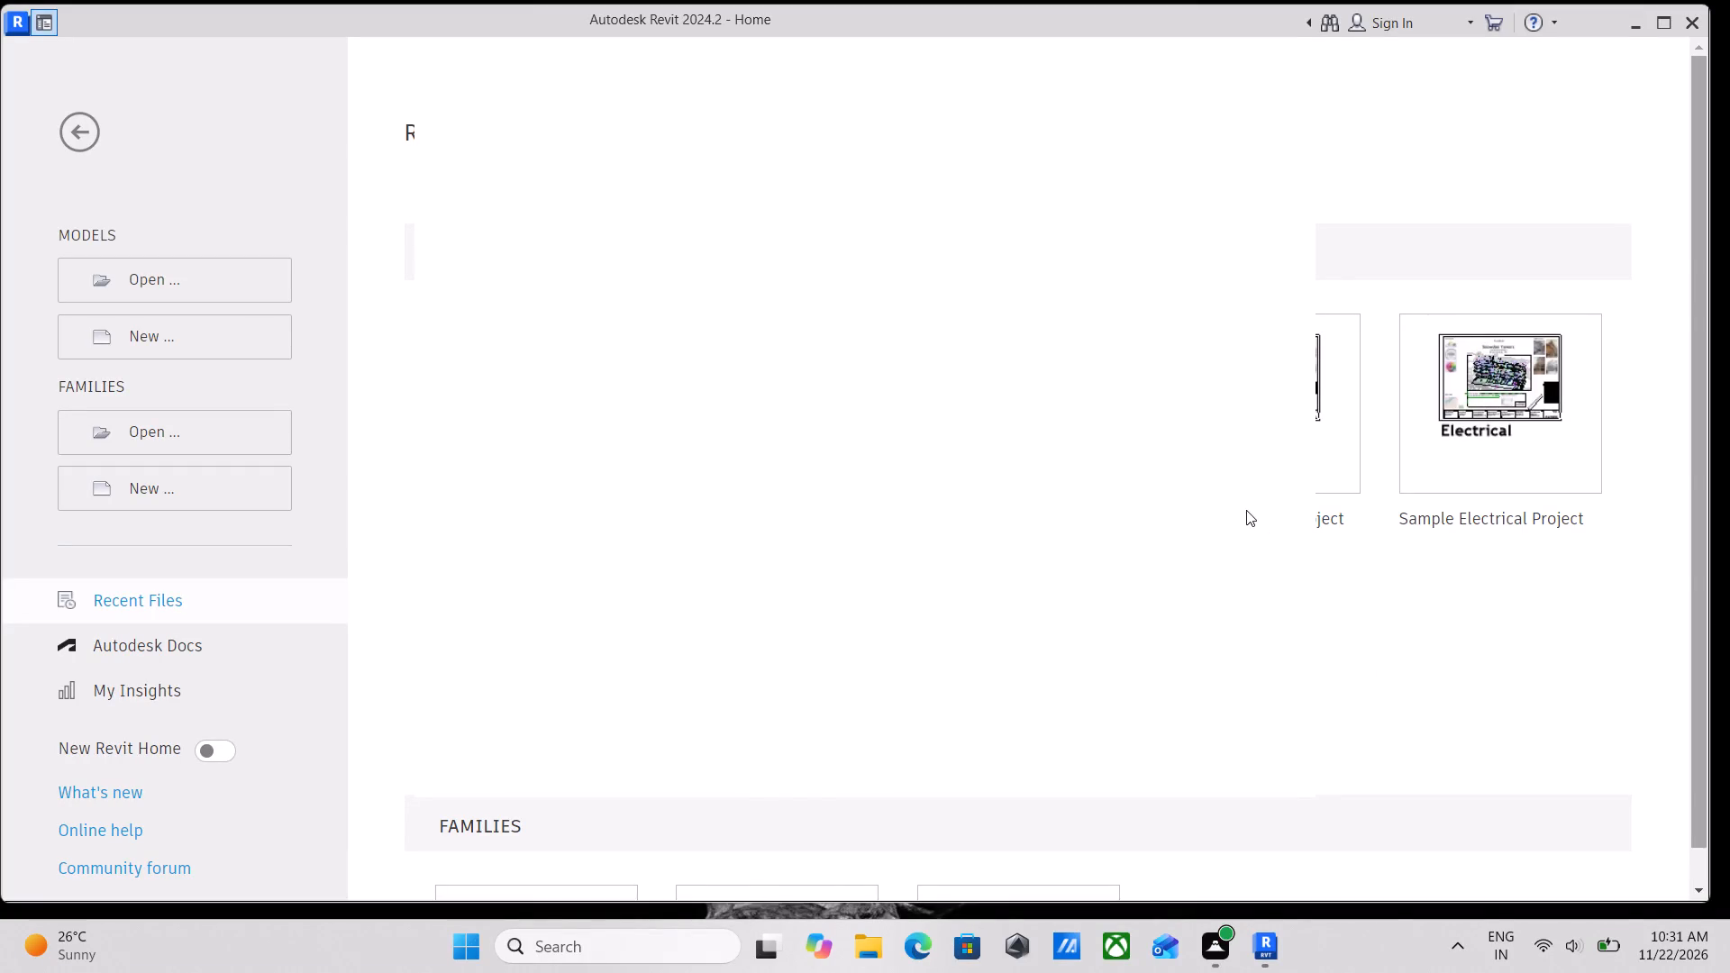
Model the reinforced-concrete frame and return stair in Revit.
Create a new project from the Structural Analysis-DefaultMetric template.
scroll(1257, 460, down, 1)
scroll(782, 436, down, 7)
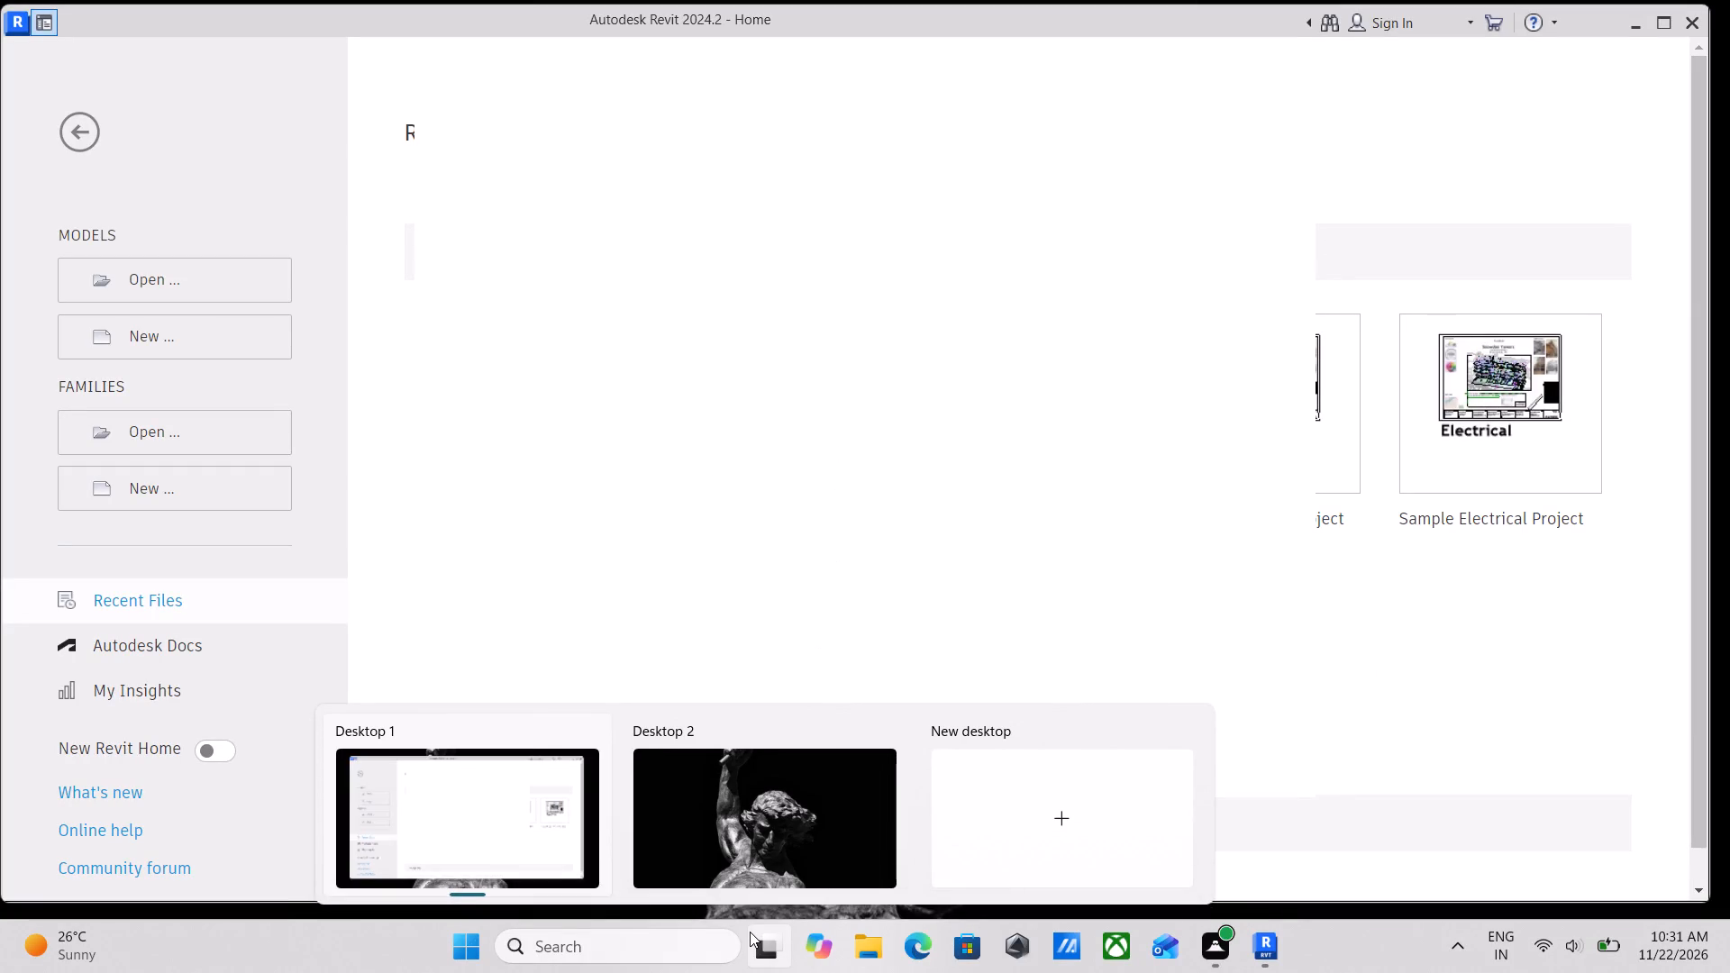
scroll(599, 948, up, 1)
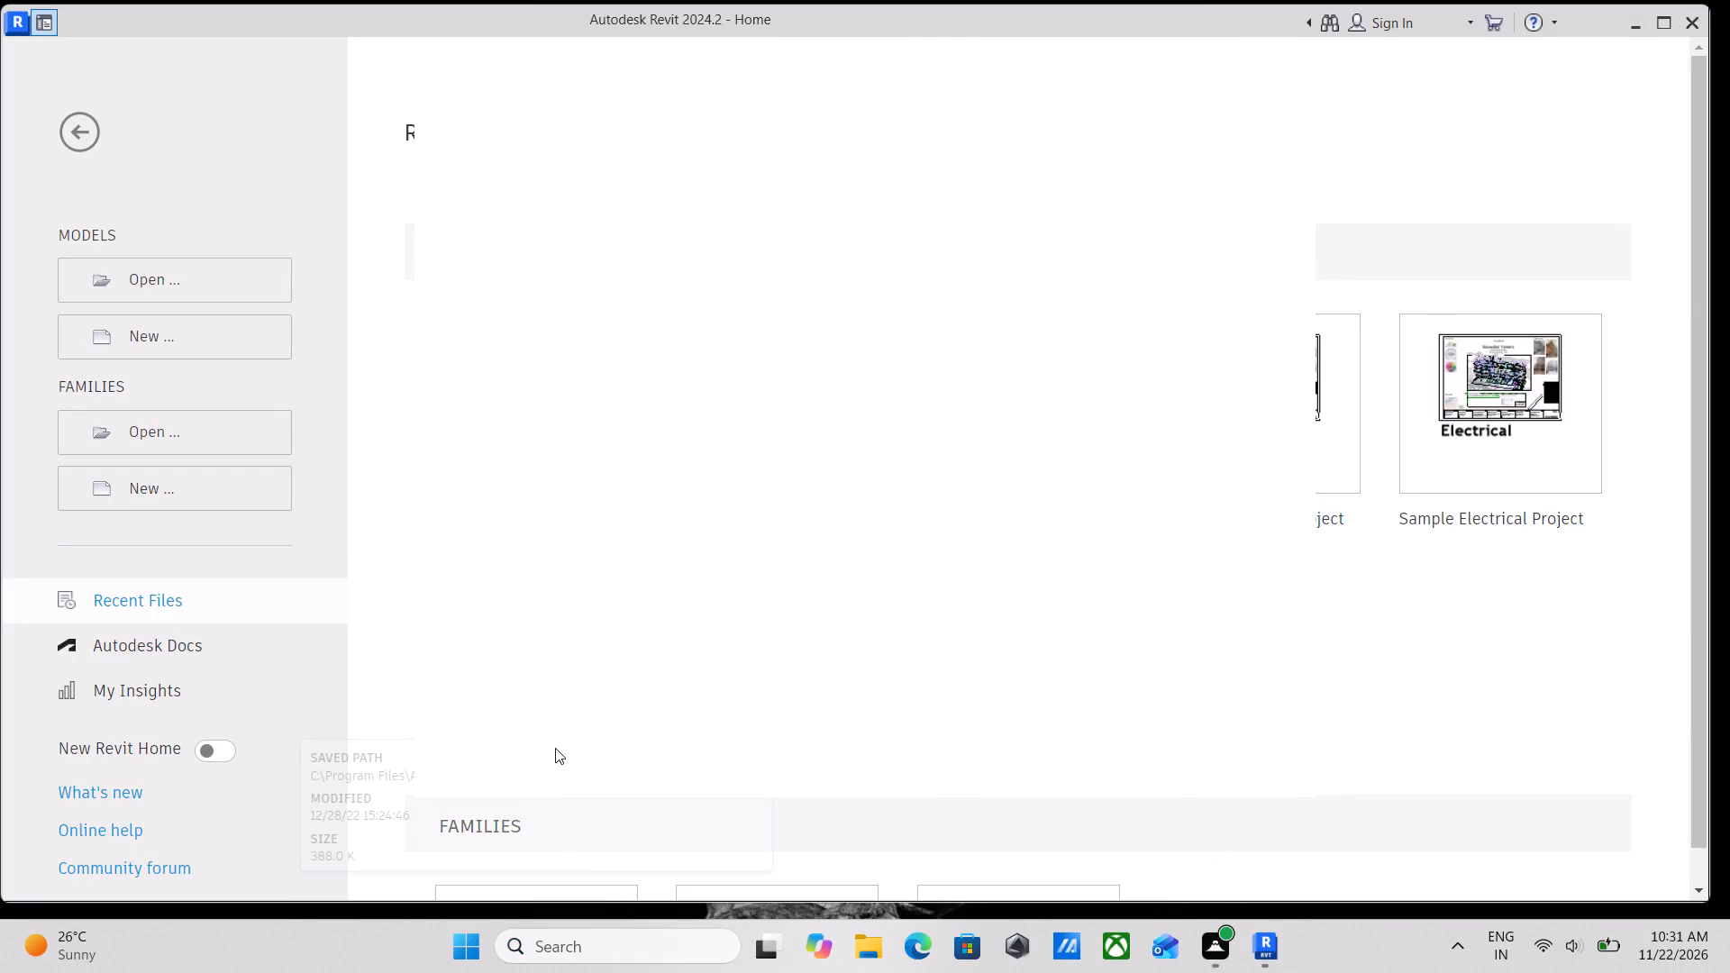
scroll(555, 748, down, 3)
click(194, 332)
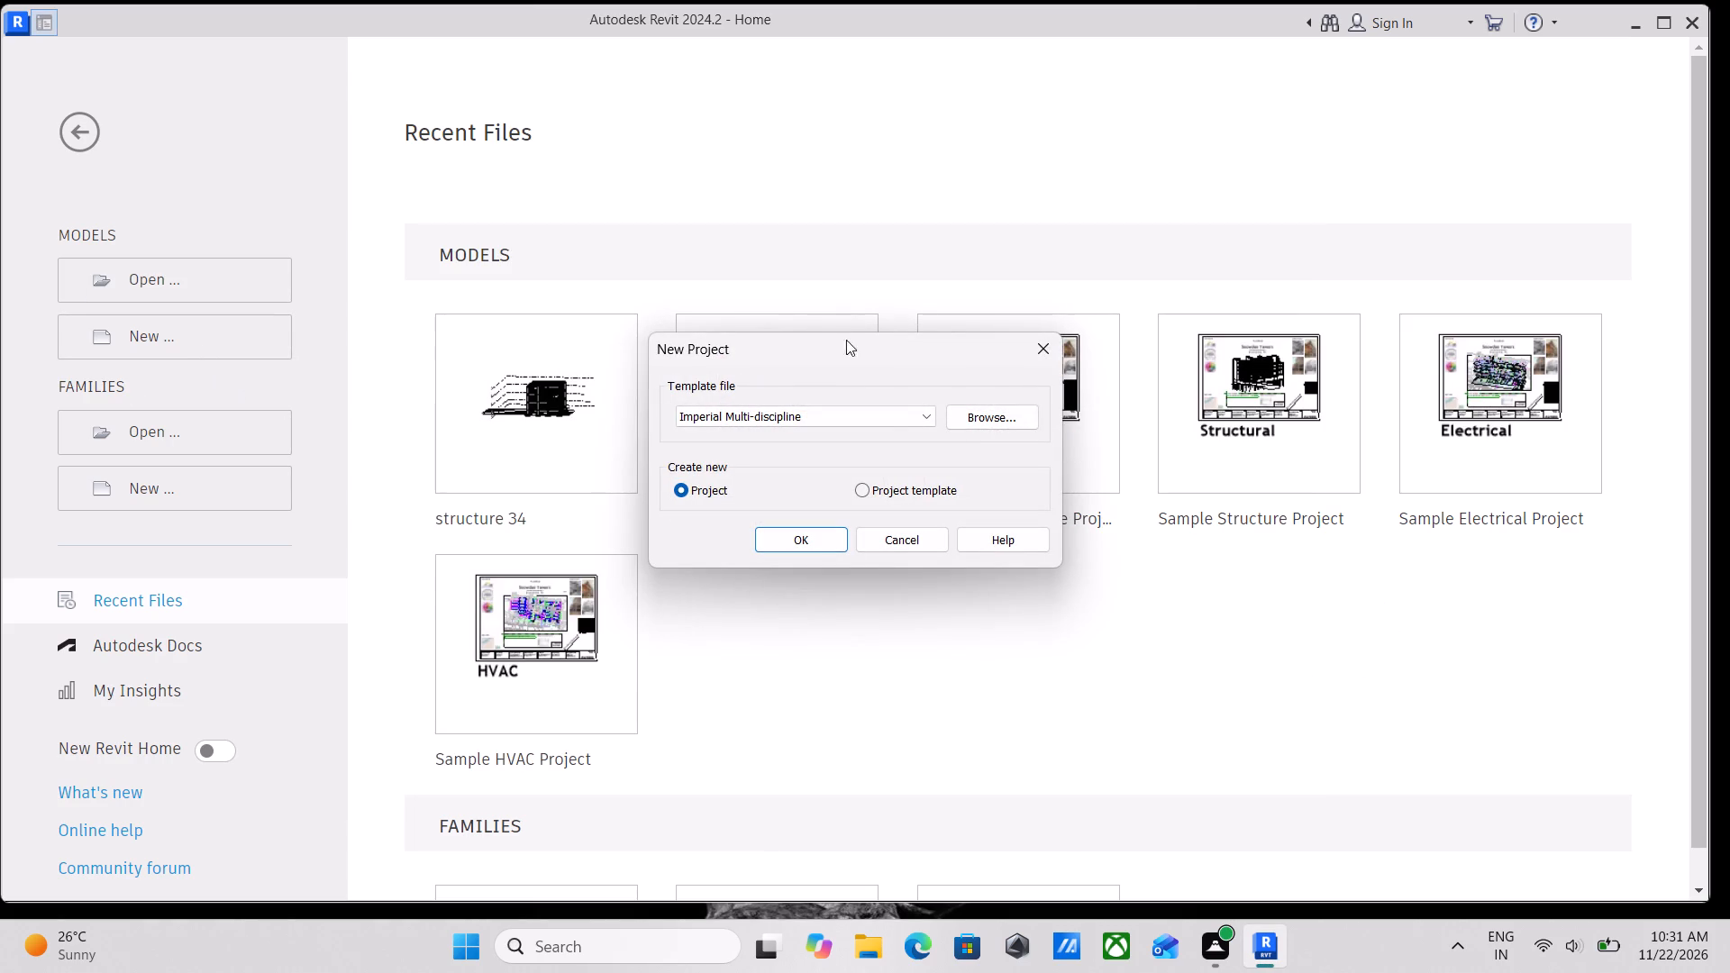
click(885, 415)
click(729, 487)
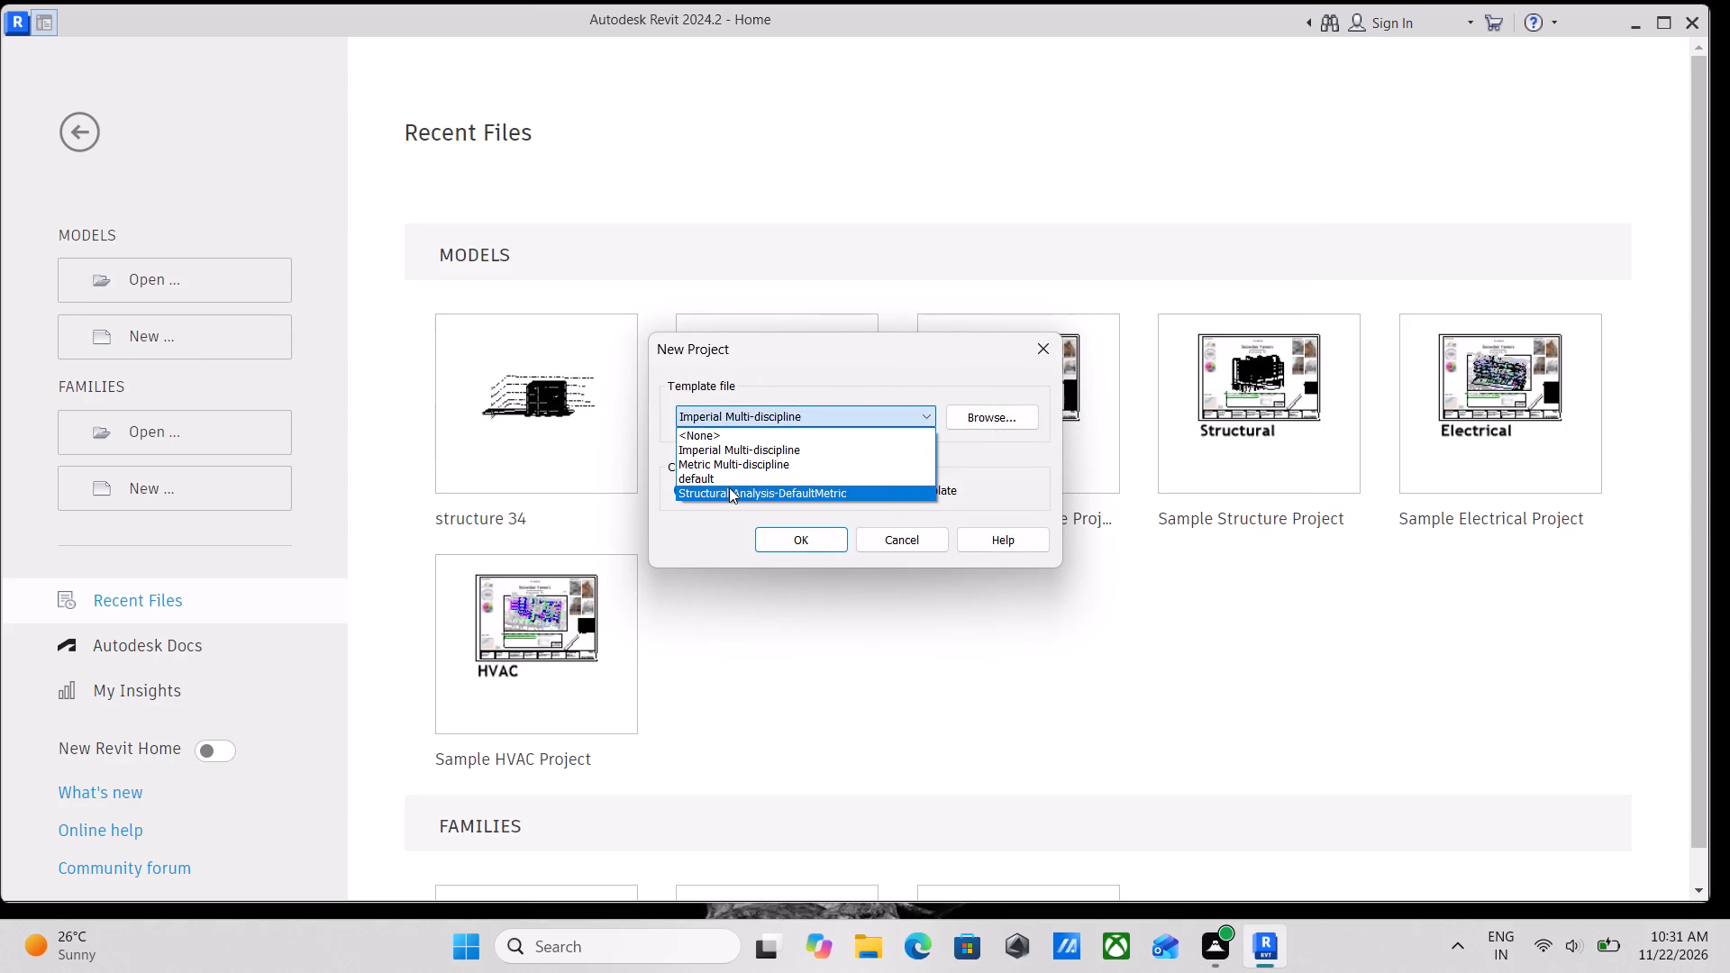
click(795, 538)
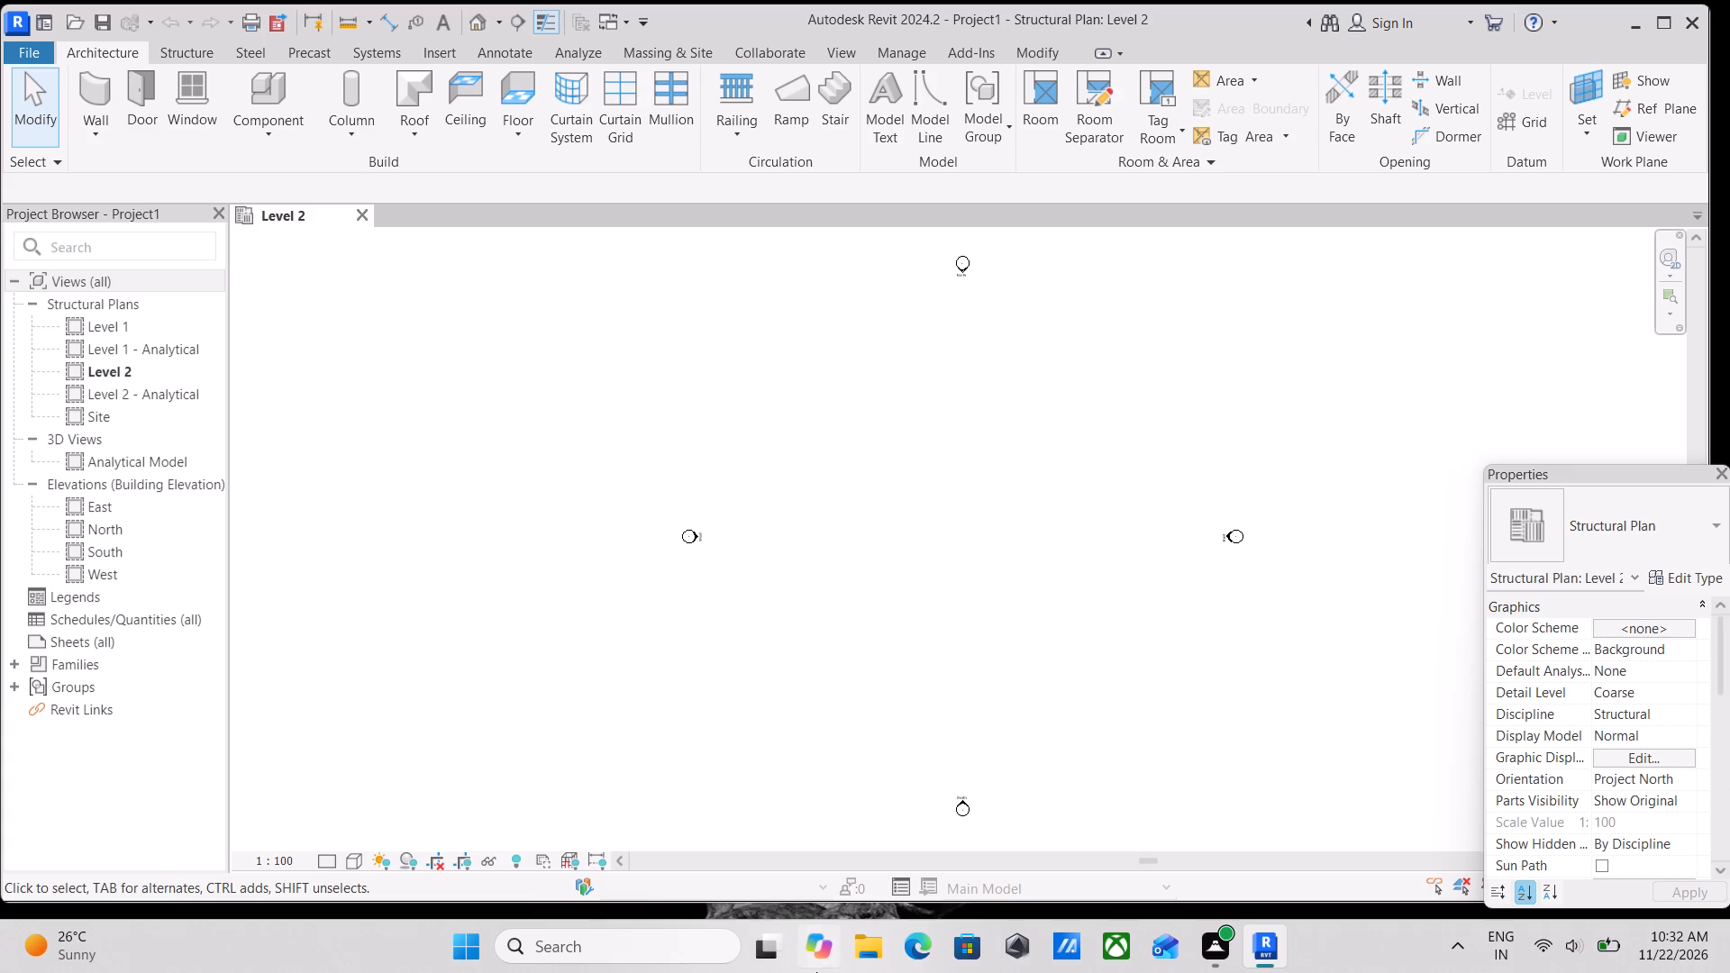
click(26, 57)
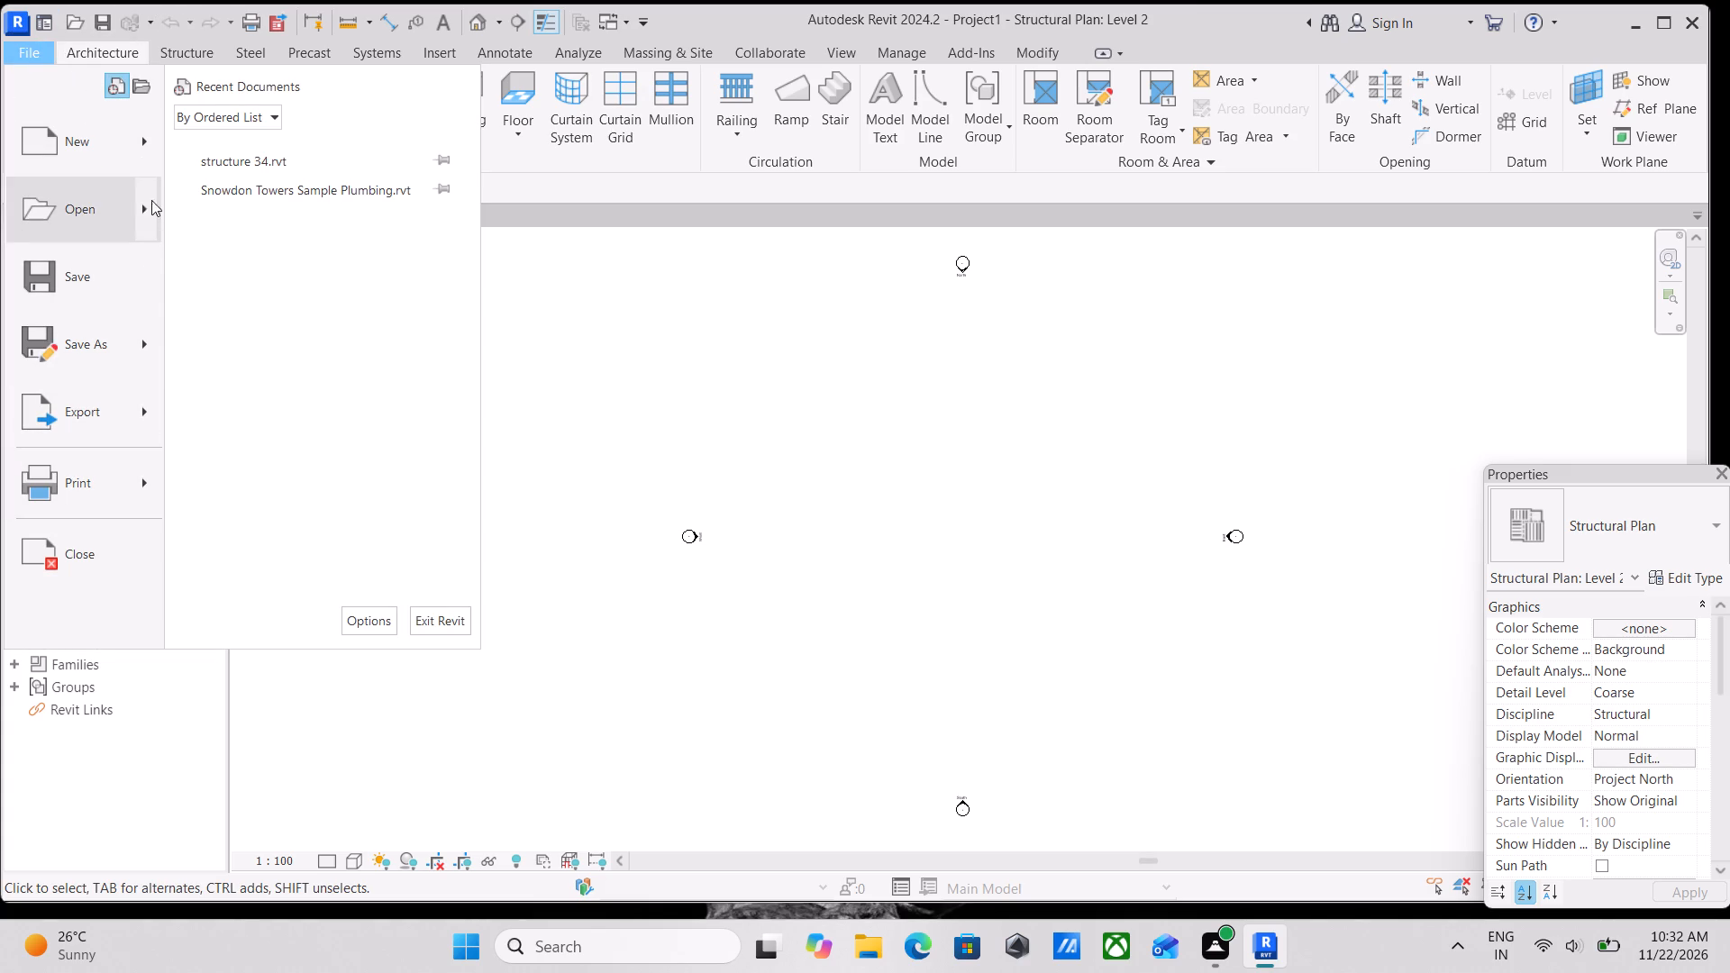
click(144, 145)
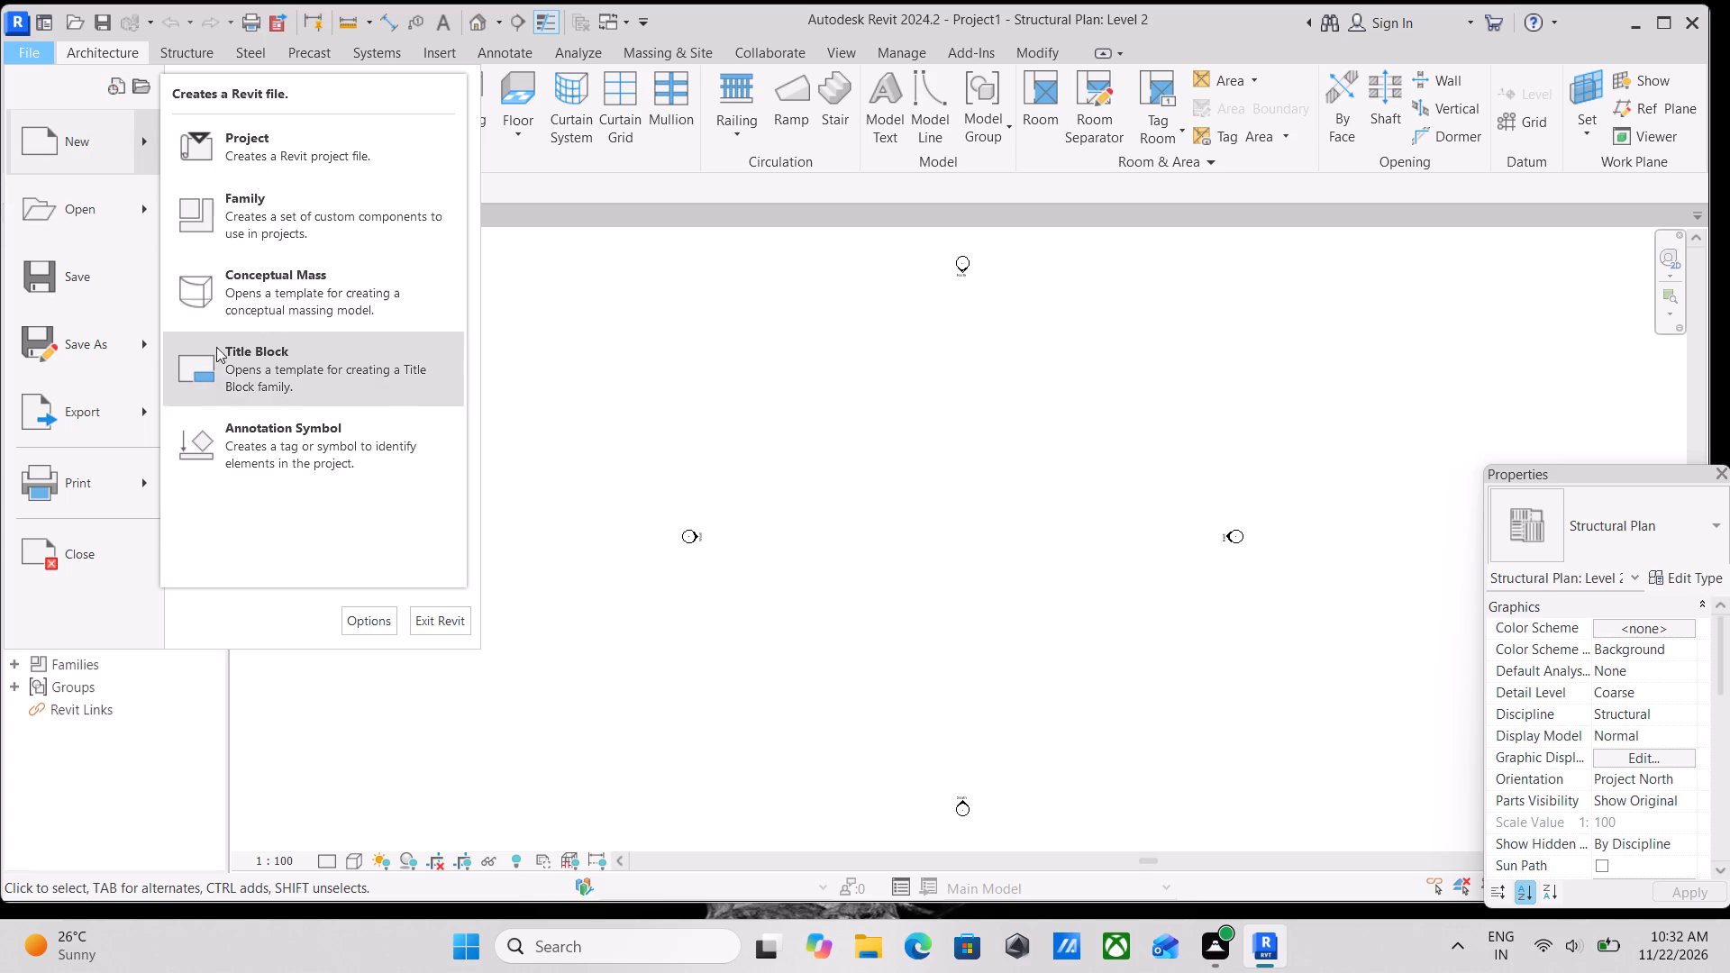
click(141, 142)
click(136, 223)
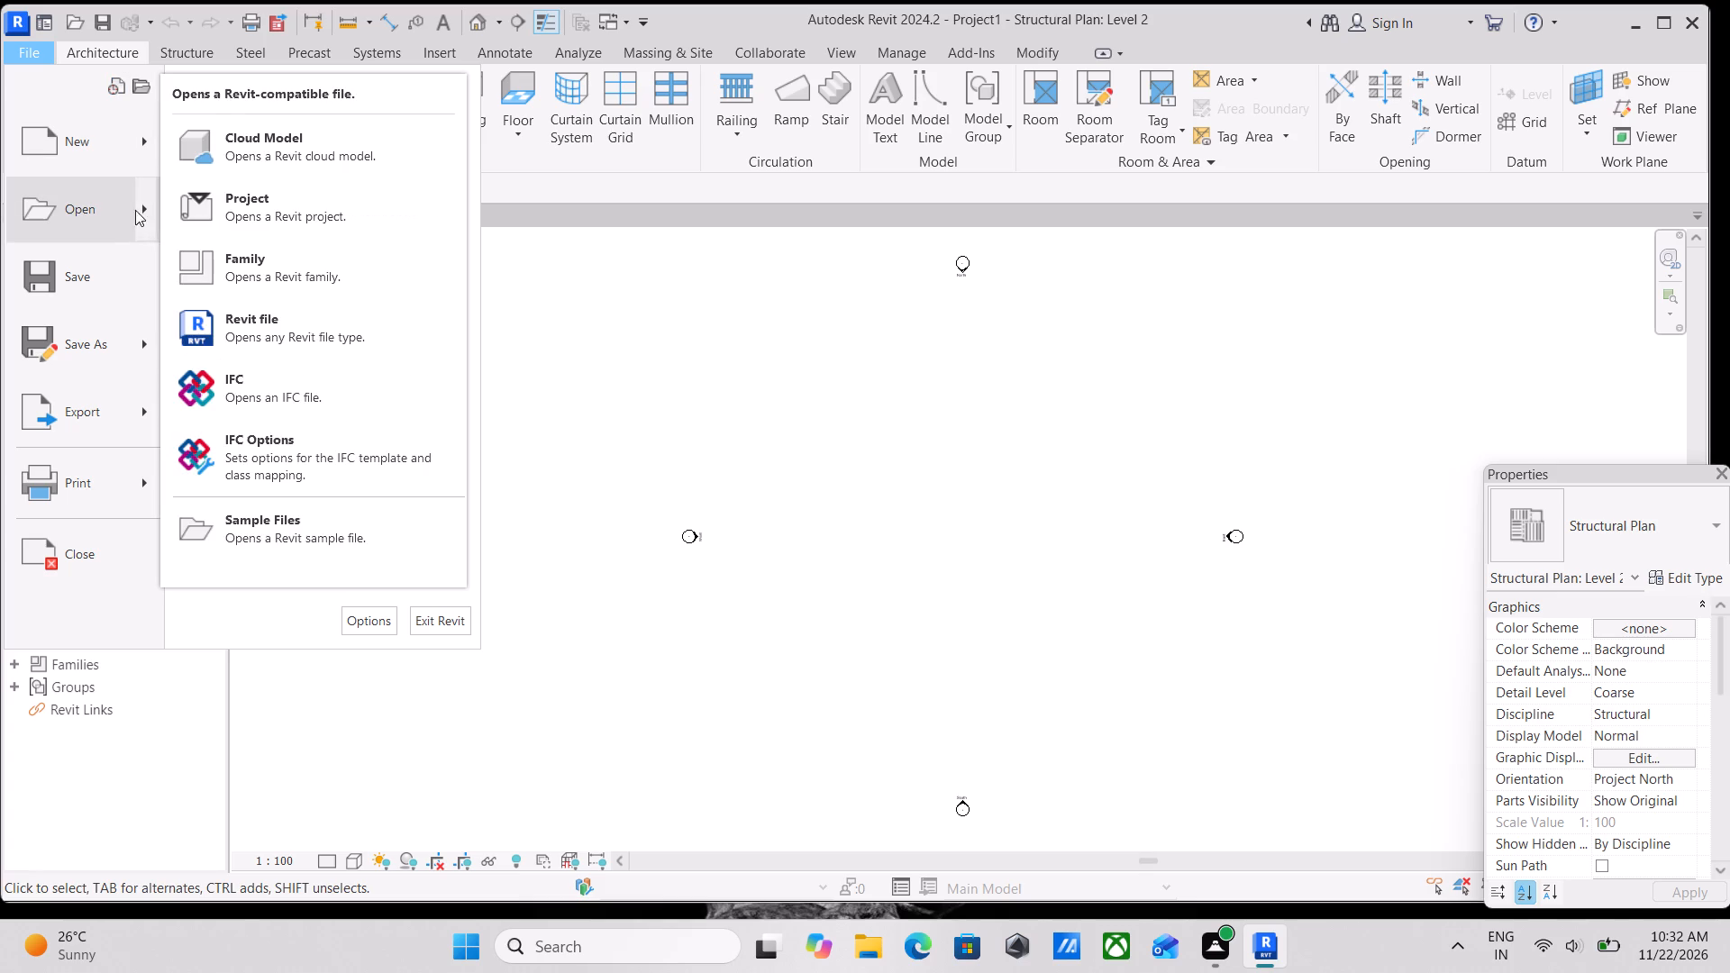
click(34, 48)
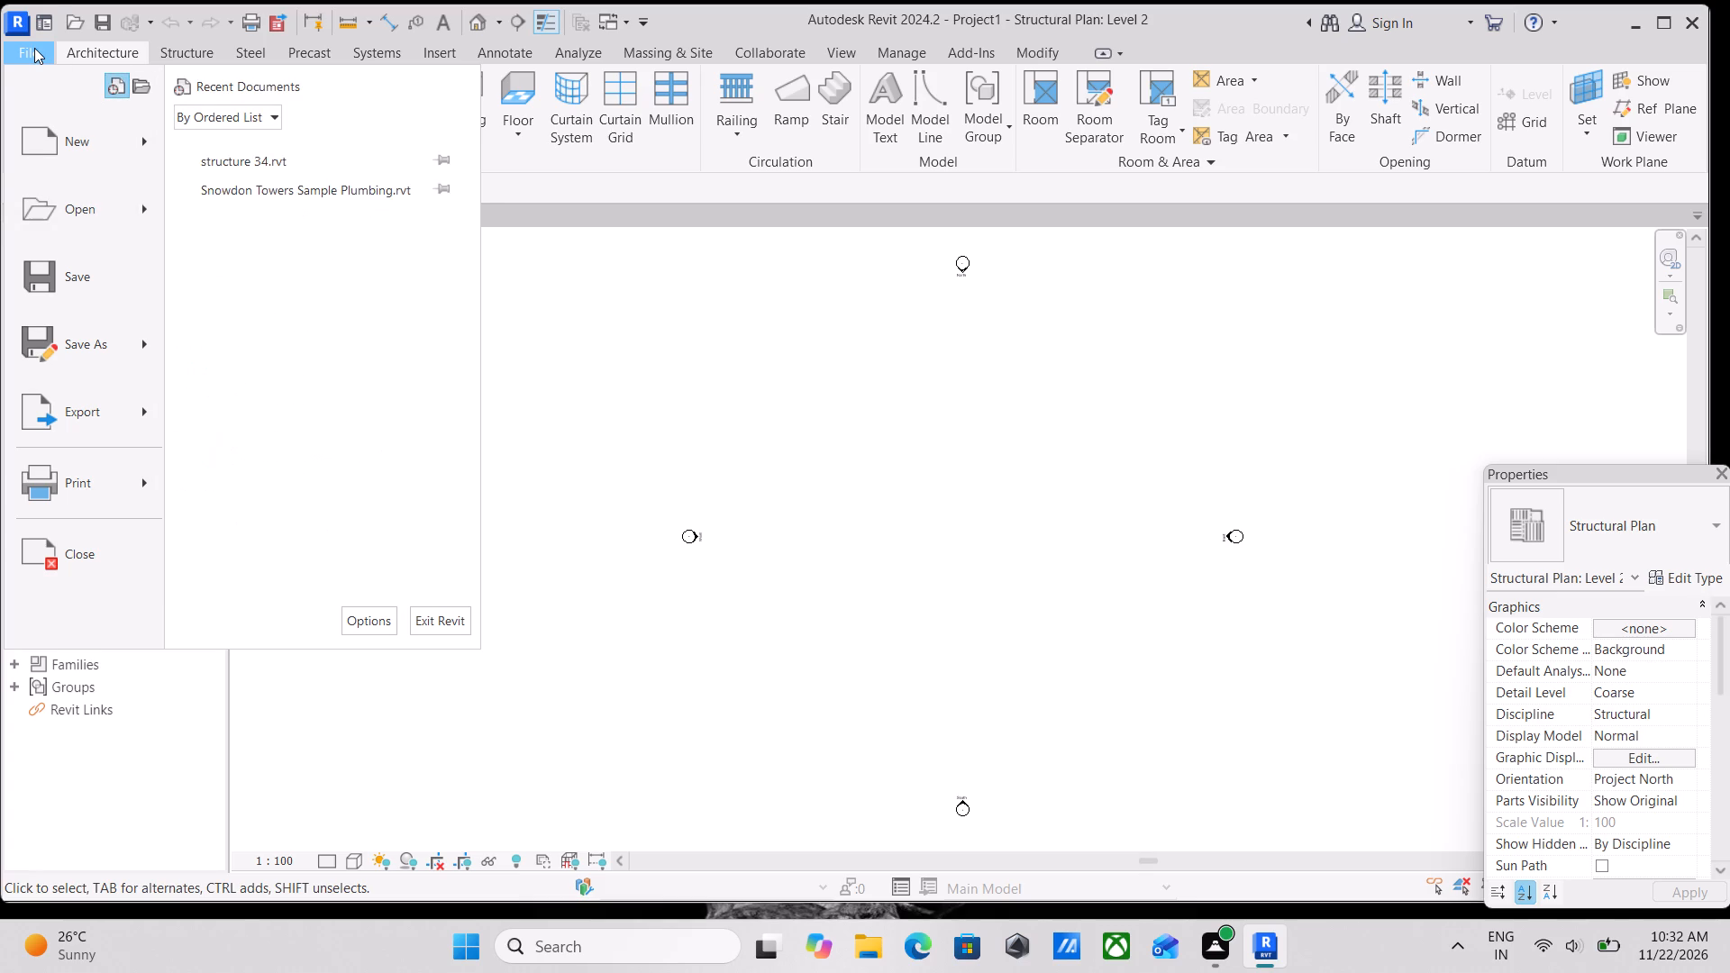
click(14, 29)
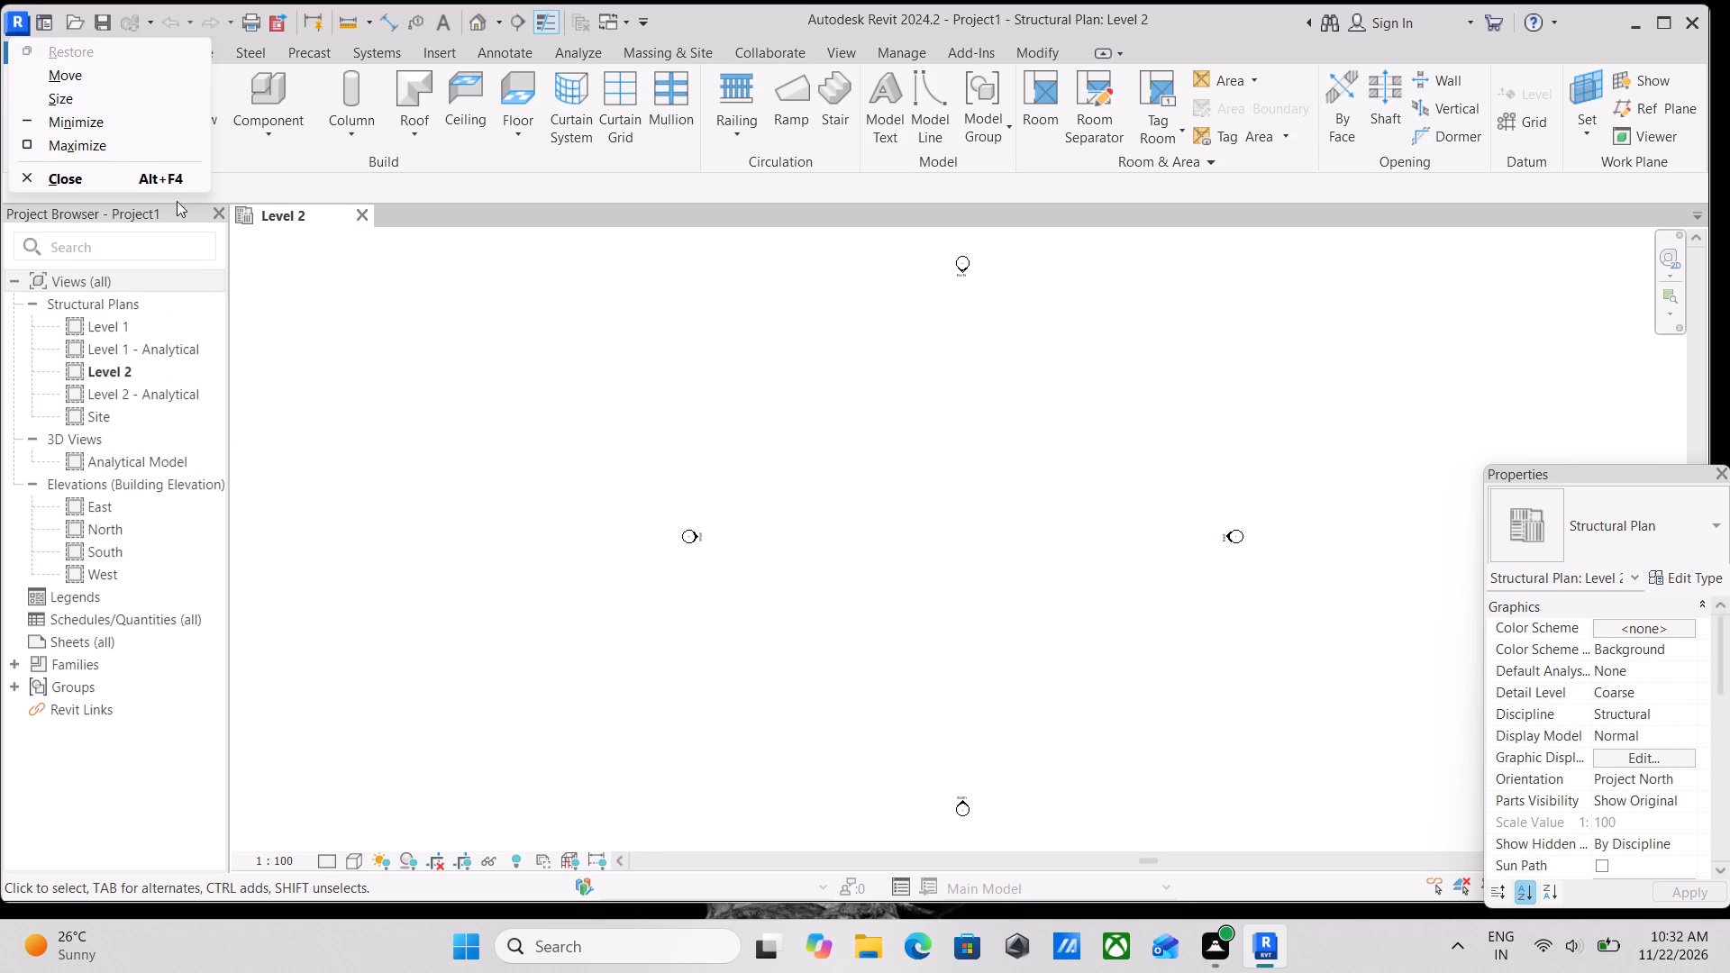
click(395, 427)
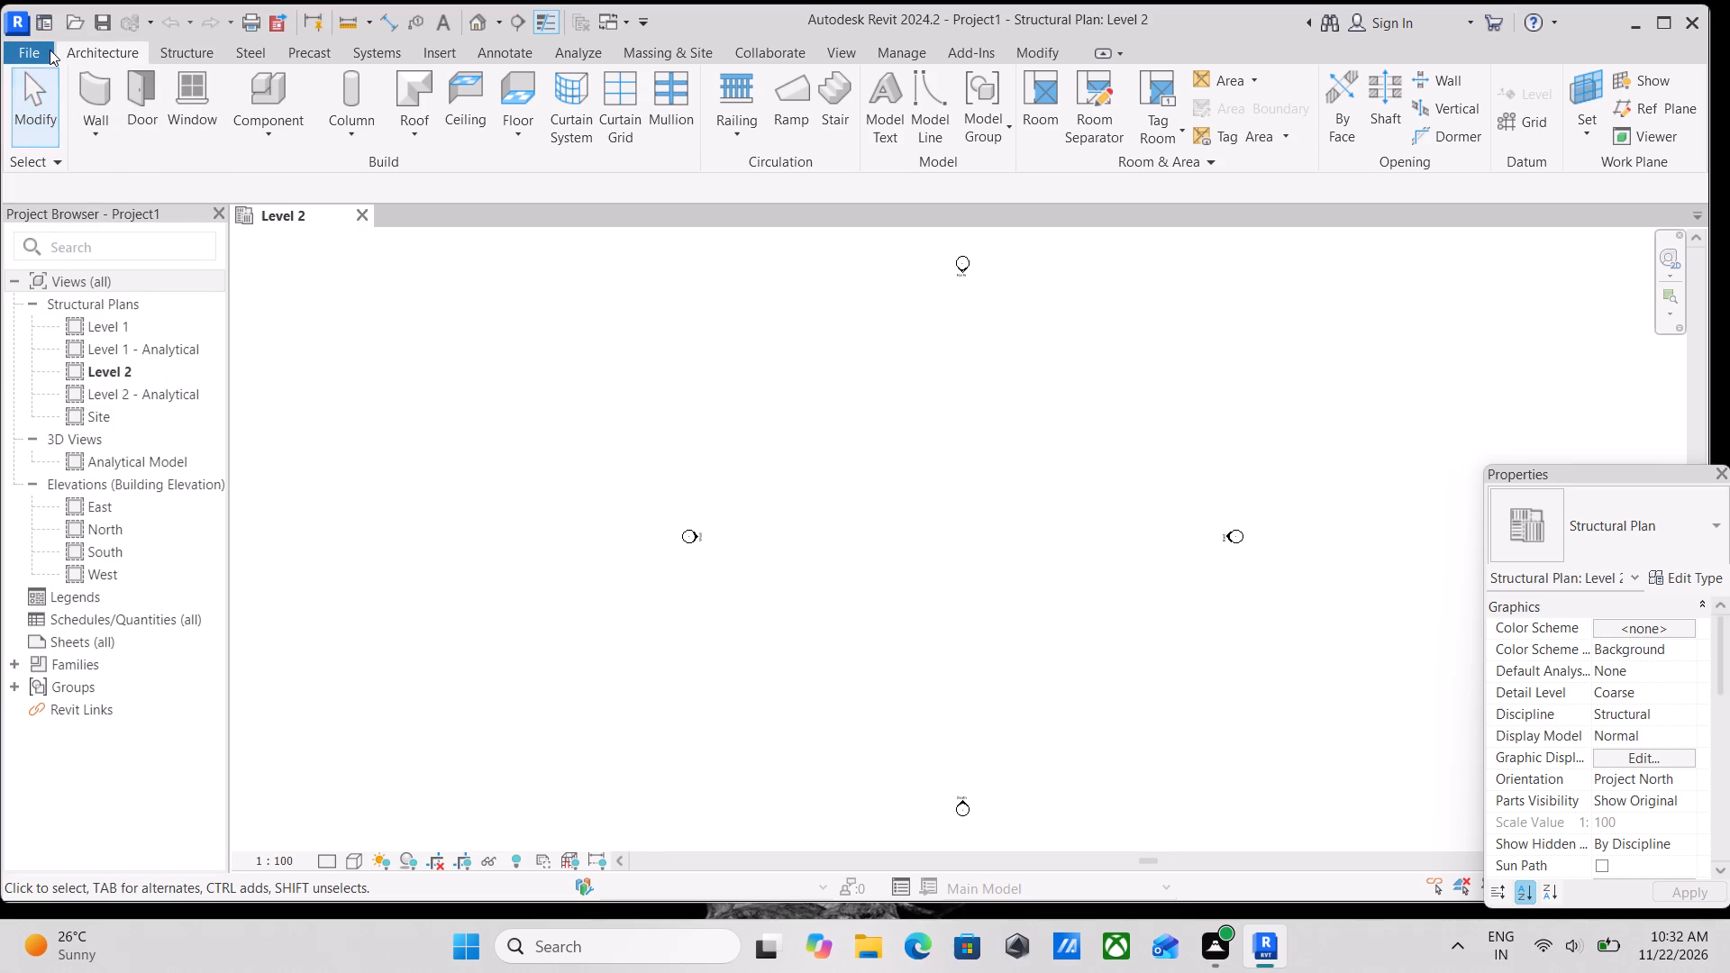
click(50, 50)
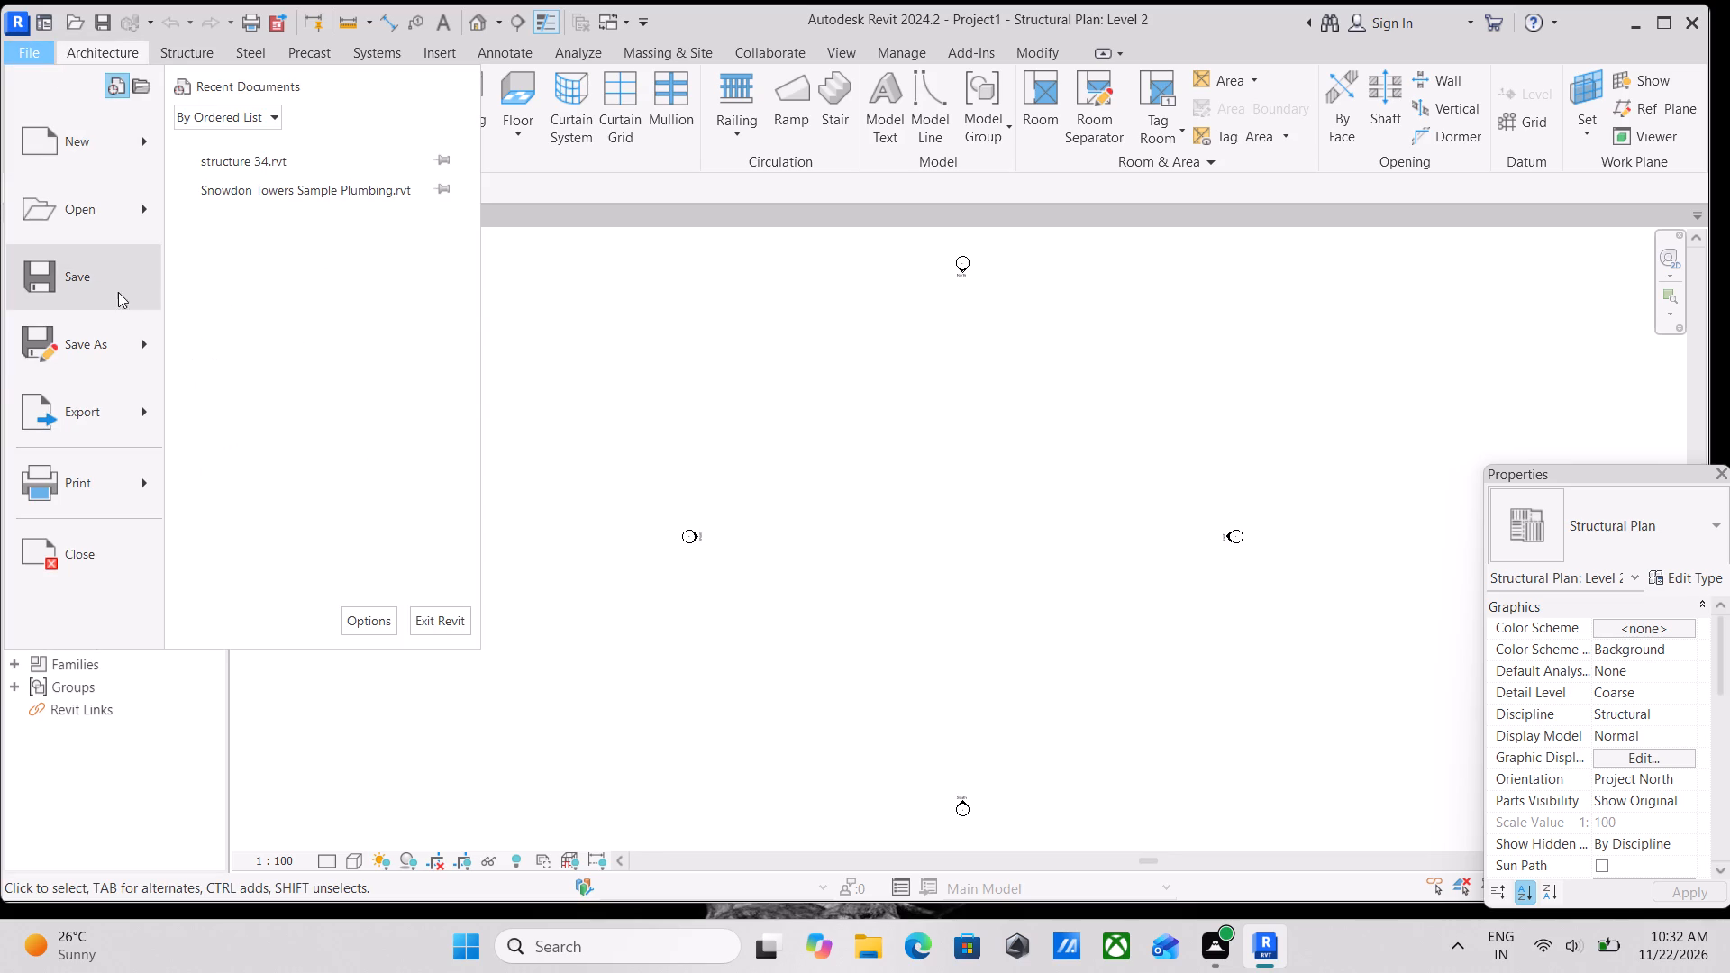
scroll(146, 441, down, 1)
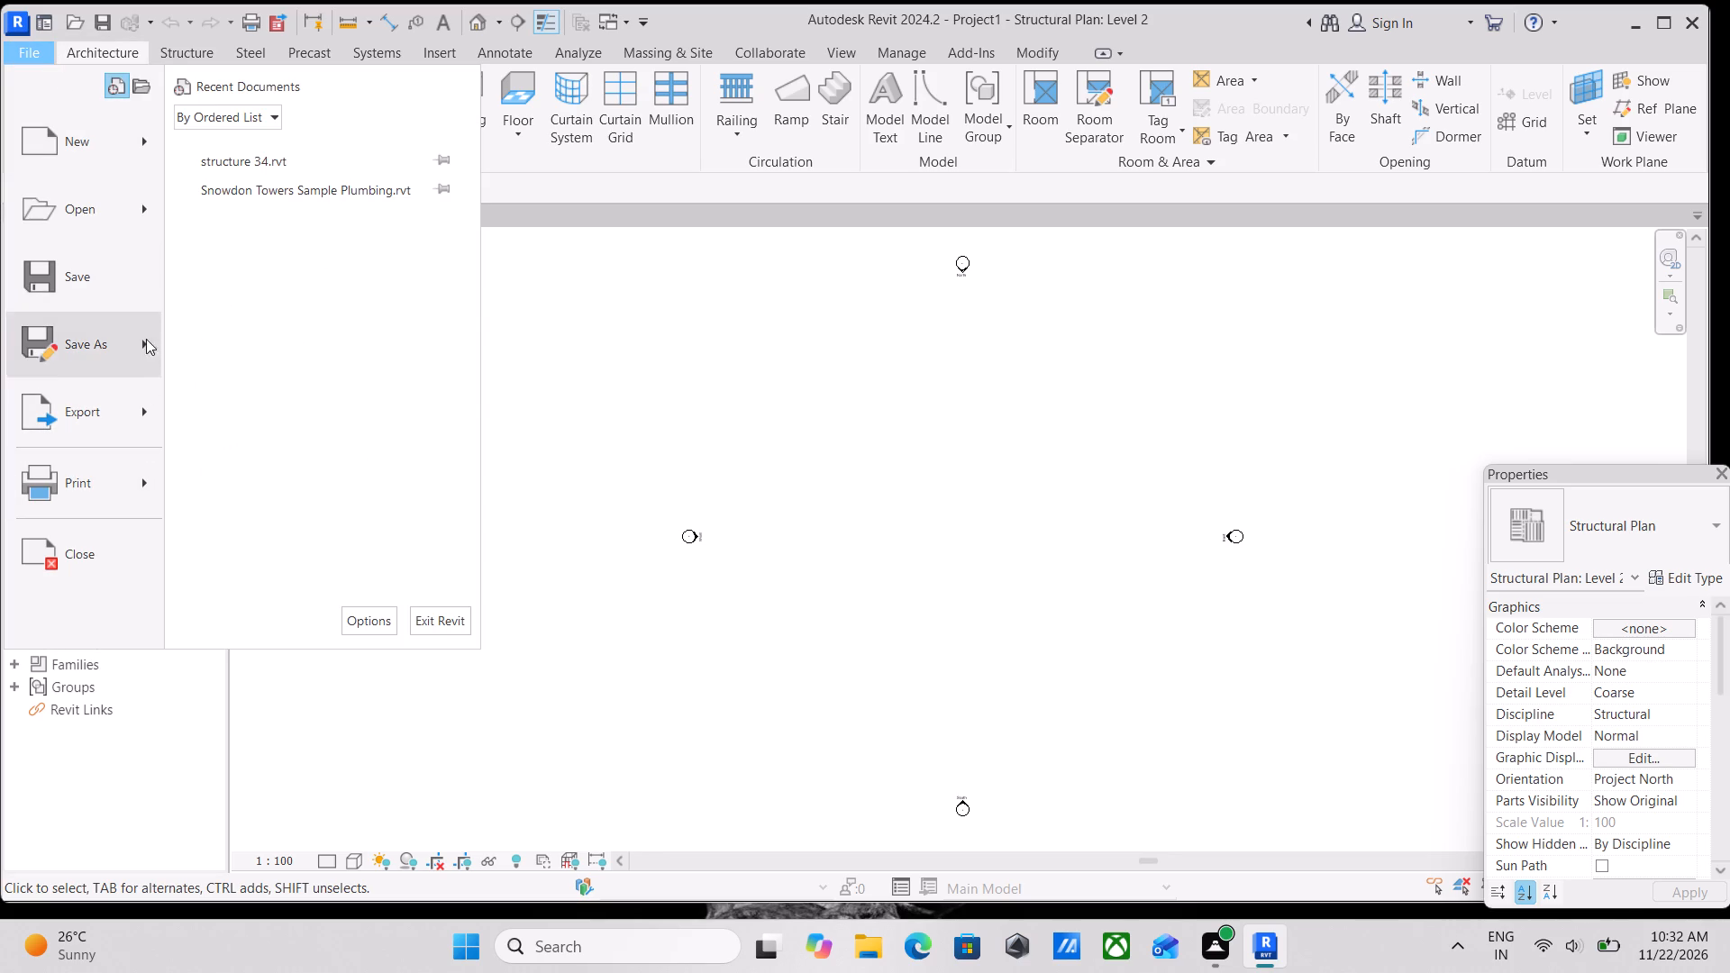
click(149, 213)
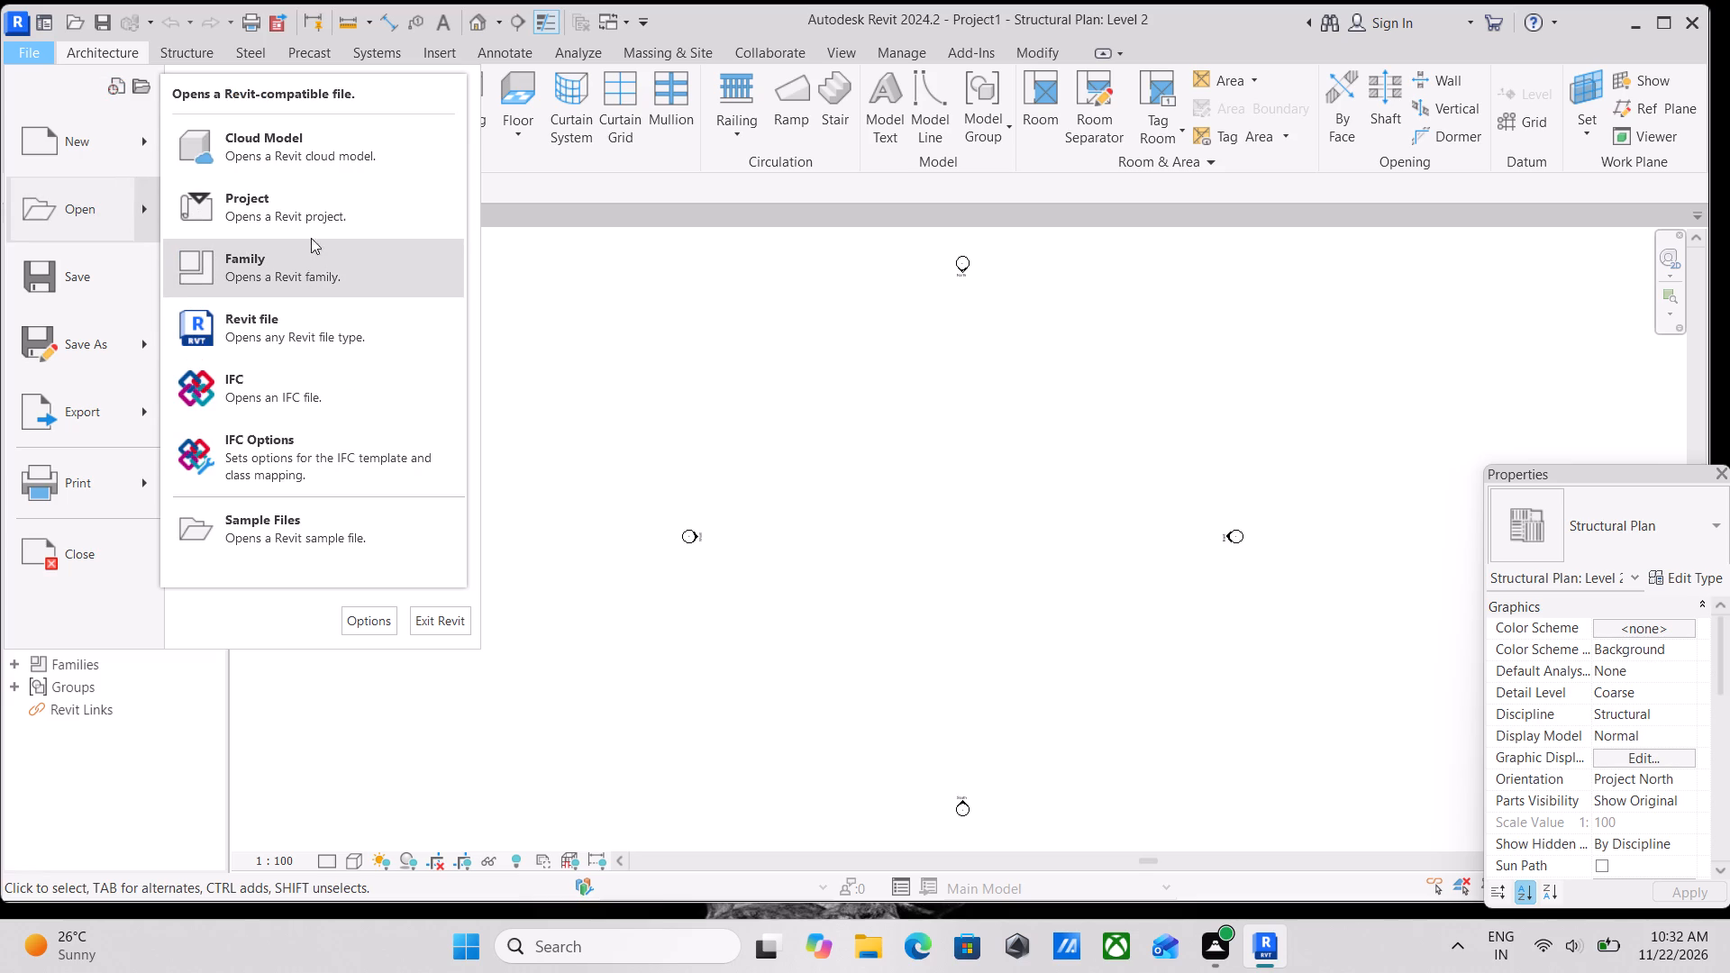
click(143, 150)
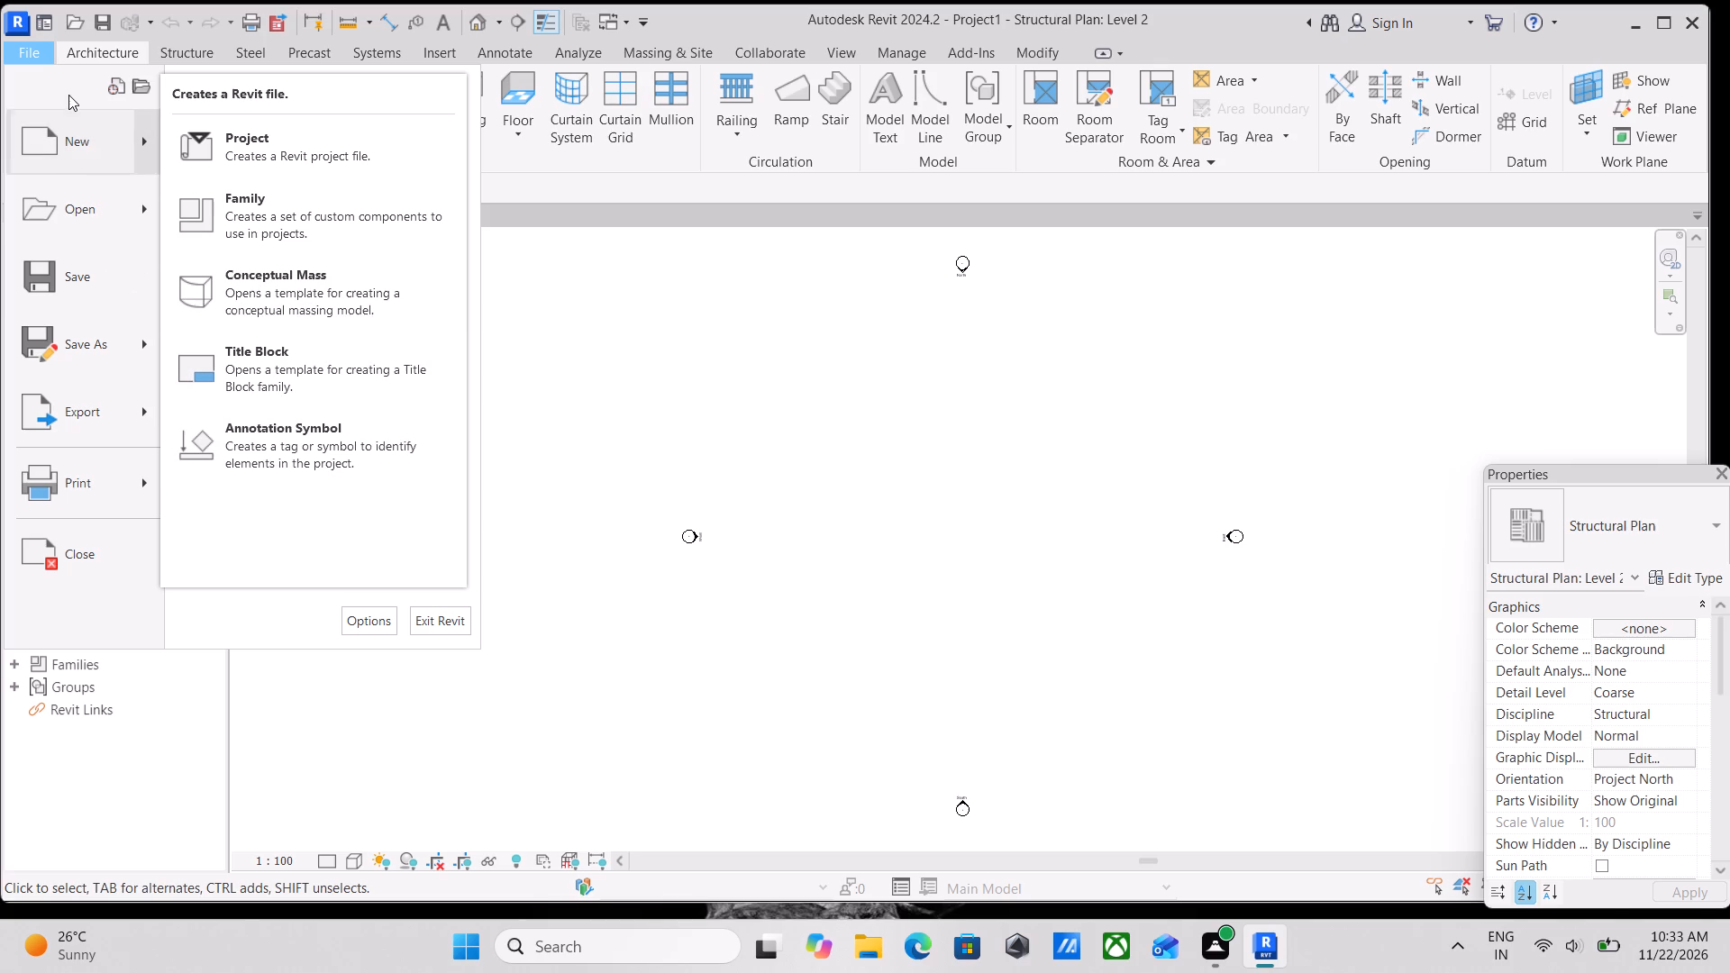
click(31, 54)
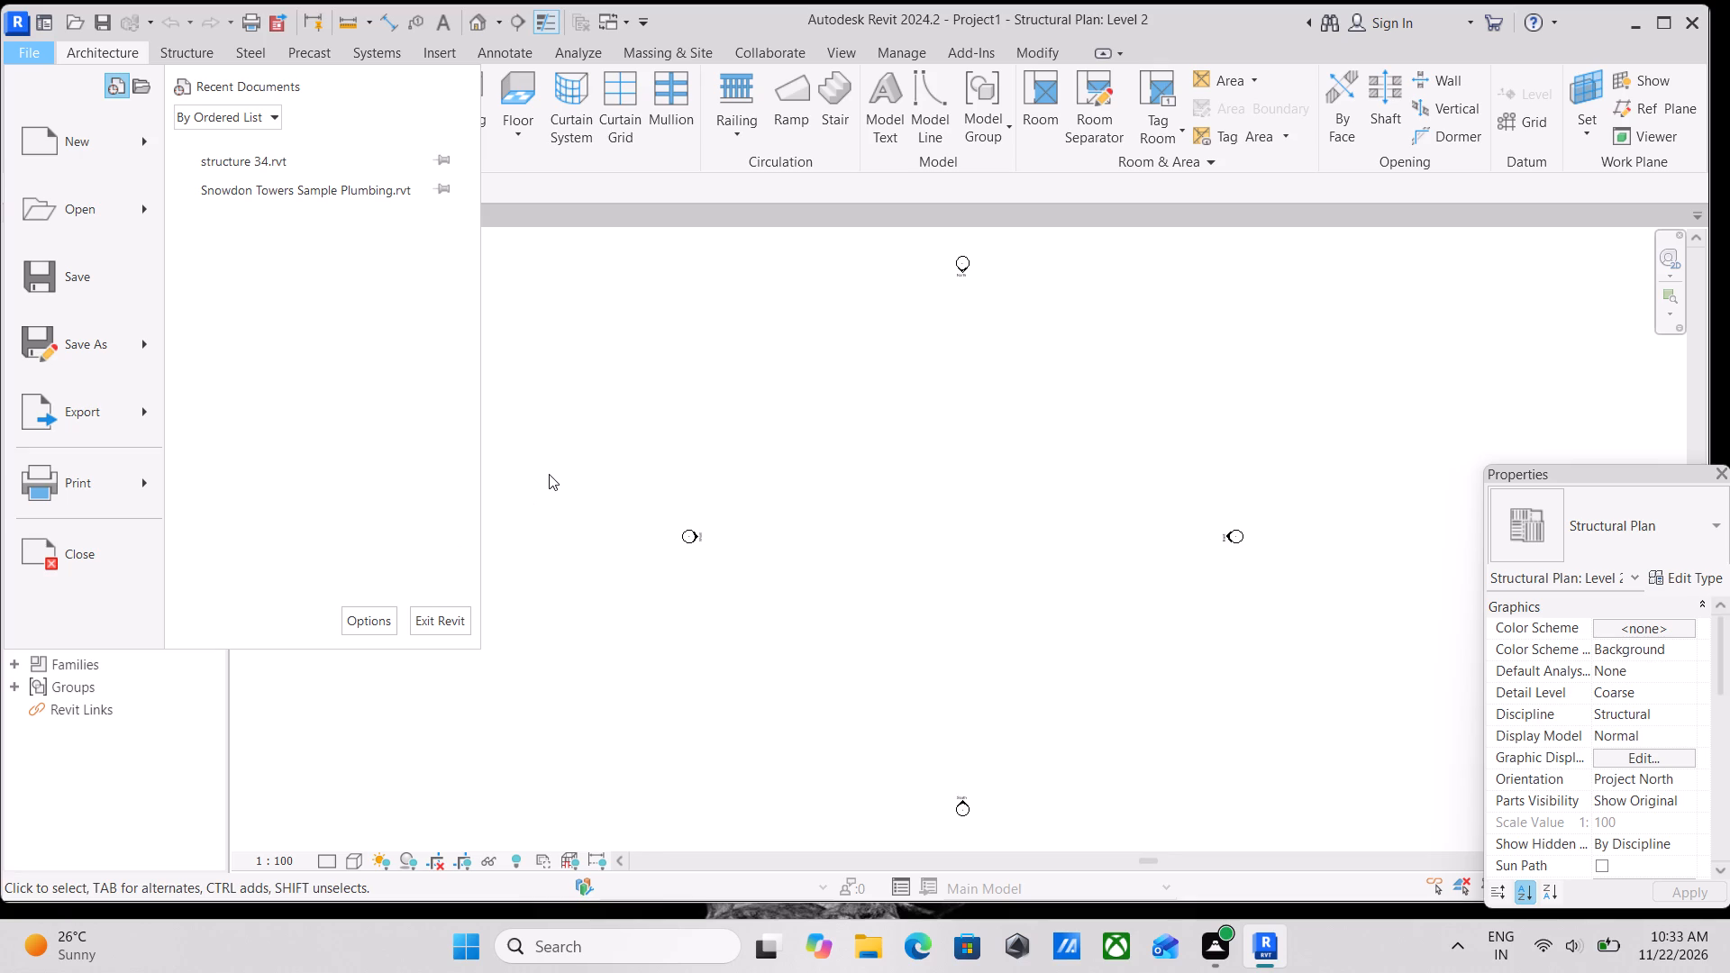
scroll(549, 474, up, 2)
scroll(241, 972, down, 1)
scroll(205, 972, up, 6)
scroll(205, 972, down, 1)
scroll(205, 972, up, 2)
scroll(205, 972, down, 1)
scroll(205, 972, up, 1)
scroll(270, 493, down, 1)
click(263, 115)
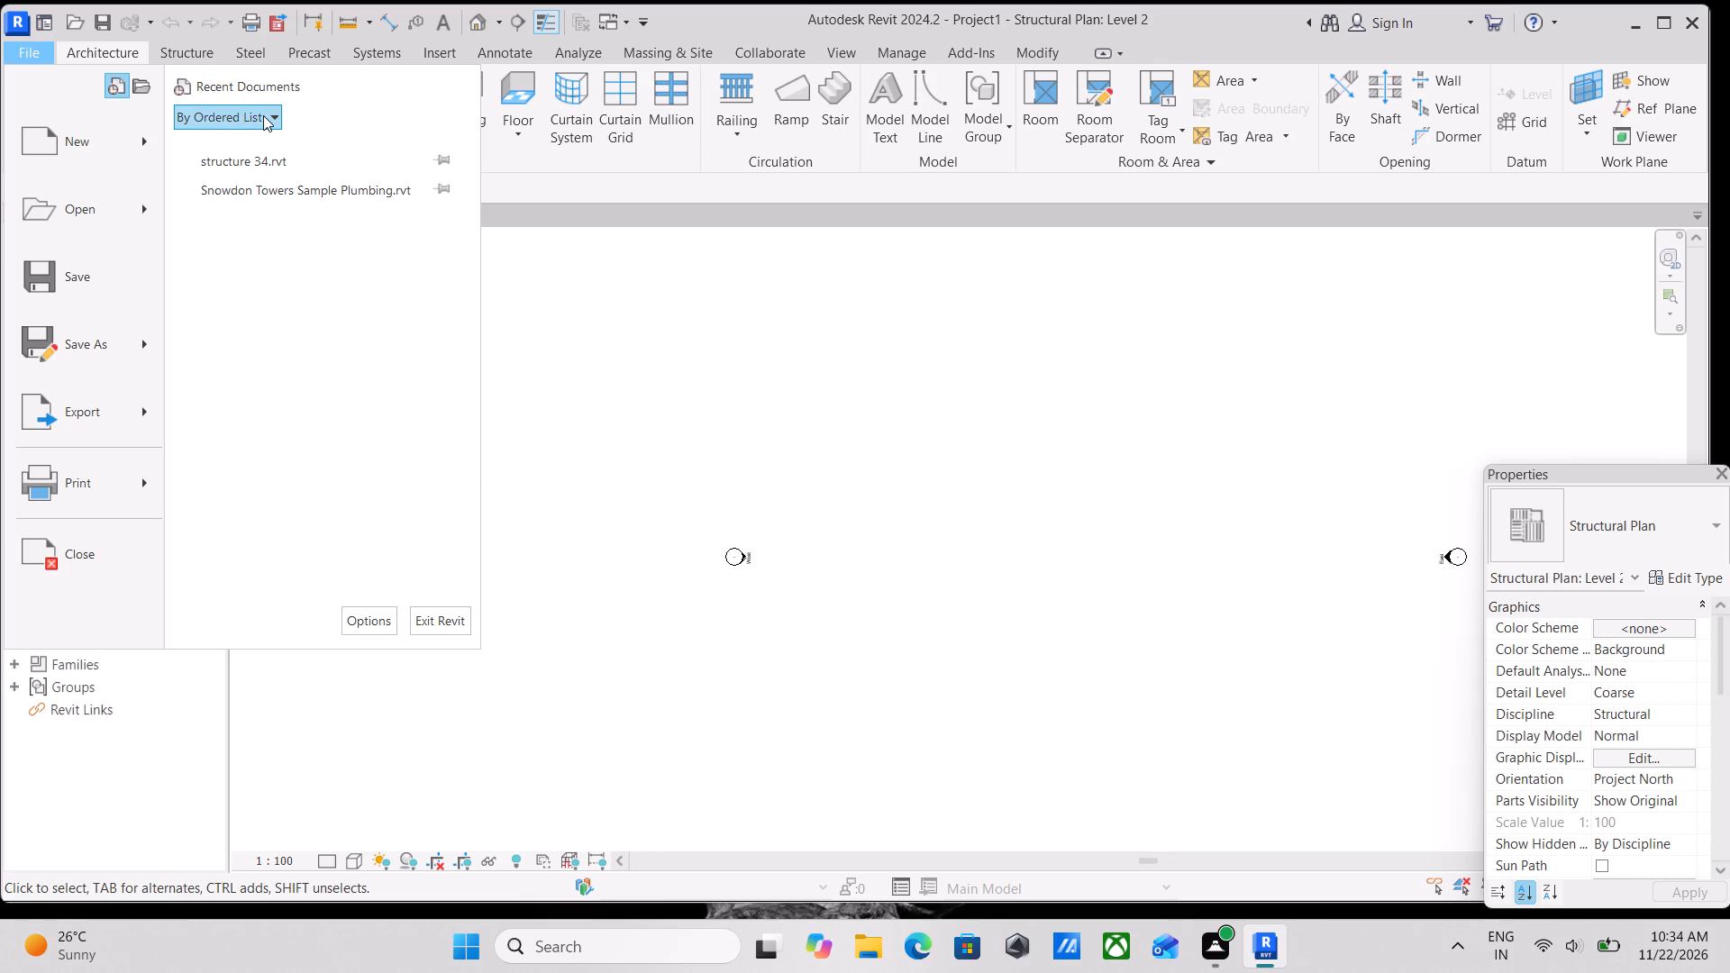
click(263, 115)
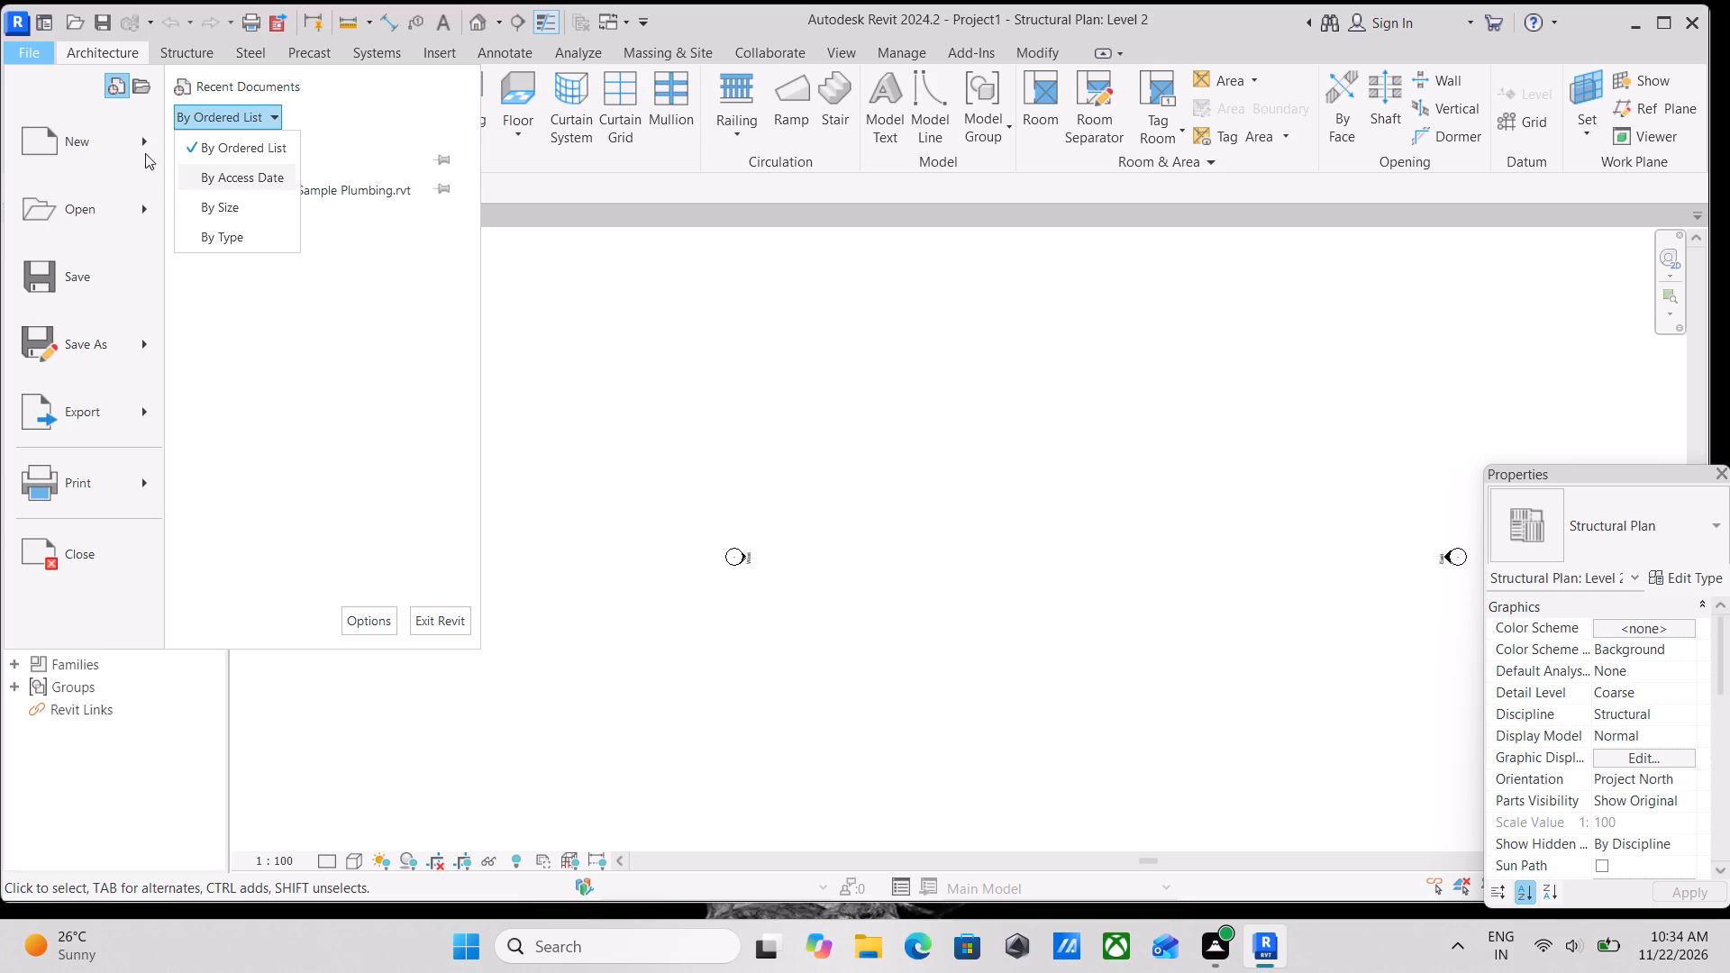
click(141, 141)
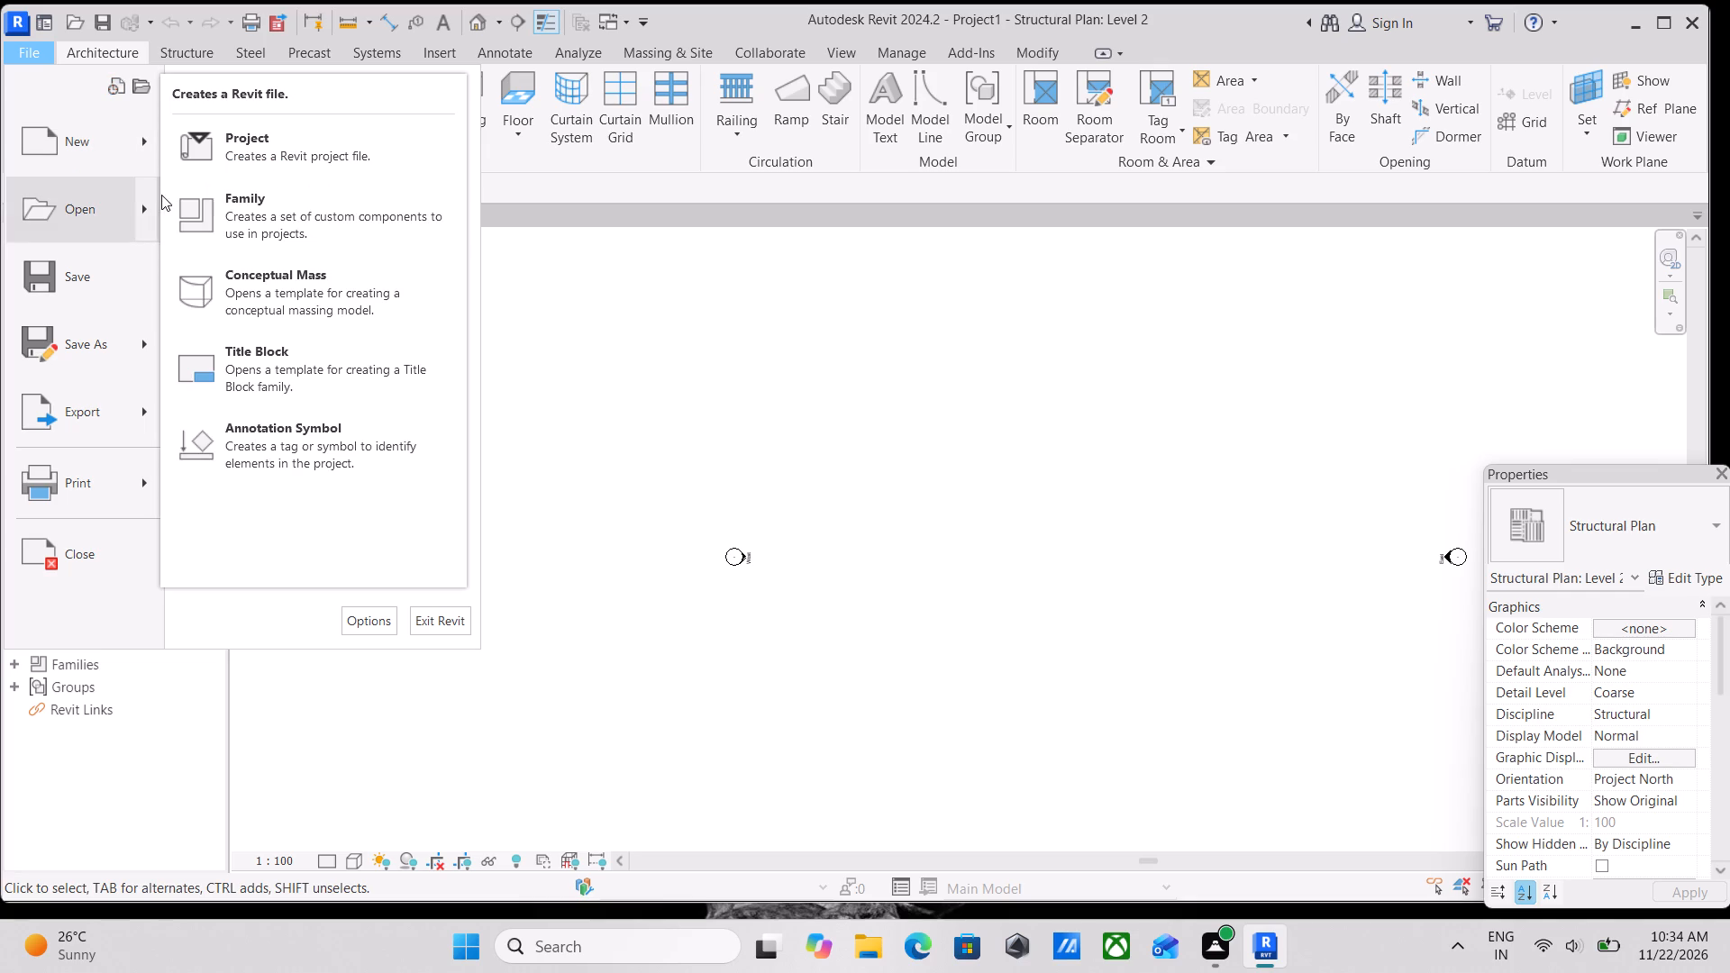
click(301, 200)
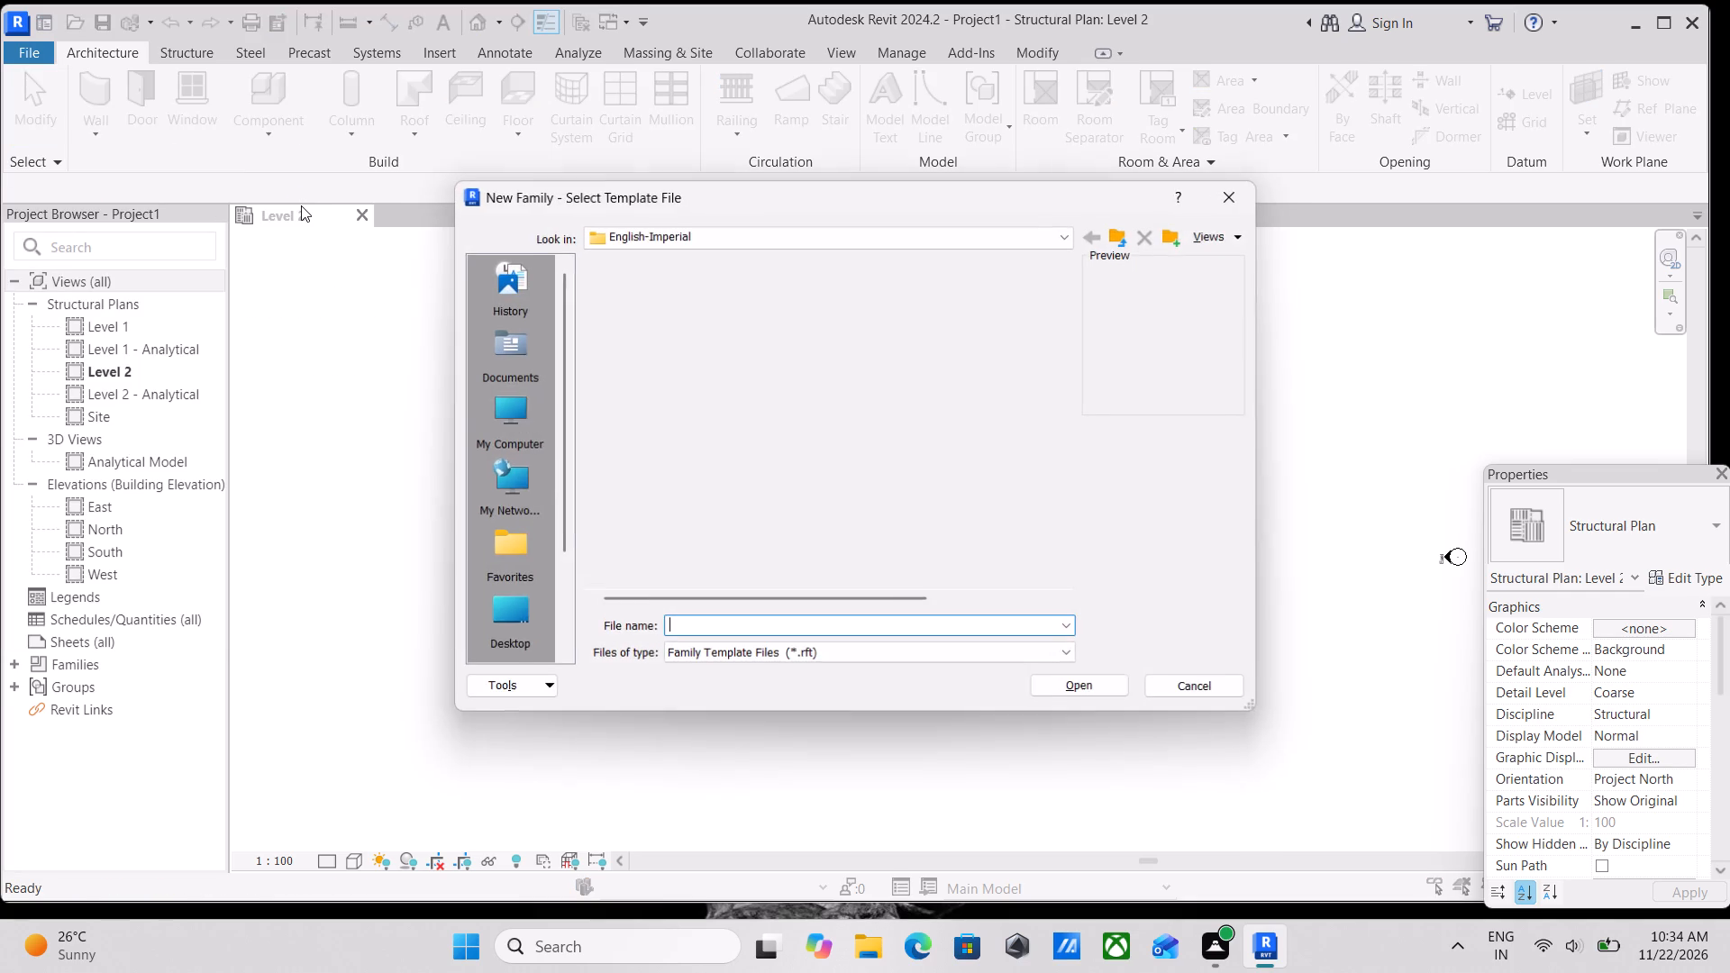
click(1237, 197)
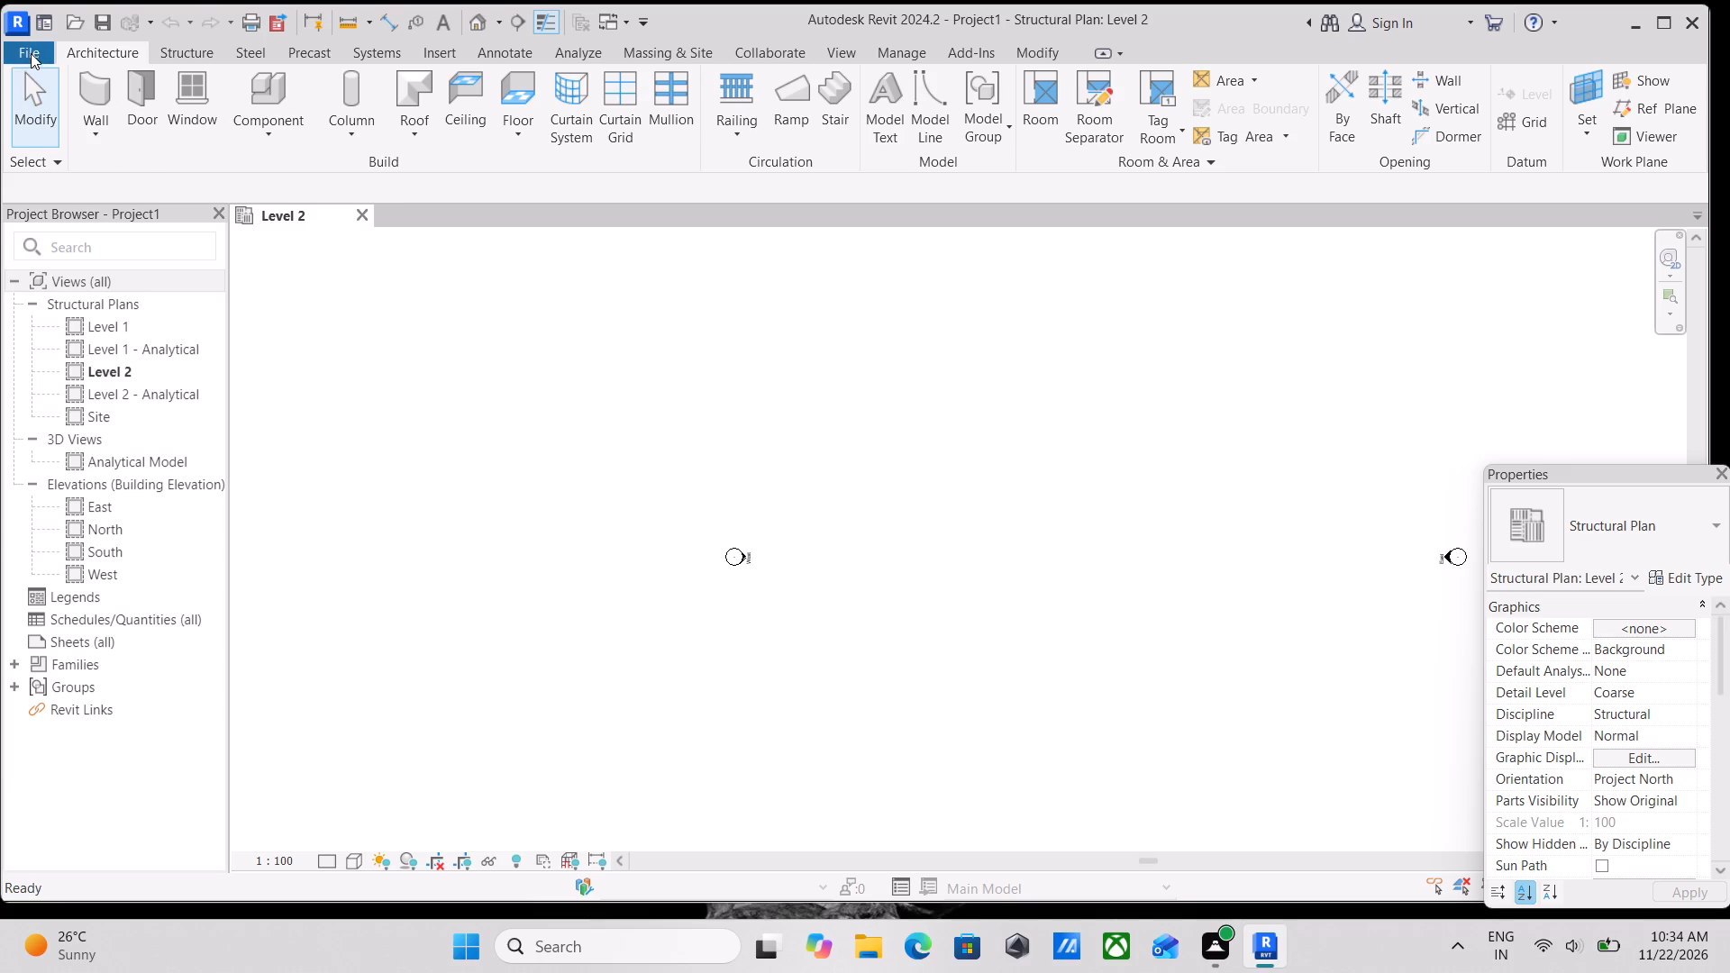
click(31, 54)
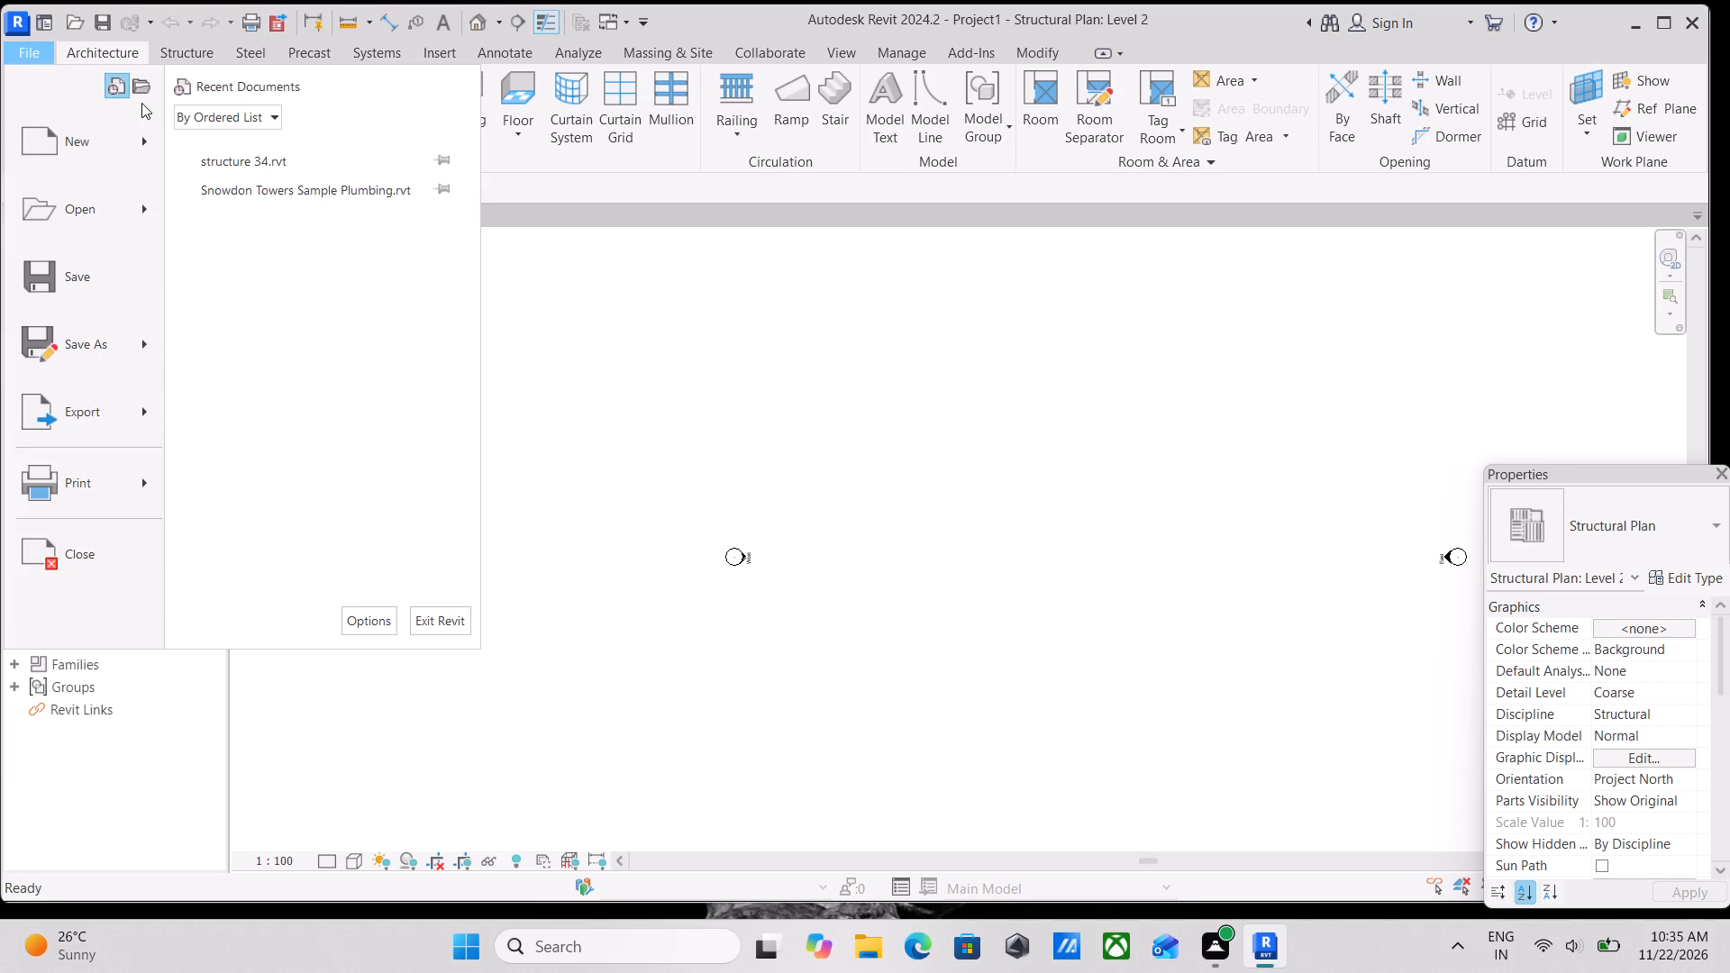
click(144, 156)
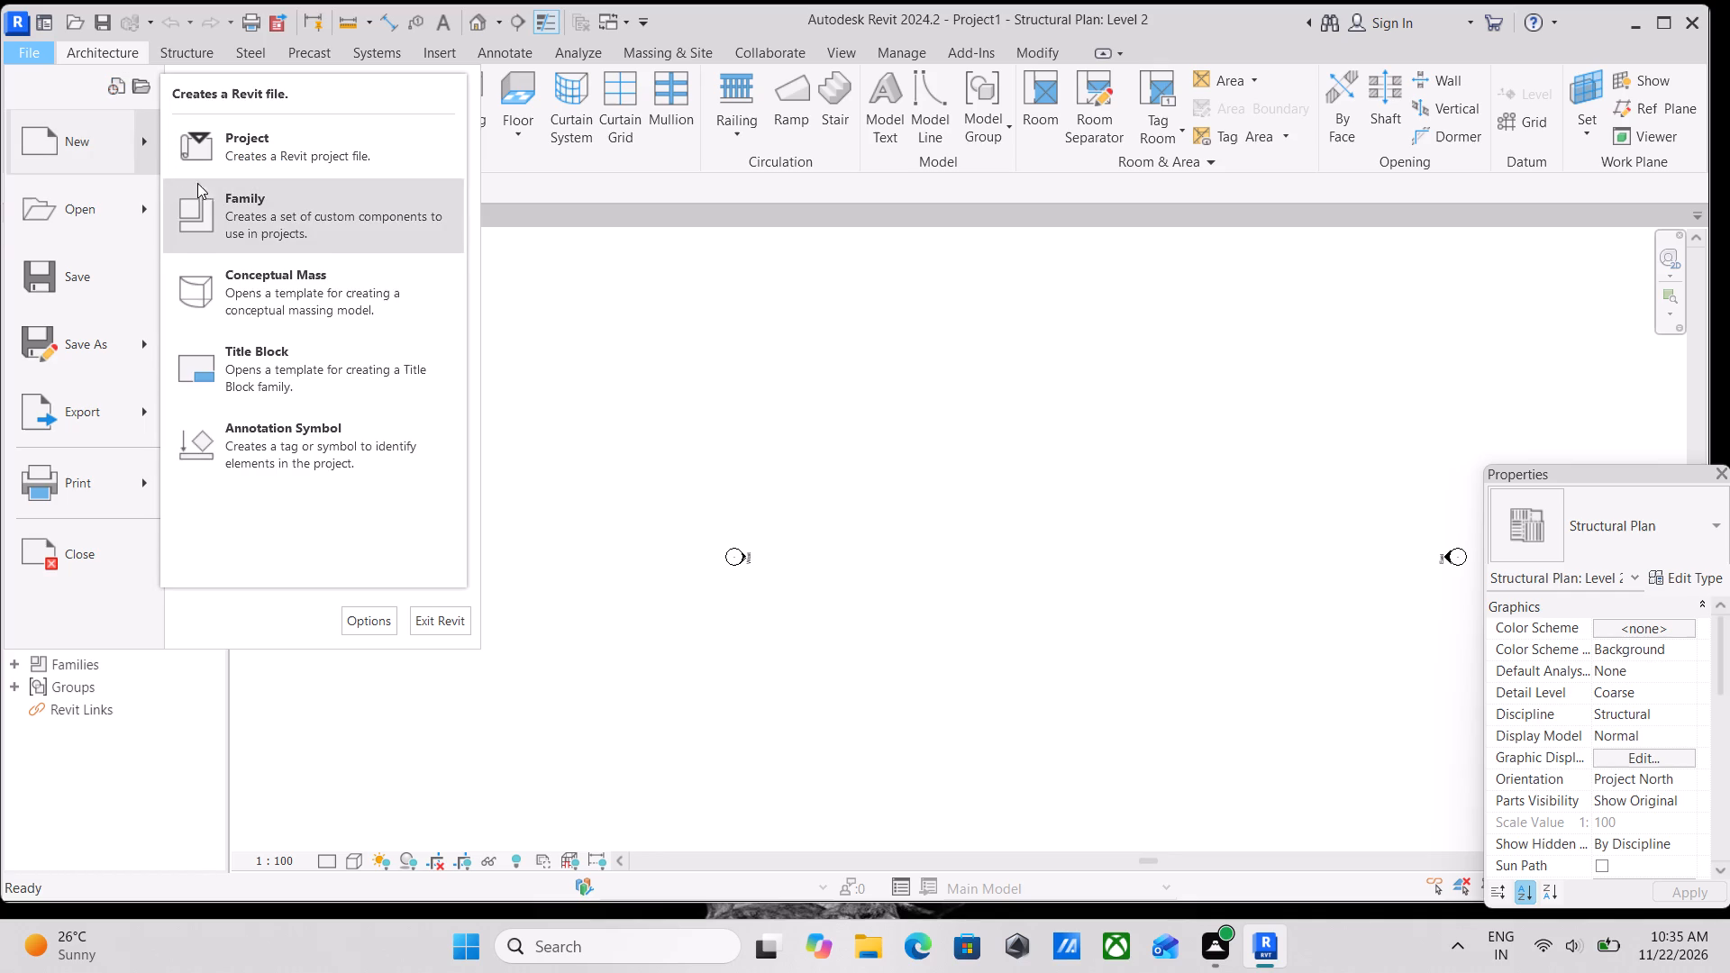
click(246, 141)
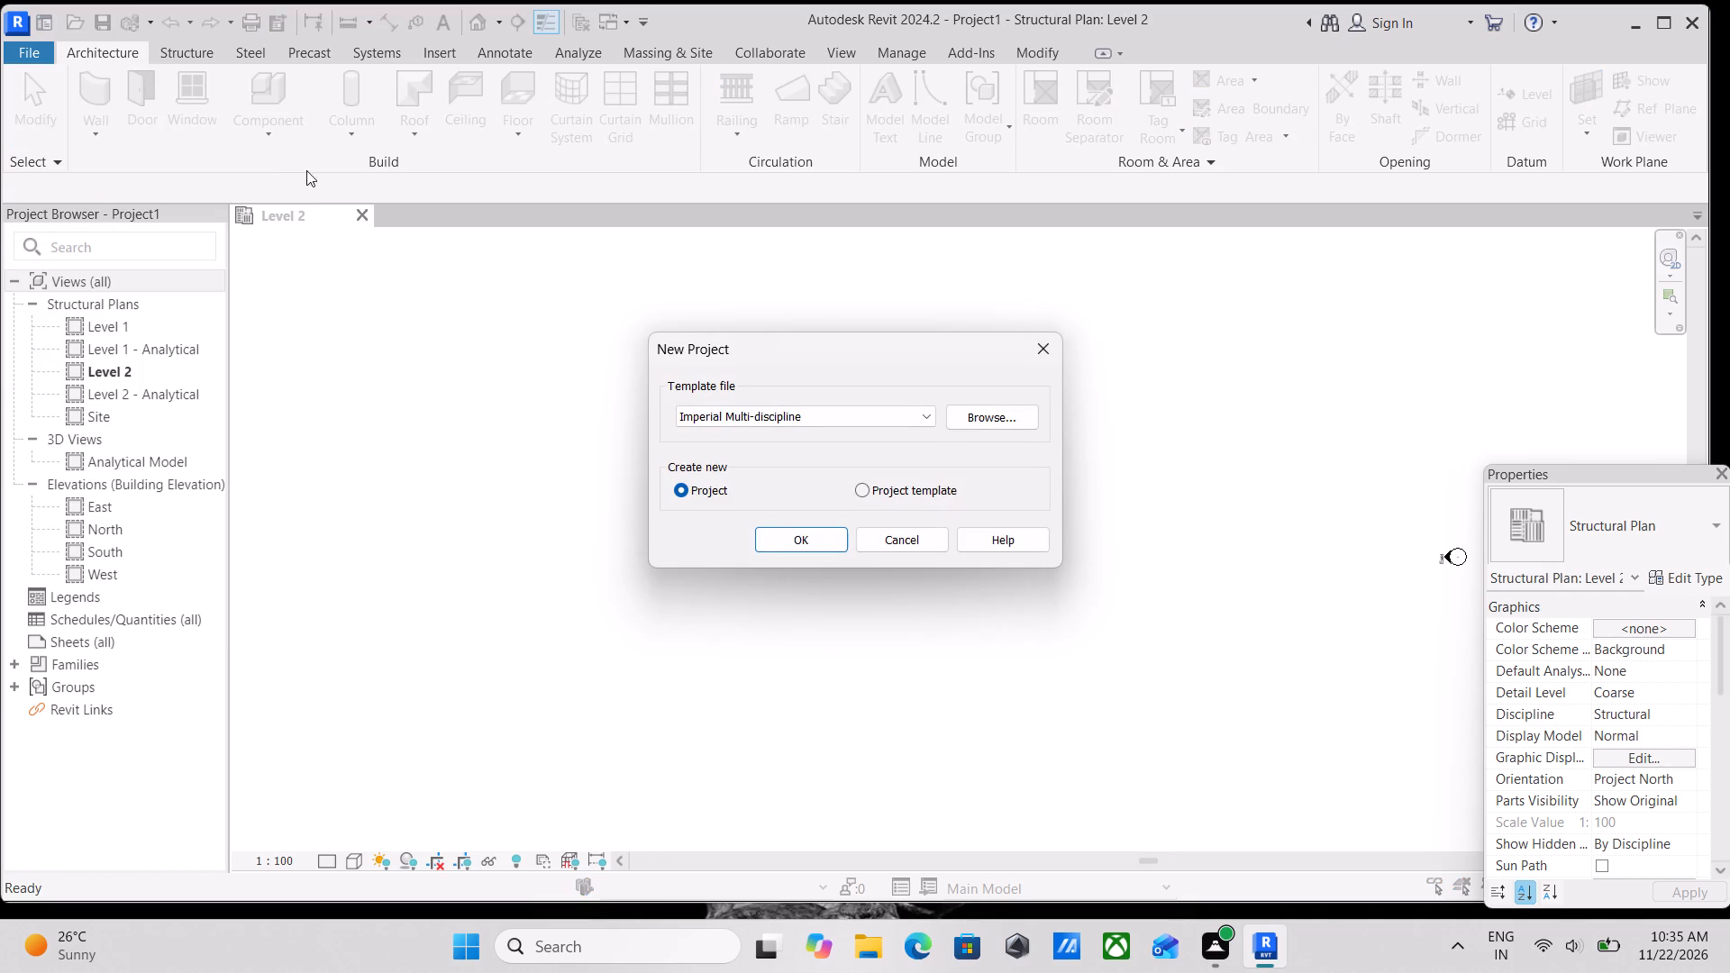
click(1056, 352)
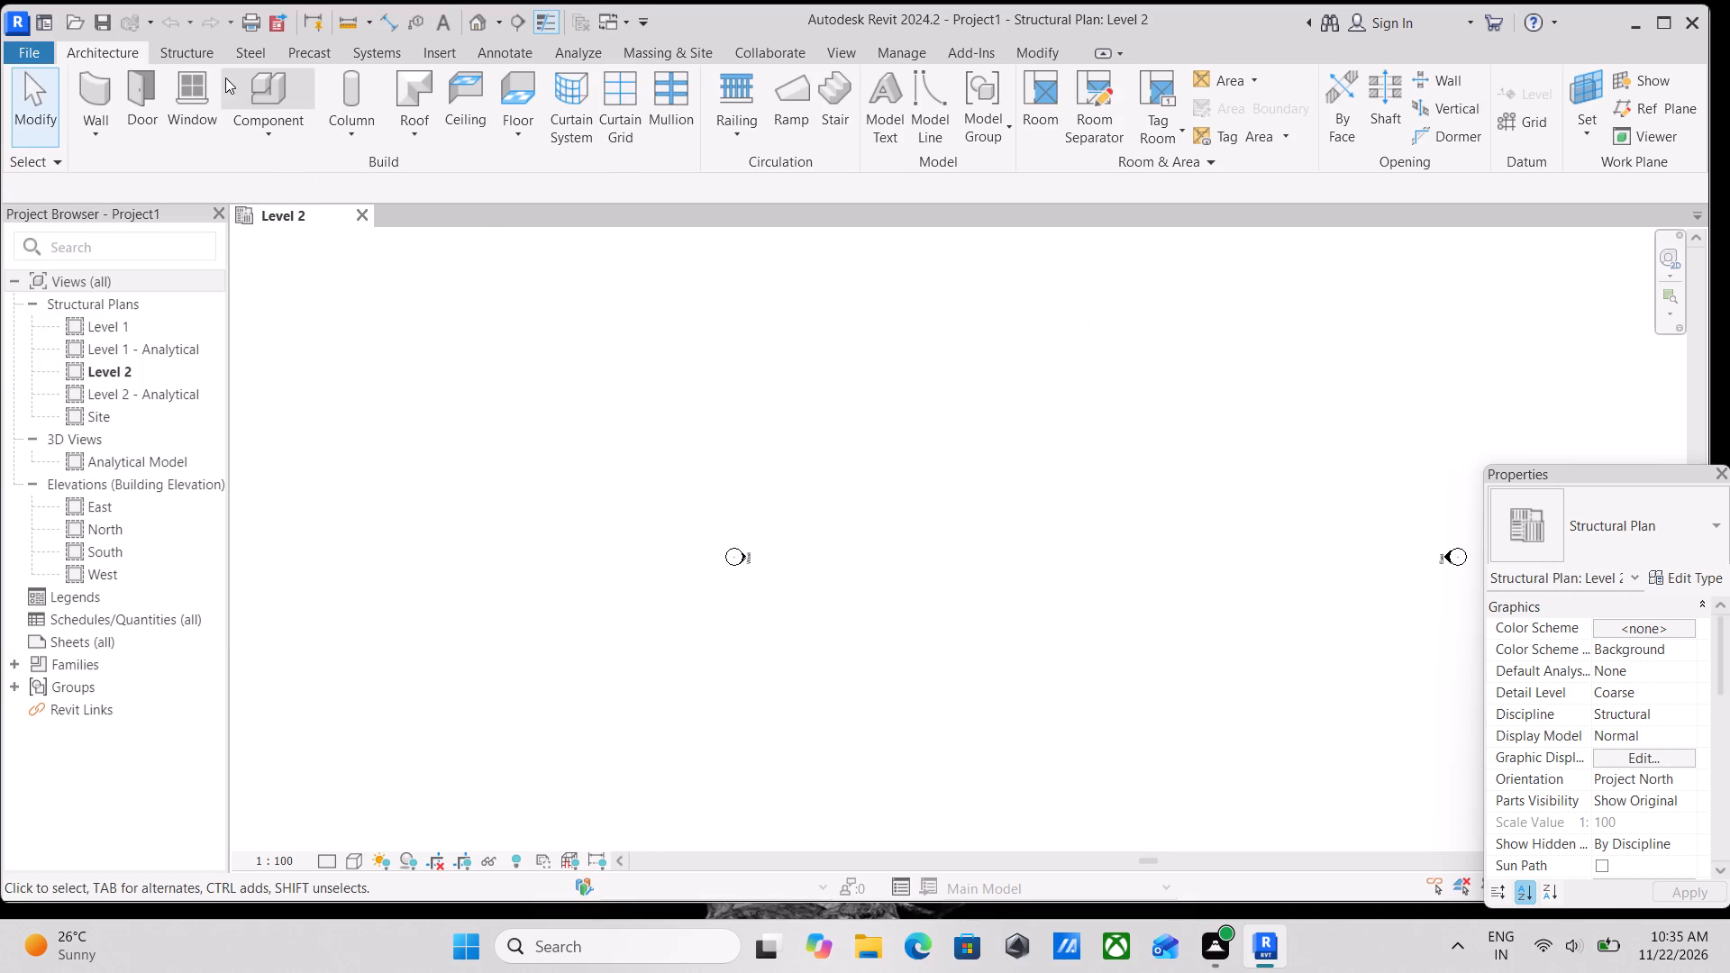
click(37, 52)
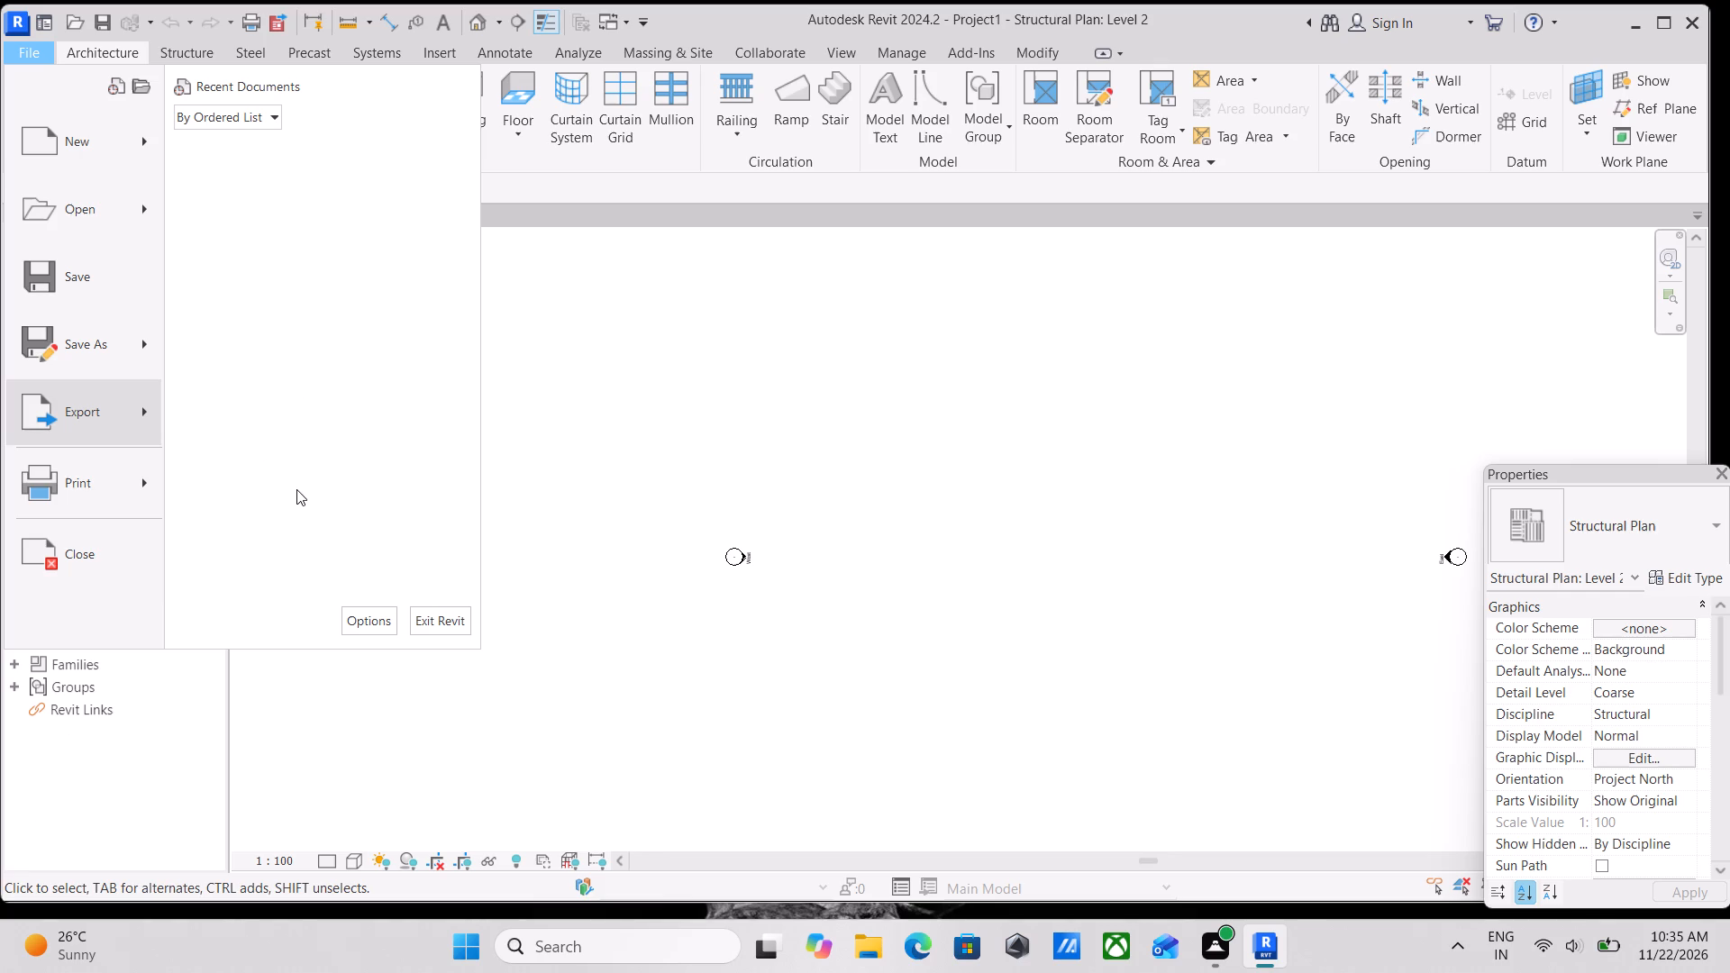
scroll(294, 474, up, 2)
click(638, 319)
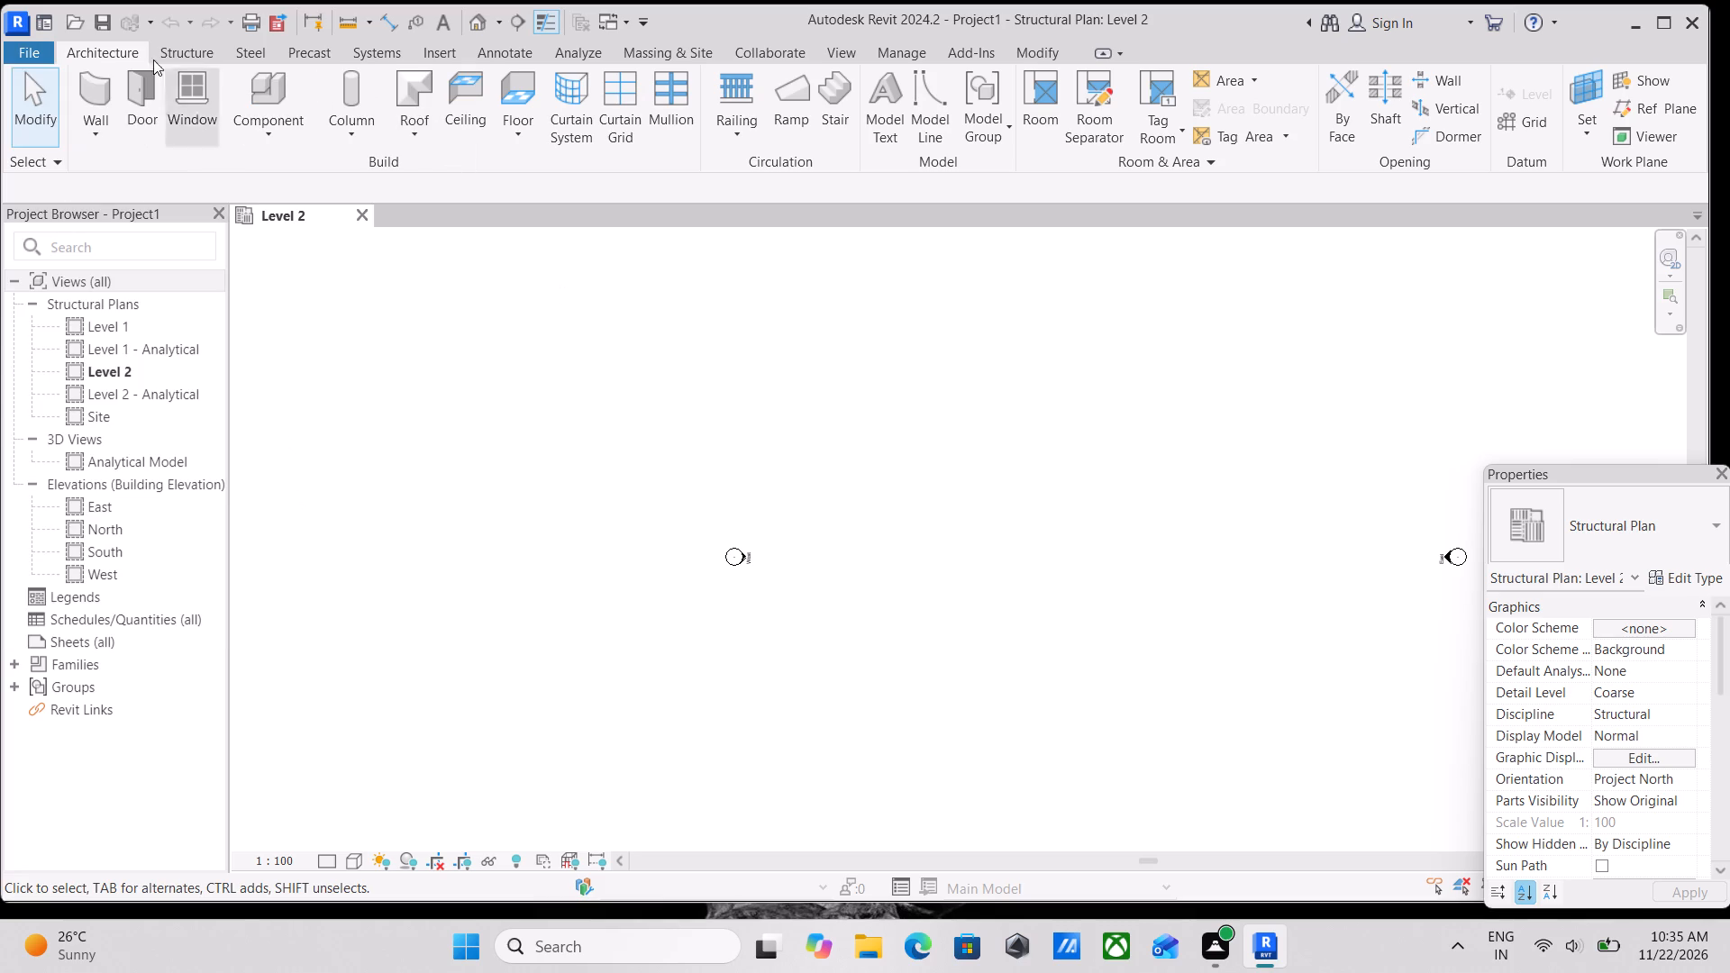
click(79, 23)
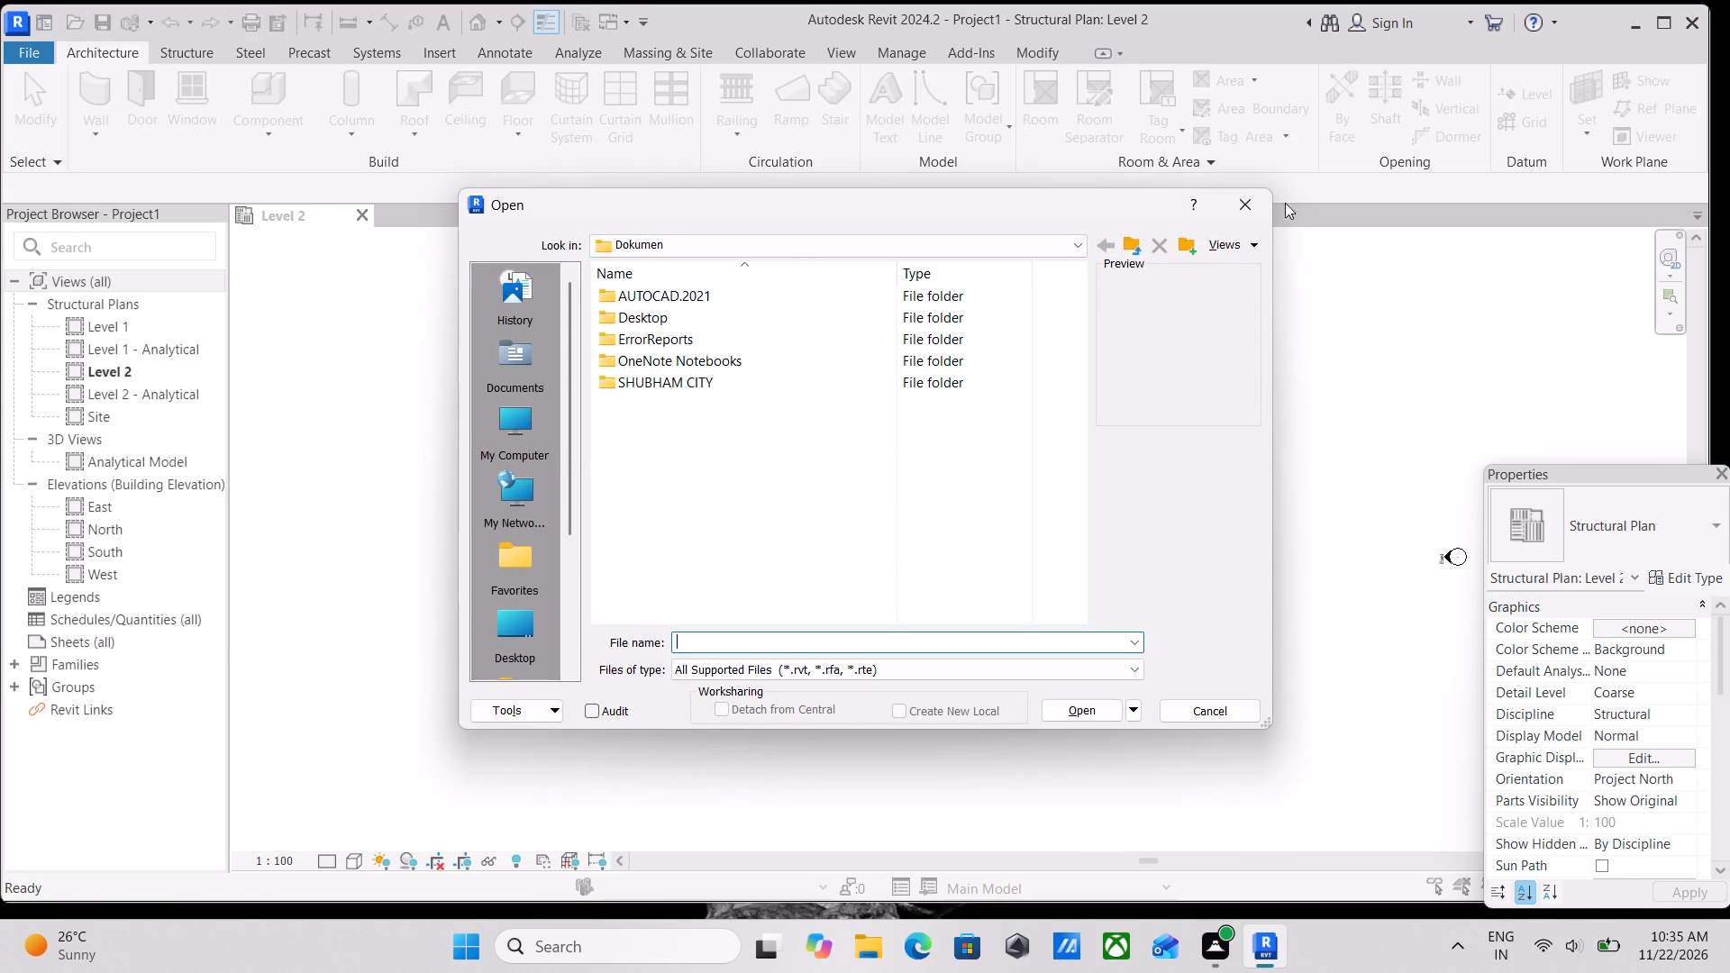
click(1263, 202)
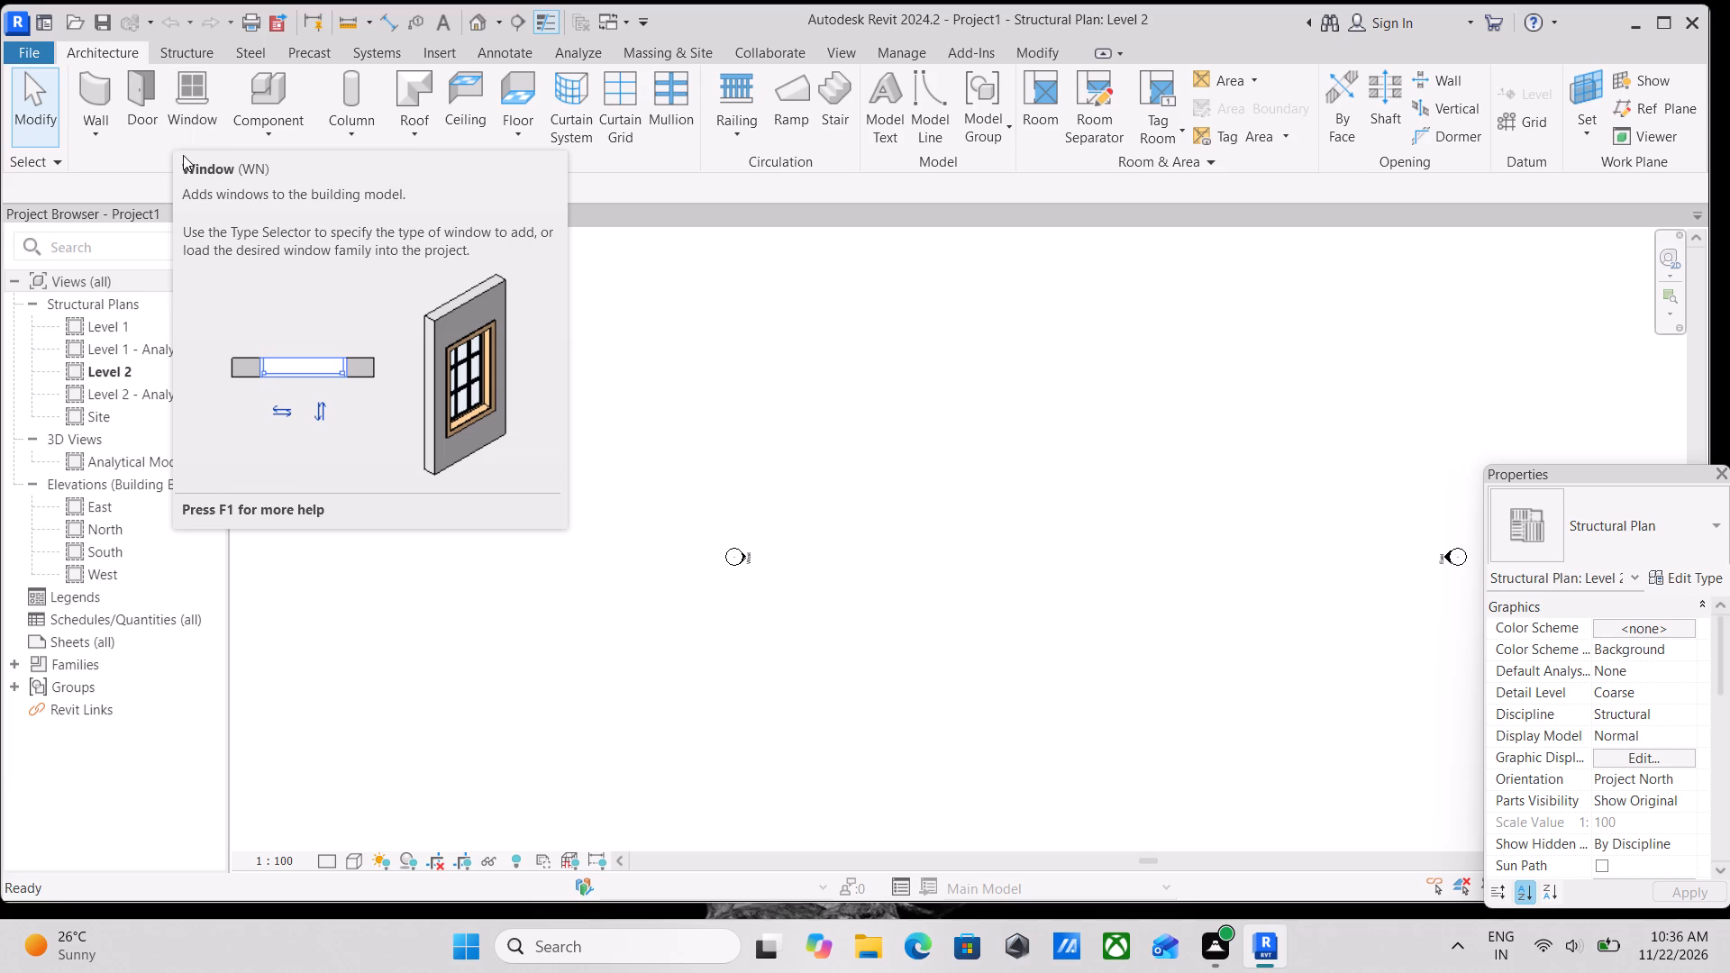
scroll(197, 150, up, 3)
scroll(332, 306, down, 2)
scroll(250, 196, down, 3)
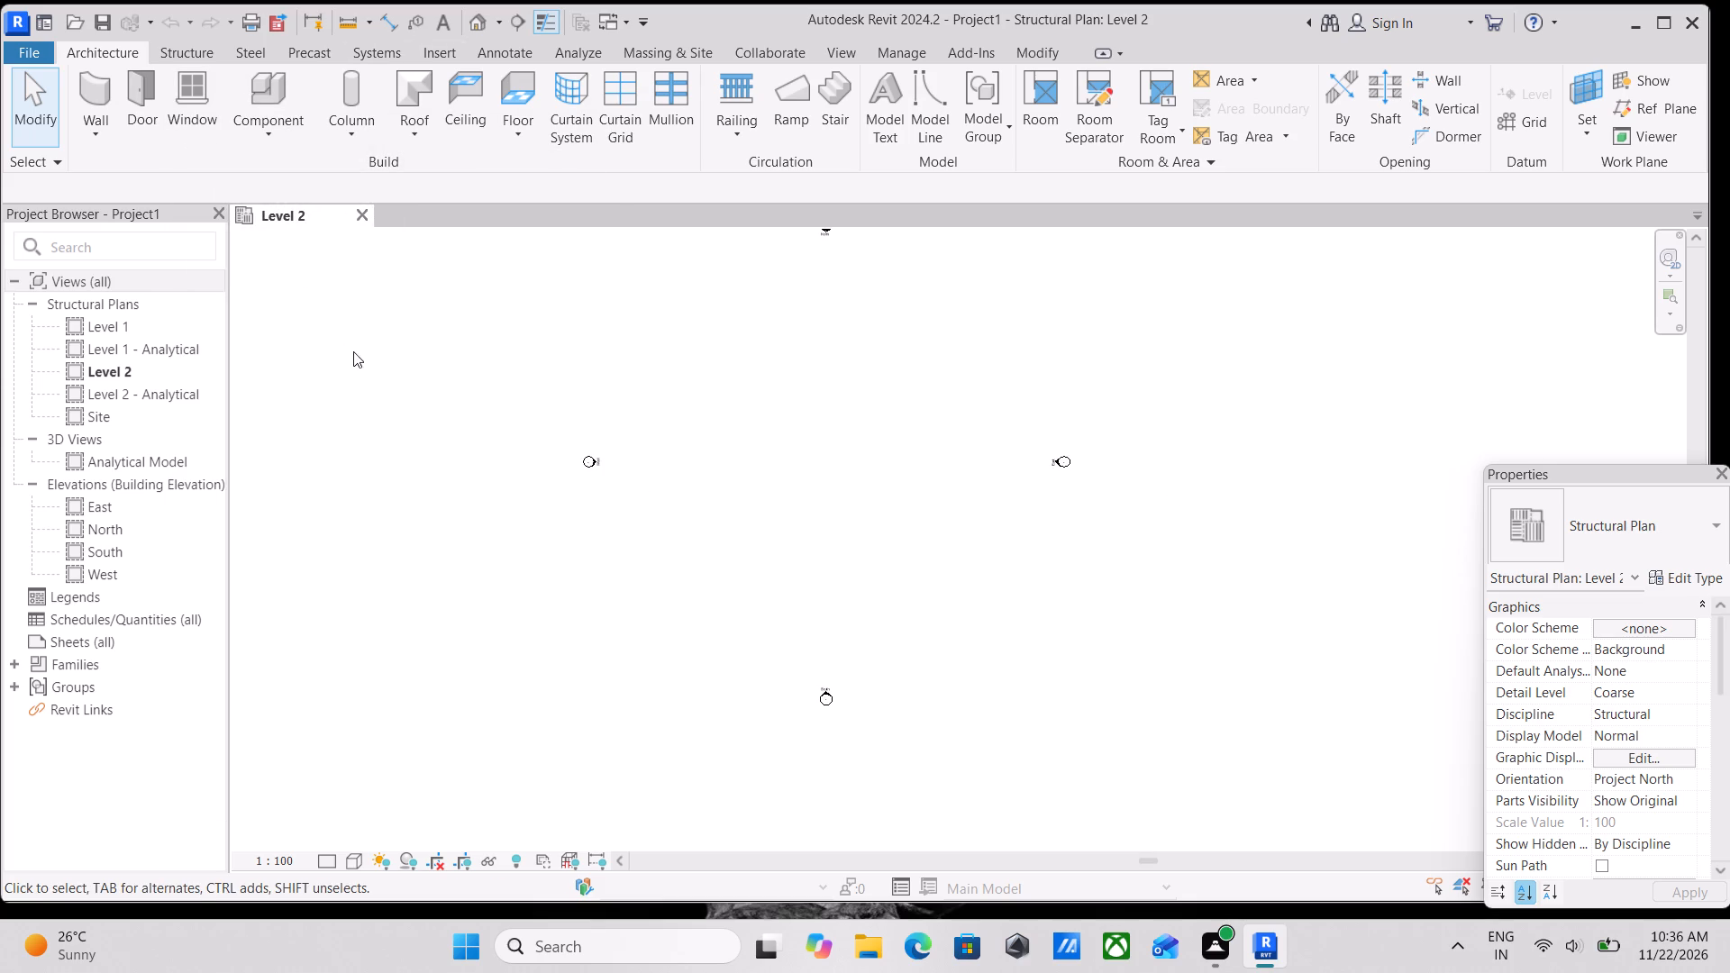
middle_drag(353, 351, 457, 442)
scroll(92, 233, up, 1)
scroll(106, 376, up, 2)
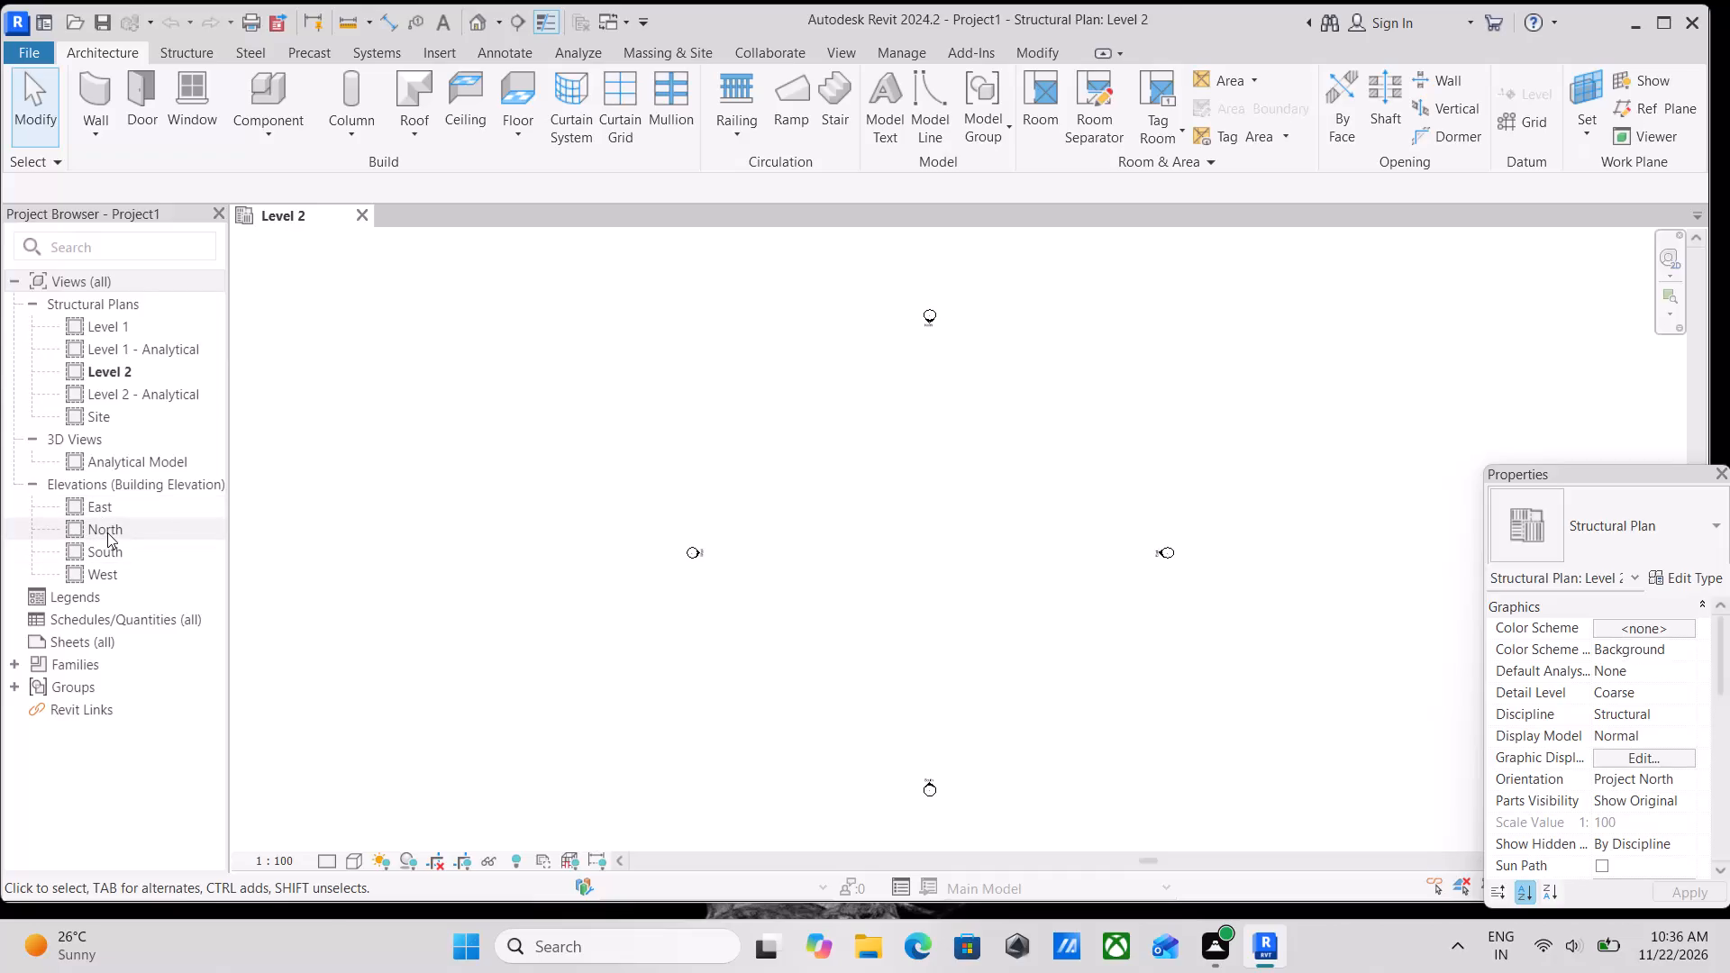
Open the North building elevation view.
double_click(107, 532)
middle_drag(1240, 660, 727, 631)
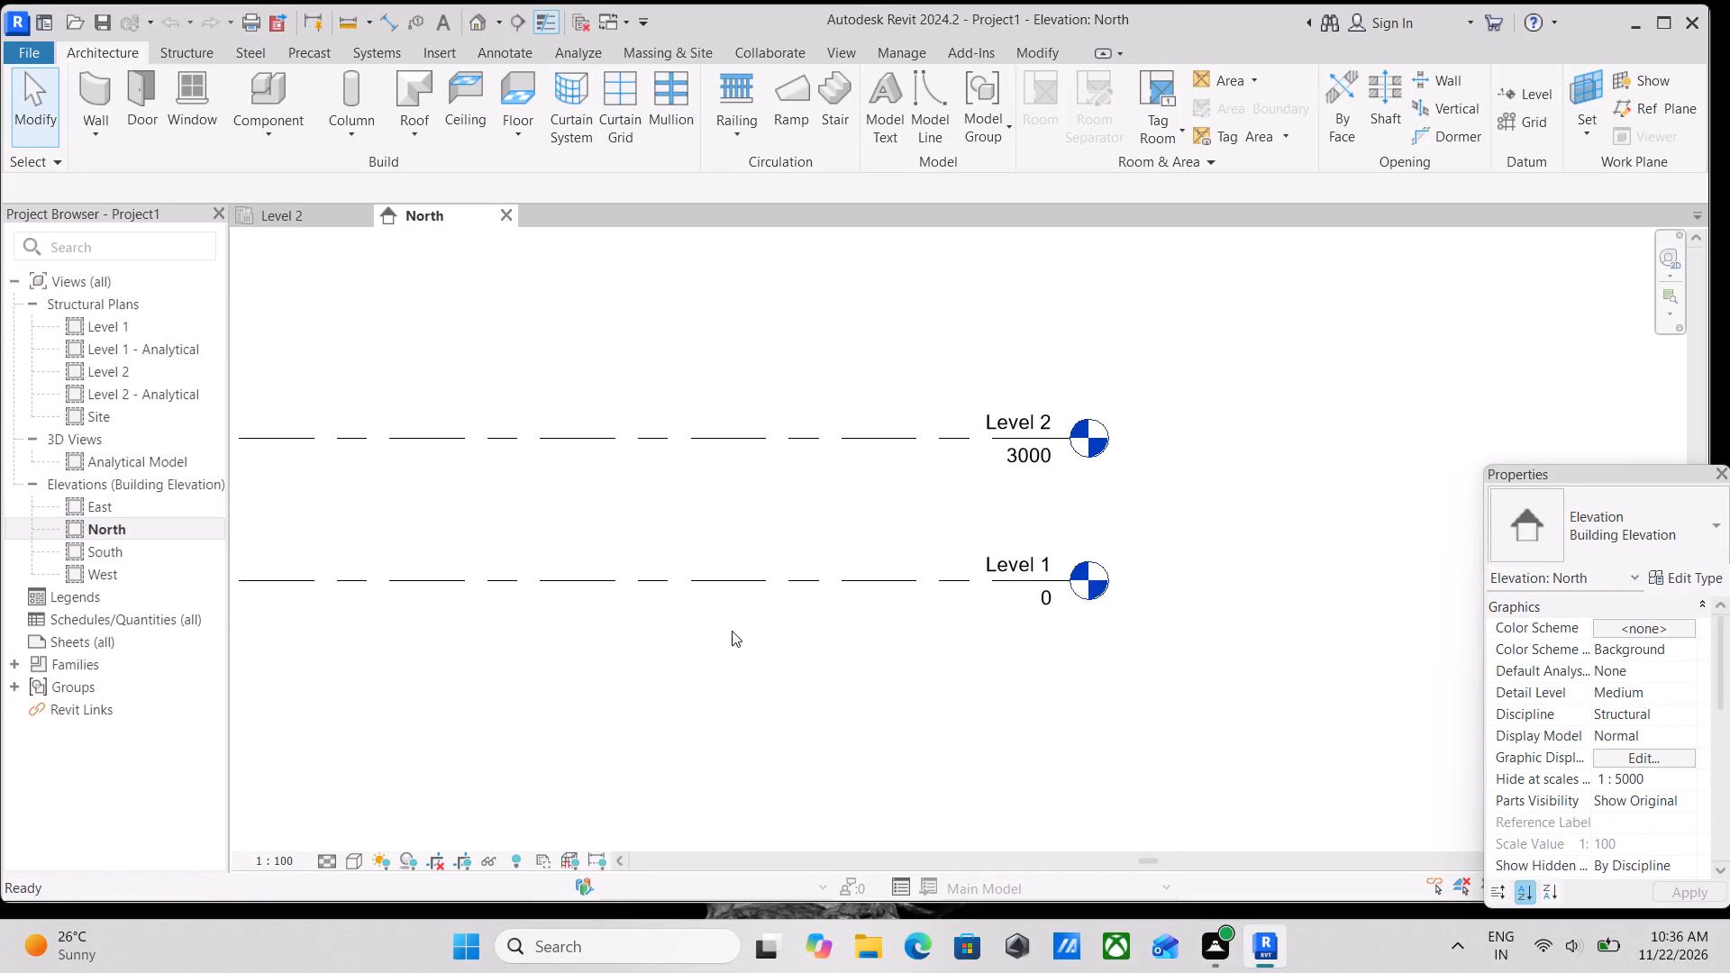
middle_drag(942, 635, 771, 641)
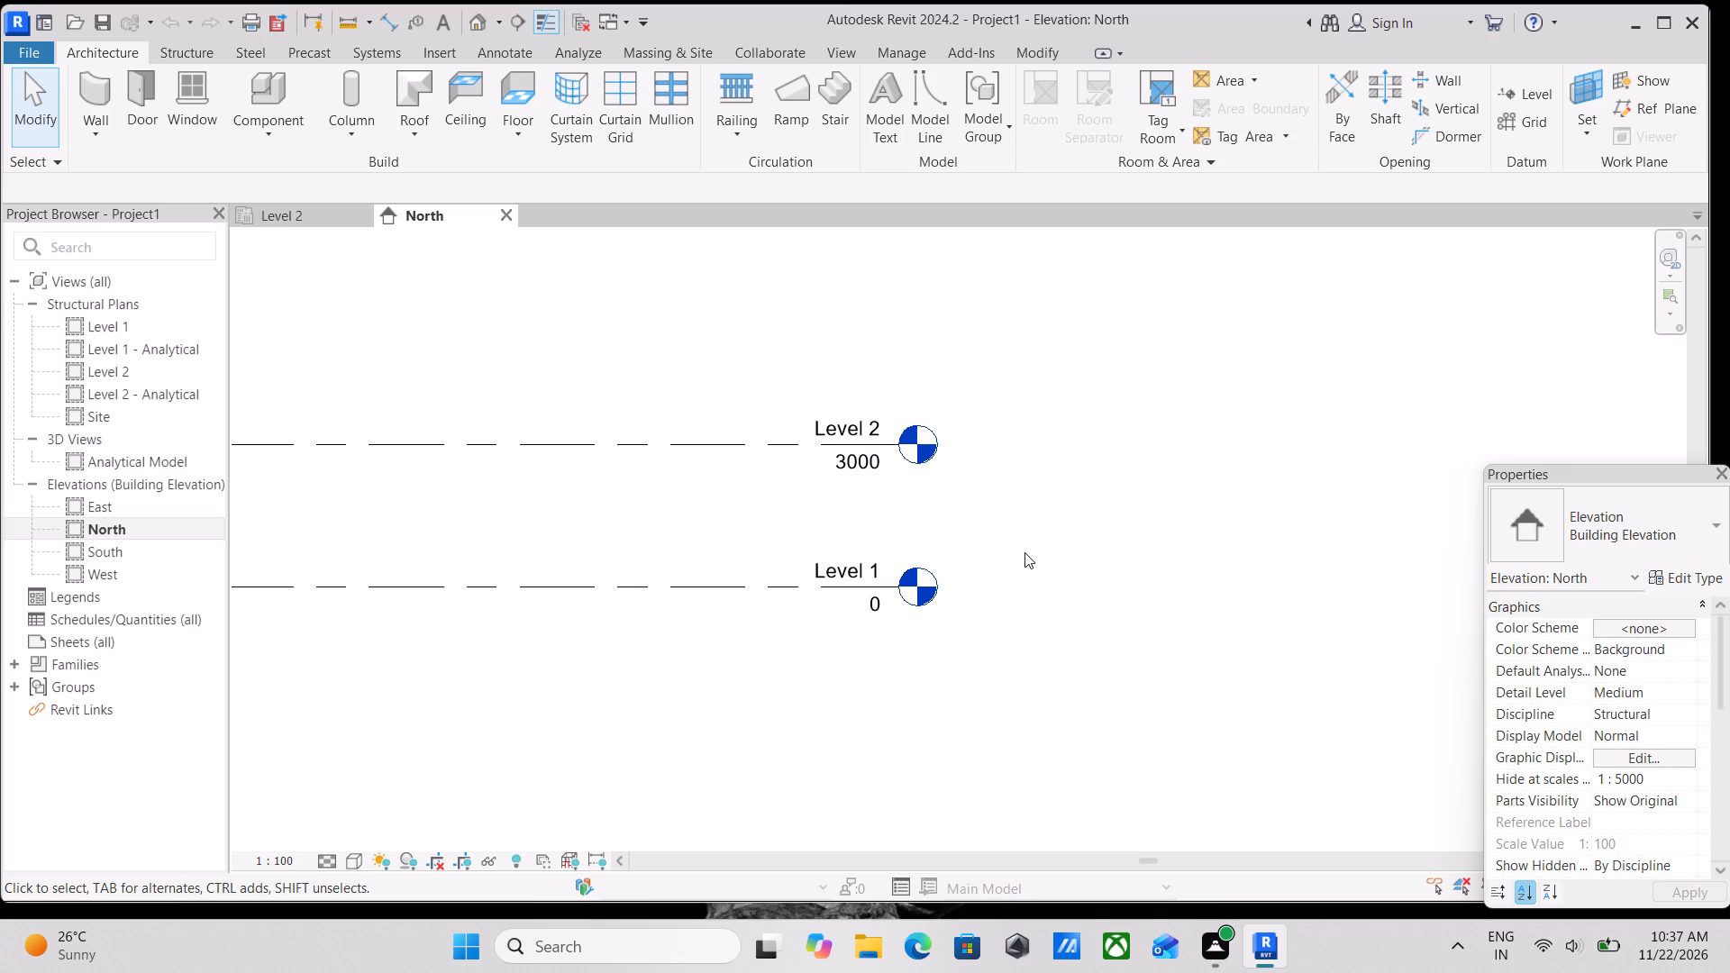
Examine the Level 1 and Level 2 lines and their level heads in the North elevation.
scroll(1024, 552, up, 1)
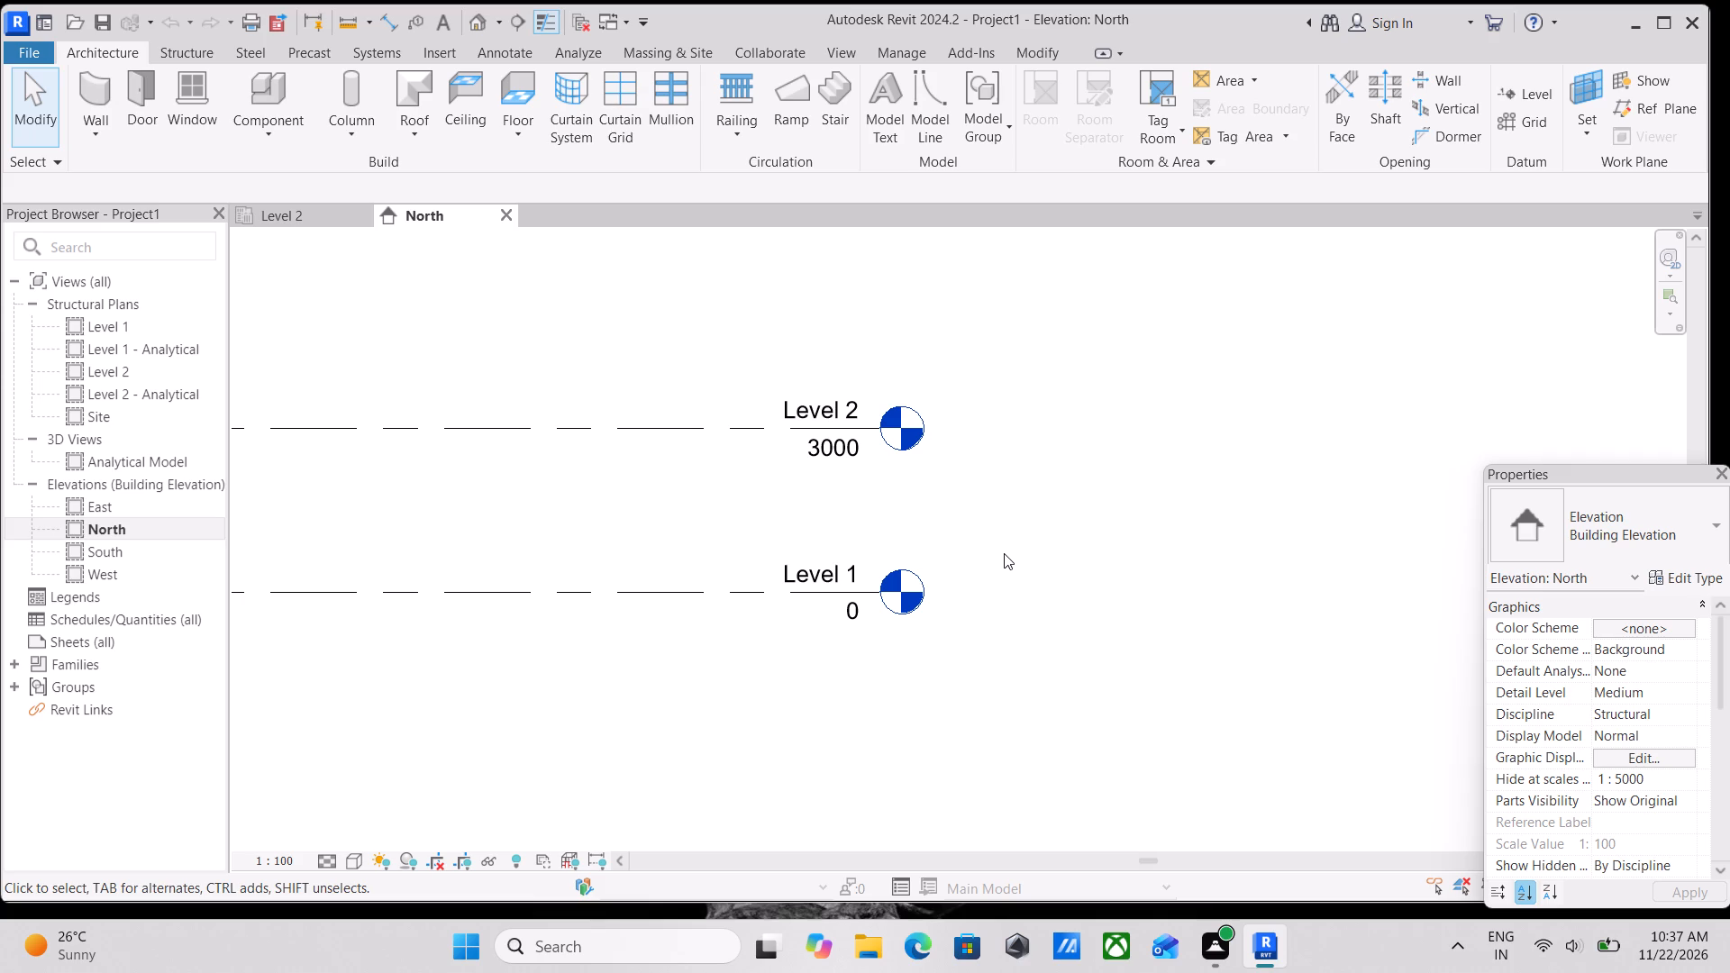
scroll(996, 551, up, 3)
middle_drag(938, 551, 1048, 623)
middle_drag(999, 528, 1158, 614)
middle_drag(1034, 583, 1143, 648)
middle_drag(1088, 596, 1112, 617)
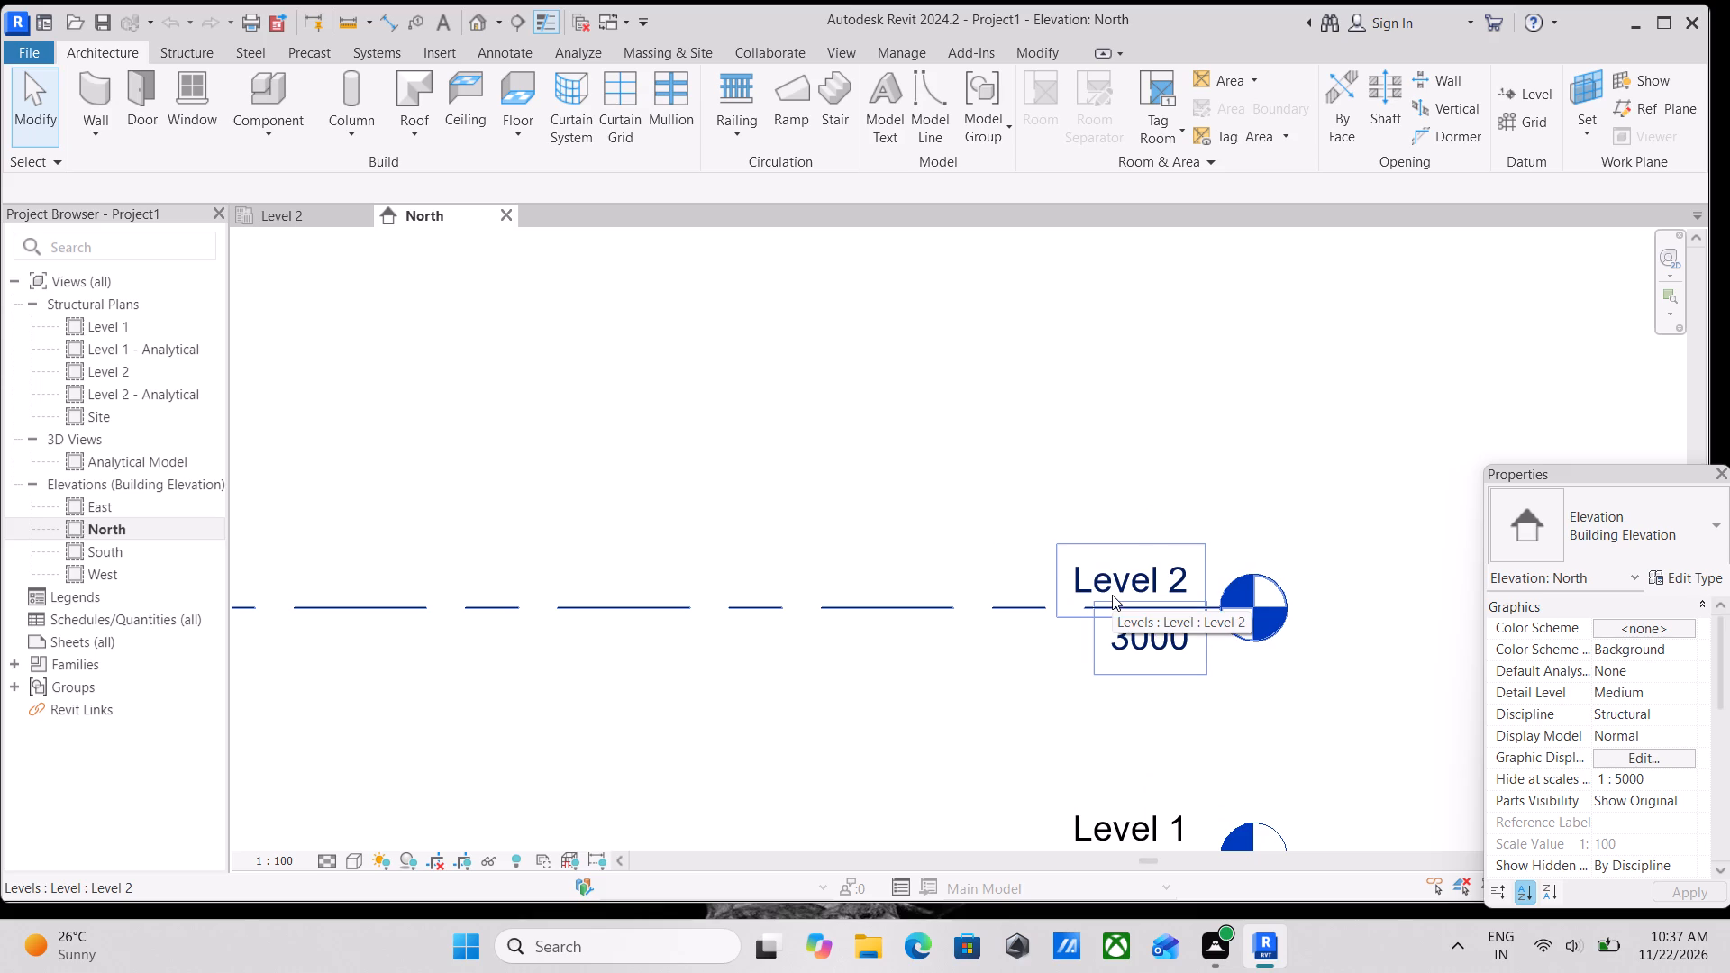
scroll(1112, 595, down, 1)
scroll(1112, 595, up, 4)
middle_drag(1112, 595, 1012, 552)
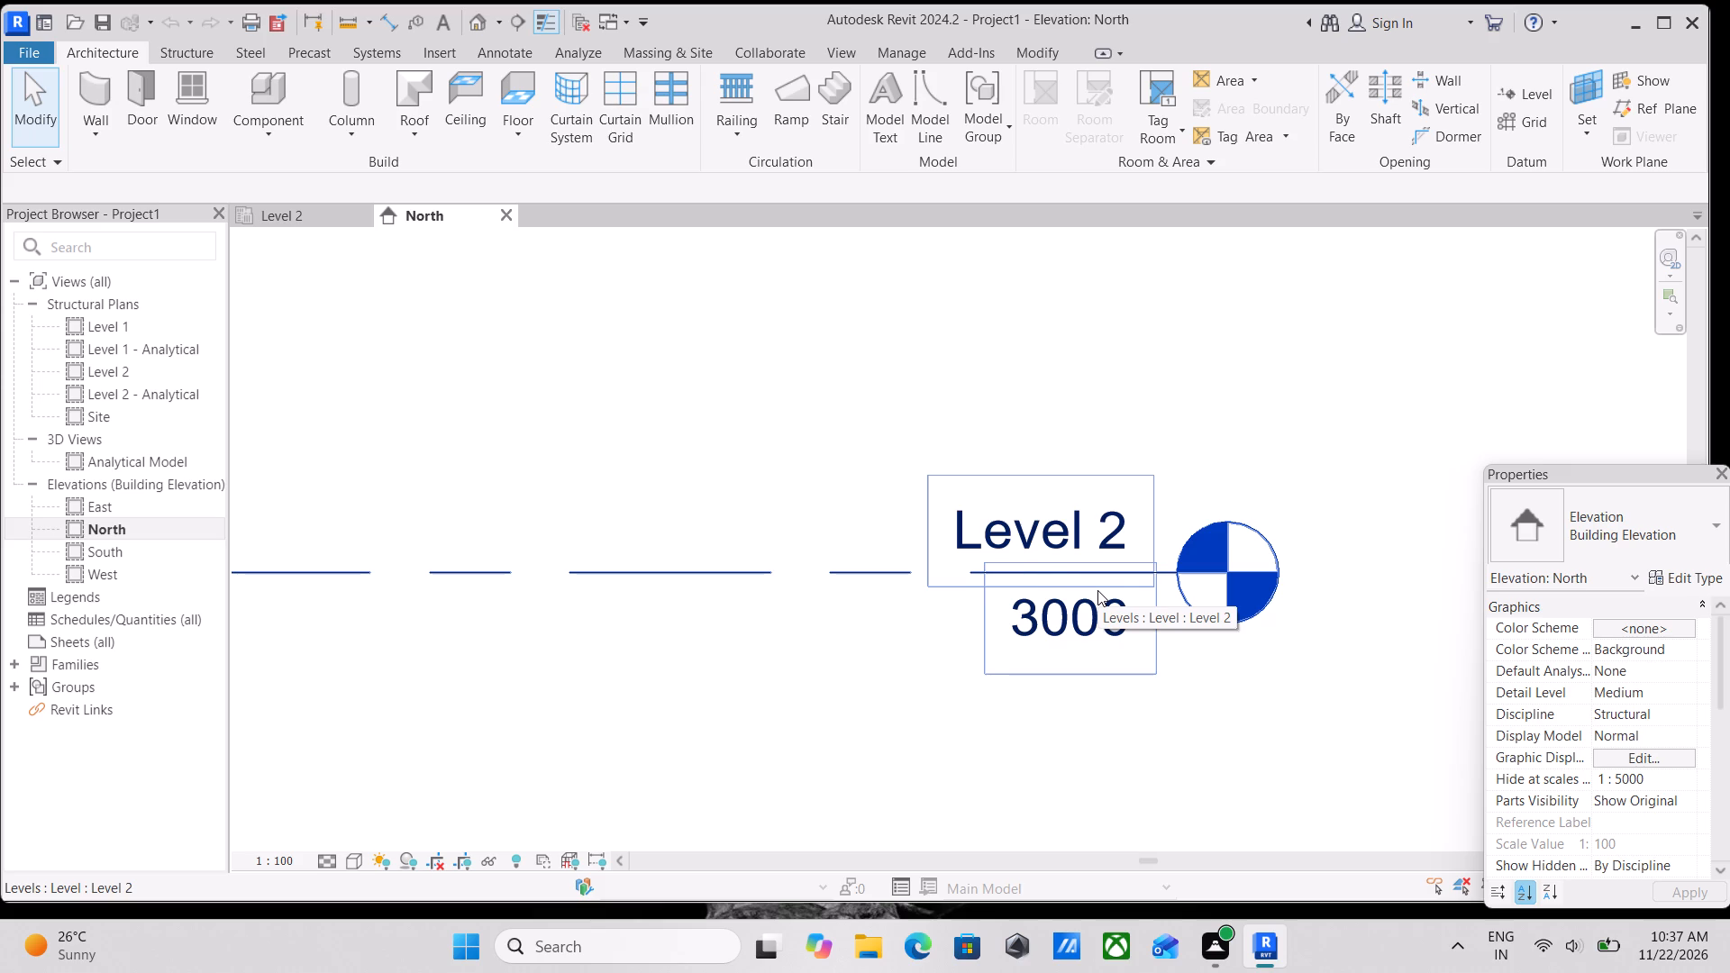
scroll(1097, 590, down, 1)
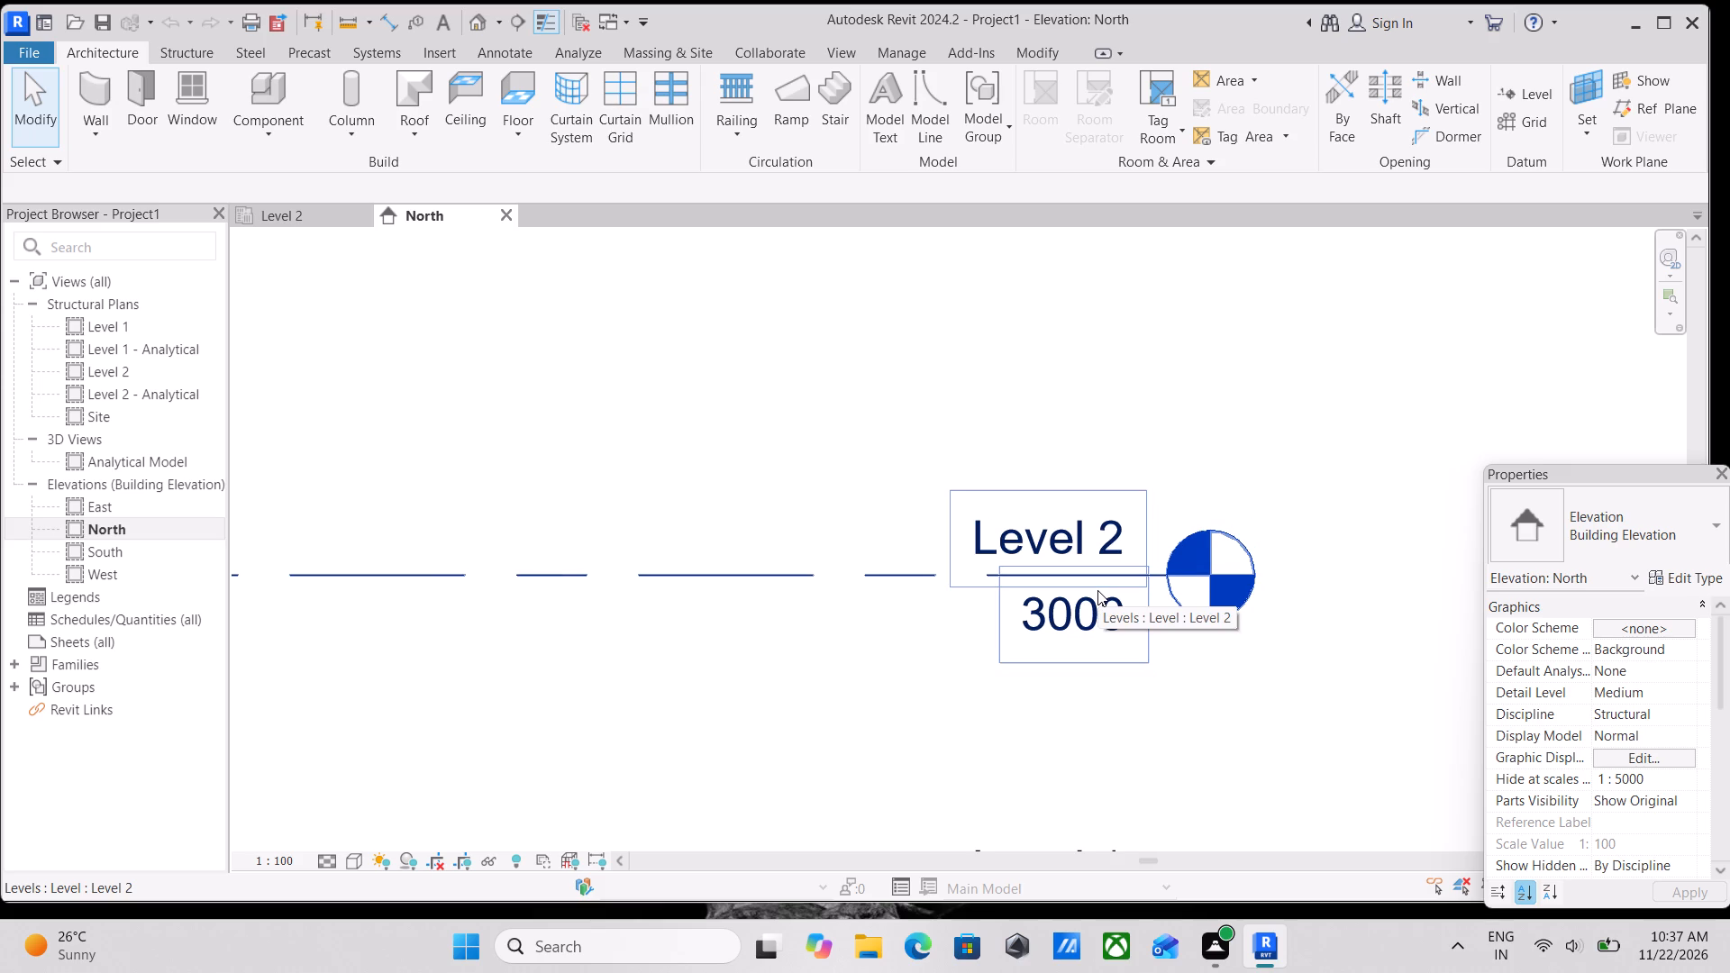
scroll(1097, 590, down, 2)
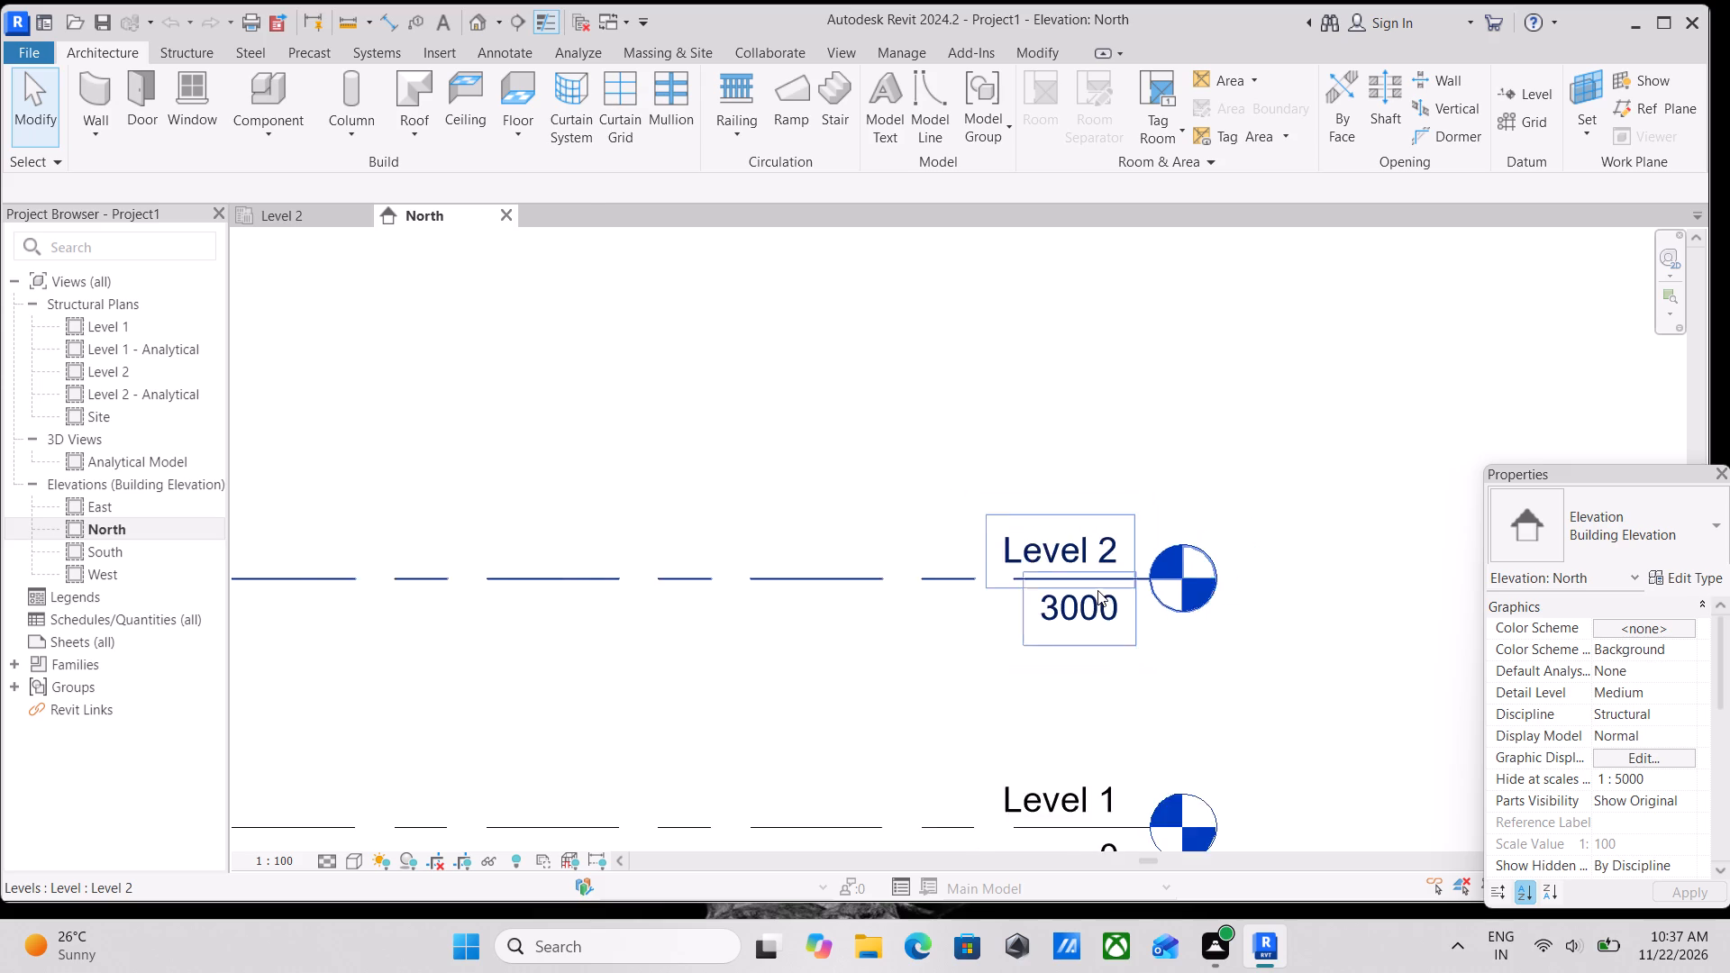
scroll(1097, 590, up, 3)
scroll(1037, 541, up, 1)
scroll(1037, 541, down, 10)
middle_drag(684, 604, 928, 504)
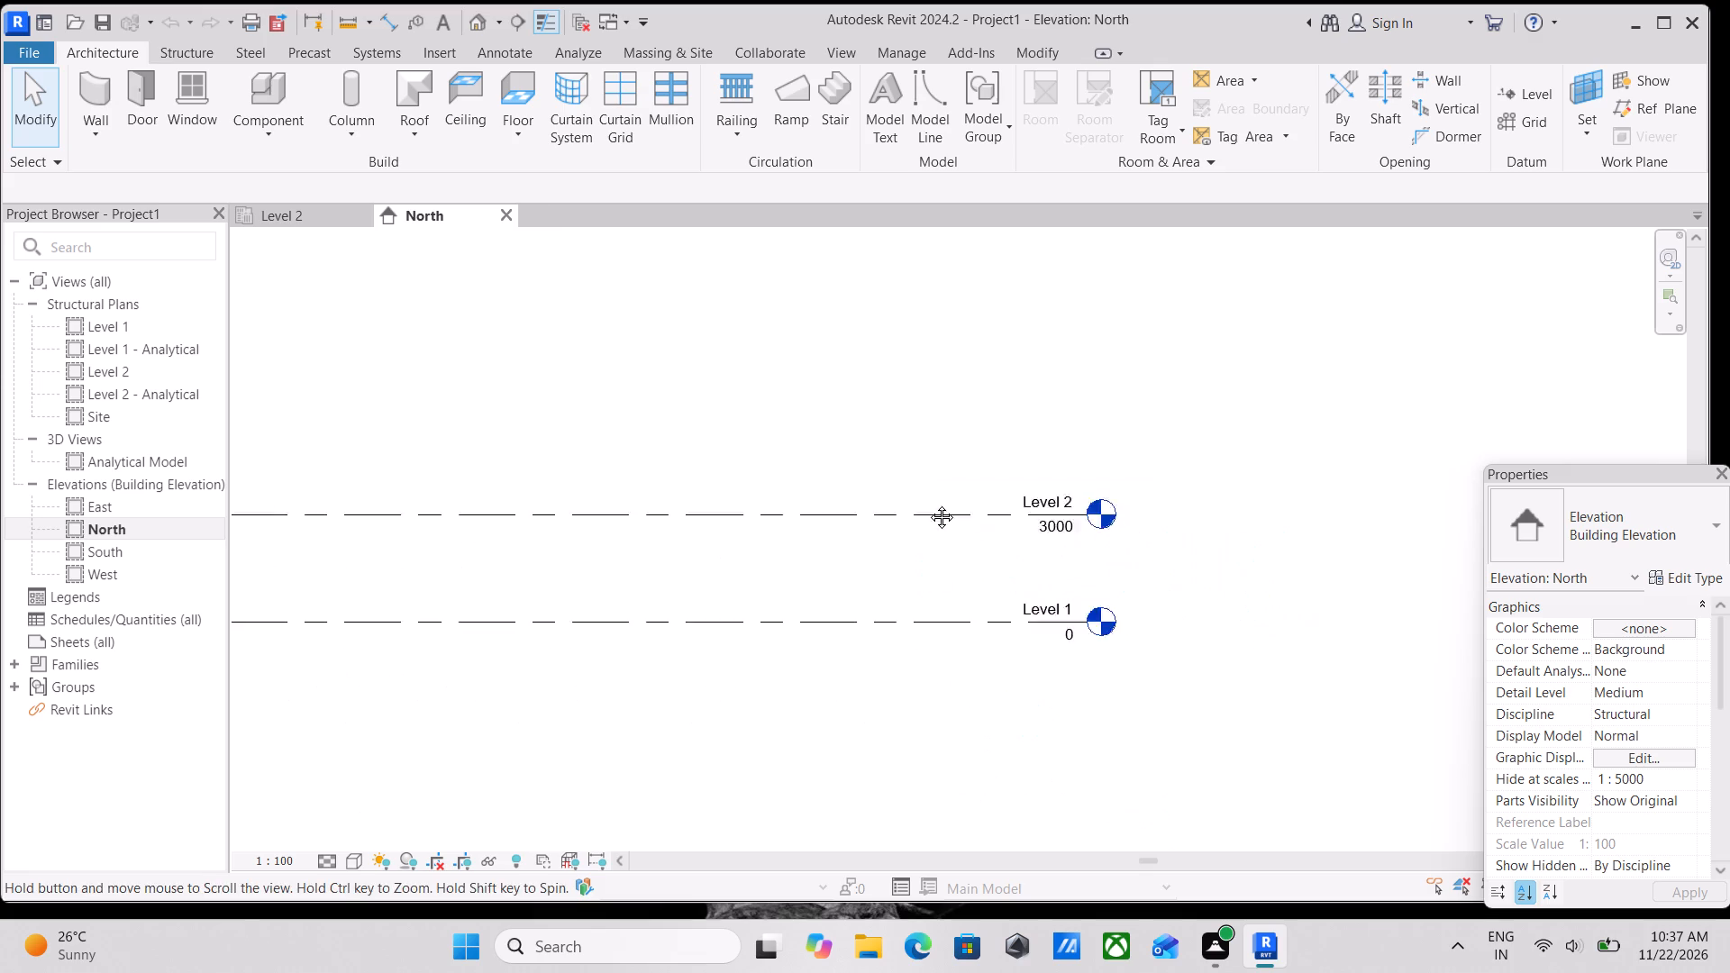
middle_drag(928, 504, 951, 486)
scroll(951, 486, down, 1)
middle_drag(874, 587, 1048, 486)
scroll(1002, 505, up, 1)
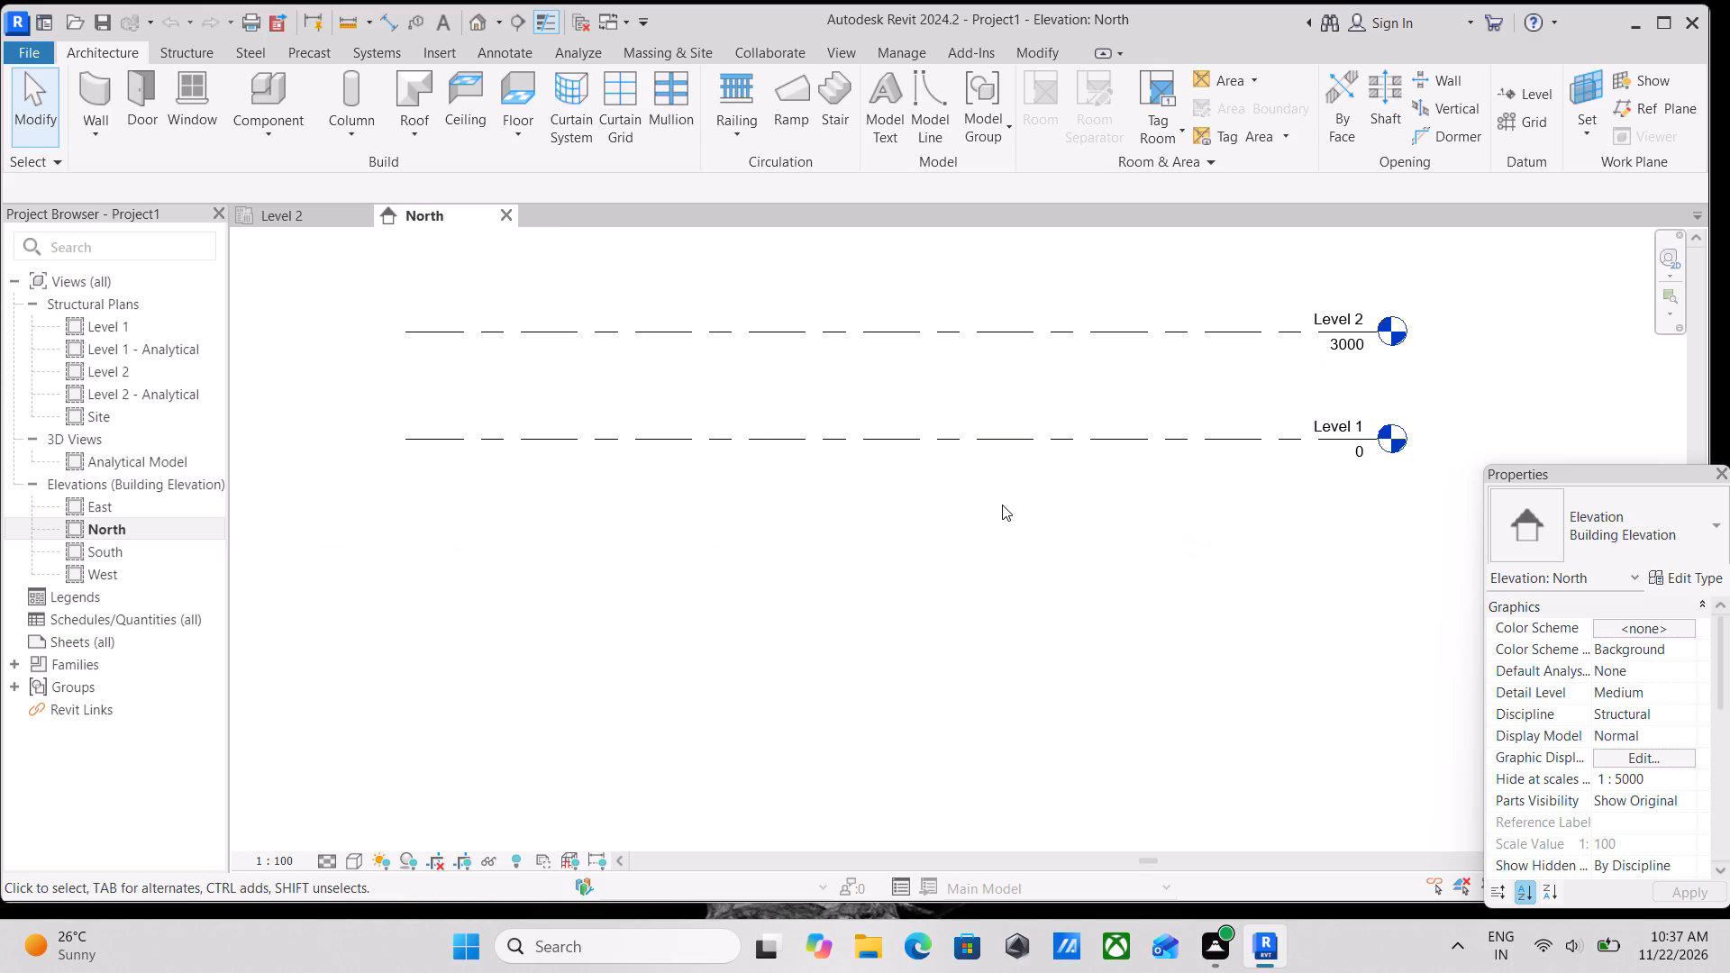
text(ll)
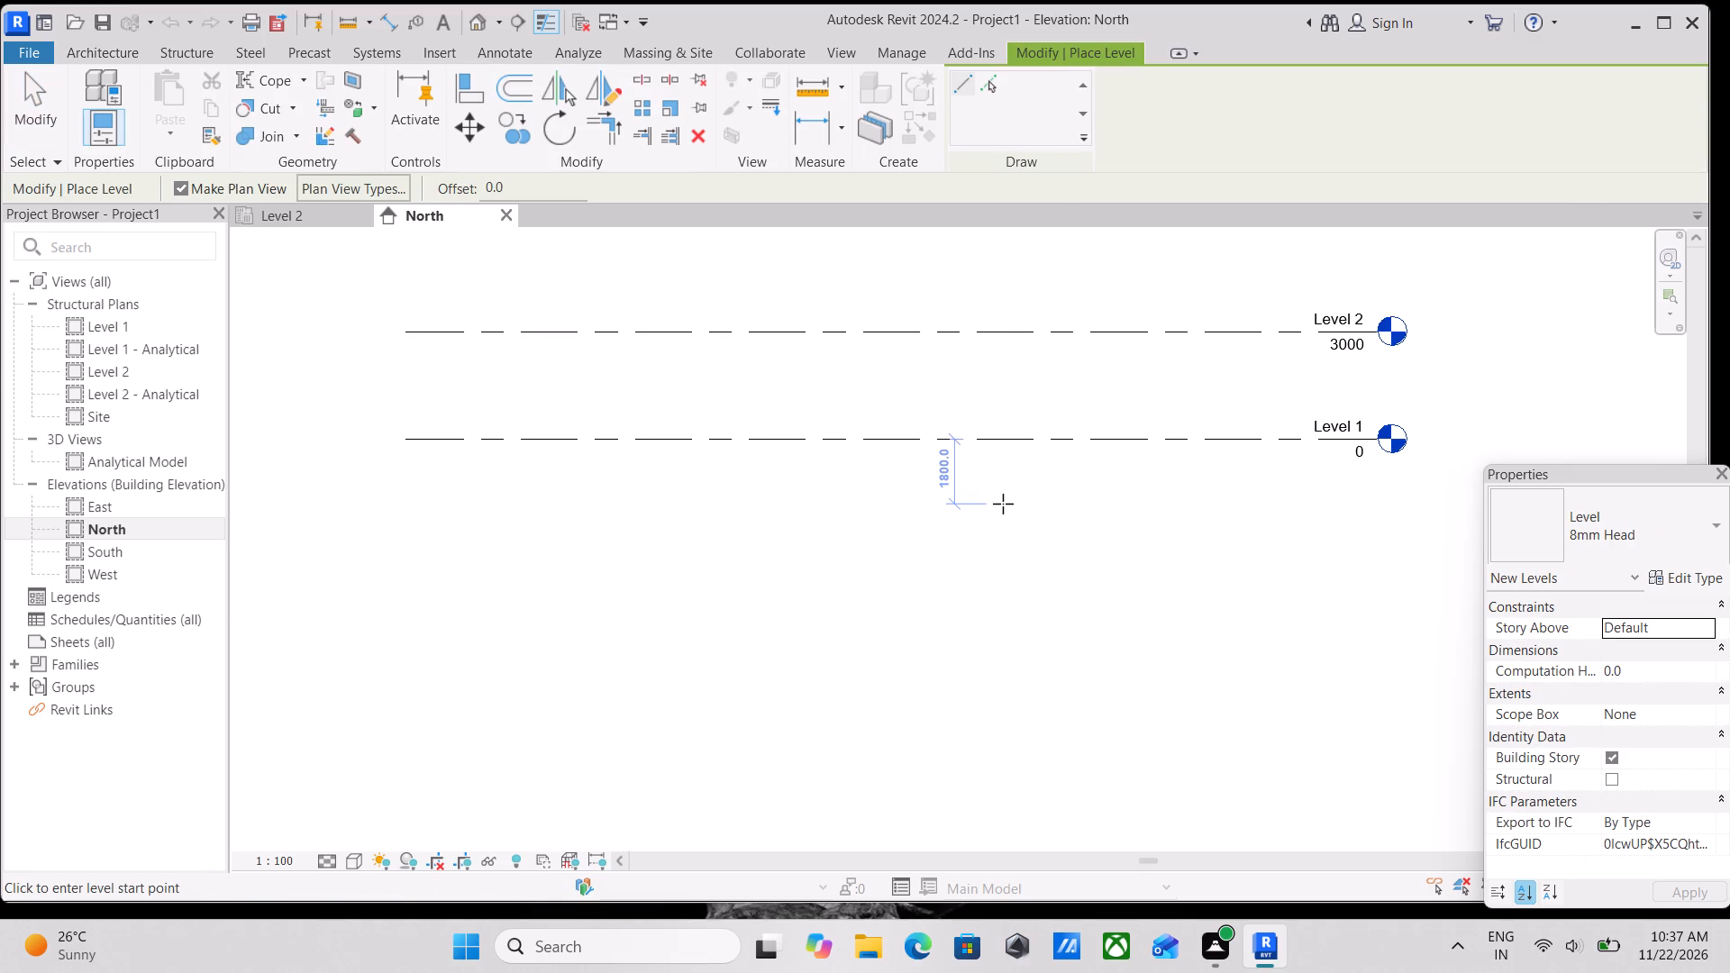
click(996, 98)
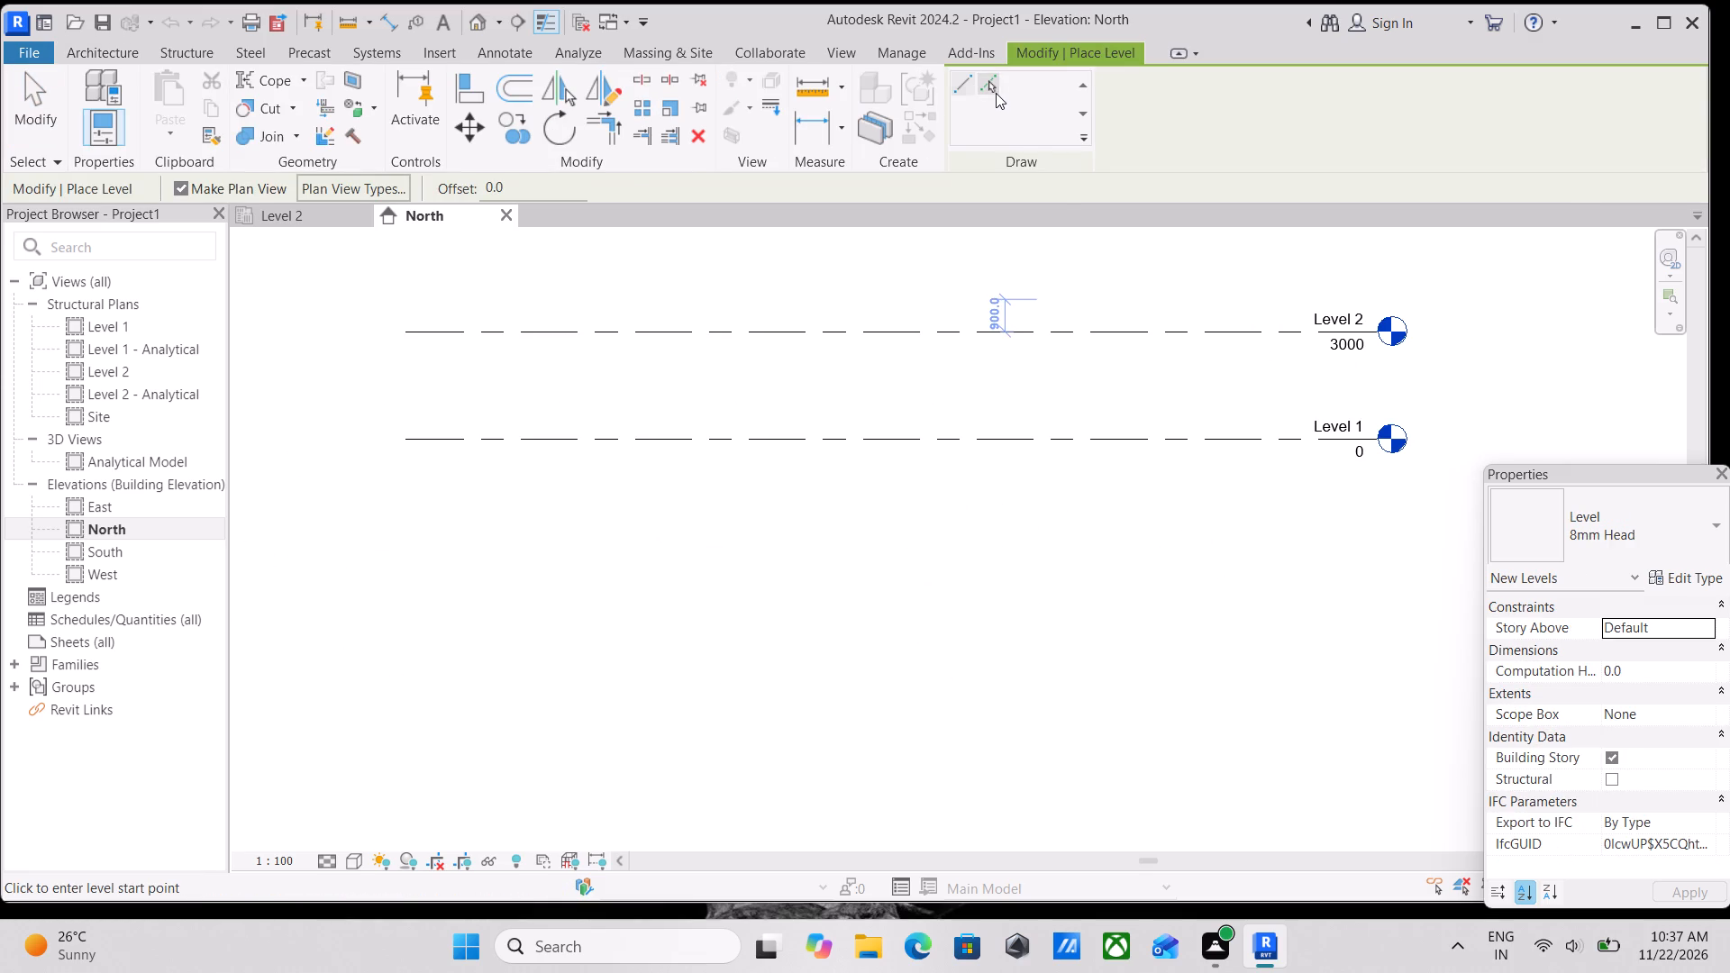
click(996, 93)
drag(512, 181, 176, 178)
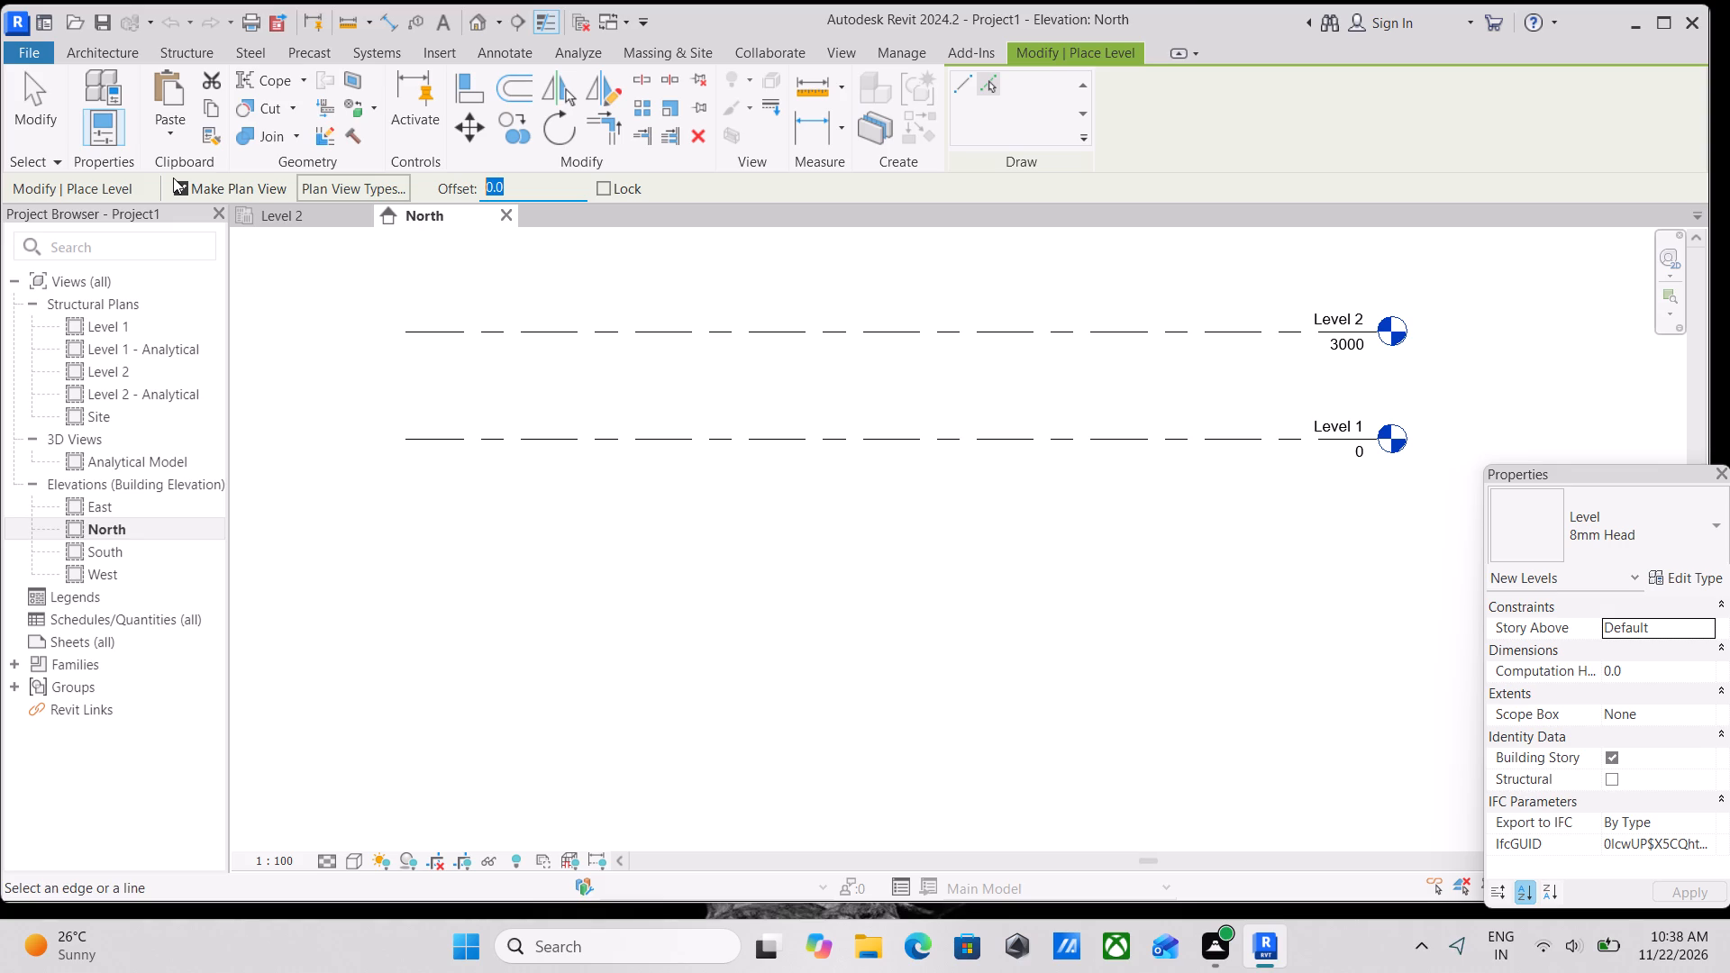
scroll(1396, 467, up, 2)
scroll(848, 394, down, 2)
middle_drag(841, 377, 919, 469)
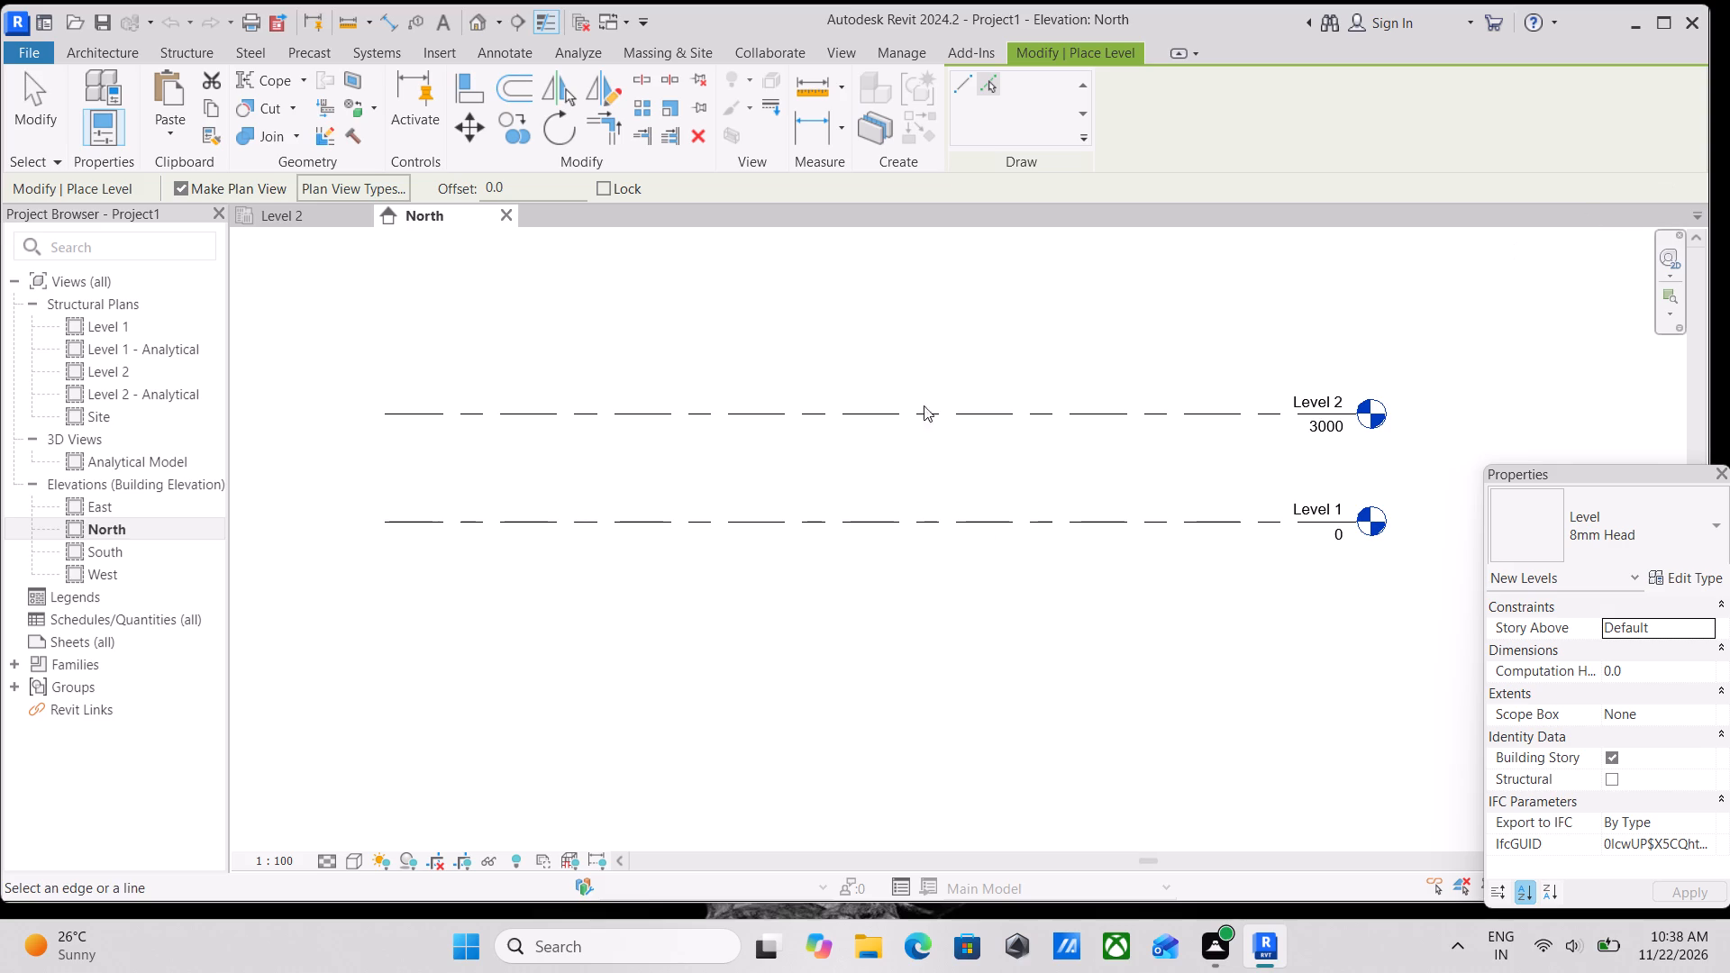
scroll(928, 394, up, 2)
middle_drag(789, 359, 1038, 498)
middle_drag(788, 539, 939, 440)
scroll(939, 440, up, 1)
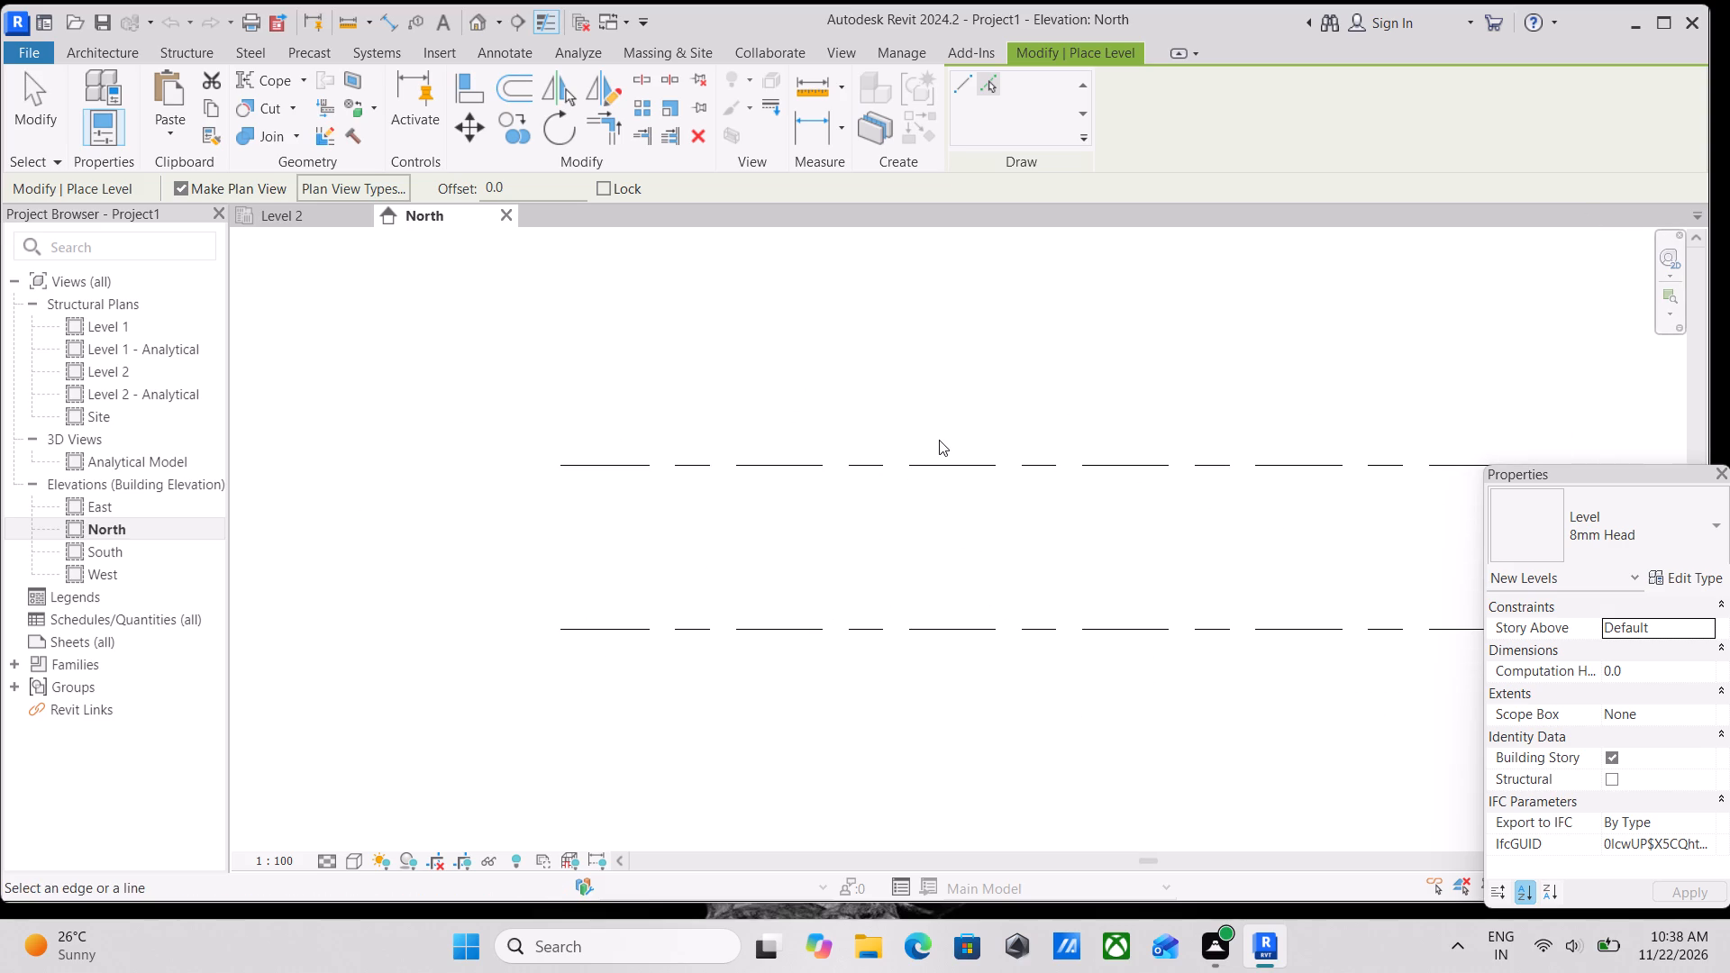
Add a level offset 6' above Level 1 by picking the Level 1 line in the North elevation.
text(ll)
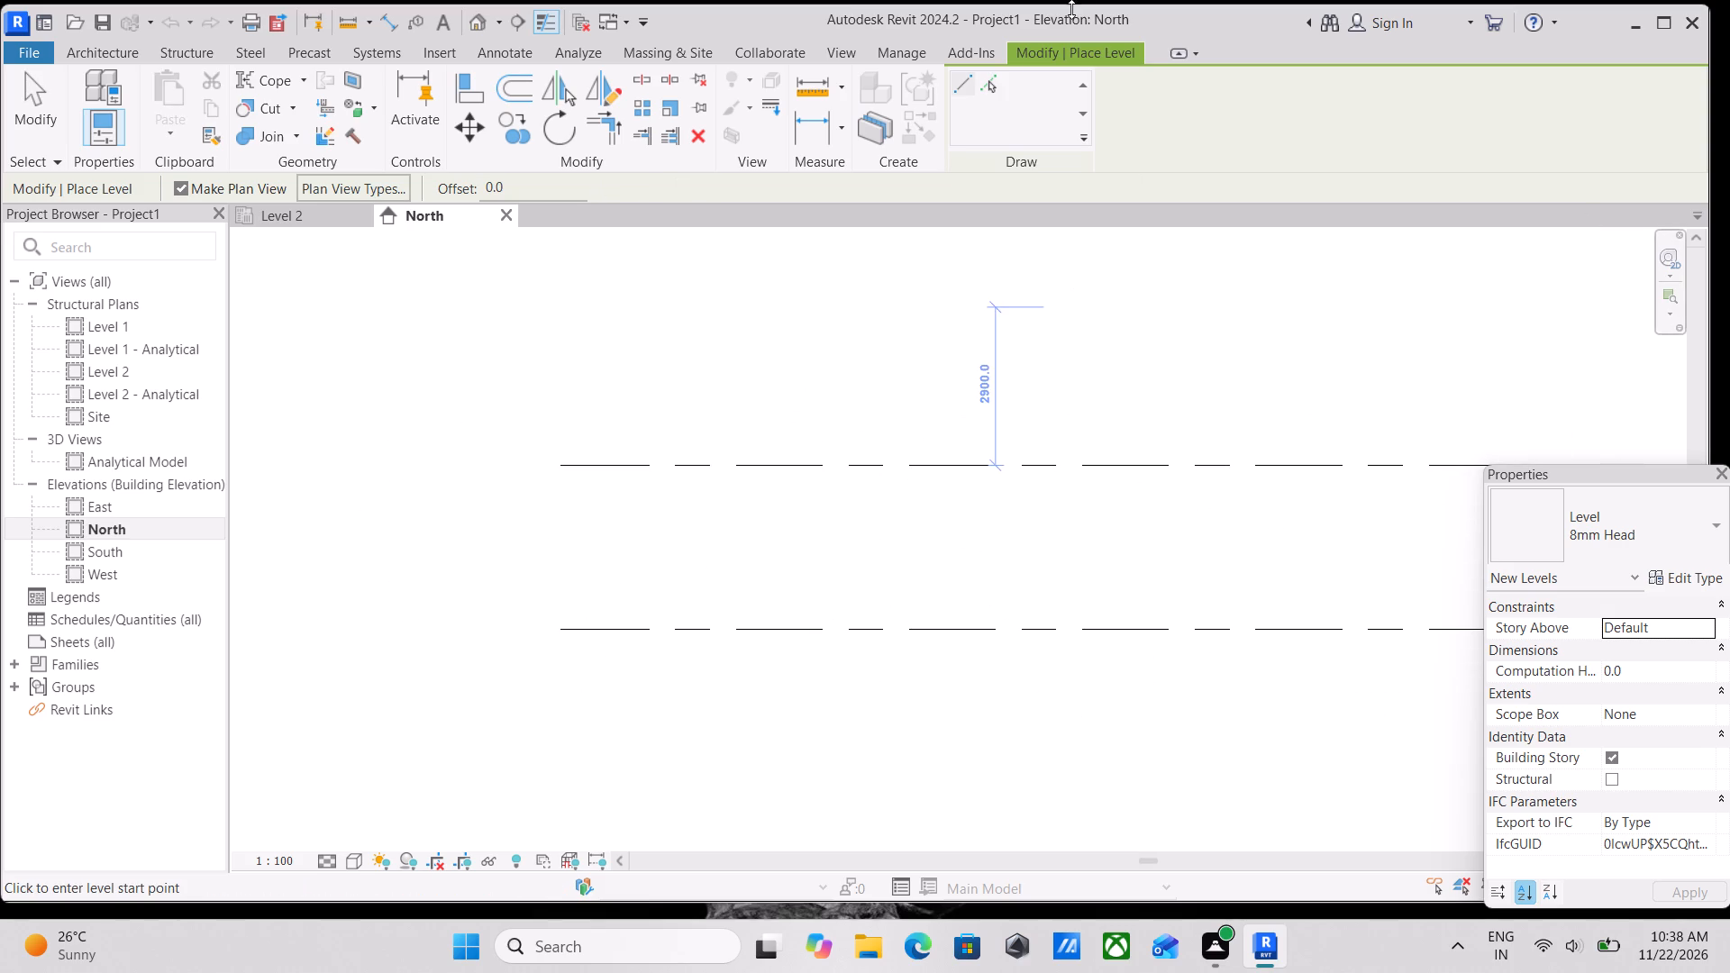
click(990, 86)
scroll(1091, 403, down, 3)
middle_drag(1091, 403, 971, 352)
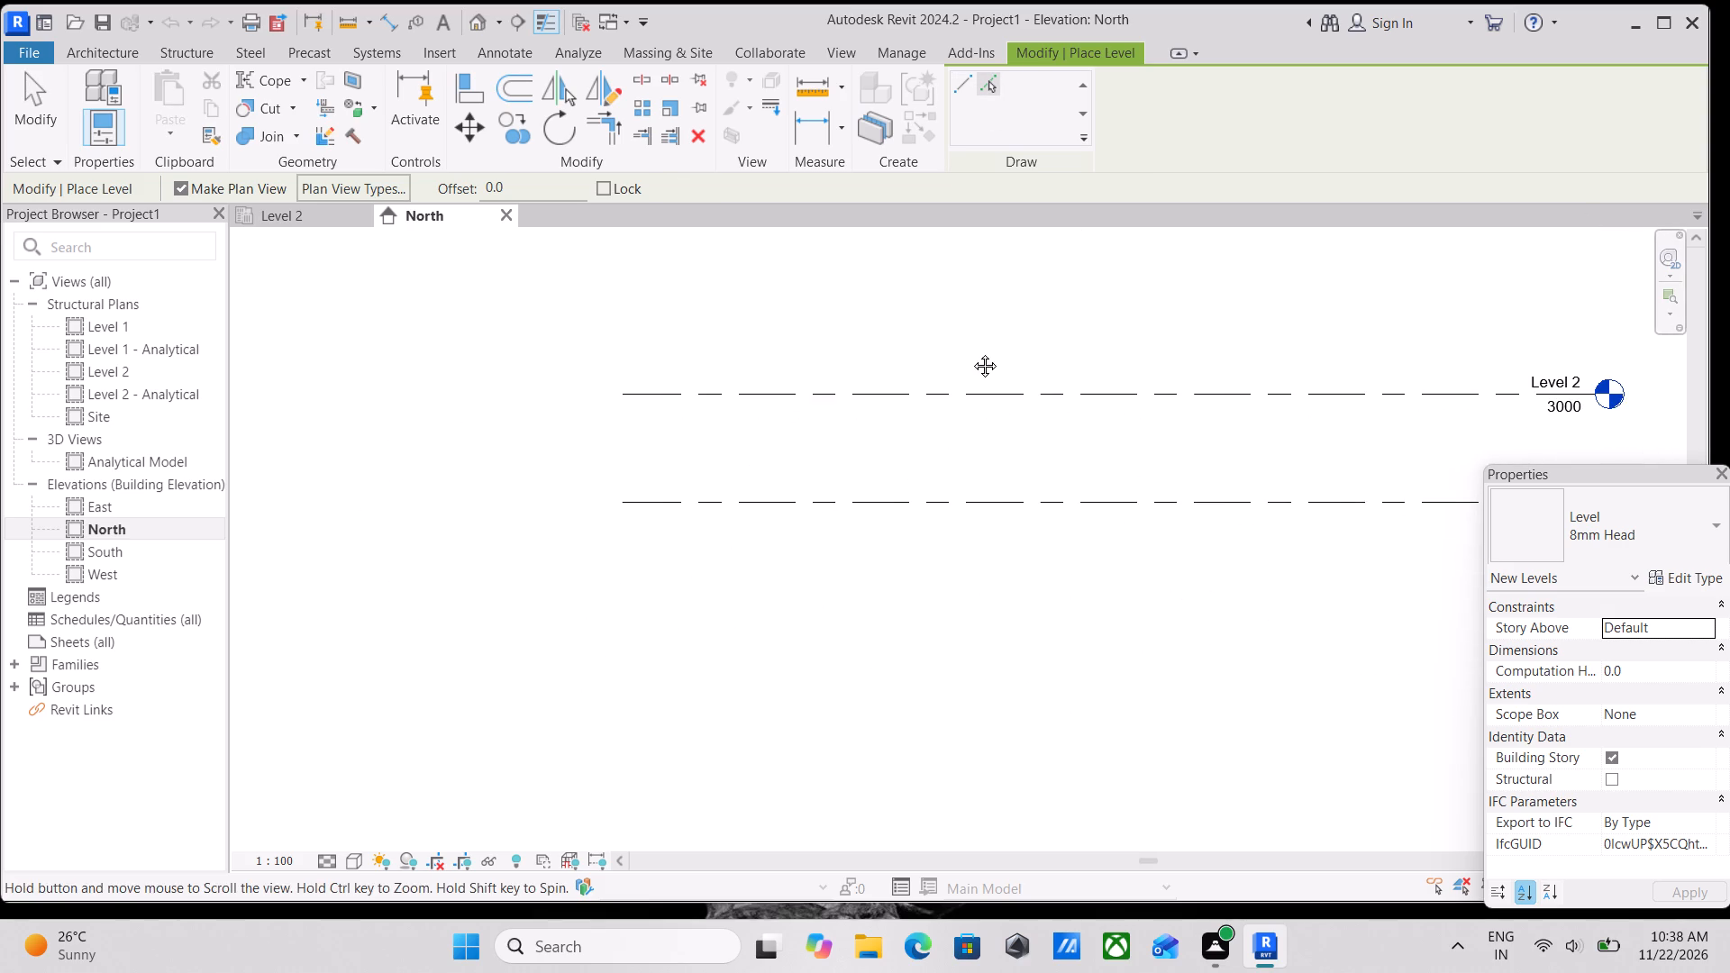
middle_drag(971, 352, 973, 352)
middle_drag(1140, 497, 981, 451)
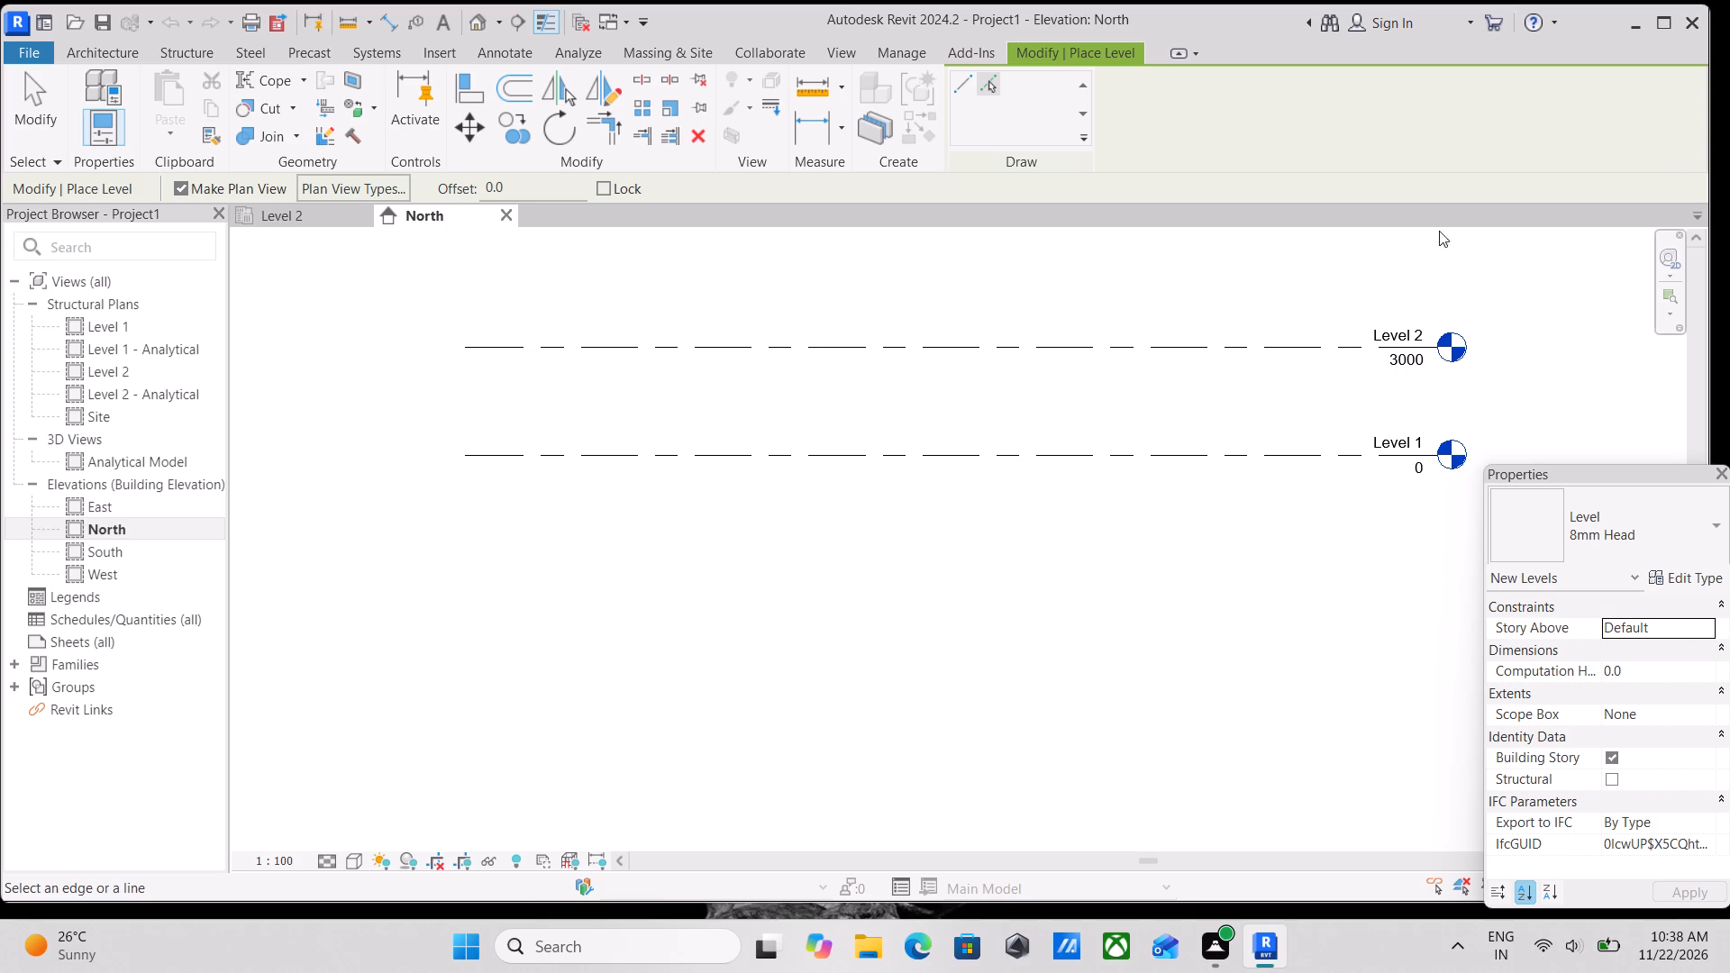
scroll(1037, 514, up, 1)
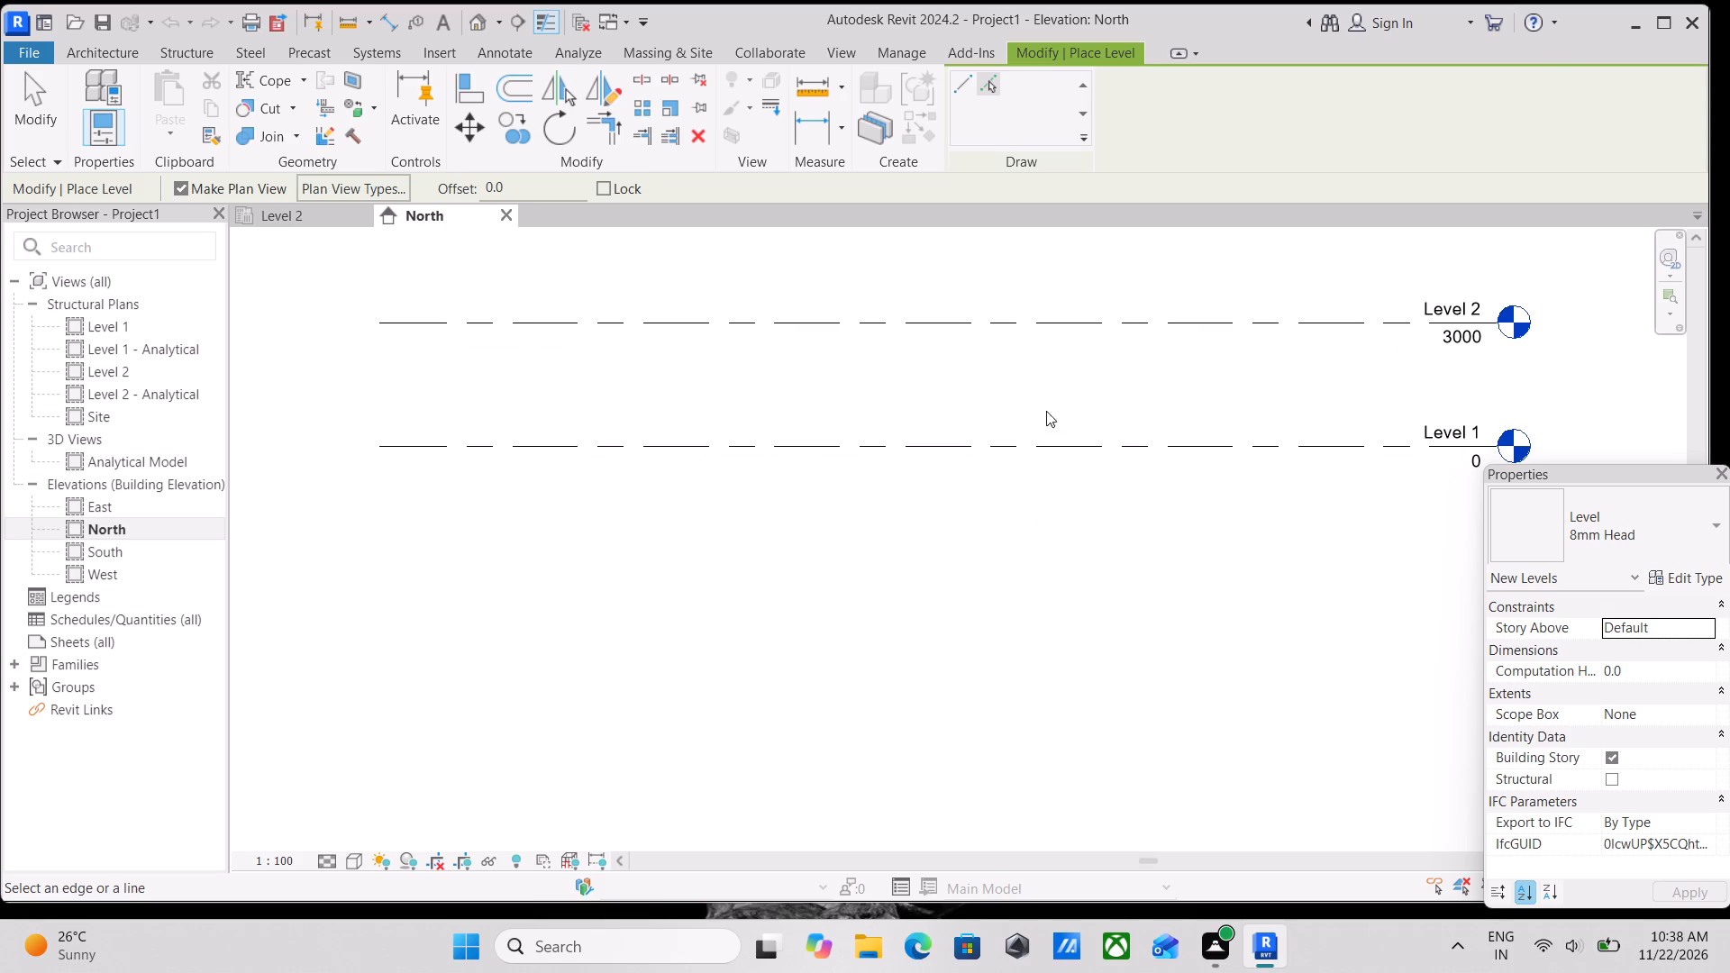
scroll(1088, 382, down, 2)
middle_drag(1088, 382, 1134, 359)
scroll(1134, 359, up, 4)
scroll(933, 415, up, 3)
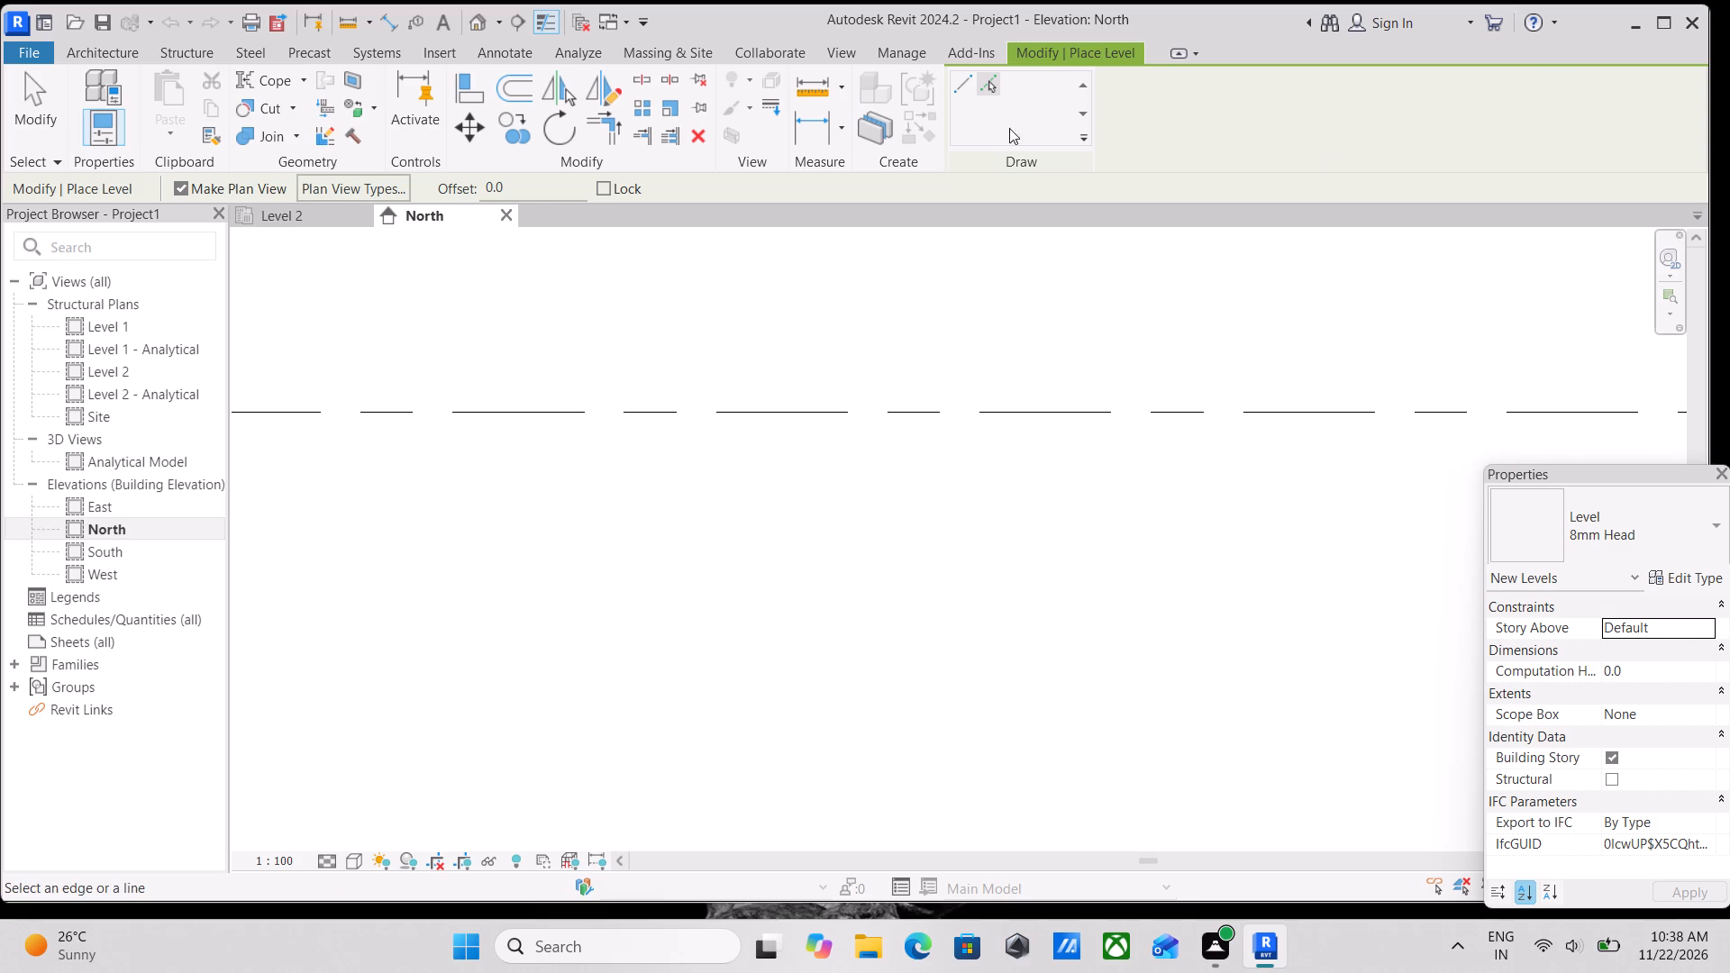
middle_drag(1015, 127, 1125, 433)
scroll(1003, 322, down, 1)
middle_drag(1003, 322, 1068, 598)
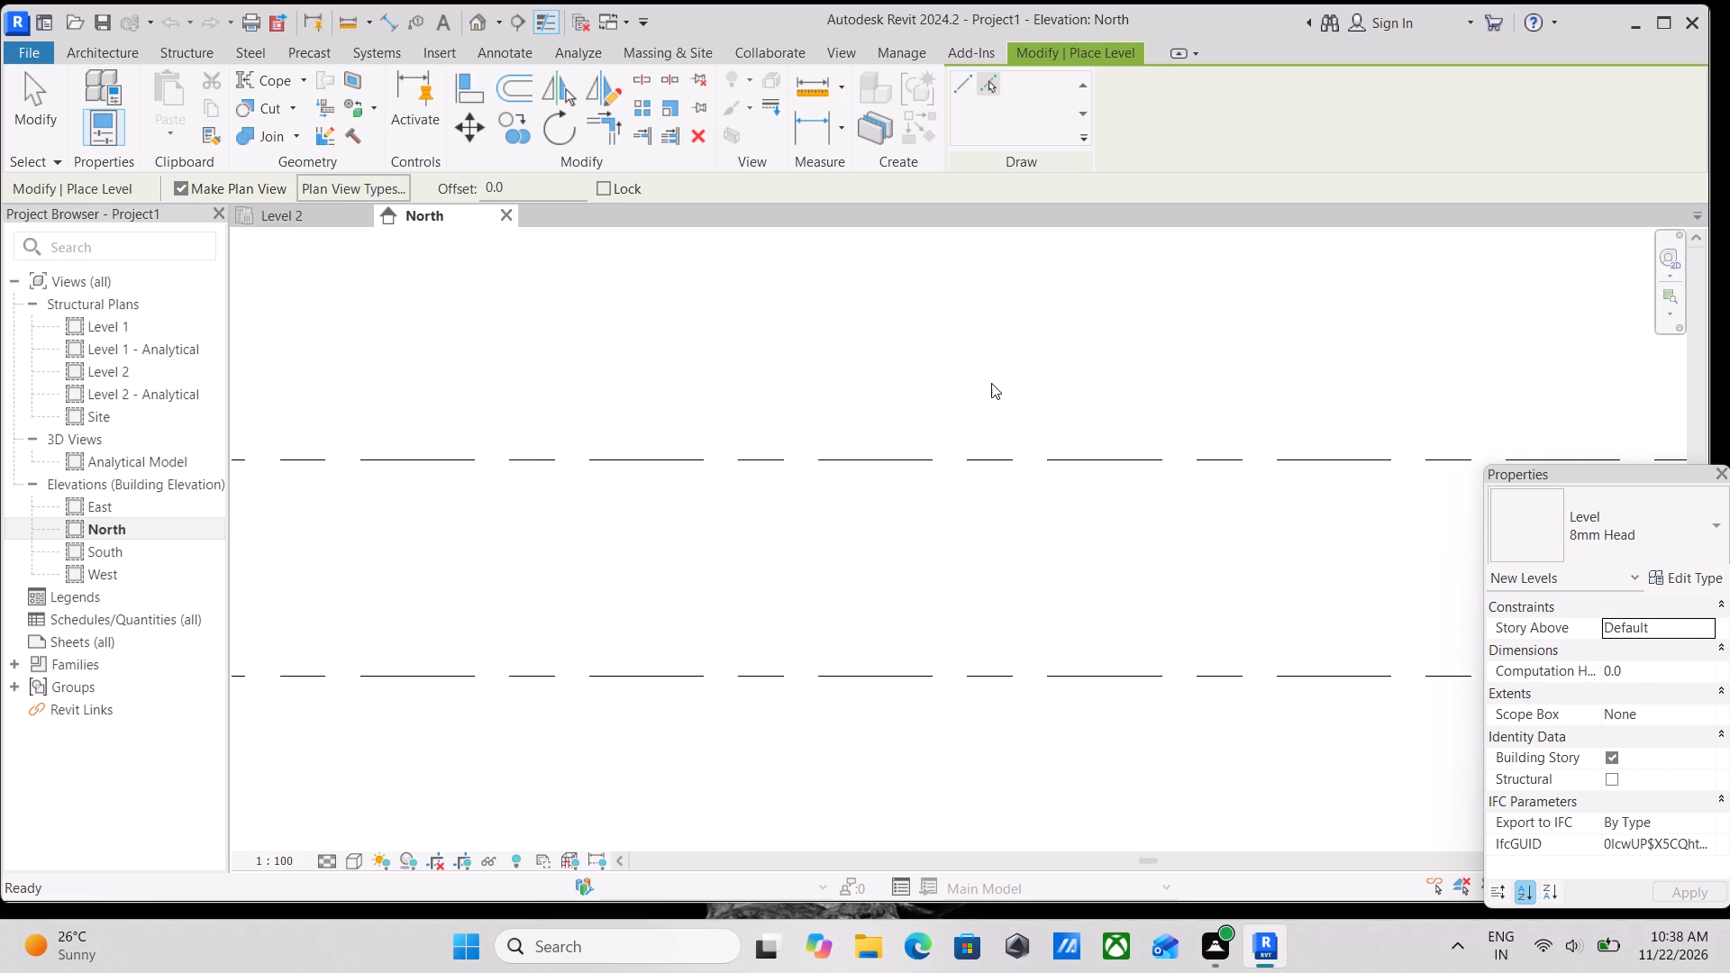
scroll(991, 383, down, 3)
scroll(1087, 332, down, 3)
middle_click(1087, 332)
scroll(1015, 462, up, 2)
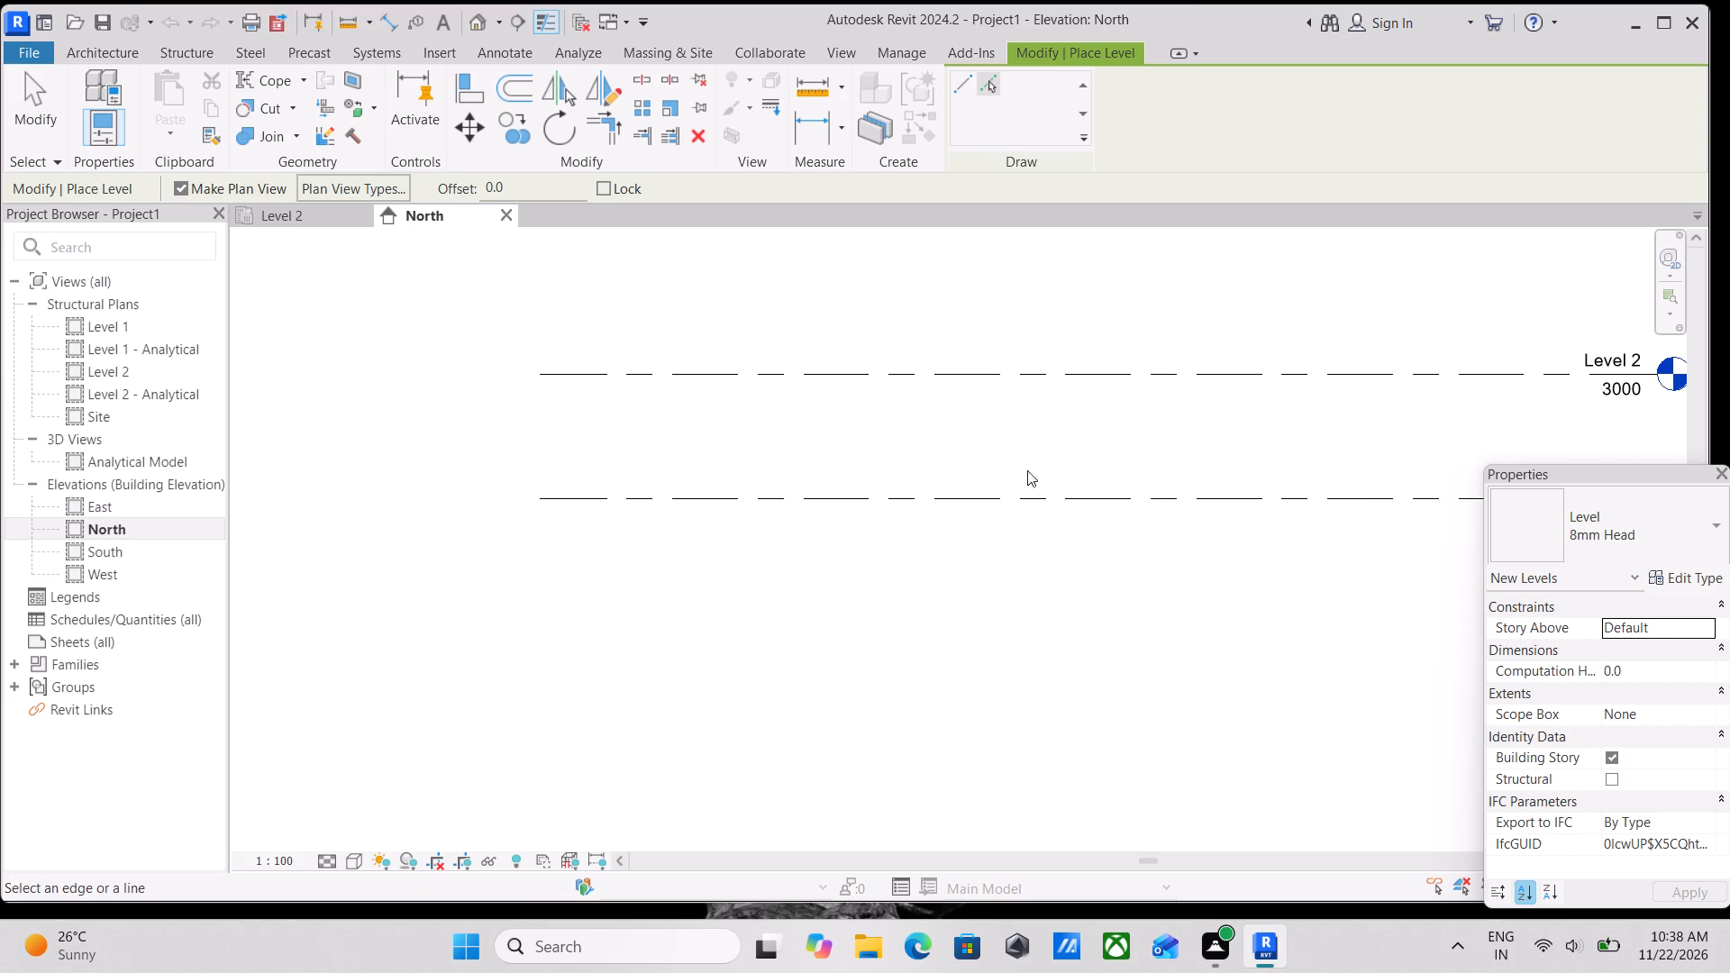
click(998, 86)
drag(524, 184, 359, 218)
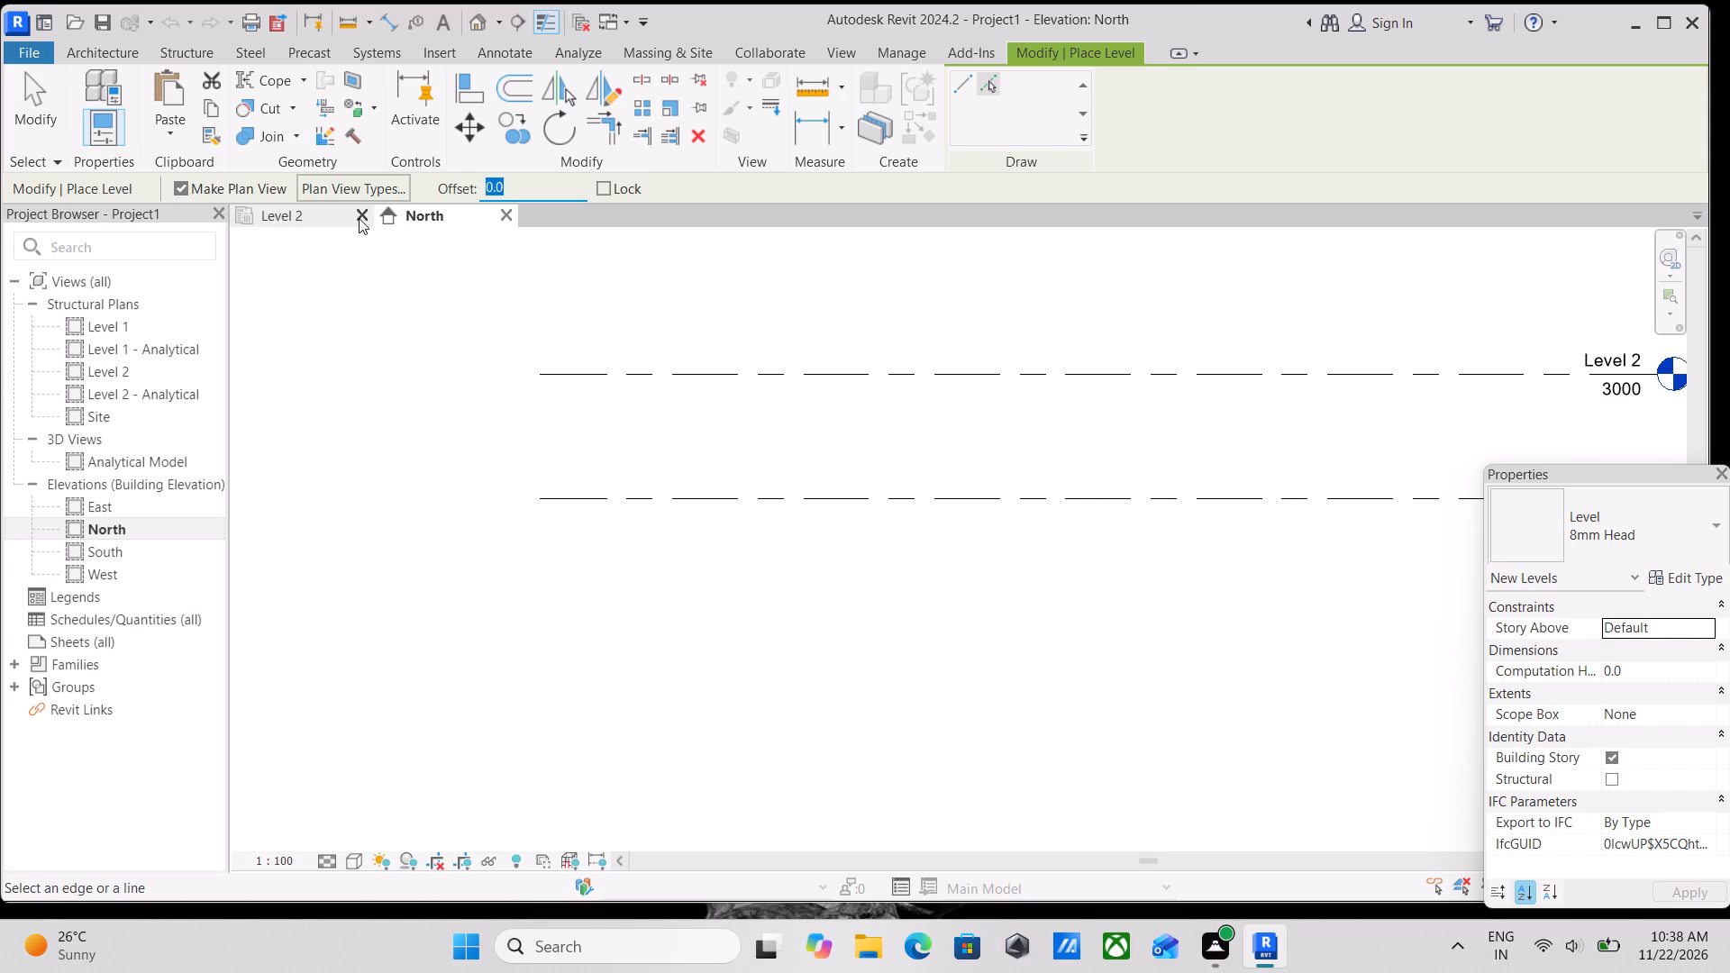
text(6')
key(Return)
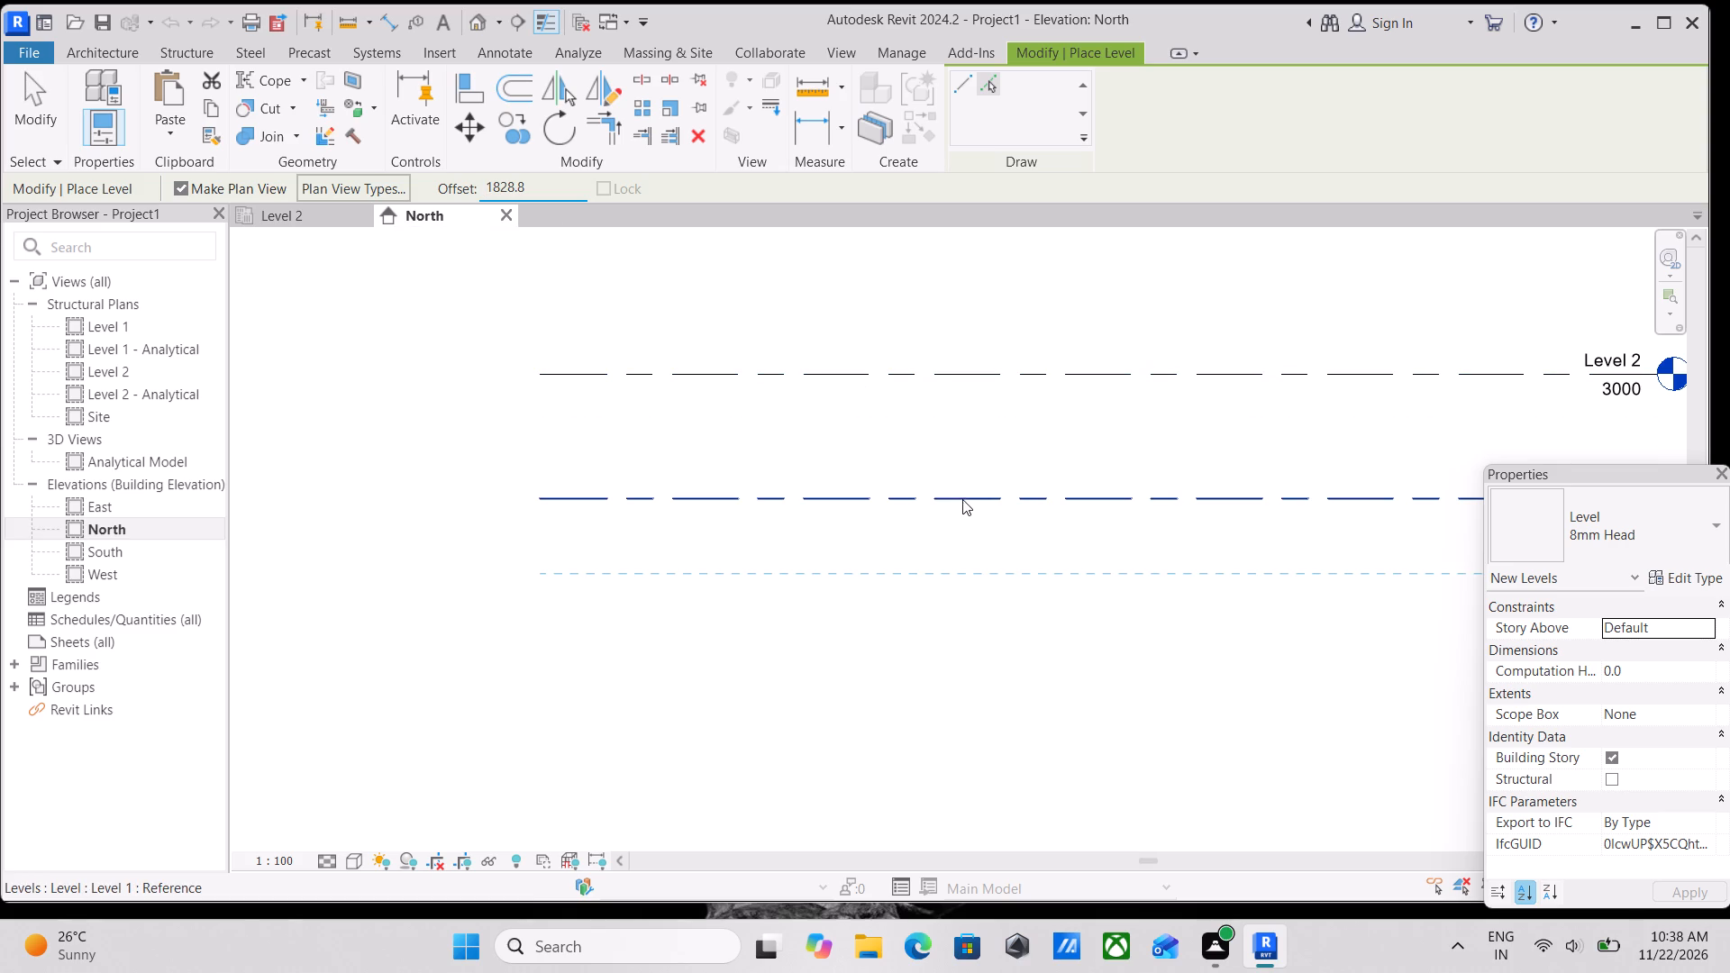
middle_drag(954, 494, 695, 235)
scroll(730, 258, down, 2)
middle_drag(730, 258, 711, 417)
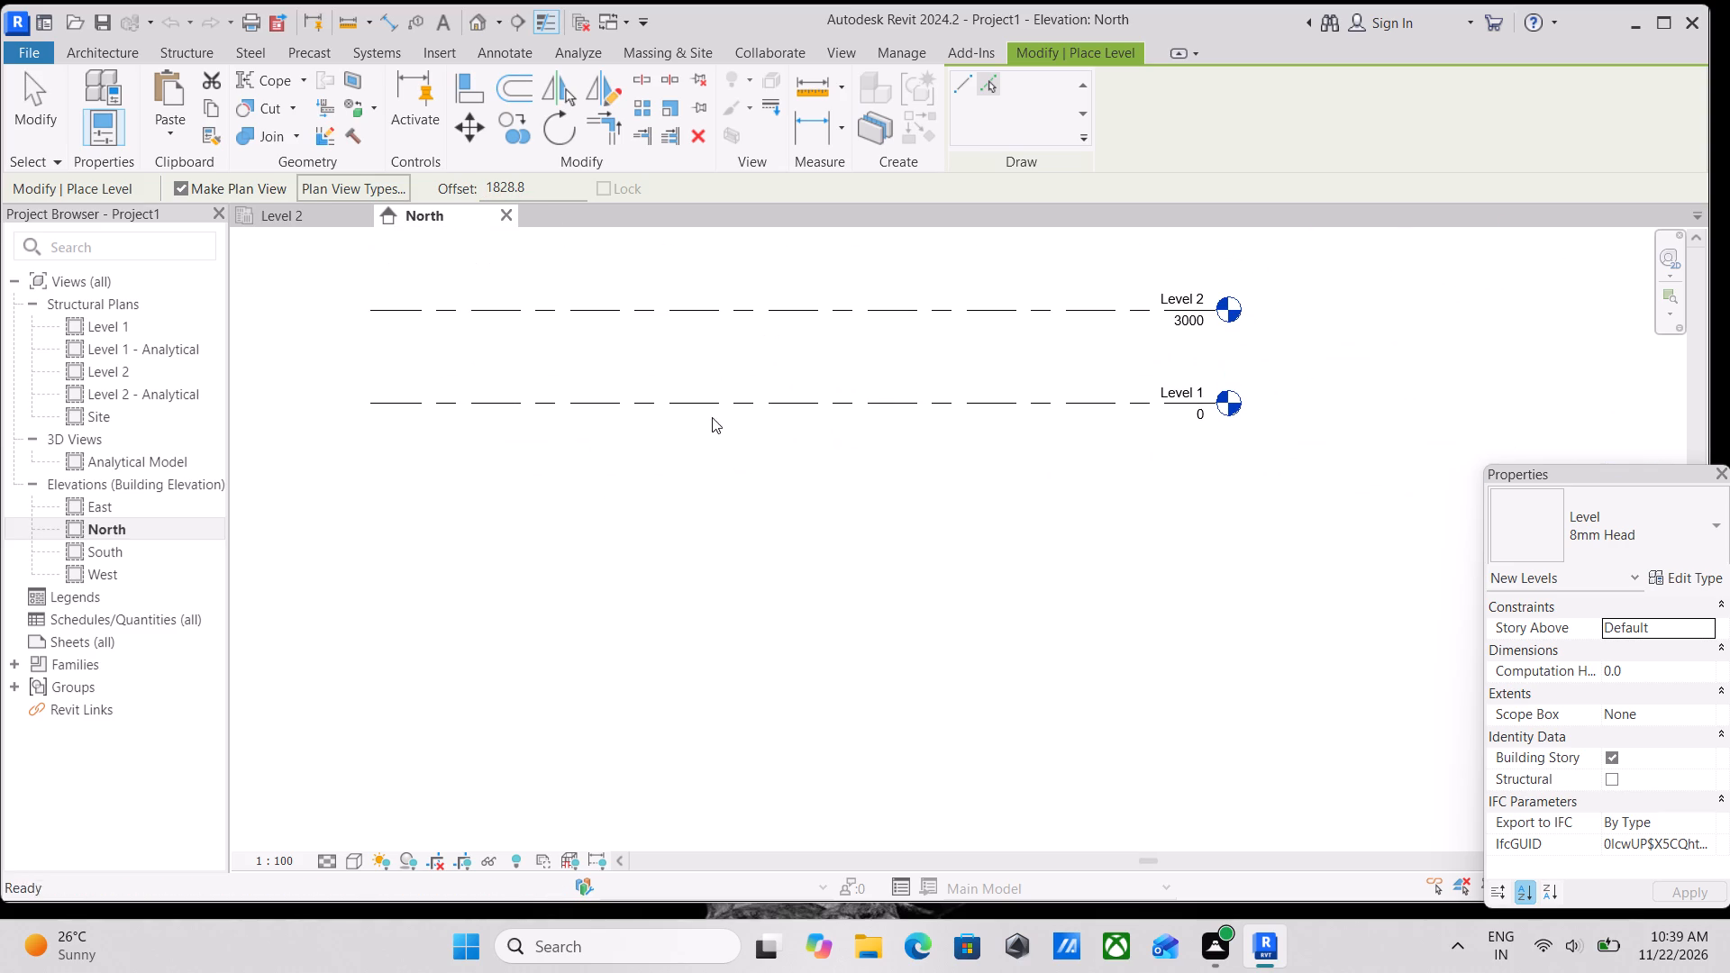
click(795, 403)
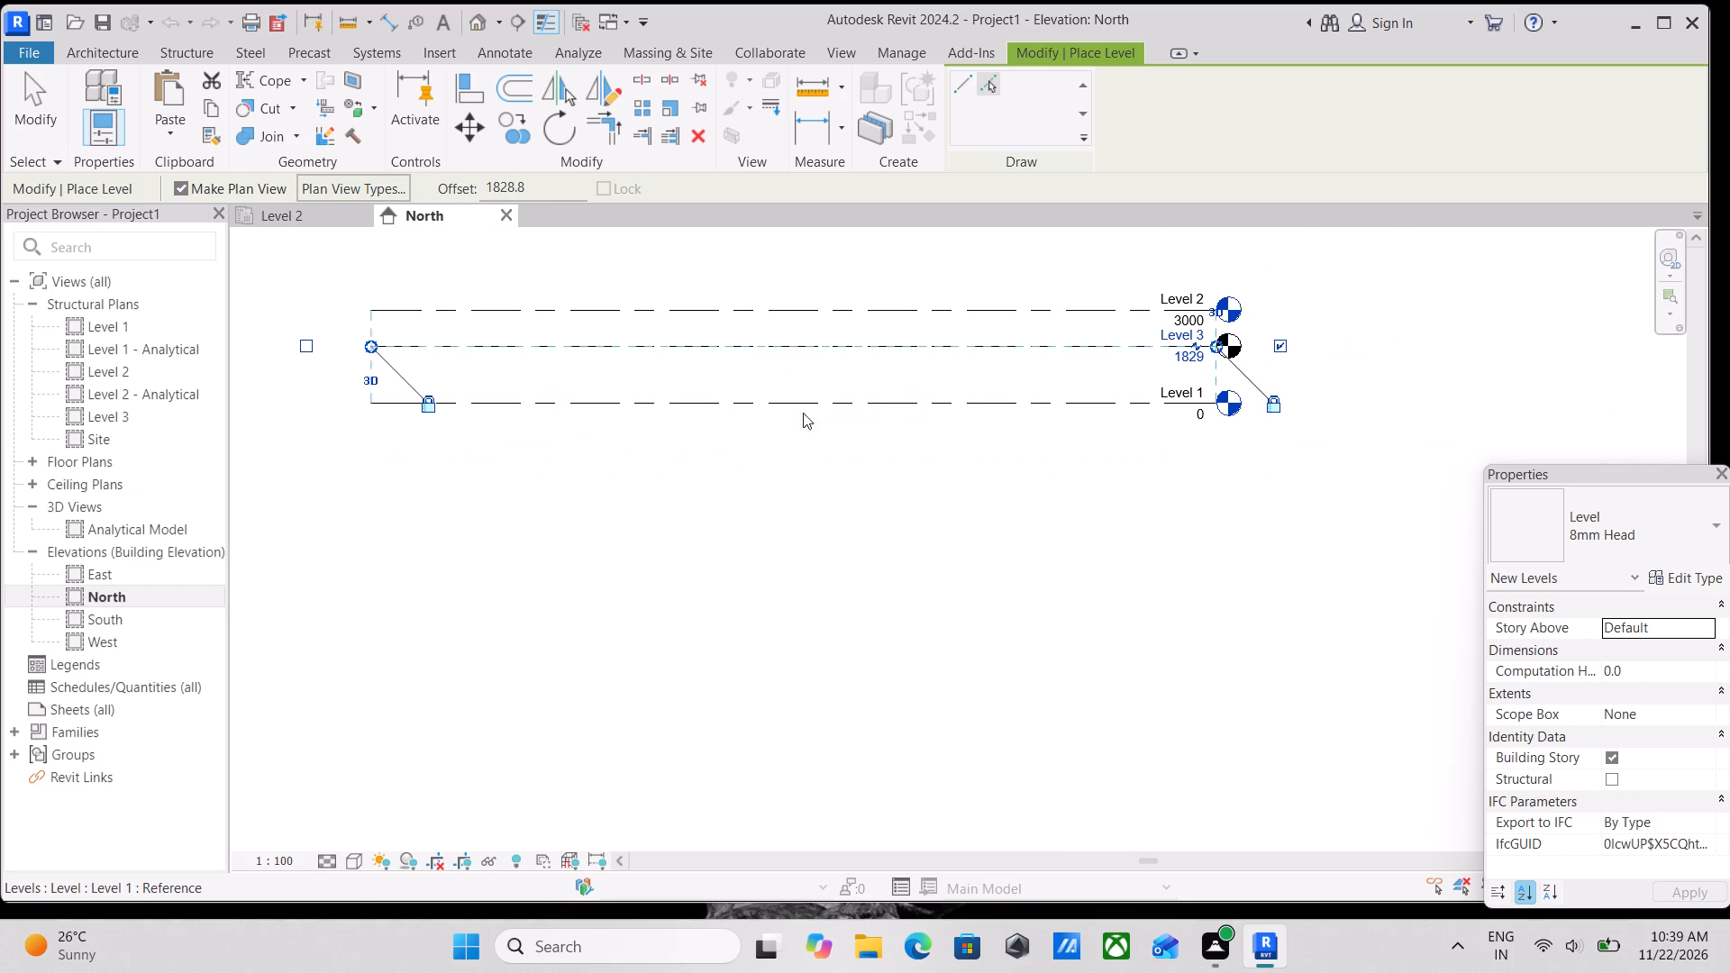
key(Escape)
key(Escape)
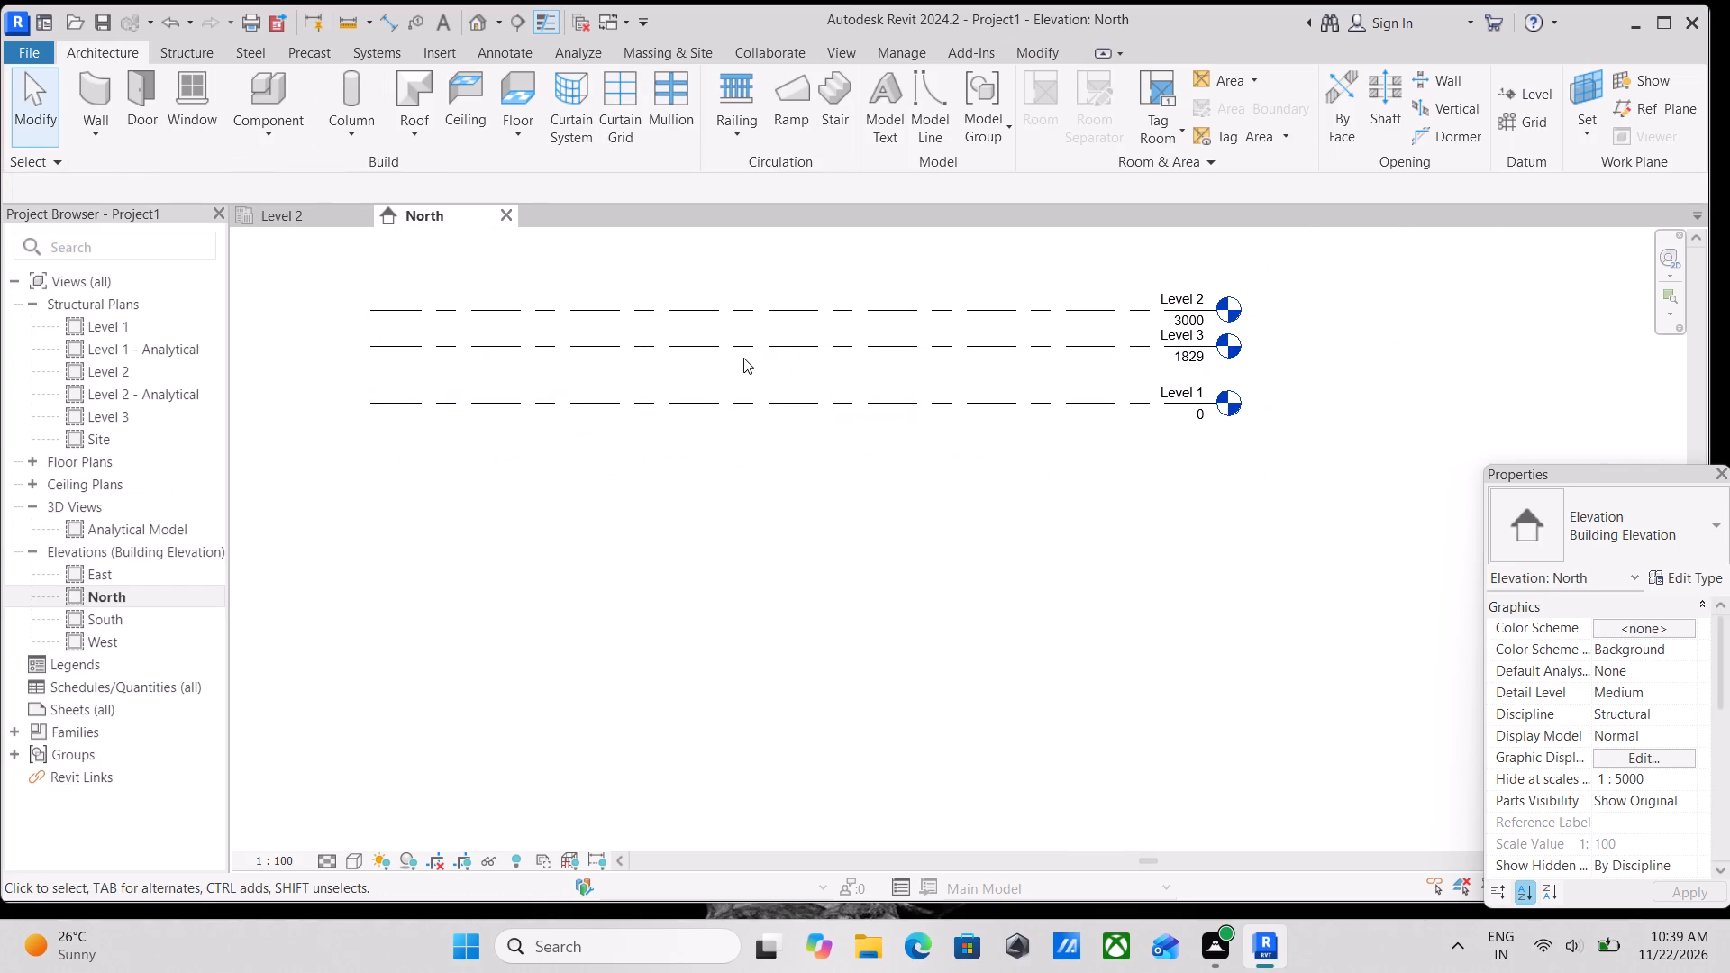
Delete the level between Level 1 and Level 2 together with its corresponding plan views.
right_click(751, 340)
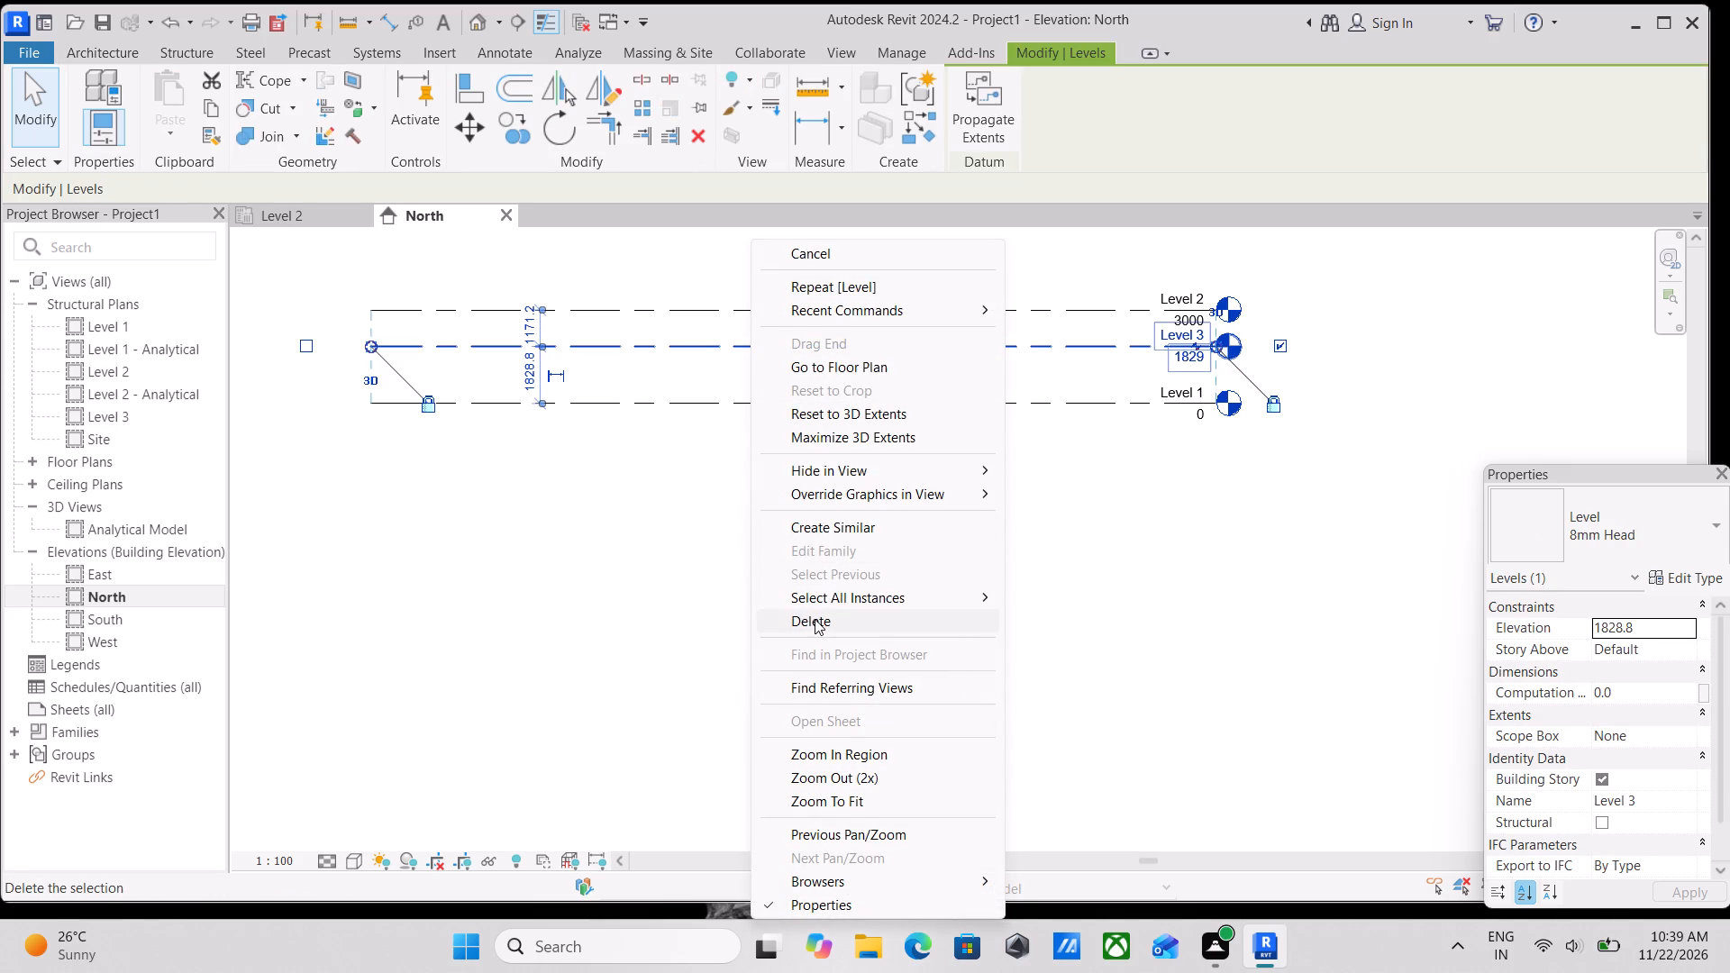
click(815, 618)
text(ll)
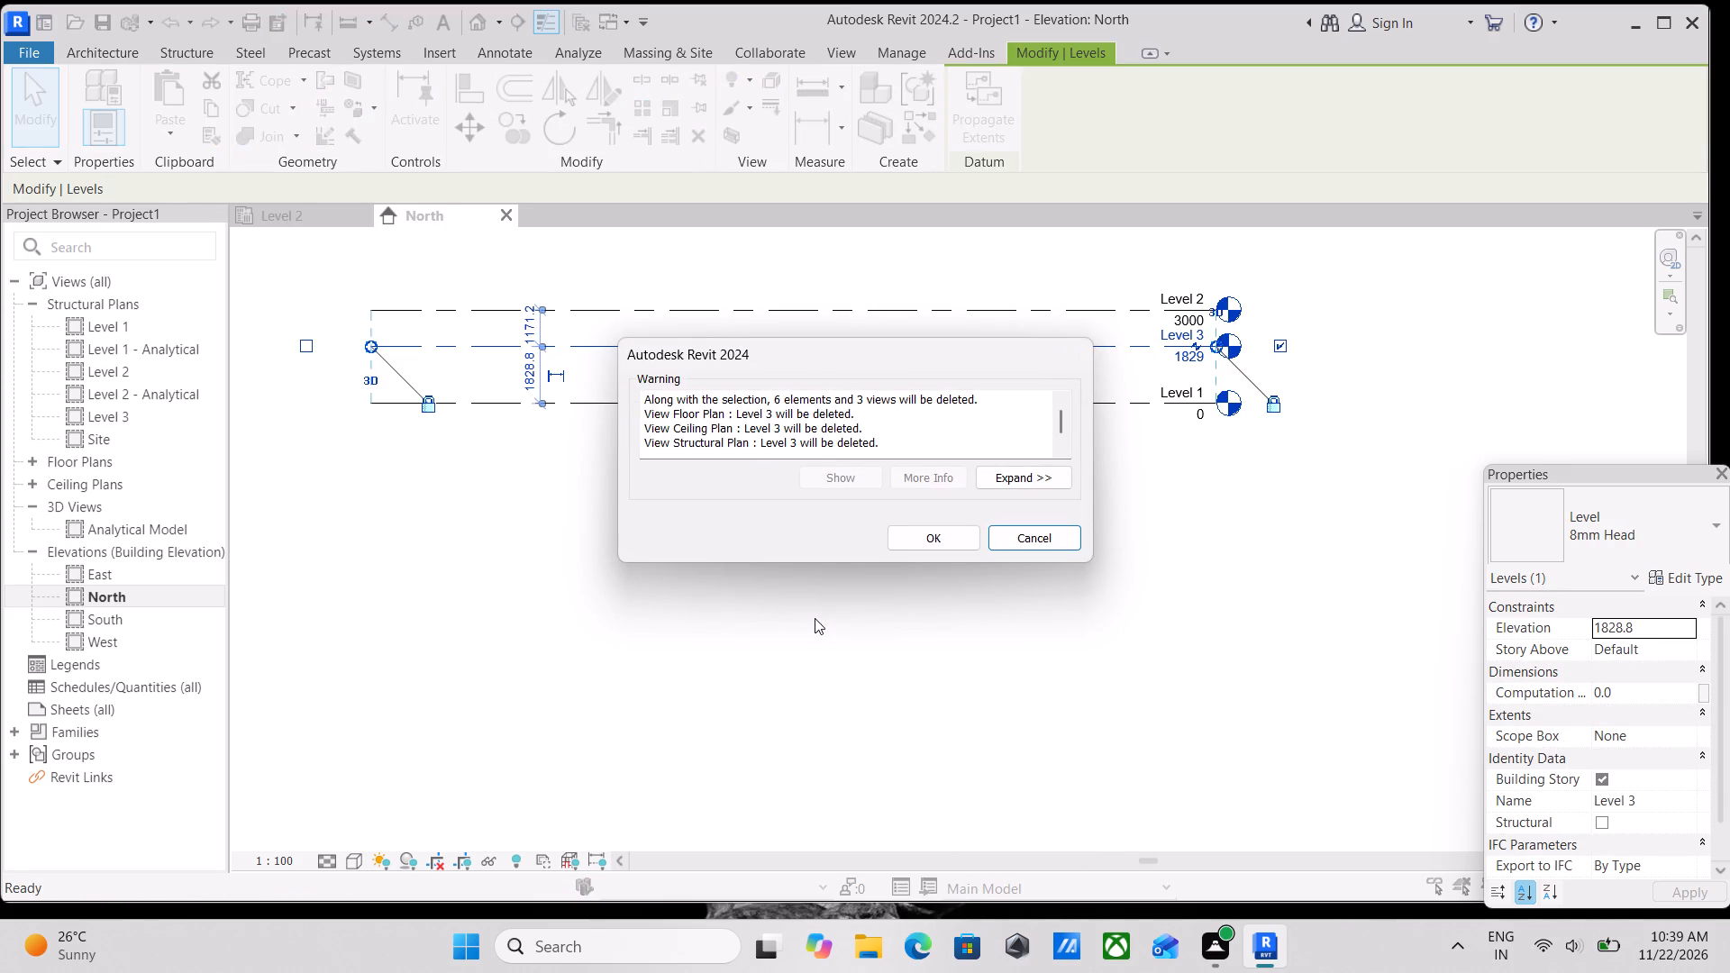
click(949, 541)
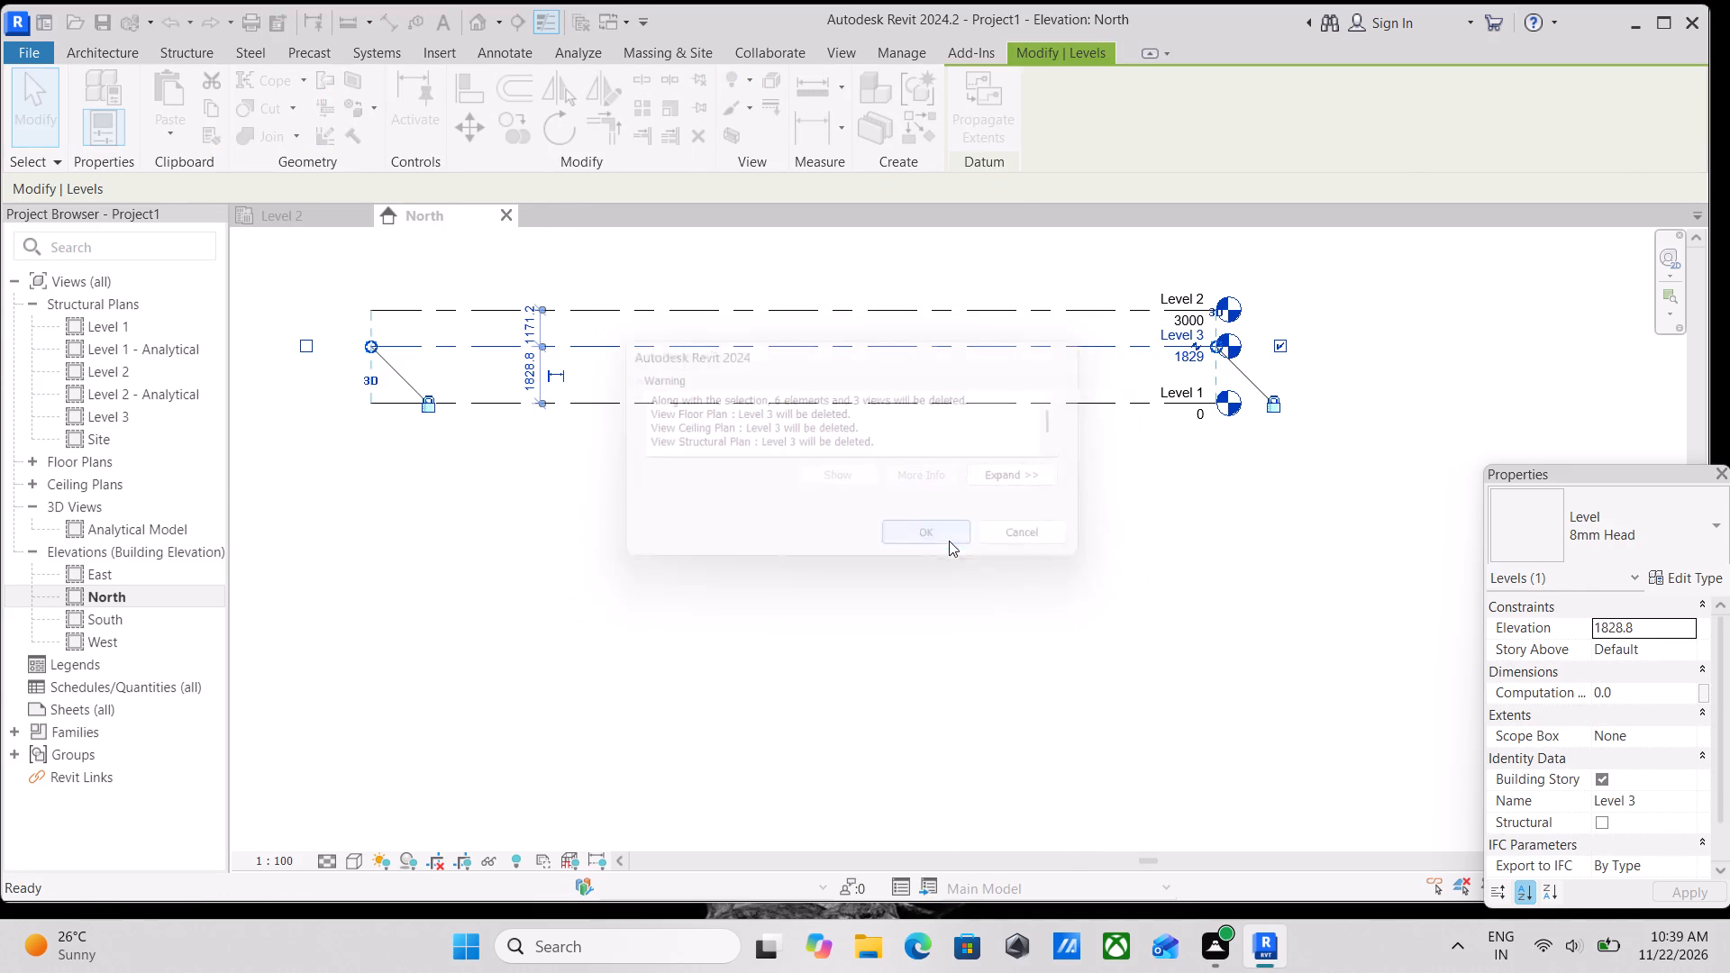
Add a level offset 6' below Level 1 by picking the Level 1 line in the North elevation.
scroll(770, 358, up, 1)
middle_drag(770, 358, 903, 450)
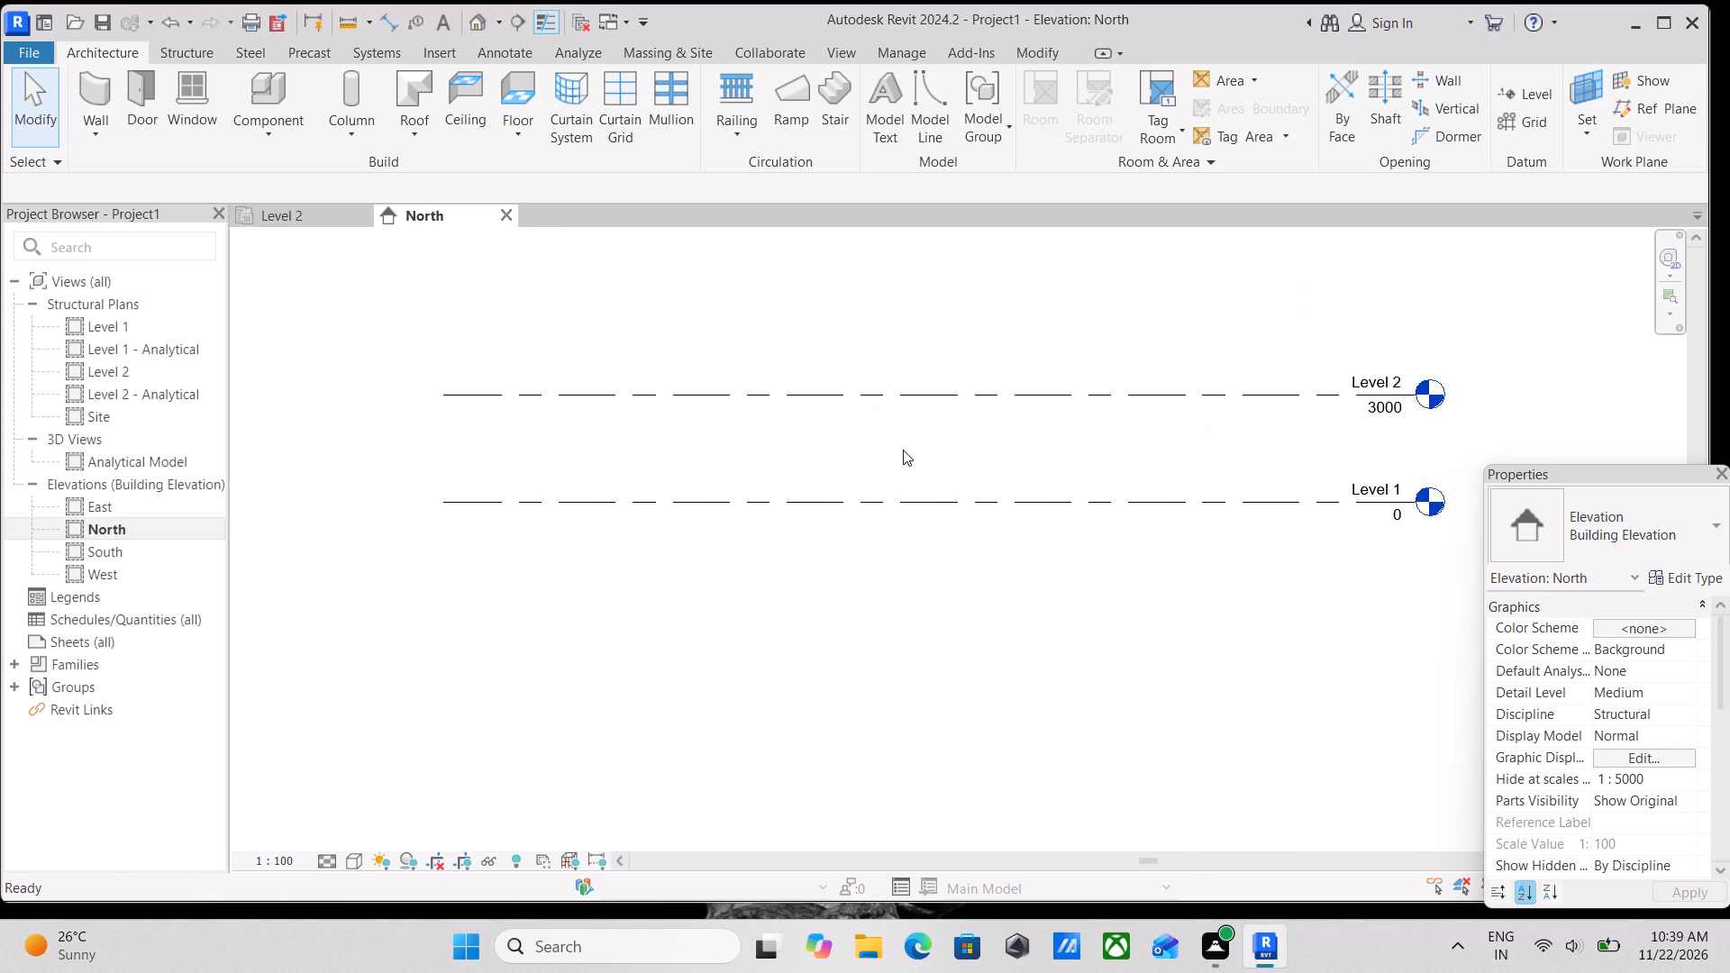
key(Escape)
text(ll)
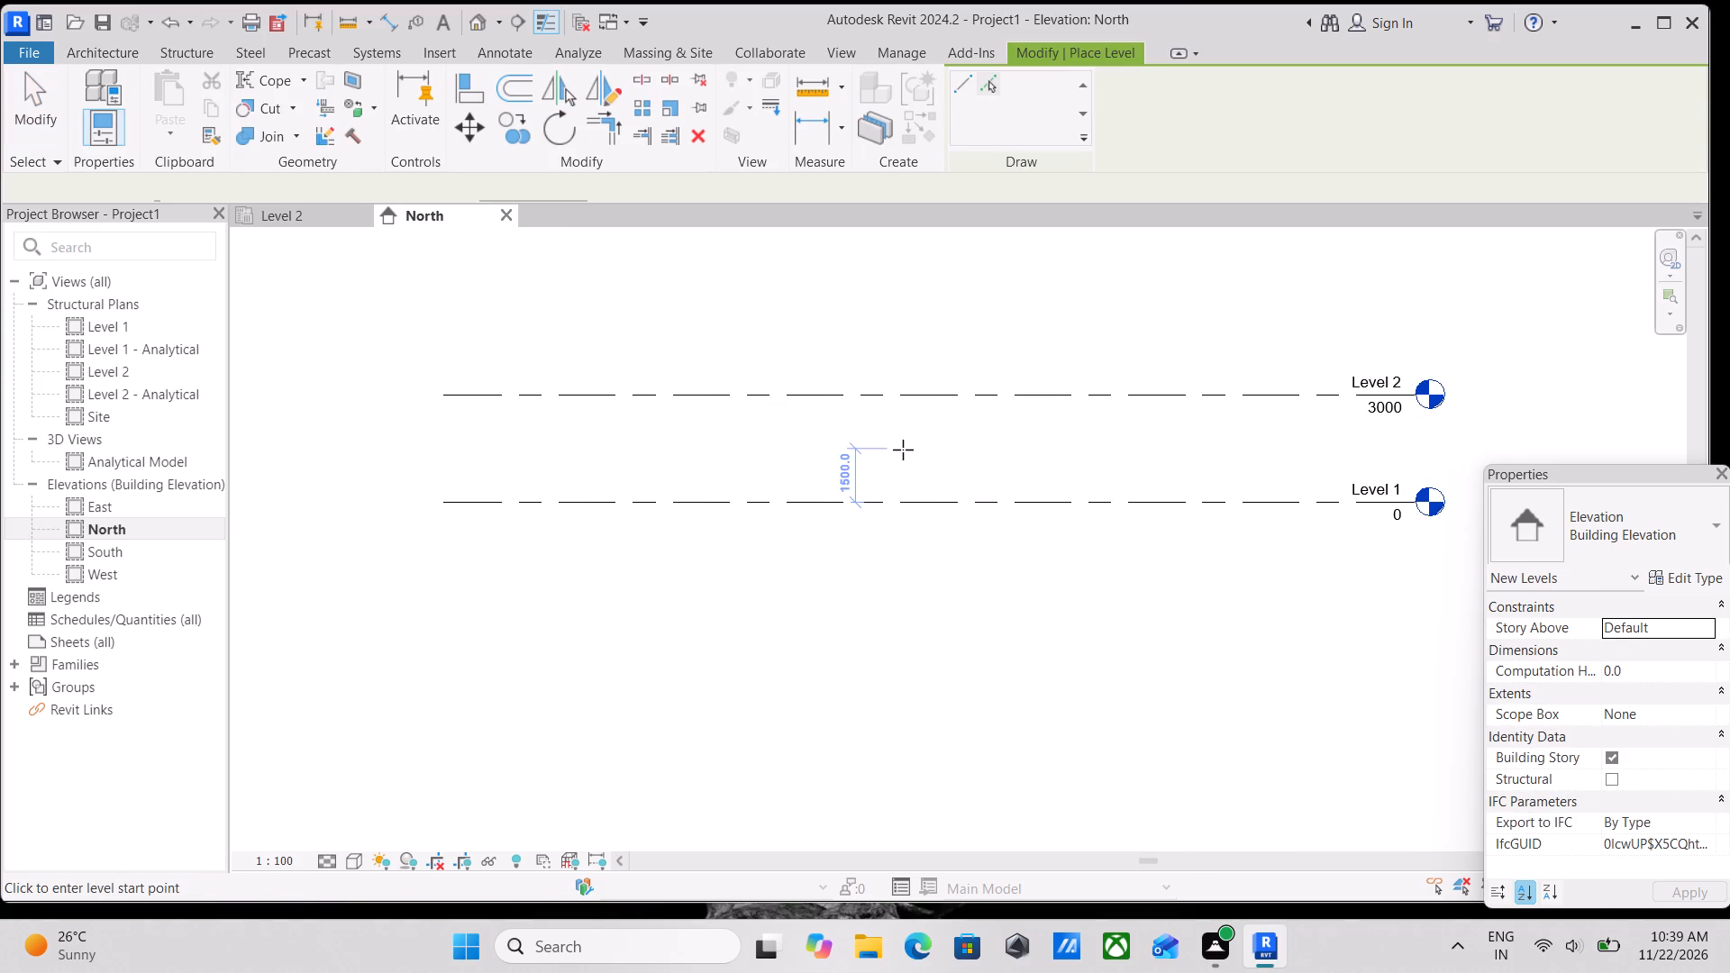
click(998, 79)
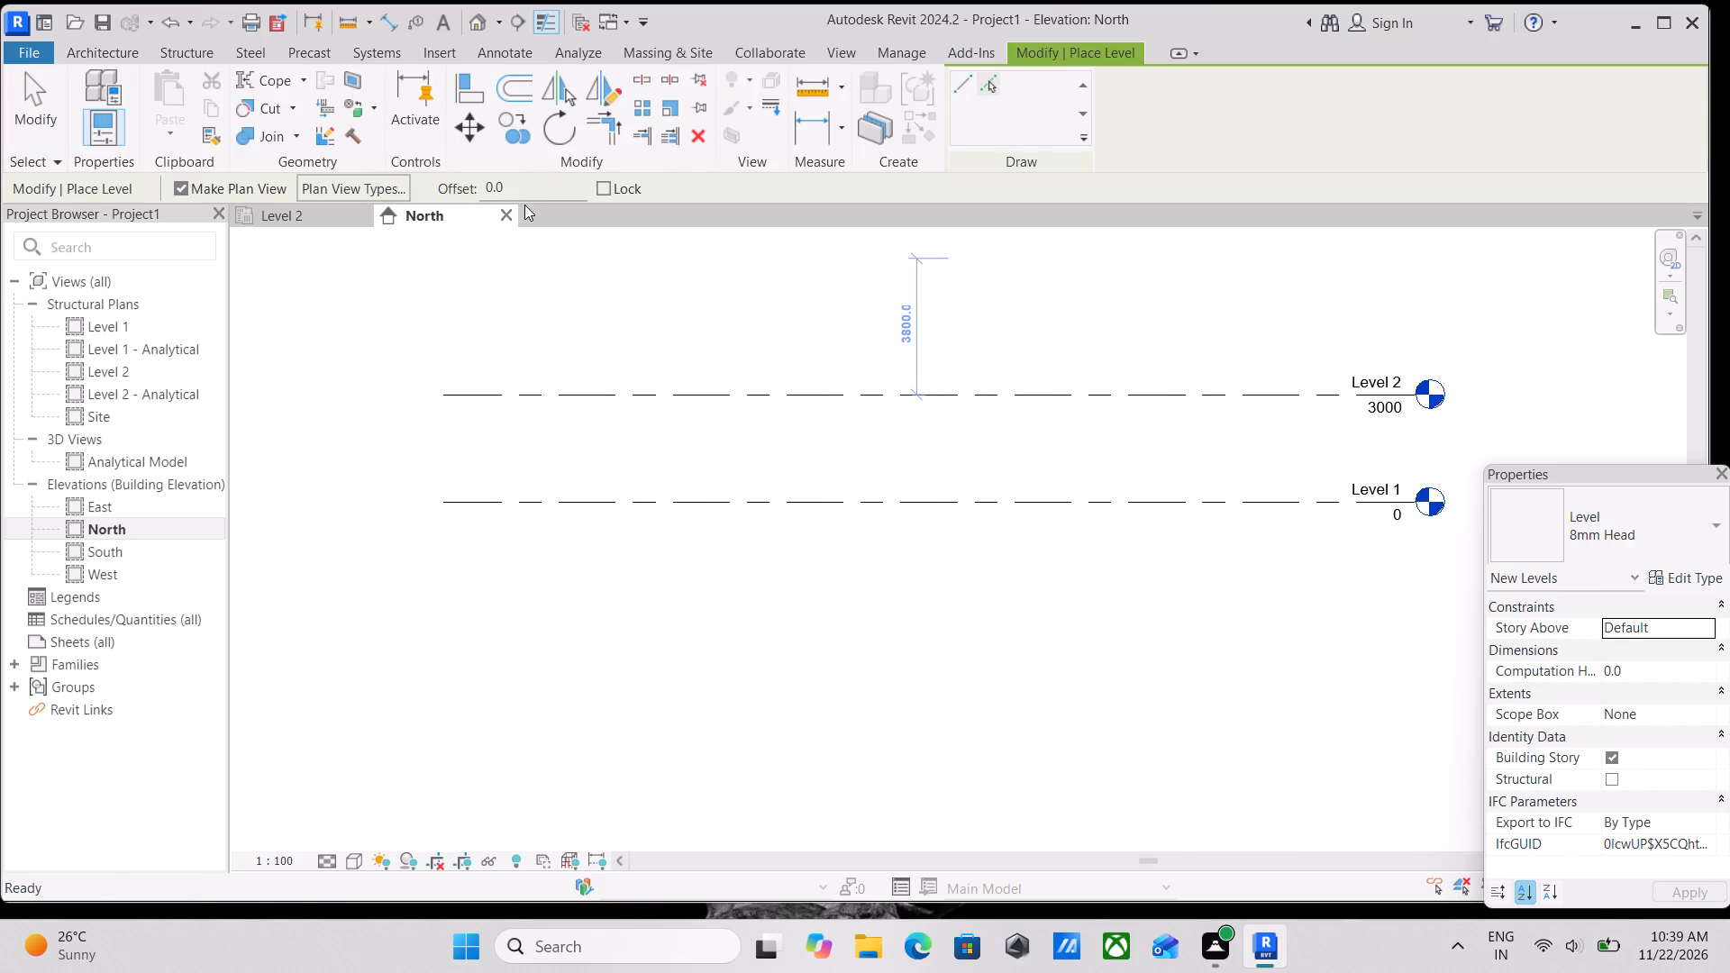
drag(518, 186, 448, 178)
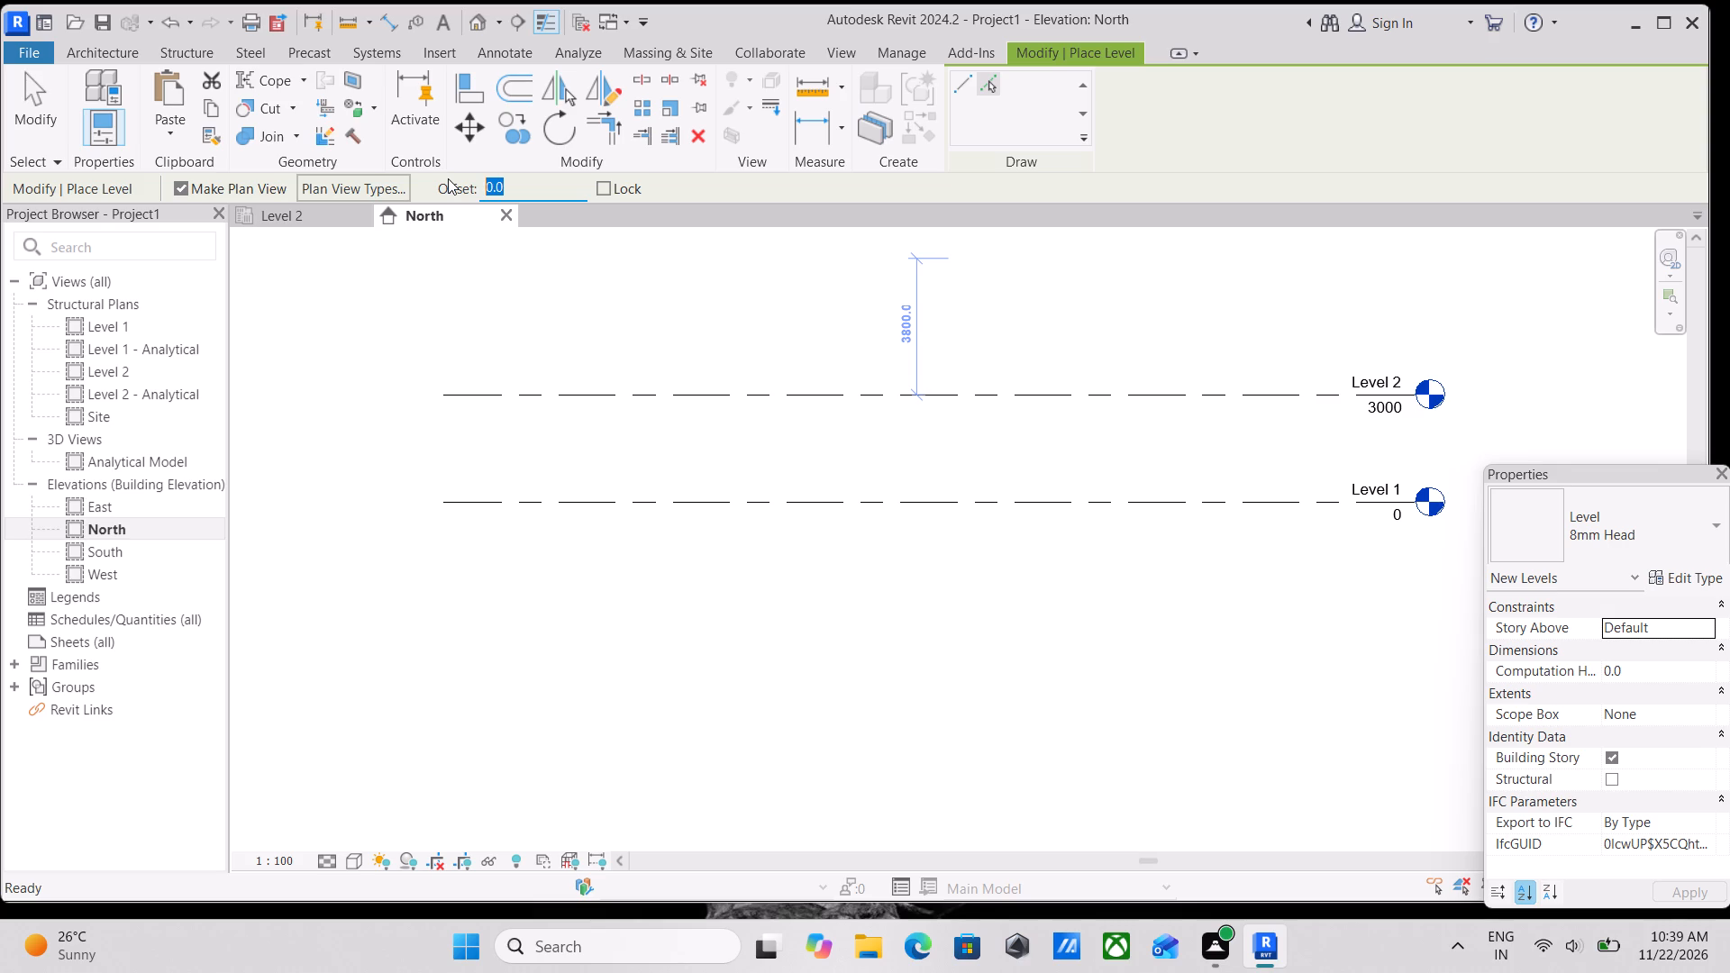
text(6')
key(Return)
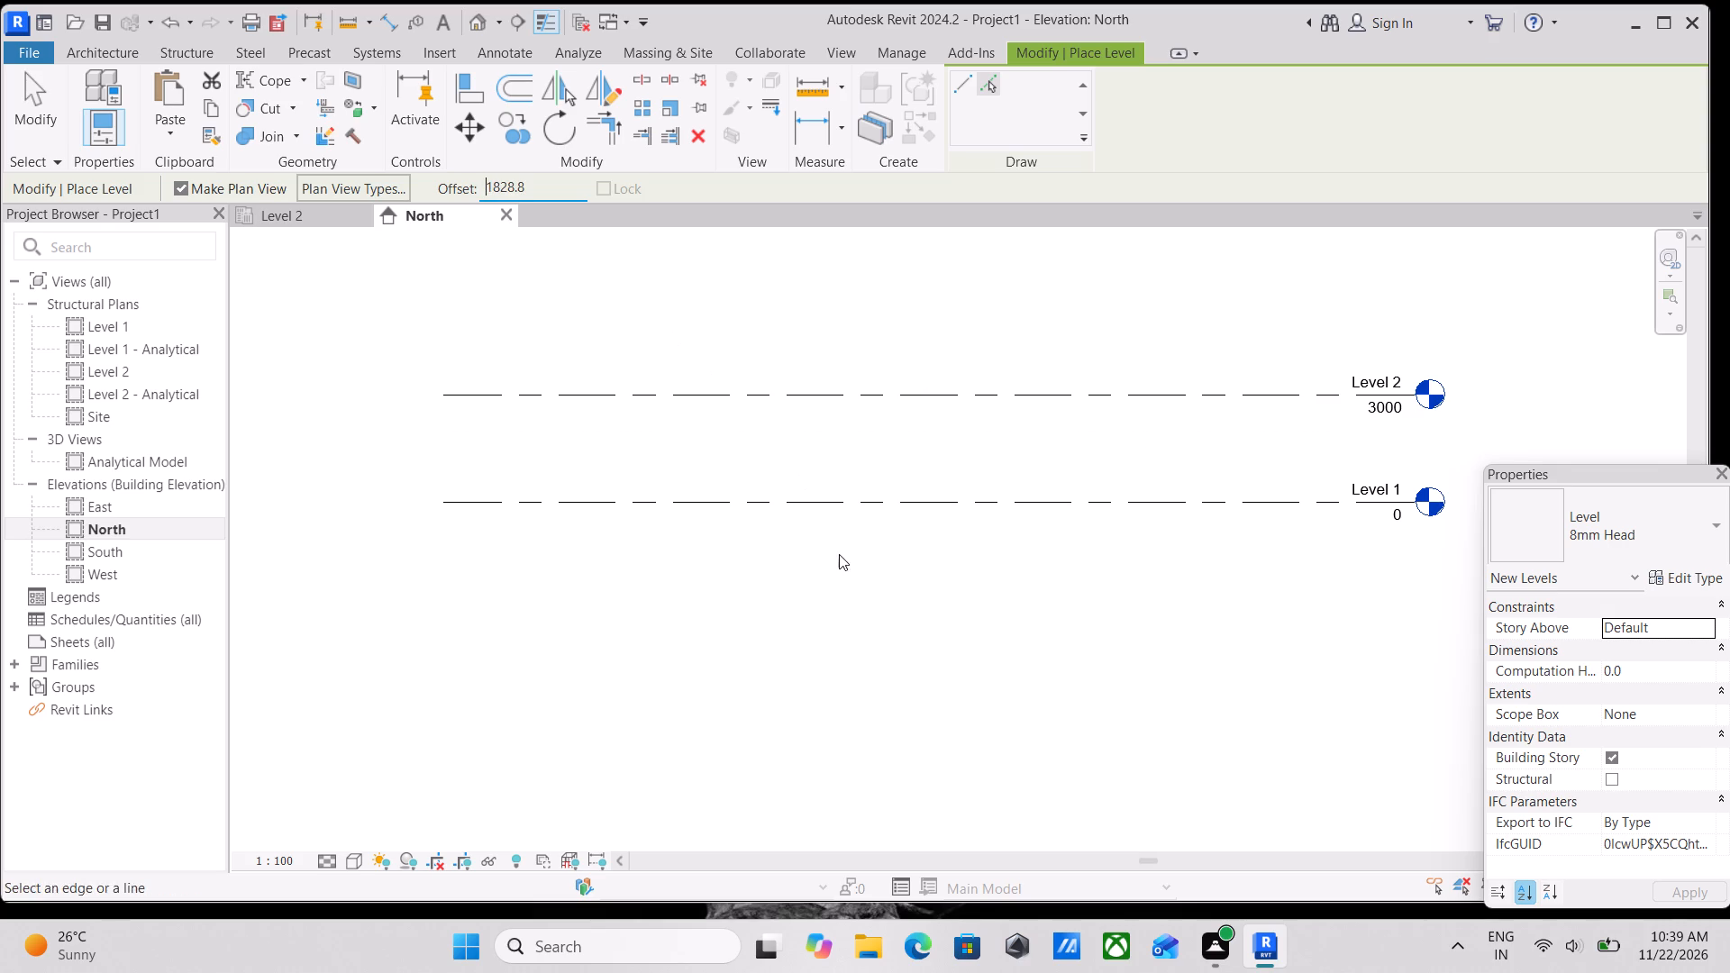
click(836, 505)
middle_drag(1033, 540, 854, 521)
scroll(859, 523, up, 1)
key(Escape)
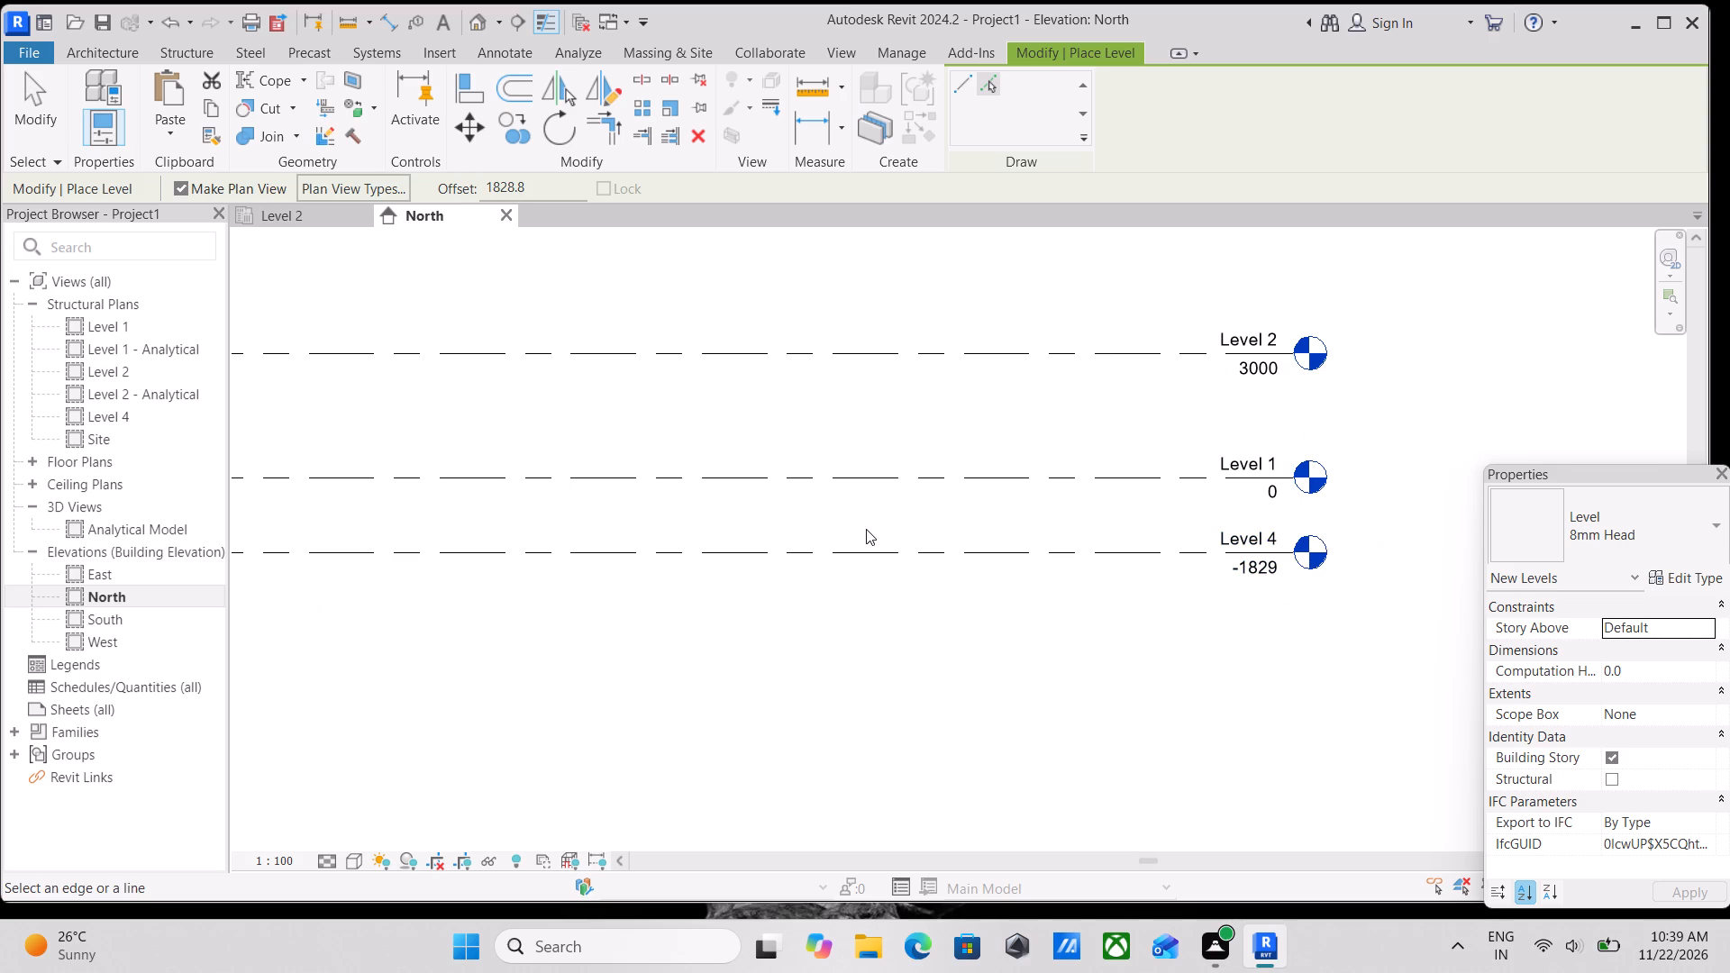
key(Escape)
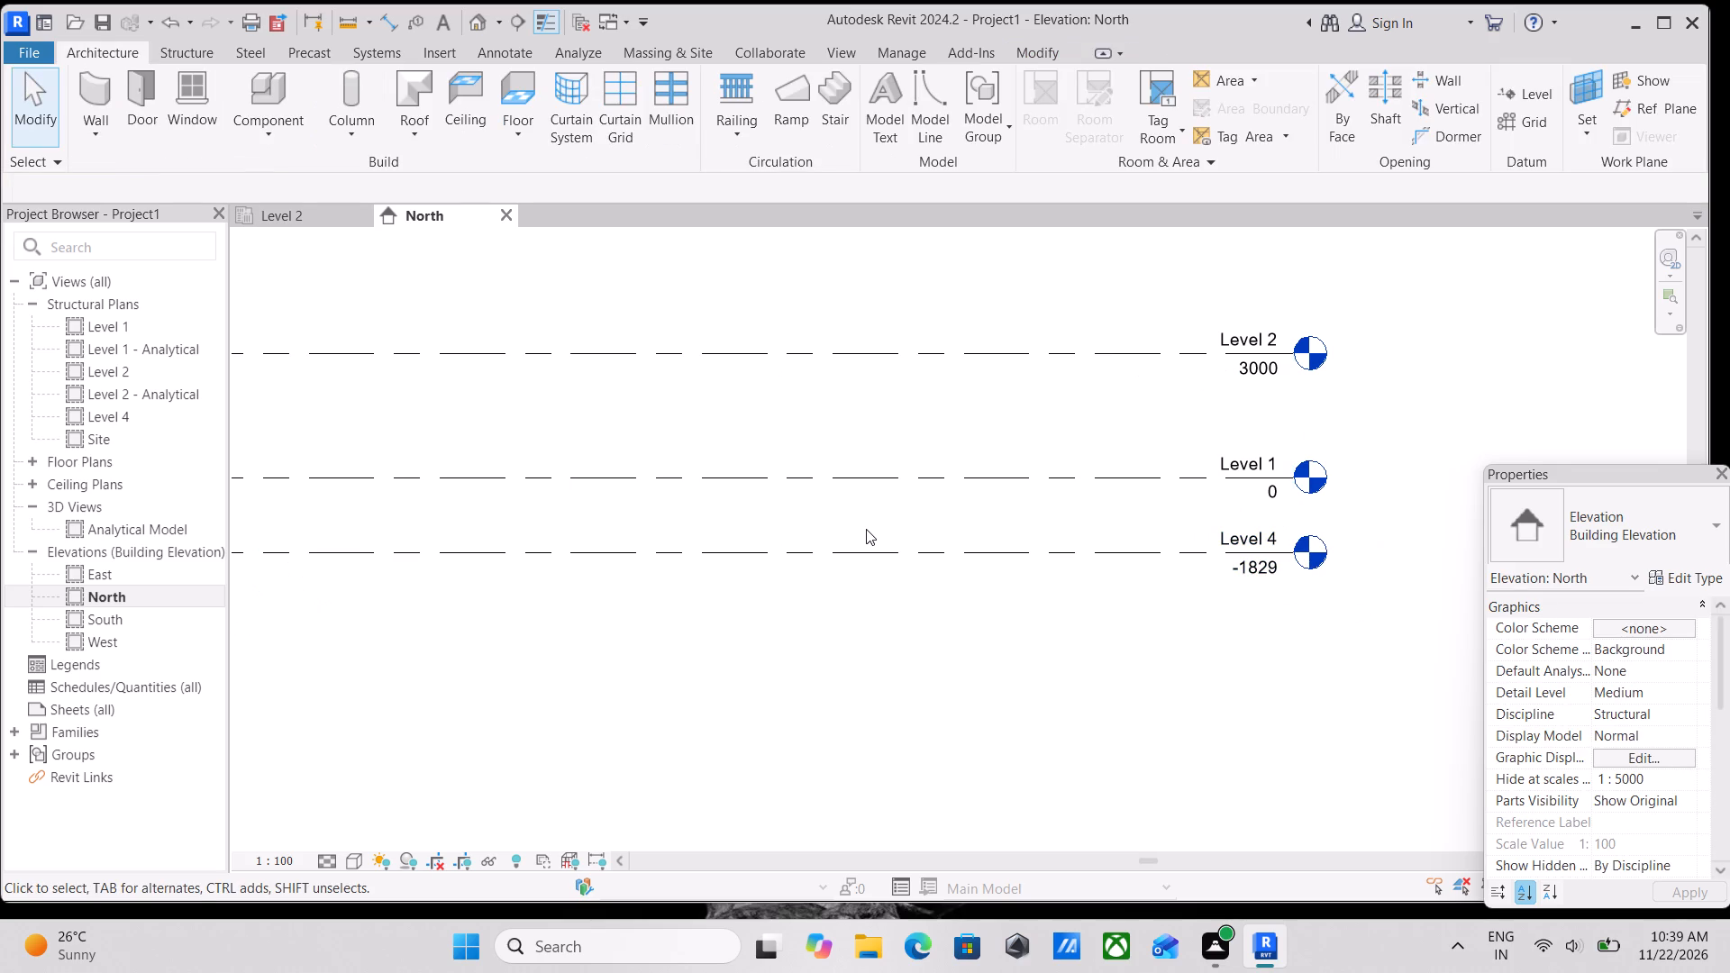
Rename the lowest level, below Level 1, as GROUND FLOOR and rename its corresponding views to match.
scroll(1329, 512, up, 3)
scroll(1242, 533, up, 5)
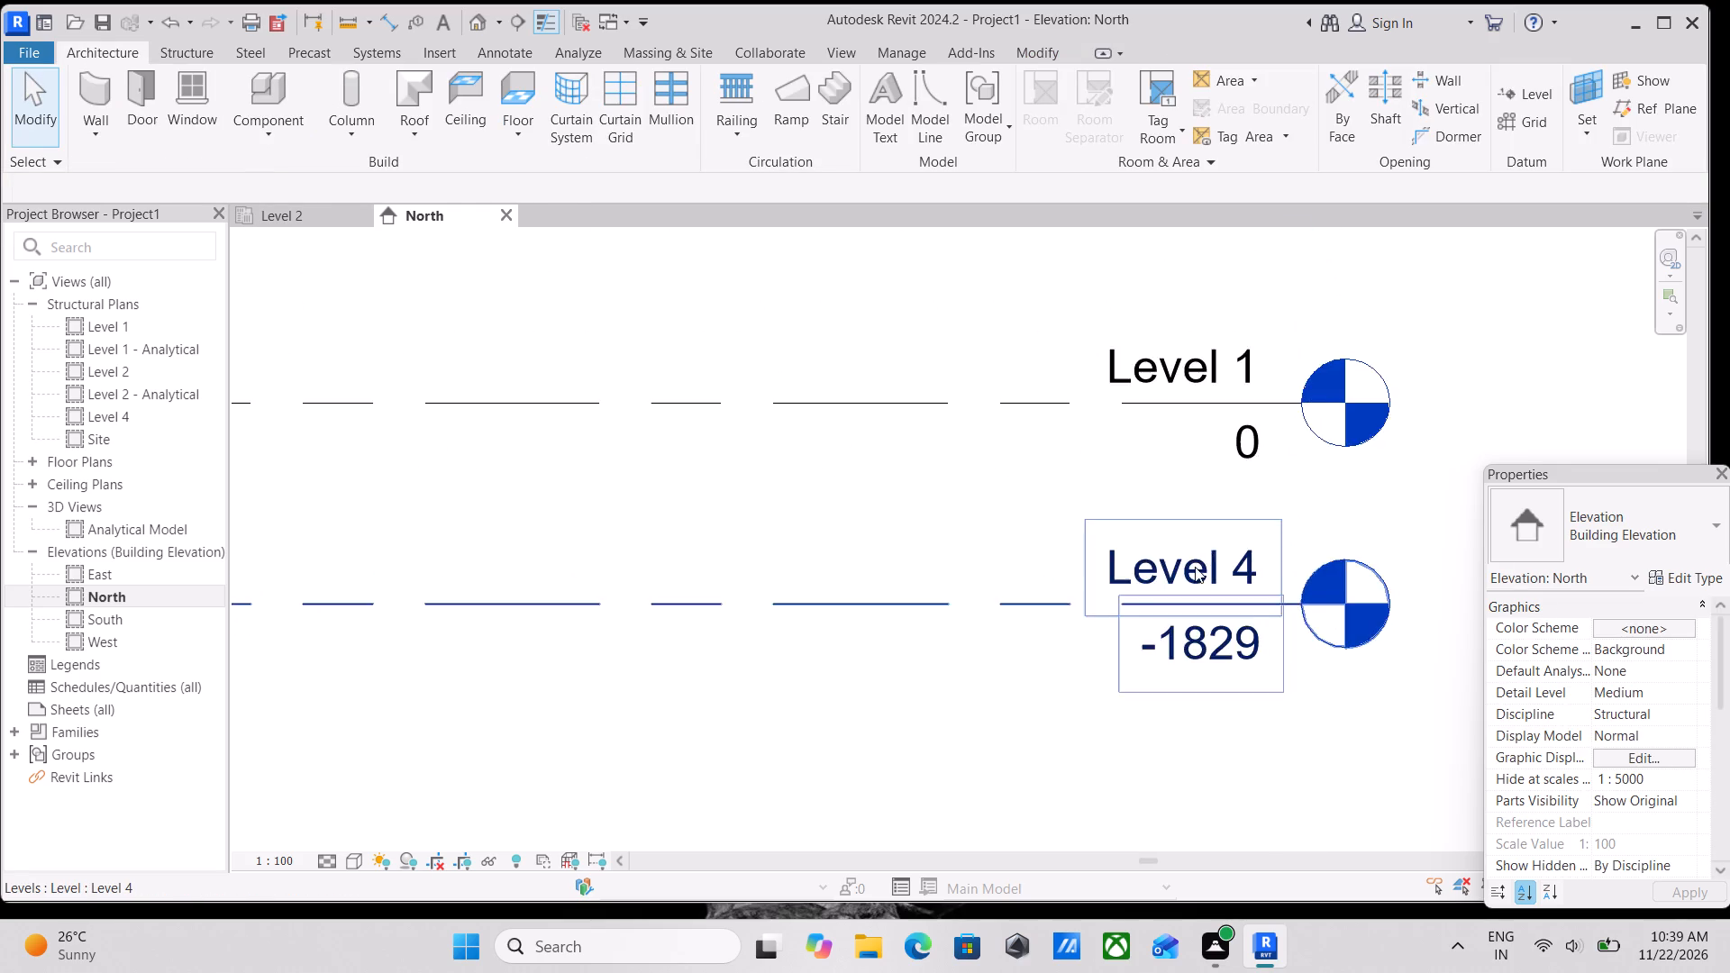
scroll(1195, 567, up, 7)
double_click(1342, 534)
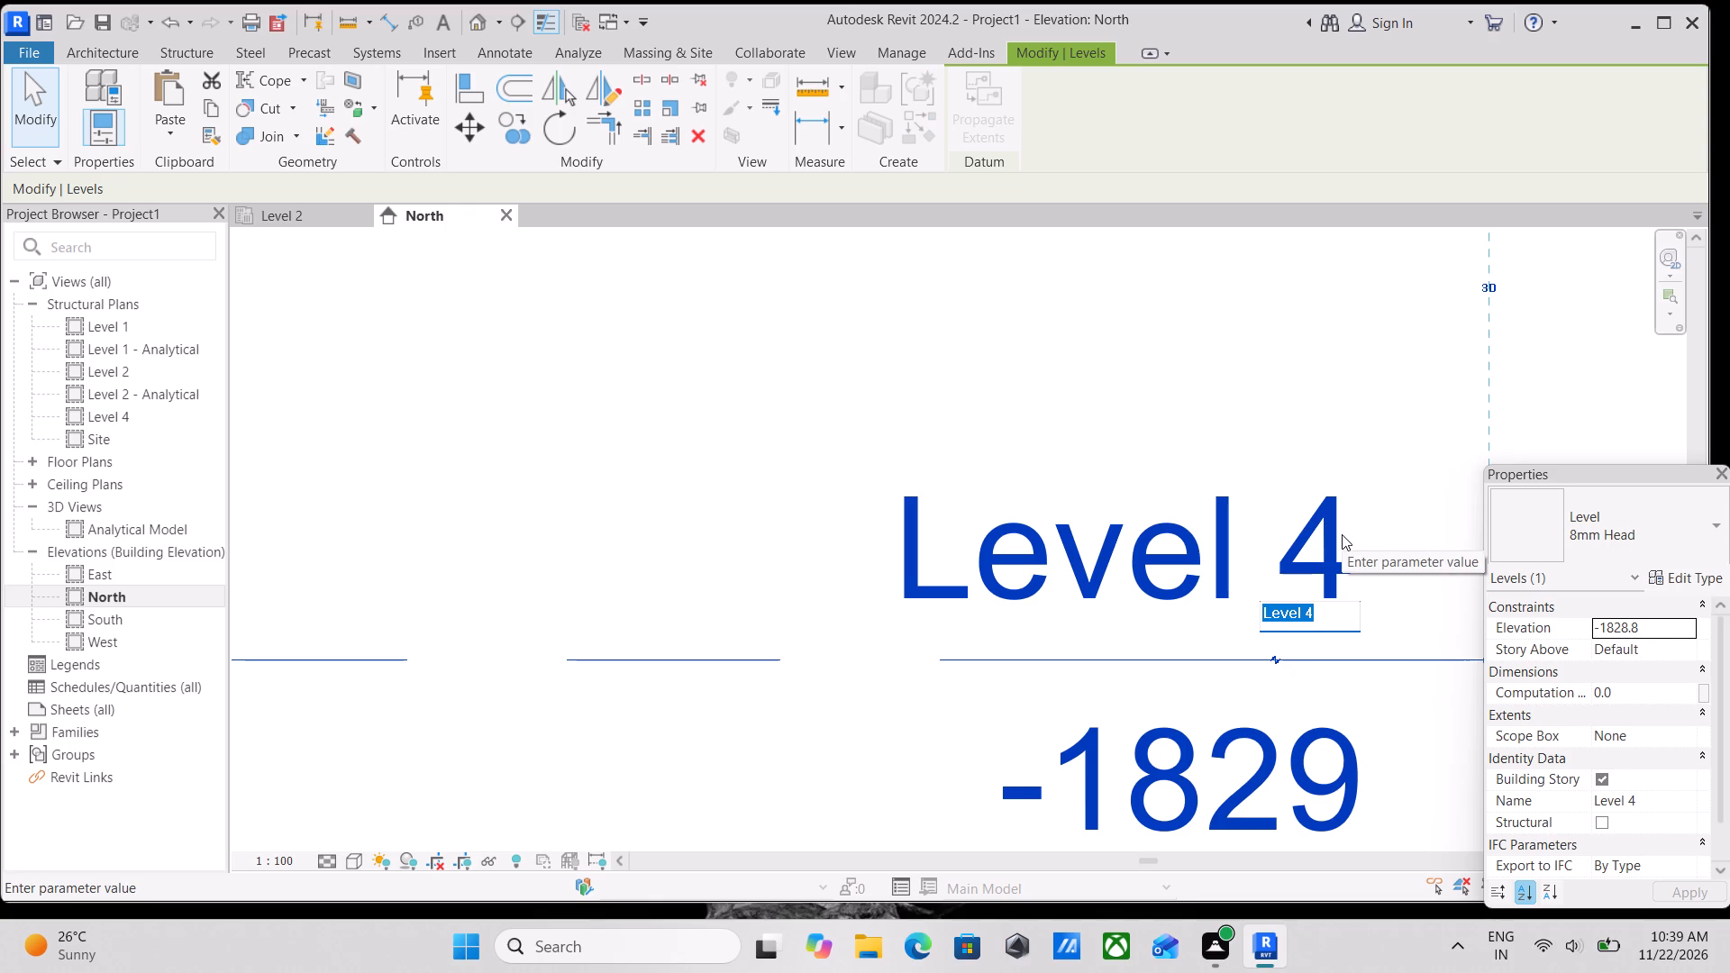
text(ground)
key(space)
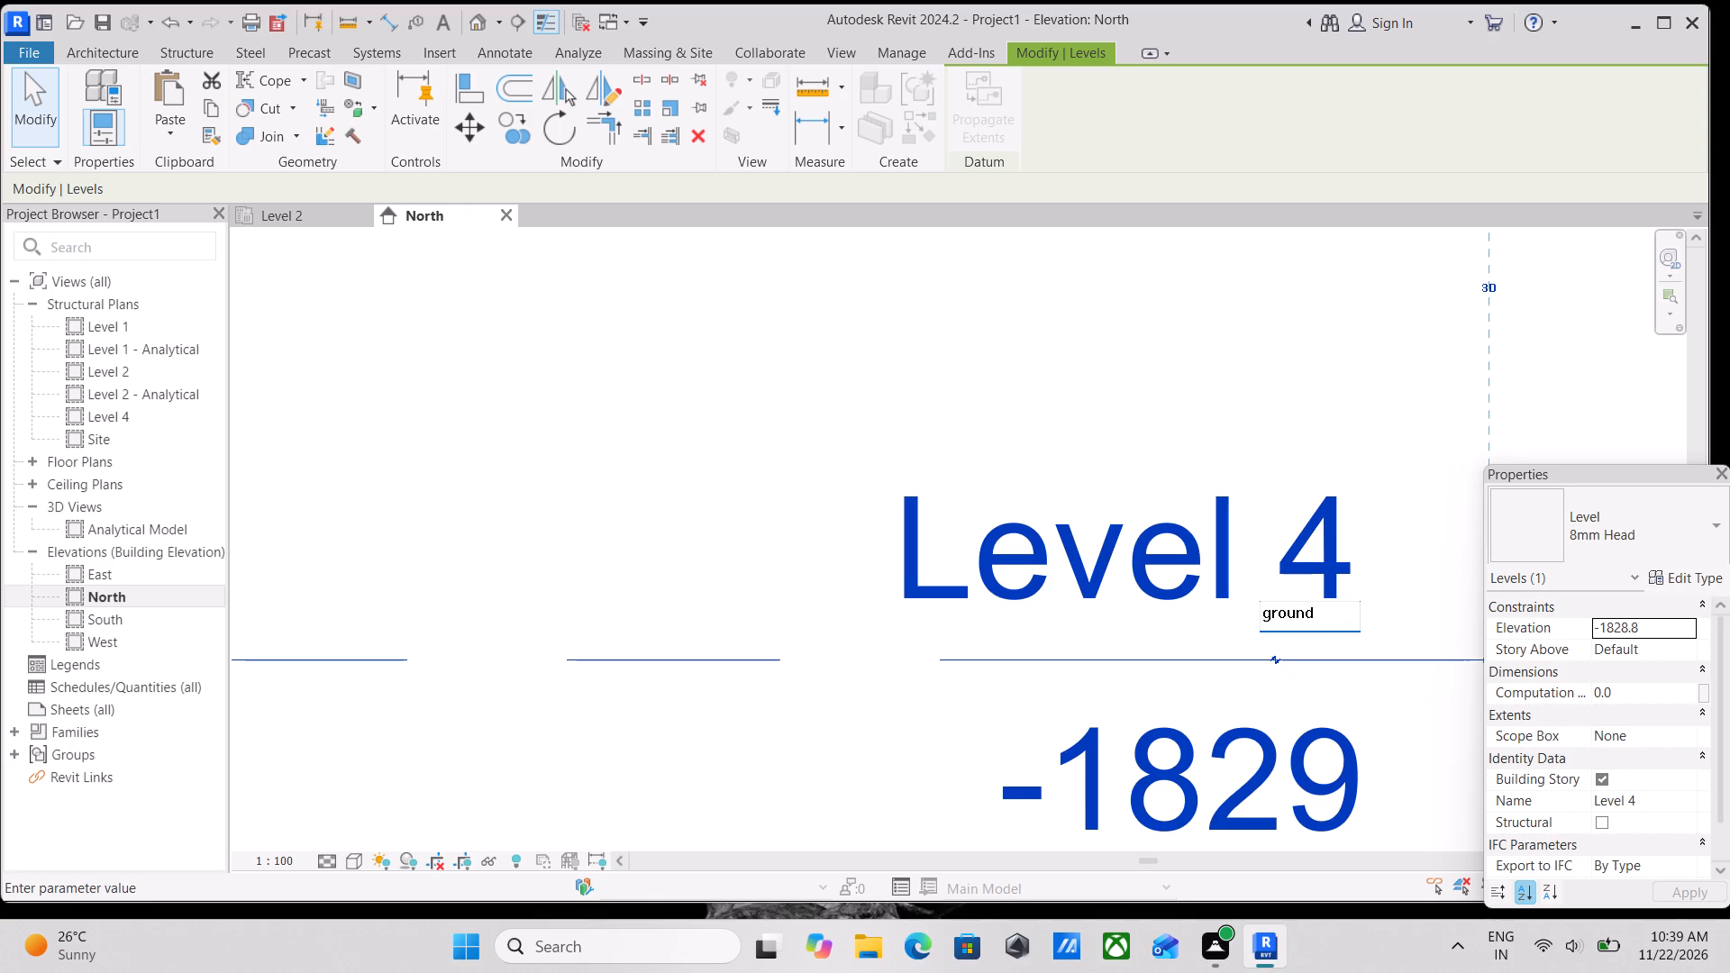
key(BackSpace)
key(BackSpace)
key(BackSpace)
key(BackSpace)
key(BackSpace)
key(BackSpace)
key(BackSpace)
key(BackSpace)
key(BackSpace)
key(BackSpace)
key(BackSpace)
text(GROUND)
key(space)
text(FLOO)
key(r)
key(Return)
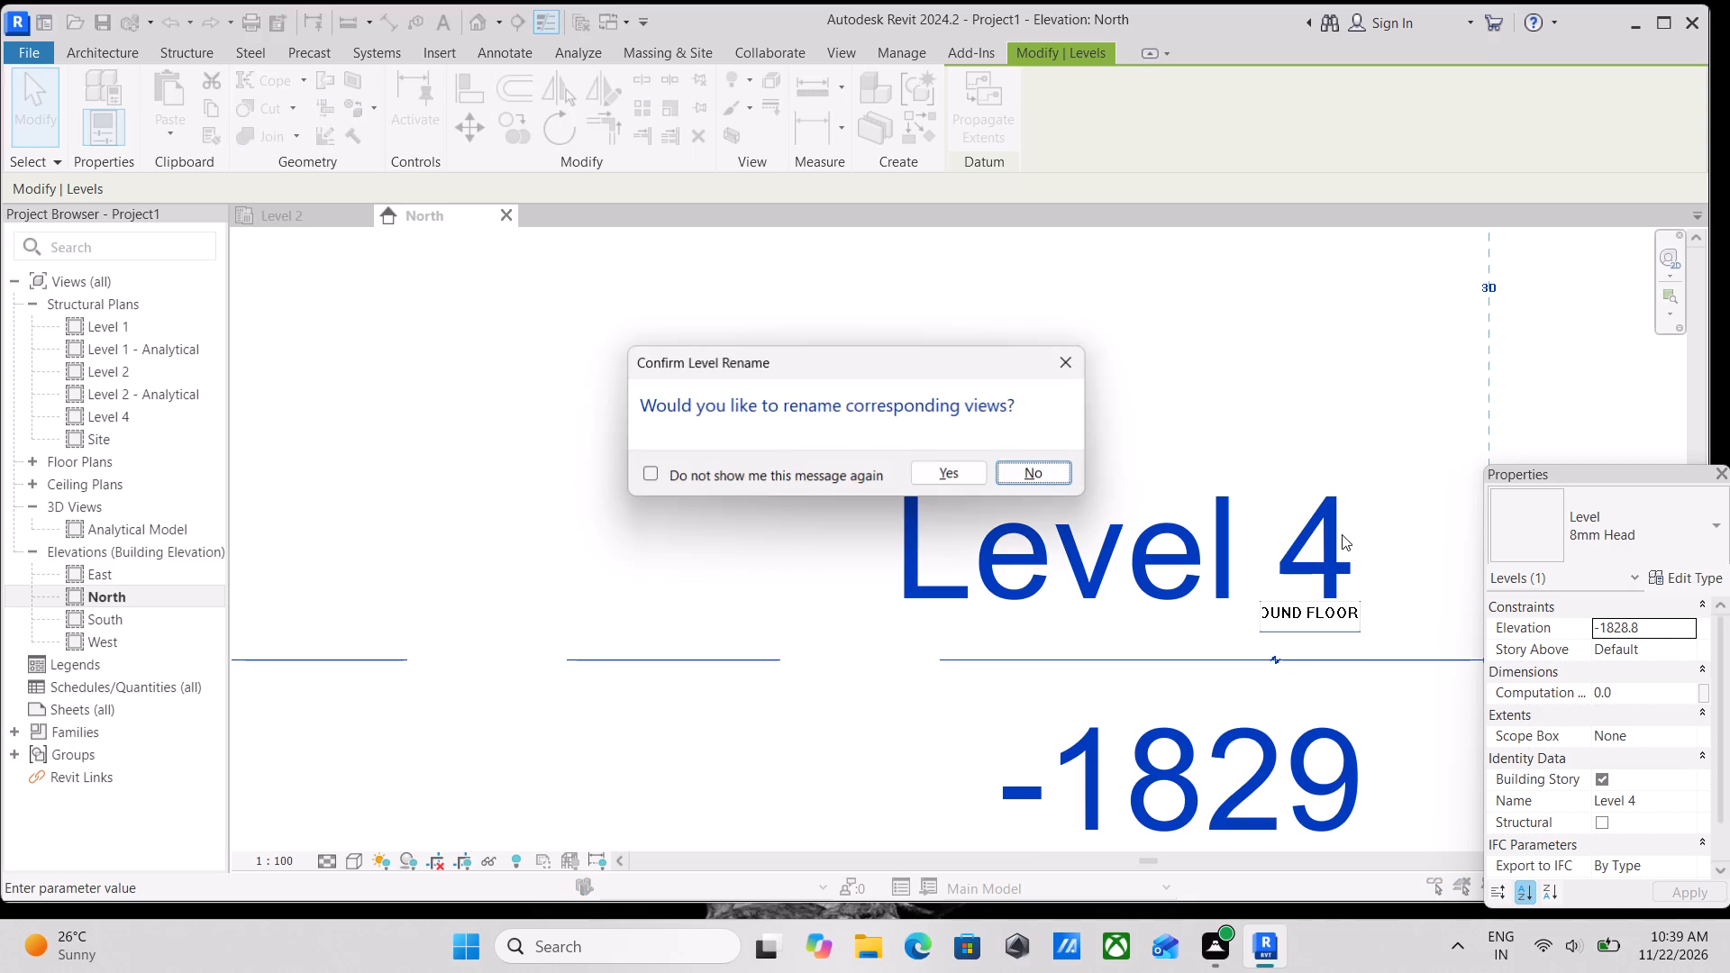
click(961, 474)
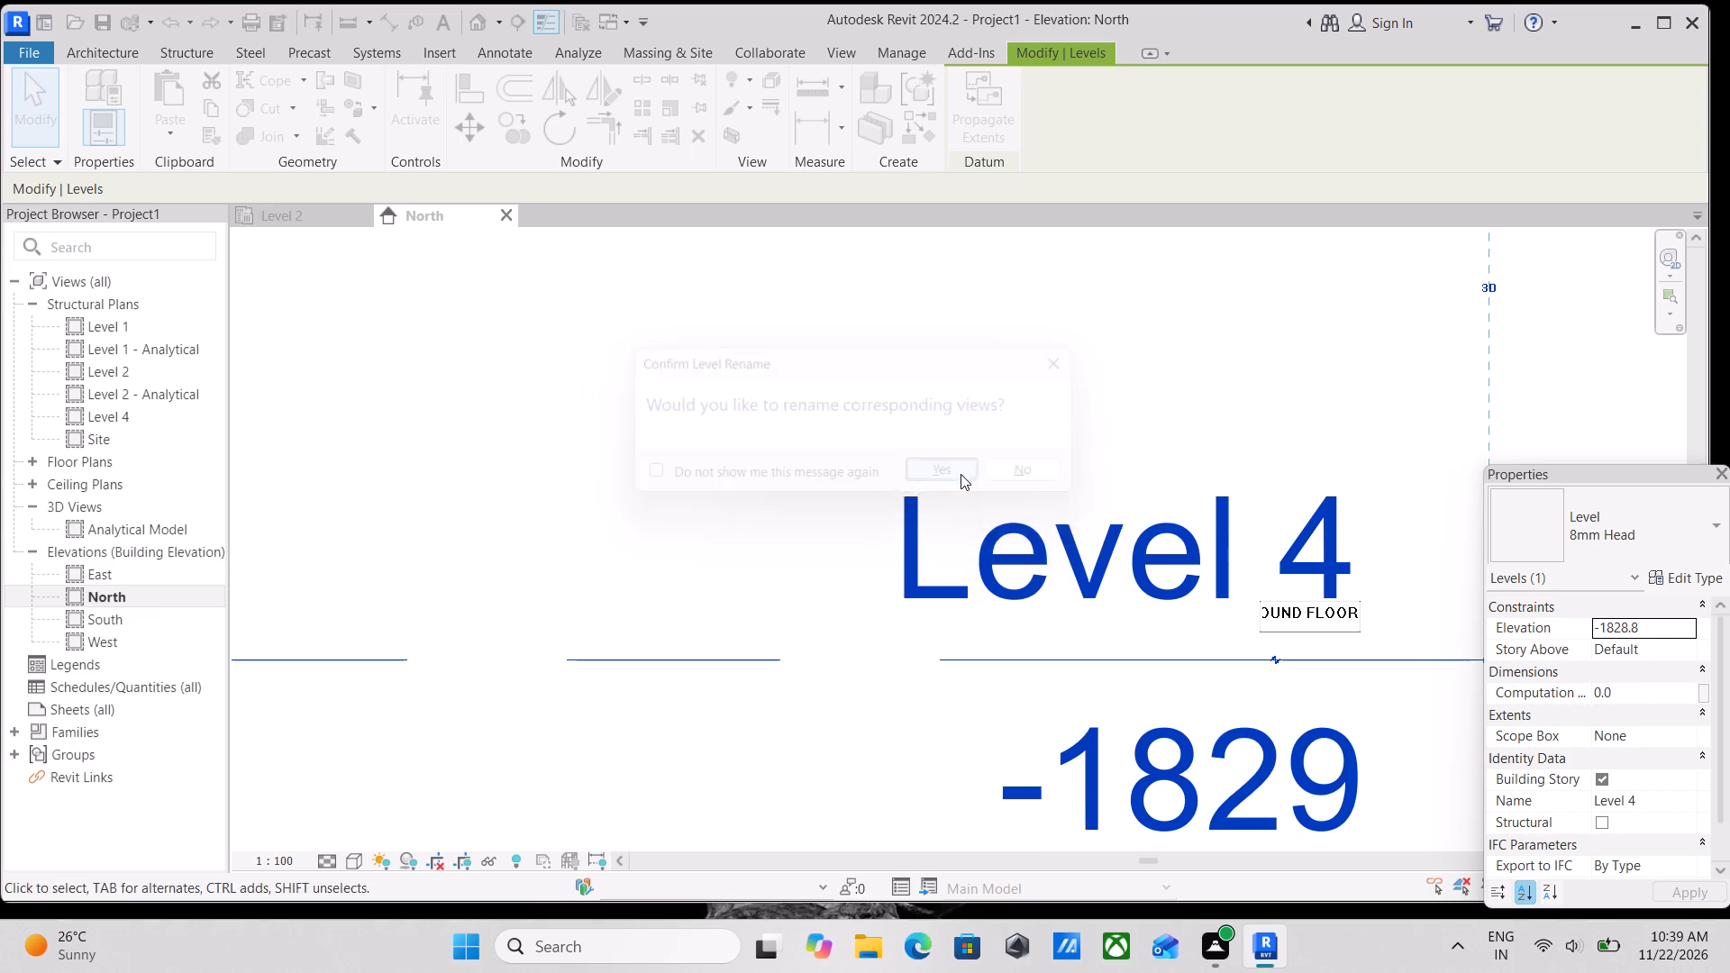
Rename Level 1, the level just above GROUND FLOOR, as FIRST FLR and rename its corresponding views to match.
scroll(1045, 561, down, 10)
middle_drag(1037, 551, 1172, 676)
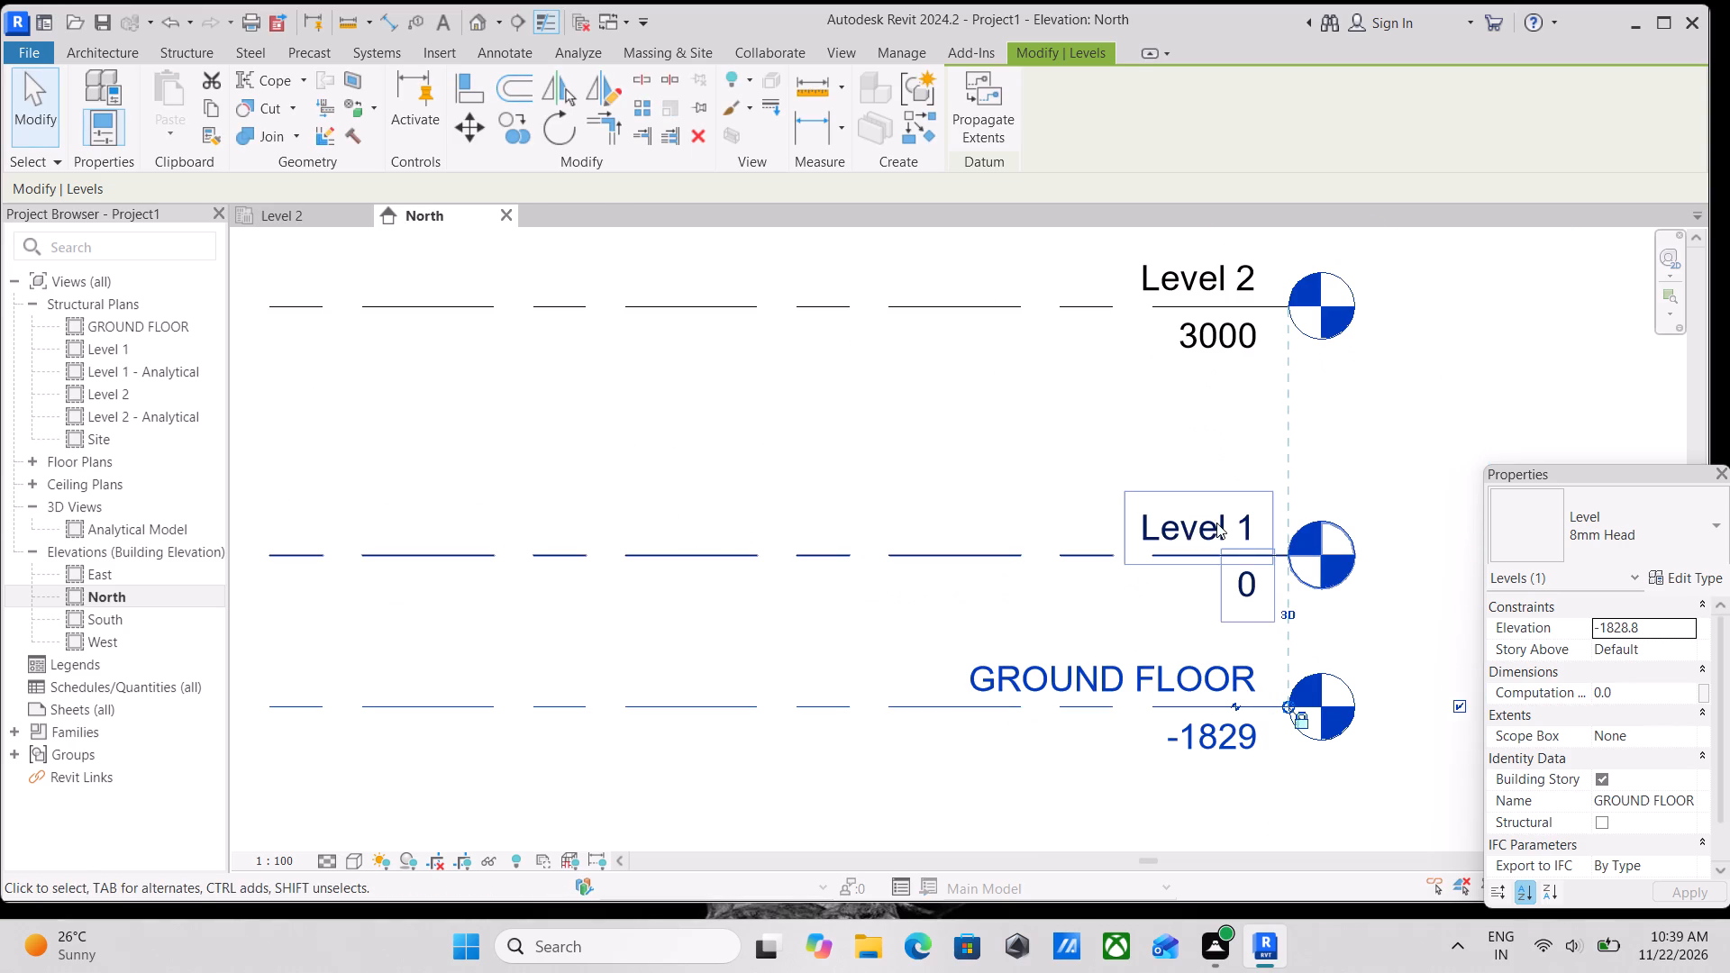
double_click(1216, 523)
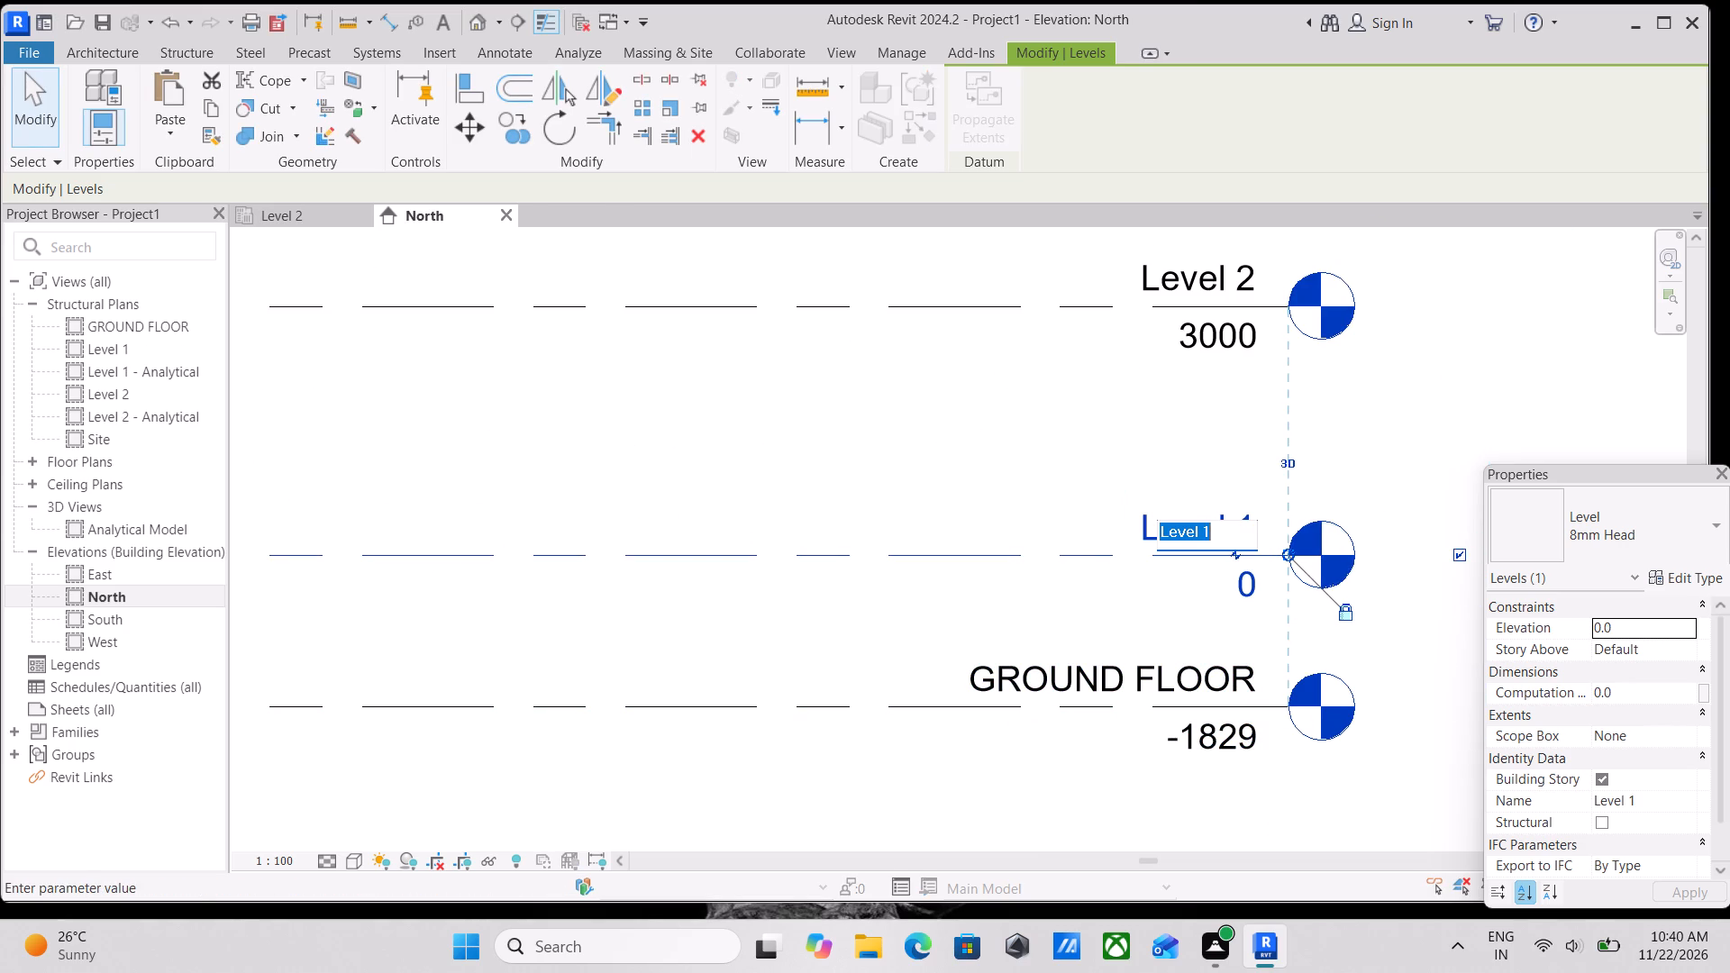
text(FI)
text(RS)
text(T)
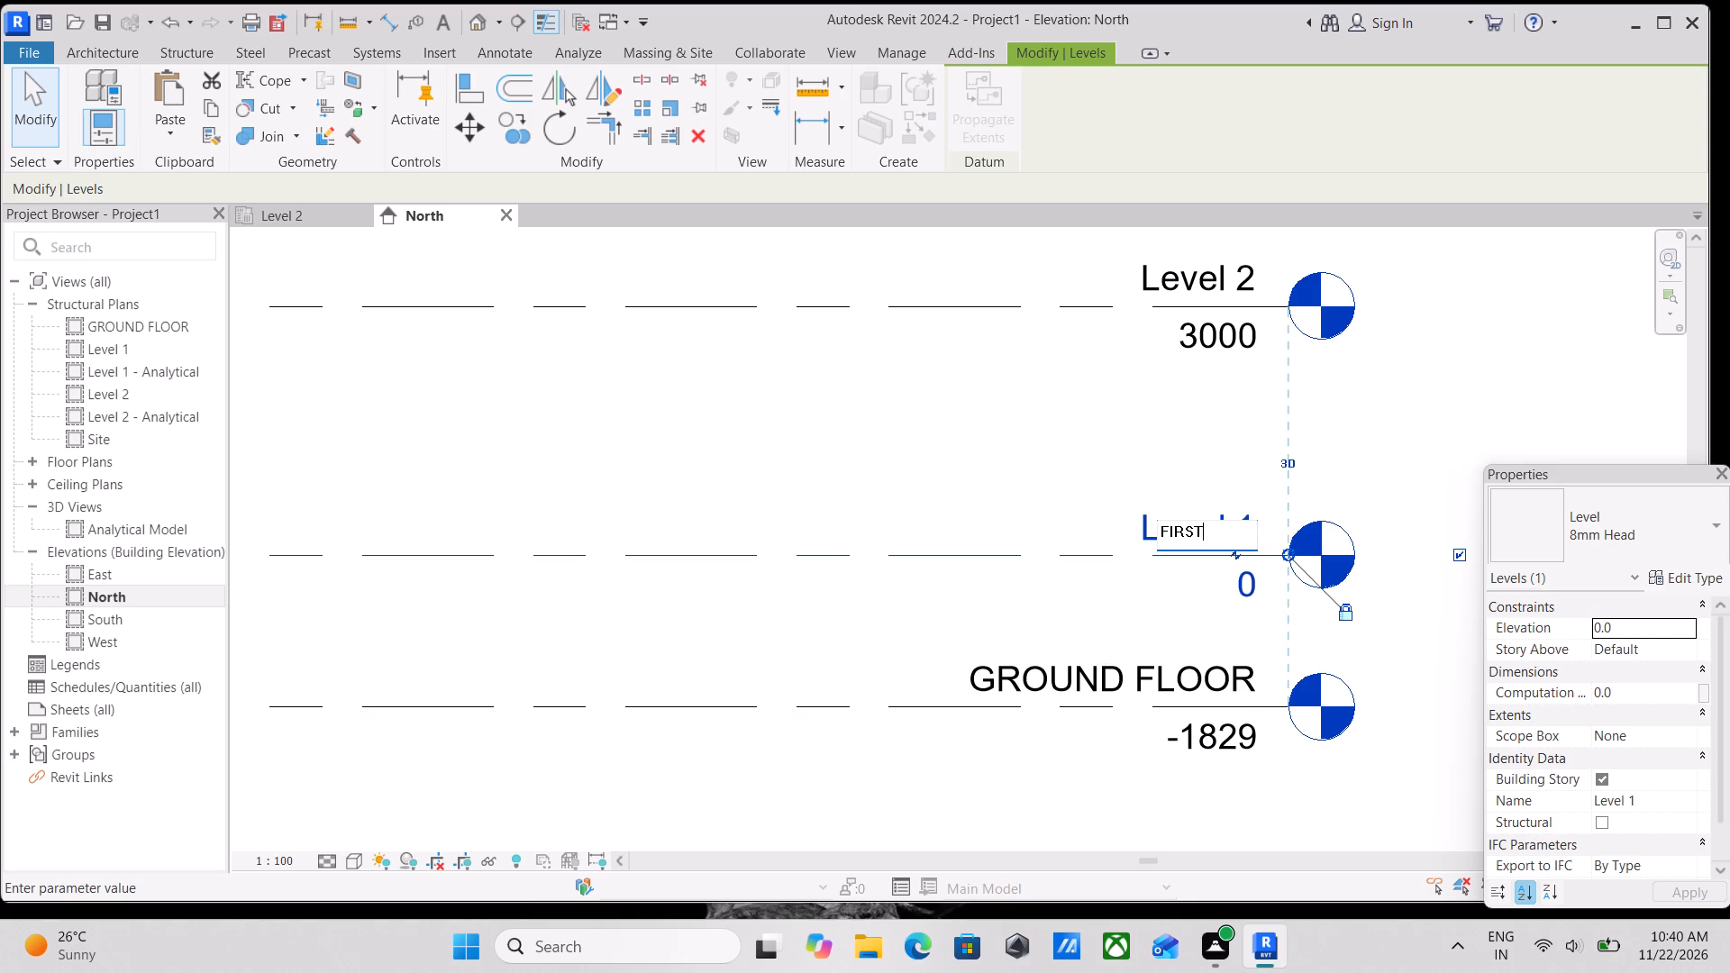
key(space)
scroll(1216, 523, up, 4)
scroll(1218, 523, down, 3)
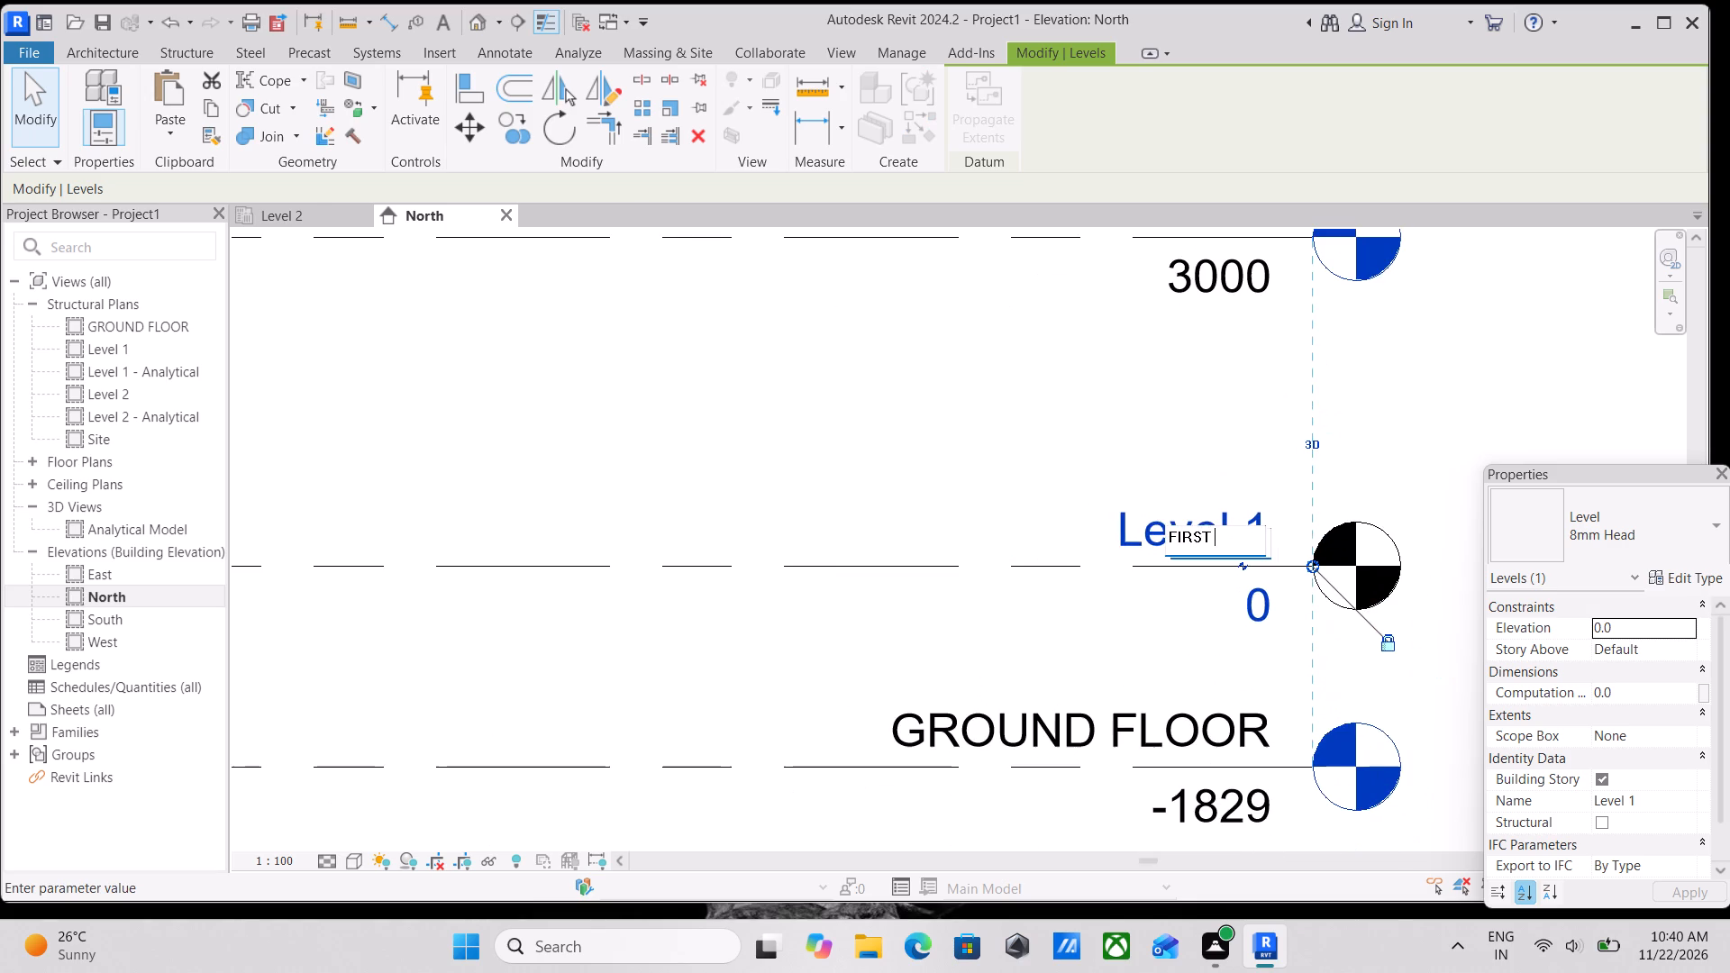
text(FL)
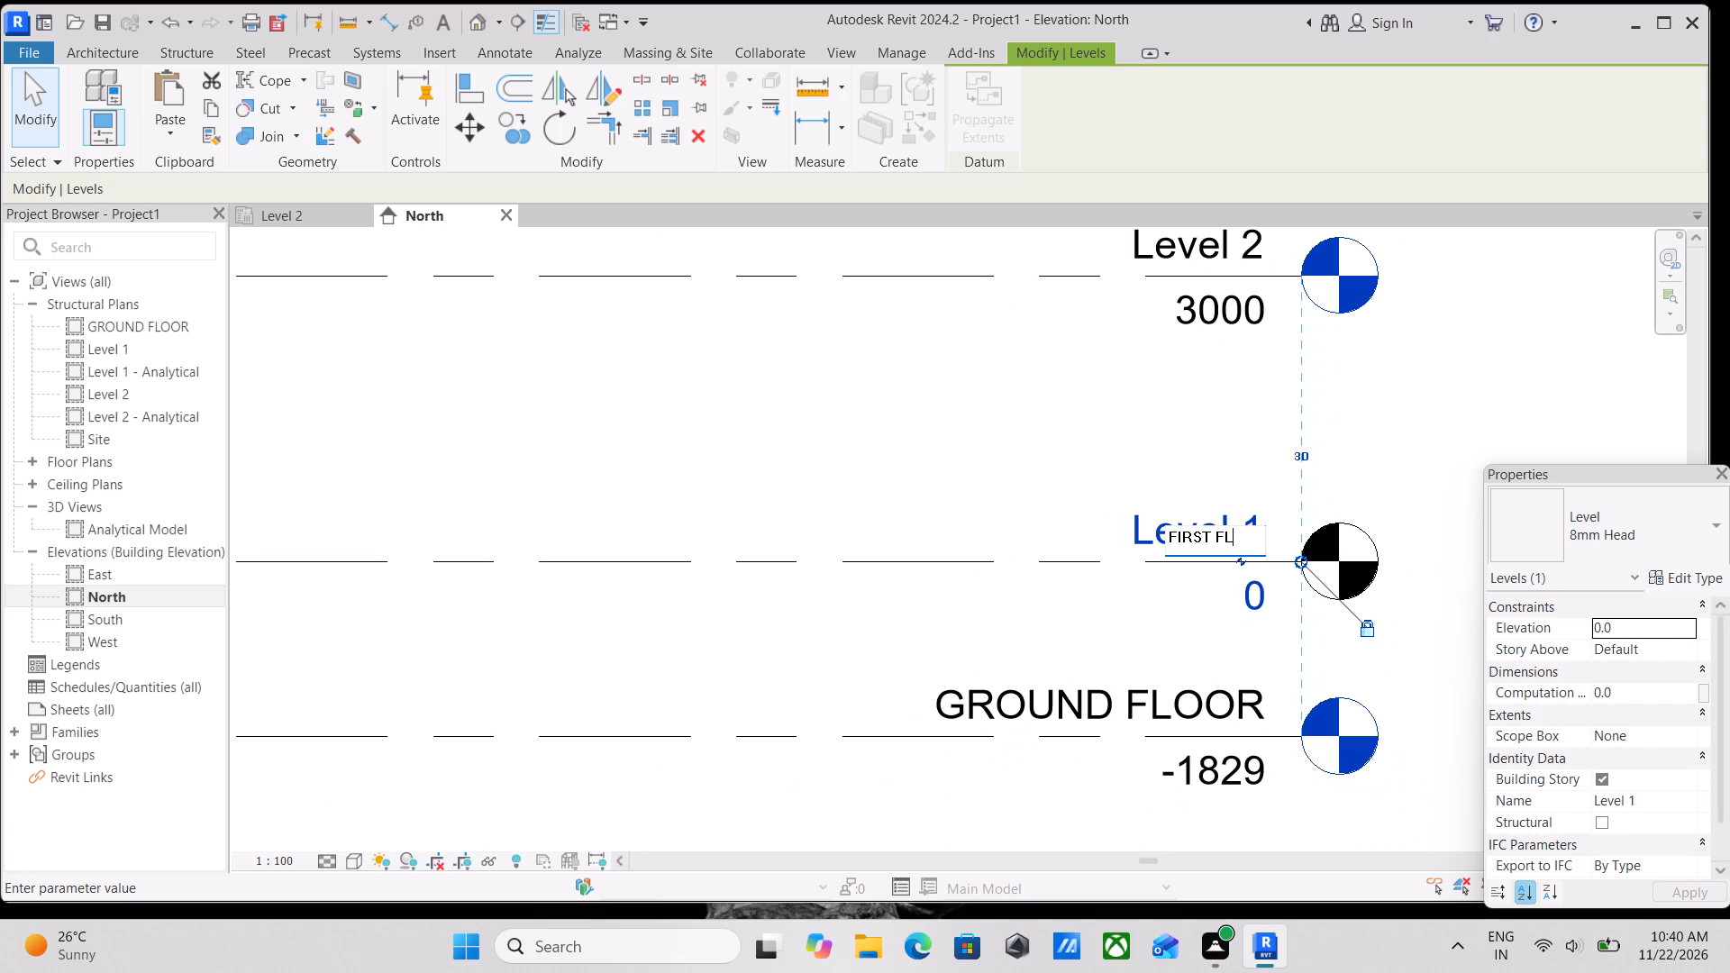
key(r)
key(Return)
scroll(1230, 534, up, 1)
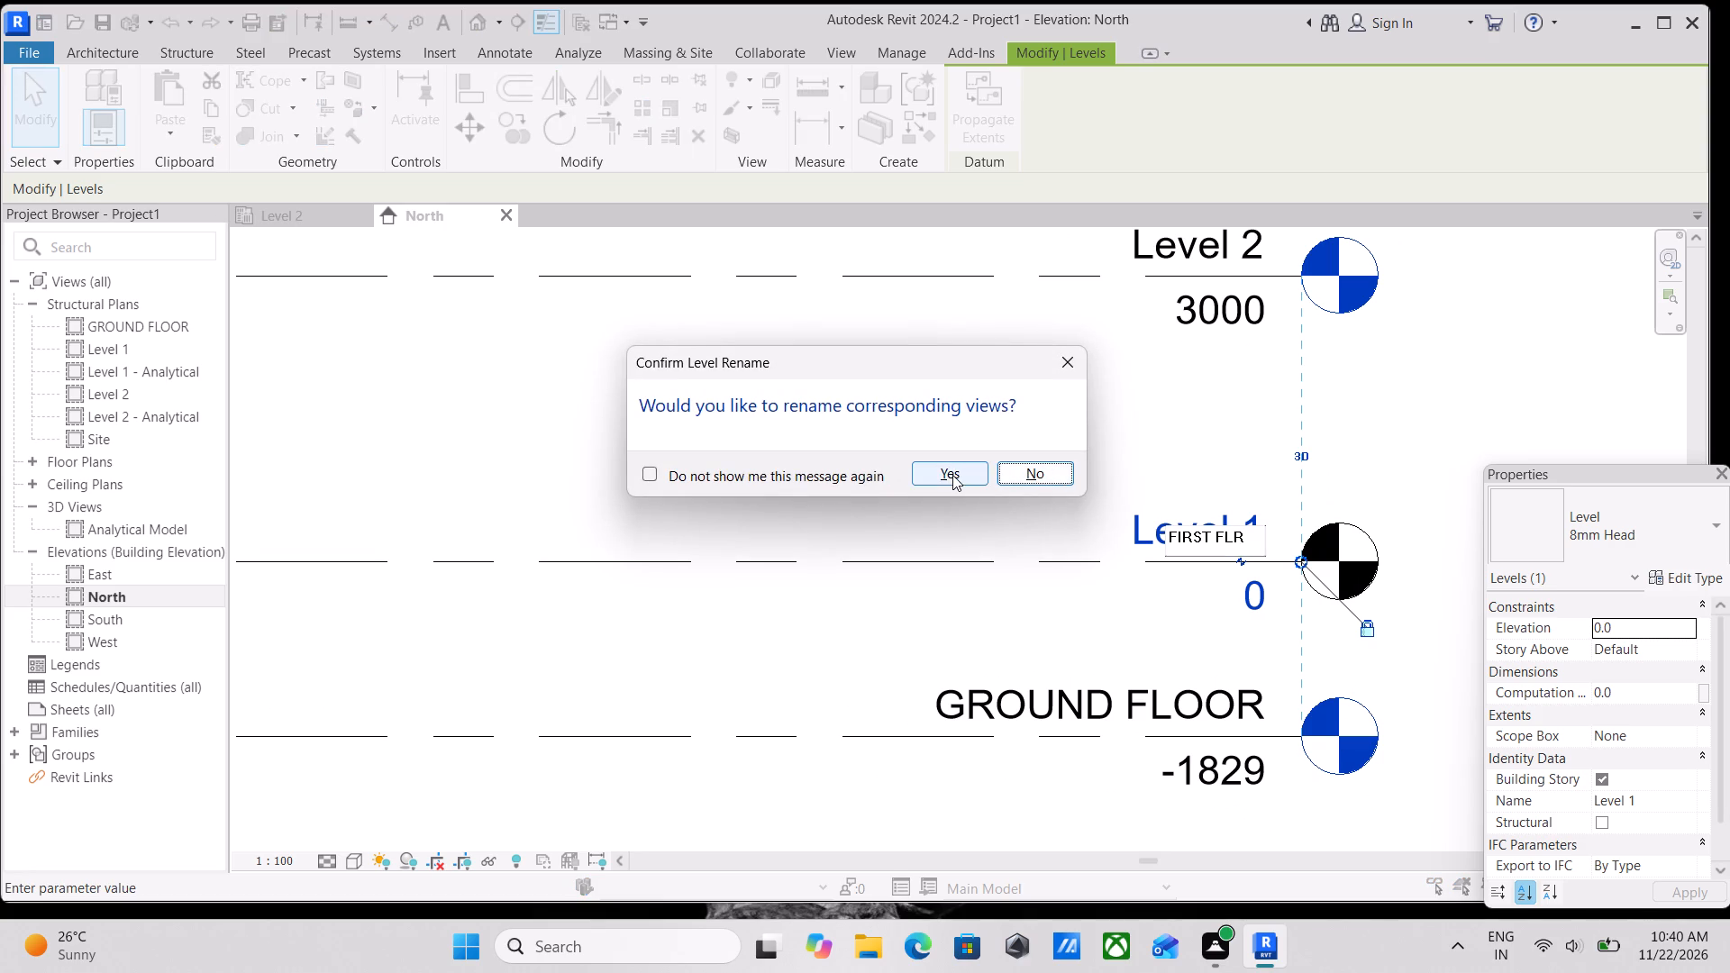
click(952, 475)
Rename Level 2, the topmost level, as SECOND FLR and rename its corresponding views to match.
scroll(1275, 514, down, 2)
middle_drag(1206, 470, 1343, 655)
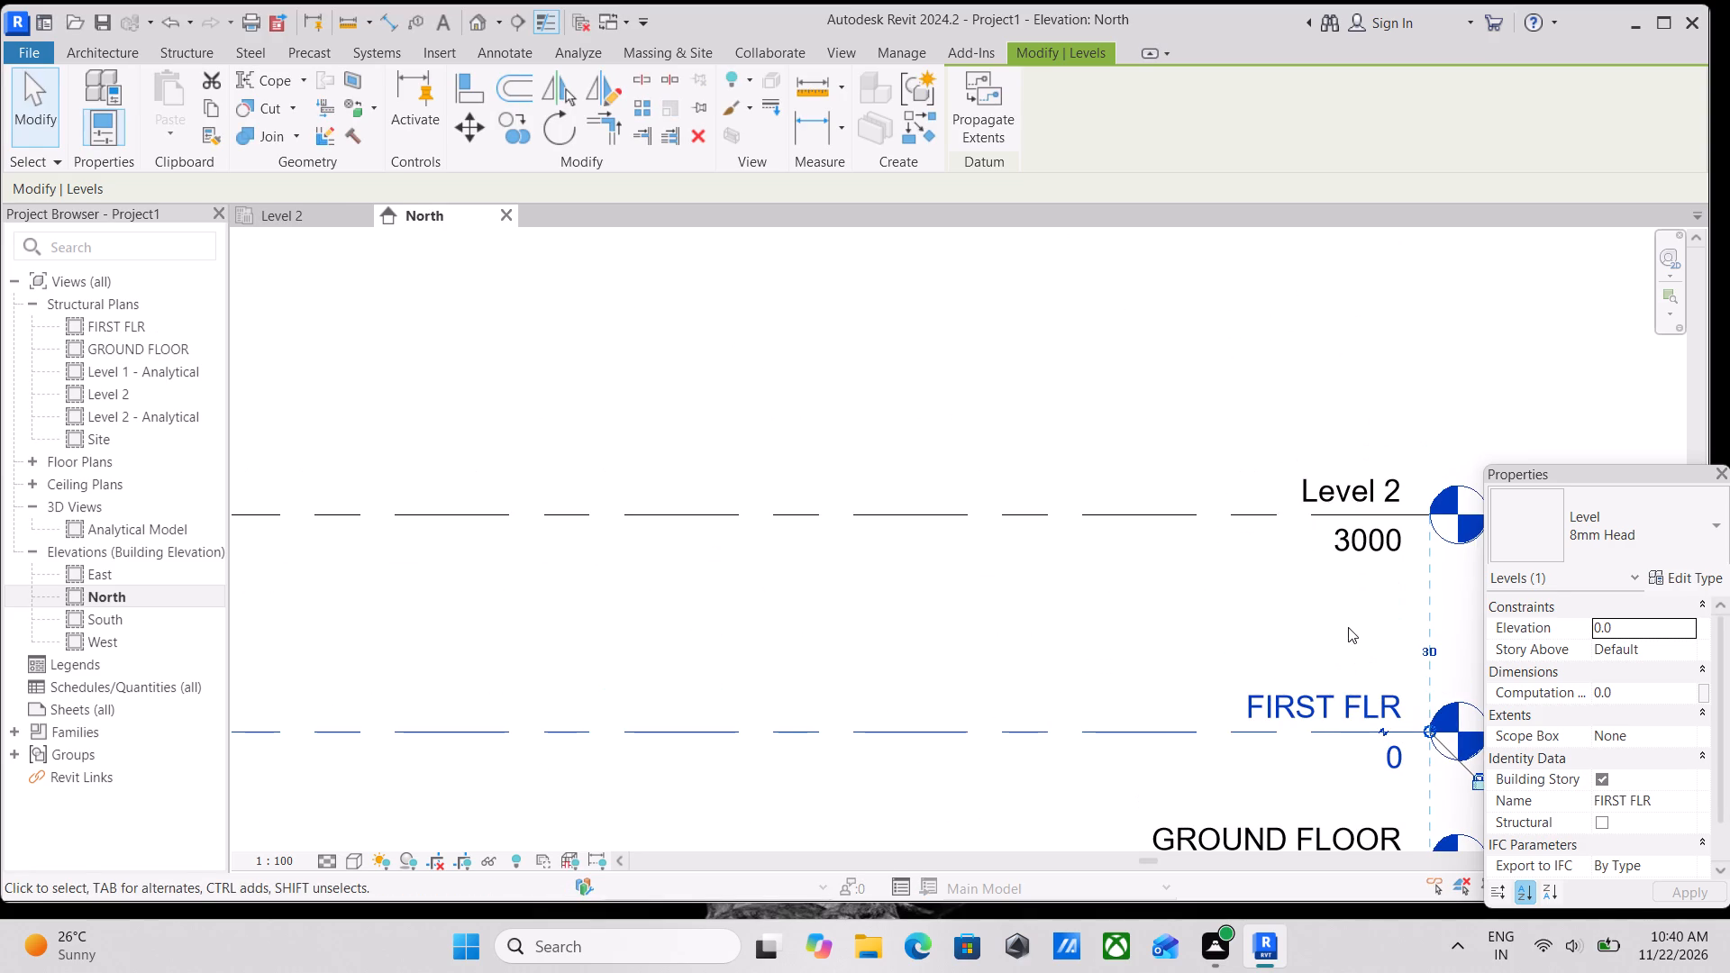
scroll(1306, 427, down, 2)
middle_drag(1306, 427, 1266, 466)
scroll(1266, 466, up, 10)
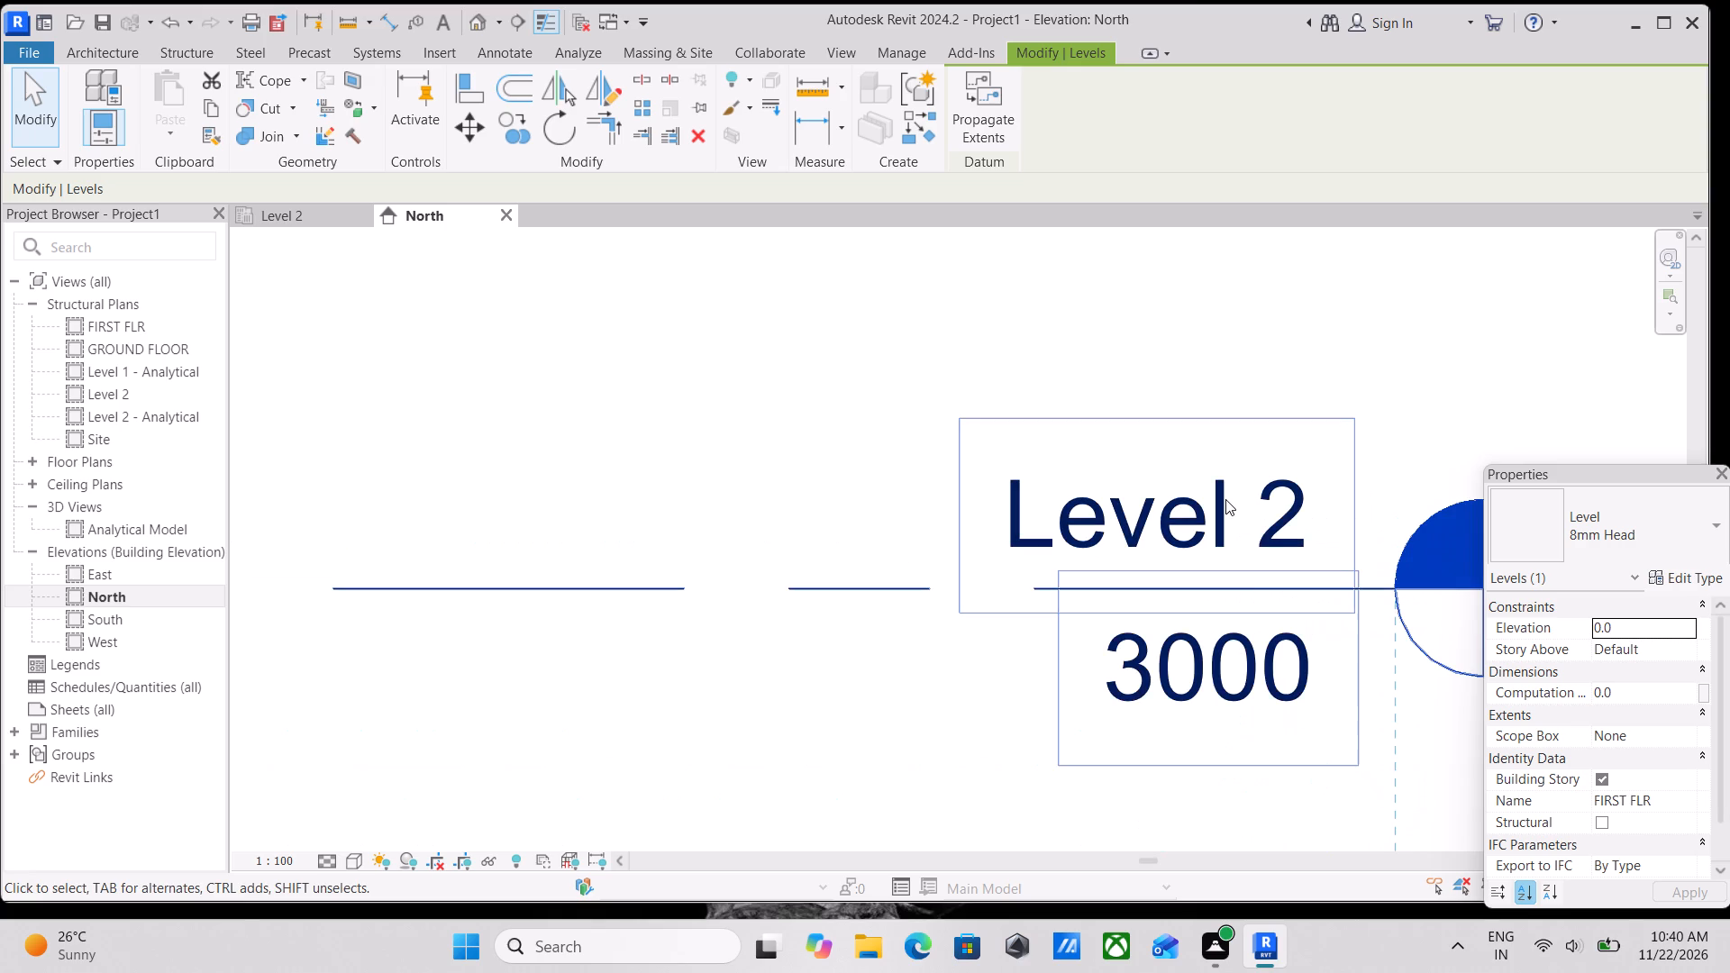
double_click(1225, 499)
scroll(1225, 499, down, 10)
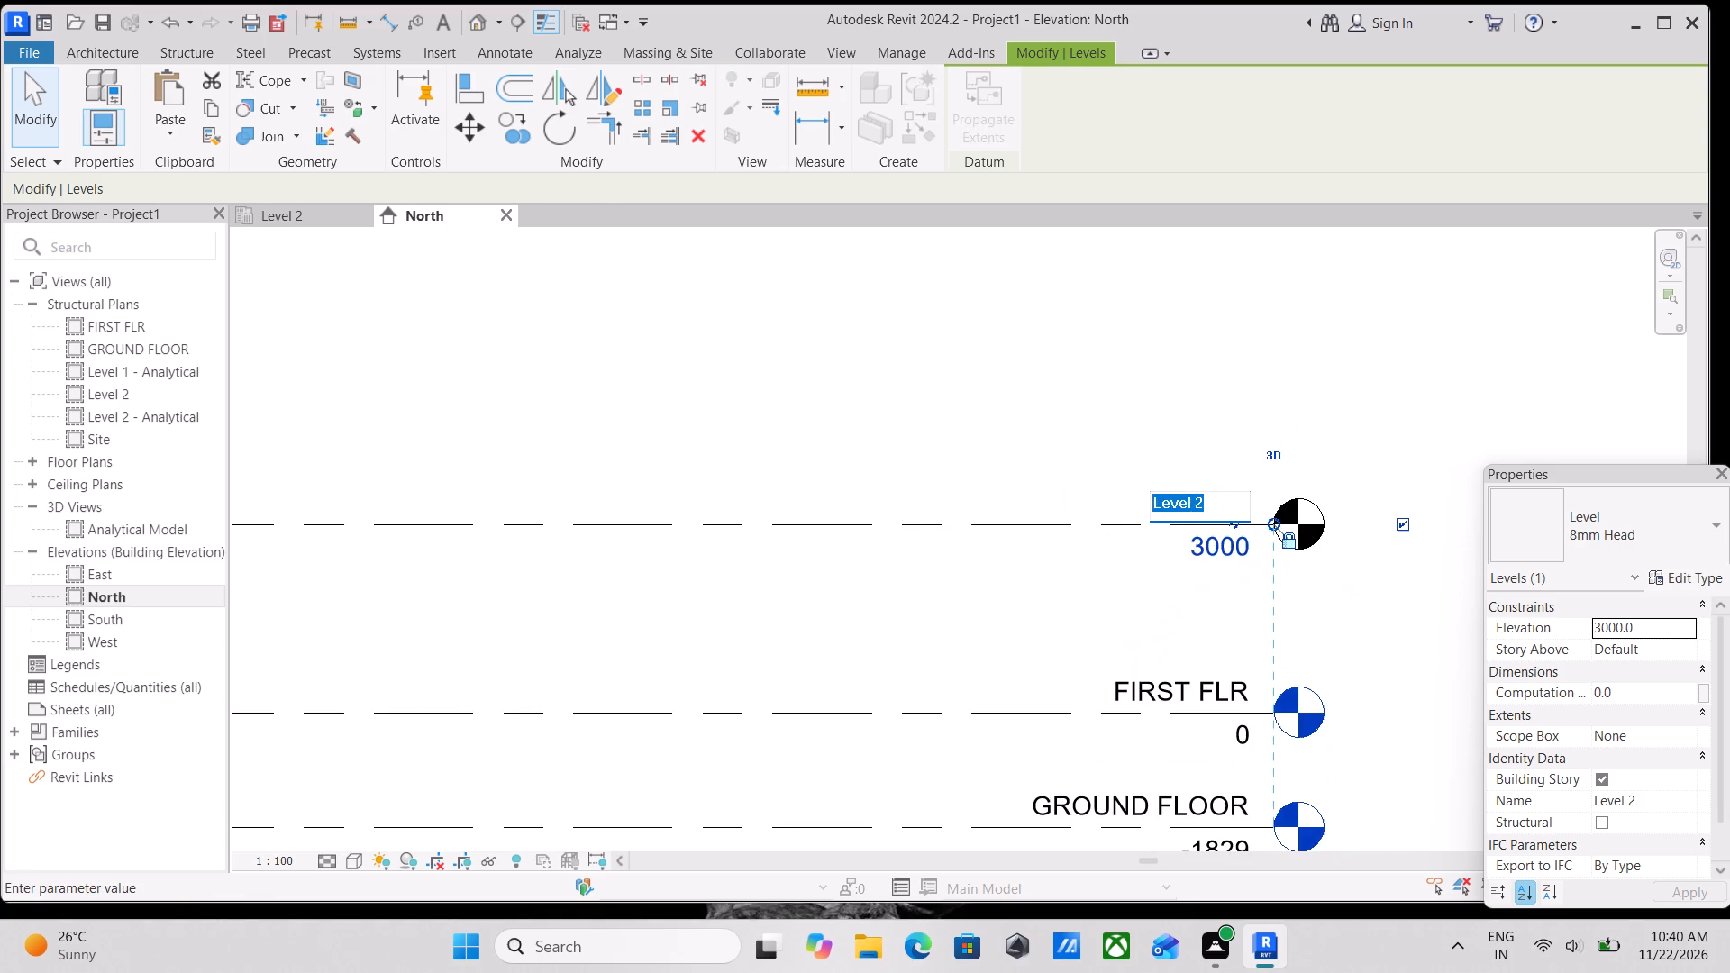
text(SECOND)
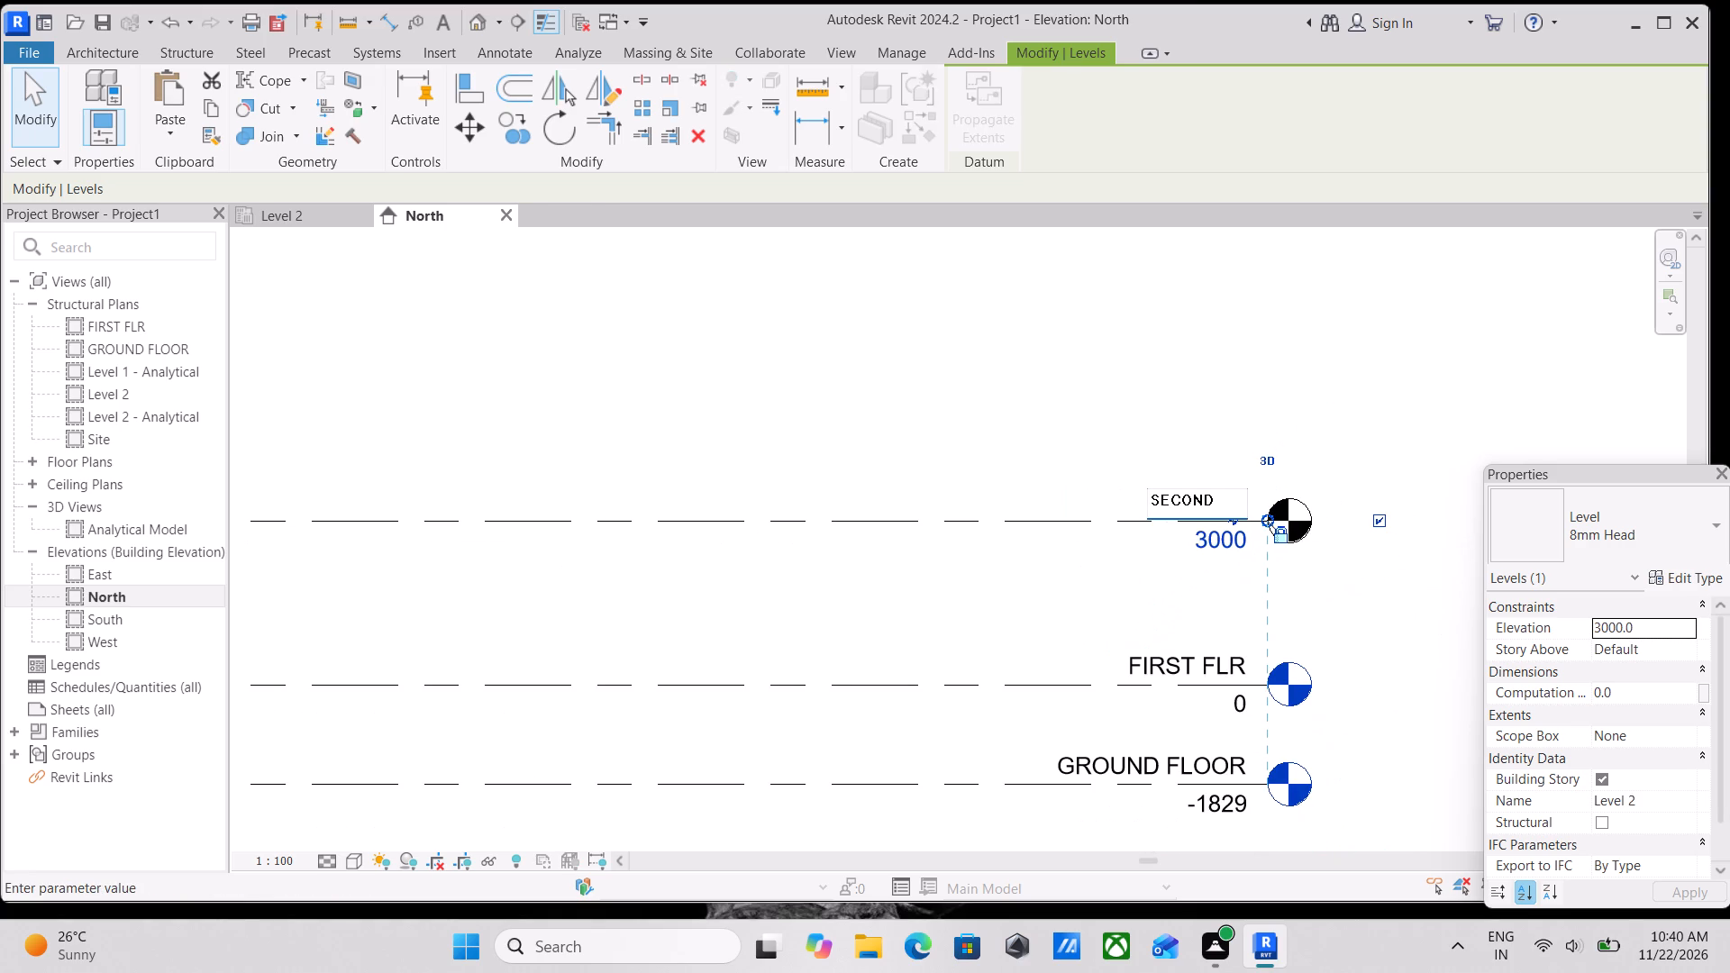
key(space)
text(FLR)
key(Return)
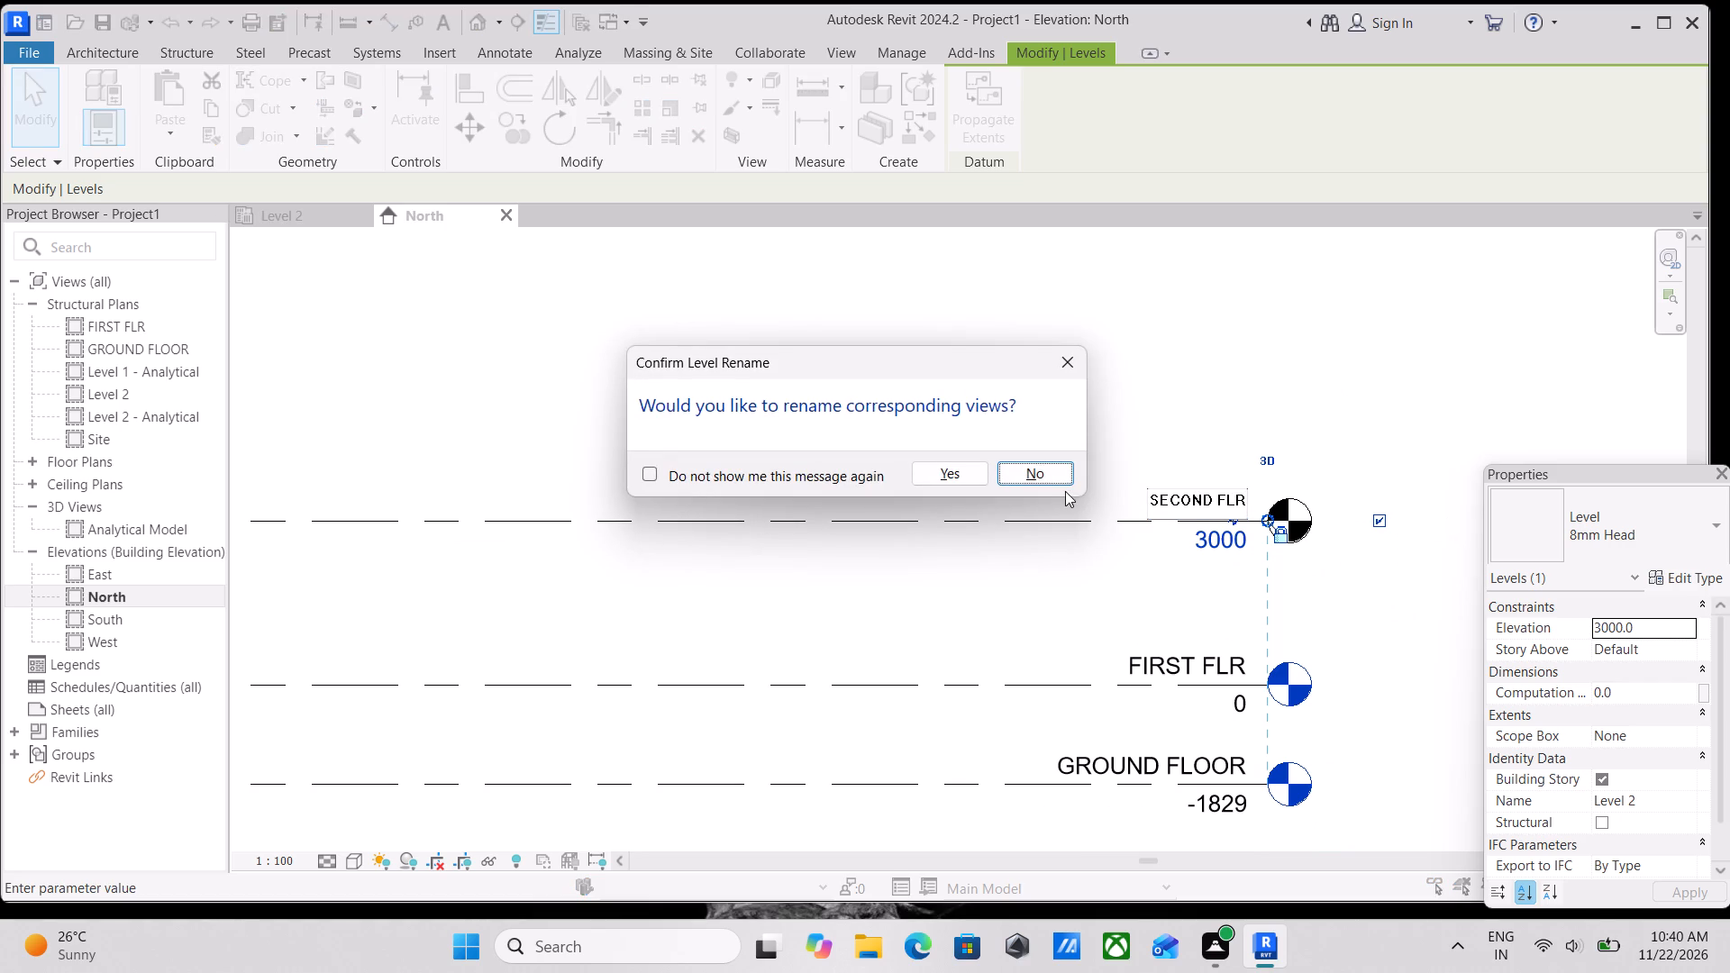
click(931, 476)
Add a level offset 10' above SECOND FLR by picking the SECOND FLR line in the North elevation.
scroll(1260, 654, down, 4)
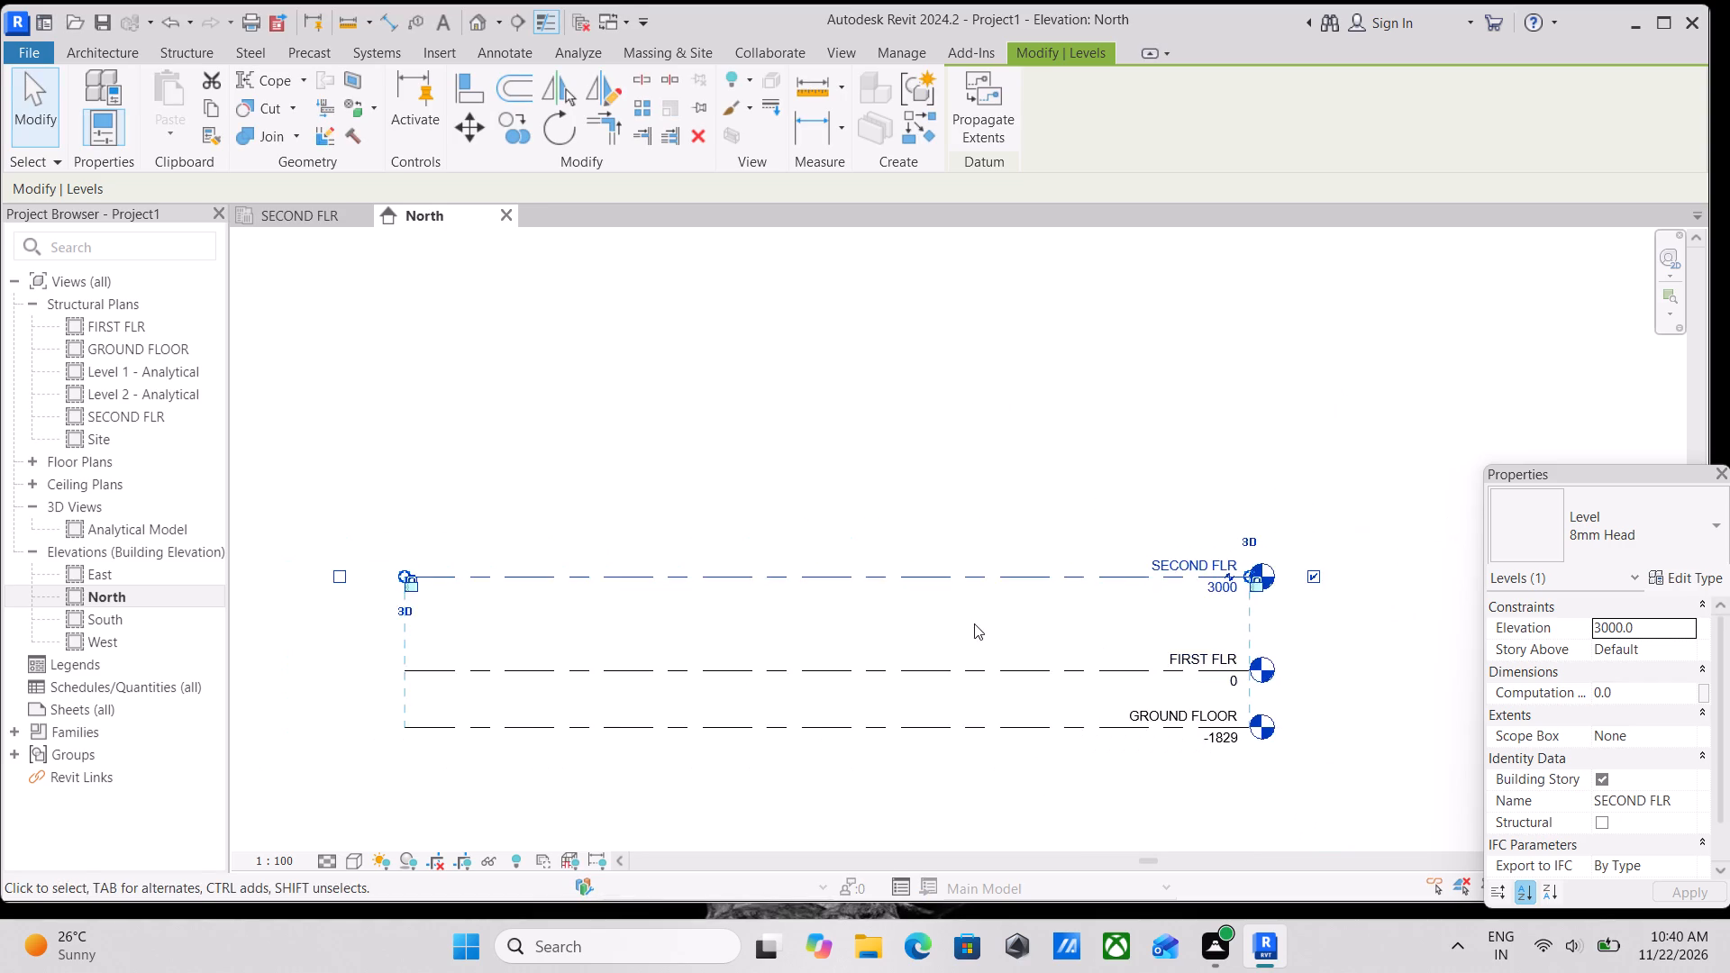
scroll(978, 625, down, 4)
middle_drag(1046, 606, 1248, 570)
scroll(1182, 624, up, 5)
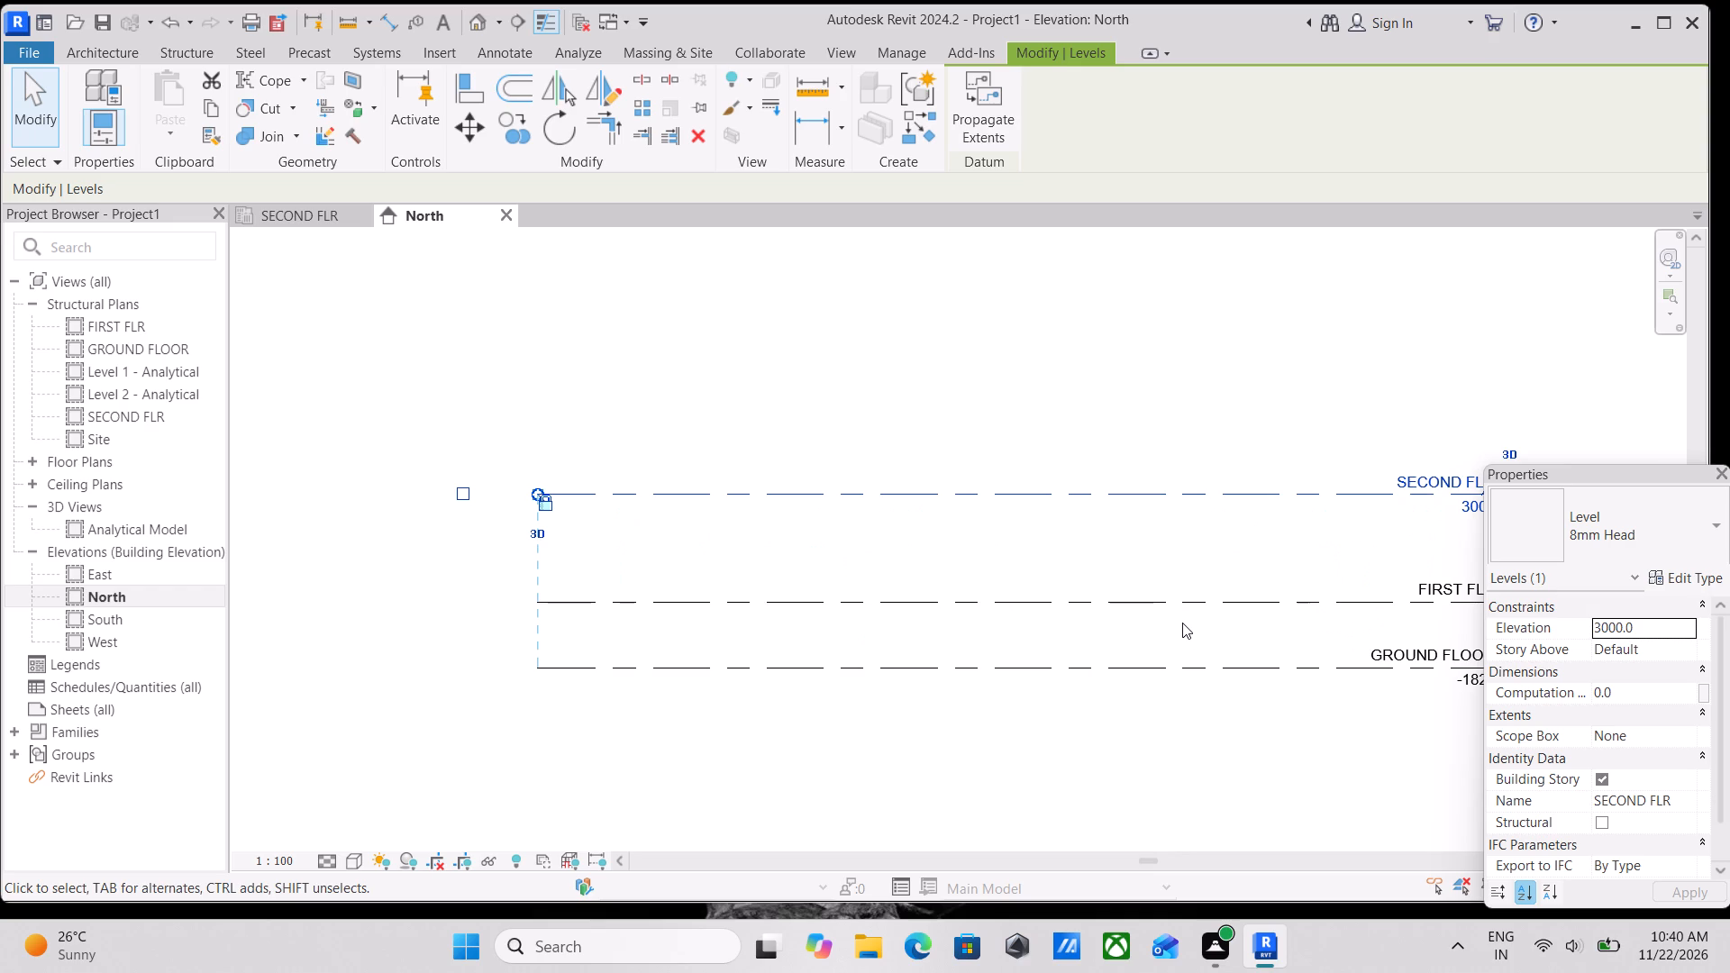
scroll(1186, 627, up, 1)
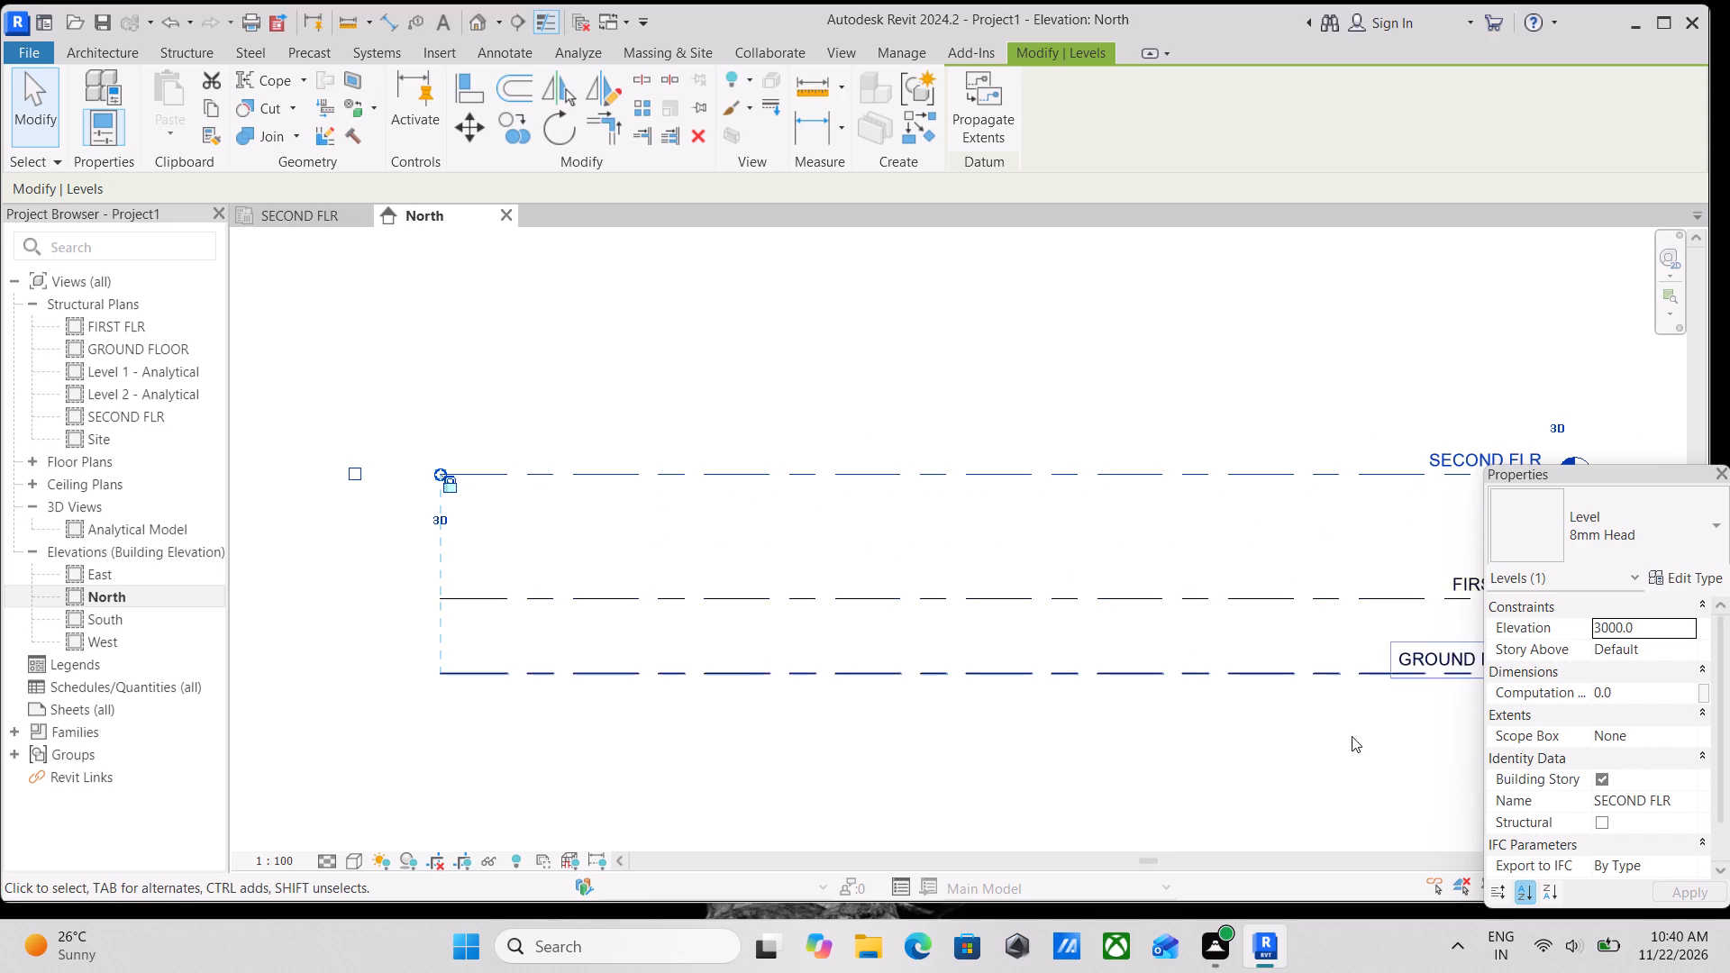
scroll(1283, 733, up, 3)
scroll(1064, 567, down, 3)
middle_drag(1037, 515, 972, 659)
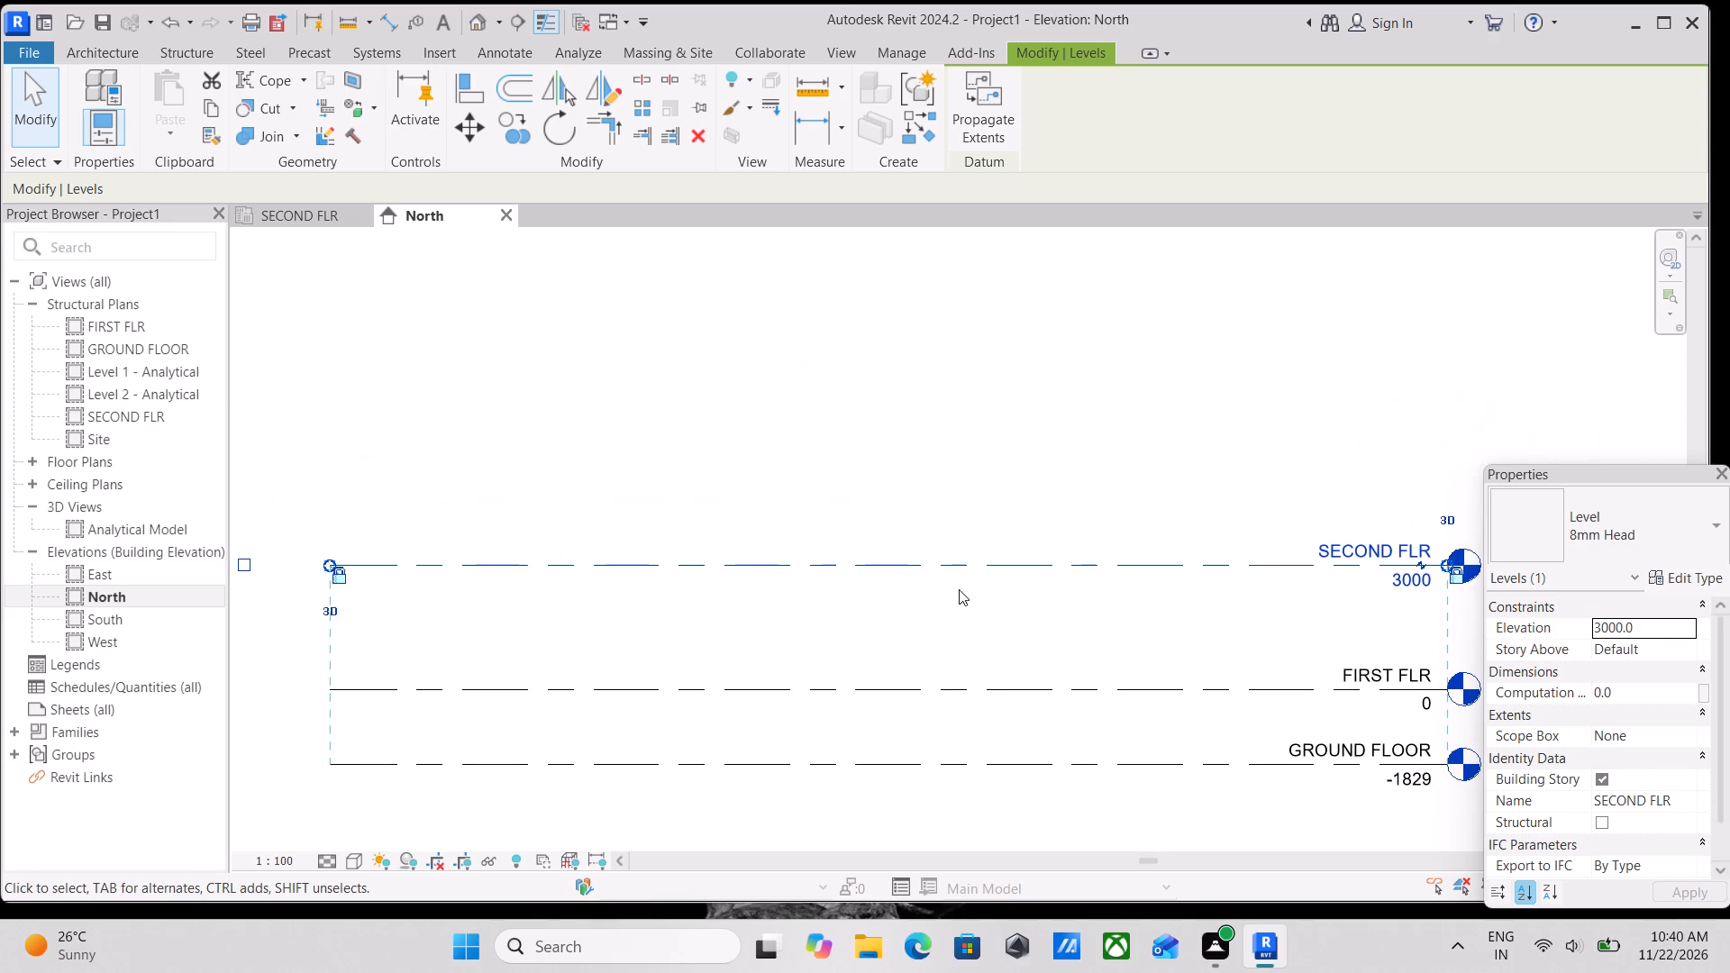
key(Escape)
text(LL)
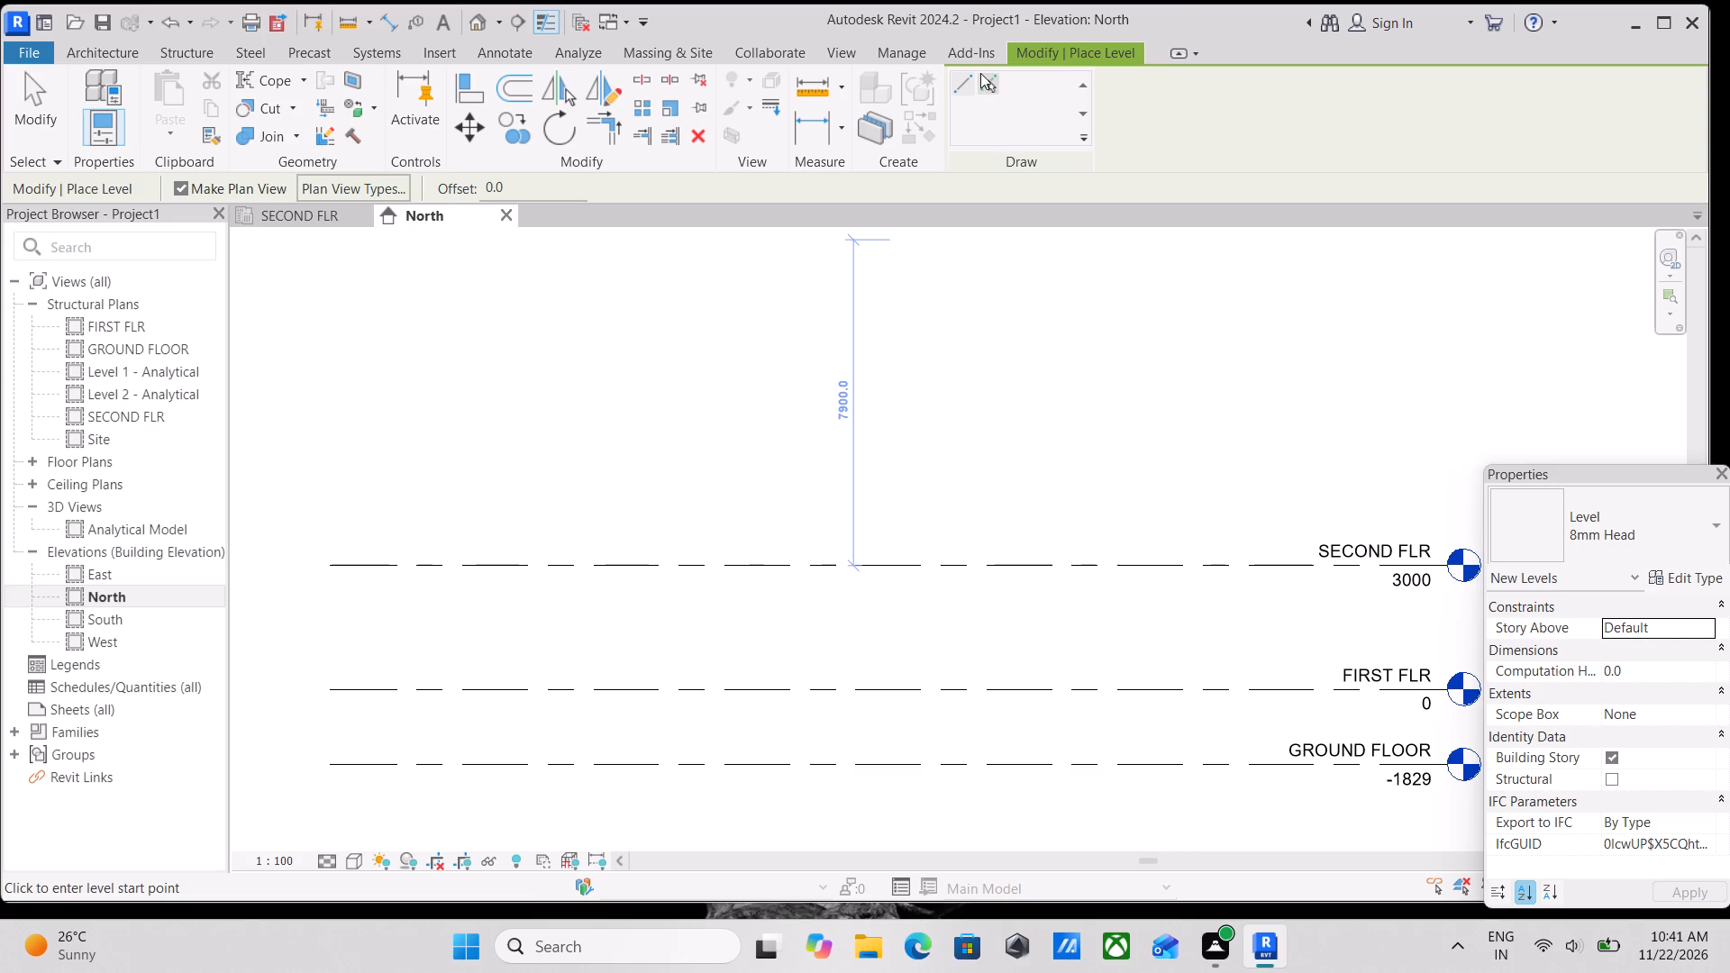
click(979, 73)
drag(534, 180, 342, 236)
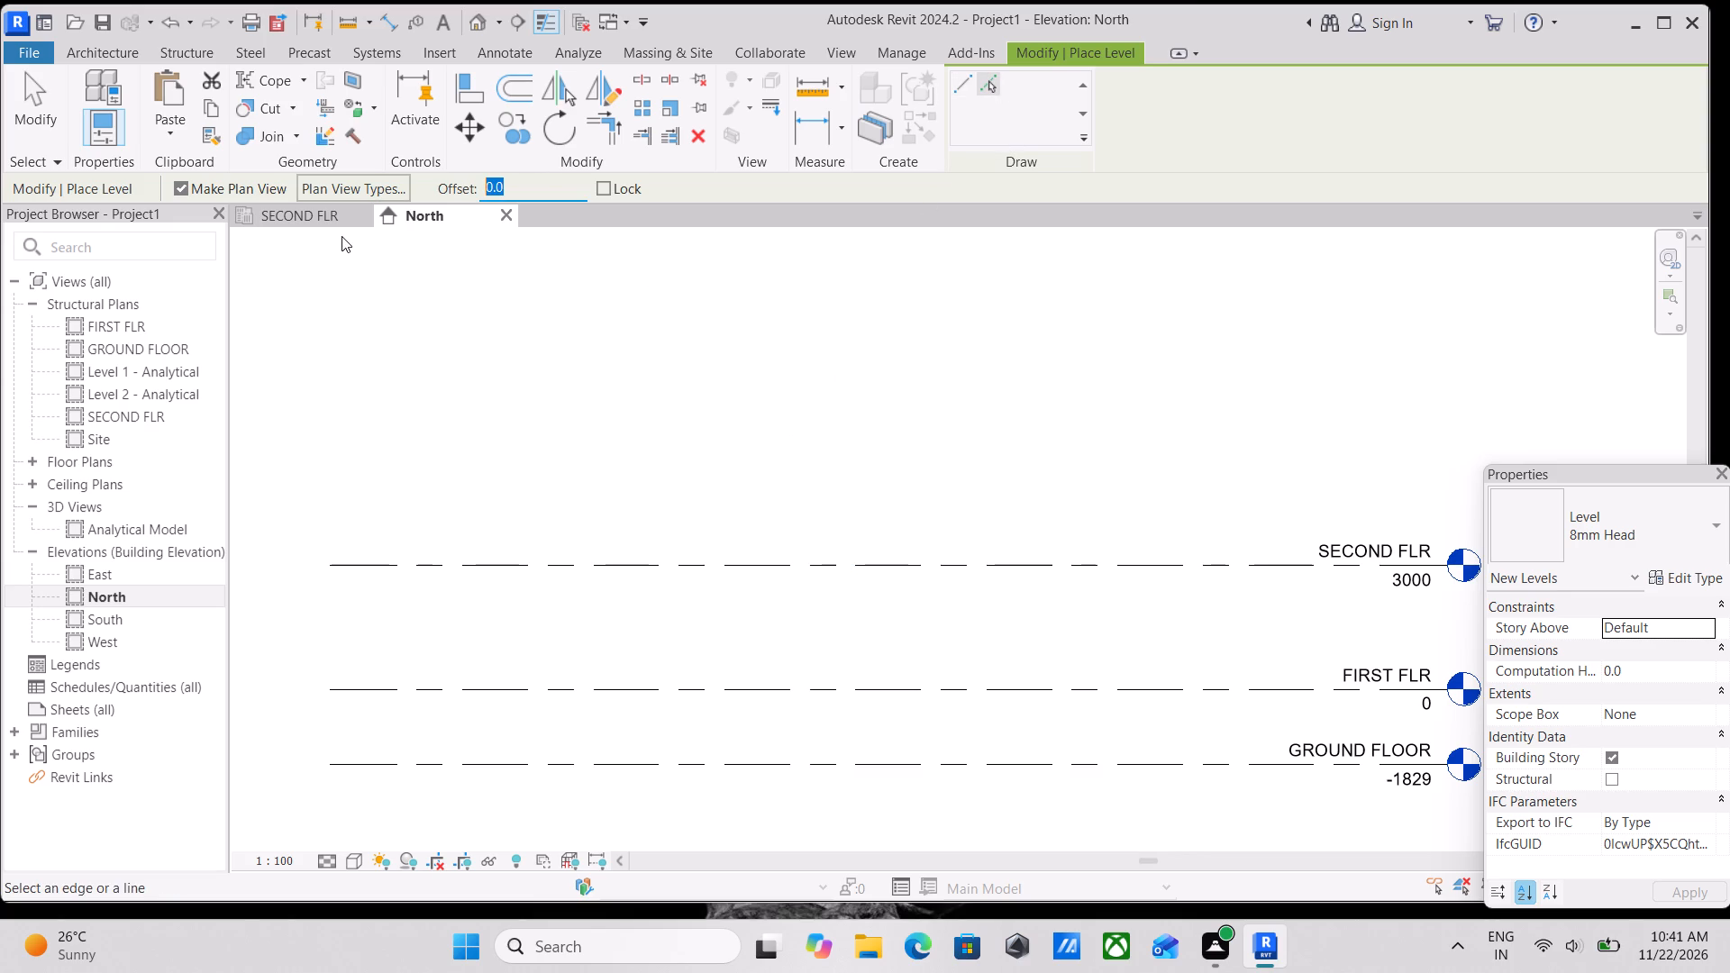
text(10')
key(Return)
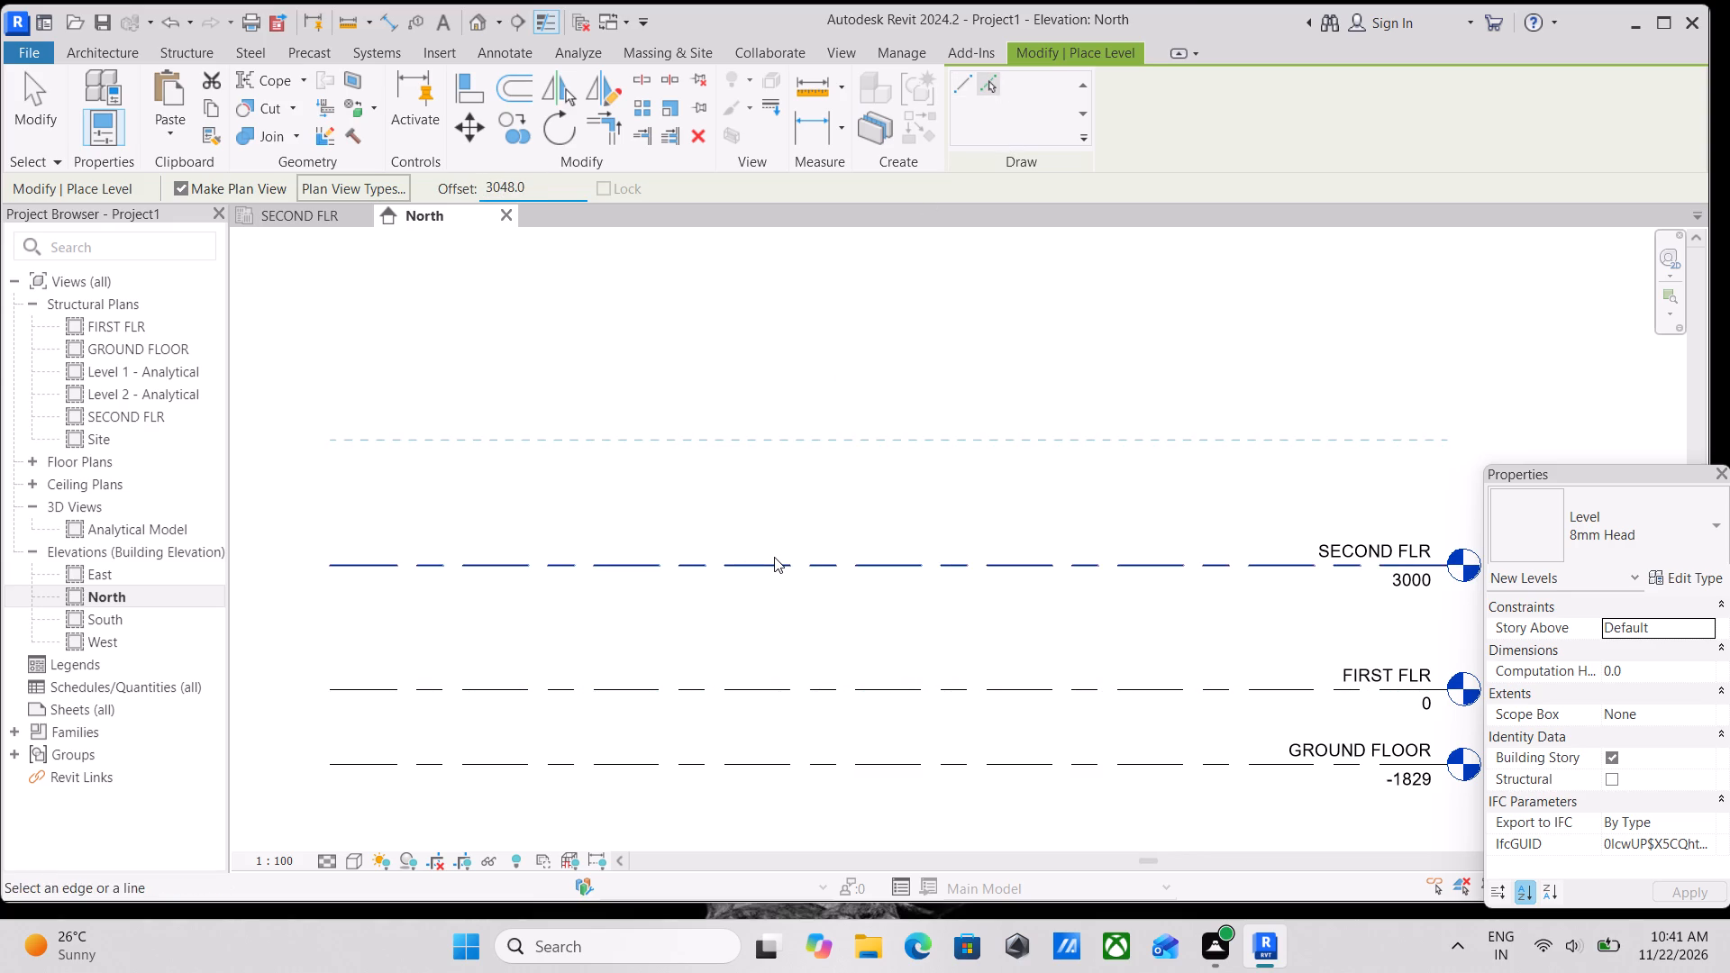
click(774, 557)
middle_drag(827, 525, 727, 563)
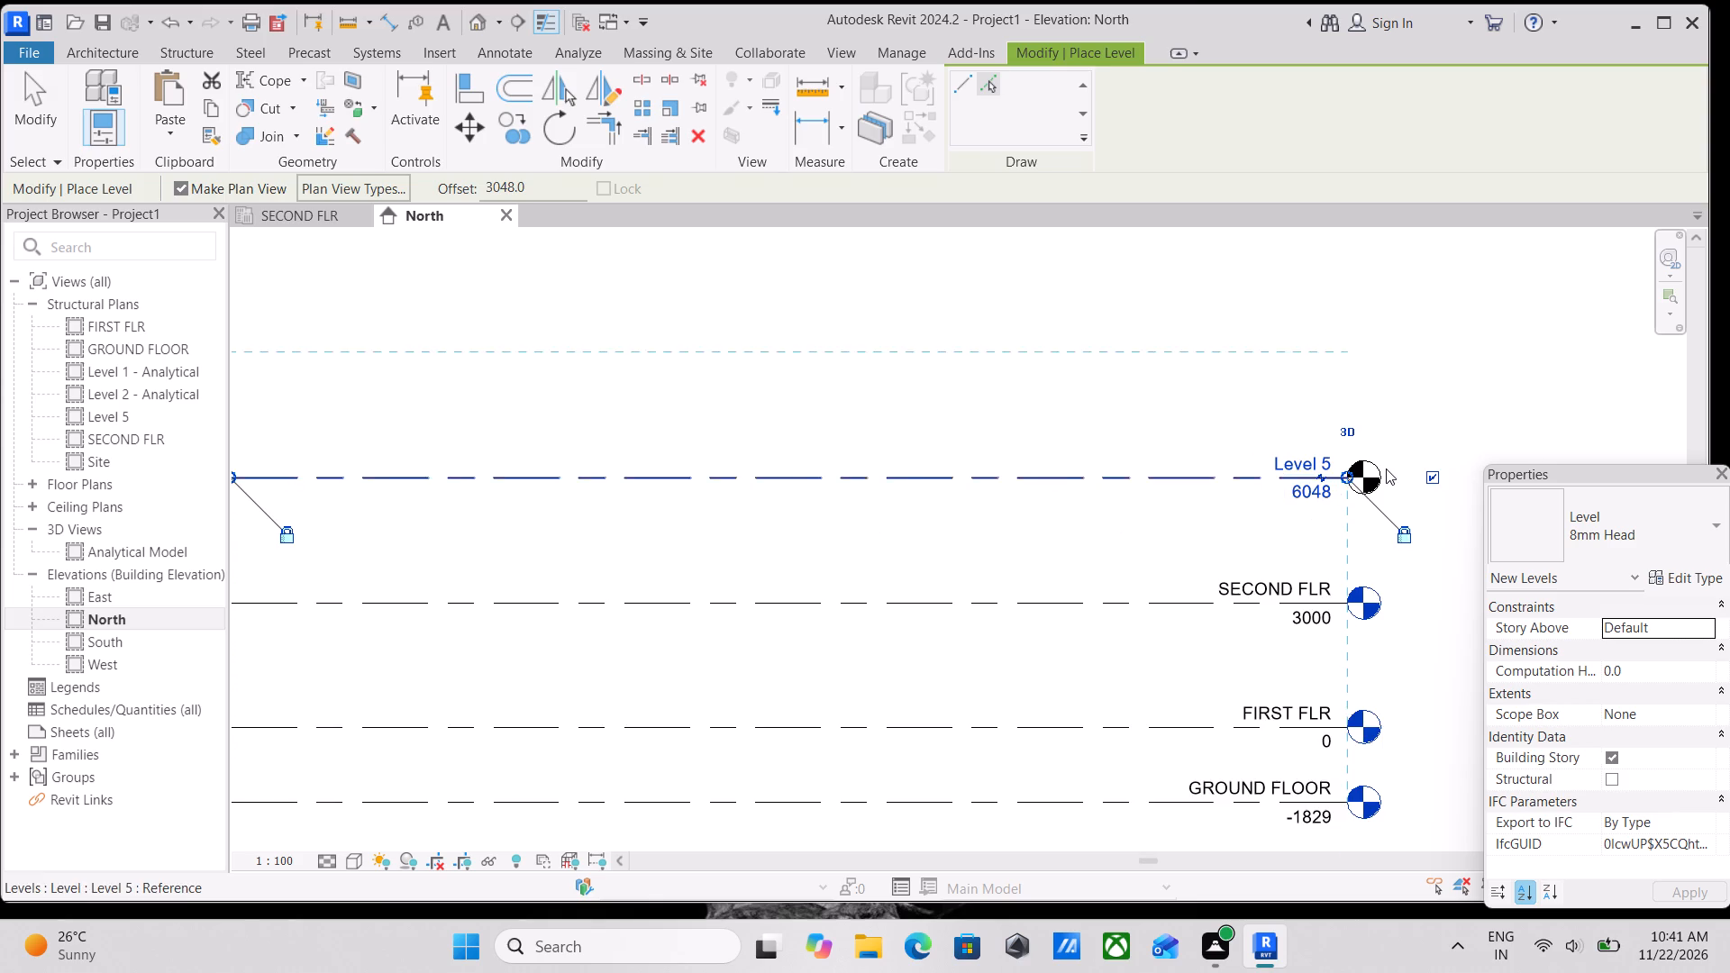
scroll(1386, 468, up, 2)
key(Escape)
key(Escape)
scroll(1295, 460, up, 5)
key(Escape)
key(Escape)
key(Escape)
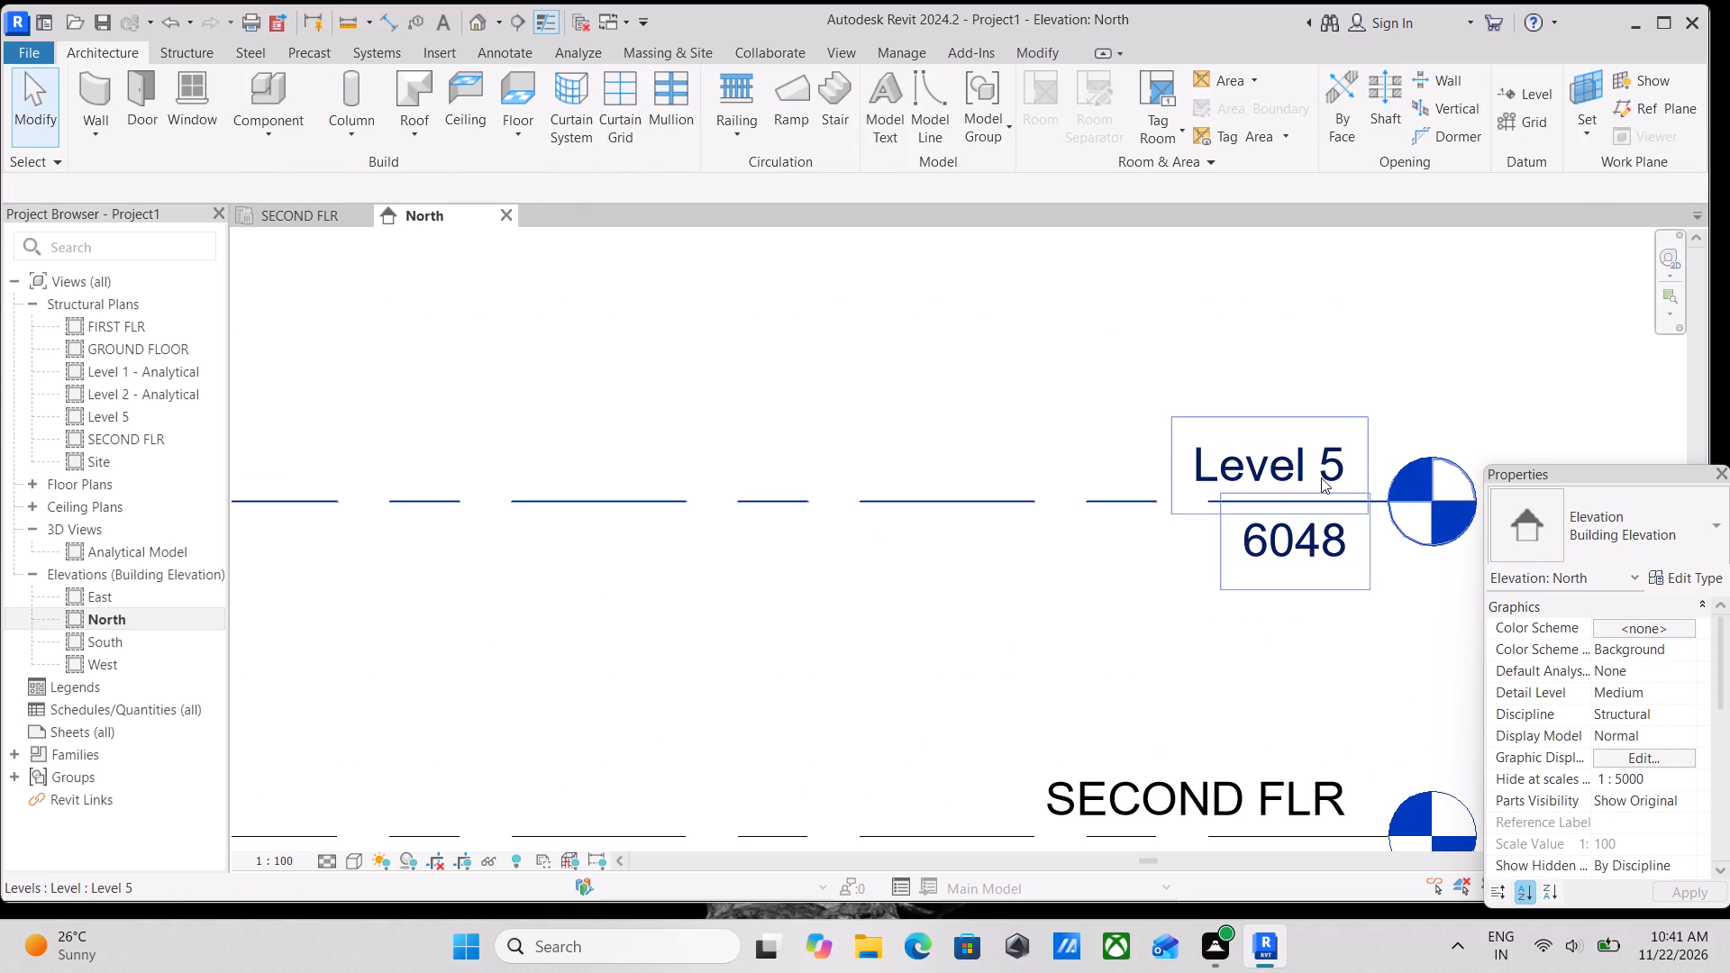
Rename the new level above SECOND FLR as 3RD FLR and rename its corresponding views to match.
double_click(1321, 477)
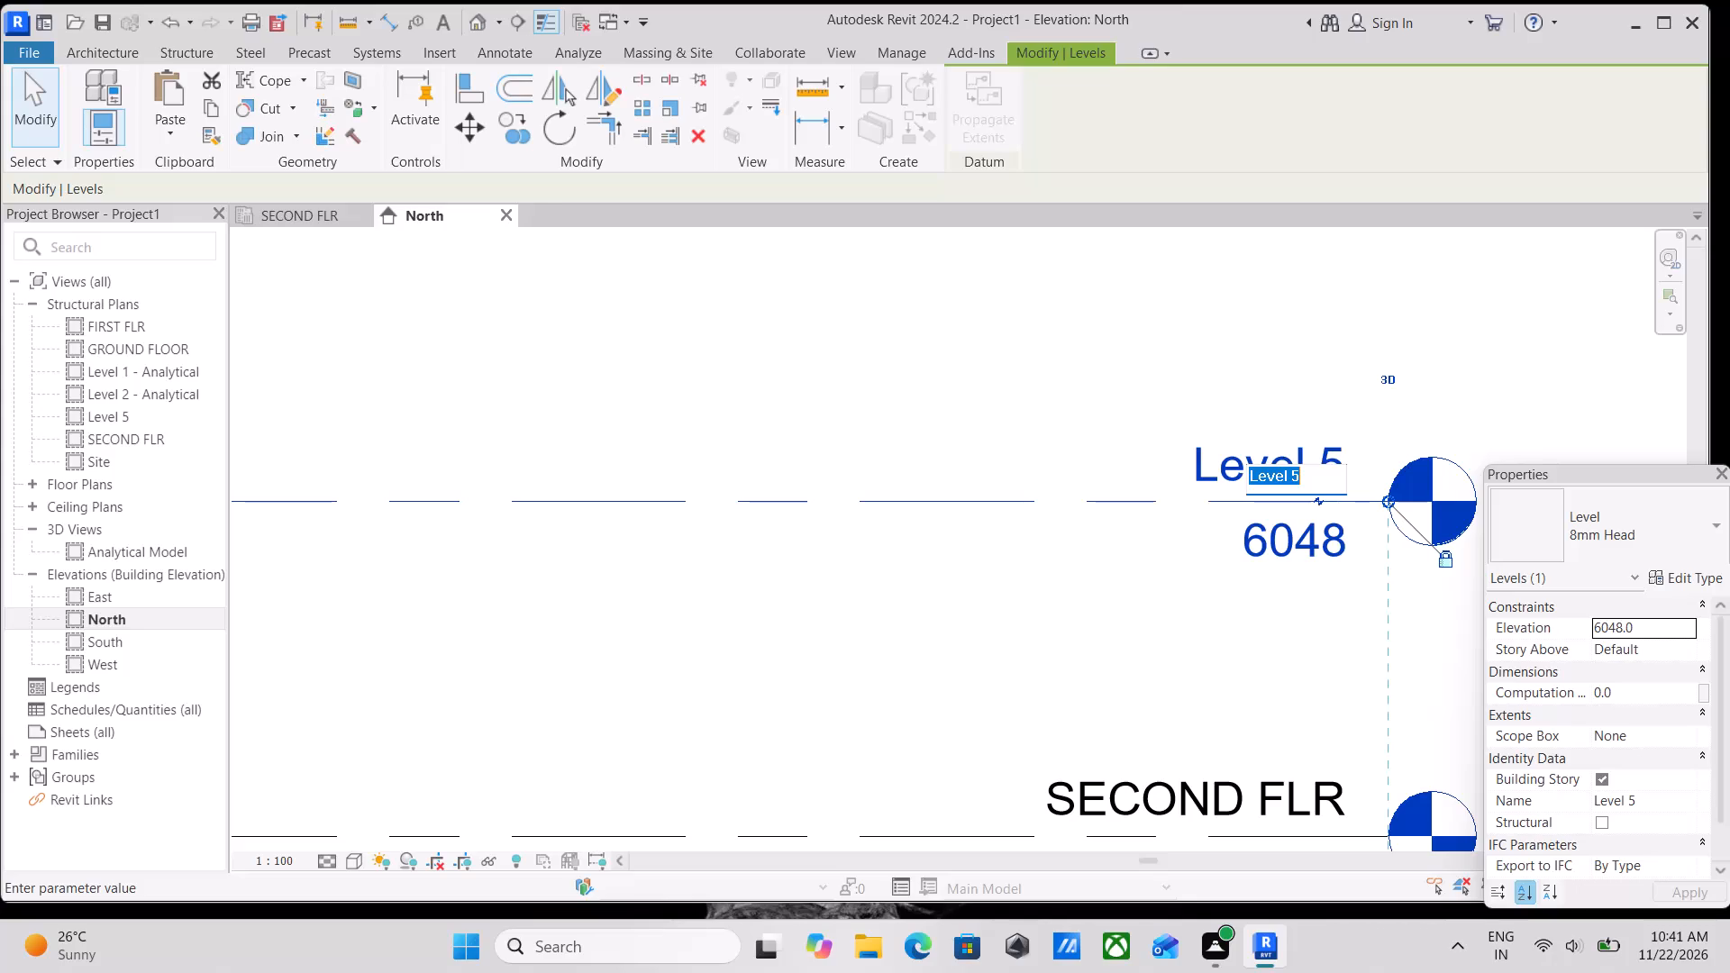
text(3RD FL)
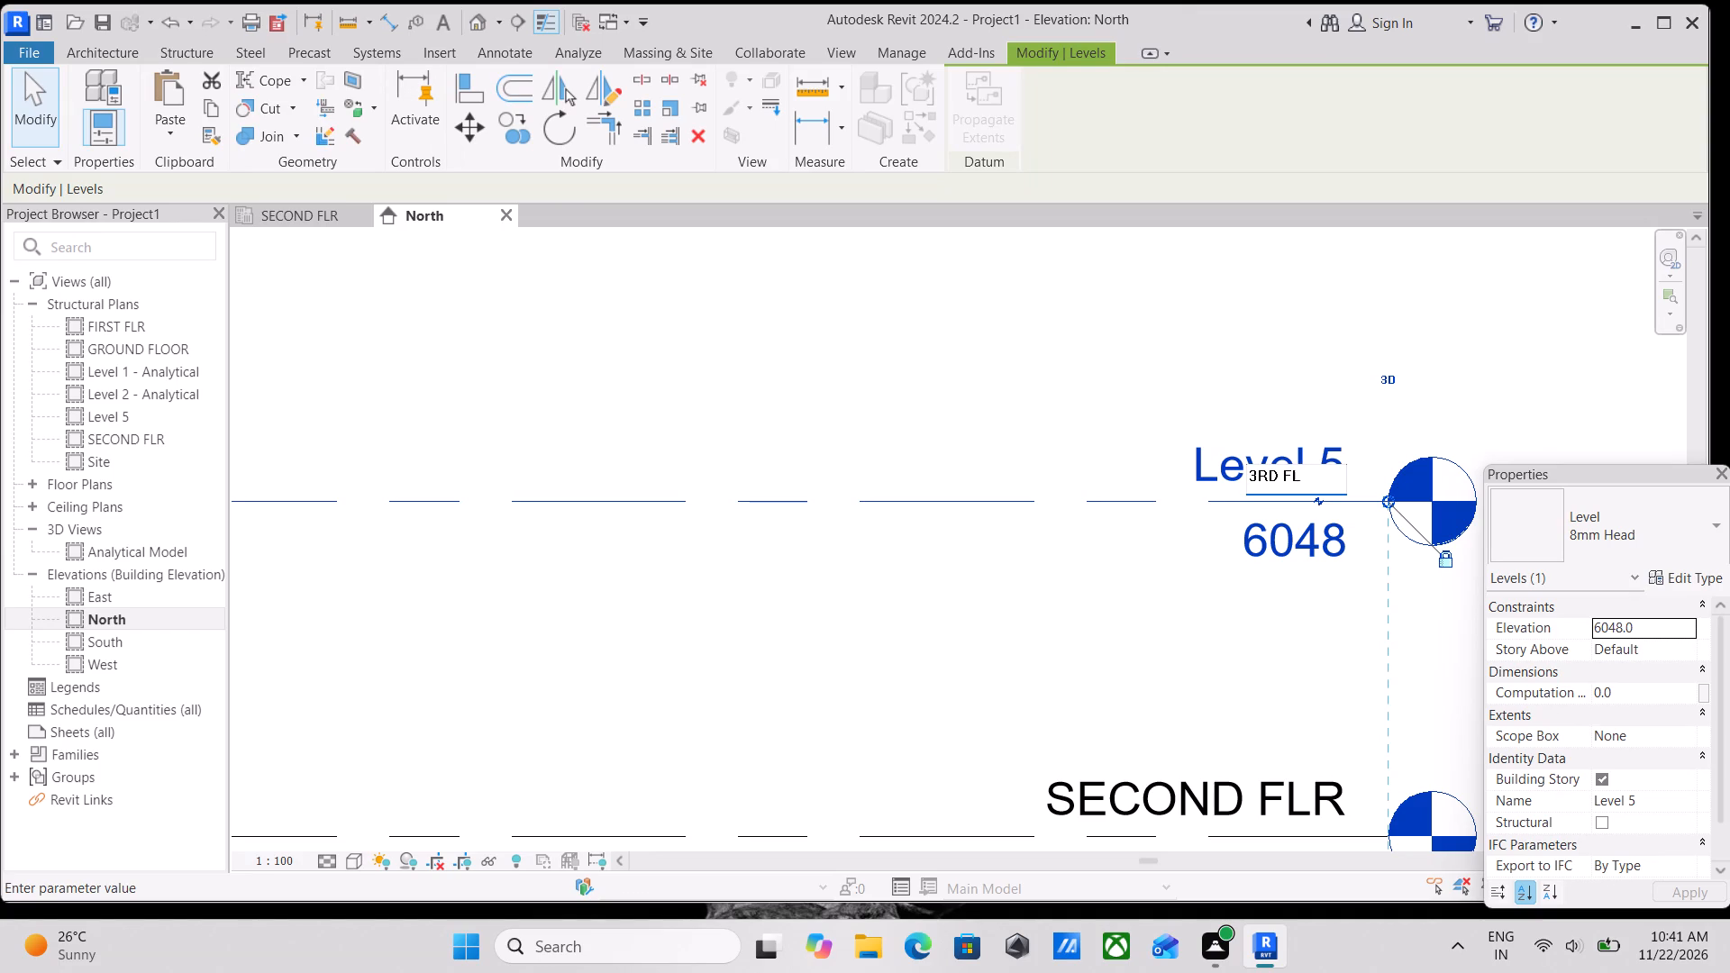
key(r)
key(Return)
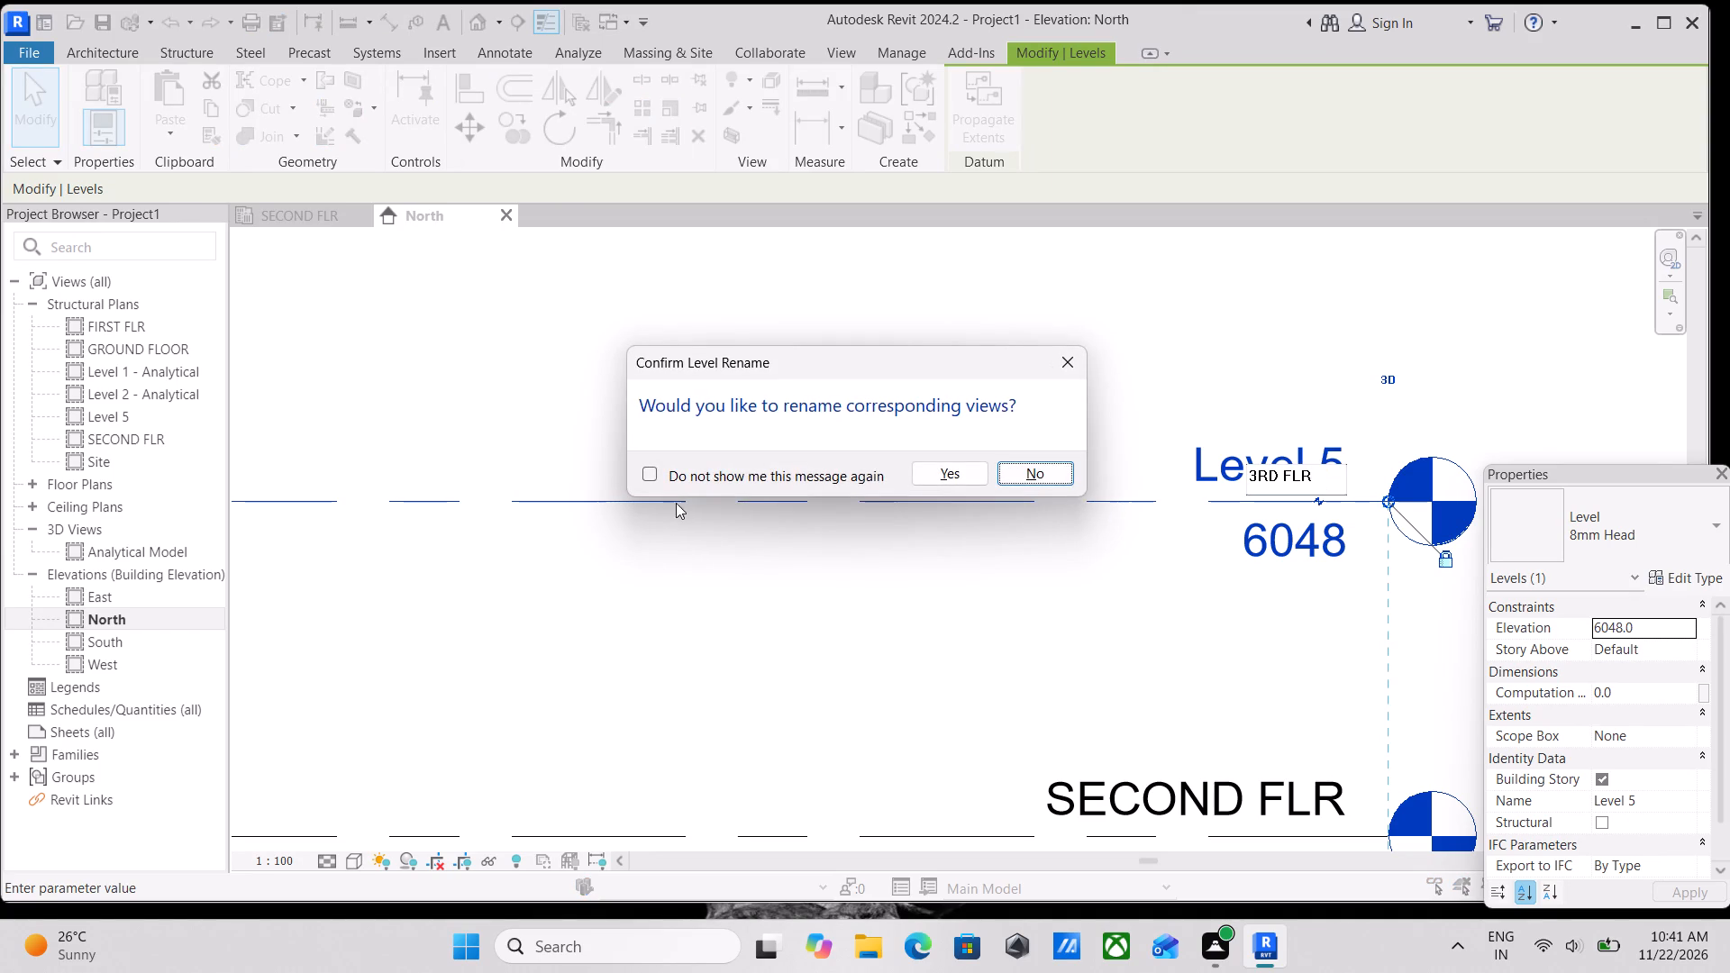
click(942, 477)
Add a level offset 10' above 3RD FLR by picking the 3RD FLR line in the North elevation.
scroll(1270, 580, down, 8)
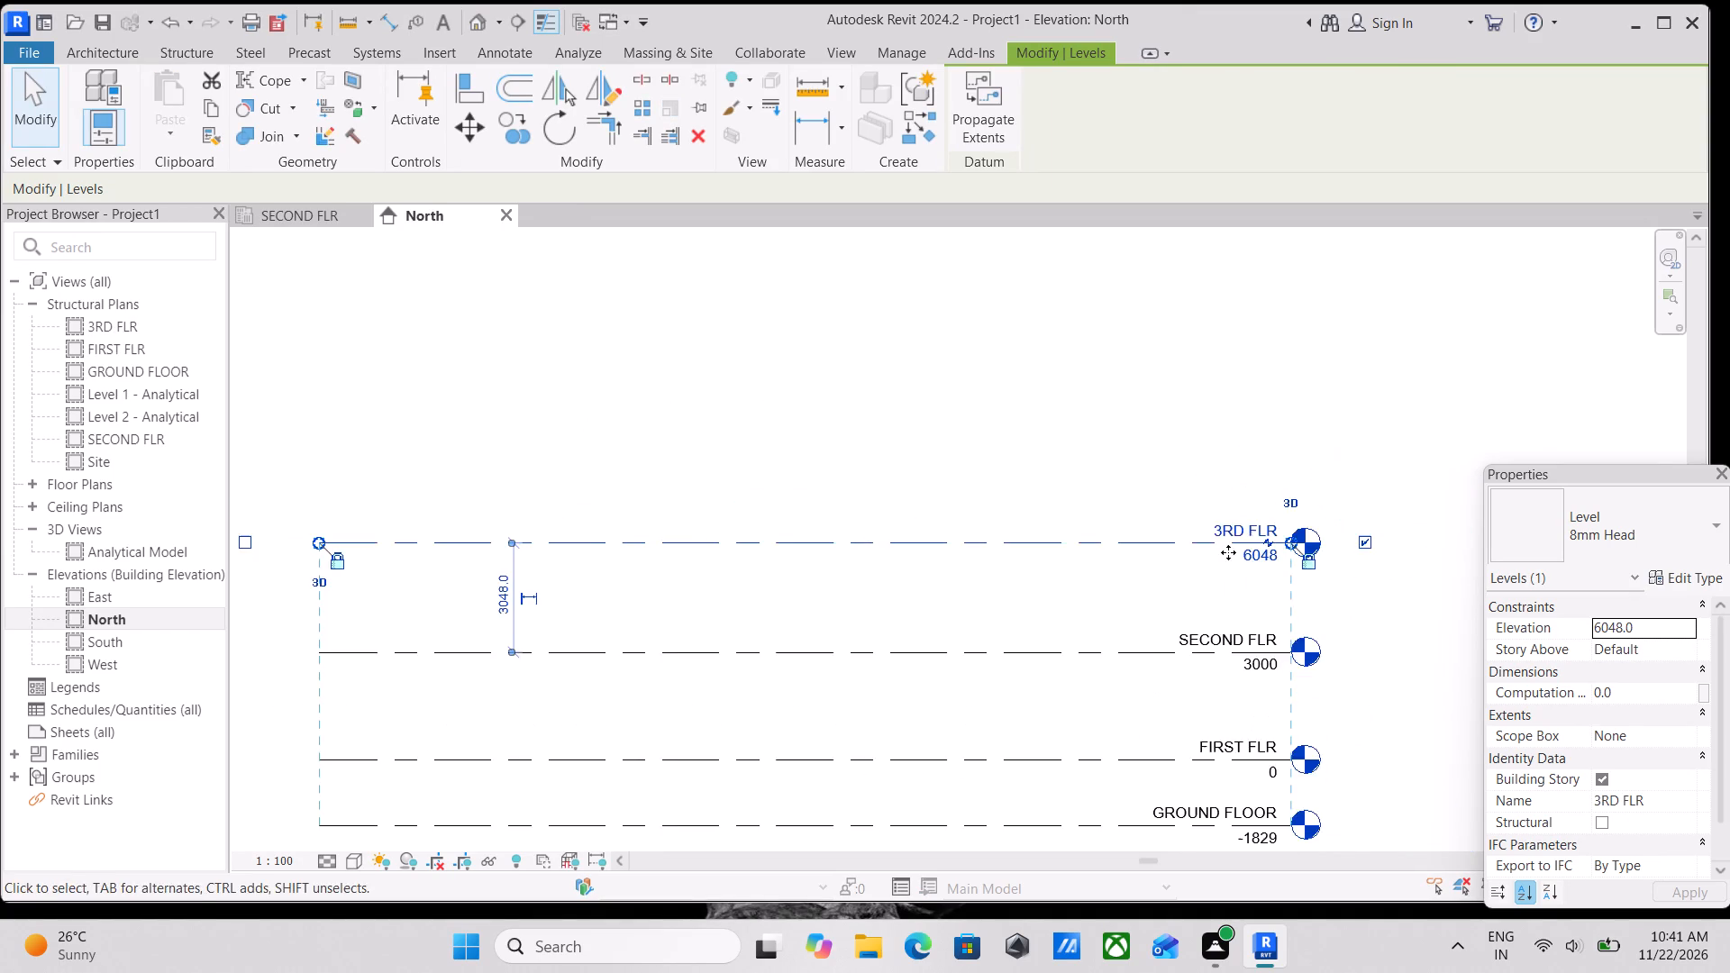
scroll(1012, 525, down, 5)
middle_drag(1004, 515, 1104, 359)
scroll(1084, 428, up, 3)
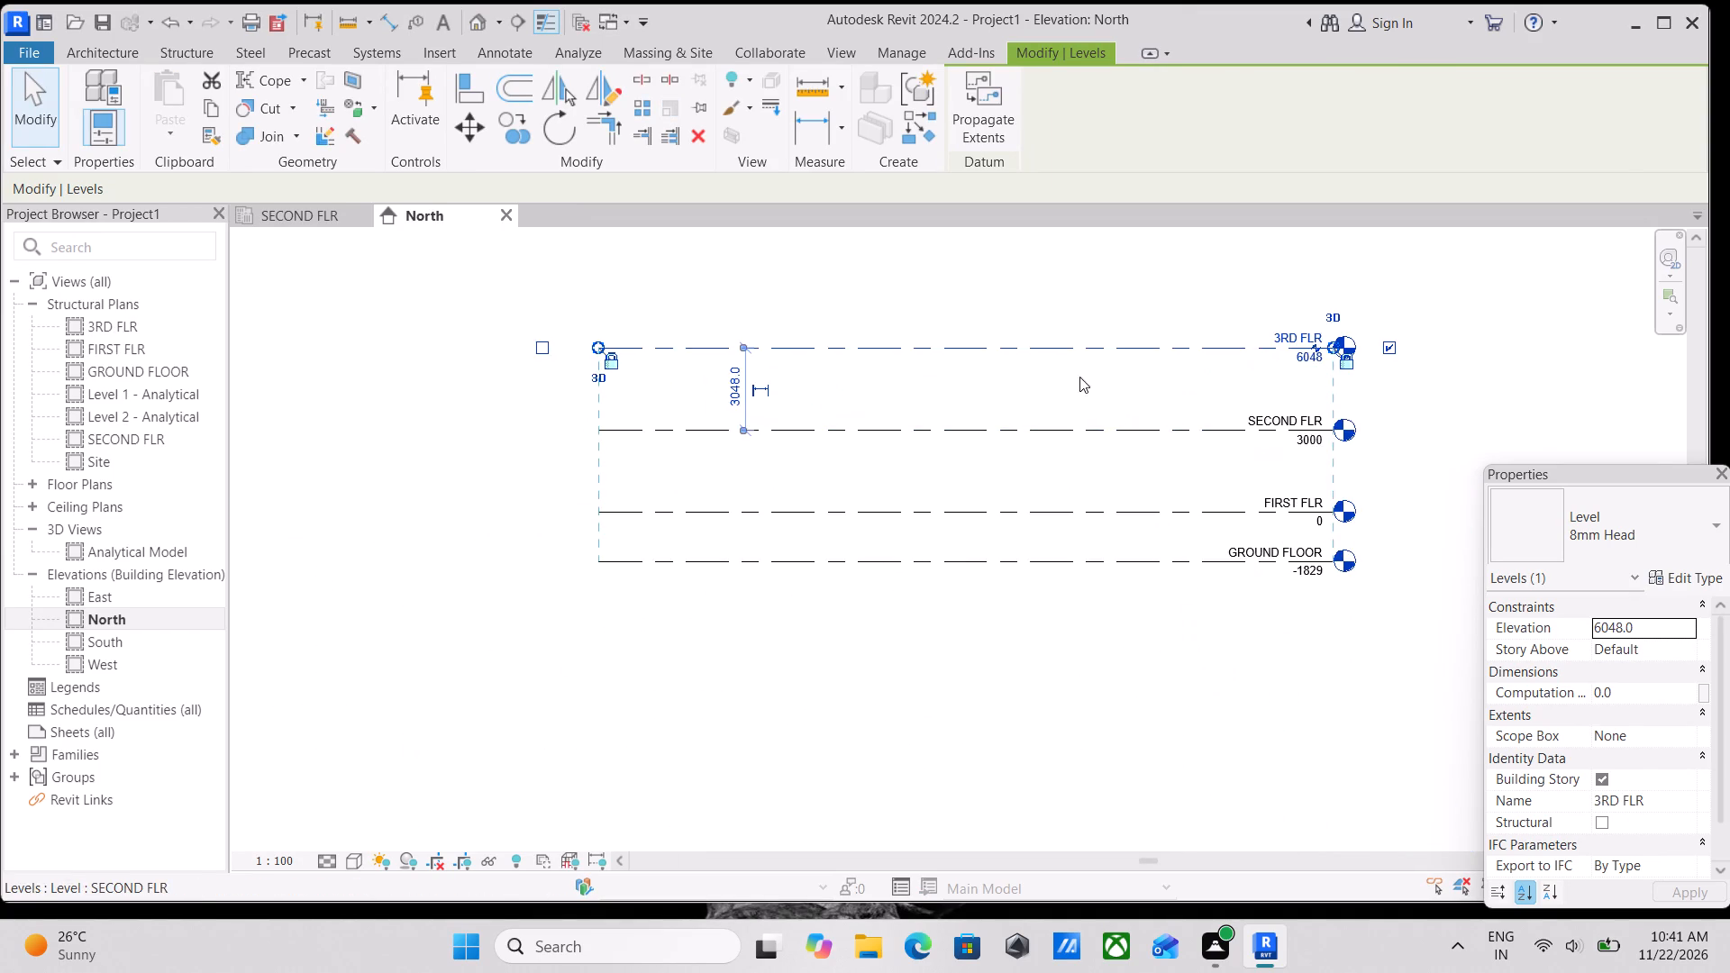
scroll(1063, 338, up, 3)
key(Escape)
middle_drag(1063, 339, 1061, 411)
key(l)
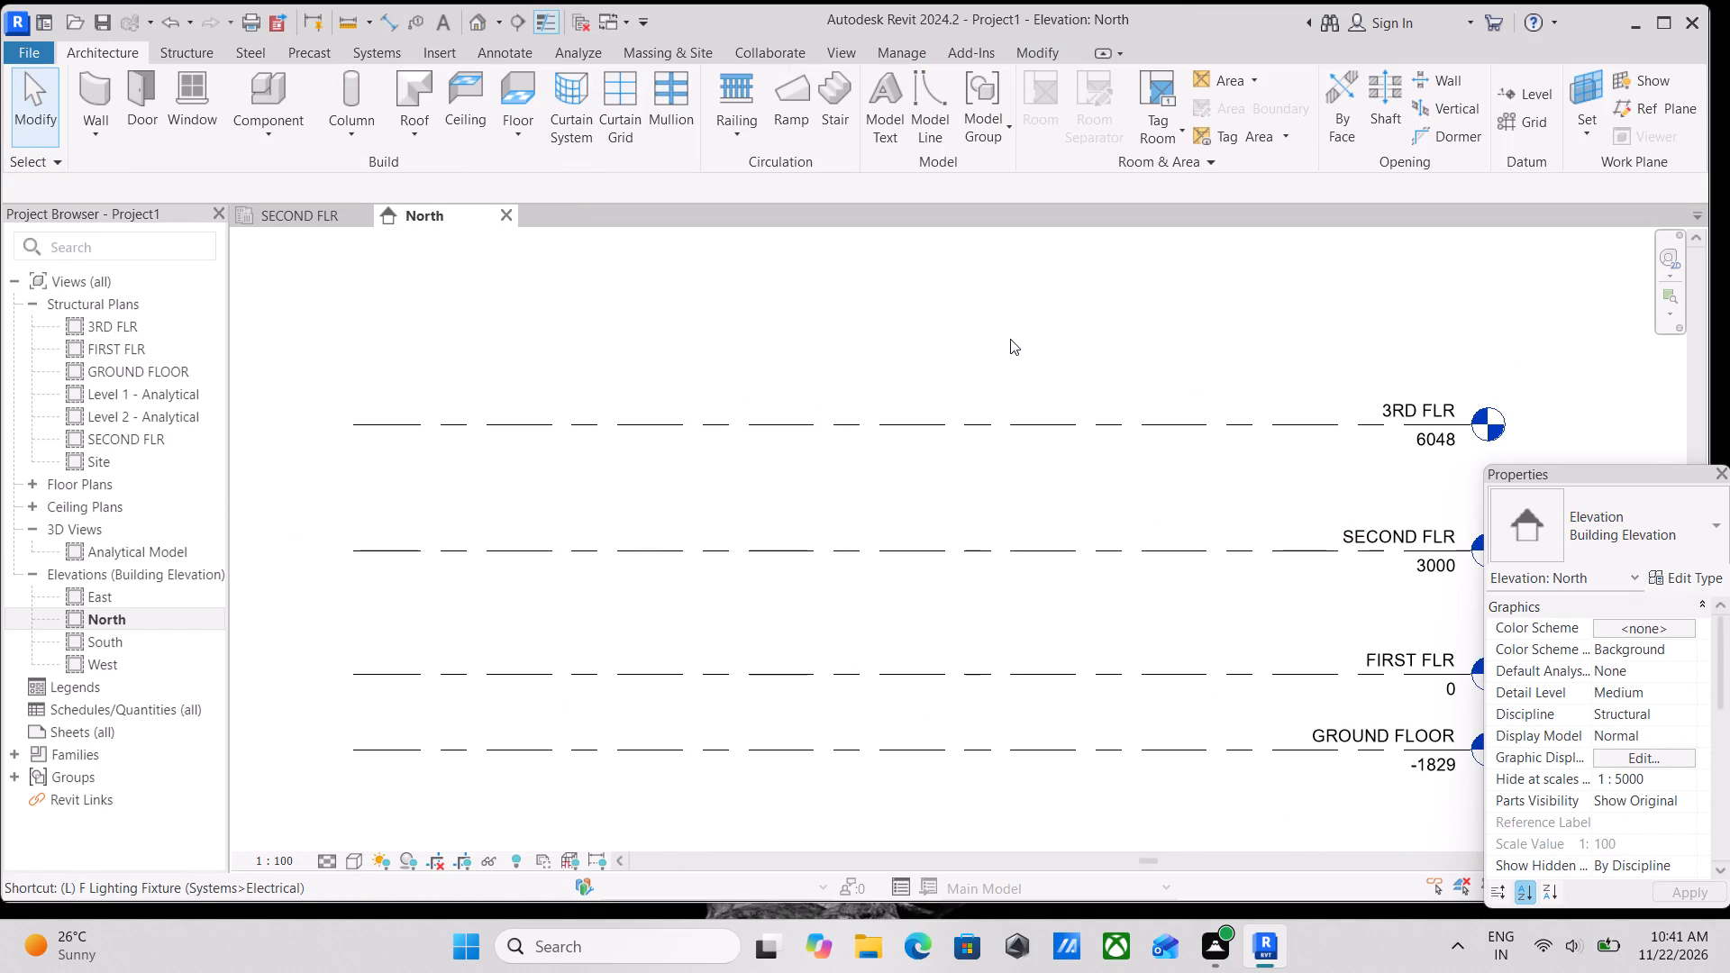
scroll(964, 422, up, 2)
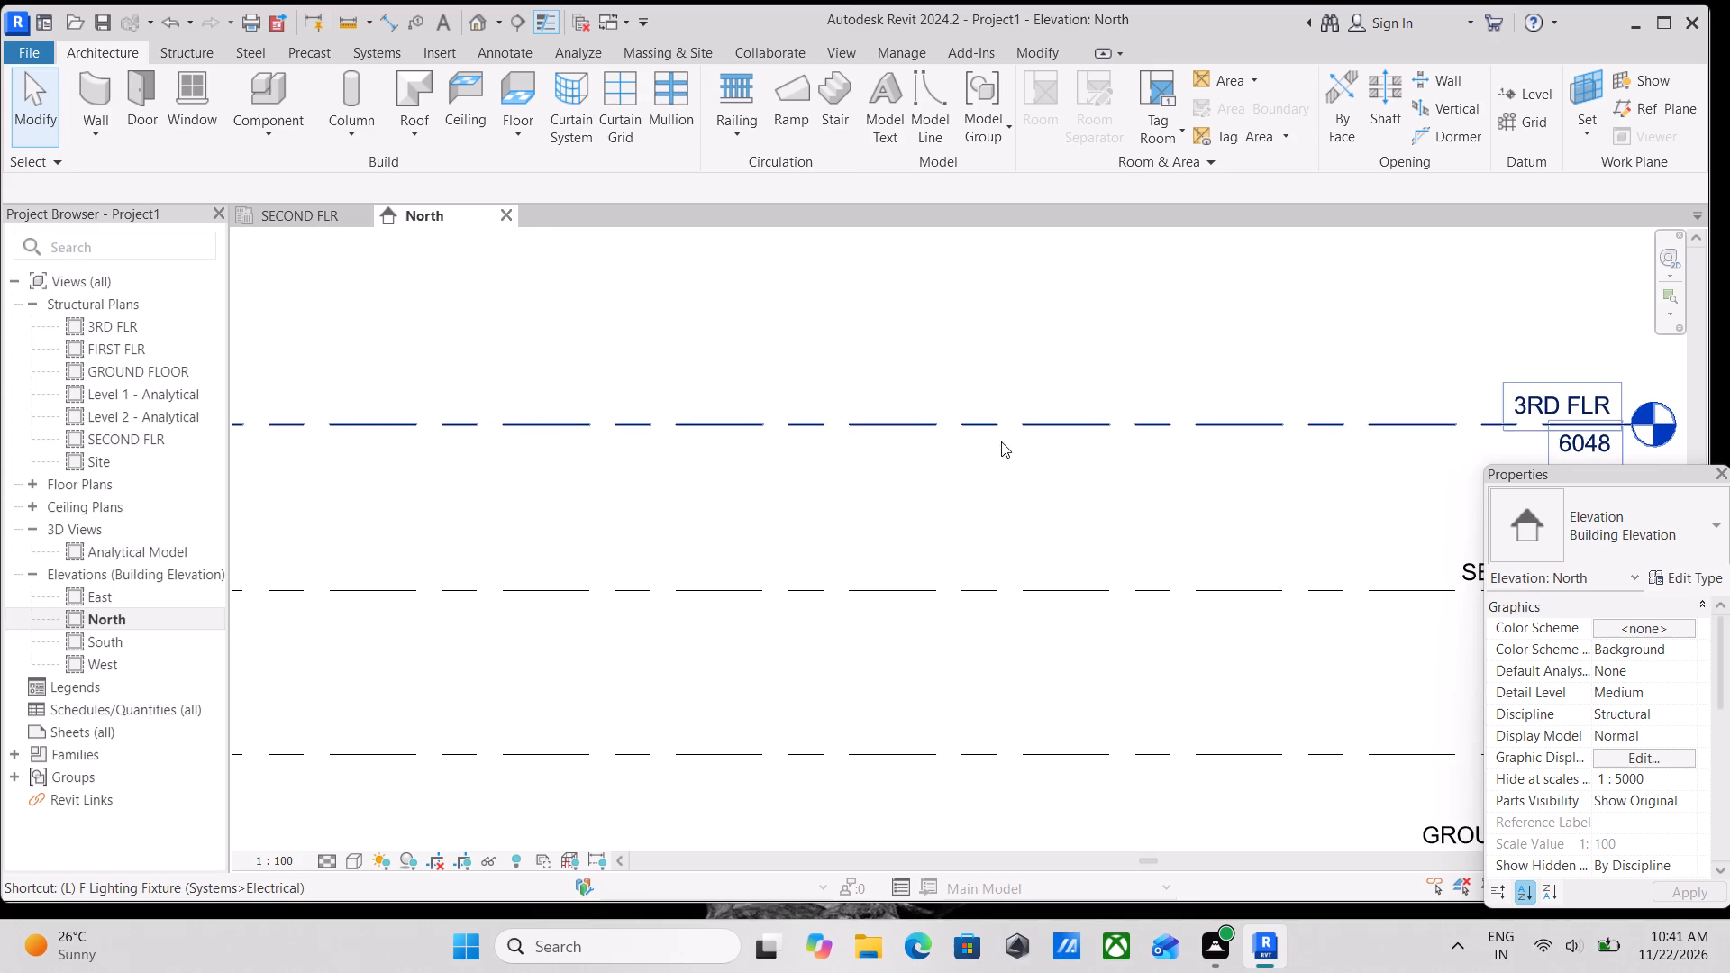
scroll(980, 356, down, 5)
middle_drag(974, 353, 1016, 460)
scroll(1016, 460, up, 4)
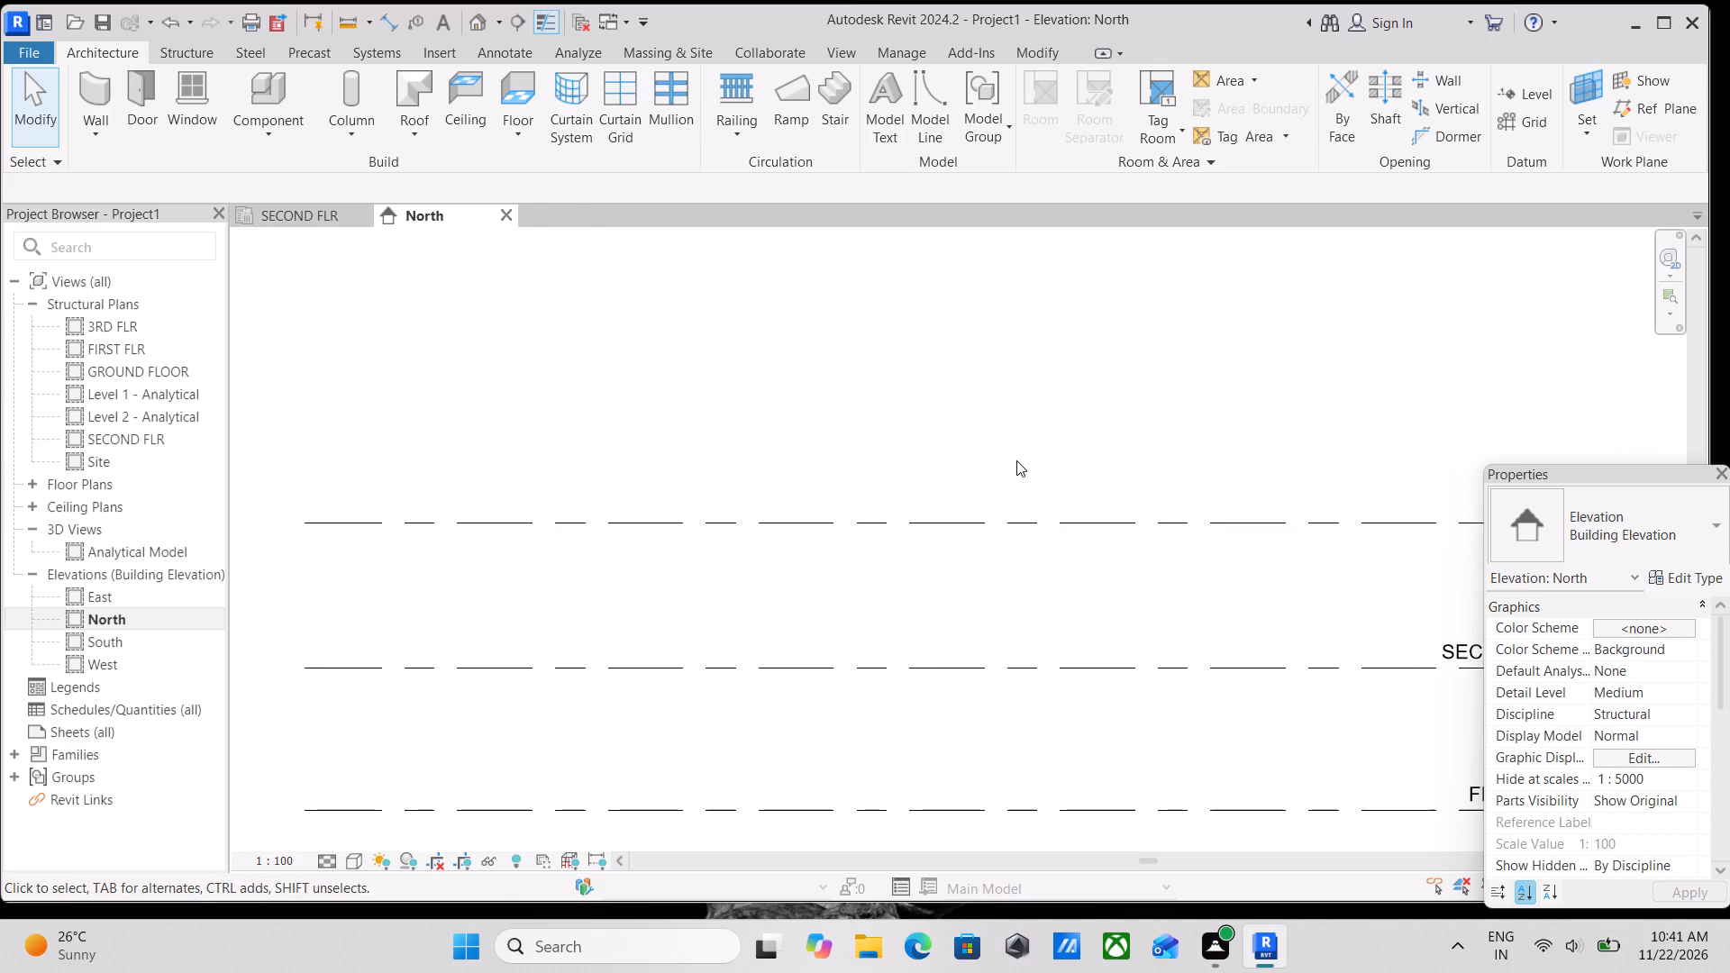
scroll(1016, 460, down, 3)
scroll(1255, 504, up, 3)
key(Escape)
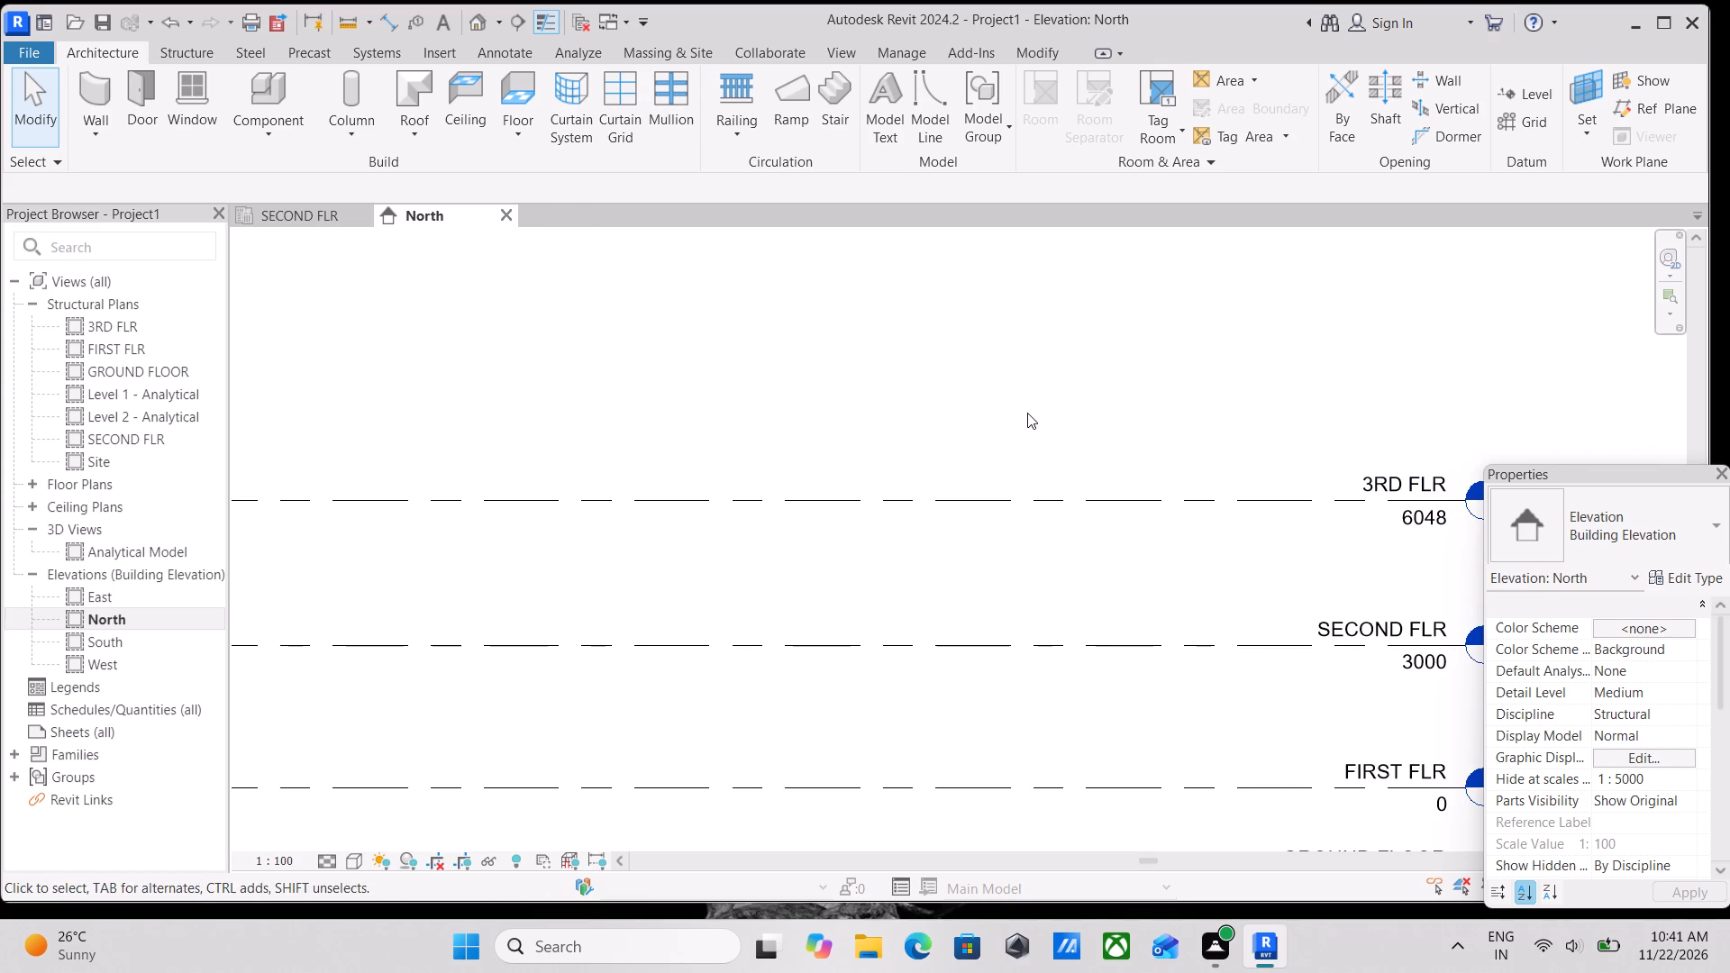
text(LL)
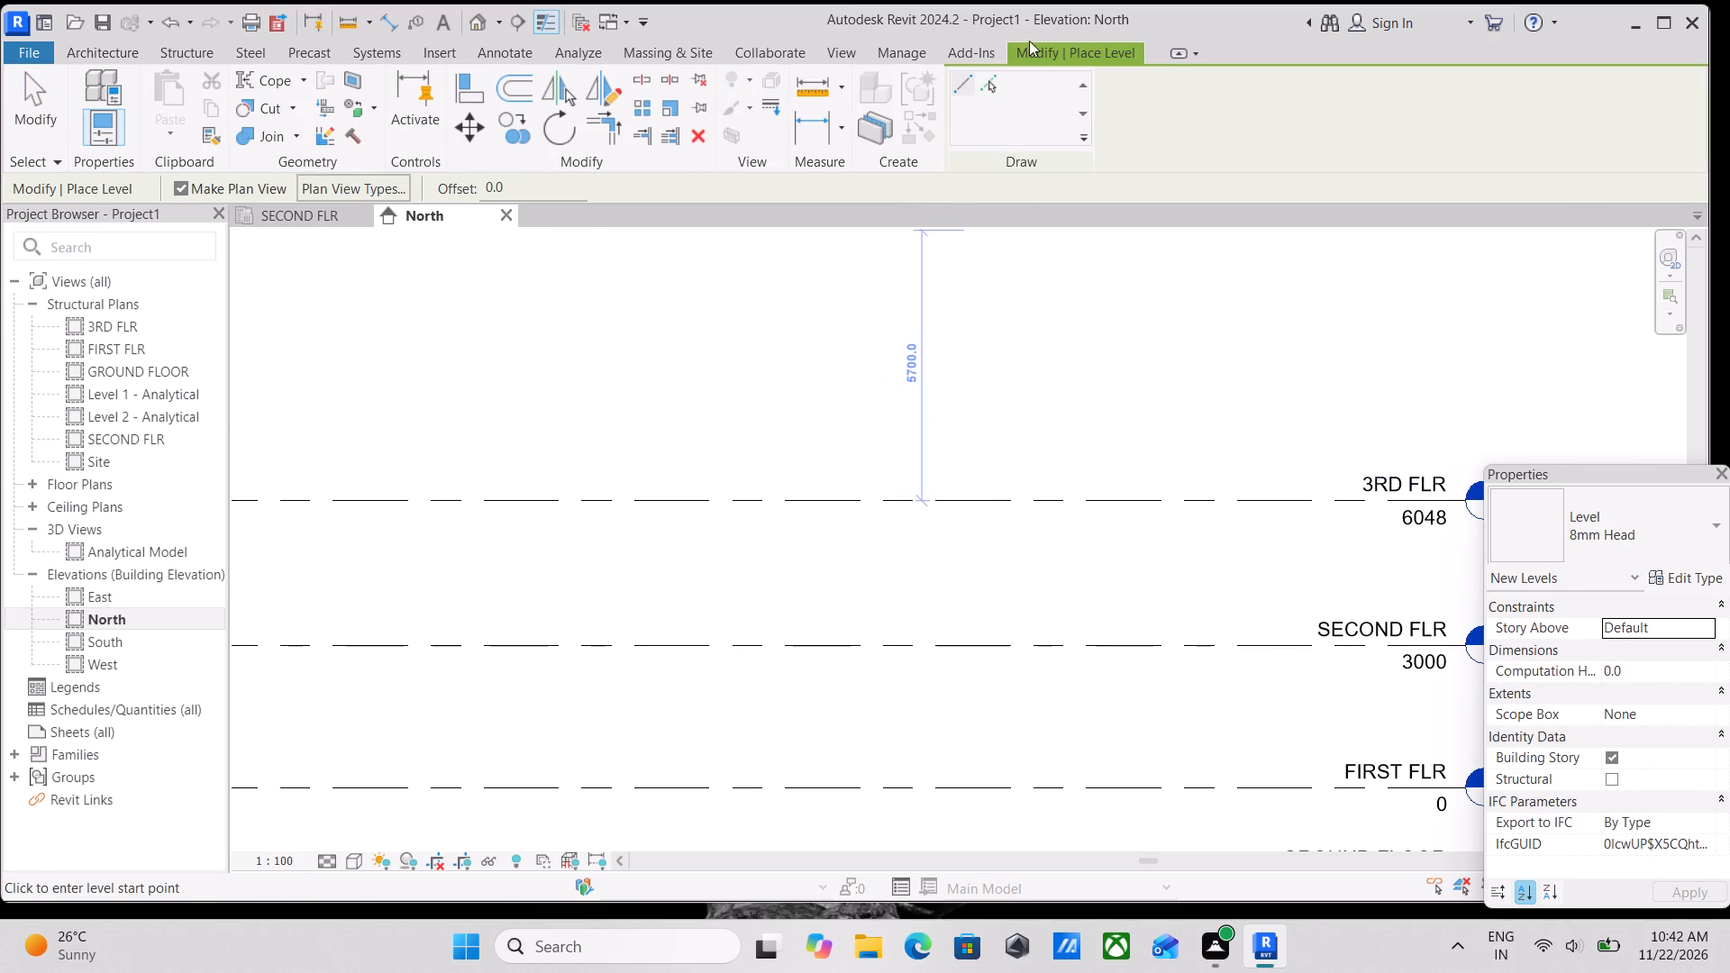
click(997, 86)
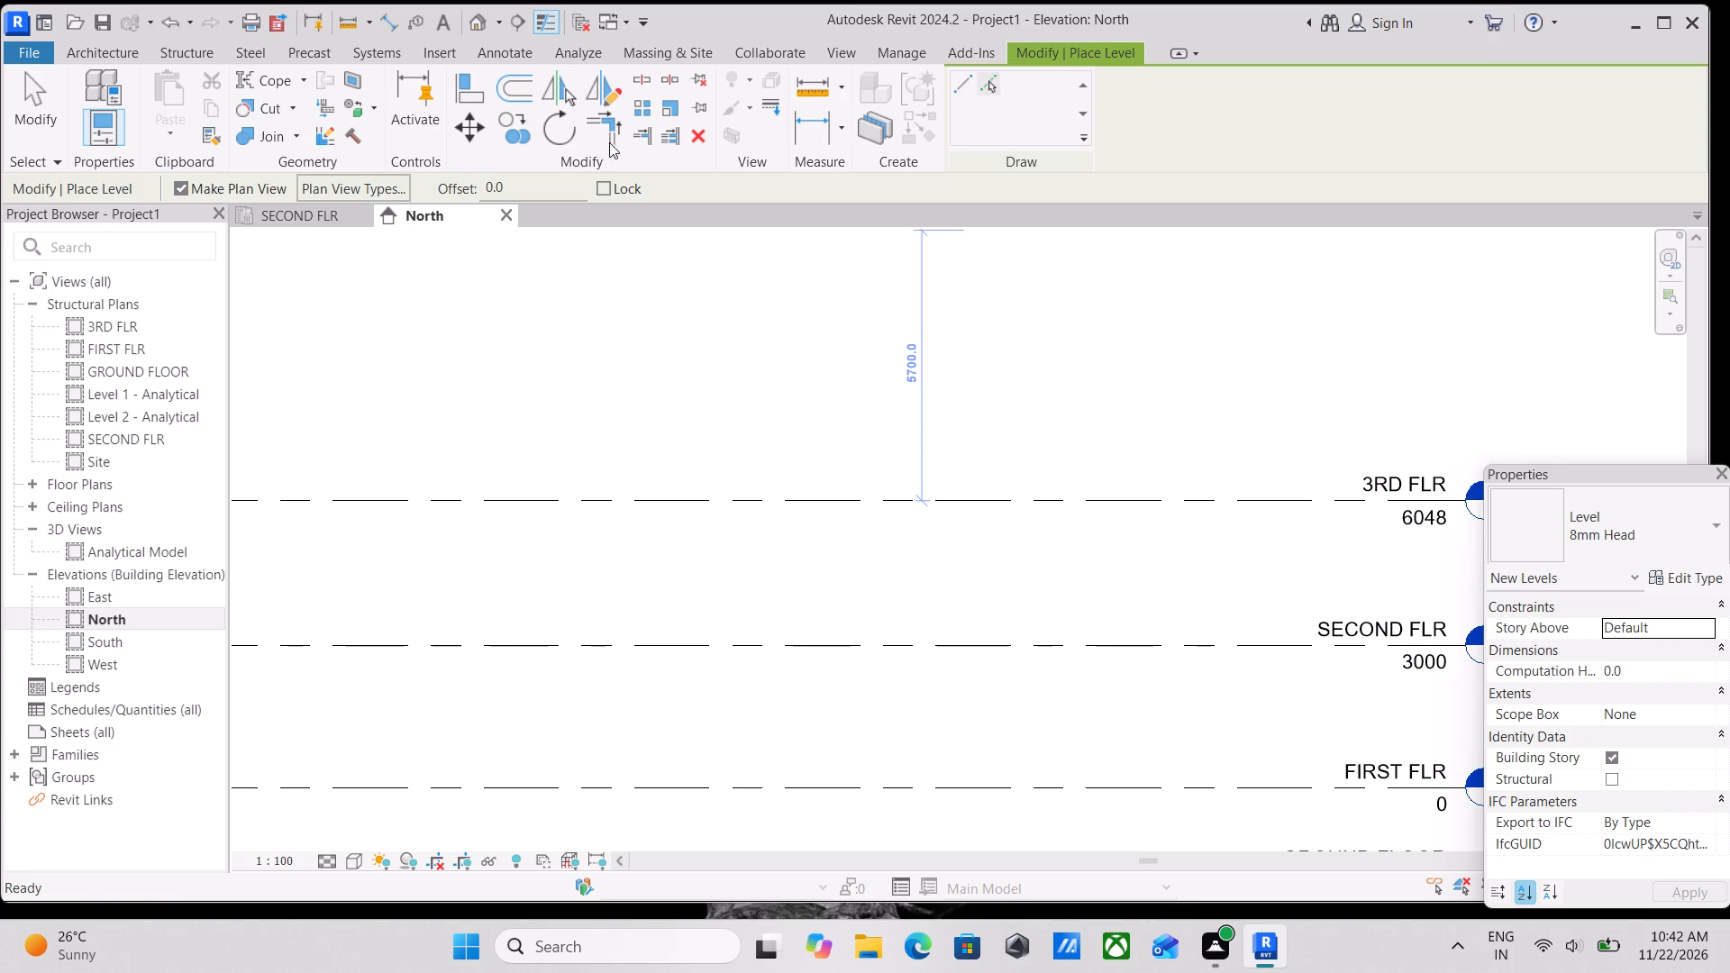
drag(546, 186, 353, 216)
key(1)
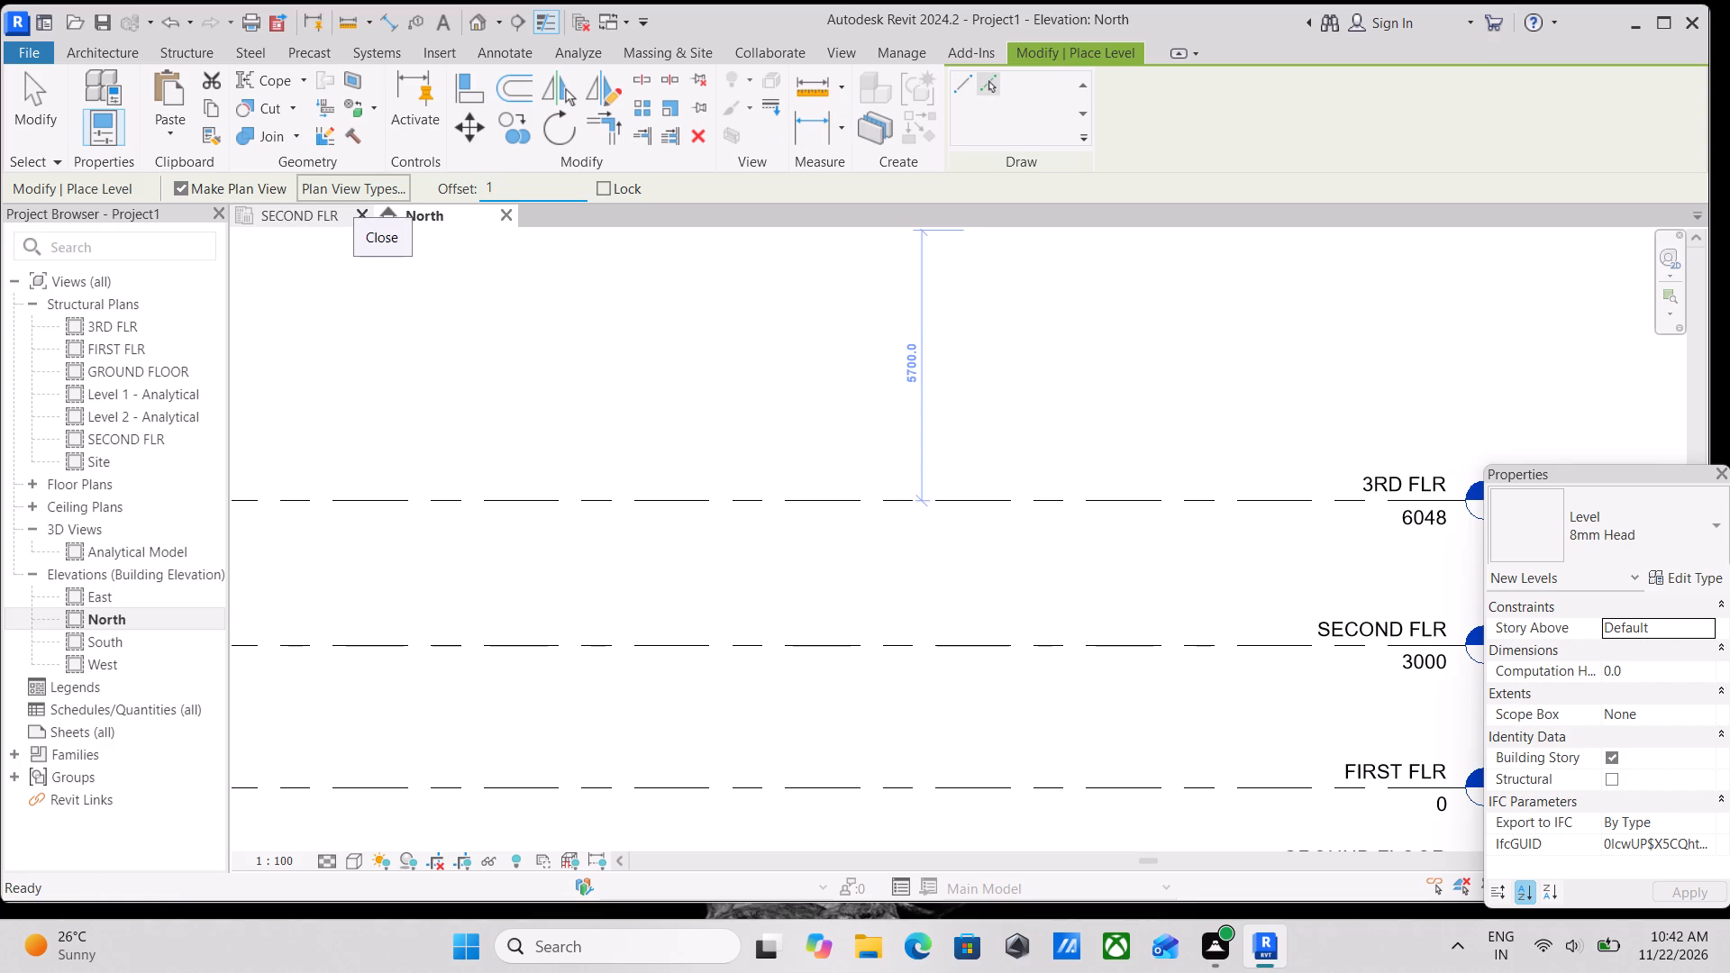
text(0')
key(Return)
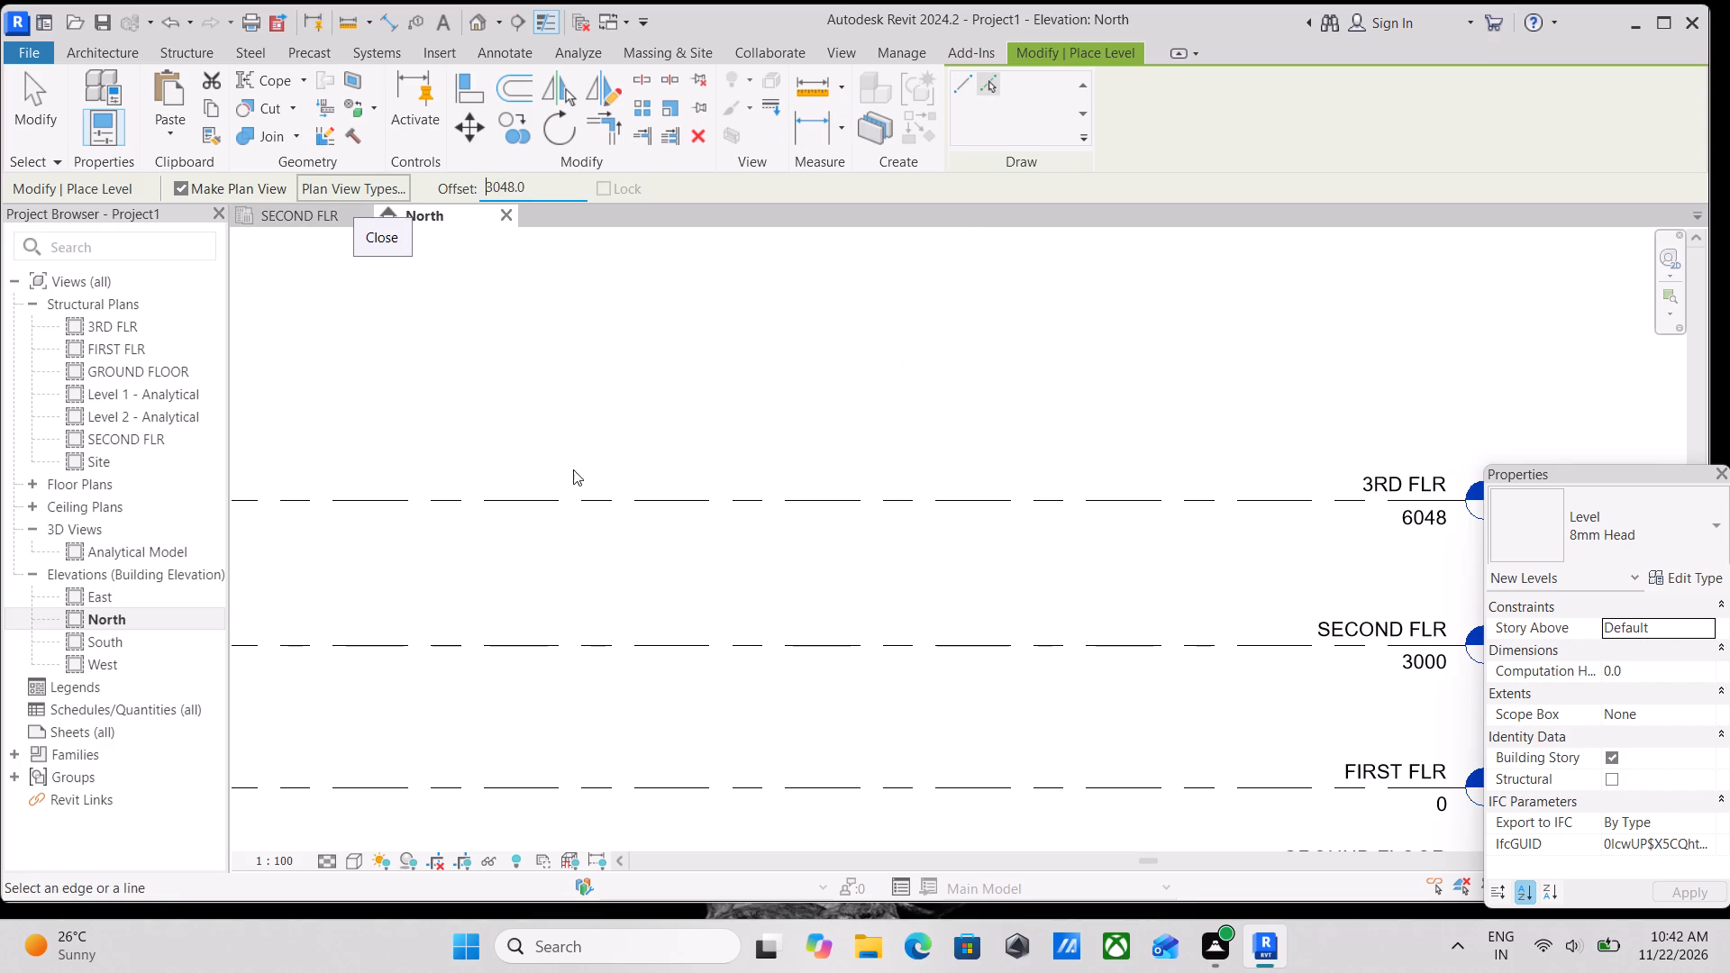
click(916, 494)
key(Escape)
scroll(1386, 274, down, 4)
key(Escape)
scroll(1422, 328, up, 3)
key(Escape)
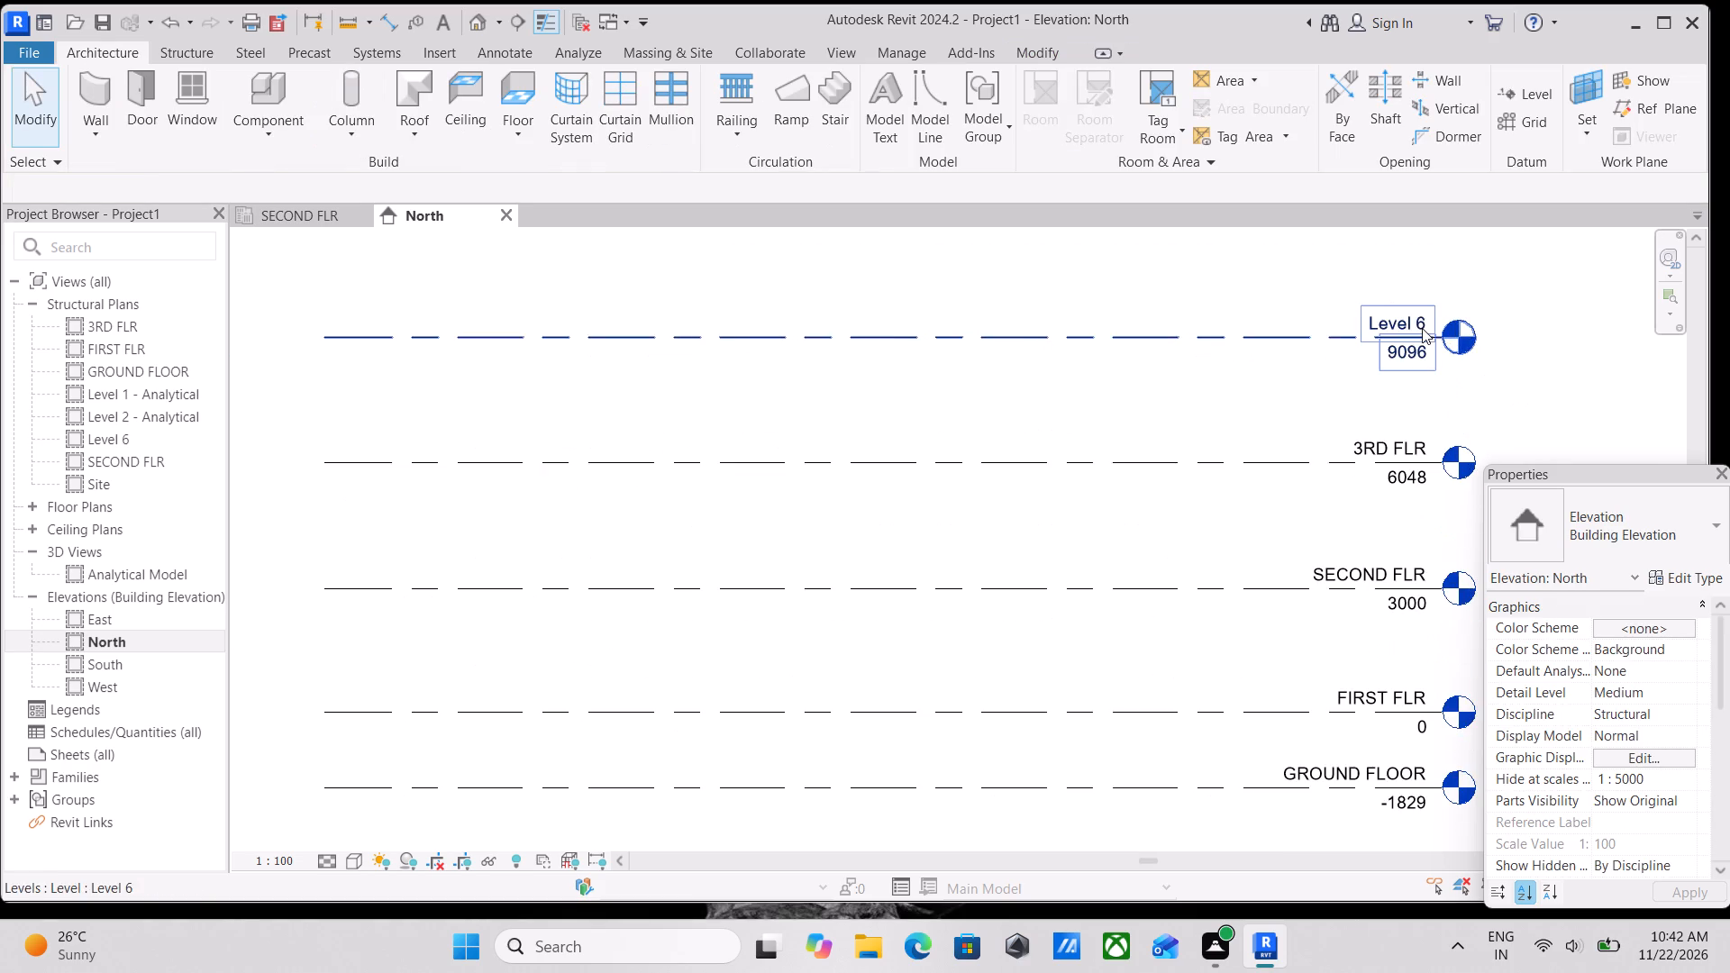
Rename the new topmost level above 3RD FLR as 4TH FLR and rename its corresponding views to match.
scroll(1354, 320, up, 3)
key(Escape)
scroll(1388, 330, up, 3)
scroll(1388, 328, down, 6)
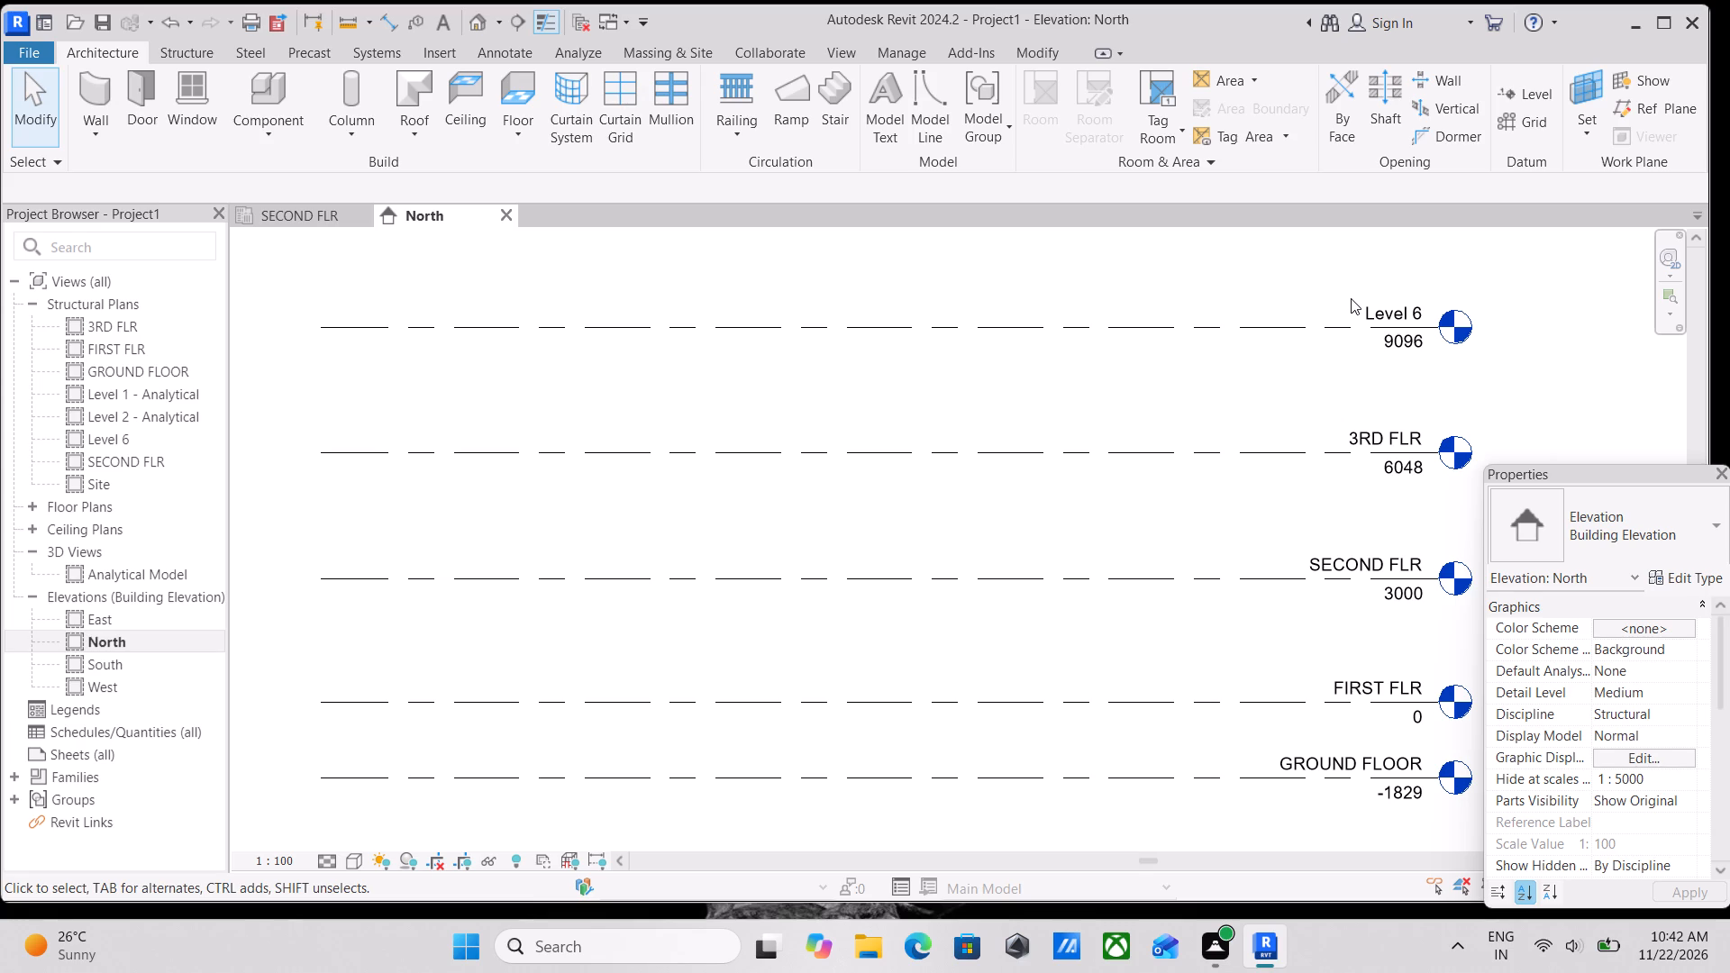
scroll(1451, 336, up, 3)
key(Escape)
key(Escape)
scroll(1428, 313, up, 8)
key(Escape)
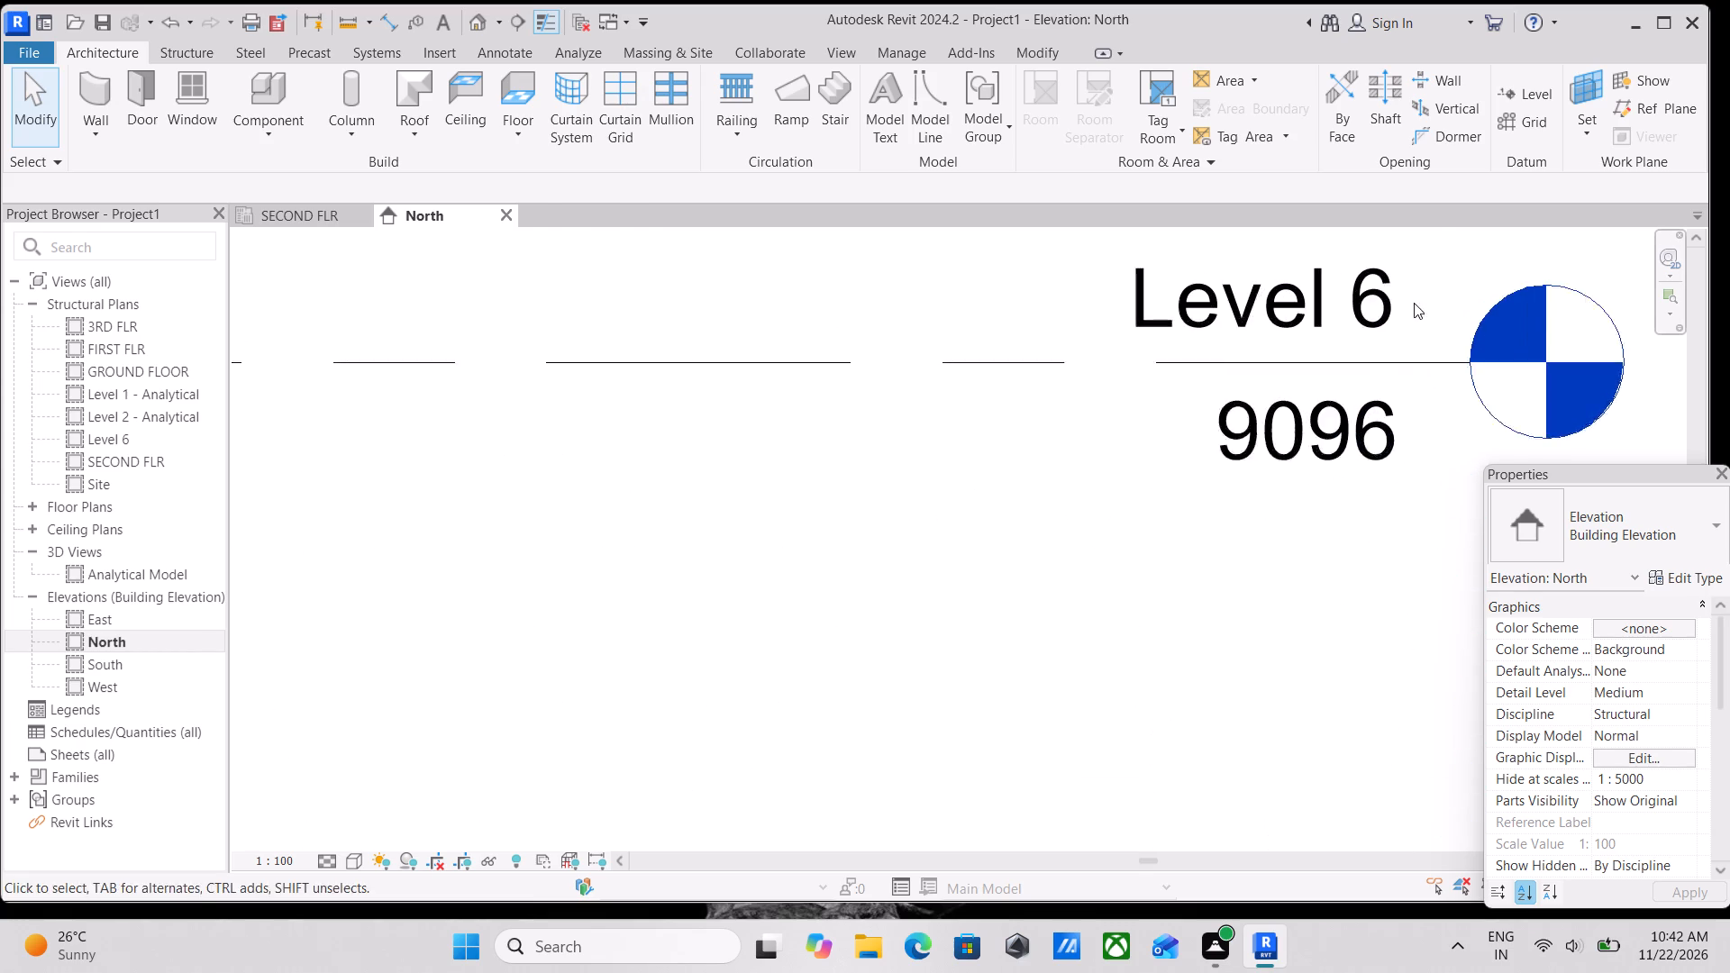
scroll(1414, 303, up, 2)
key(Escape)
double_click(1353, 297)
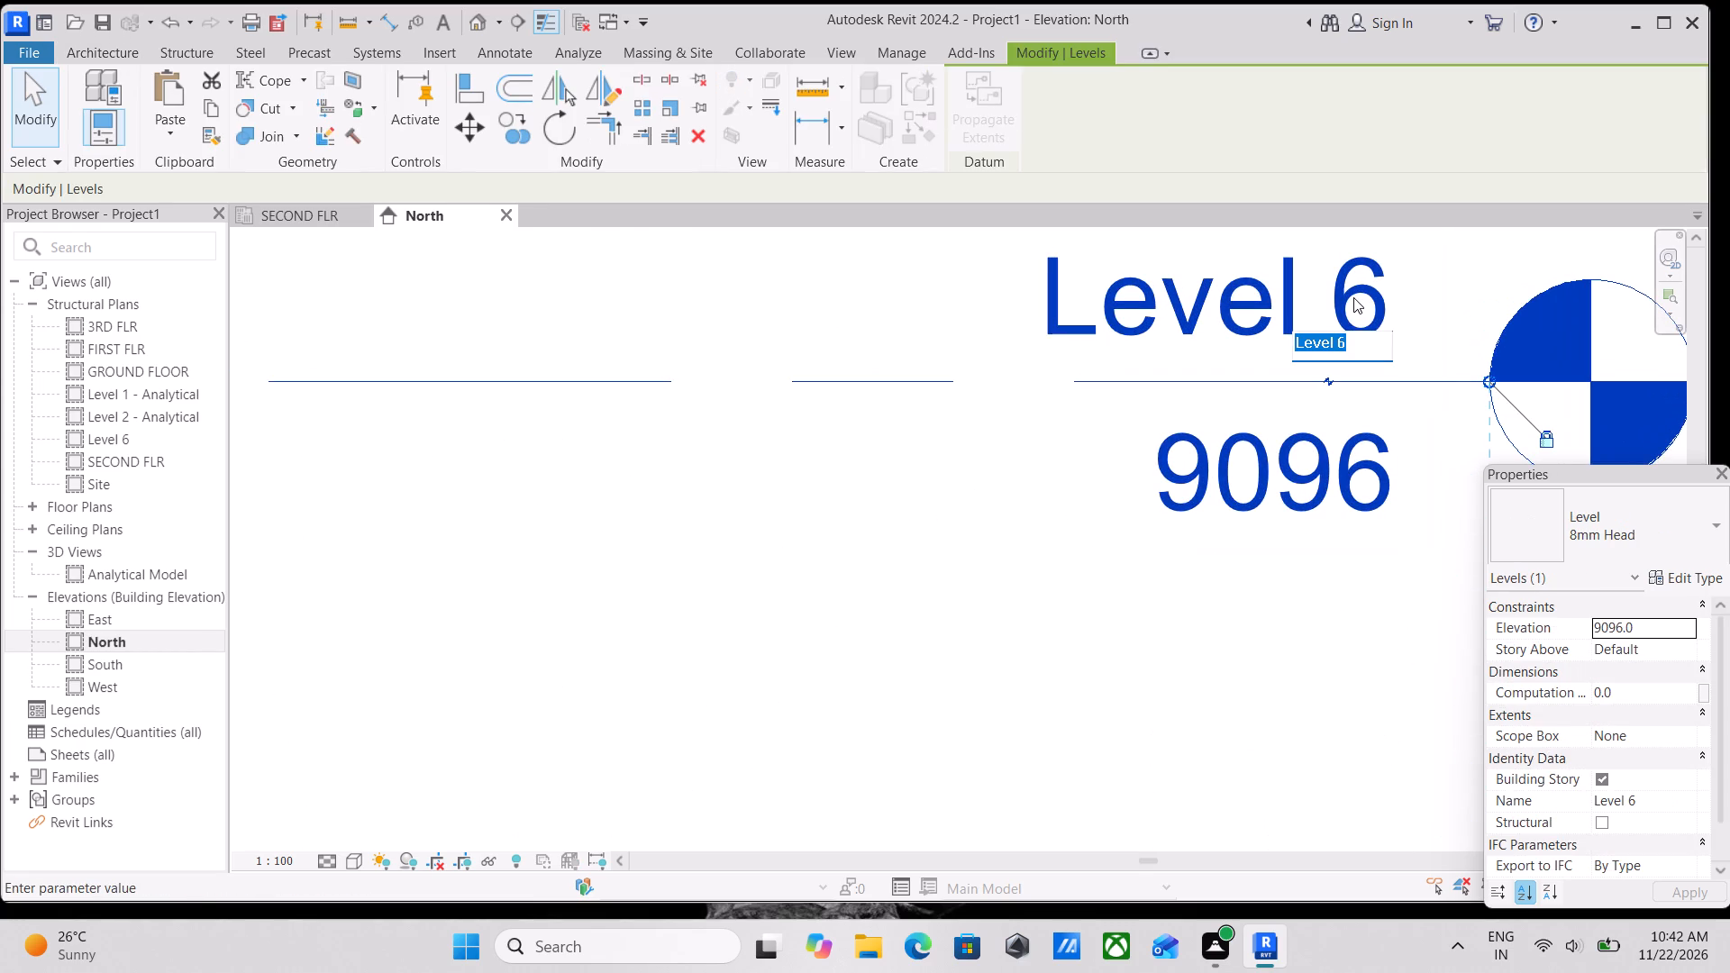
scroll(1353, 297, down, 8)
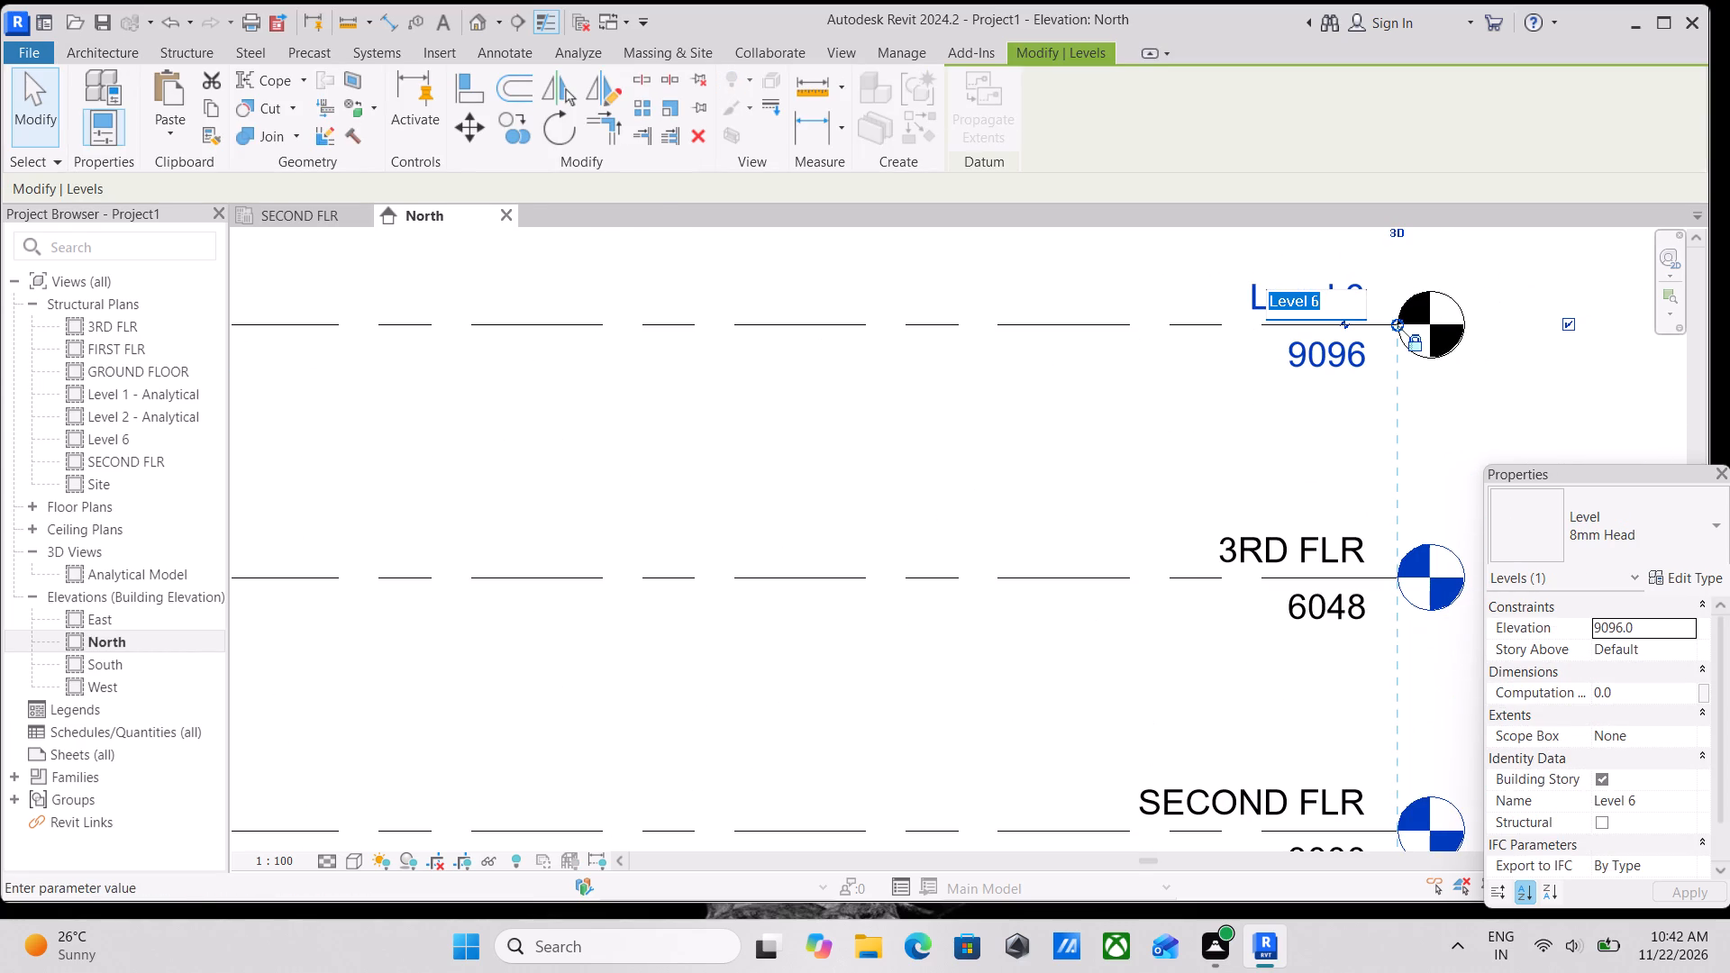
key(4)
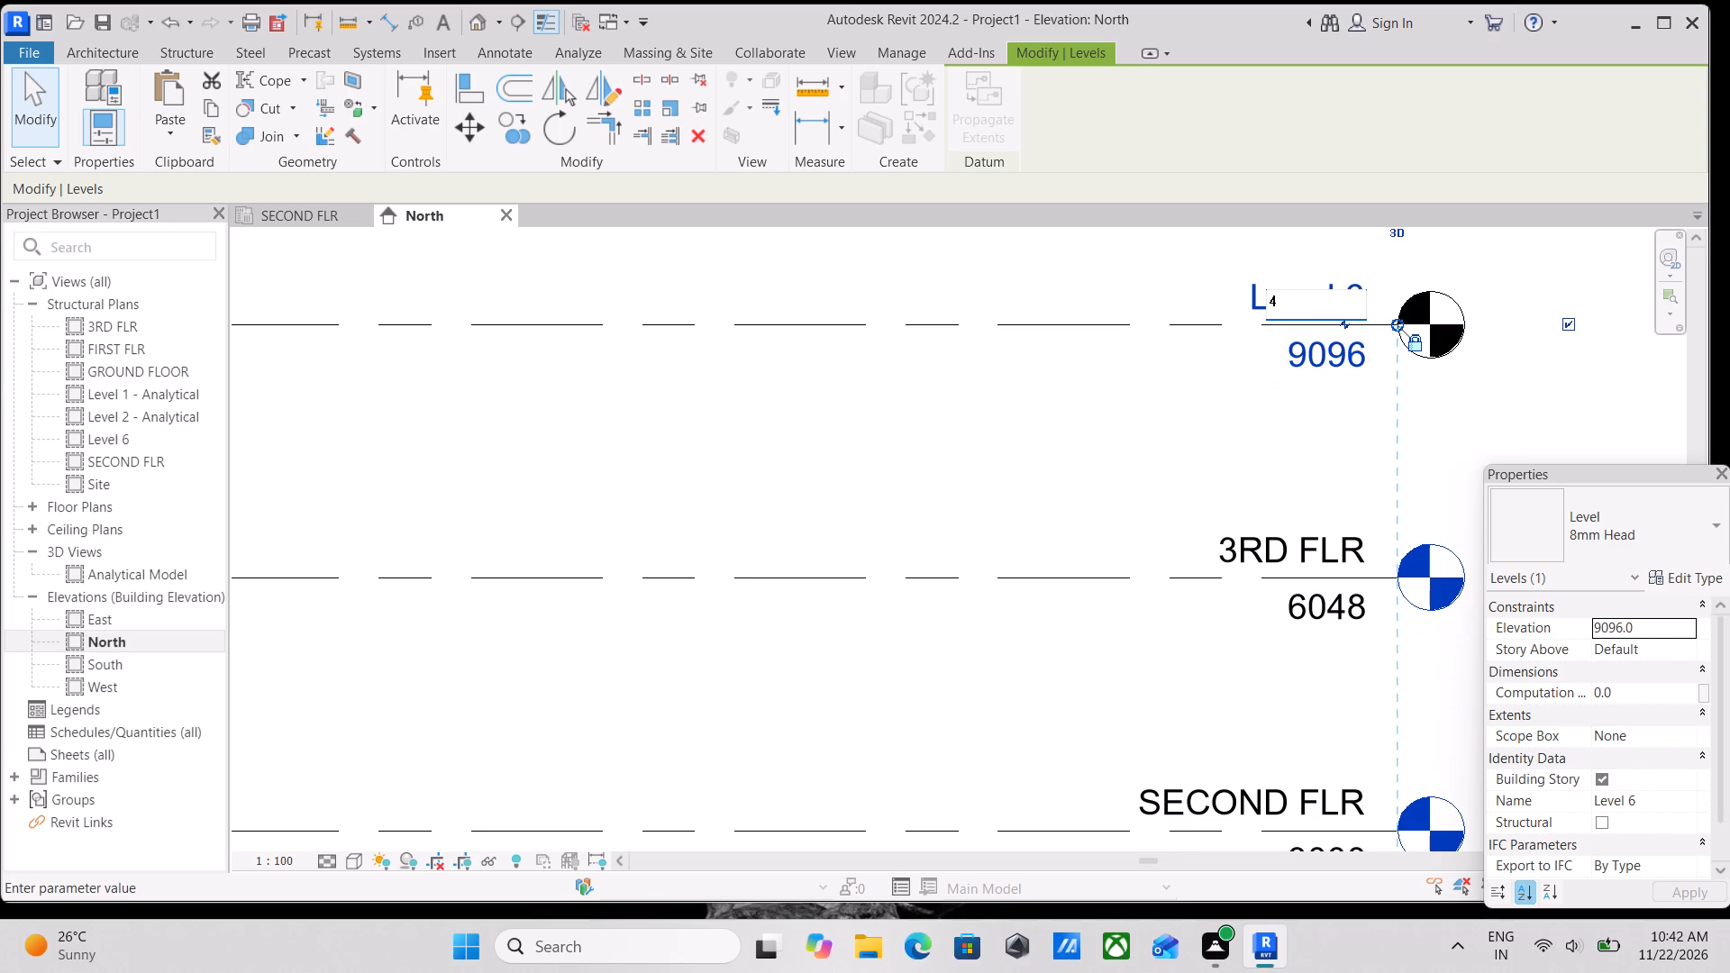
text(TH)
key(space)
text(FLR)
key(Return)
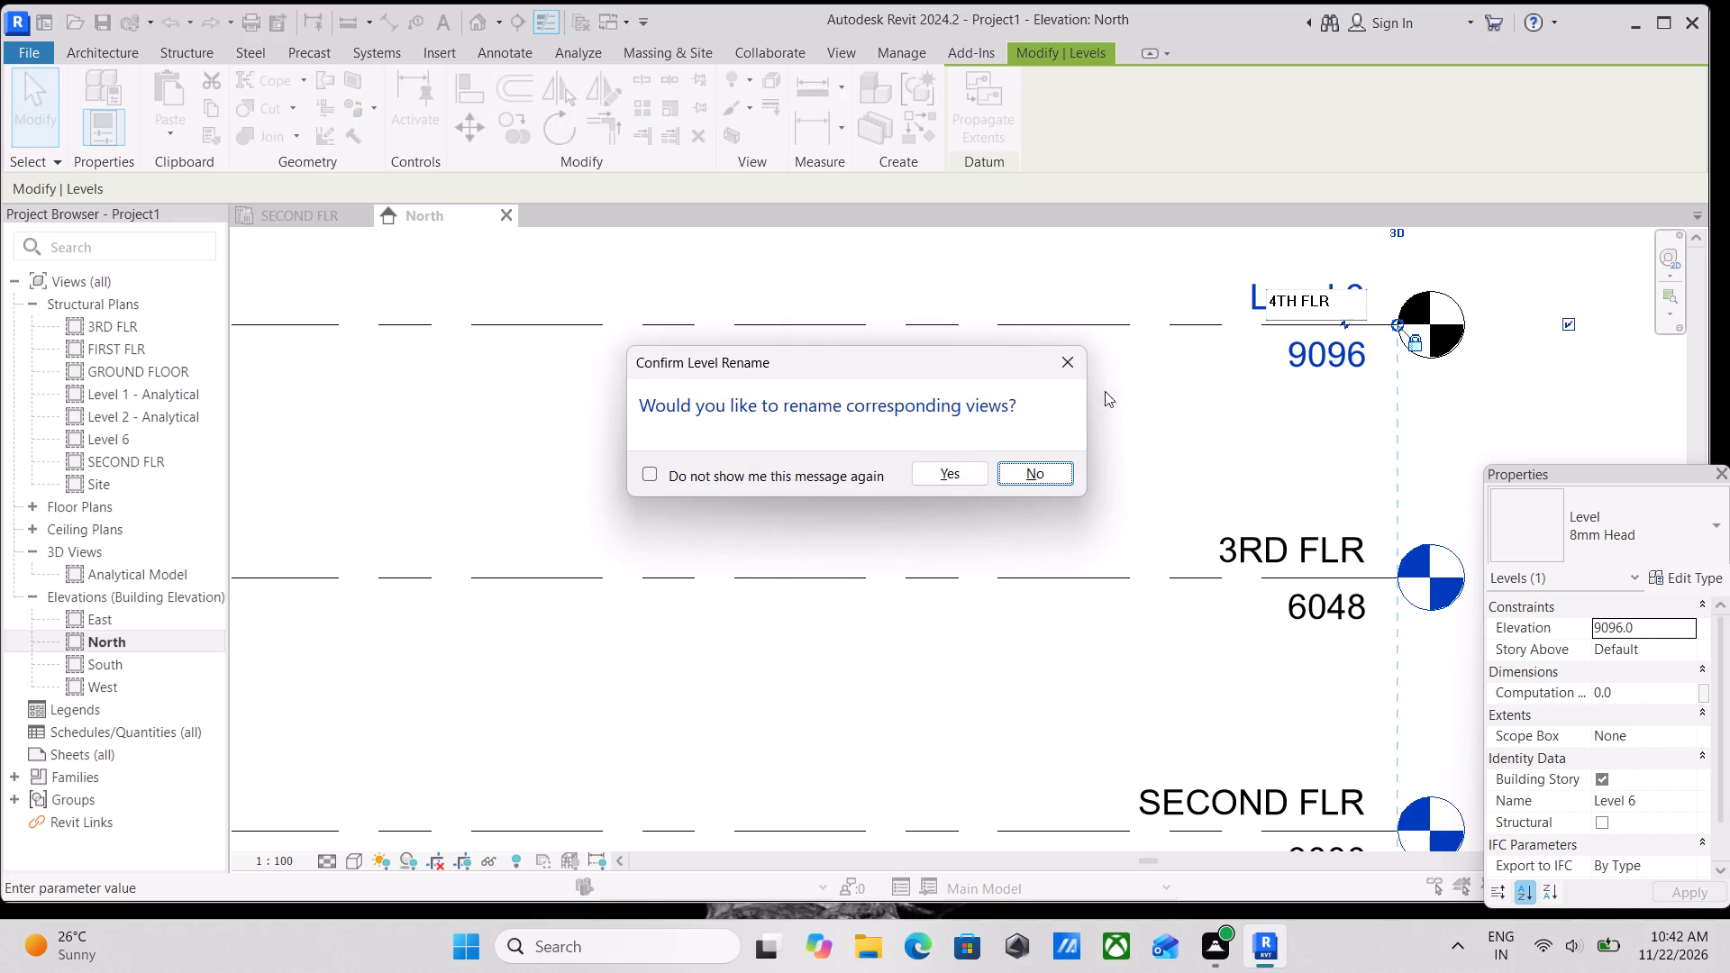
click(959, 468)
scroll(1053, 464, down, 3)
key(Escape)
scroll(1171, 475, down, 3)
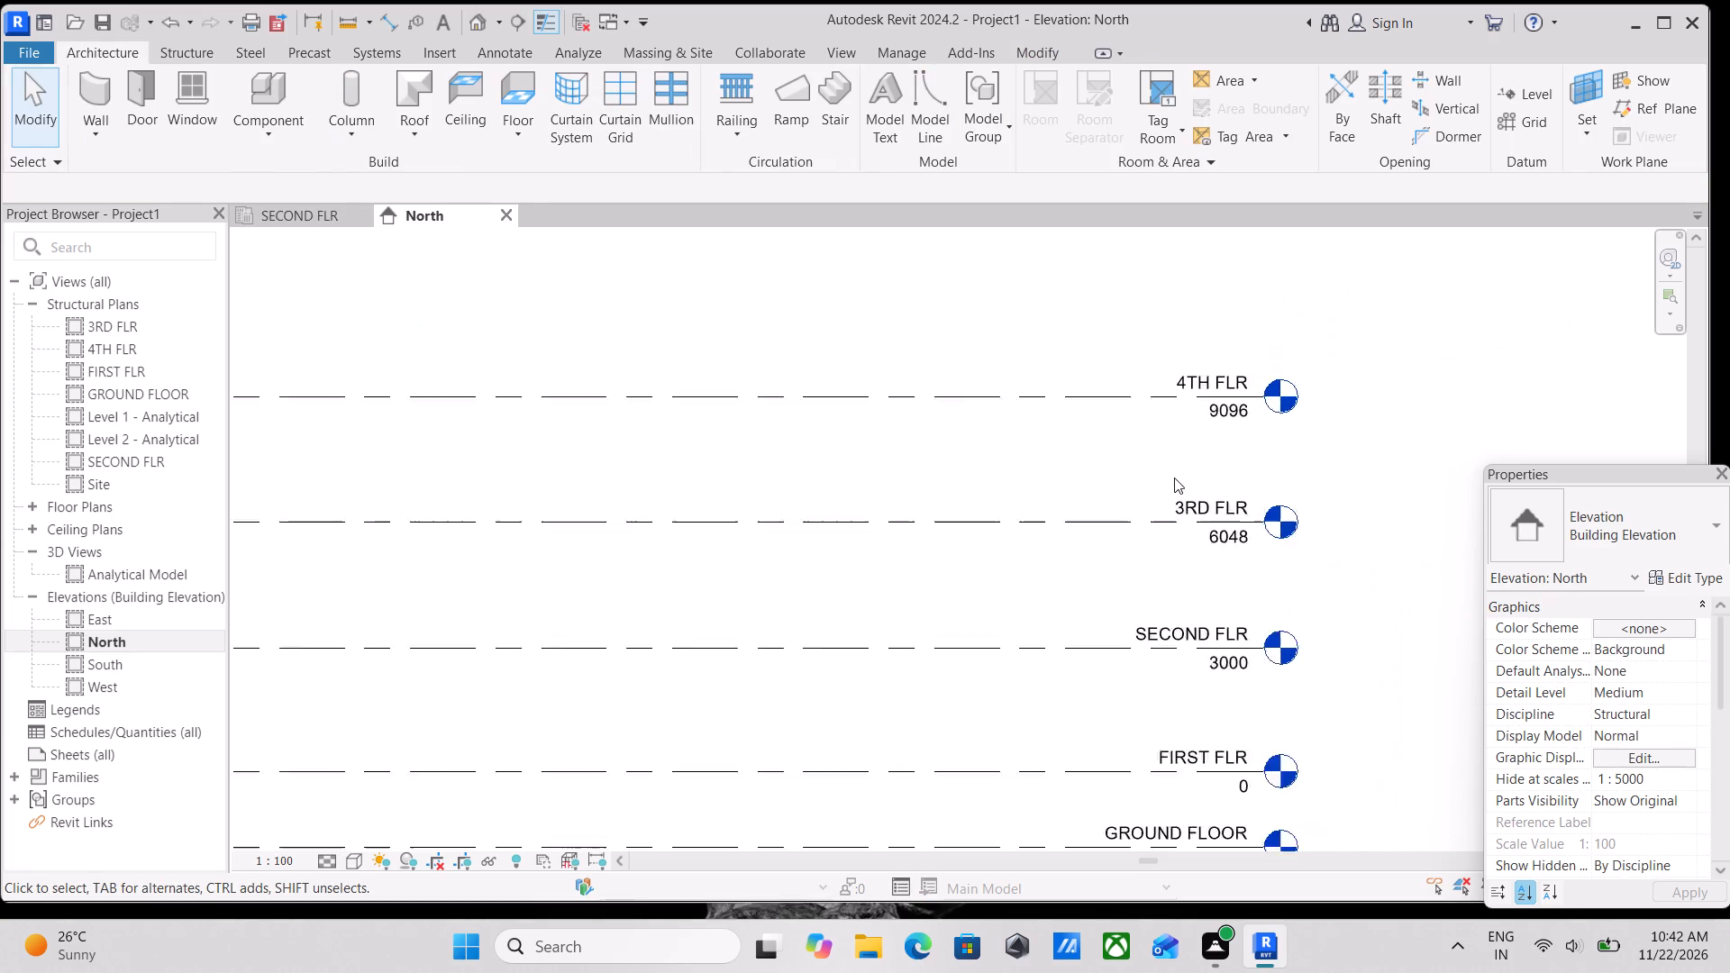
key(Escape)
scroll(1174, 477, down, 6)
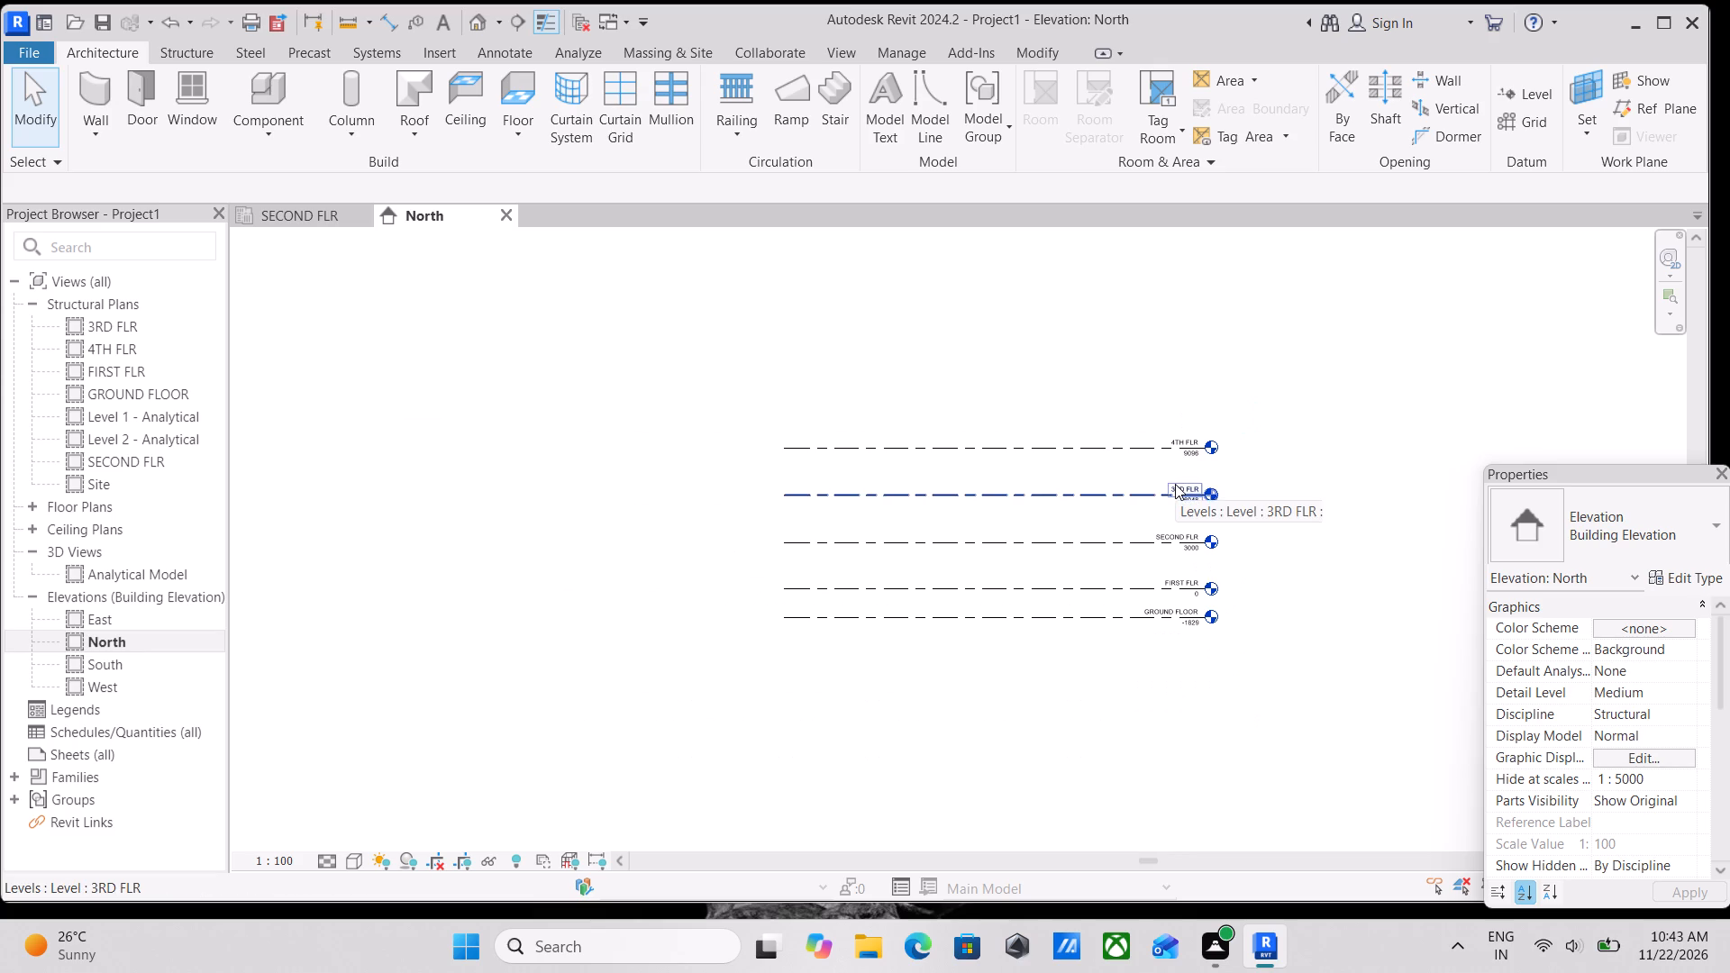
Review the level names and elevations in the North elevation and look at the SECOND FLR structural plan.
scroll(1175, 484, up, 10)
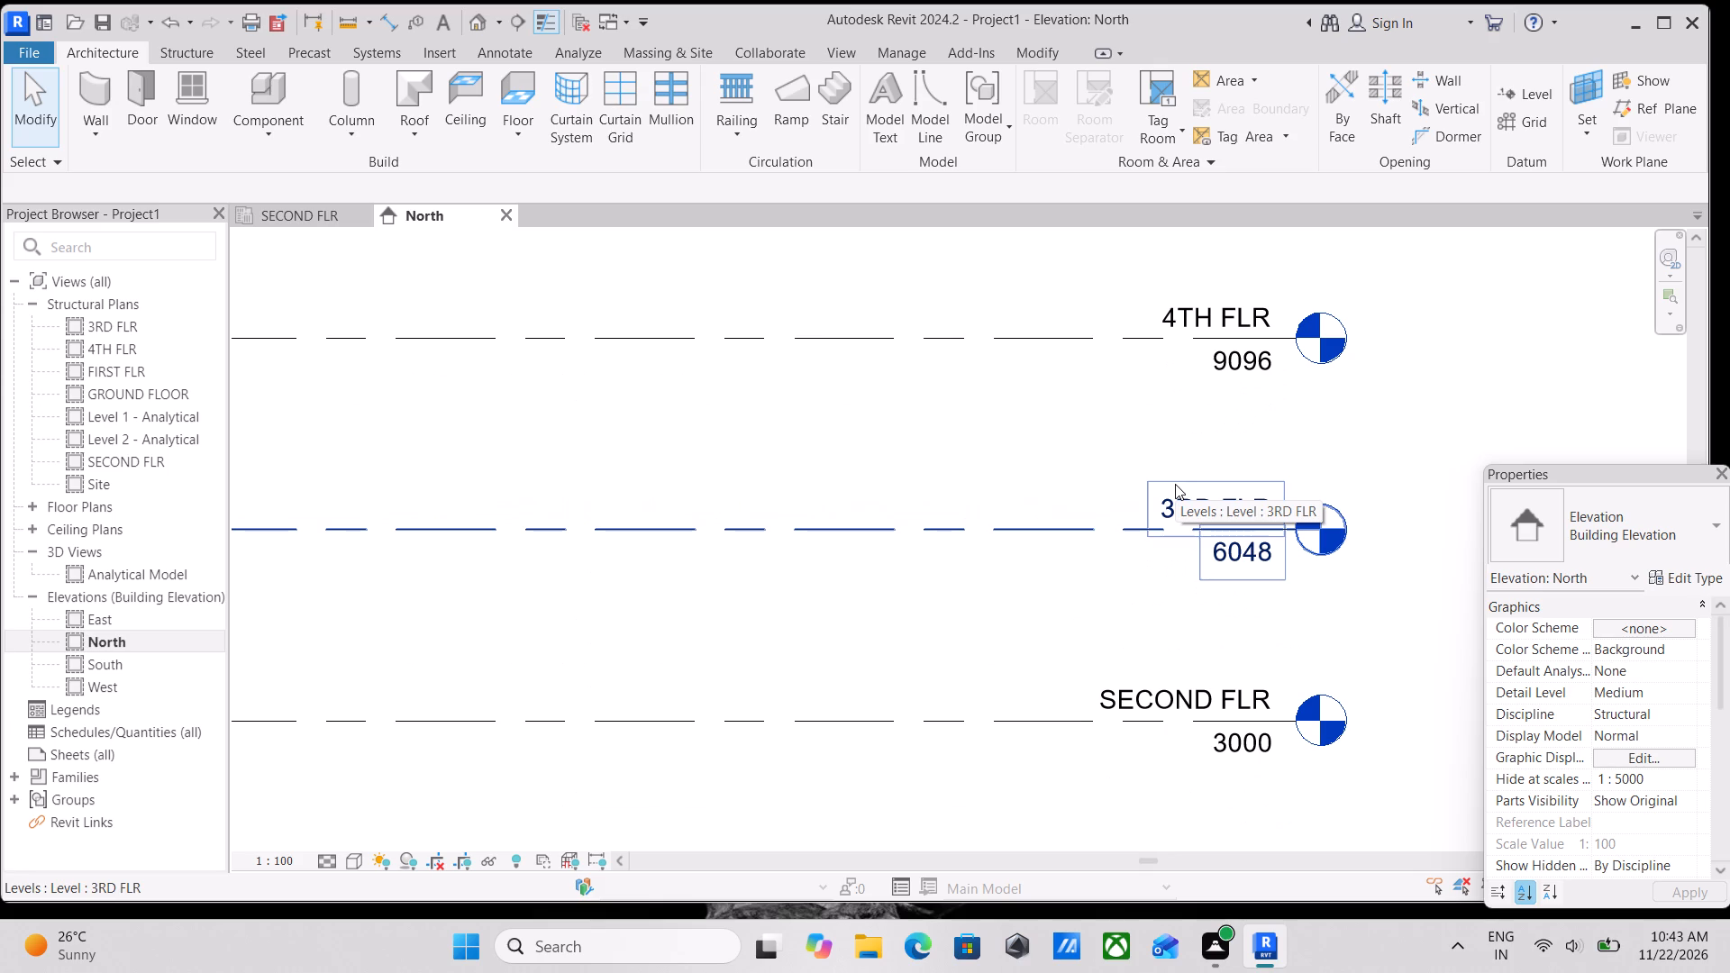
key(Escape)
scroll(1235, 511, up, 3)
key(Escape)
scroll(1043, 403, down, 5)
key(Escape)
scroll(1056, 432, down, 4)
middle_drag(1020, 468, 1098, 350)
scroll(1038, 576, up, 7)
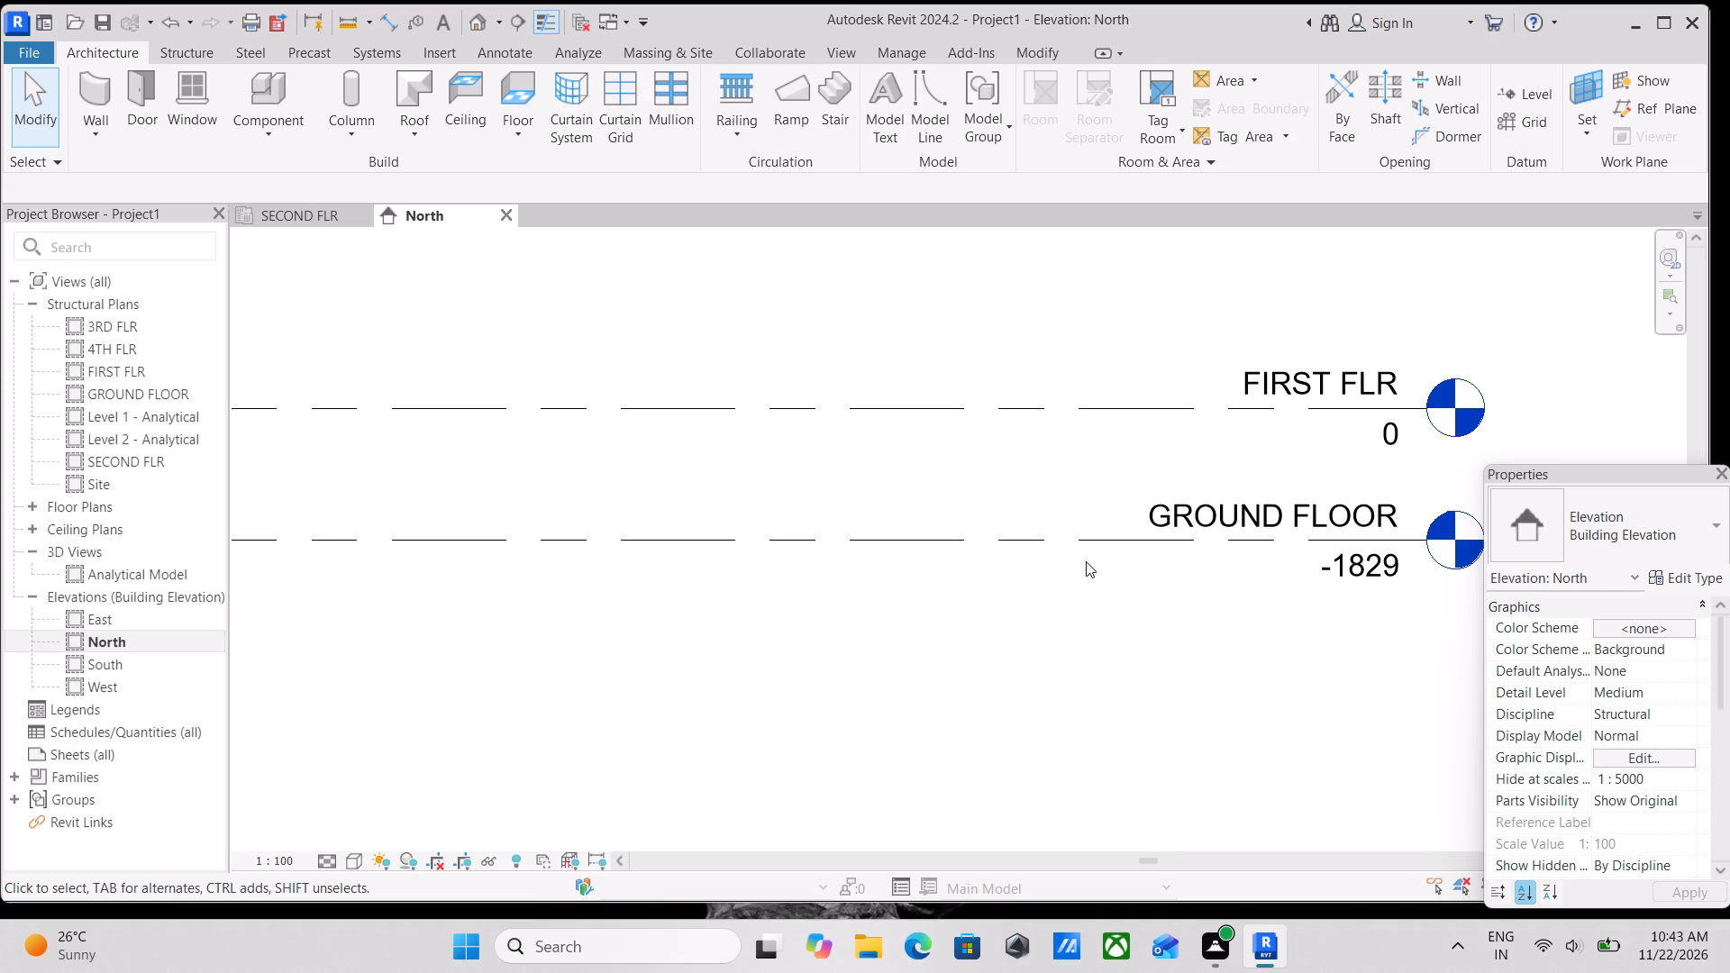
scroll(1086, 561, up, 1)
scroll(1093, 553, down, 9)
key(Escape)
scroll(985, 519, up, 5)
key(Escape)
scroll(829, 505, up, 1)
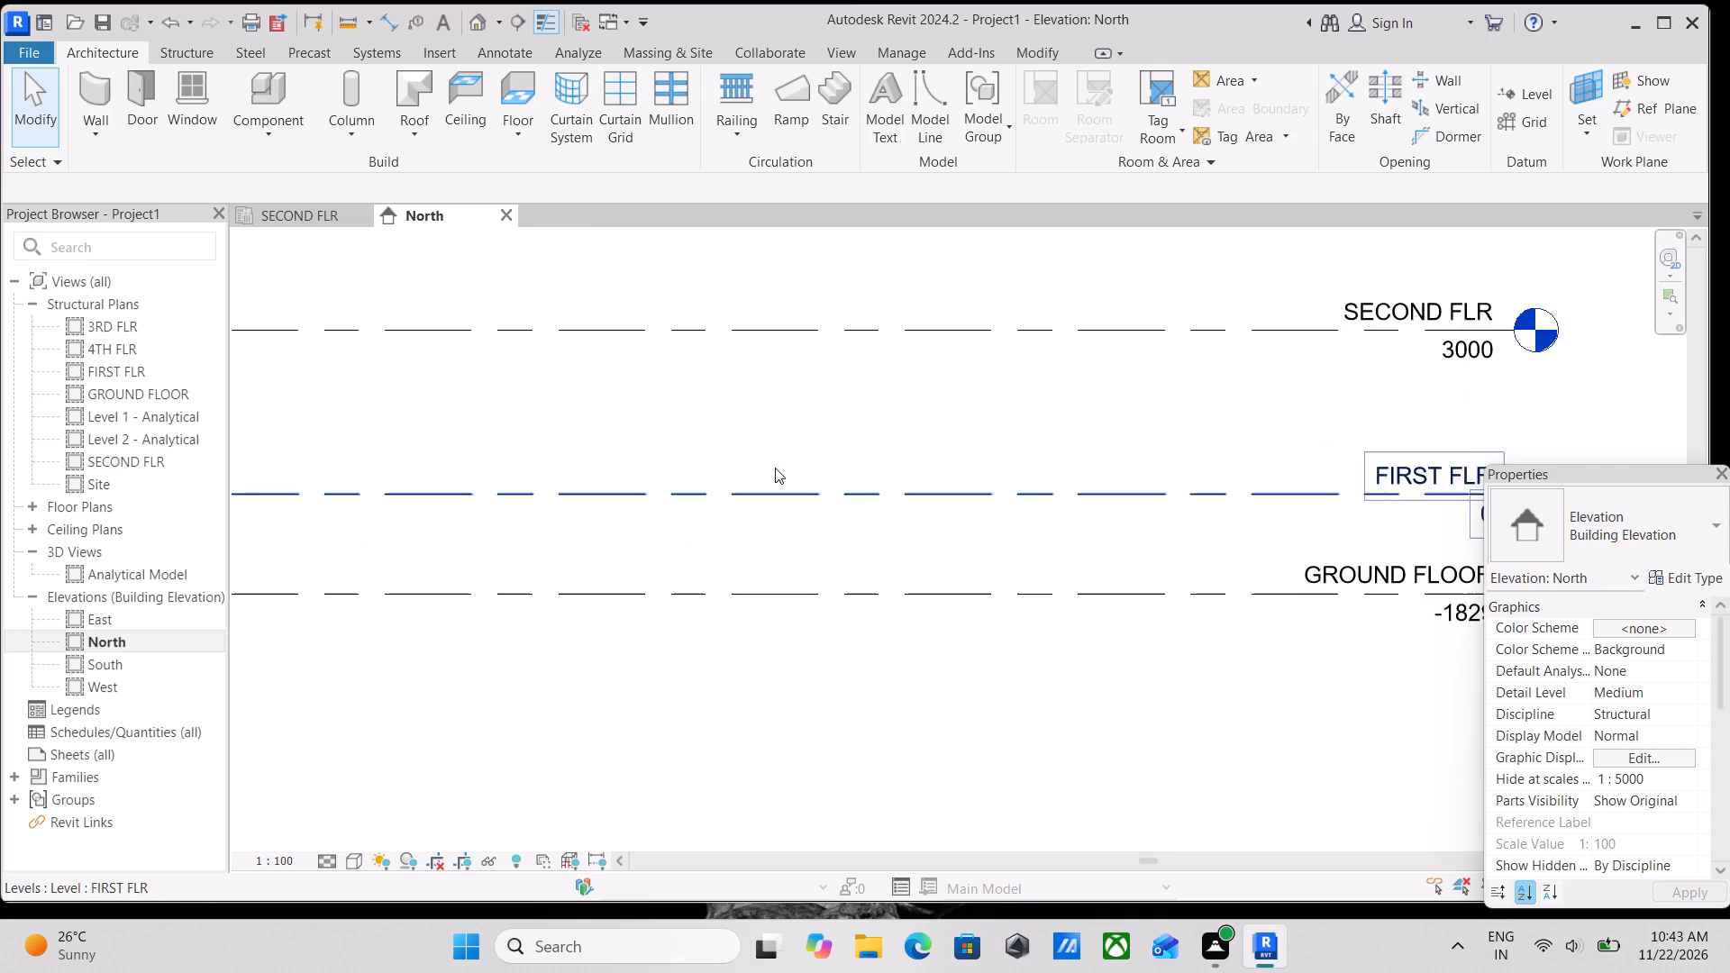
scroll(775, 468, up, 2)
click(274, 219)
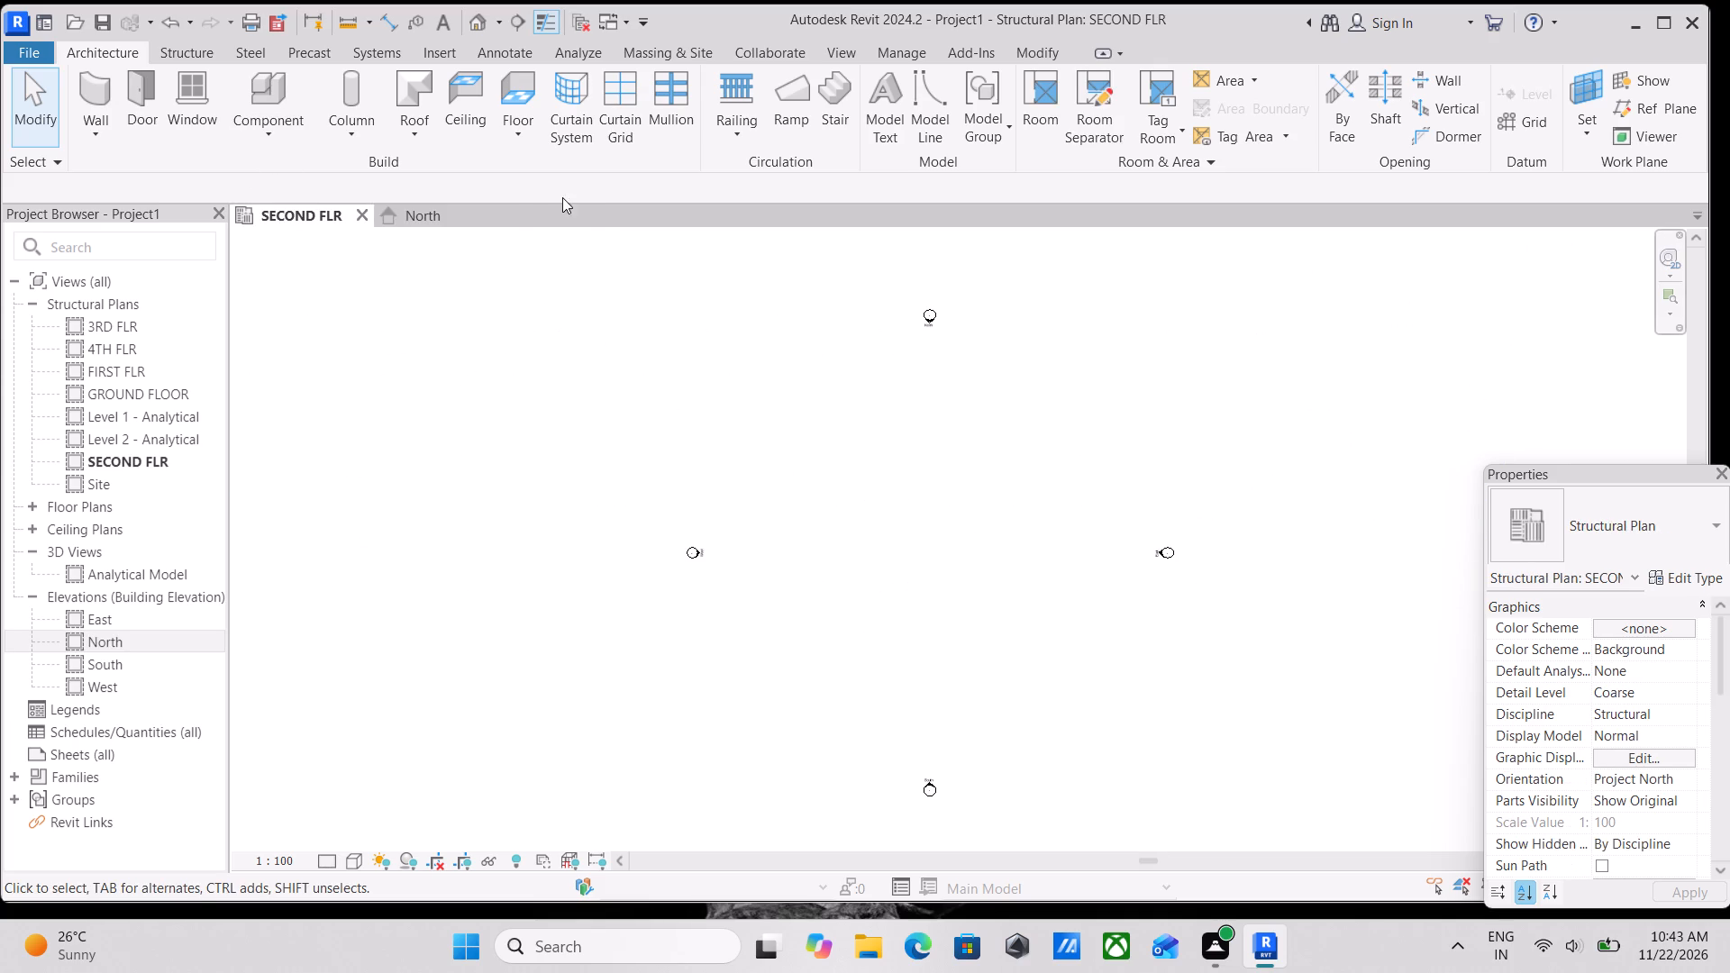
scroll(468, 190, up, 2)
click(416, 220)
scroll(470, 481, down, 6)
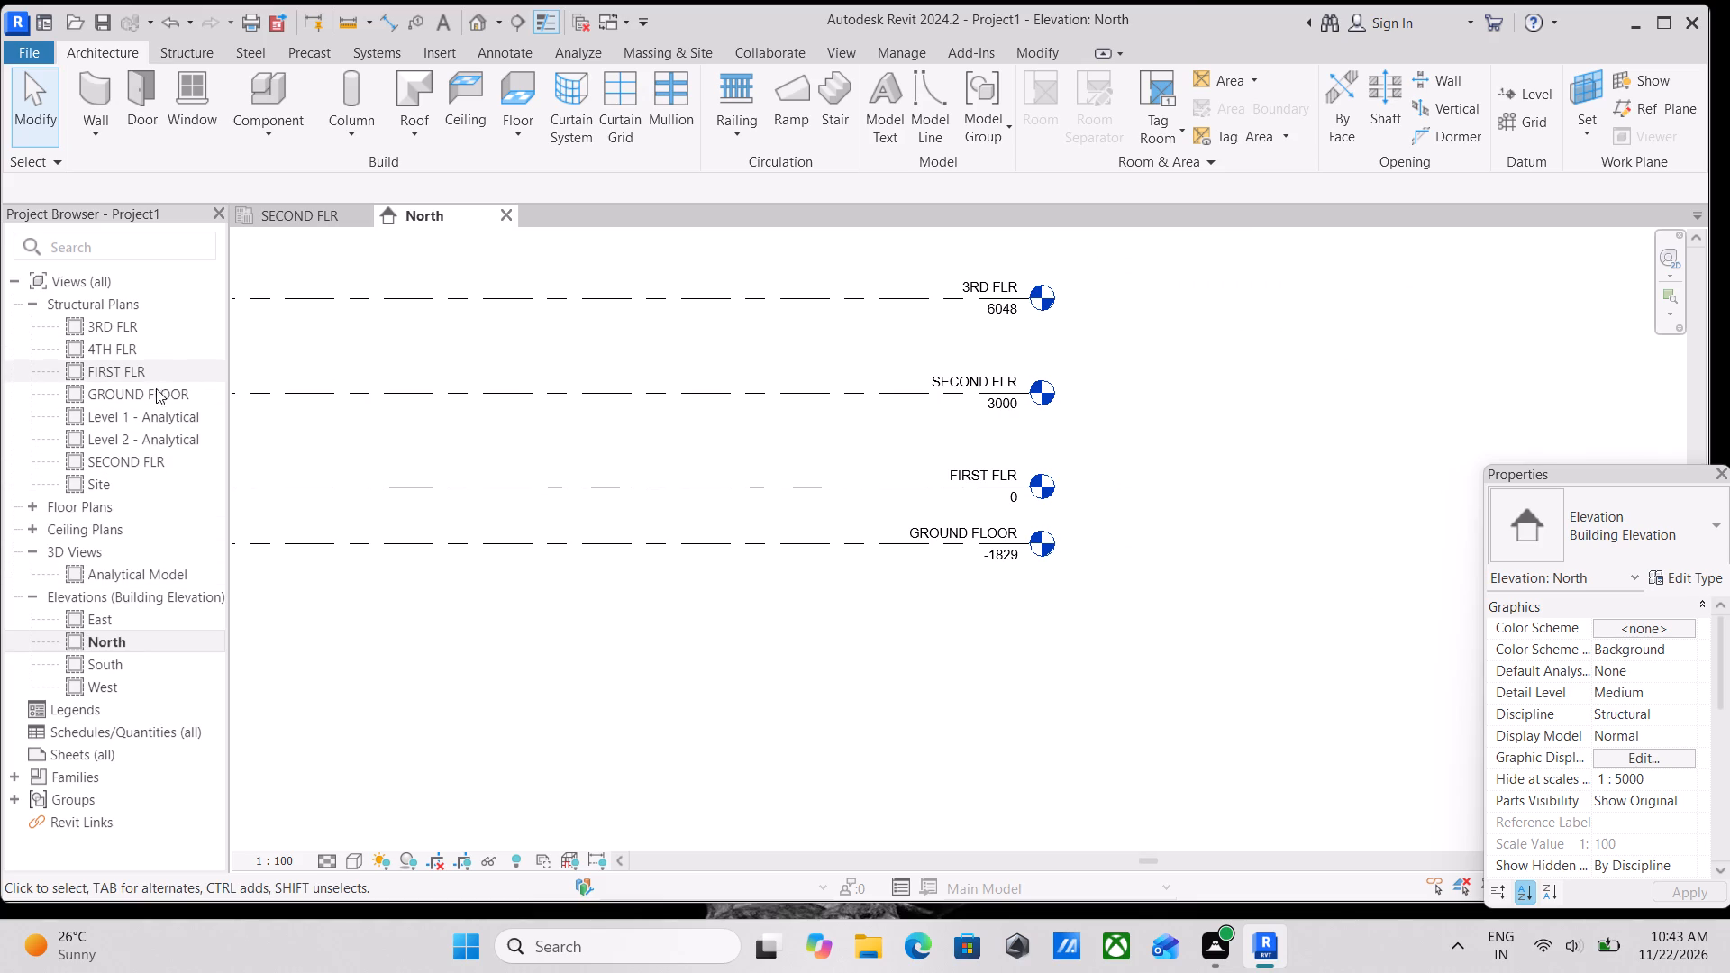
Rename the GROUND FLOOR level, the lowest one, as TOP OF FOOTING and rename its corresponding views to match.
scroll(1026, 527, up, 9)
scroll(1026, 527, down, 12)
middle_drag(1034, 528, 1054, 528)
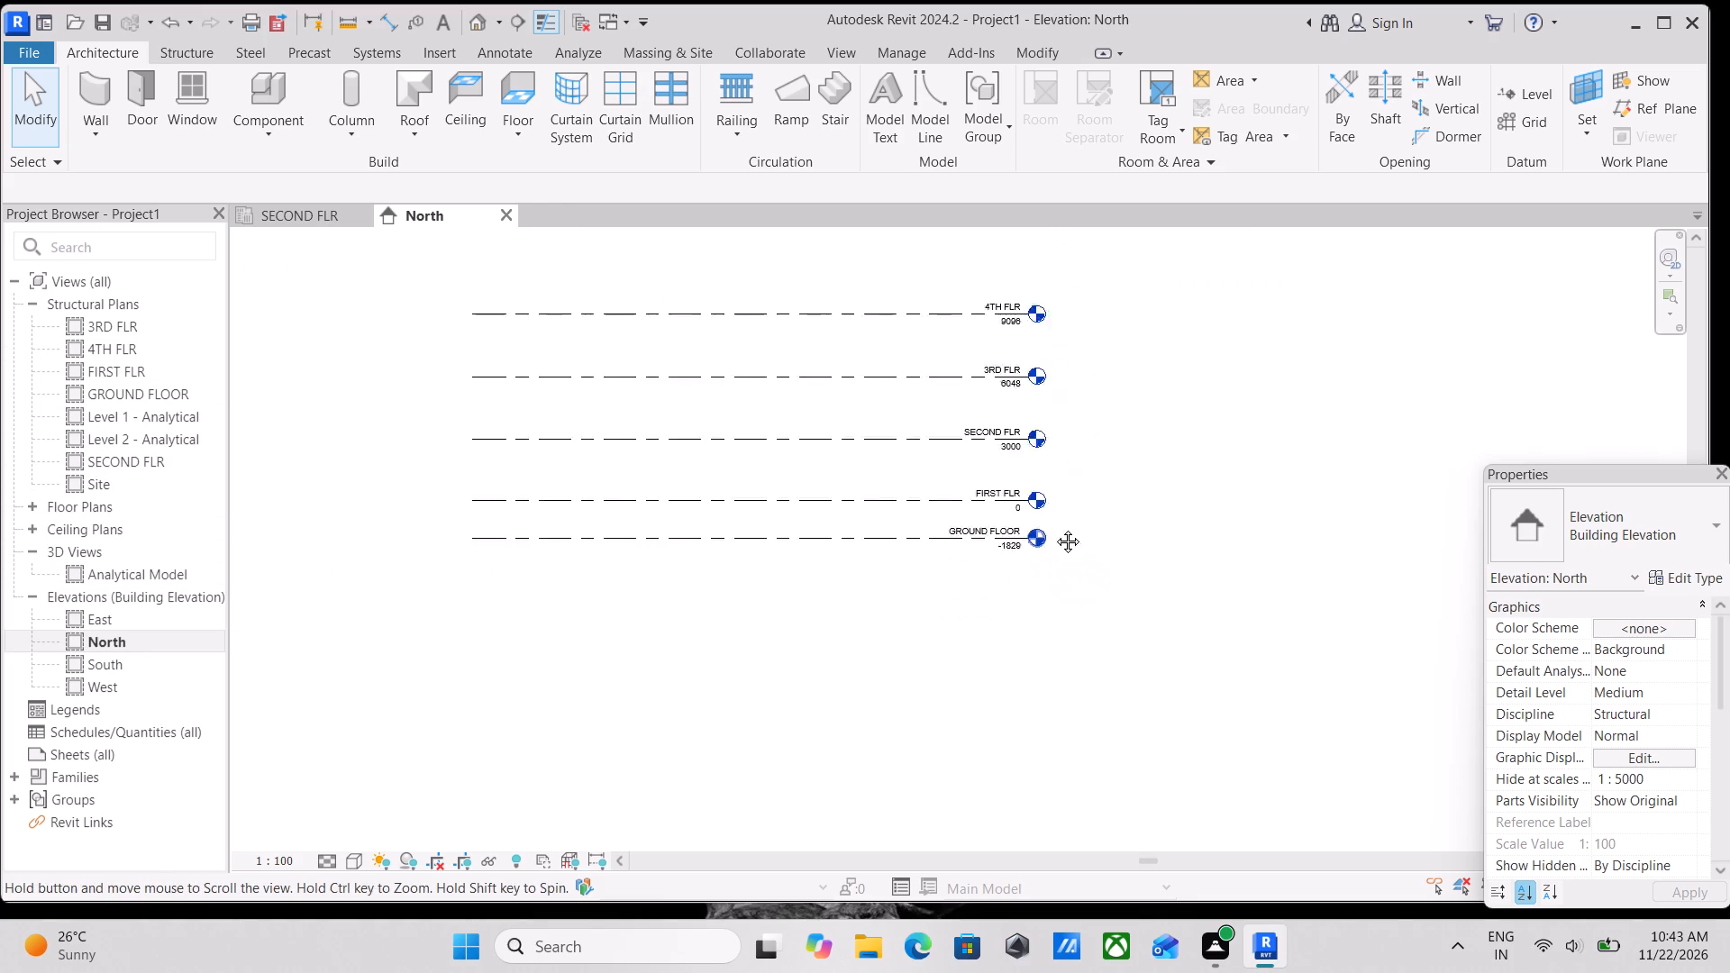
middle_drag(1054, 528, 1729, 443)
middle_drag(1548, 423, 999, 491)
scroll(1504, 573, up, 5)
scroll(884, 528, up, 3)
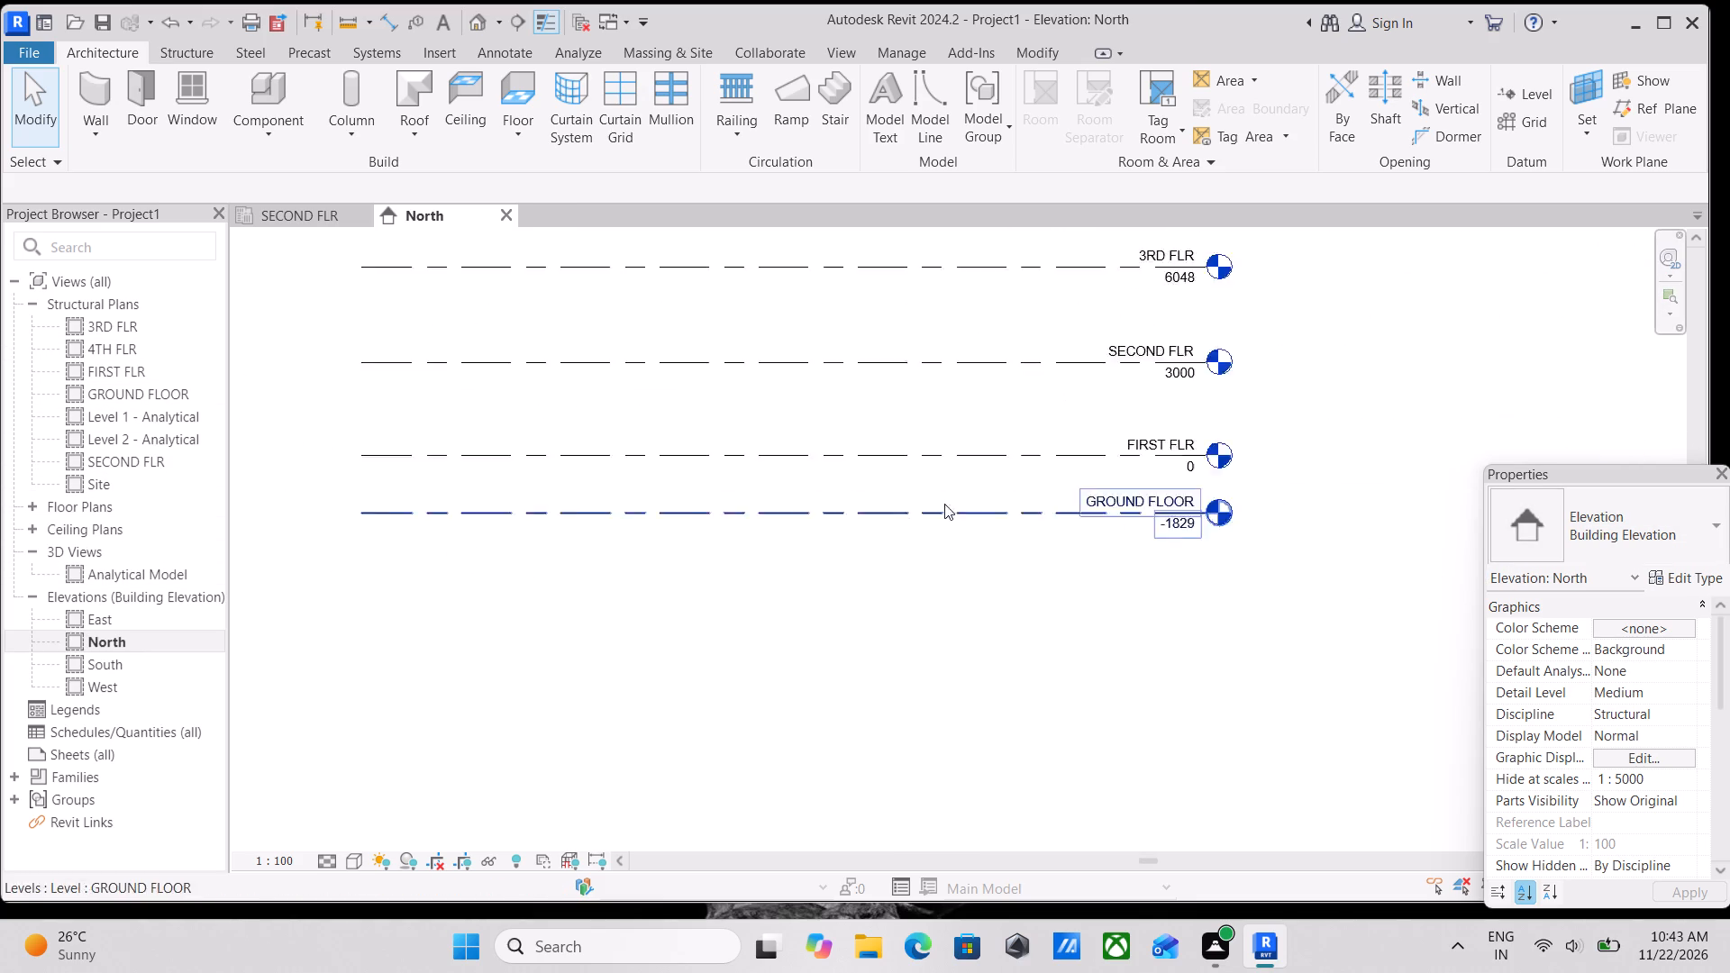
scroll(944, 504, up, 1)
key(Escape)
scroll(1212, 513, up, 11)
middle_drag(1231, 494, 1149, 504)
scroll(1181, 486, up, 3)
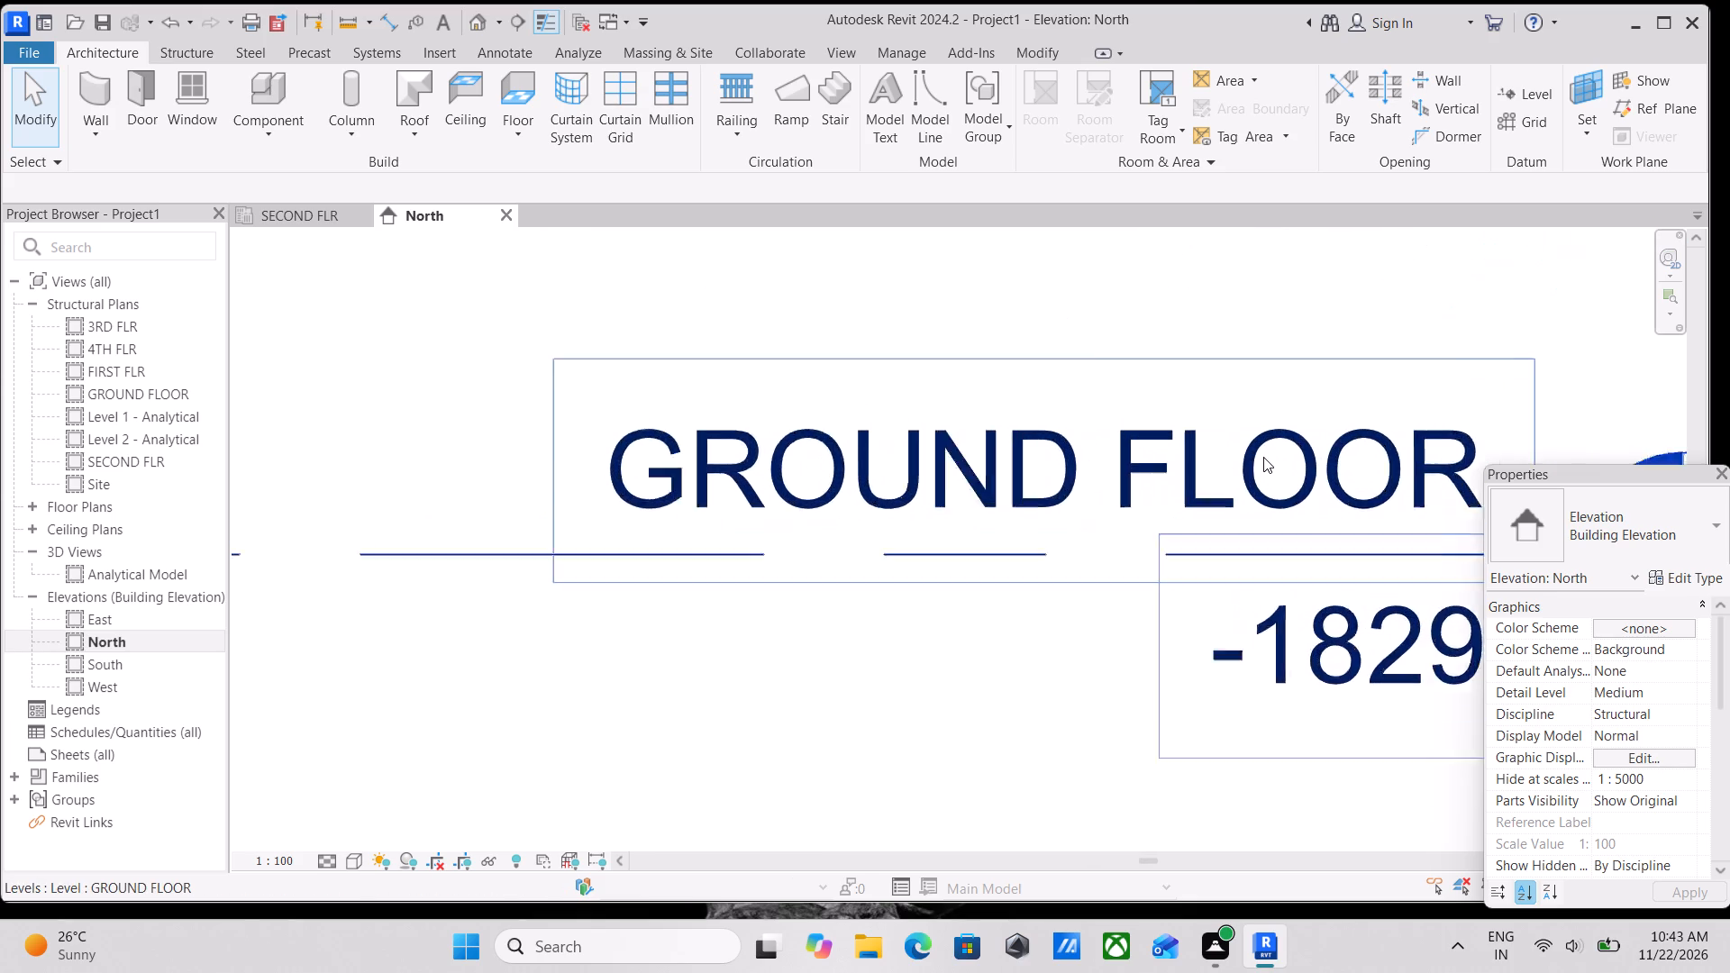
double_click(1263, 457)
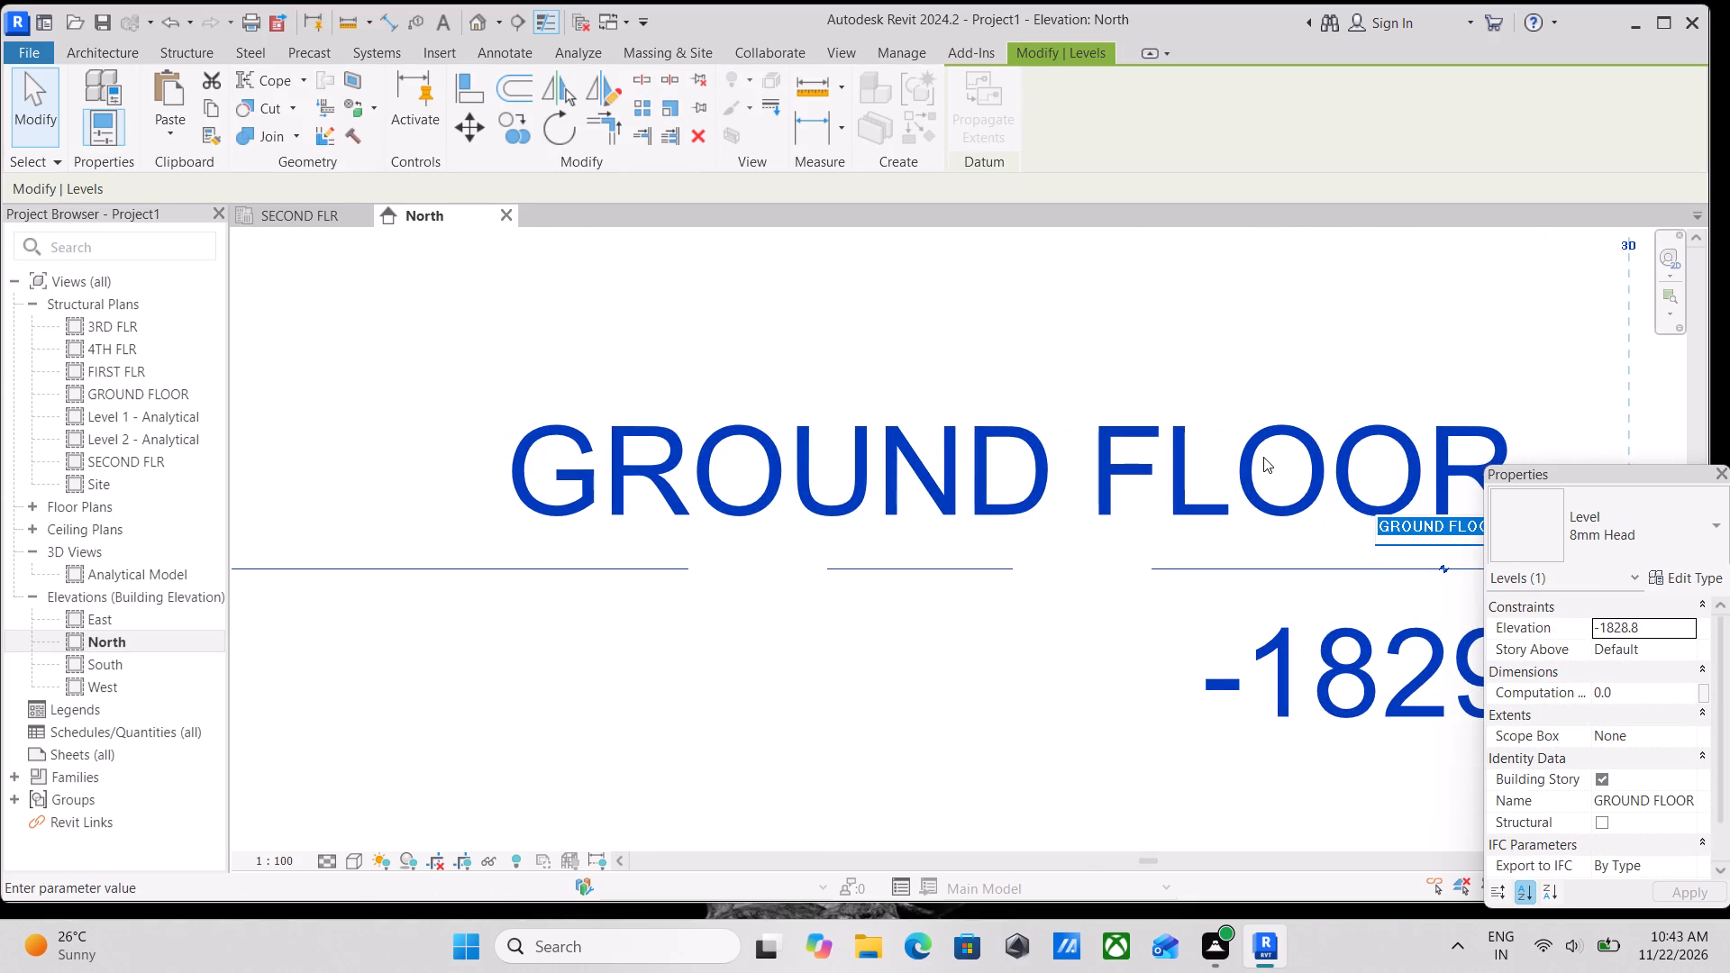
text(TO)
key(p)
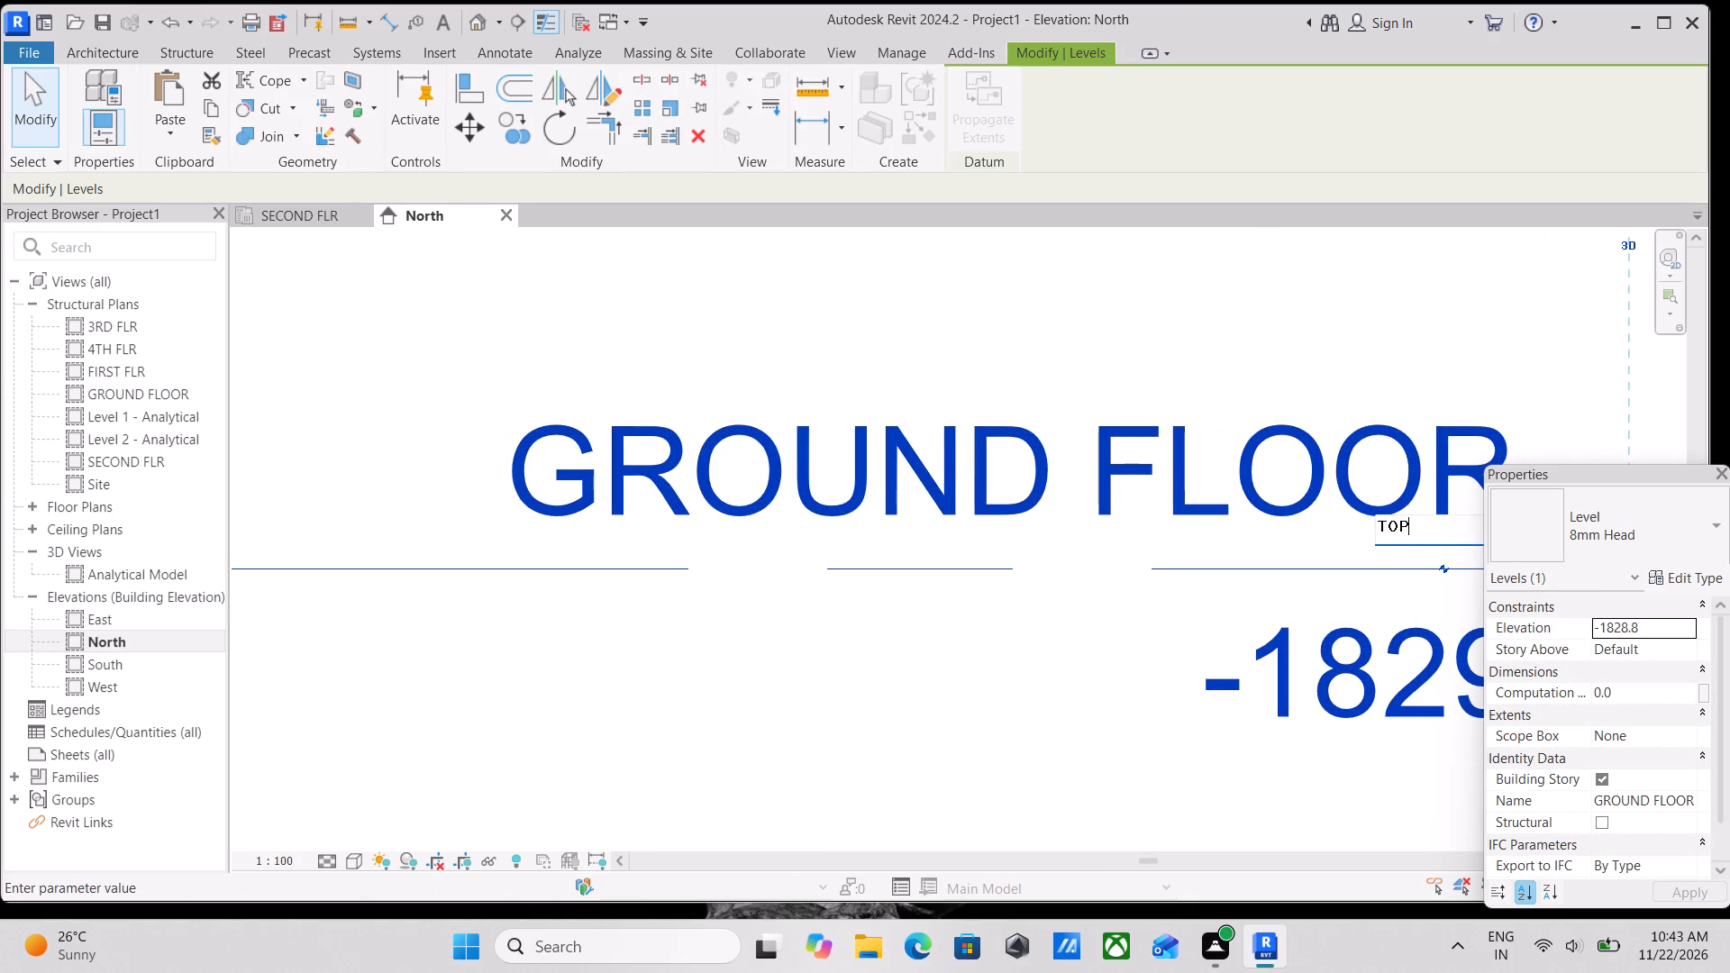
key(space)
text(OF)
key(space)
text(FOO)
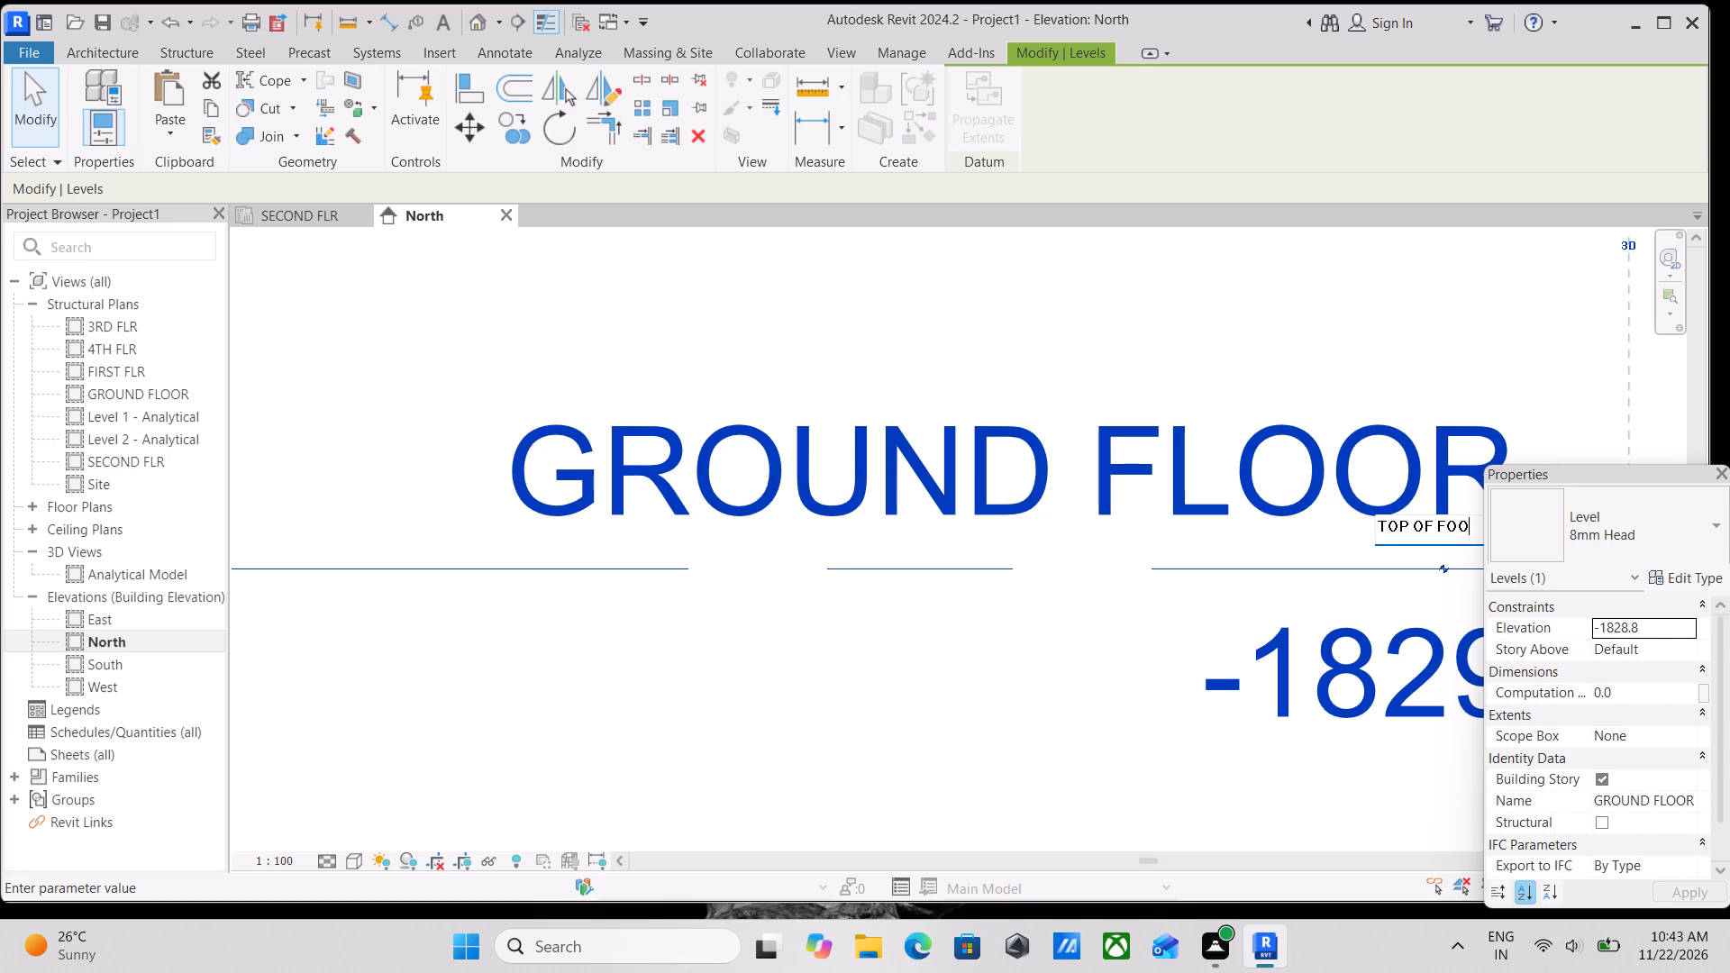
text(TING)
key(Return)
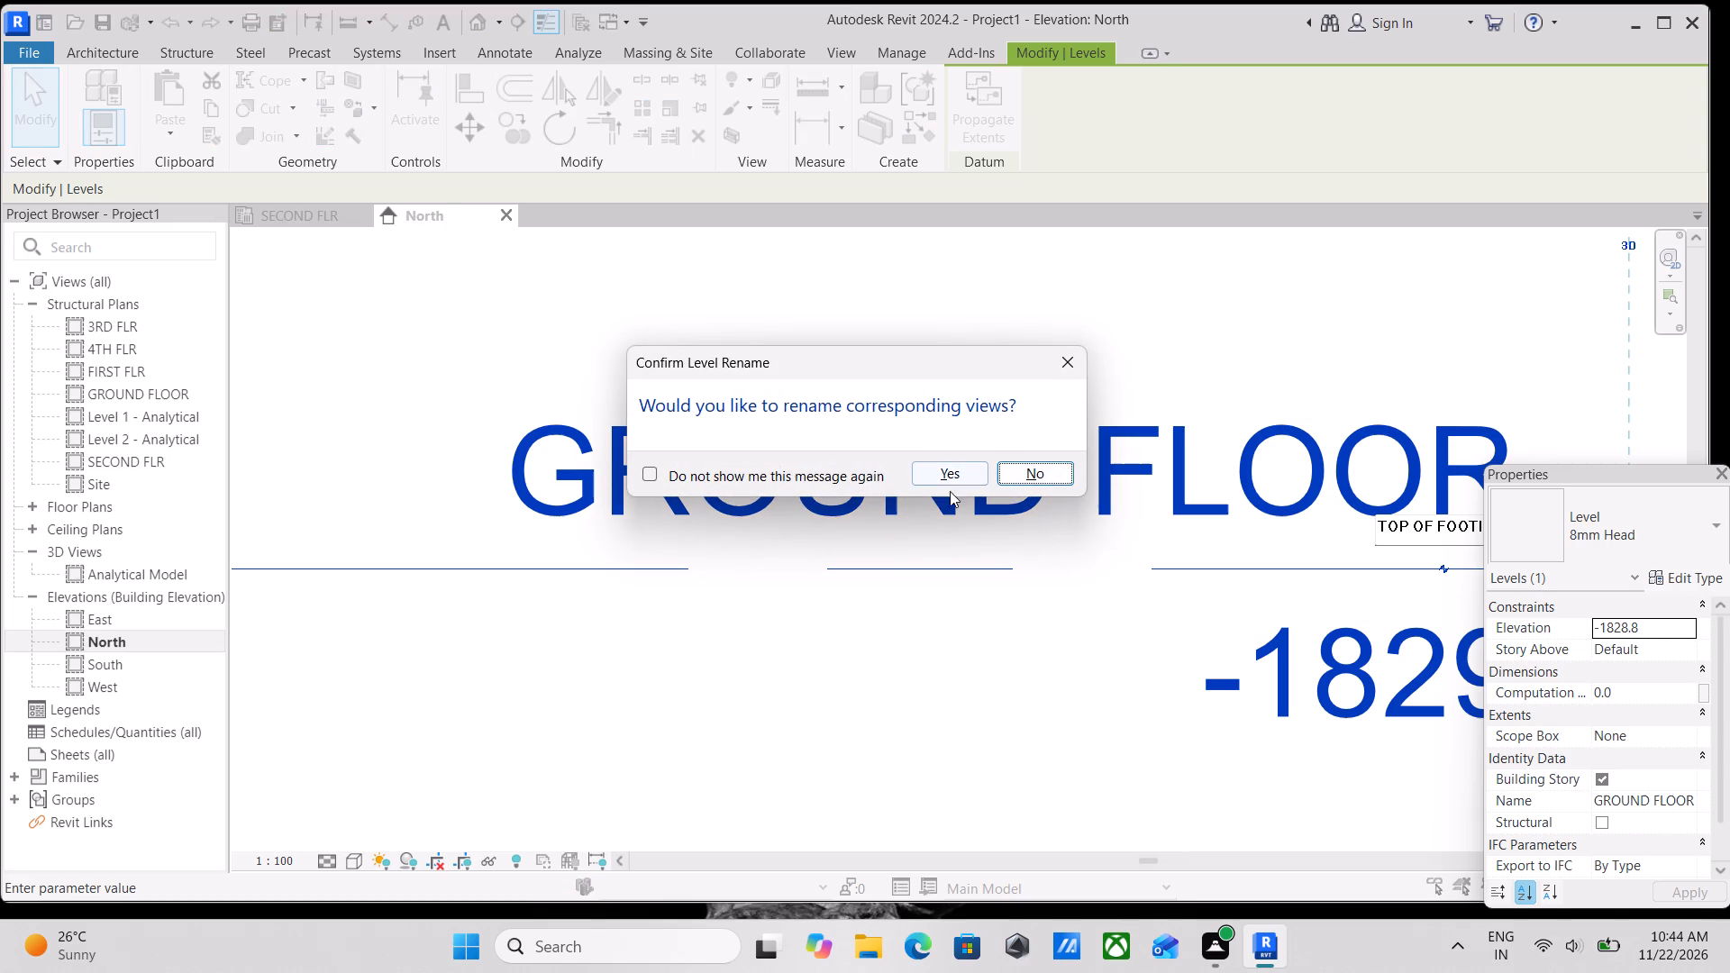
click(943, 471)
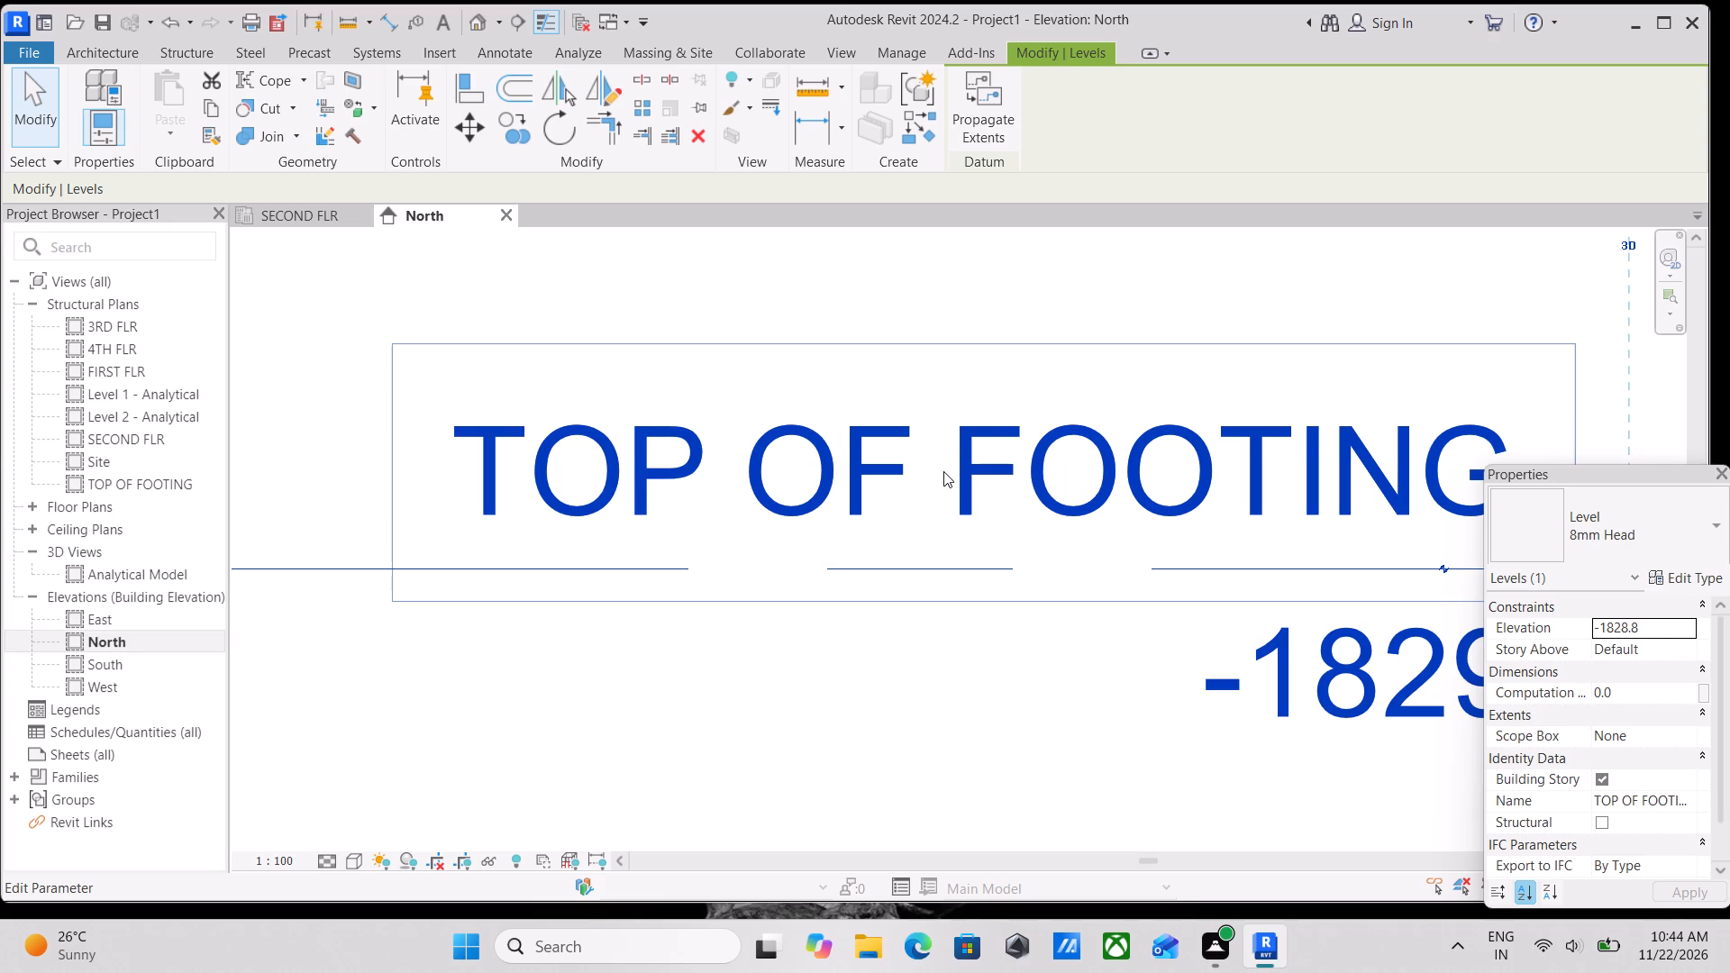
Open the Keyboard Shortcuts settings and examine the filter options and the shortcuts assigned to the first commands in the list.
scroll(943, 471, down, 5)
scroll(1233, 468, down, 4)
key(Escape)
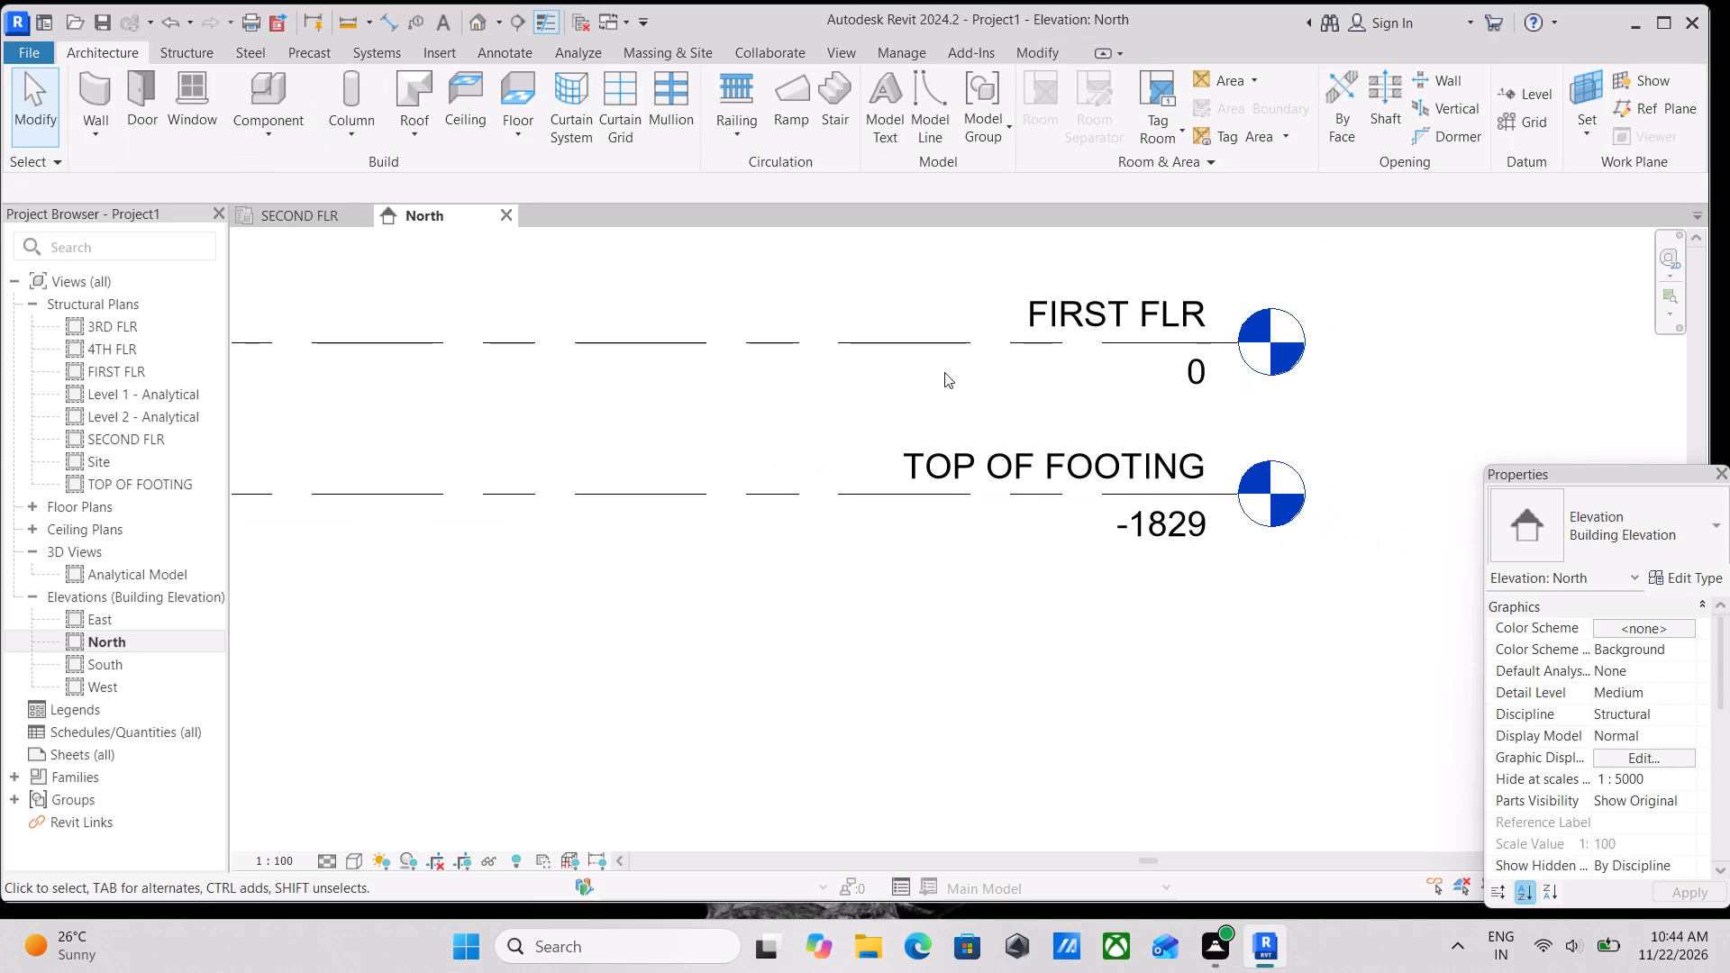
text(KS)
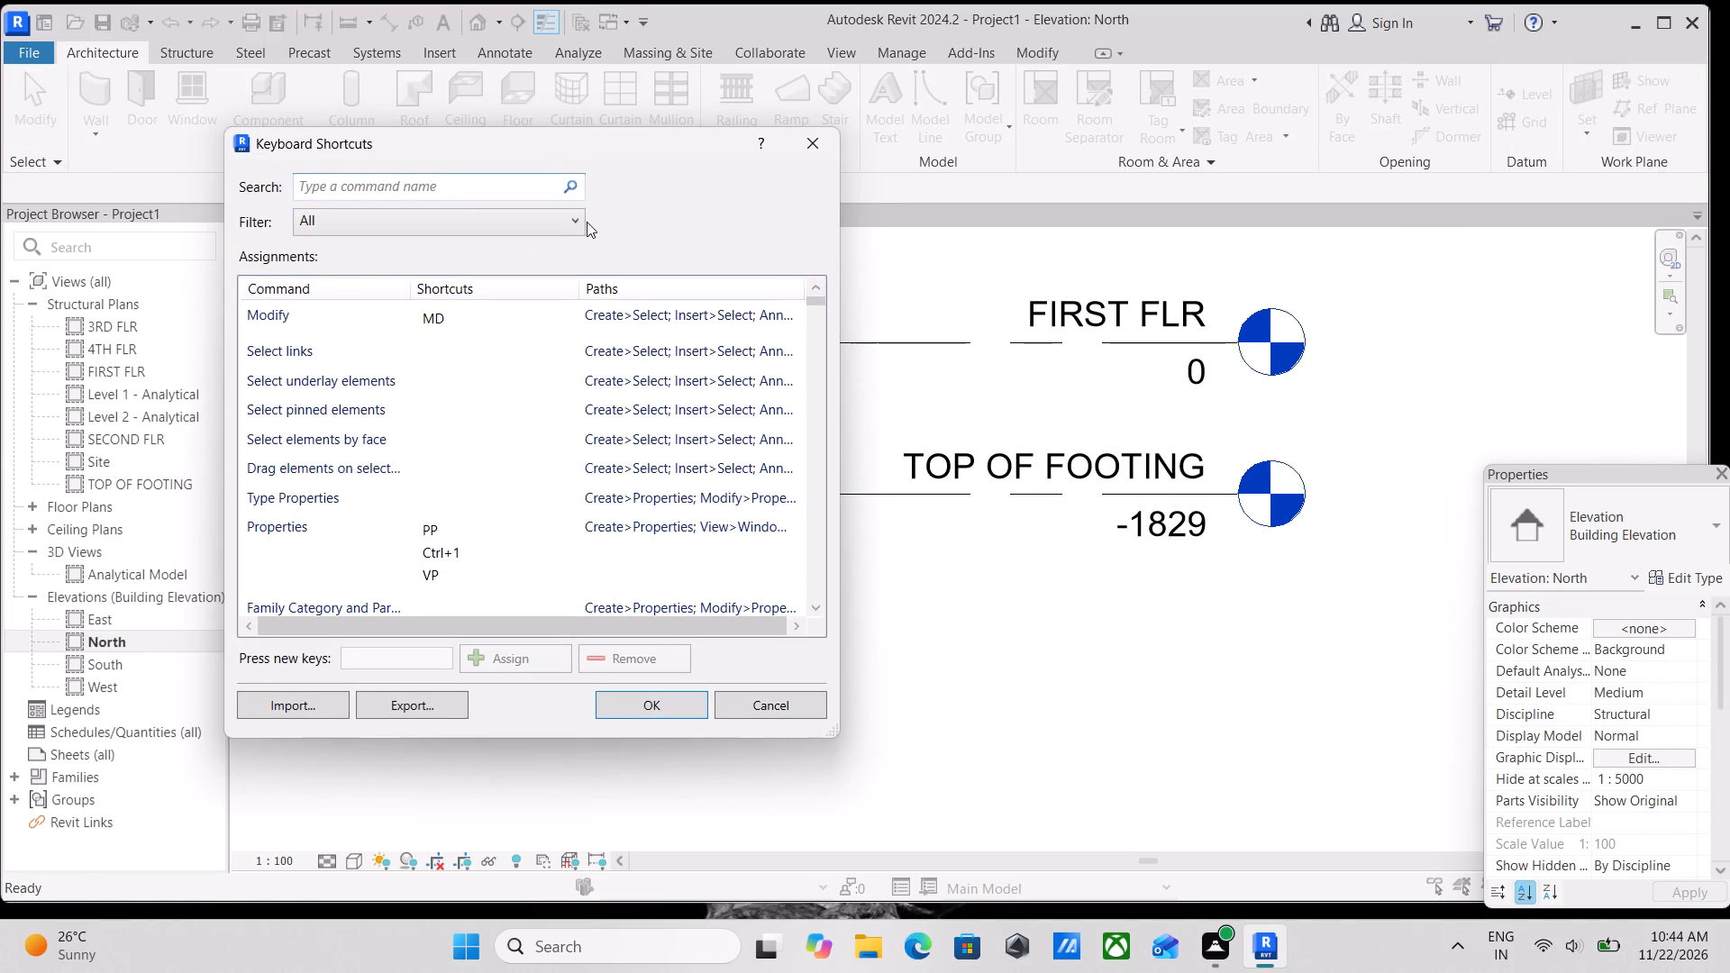
scroll(423, 350, down, 4)
scroll(565, 403, up, 8)
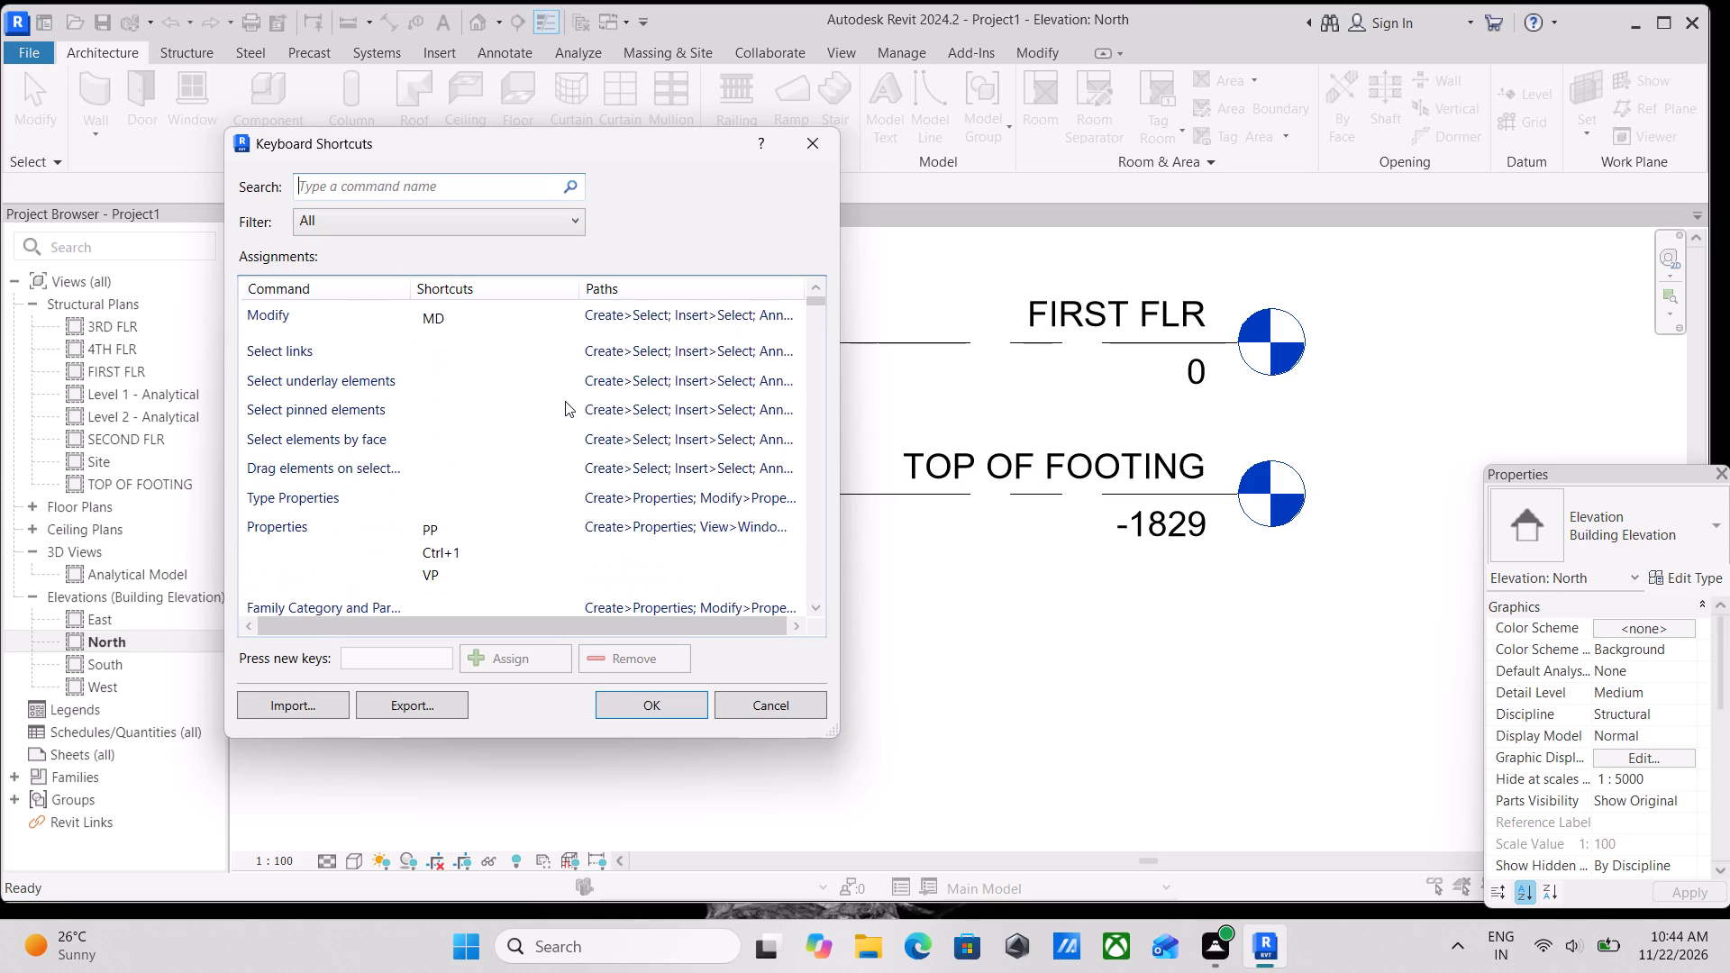
scroll(565, 401, up, 9)
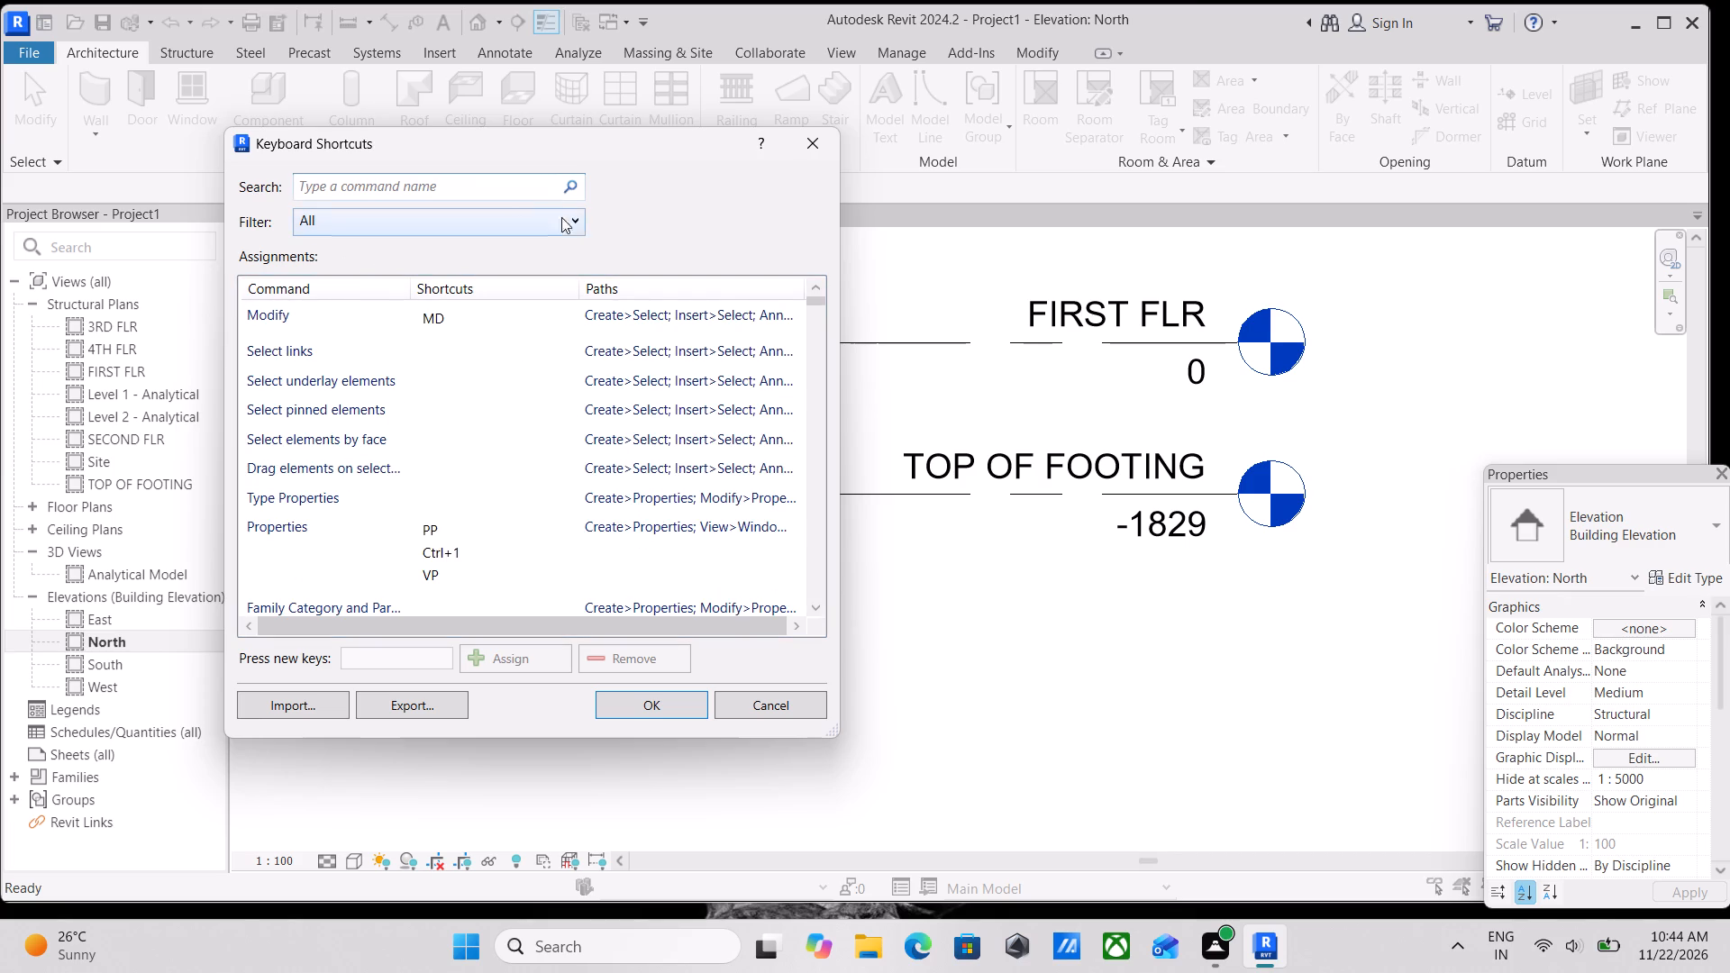
click(572, 221)
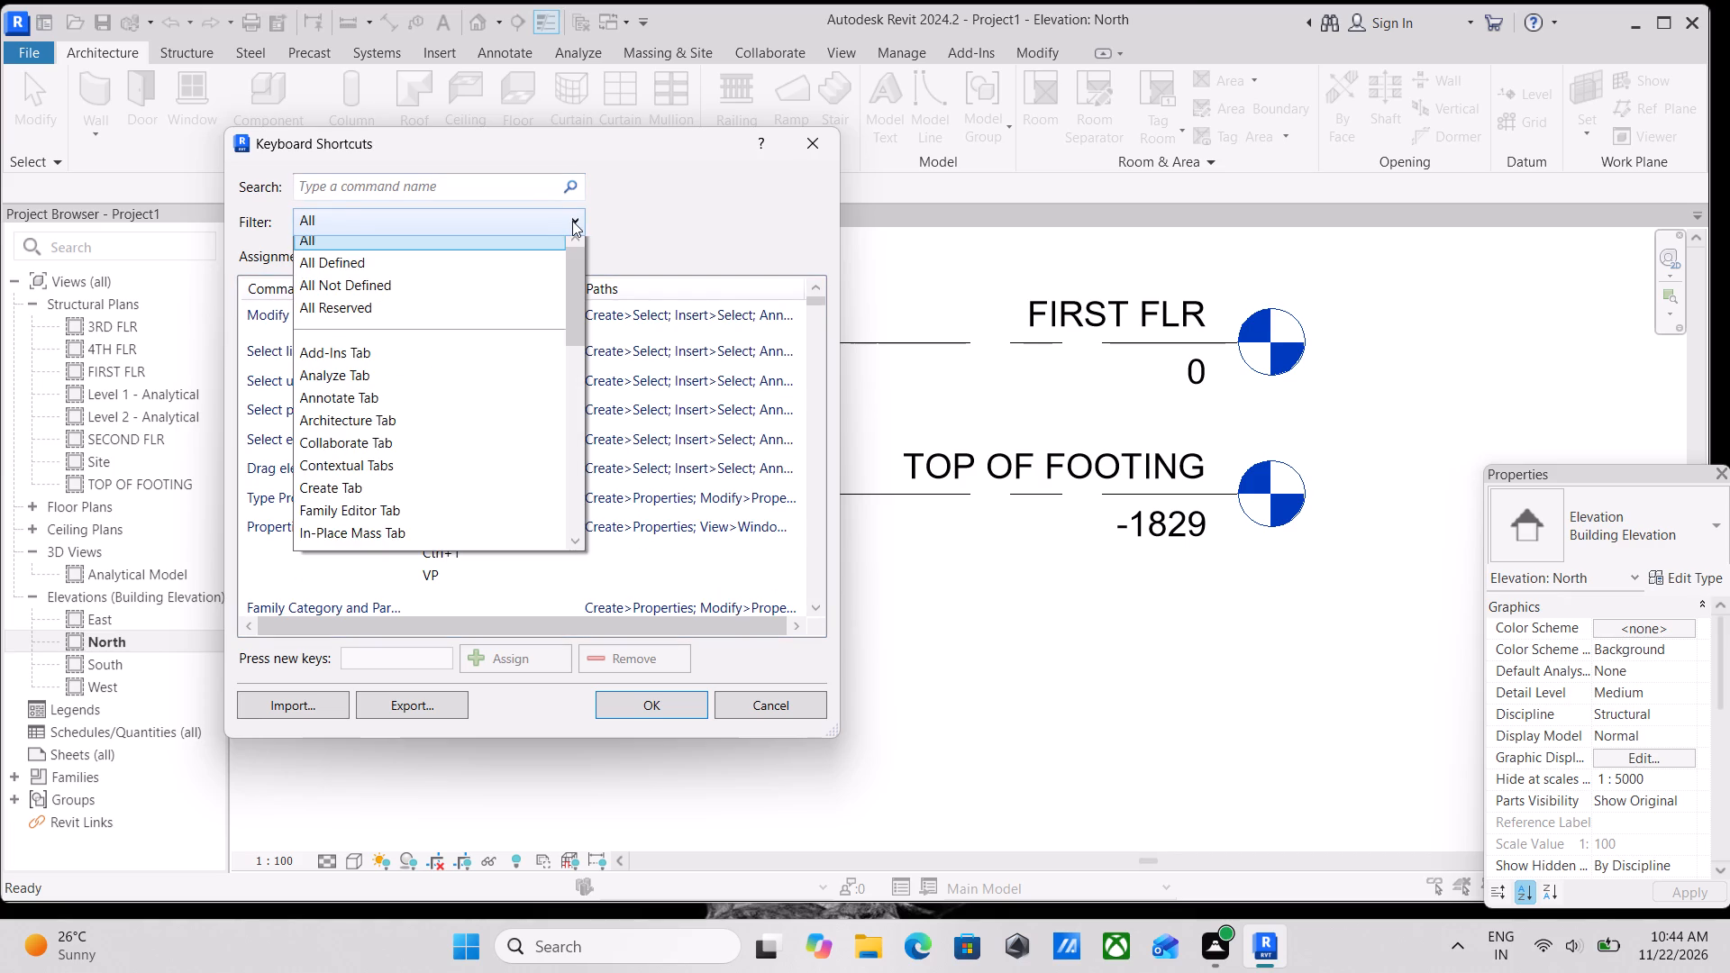
click(572, 221)
click(572, 221)
click(572, 221)
scroll(473, 413, up, 4)
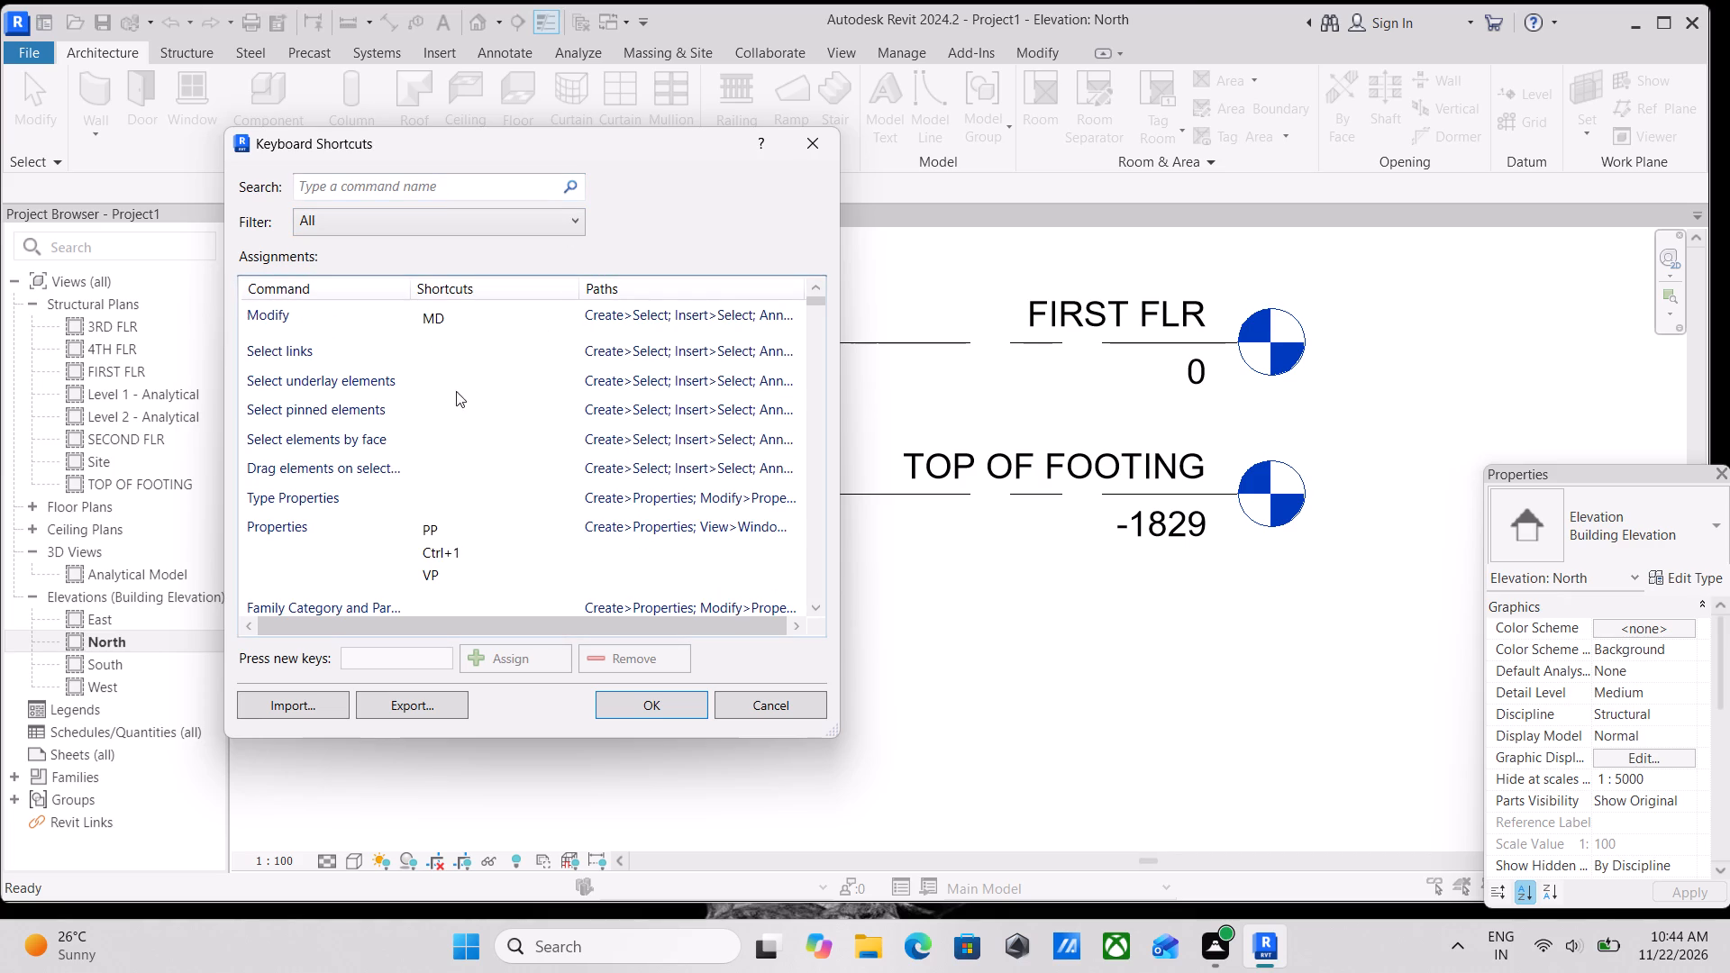
scroll(432, 364, down, 6)
scroll(470, 381, up, 1)
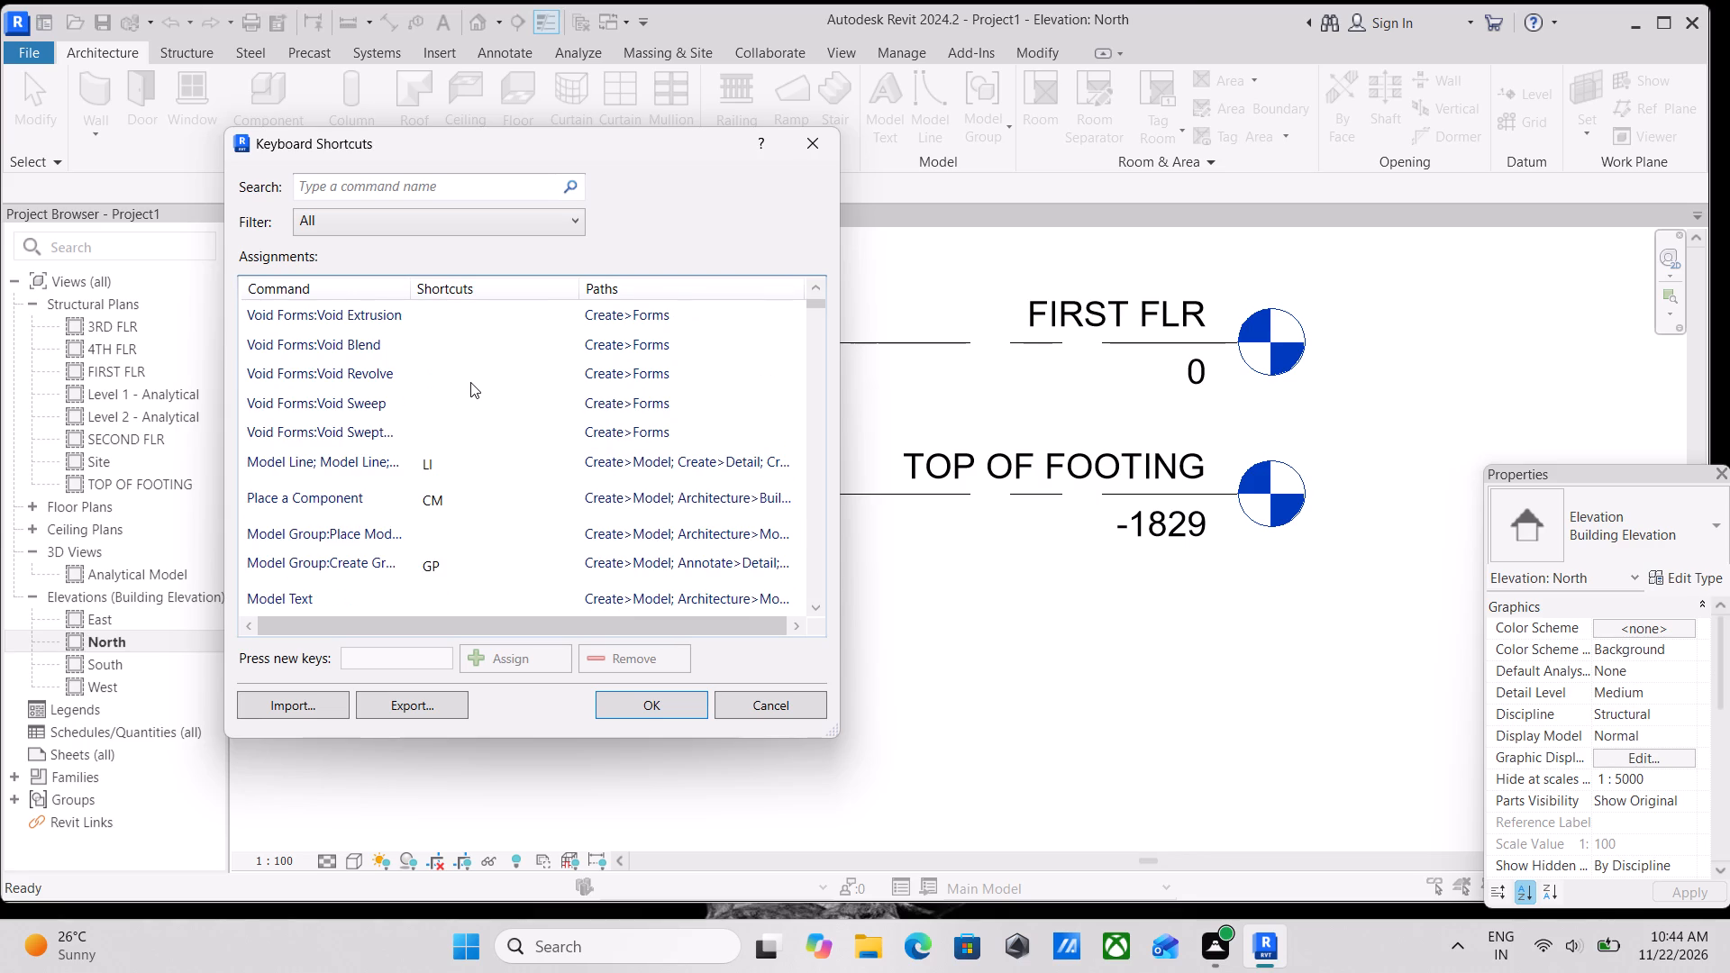
scroll(470, 382, up, 3)
scroll(470, 382, down, 13)
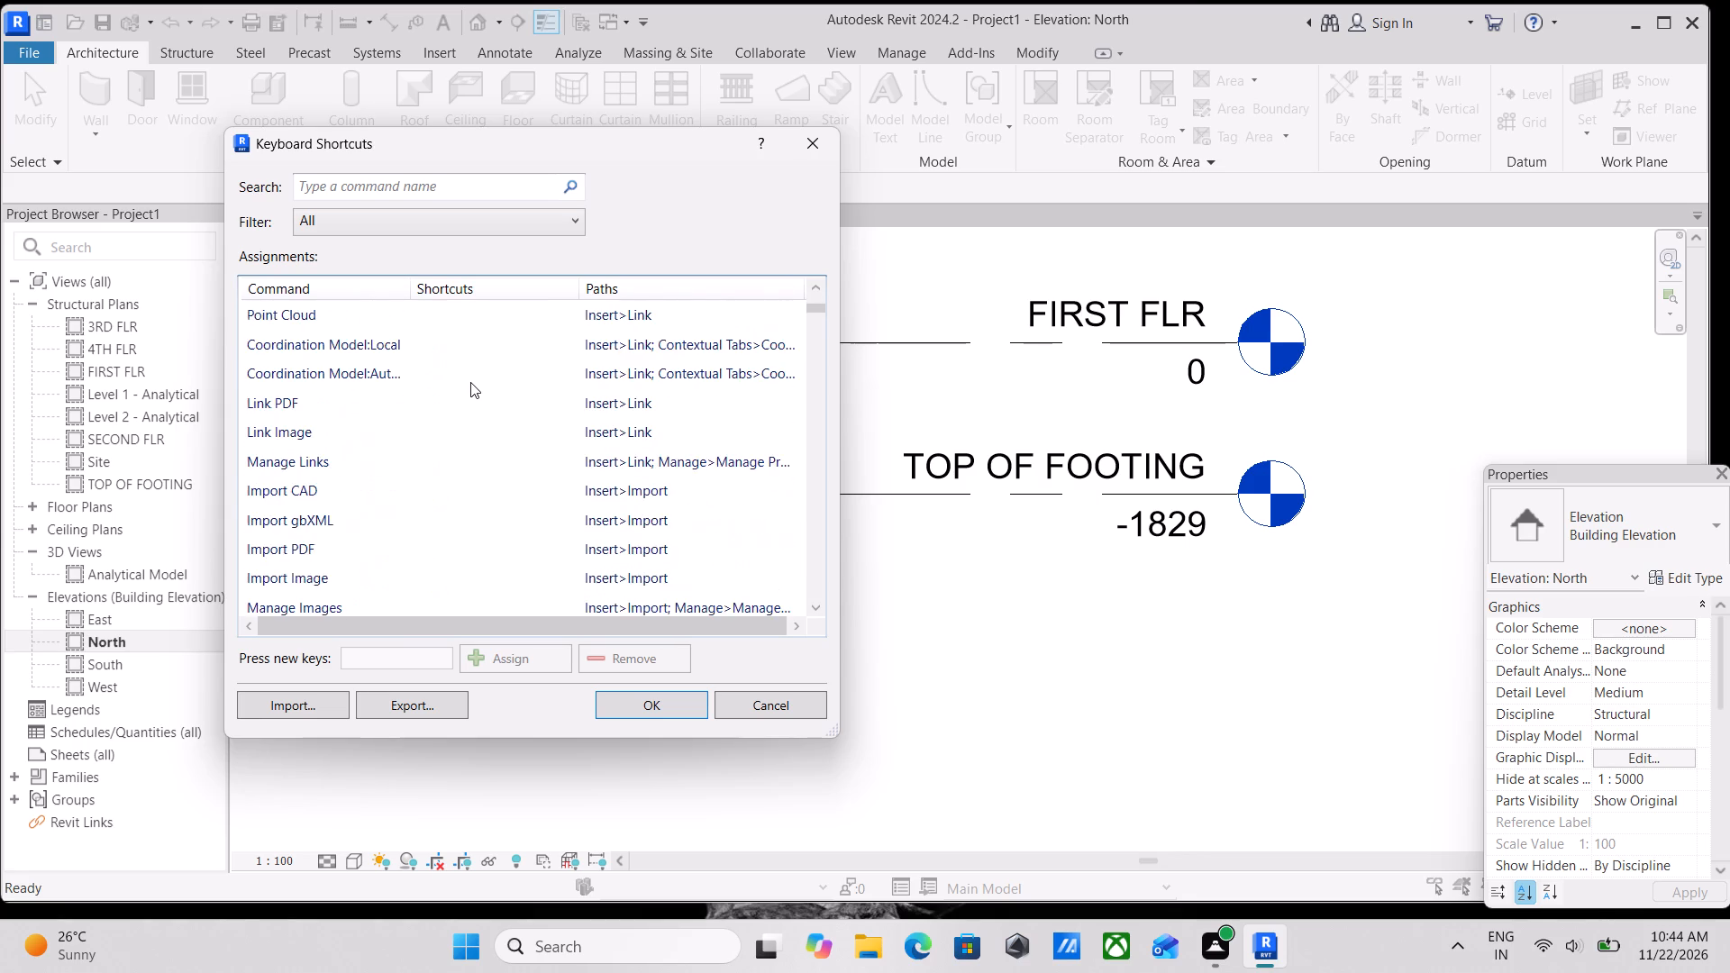
scroll(470, 382, up, 16)
scroll(457, 383, up, 5)
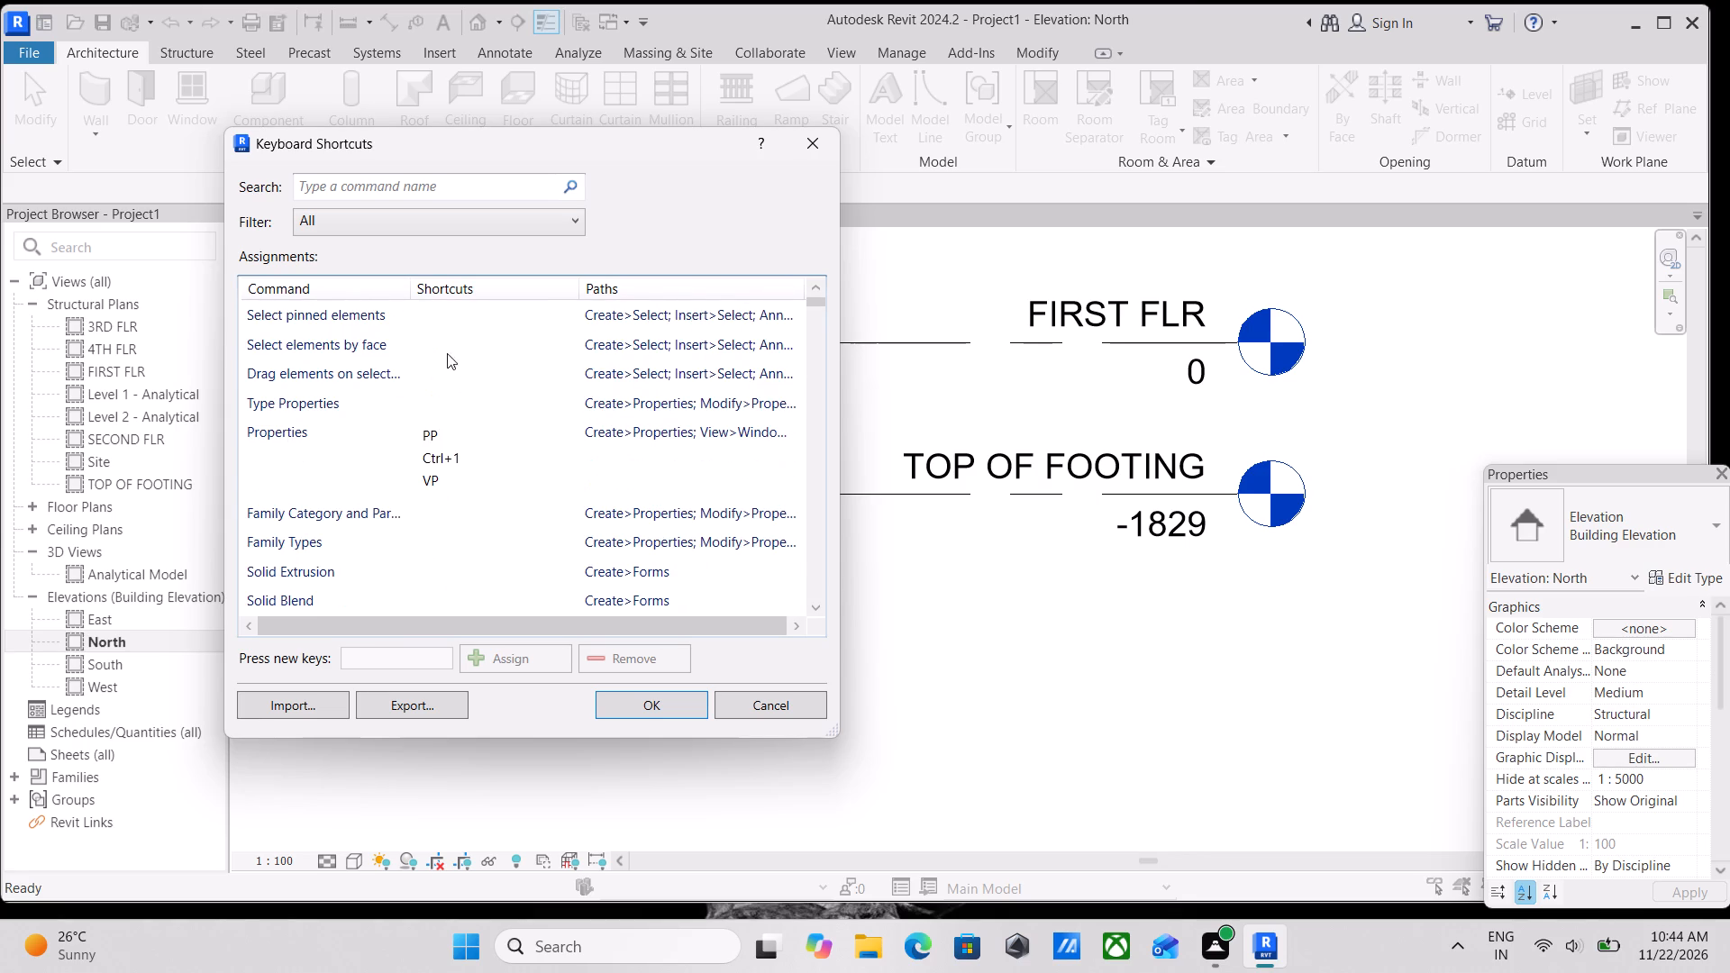
scroll(444, 350, up, 4)
scroll(412, 374, down, 2)
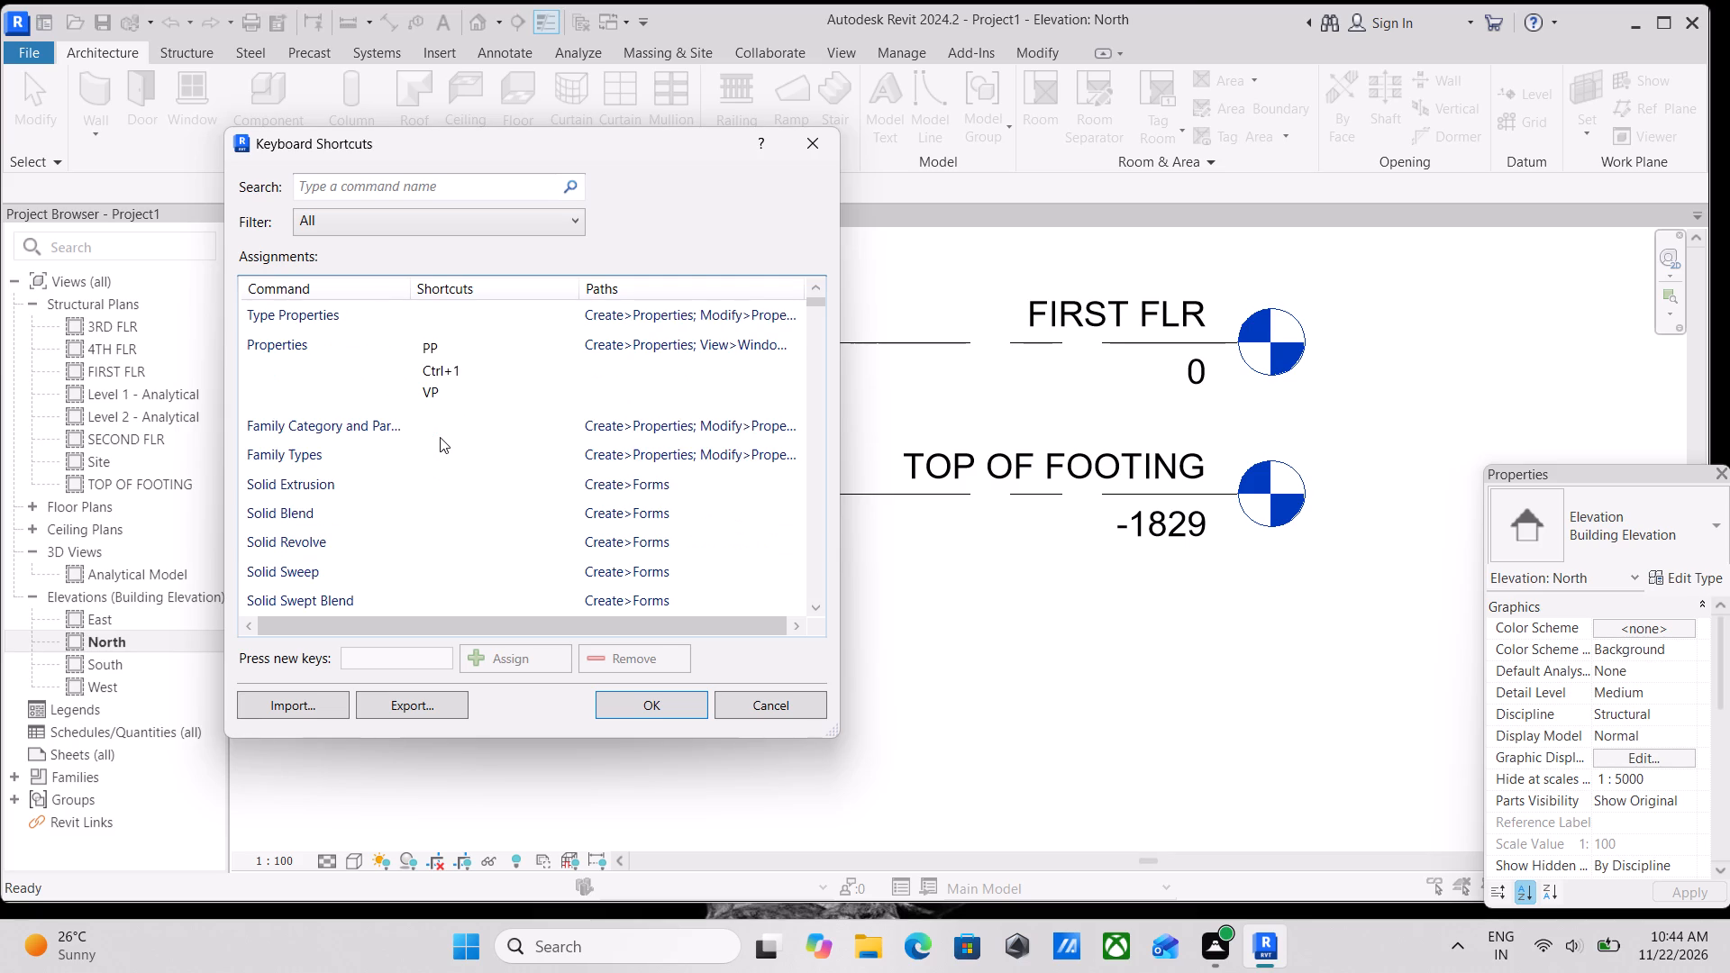
scroll(435, 395, up, 1)
scroll(435, 395, down, 2)
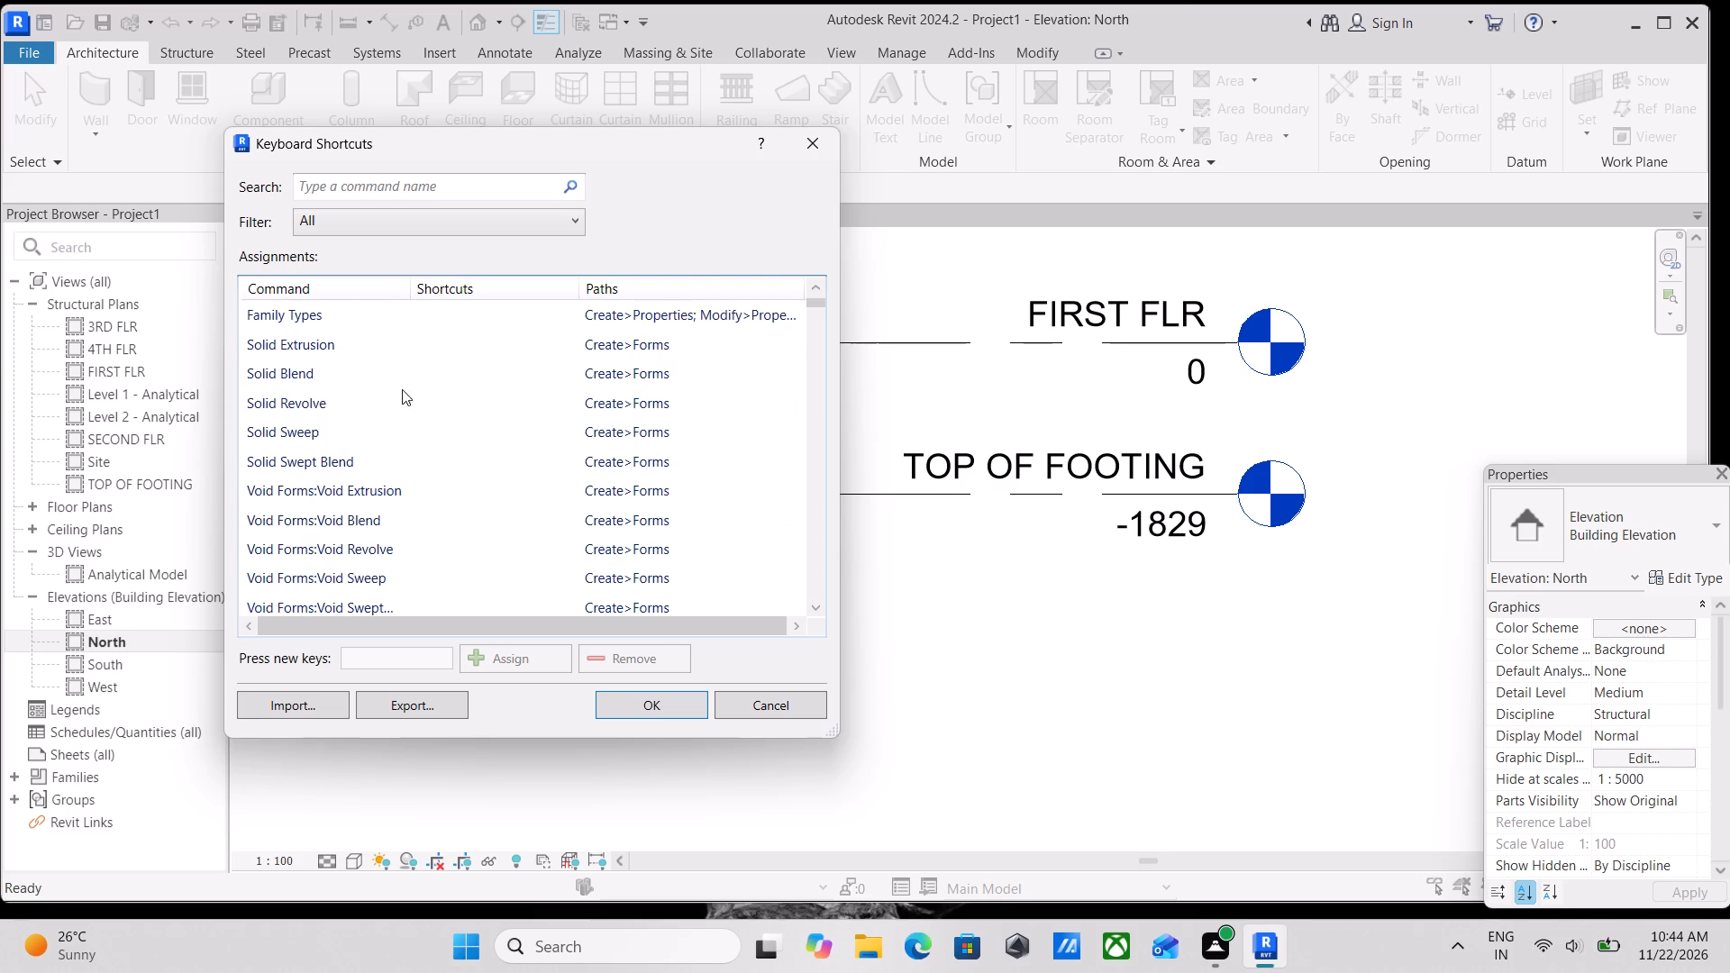
scroll(464, 386, up, 1)
scroll(464, 386, down, 1)
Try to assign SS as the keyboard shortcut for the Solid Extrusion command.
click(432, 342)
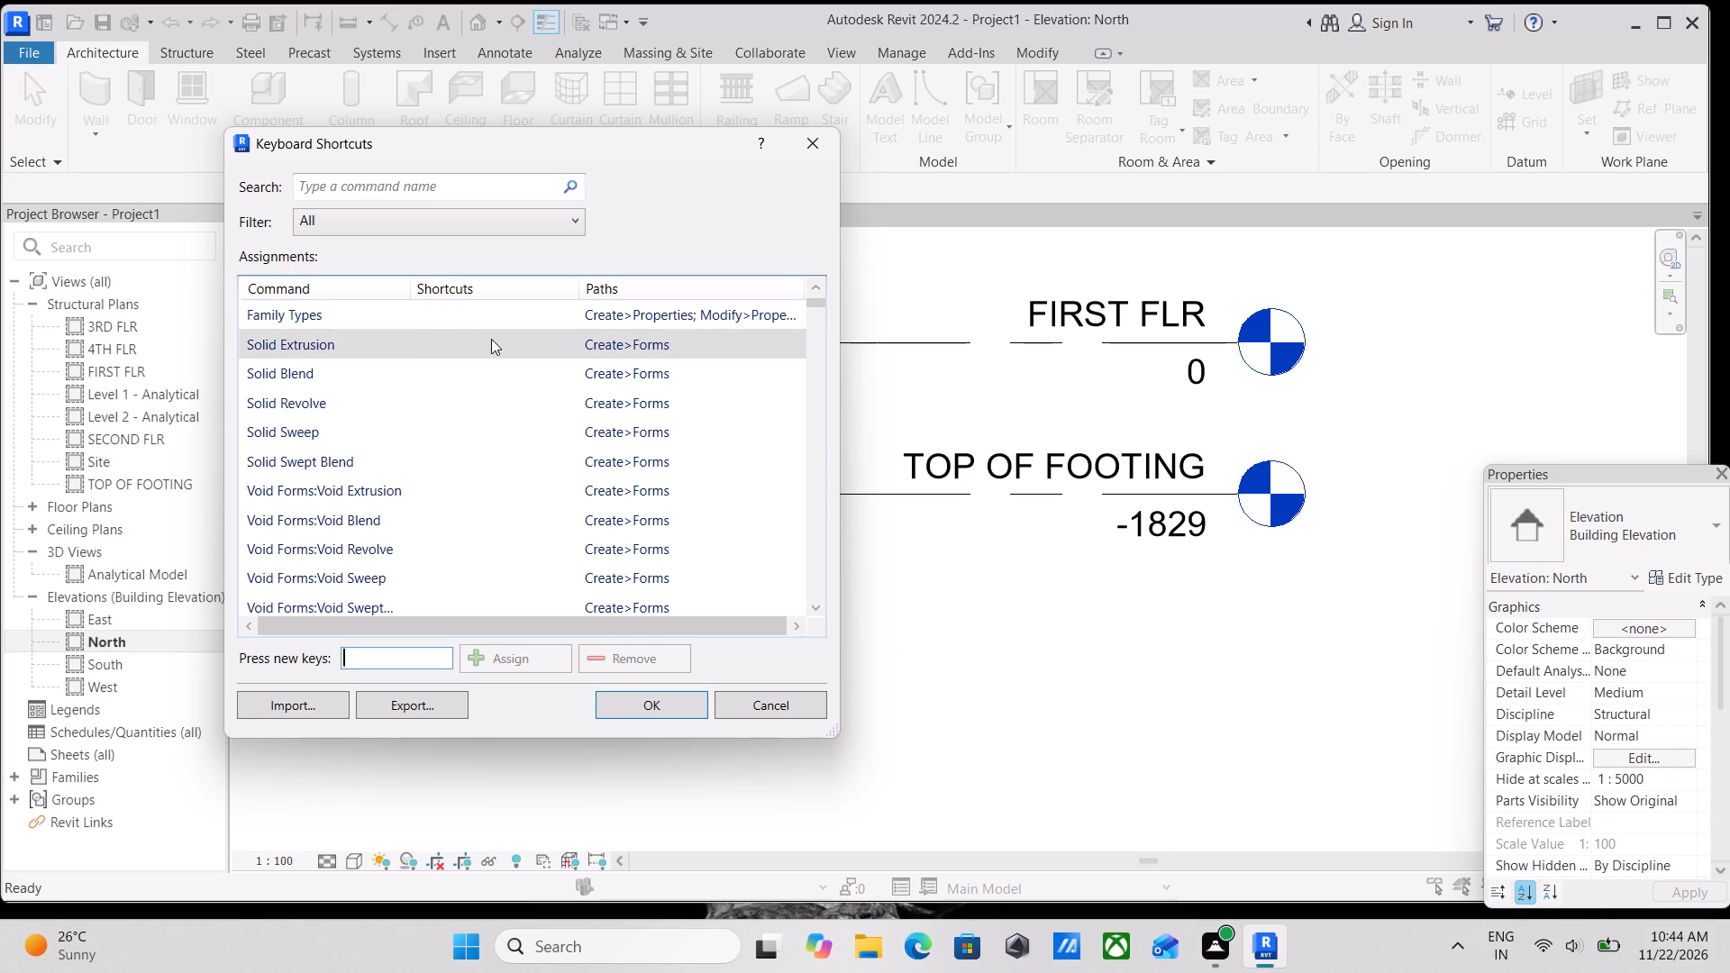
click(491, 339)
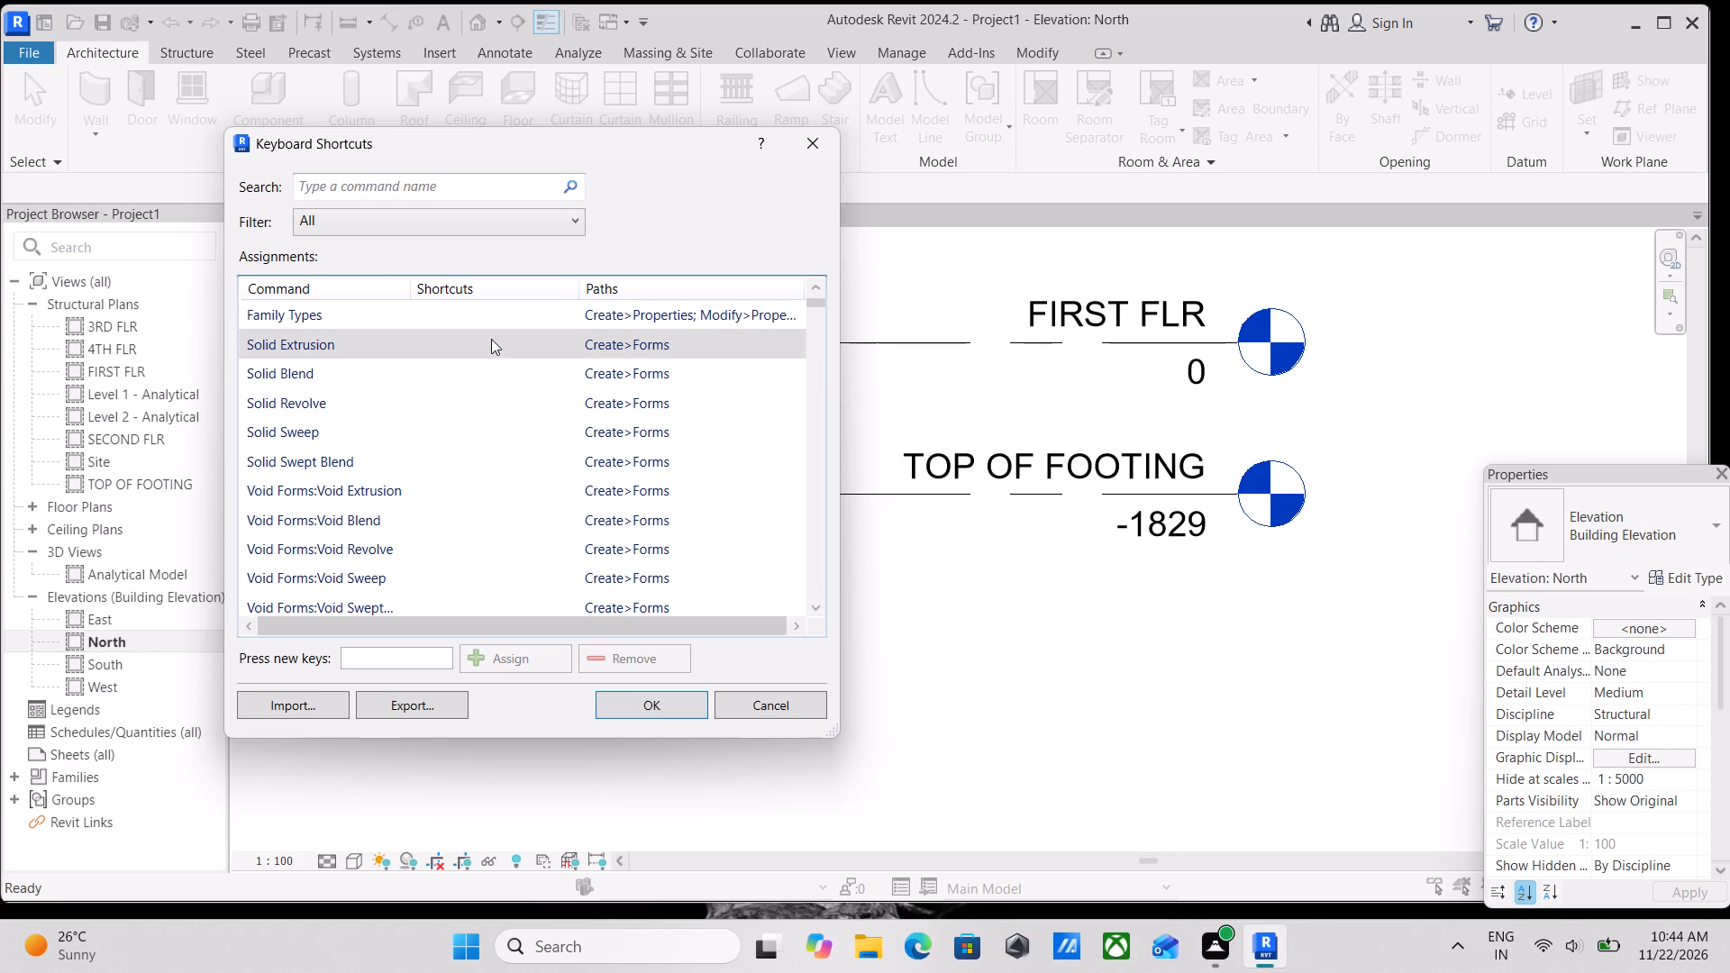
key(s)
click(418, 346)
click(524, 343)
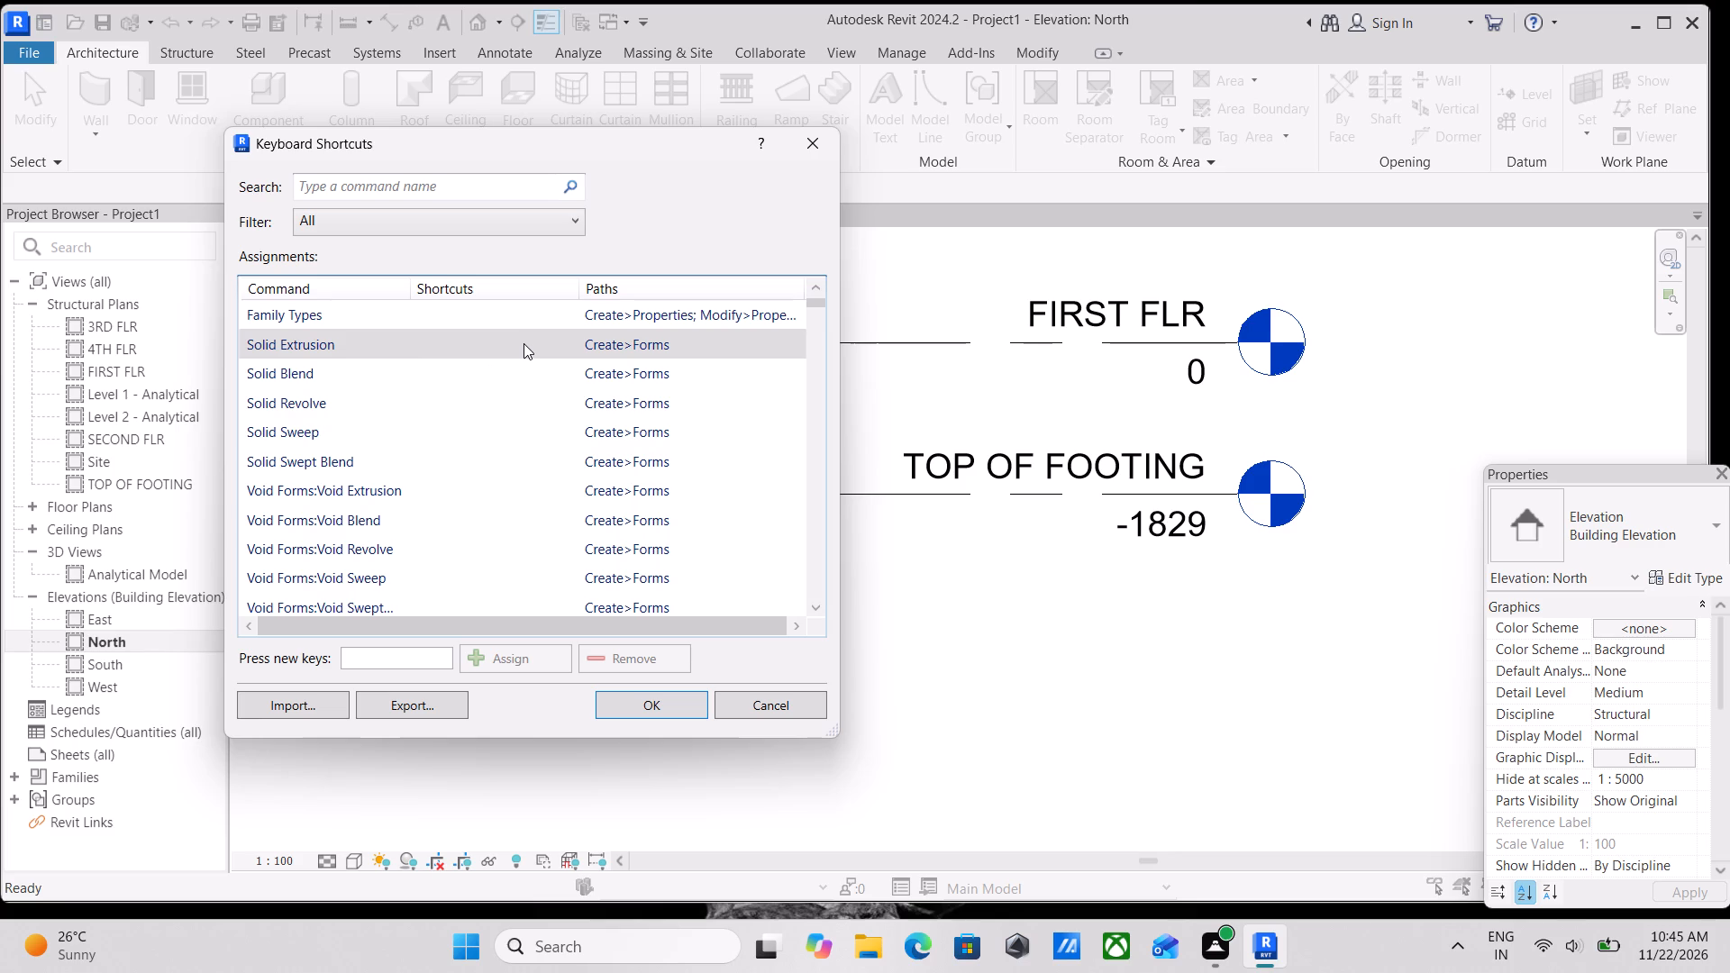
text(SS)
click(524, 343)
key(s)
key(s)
Examine the keyboard shortcuts assigned to the Insert, Manage and Modify commands, such as Offset, Copy, Rotate and Create Similar.
scroll(520, 375, down, 9)
scroll(500, 451, down, 4)
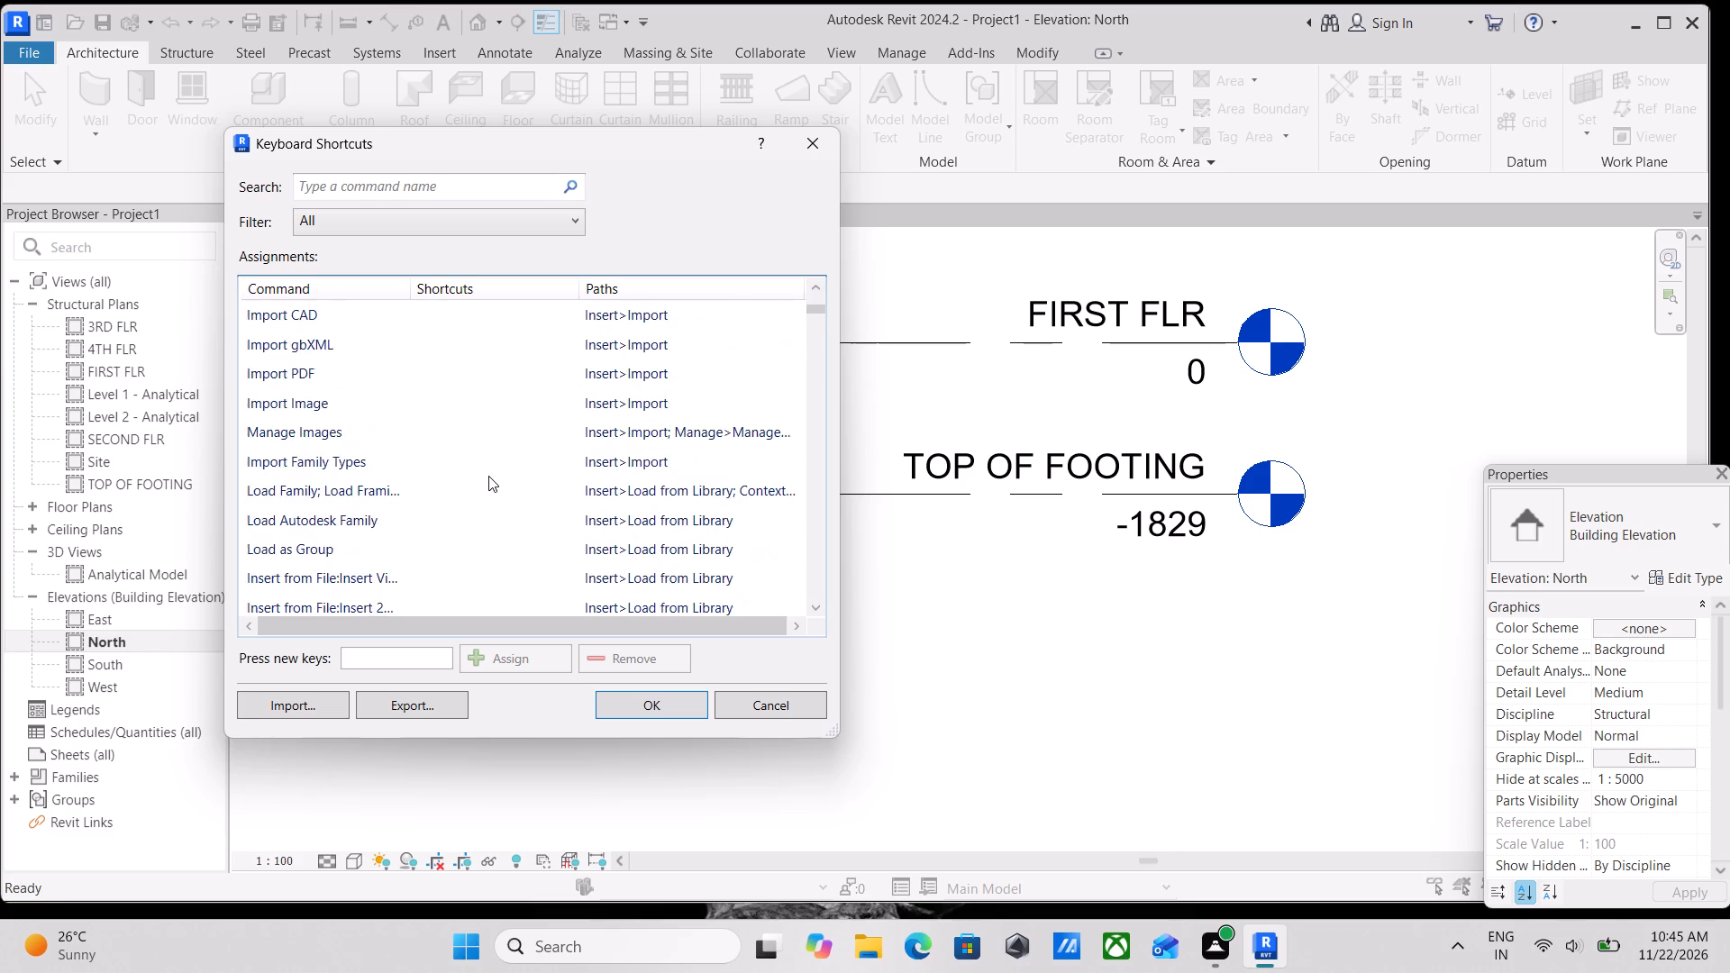
scroll(488, 476, down, 20)
scroll(488, 476, down, 12)
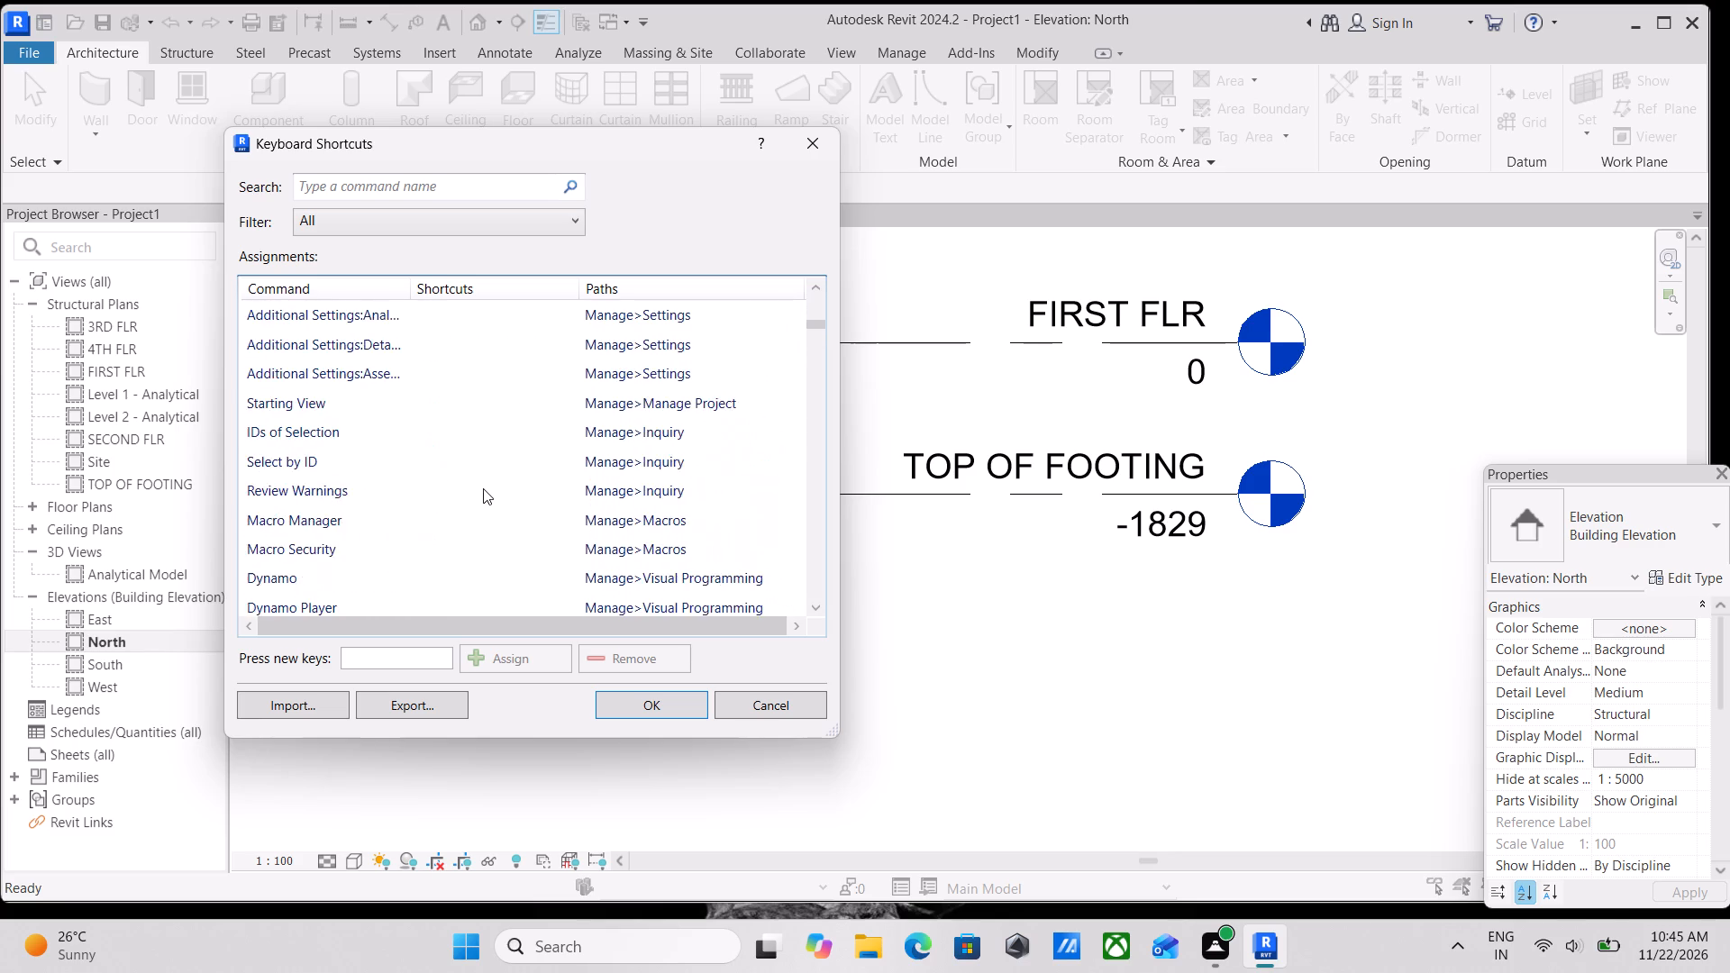
scroll(483, 488, down, 12)
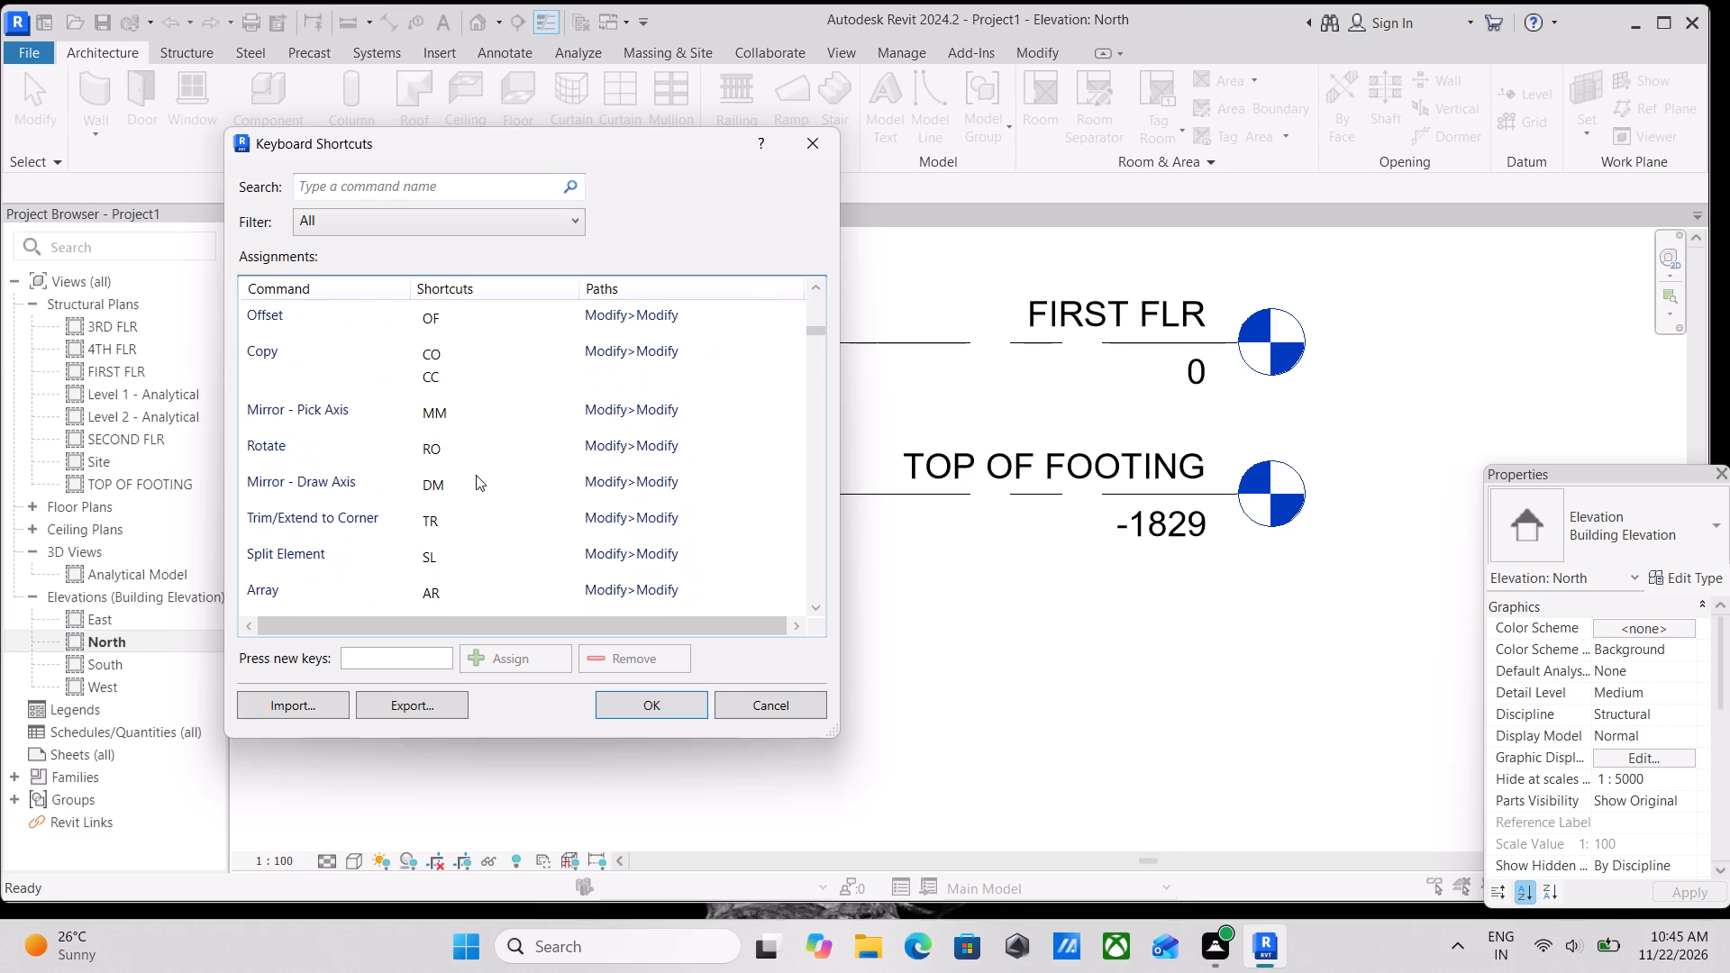
scroll(476, 475, down, 3)
scroll(476, 475, up, 1)
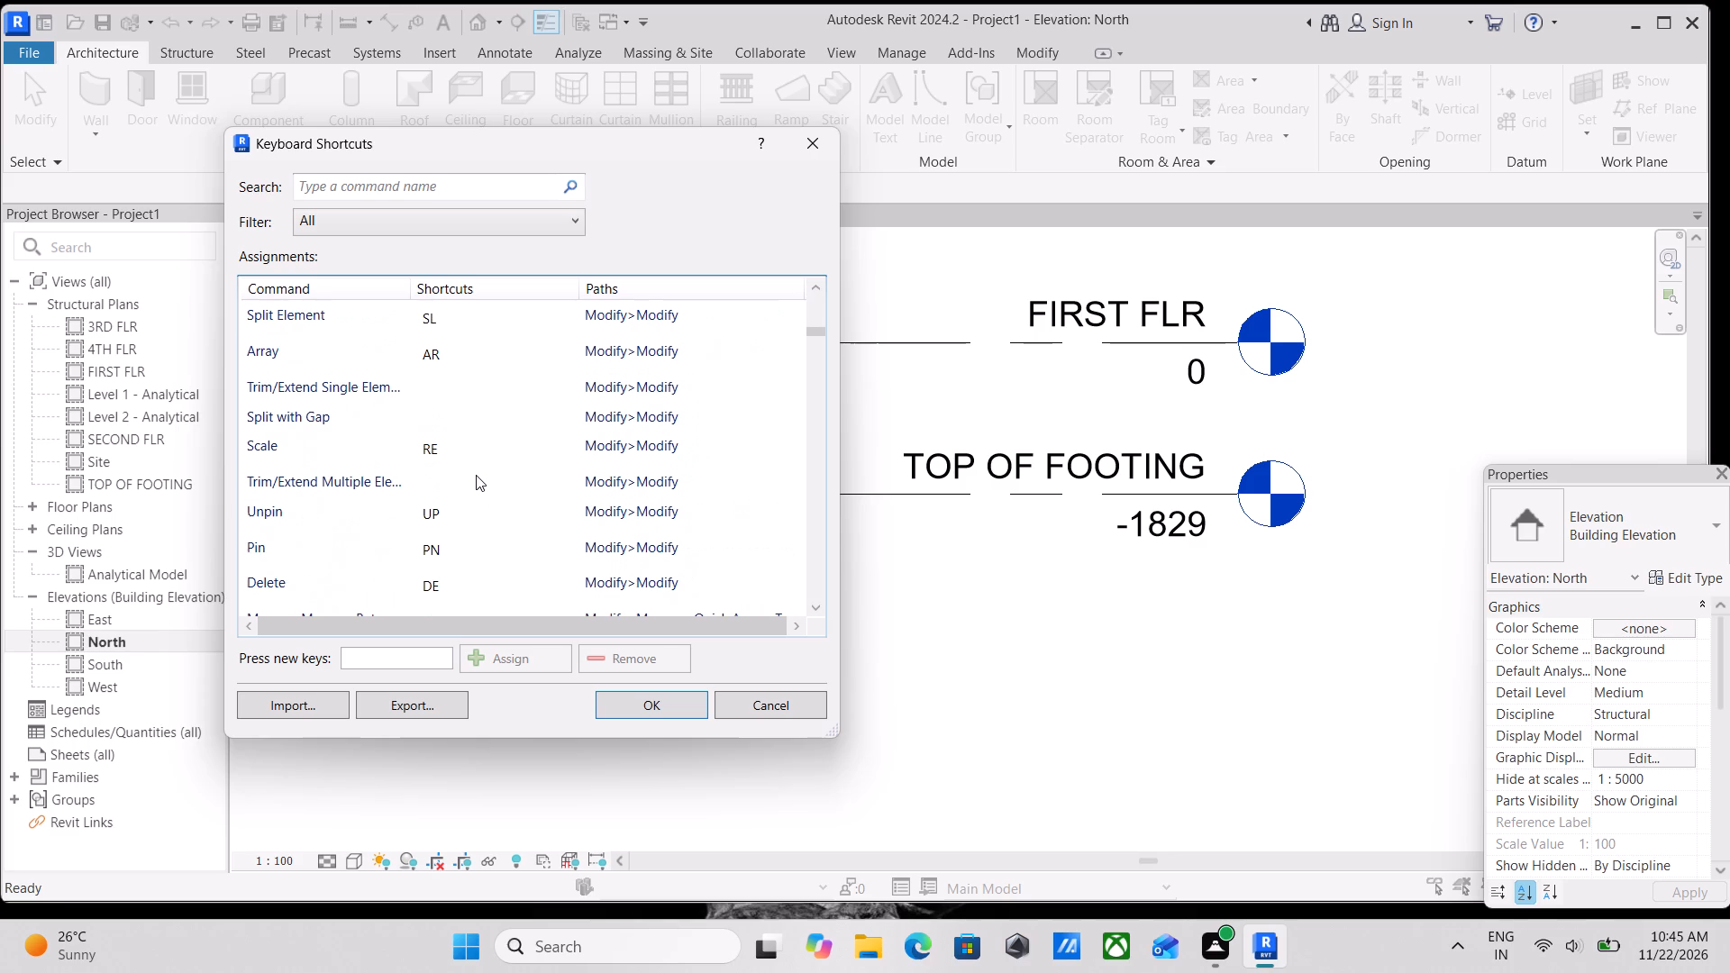
scroll(476, 475, down, 2)
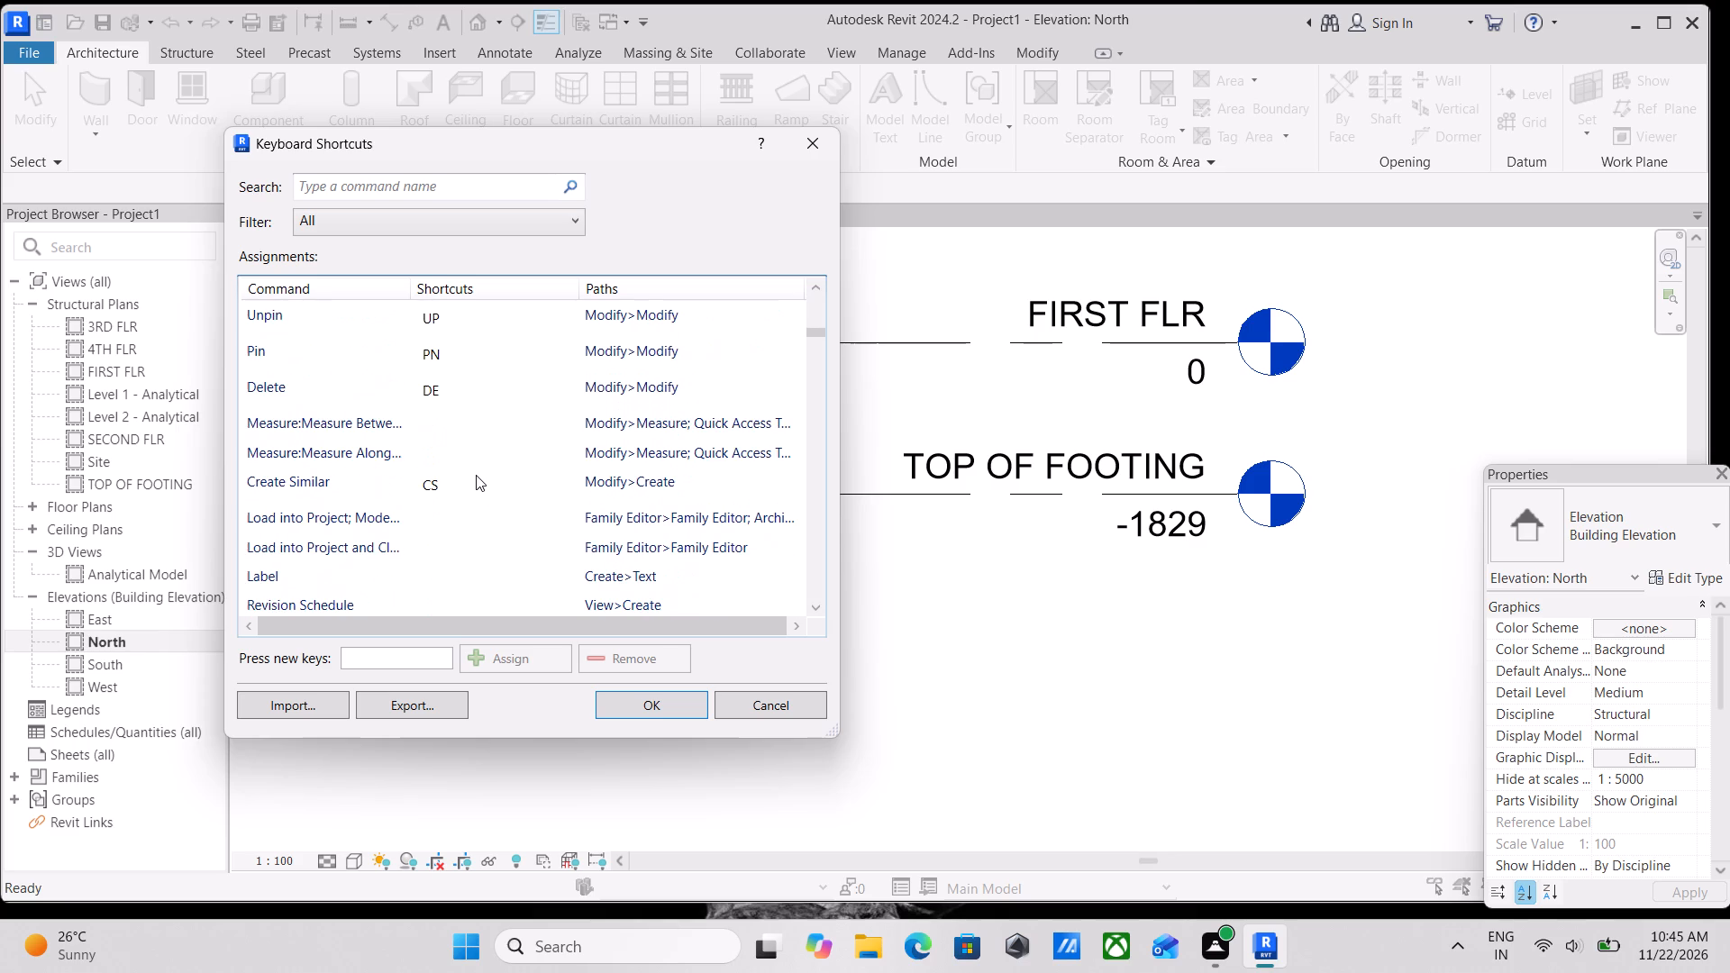
scroll(431, 450, down, 2)
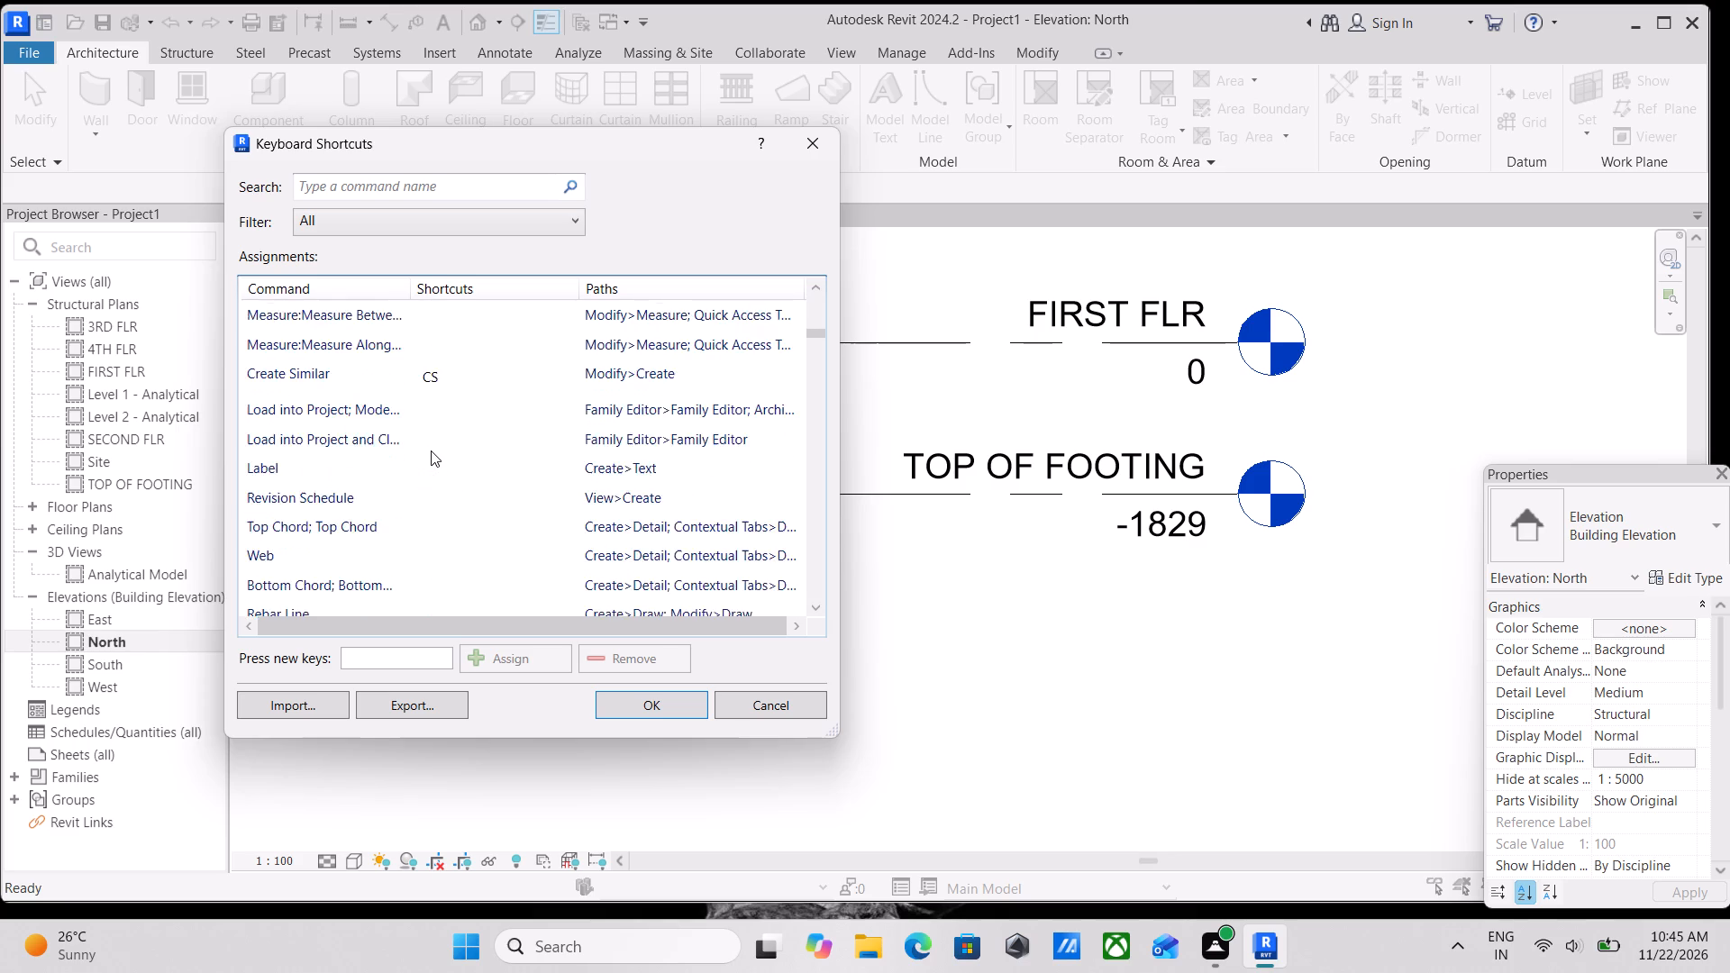
Examine the keyboard shortcuts assigned to the Architecture build commands, including walls, doors, windows and floors, and on to the Systems HVAC commands.
scroll(431, 450, down, 7)
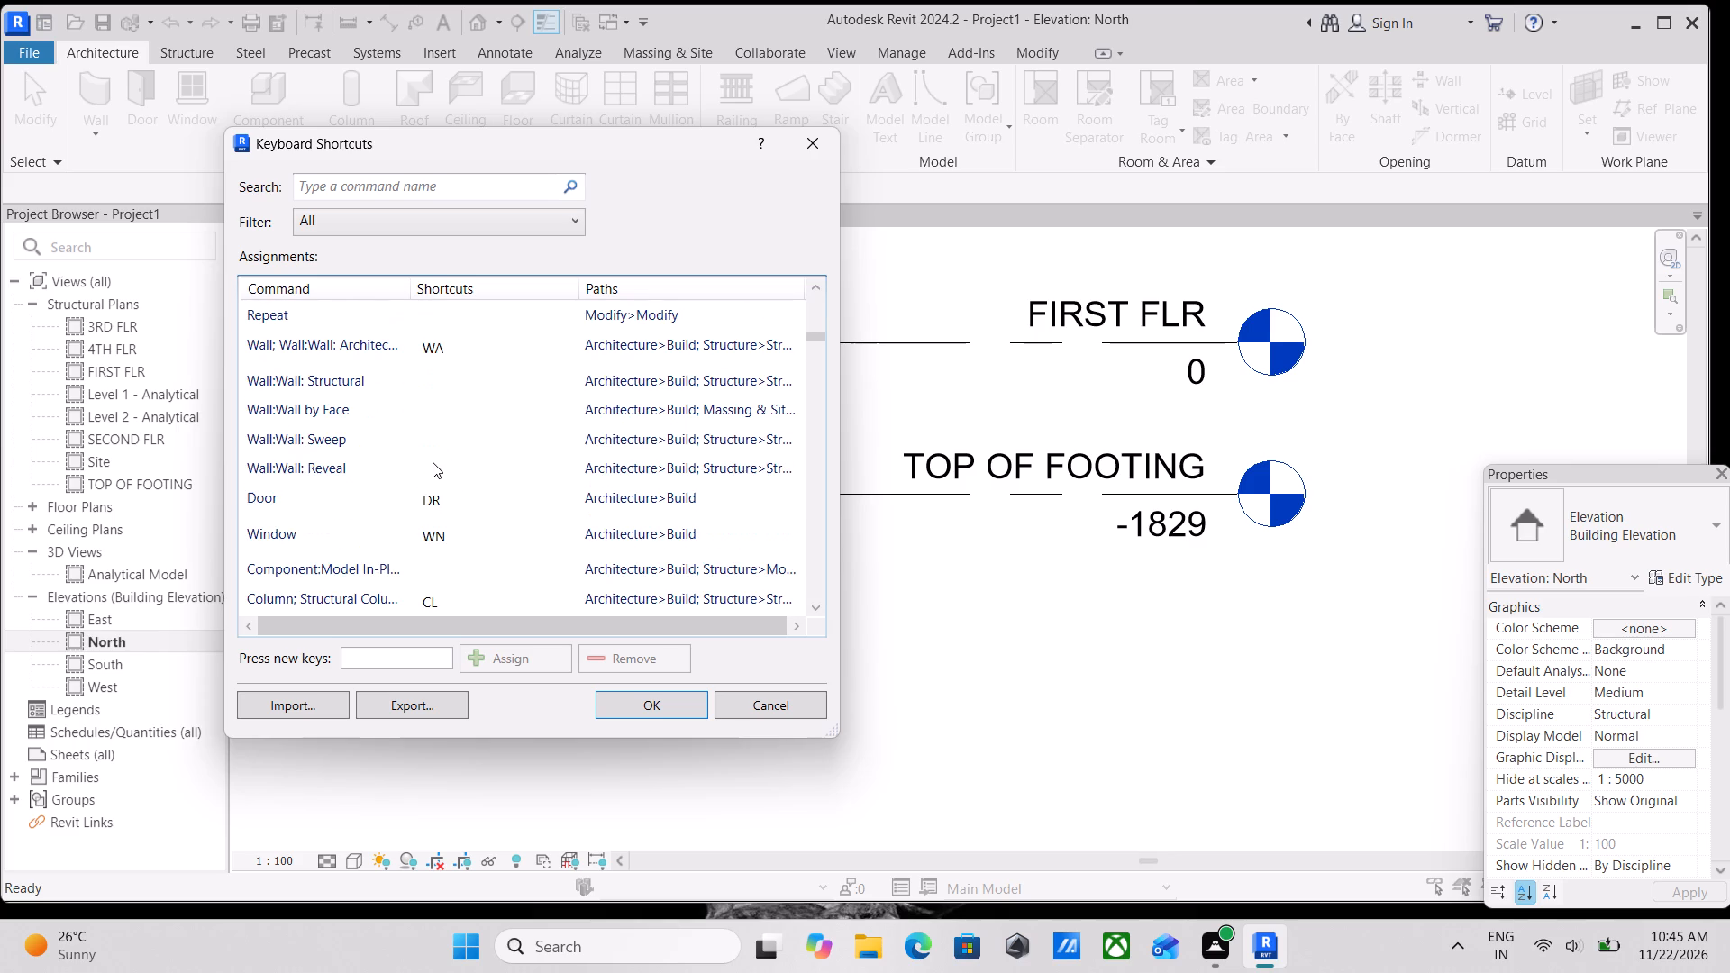
scroll(522, 448, down, 6)
scroll(521, 458, up, 1)
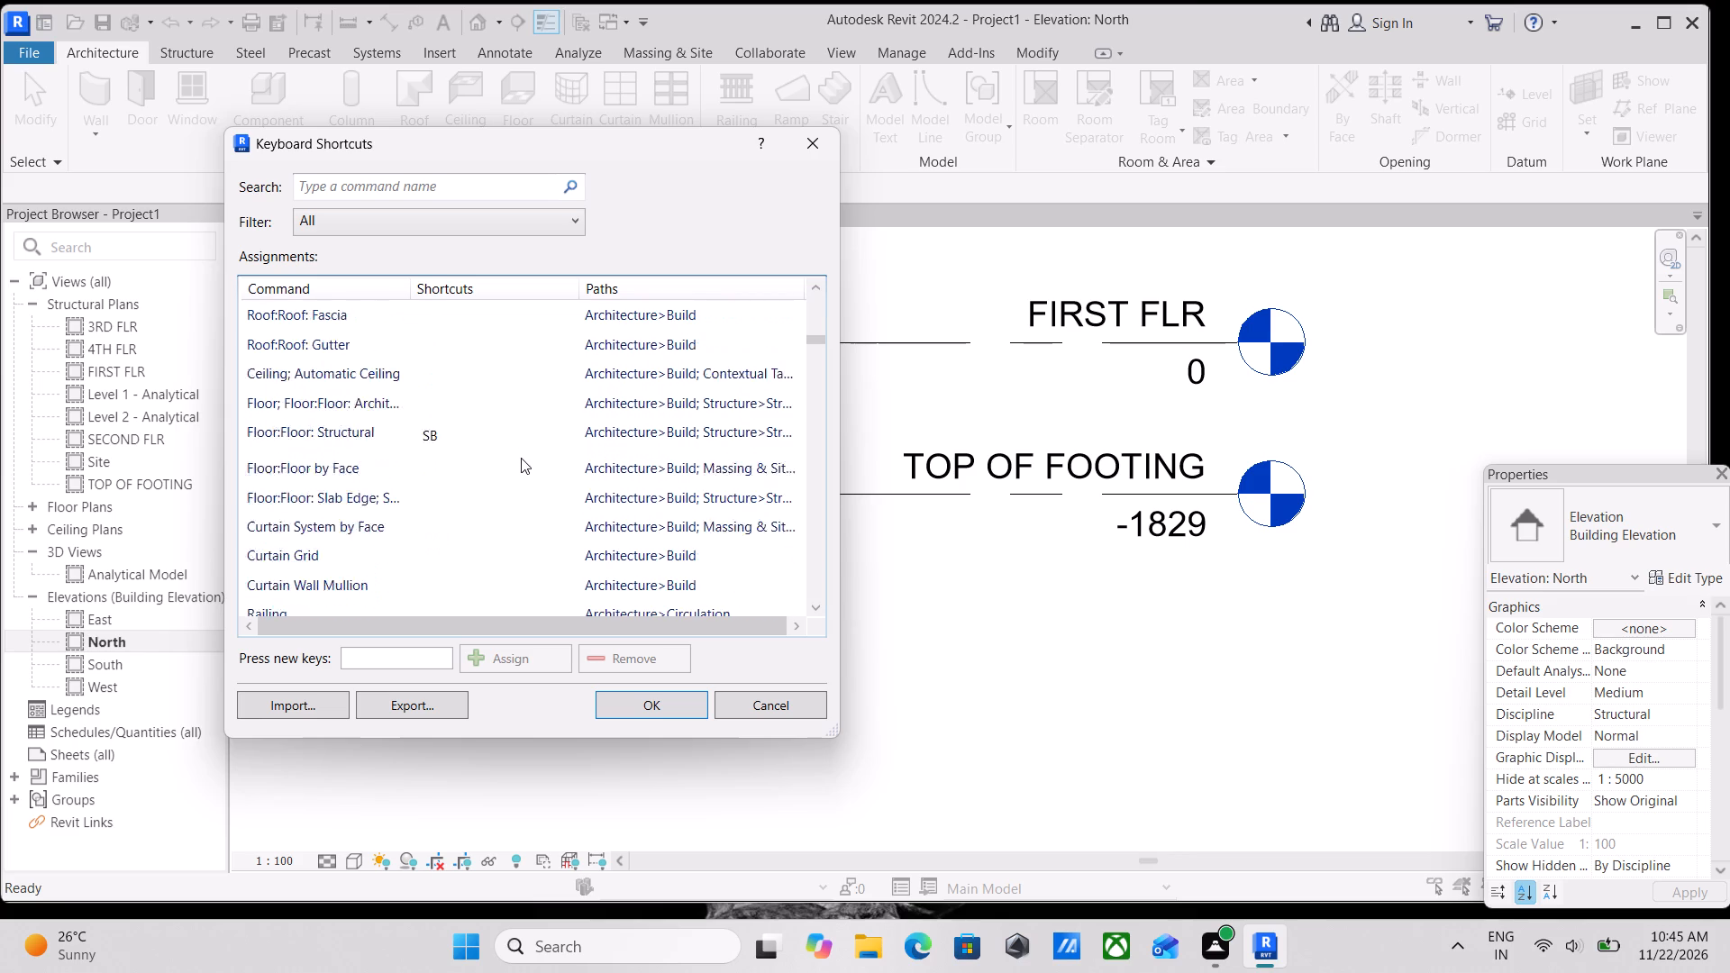
scroll(521, 458, up, 5)
scroll(484, 452, down, 5)
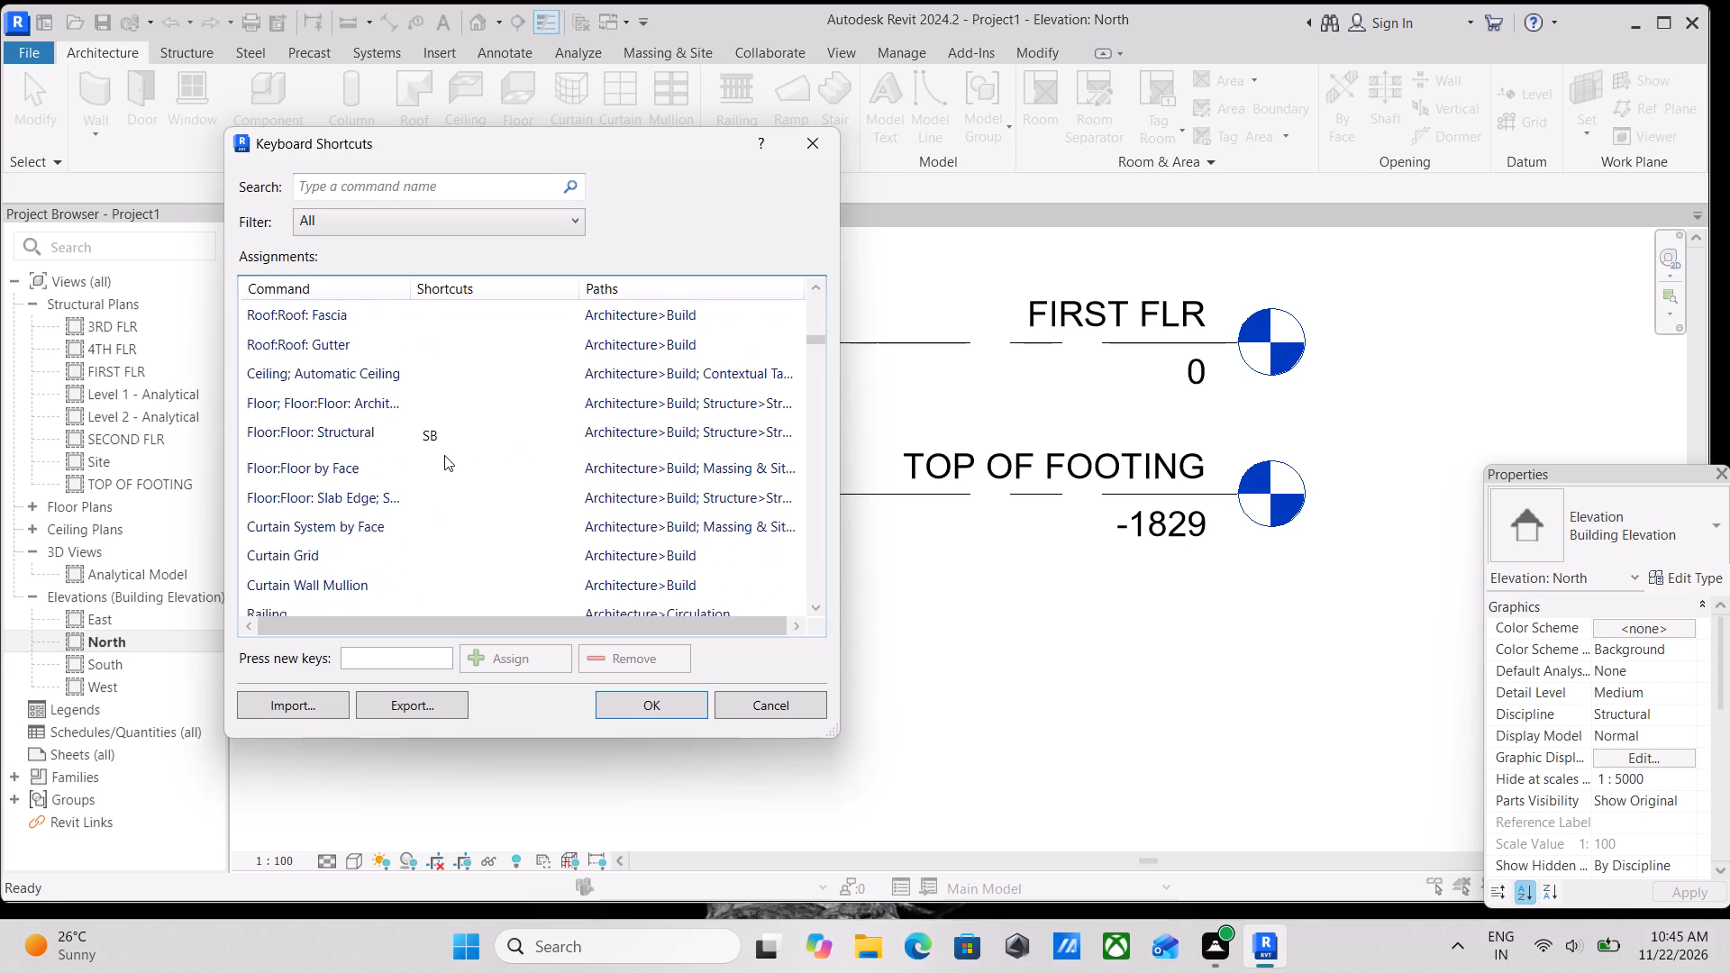
scroll(443, 454, down, 2)
scroll(438, 457, down, 20)
scroll(438, 457, down, 2)
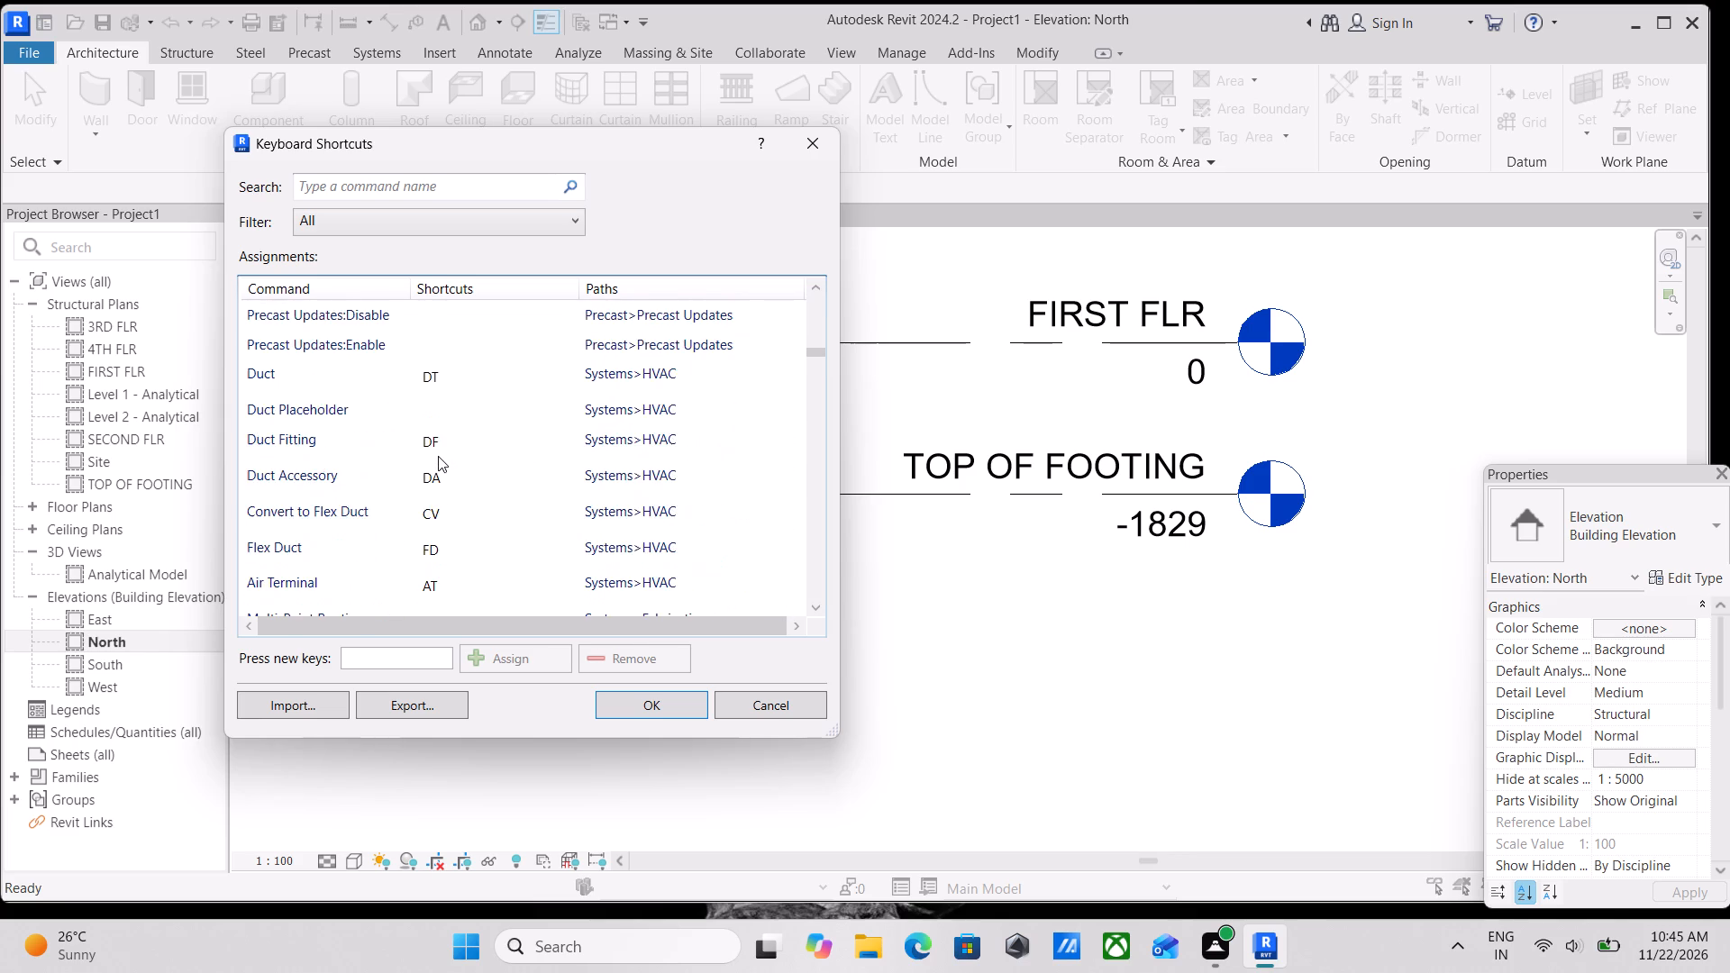
Examine the keyboard shortcuts assigned to the Annotate, Analyze, Collaborate and Manage settings commands.
scroll(438, 456, down, 20)
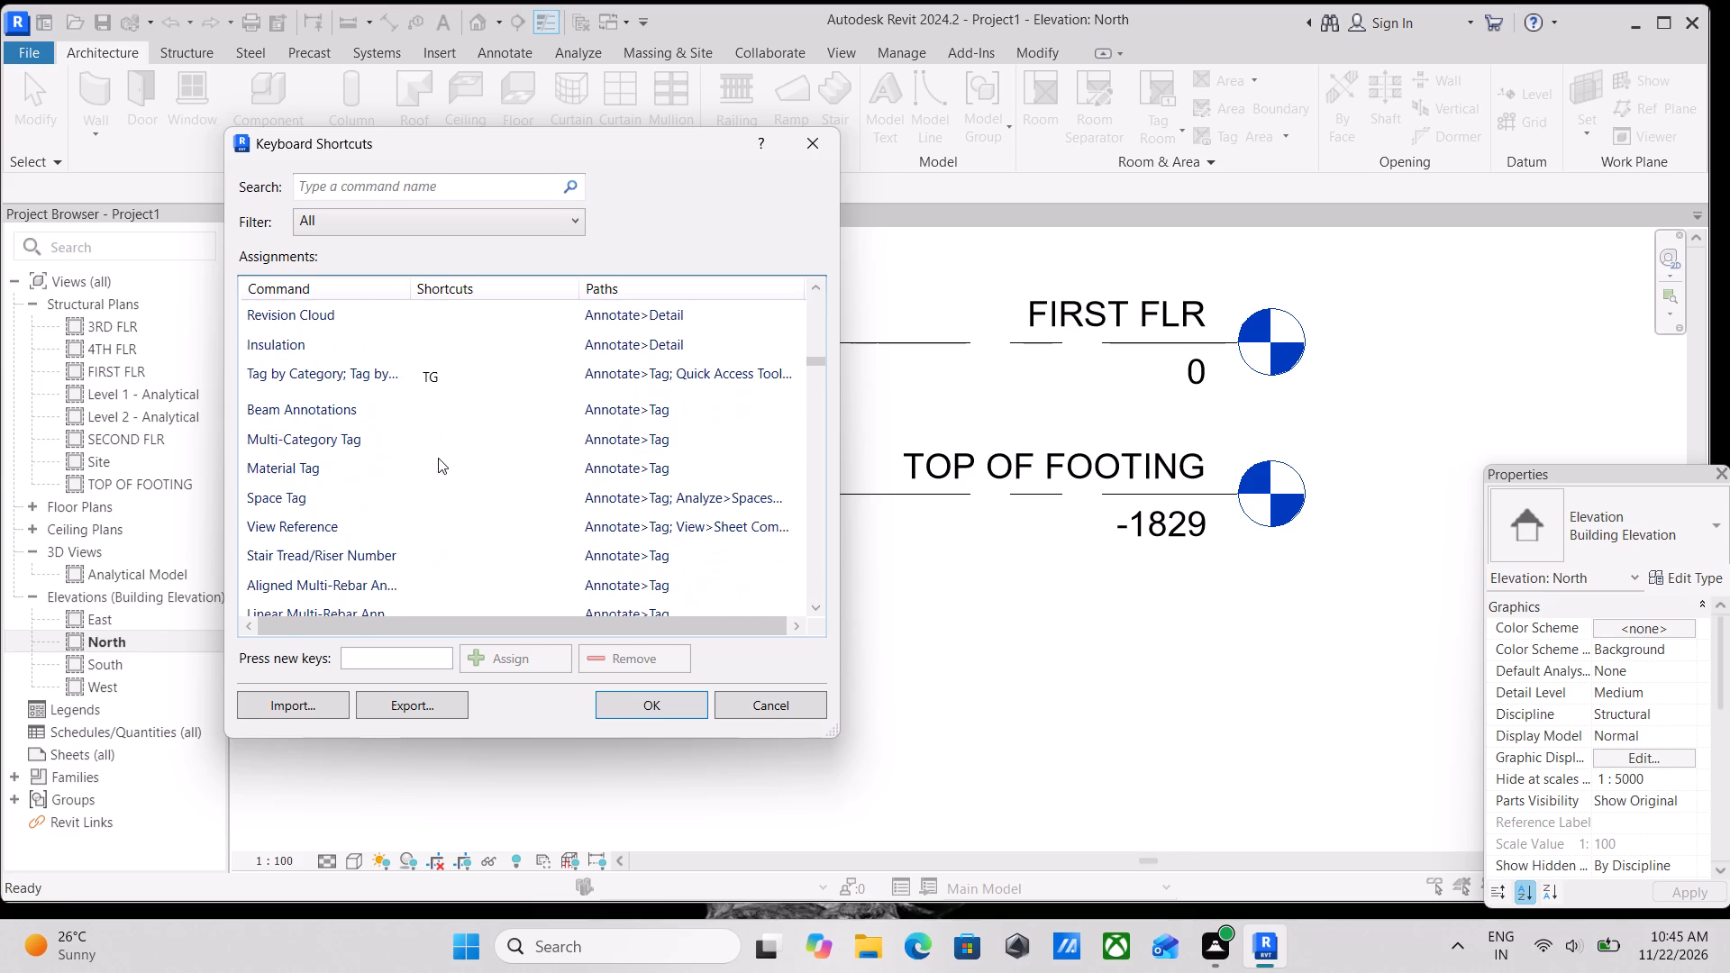
scroll(438, 458, down, 12)
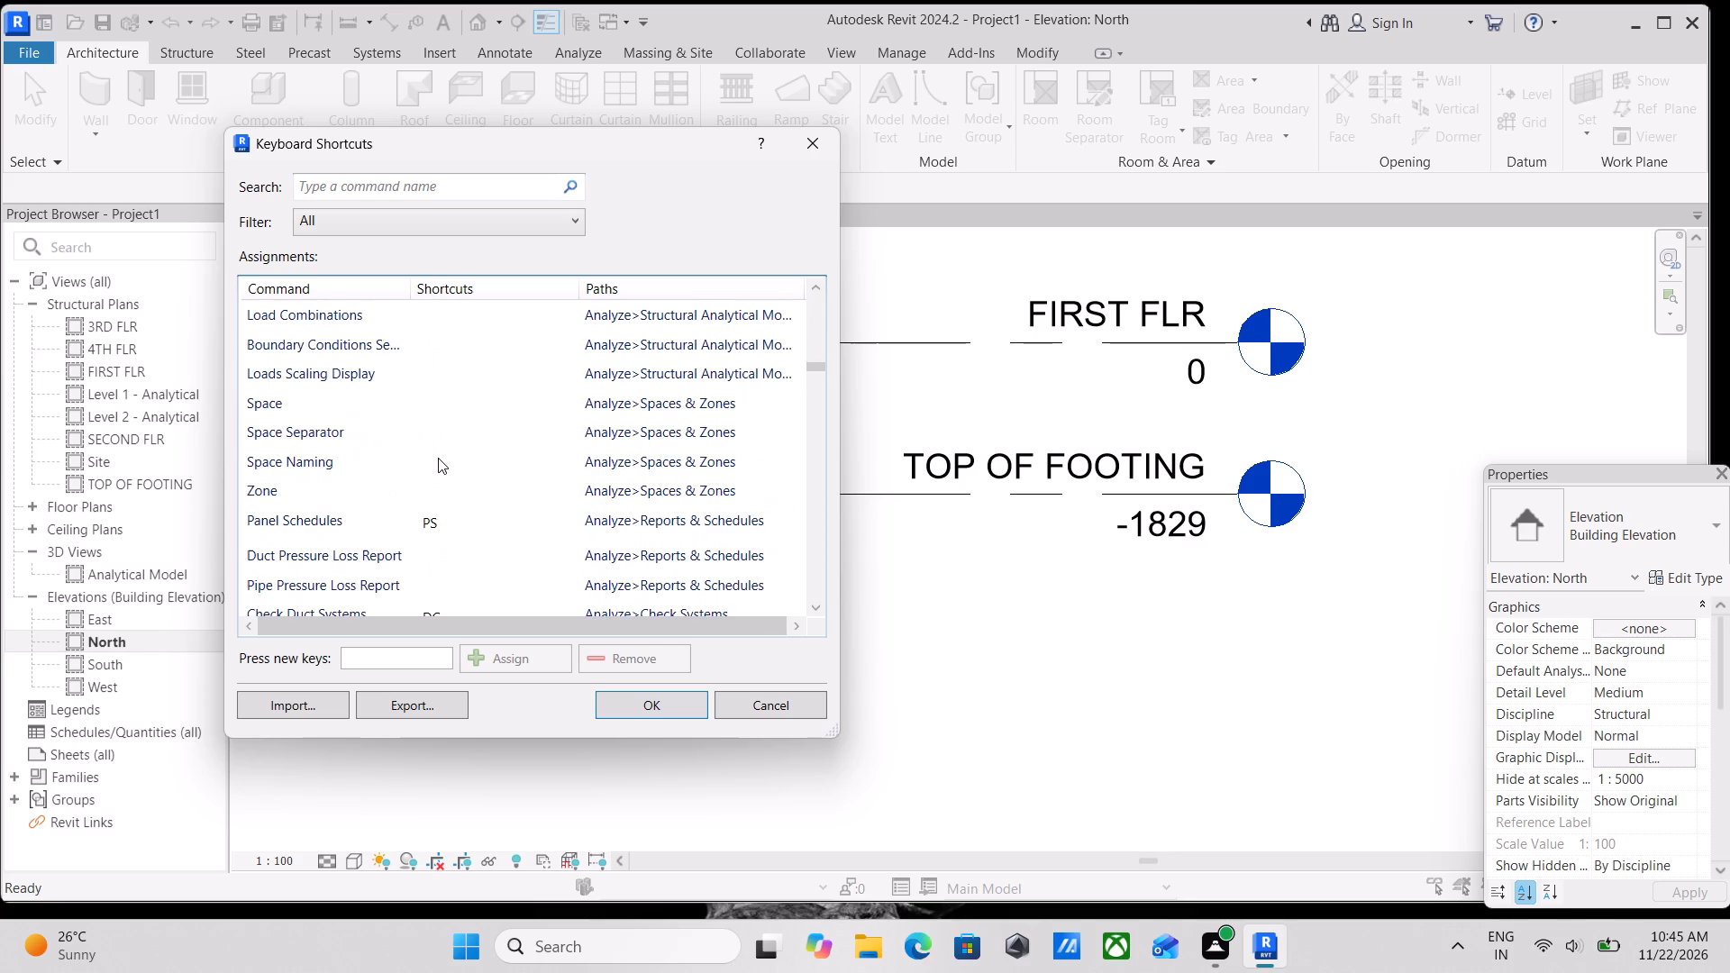
scroll(438, 458, down, 4)
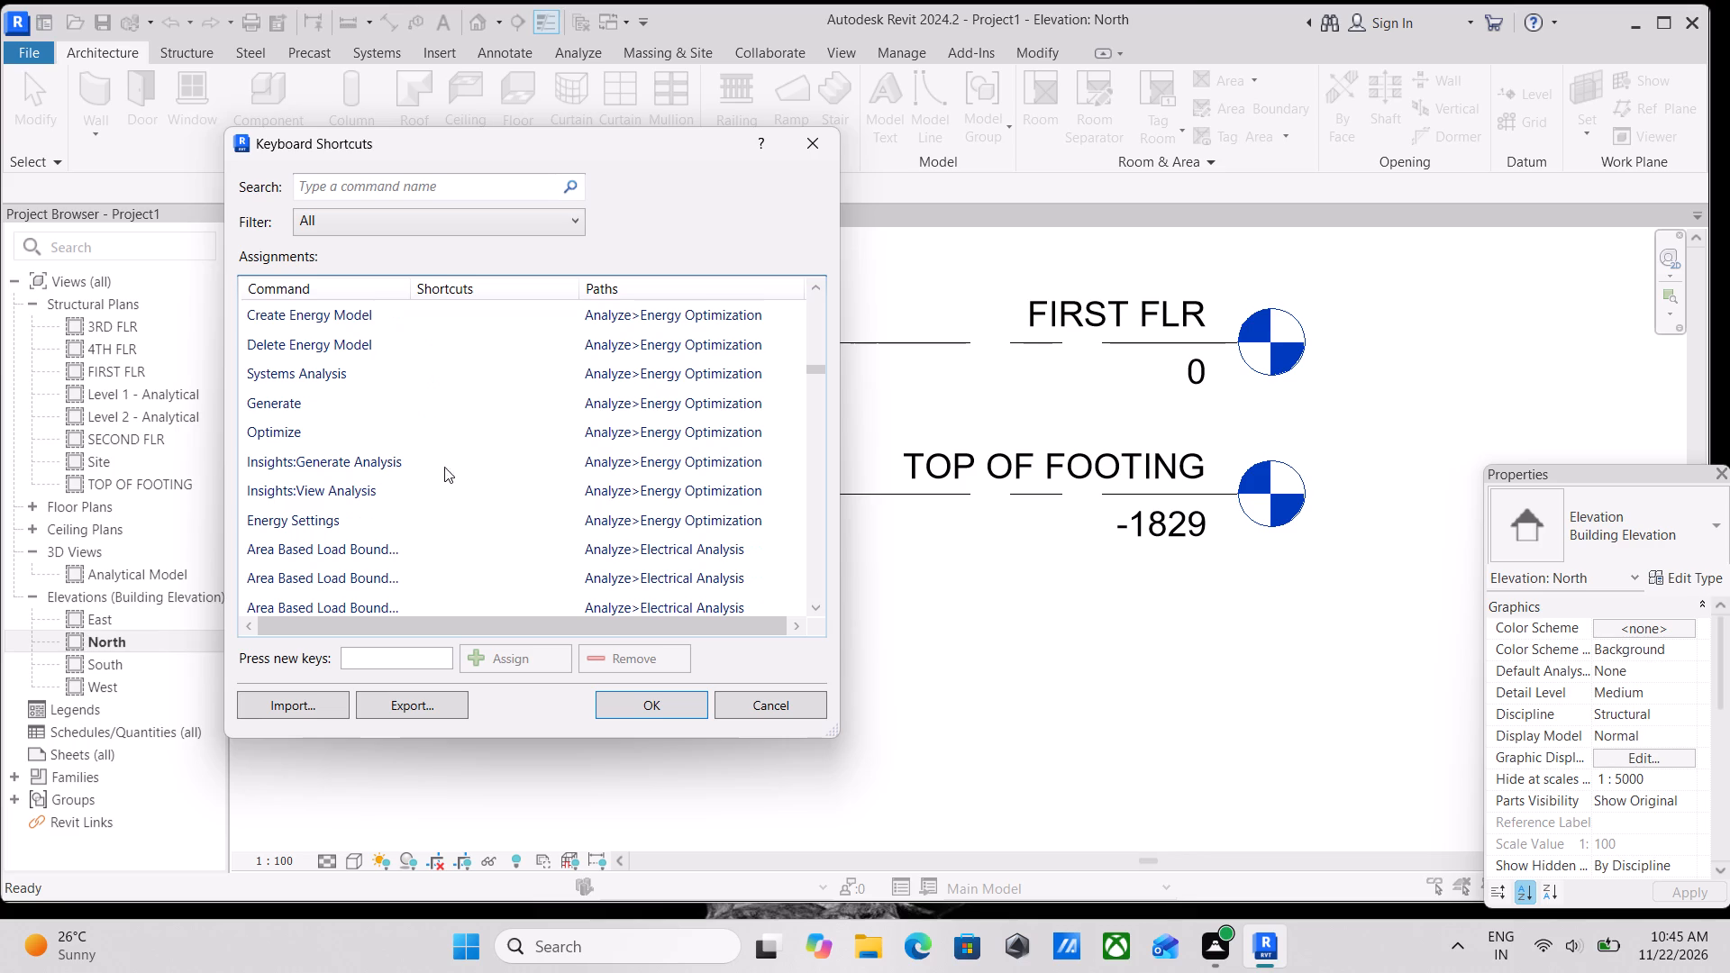
scroll(525, 489, down, 1)
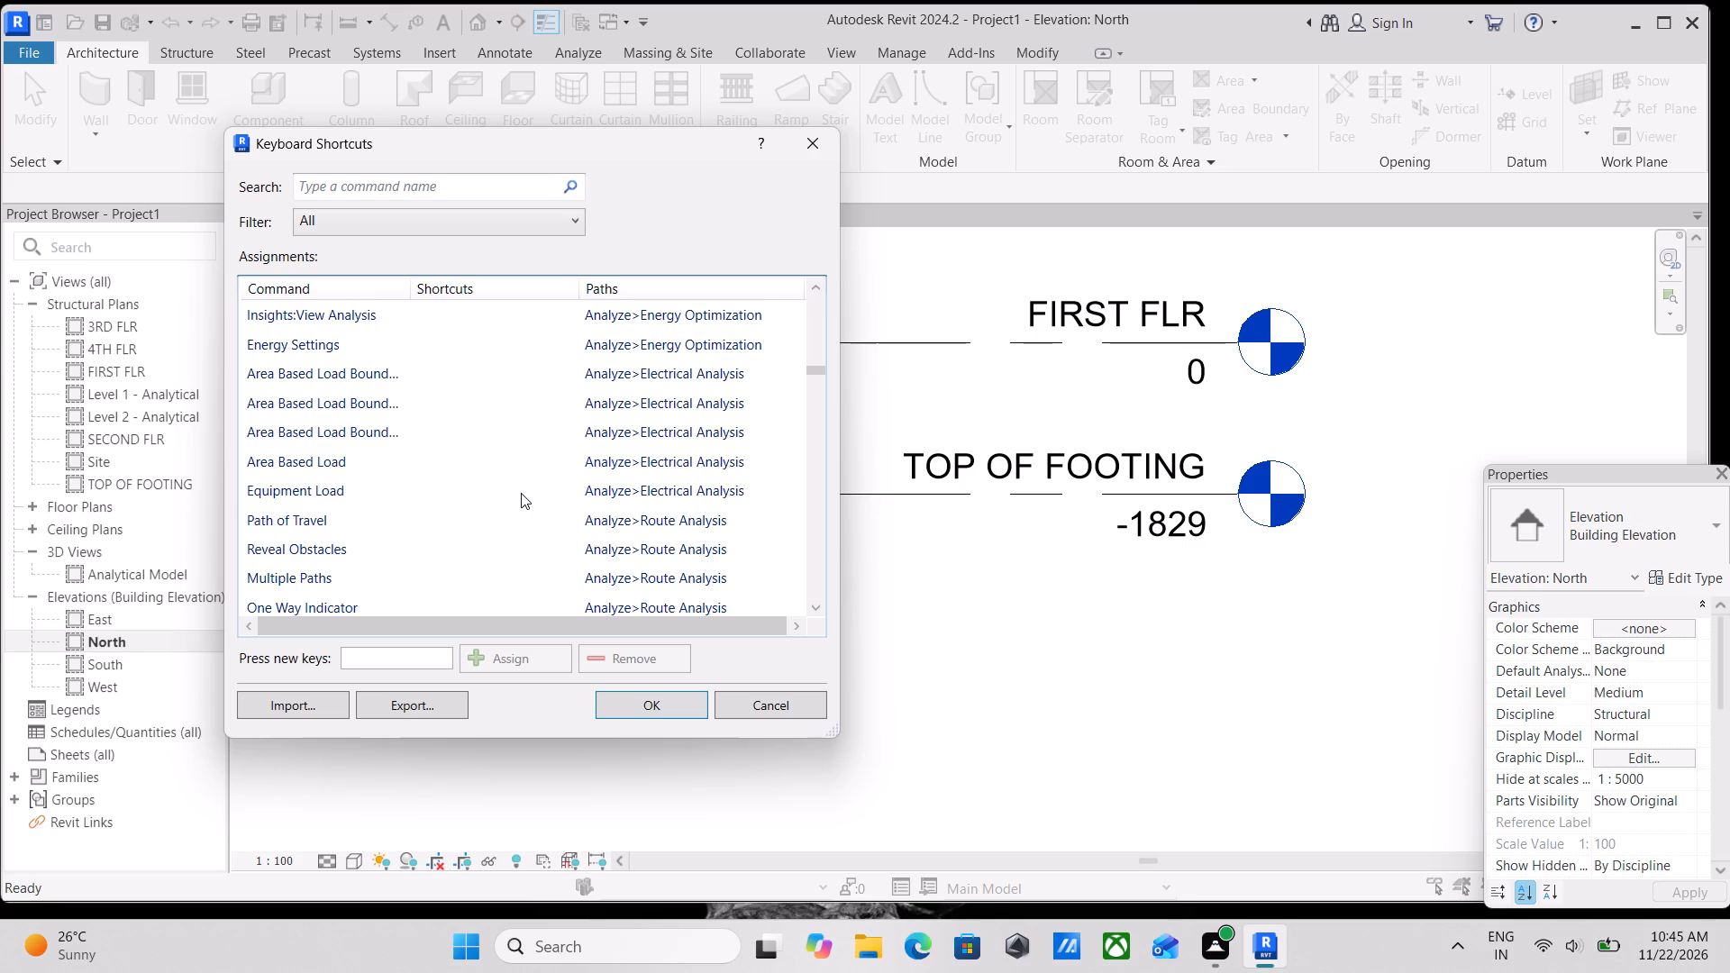
scroll(533, 568, down, 3)
scroll(496, 584, up, 4)
scroll(477, 555, down, 13)
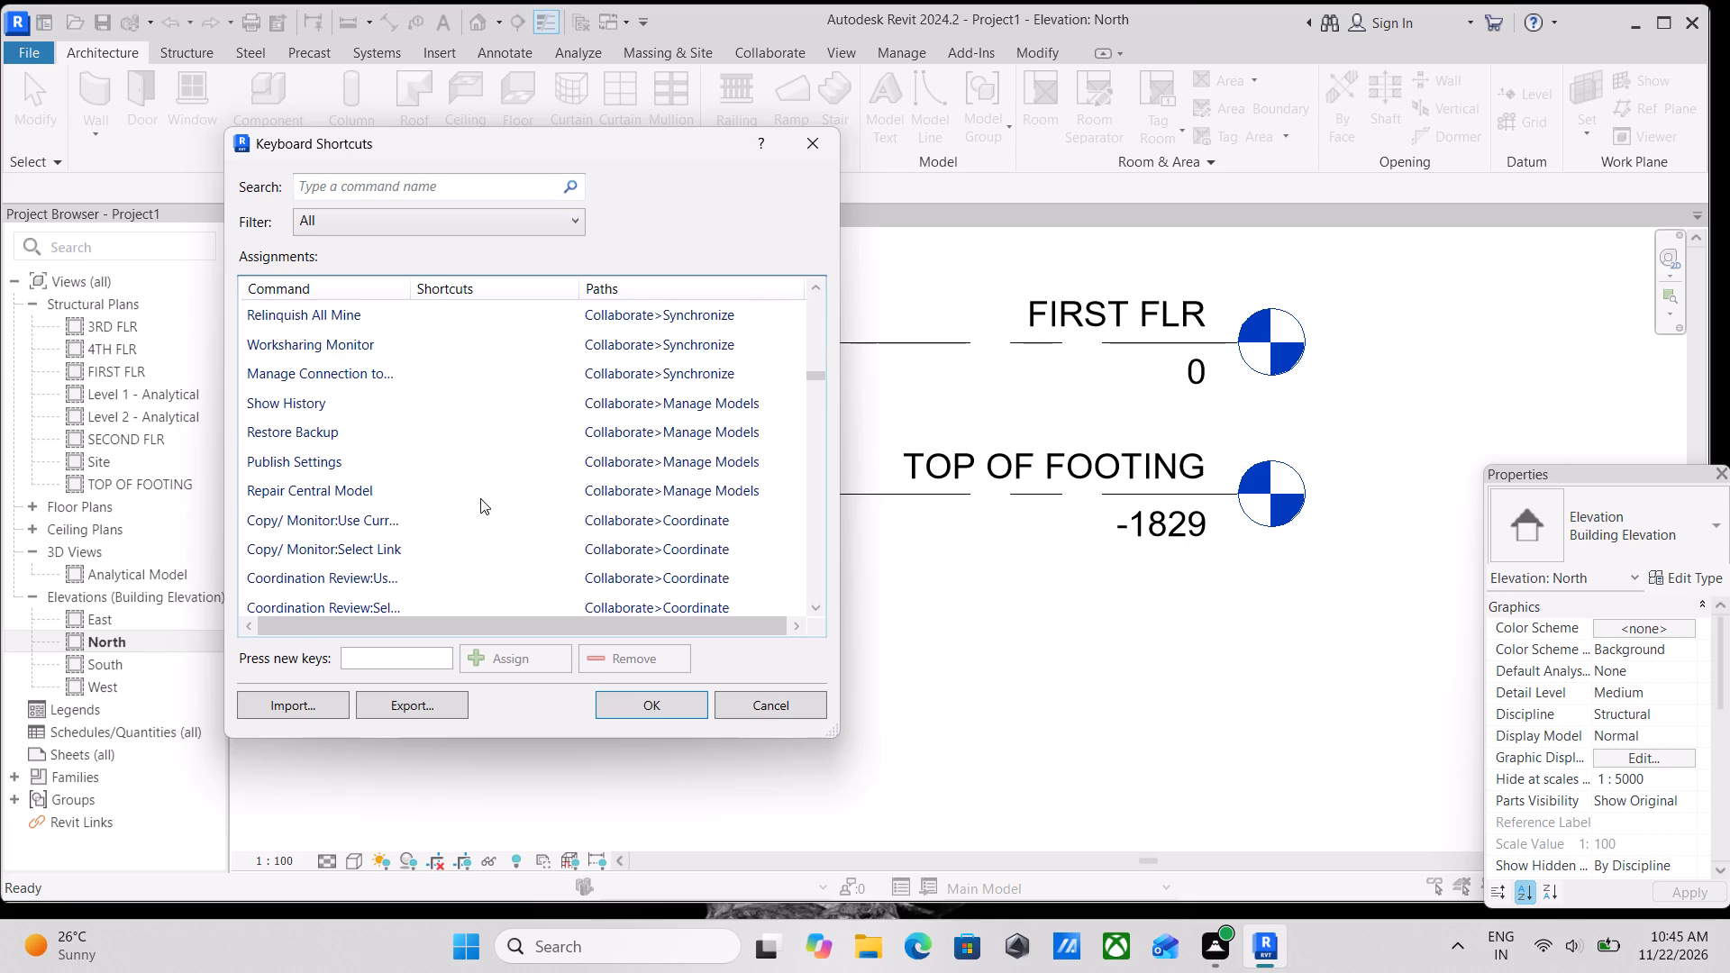
scroll(448, 489, down, 17)
scroll(810, 386, down, 1)
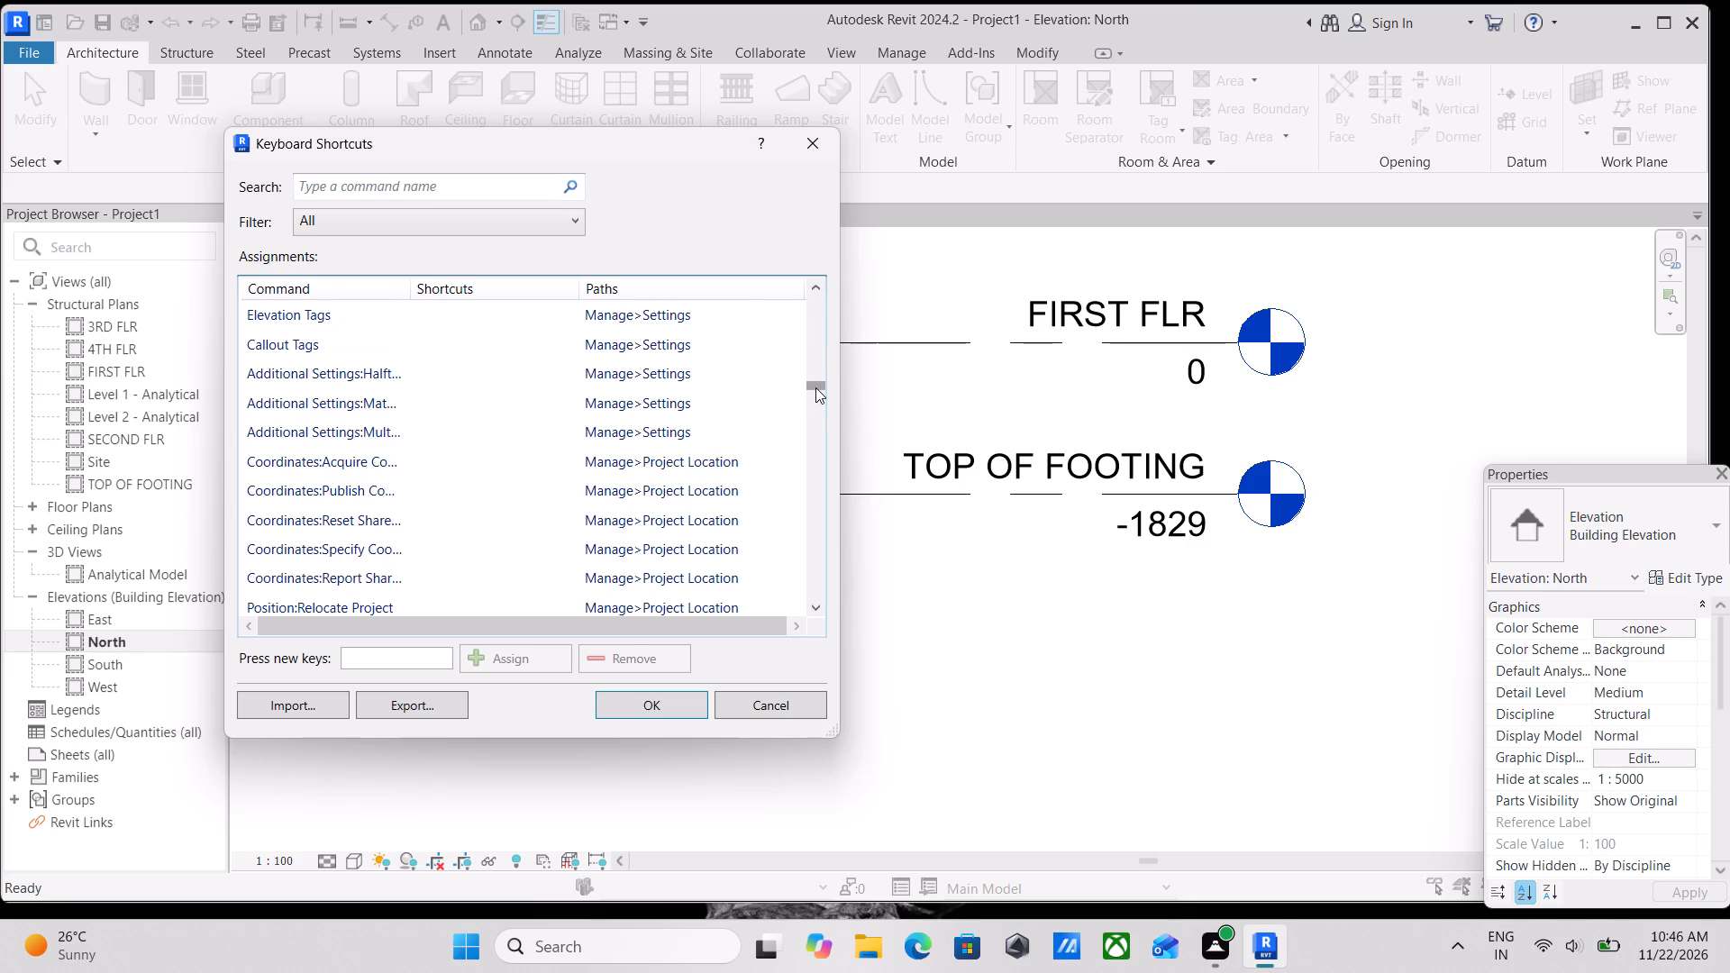
Review the shortcuts at the end of the assignments list, including the clipboard, undo, redo, file and schedule zoom commands.
drag(815, 387, 815, 665)
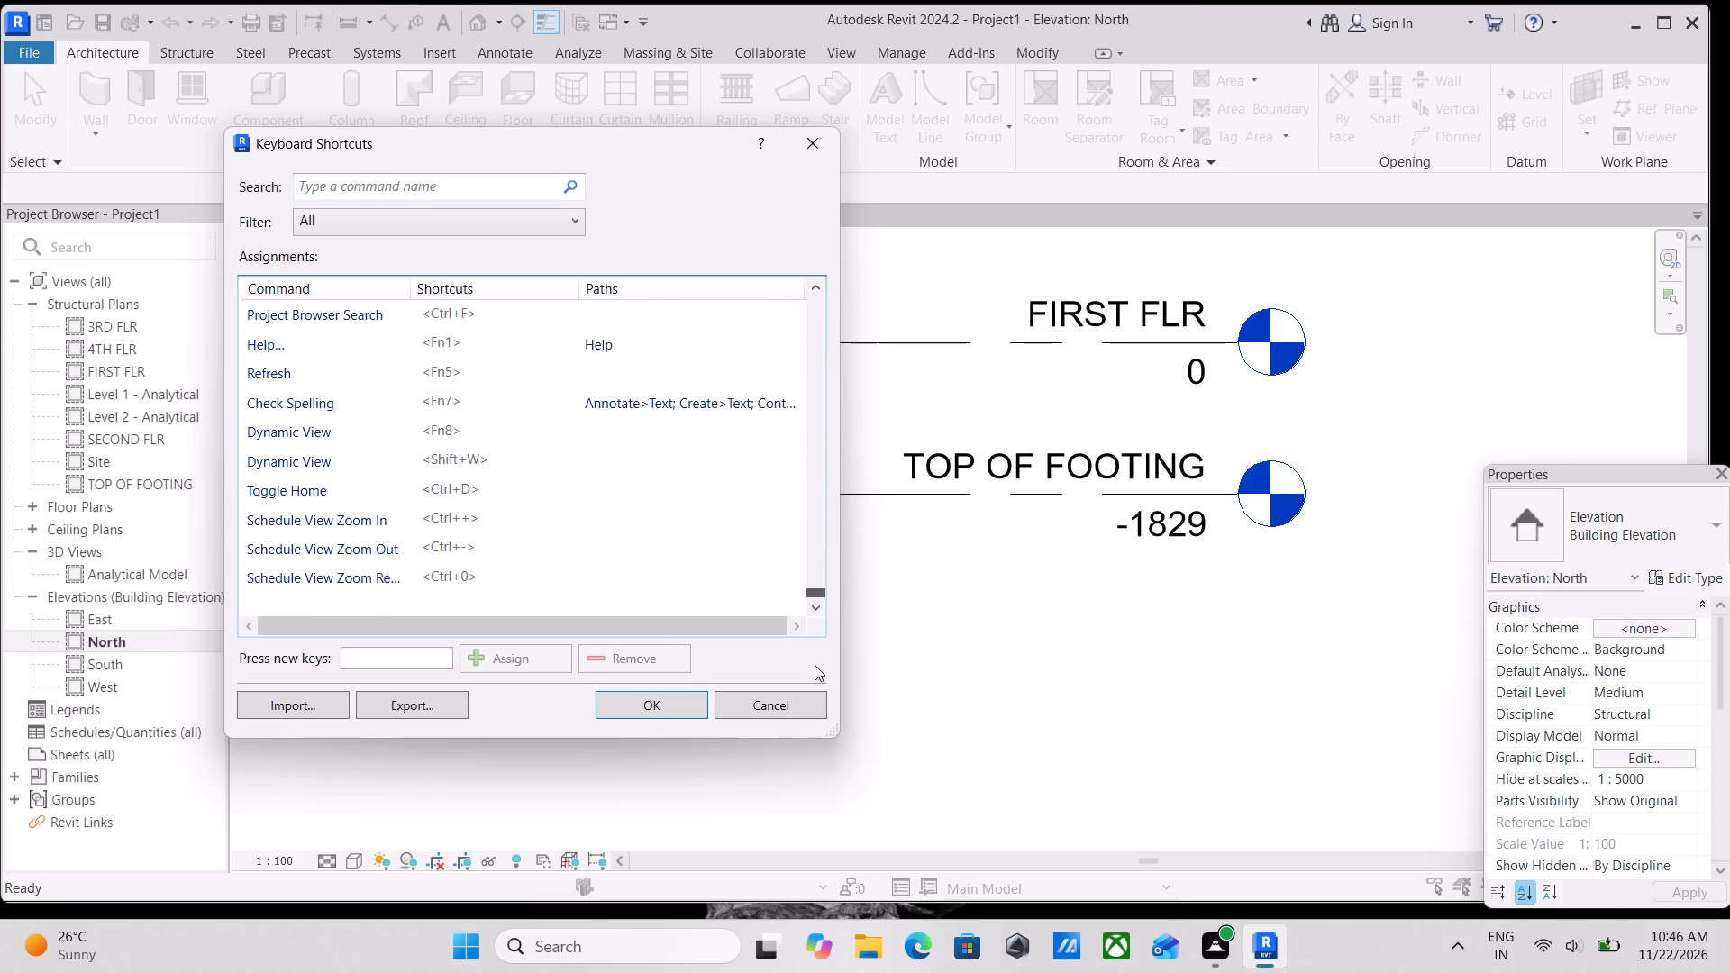
drag(815, 665, 815, 679)
scroll(396, 568, up, 1)
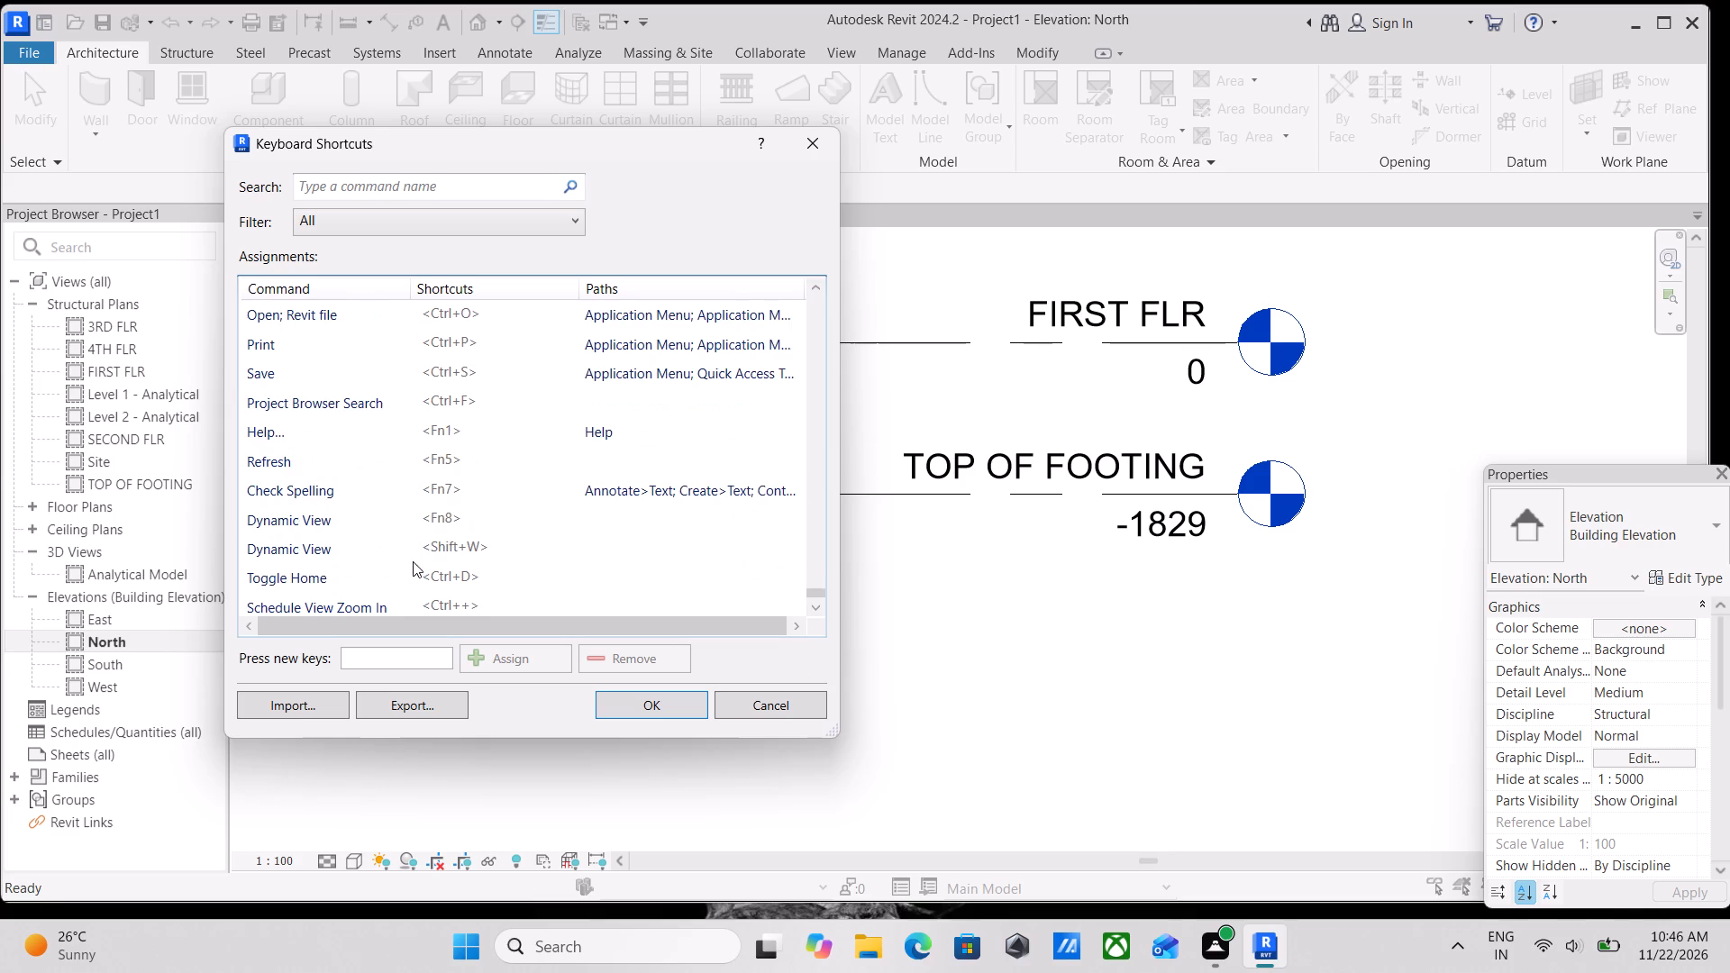
scroll(416, 563, down, 4)
scroll(419, 564, up, 5)
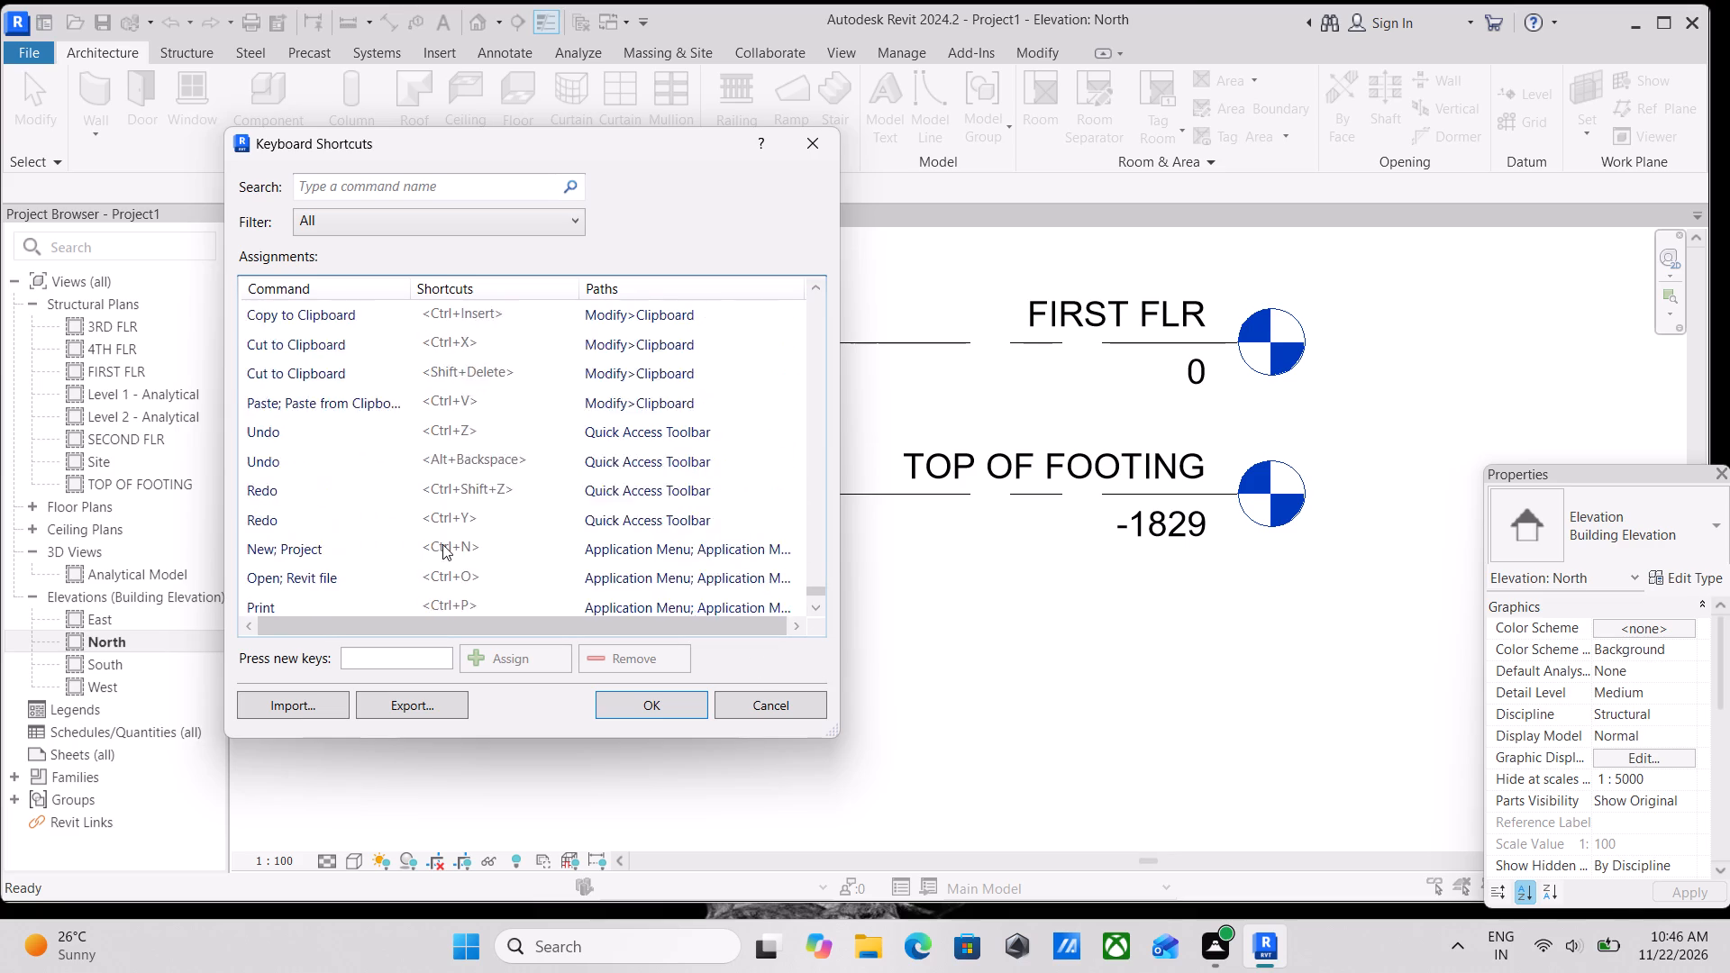
scroll(442, 544, up, 10)
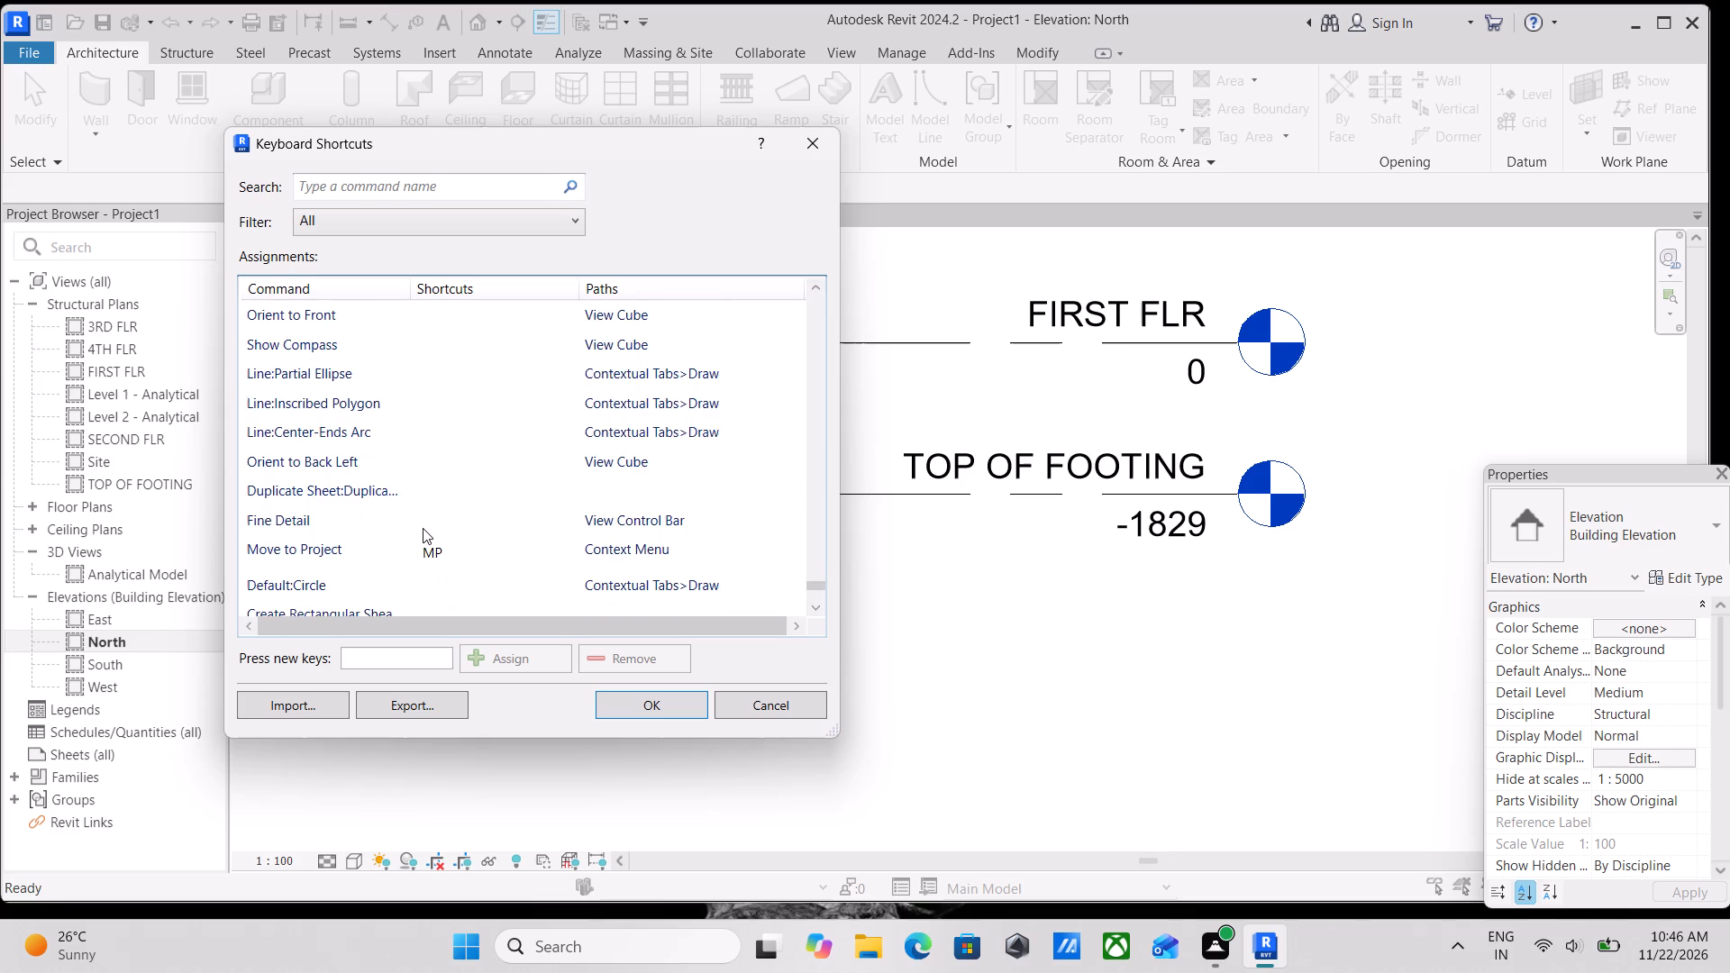
Examine the shortcuts for the snap, View Cube, navigation, context menu and contextual drawing commands near the end of the list.
scroll(423, 528, up, 3)
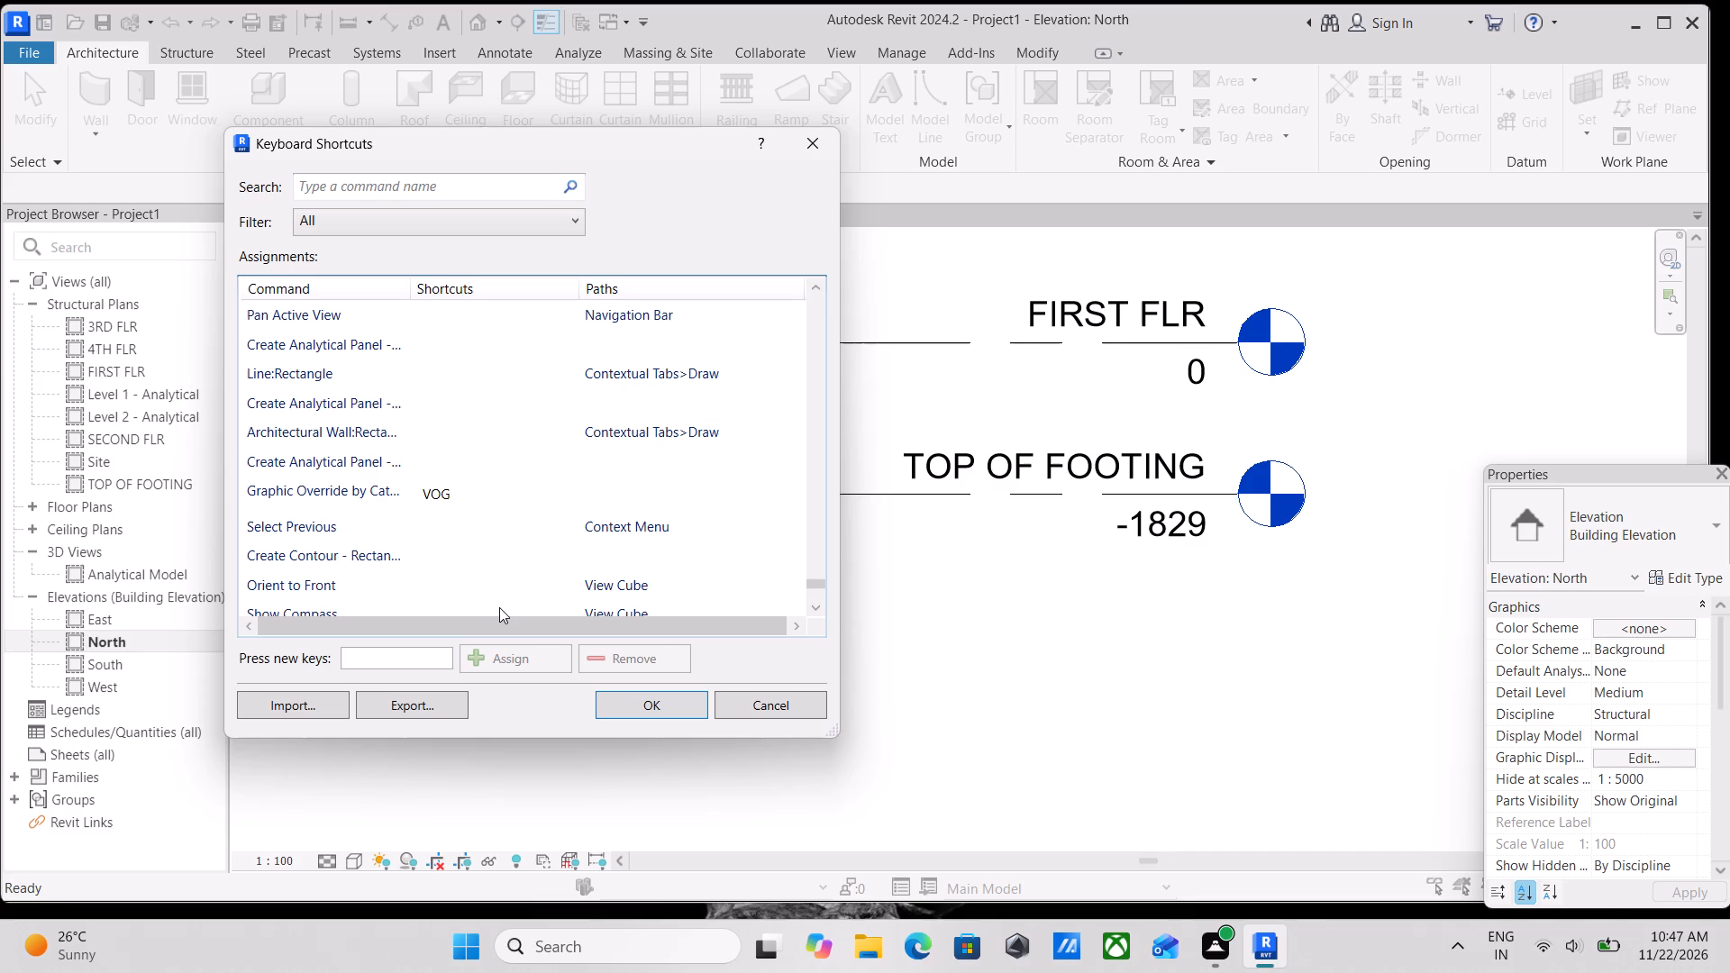
scroll(489, 607, up, 1)
scroll(489, 607, down, 2)
scroll(503, 604, up, 2)
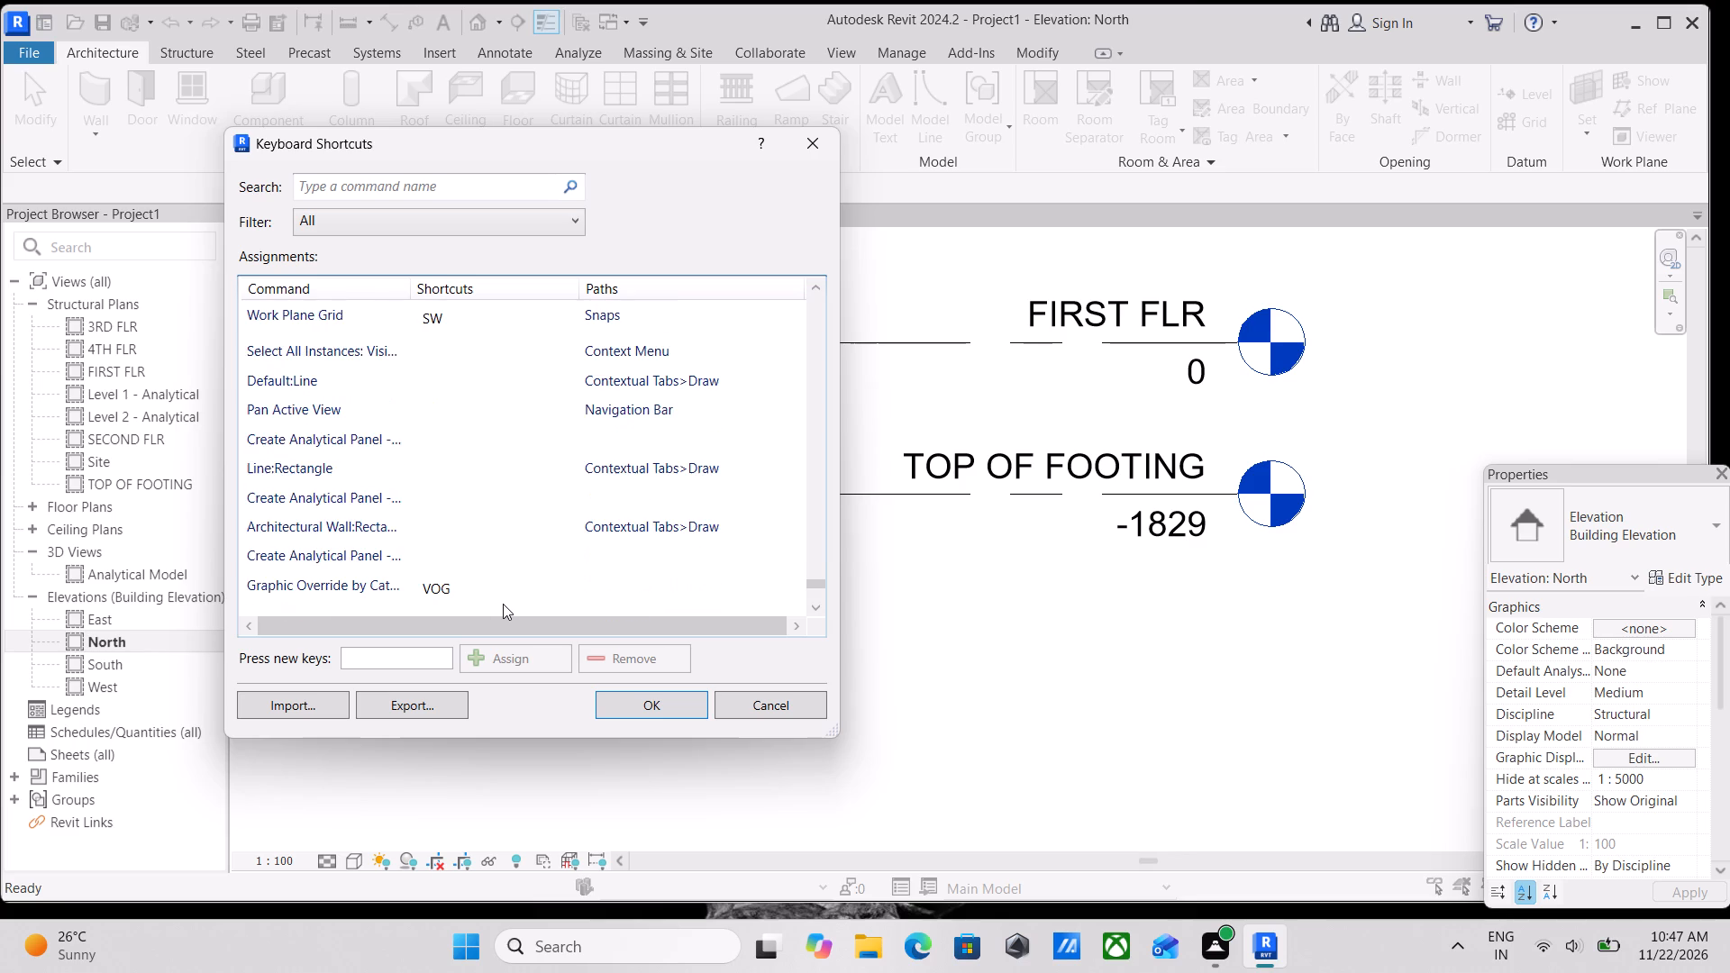
scroll(574, 631, down, 2)
scroll(570, 631, up, 3)
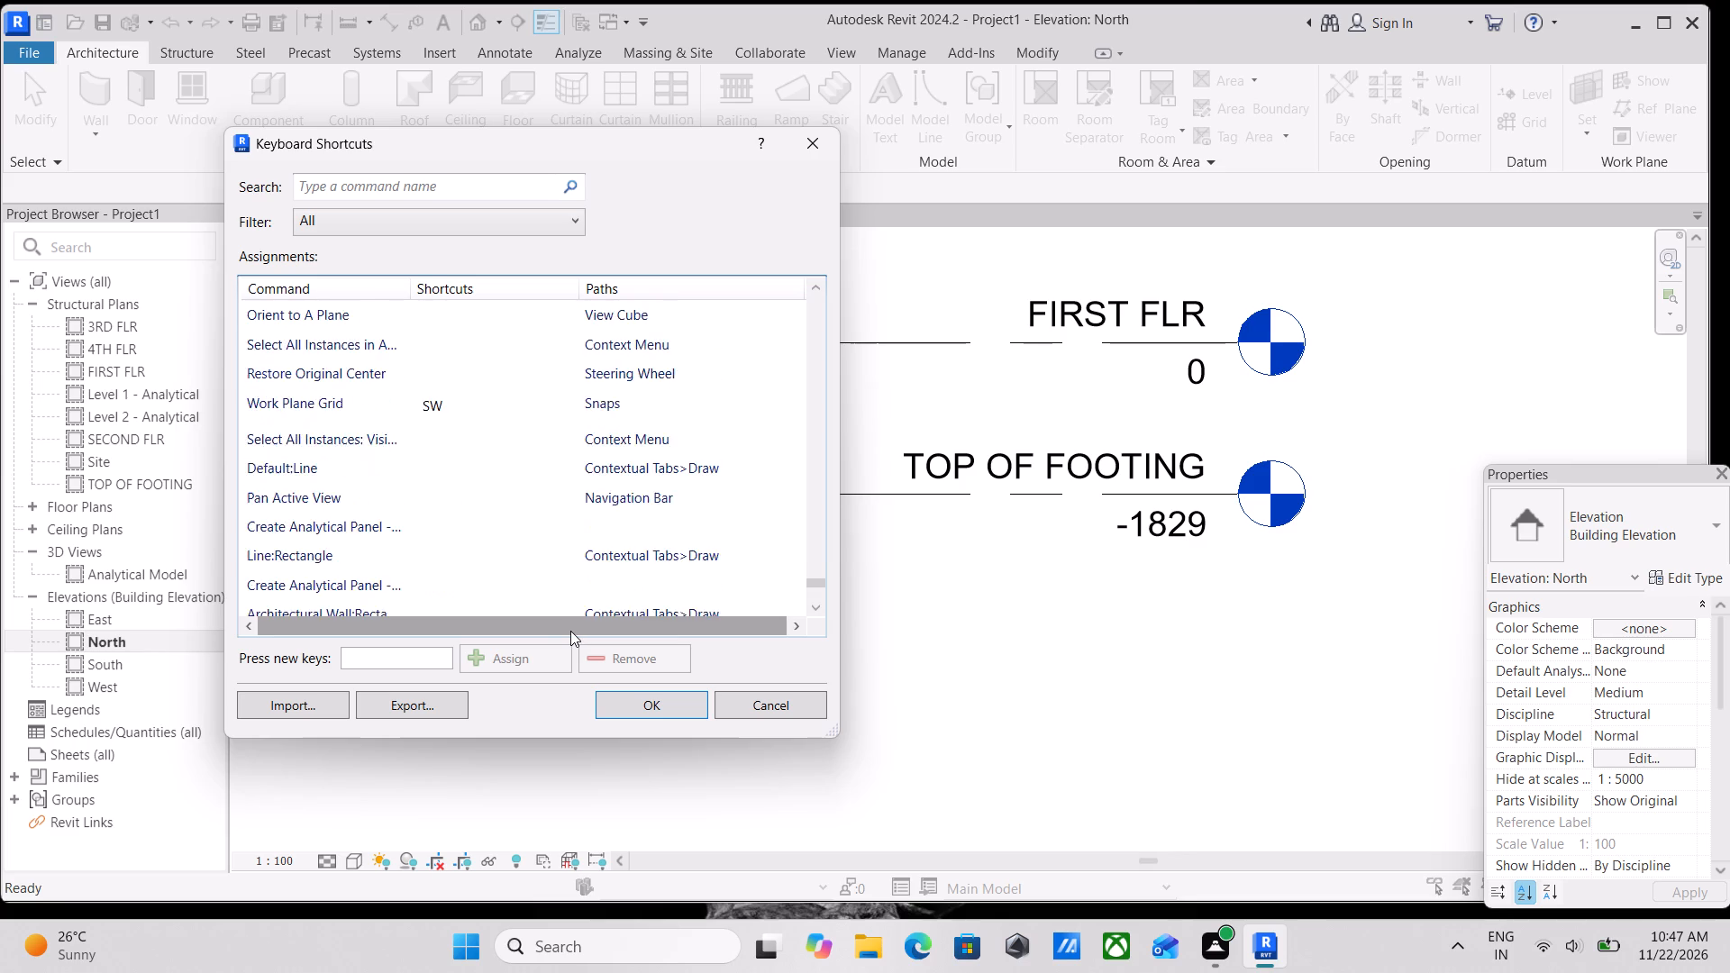
scroll(570, 631, down, 3)
scroll(570, 631, up, 2)
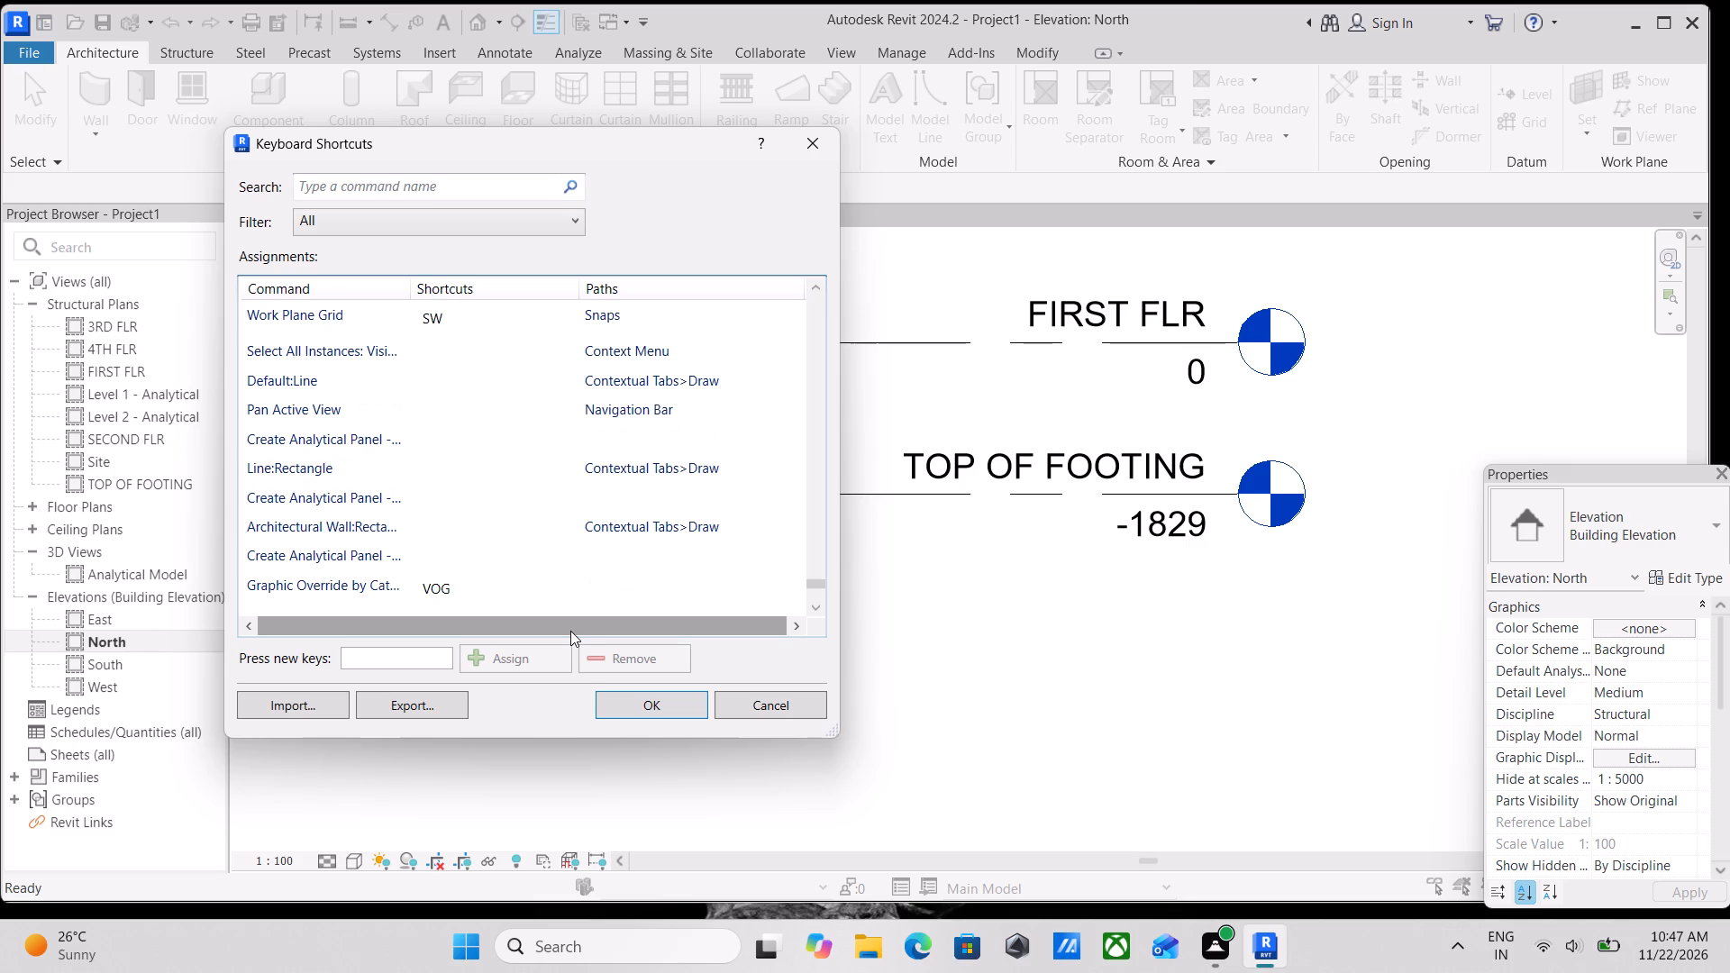
scroll(570, 631, down, 1)
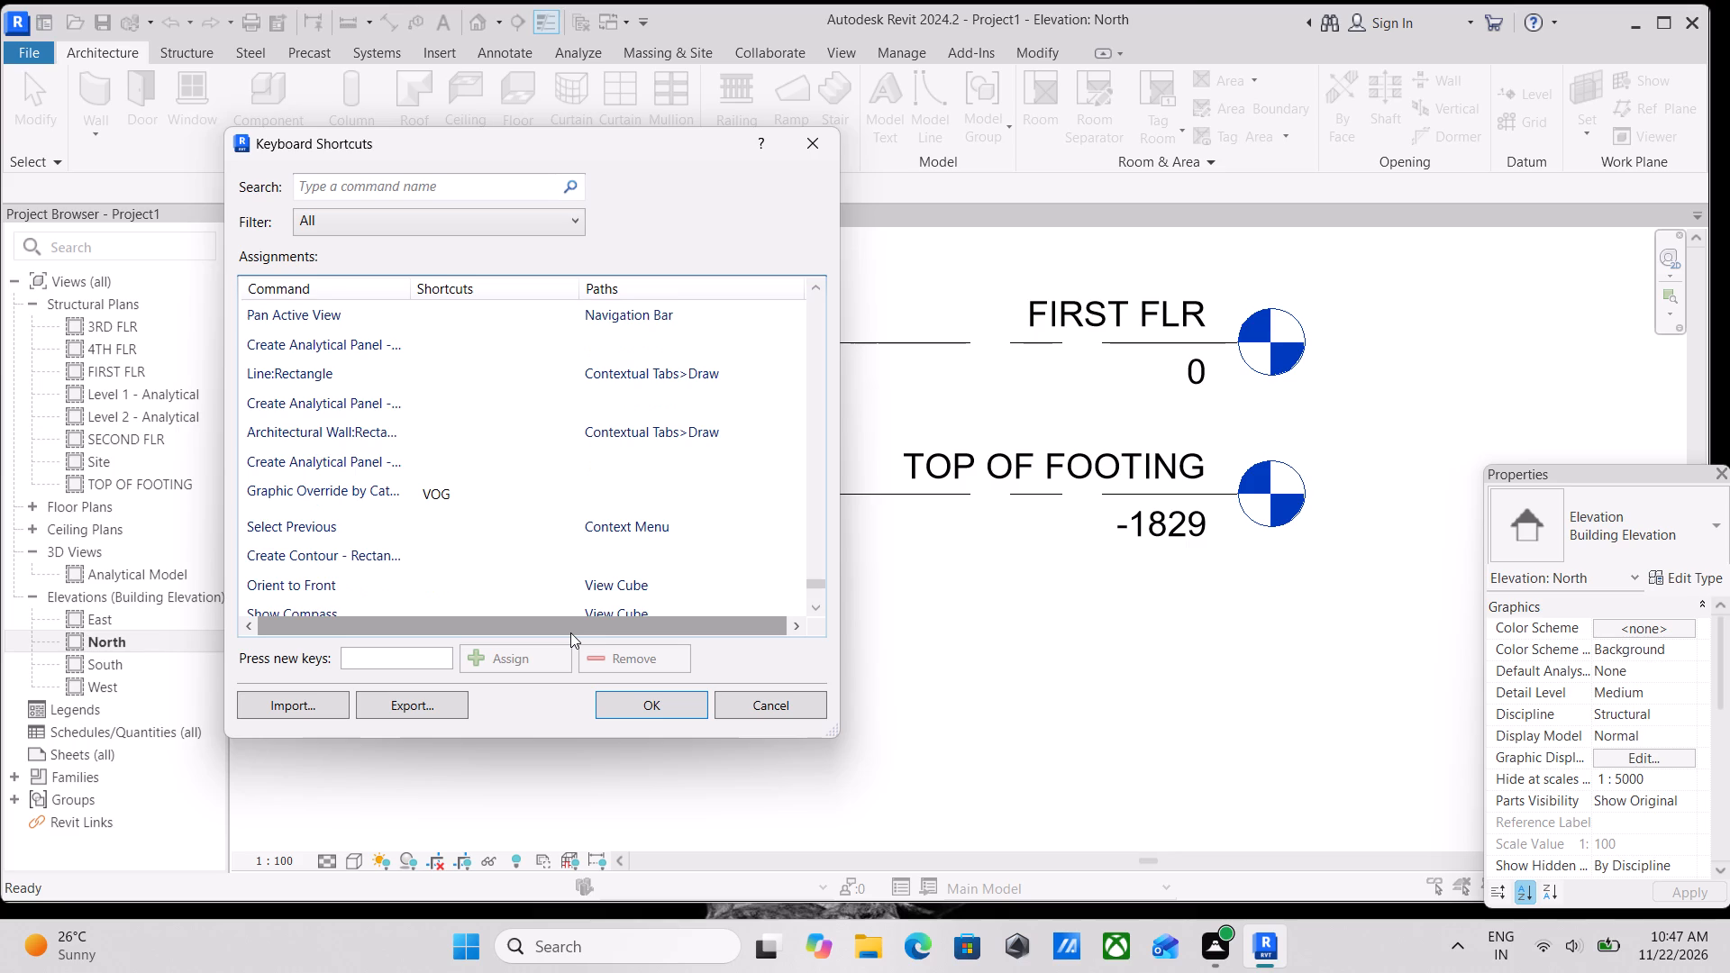
scroll(570, 632, down, 1)
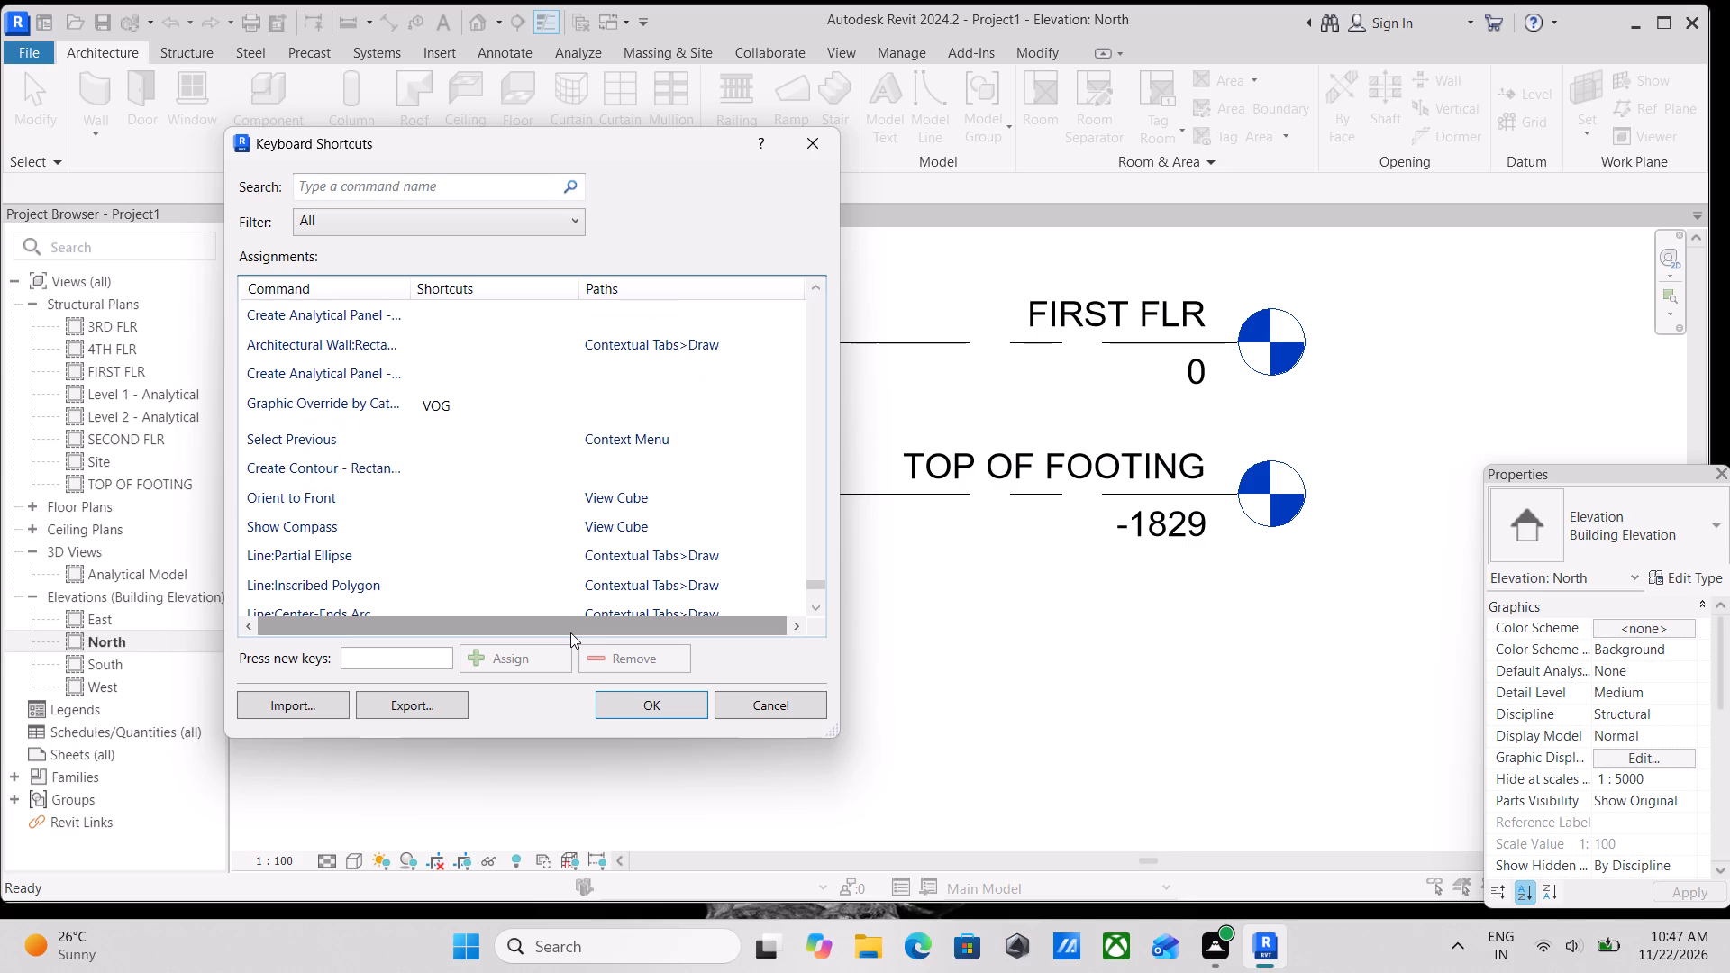
scroll(660, 419, down, 4)
scroll(587, 396, up, 14)
scroll(429, 412, down, 1)
scroll(429, 412, up, 10)
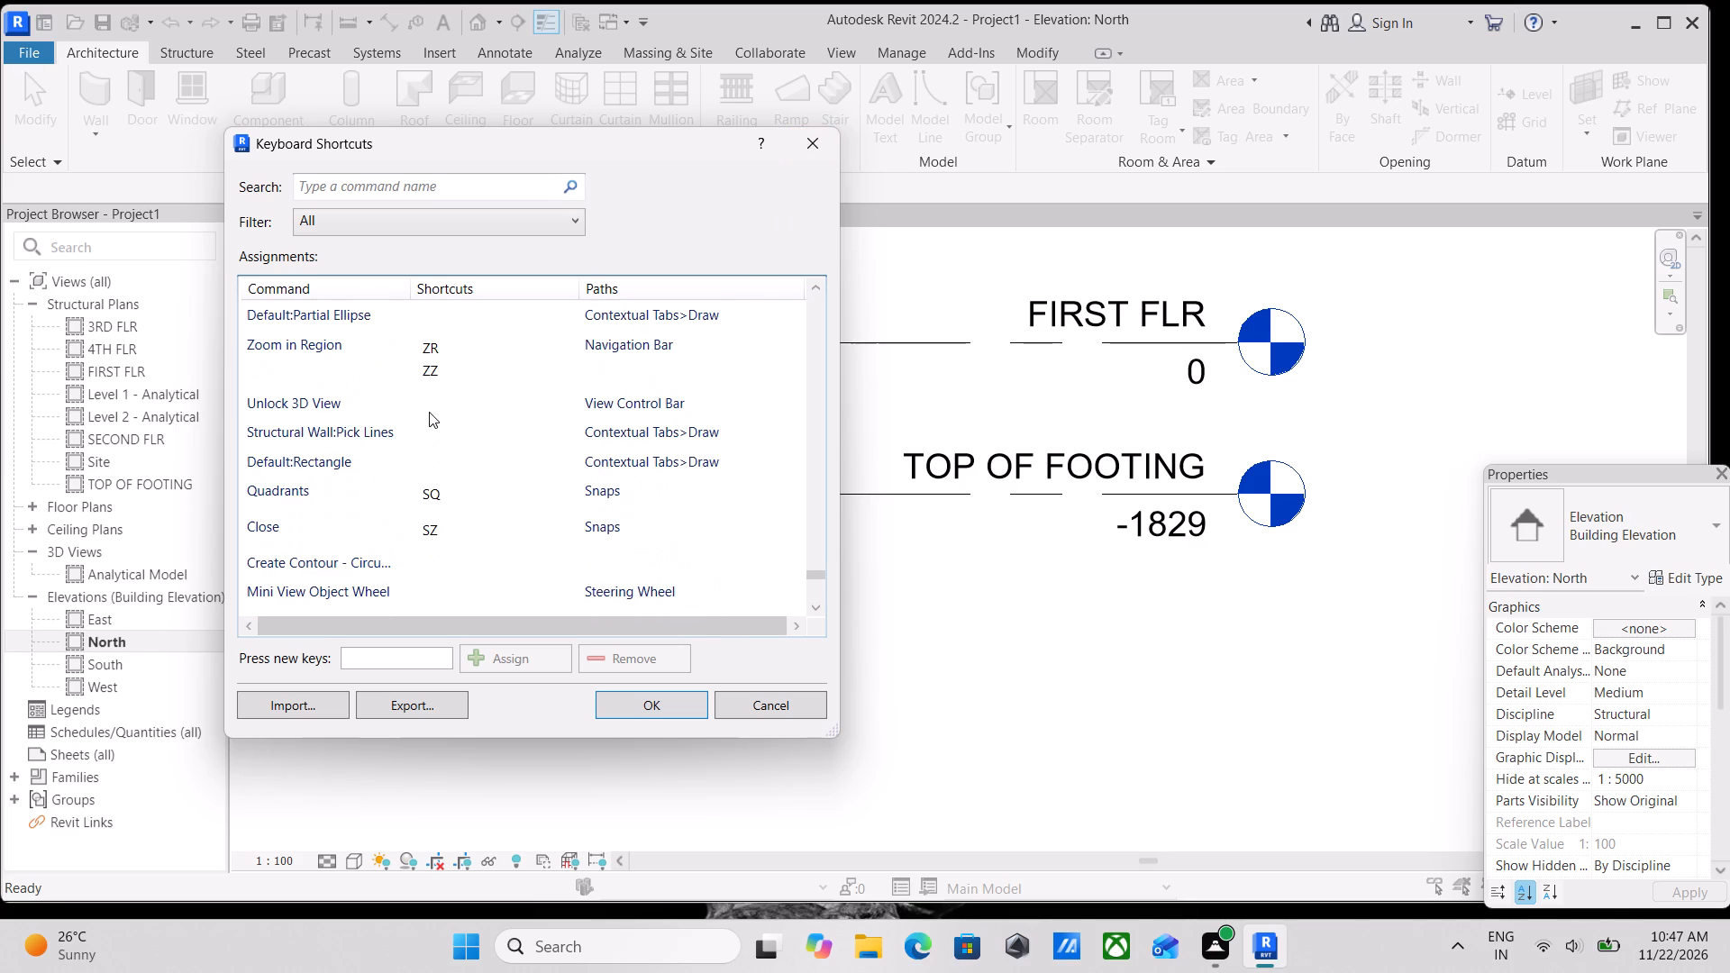
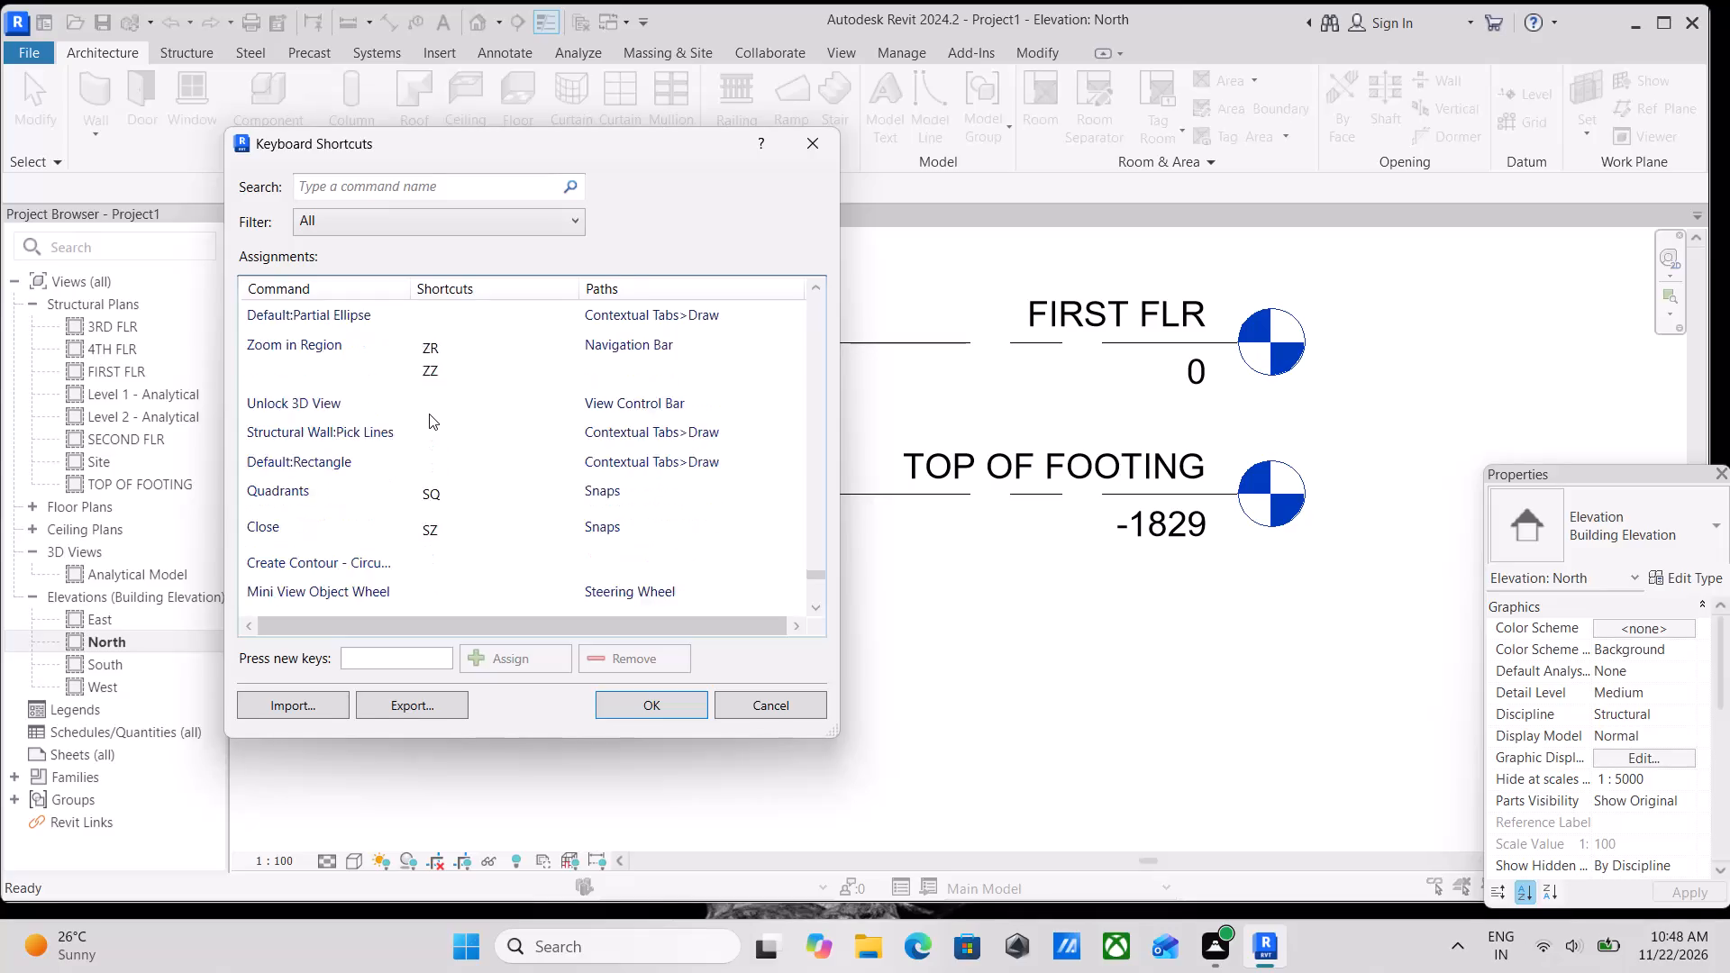
Examine the shortcuts for the zoom, view control, rebar toggle and snap commands, back to the print and help commands.
scroll(530, 457, up, 1)
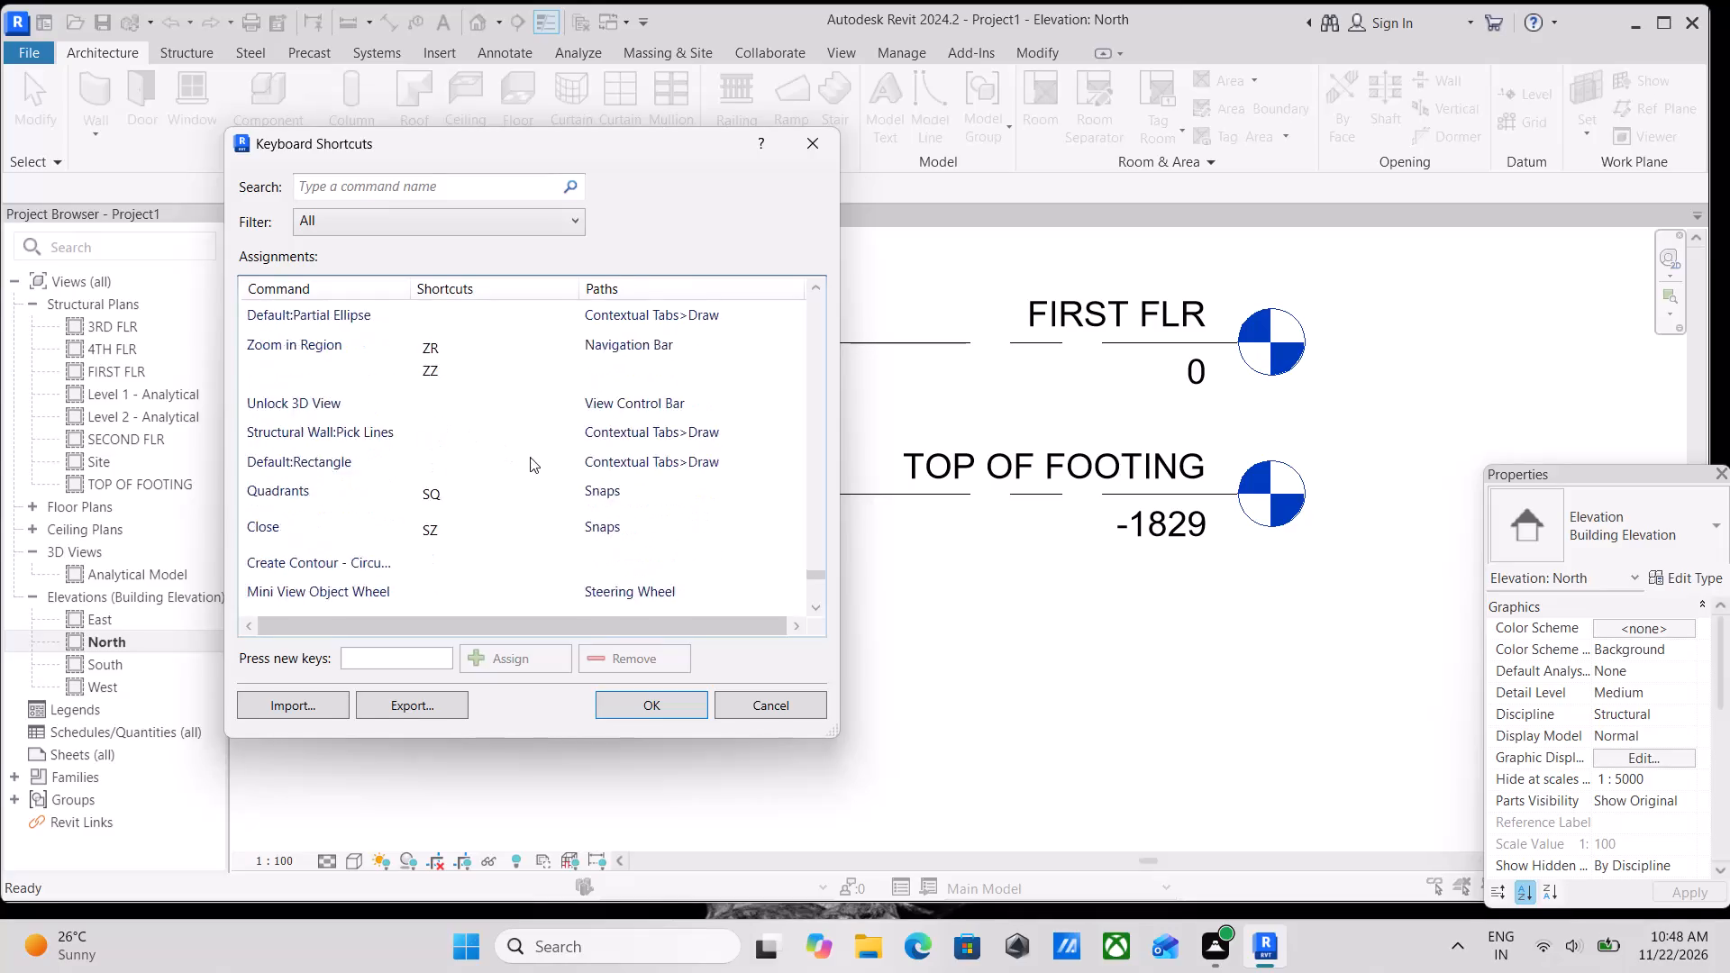
scroll(530, 457, up, 2)
scroll(396, 377, up, 2)
scroll(489, 477, up, 6)
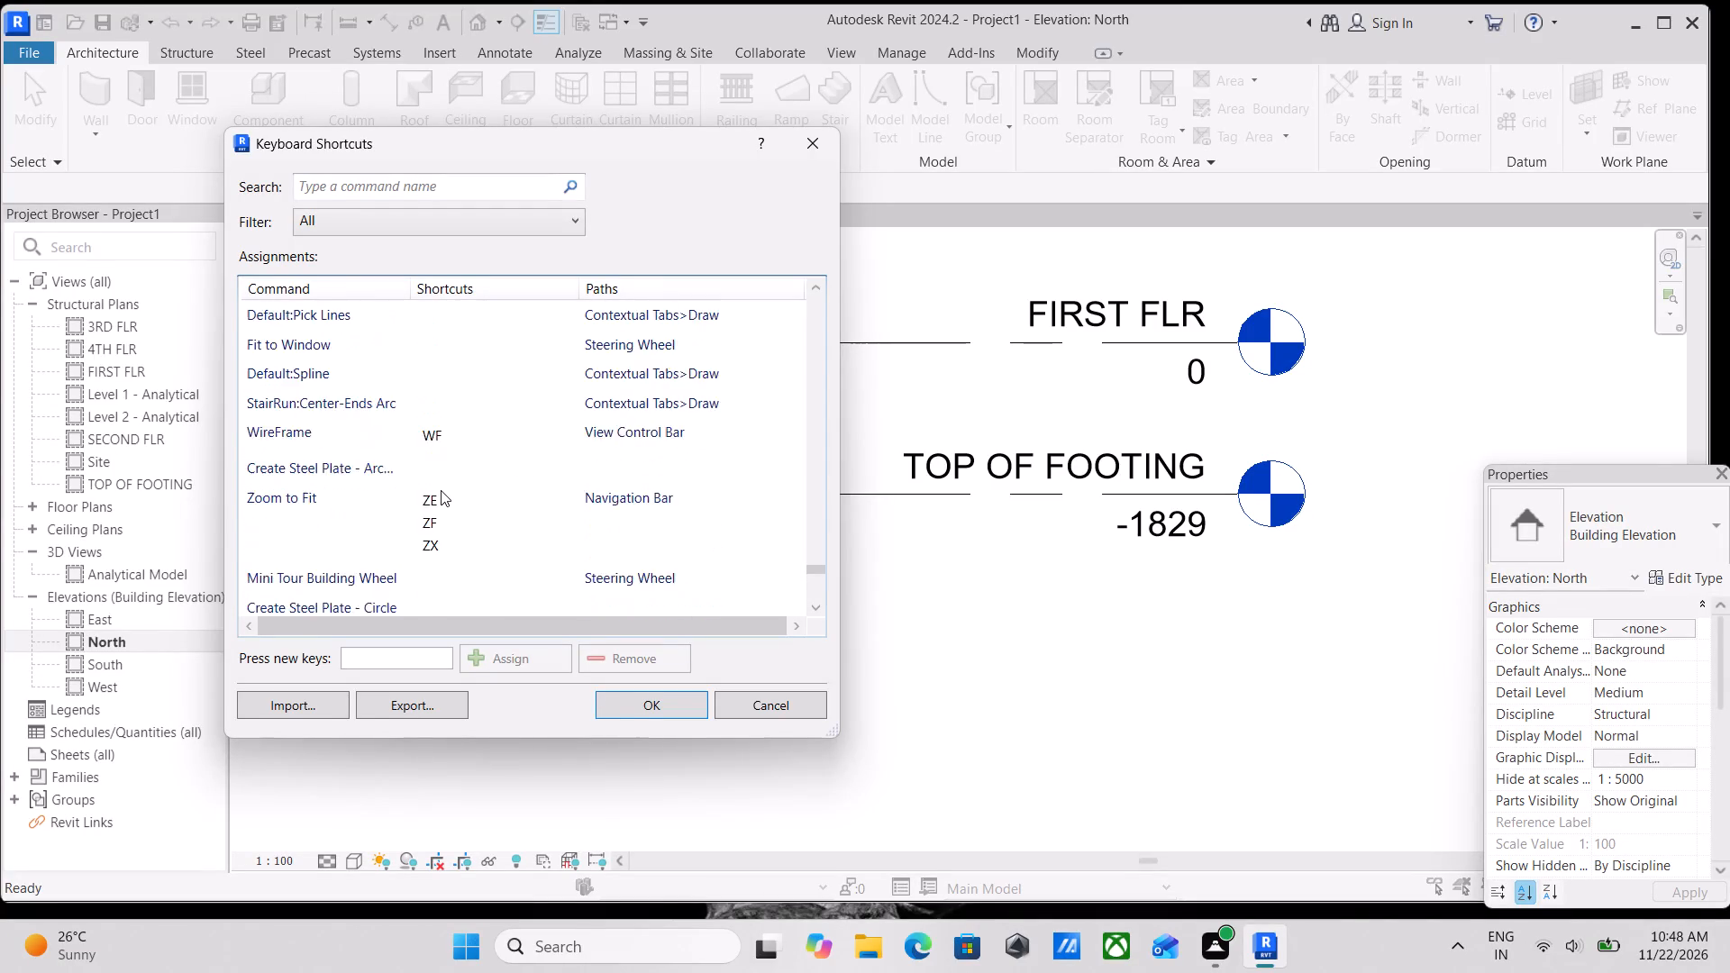
scroll(441, 490, up, 1)
scroll(441, 489, down, 7)
scroll(442, 495, up, 4)
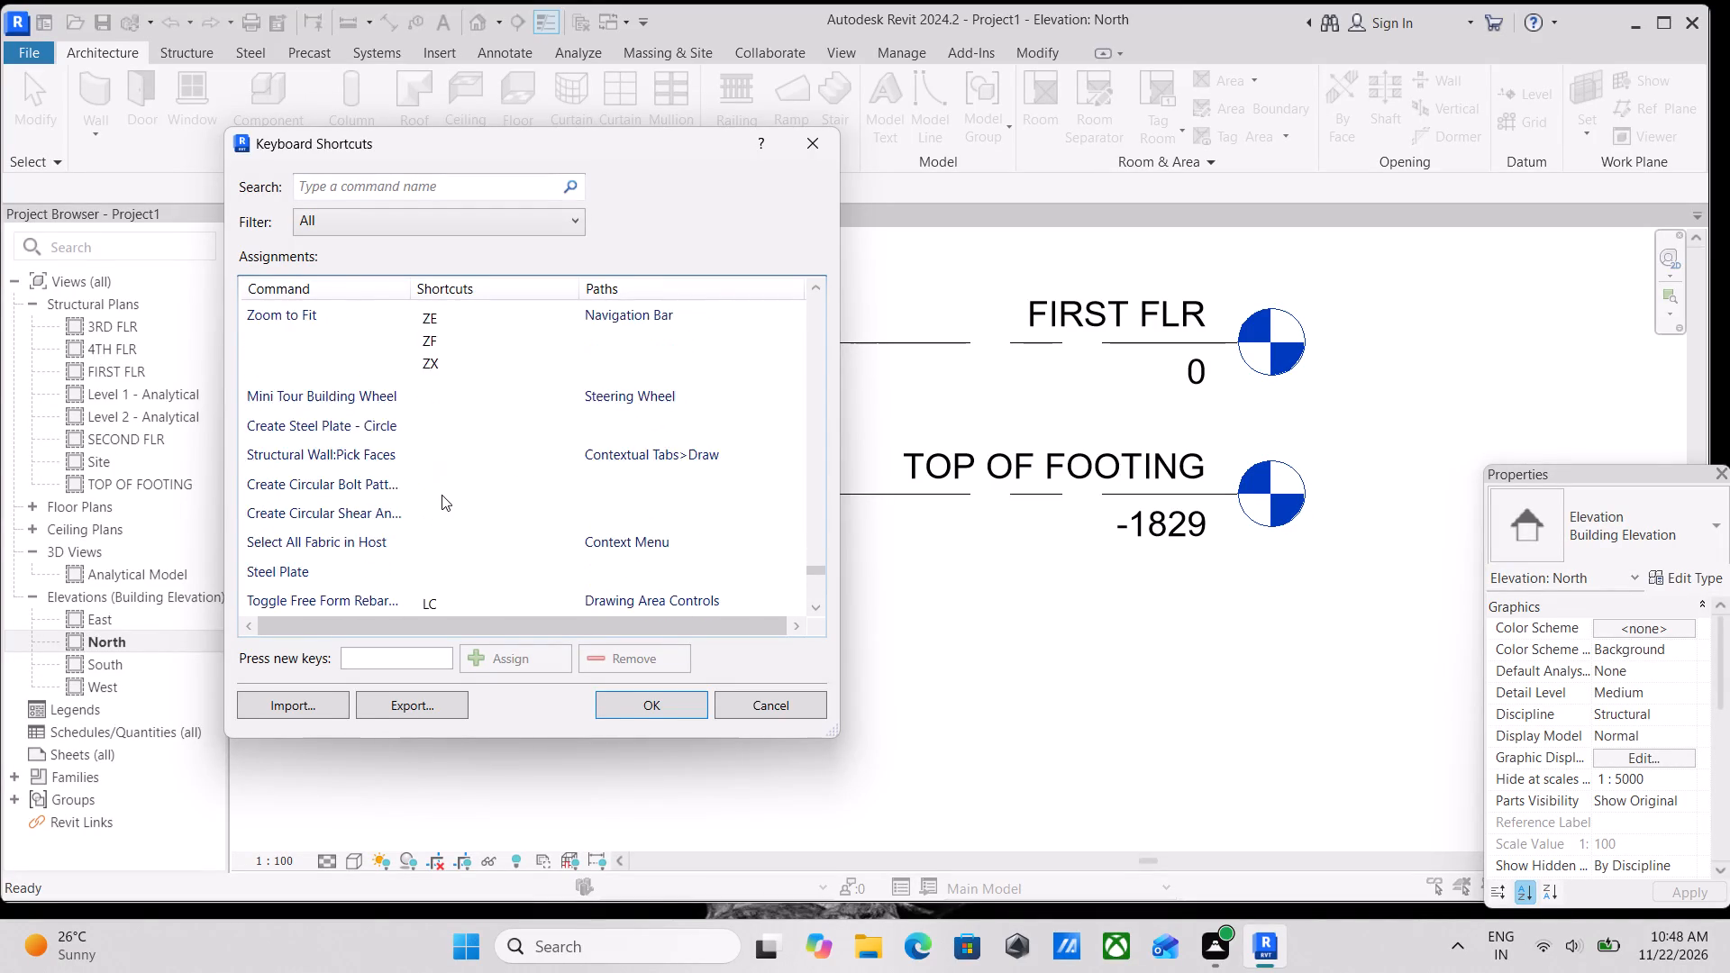
scroll(442, 495, up, 17)
scroll(442, 494, up, 9)
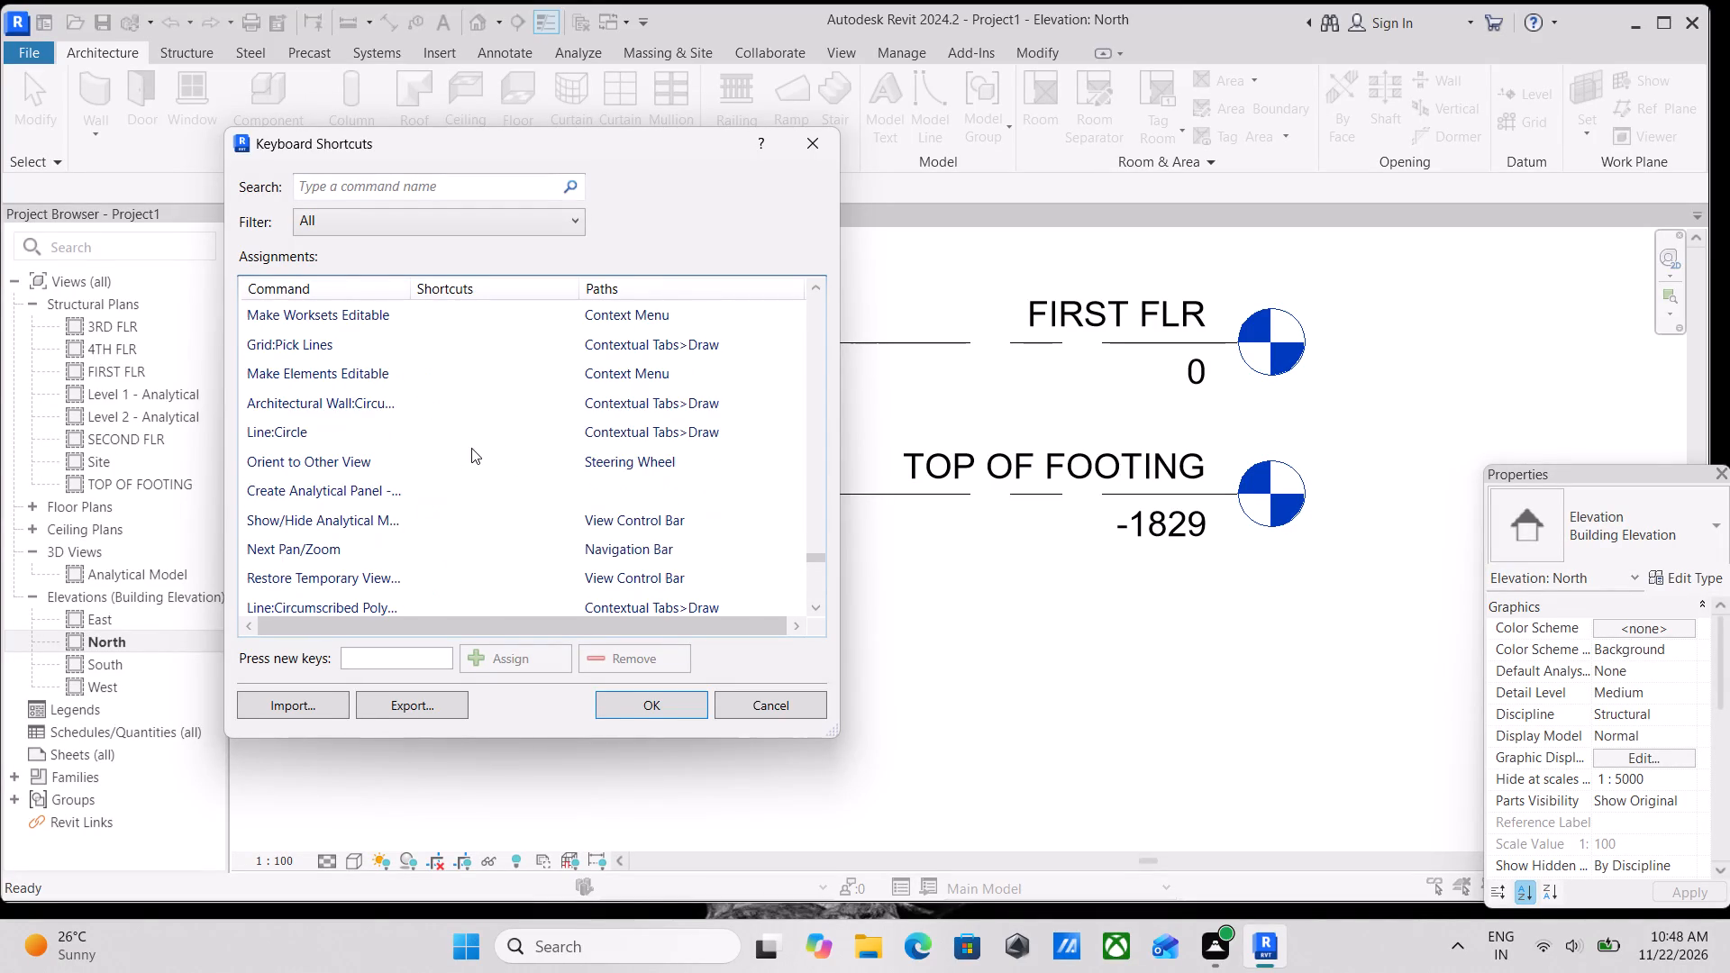
scroll(480, 496, down, 3)
scroll(457, 459, up, 2)
scroll(457, 459, down, 4)
scroll(457, 459, up, 4)
scroll(457, 459, down, 2)
scroll(457, 459, up, 8)
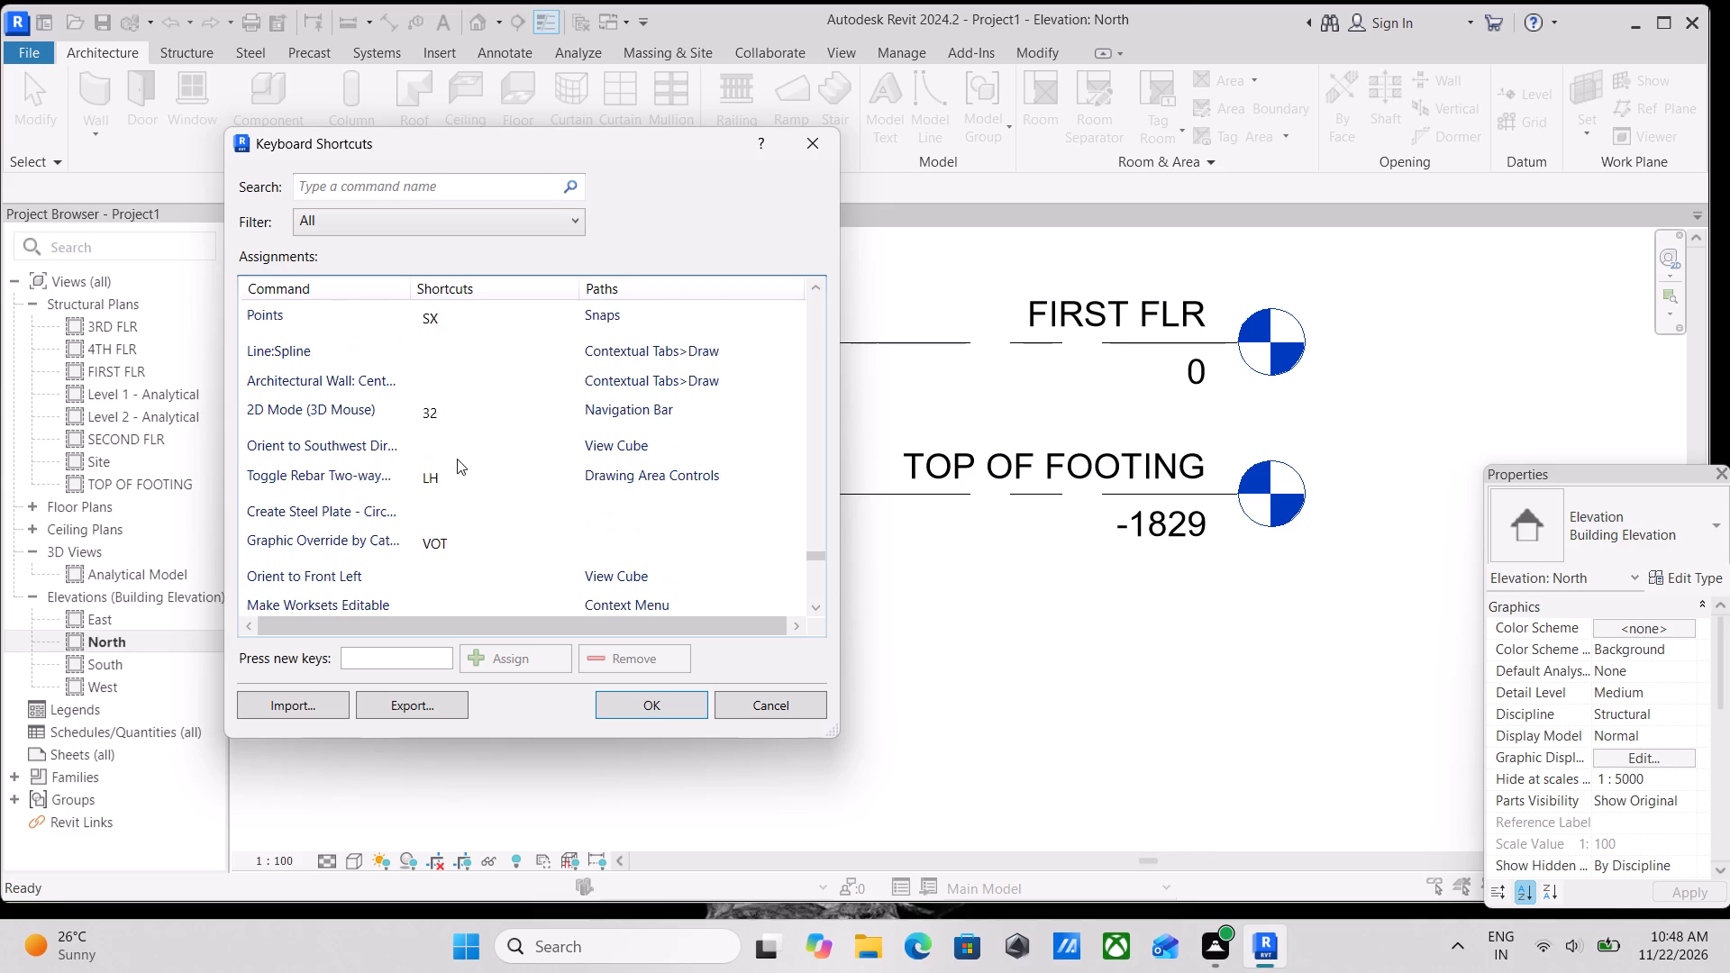
scroll(457, 459, up, 8)
scroll(457, 459, down, 1)
scroll(457, 459, up, 15)
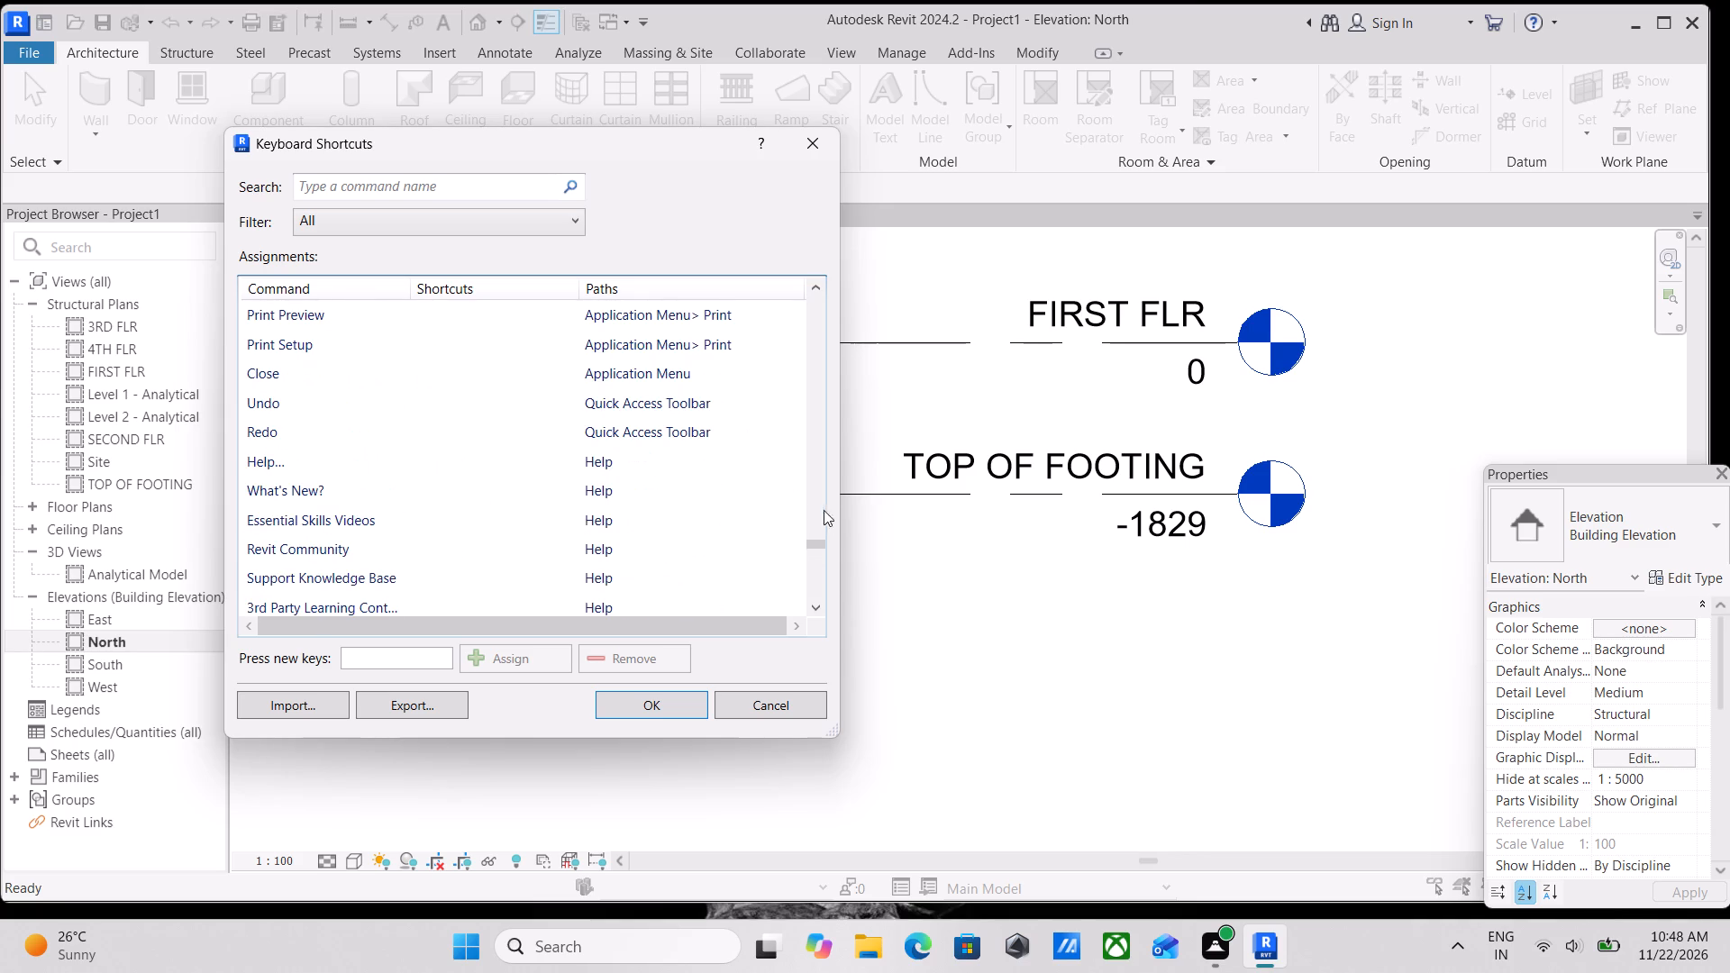
Examine the shortcuts at the end of the assignments list, back through the View Cube, context menu, Work Plane Grid and sheet zoom commands.
scroll(792, 540, down, 6)
drag(824, 551, 833, 725)
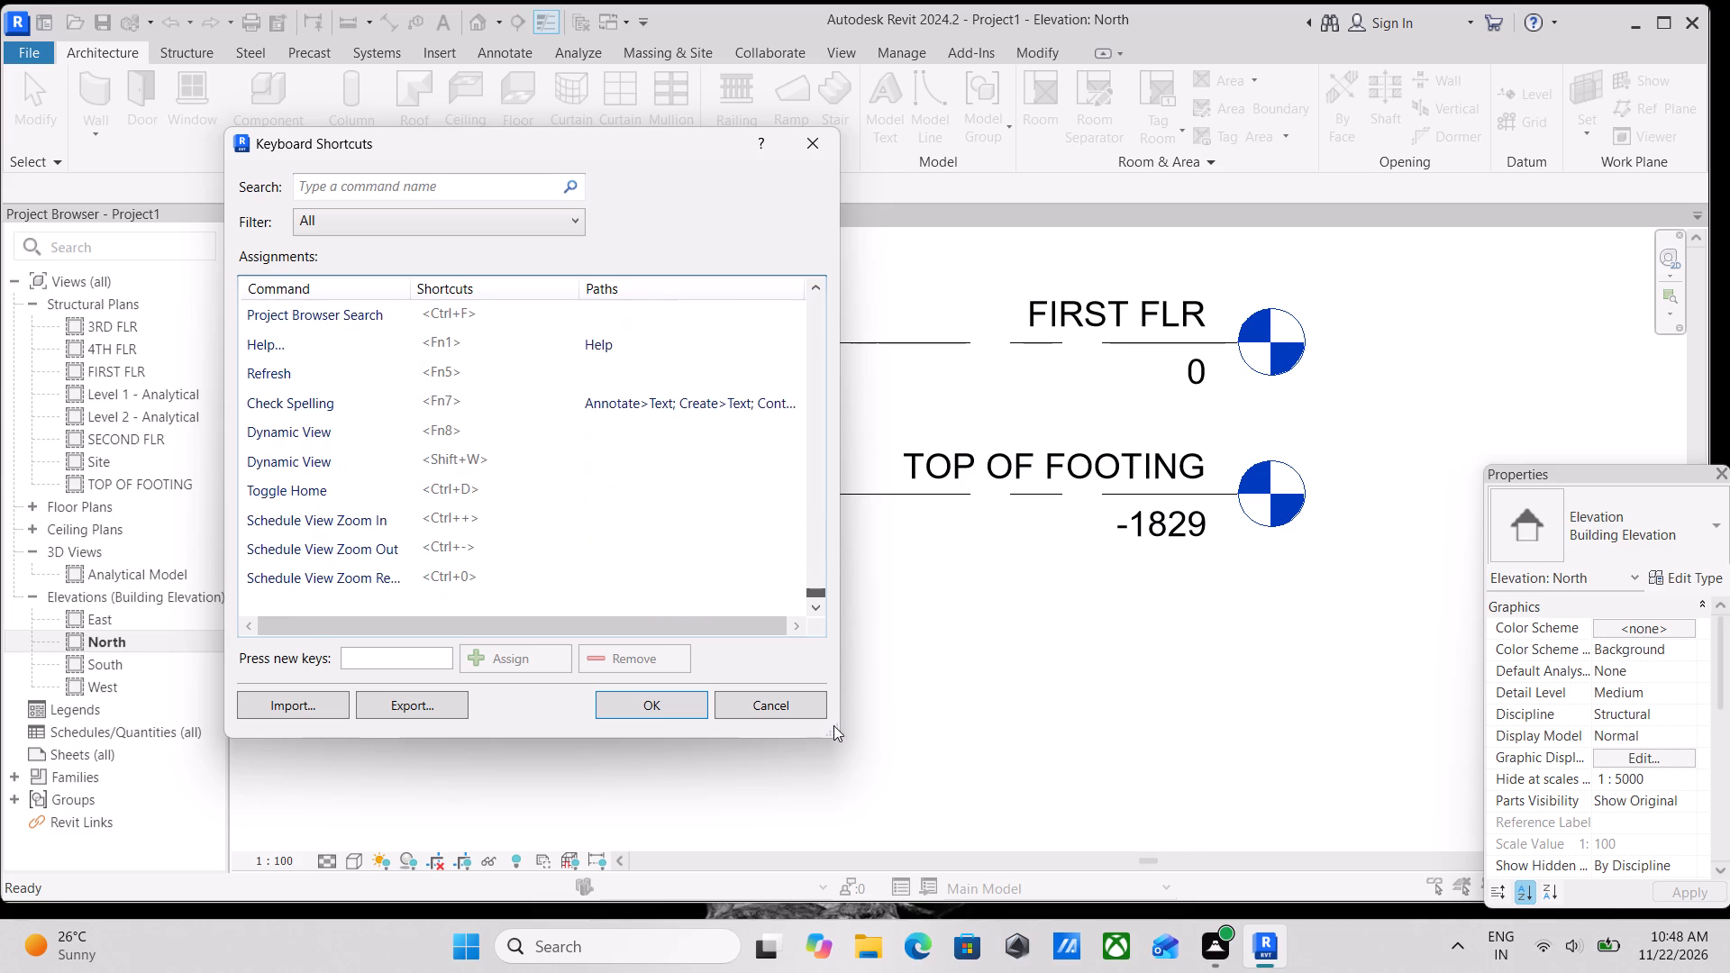
drag(833, 725, 832, 723)
scroll(670, 527, up, 13)
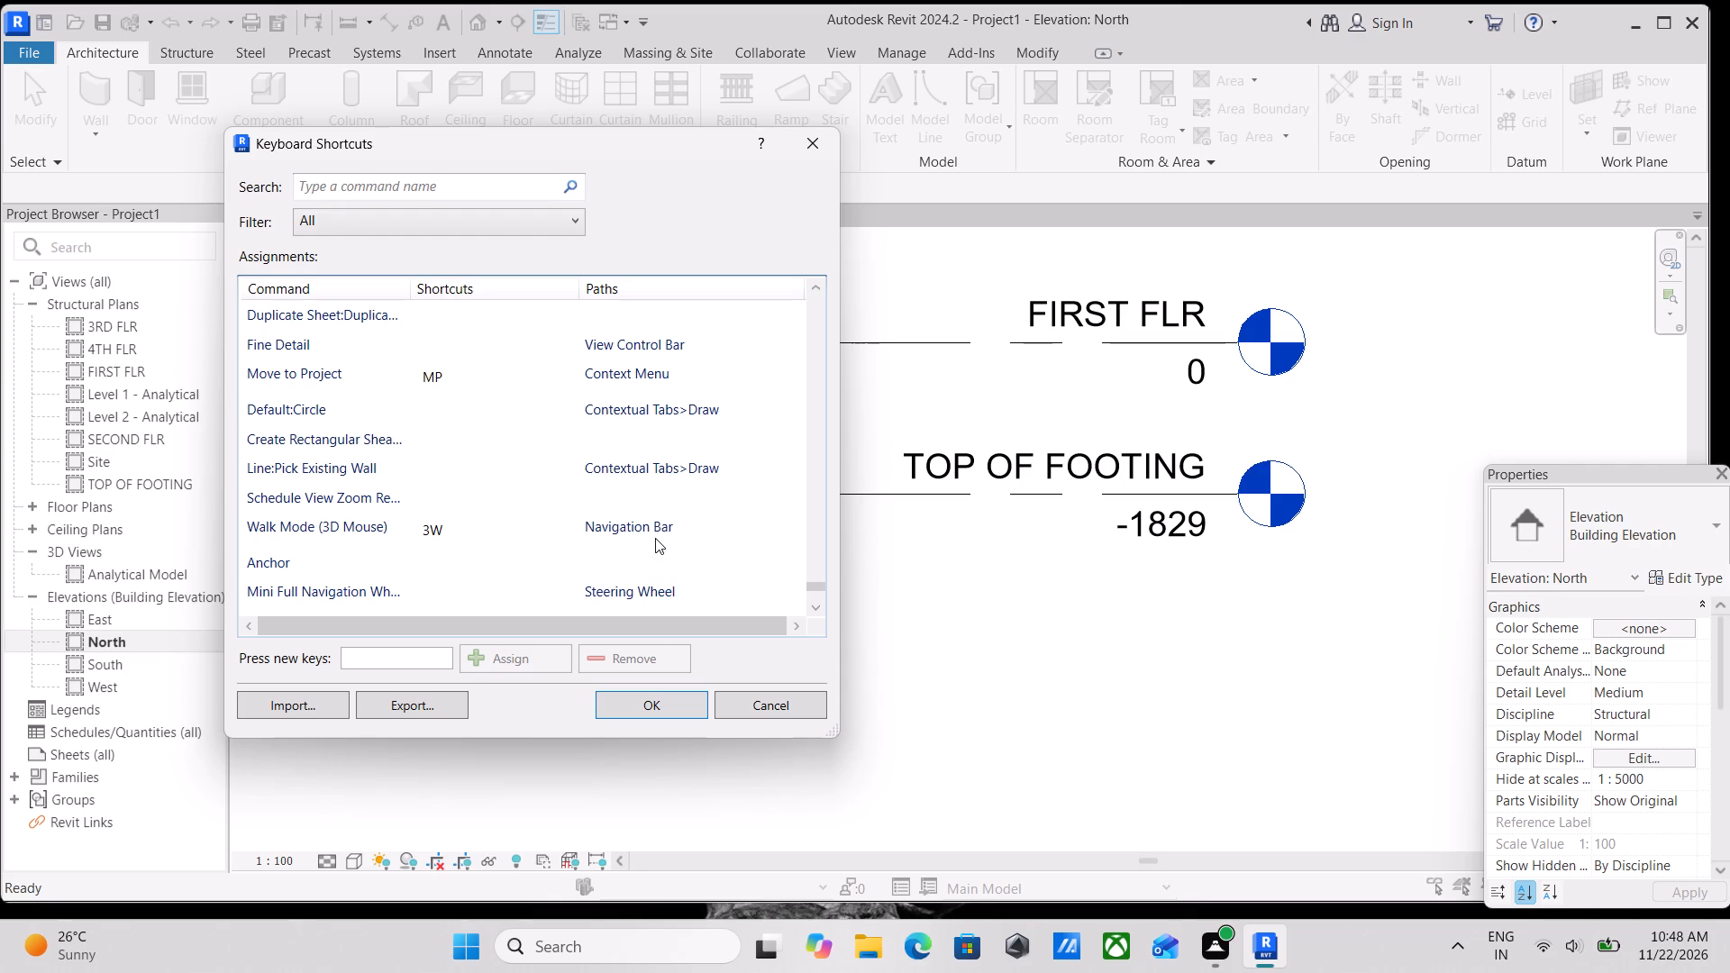
scroll(655, 538, up, 3)
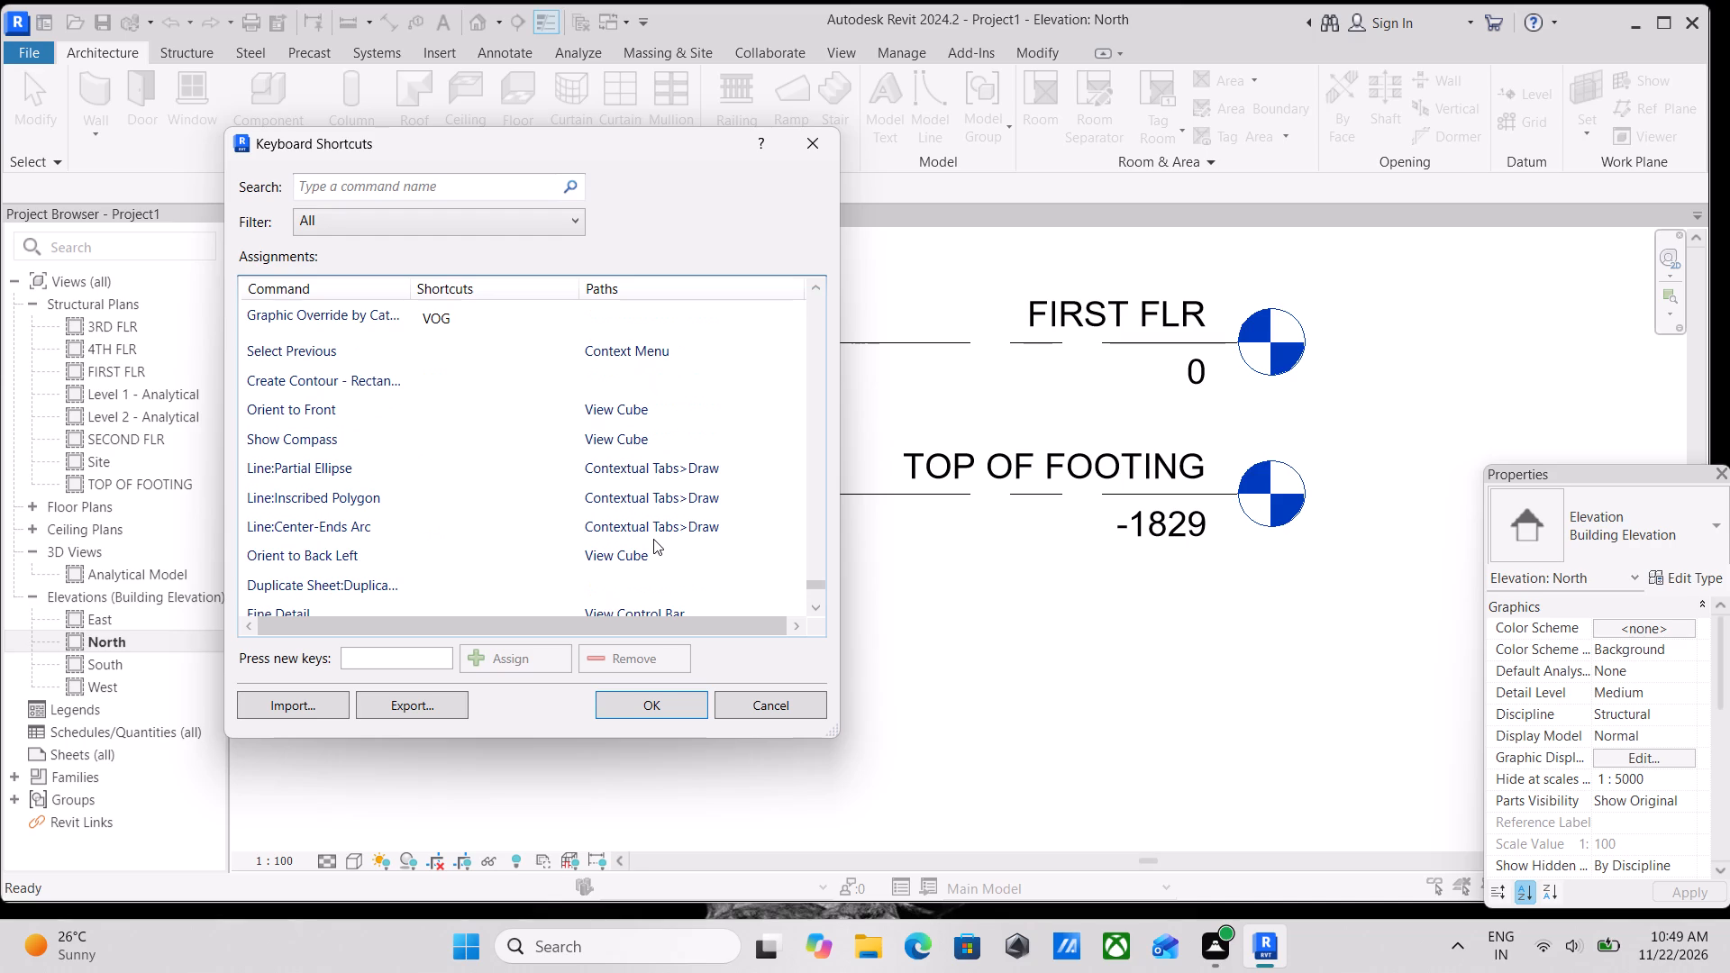
scroll(675, 571, up, 1)
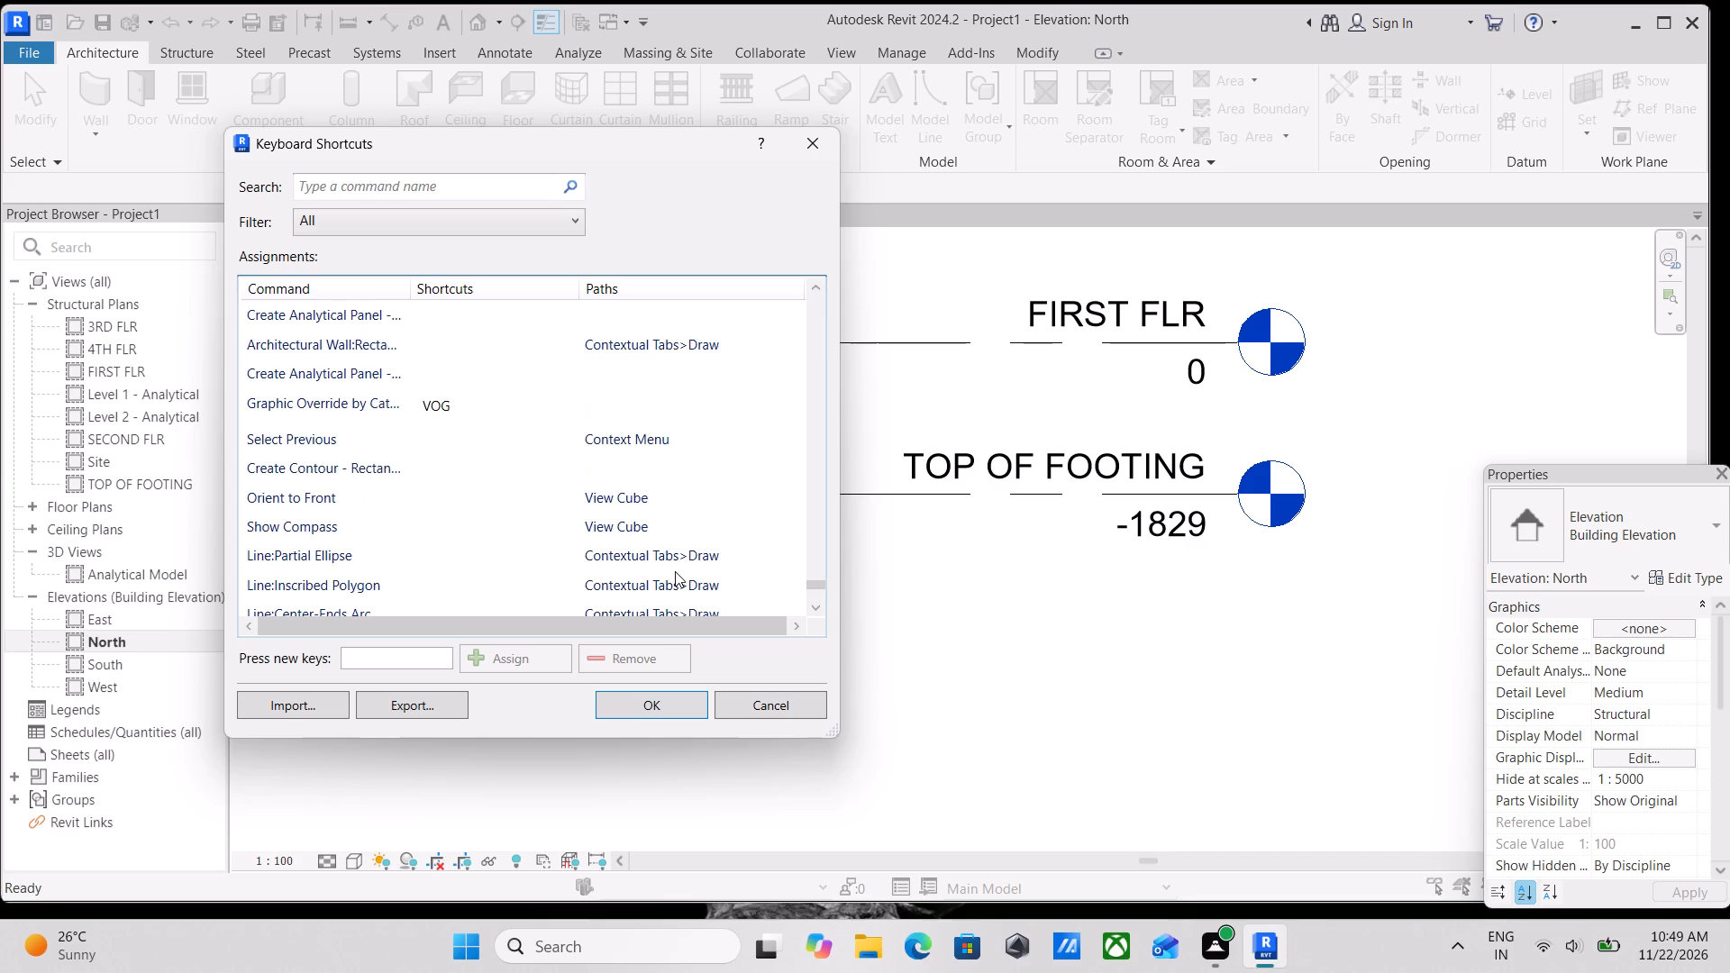
scroll(675, 571, up, 1)
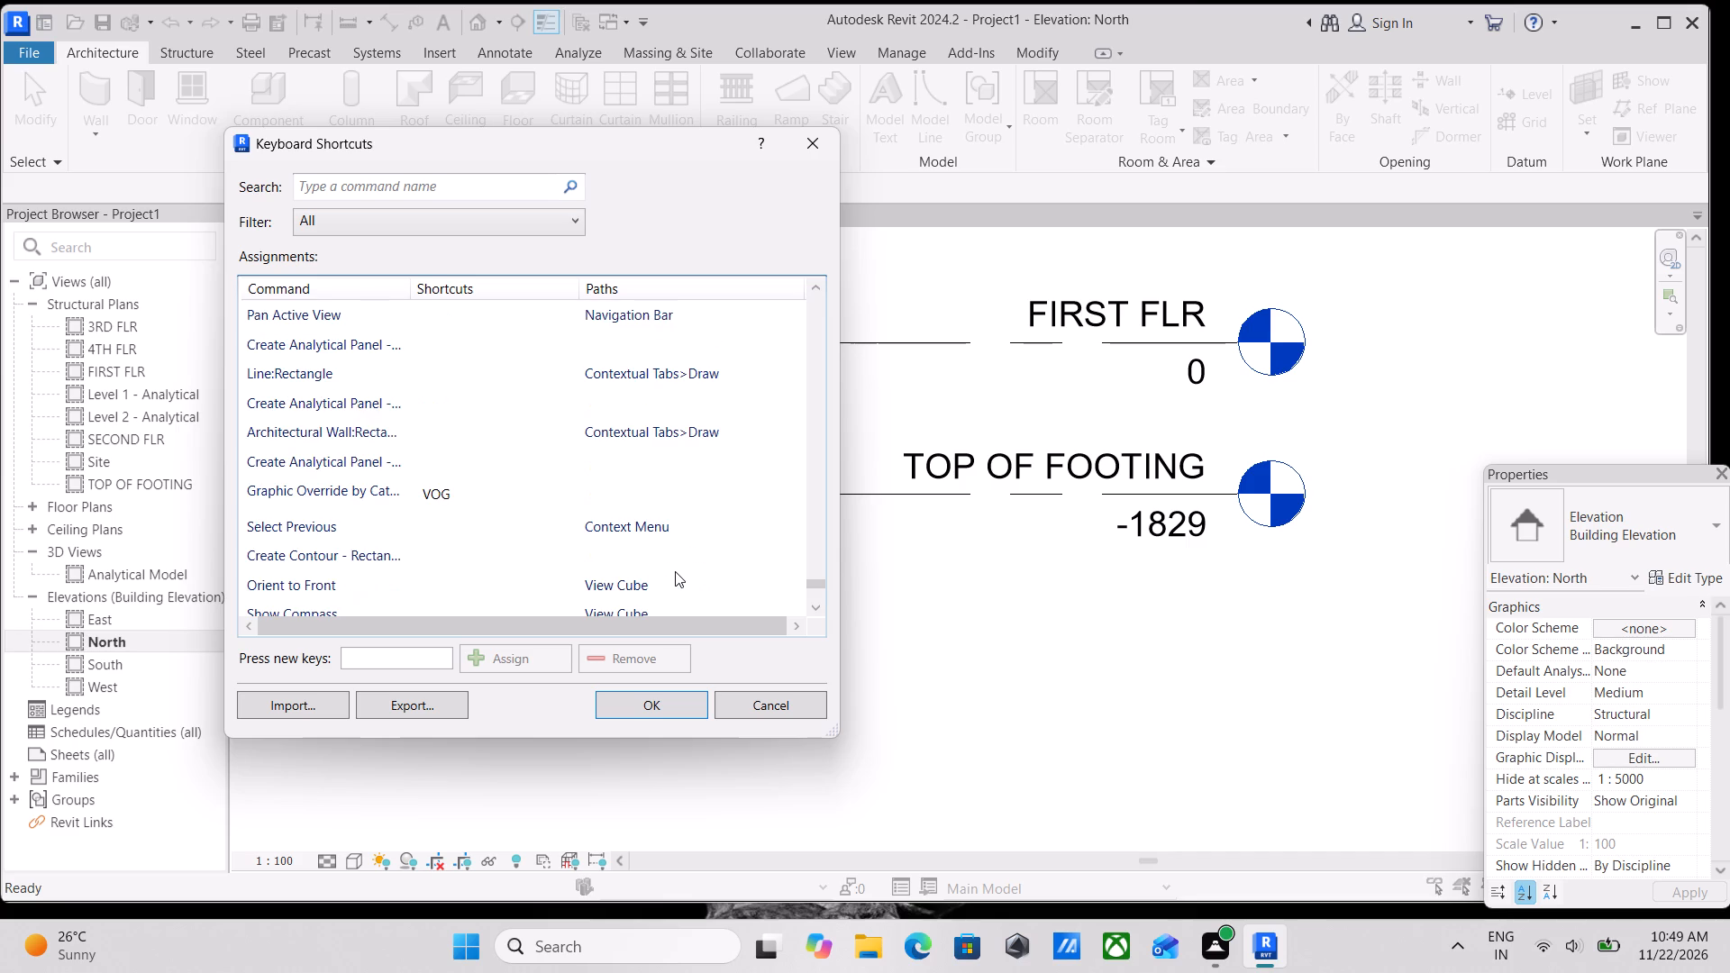
scroll(675, 571, up, 3)
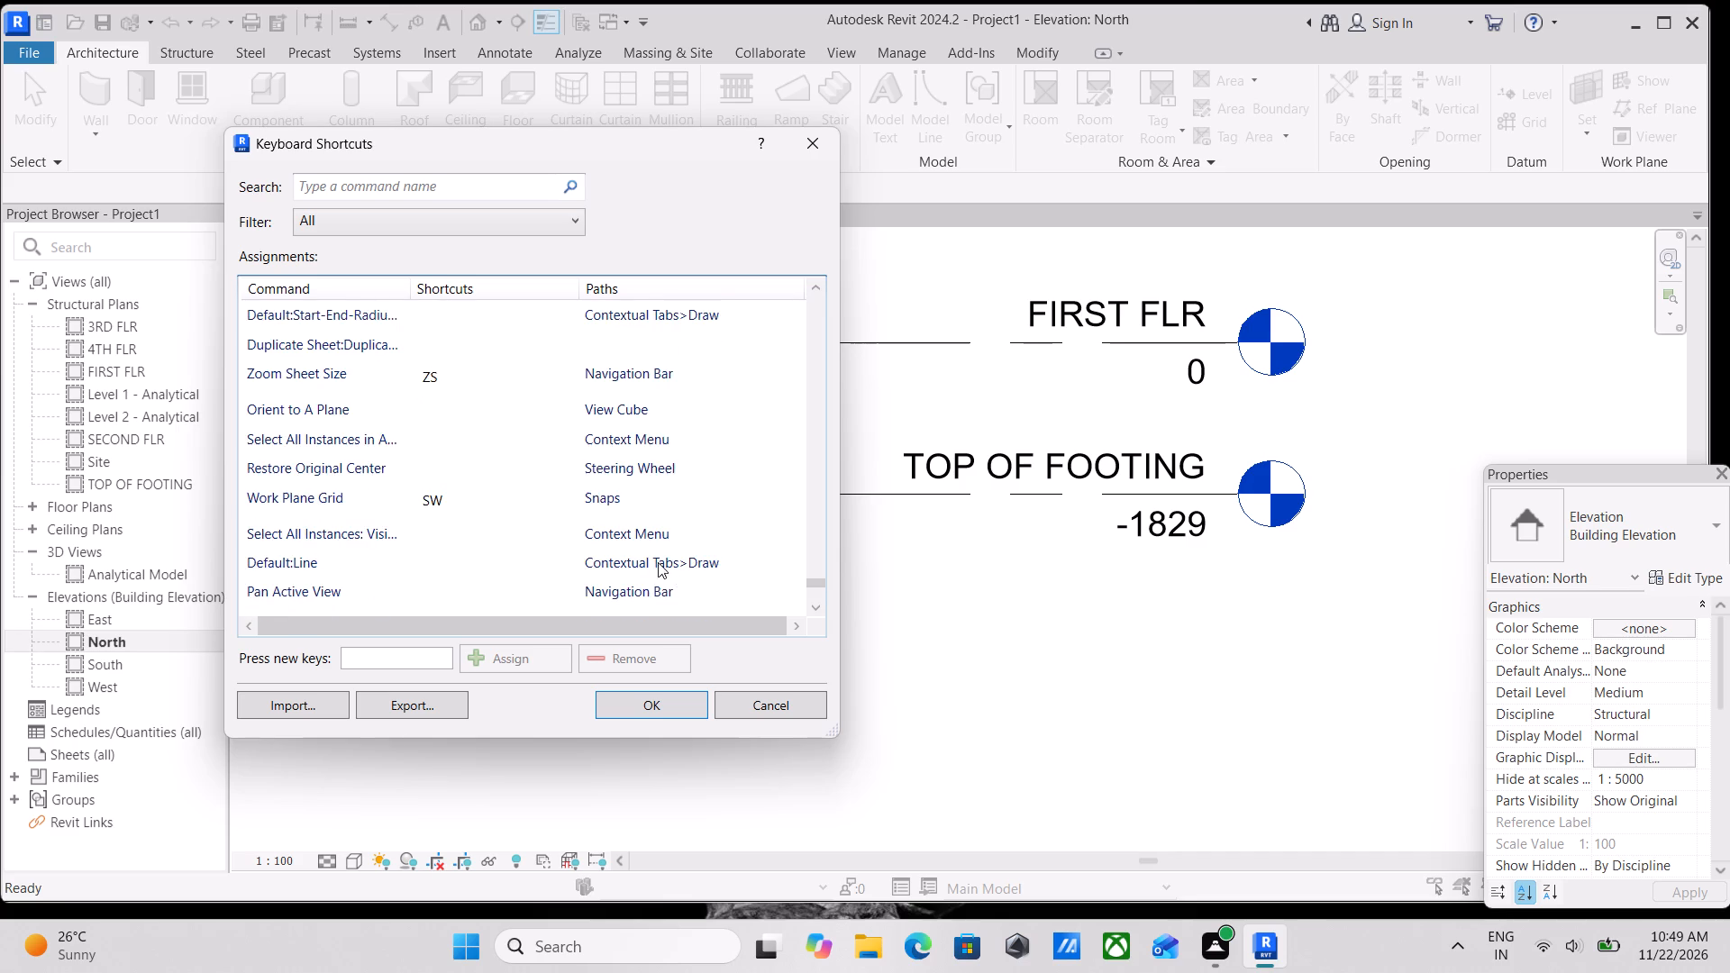
scroll(545, 523, up, 3)
scroll(426, 452, up, 1)
scroll(539, 440, down, 5)
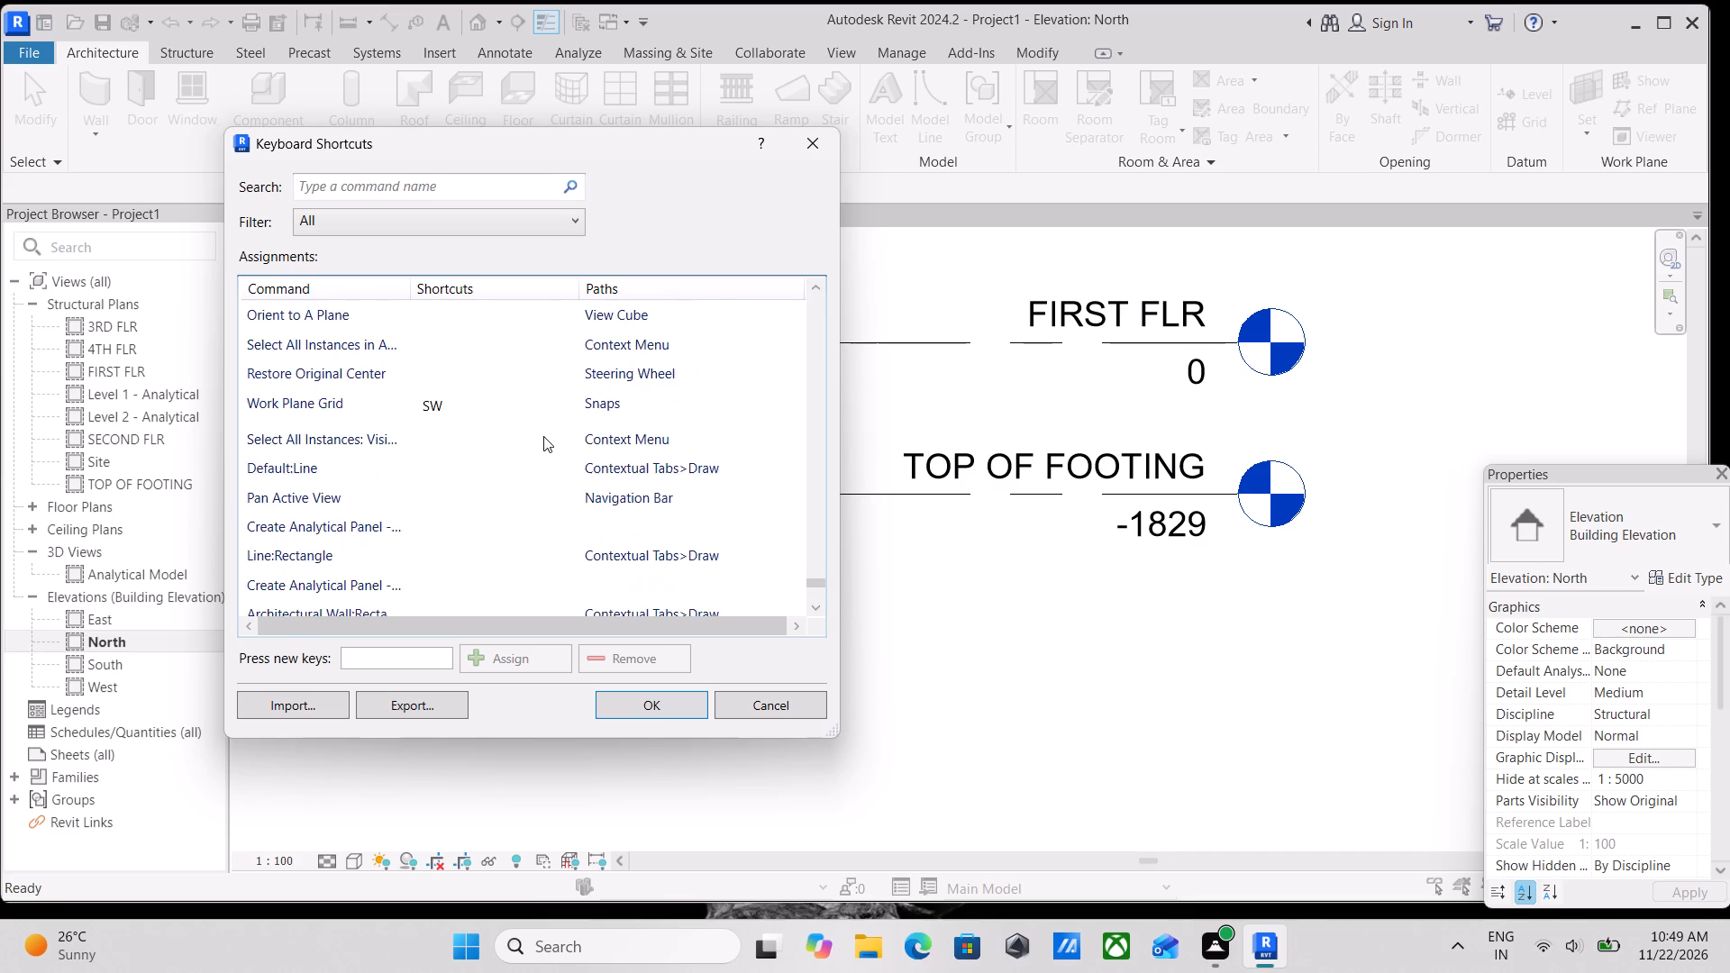
scroll(638, 440, up, 20)
scroll(638, 440, up, 7)
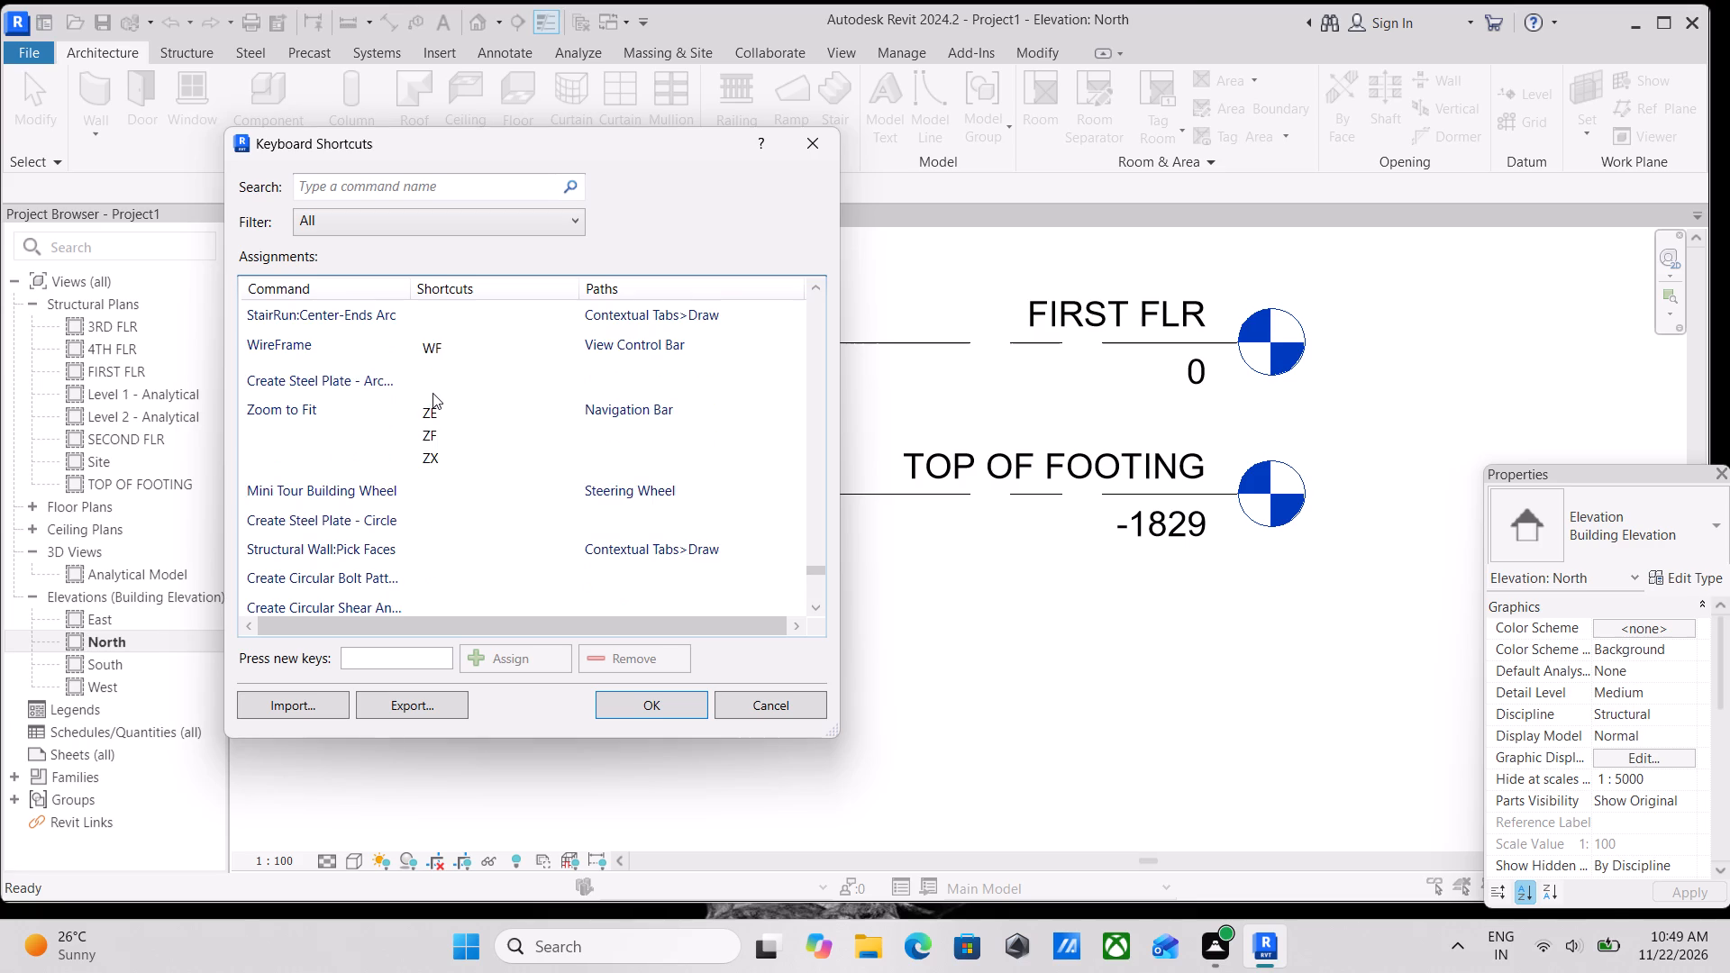
Review the shortcuts for the zoom and isolate commands, continuing back to the Application Menu export, open and save commands.
scroll(432, 393, up, 20)
scroll(432, 393, up, 8)
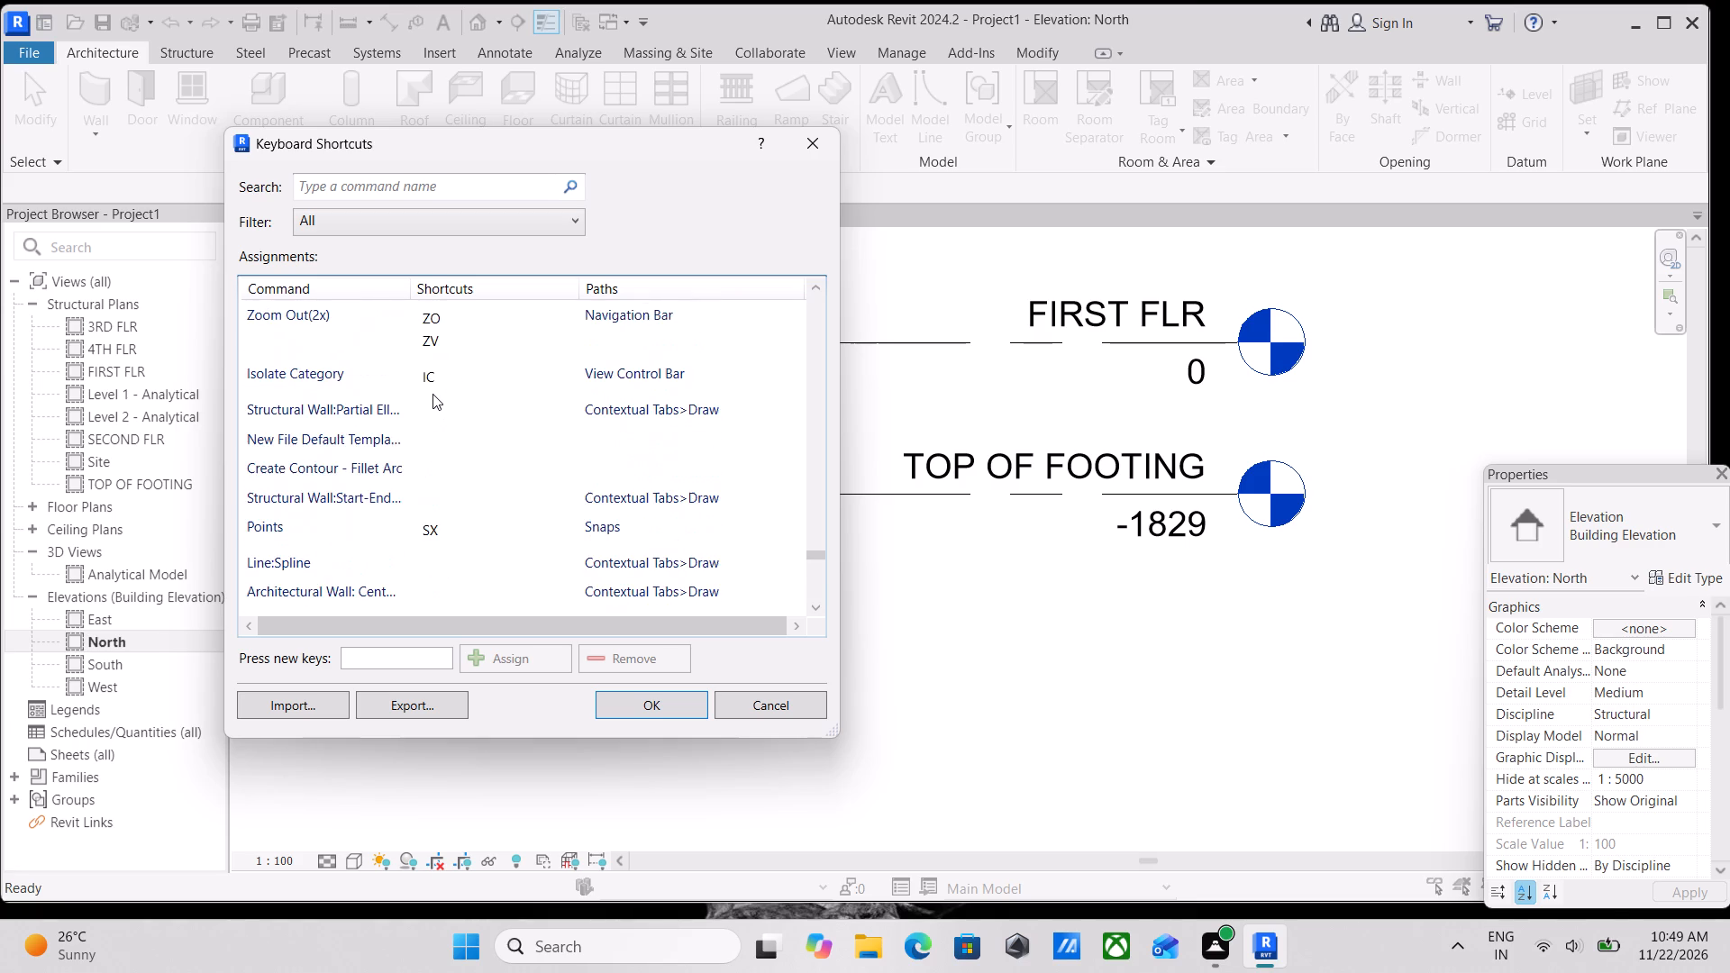
scroll(432, 394, up, 17)
scroll(426, 396, up, 10)
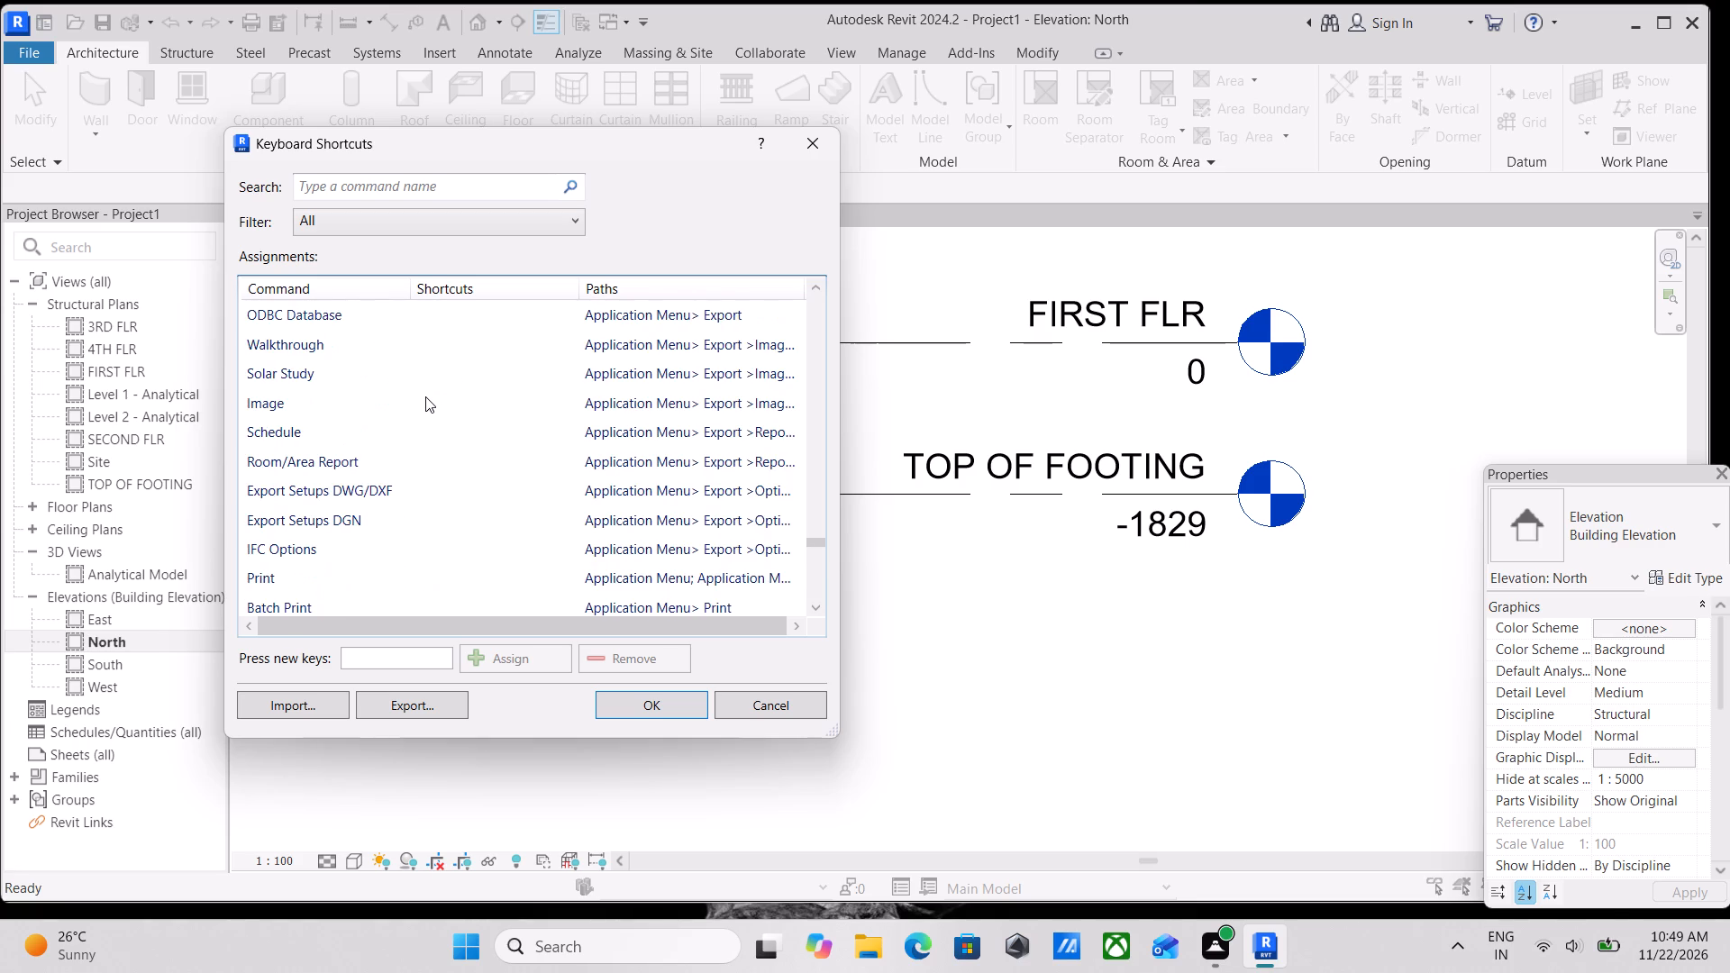
scroll(425, 396, up, 8)
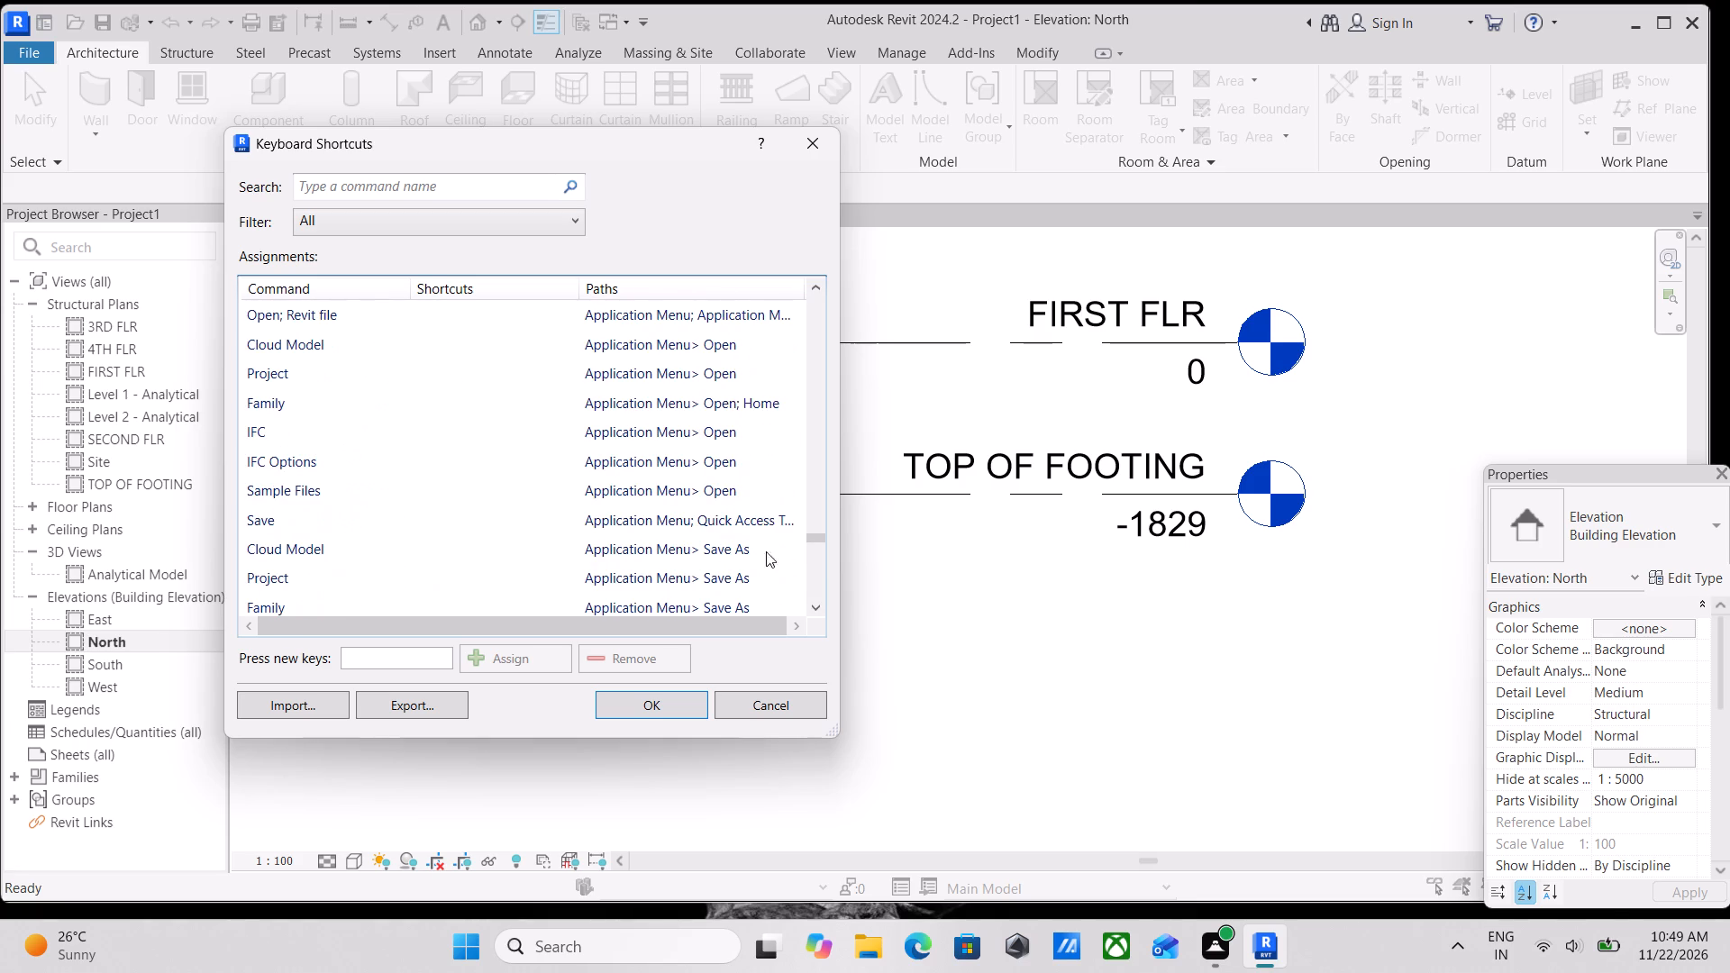
scroll(639, 521, down, 2)
scroll(551, 487, up, 19)
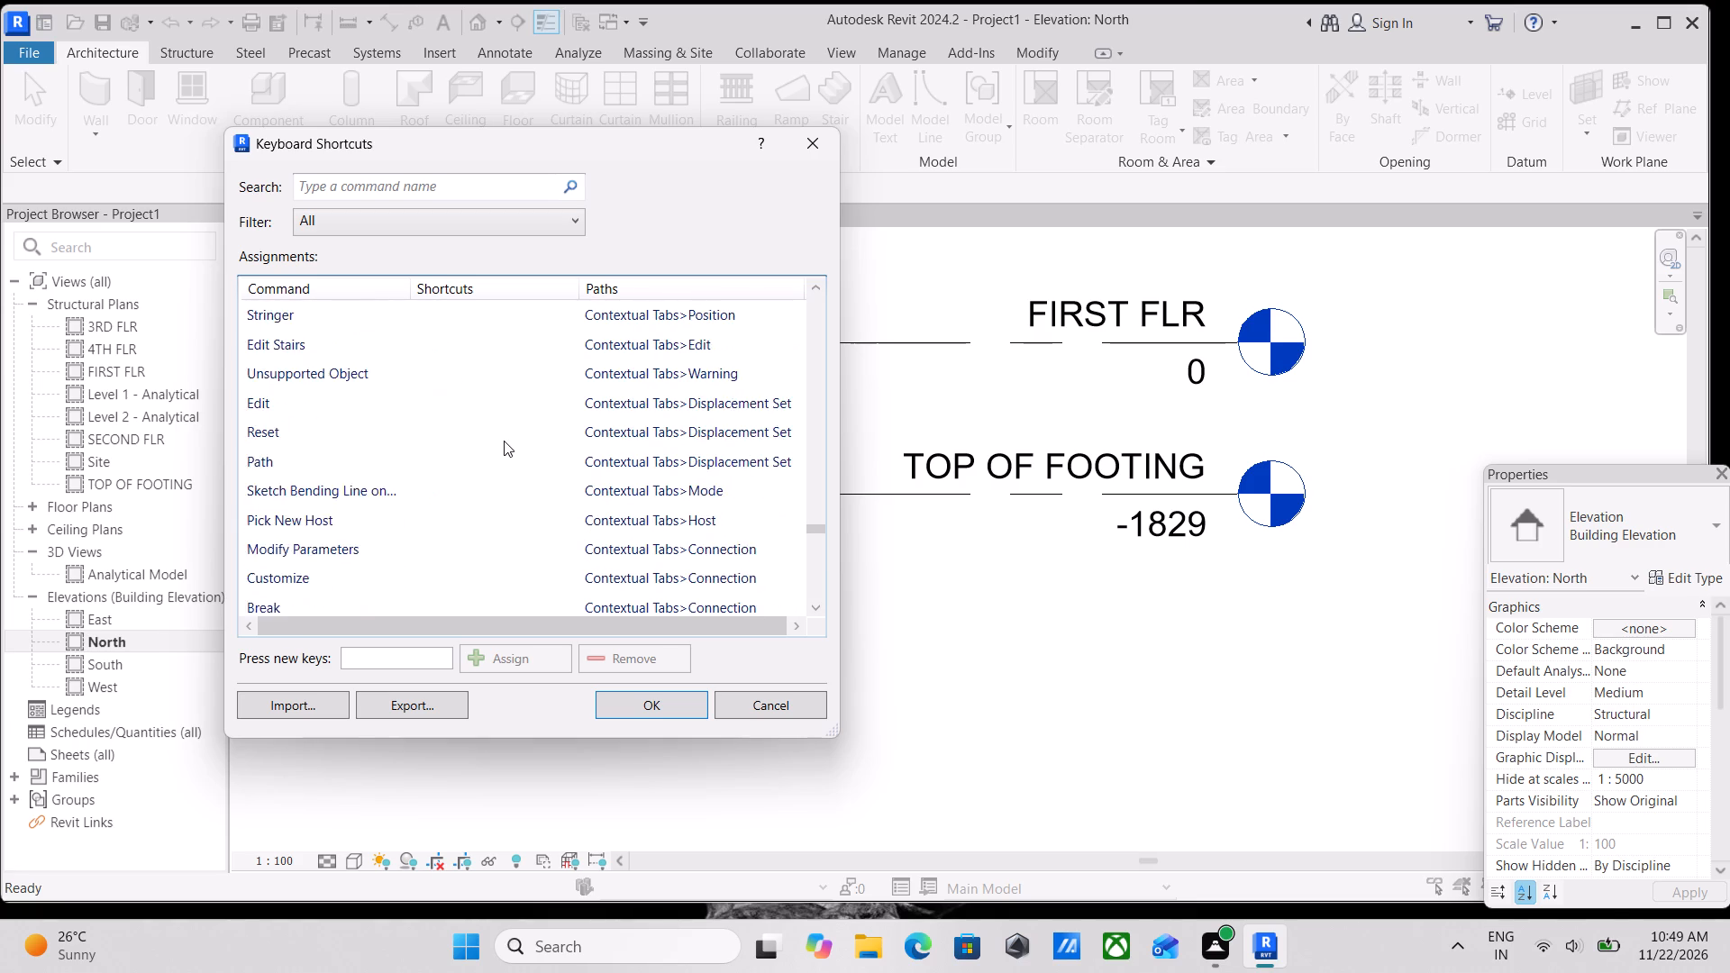
Examine the contextual commands for shortcuts, from form element and shape editing back through leader, create systems, output and reinforcement commands.
scroll(504, 441, up, 6)
scroll(499, 436, down, 1)
scroll(499, 436, up, 20)
scroll(499, 436, up, 4)
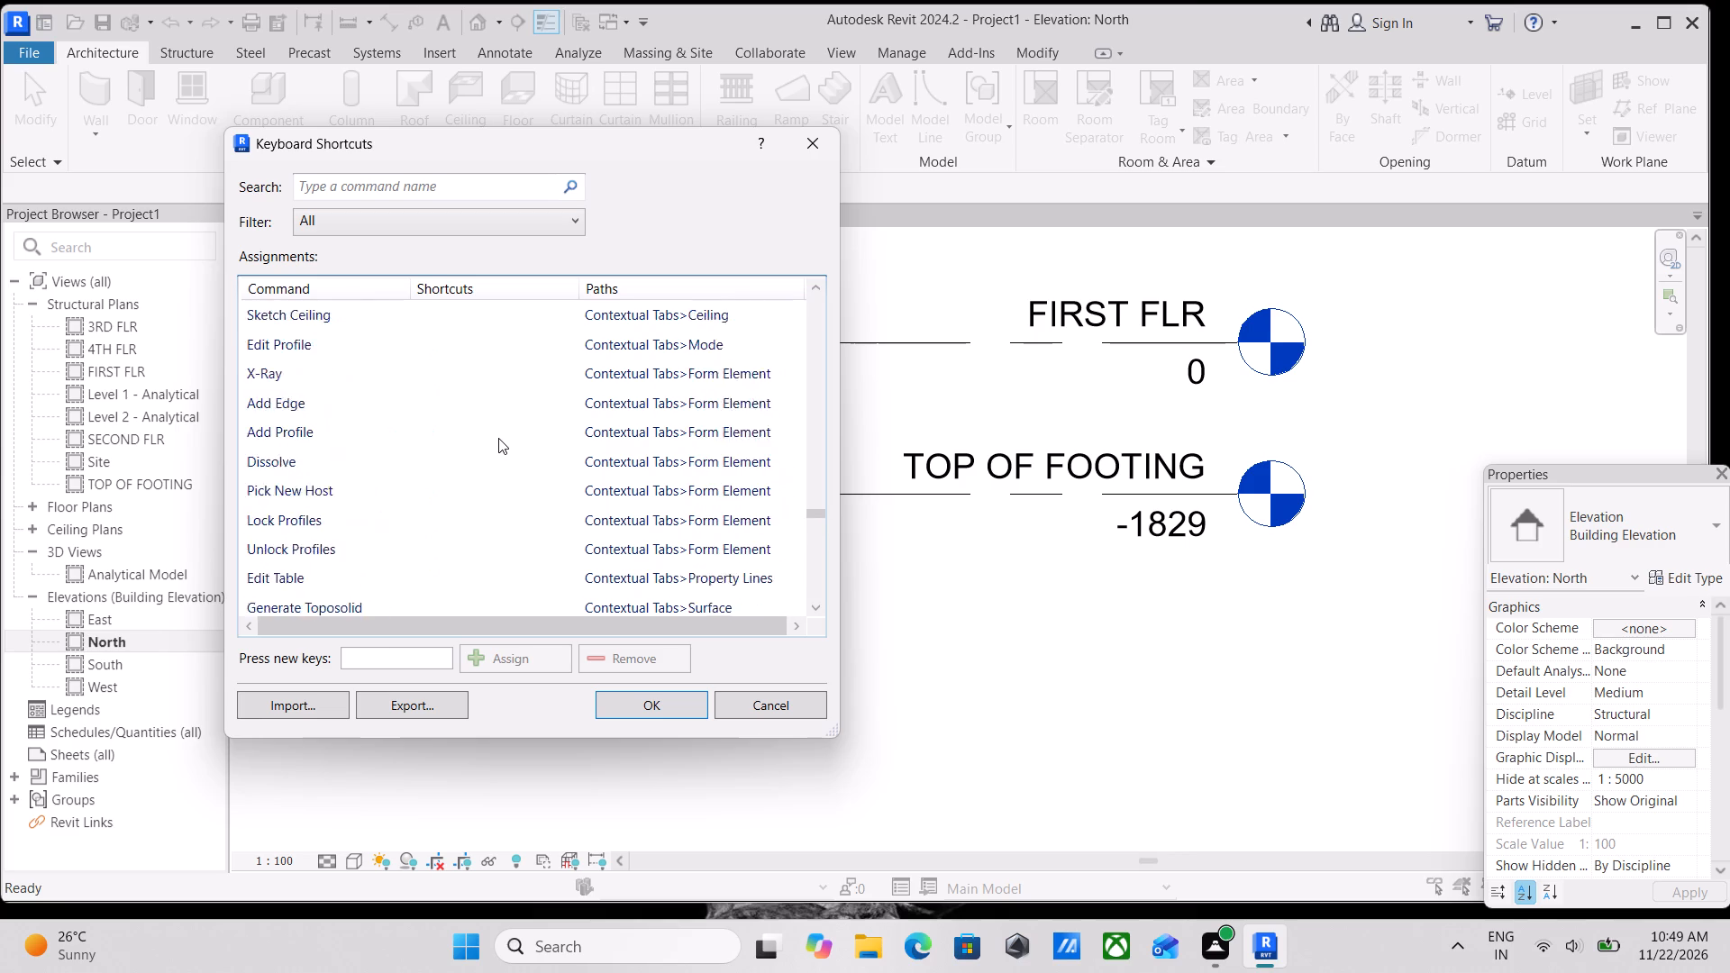
scroll(498, 438, up, 19)
scroll(440, 435, up, 2)
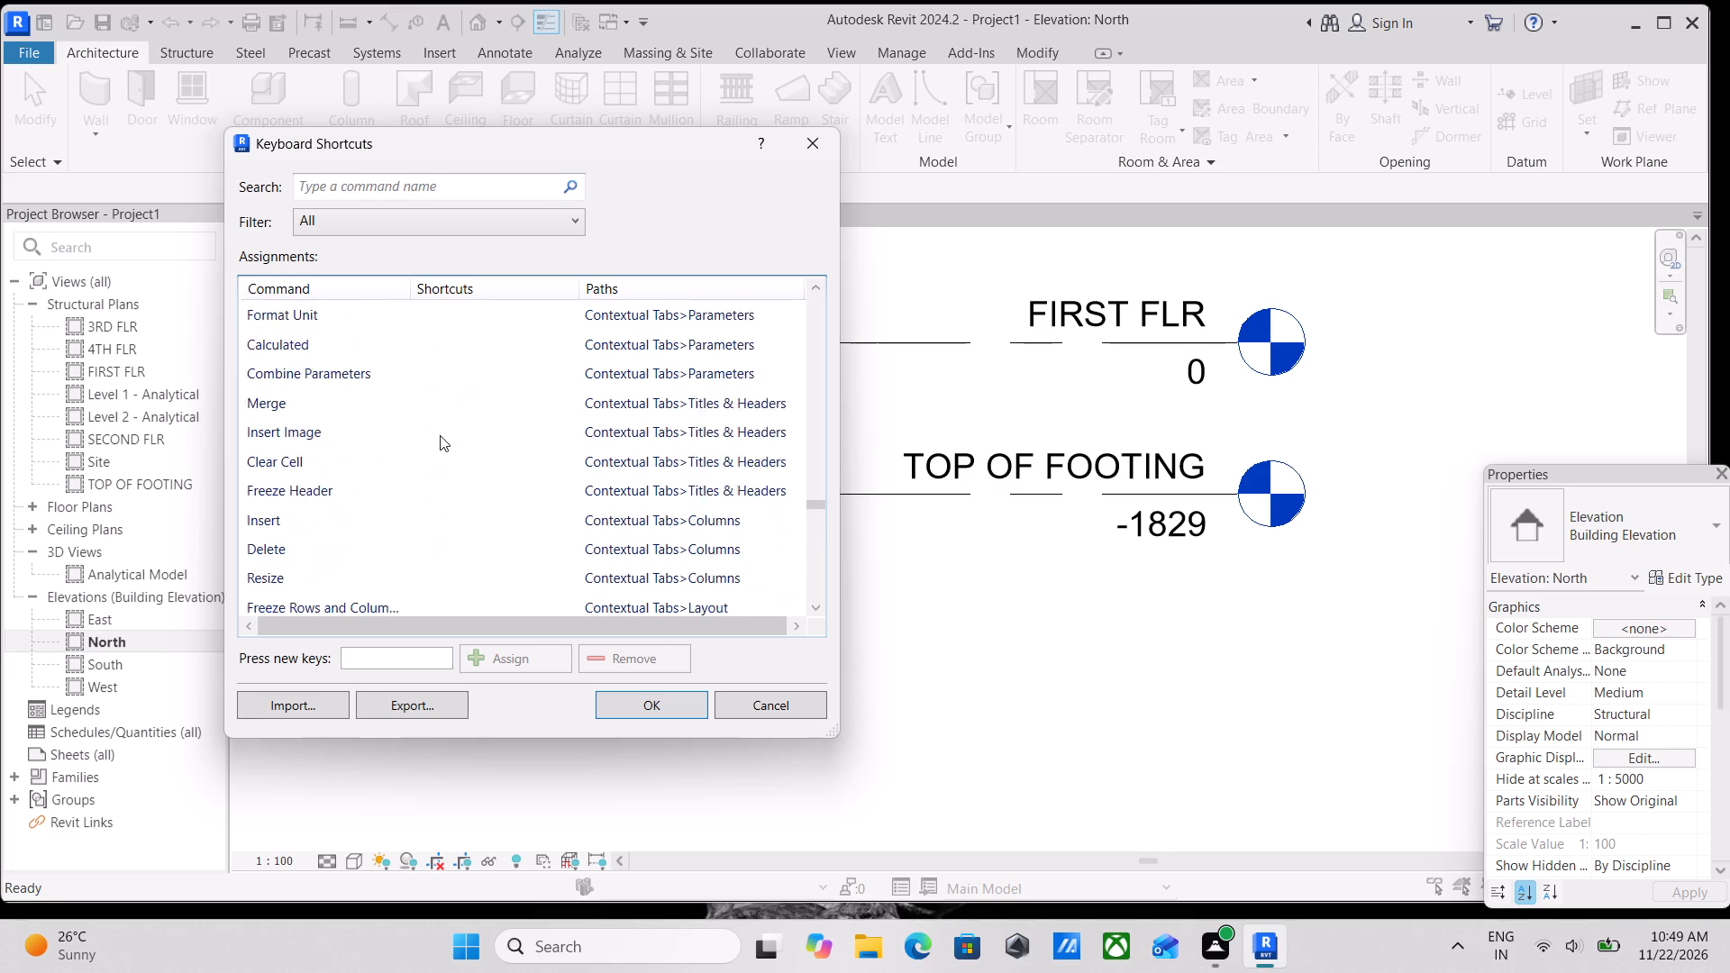
scroll(440, 435, up, 20)
scroll(440, 435, up, 6)
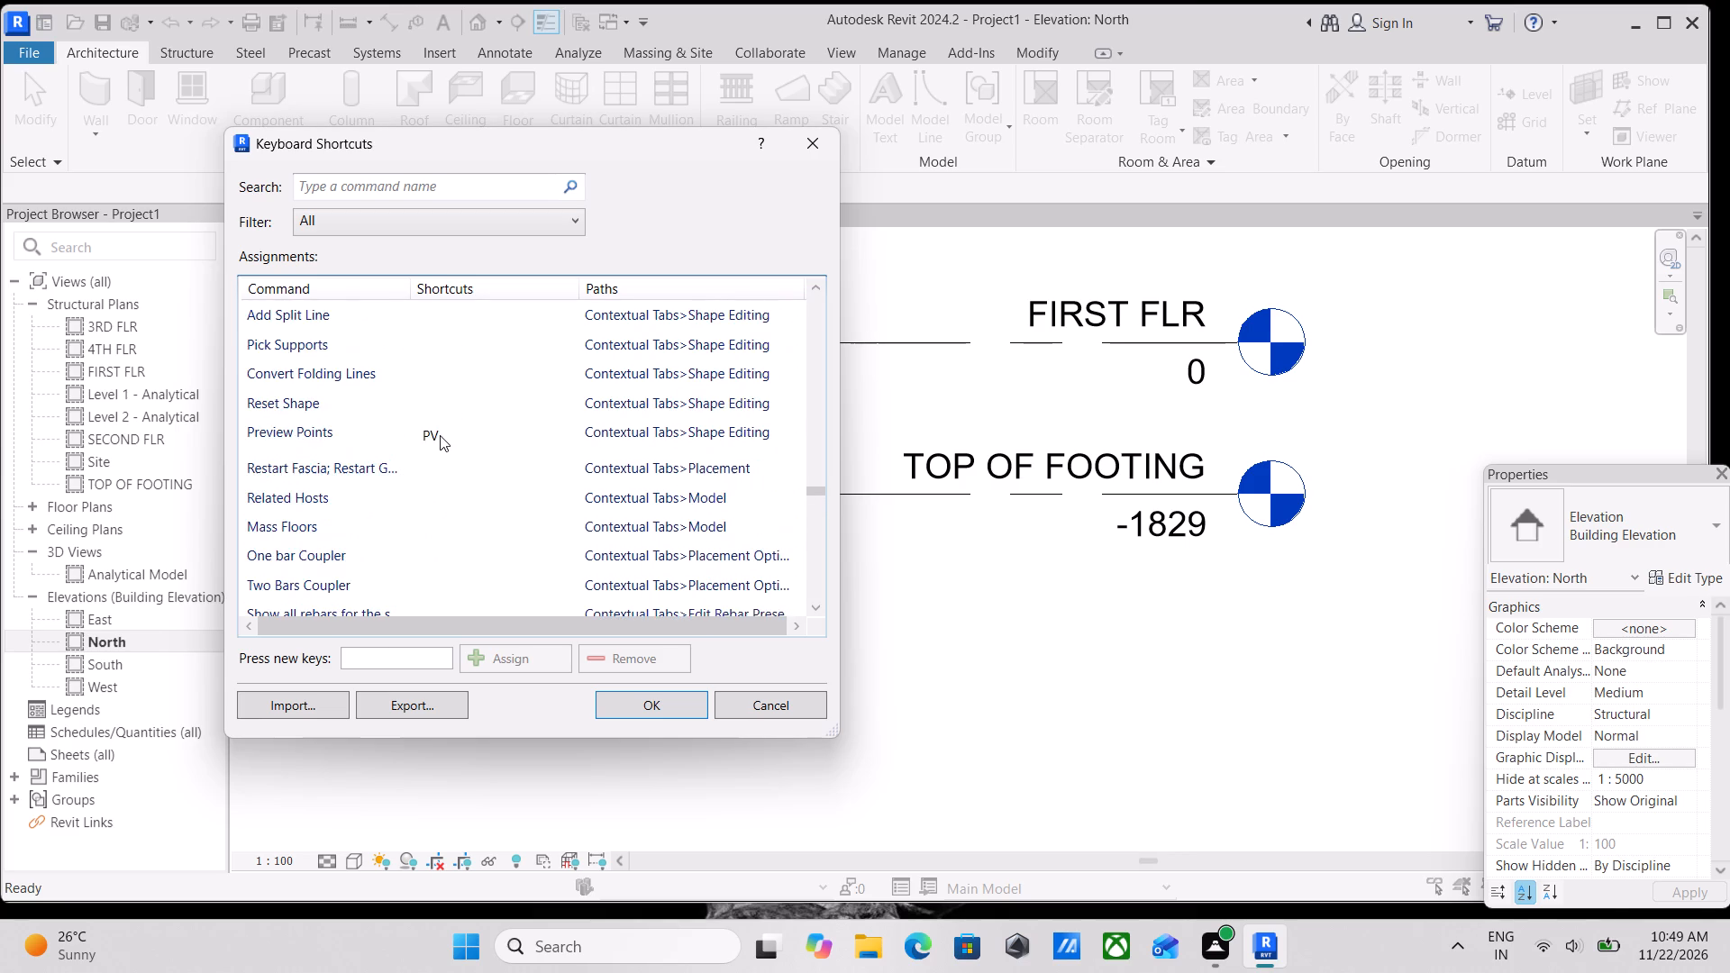
scroll(440, 435, up, 19)
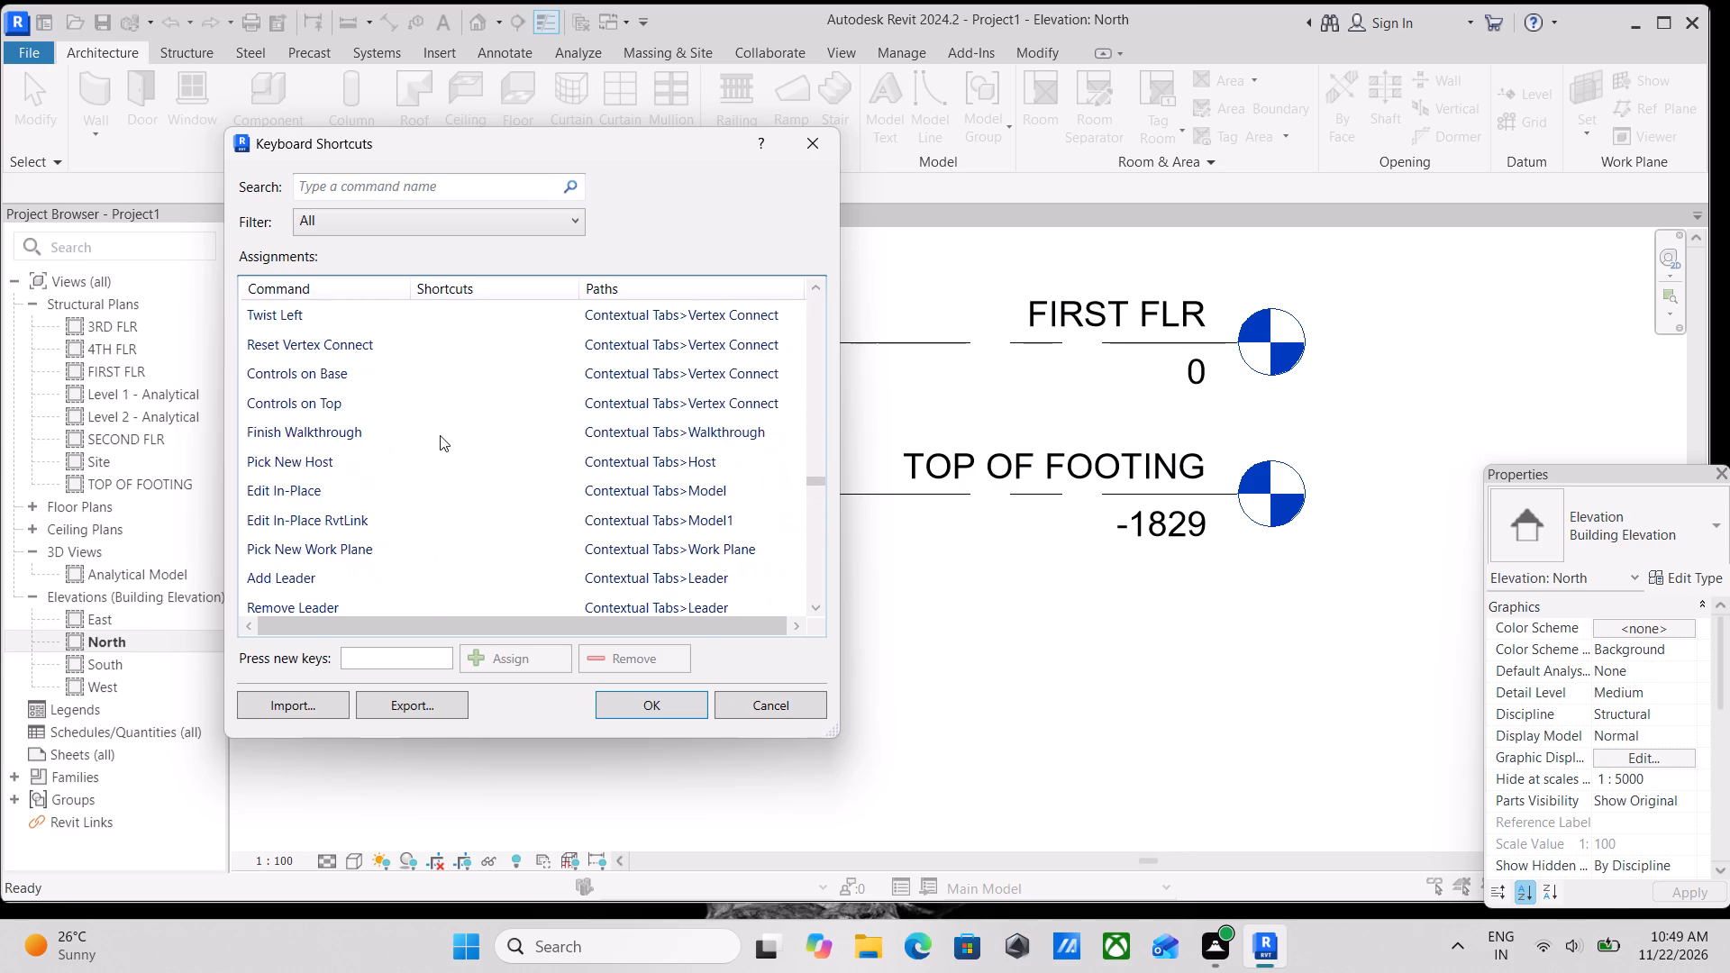
scroll(440, 435, up, 20)
scroll(440, 435, up, 7)
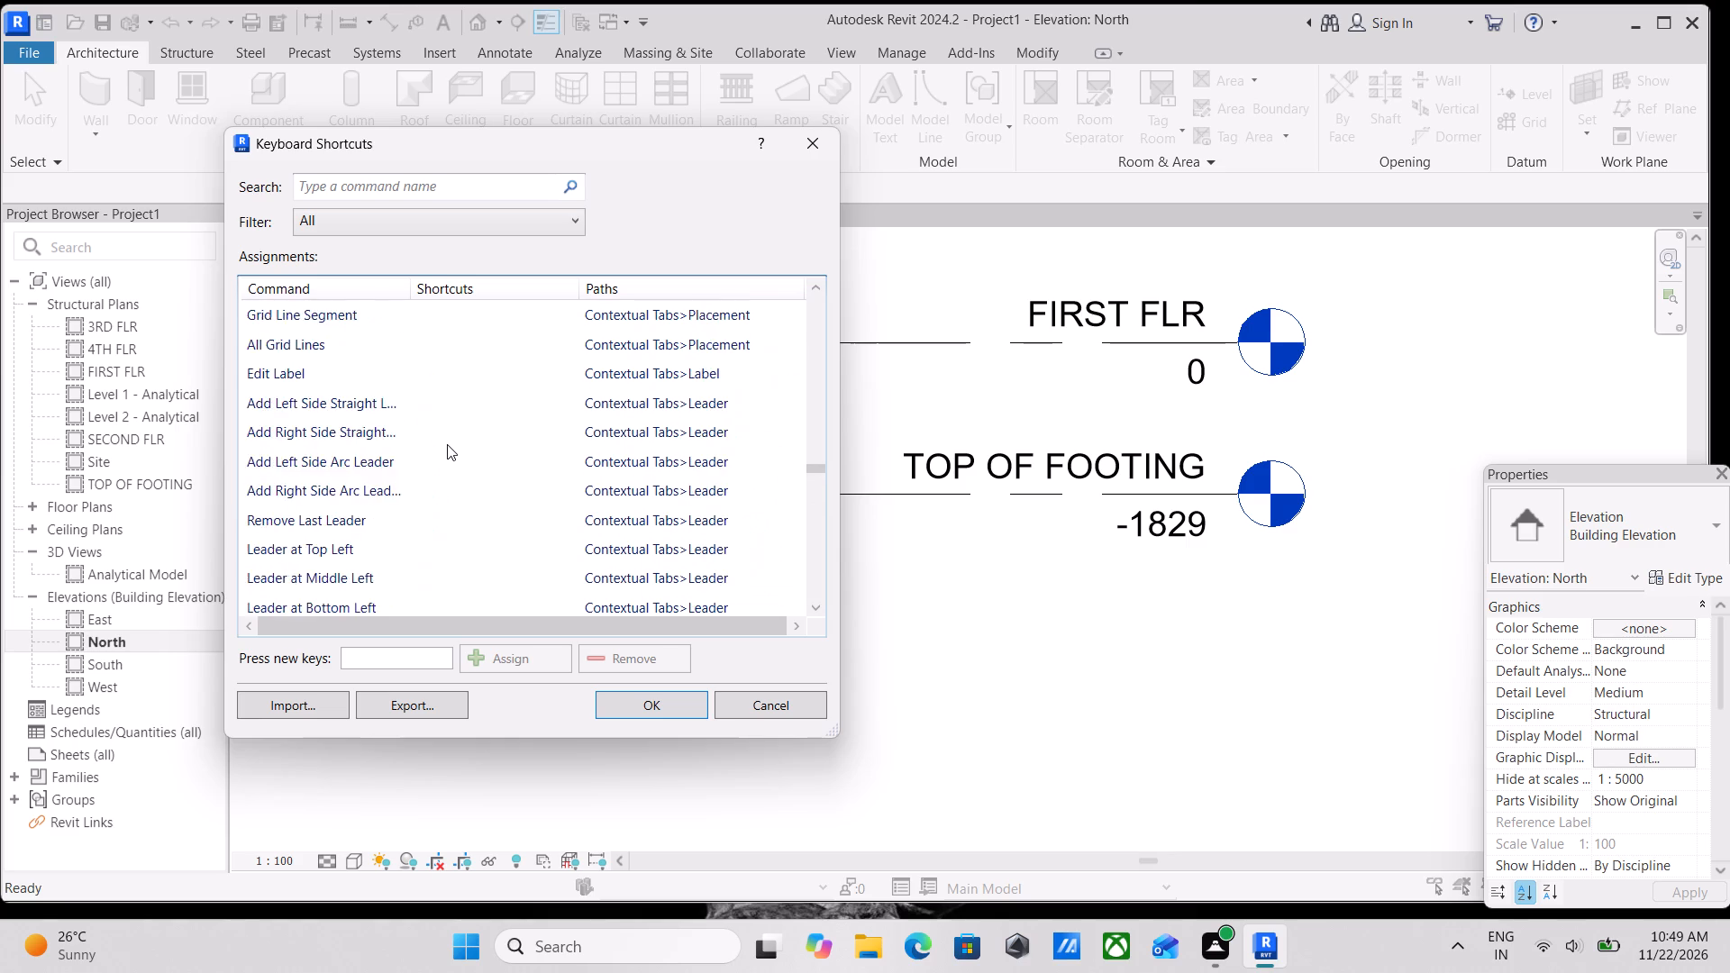
scroll(447, 444, up, 5)
scroll(447, 449, up, 20)
scroll(447, 449, up, 1)
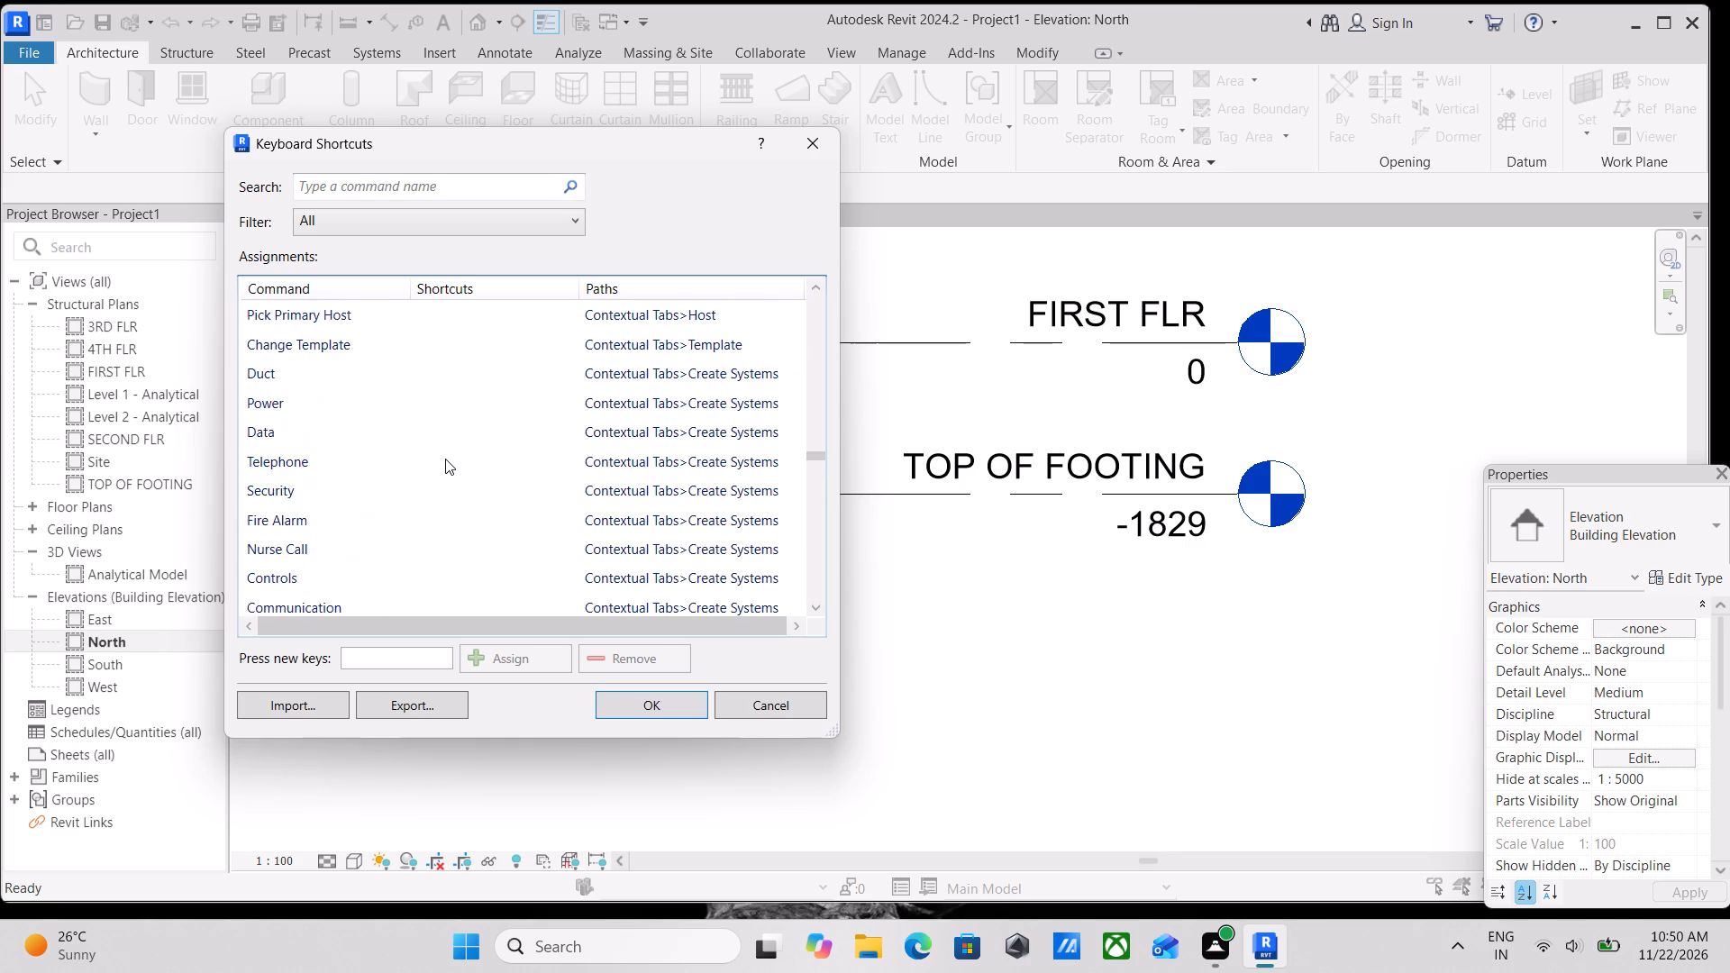
scroll(445, 459, up, 18)
scroll(441, 459, up, 6)
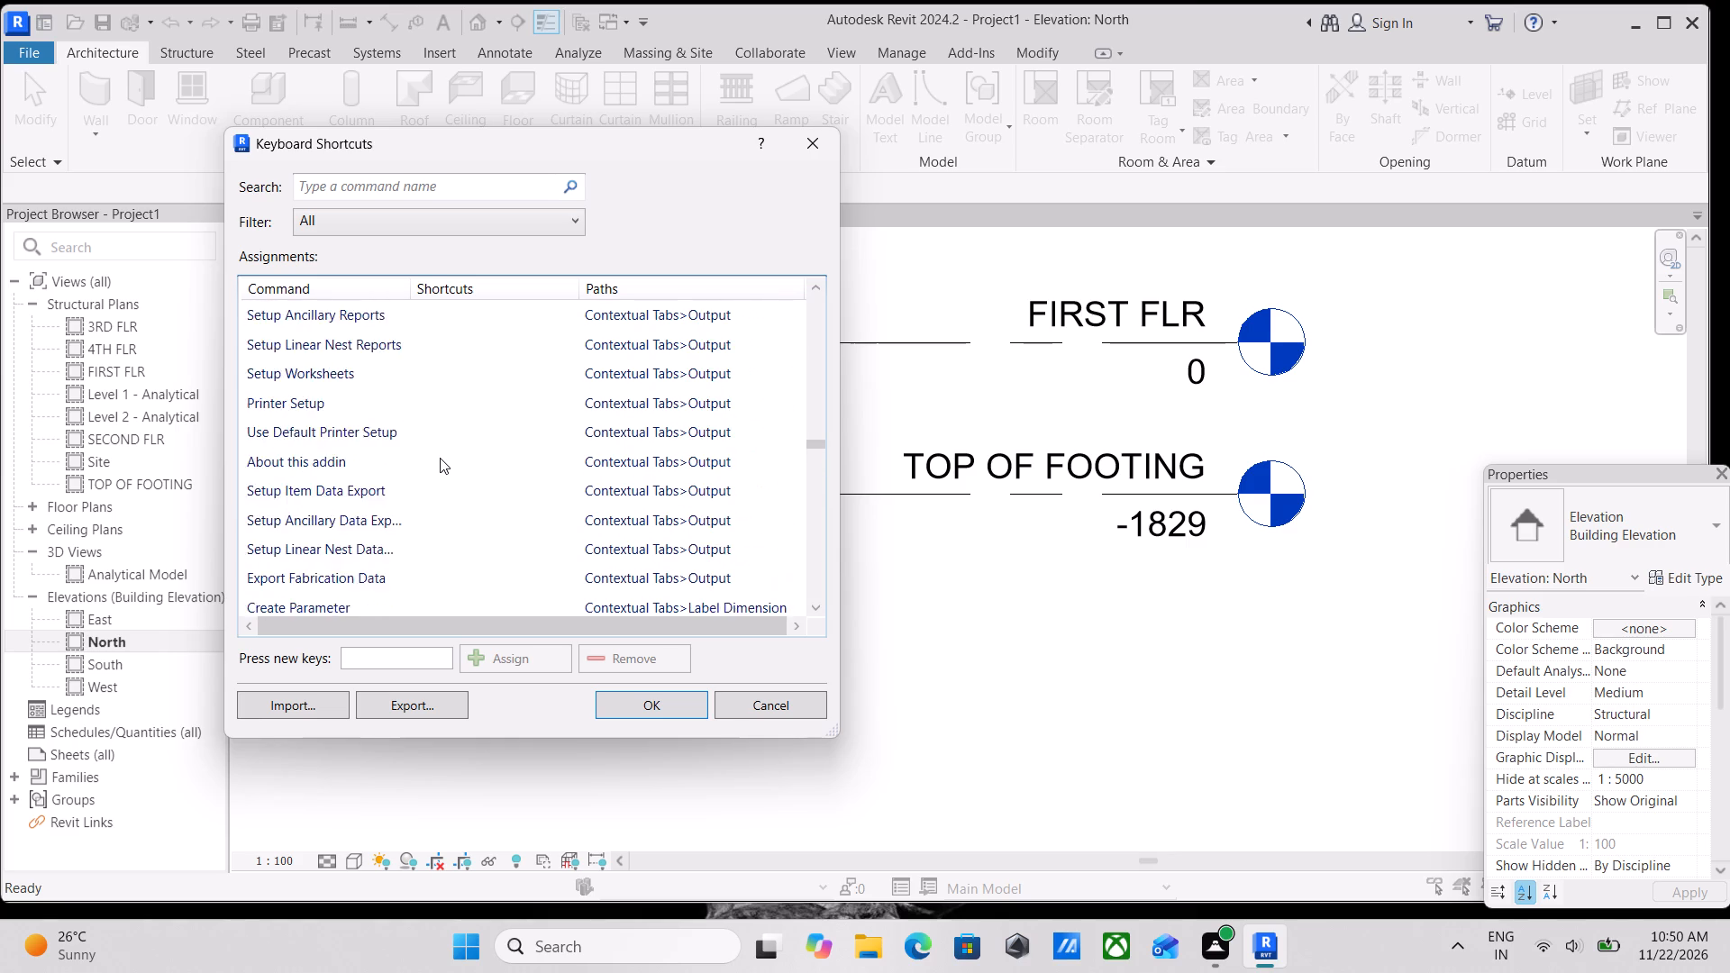
scroll(440, 458, up, 2)
scroll(440, 458, down, 1)
scroll(440, 458, up, 15)
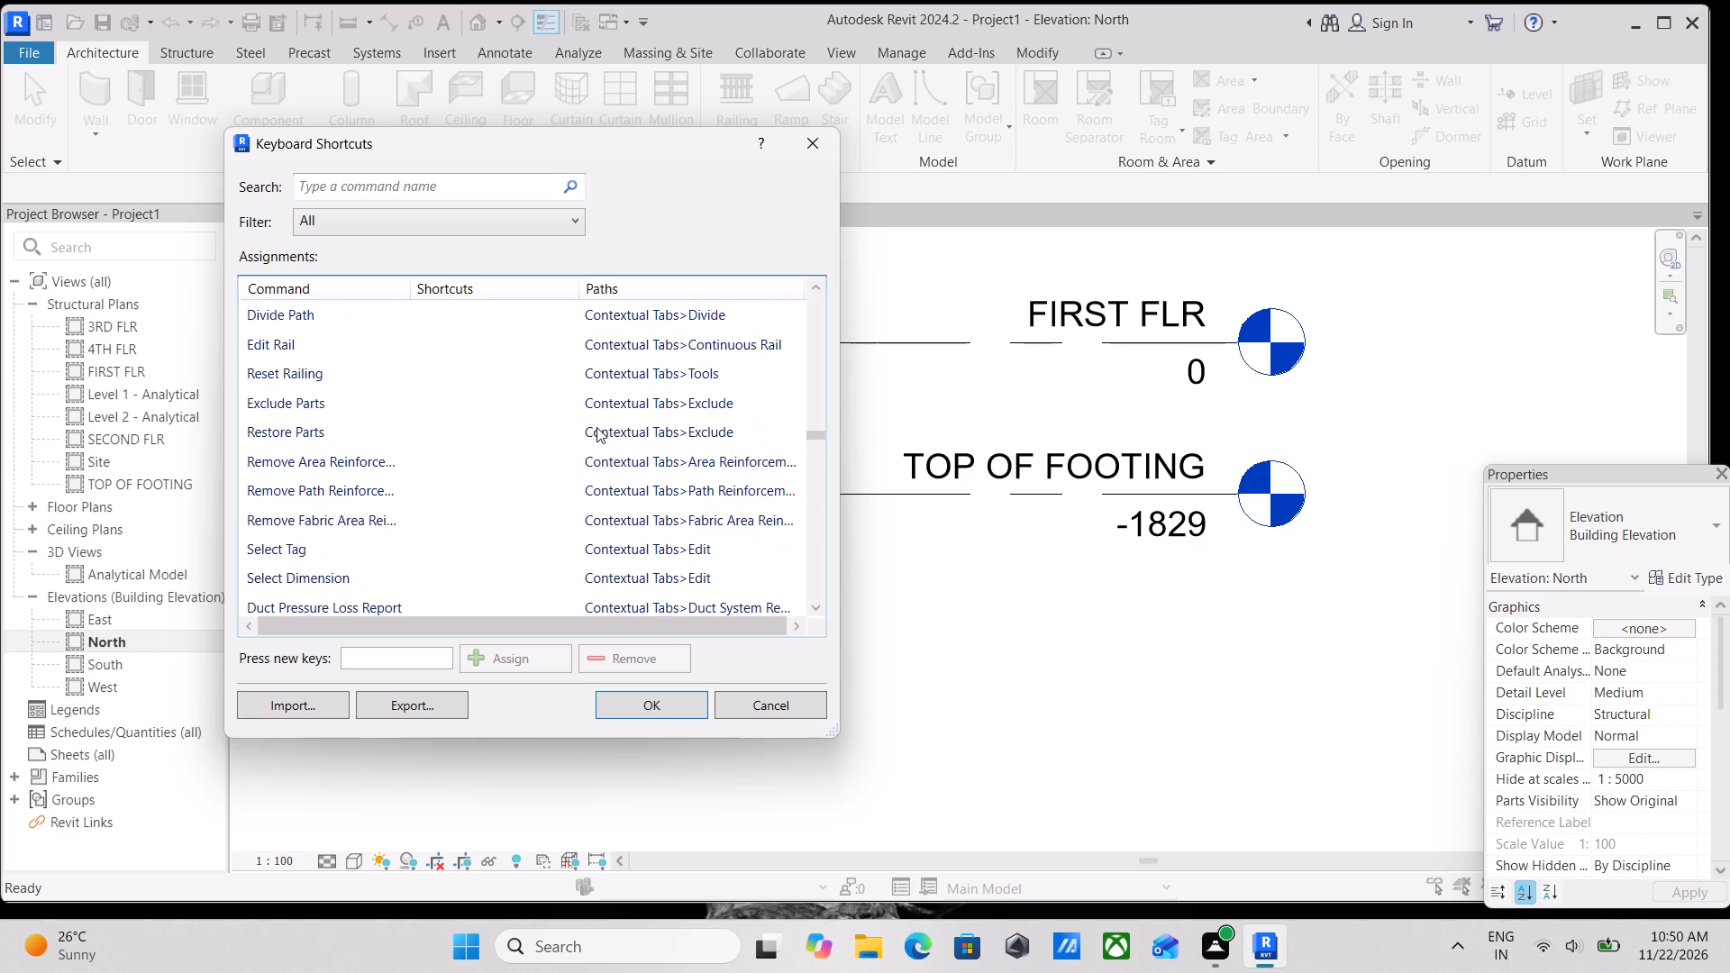
scroll(592, 424, up, 5)
Assign the shortcut SE to the Solid Extrusion command, accepting the duplicate.
drag(809, 430, 845, 245)
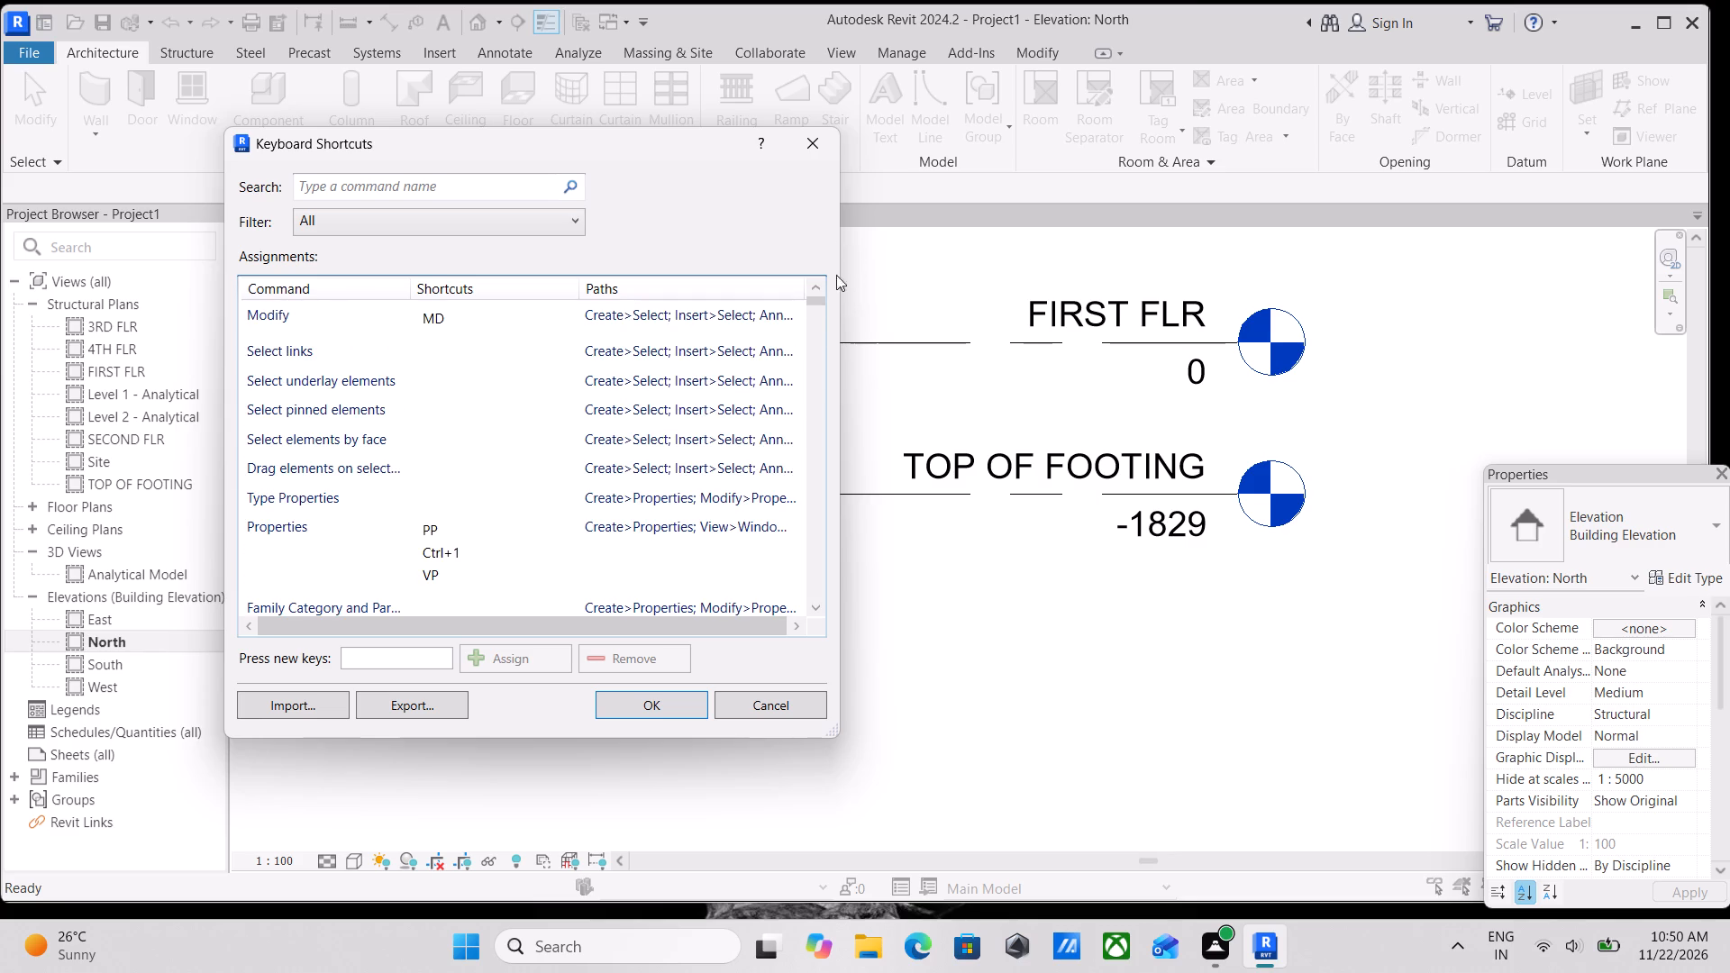
scroll(432, 335, up, 3)
scroll(442, 412, down, 1)
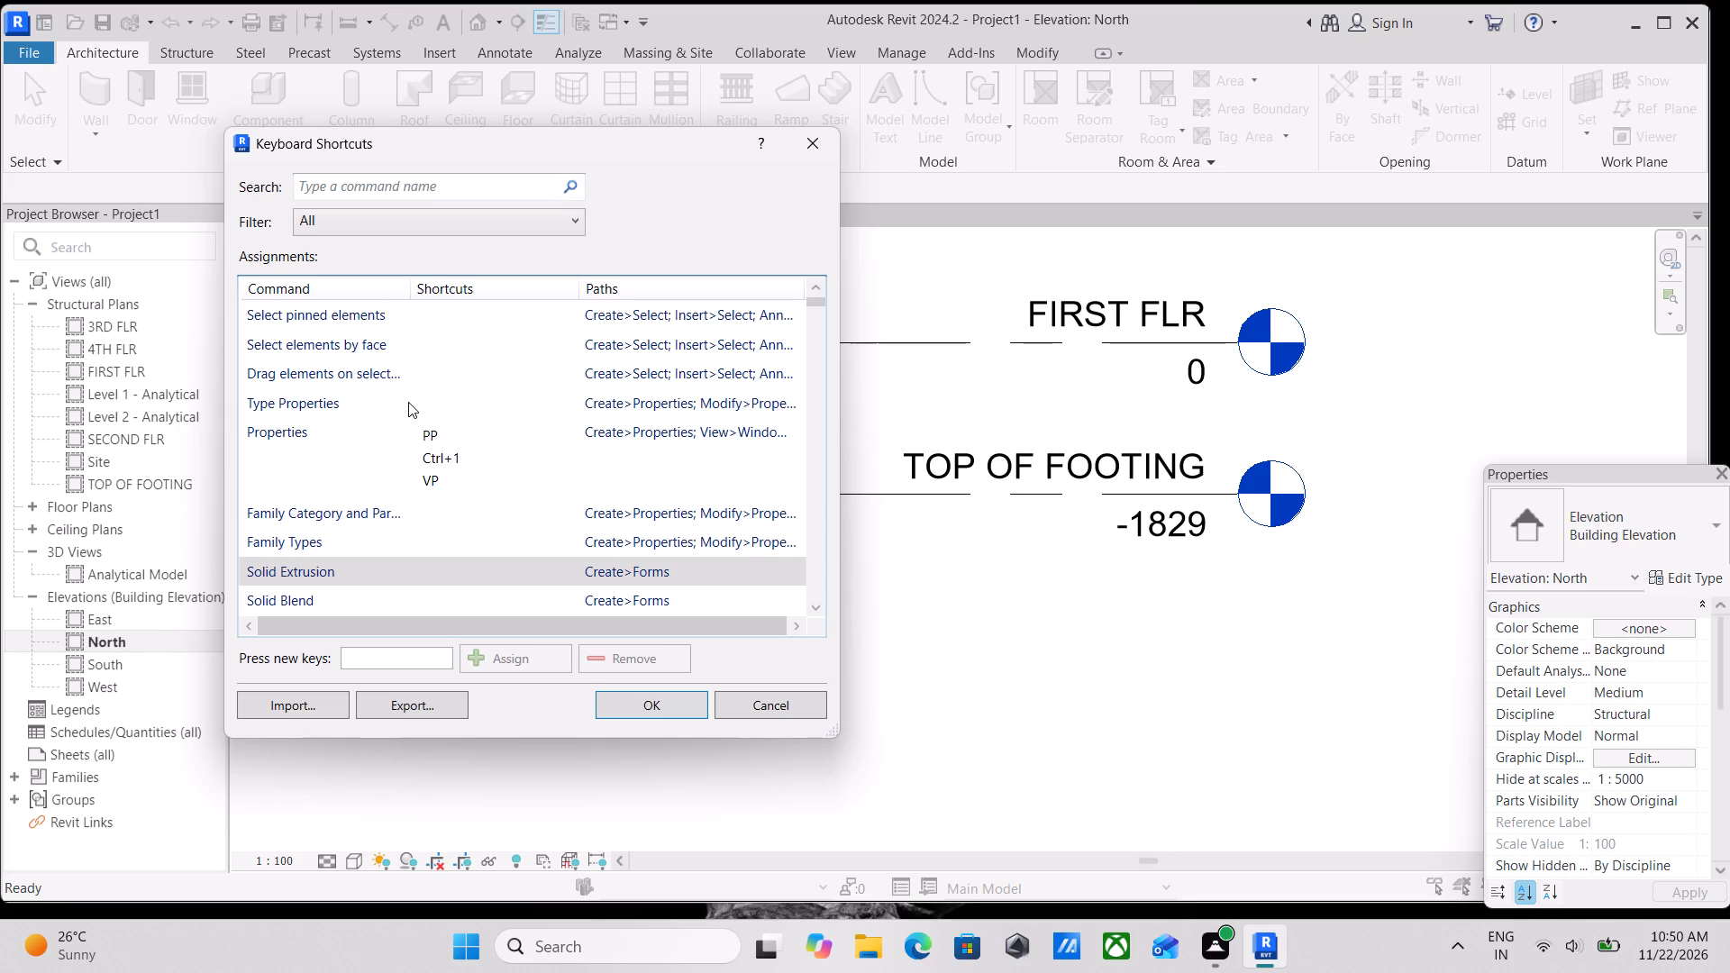
scroll(408, 402, down, 1)
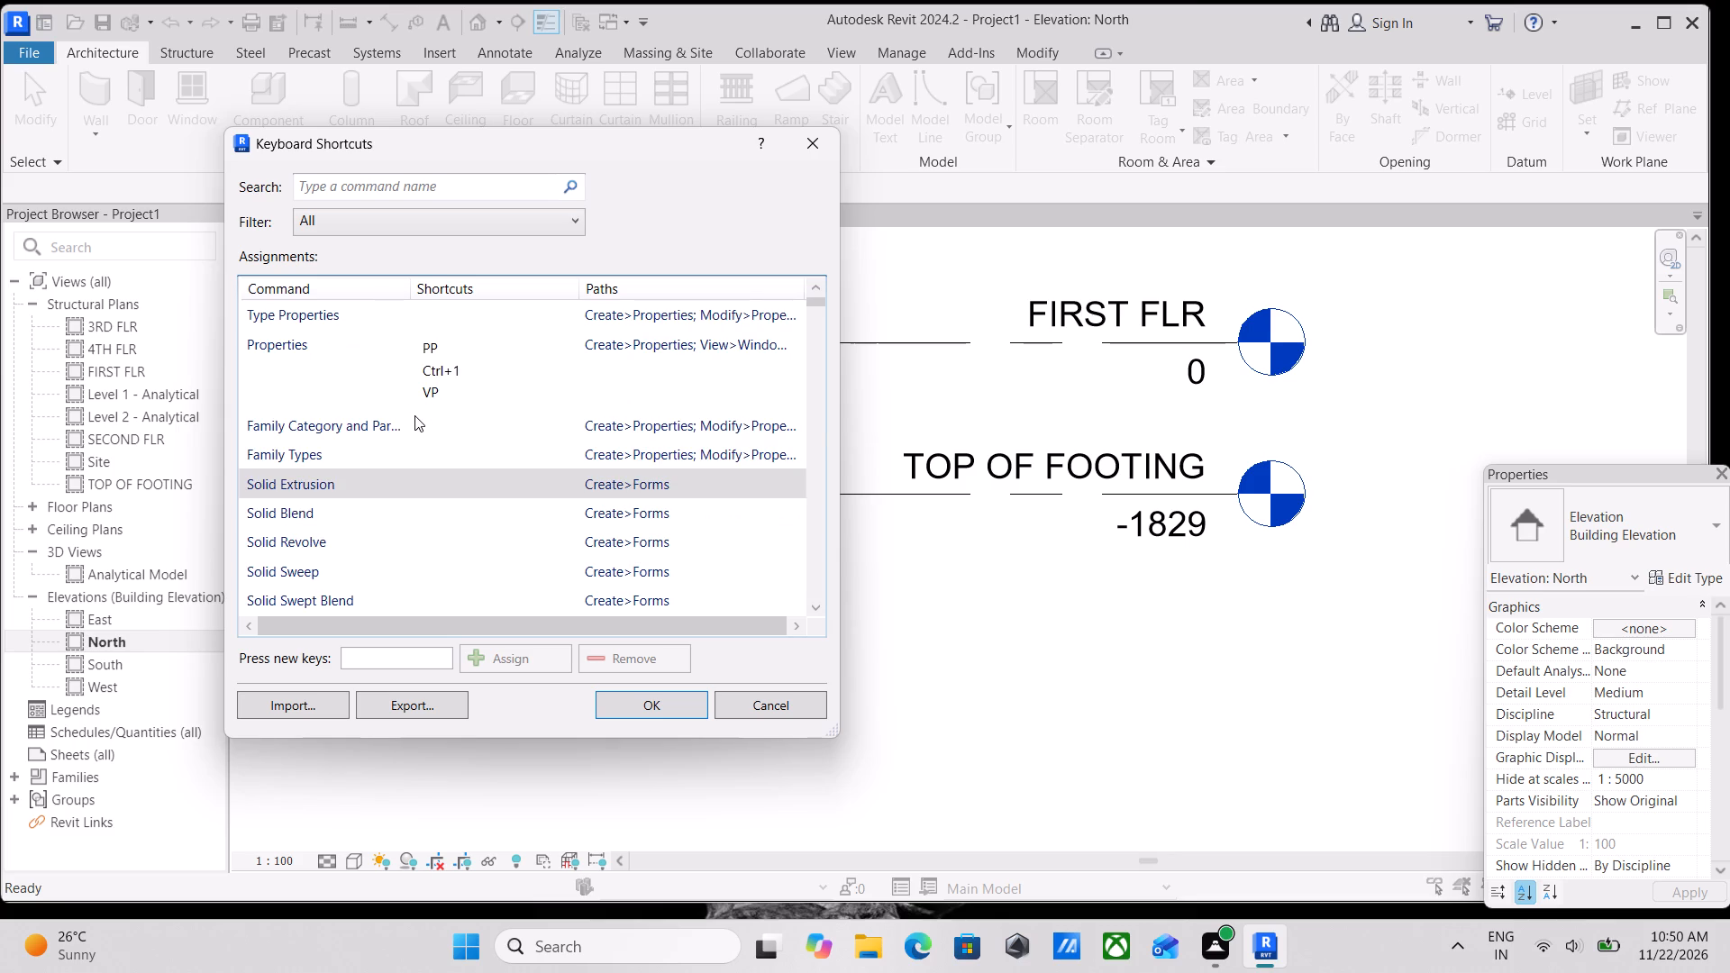
click(505, 477)
click(356, 484)
double_click(360, 489)
click(485, 662)
click(533, 669)
click(412, 511)
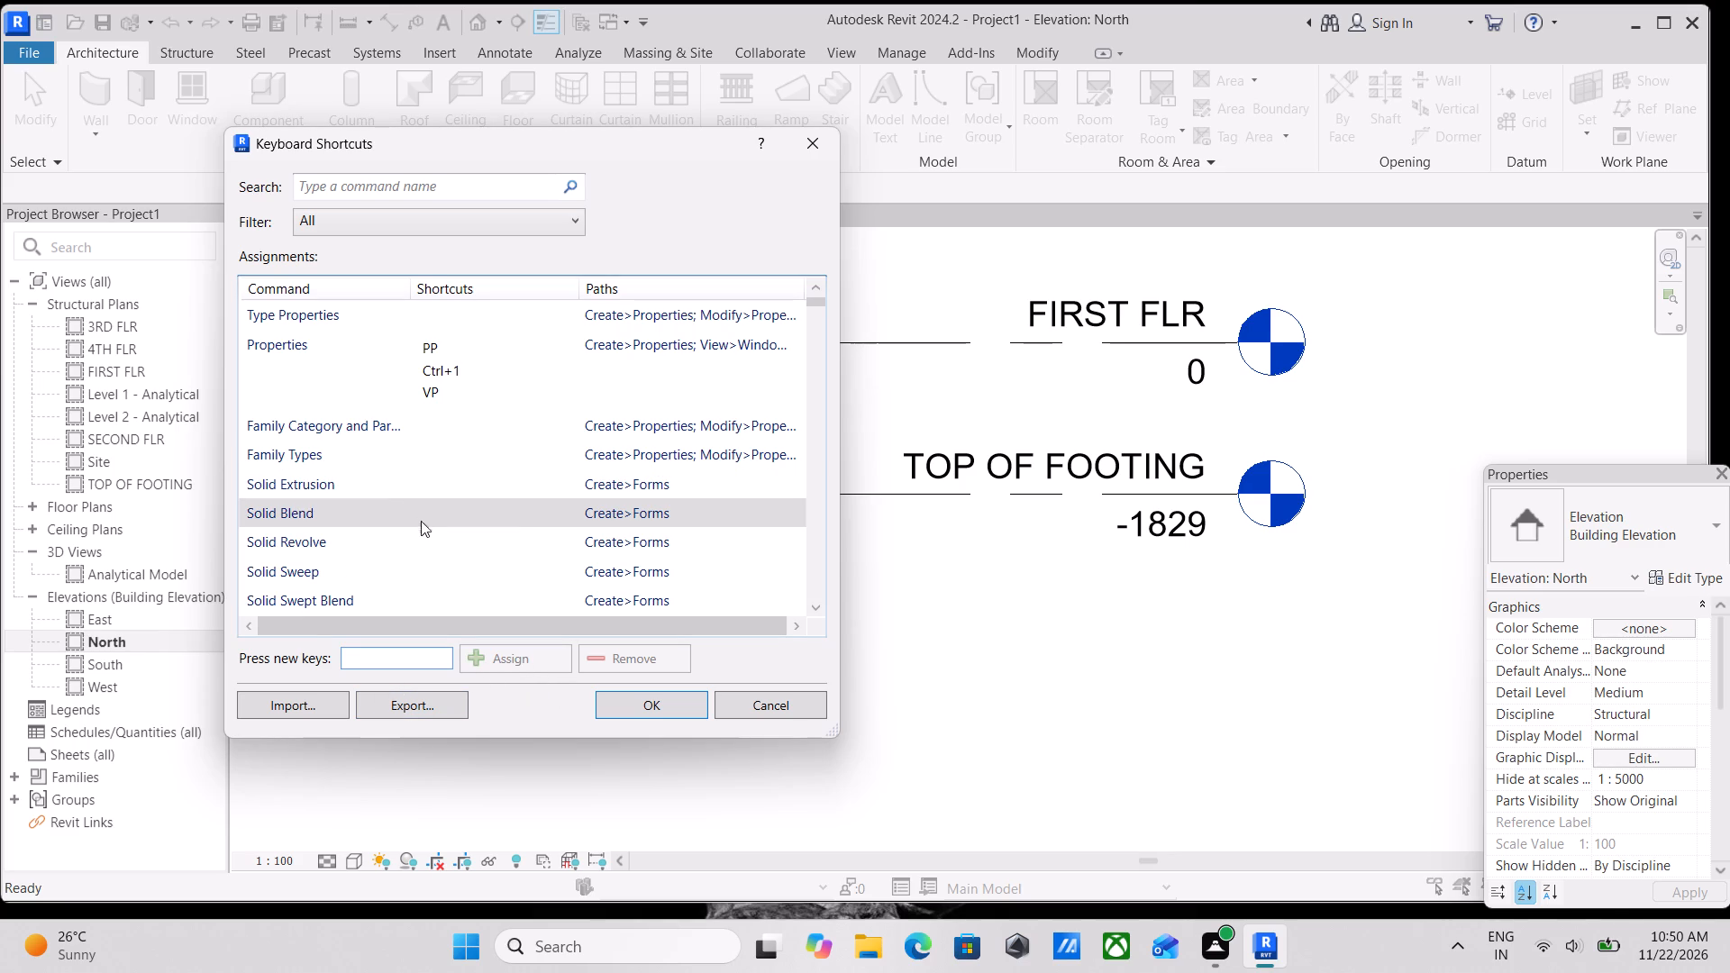
click(398, 476)
click(404, 651)
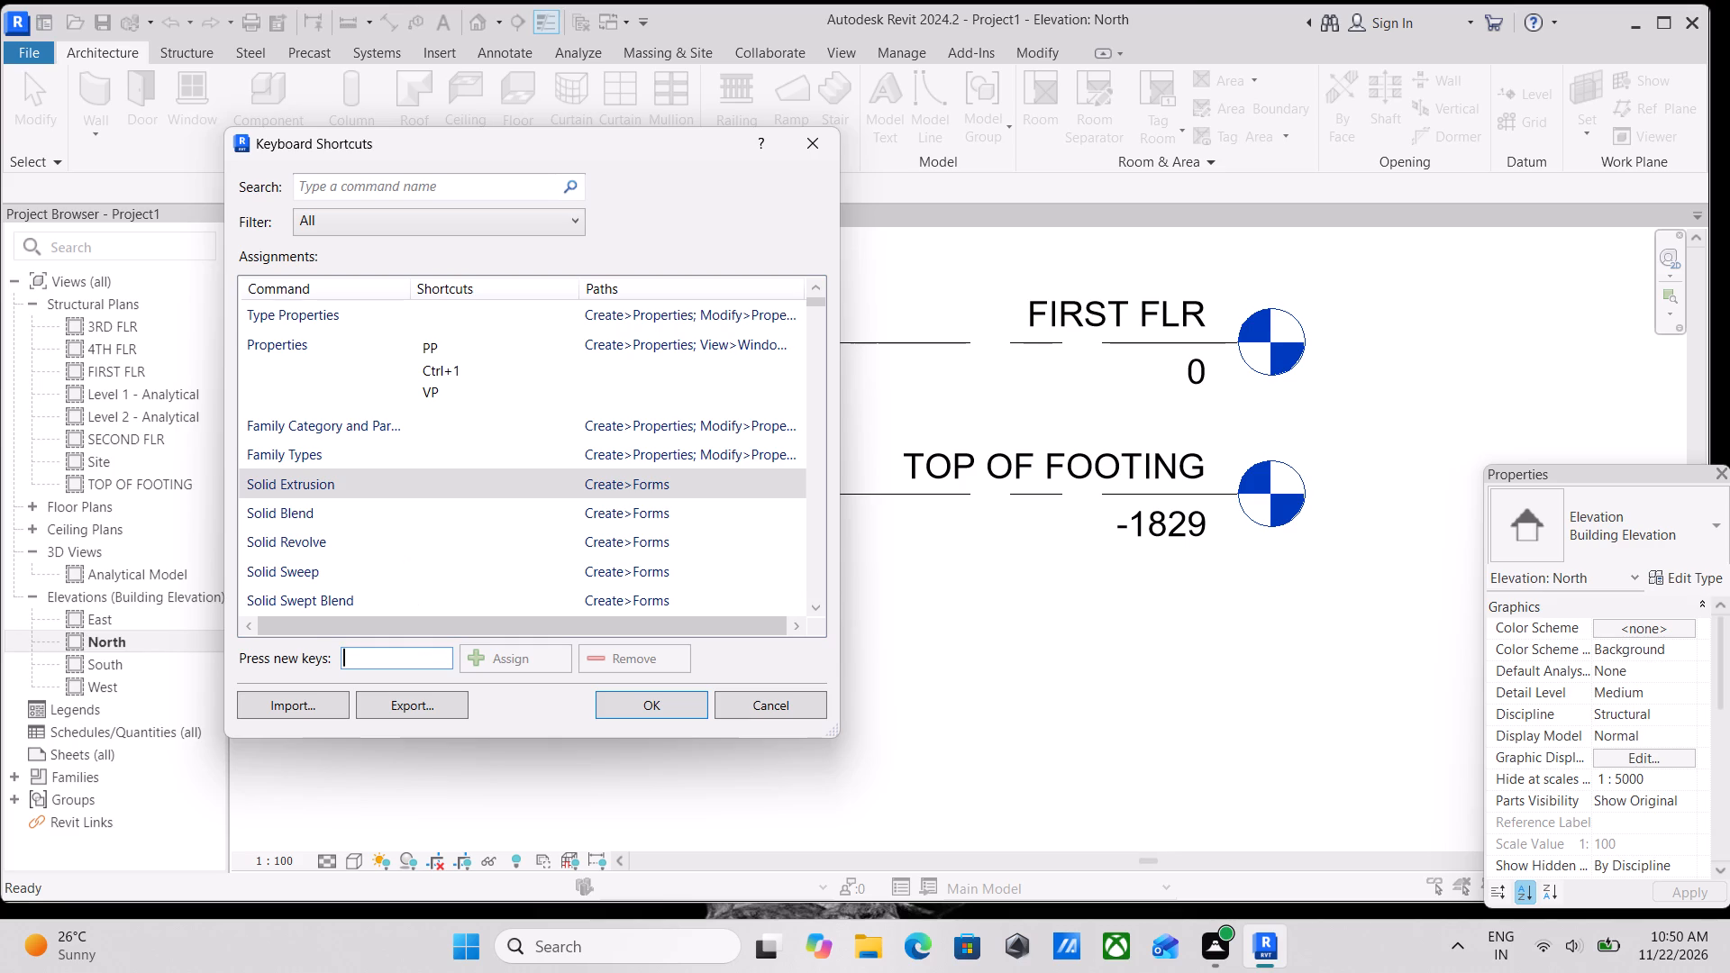
key(s)
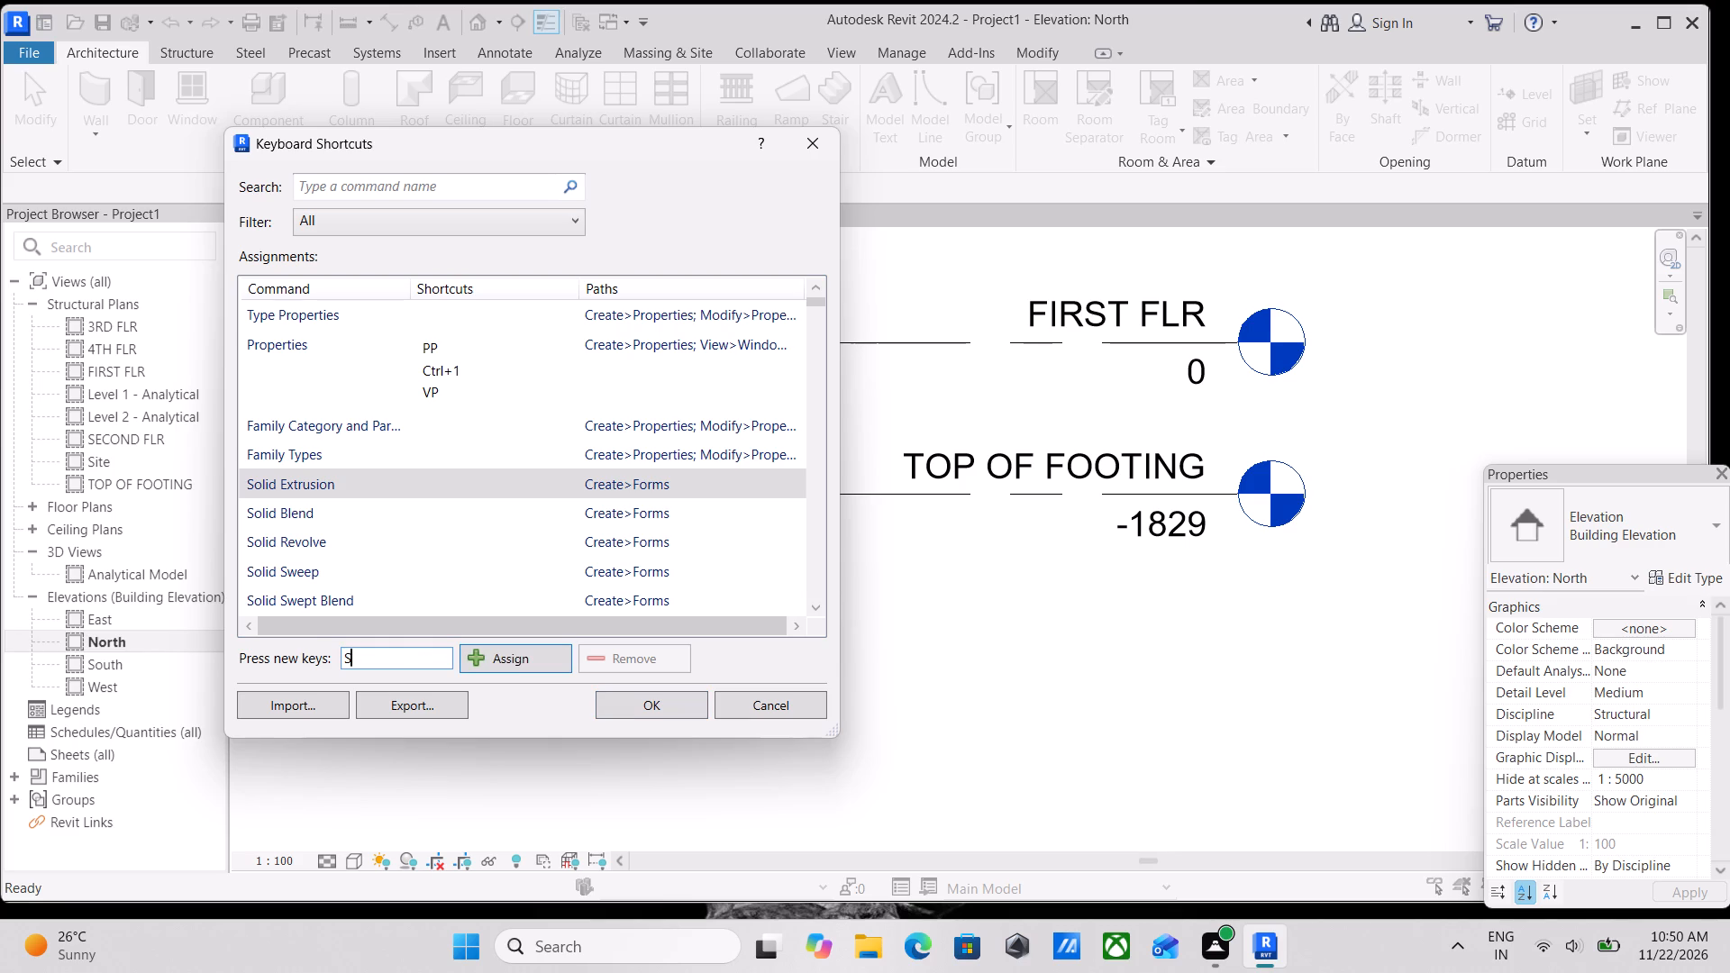
key(e)
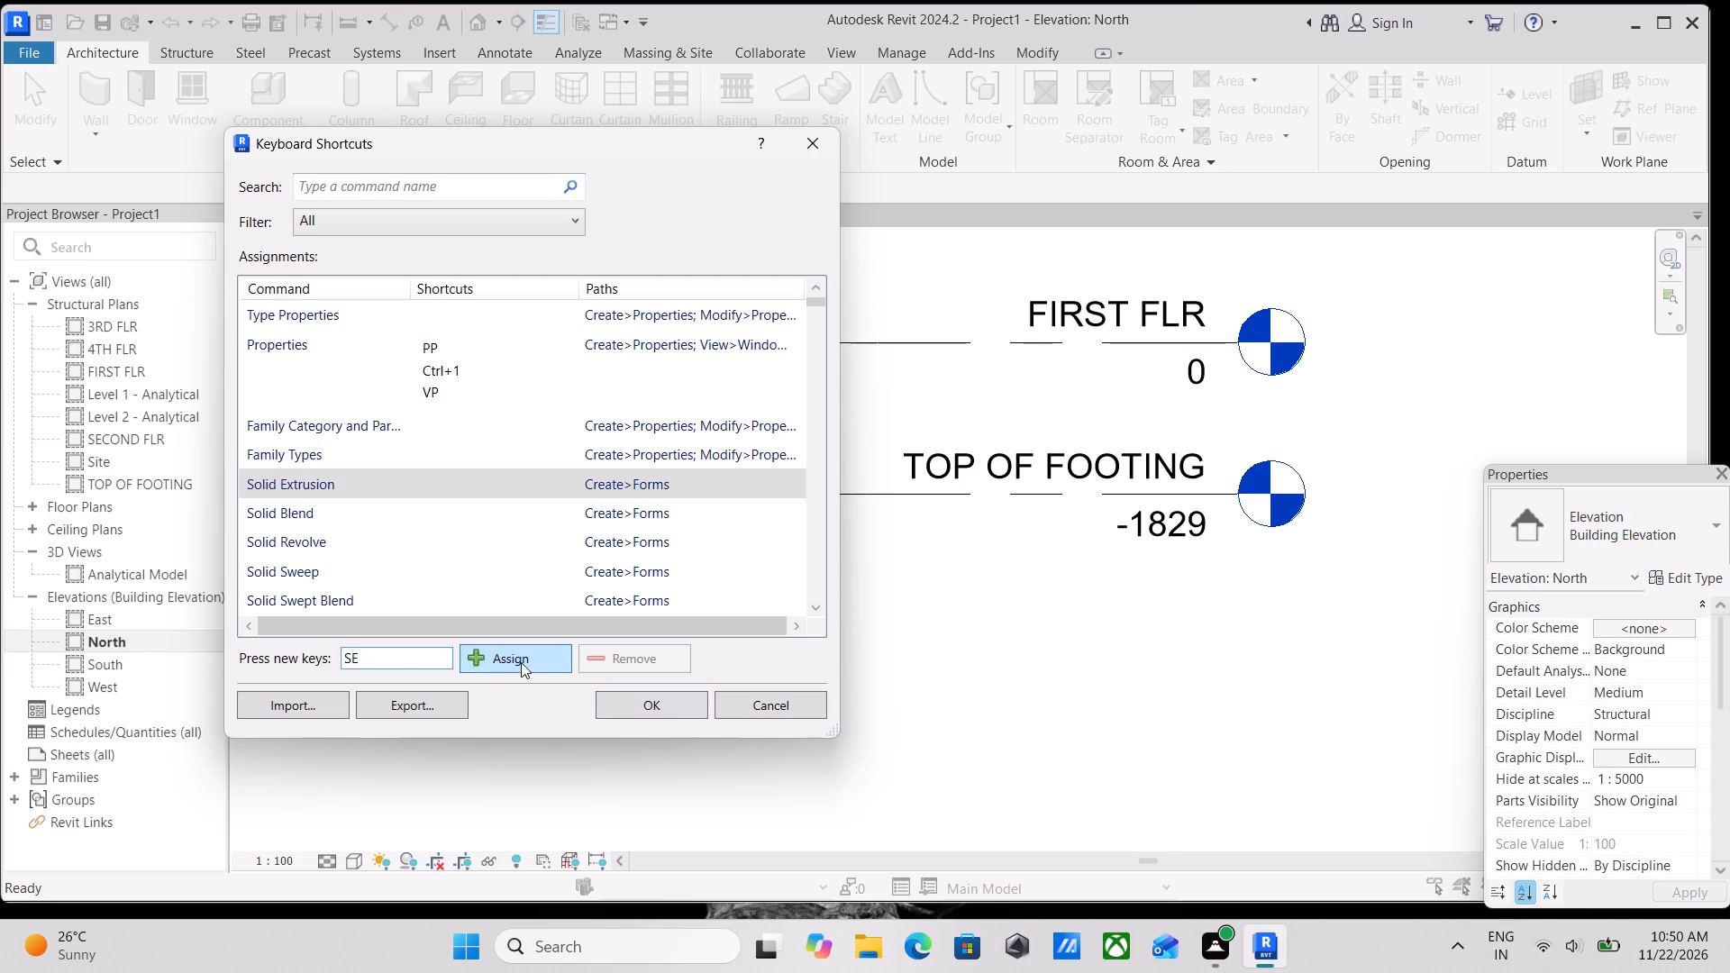
click(480, 646)
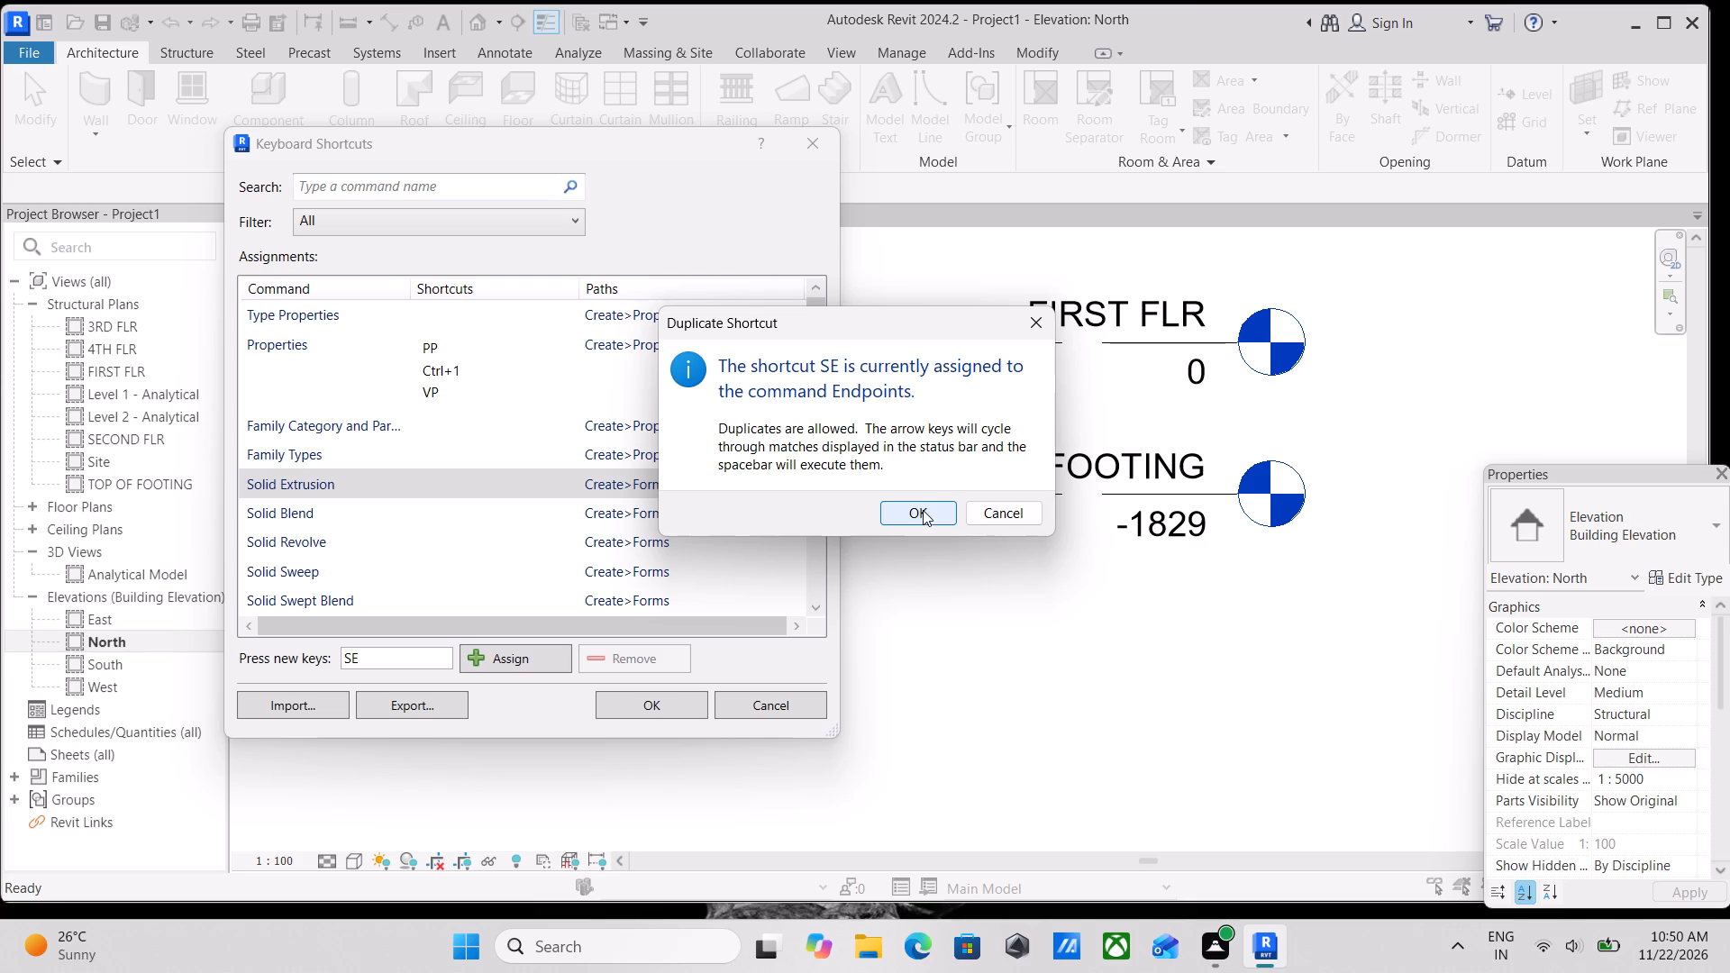
click(923, 510)
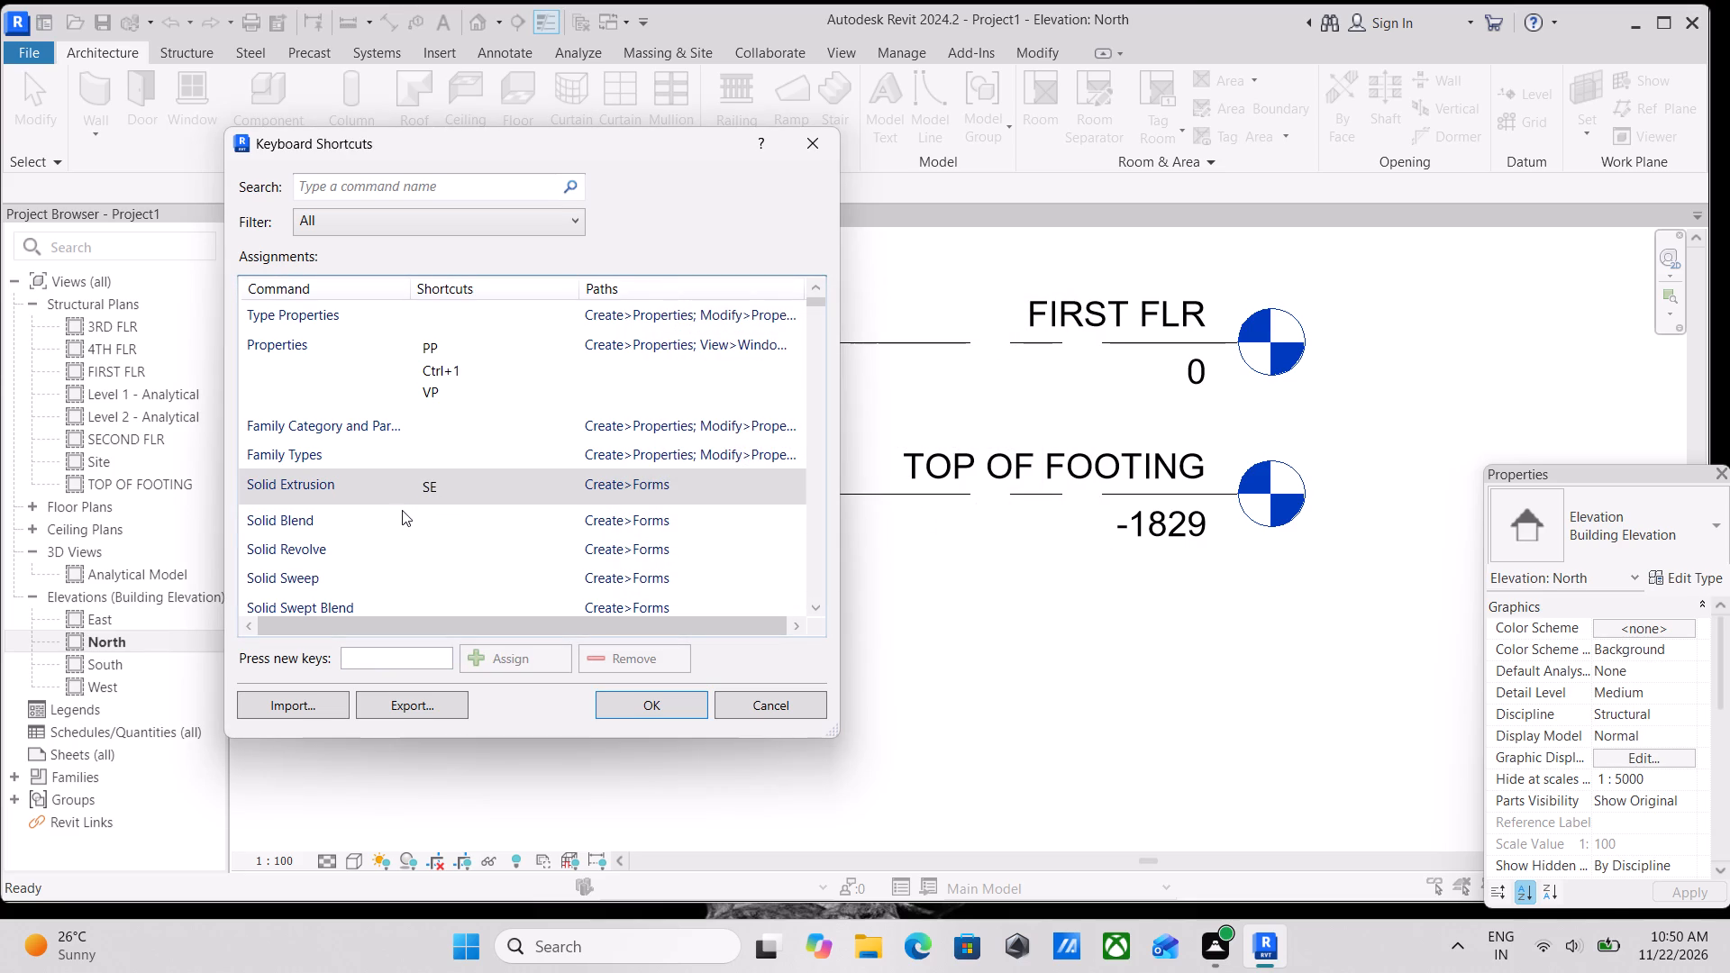
Assign the shortcut SB to the Solid Blend command, accepting the duplicate.
click(404, 522)
text(SB)
click(538, 659)
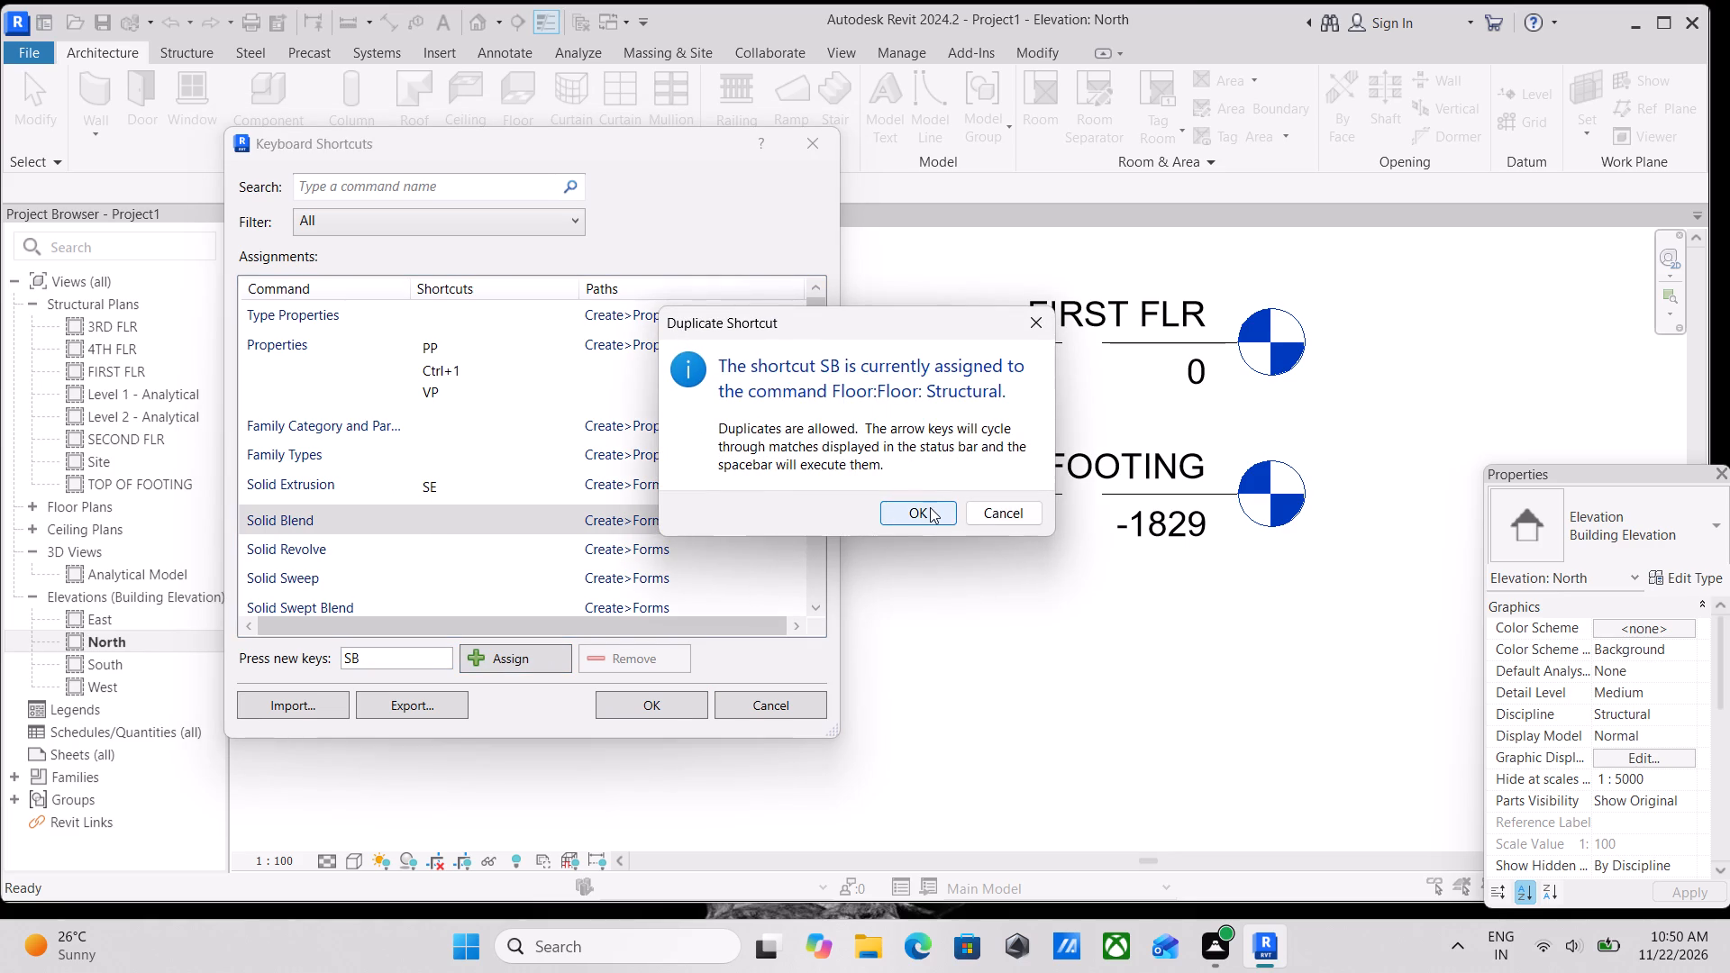
click(930, 507)
Assign the shortcut SR to the Solid Revolve command, accepting the duplicate.
click(425, 558)
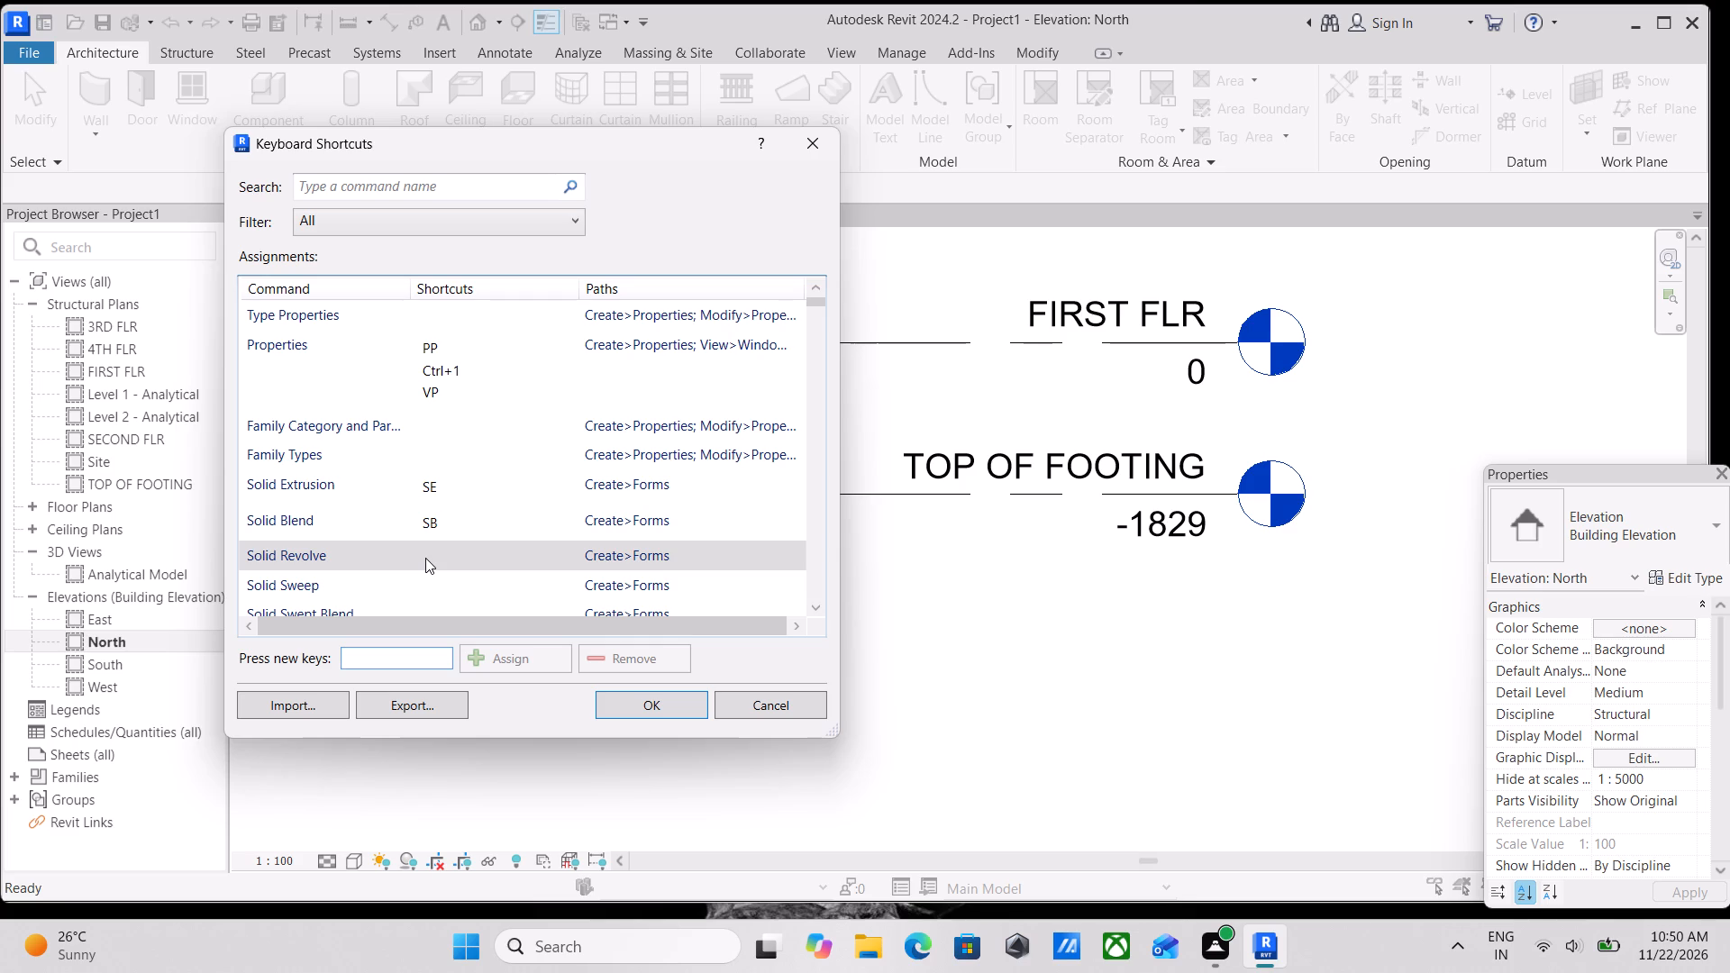
text(SR)
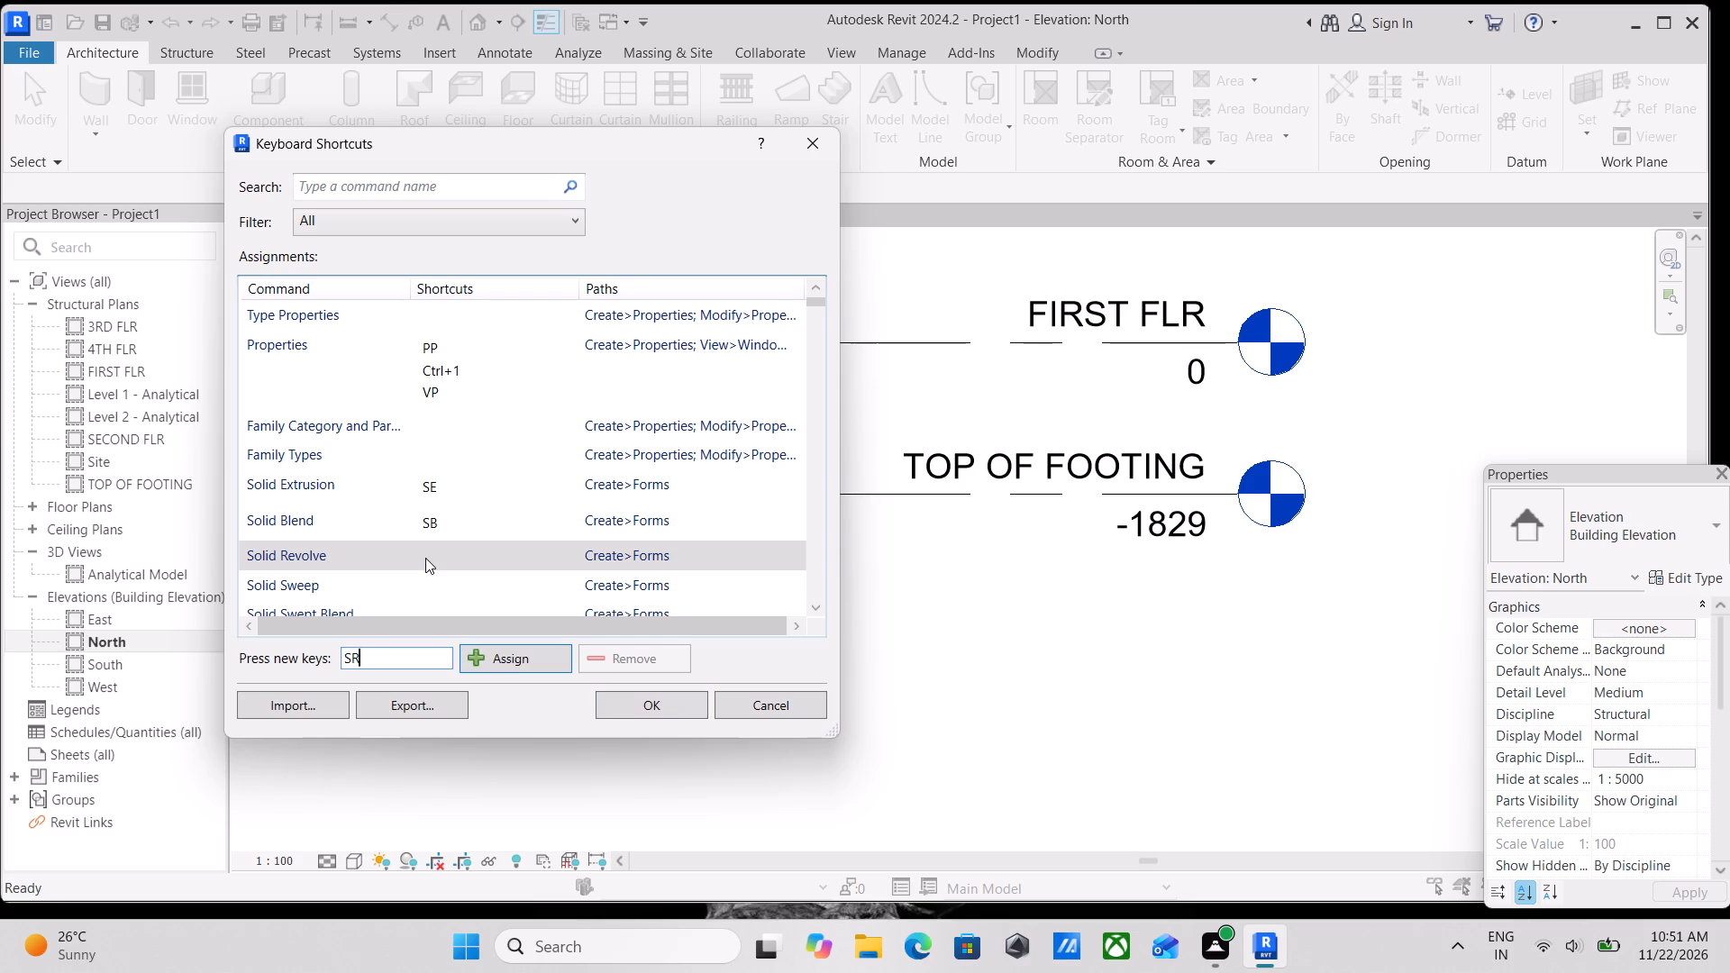
click(496, 651)
click(905, 509)
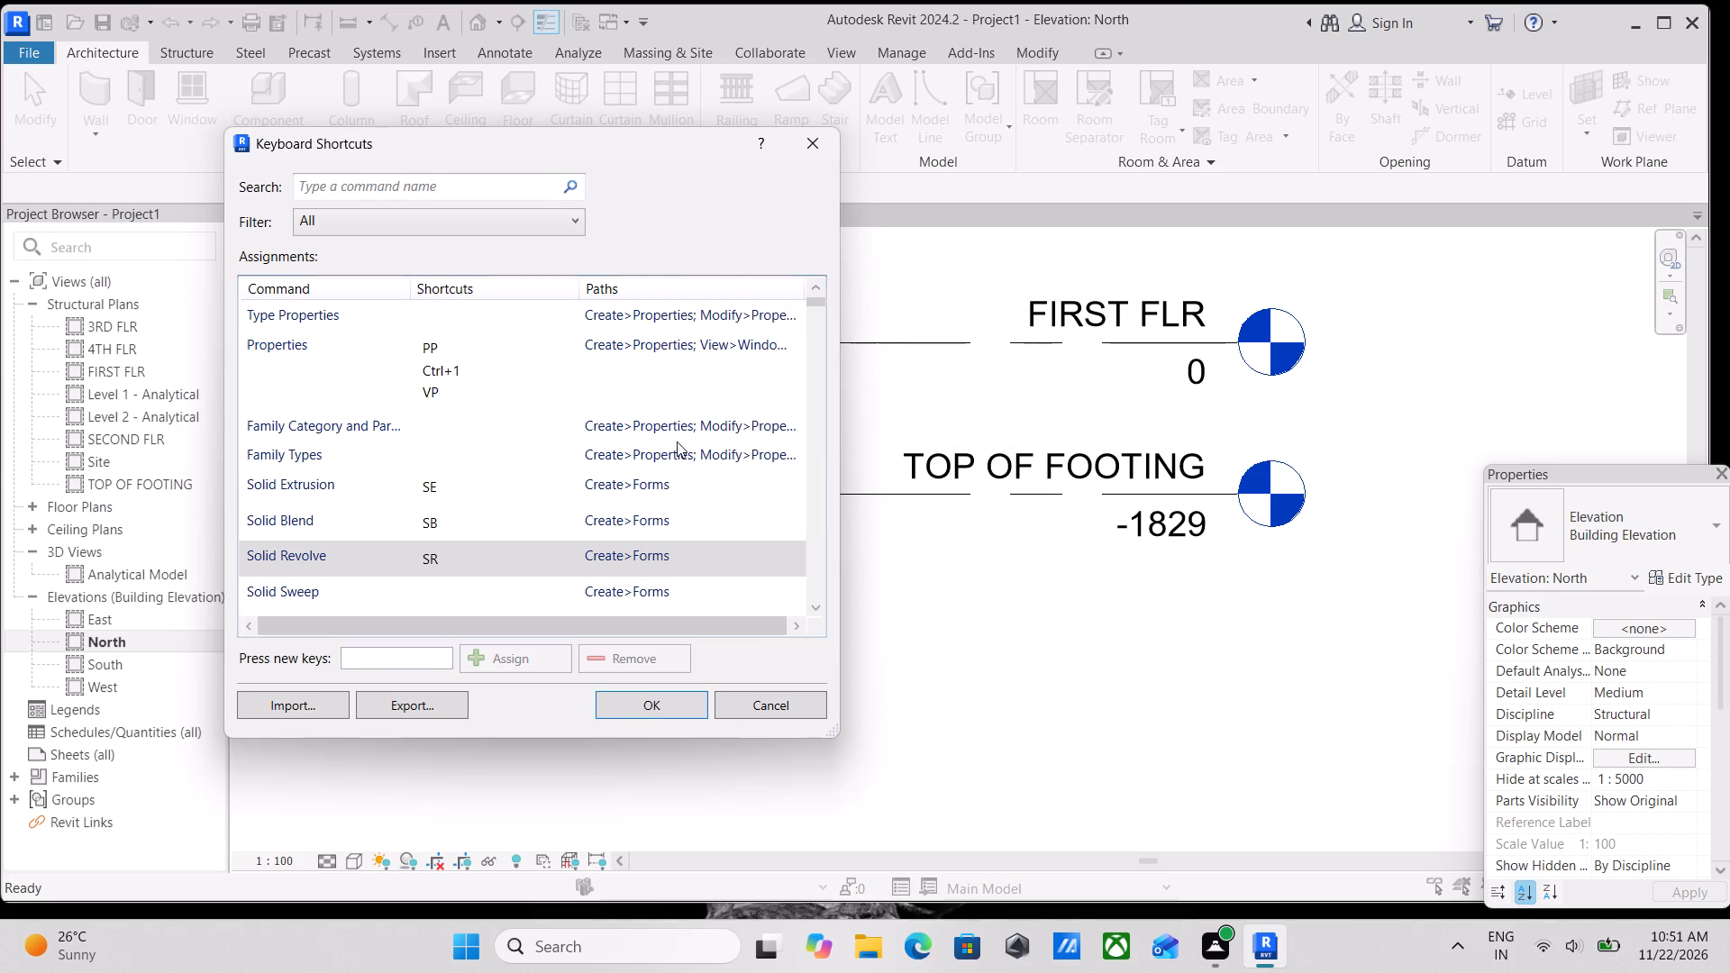
Assign the shortcut SS to the Solid Sweep command, accepting the duplicate.
scroll(375, 532, up, 1)
scroll(428, 511, down, 1)
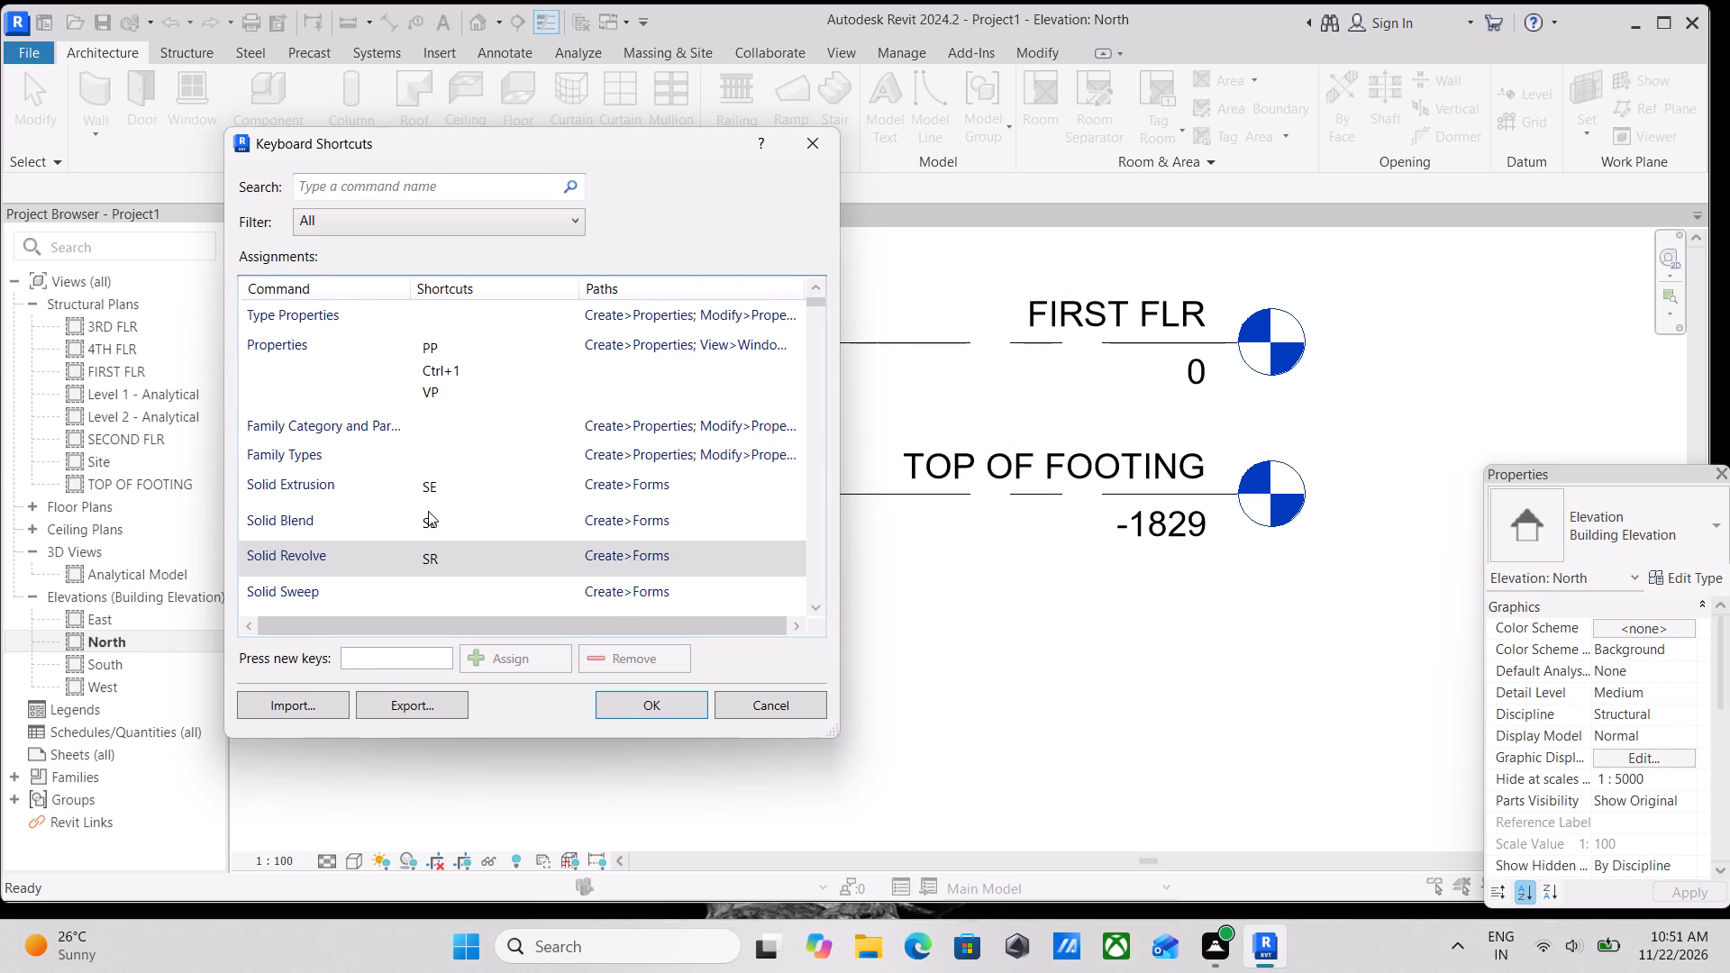
scroll(428, 511, up, 4)
scroll(461, 505, down, 3)
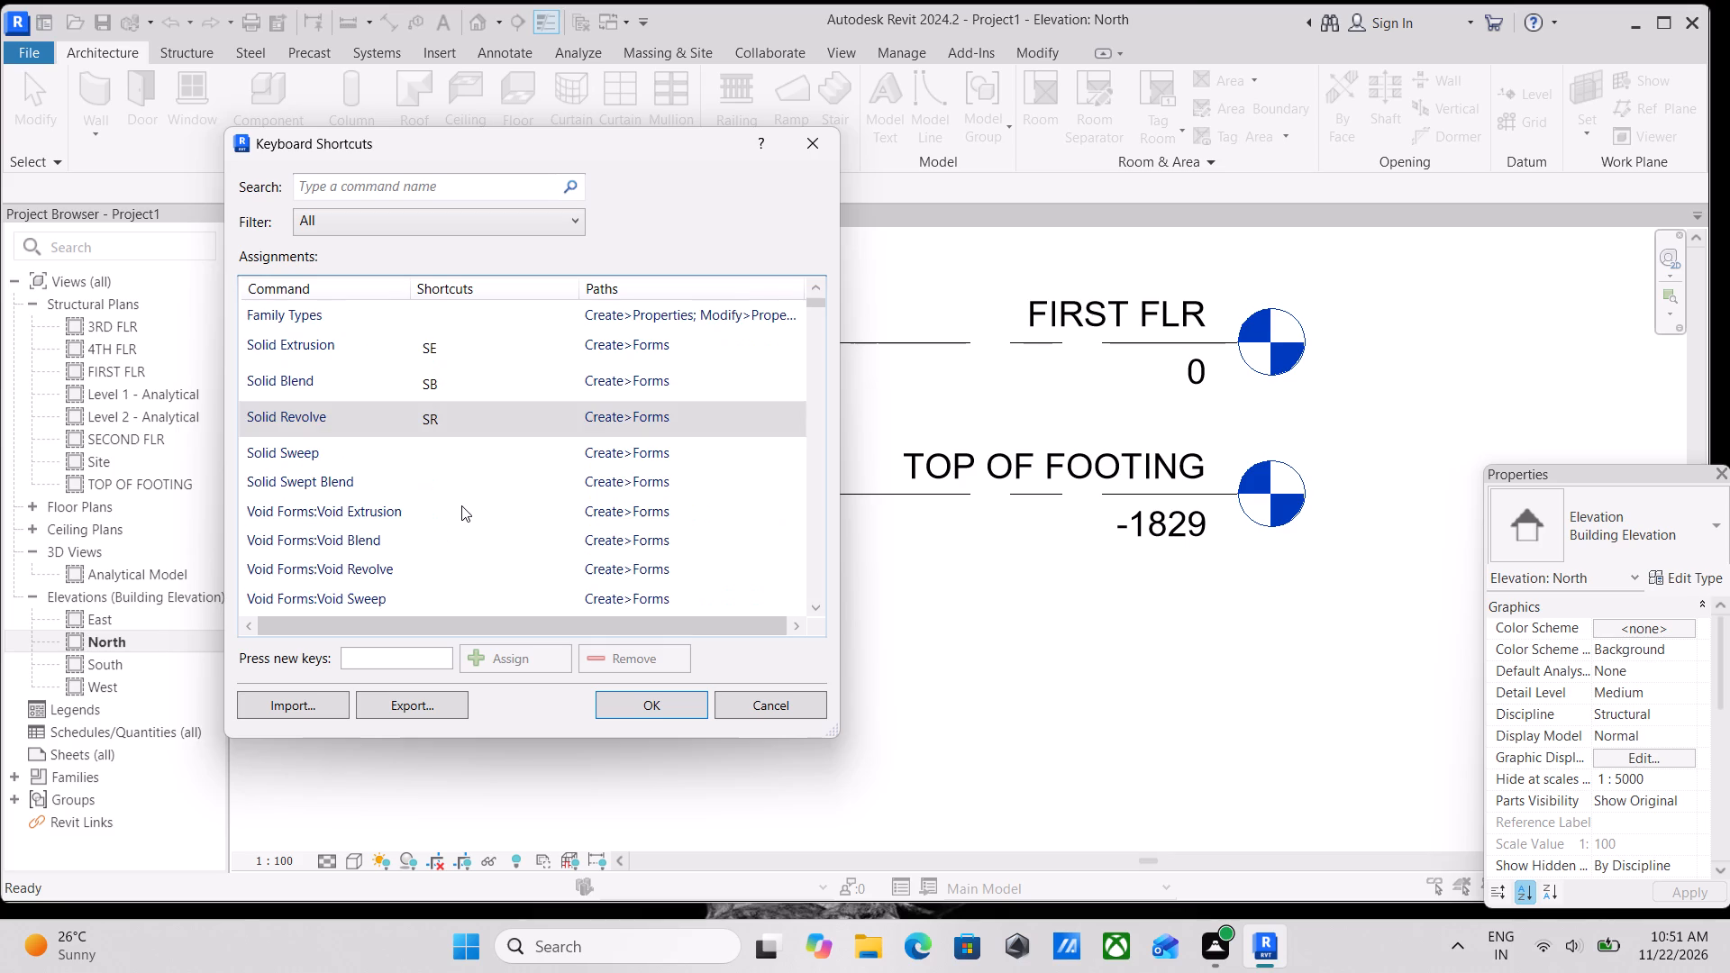
click(379, 447)
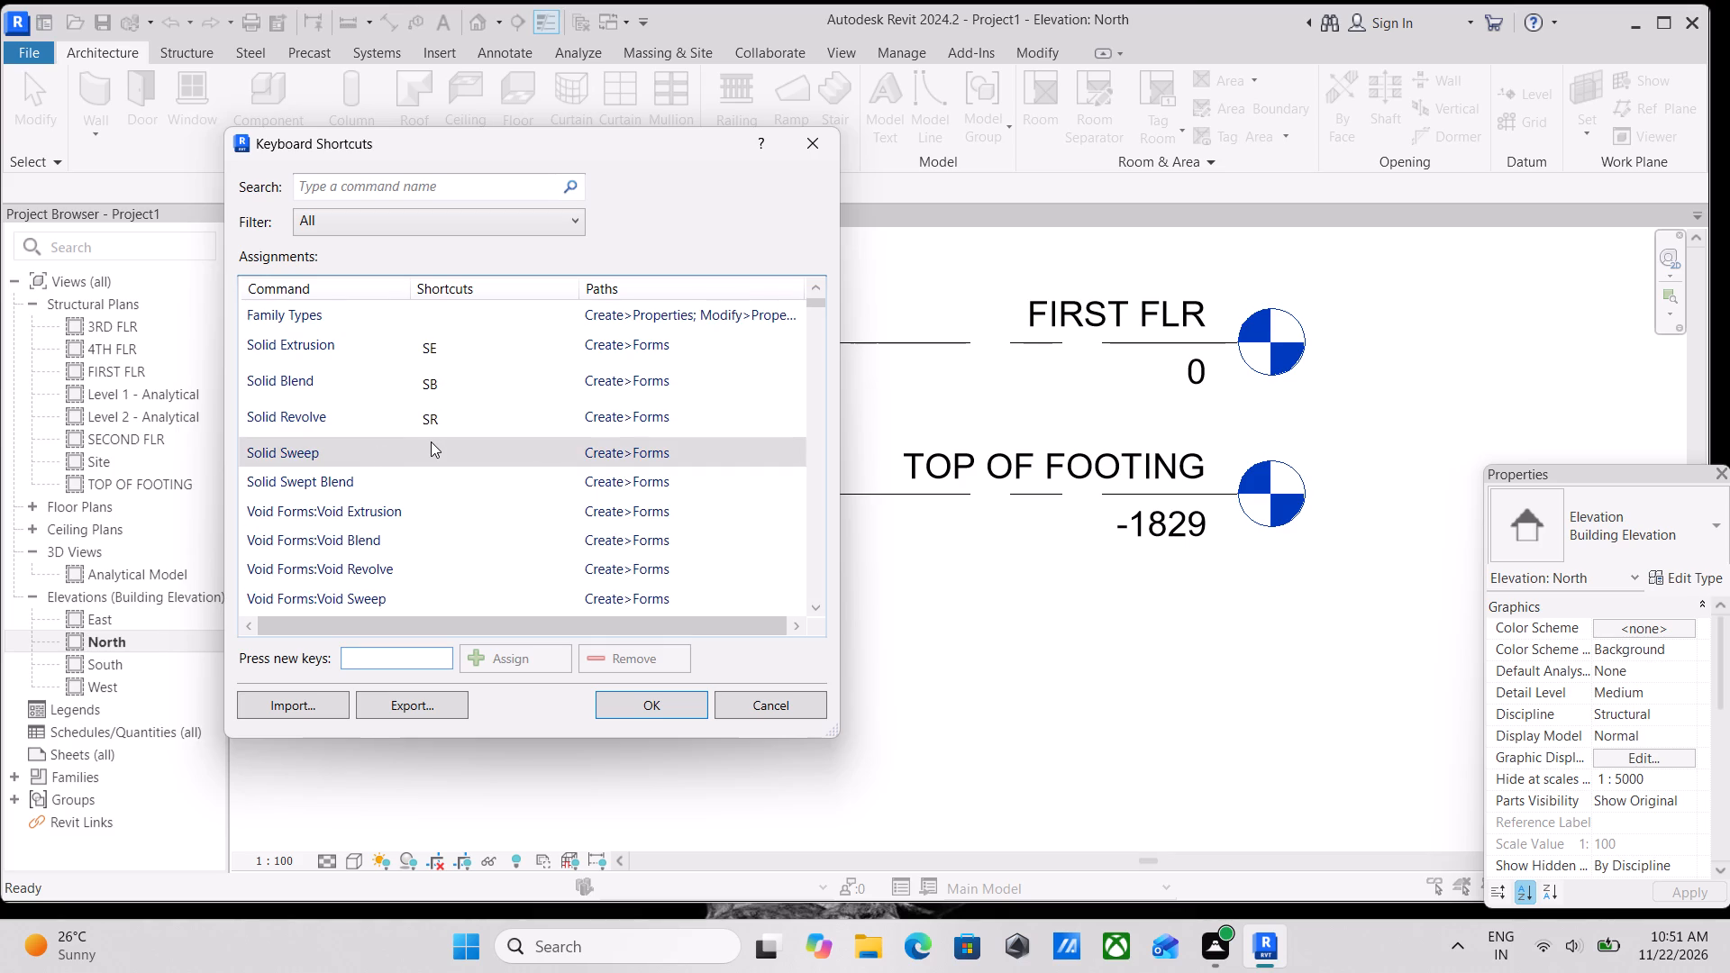
text(SS)
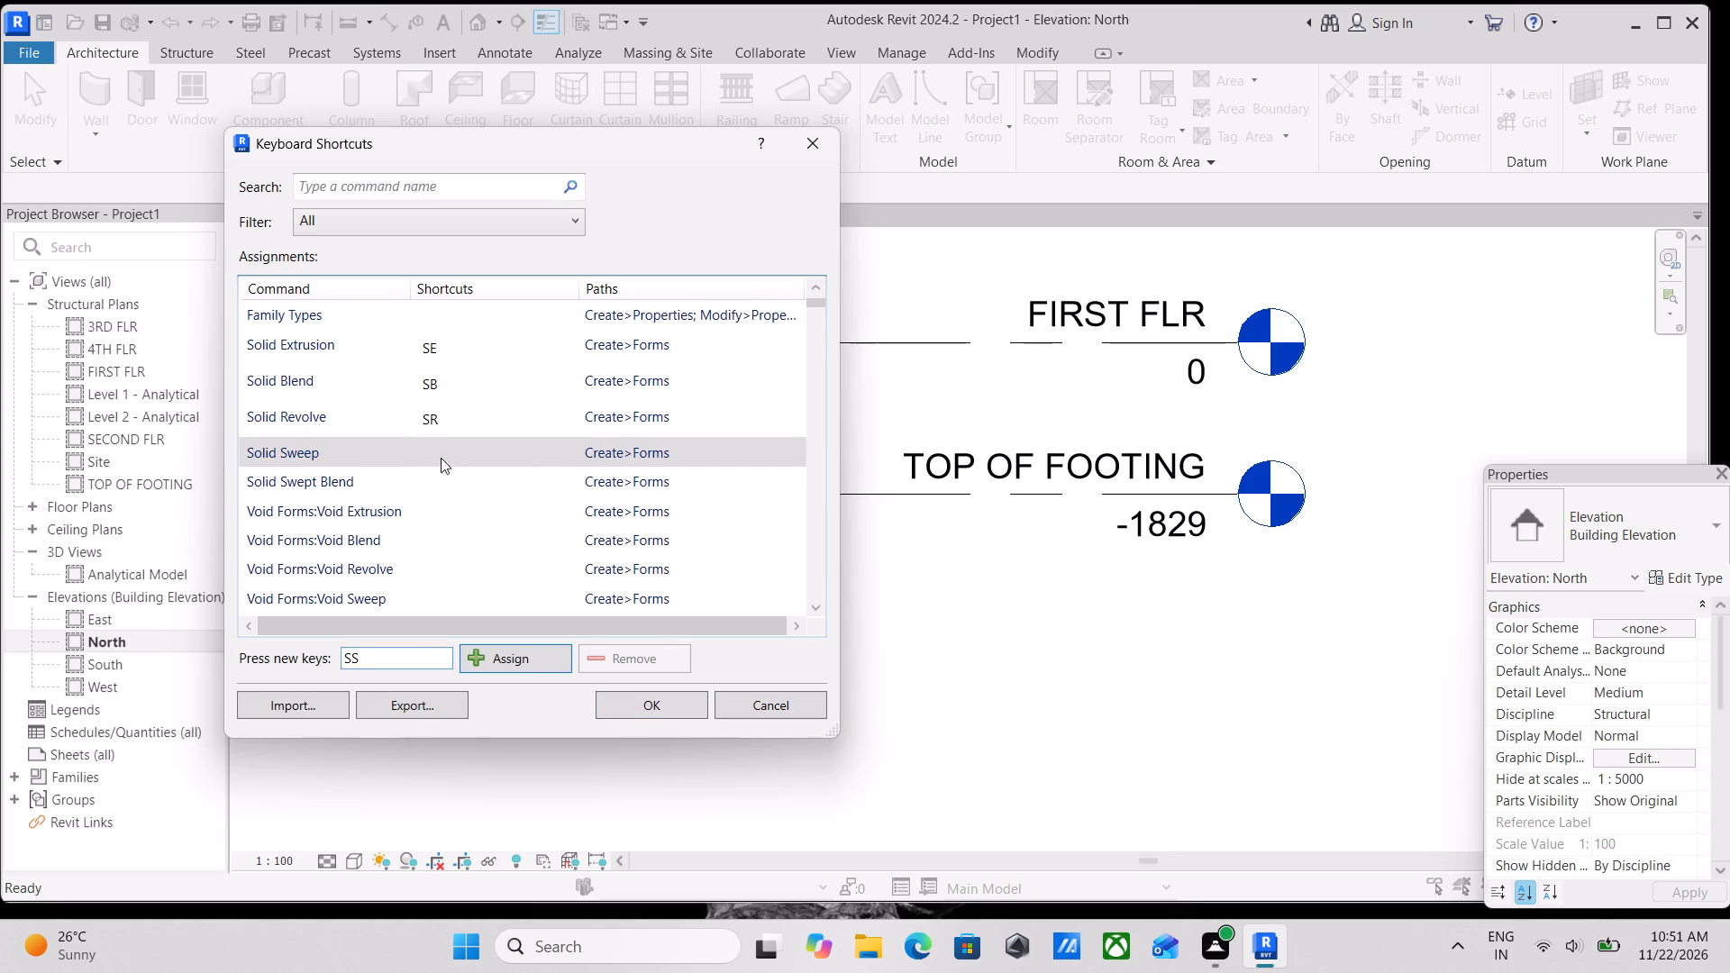
click(507, 658)
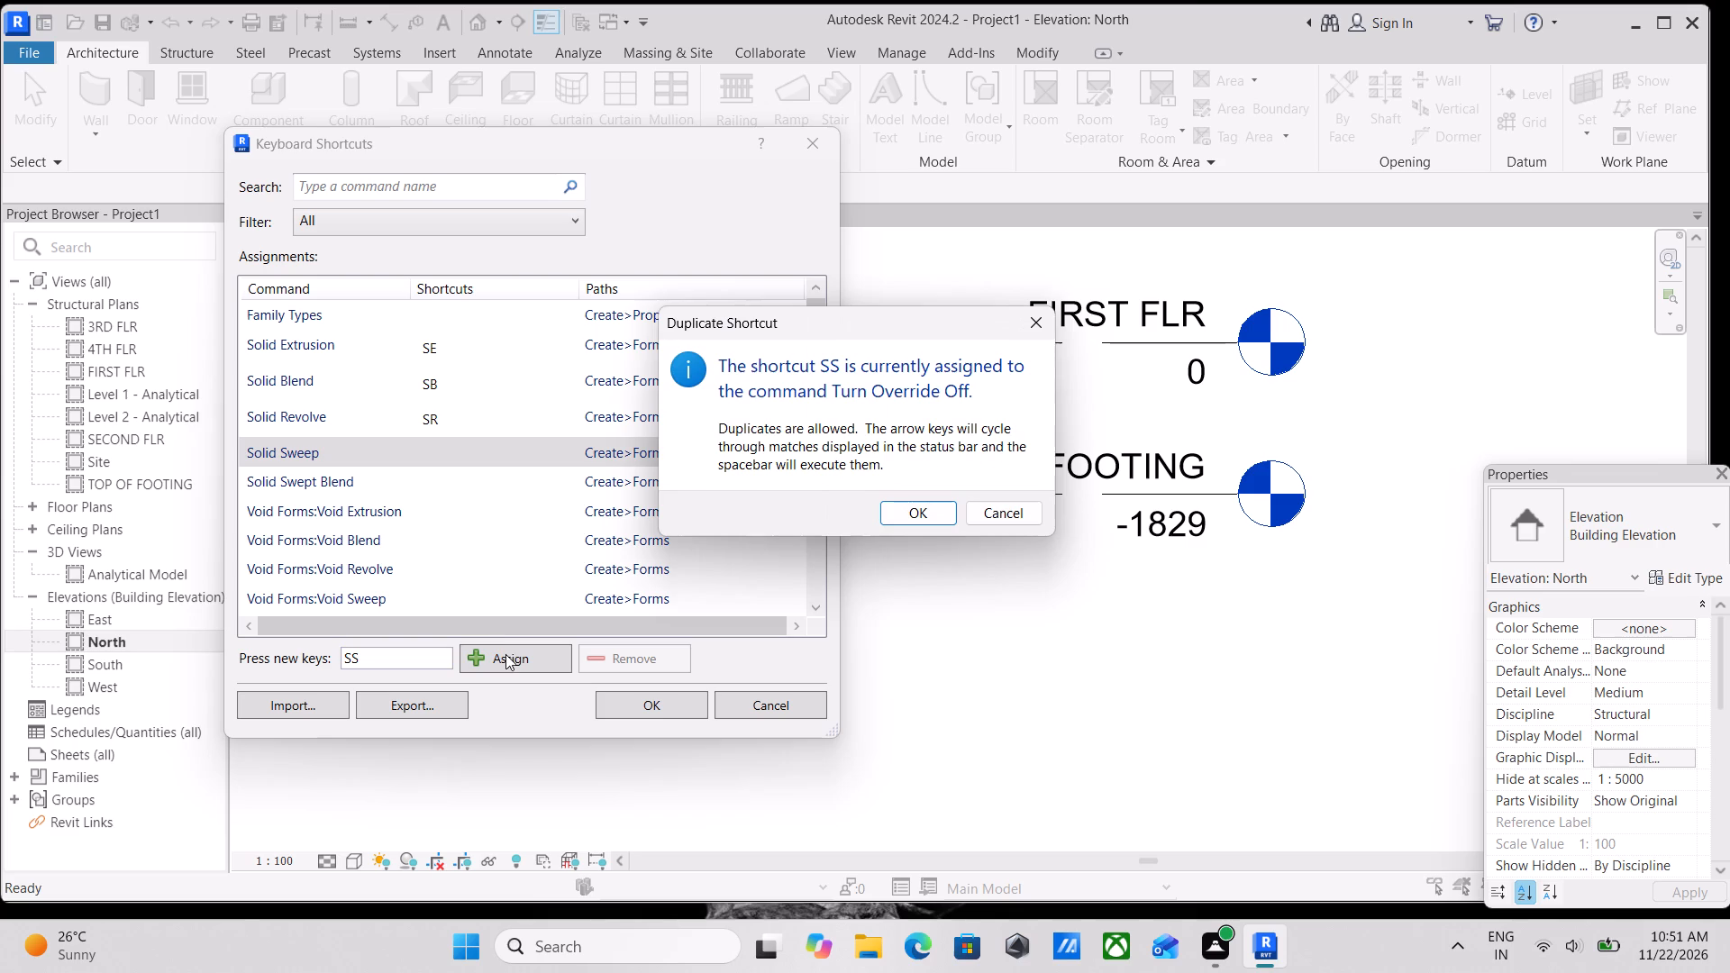
click(901, 509)
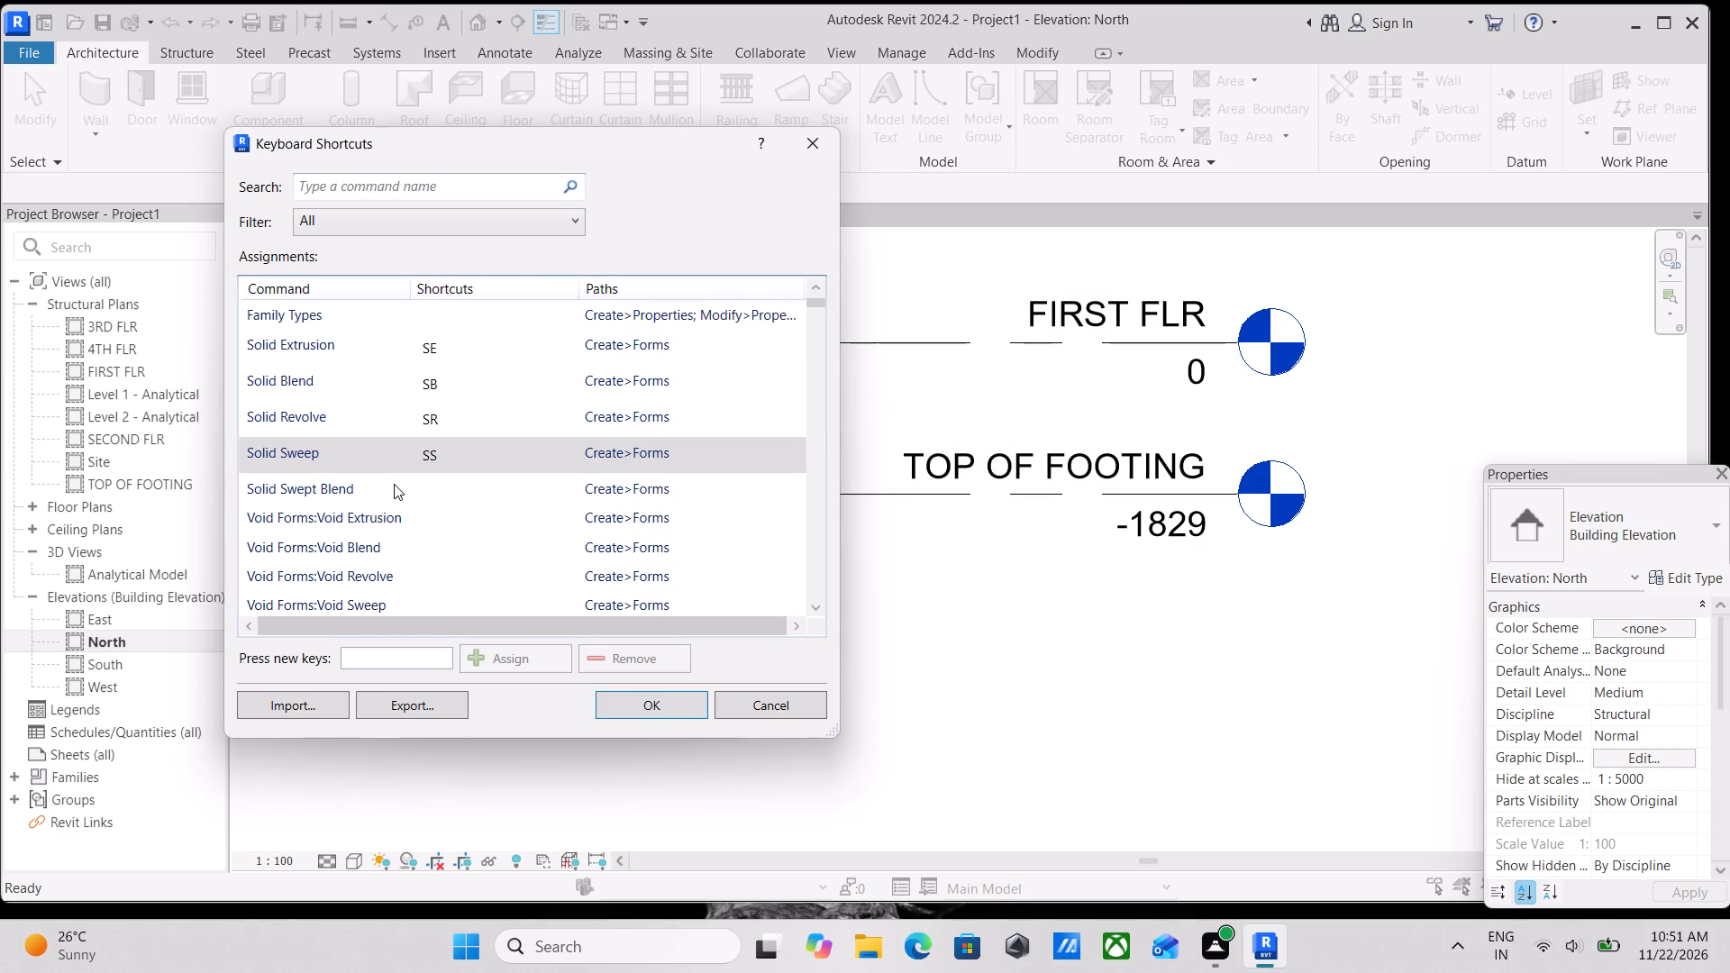
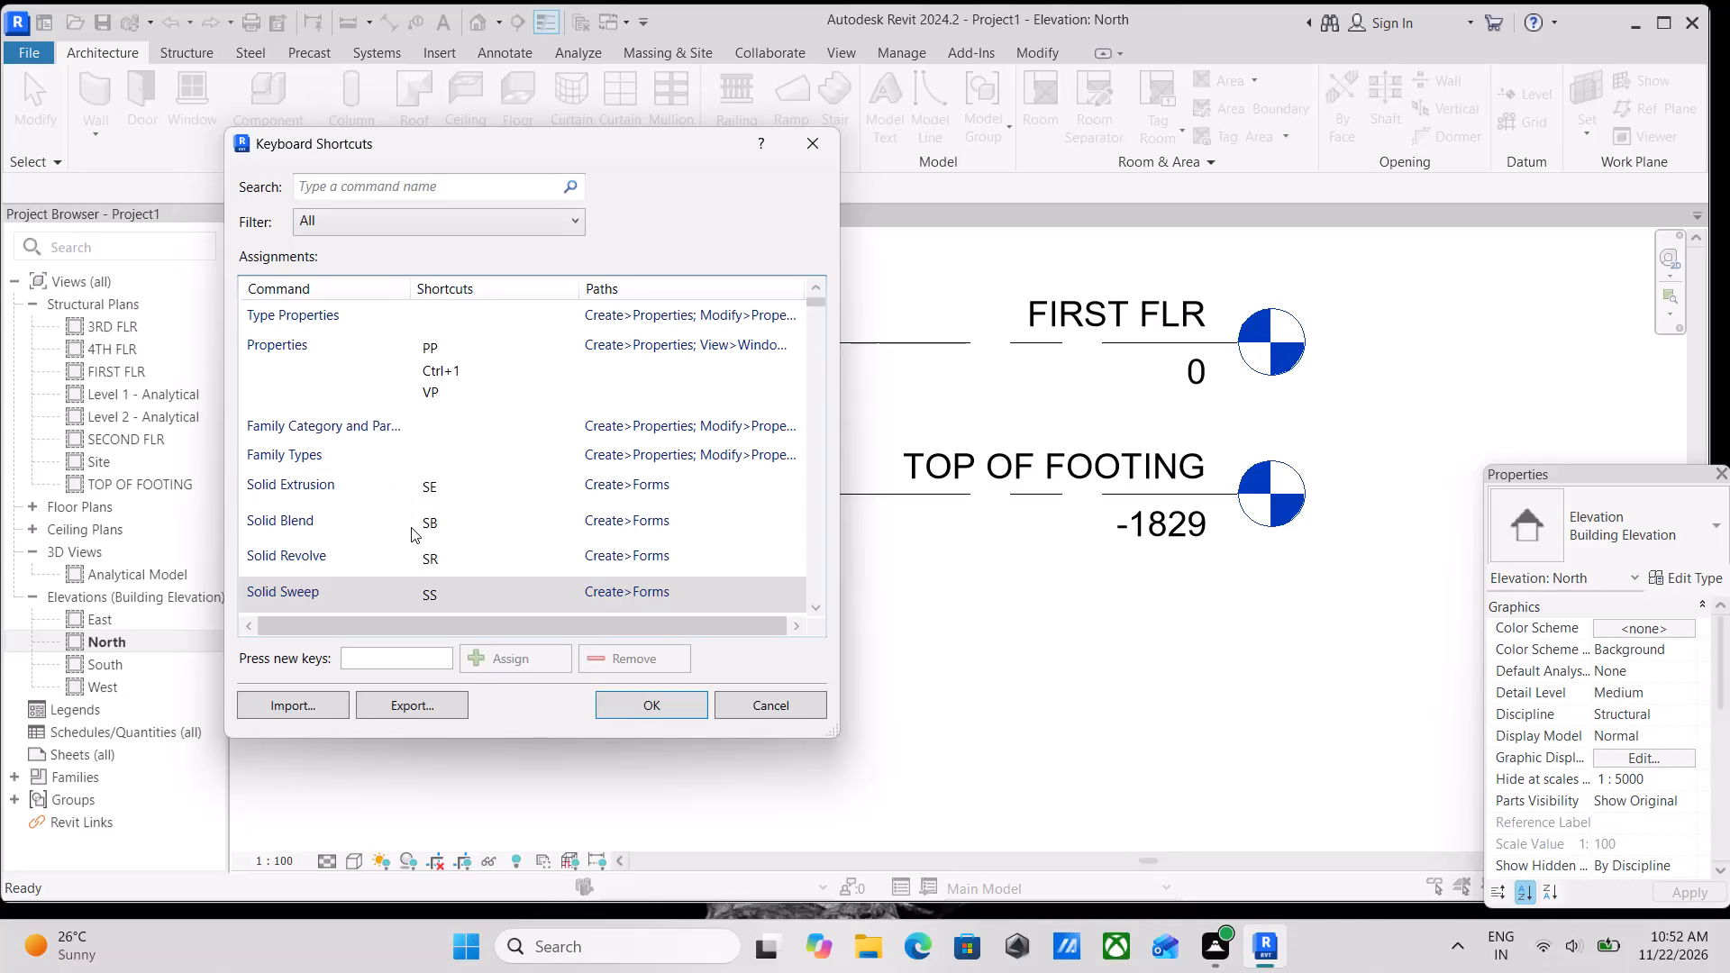
Assign the shortcut OPEN to the Opening command with the path Create>Model.
scroll(411, 527, up, 1)
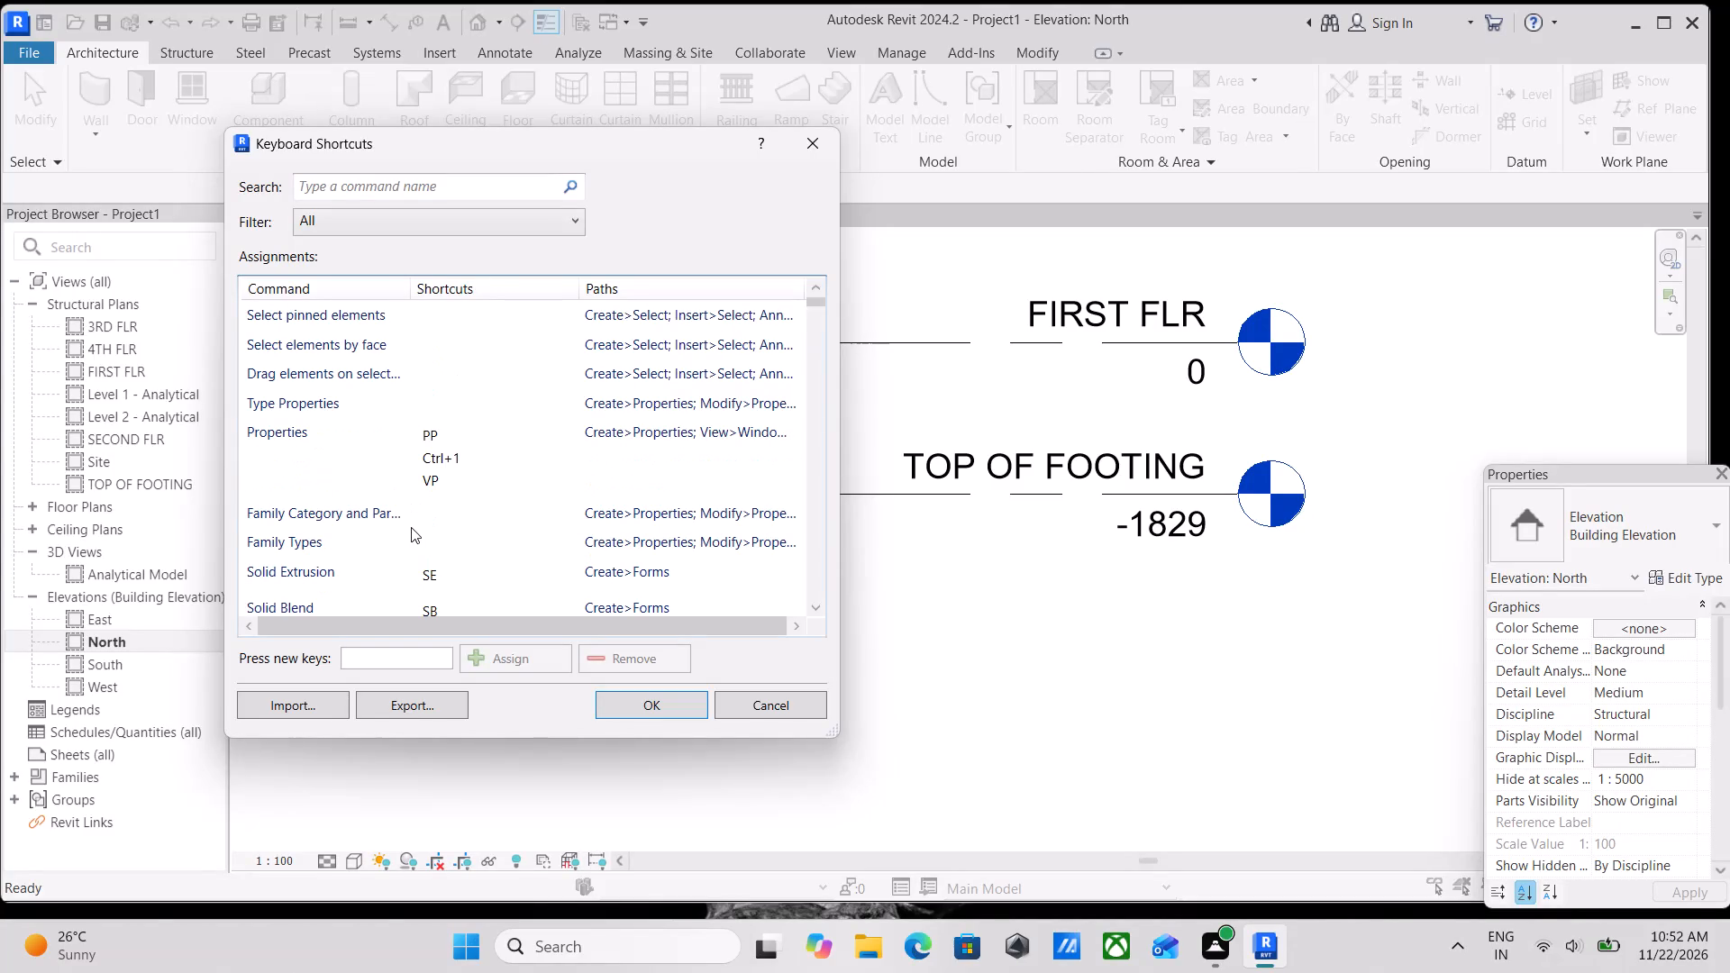
scroll(411, 528, down, 1)
scroll(389, 549, up, 1)
scroll(392, 469, down, 2)
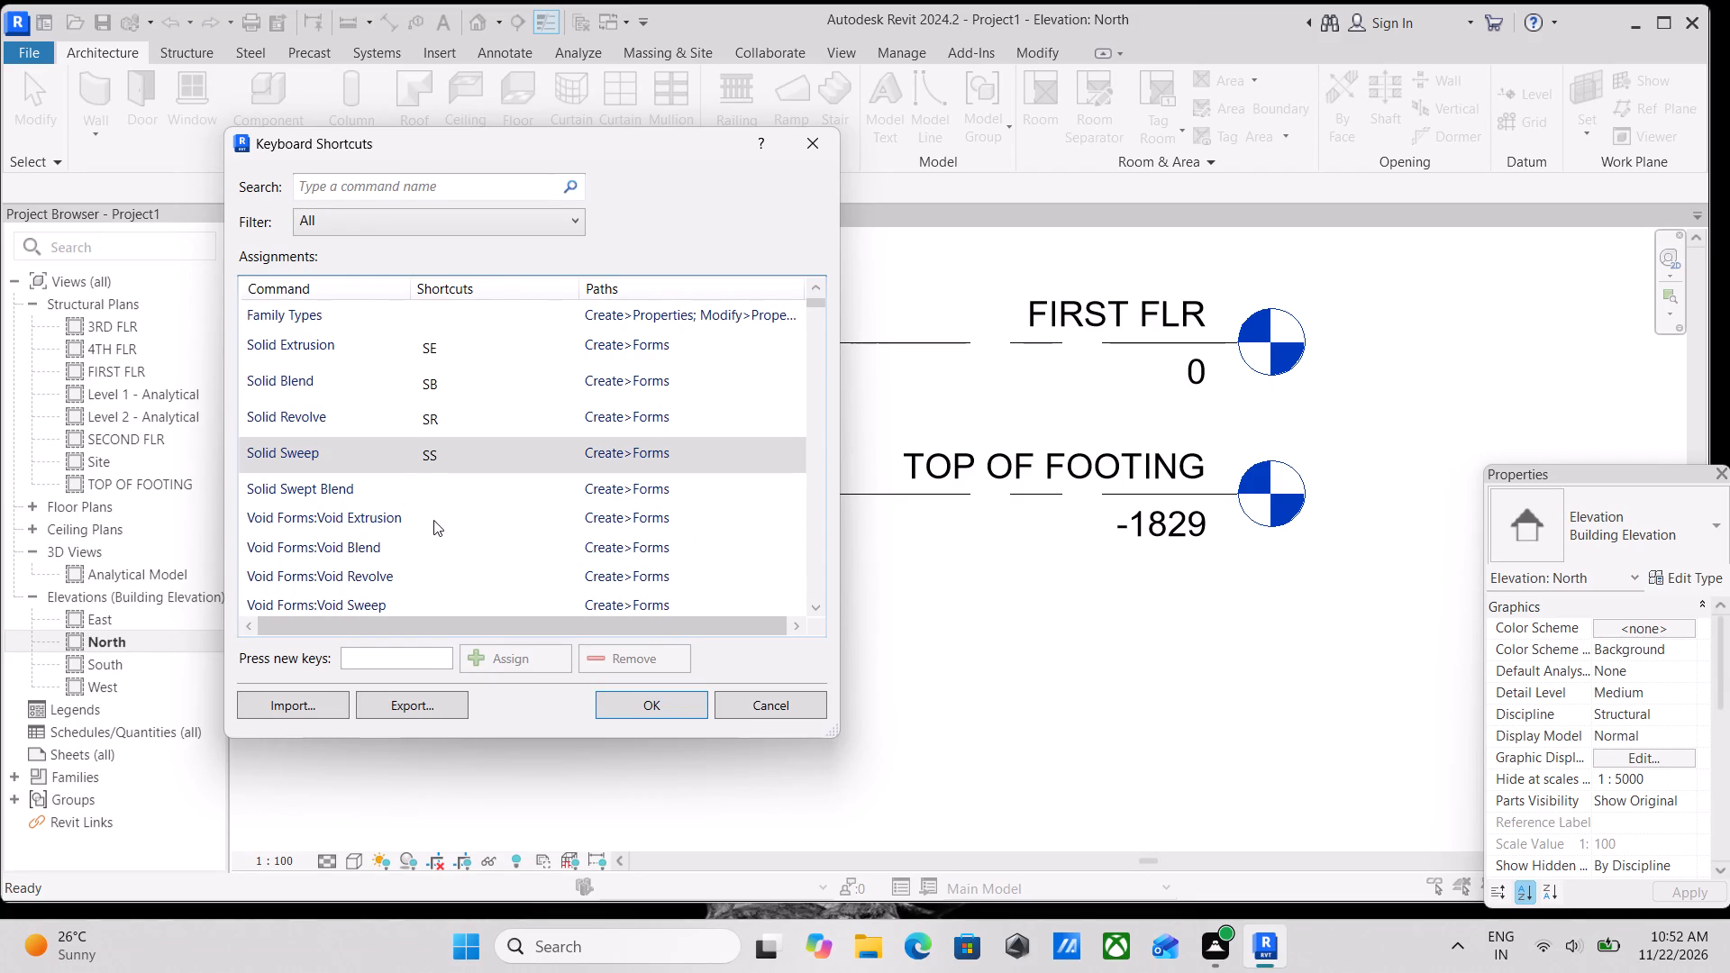
scroll(403, 493, down, 1)
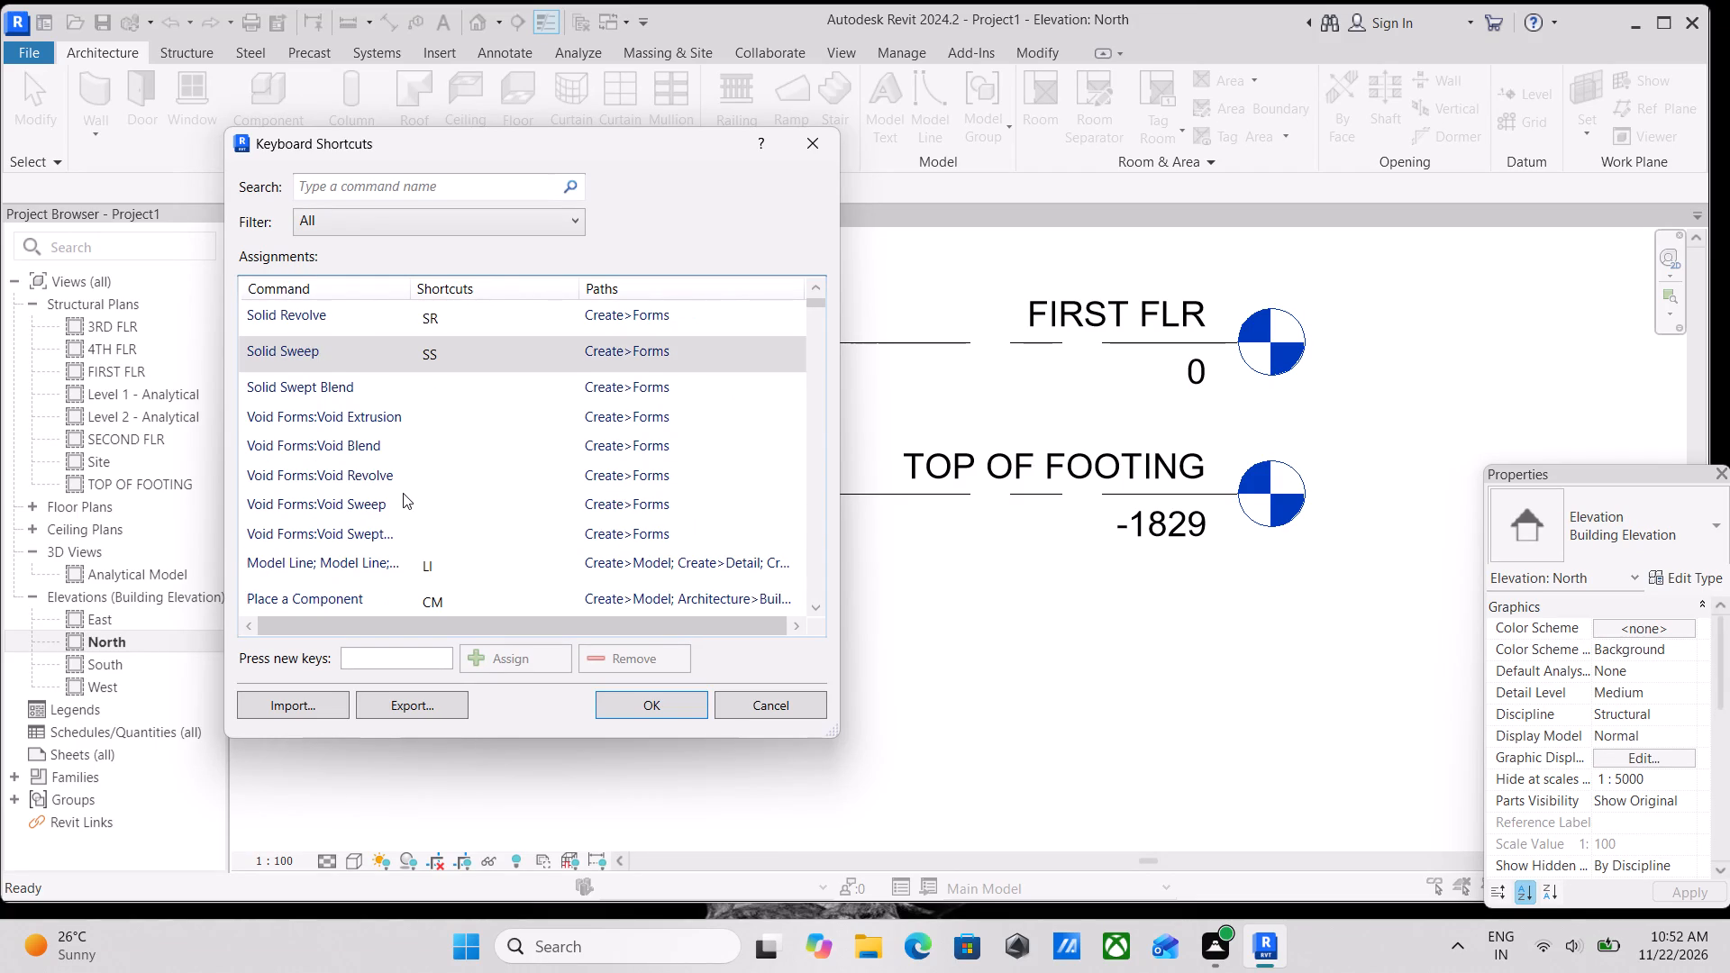
scroll(403, 493, down, 1)
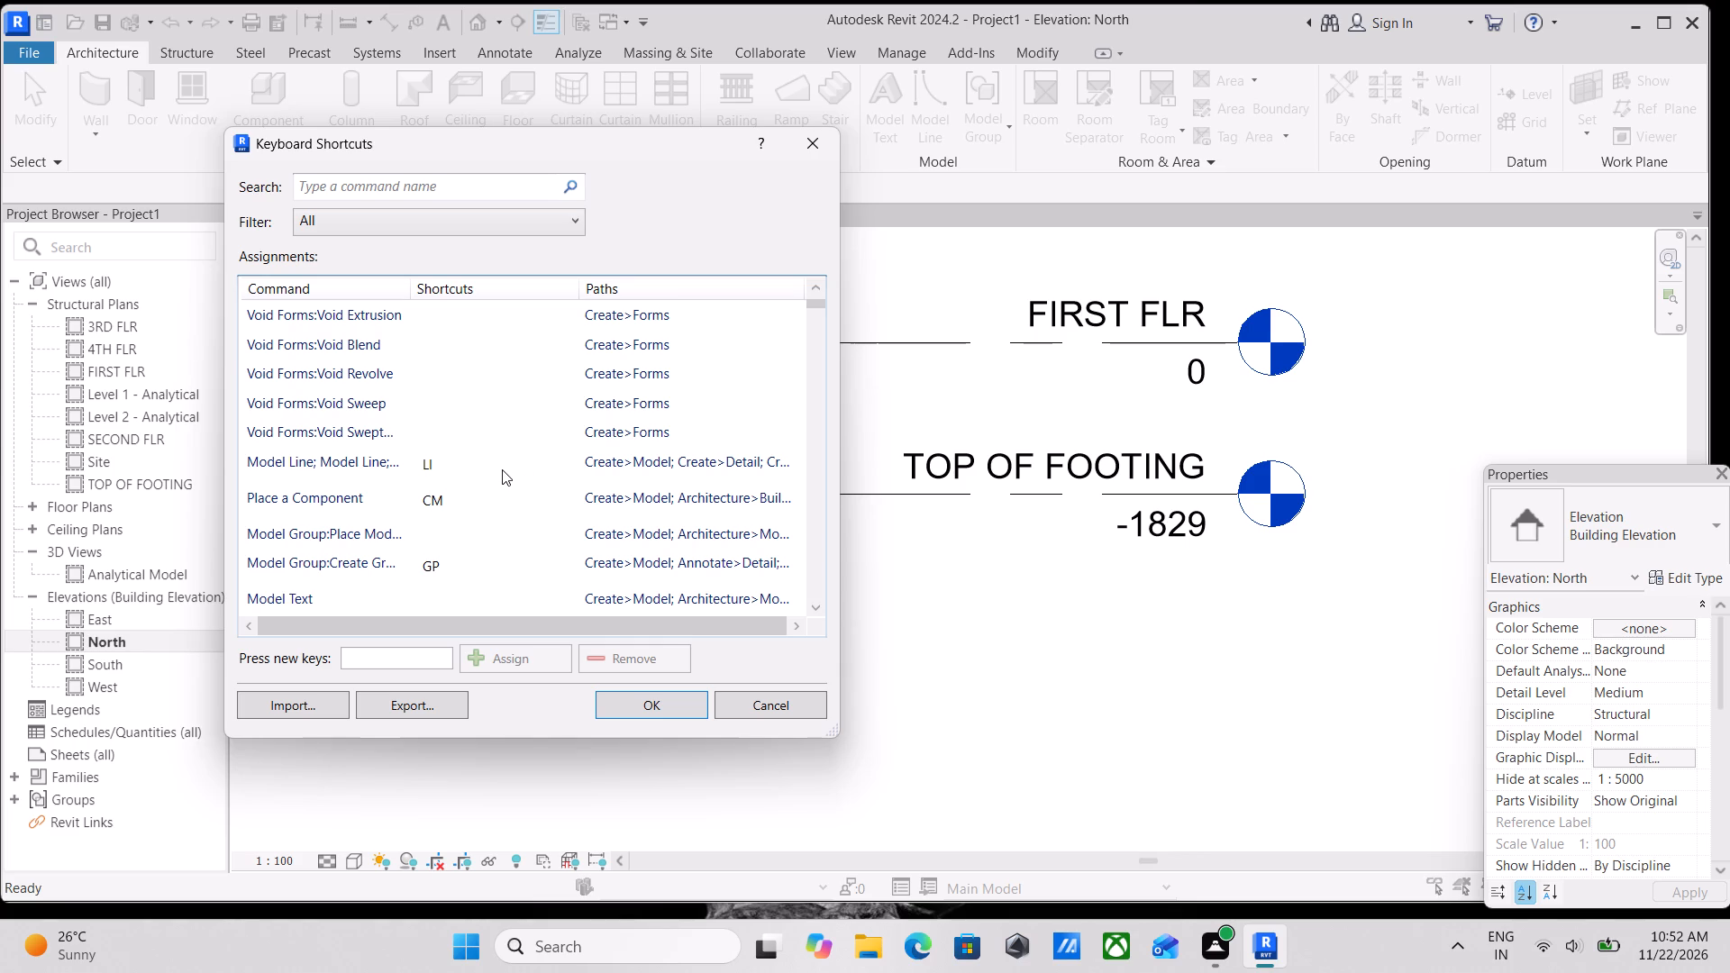
scroll(497, 472, down, 2)
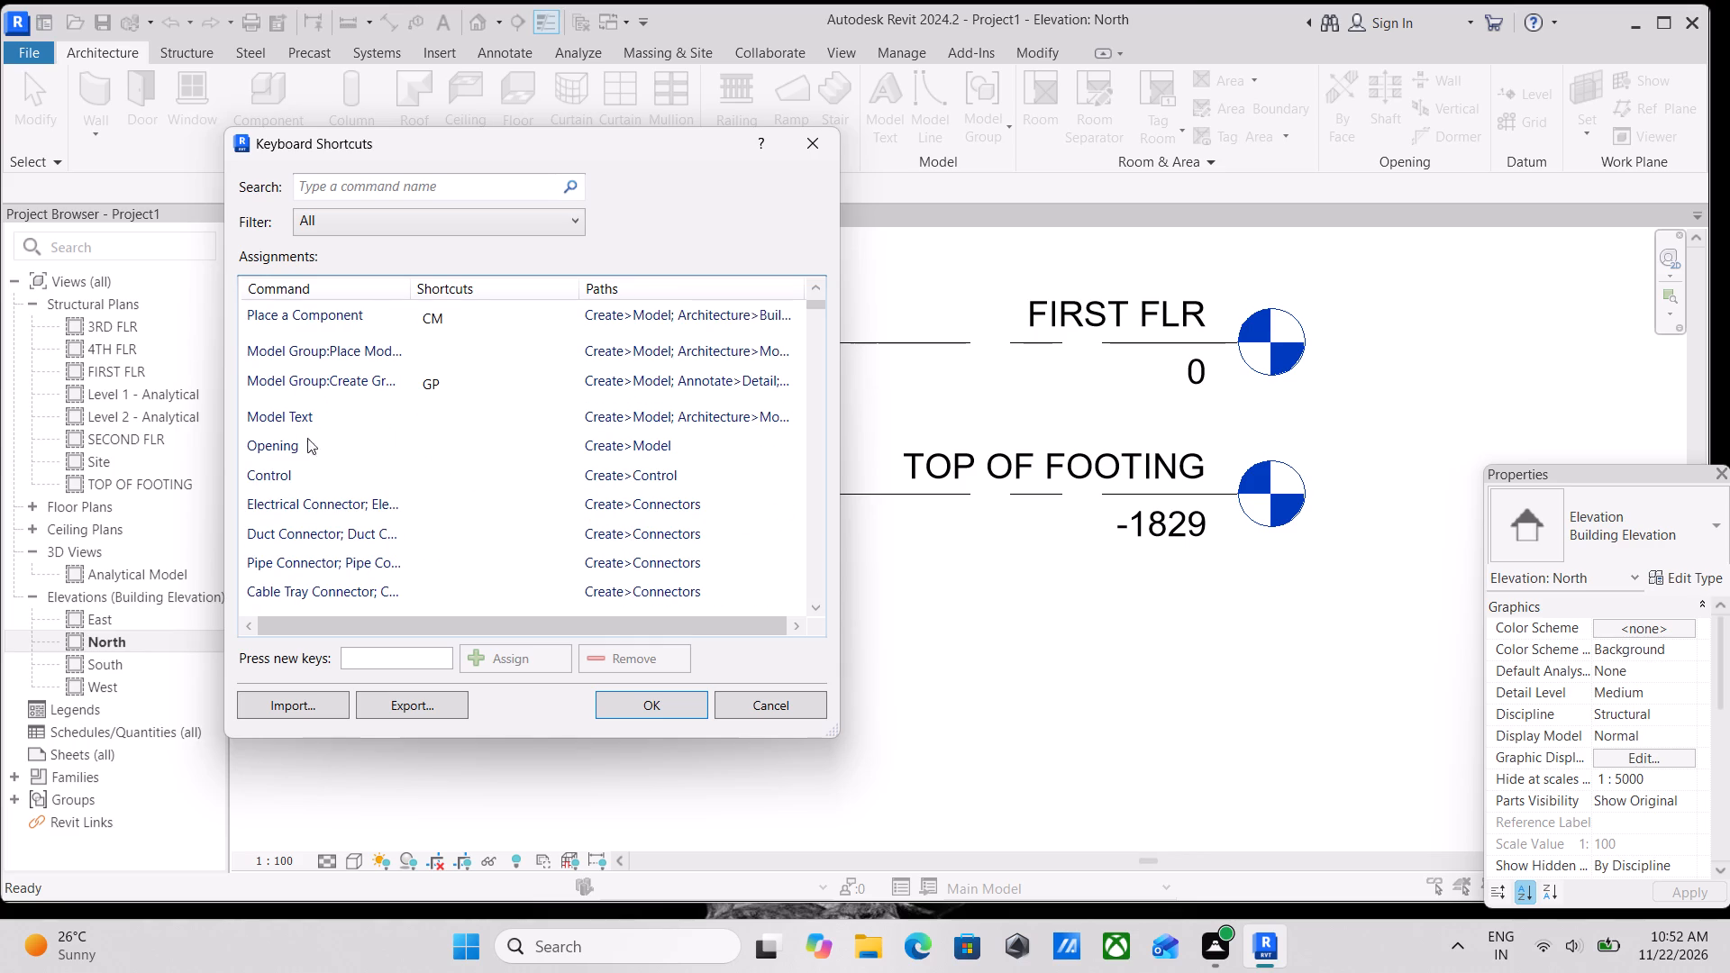
click(361, 447)
click(421, 450)
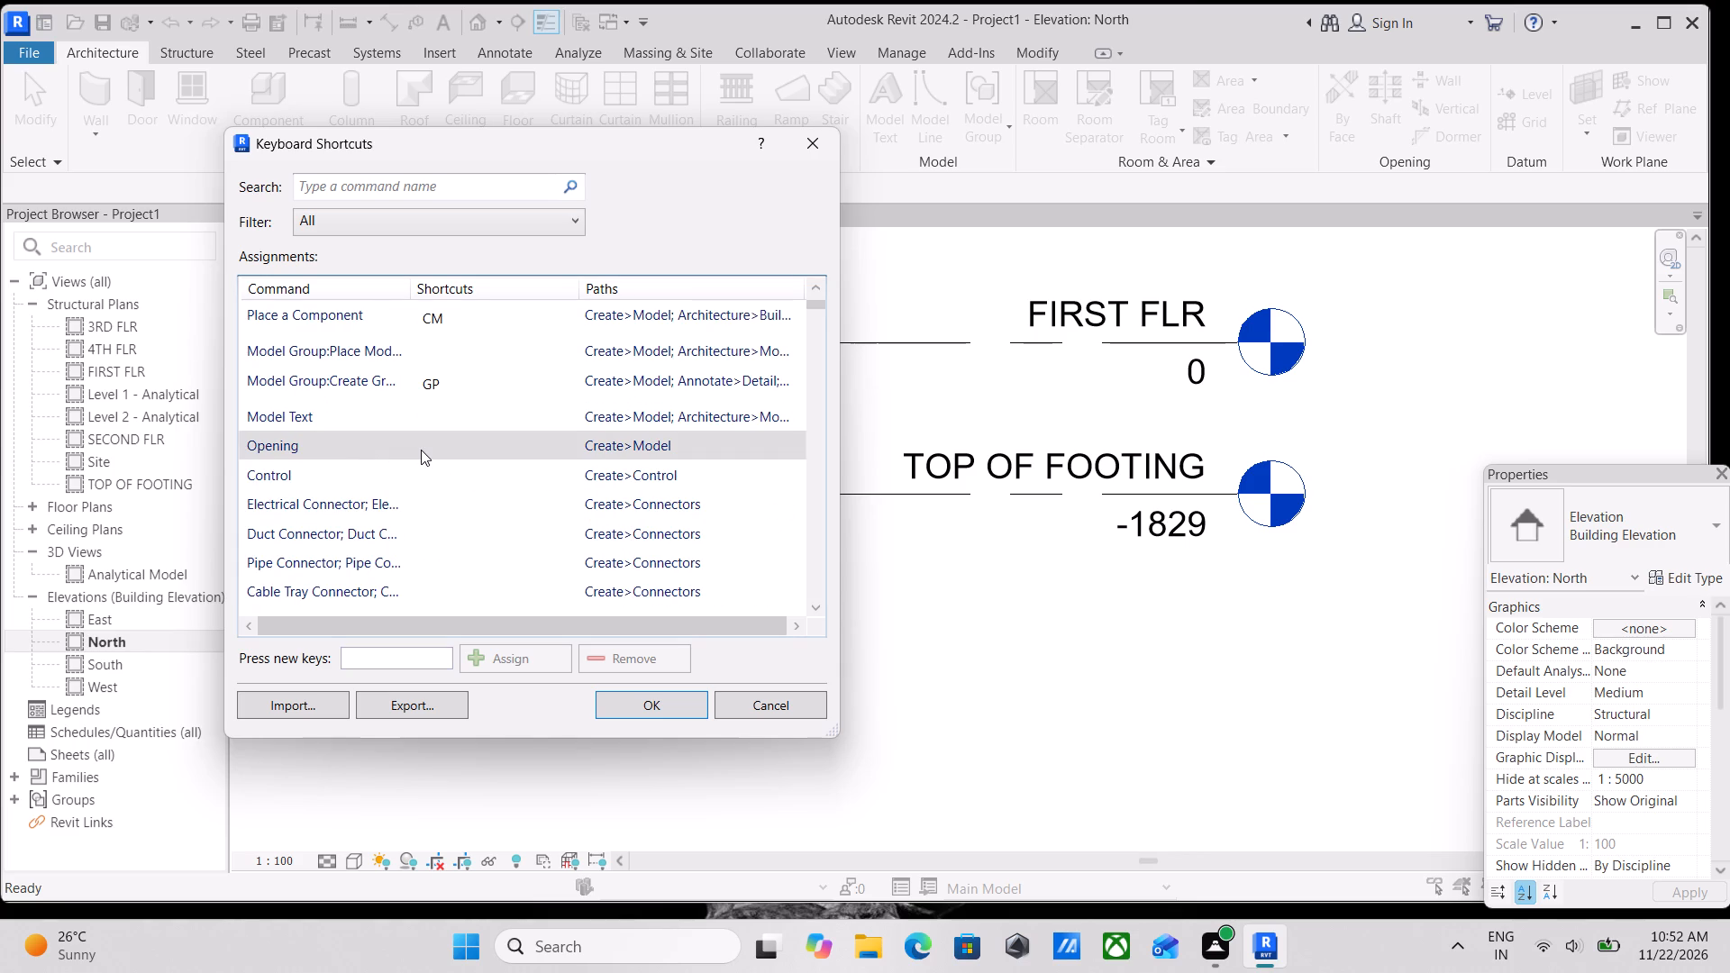
text(OP)
click(380, 655)
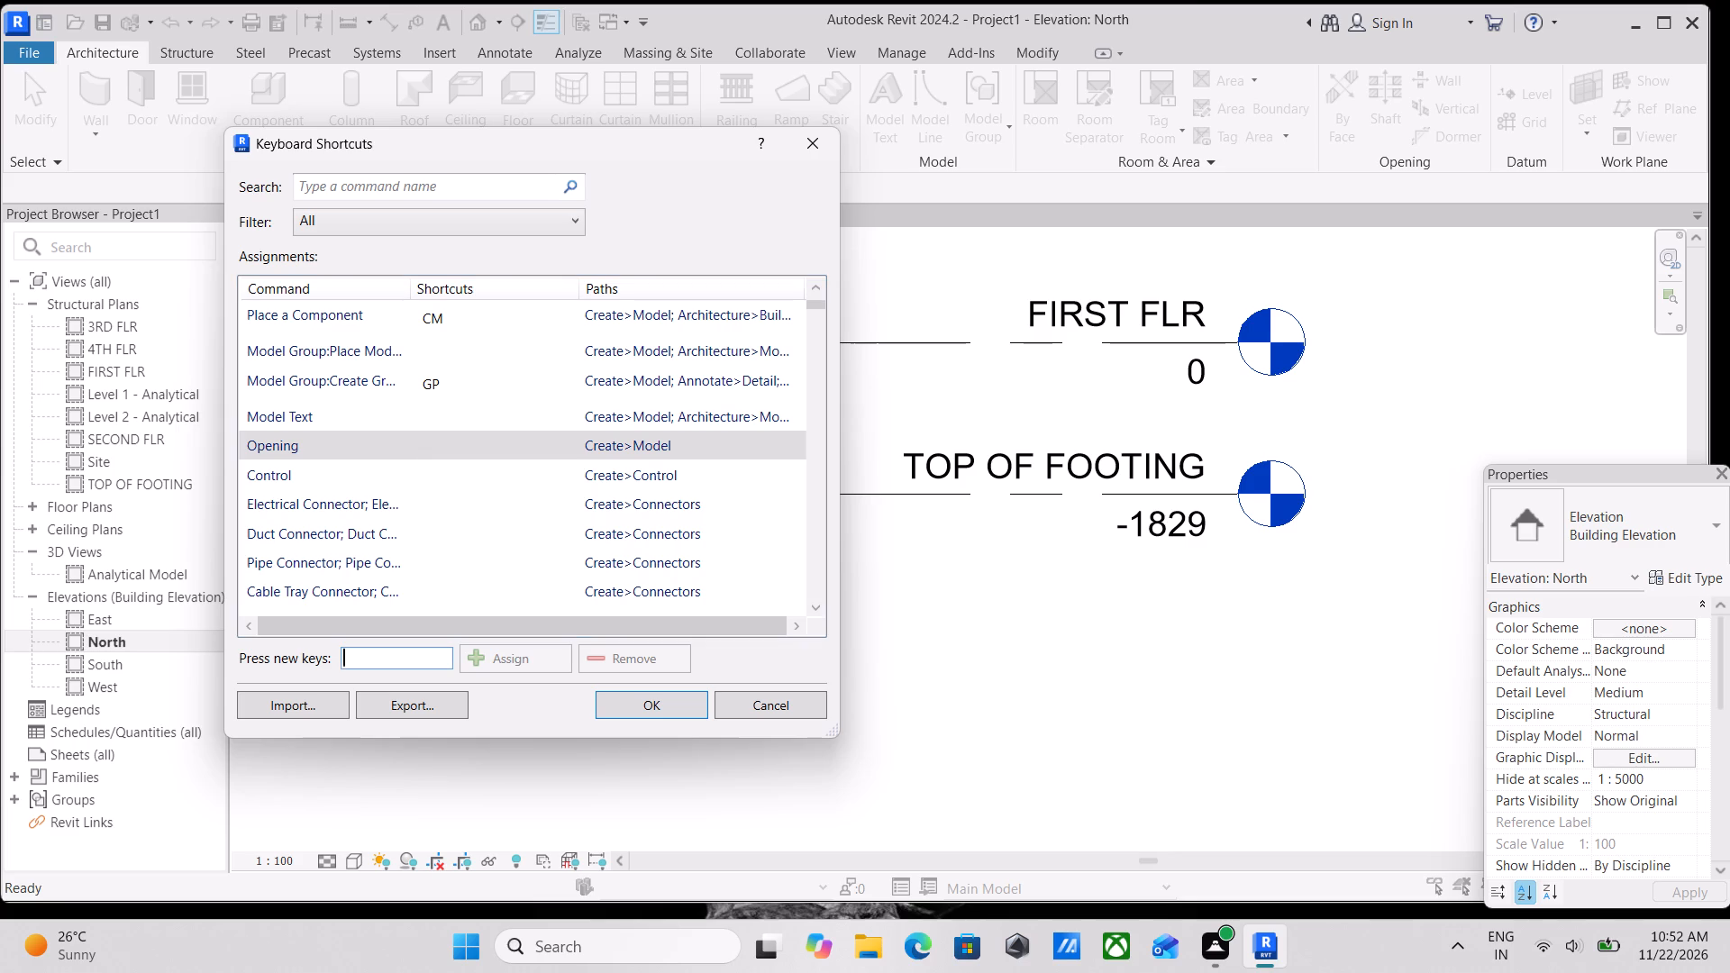
text(OP)
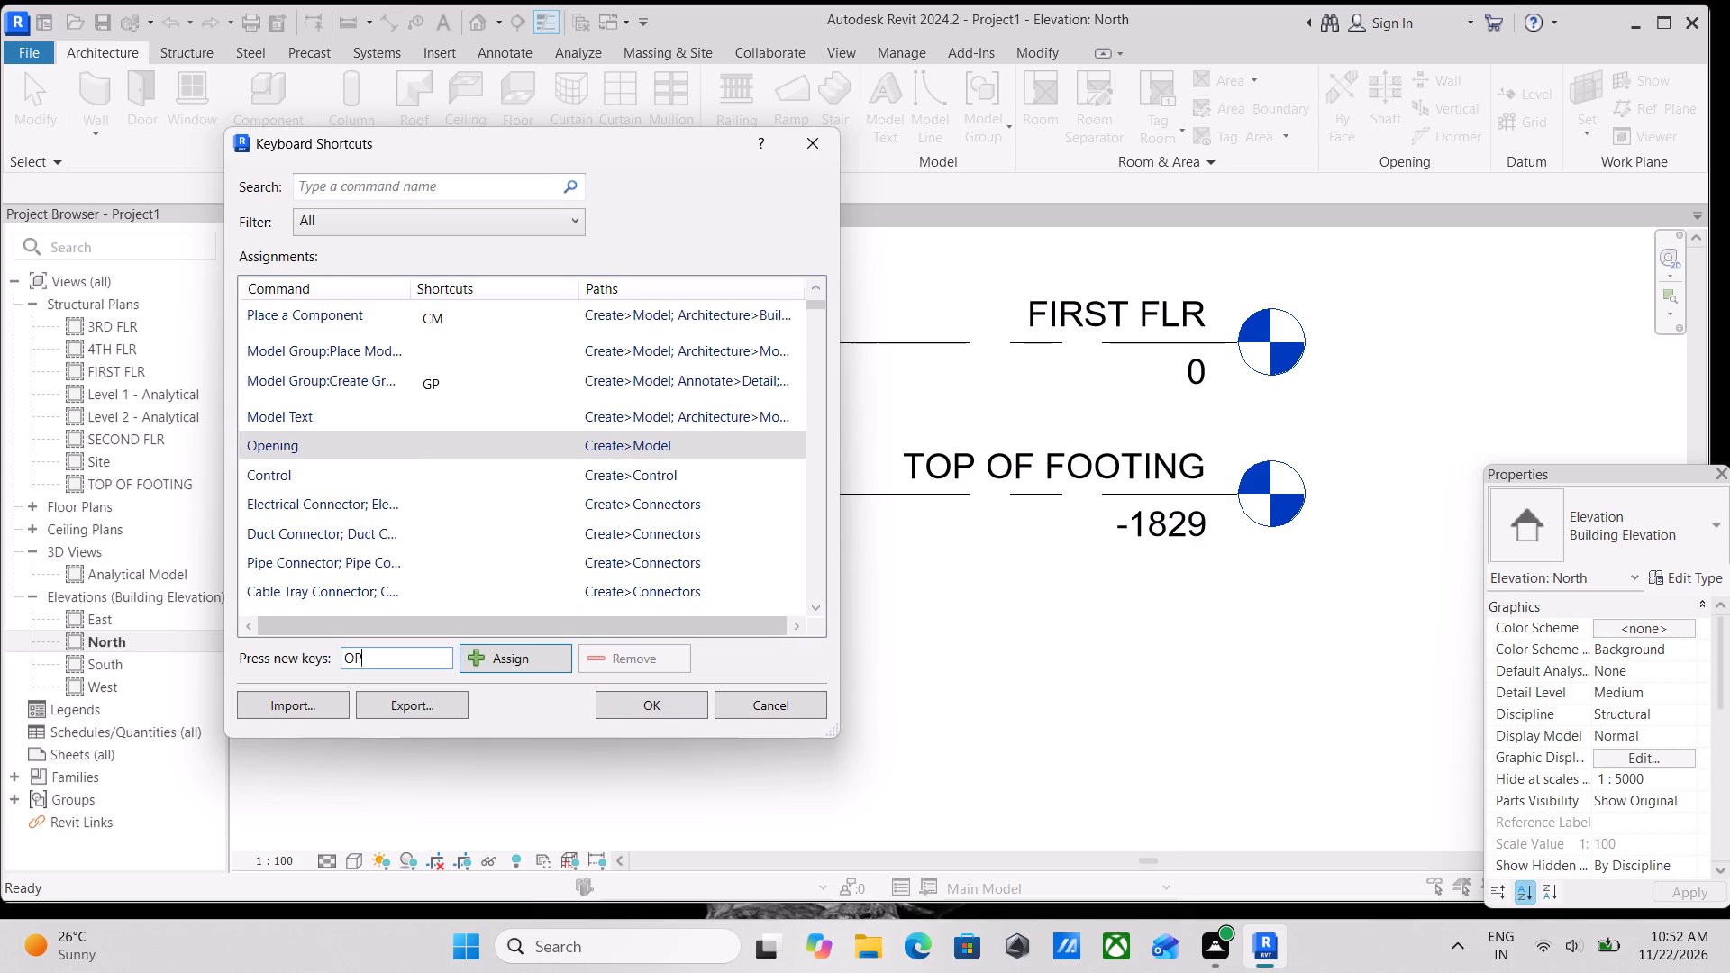
key(e)
key(n)
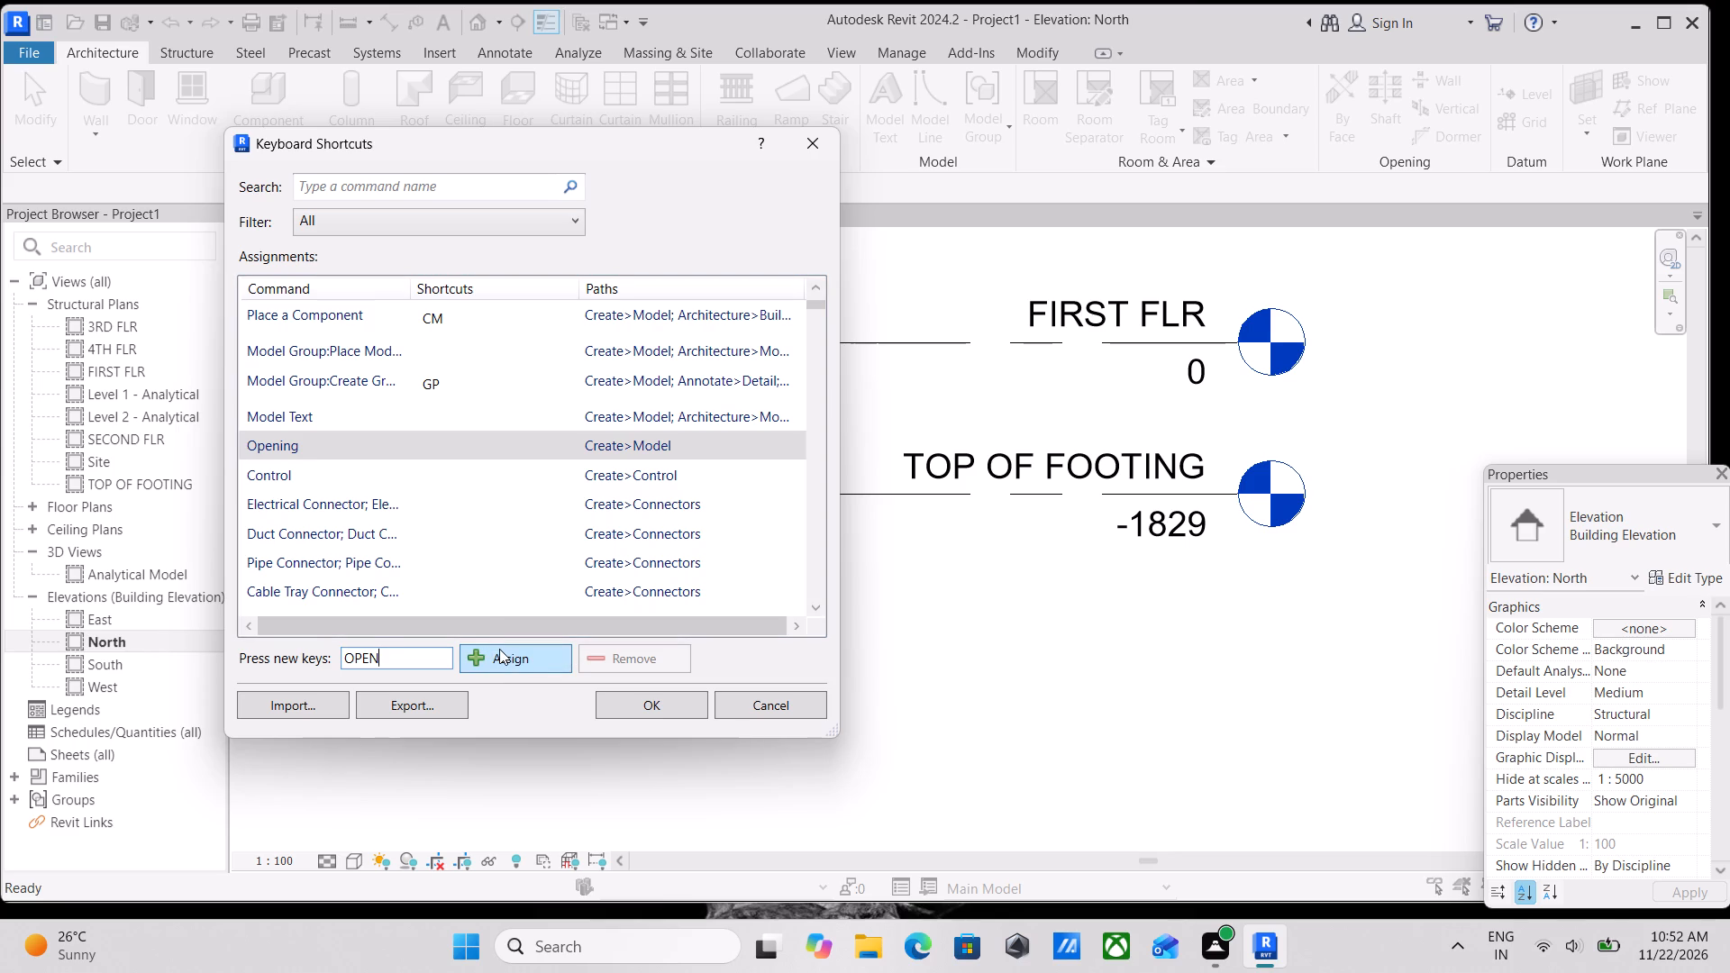
click(499, 649)
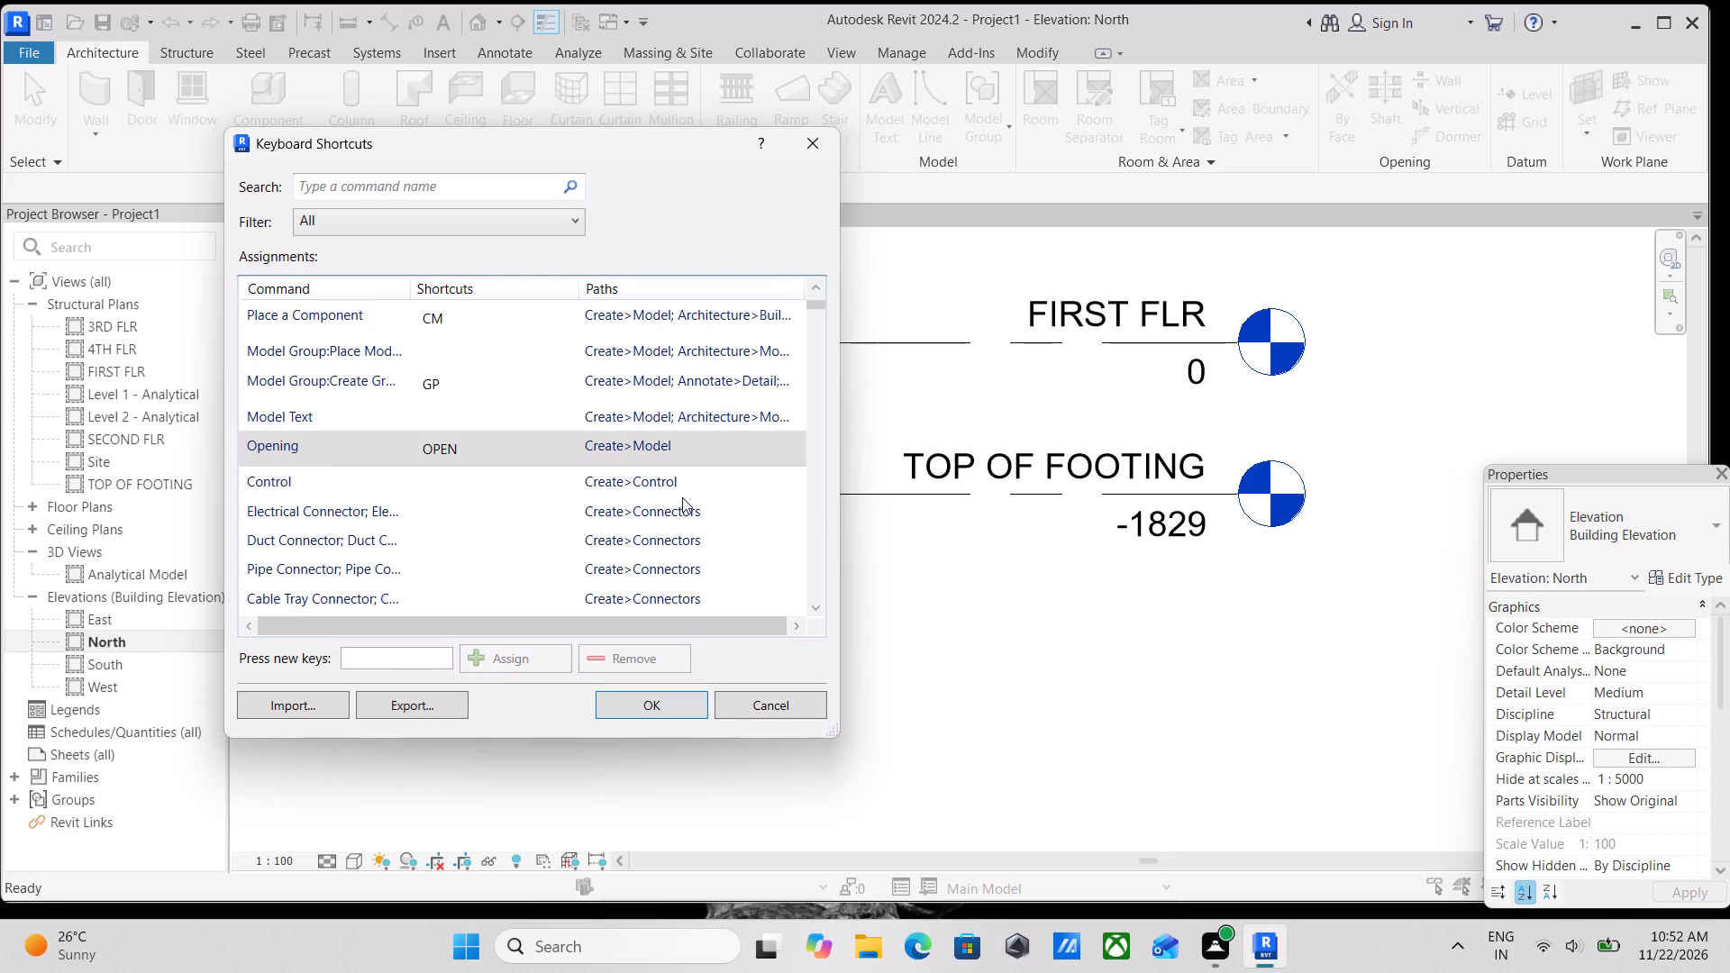
Look through the connector, work plane, link, import and dimension commands for further shortcuts to assign.
scroll(390, 488, down, 2)
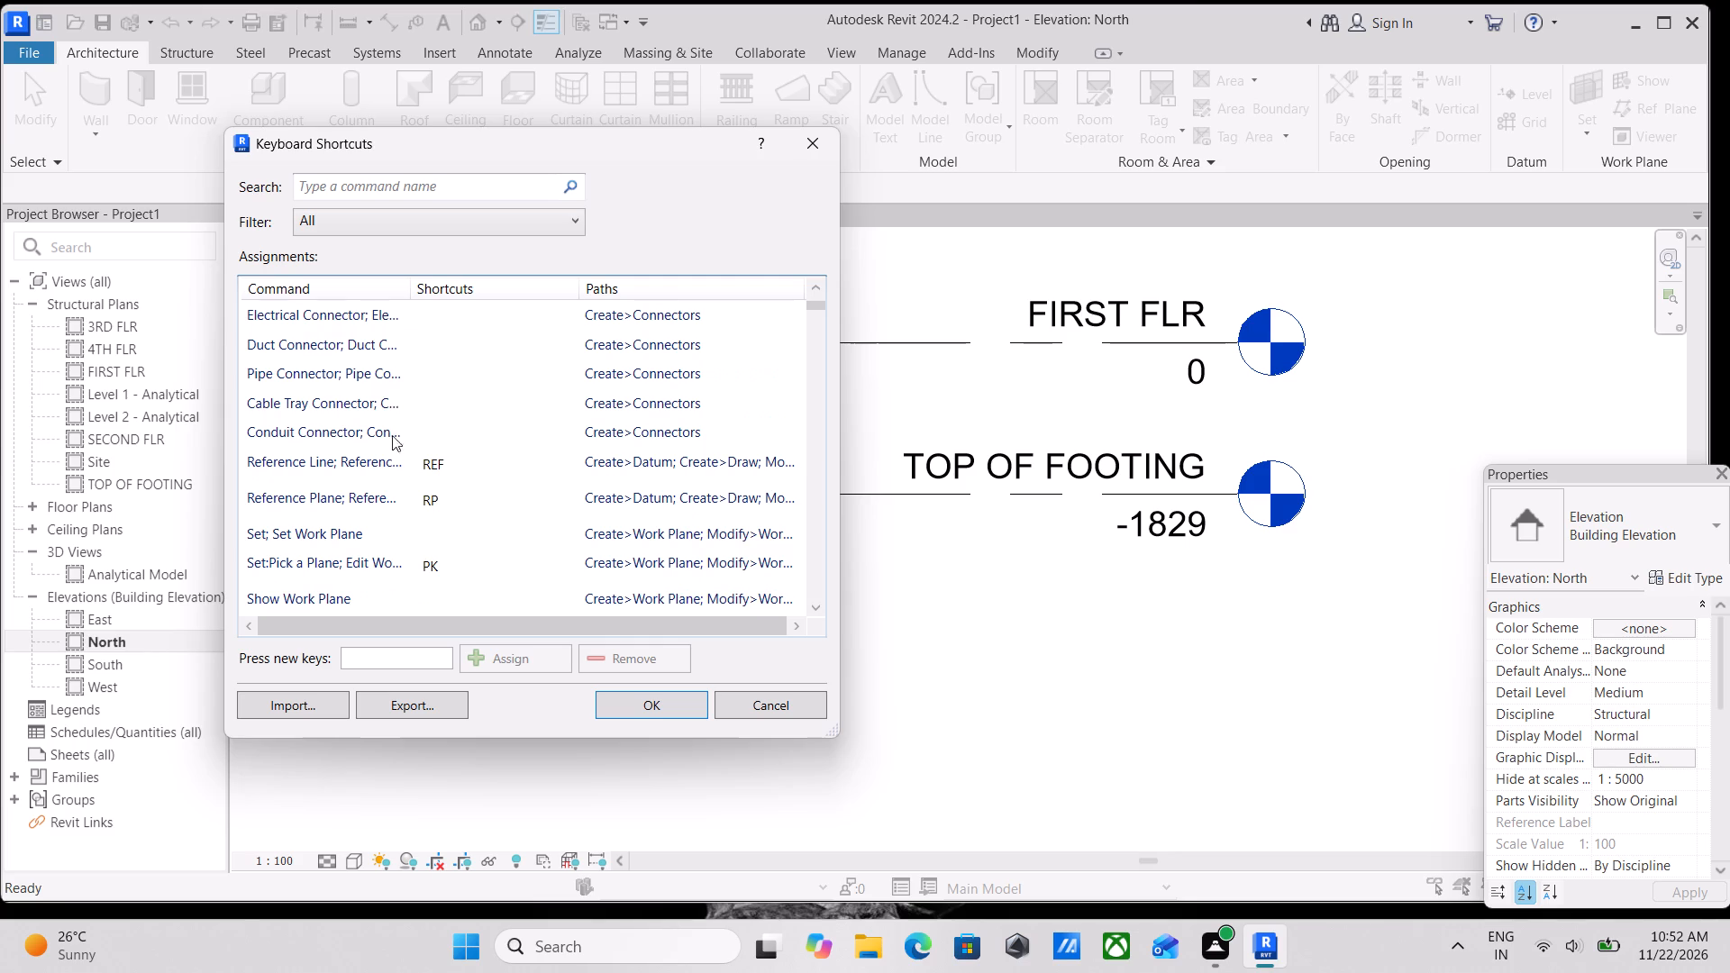
scroll(405, 476, down, 1)
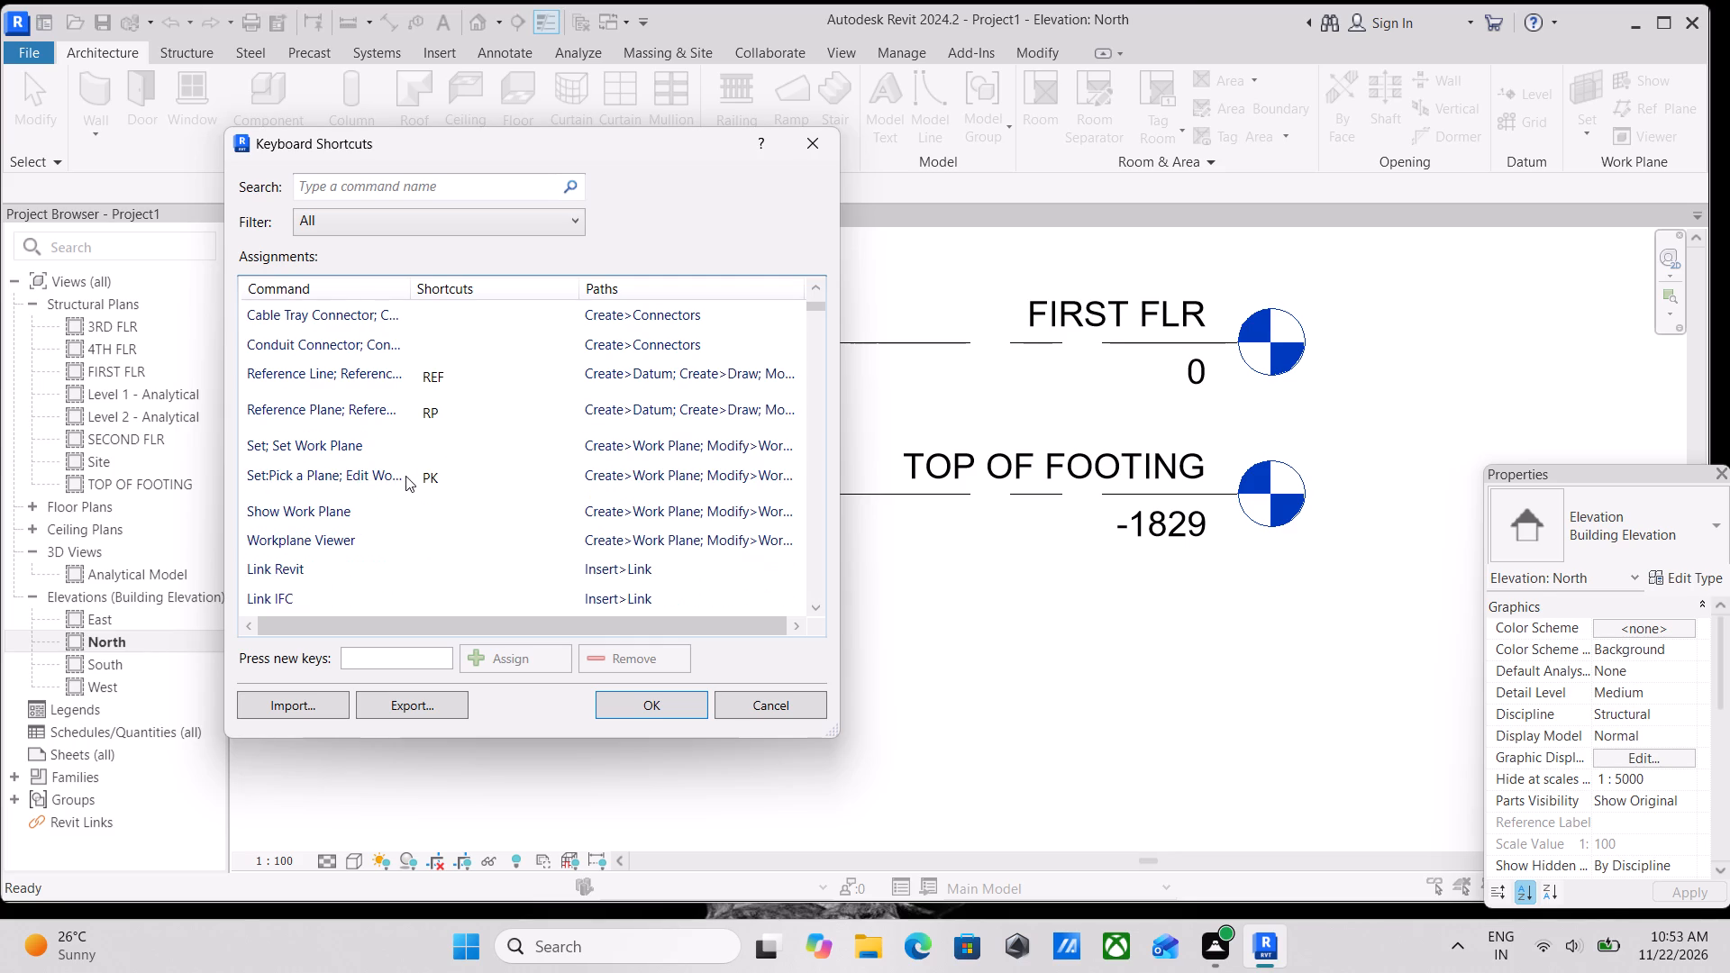
scroll(405, 476, down, 5)
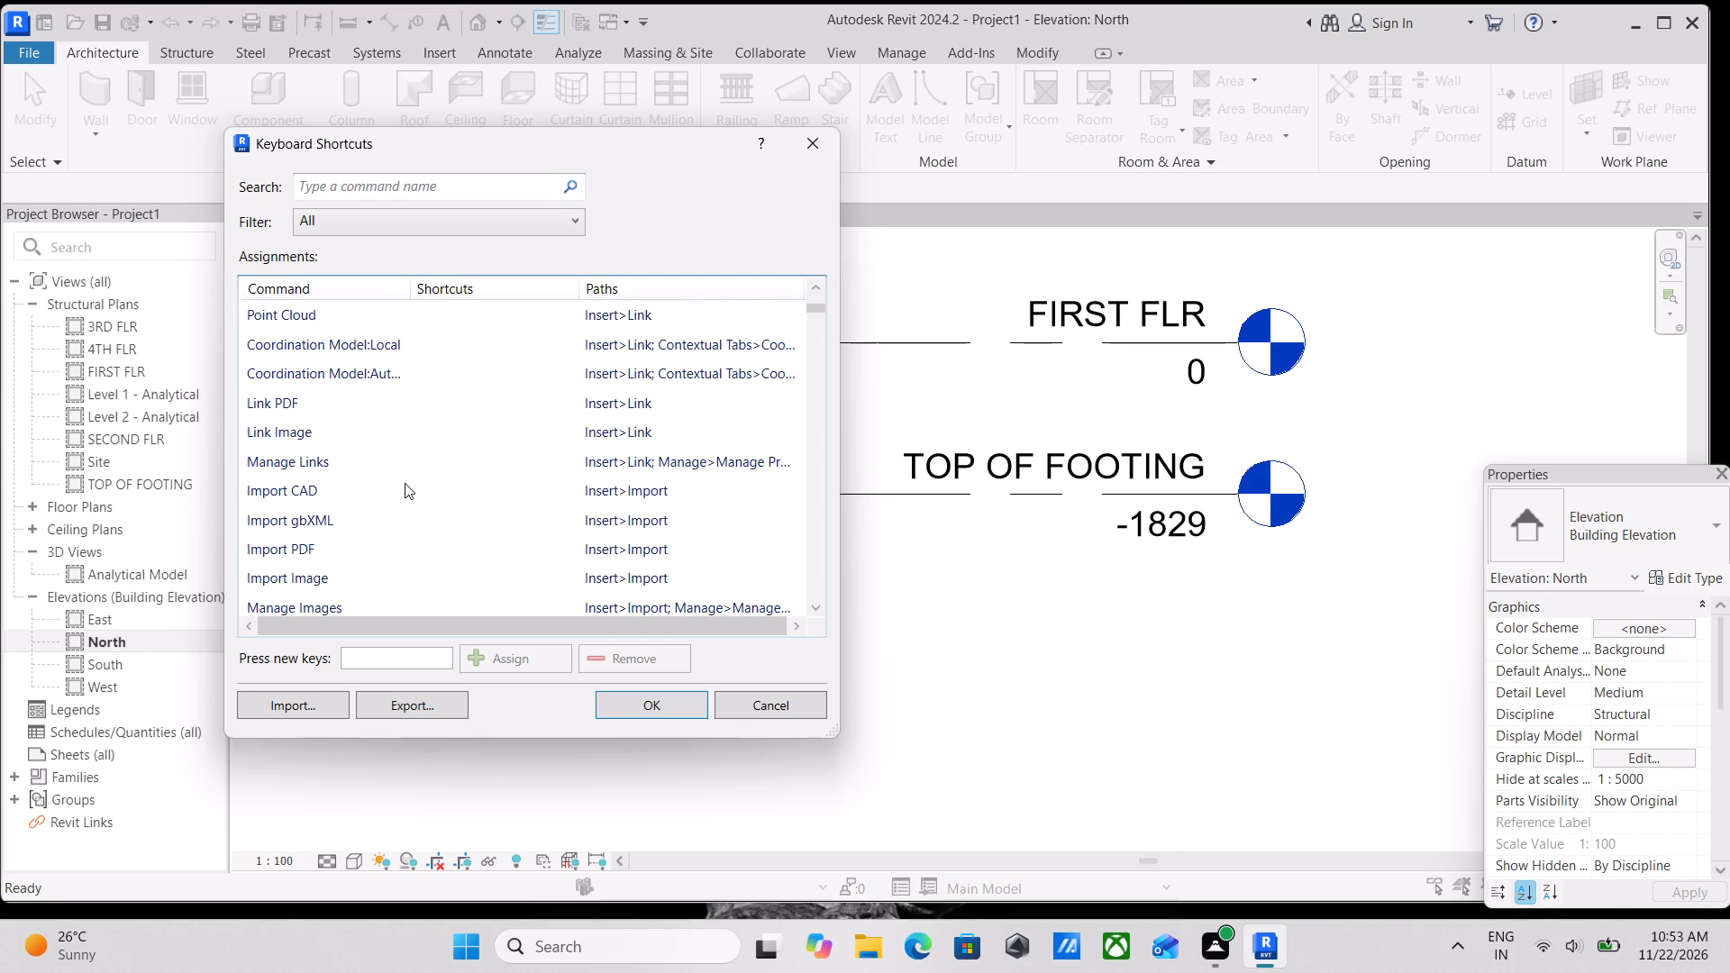
scroll(415, 474, down, 3)
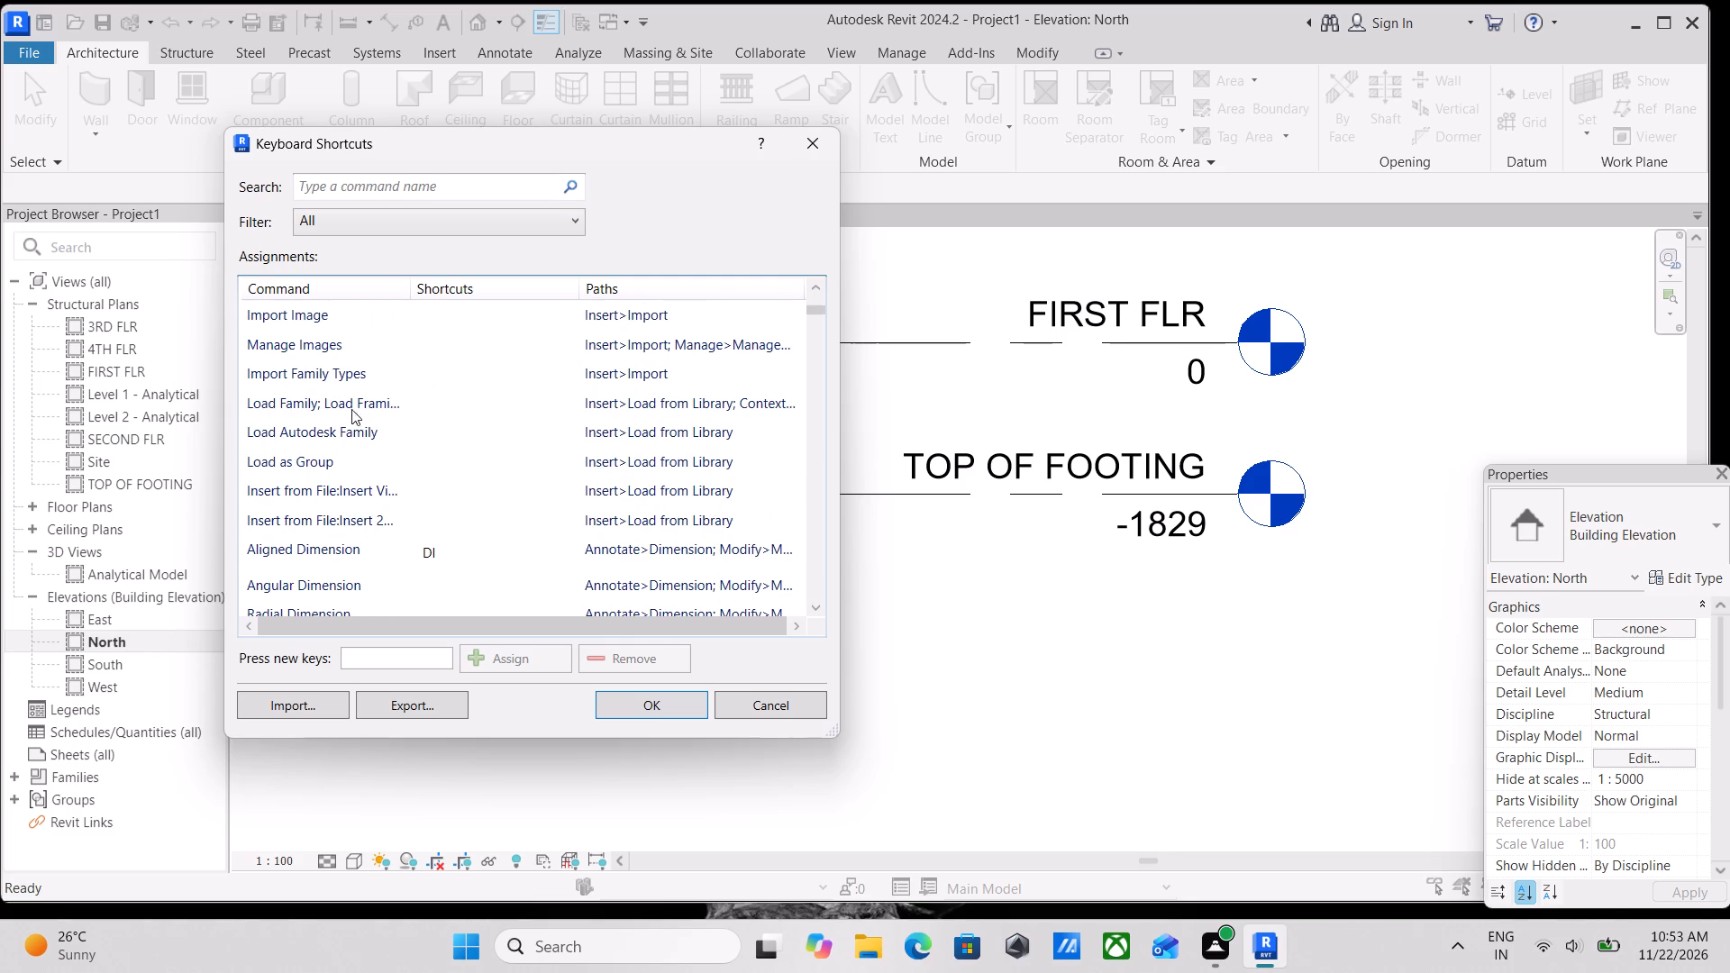
scroll(412, 431, down, 2)
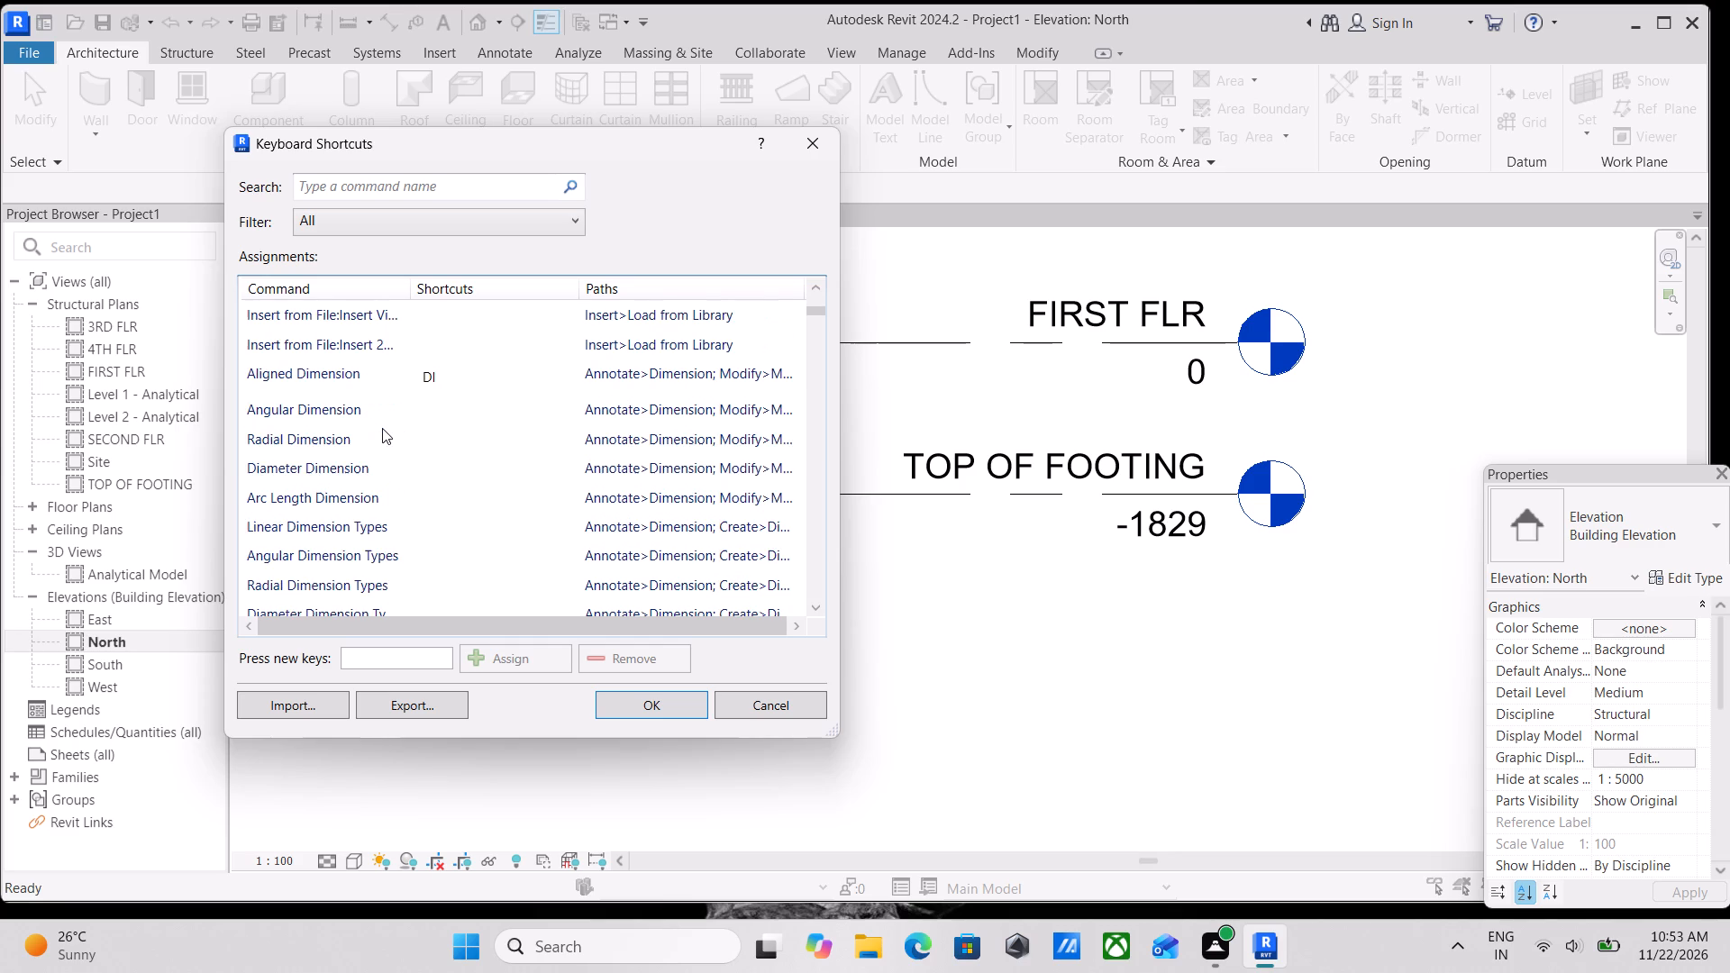
scroll(382, 428, down, 1)
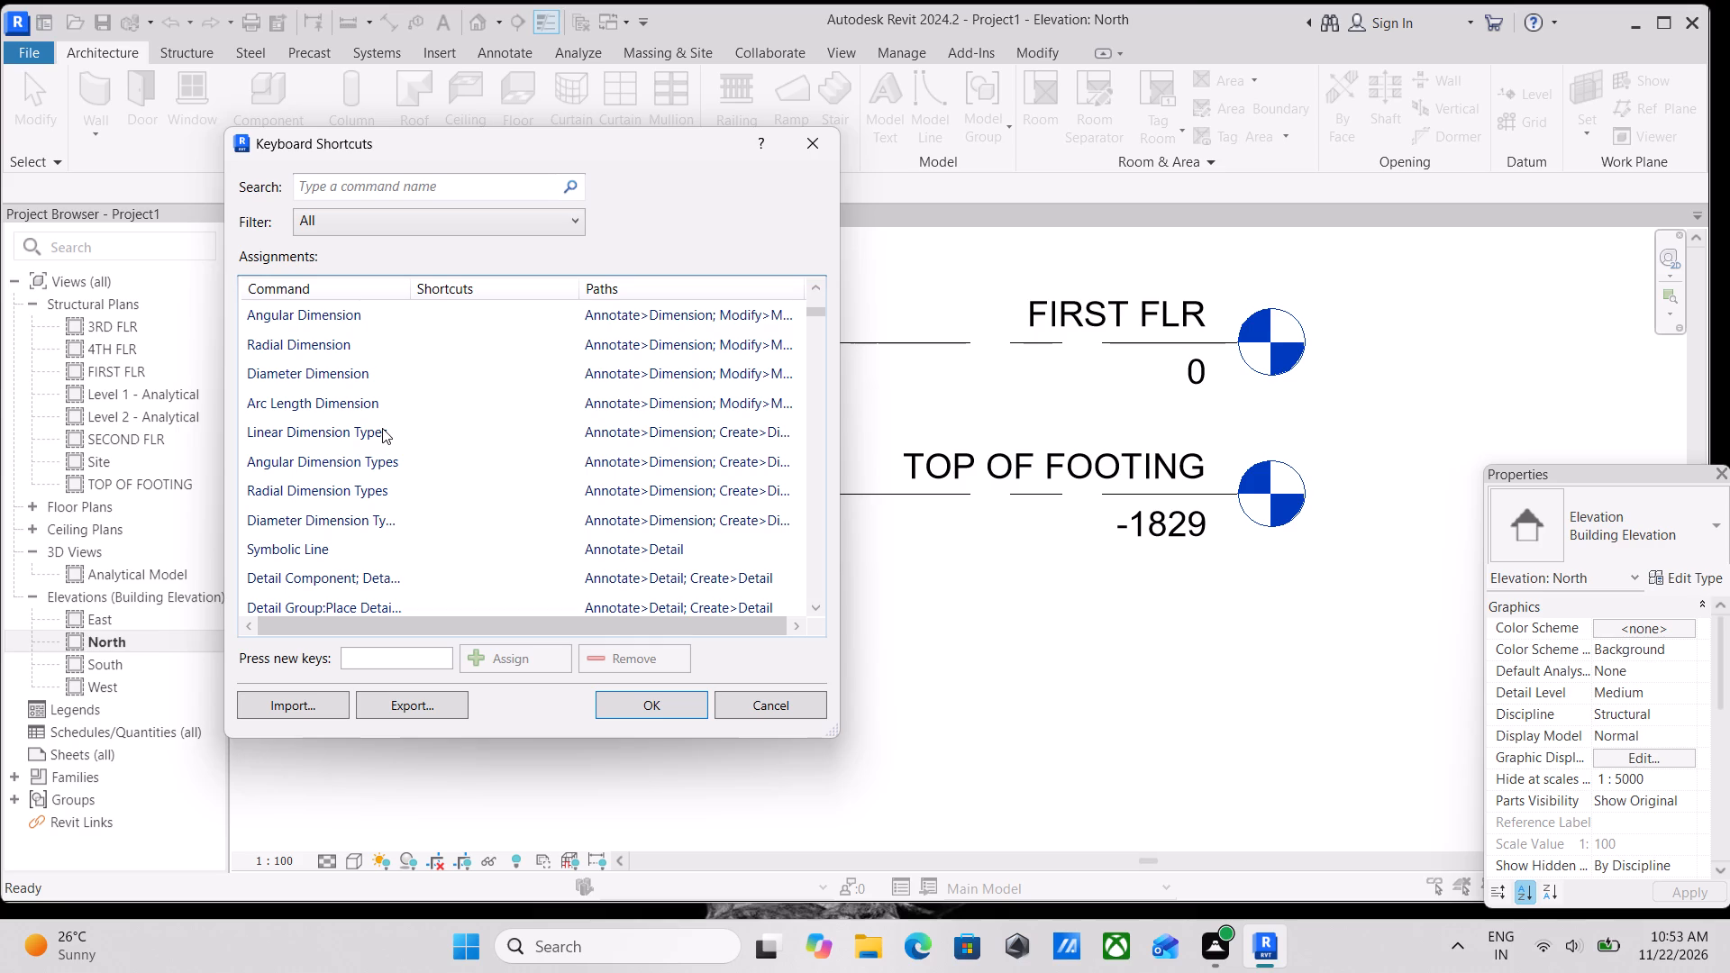
scroll(519, 455, down, 1)
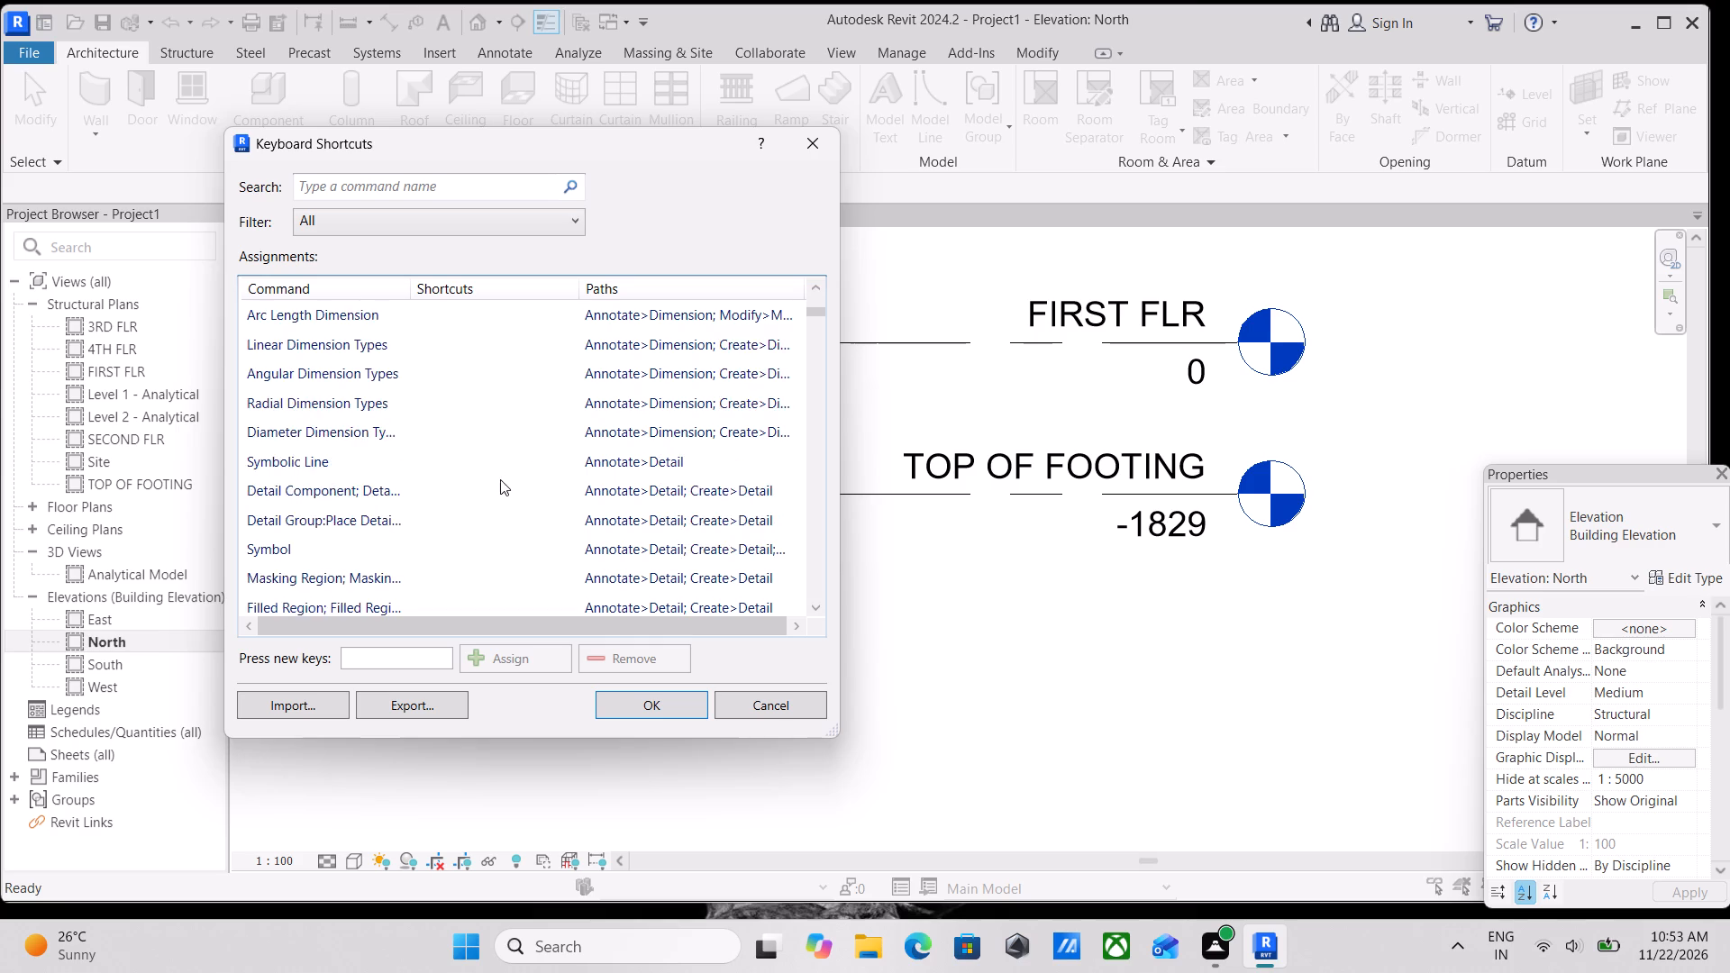
scroll(476, 487, up, 3)
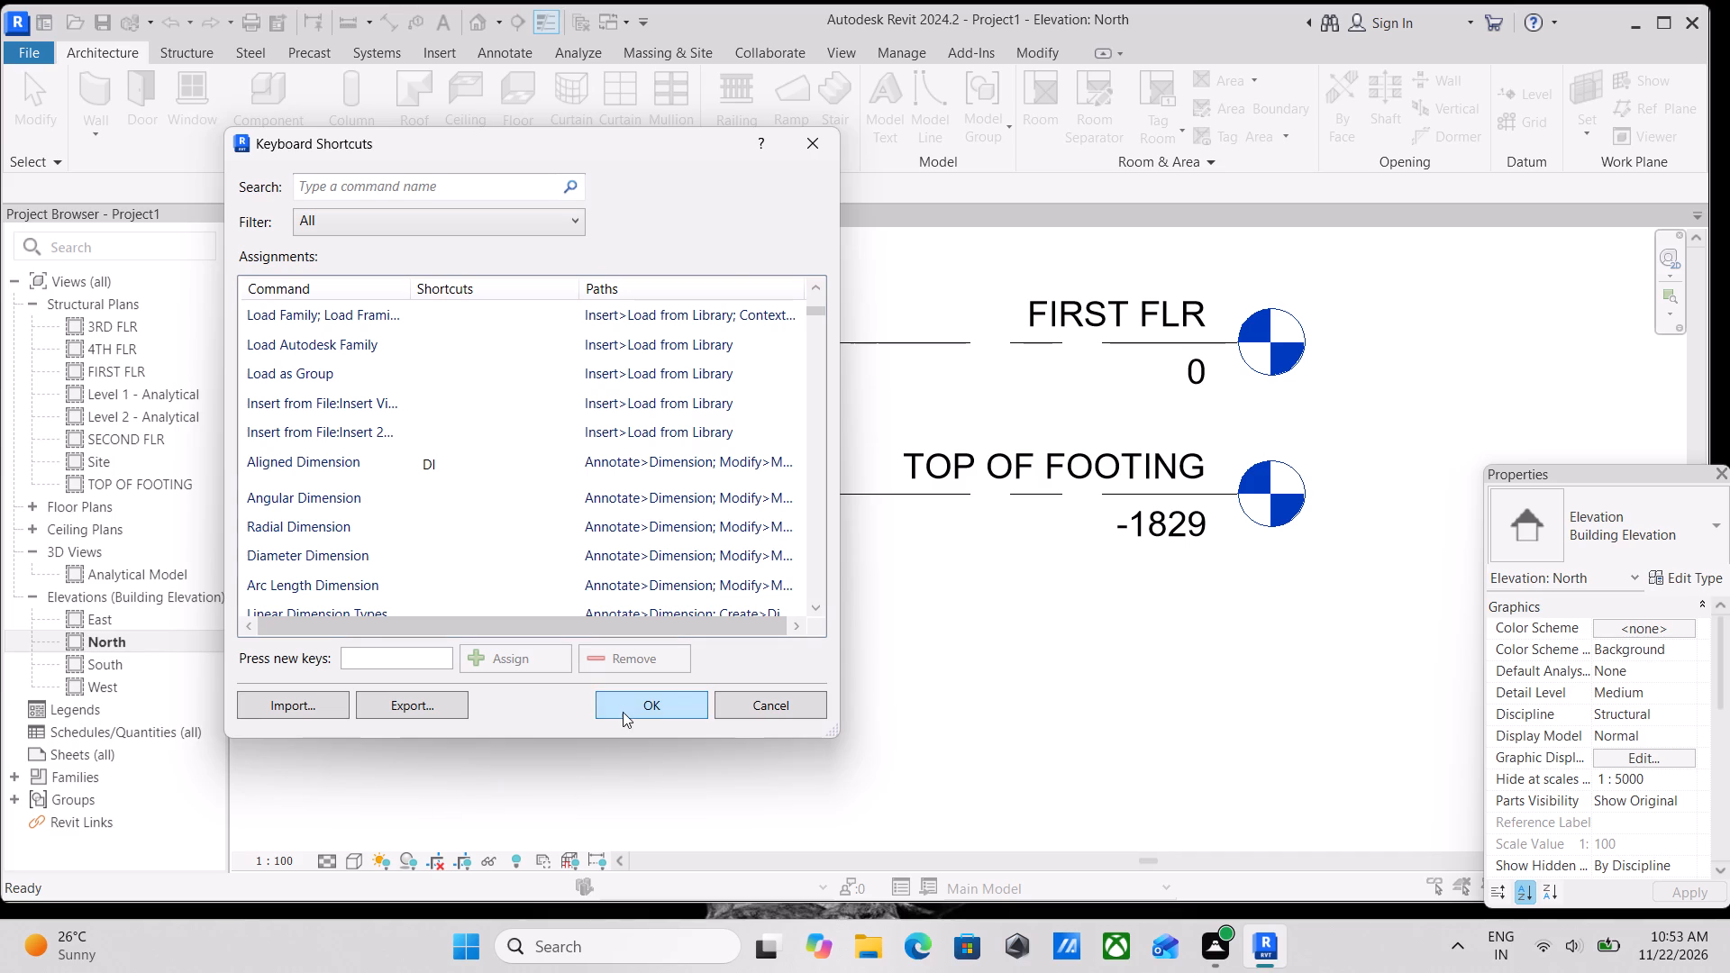
Save the keyboard shortcut assignments and close the dialog.
click(625, 708)
Rename the FIRST FLR level as GROUND FLR in the North elevation, renaming the corresponding views too.
scroll(1079, 657, down, 4)
scroll(726, 620, down, 1)
middle_drag(727, 620, 906, 656)
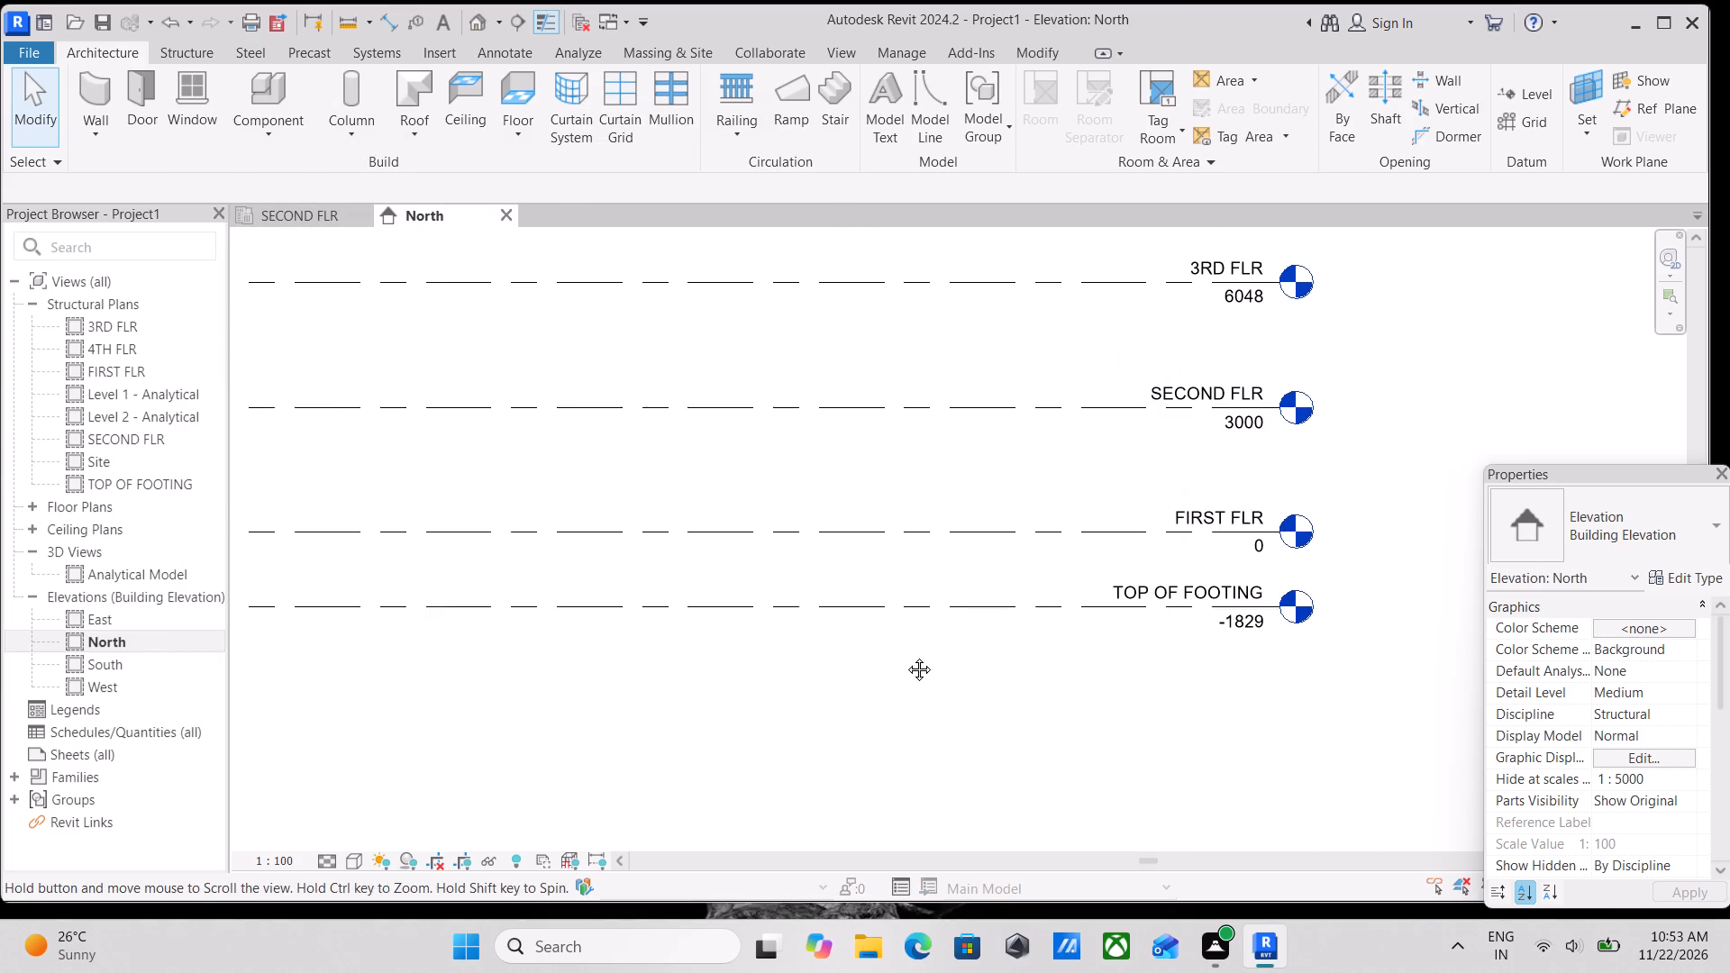
middle_drag(906, 656, 906, 655)
scroll(1265, 523, up, 8)
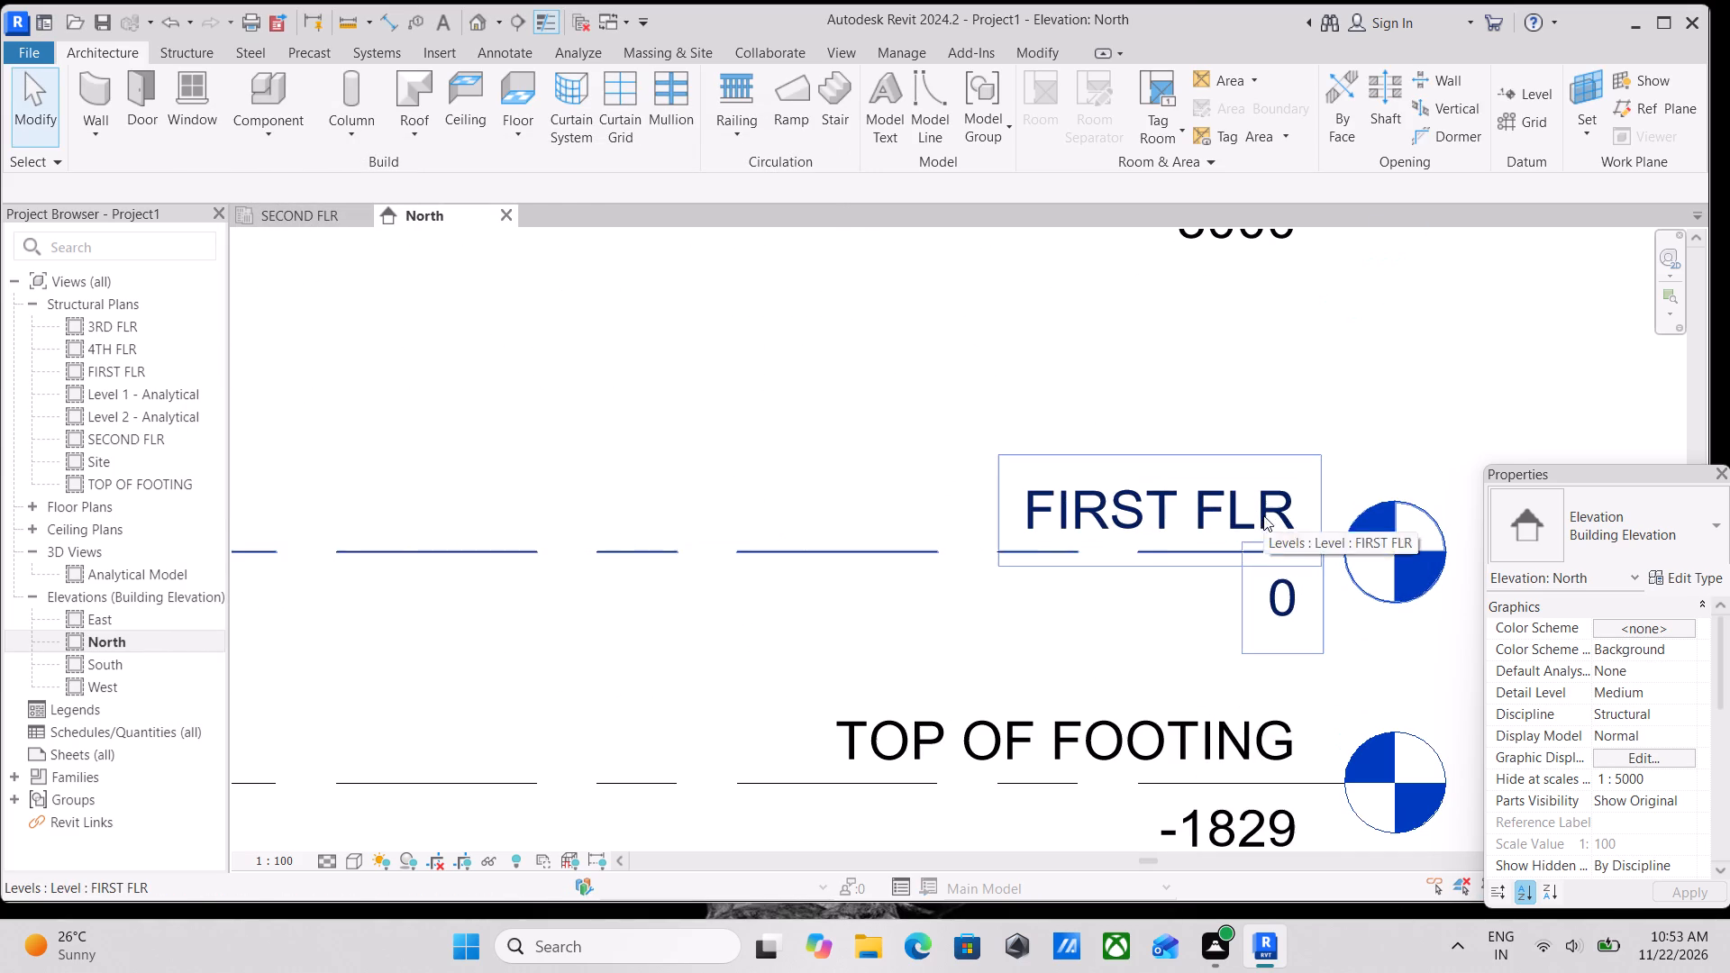
double_click(1245, 501)
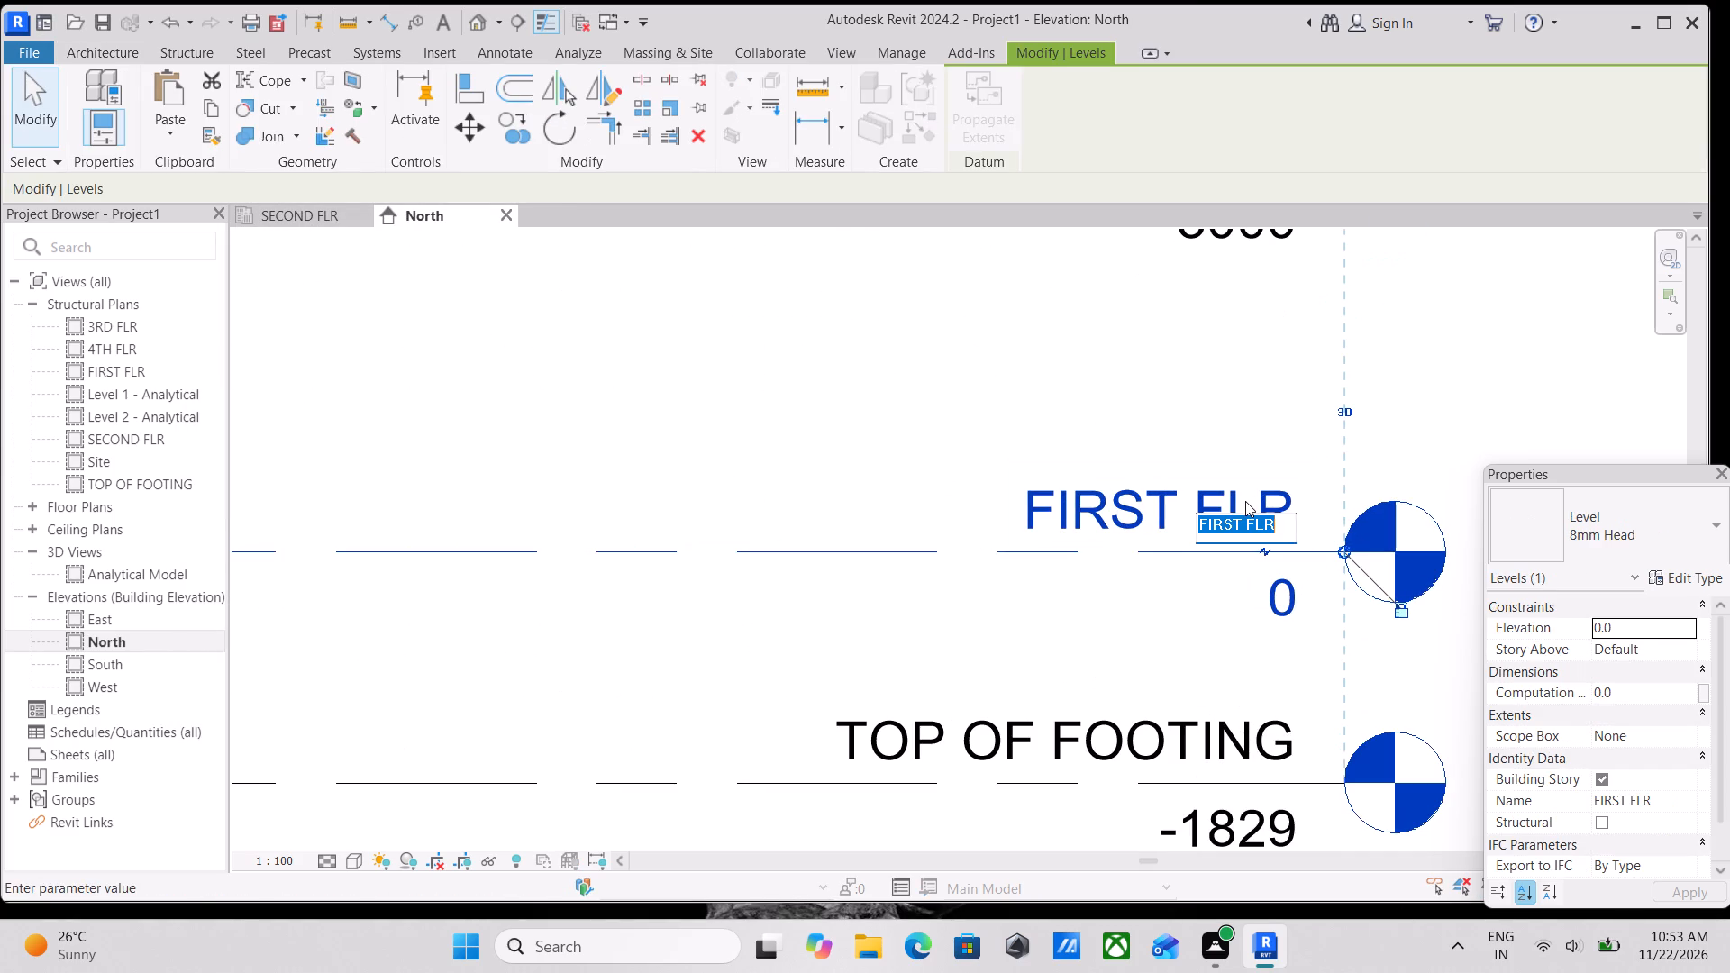
key(g)
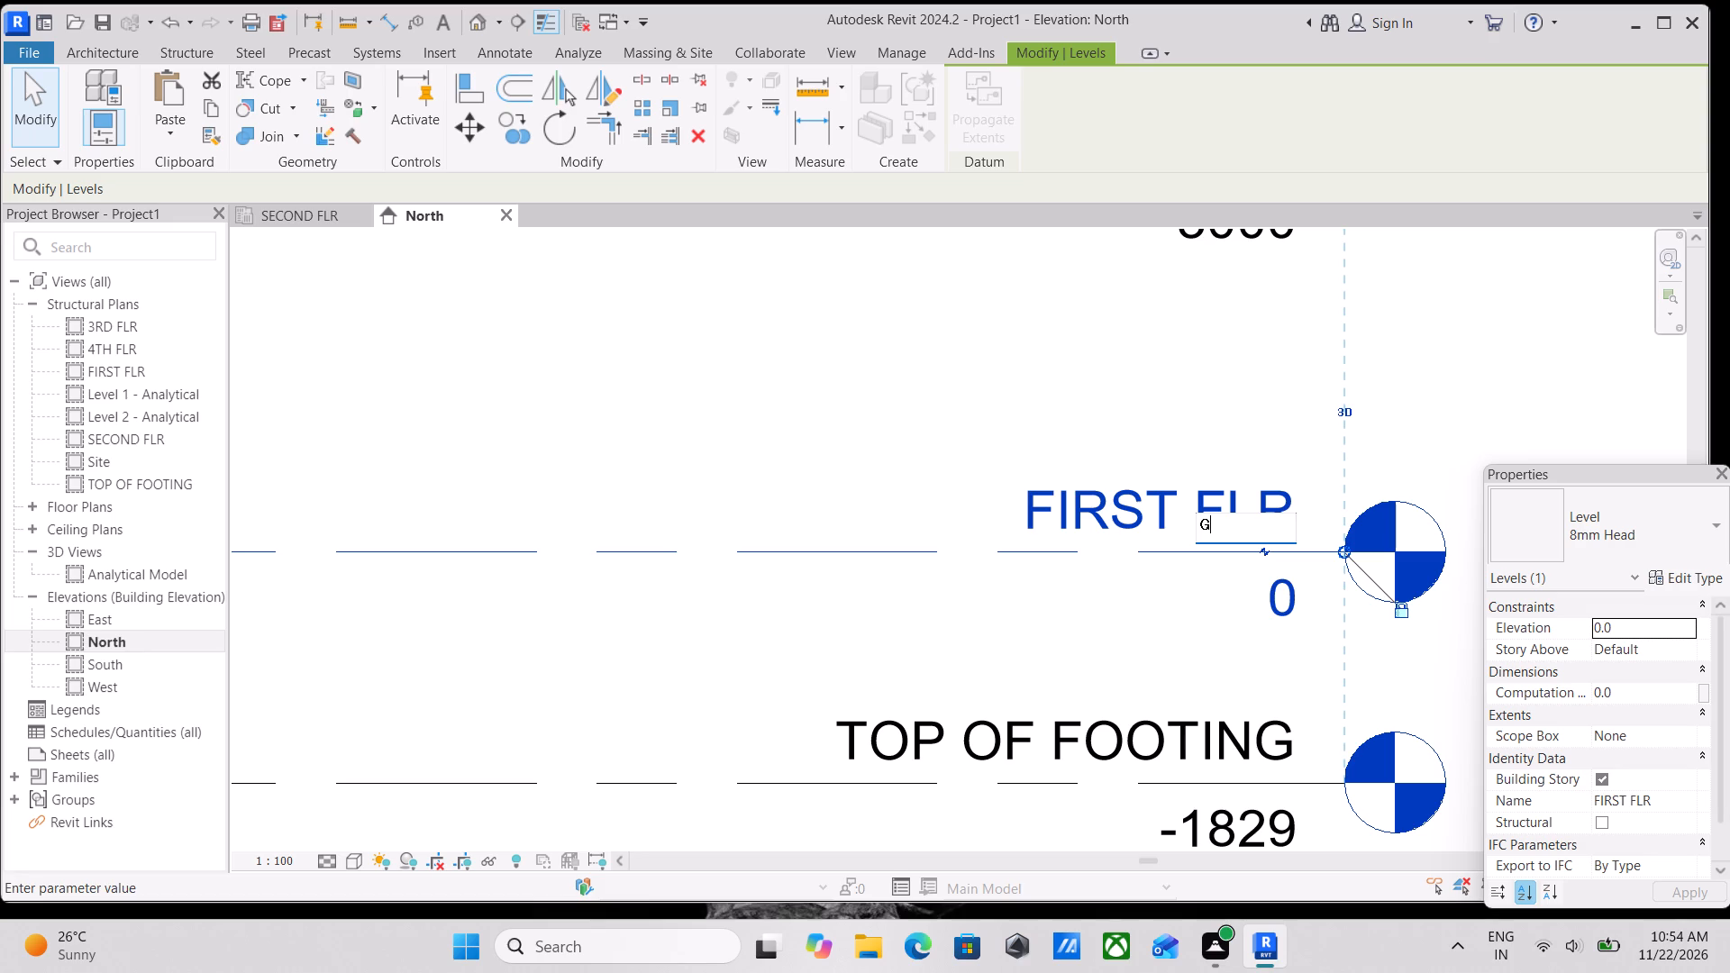
key(r)
text(OU)
key(n)
key(d)
key(space)
text(FL)
key(r)
key(Return)
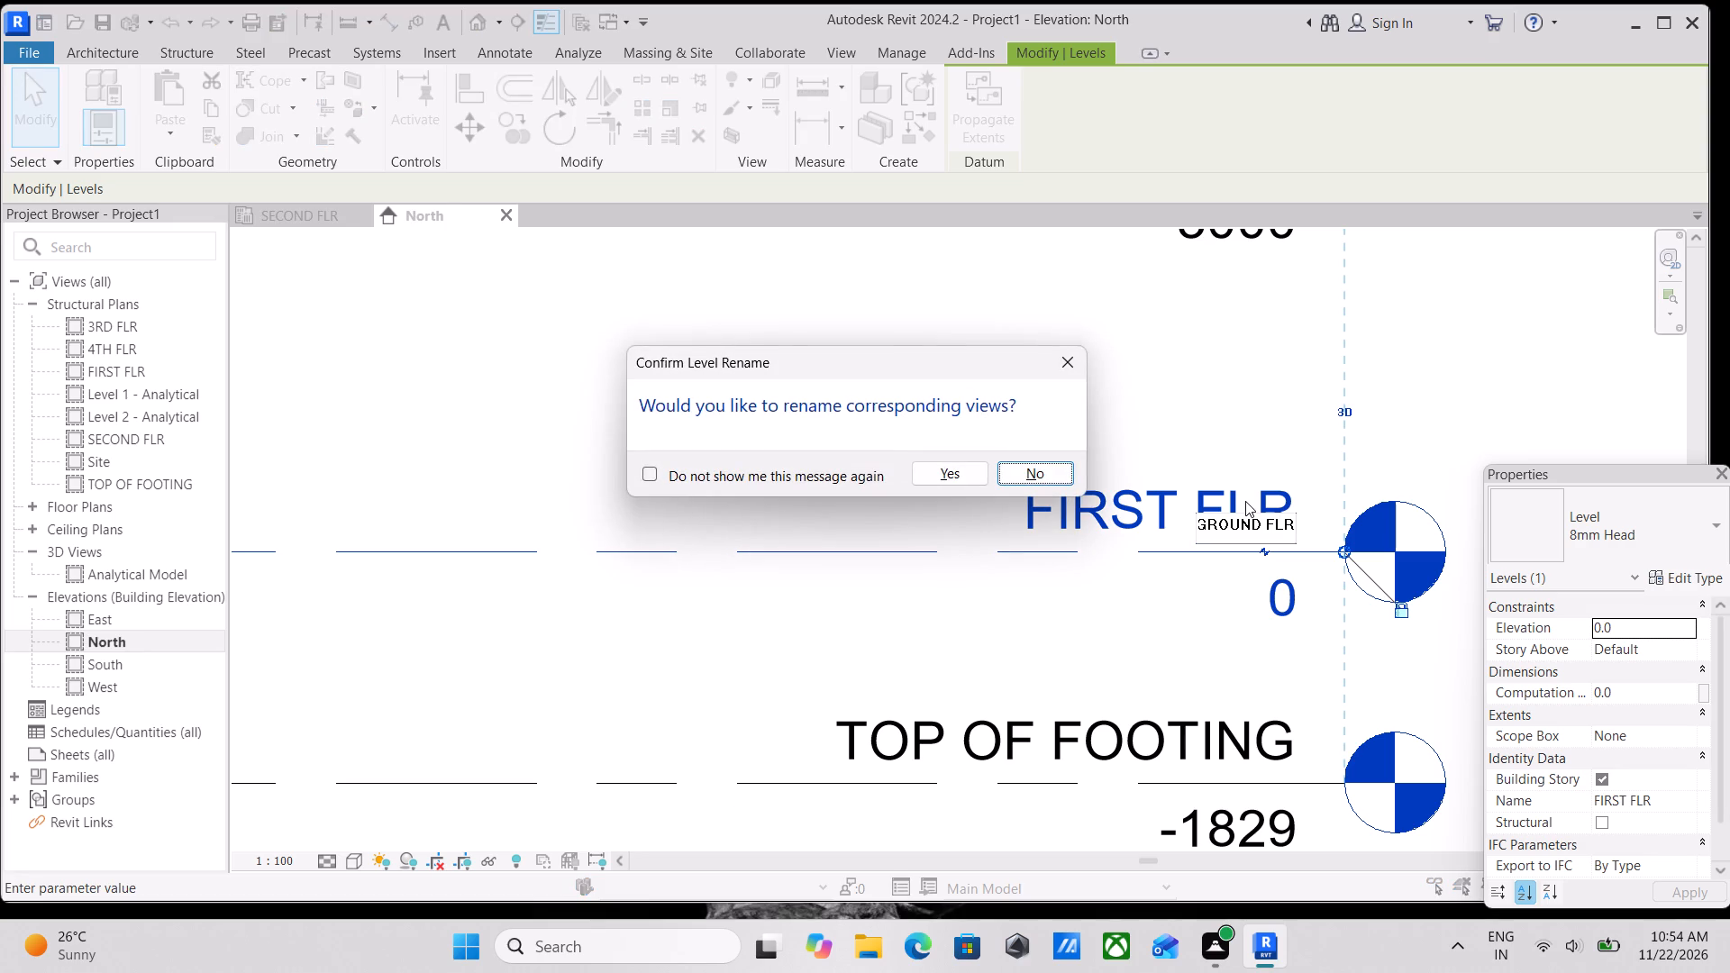
click(961, 484)
Rename the SECOND FLR level as FIRST FLR in the North elevation, renaming the corresponding views too.
scroll(1033, 636, down, 3)
middle_drag(991, 637, 1044, 778)
scroll(1043, 779, down, 1)
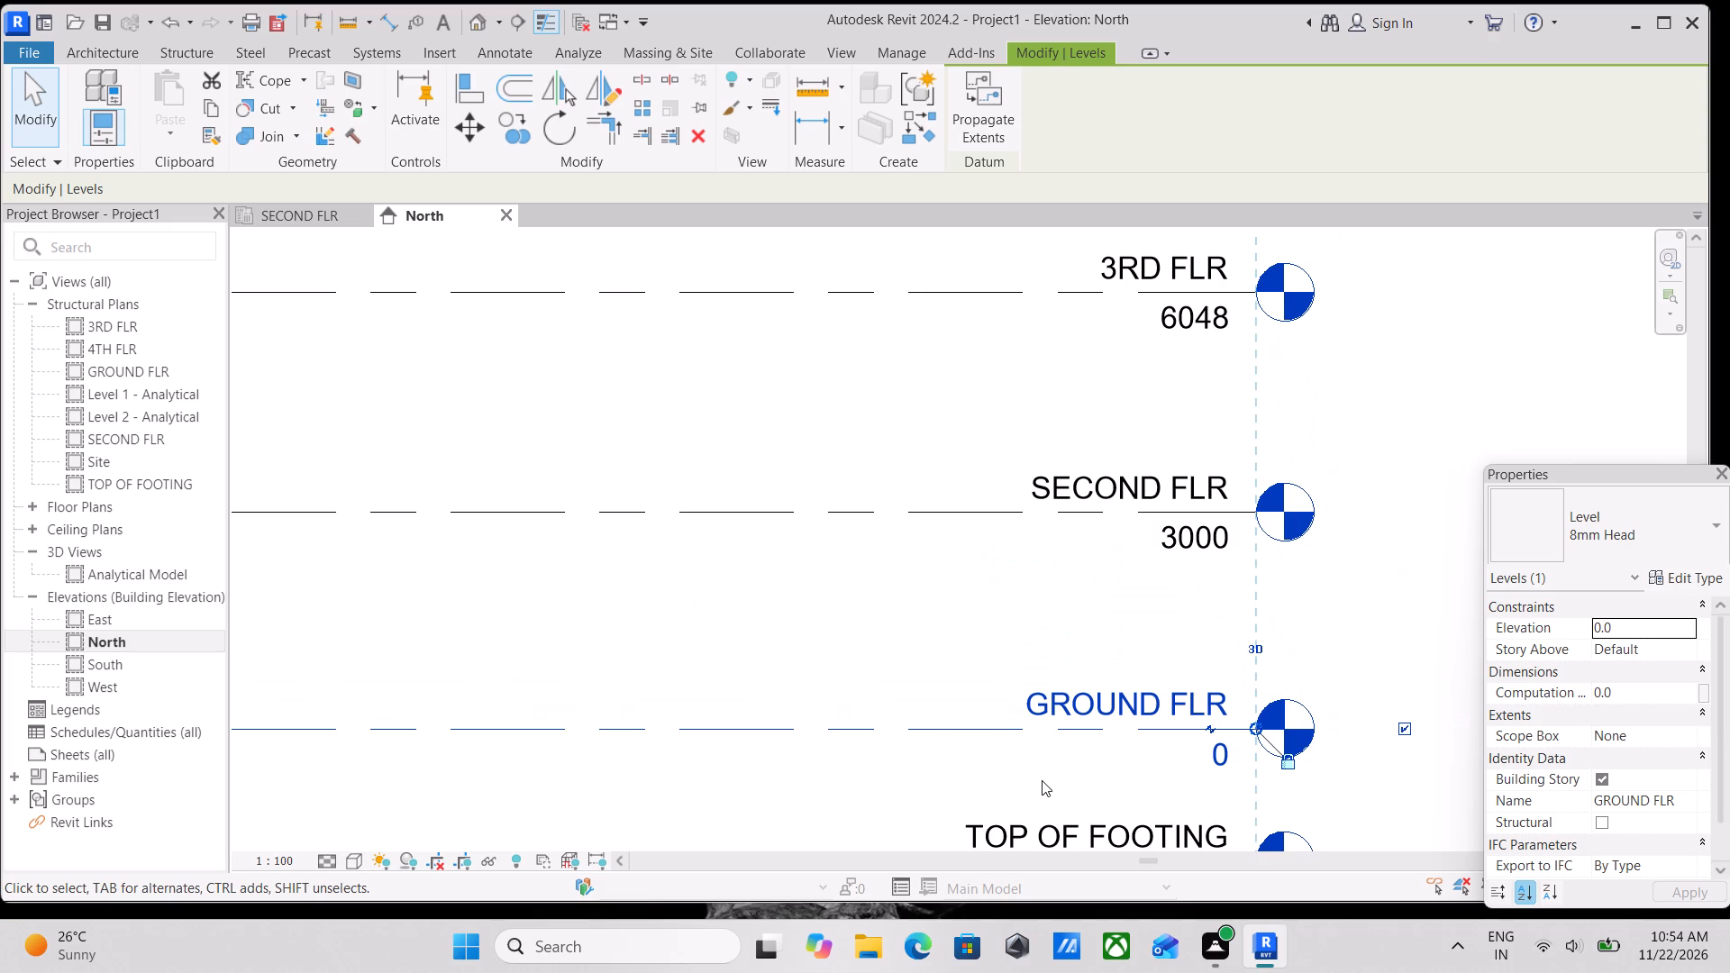
middle_drag(1035, 628, 892, 645)
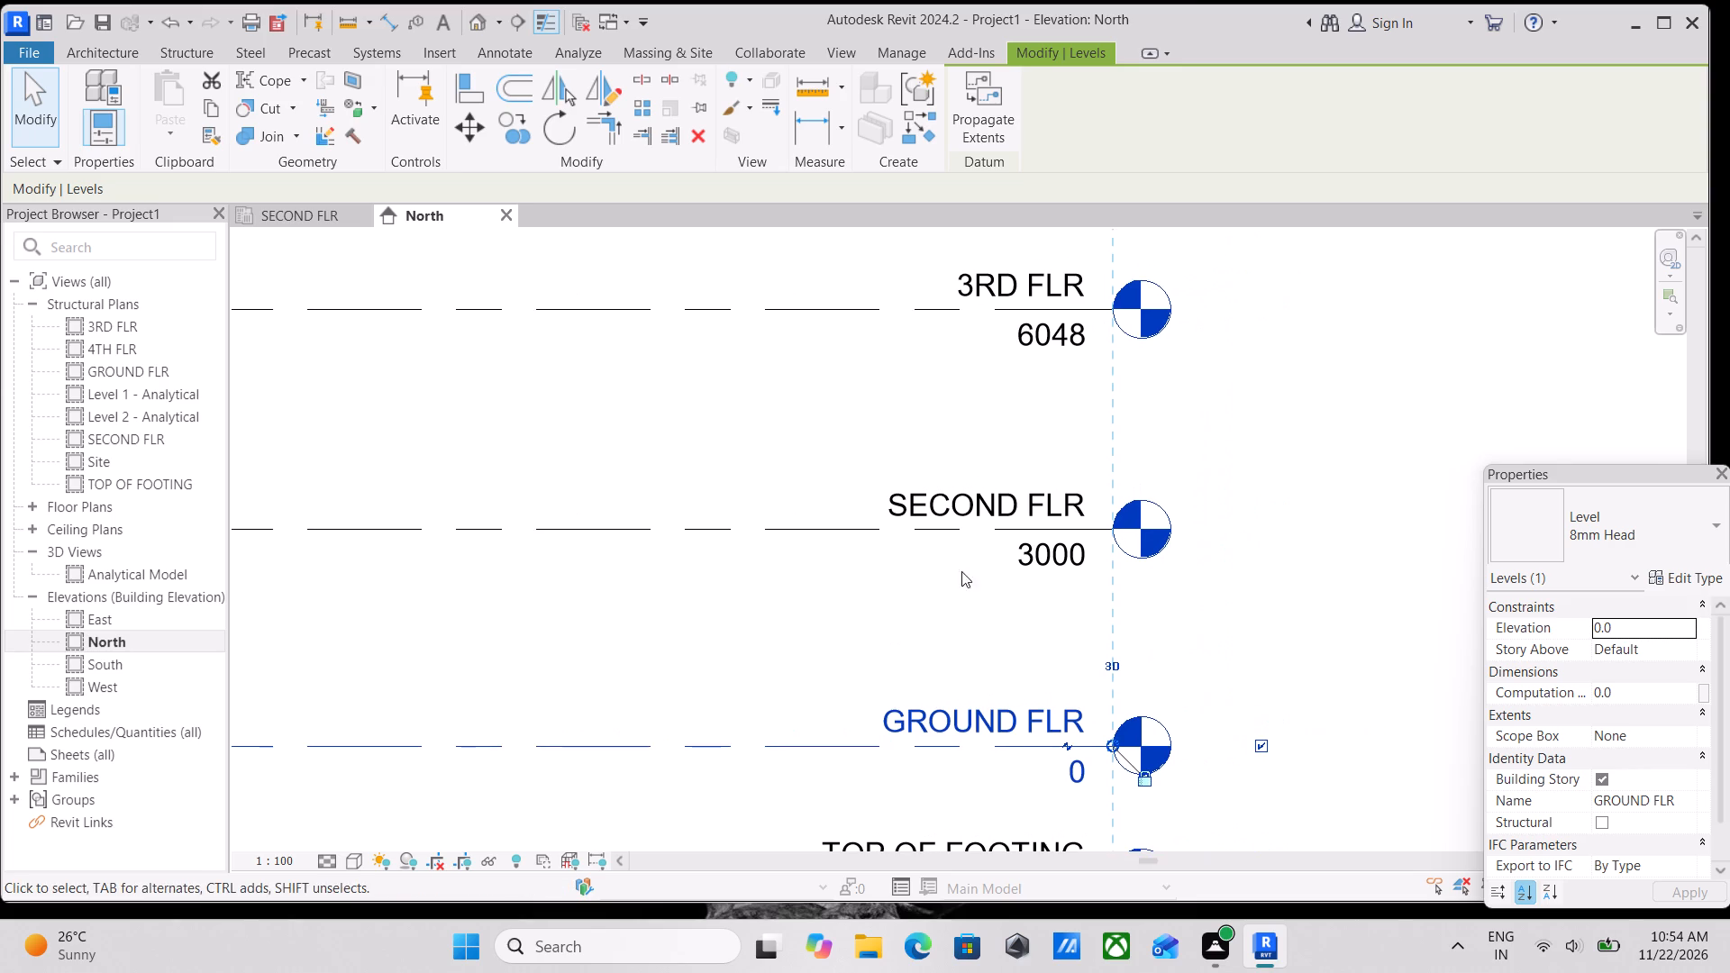
middle_drag(968, 566, 947, 640)
scroll(947, 640, up, 1)
double_click(993, 559)
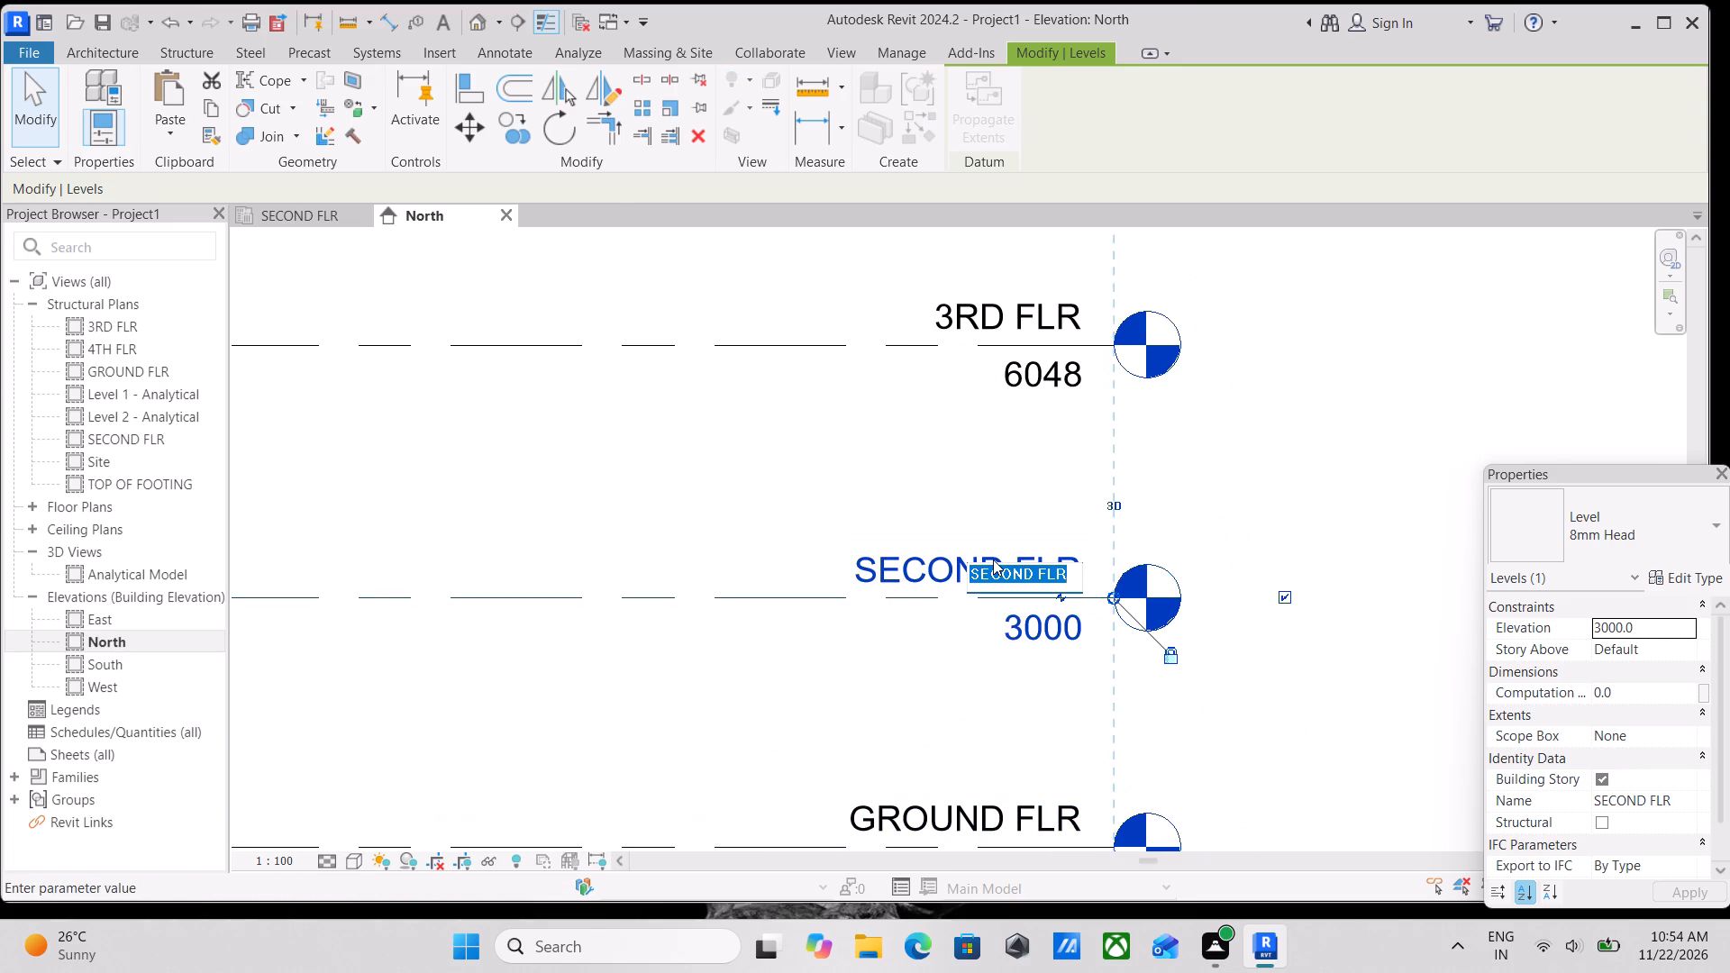
text(FI)
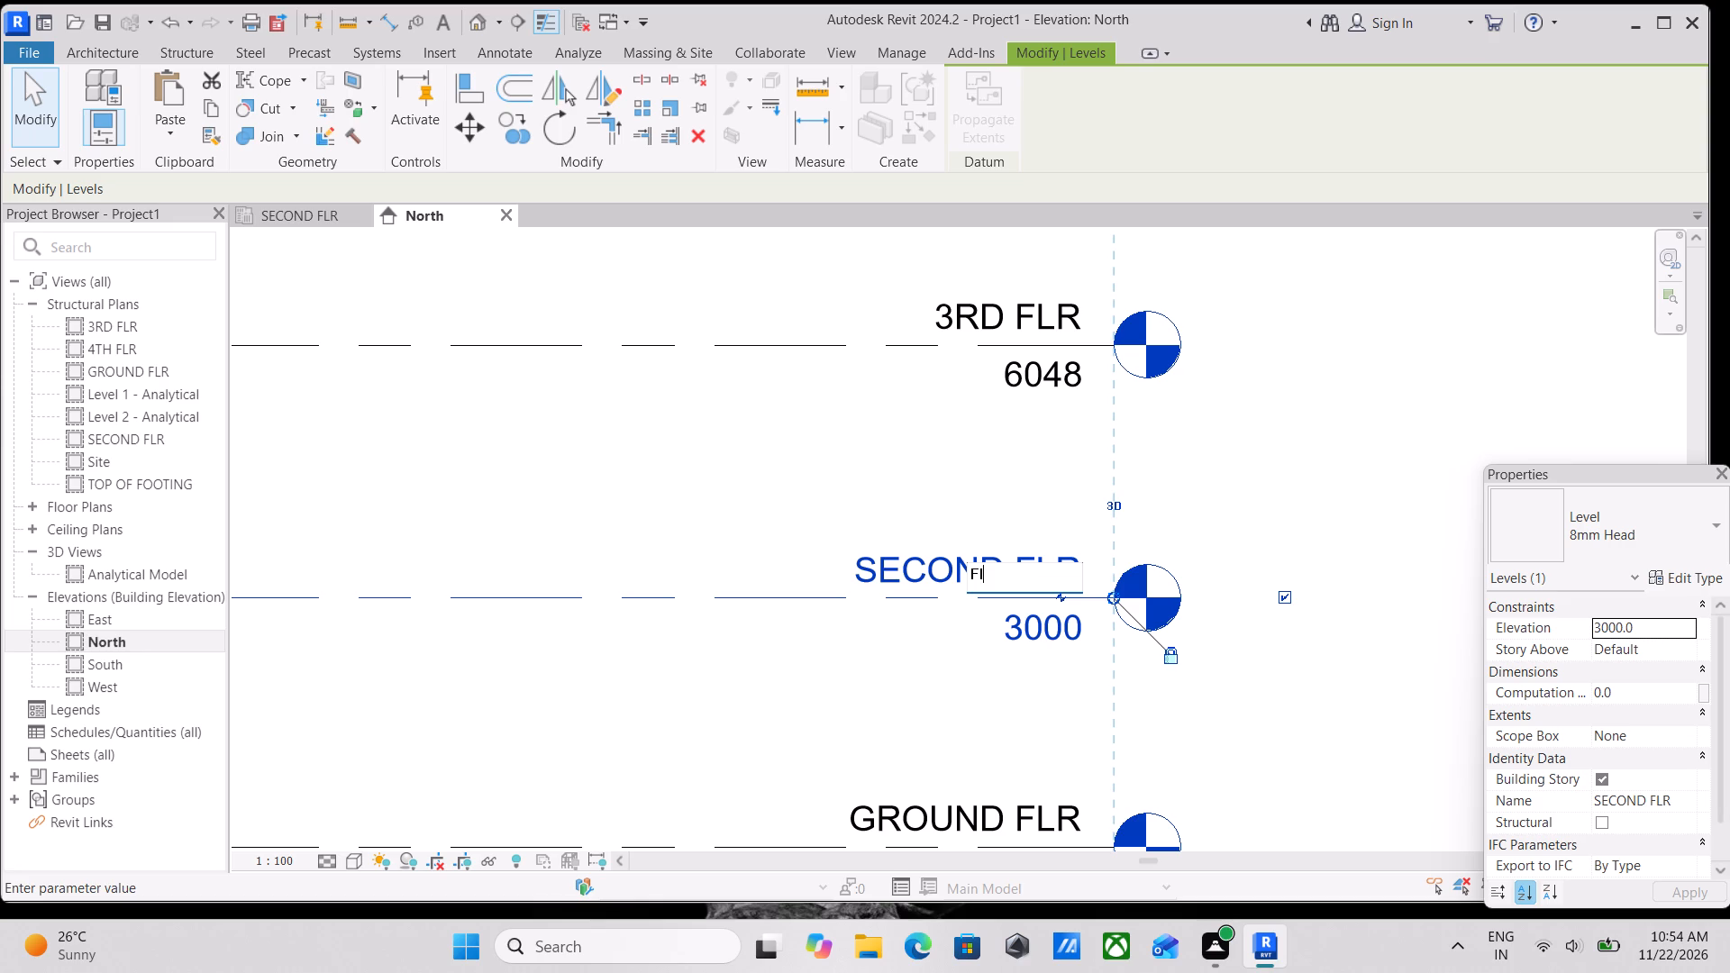
text(RST)
key(space)
text(FLR)
key(Return)
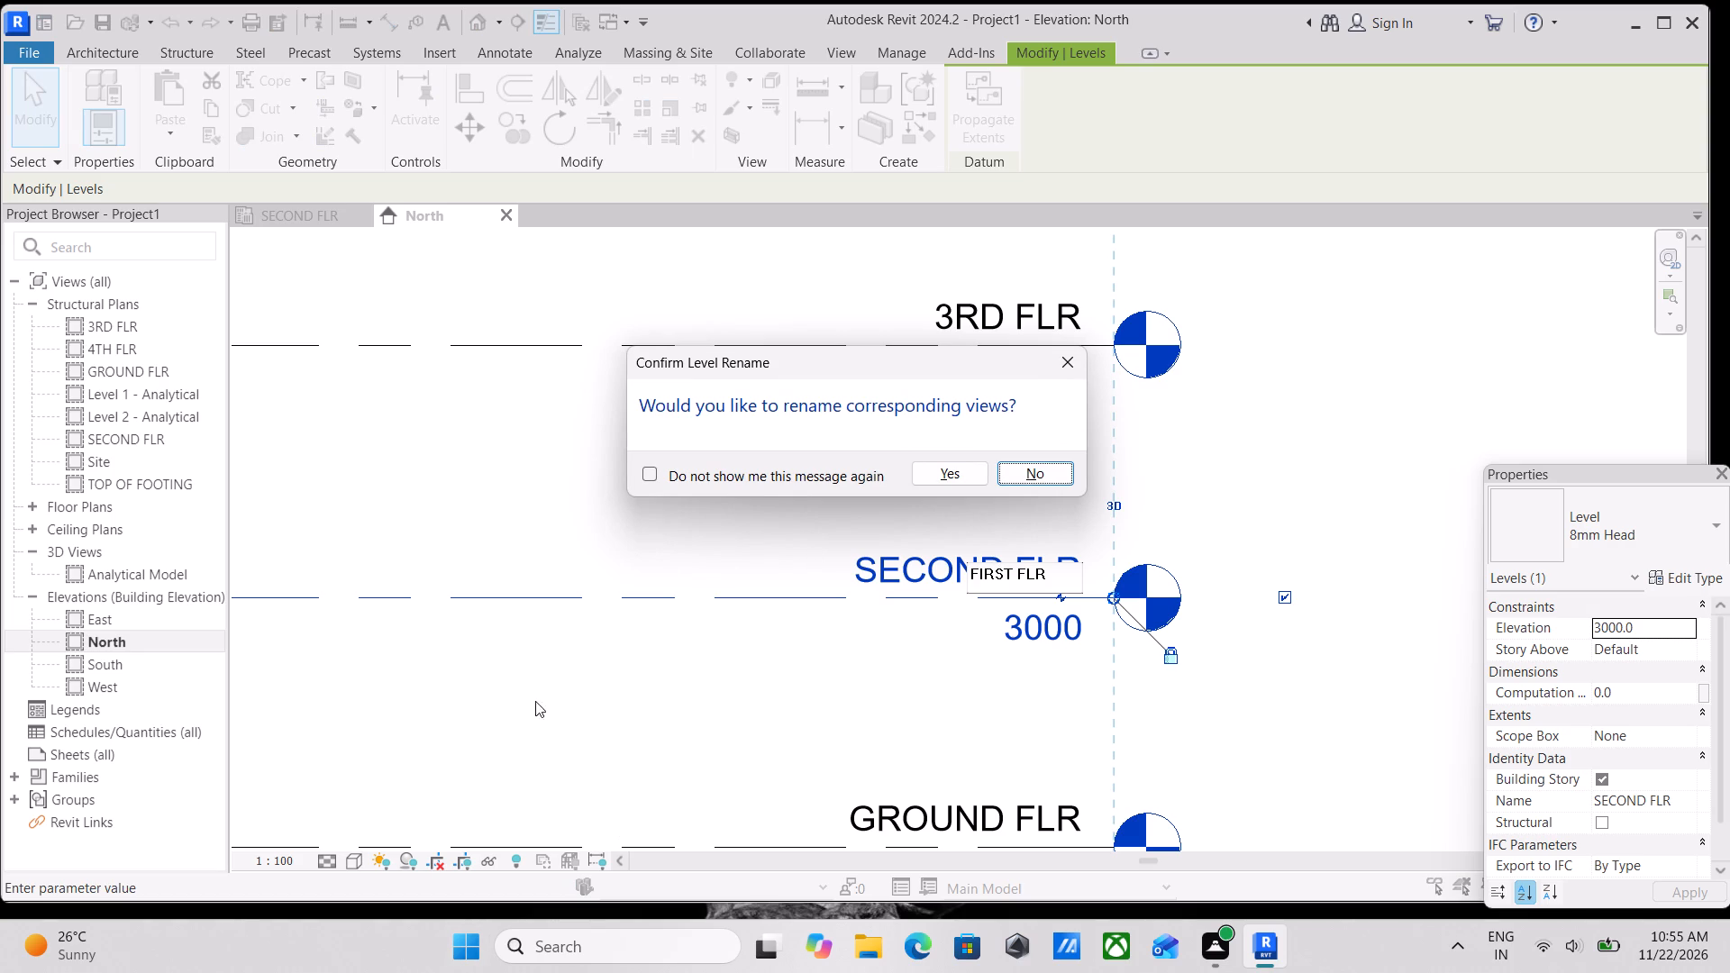
click(976, 481)
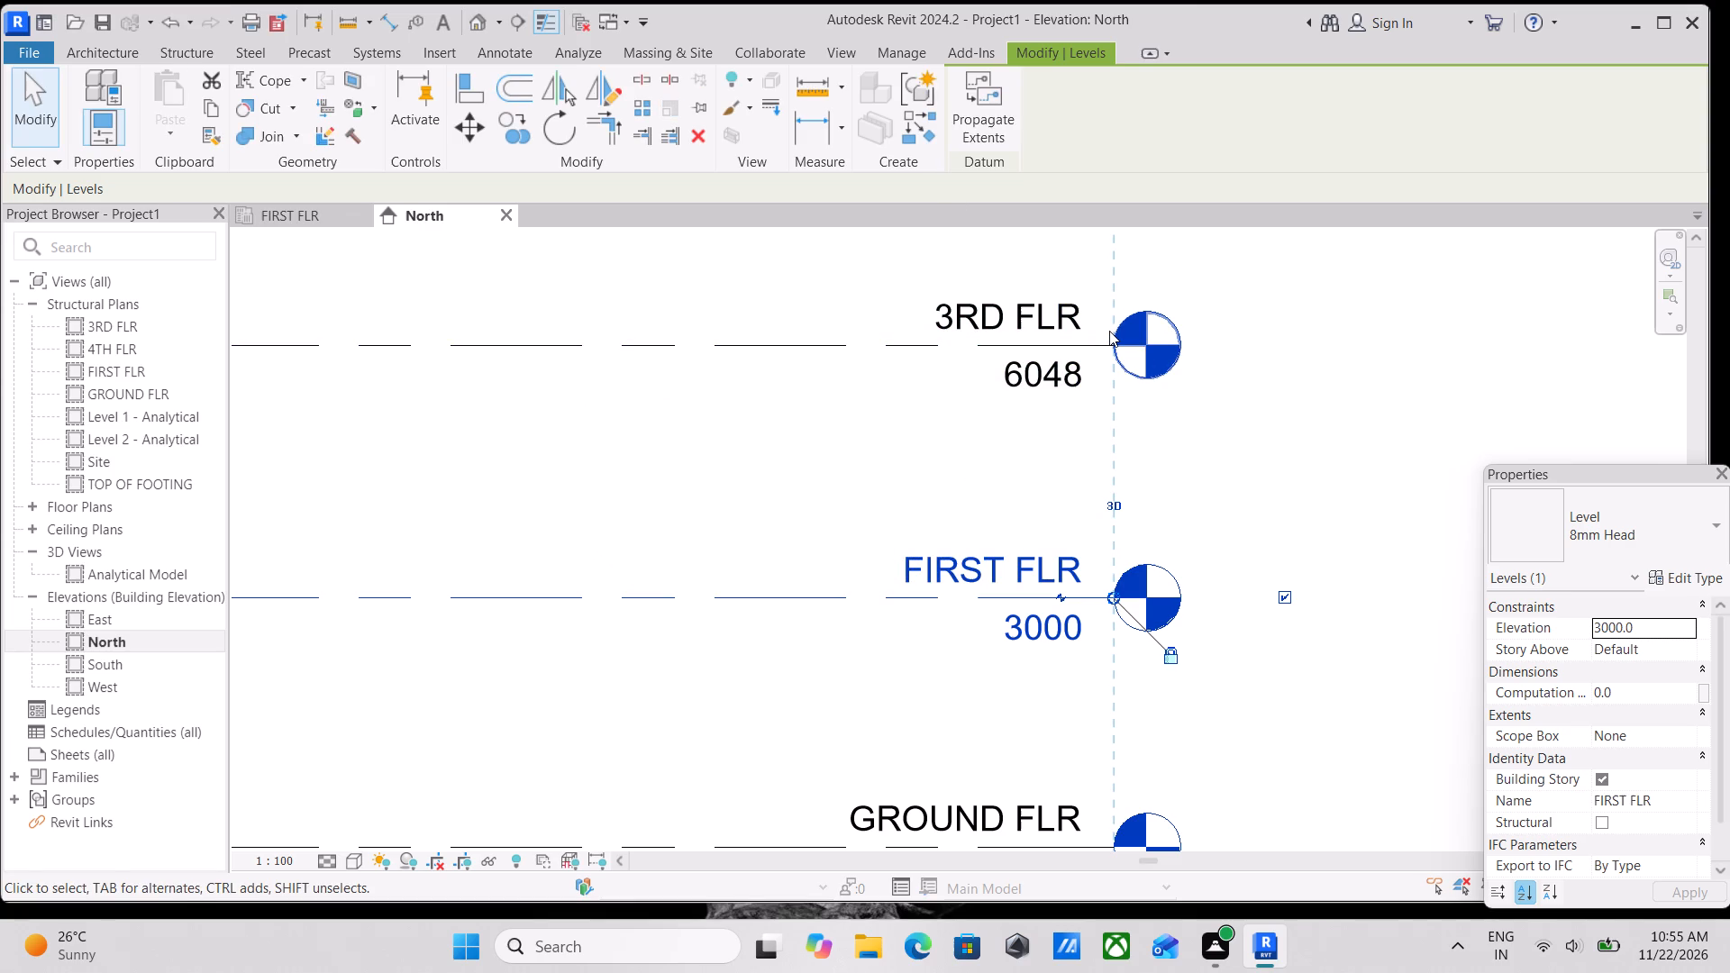
Rename the 3RD FLR level as SECOND FLR, and rename its corresponding views as well.
click(1063, 324)
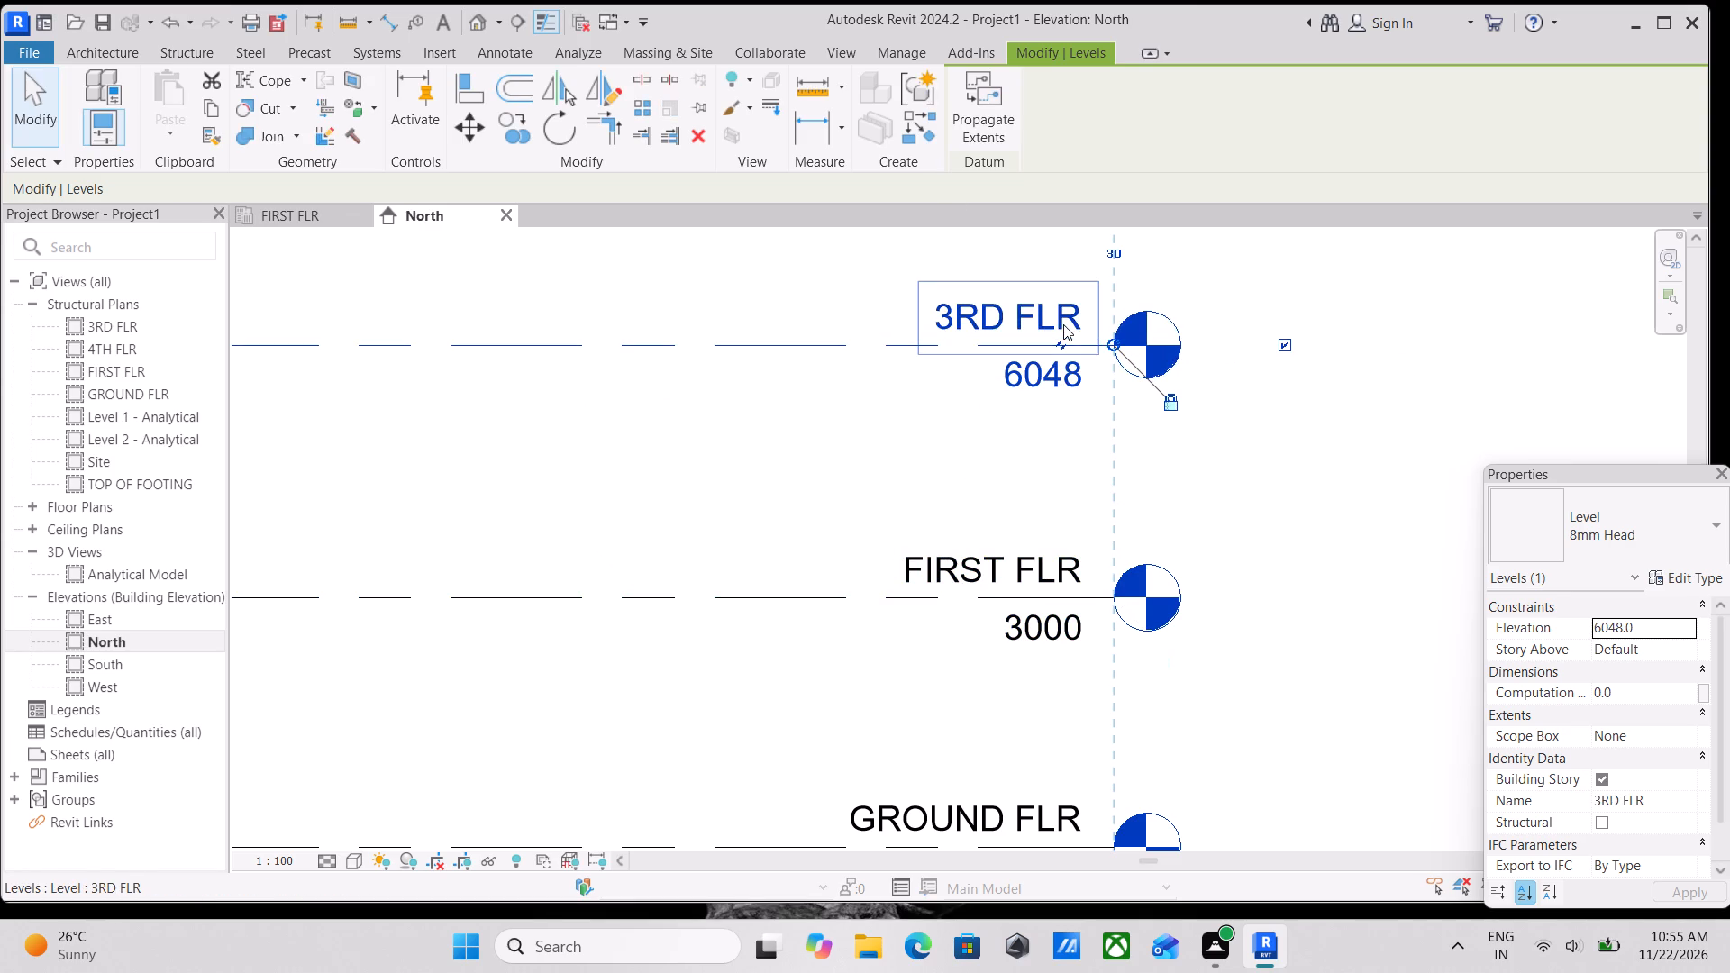
click(1063, 324)
scroll(1063, 324, down, 1)
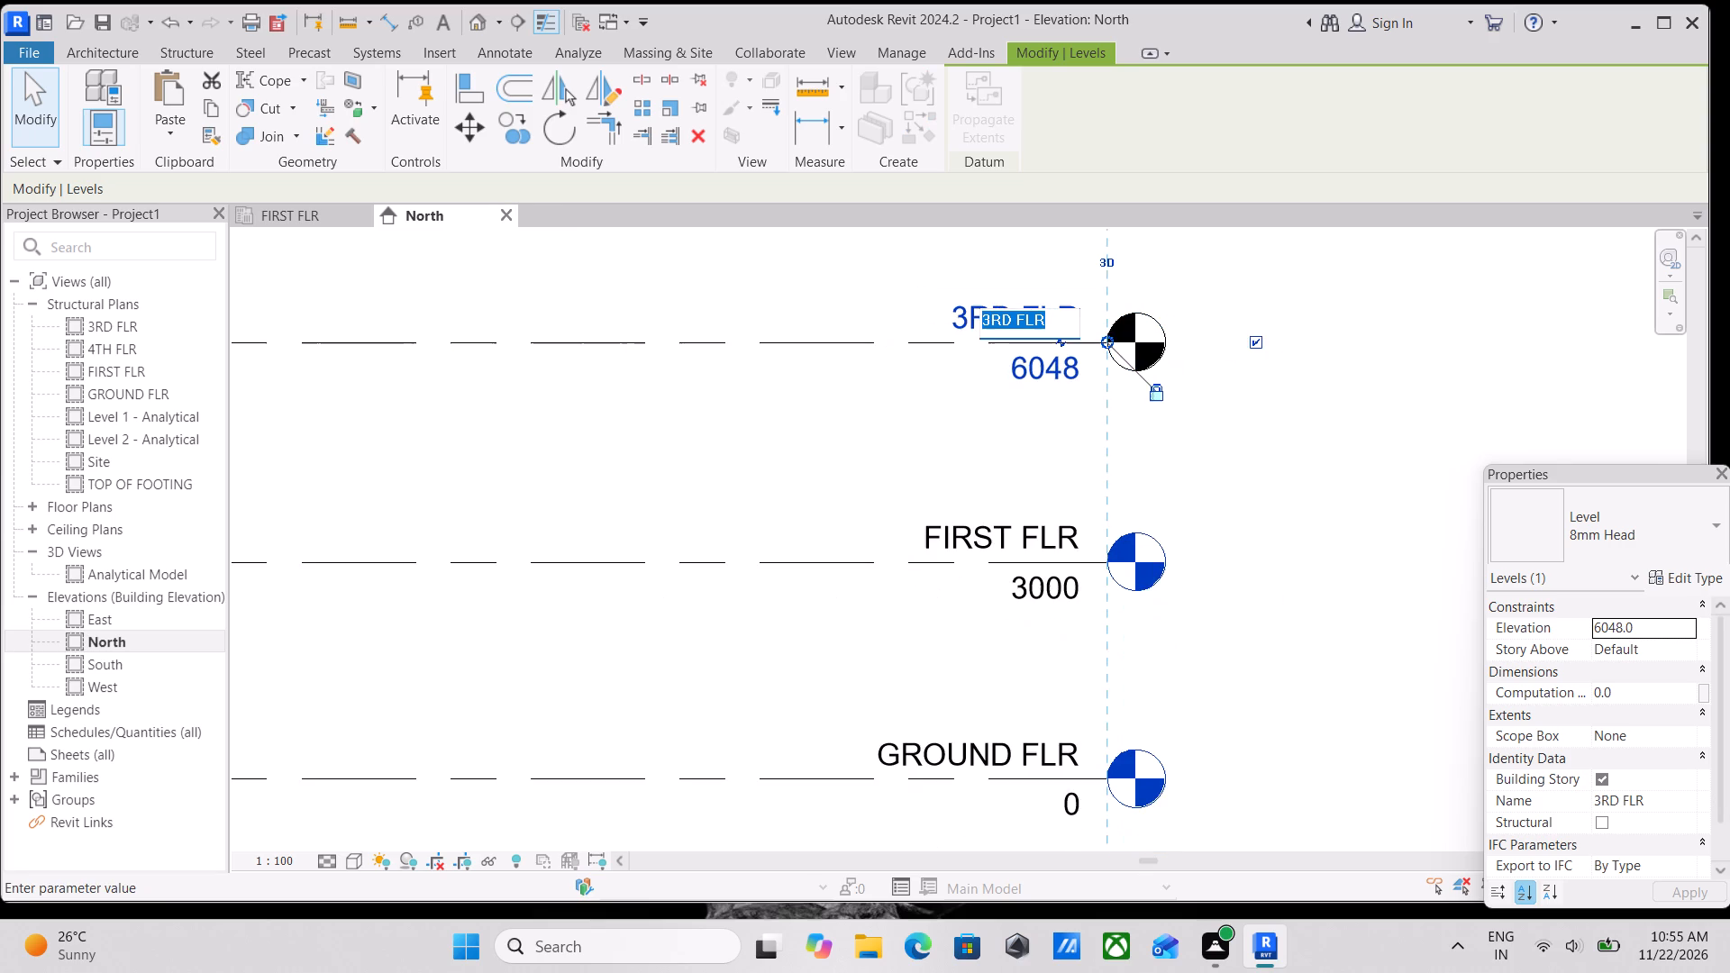
scroll(1063, 324, down, 7)
scroll(1063, 324, up, 6)
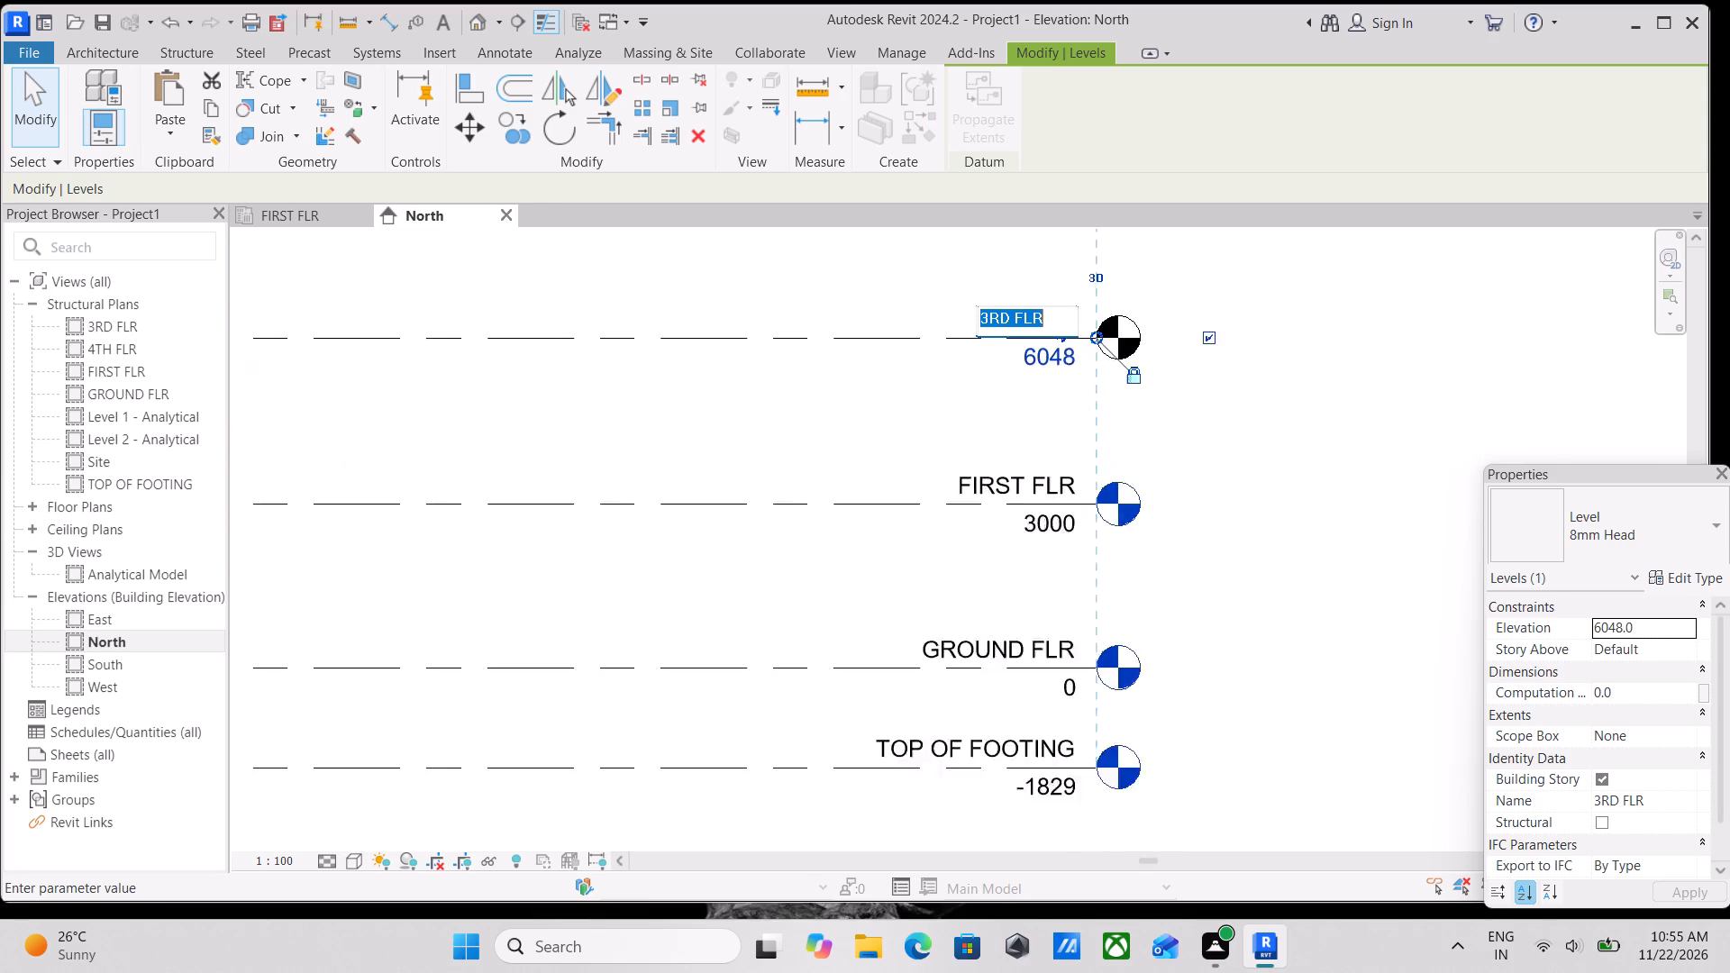
scroll(1063, 324, up, 9)
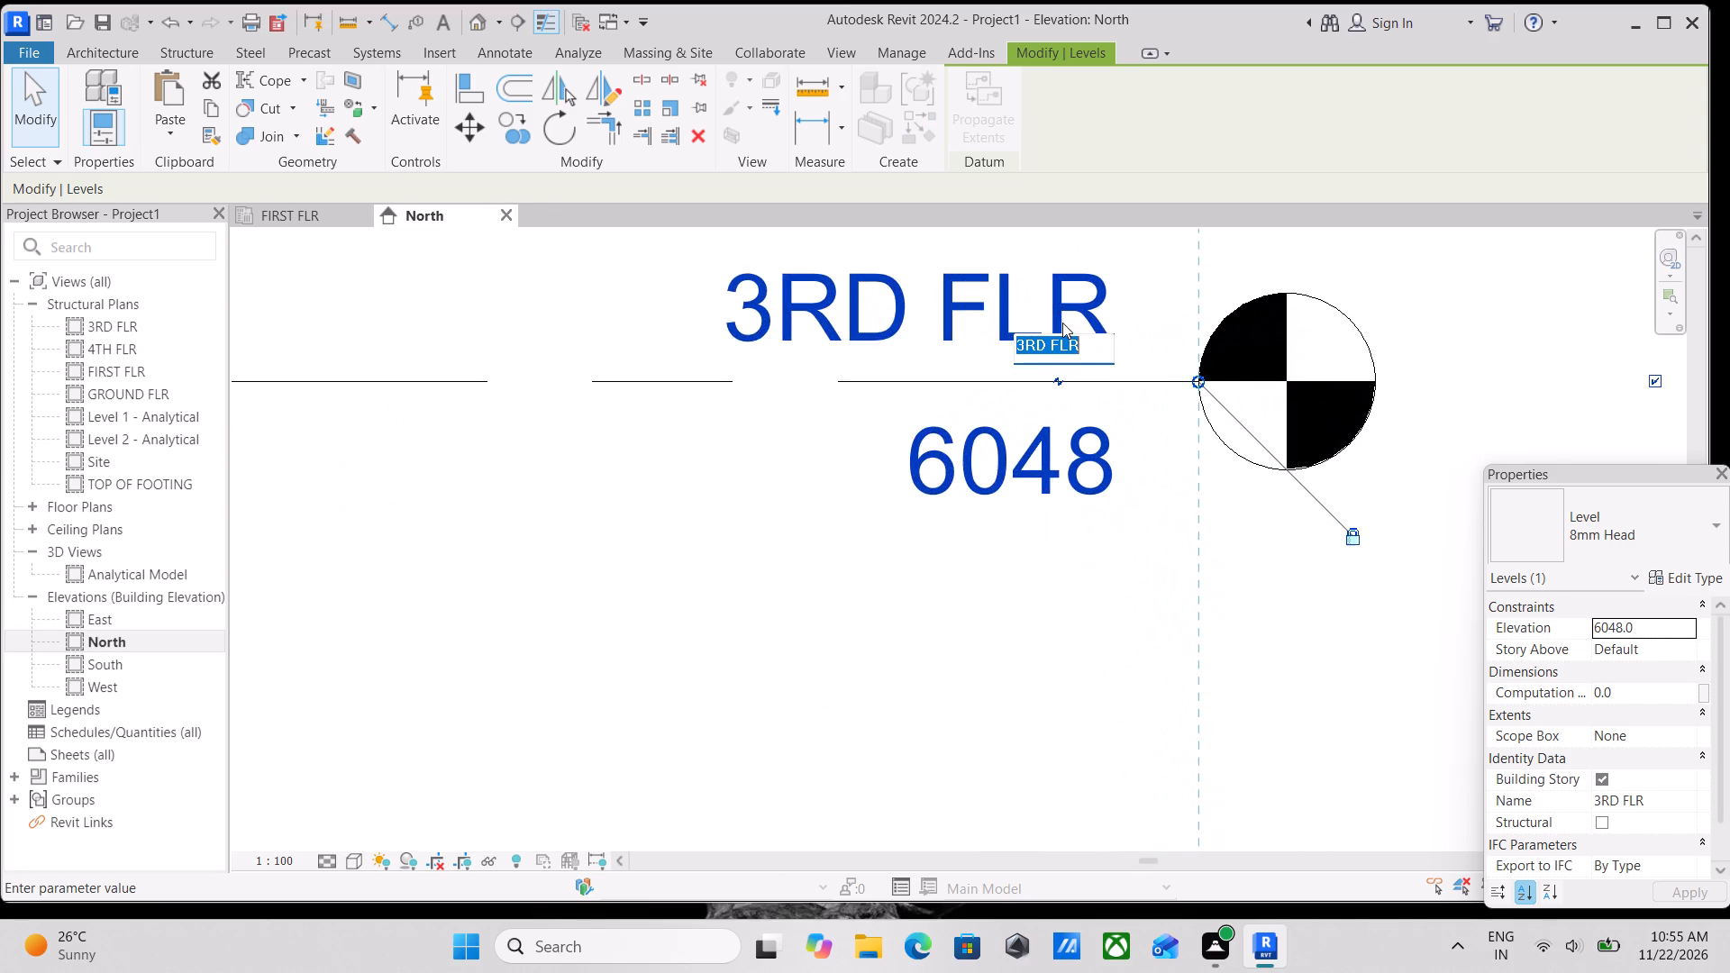
scroll(1062, 323, down, 1)
scroll(1062, 323, up, 2)
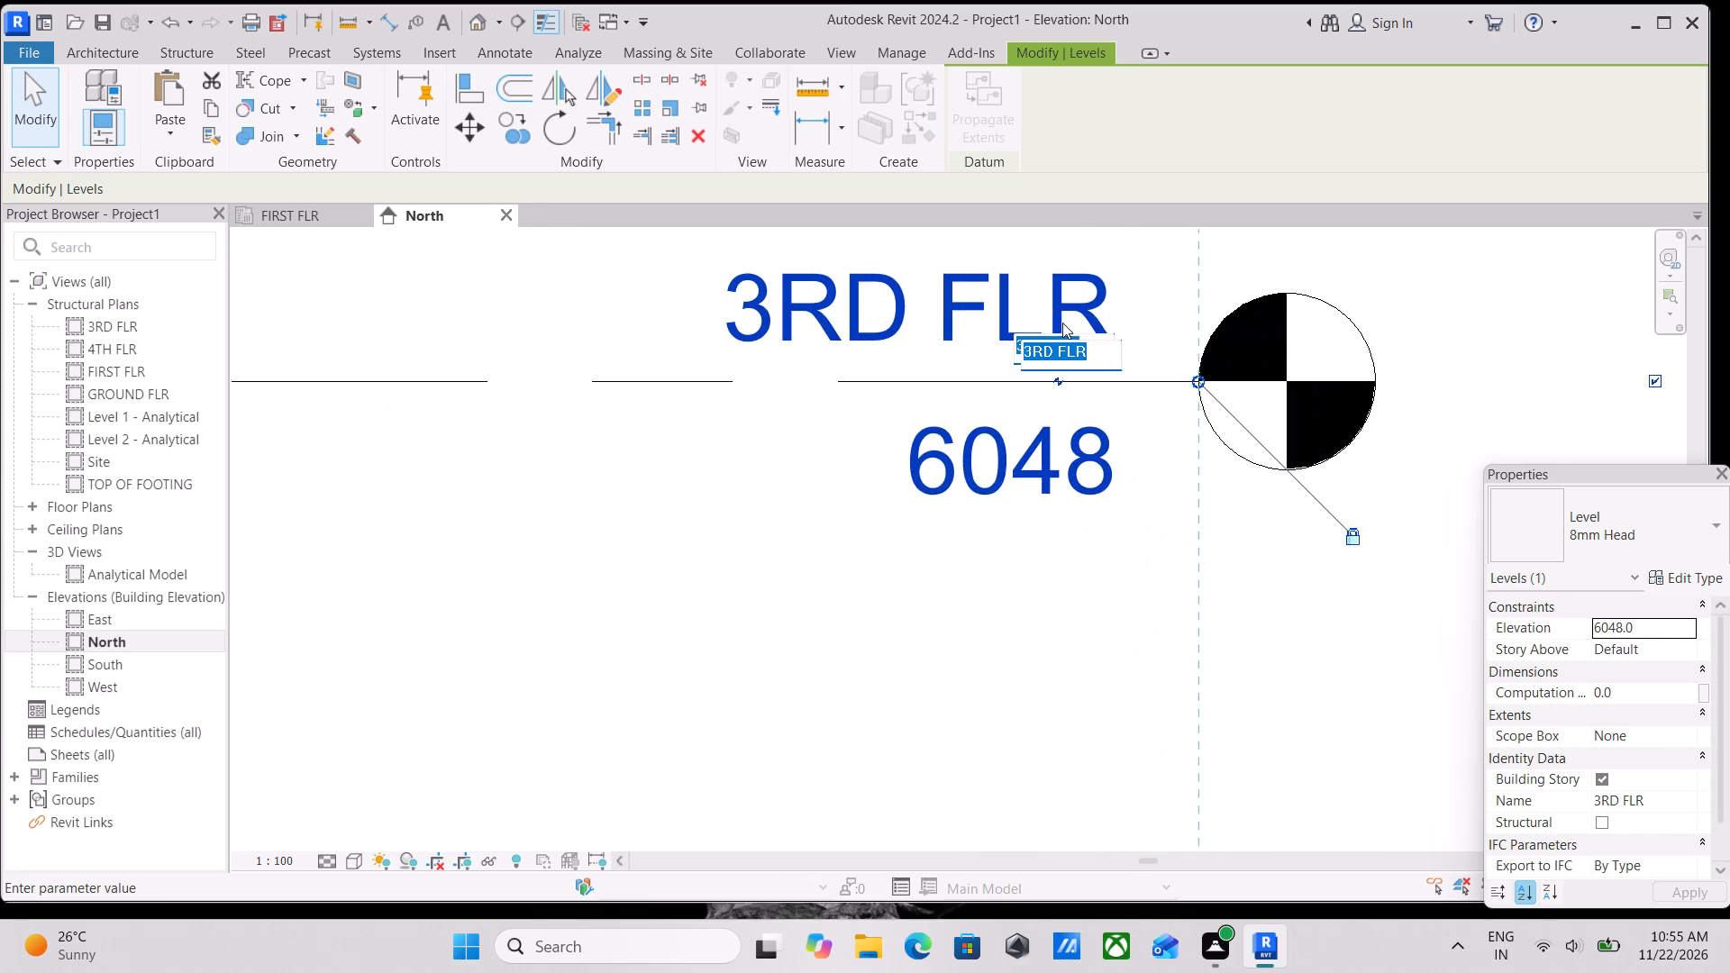
scroll(1062, 323, up, 2)
scroll(1062, 323, down, 10)
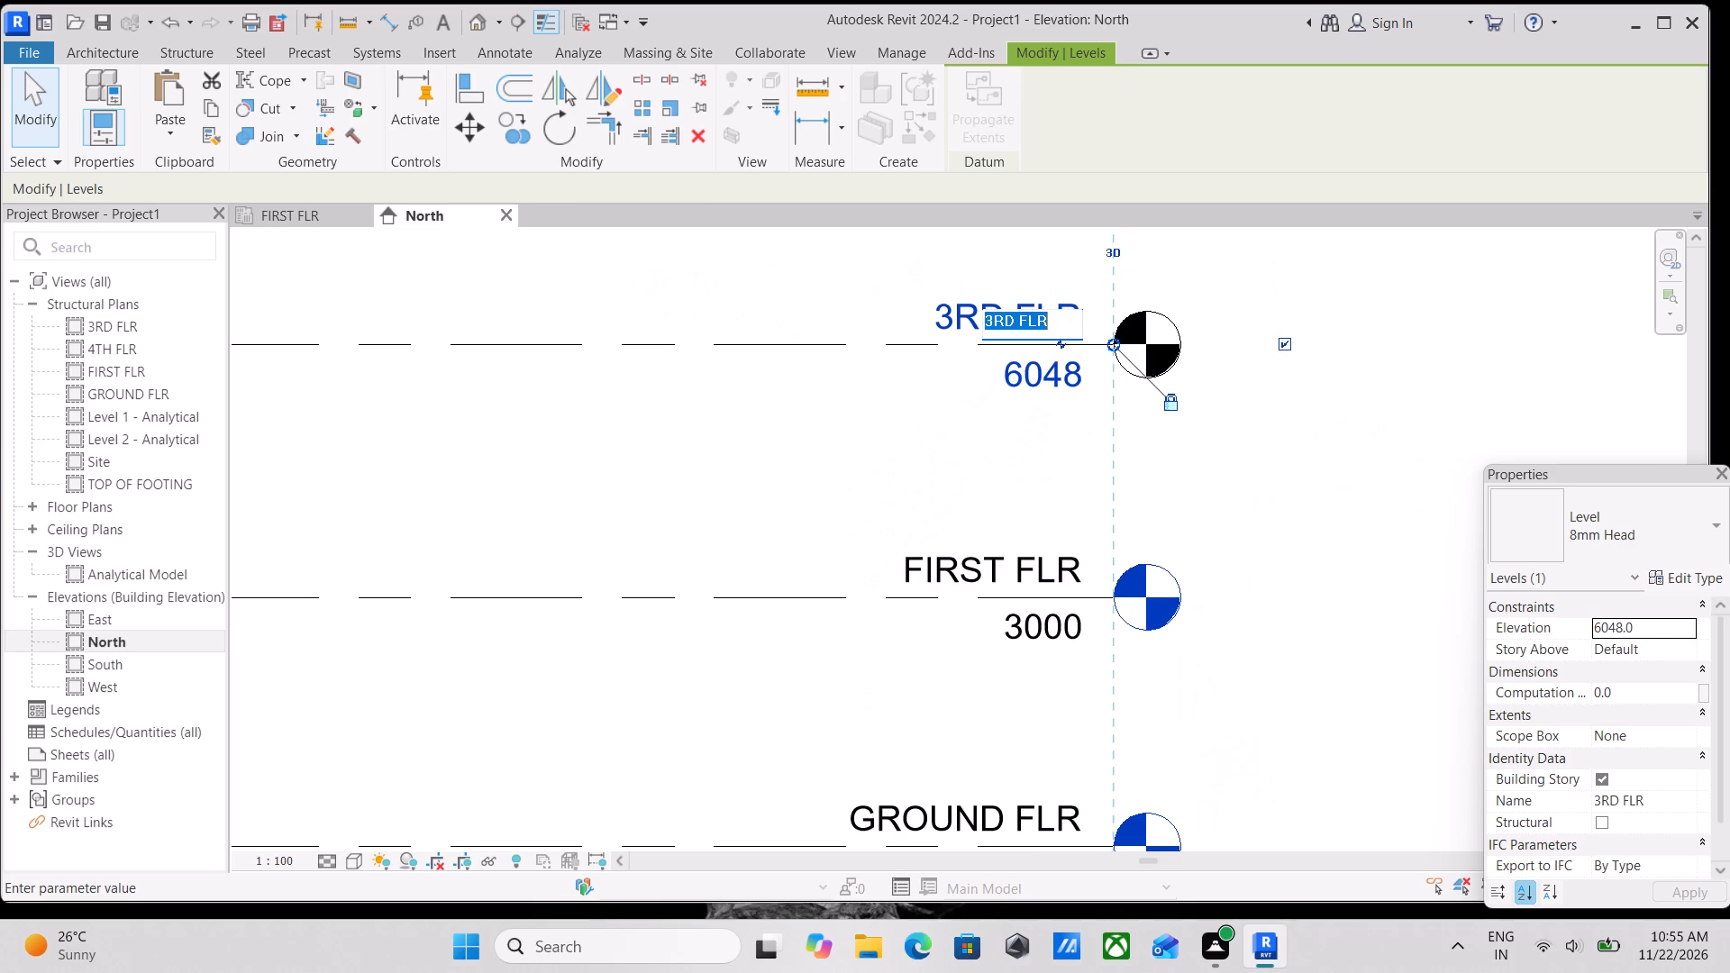
text(SE)
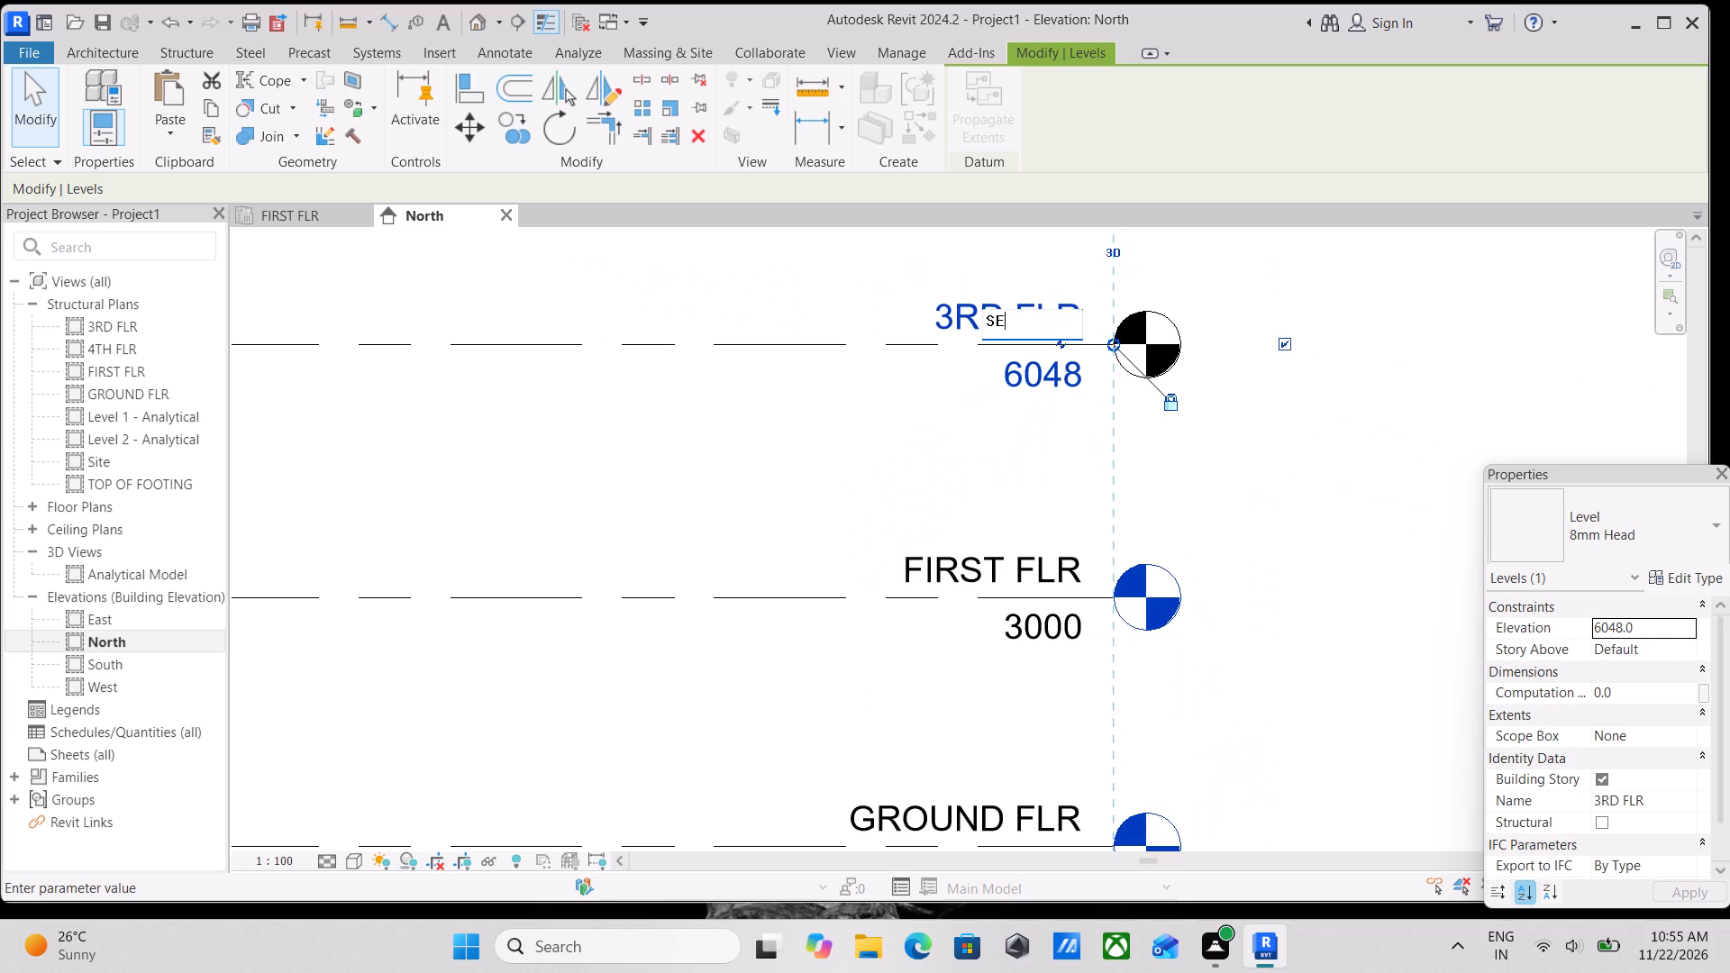
text(CON)
key(d)
key(space)
text(FLR)
key(Return)
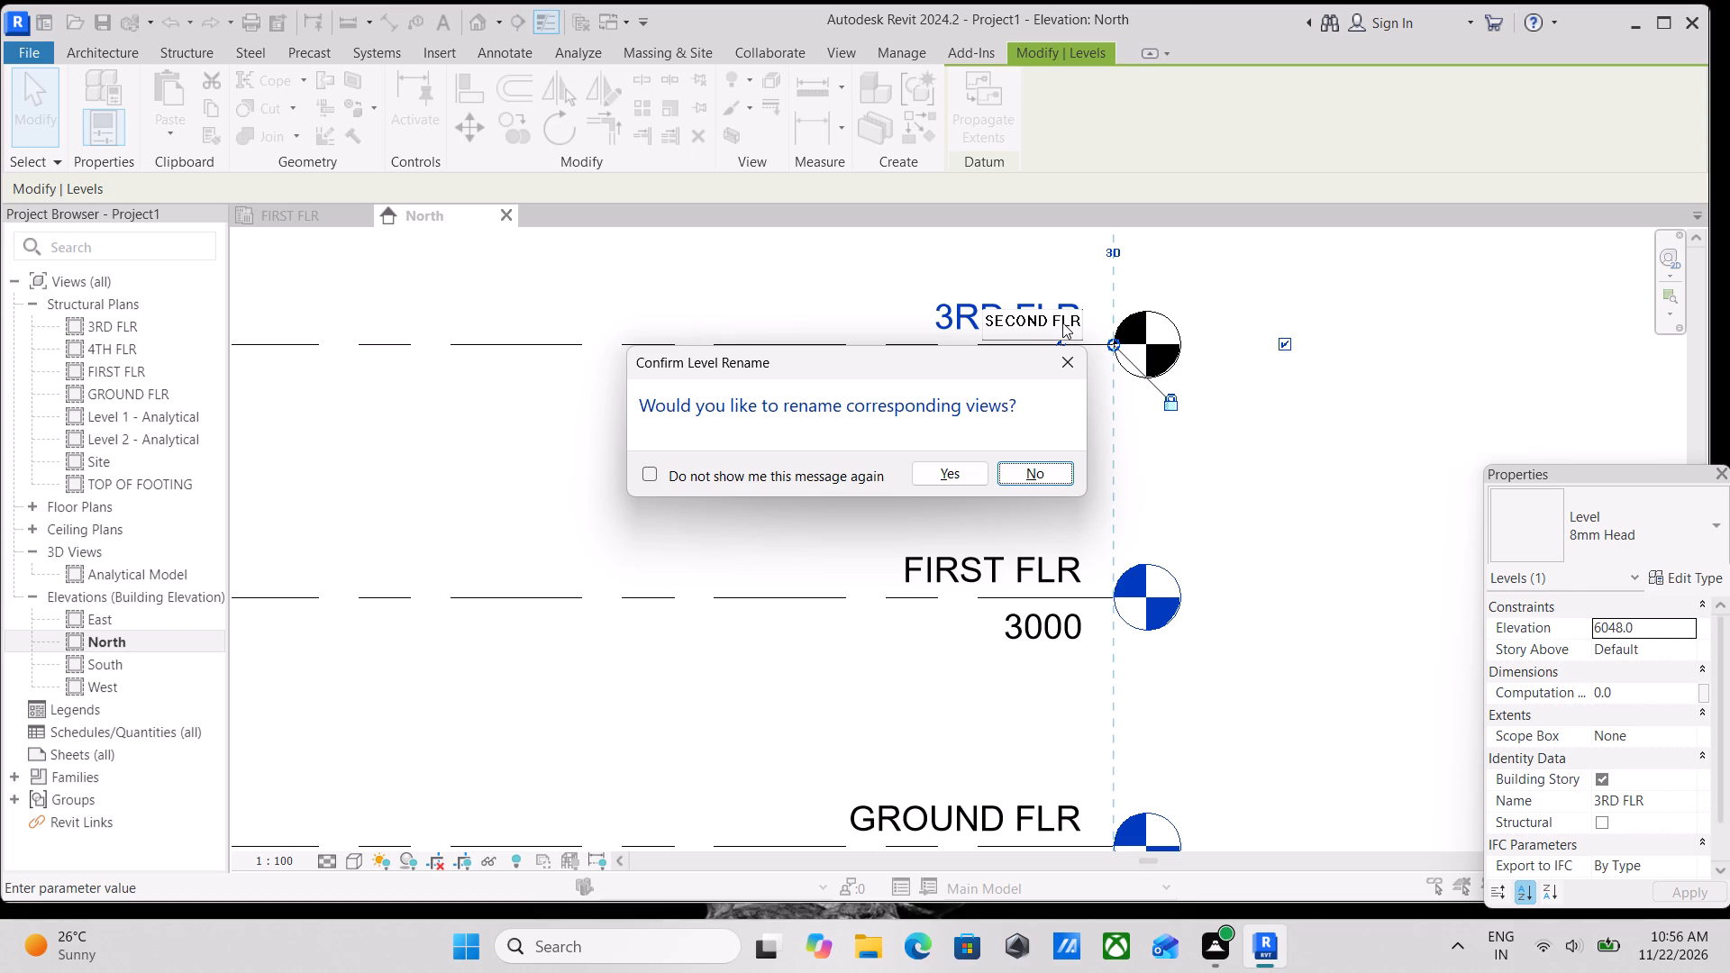
scroll(1062, 323, down, 2)
scroll(1062, 323, up, 2)
scroll(994, 529, up, 1)
click(949, 473)
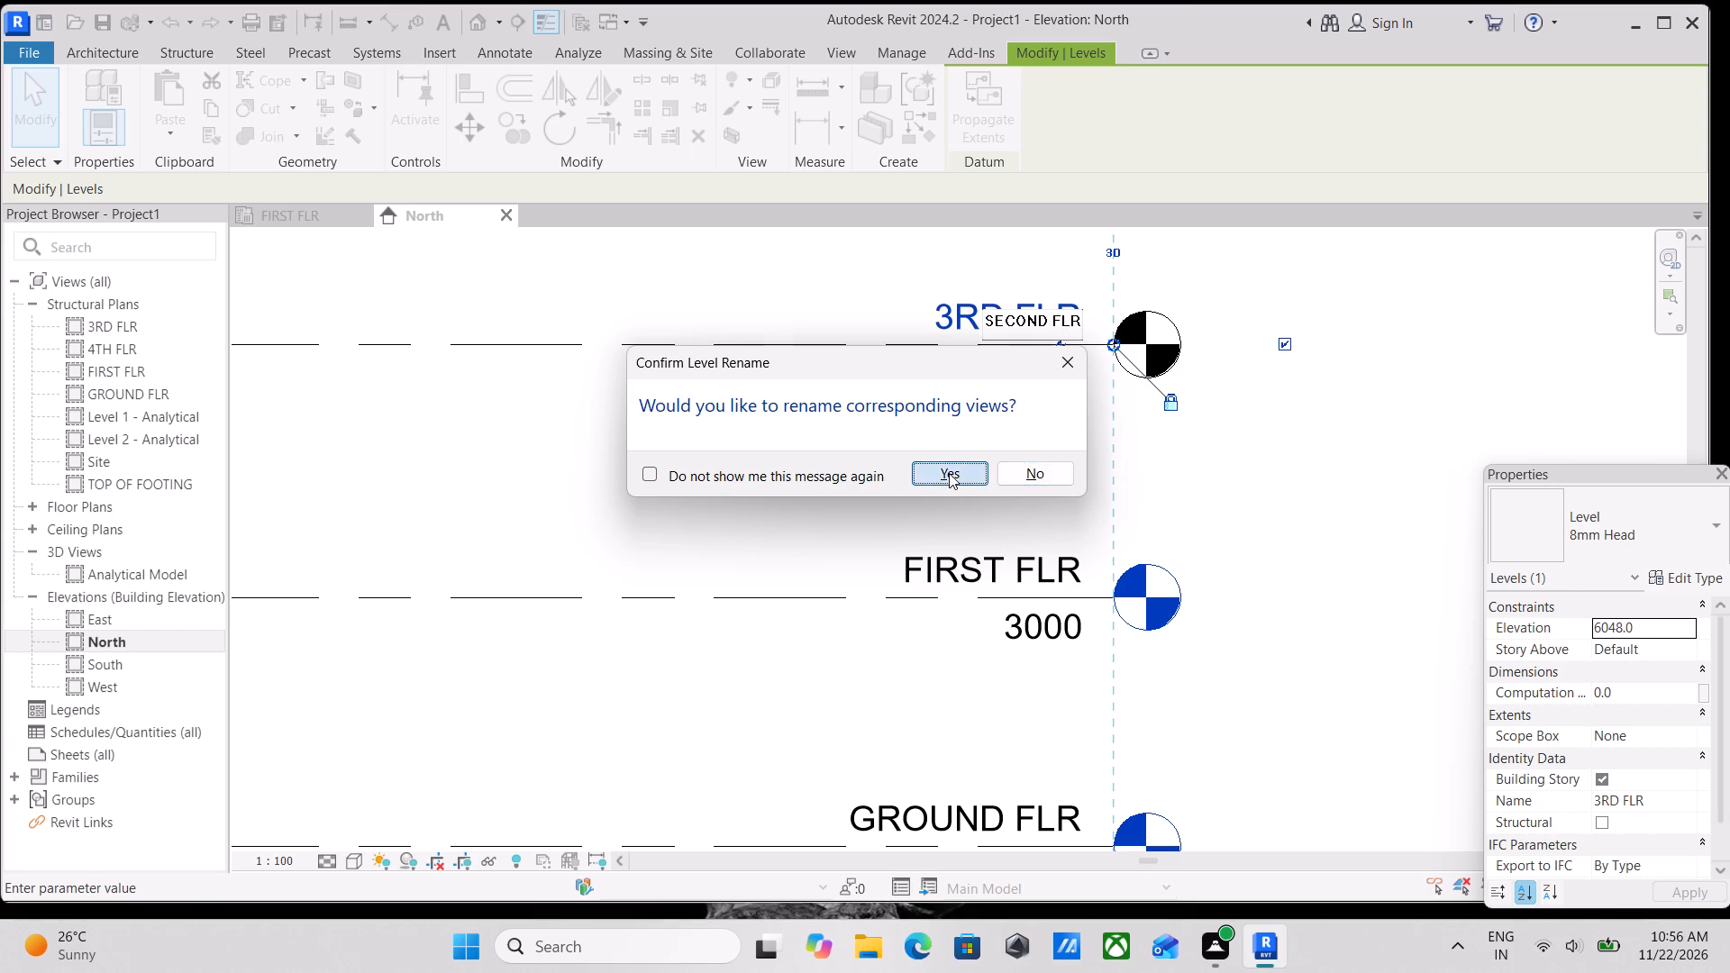
Rename the topmost level, 4TH FLR, as 3RD FLR together with its corresponding views.
scroll(1096, 463, down, 3)
scroll(1016, 459, down, 3)
middle_drag(1016, 459, 1095, 656)
scroll(1094, 608, down, 1)
middle_drag(1094, 608, 1080, 482)
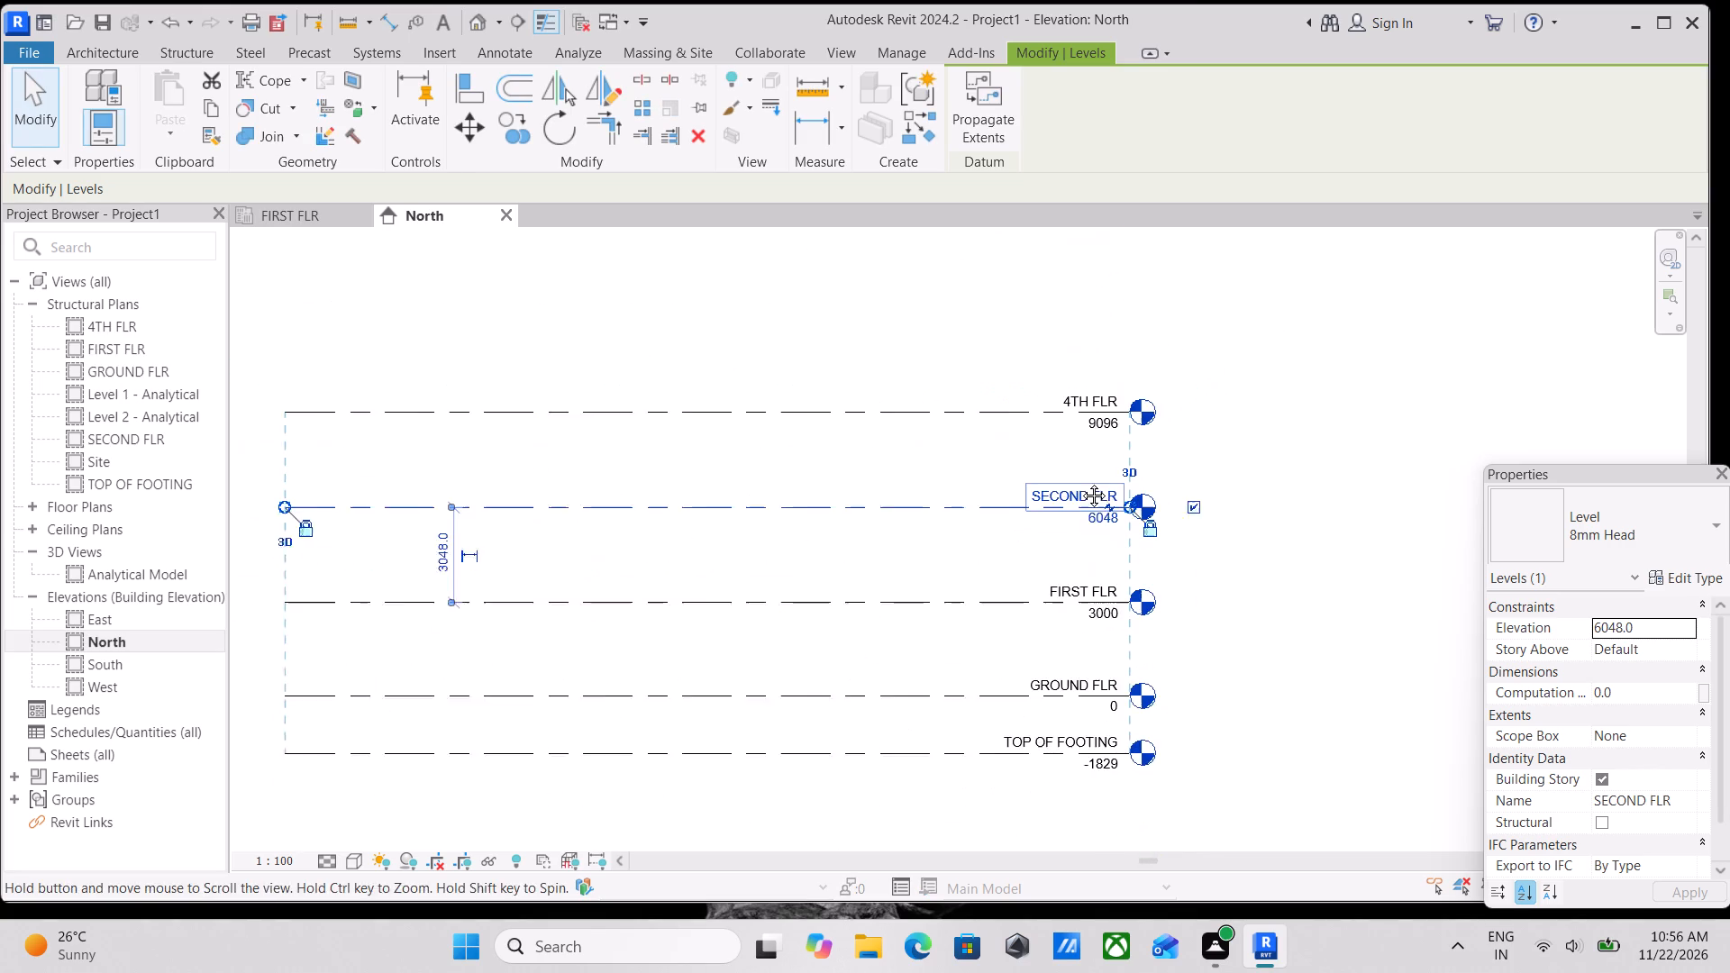
middle_drag(1080, 482, 1079, 477)
middle_drag(1081, 541, 1158, 645)
scroll(1088, 549, down, 1)
scroll(1158, 538, up, 8)
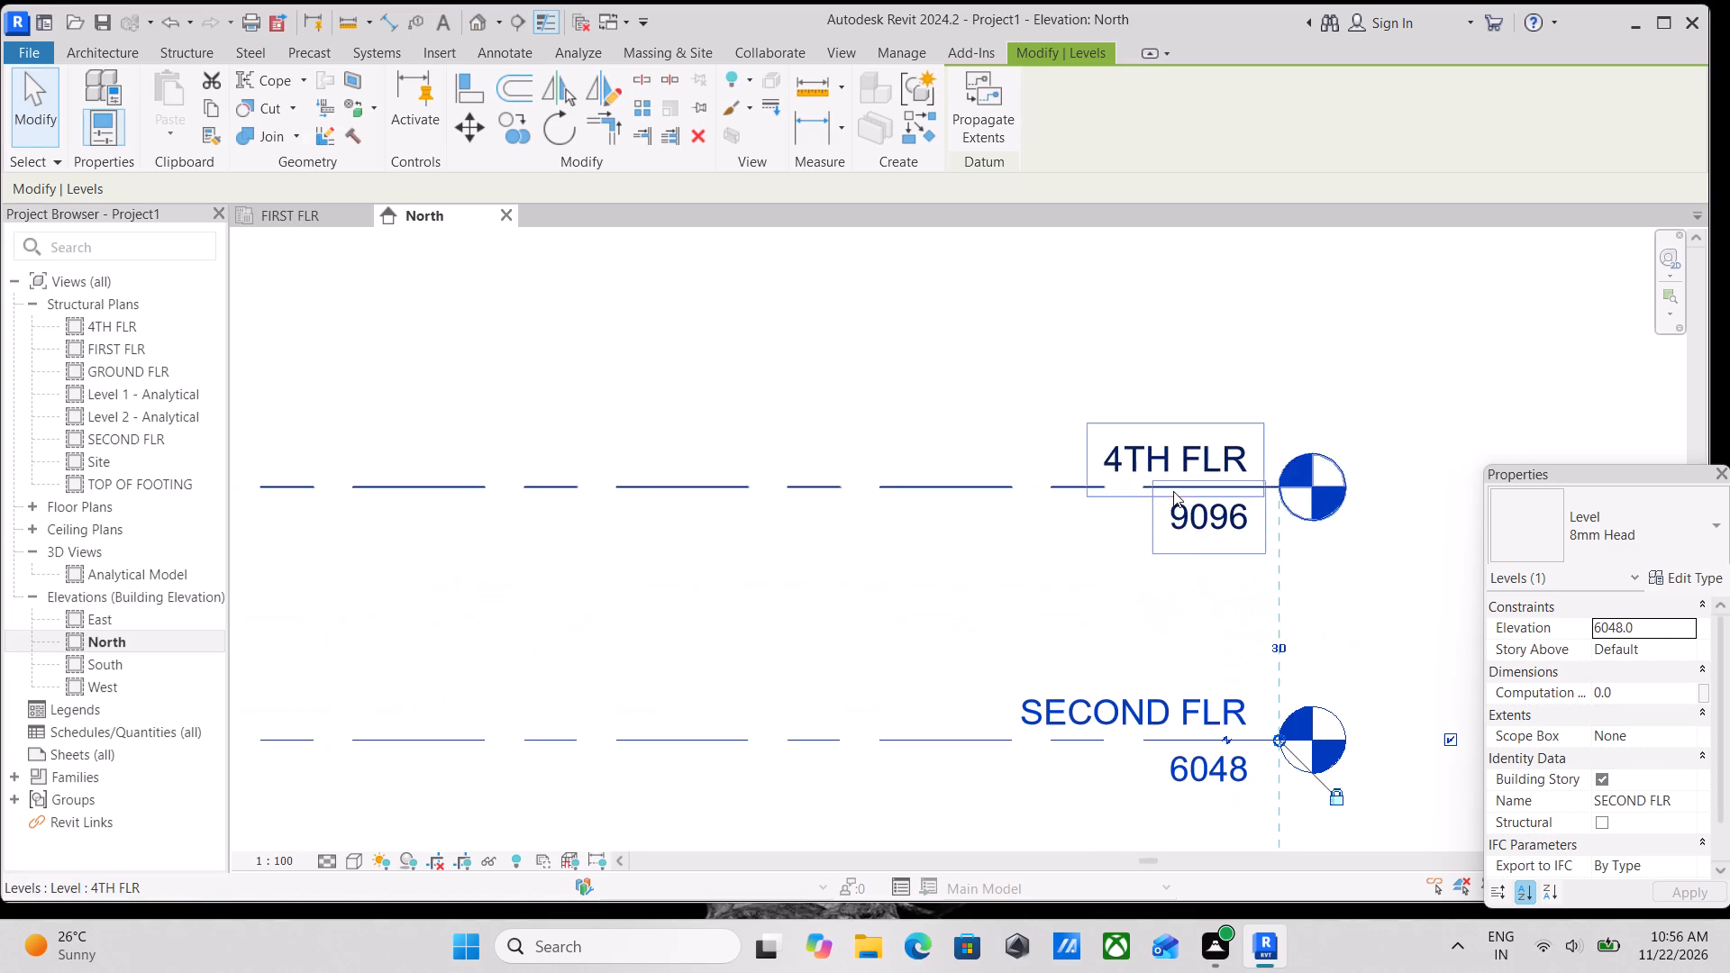
double_click(1170, 441)
scroll(1170, 441, down, 5)
scroll(1170, 441, up, 2)
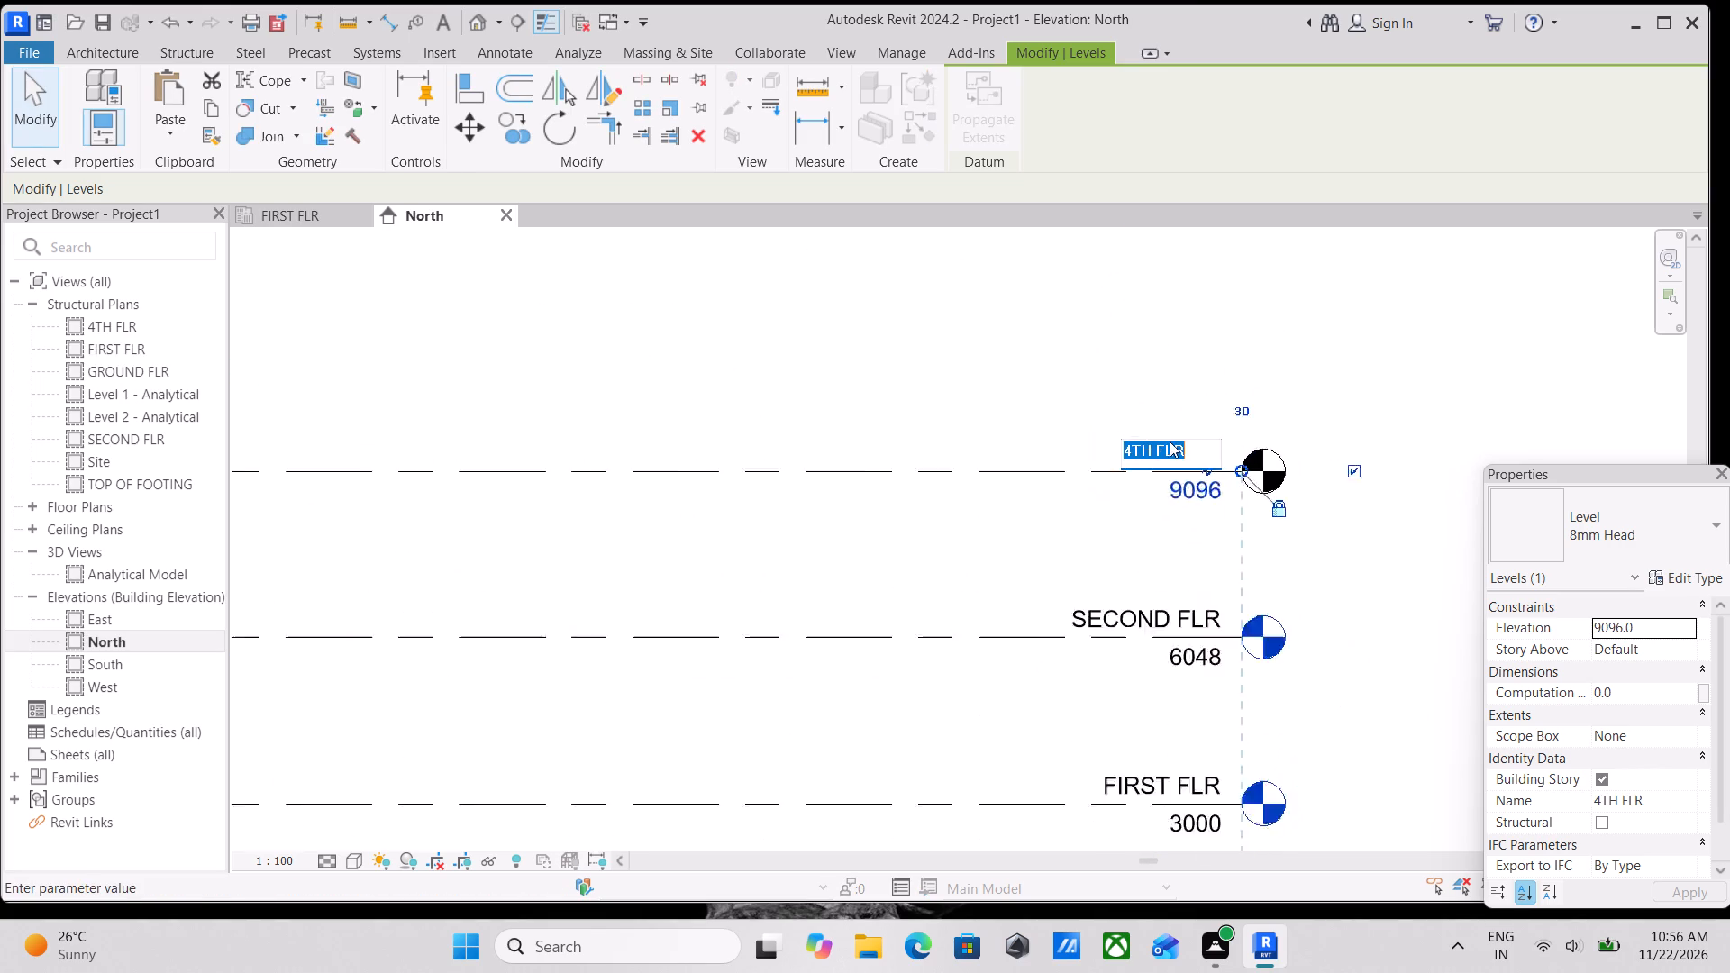
scroll(1170, 441, up, 7)
scroll(1171, 457, down, 12)
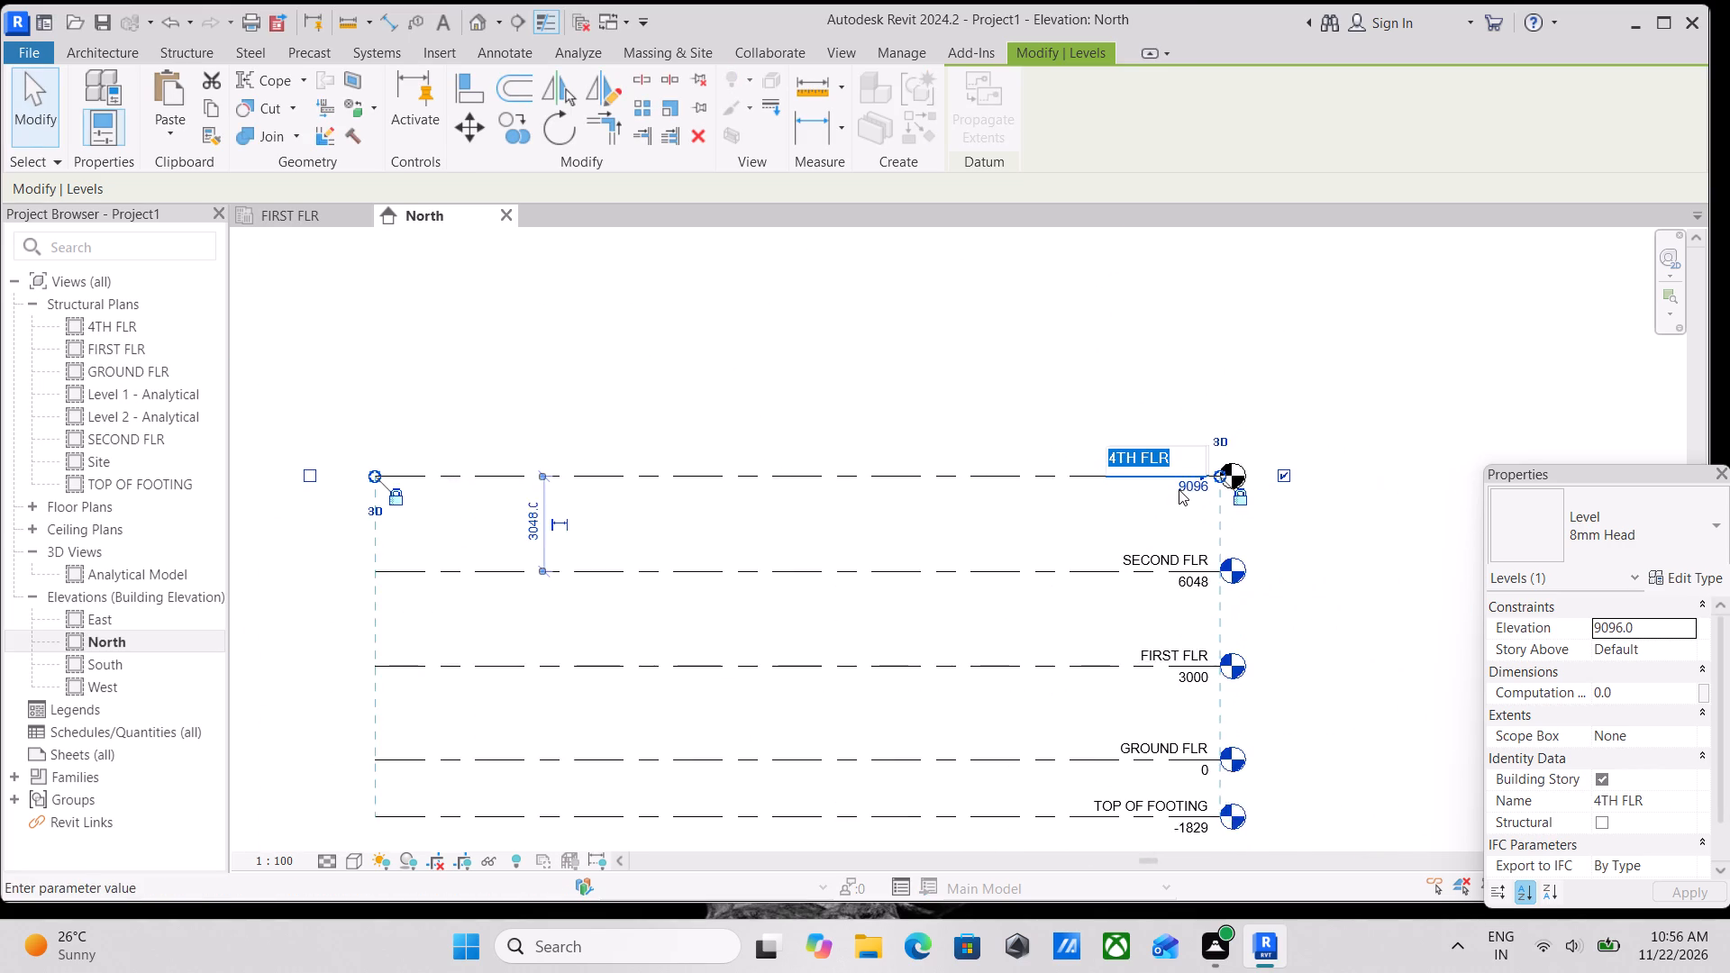
scroll(1174, 496, up, 6)
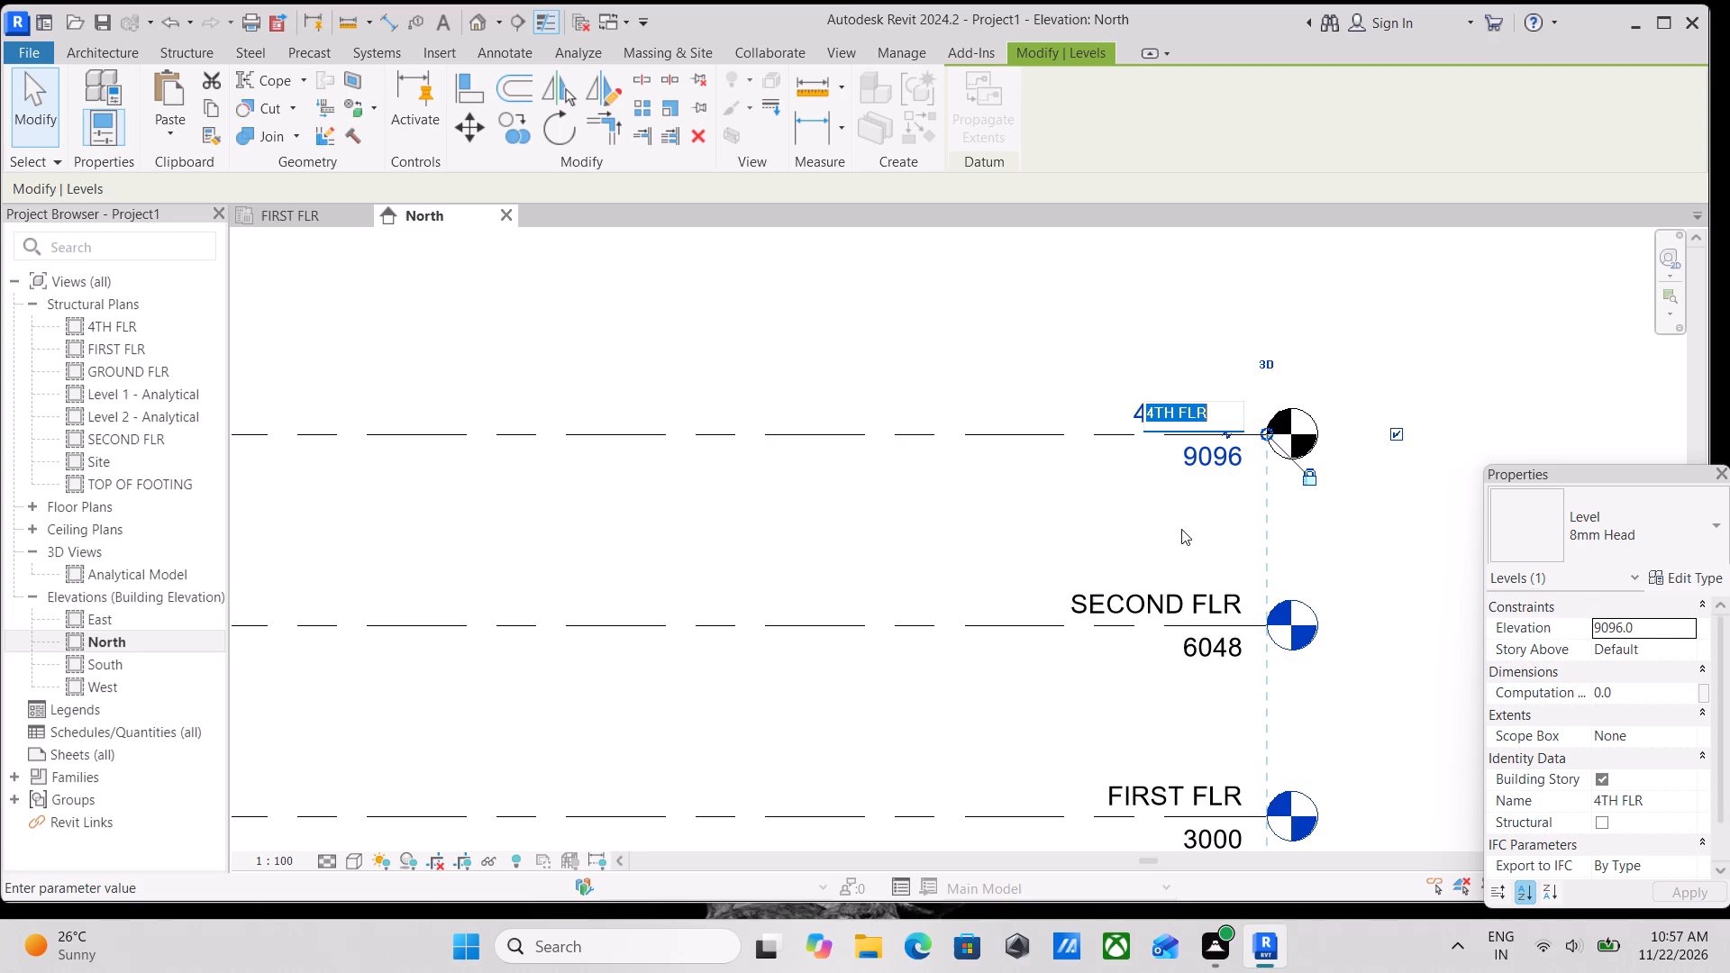
scroll(1184, 530, up, 3)
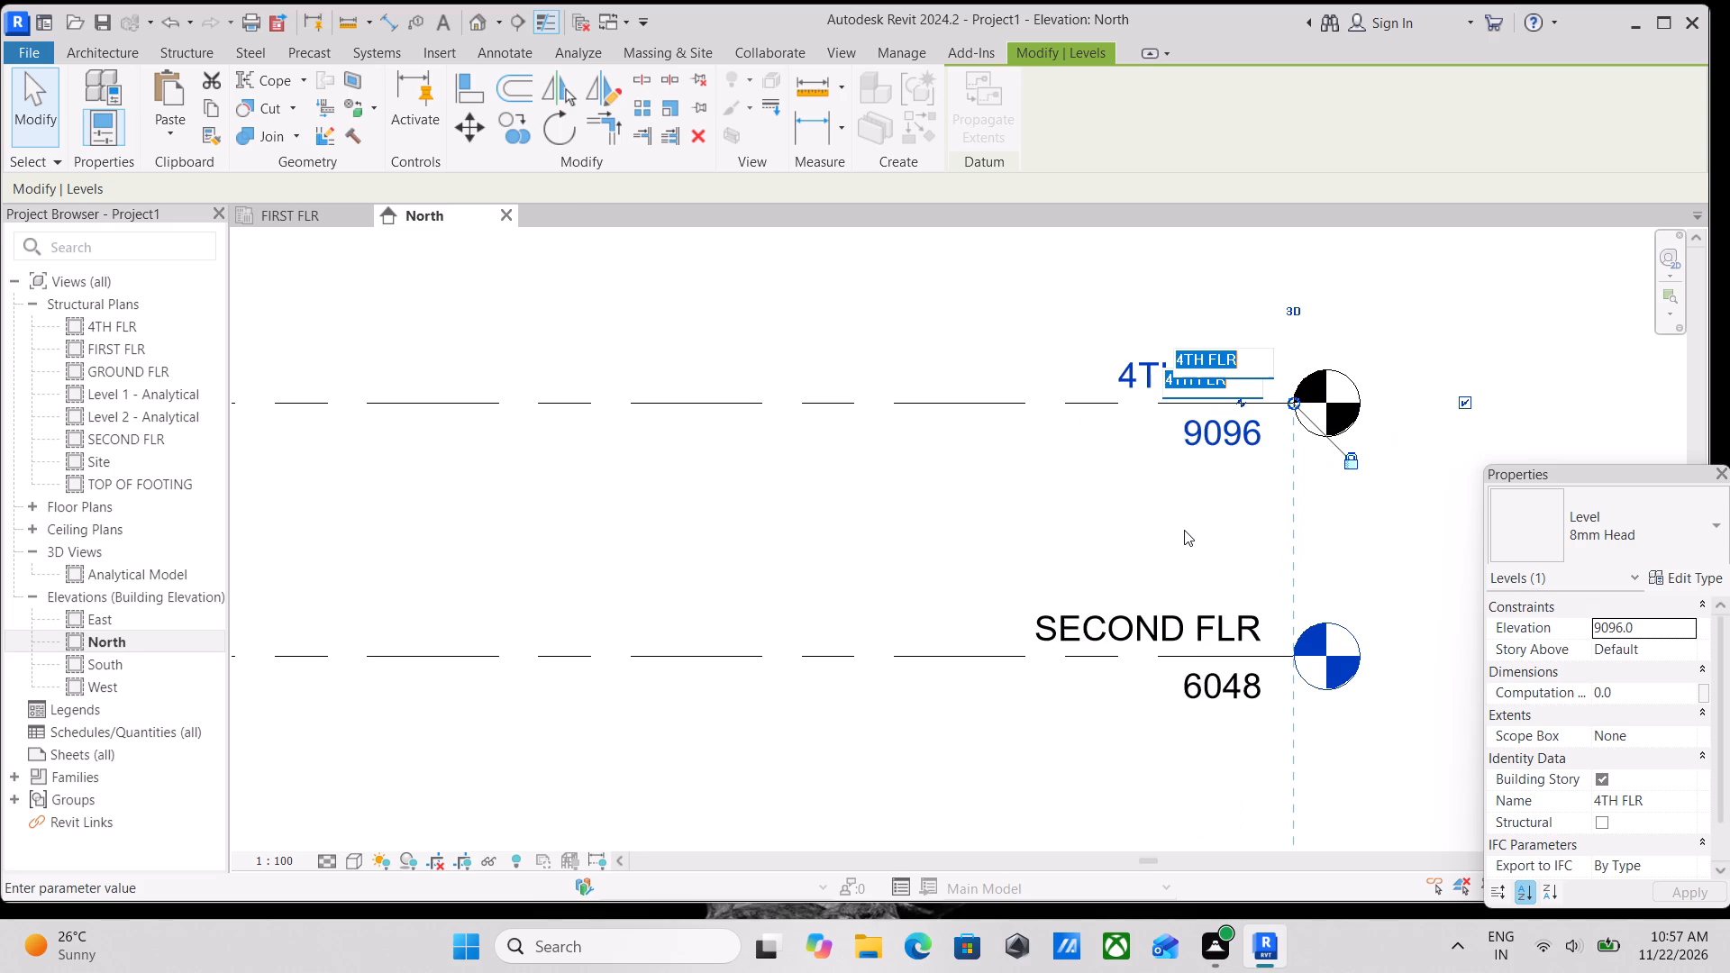
text(3RD)
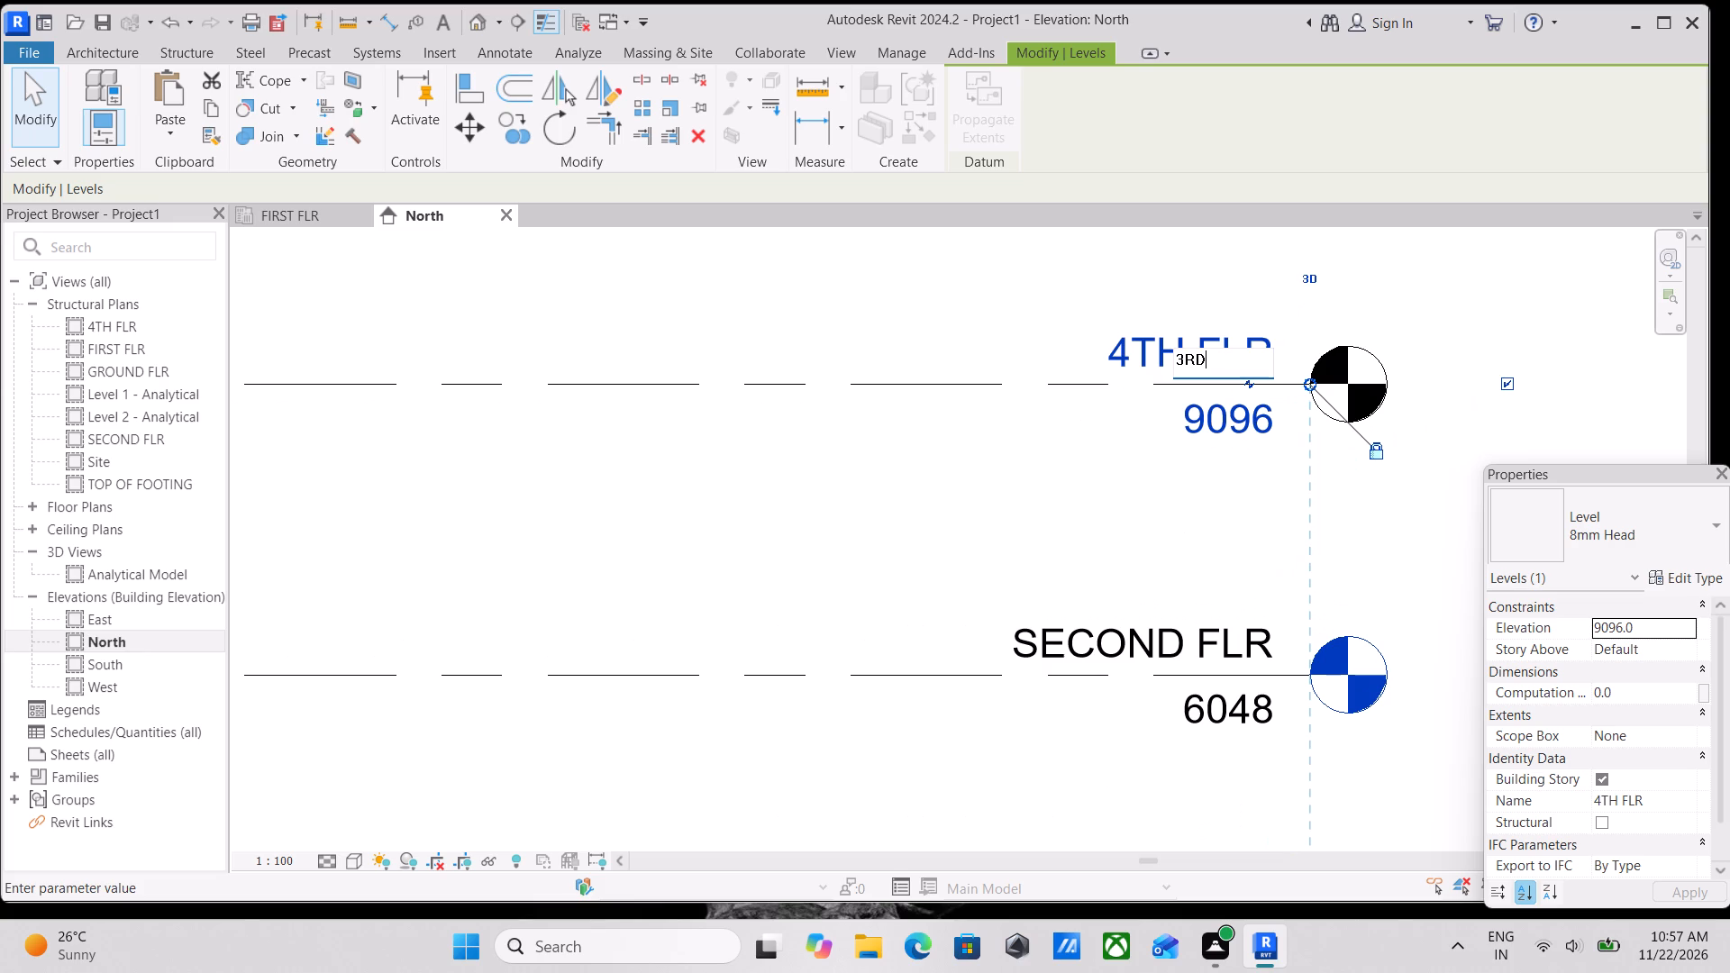
key(space)
text(FLR)
key(Return)
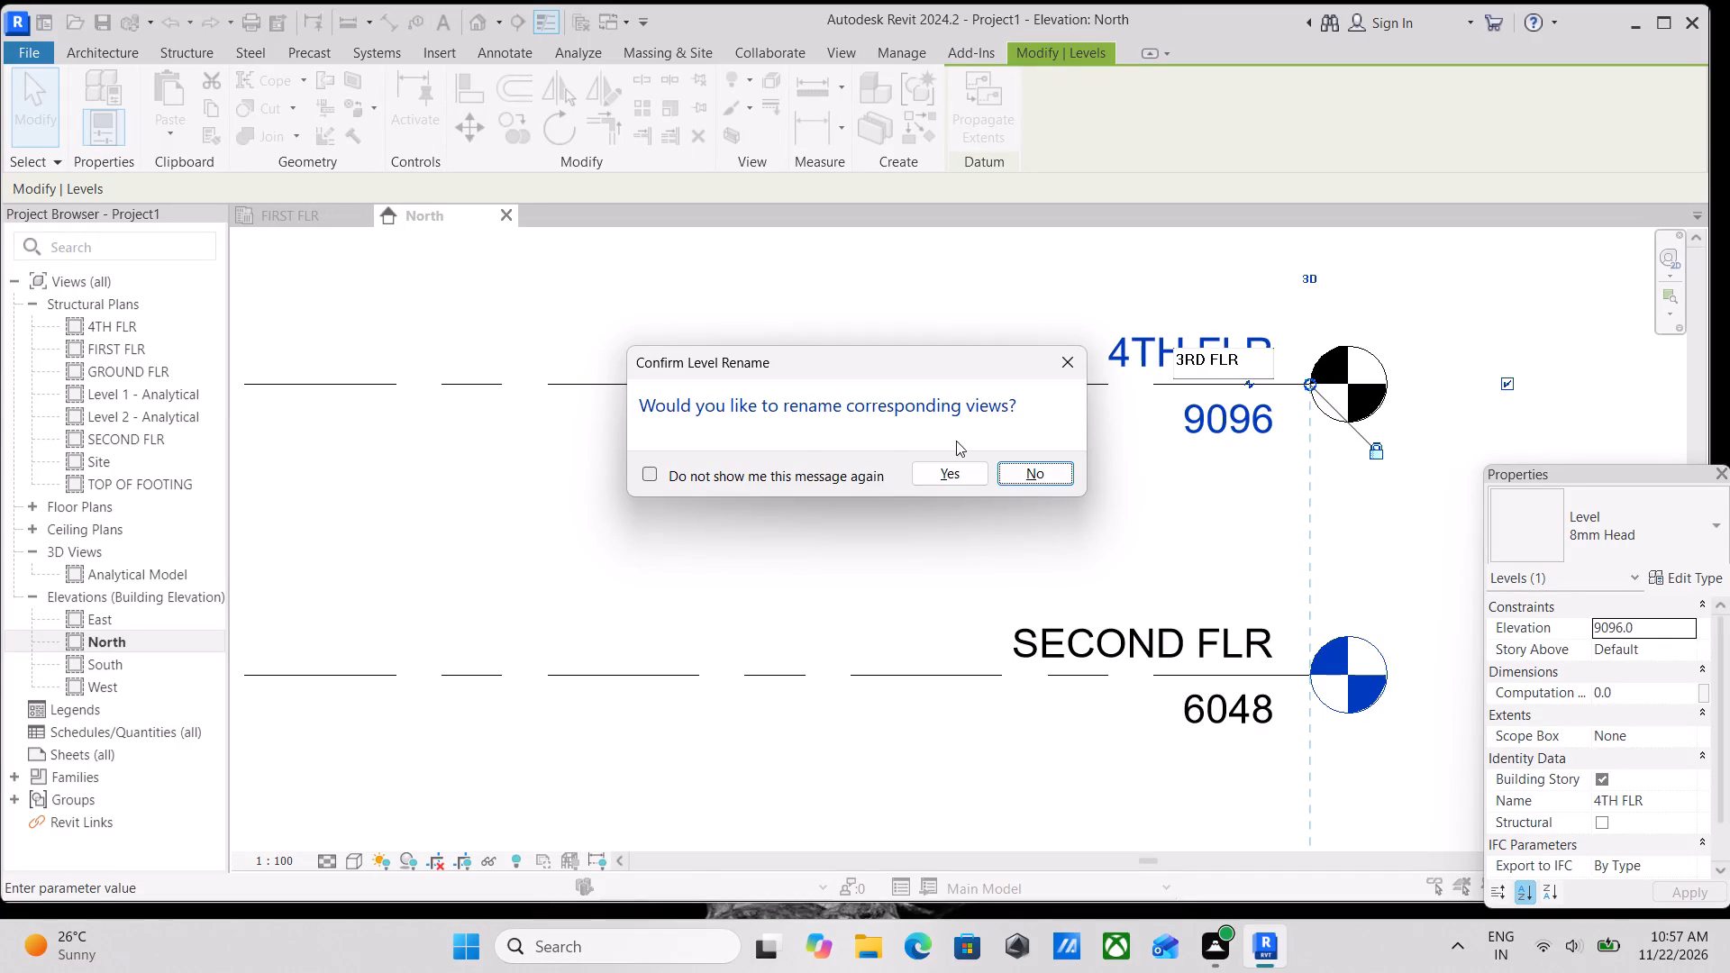
click(949, 470)
scroll(1174, 429, down, 3)
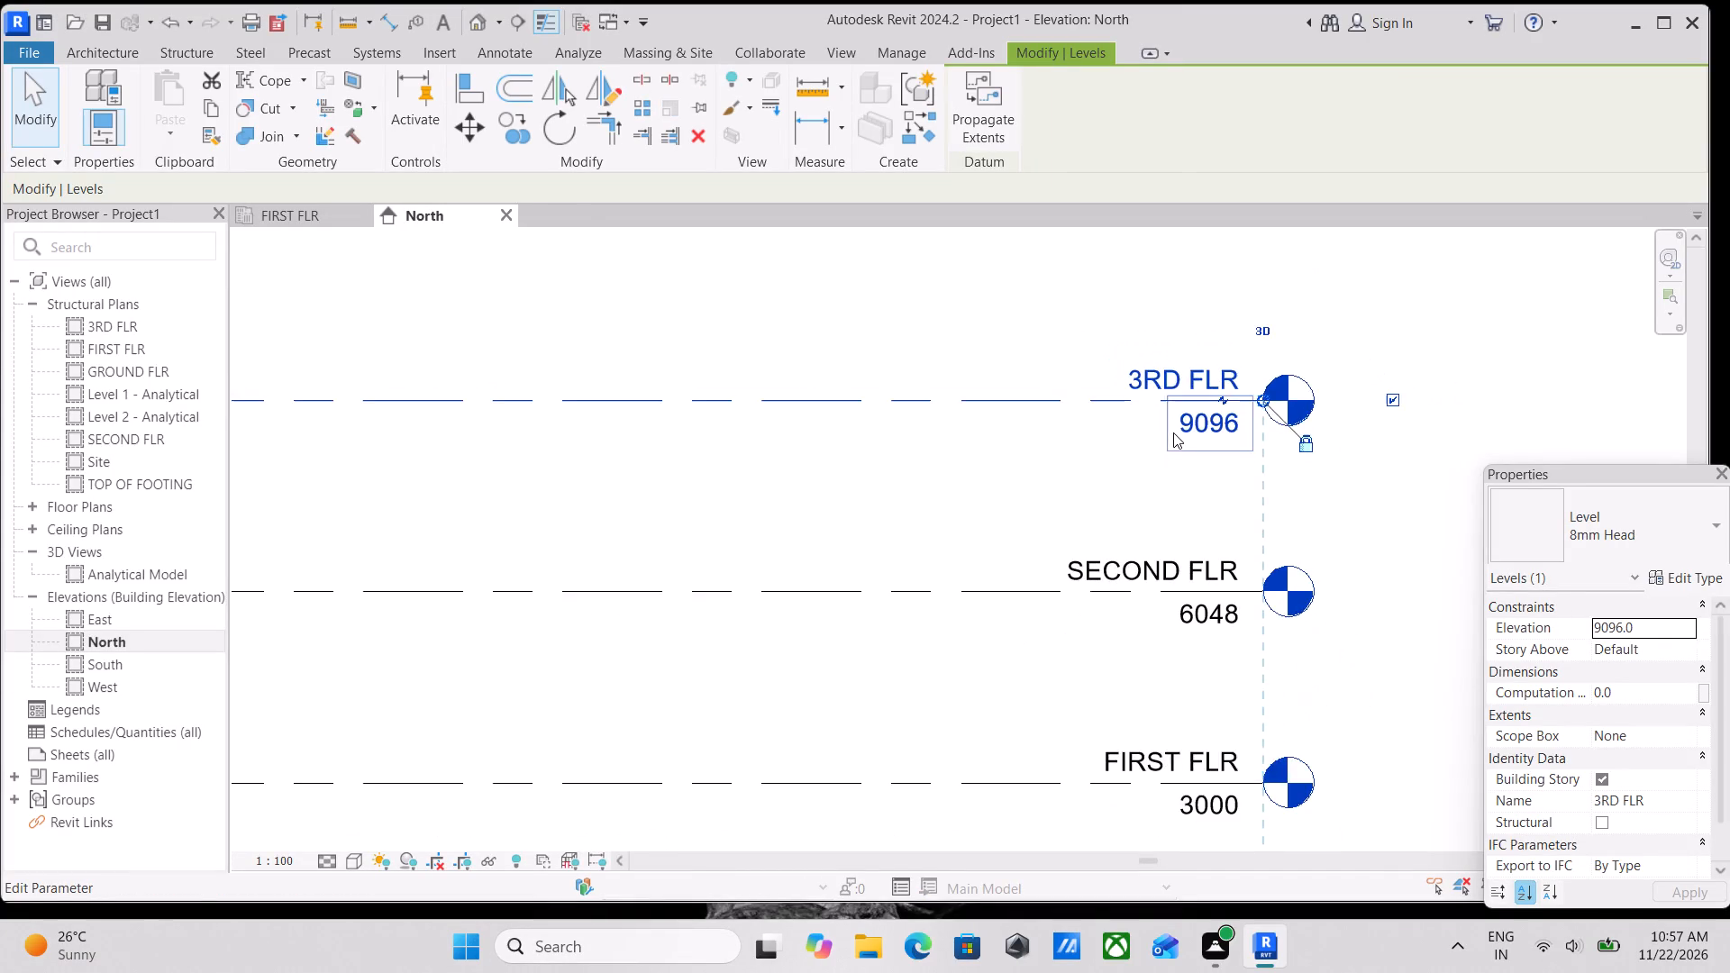
scroll(916, 508, down, 4)
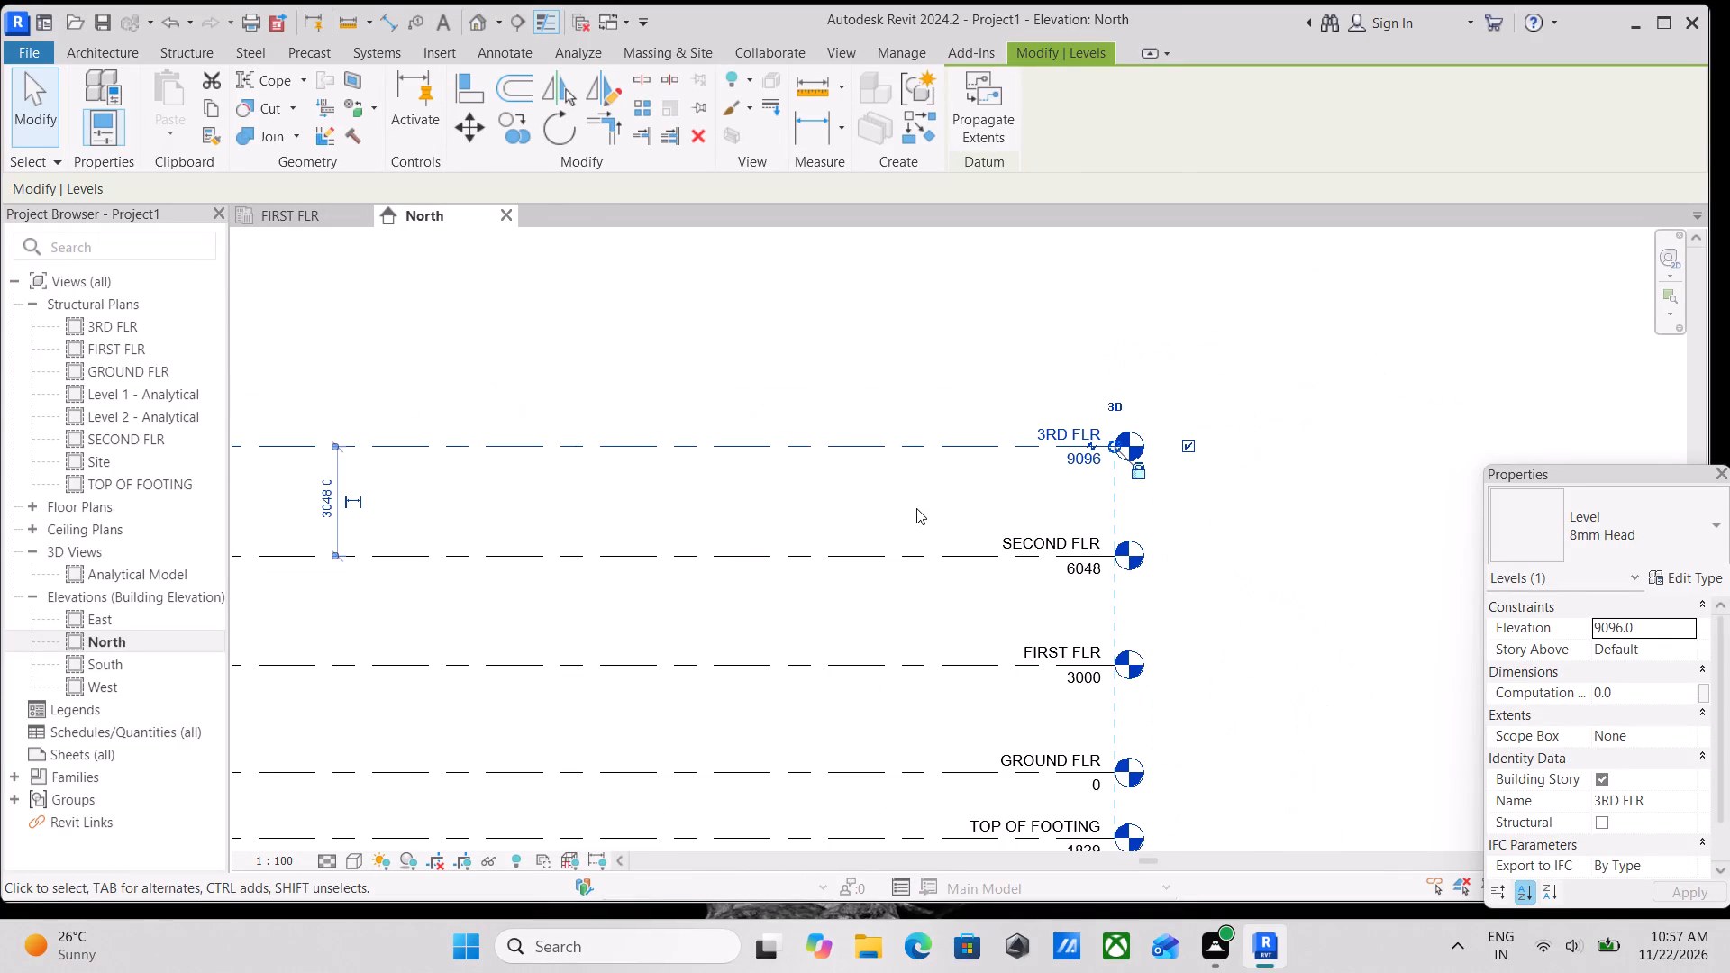
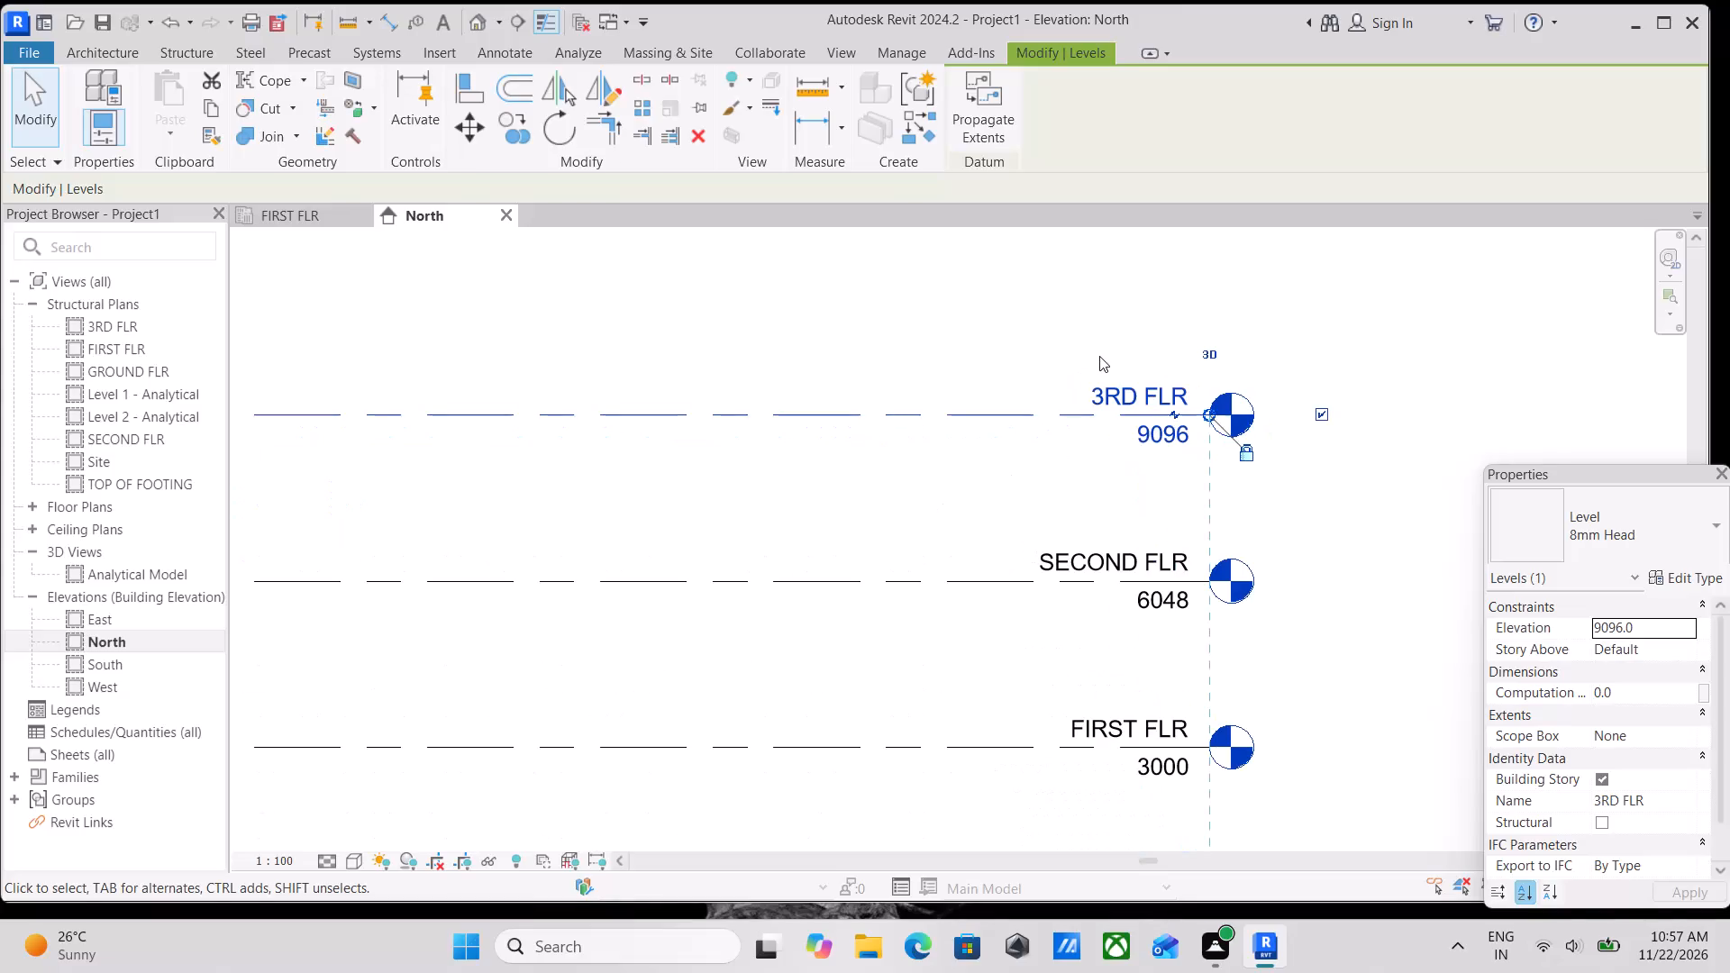
Open the TOP OF FOOTING structural plan view.
scroll(1103, 377, up, 3)
scroll(1116, 409, down, 6)
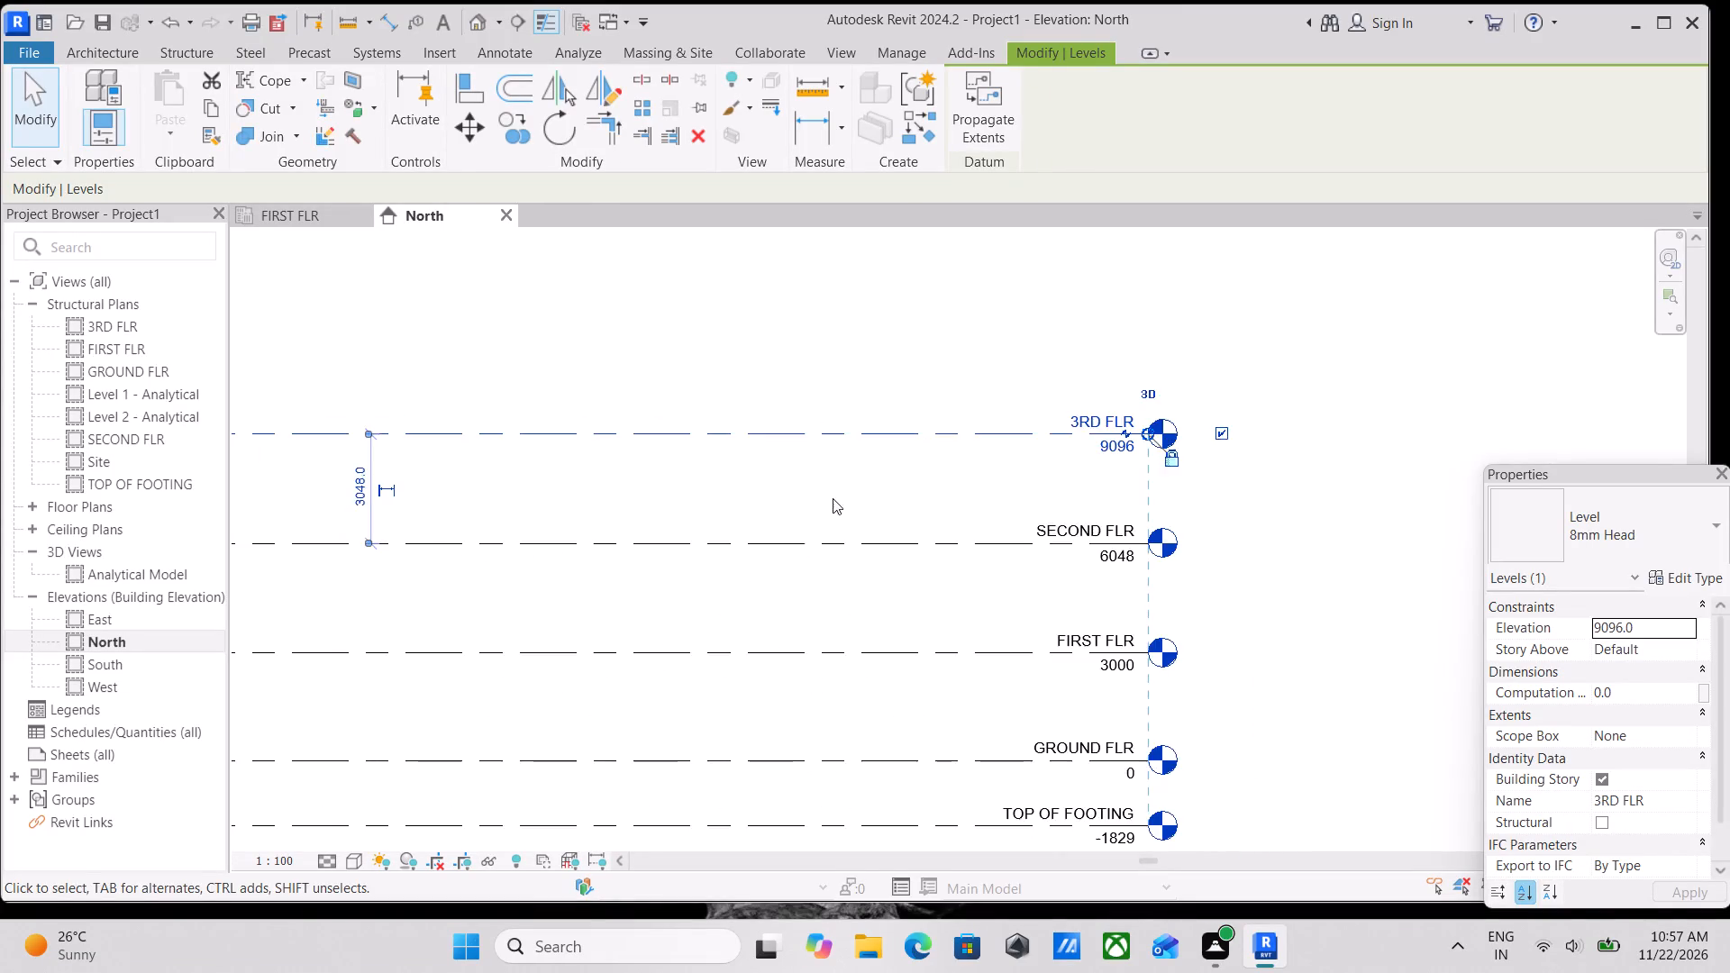
scroll(833, 498, down, 4)
middle_drag(1125, 430, 1238, 376)
scroll(798, 579, up, 4)
middle_drag(711, 576, 710, 629)
scroll(710, 629, up, 1)
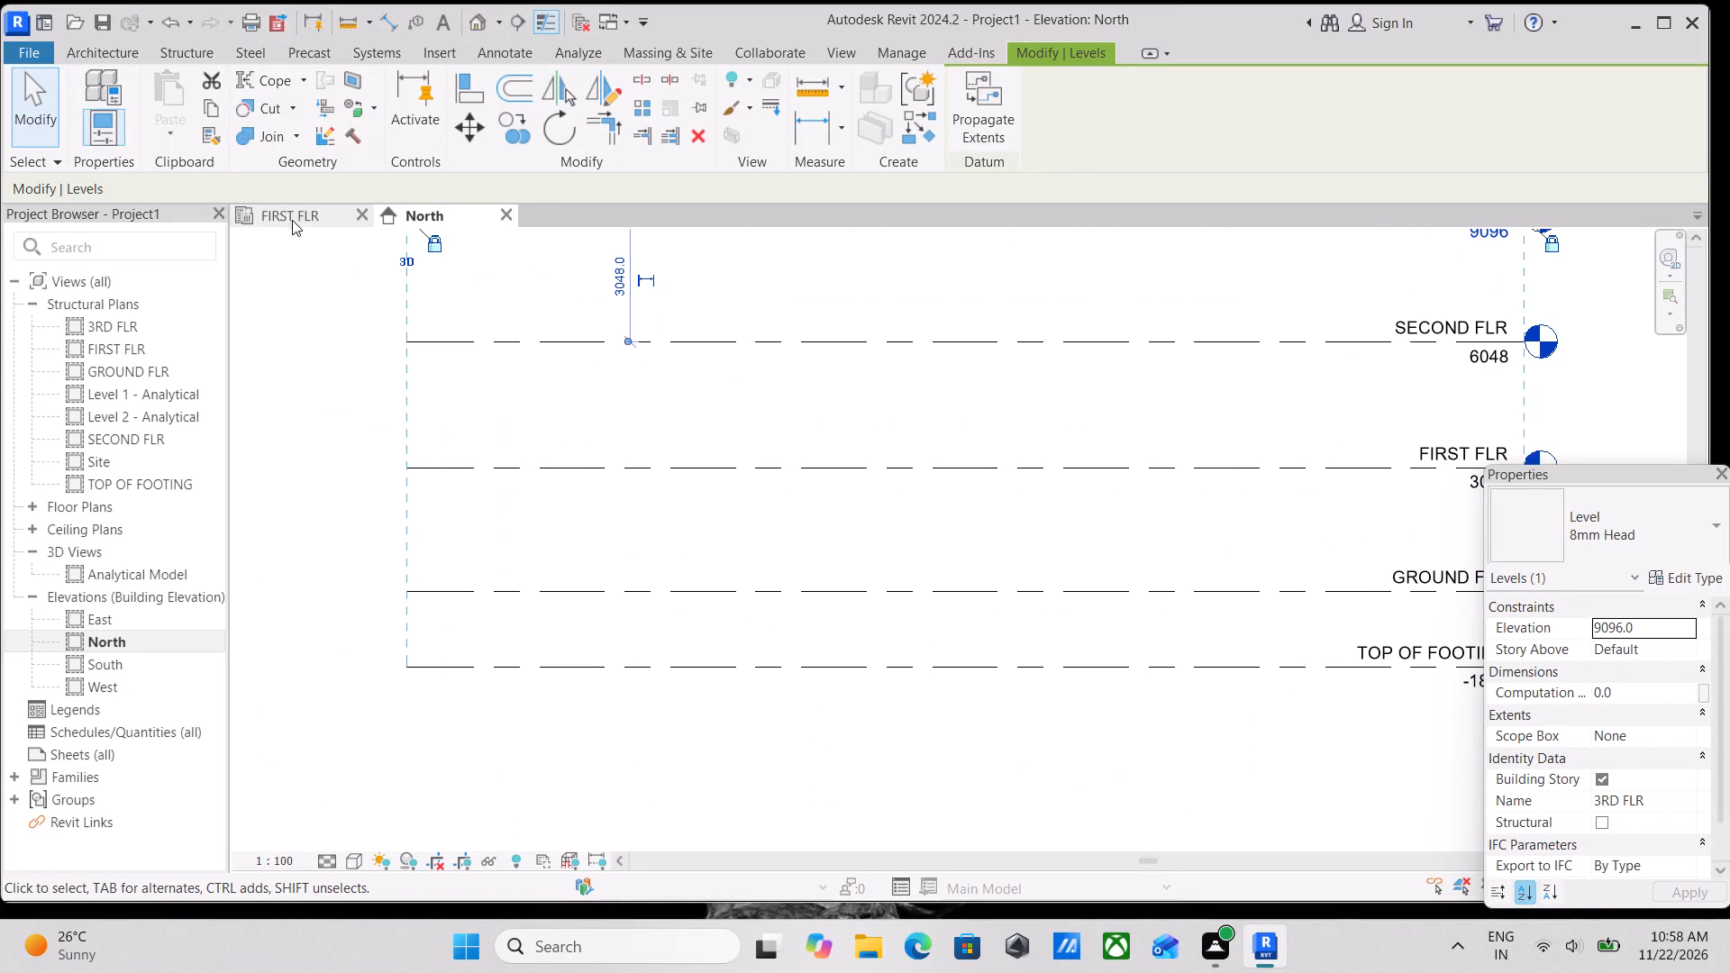
double_click(192, 481)
scroll(1024, 428, up, 3)
scroll(915, 490, up, 3)
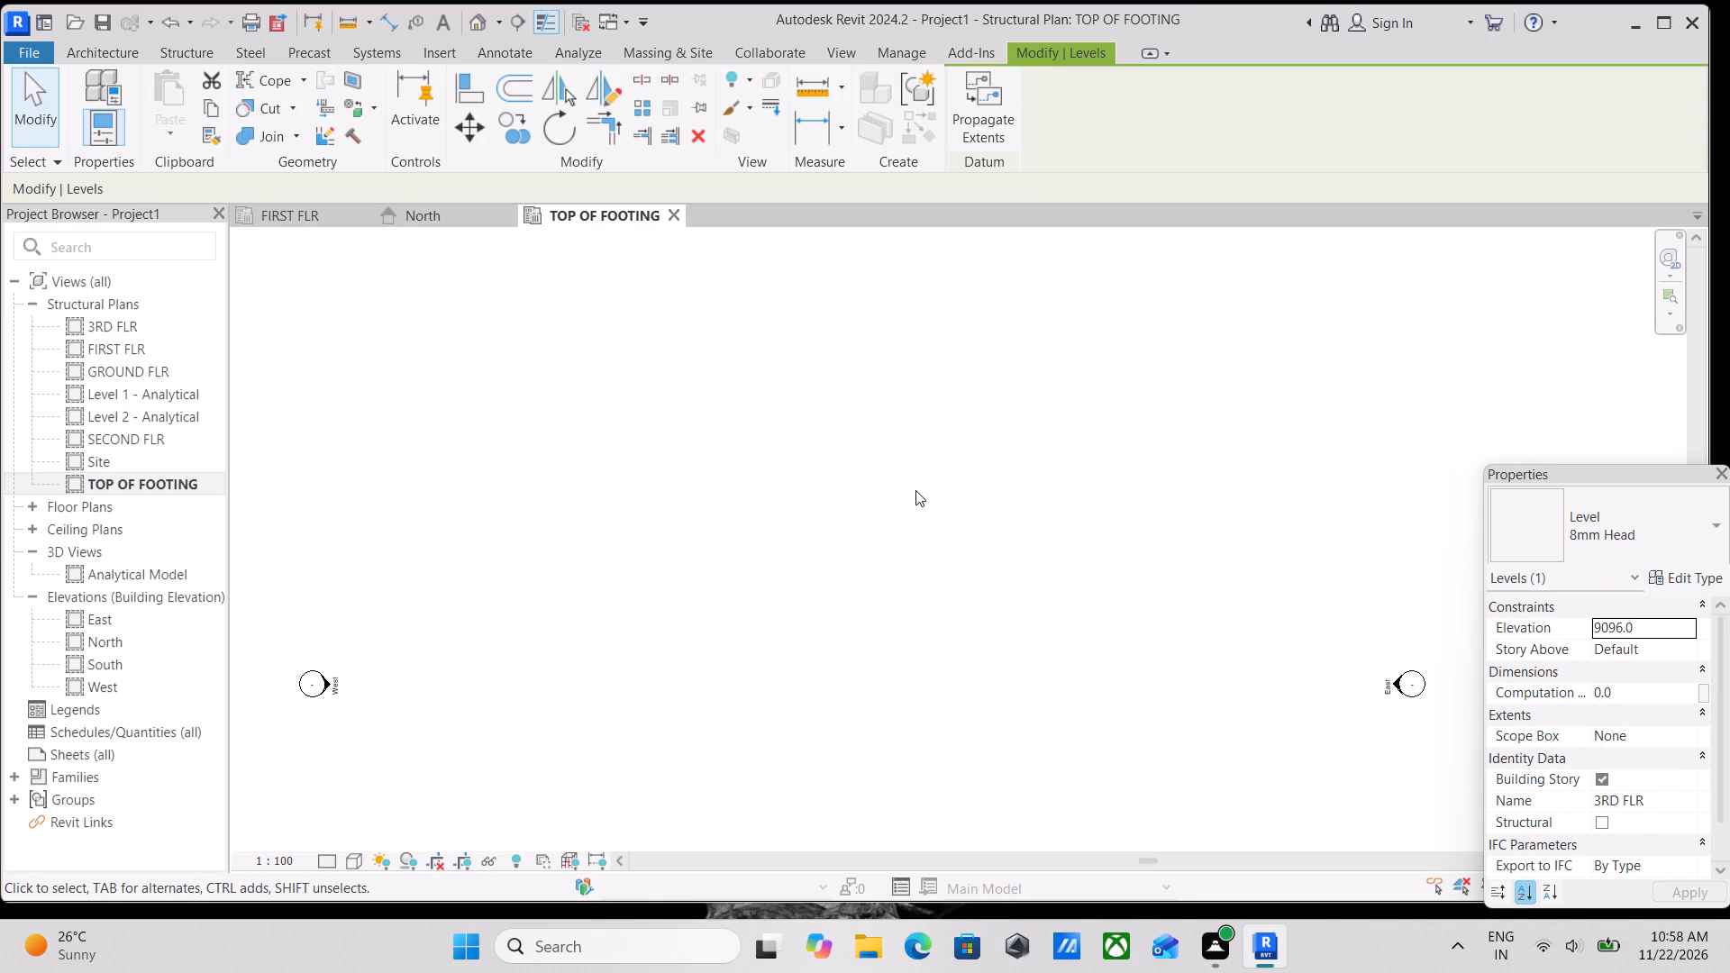
middle_drag(915, 497, 897, 672)
Draw a vertical grid line west of the North elevation marker, from below the West and East markers up to just below the North marker's height.
click(434, 50)
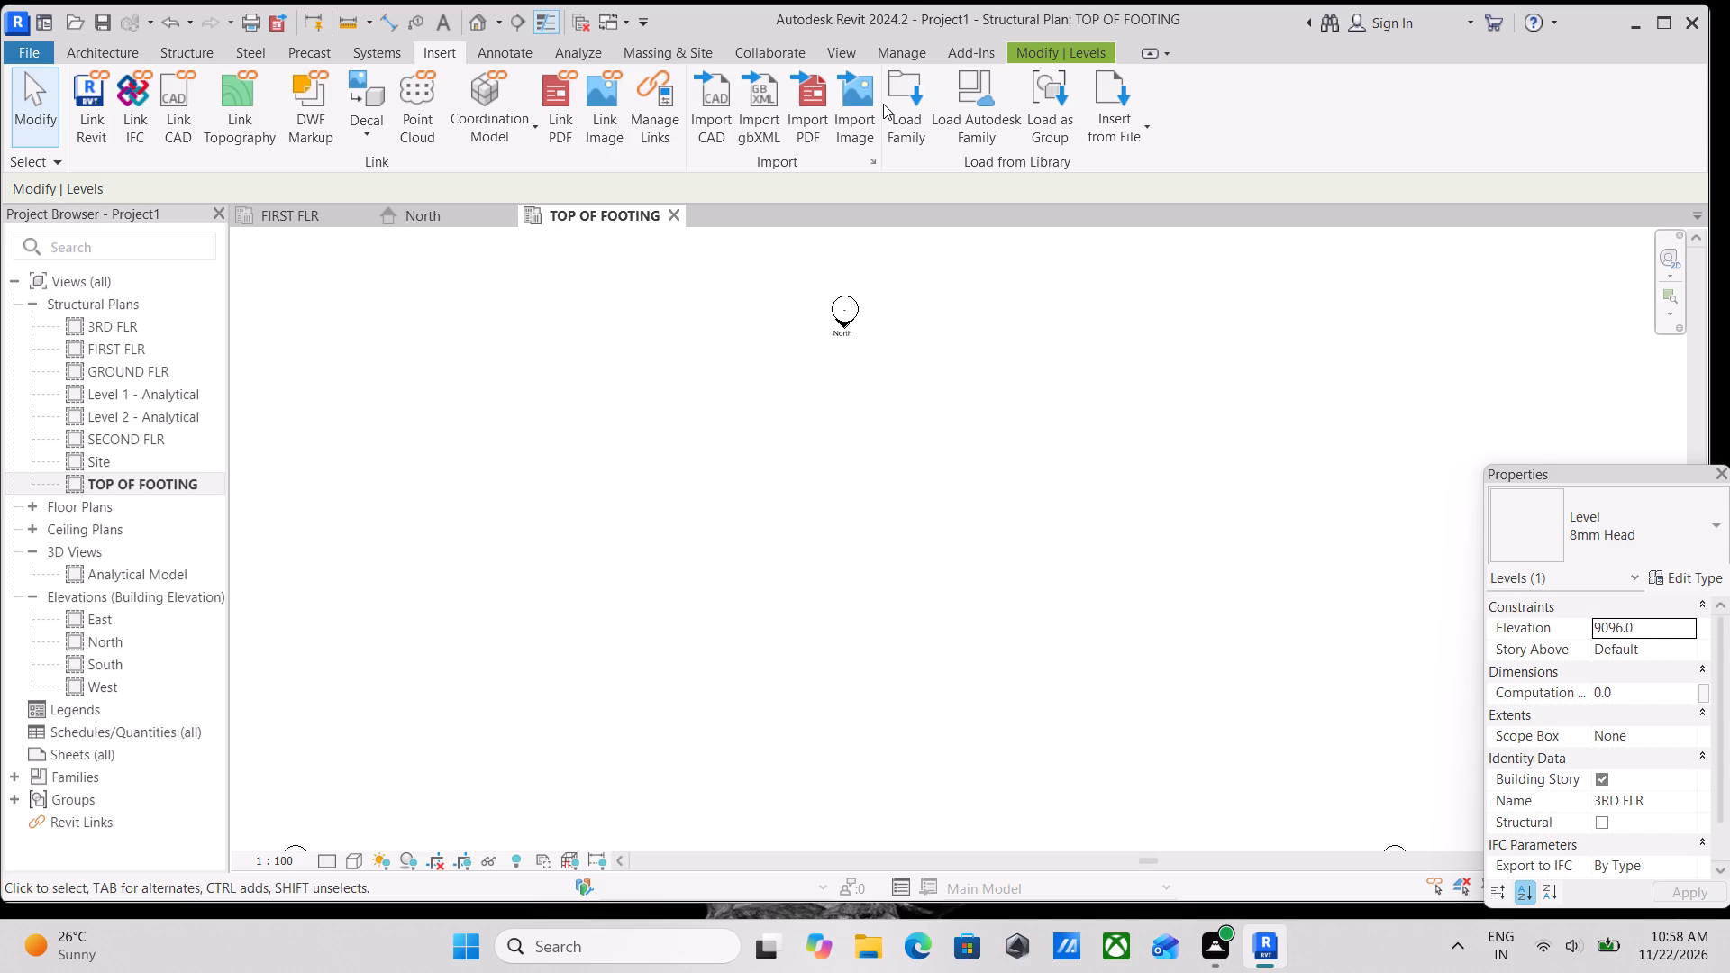
scroll(883, 104, up, 2)
scroll(895, 211, up, 2)
scroll(794, 279, down, 5)
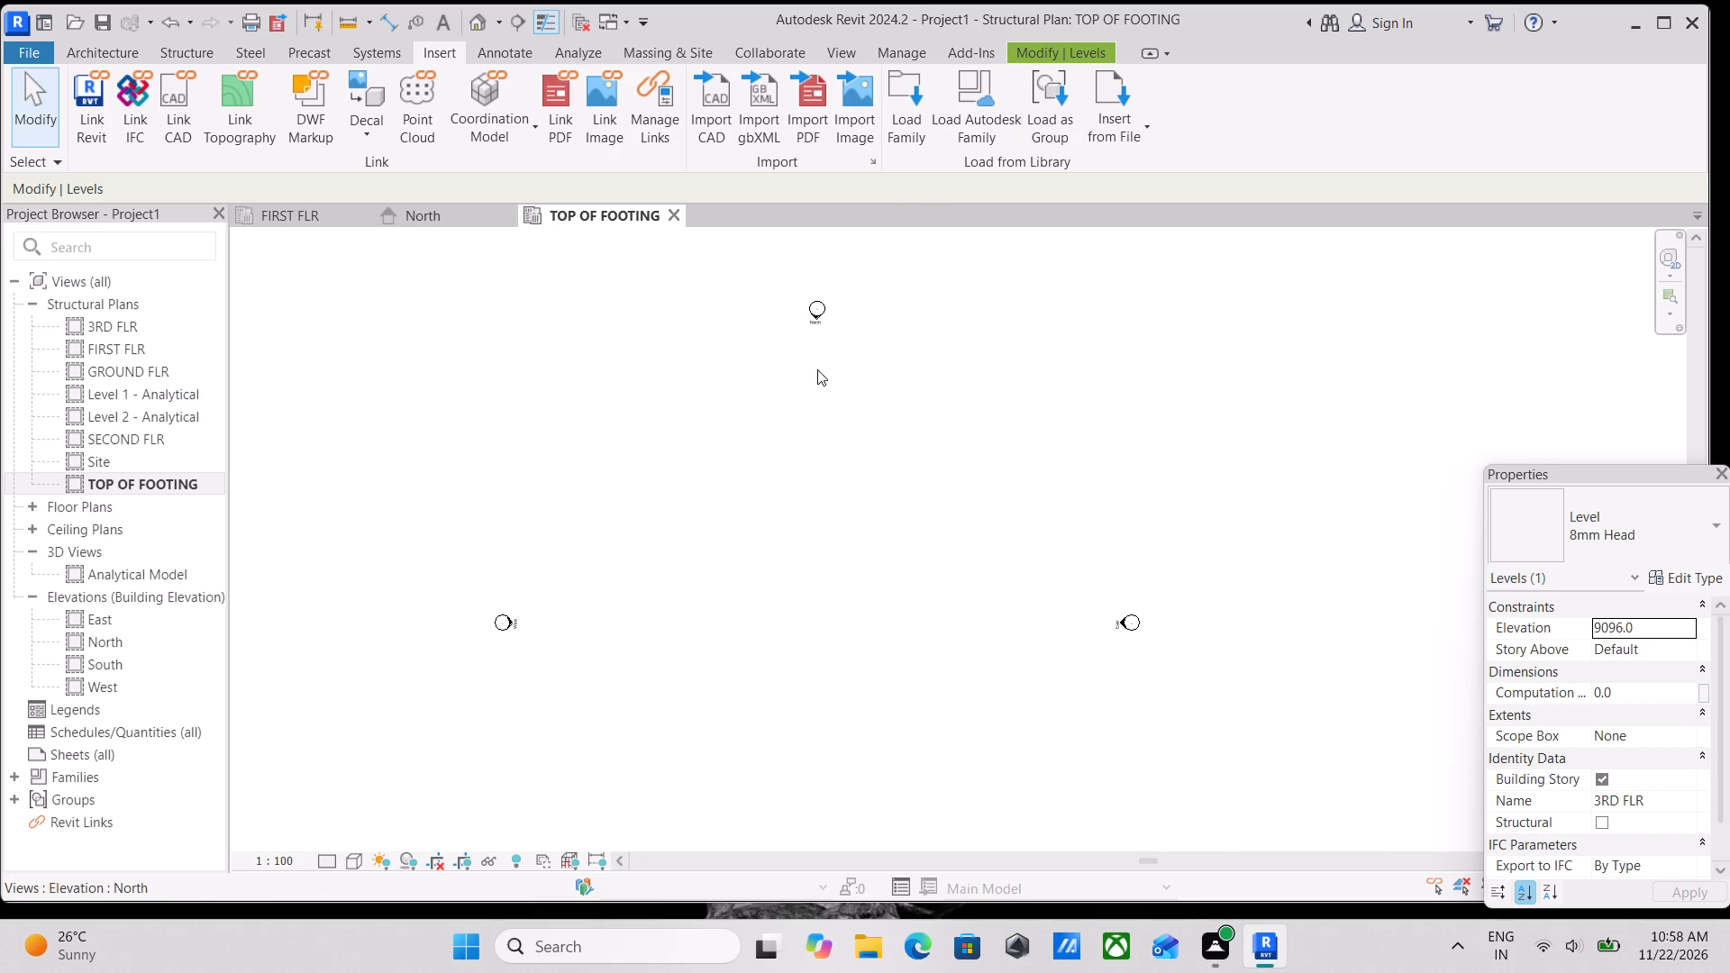
scroll(817, 369, down, 4)
middle_drag(824, 312, 856, 222)
middle_drag(854, 298, 880, 225)
scroll(880, 225, up, 3)
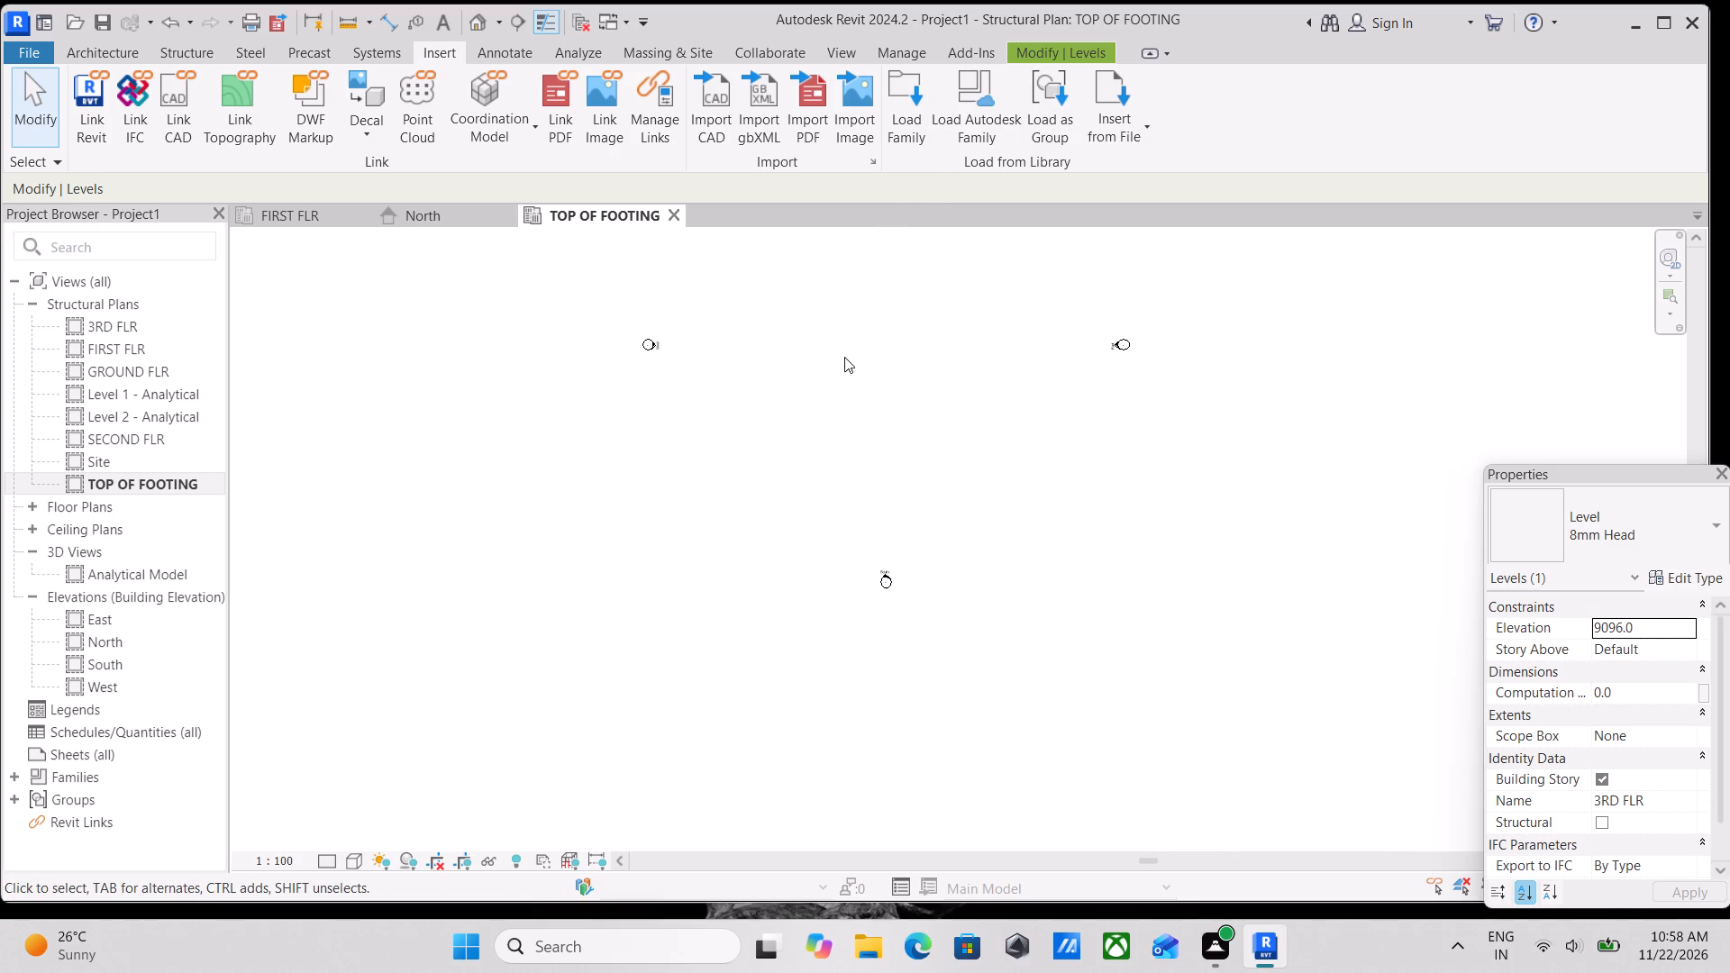
middle_drag(844, 357, 843, 608)
scroll(842, 610, up, 2)
text(GR)
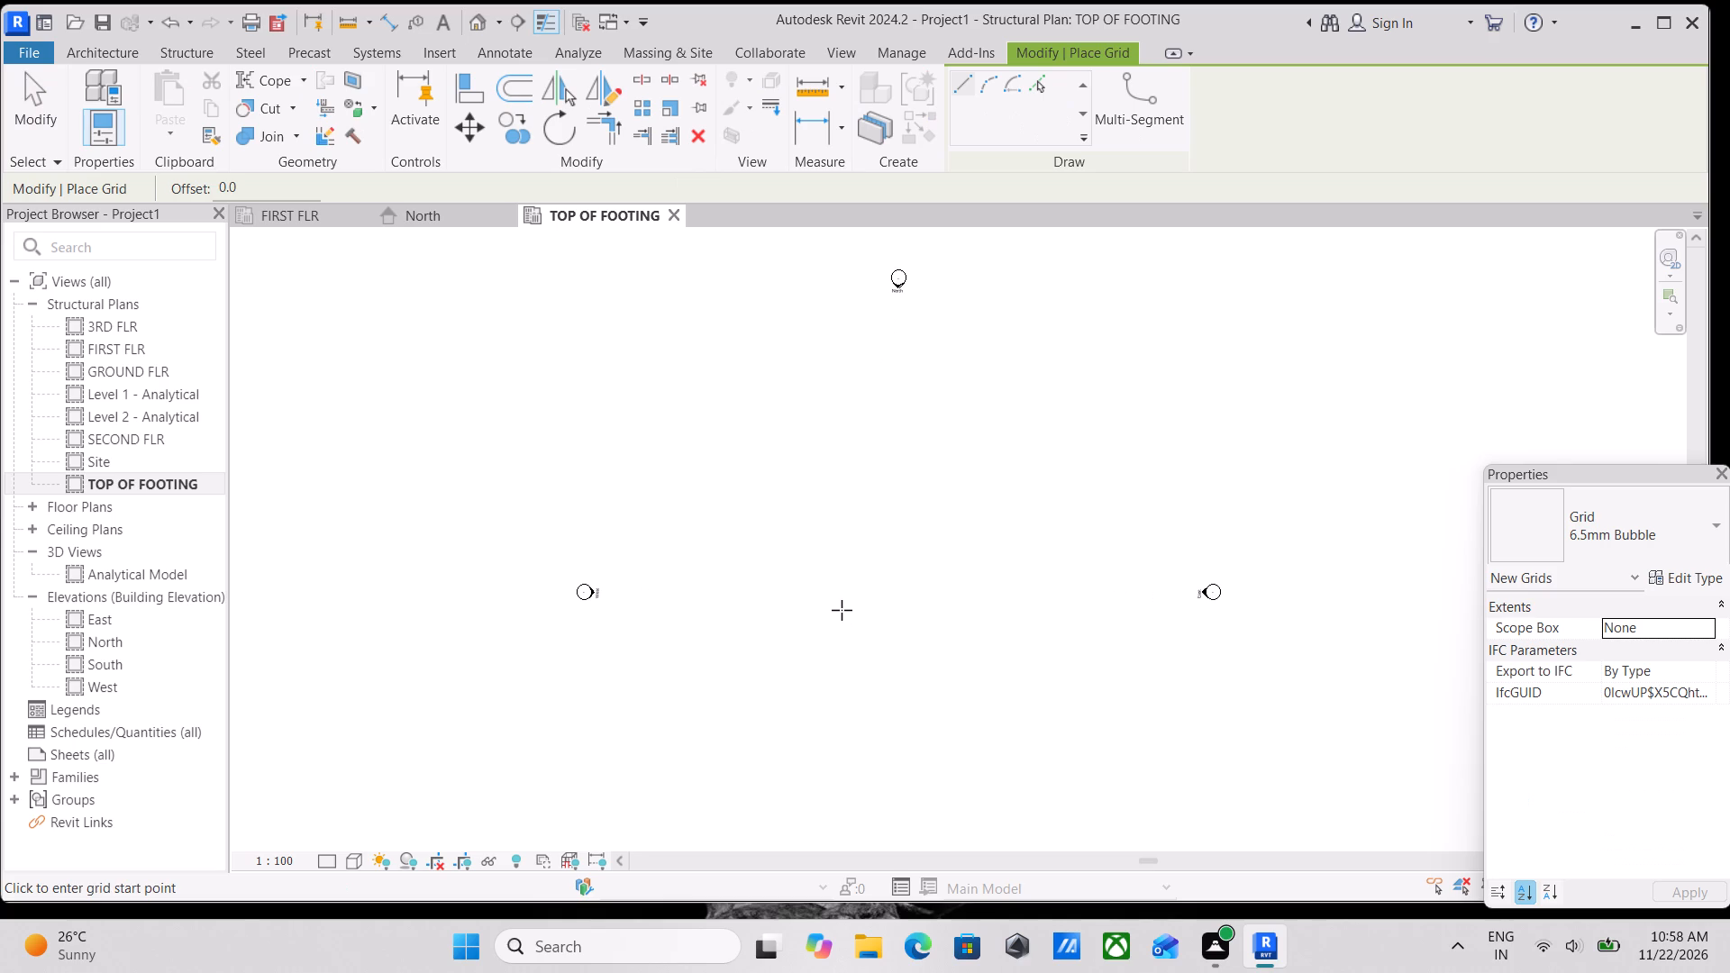
scroll(832, 639, up, 3)
middle_drag(814, 659, 823, 636)
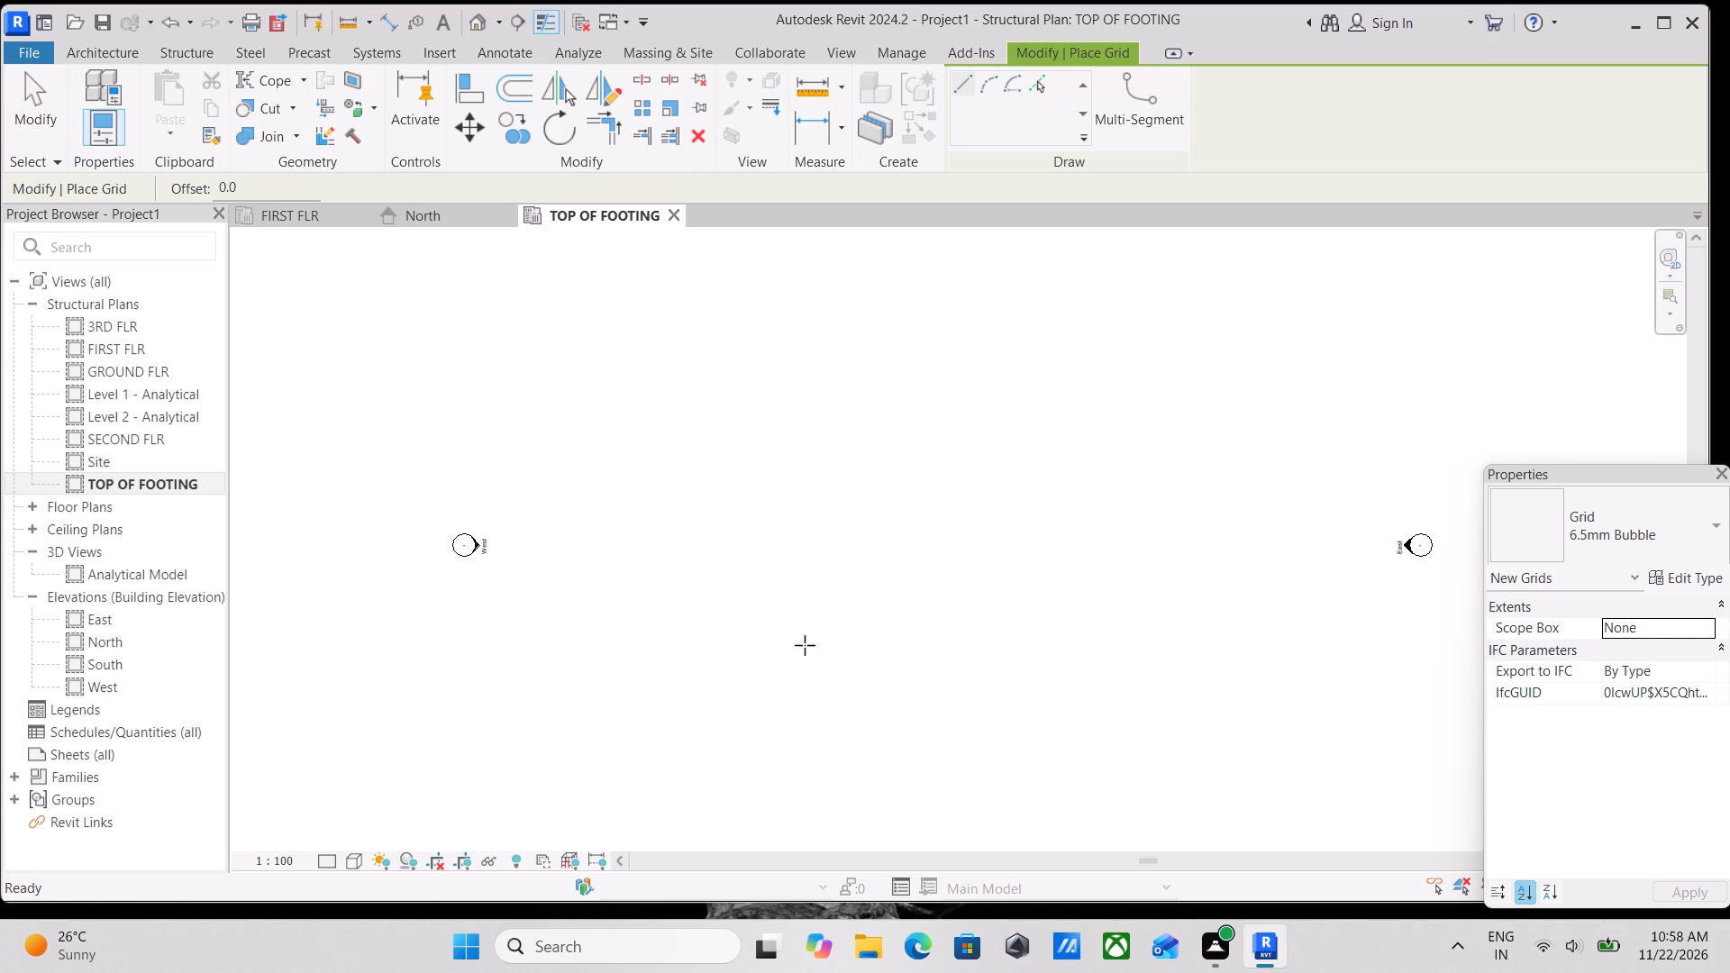
click(733, 695)
middle_drag(744, 586, 751, 925)
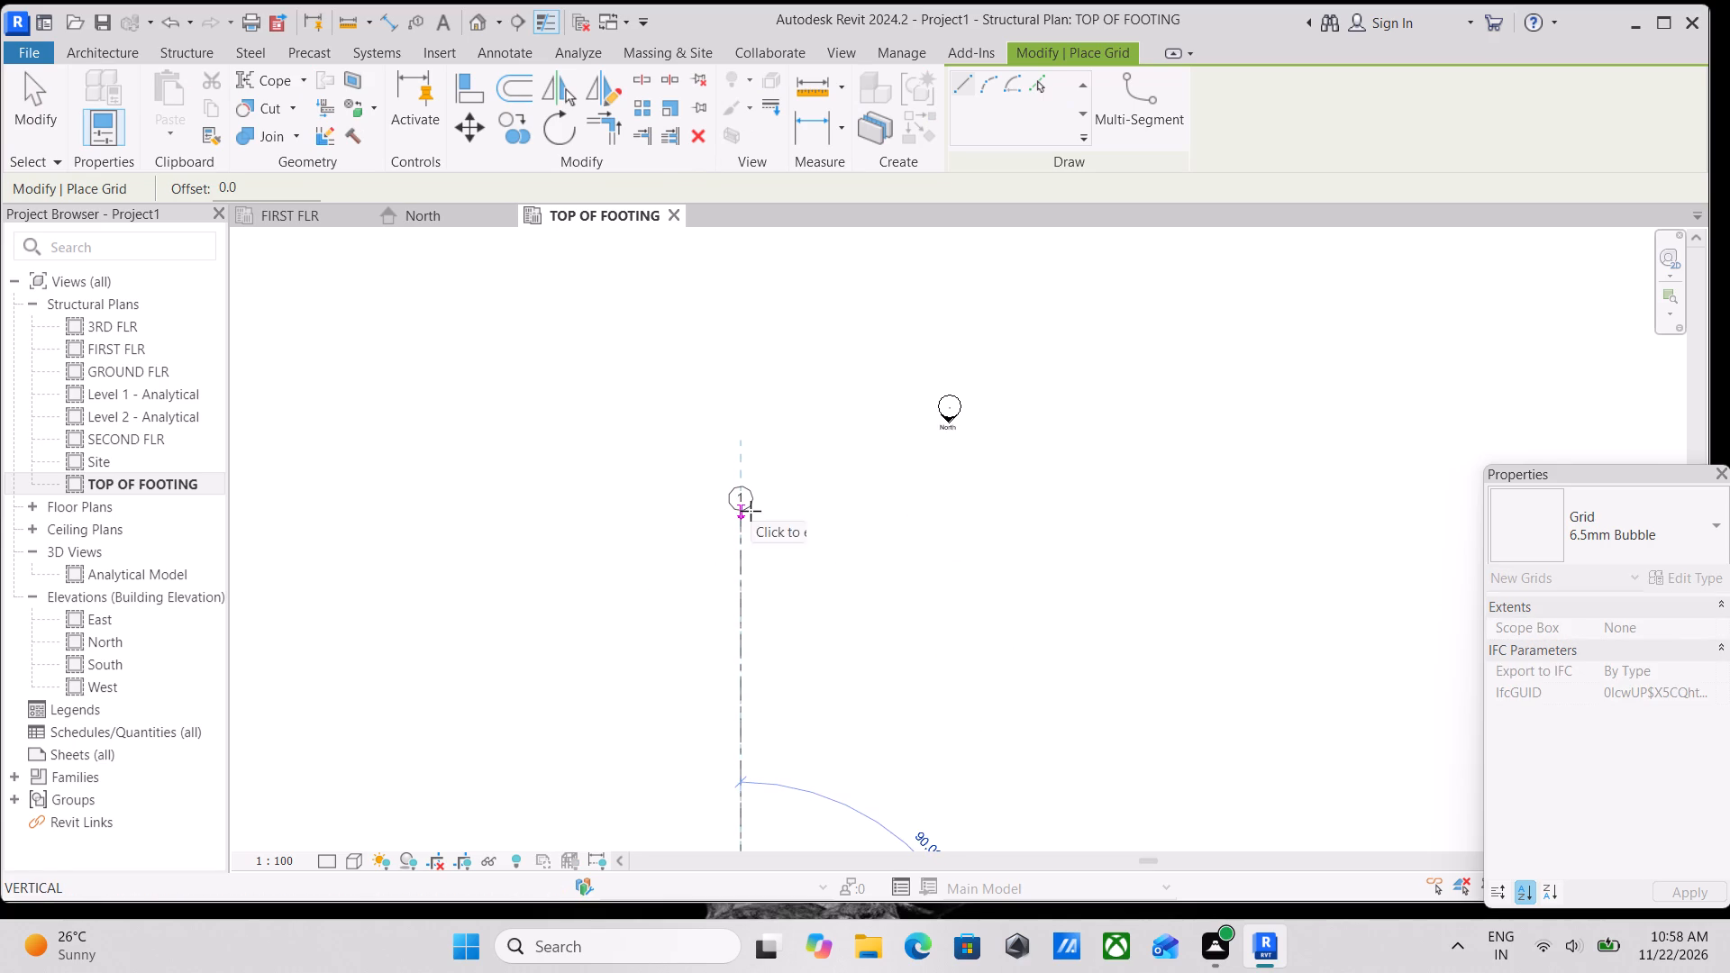
scroll(751, 511, down, 1)
click(751, 509)
scroll(769, 517, up, 5)
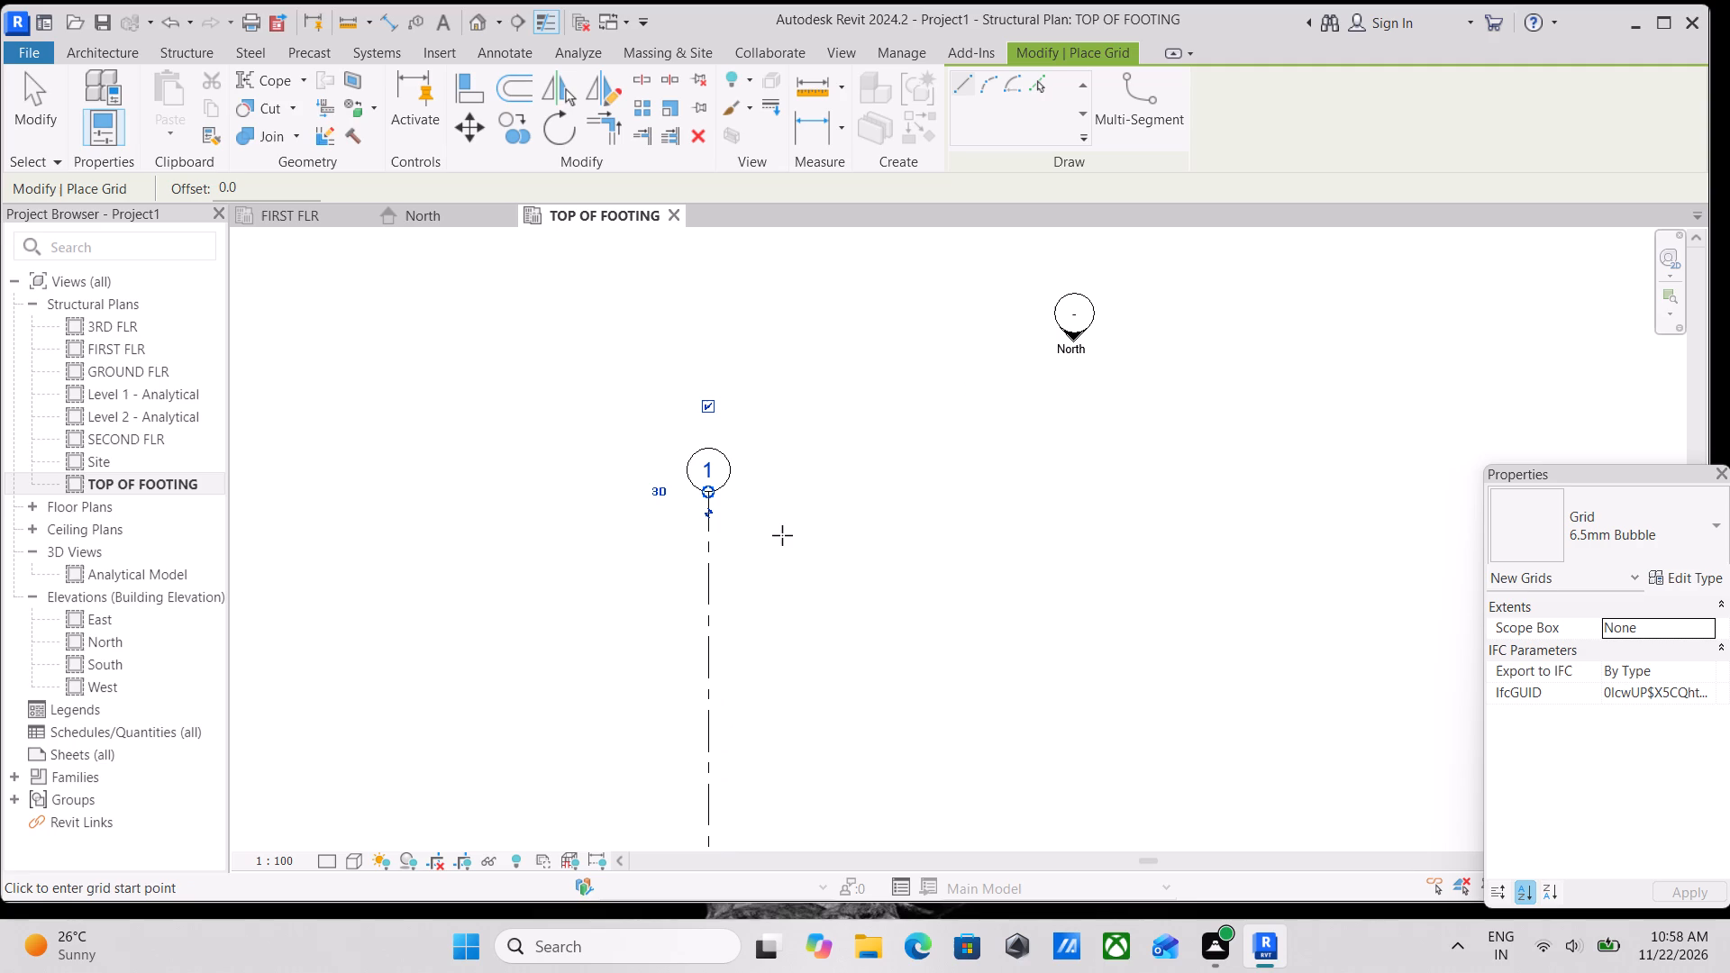
scroll(843, 507, up, 3)
key(Escape)
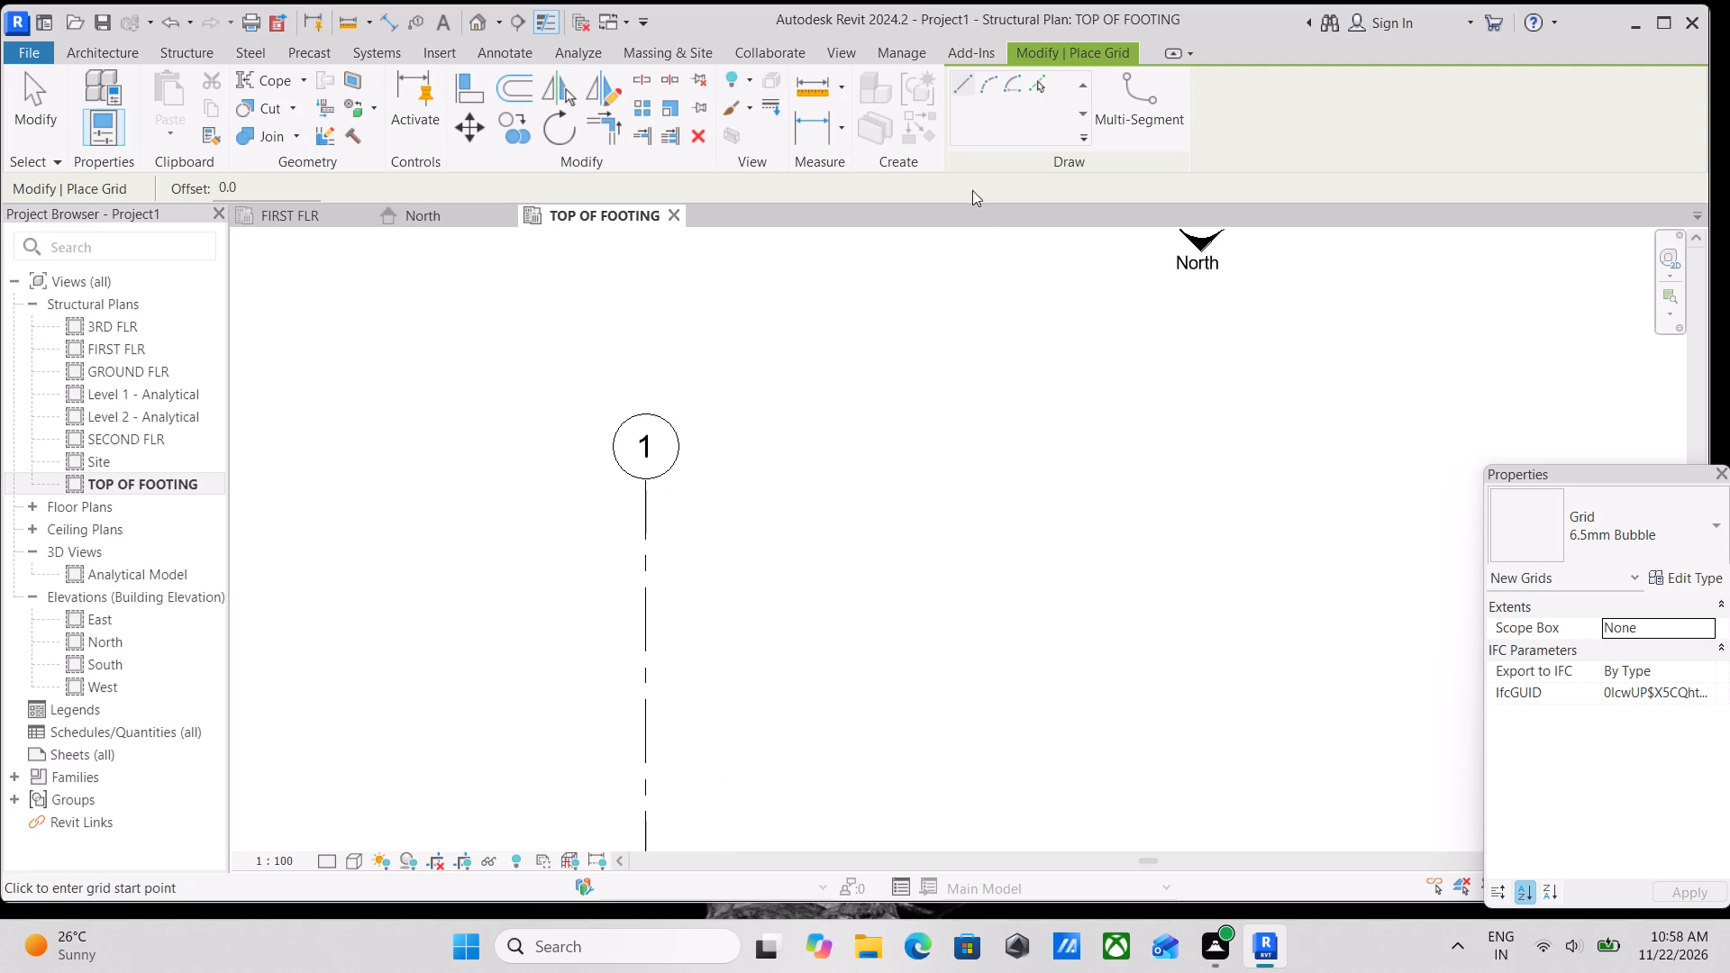
key(Escape)
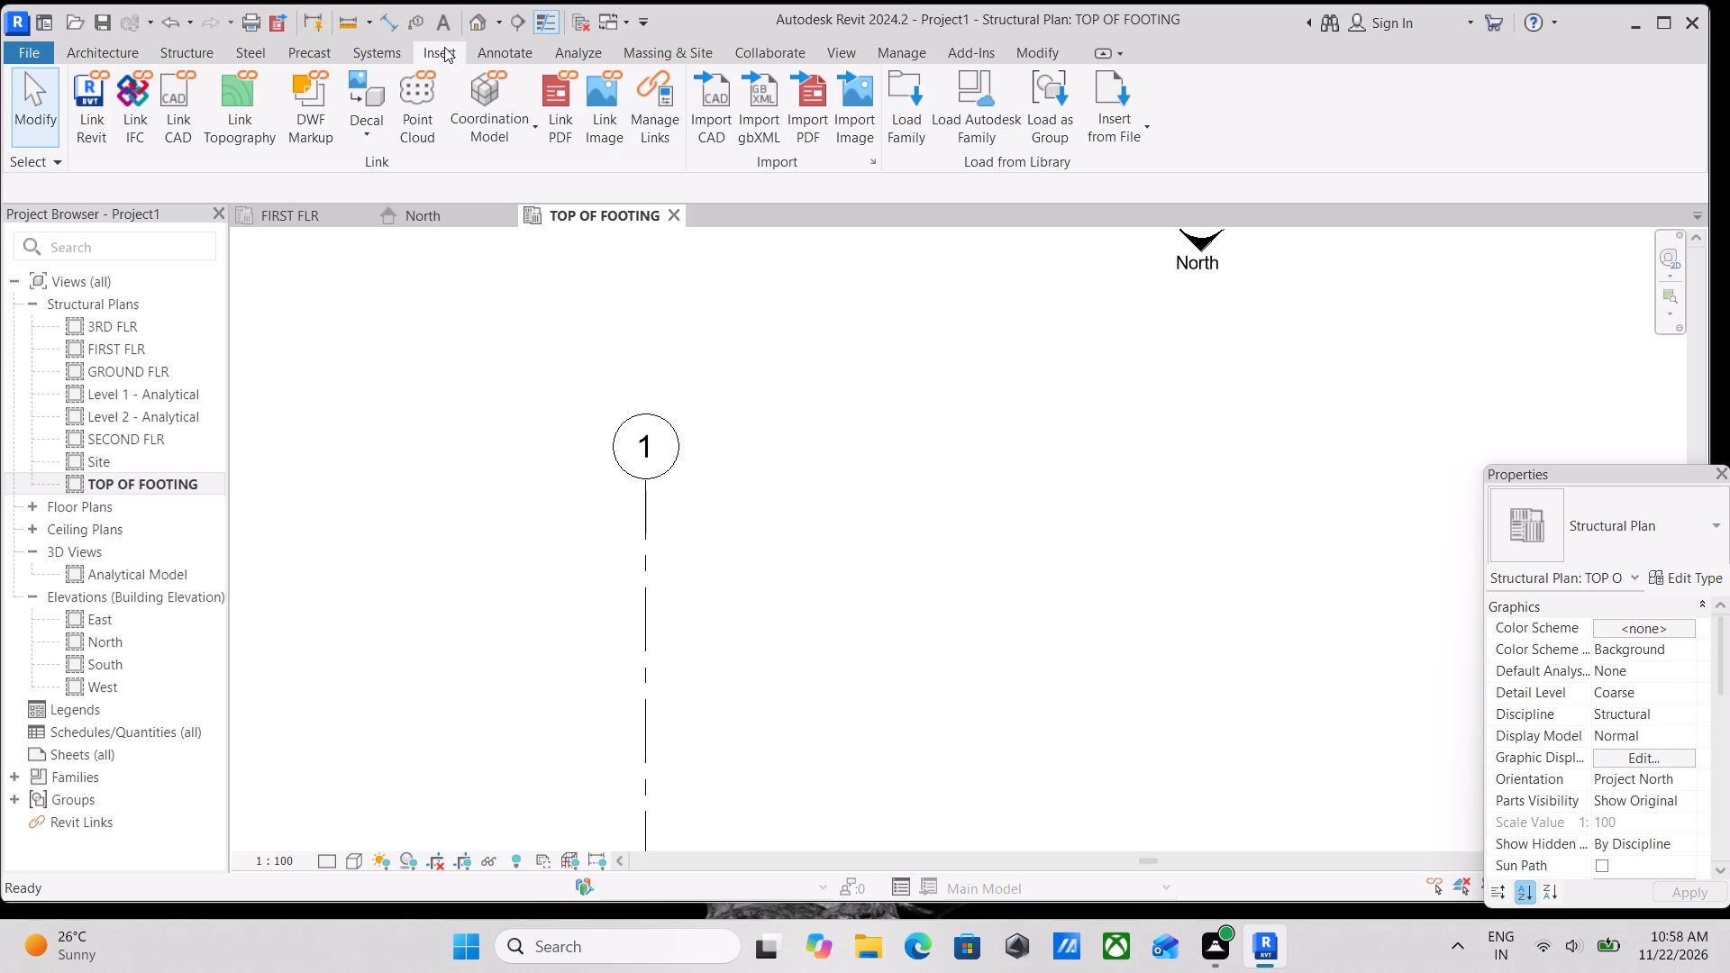
Start the Link Image command and look through the image files in the Downloads folder.
click(444, 47)
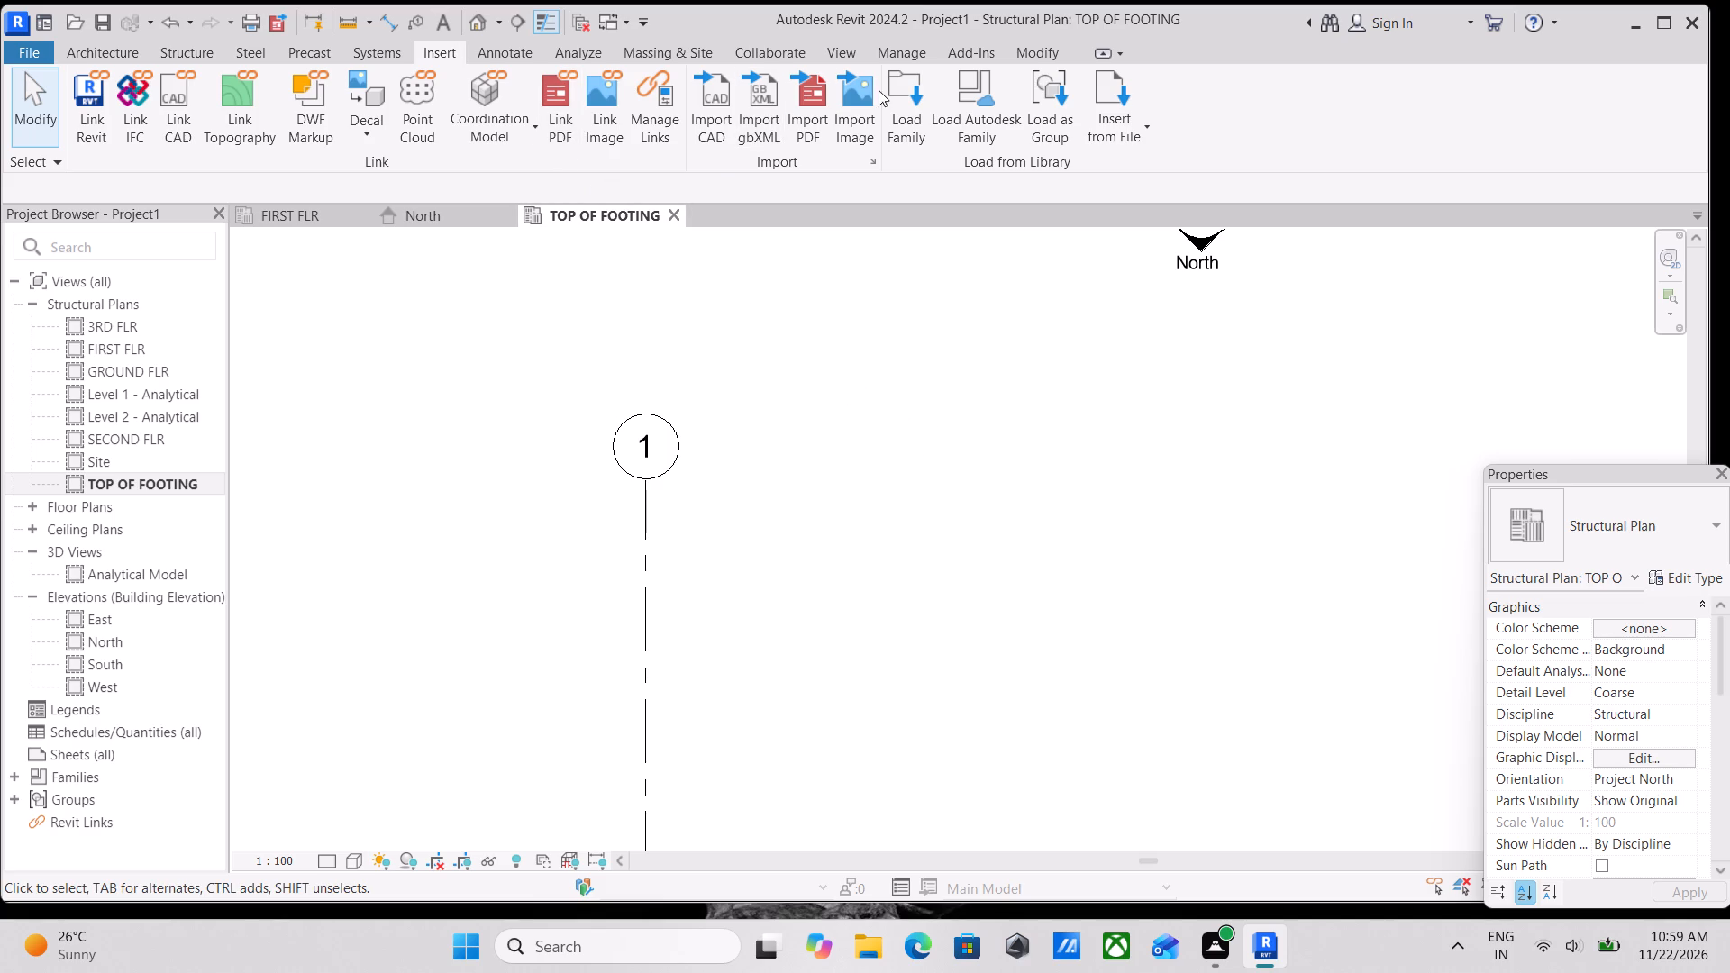
click(605, 124)
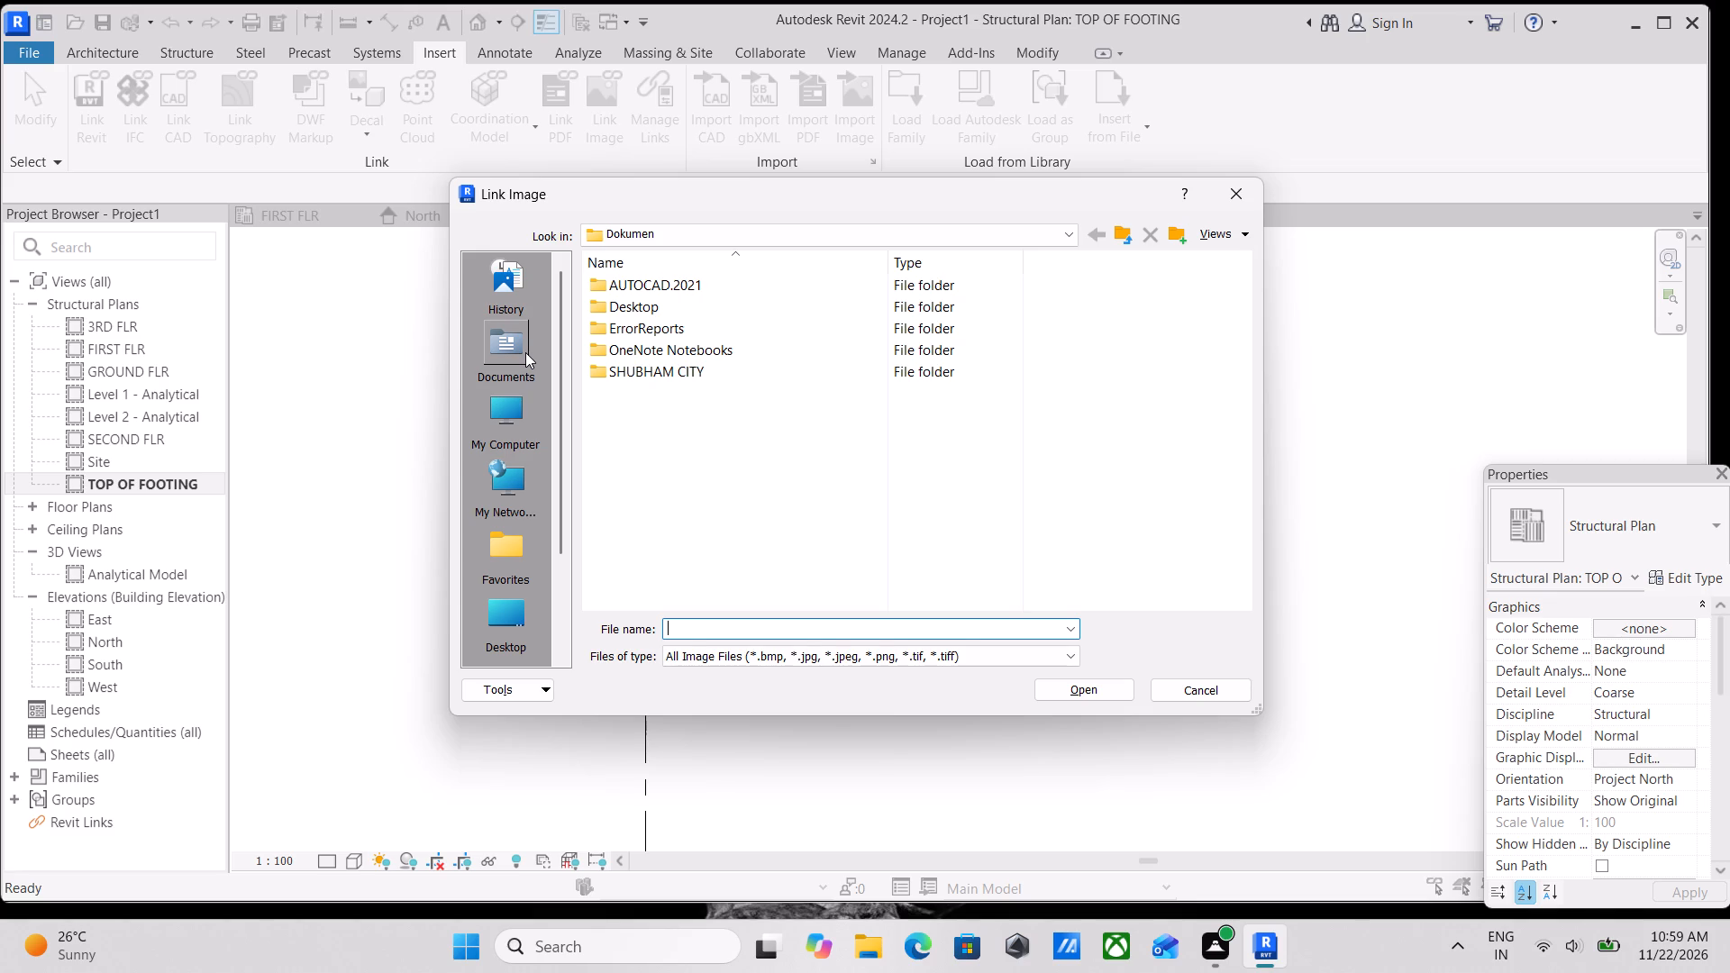
drag(520, 356, 508, 348)
click(512, 395)
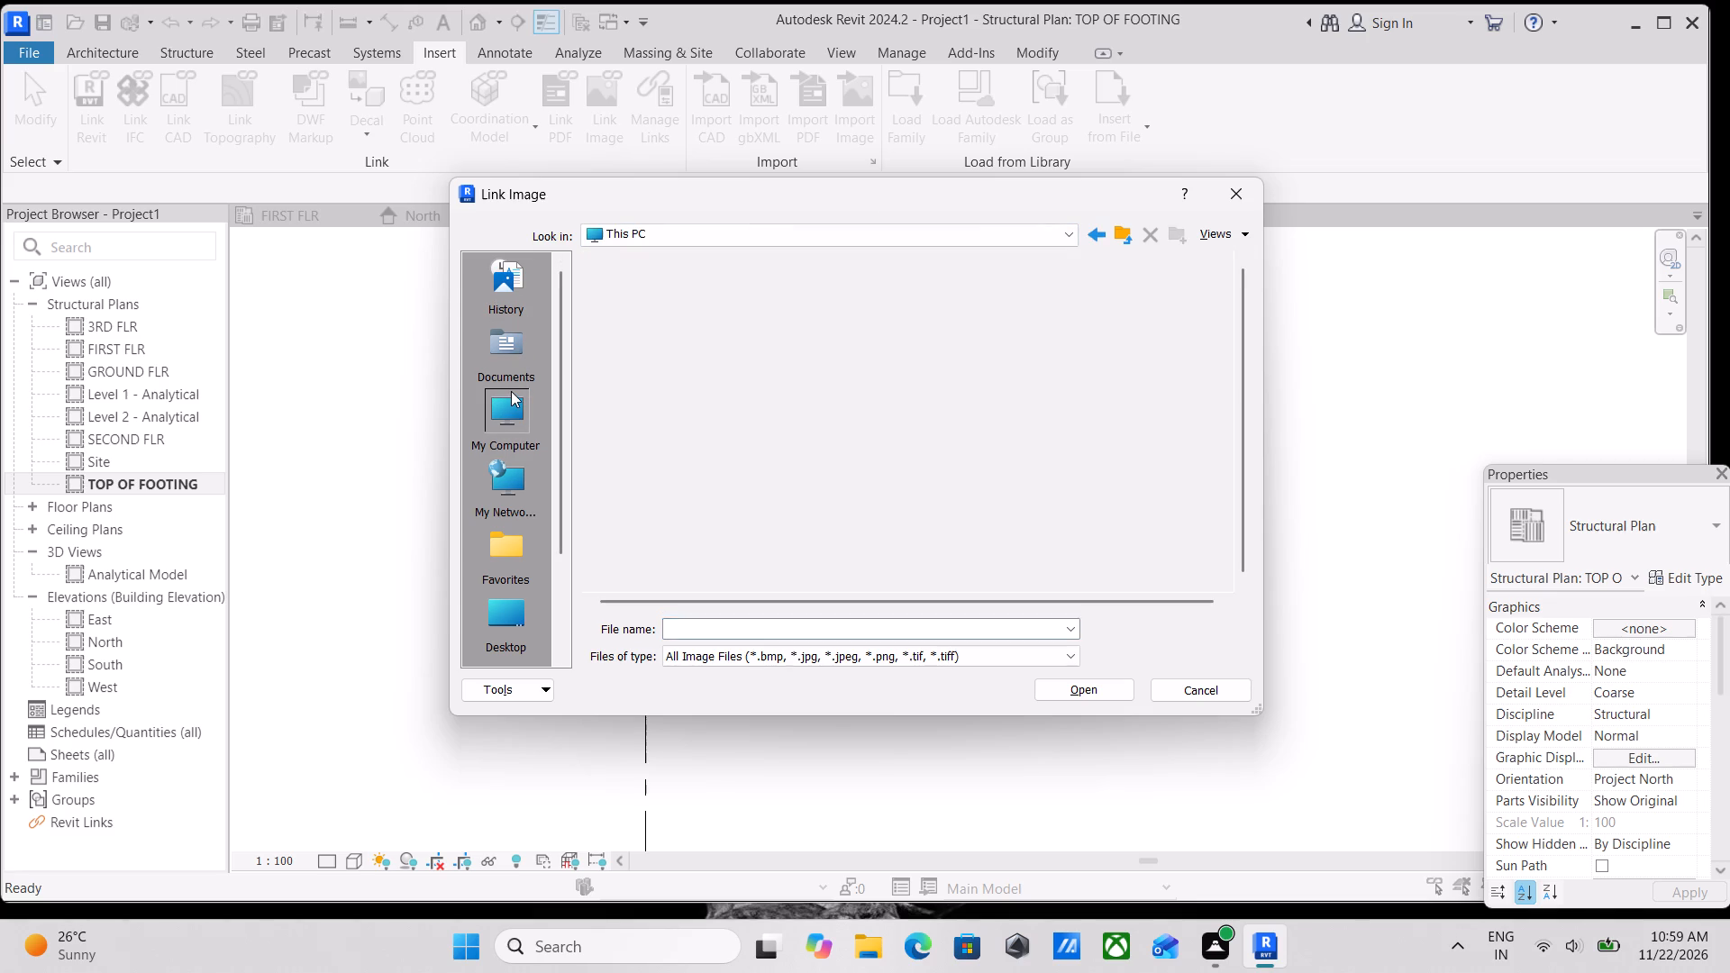
click(511, 350)
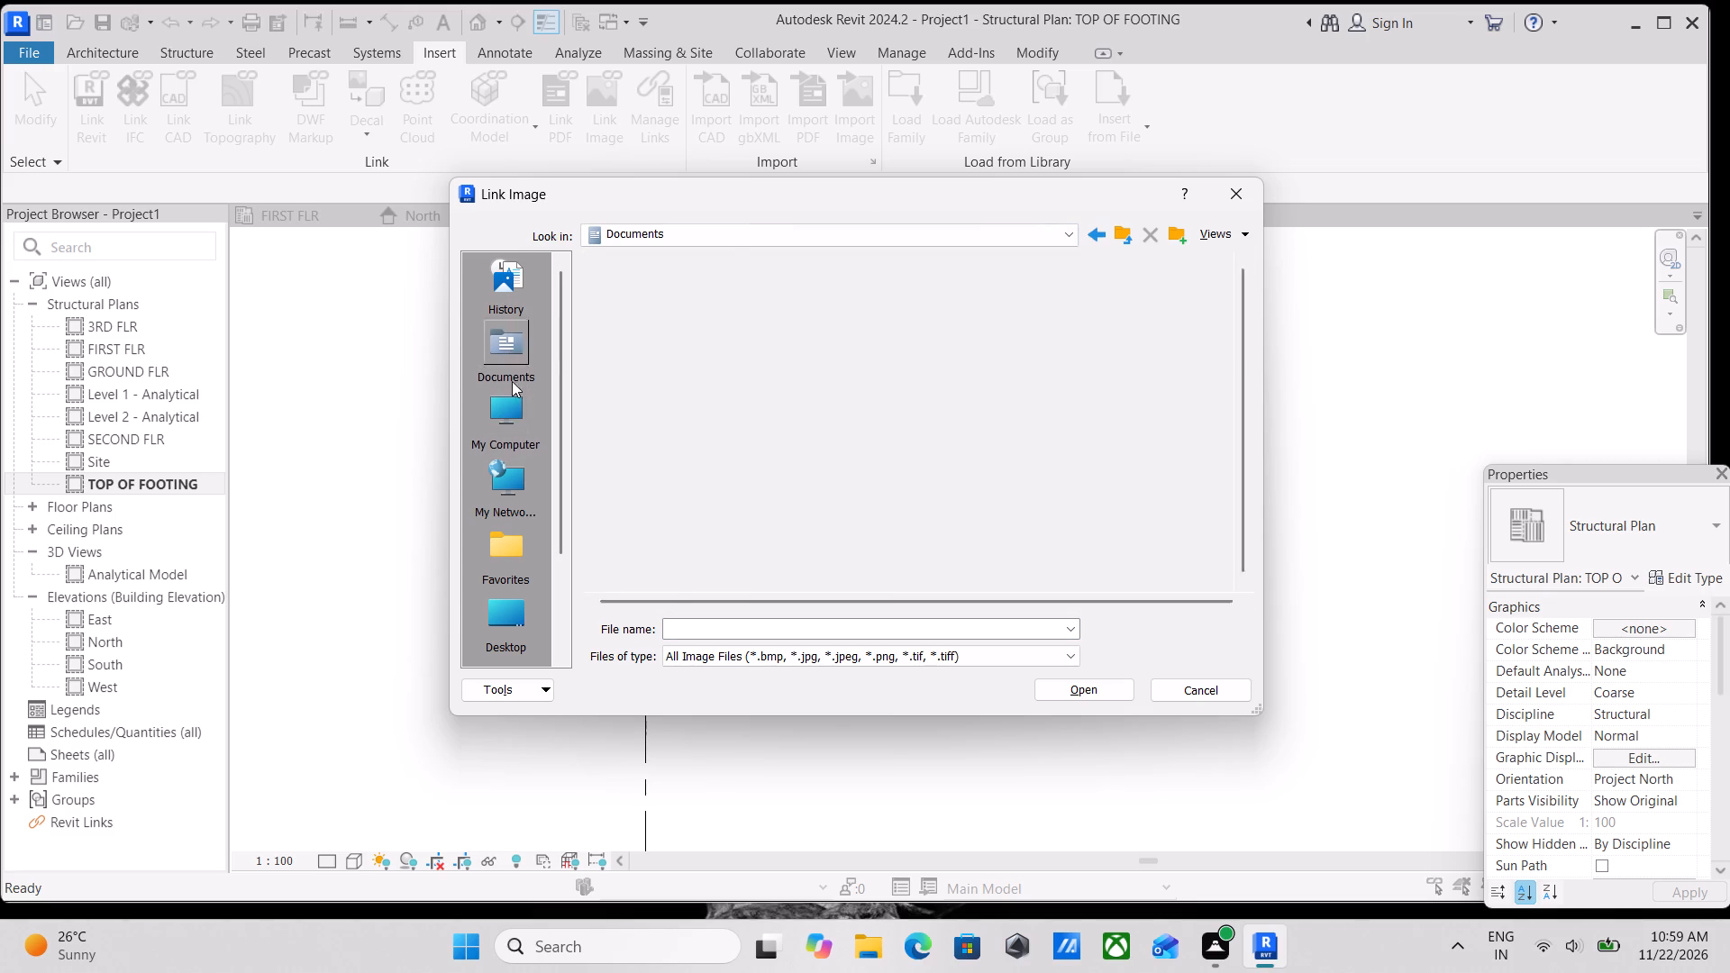
scroll(522, 433, down, 2)
double_click(518, 465)
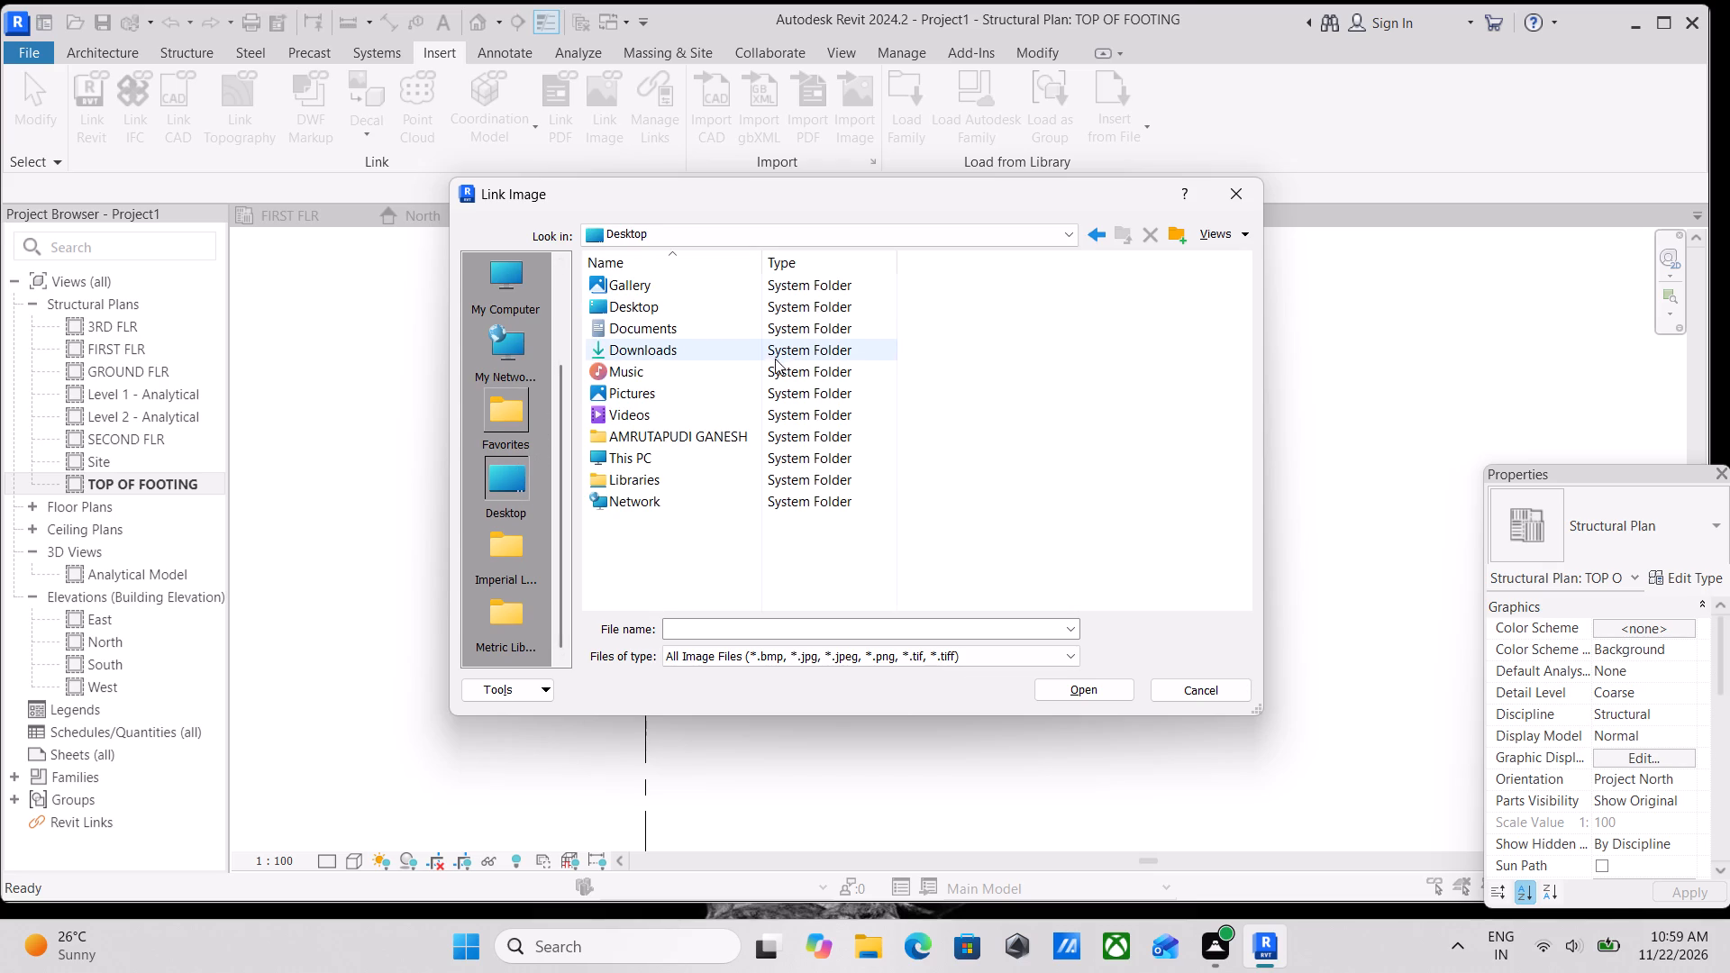
double_click(717, 352)
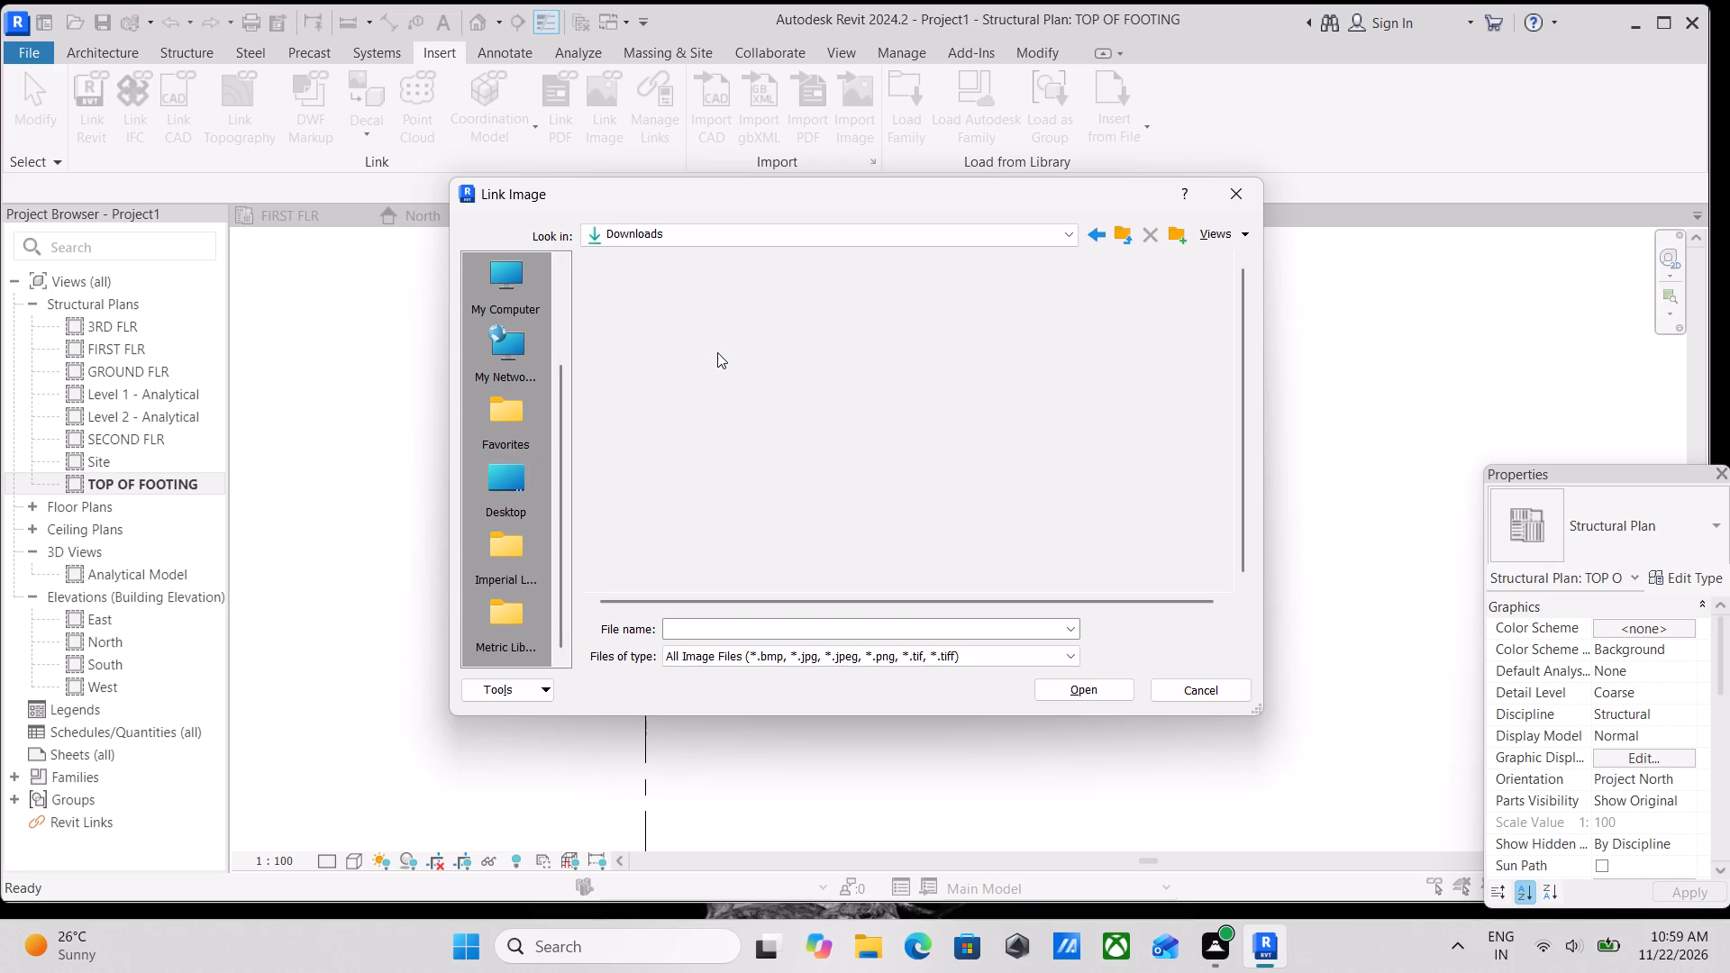
click(723, 312)
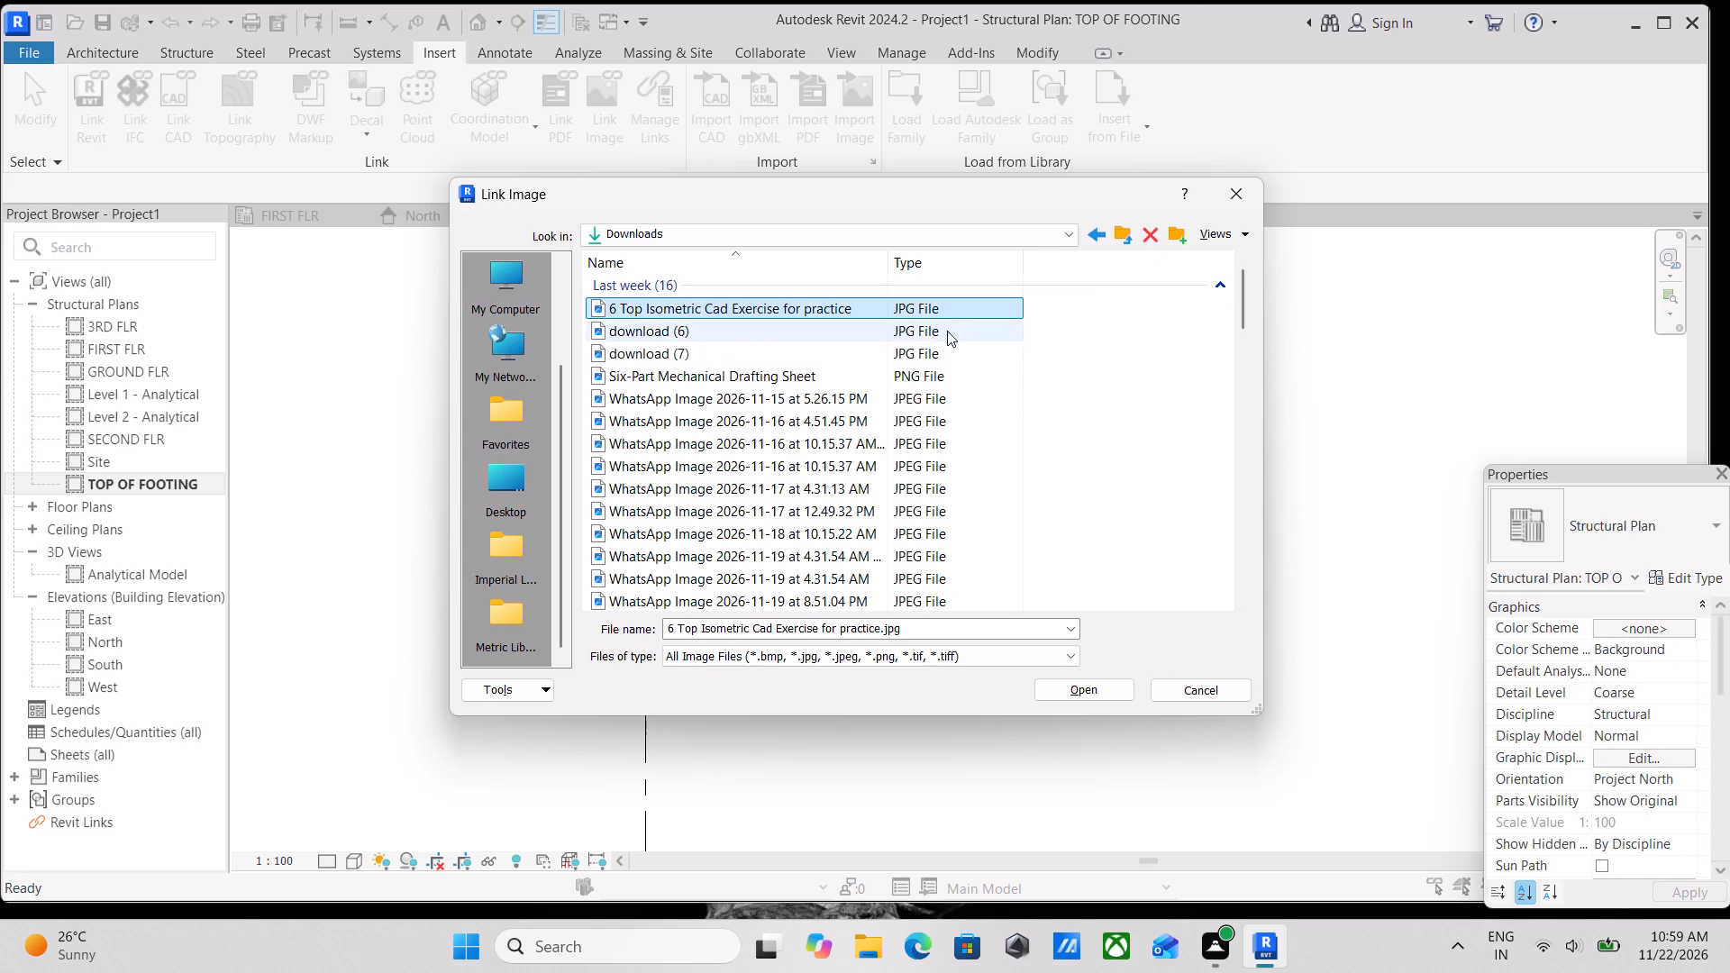
click(929, 351)
click(871, 397)
click(851, 449)
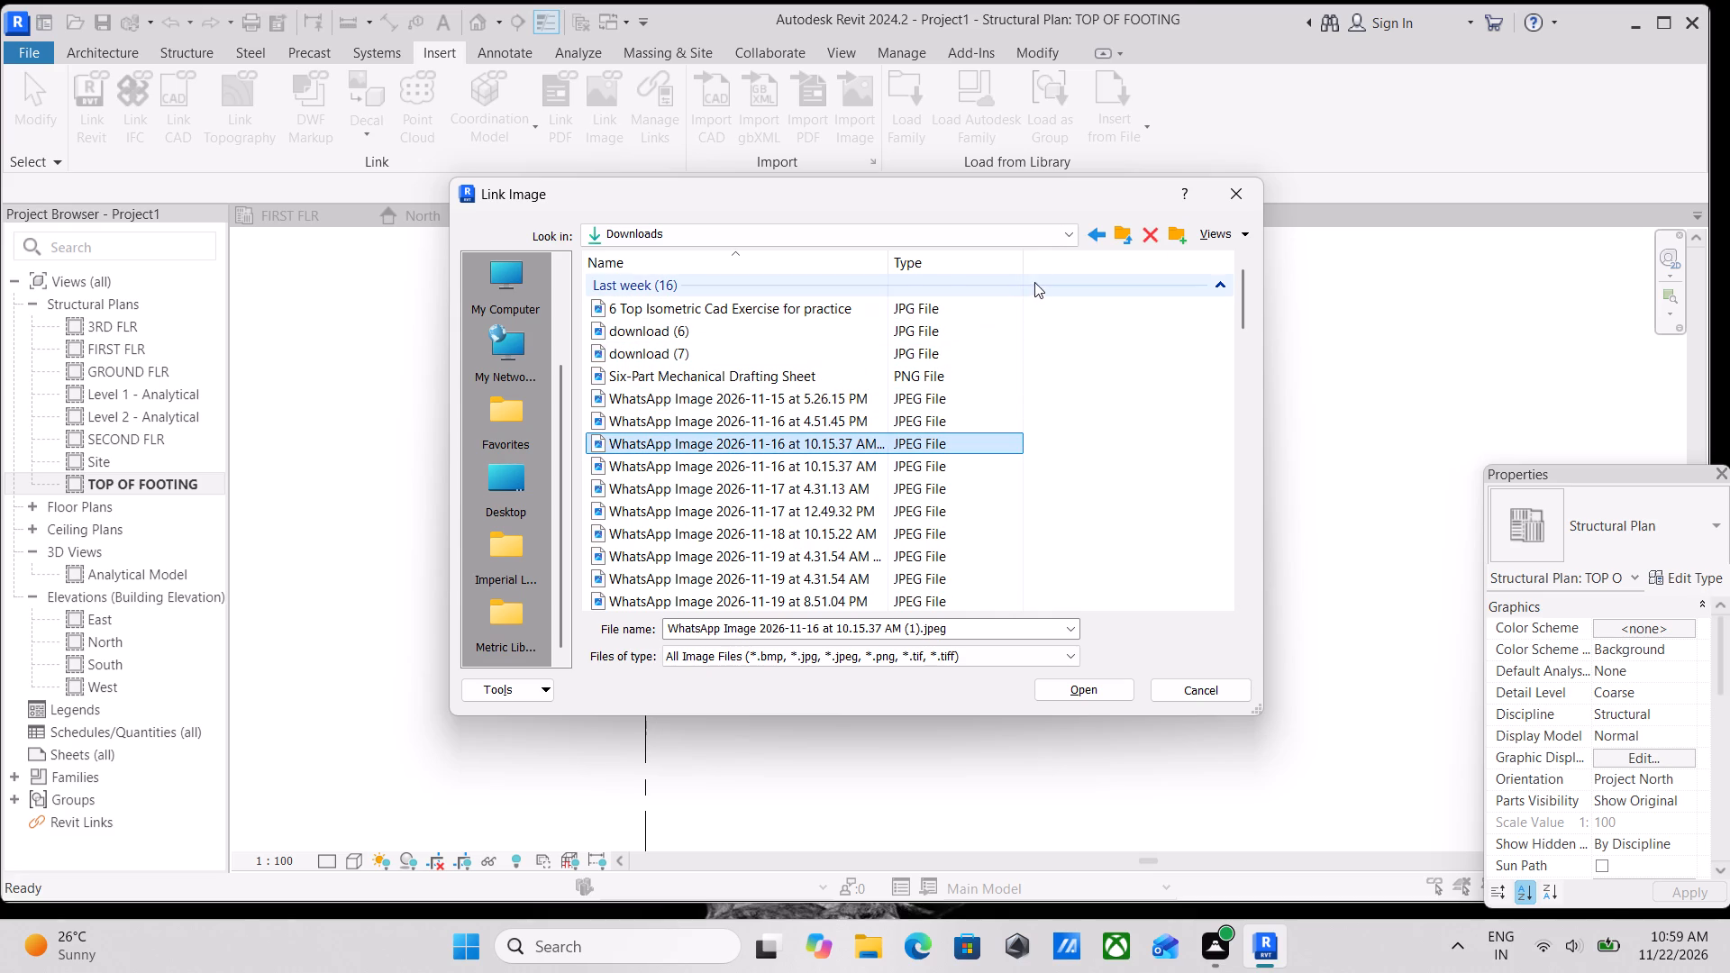
Look through the Favorites, network, Desktop and Gallery locations for the image to link.
click(531, 355)
click(525, 414)
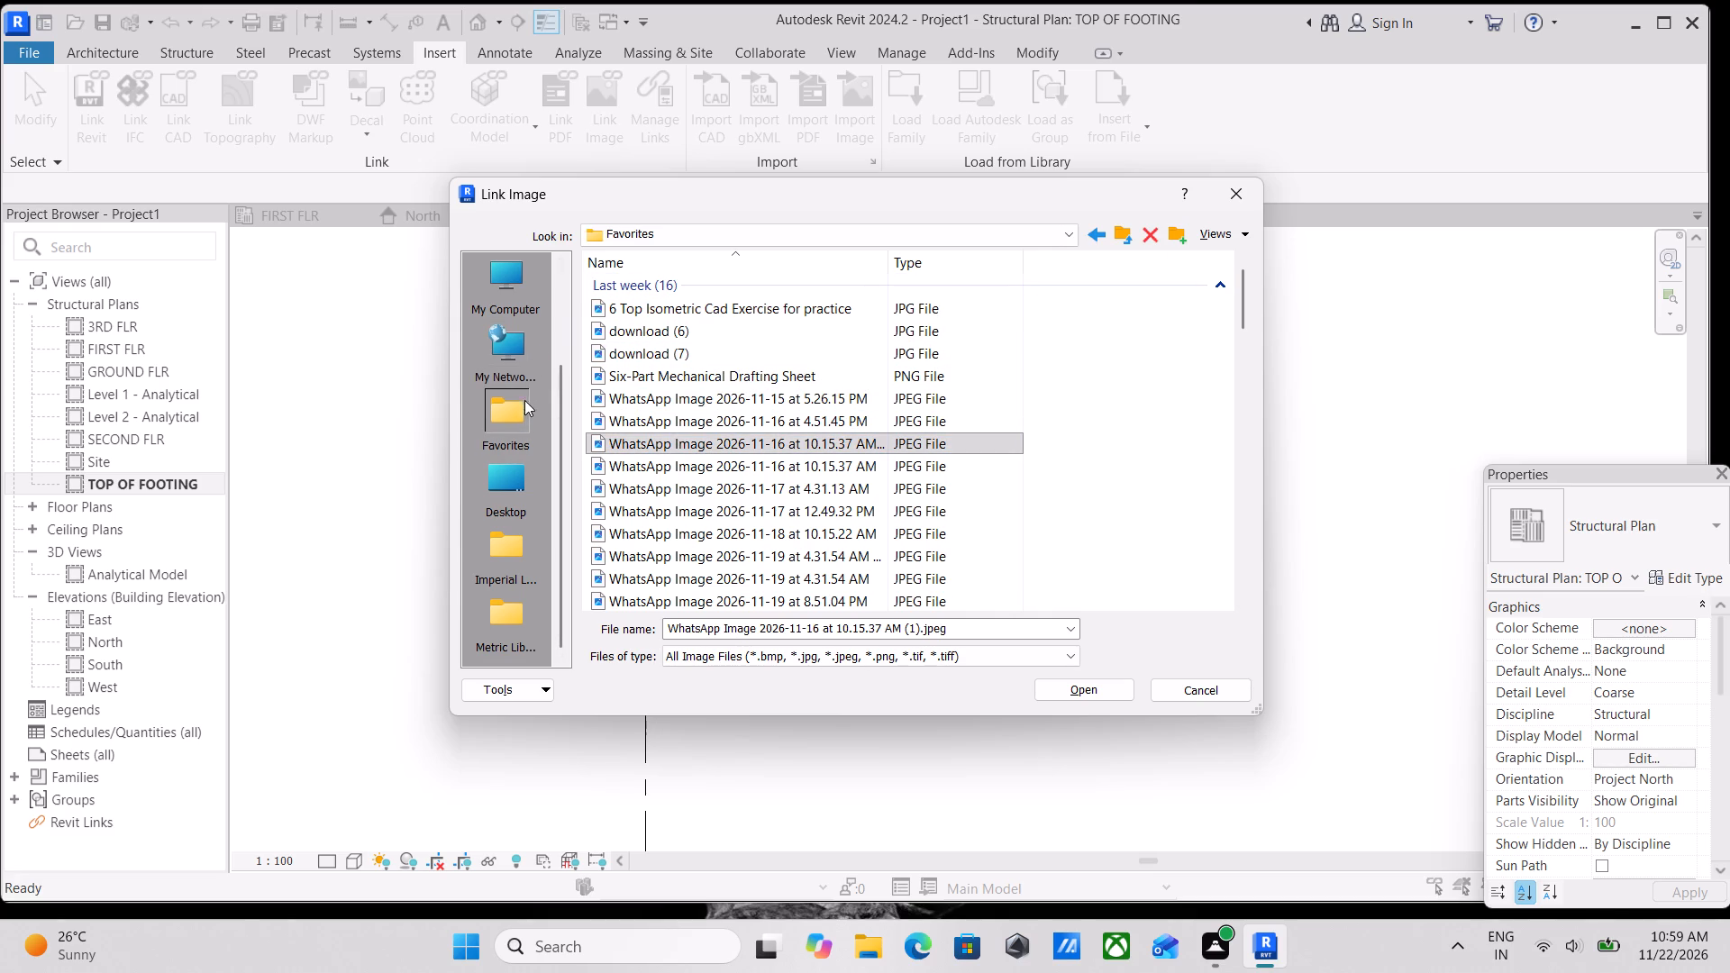
scroll(505, 471, down, 1)
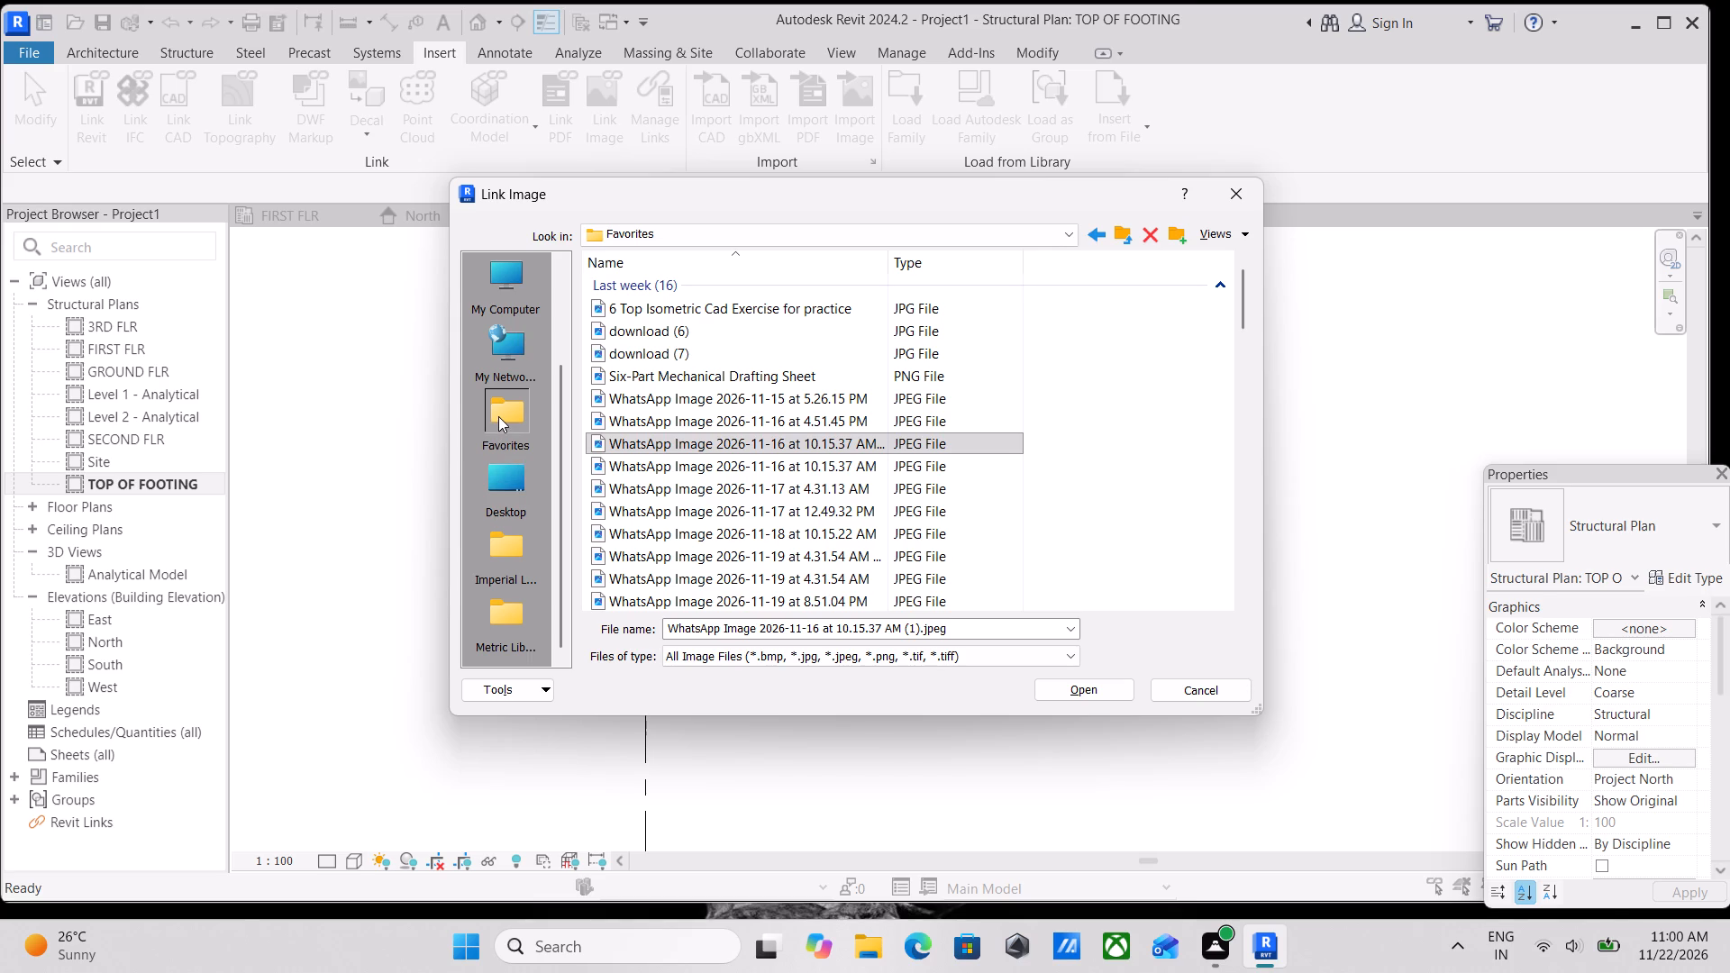
click(498, 416)
scroll(707, 497, down, 3)
scroll(1033, 508, down, 4)
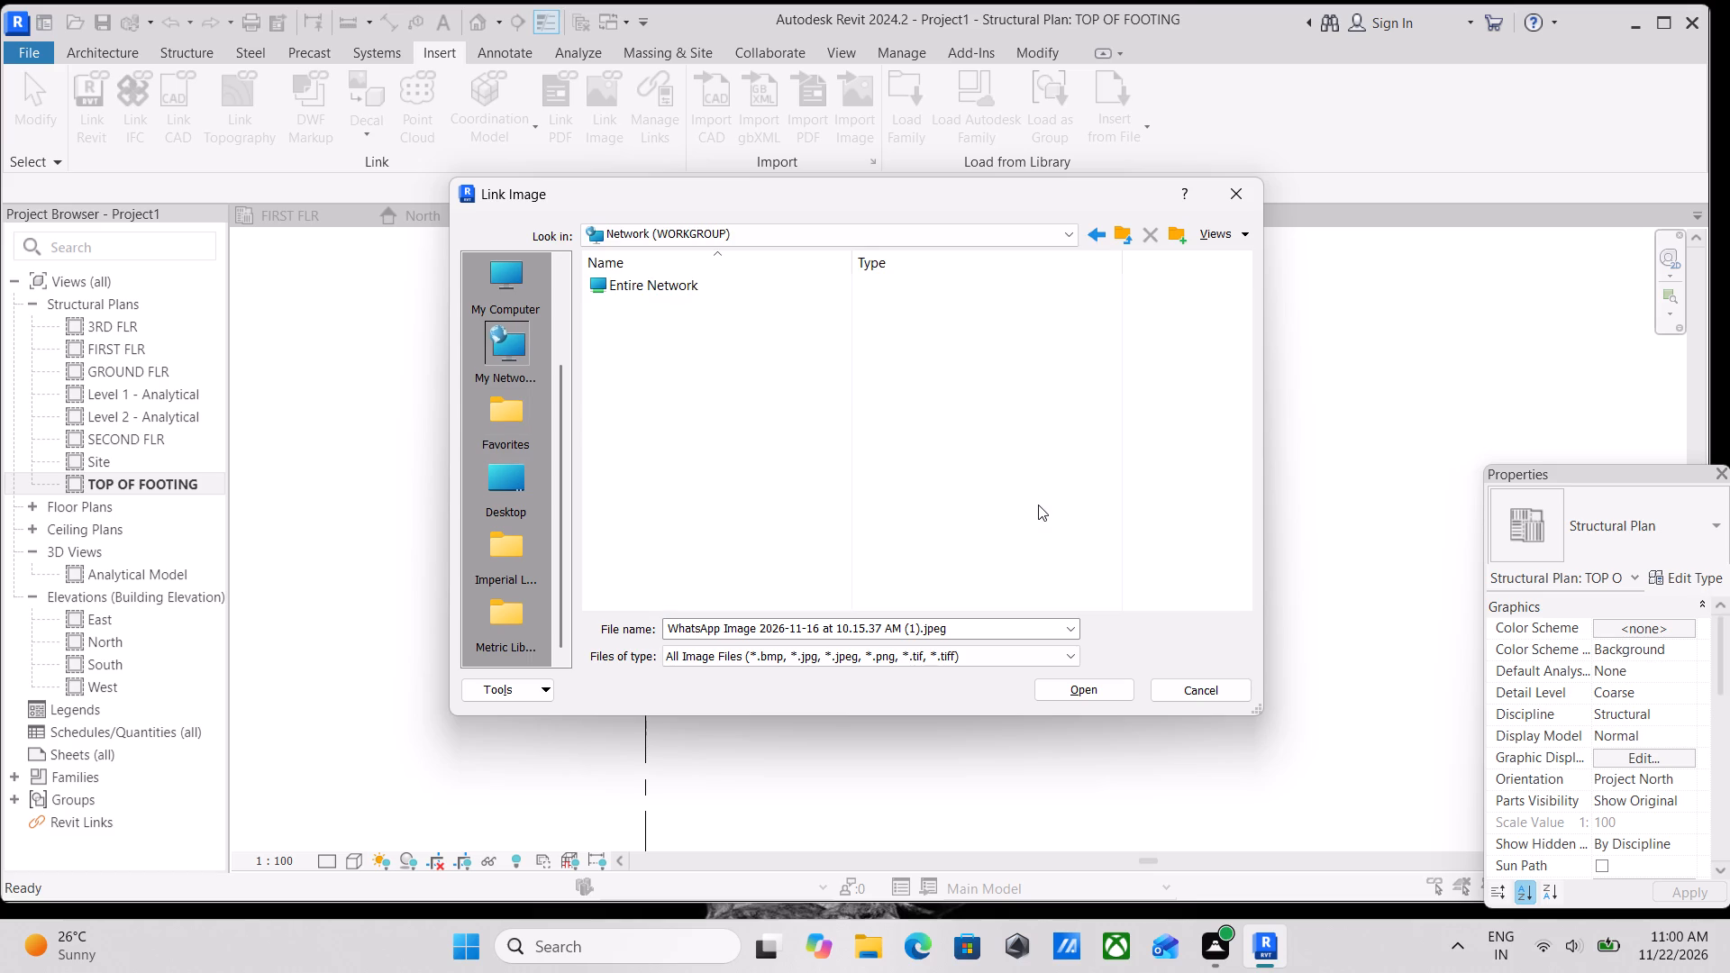
click(520, 478)
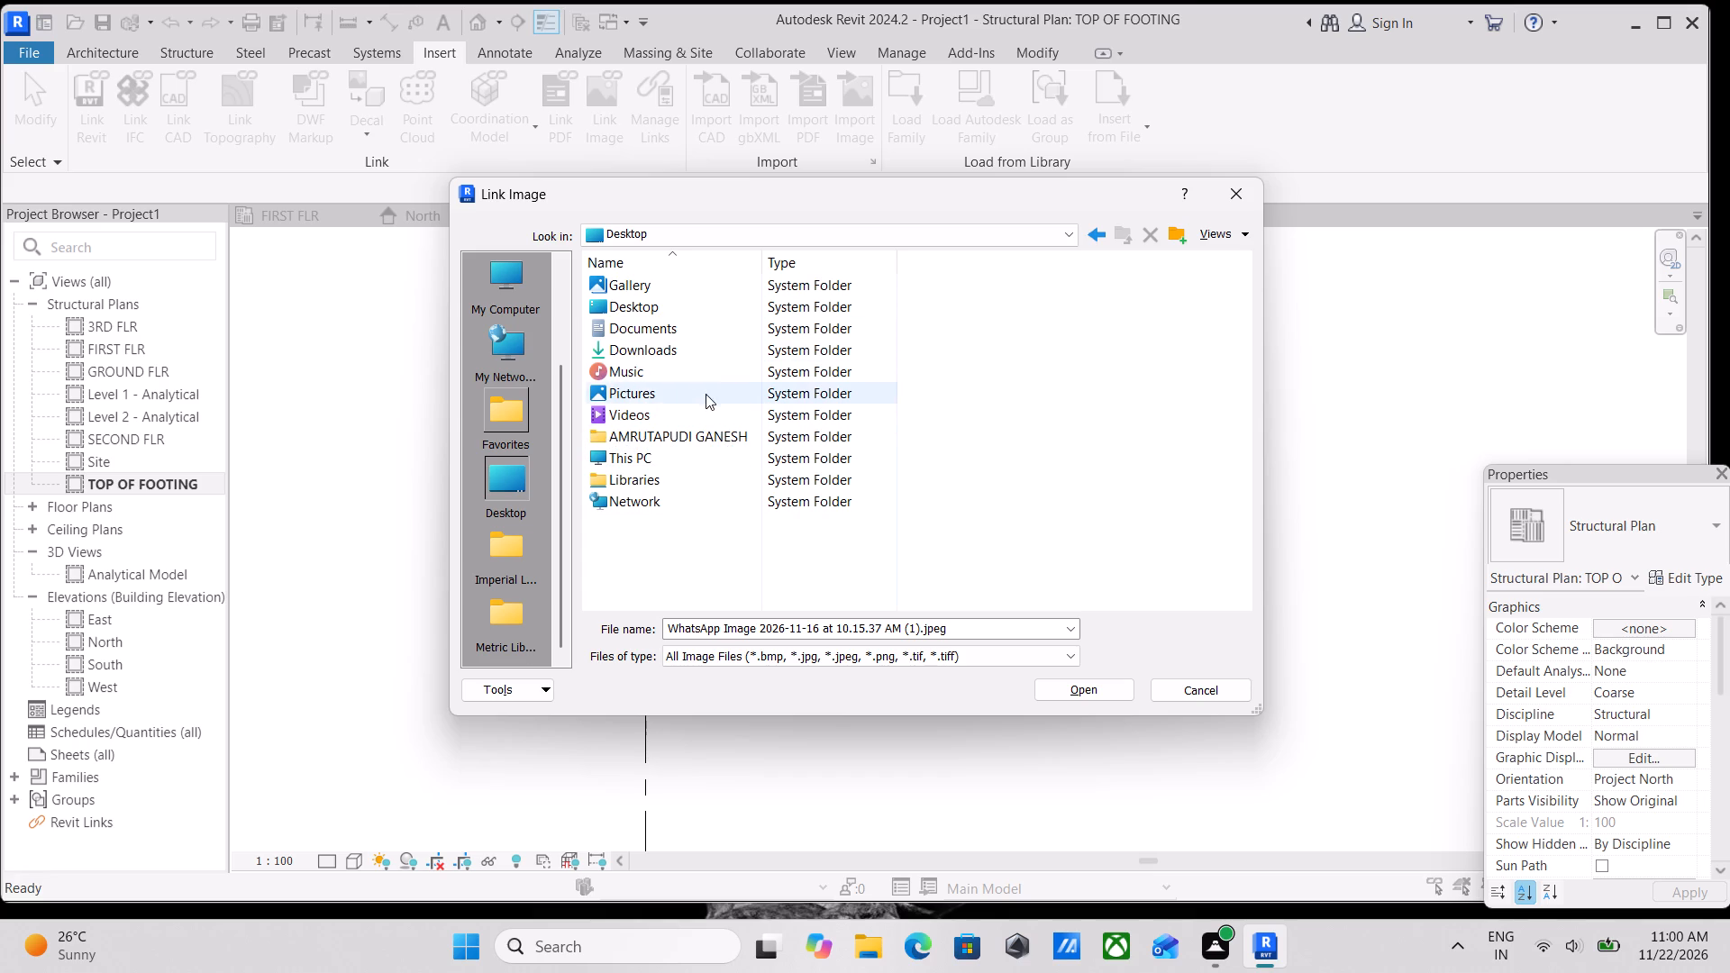
double_click(692, 292)
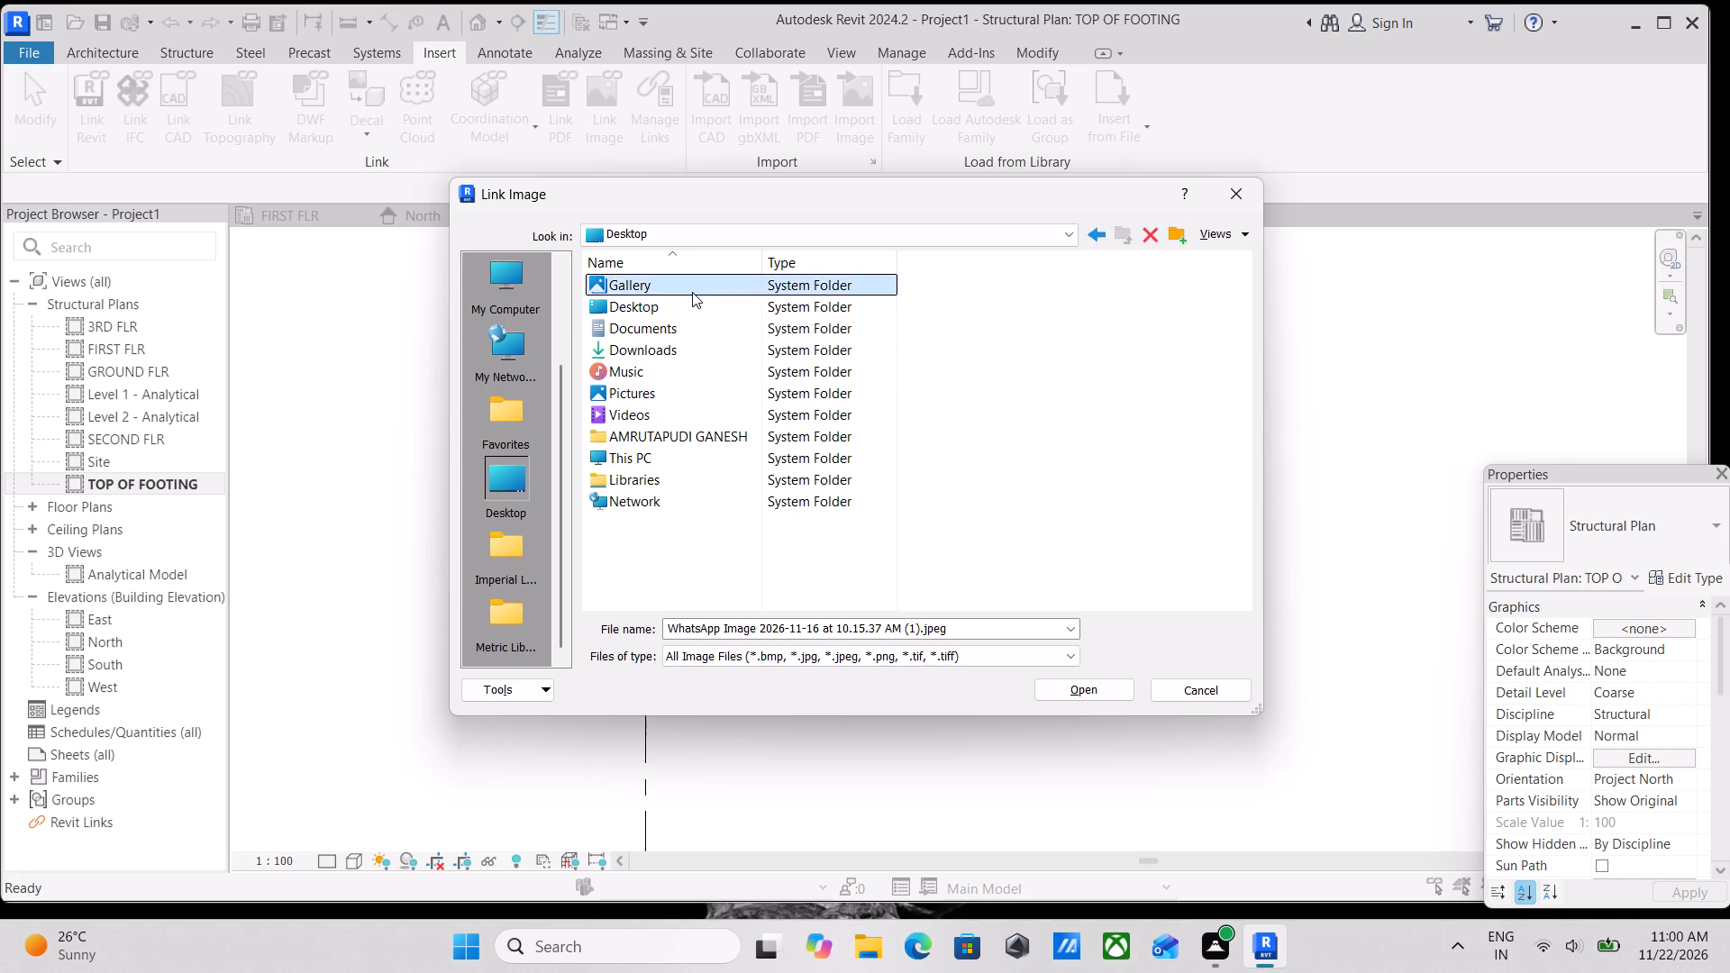
click(691, 461)
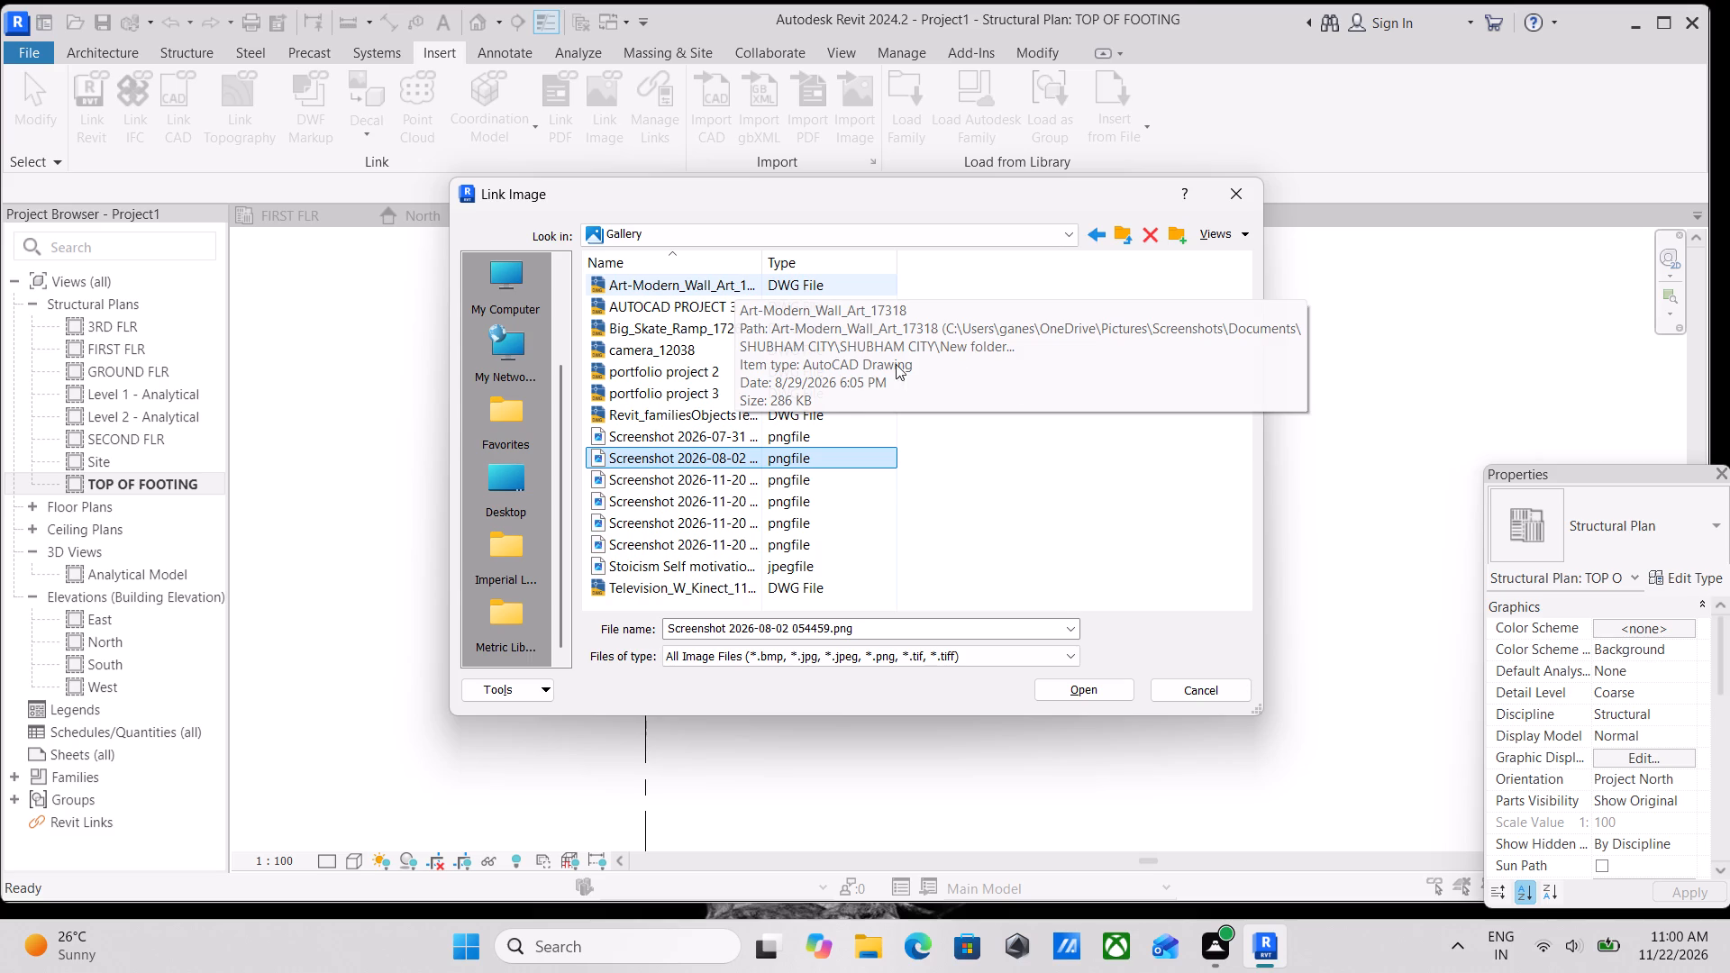
scroll(829, 468, up, 2)
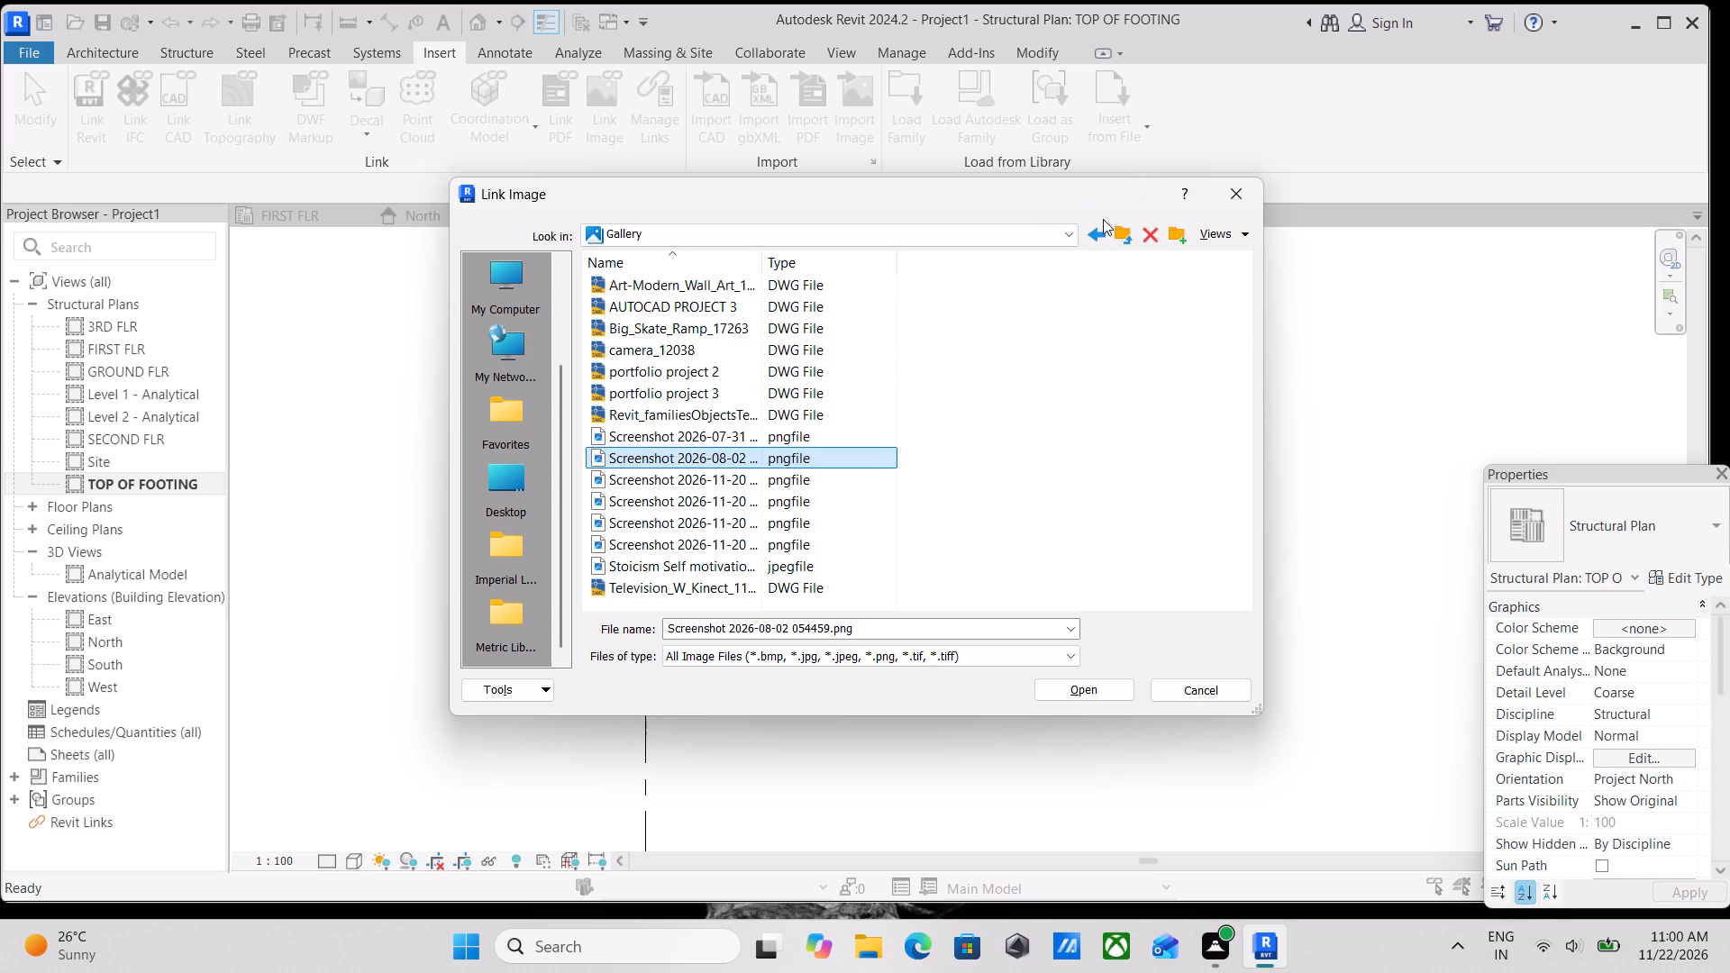
click(1096, 232)
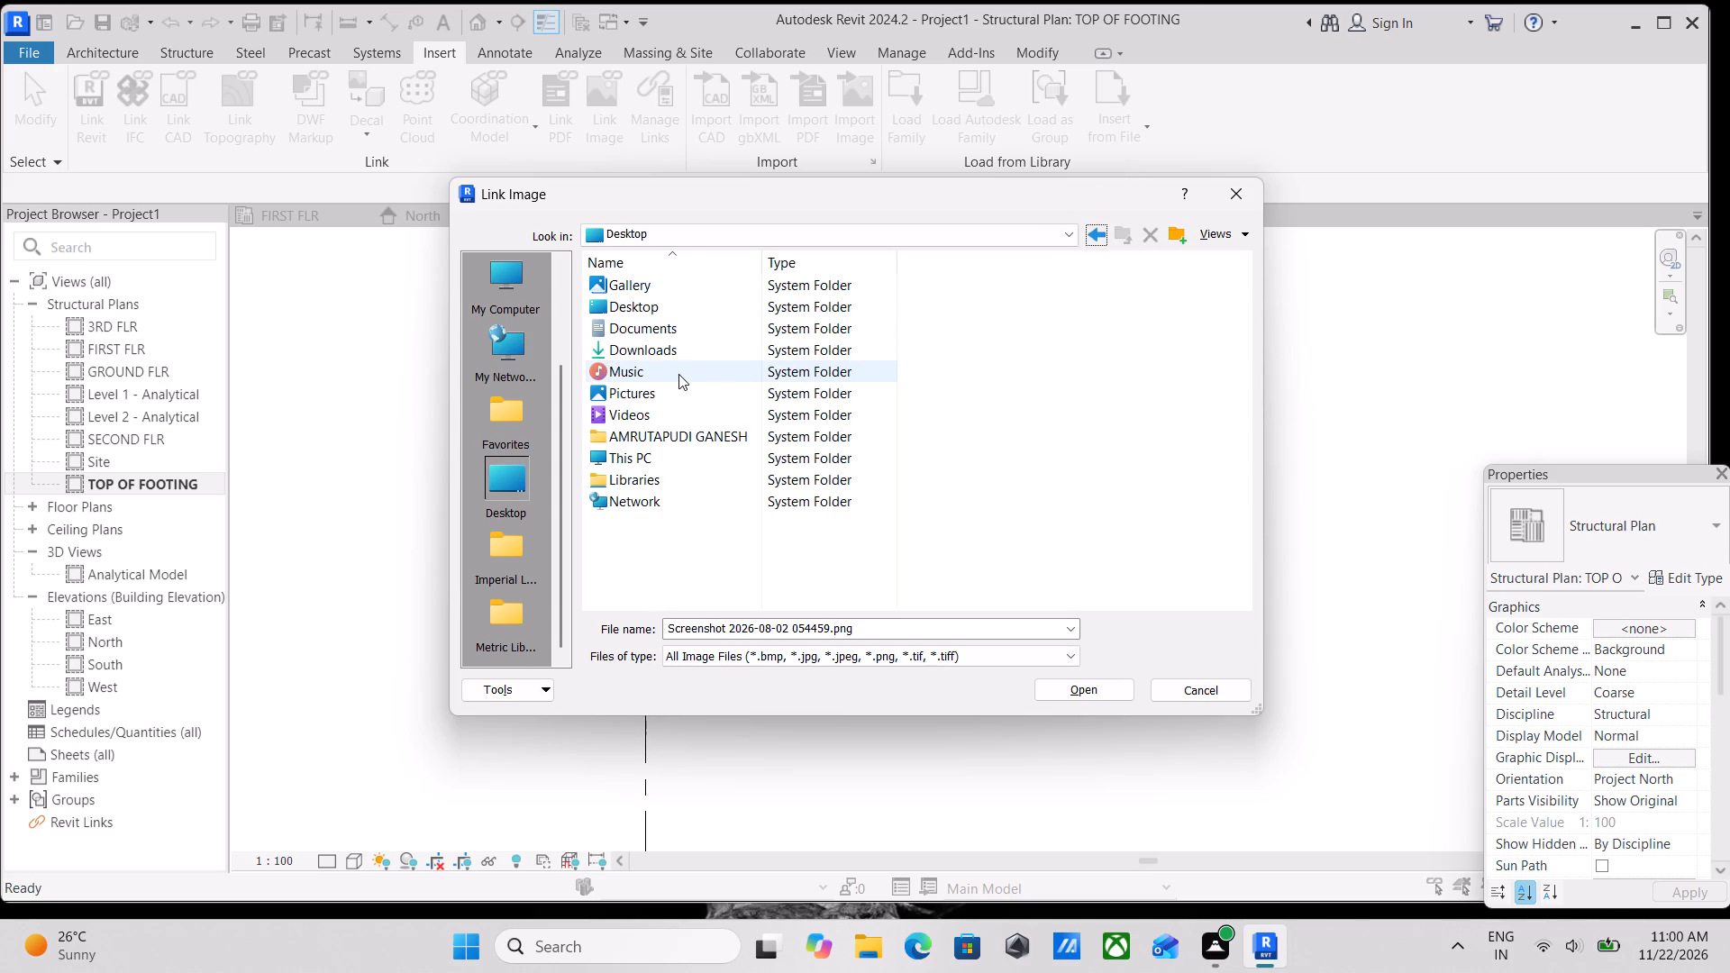
double_click(667, 282)
scroll(708, 484, down, 6)
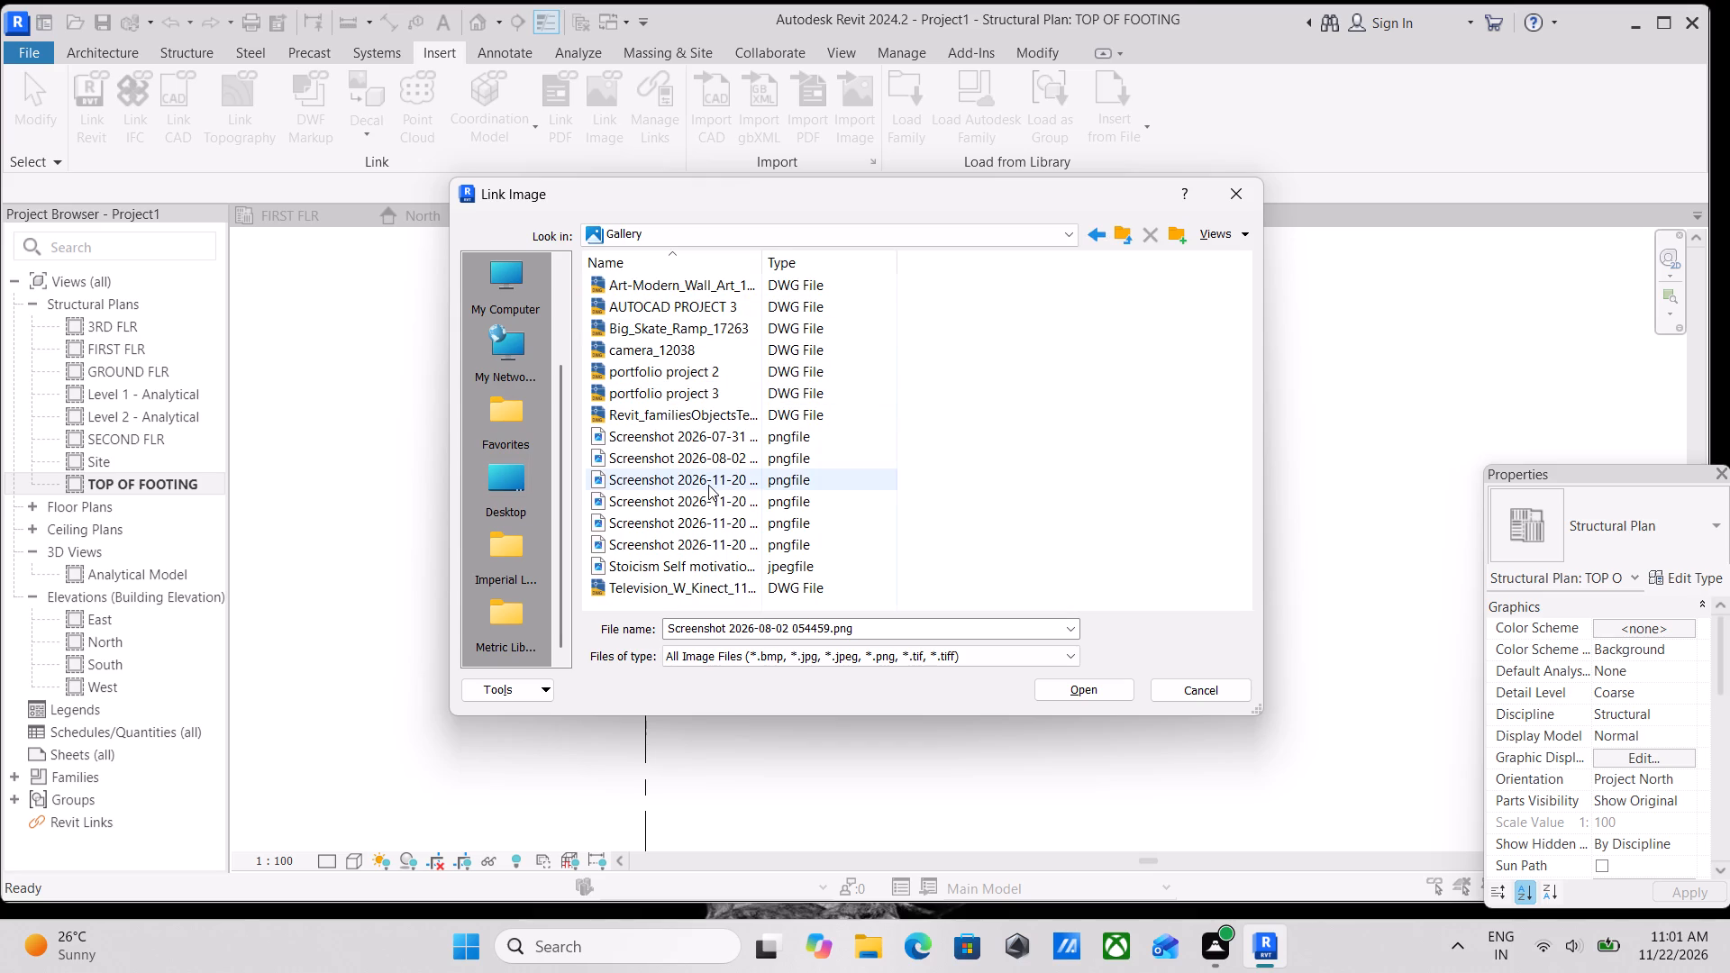
click(1094, 230)
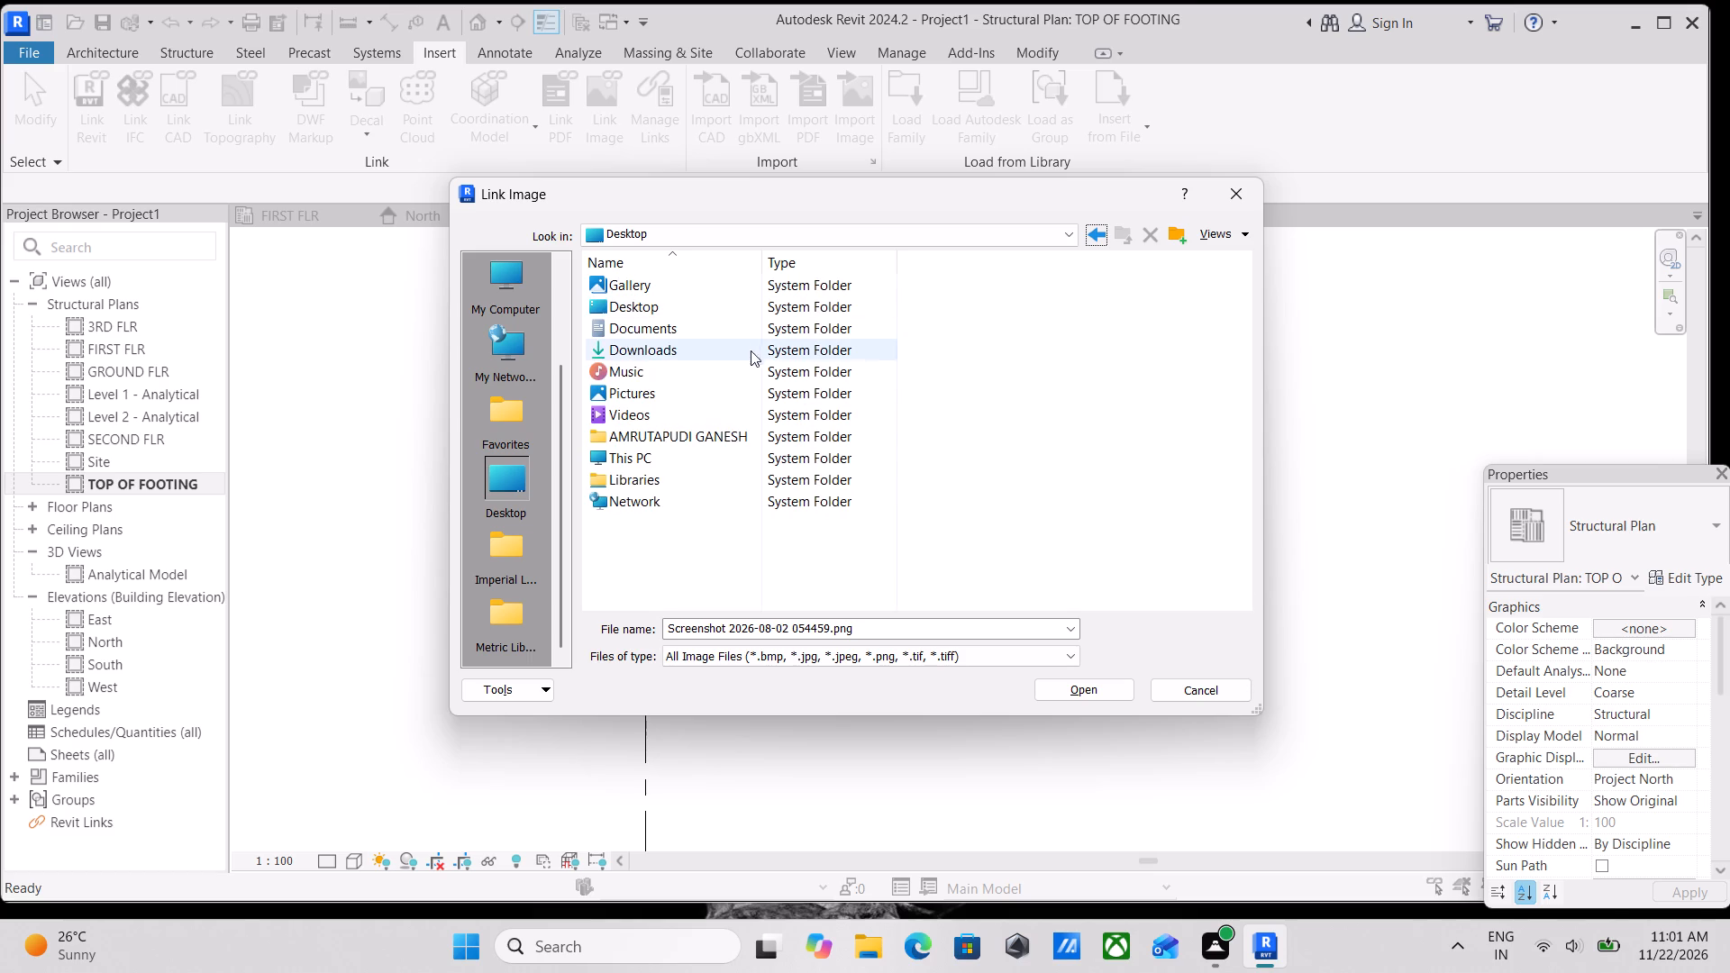
Look through last week's WhatsApp image files in the Downloads folder for the reference image to link.
double_click(742, 358)
scroll(705, 419, down, 2)
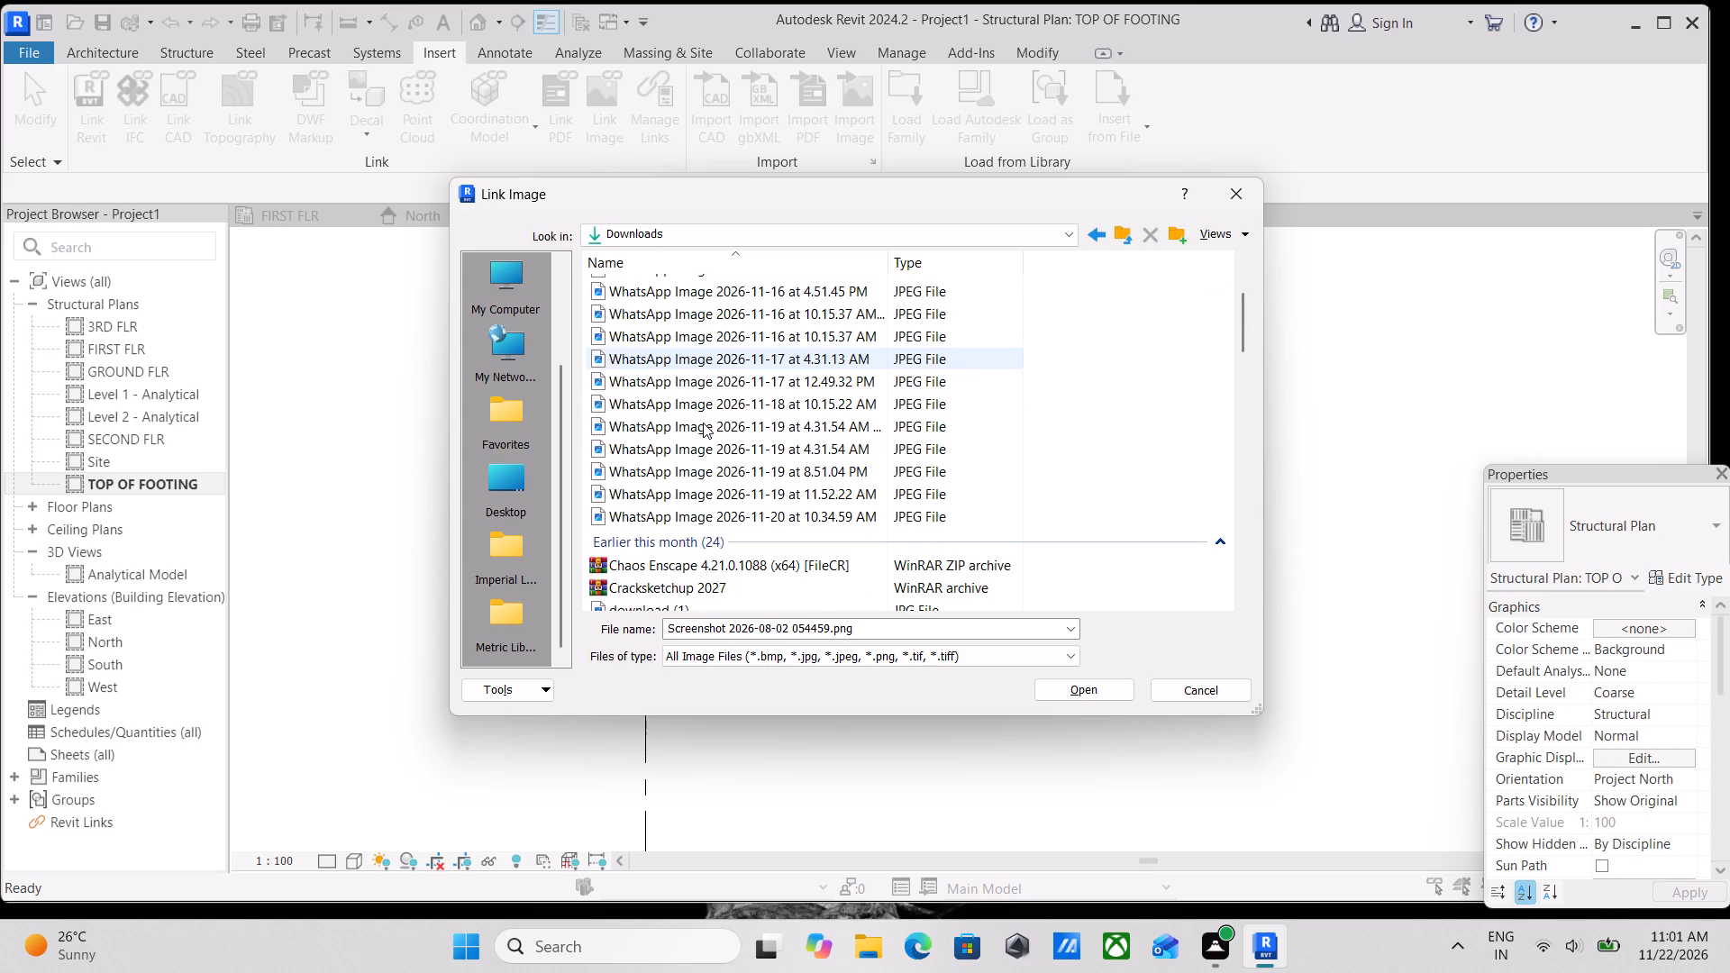
click(693, 356)
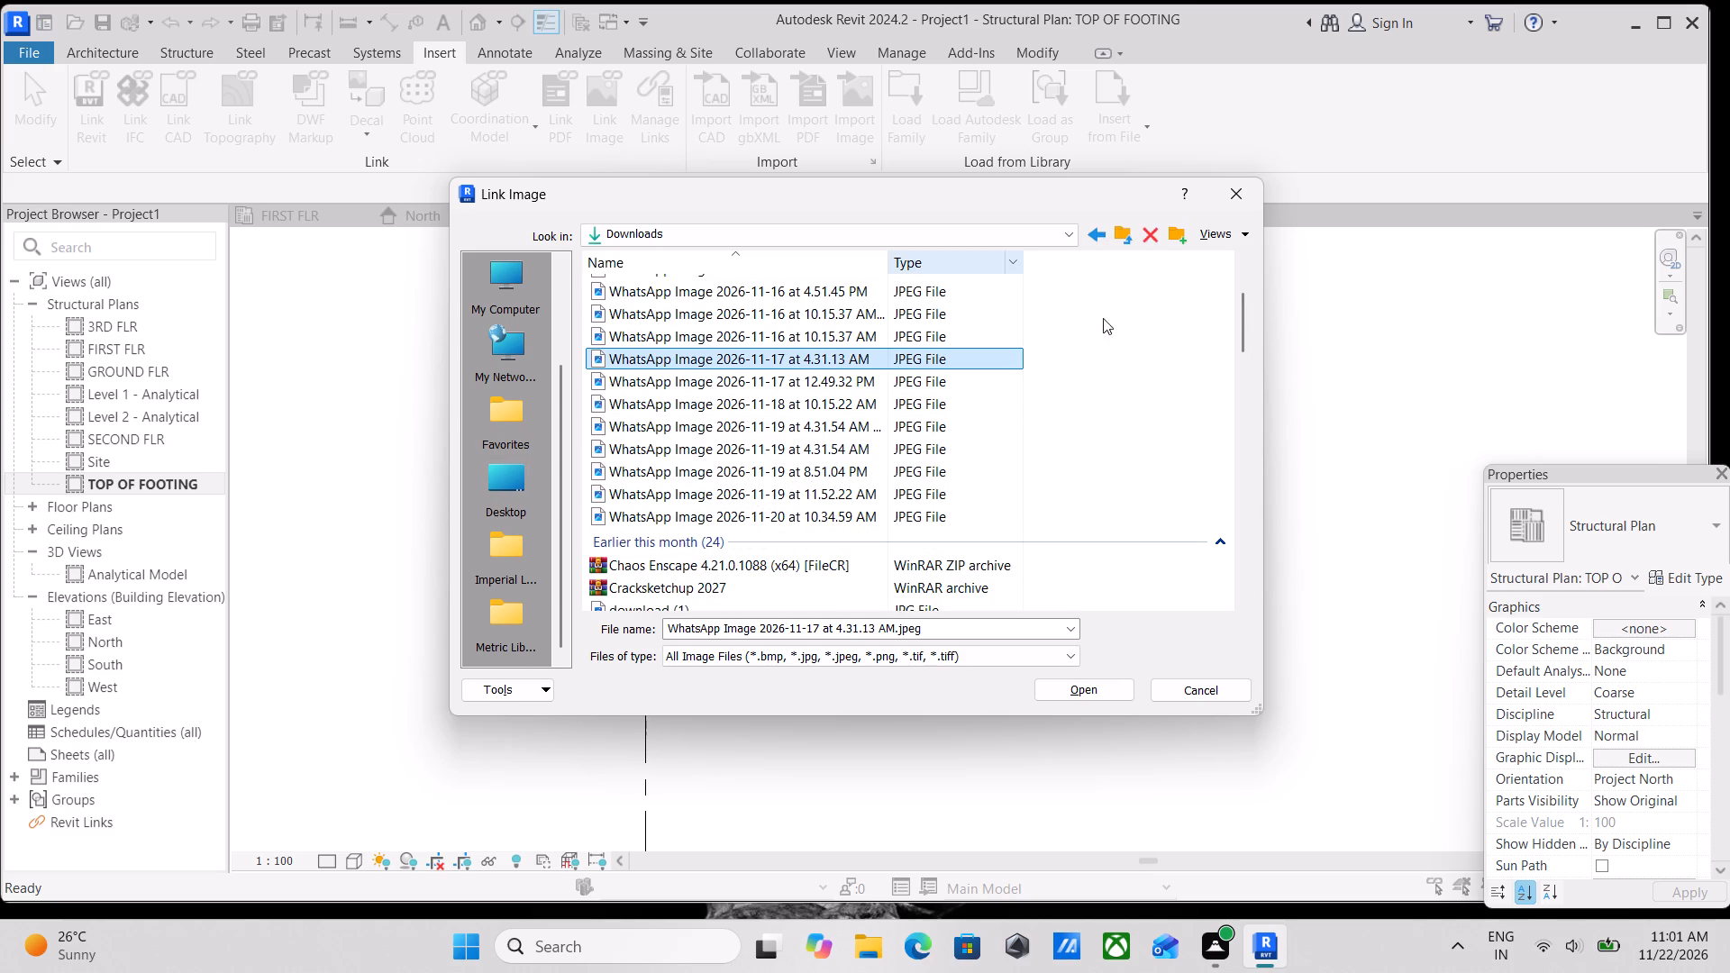
click(723, 386)
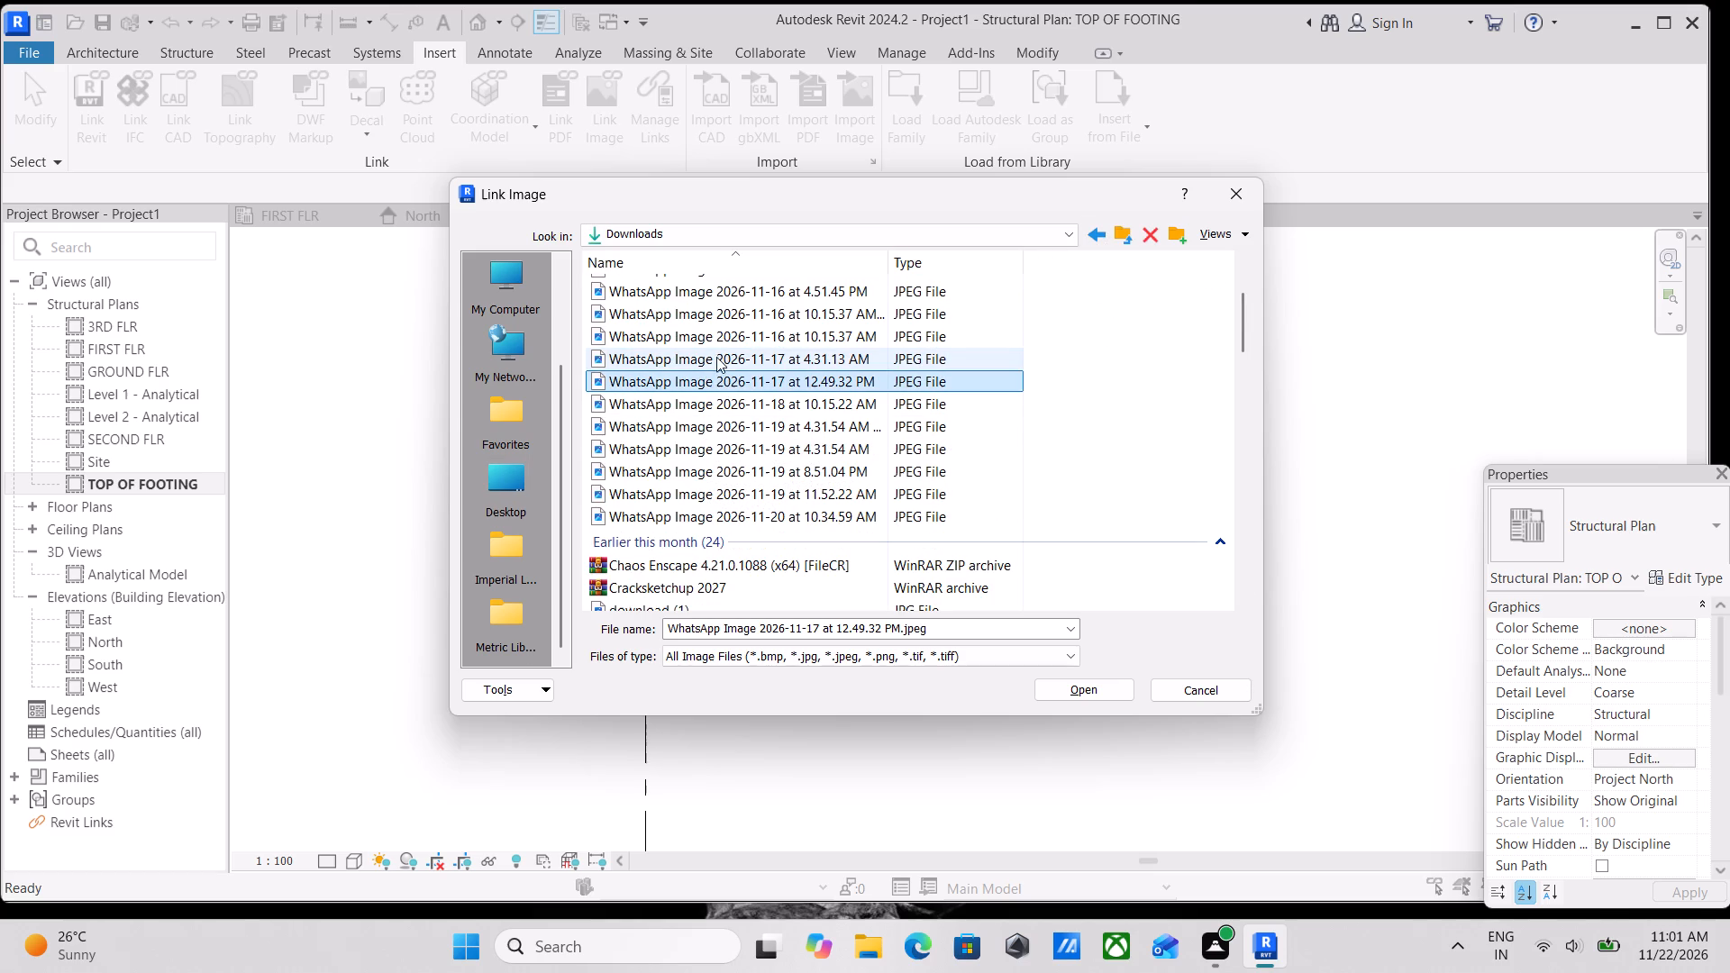
click(715, 350)
click(714, 330)
click(718, 312)
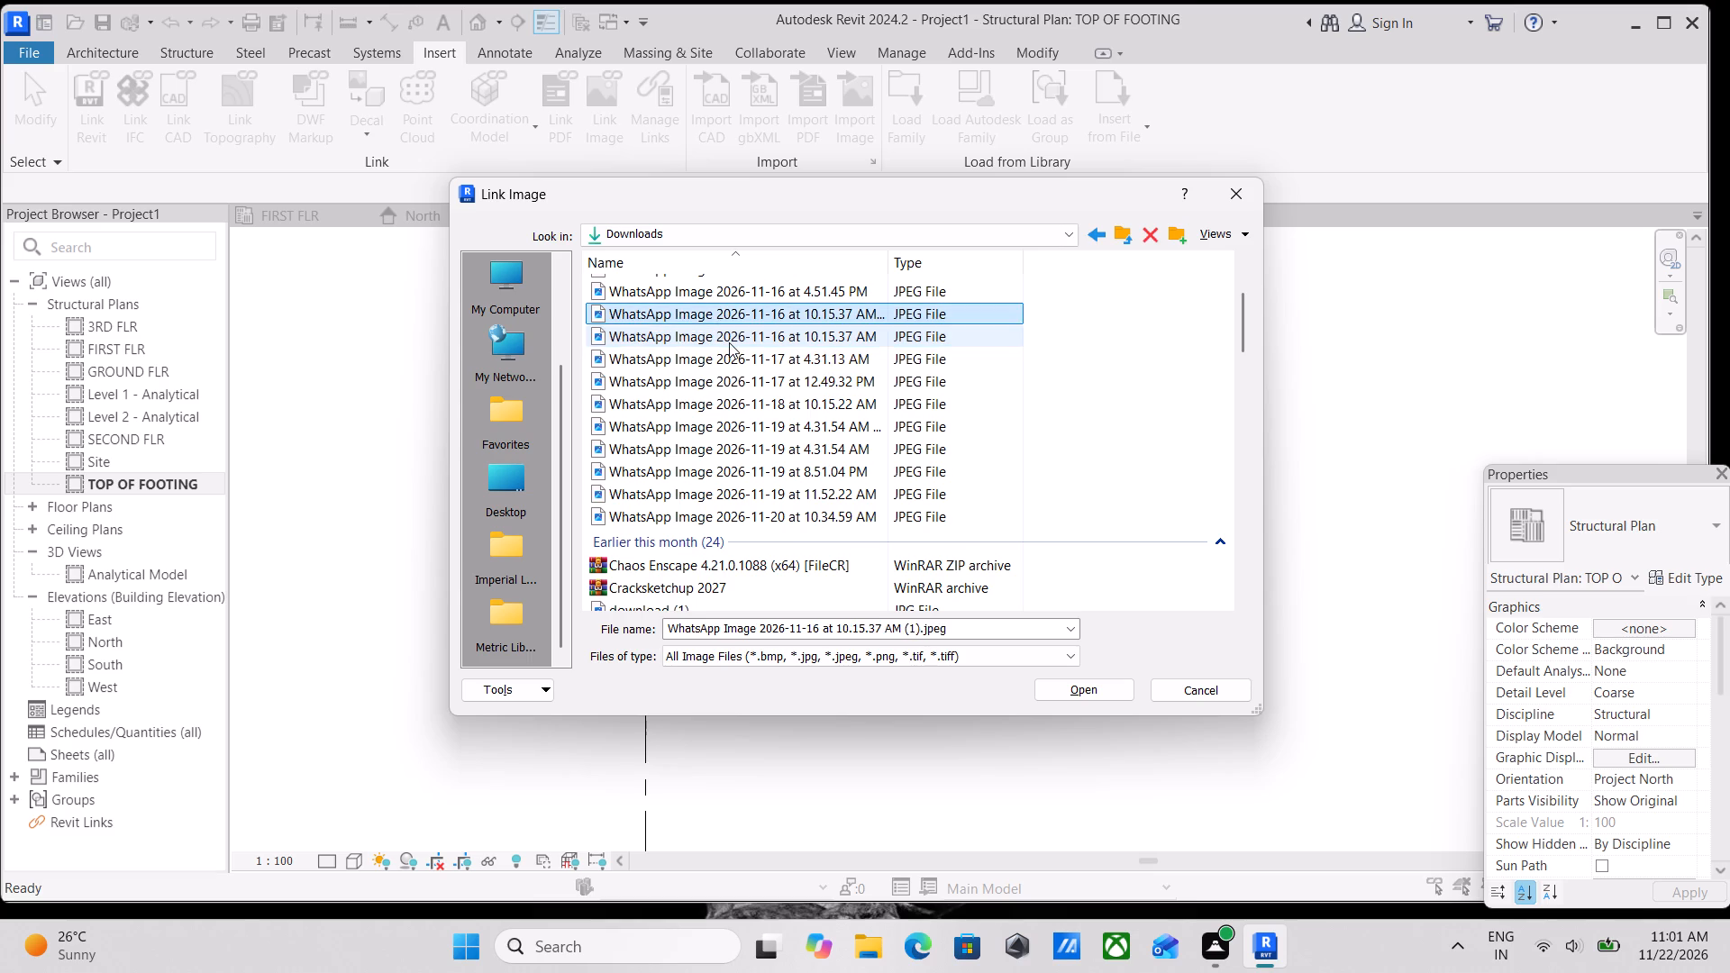
click(729, 342)
click(742, 349)
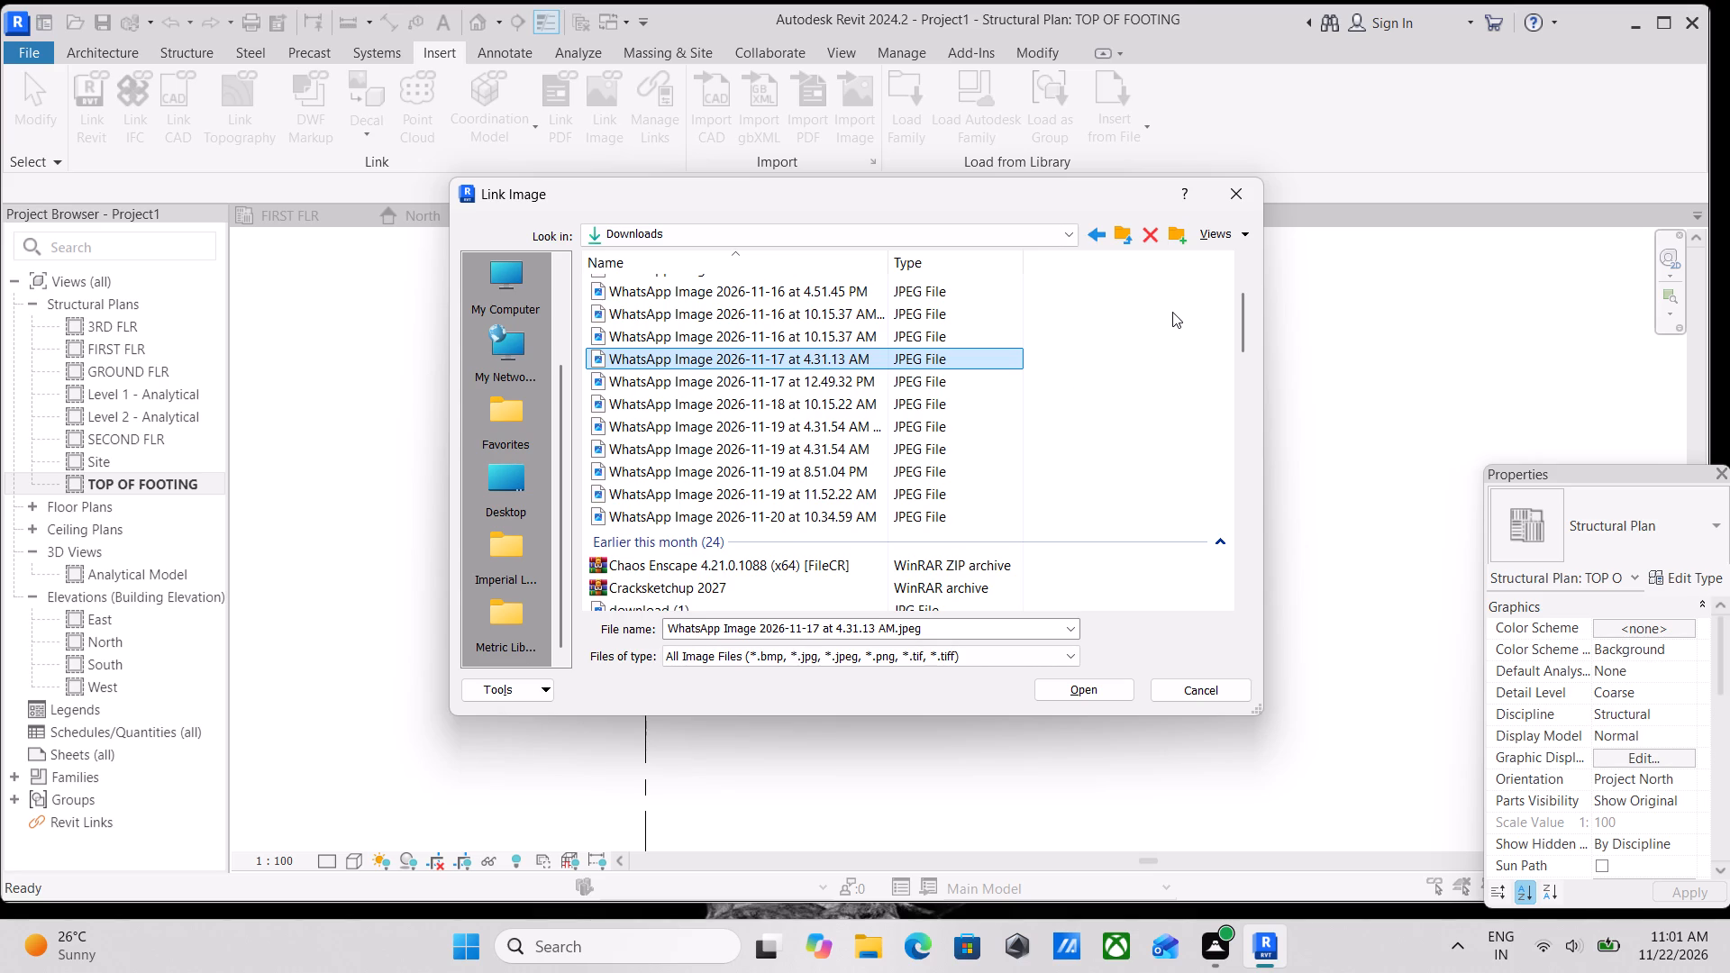
scroll(1162, 336, up, 2)
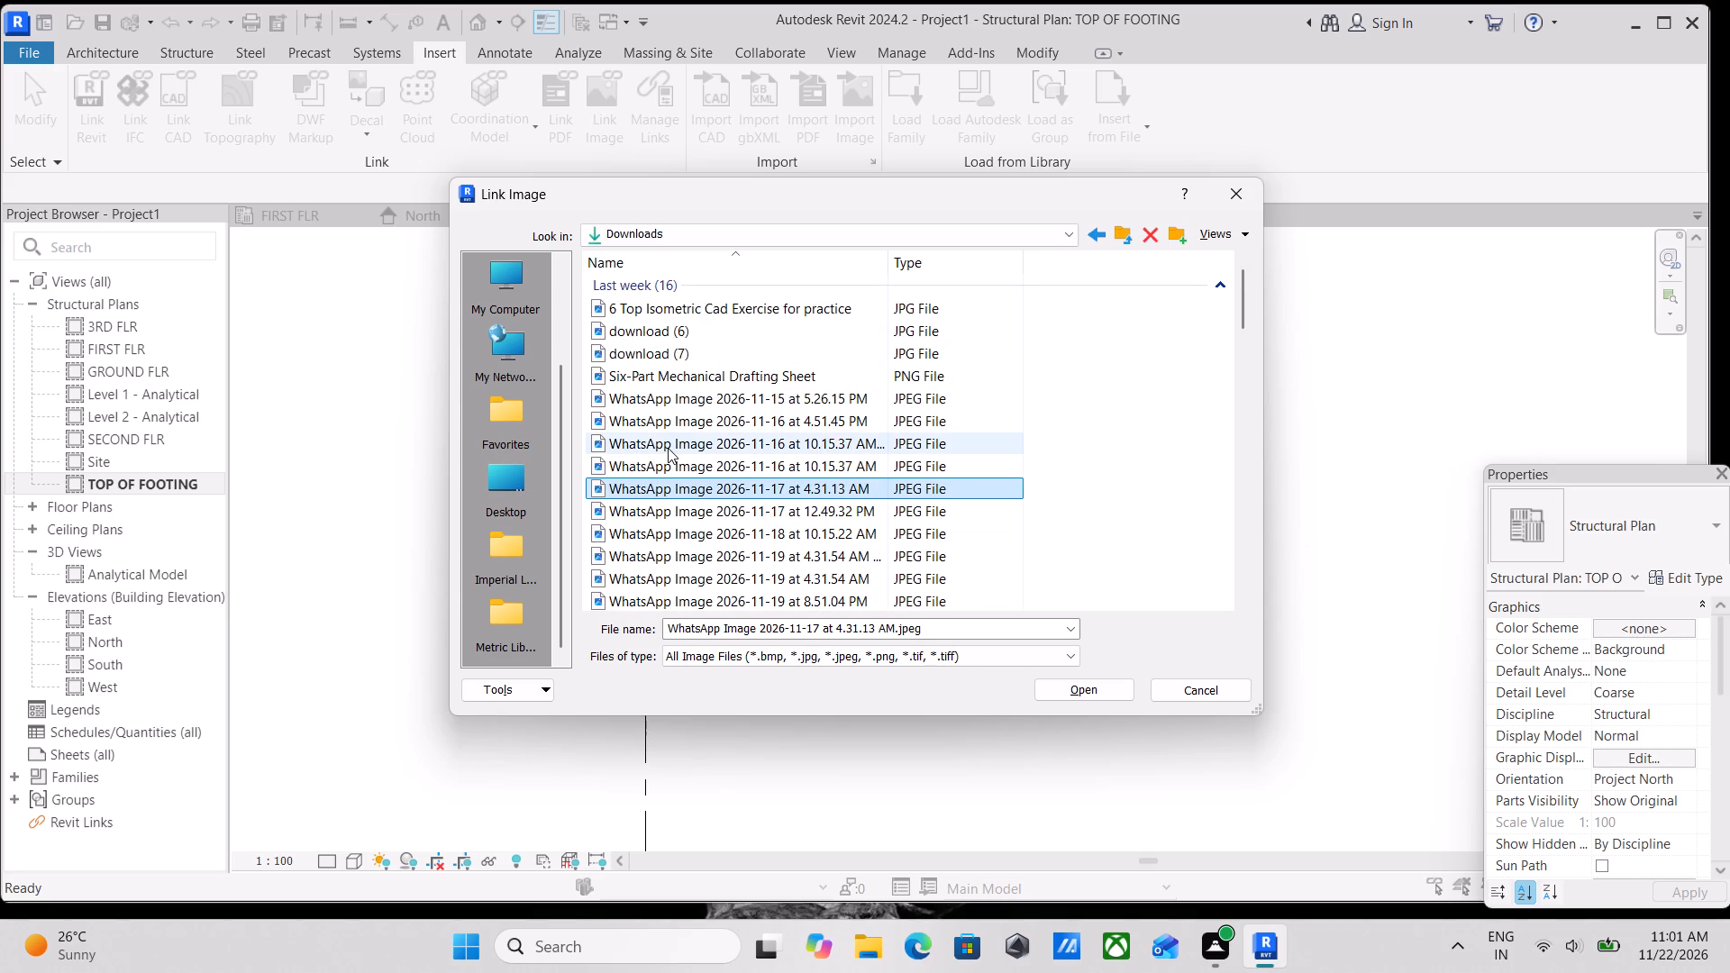
click(668, 448)
click(705, 473)
click(710, 435)
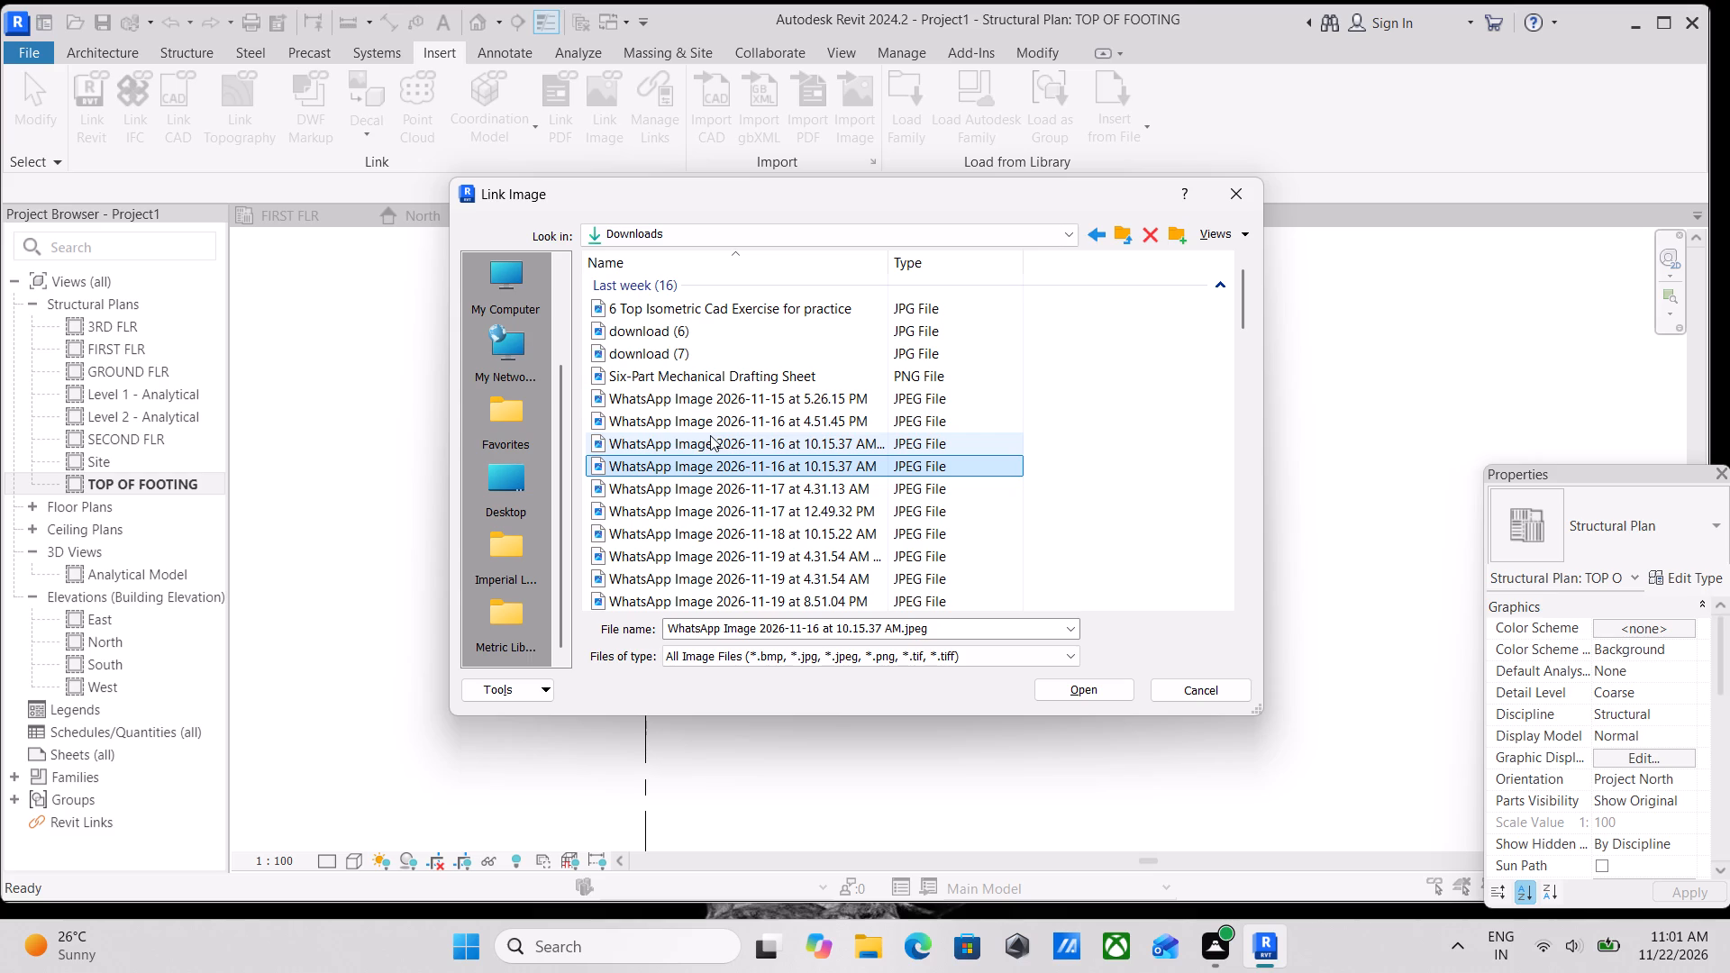
click(713, 419)
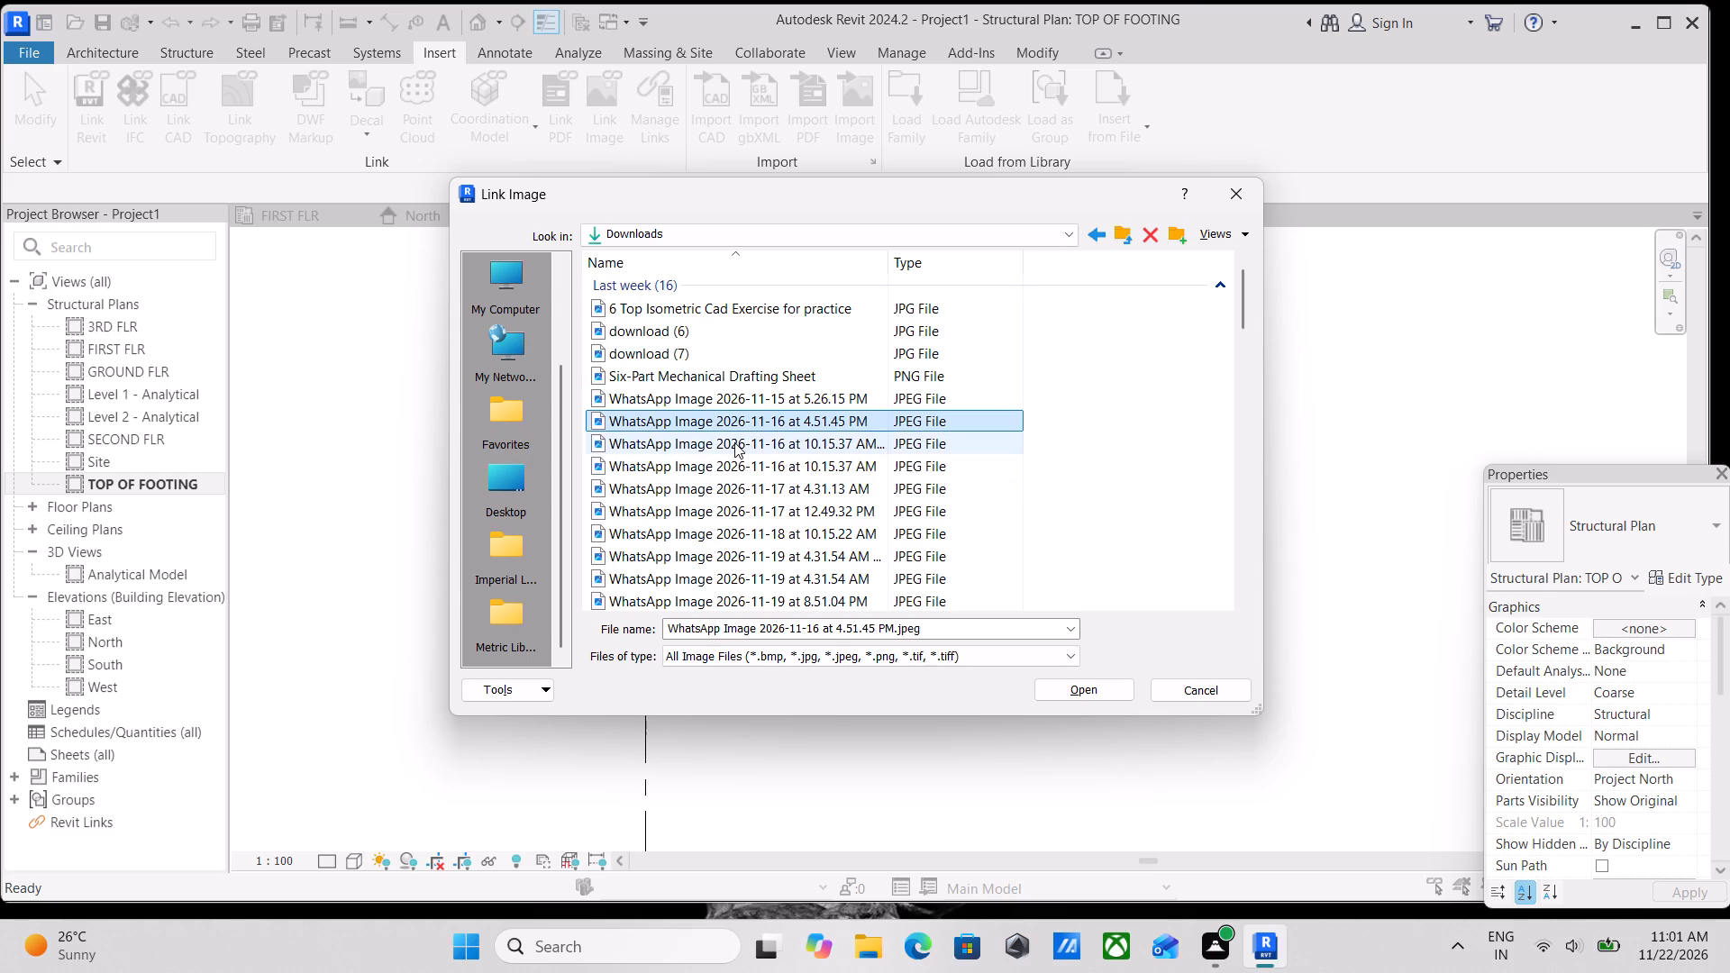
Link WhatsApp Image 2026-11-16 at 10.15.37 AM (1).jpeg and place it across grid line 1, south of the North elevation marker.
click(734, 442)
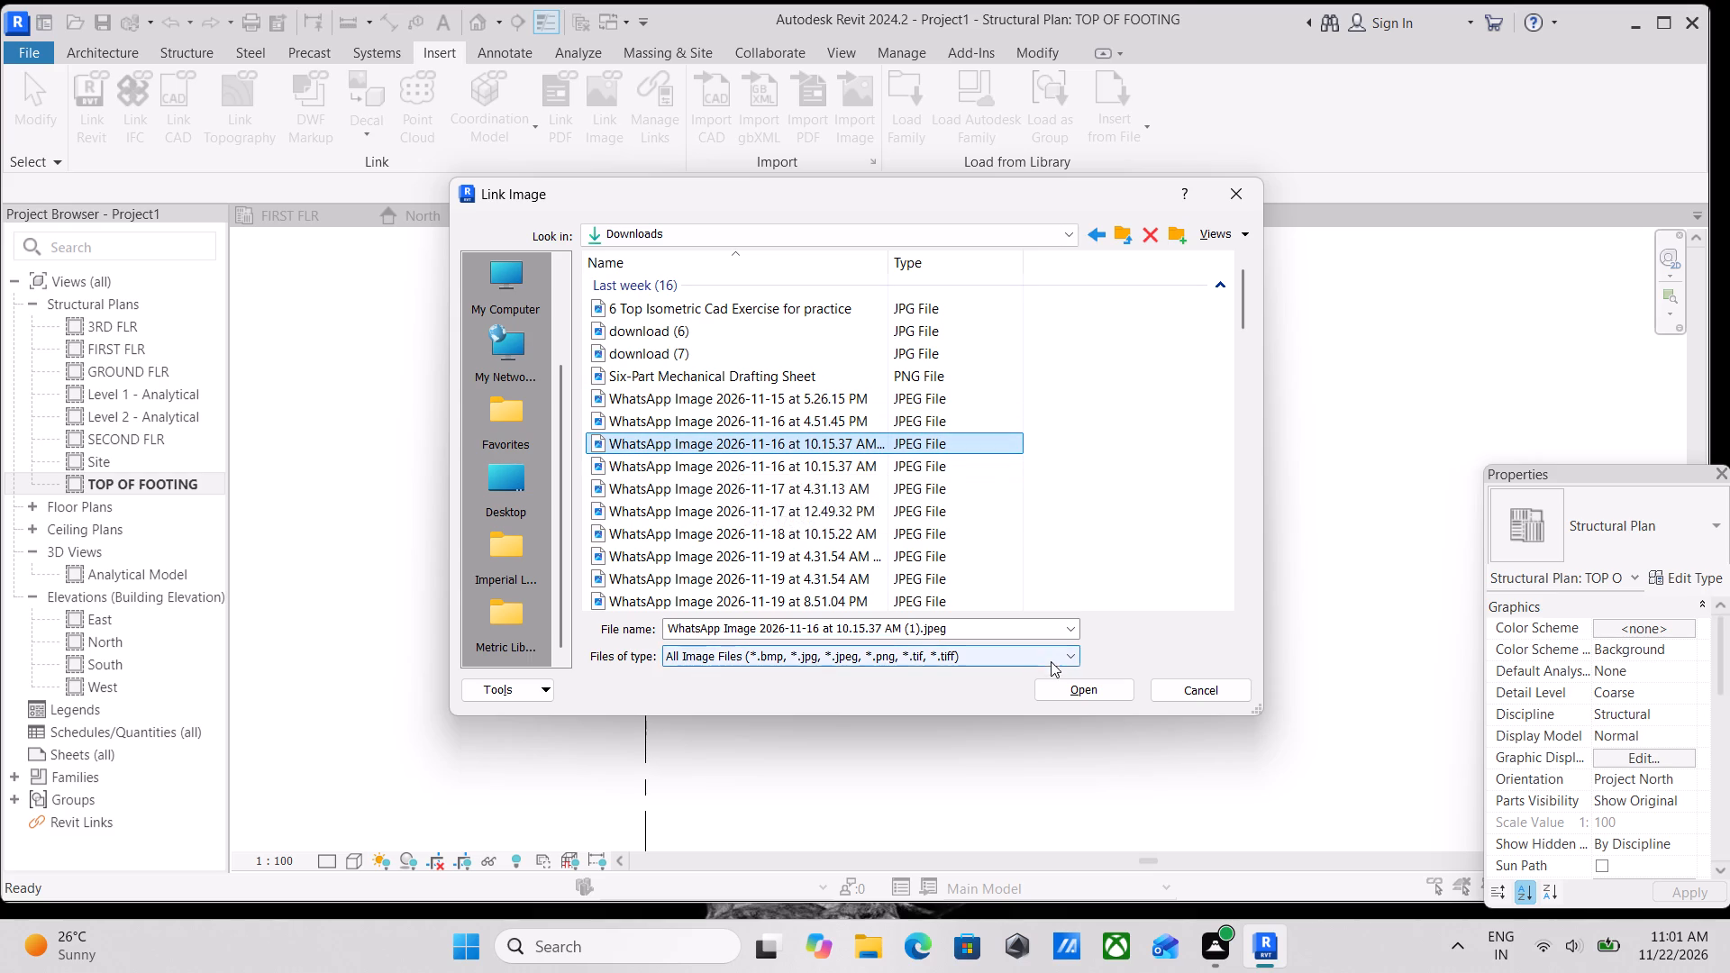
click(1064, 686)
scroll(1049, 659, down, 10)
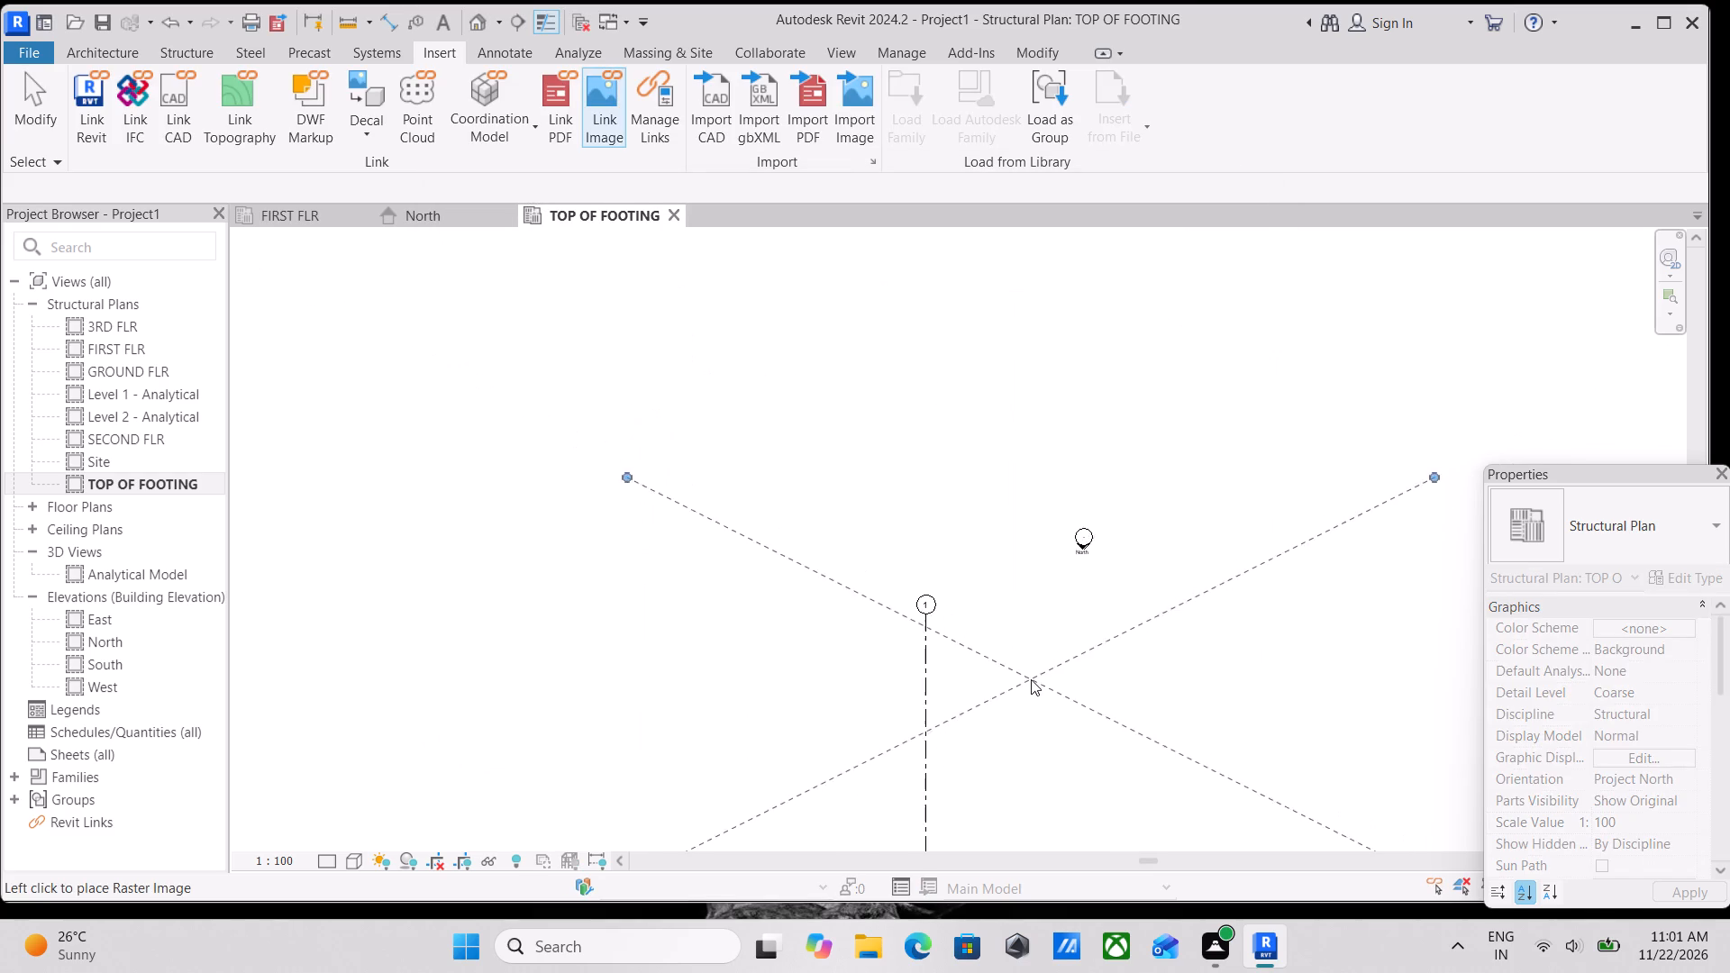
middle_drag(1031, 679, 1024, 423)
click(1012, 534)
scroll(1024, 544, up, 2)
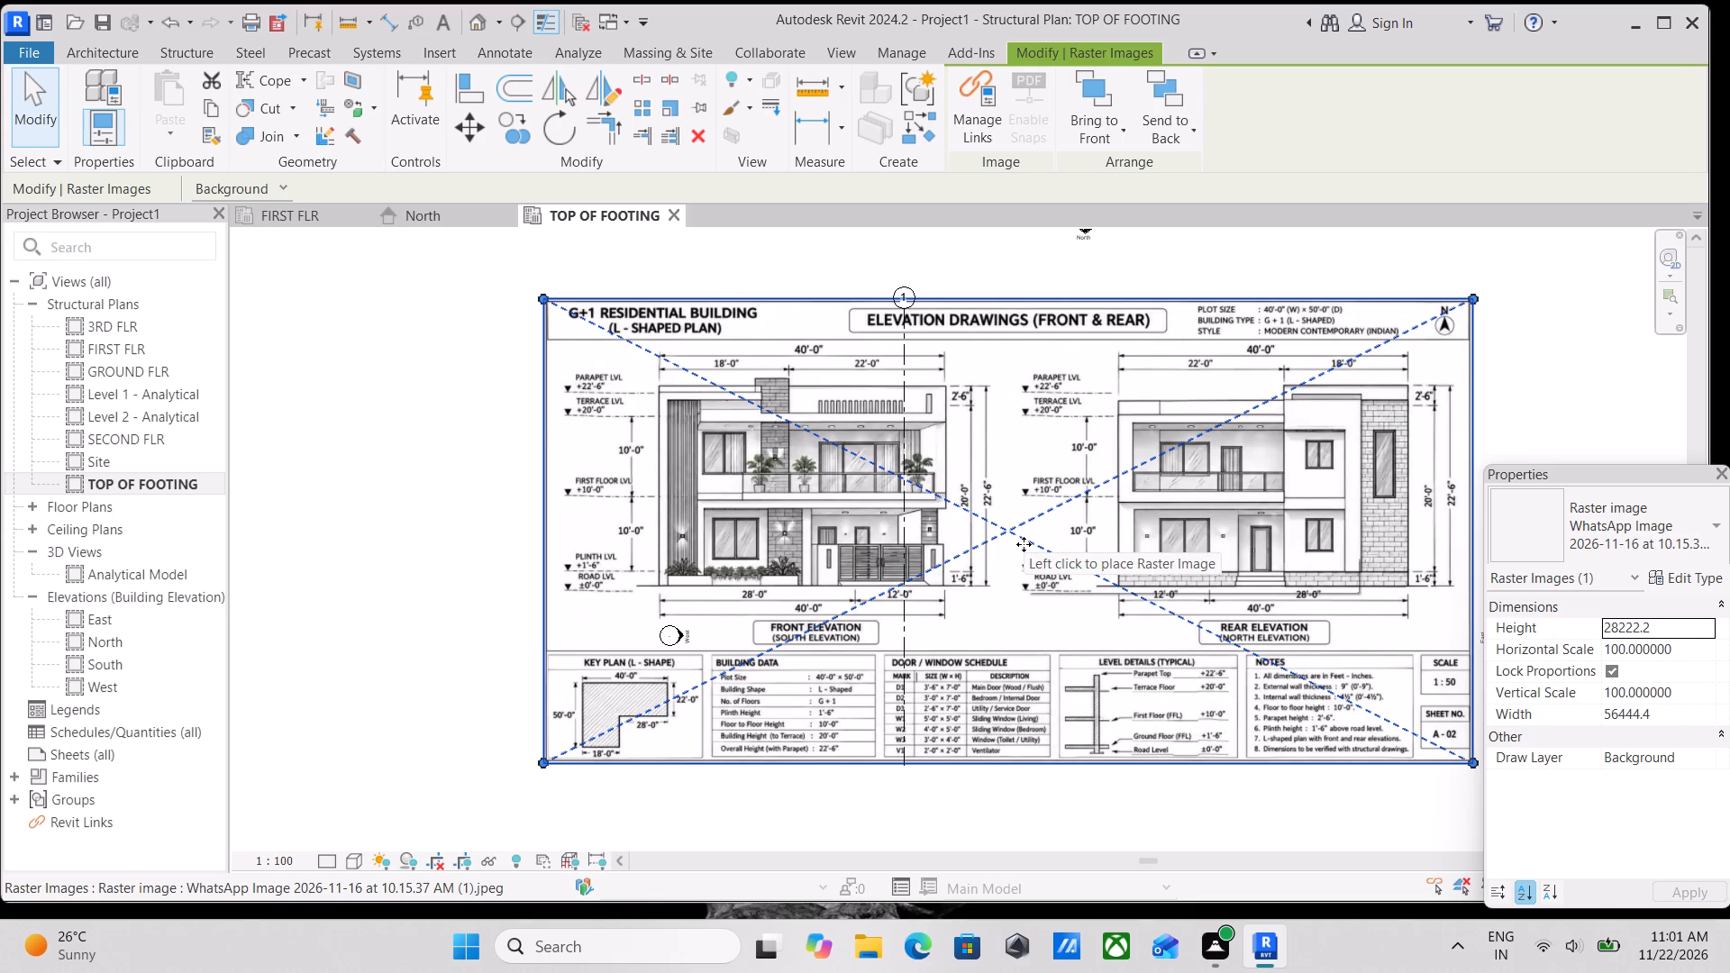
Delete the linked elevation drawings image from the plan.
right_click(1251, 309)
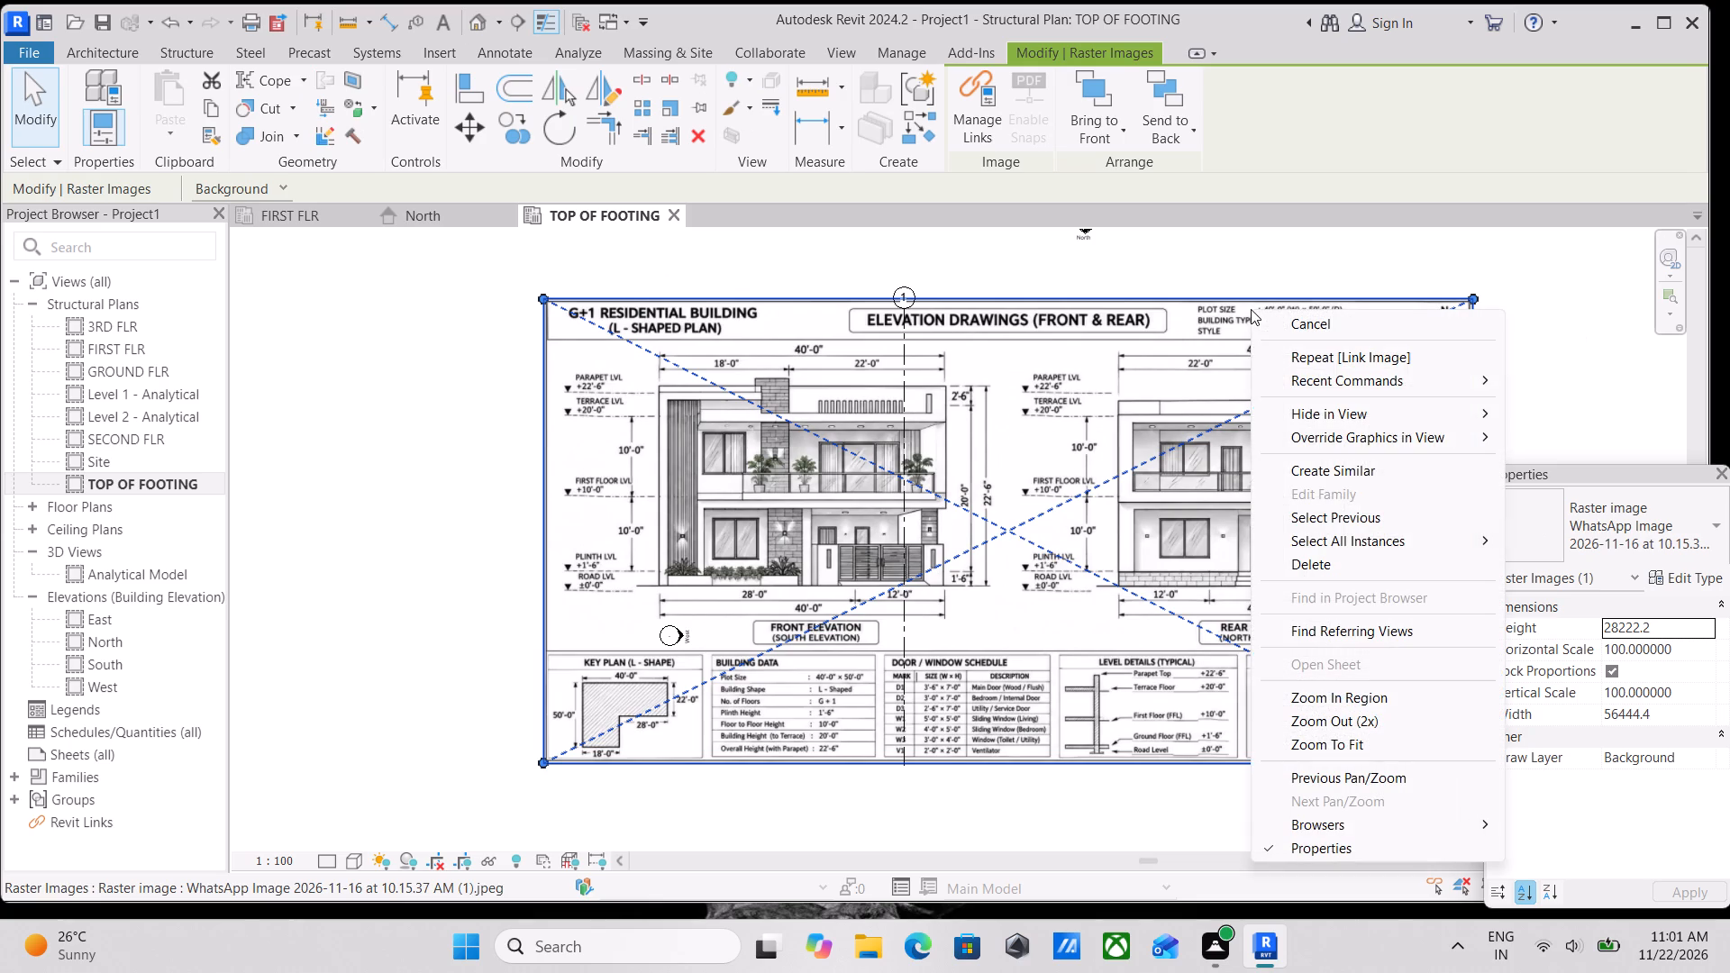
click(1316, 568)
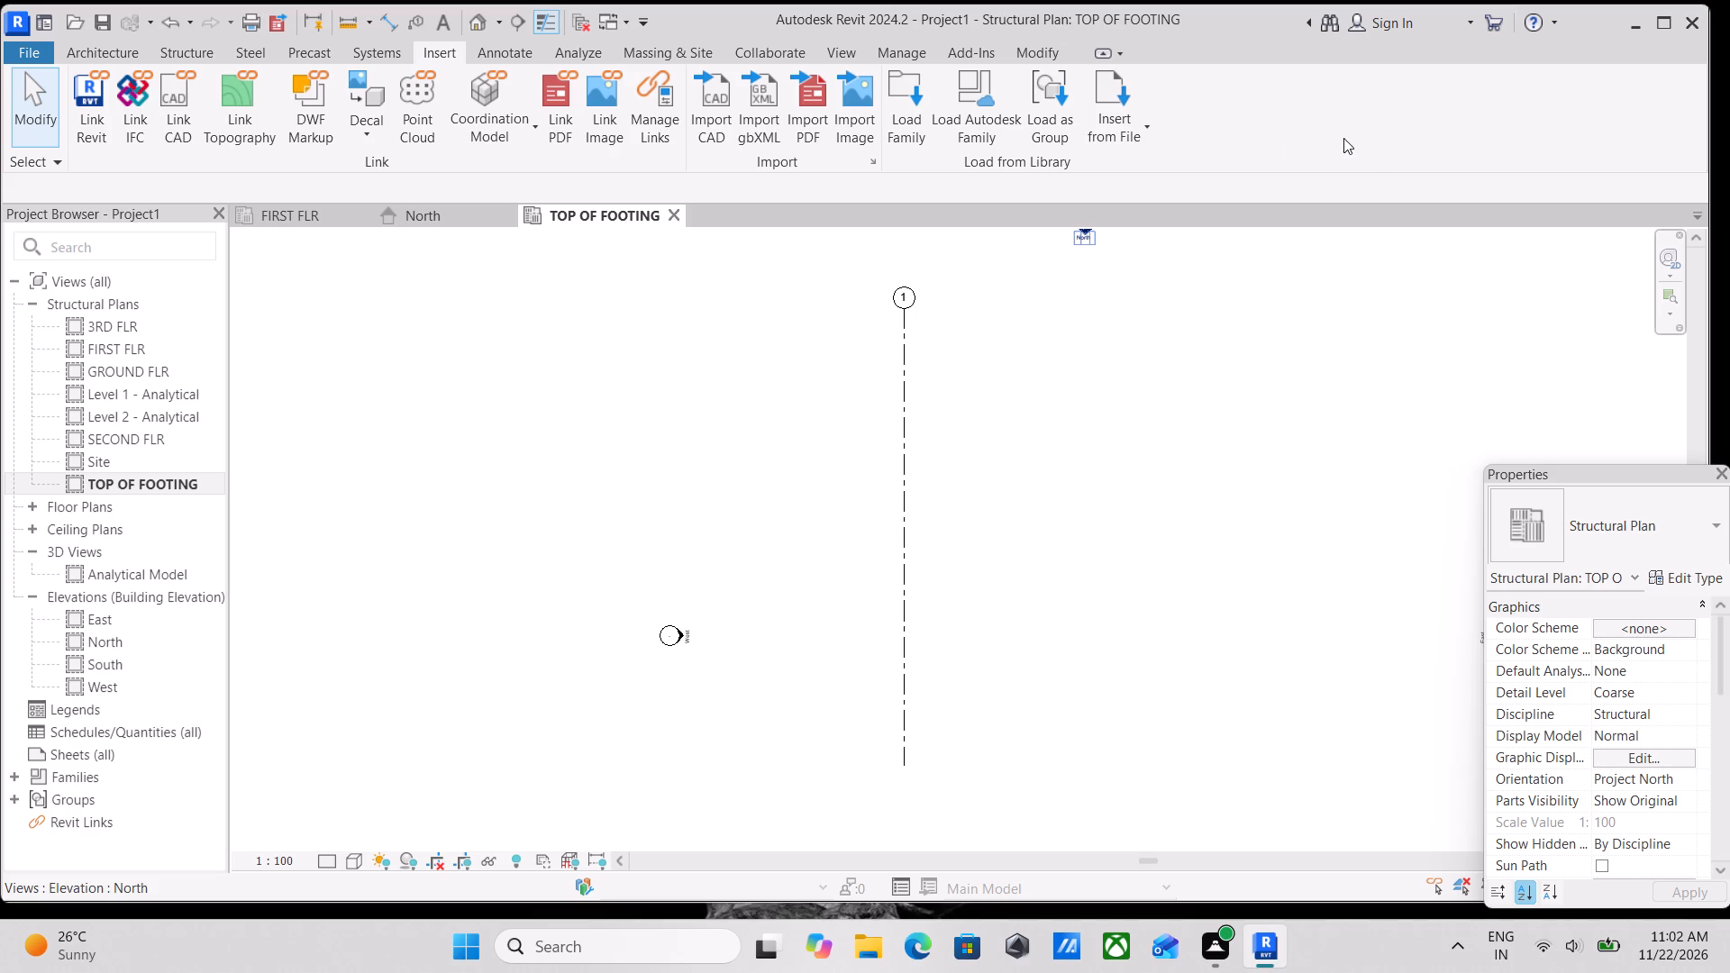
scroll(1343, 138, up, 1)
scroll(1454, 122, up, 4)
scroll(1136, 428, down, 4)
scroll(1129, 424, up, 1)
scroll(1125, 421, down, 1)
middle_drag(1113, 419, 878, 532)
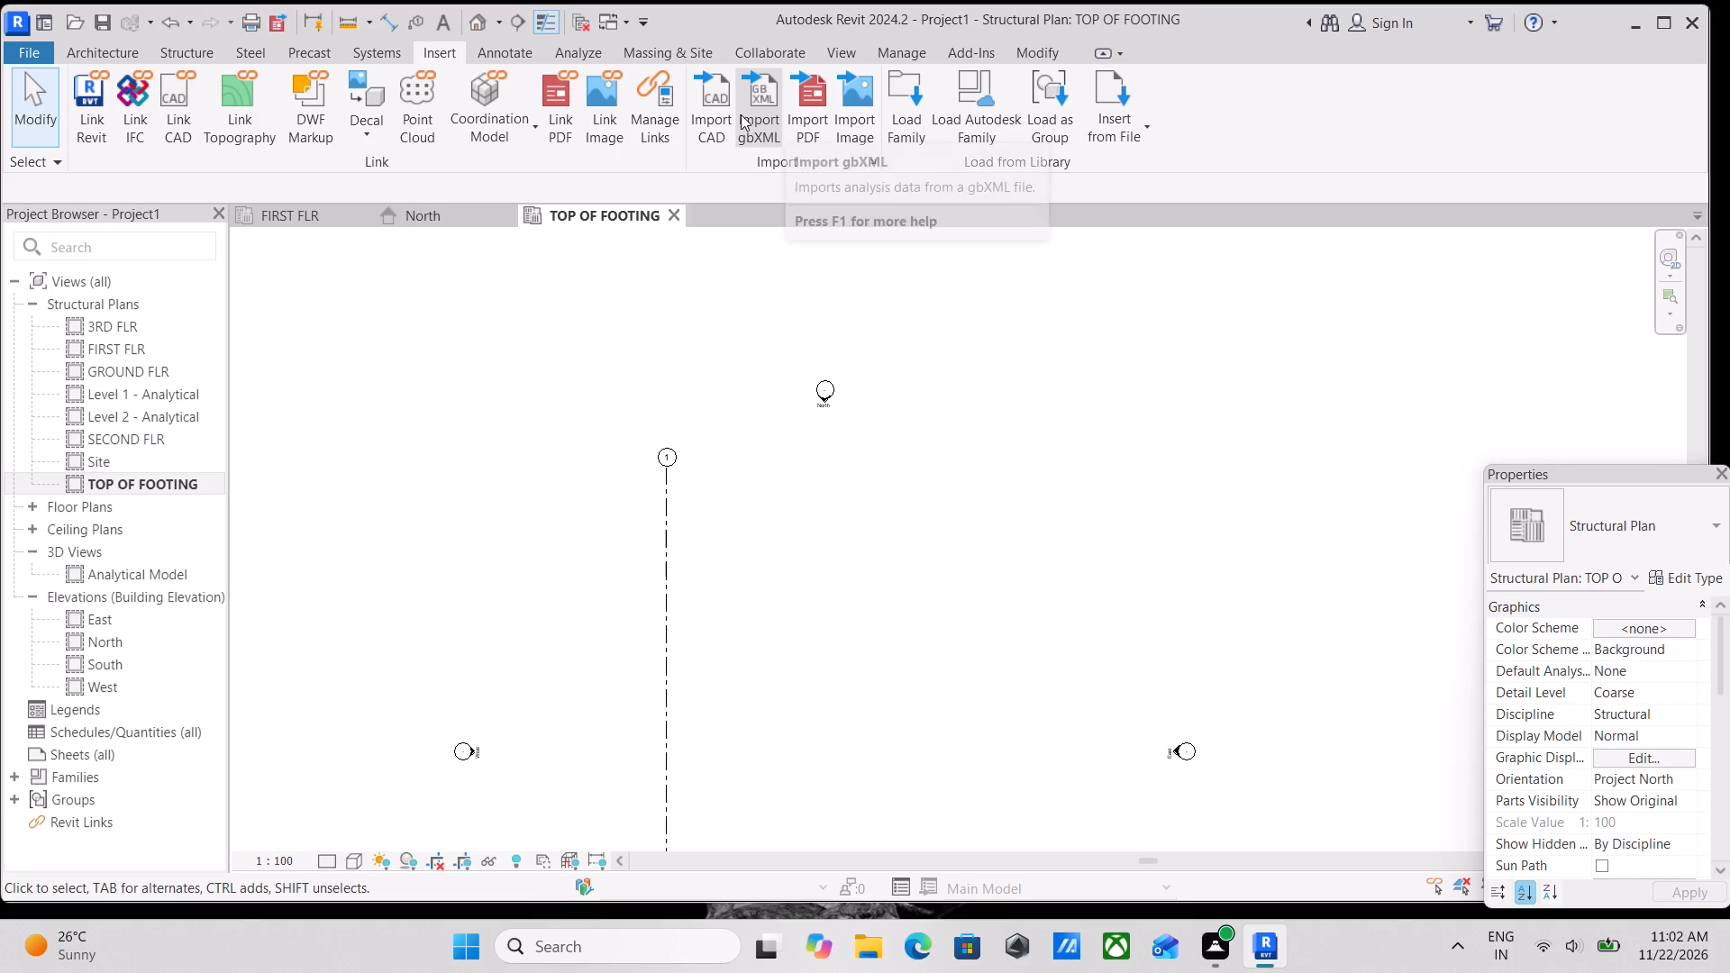
Start the Import Image command and look through last week's image files in the Downloads folder for the reference image.
click(863, 114)
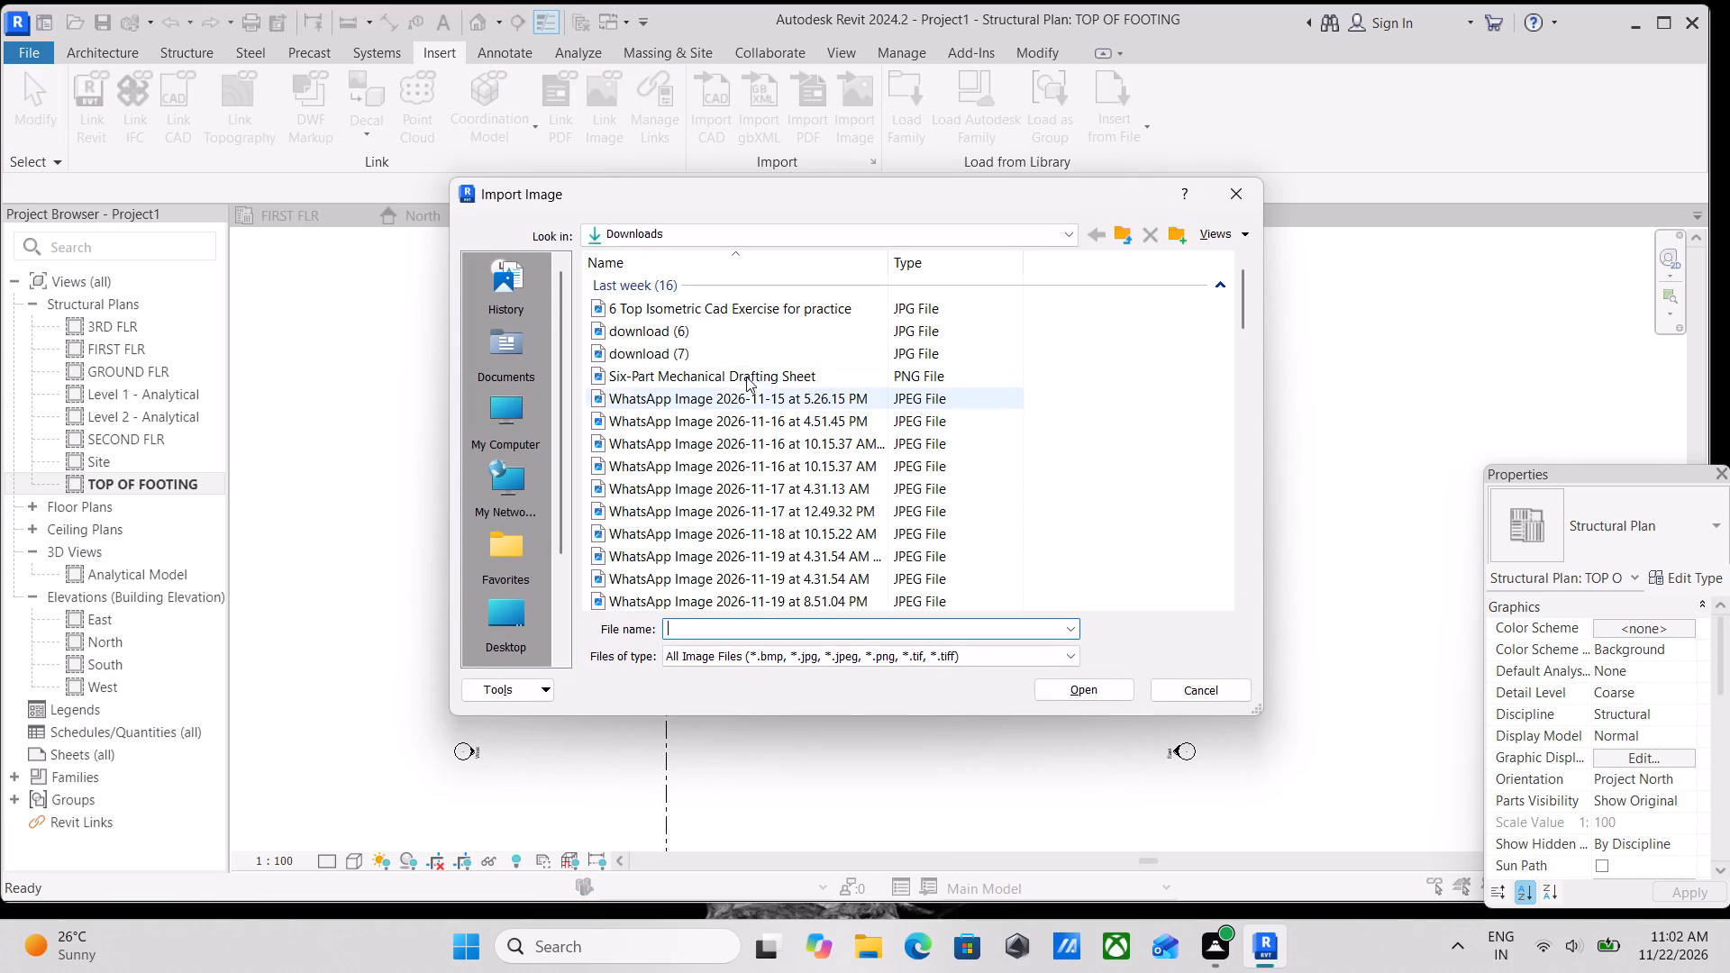
click(746, 377)
click(753, 392)
click(764, 425)
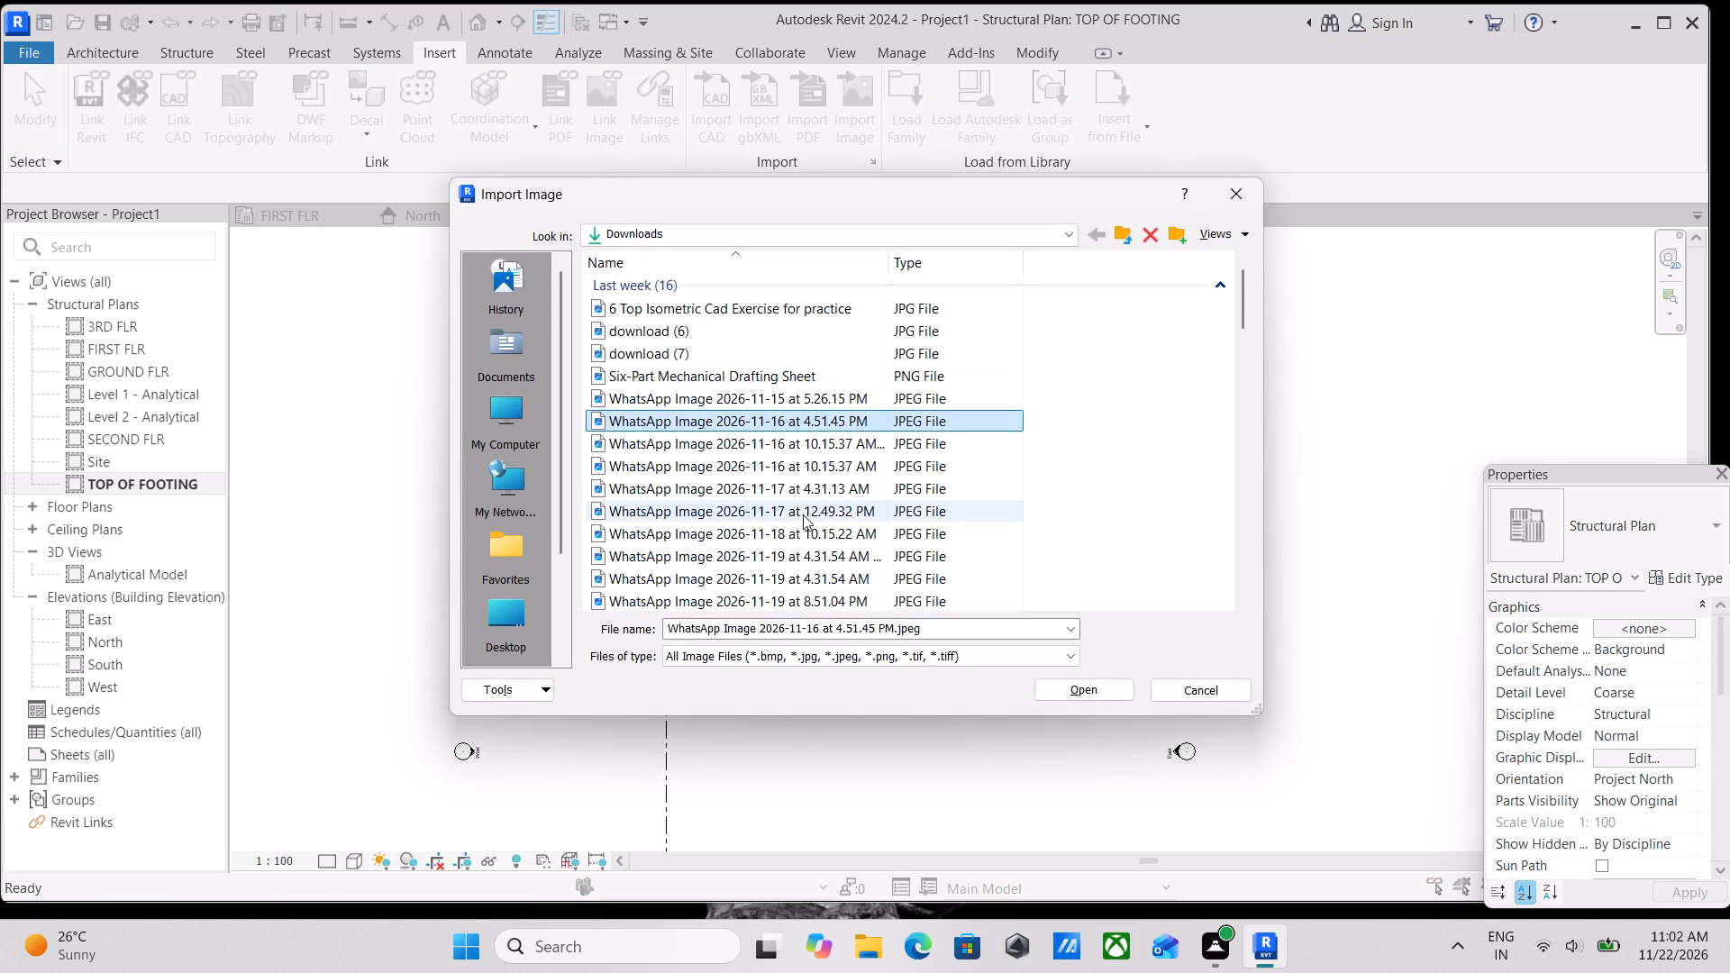
click(804, 530)
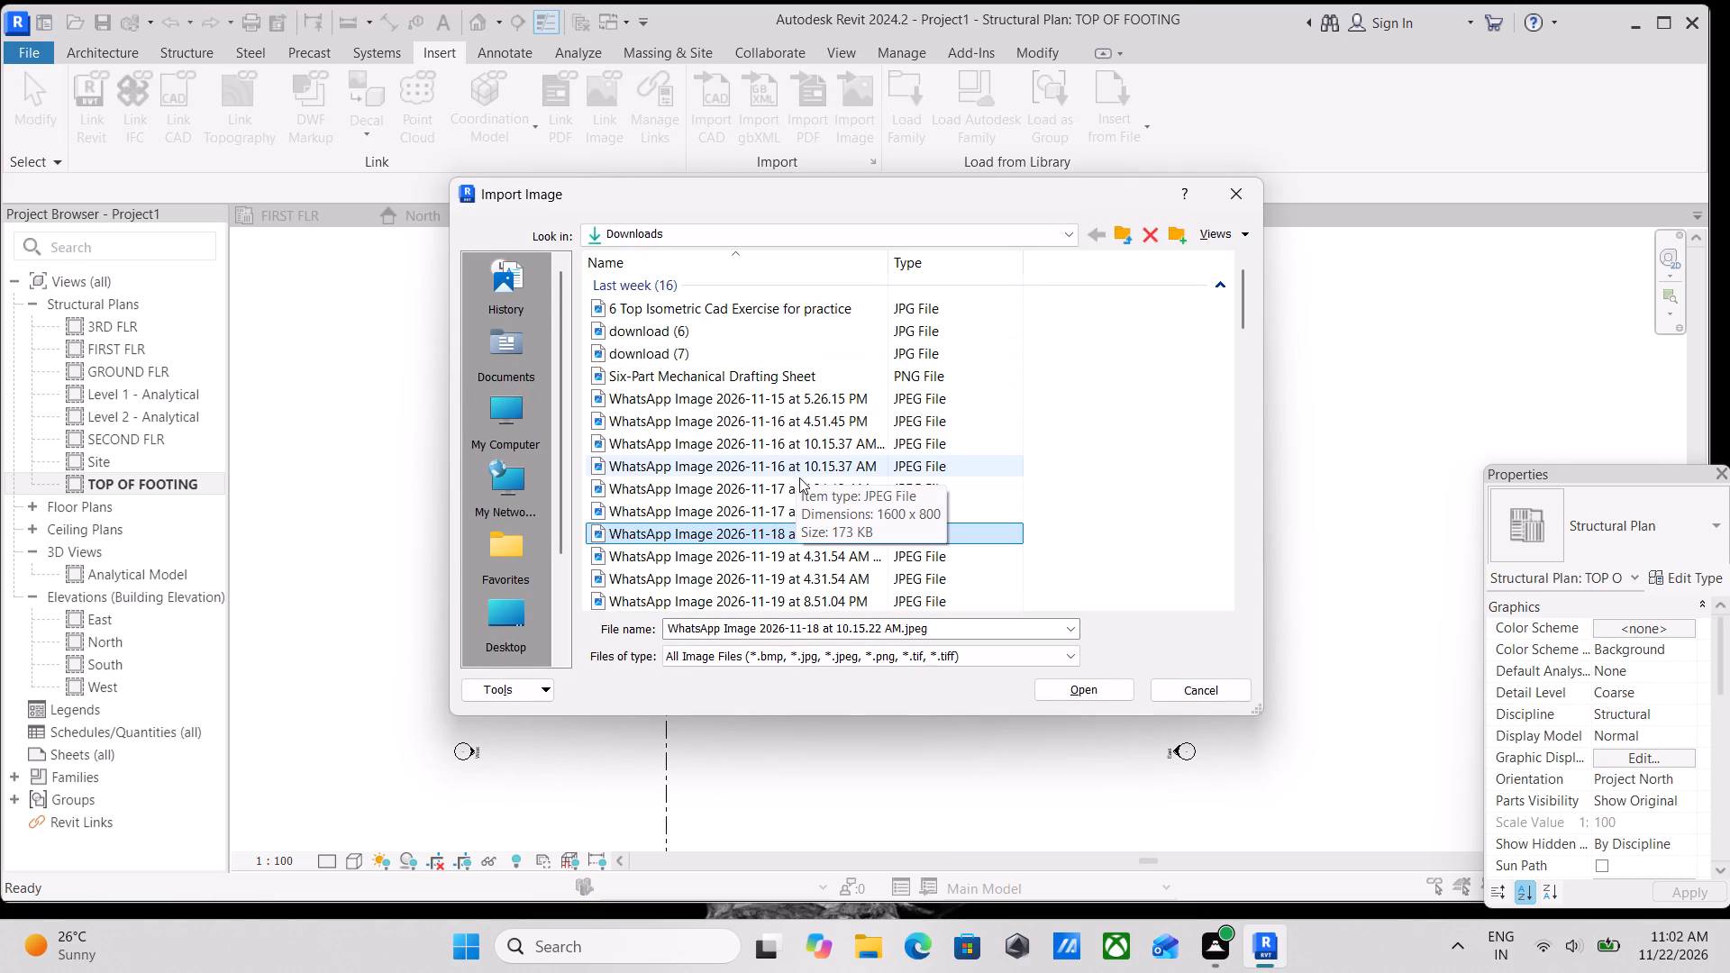
click(791, 546)
click(781, 521)
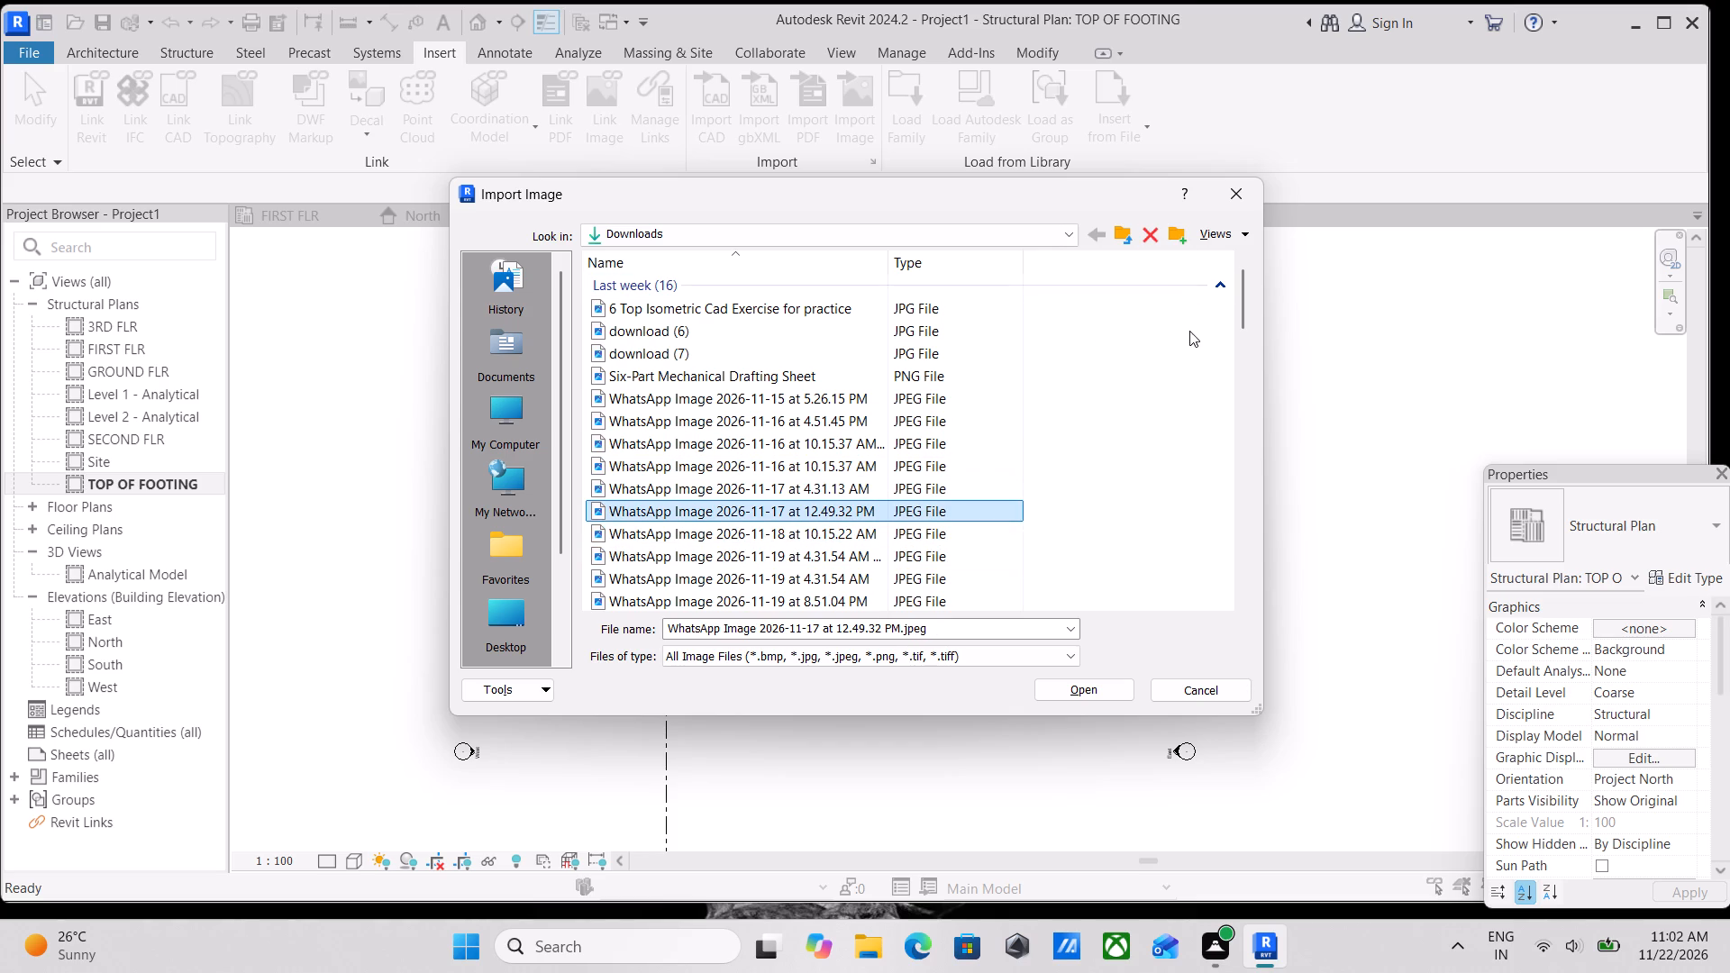
click(1218, 283)
click(1218, 283)
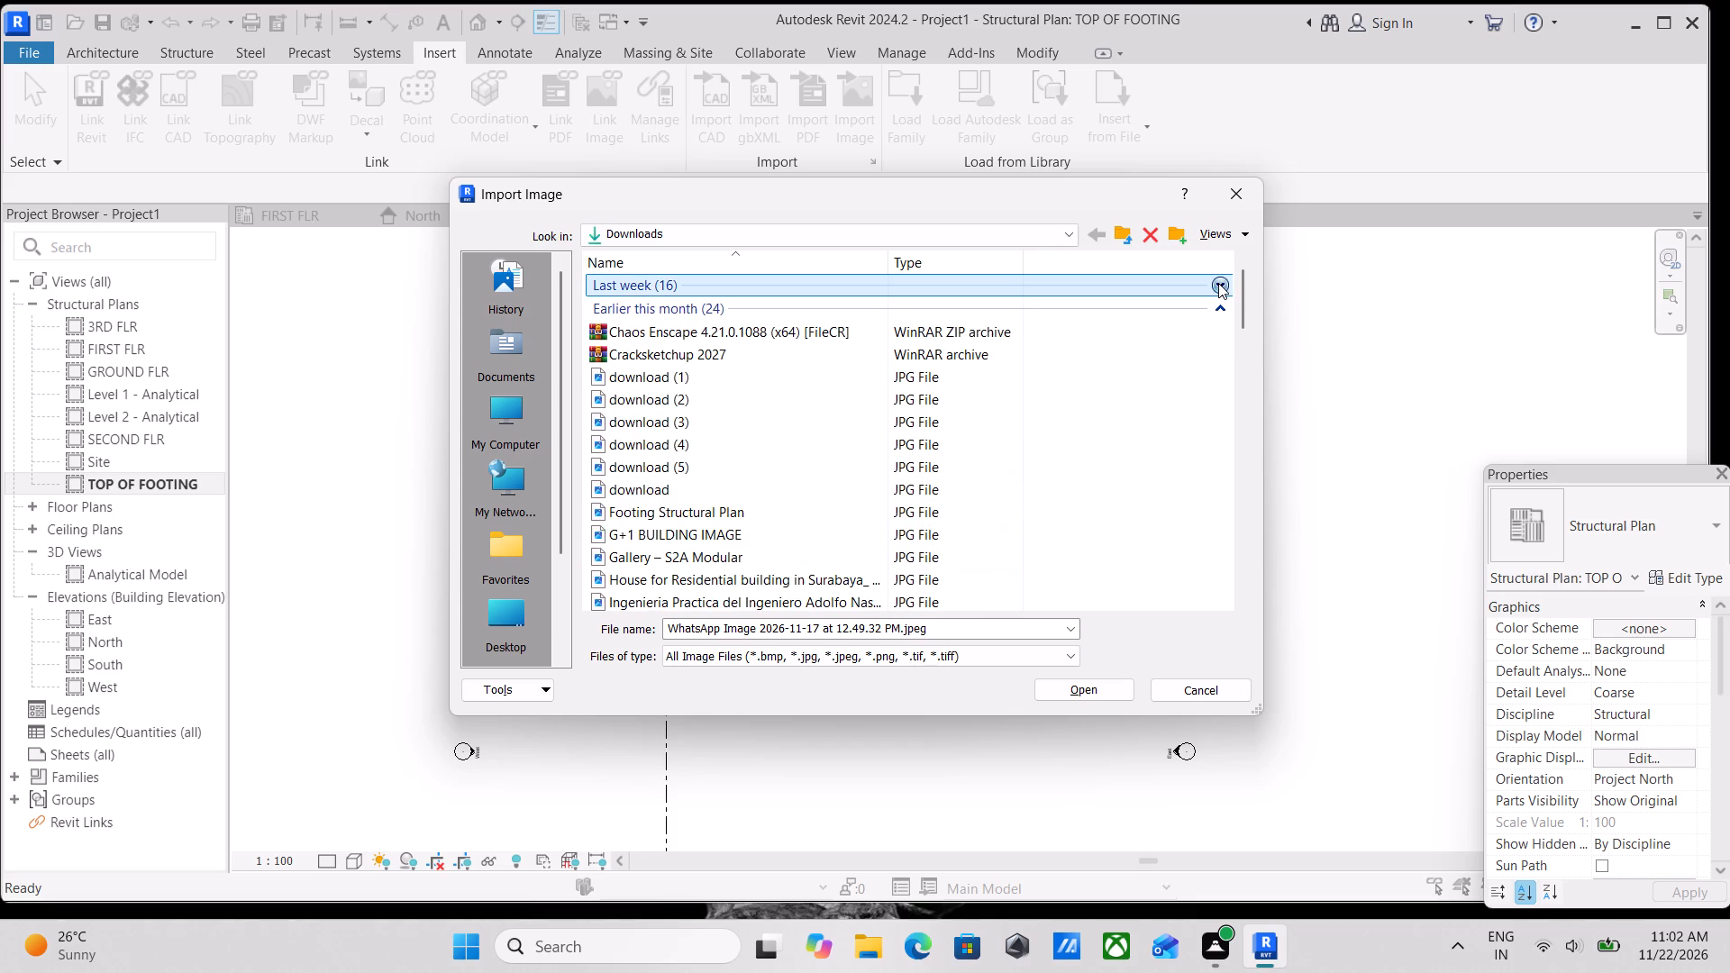
click(824, 495)
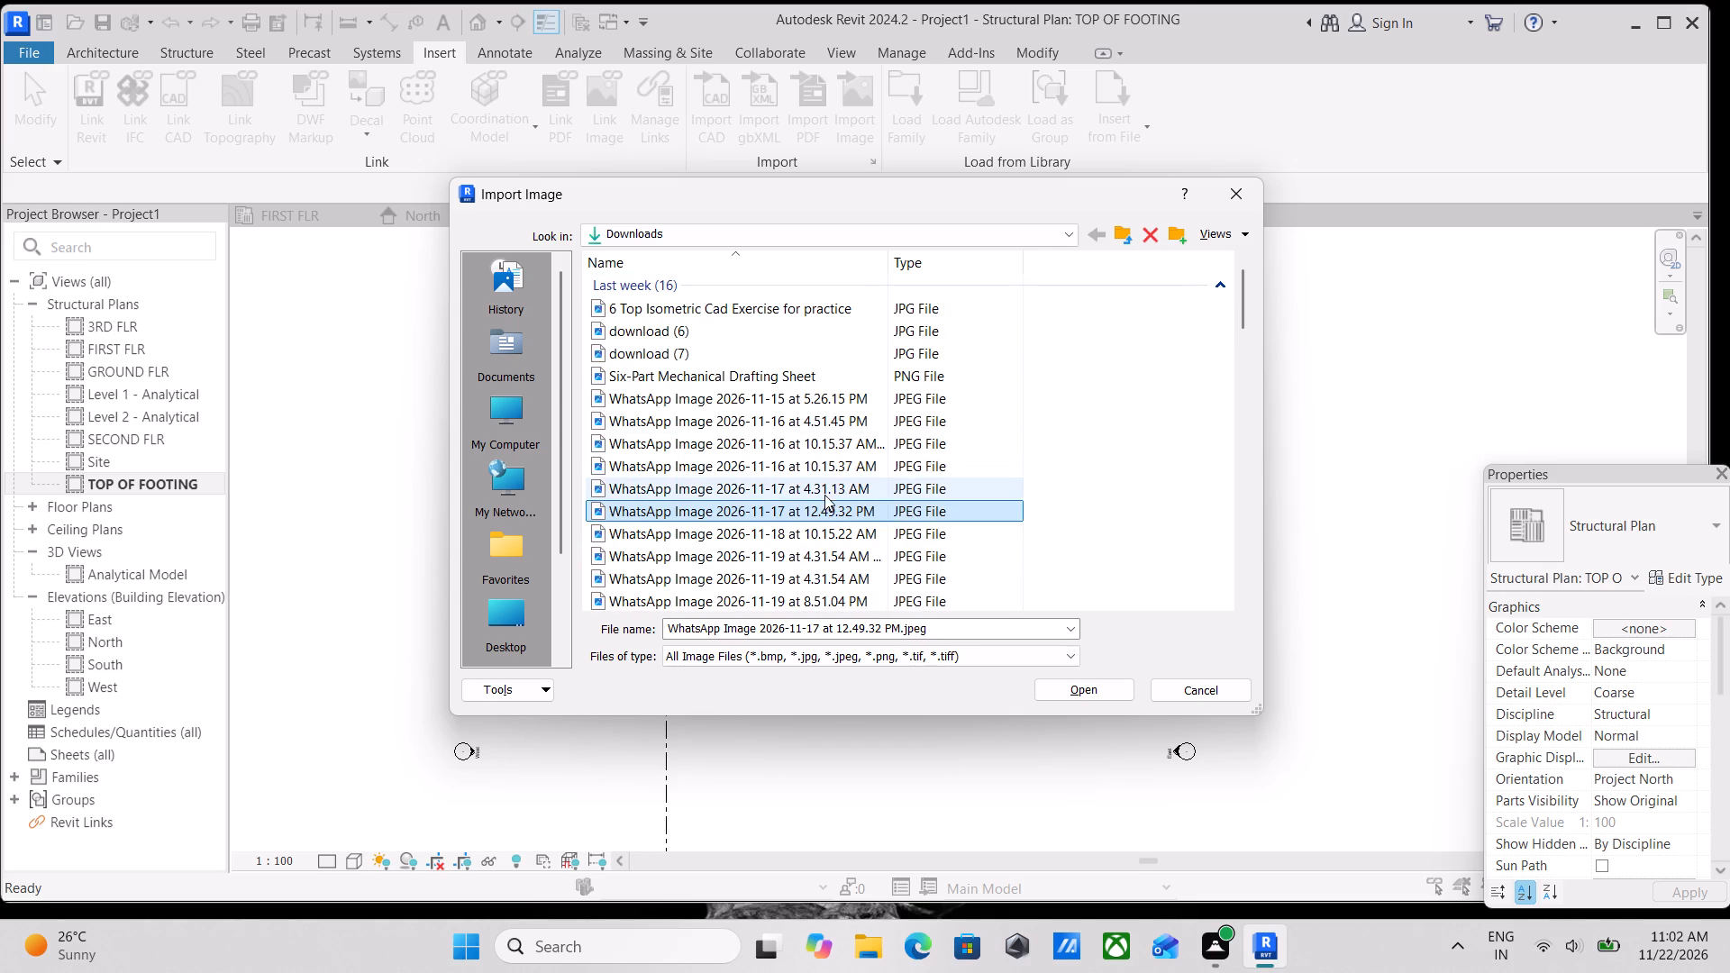
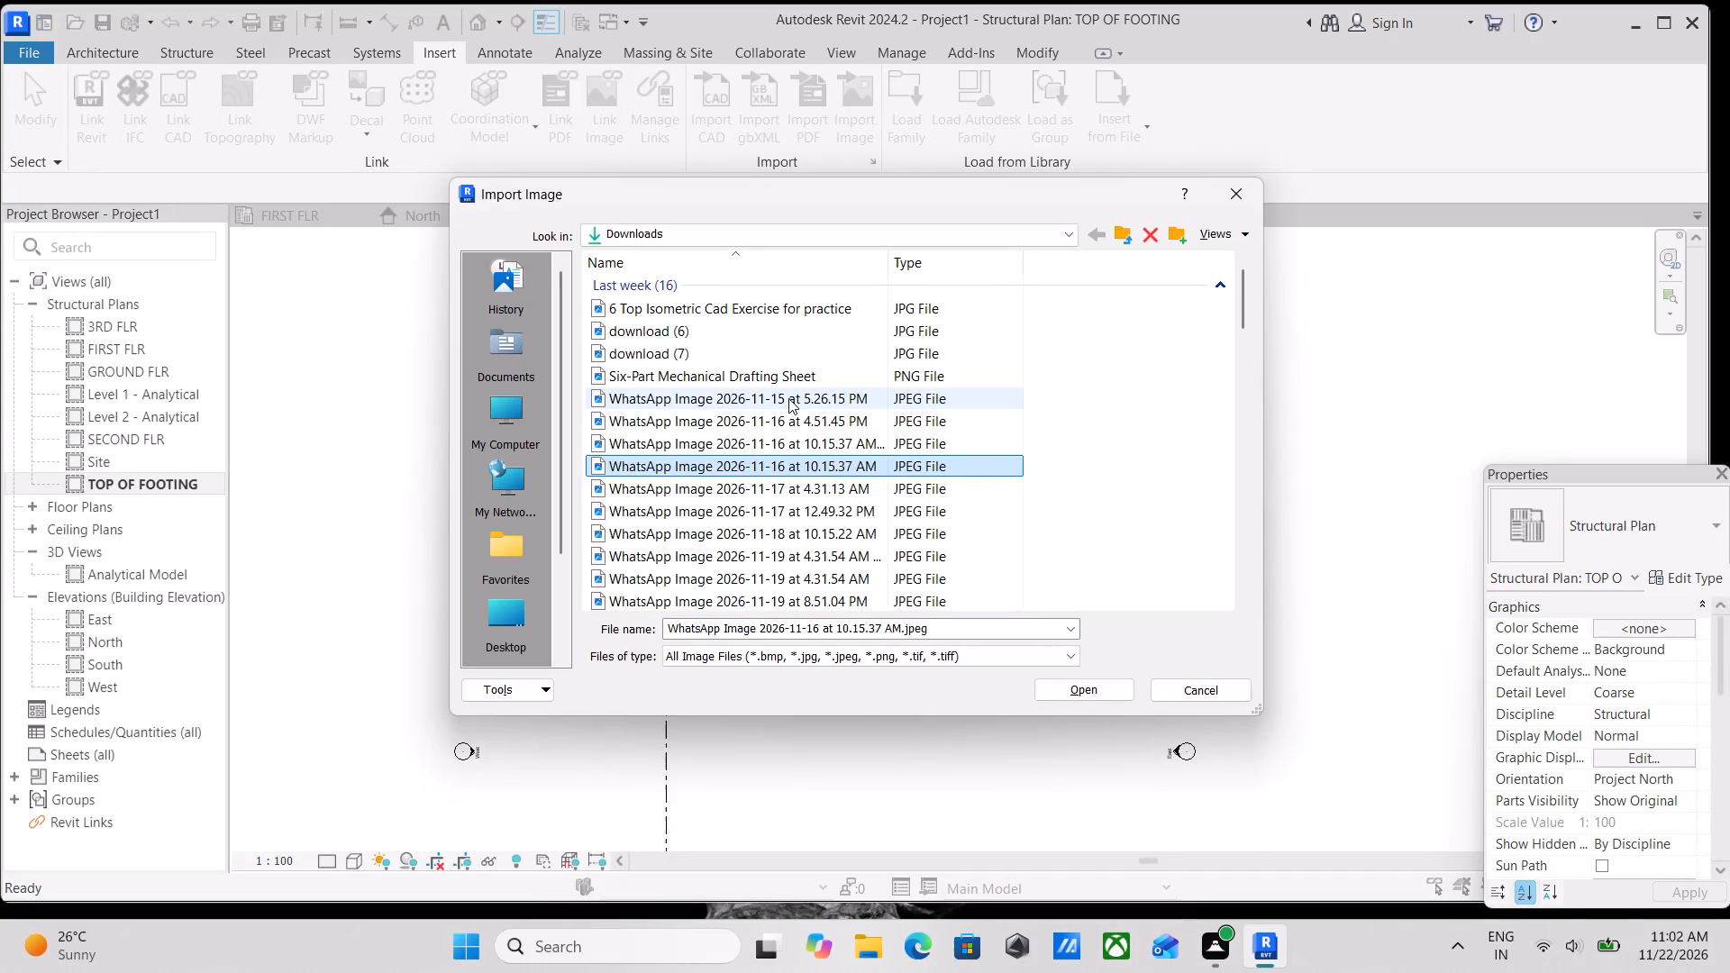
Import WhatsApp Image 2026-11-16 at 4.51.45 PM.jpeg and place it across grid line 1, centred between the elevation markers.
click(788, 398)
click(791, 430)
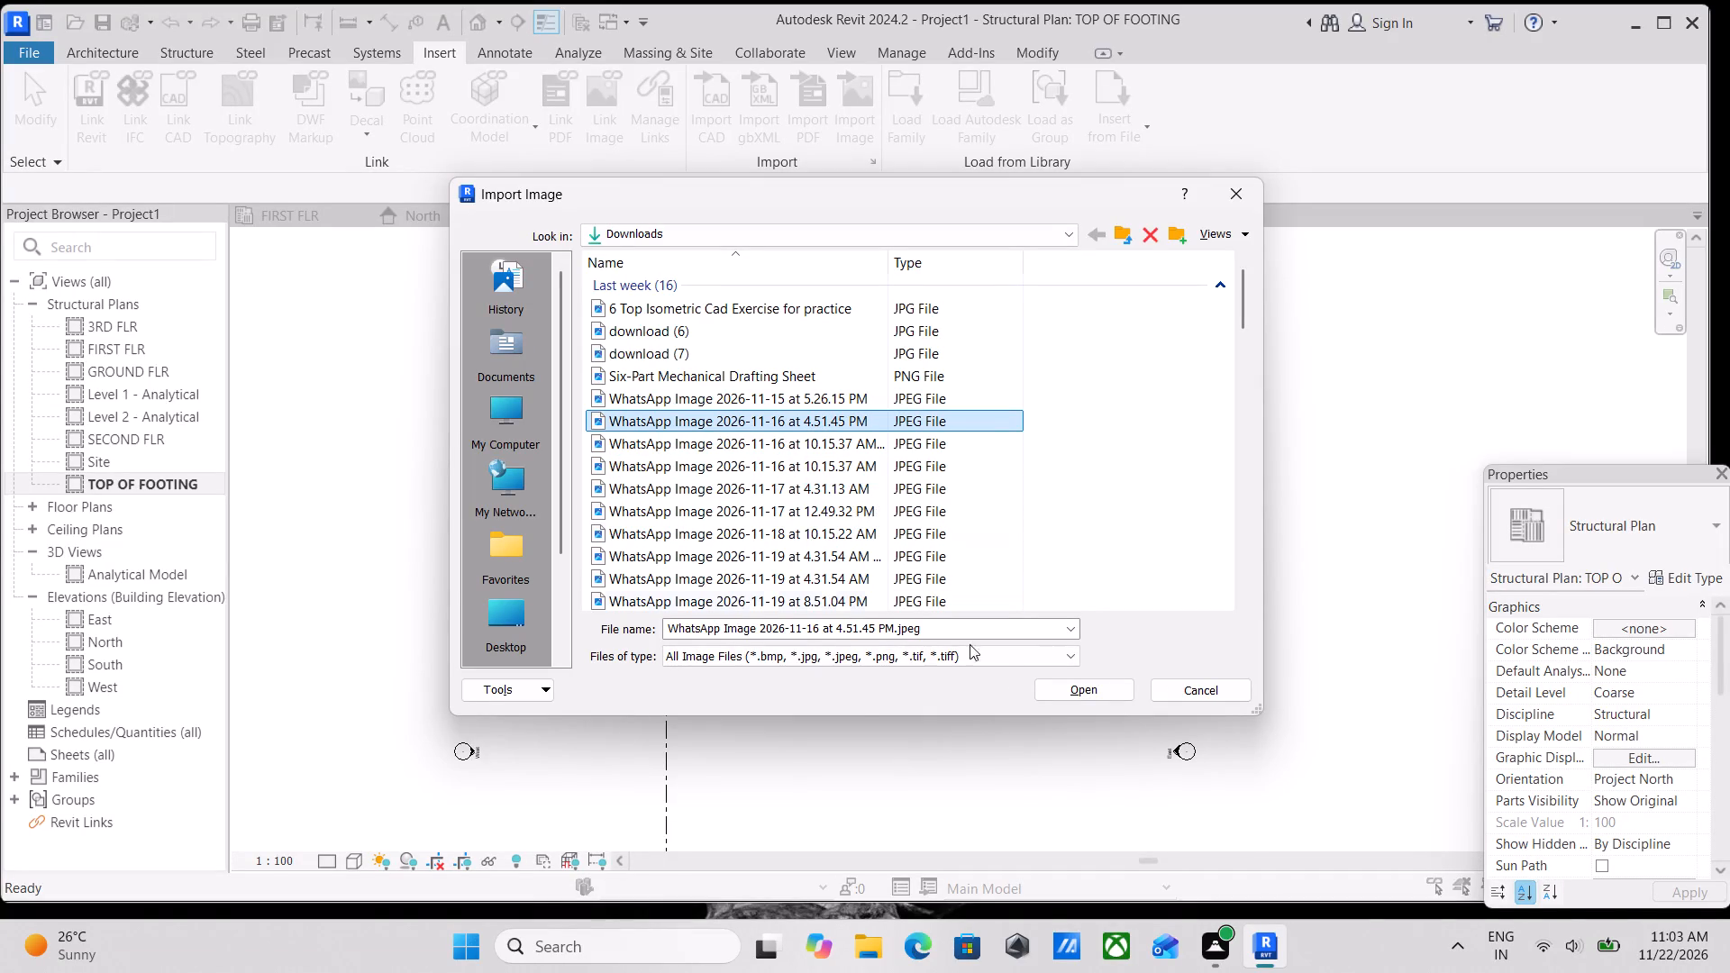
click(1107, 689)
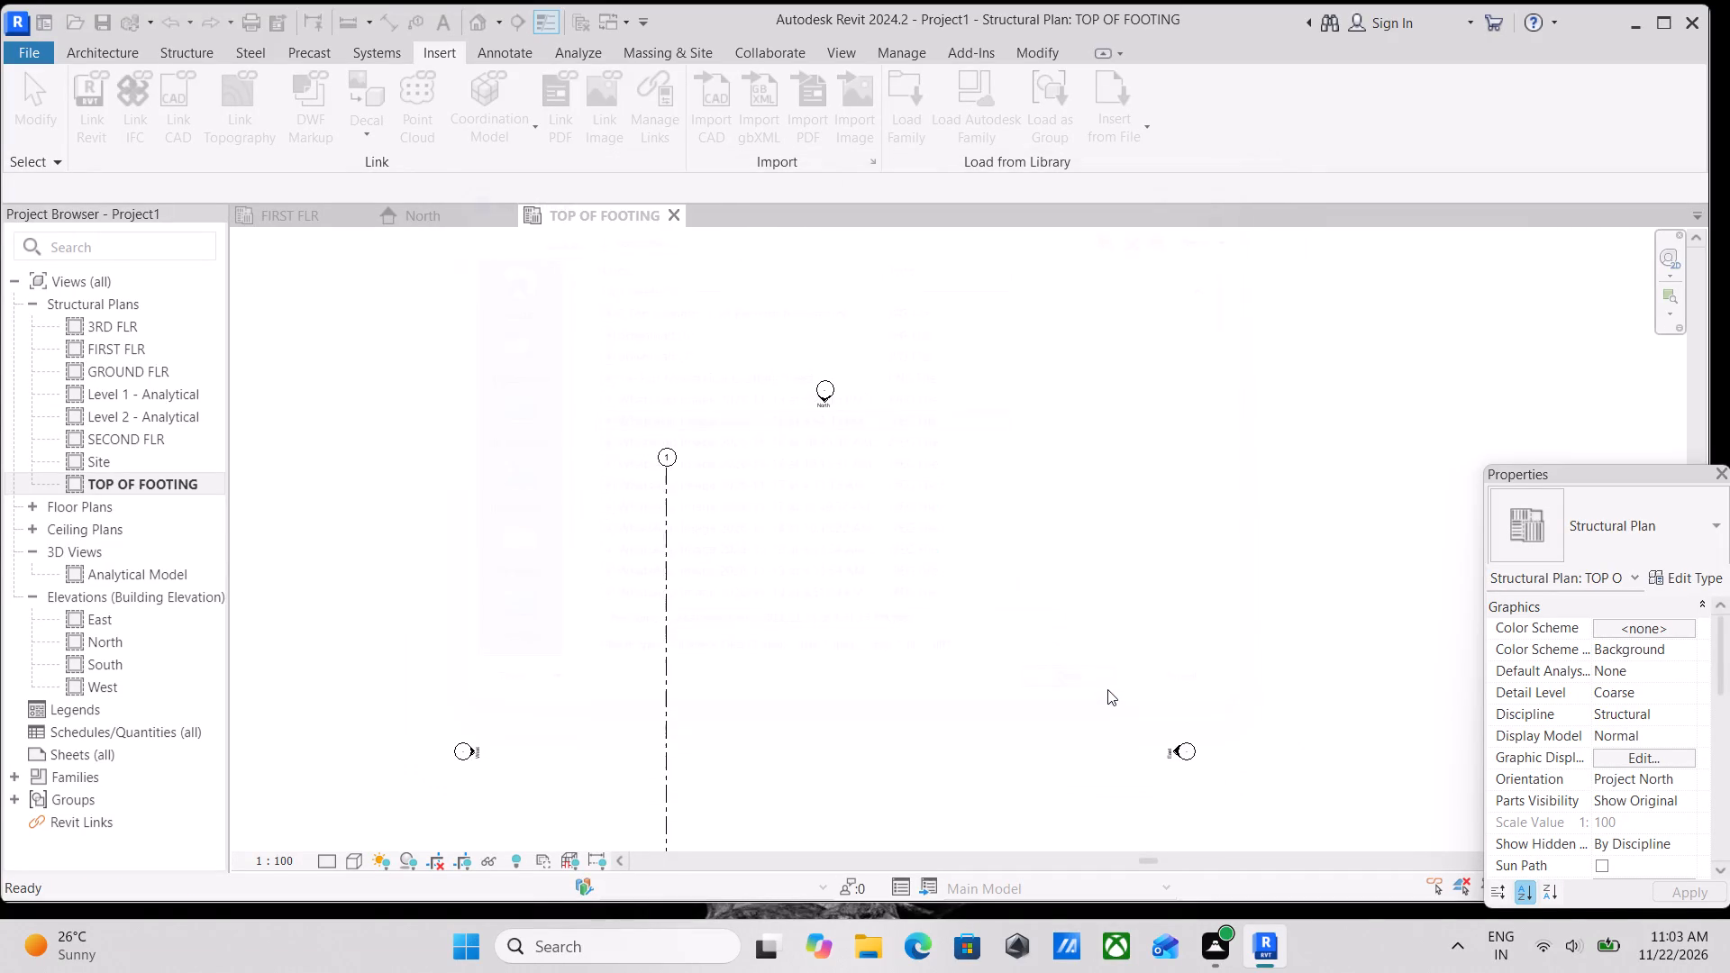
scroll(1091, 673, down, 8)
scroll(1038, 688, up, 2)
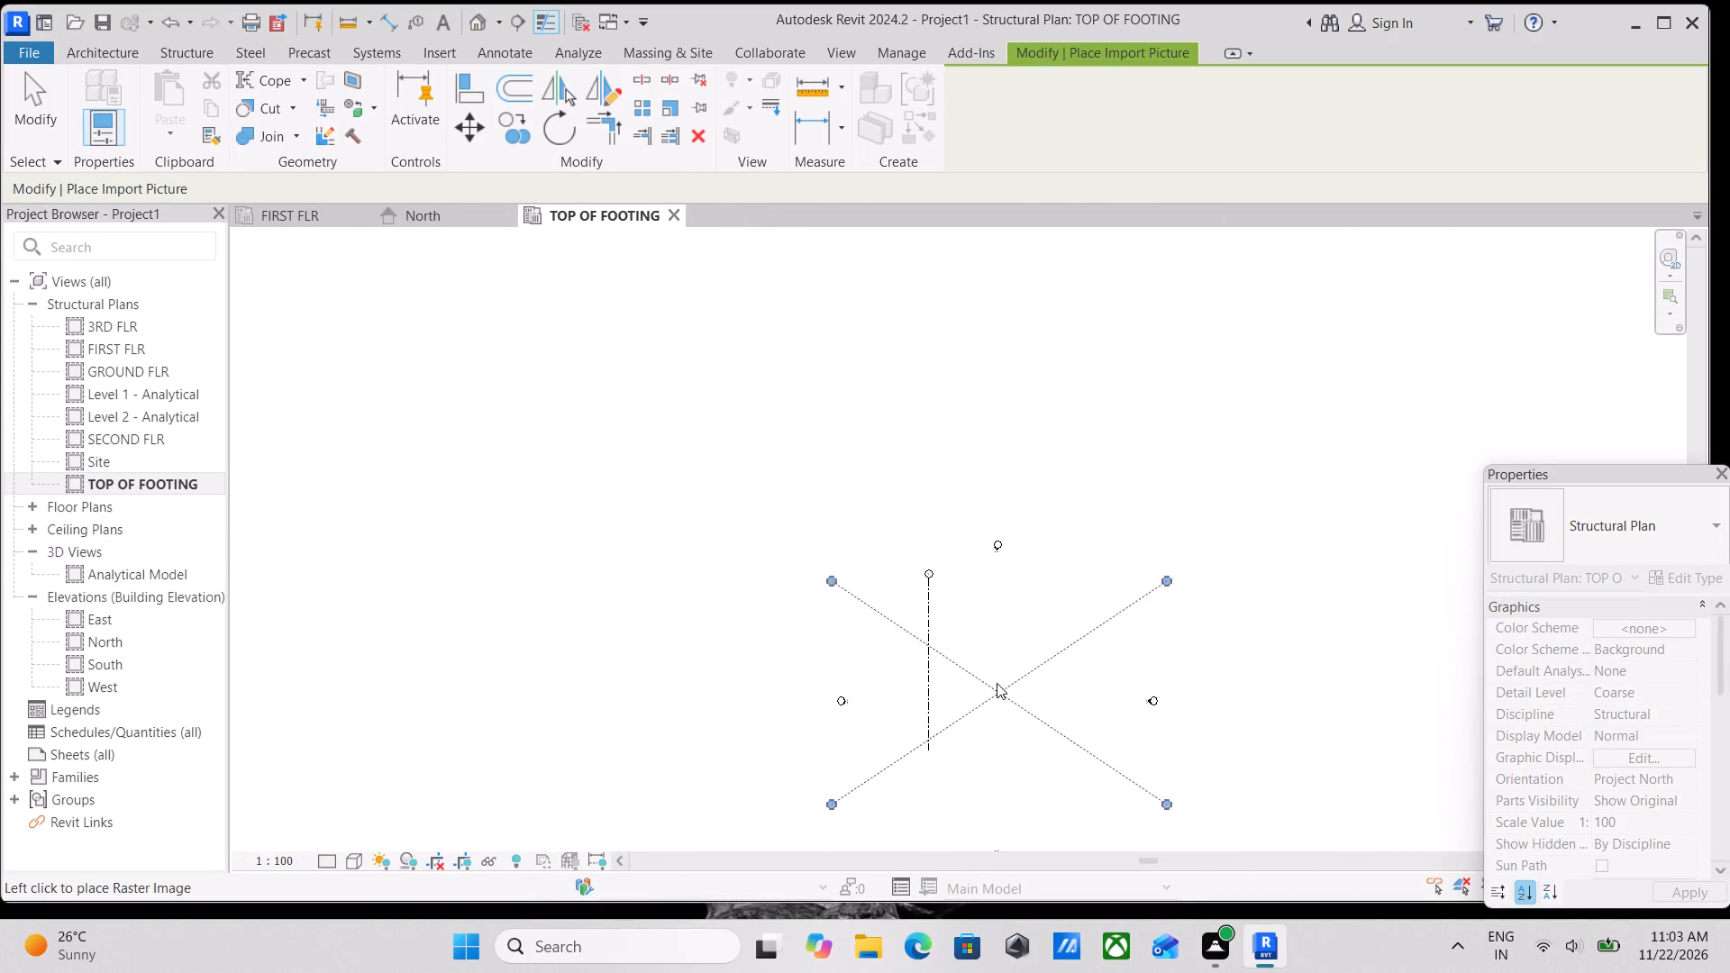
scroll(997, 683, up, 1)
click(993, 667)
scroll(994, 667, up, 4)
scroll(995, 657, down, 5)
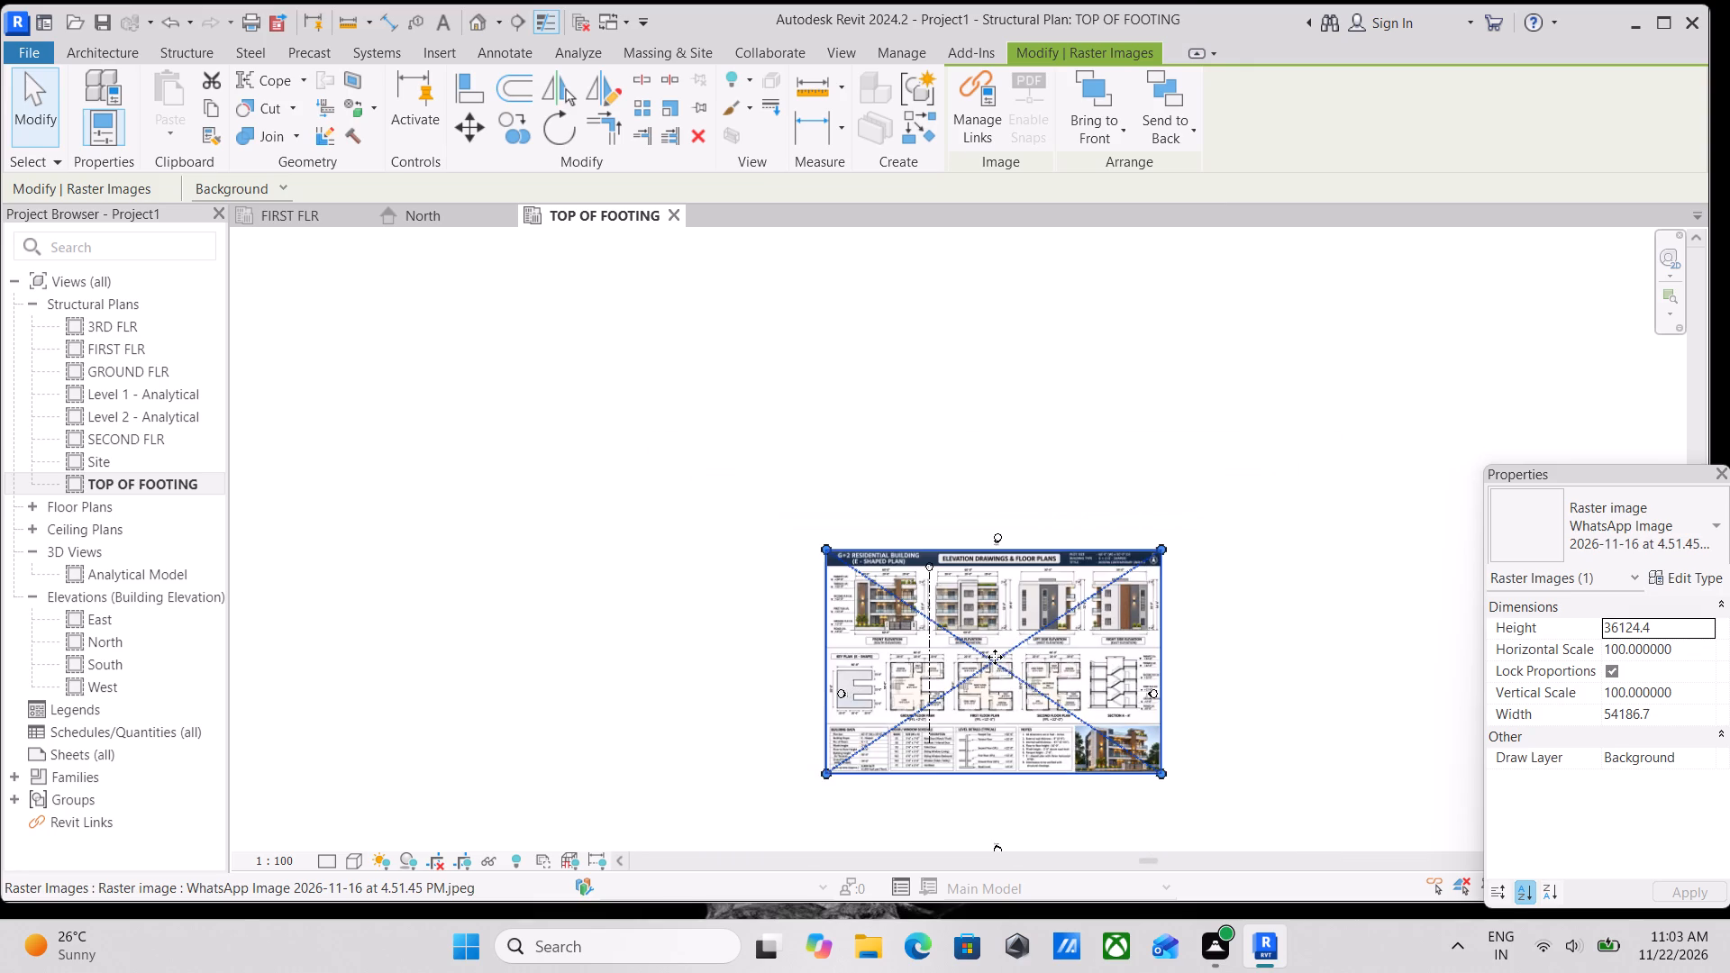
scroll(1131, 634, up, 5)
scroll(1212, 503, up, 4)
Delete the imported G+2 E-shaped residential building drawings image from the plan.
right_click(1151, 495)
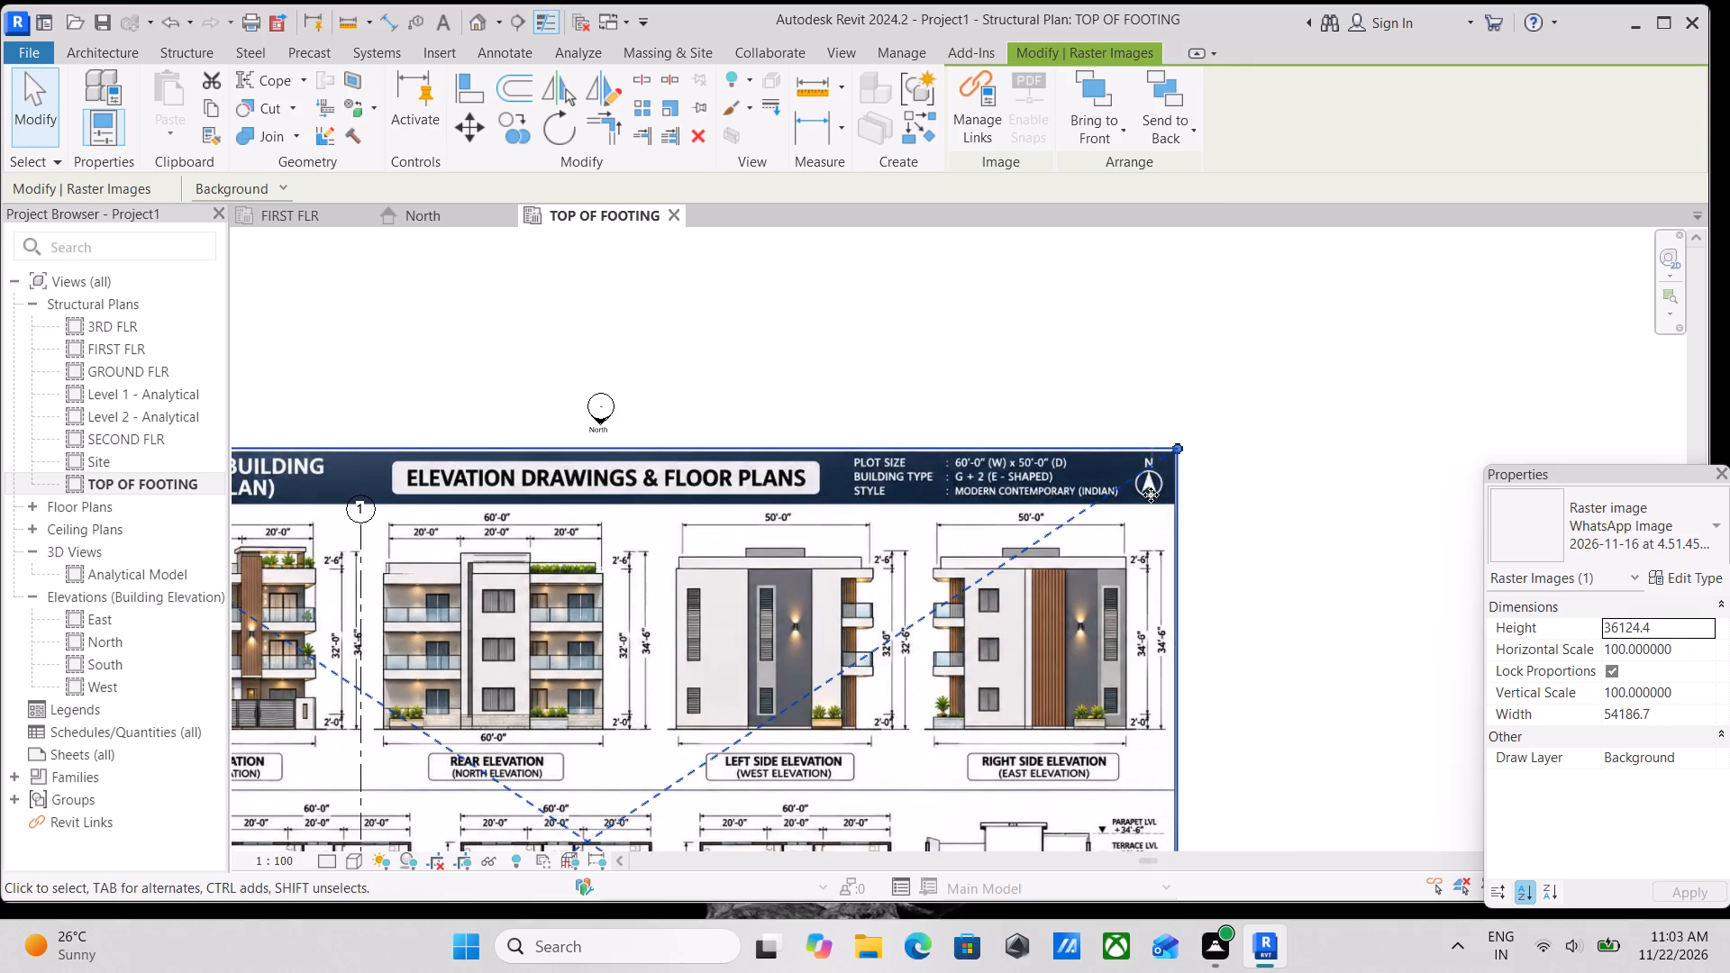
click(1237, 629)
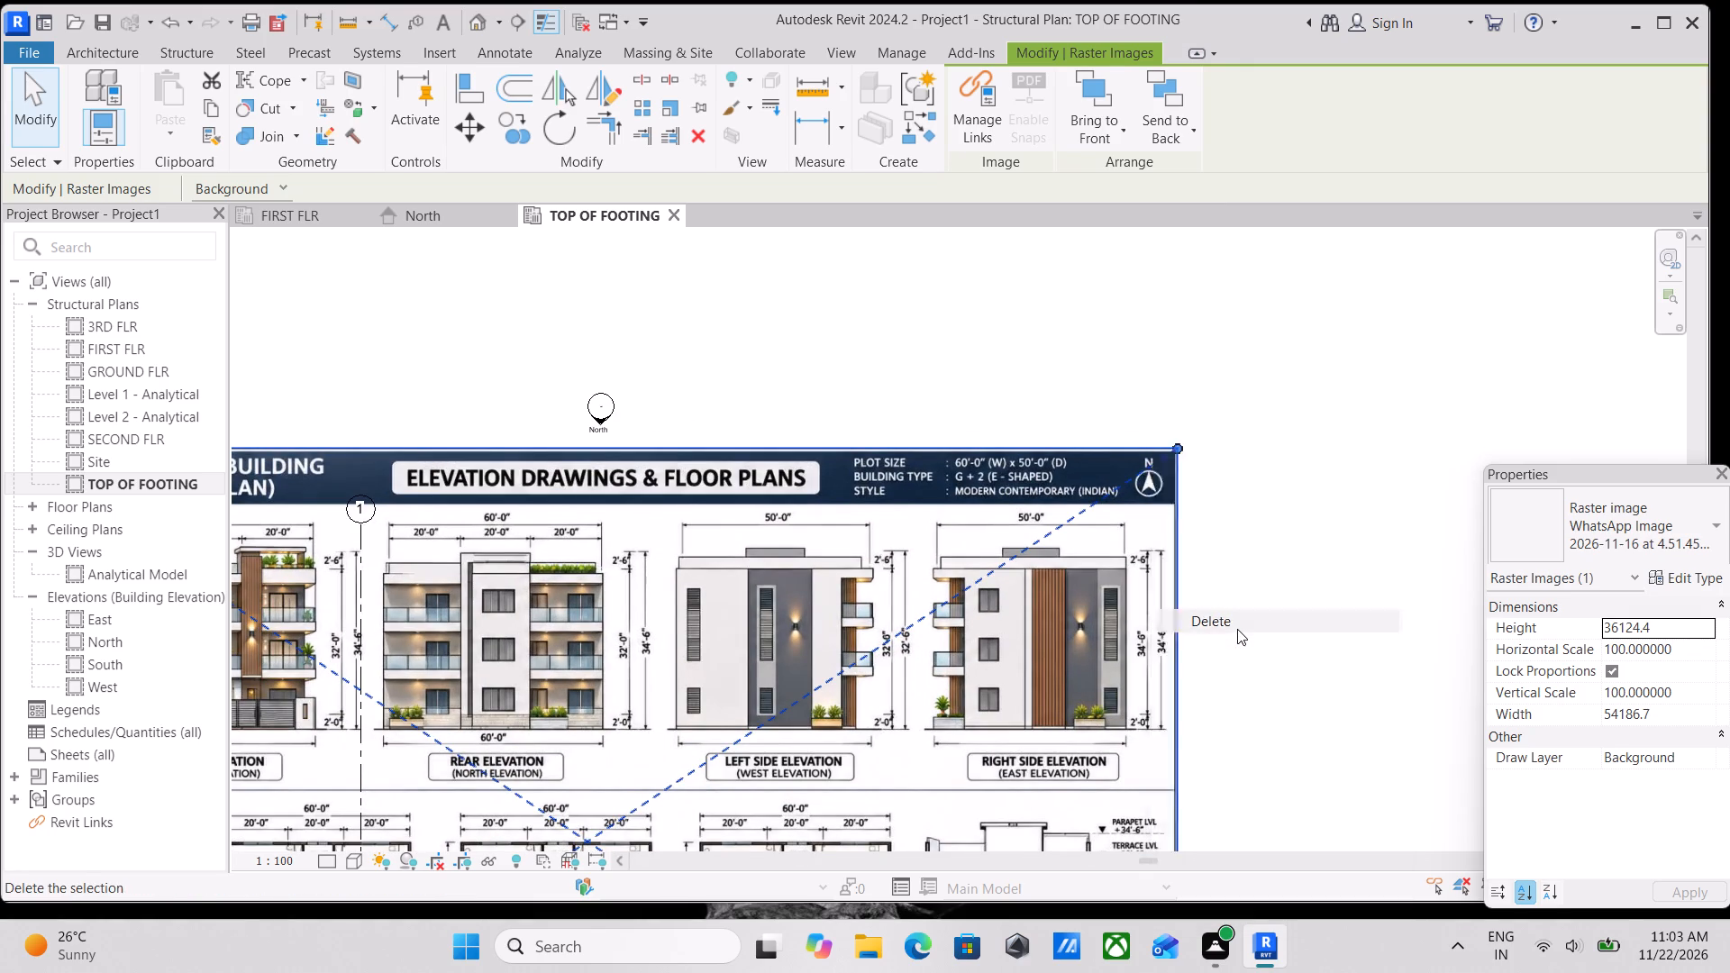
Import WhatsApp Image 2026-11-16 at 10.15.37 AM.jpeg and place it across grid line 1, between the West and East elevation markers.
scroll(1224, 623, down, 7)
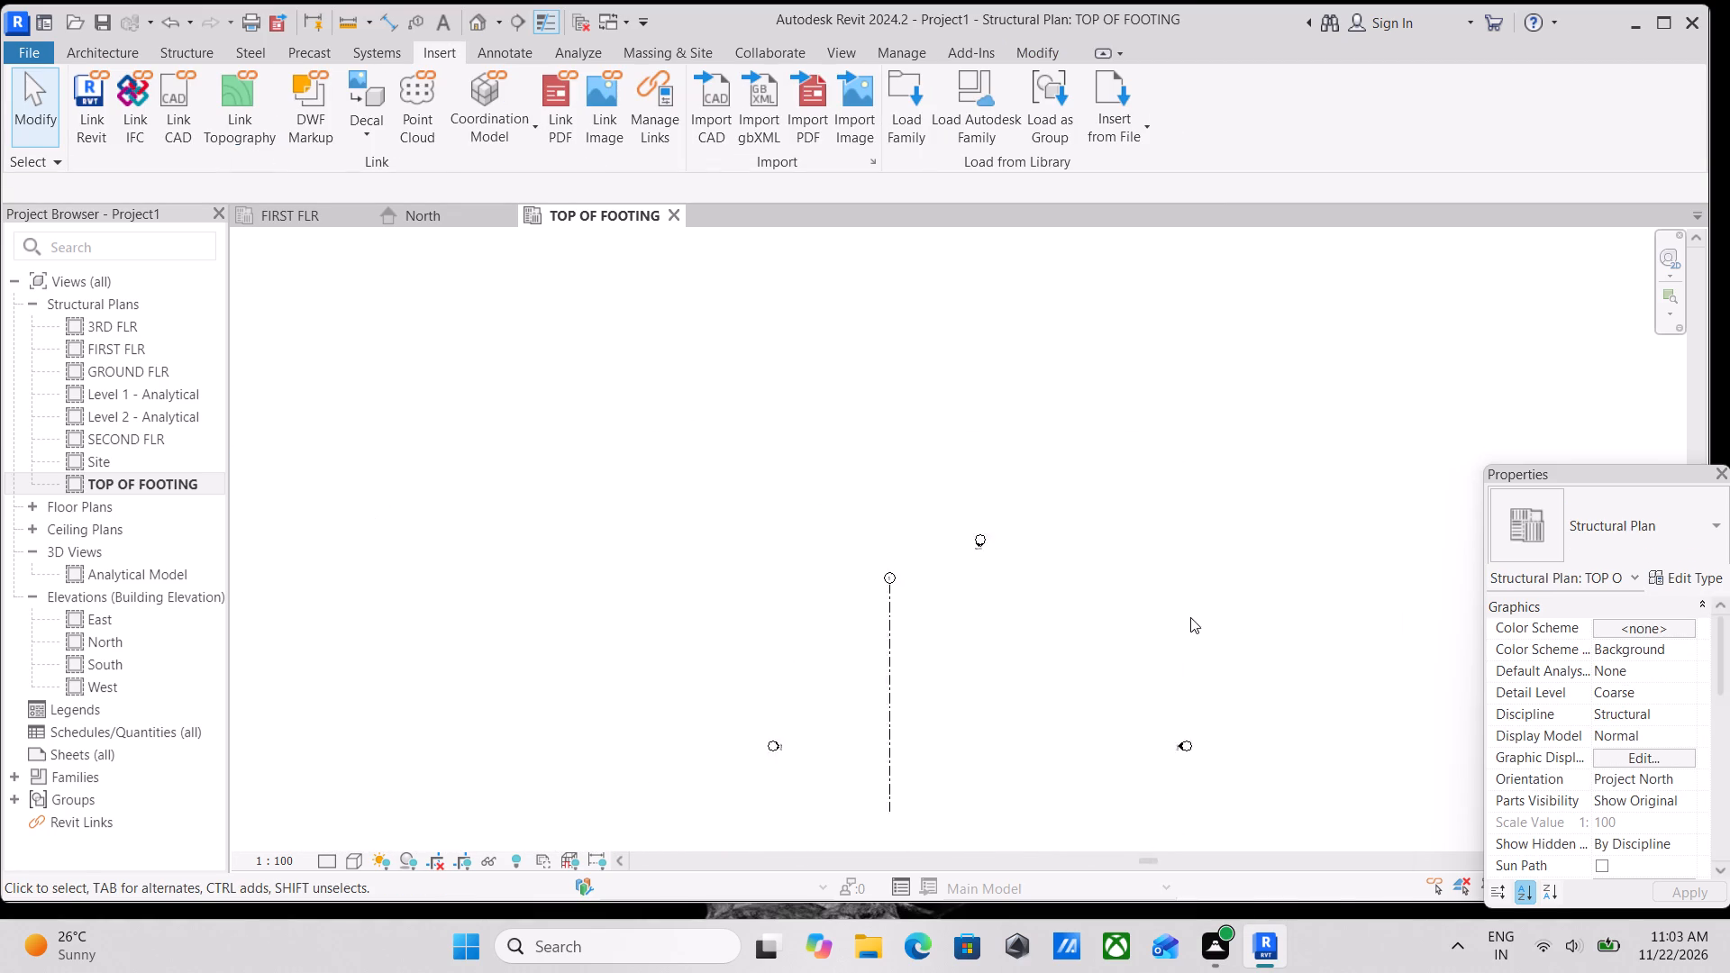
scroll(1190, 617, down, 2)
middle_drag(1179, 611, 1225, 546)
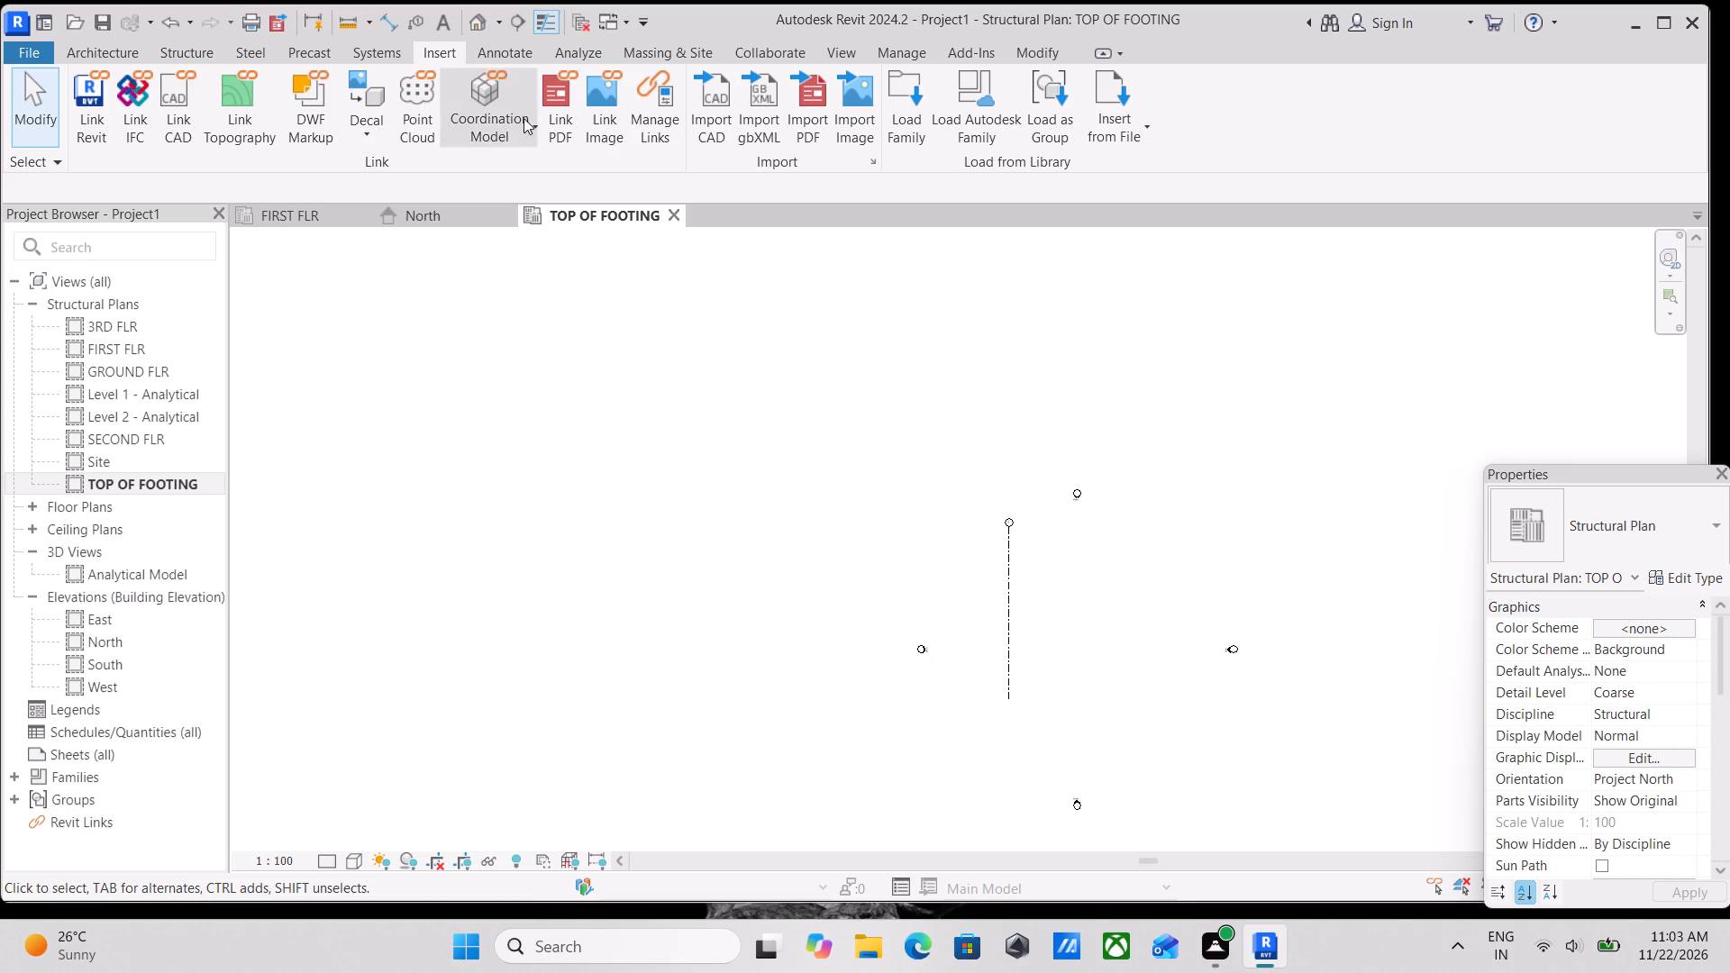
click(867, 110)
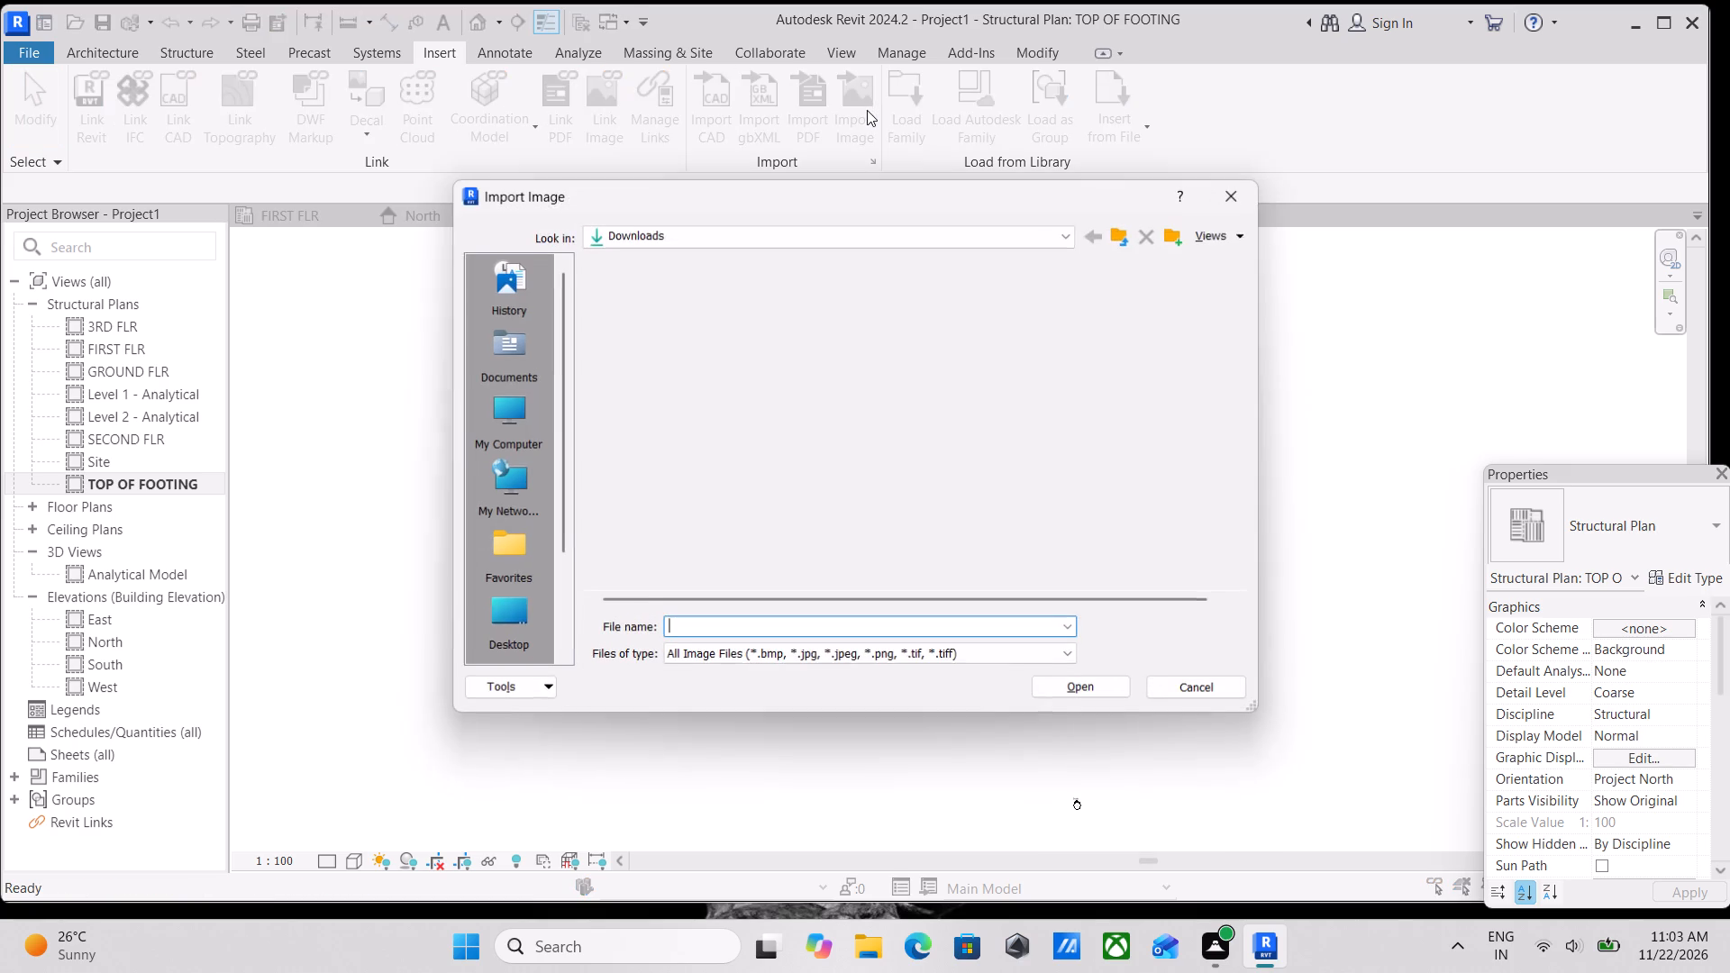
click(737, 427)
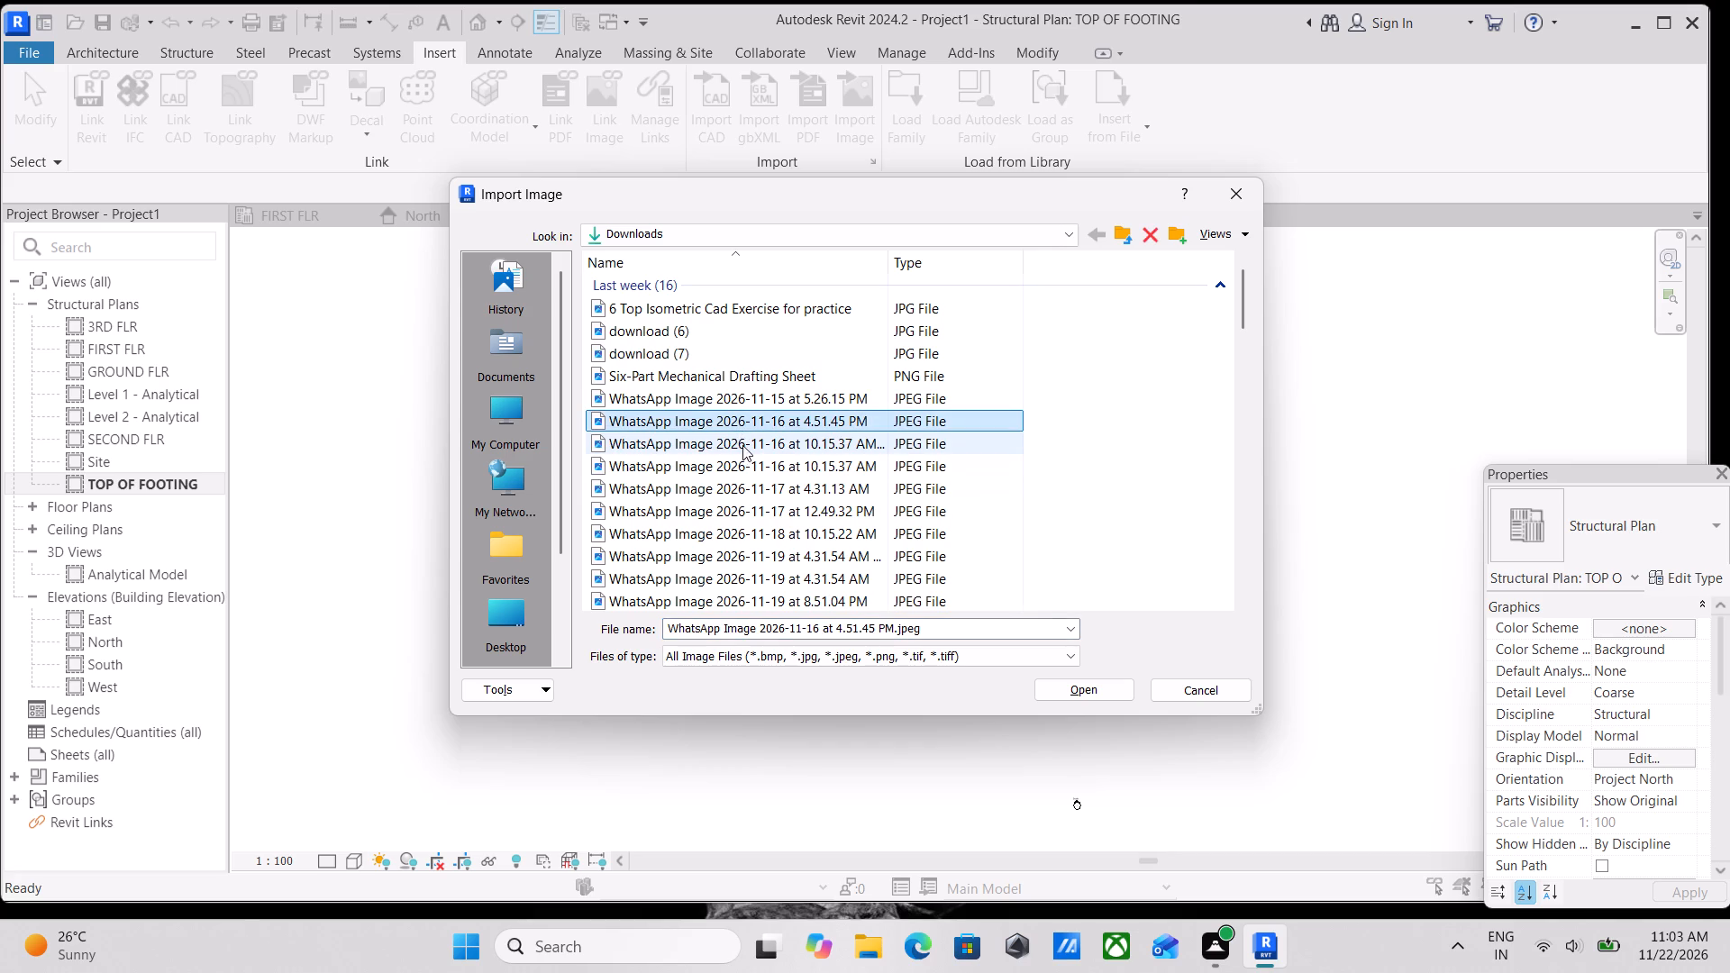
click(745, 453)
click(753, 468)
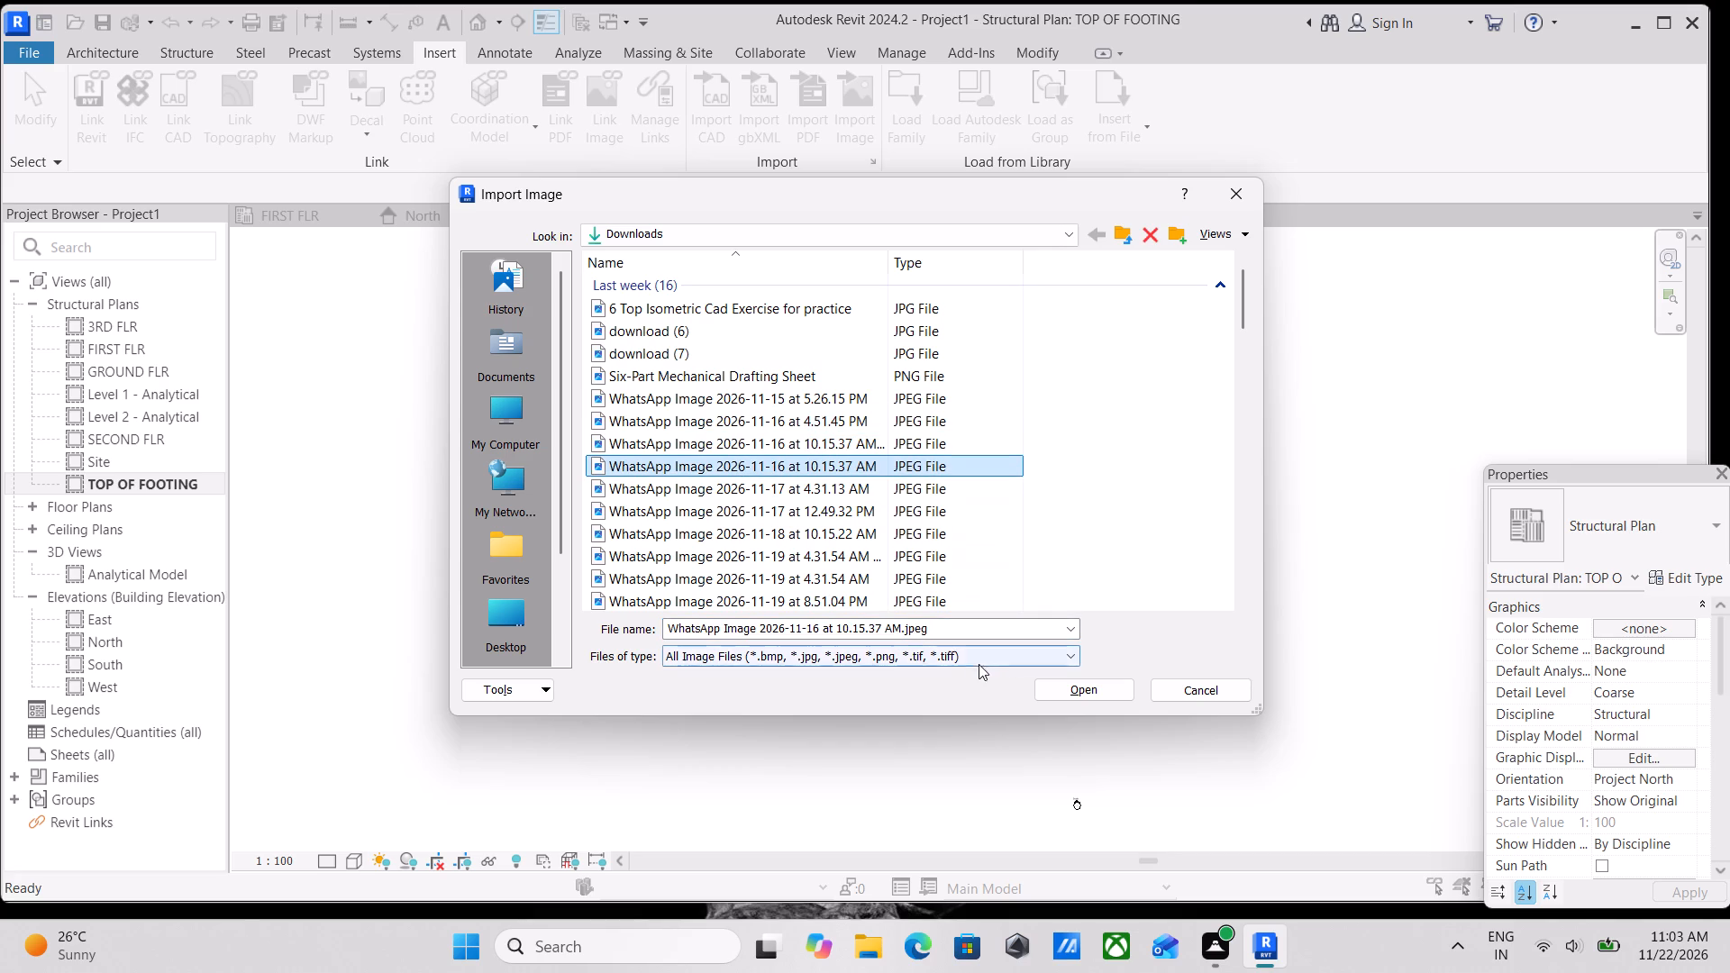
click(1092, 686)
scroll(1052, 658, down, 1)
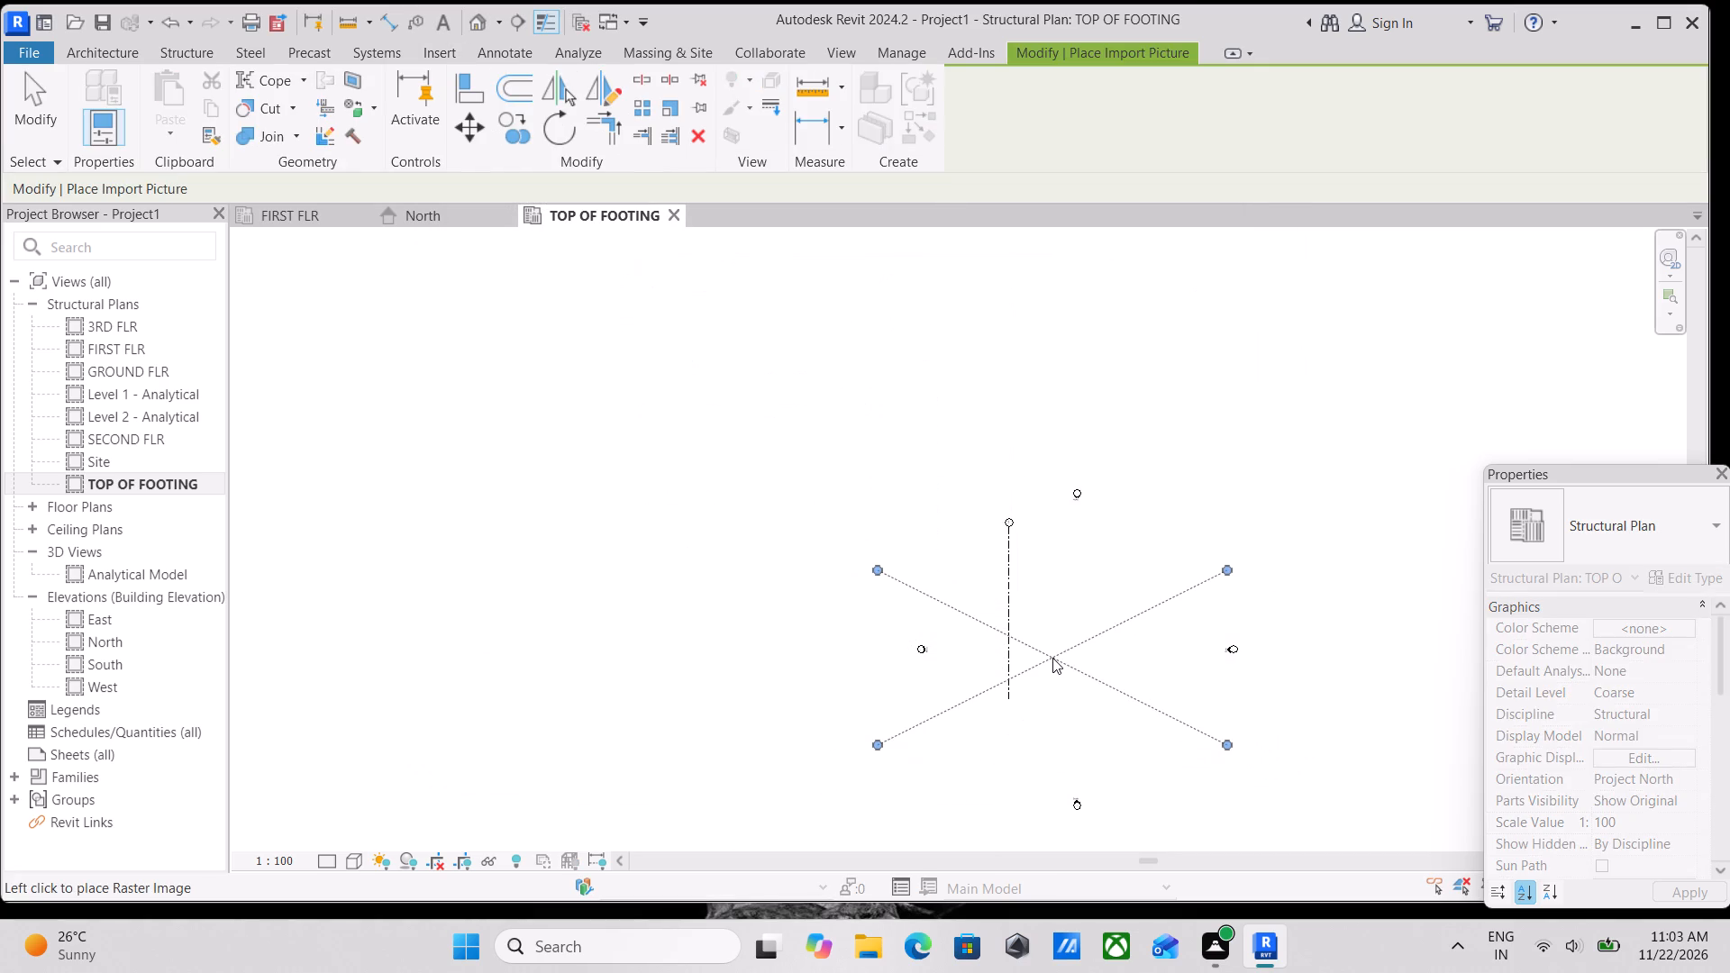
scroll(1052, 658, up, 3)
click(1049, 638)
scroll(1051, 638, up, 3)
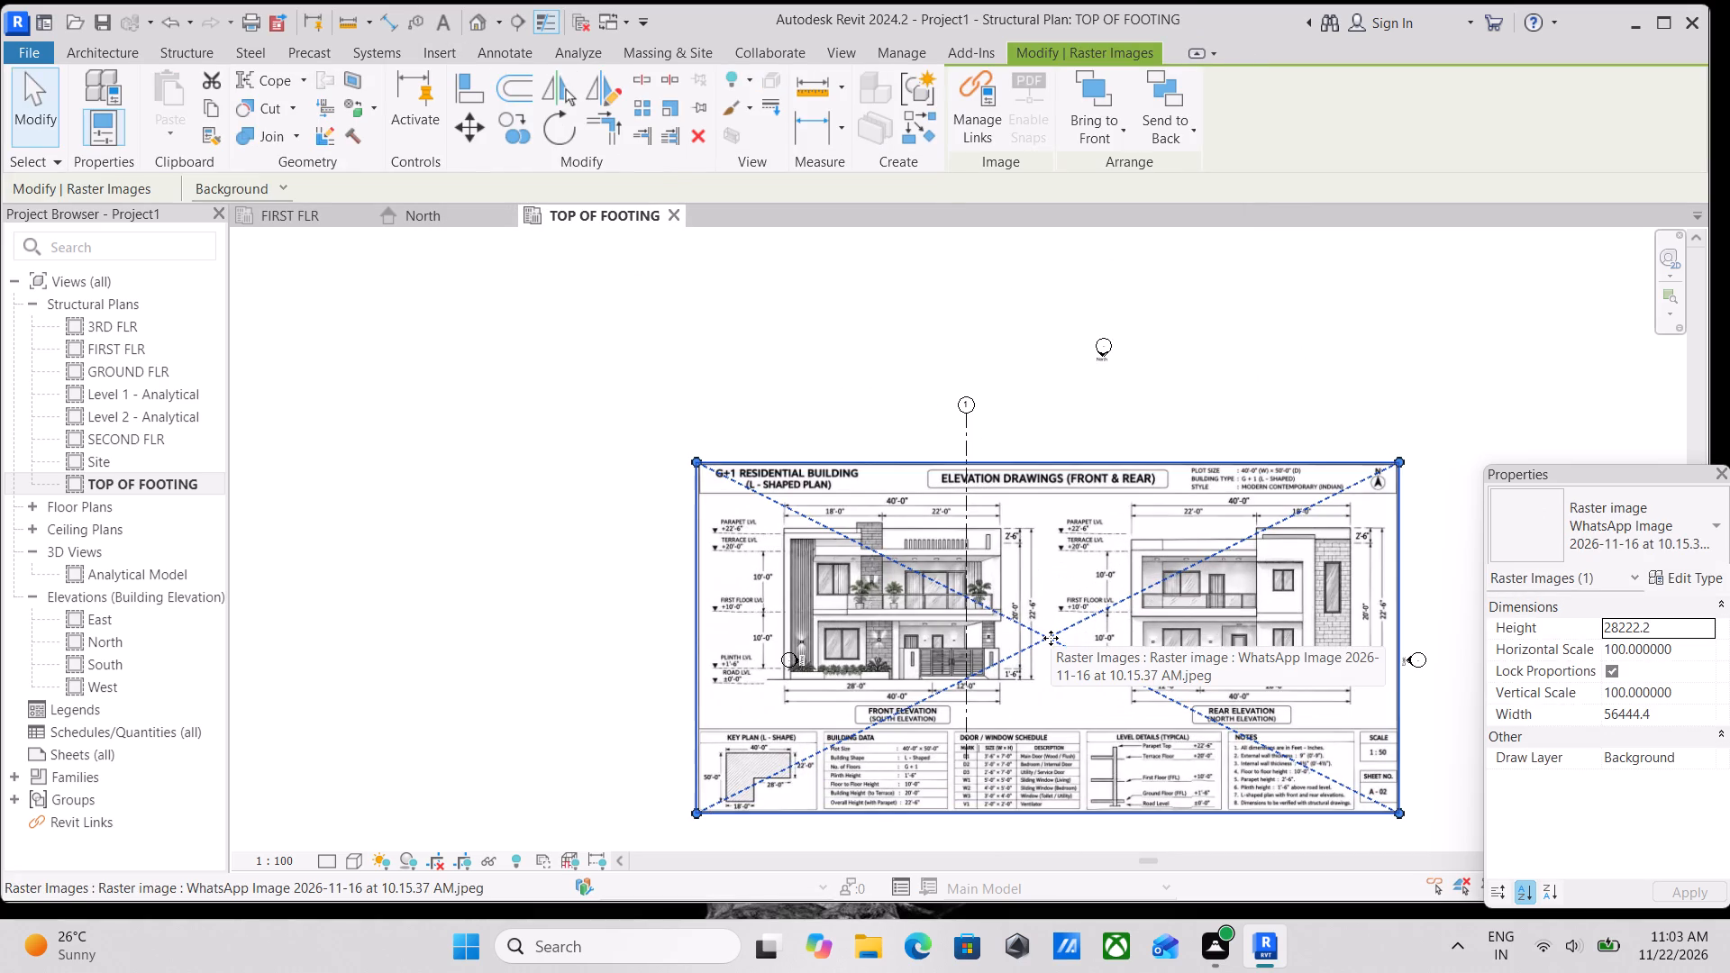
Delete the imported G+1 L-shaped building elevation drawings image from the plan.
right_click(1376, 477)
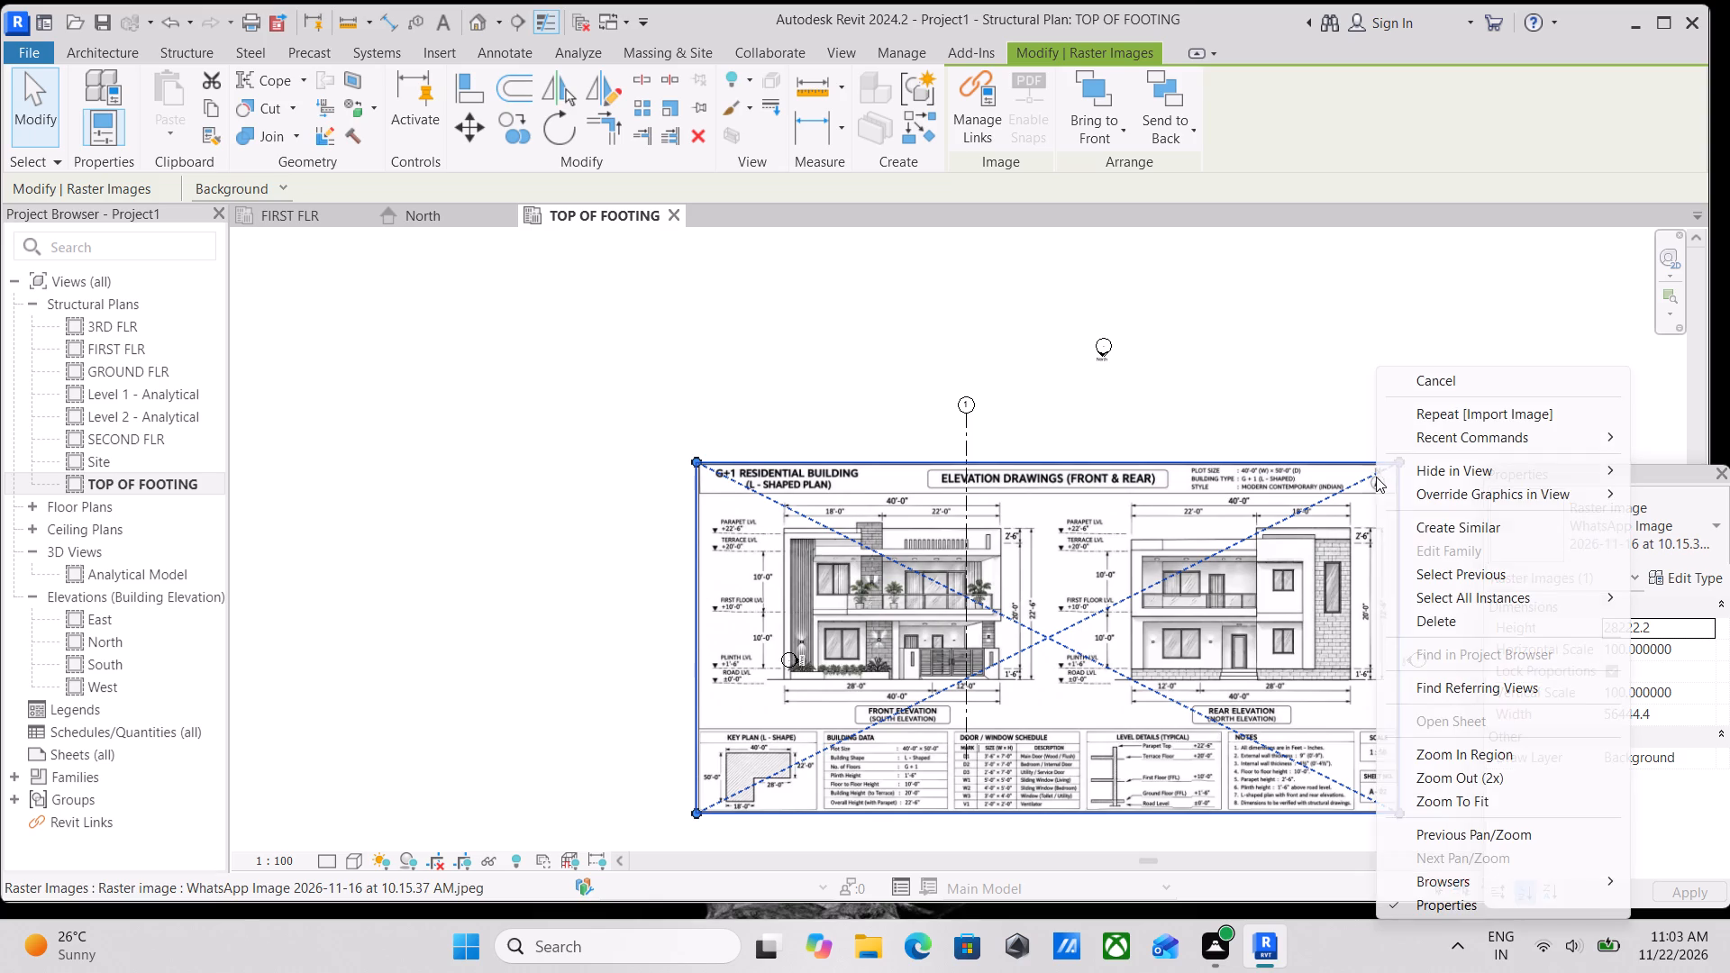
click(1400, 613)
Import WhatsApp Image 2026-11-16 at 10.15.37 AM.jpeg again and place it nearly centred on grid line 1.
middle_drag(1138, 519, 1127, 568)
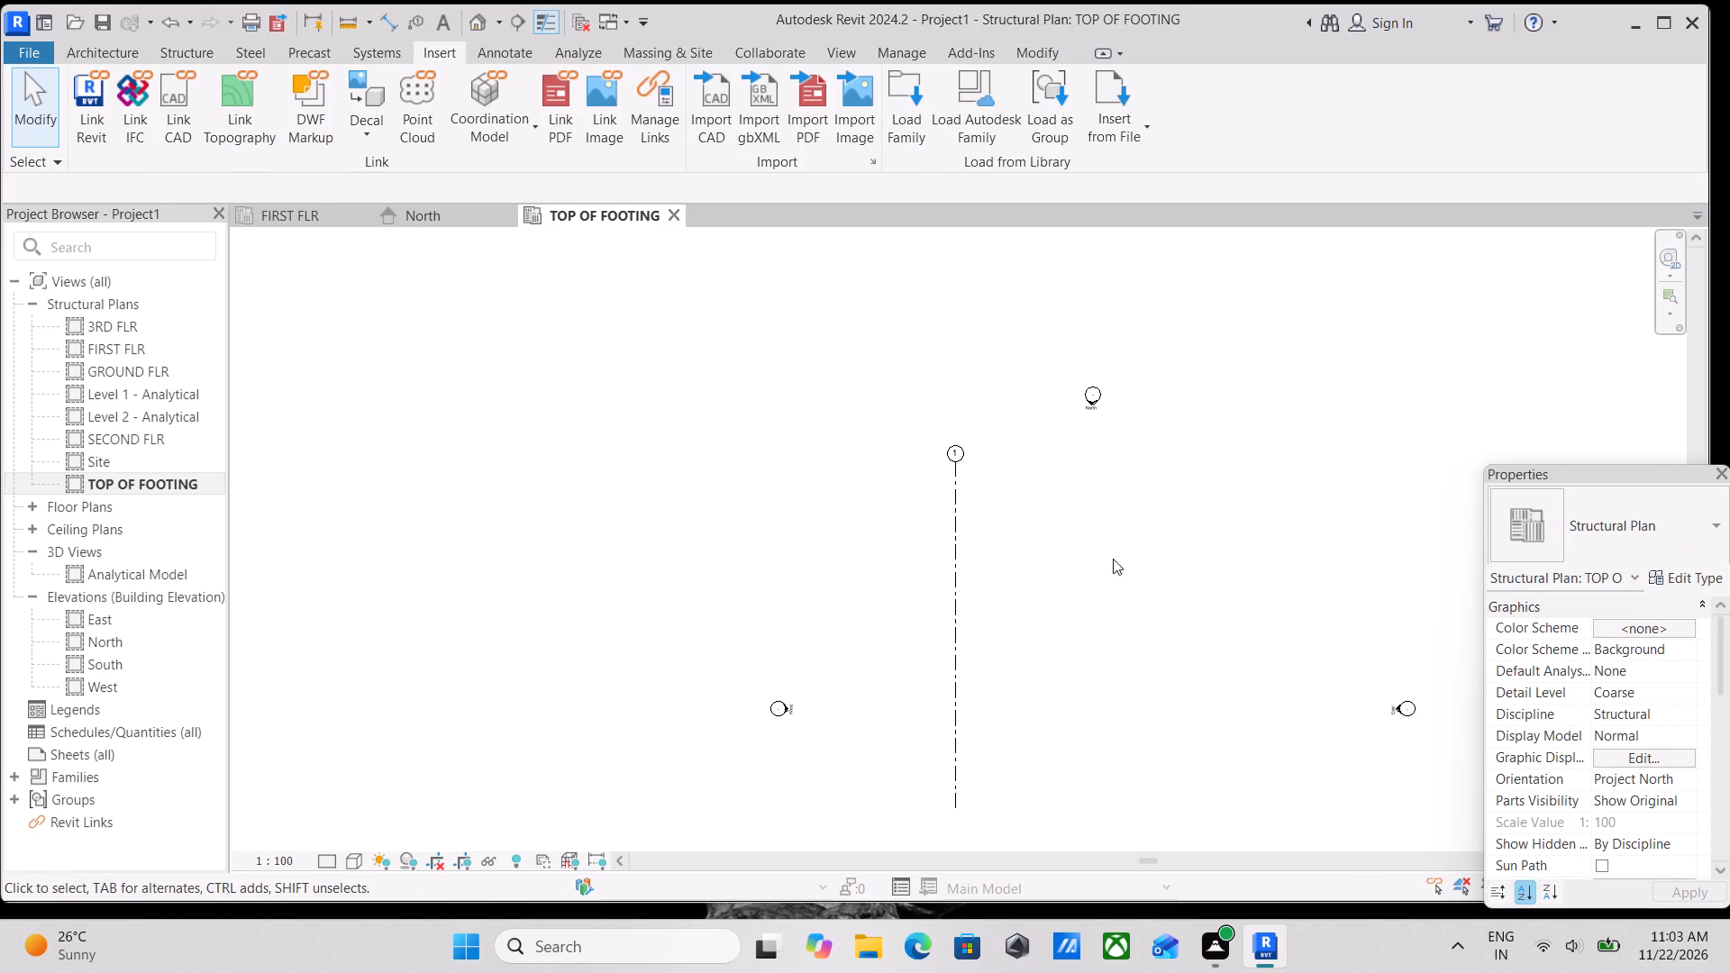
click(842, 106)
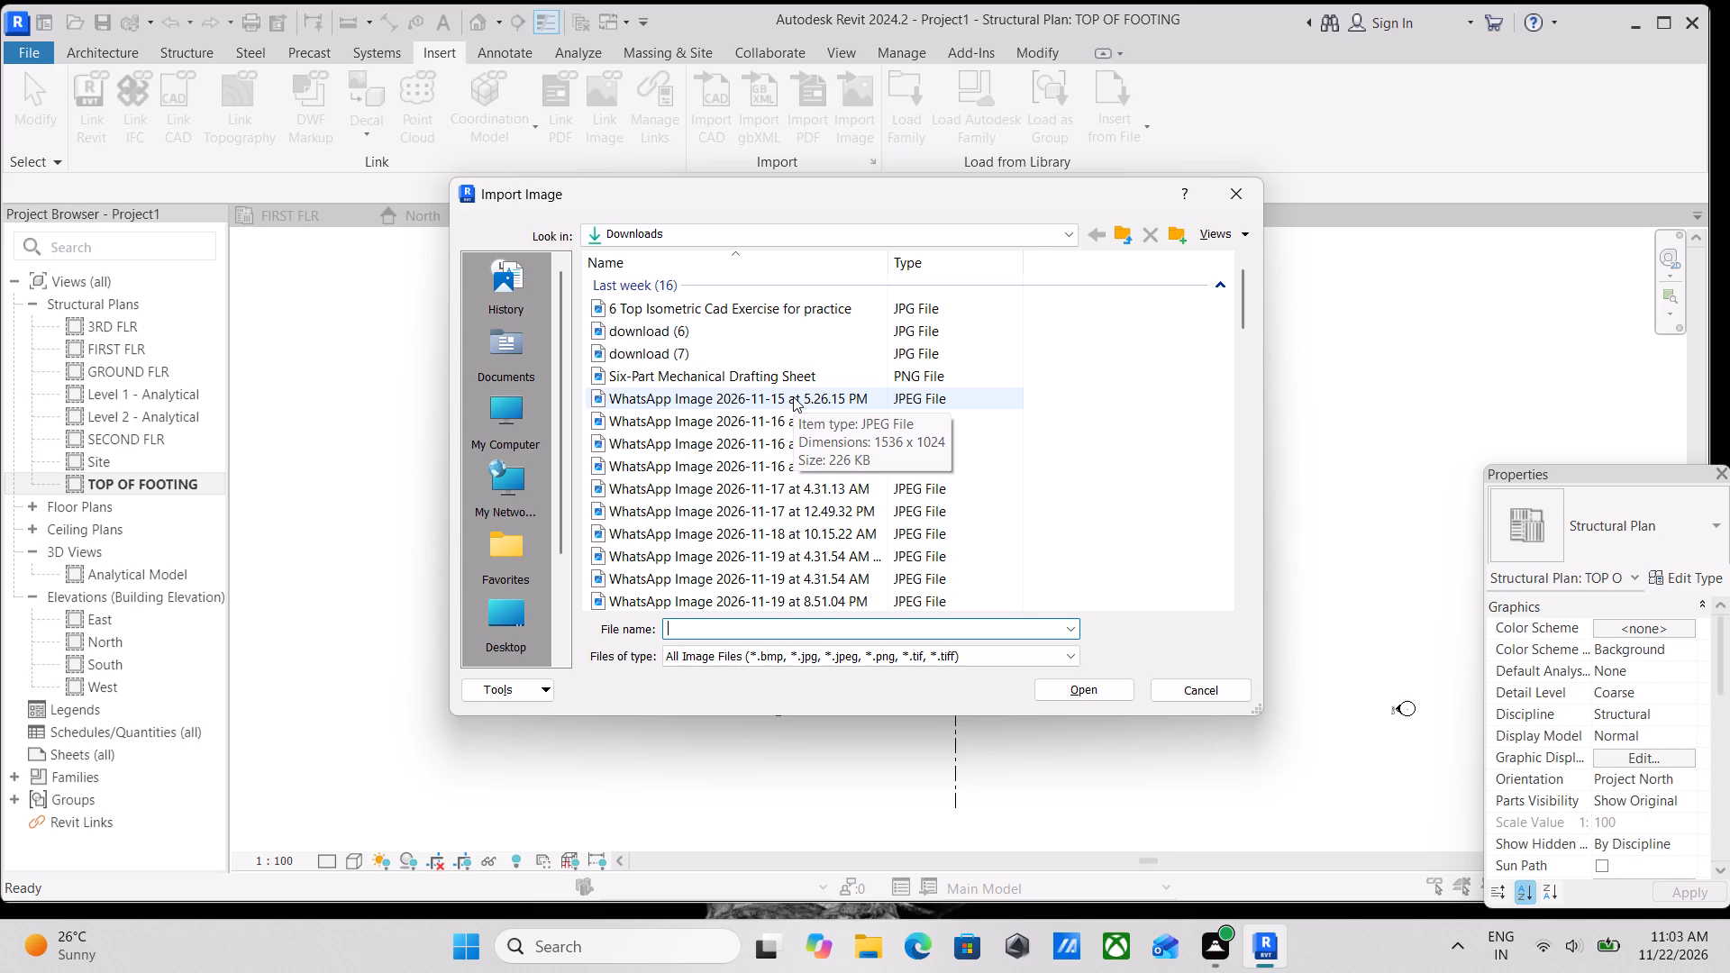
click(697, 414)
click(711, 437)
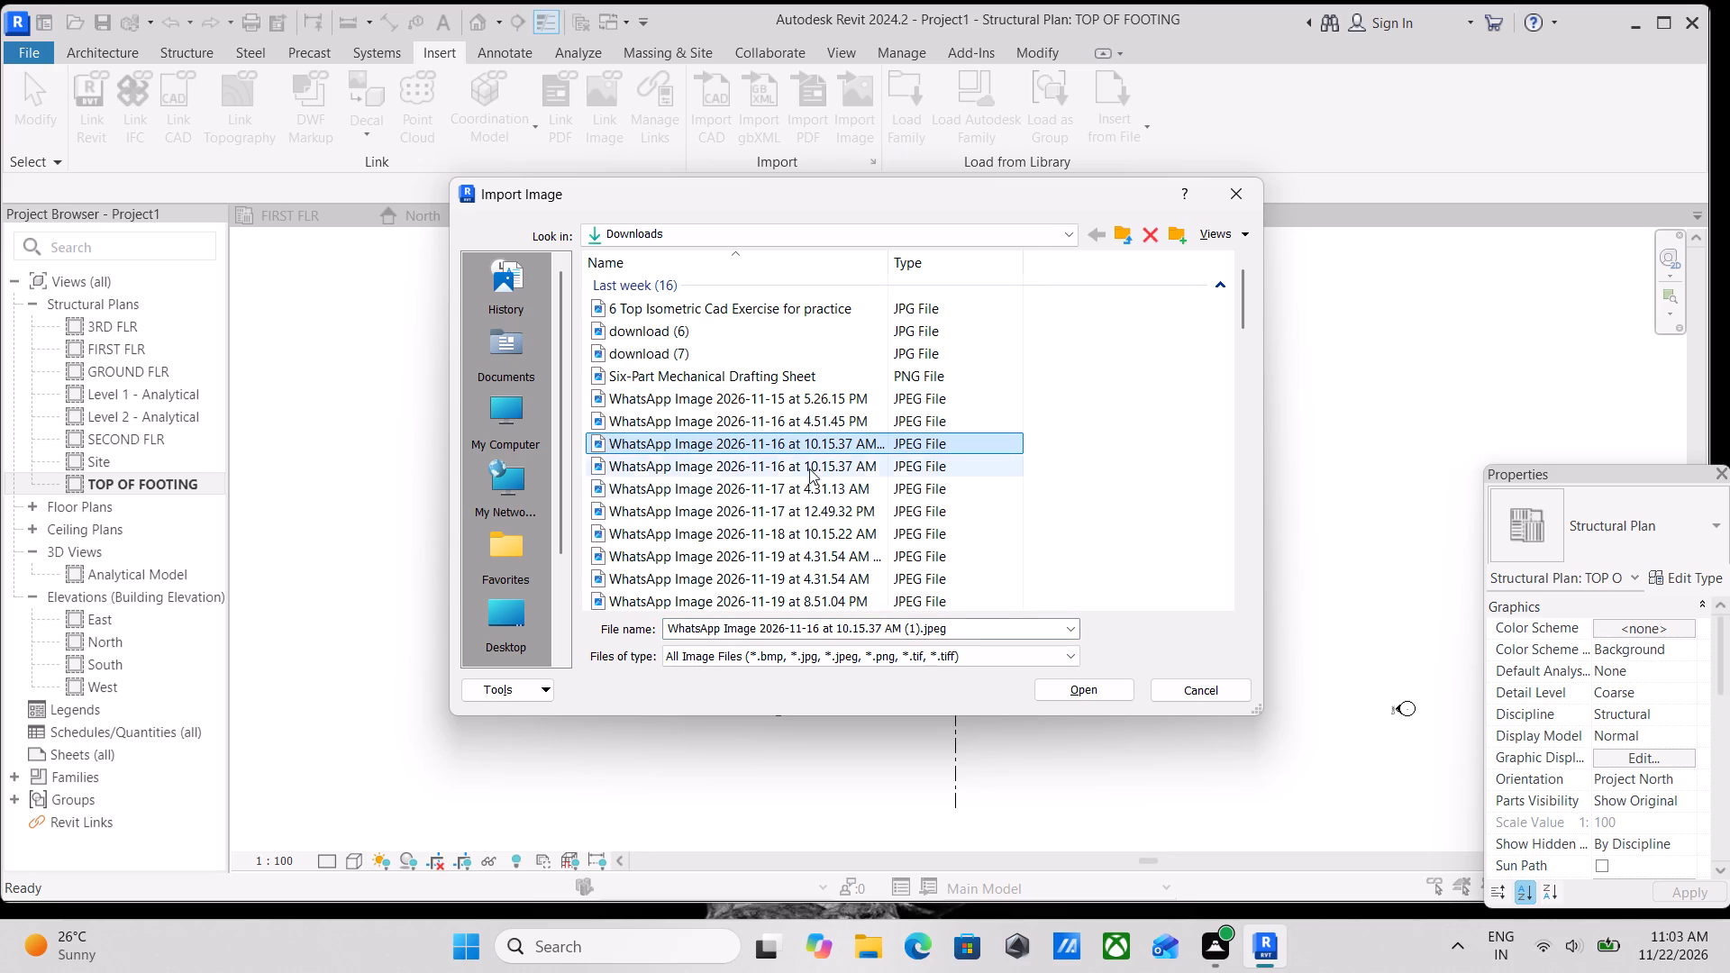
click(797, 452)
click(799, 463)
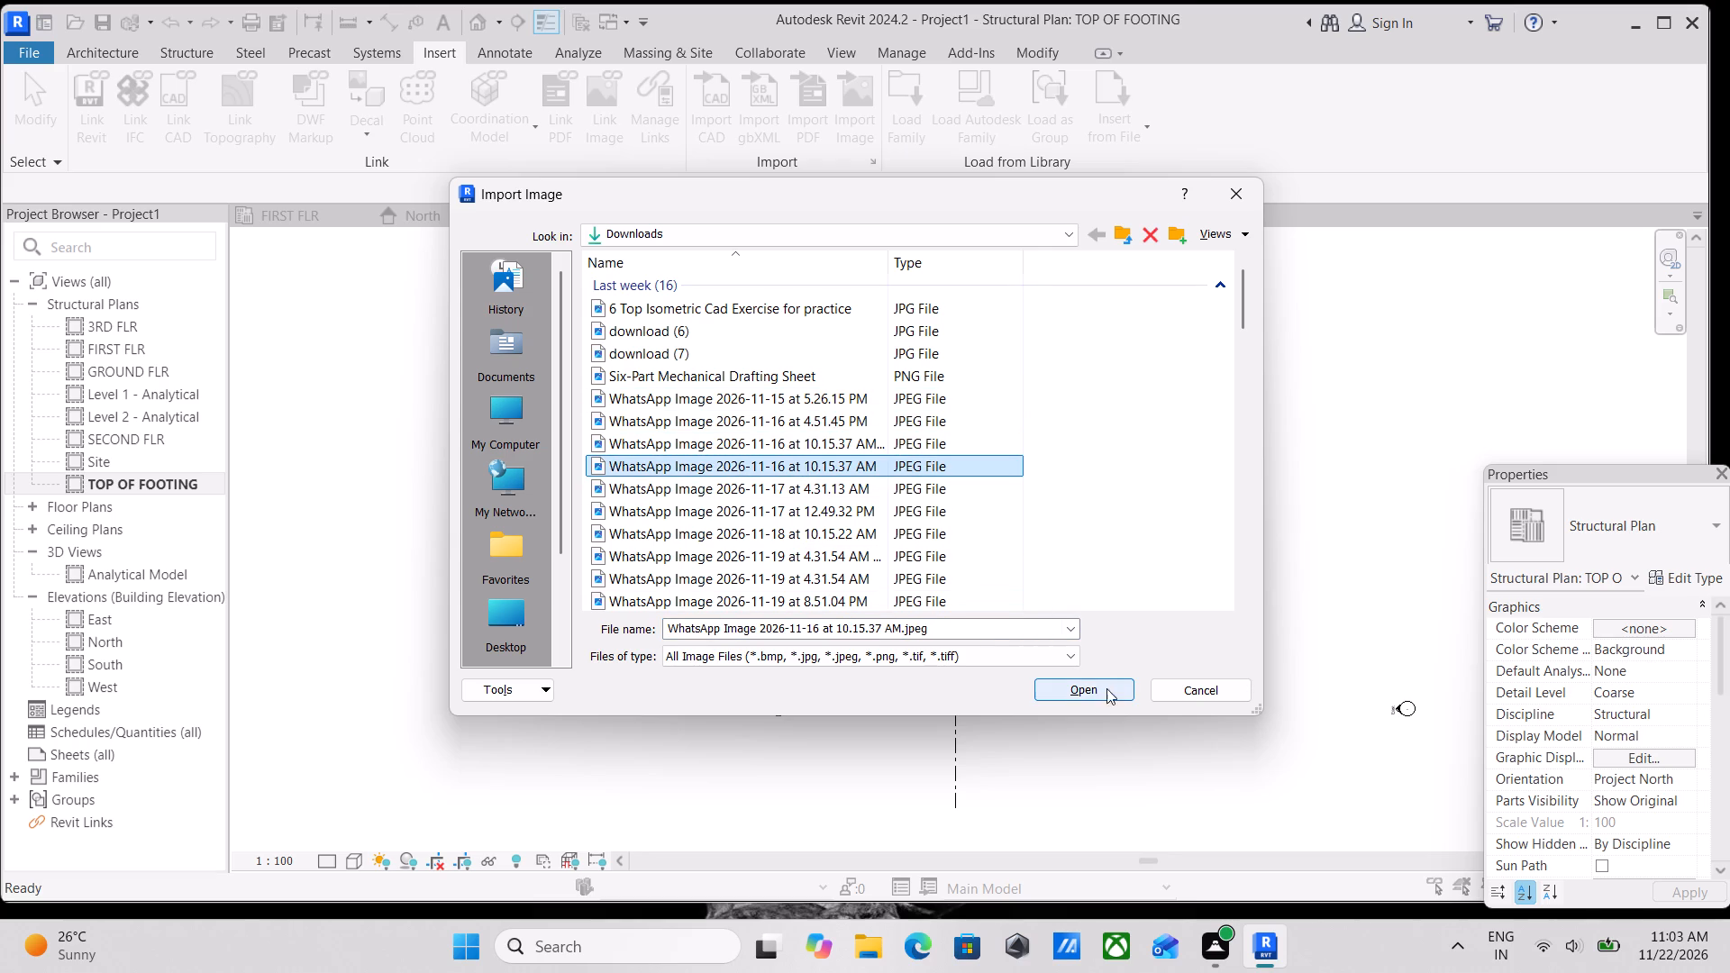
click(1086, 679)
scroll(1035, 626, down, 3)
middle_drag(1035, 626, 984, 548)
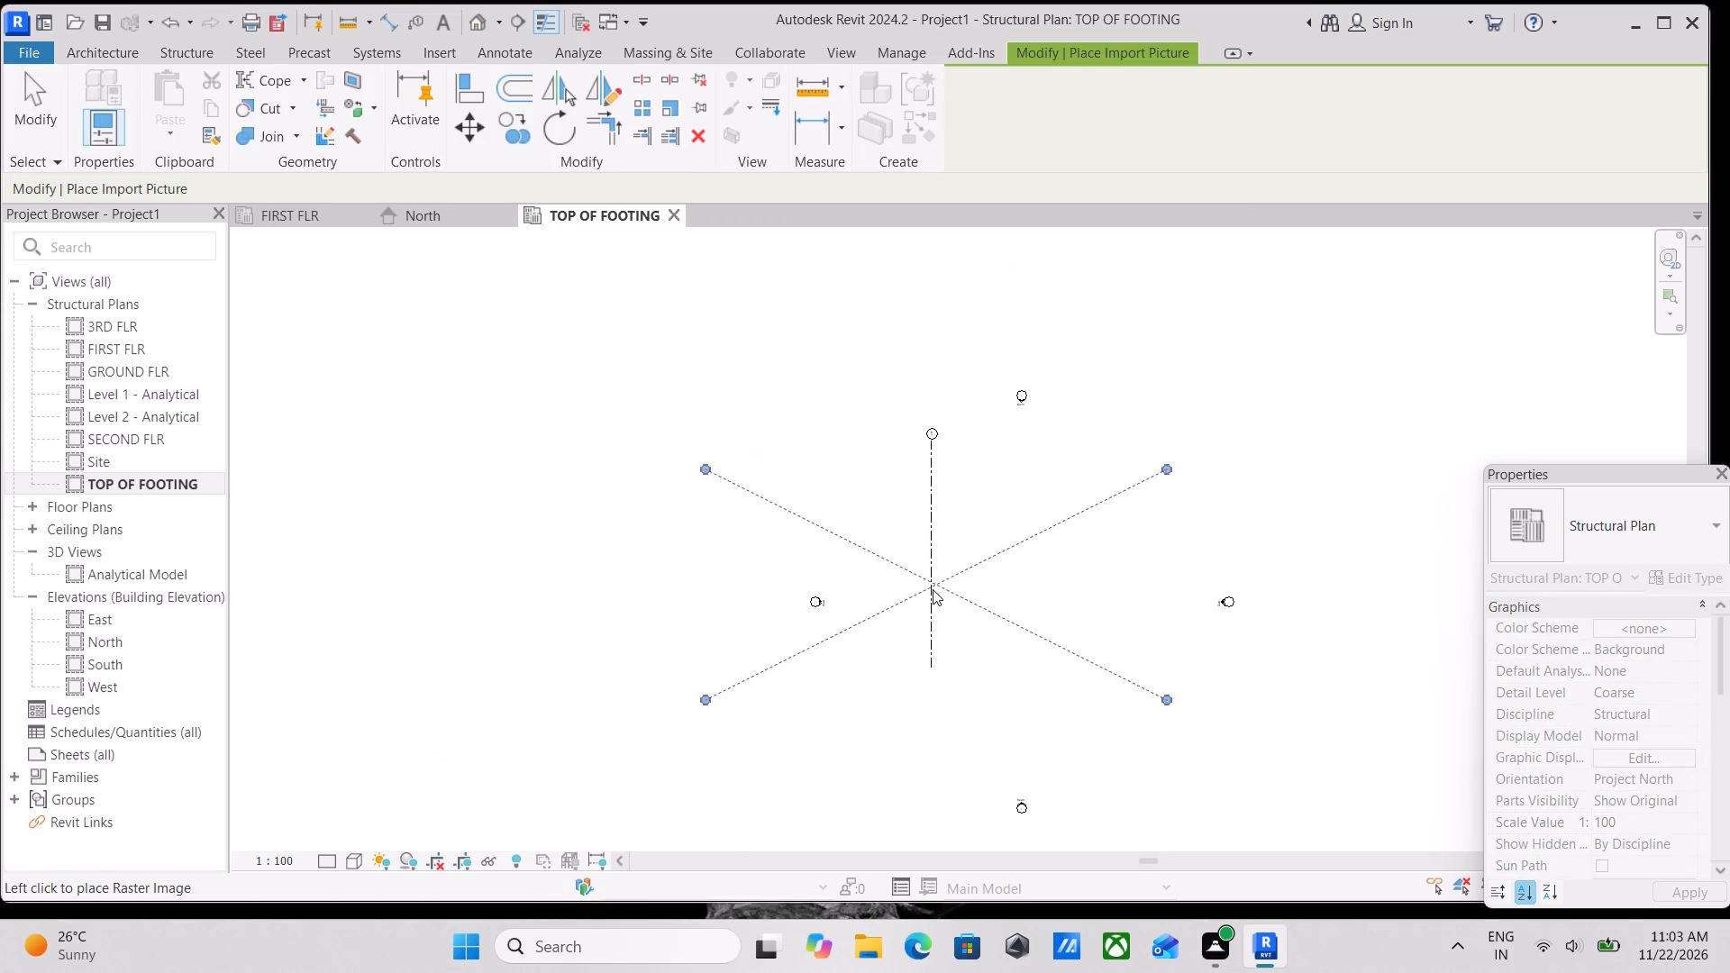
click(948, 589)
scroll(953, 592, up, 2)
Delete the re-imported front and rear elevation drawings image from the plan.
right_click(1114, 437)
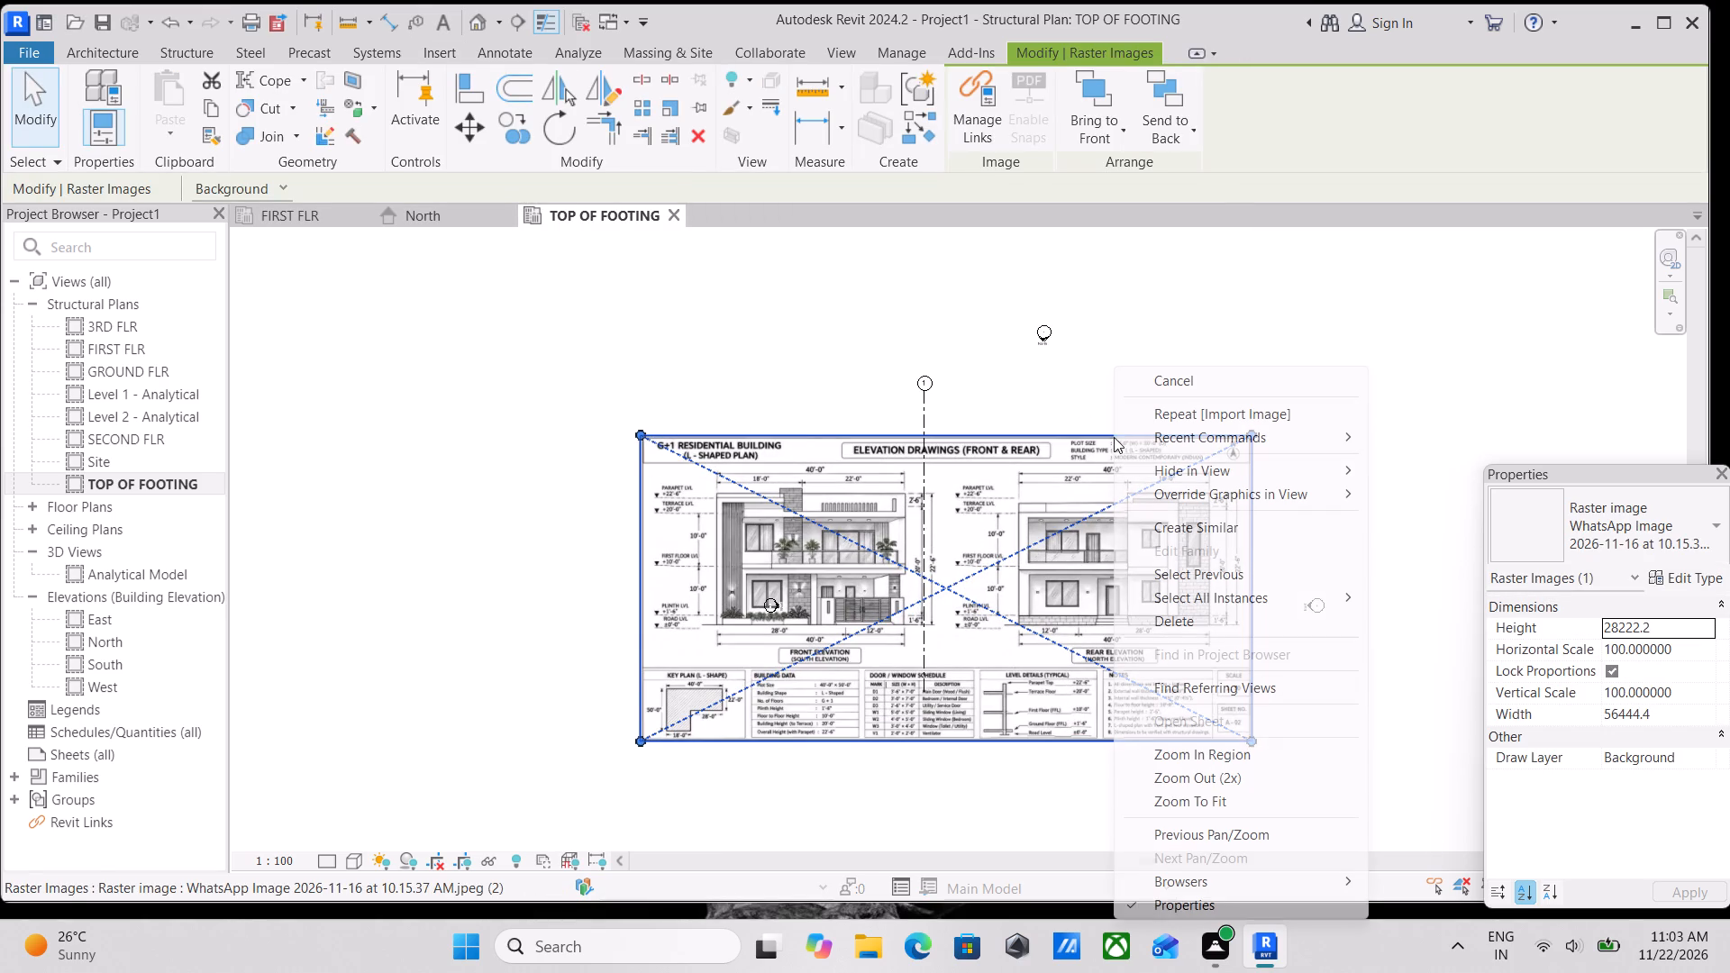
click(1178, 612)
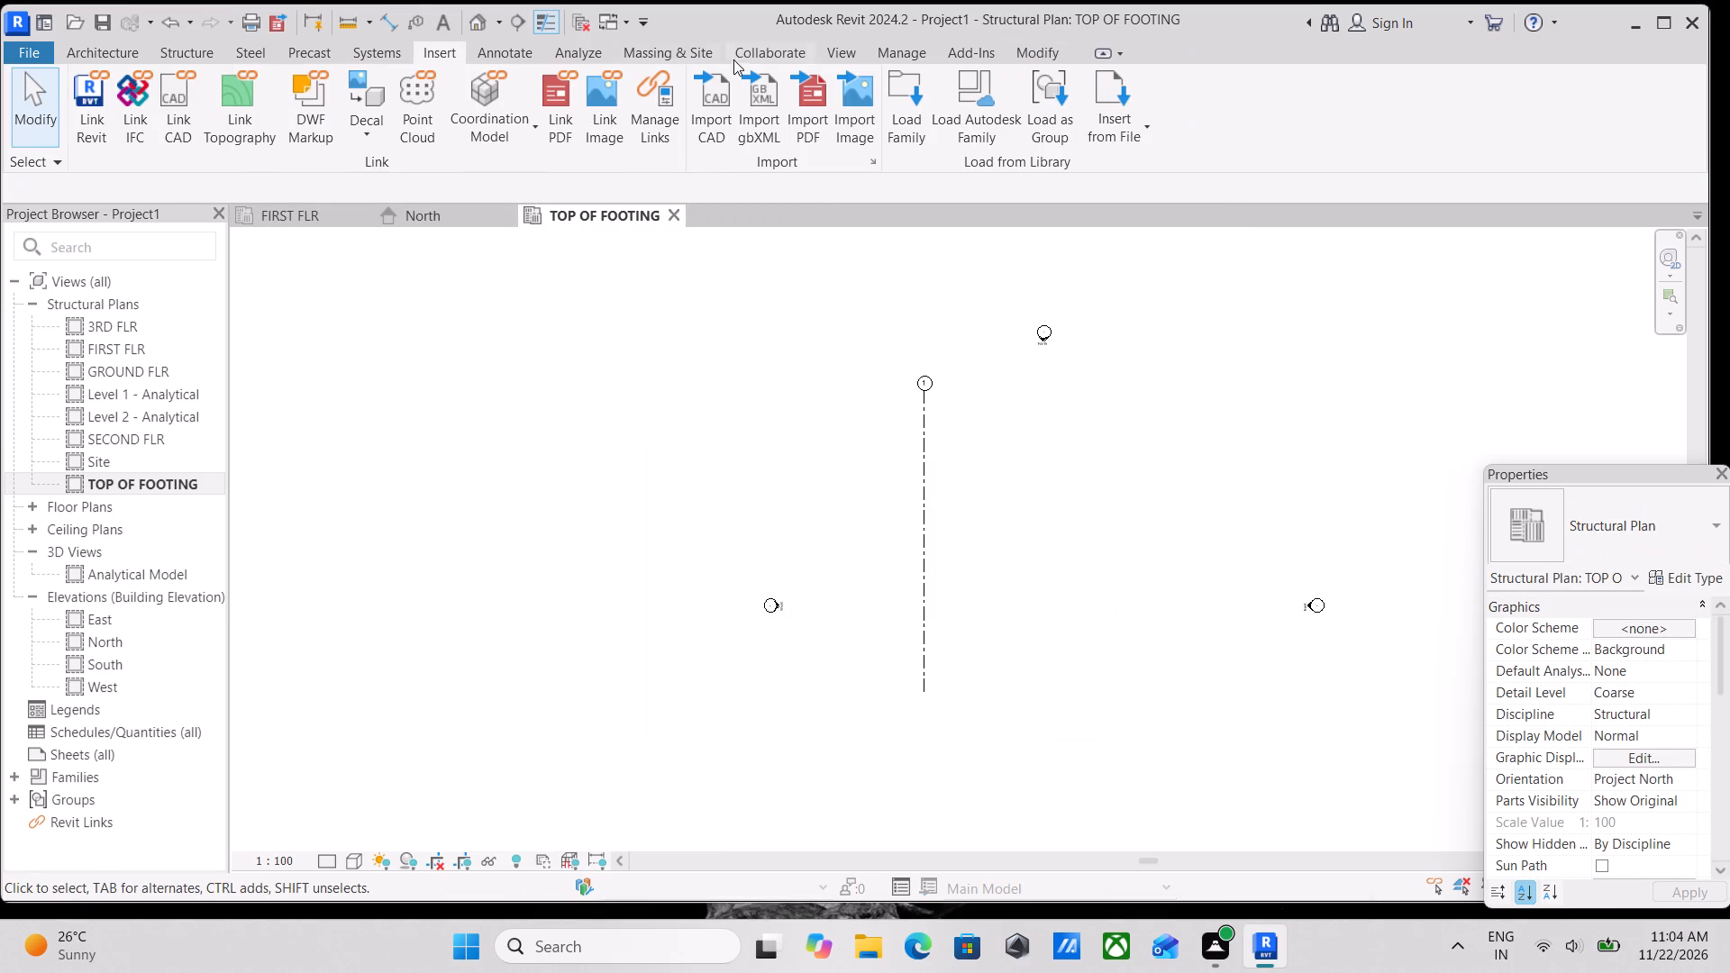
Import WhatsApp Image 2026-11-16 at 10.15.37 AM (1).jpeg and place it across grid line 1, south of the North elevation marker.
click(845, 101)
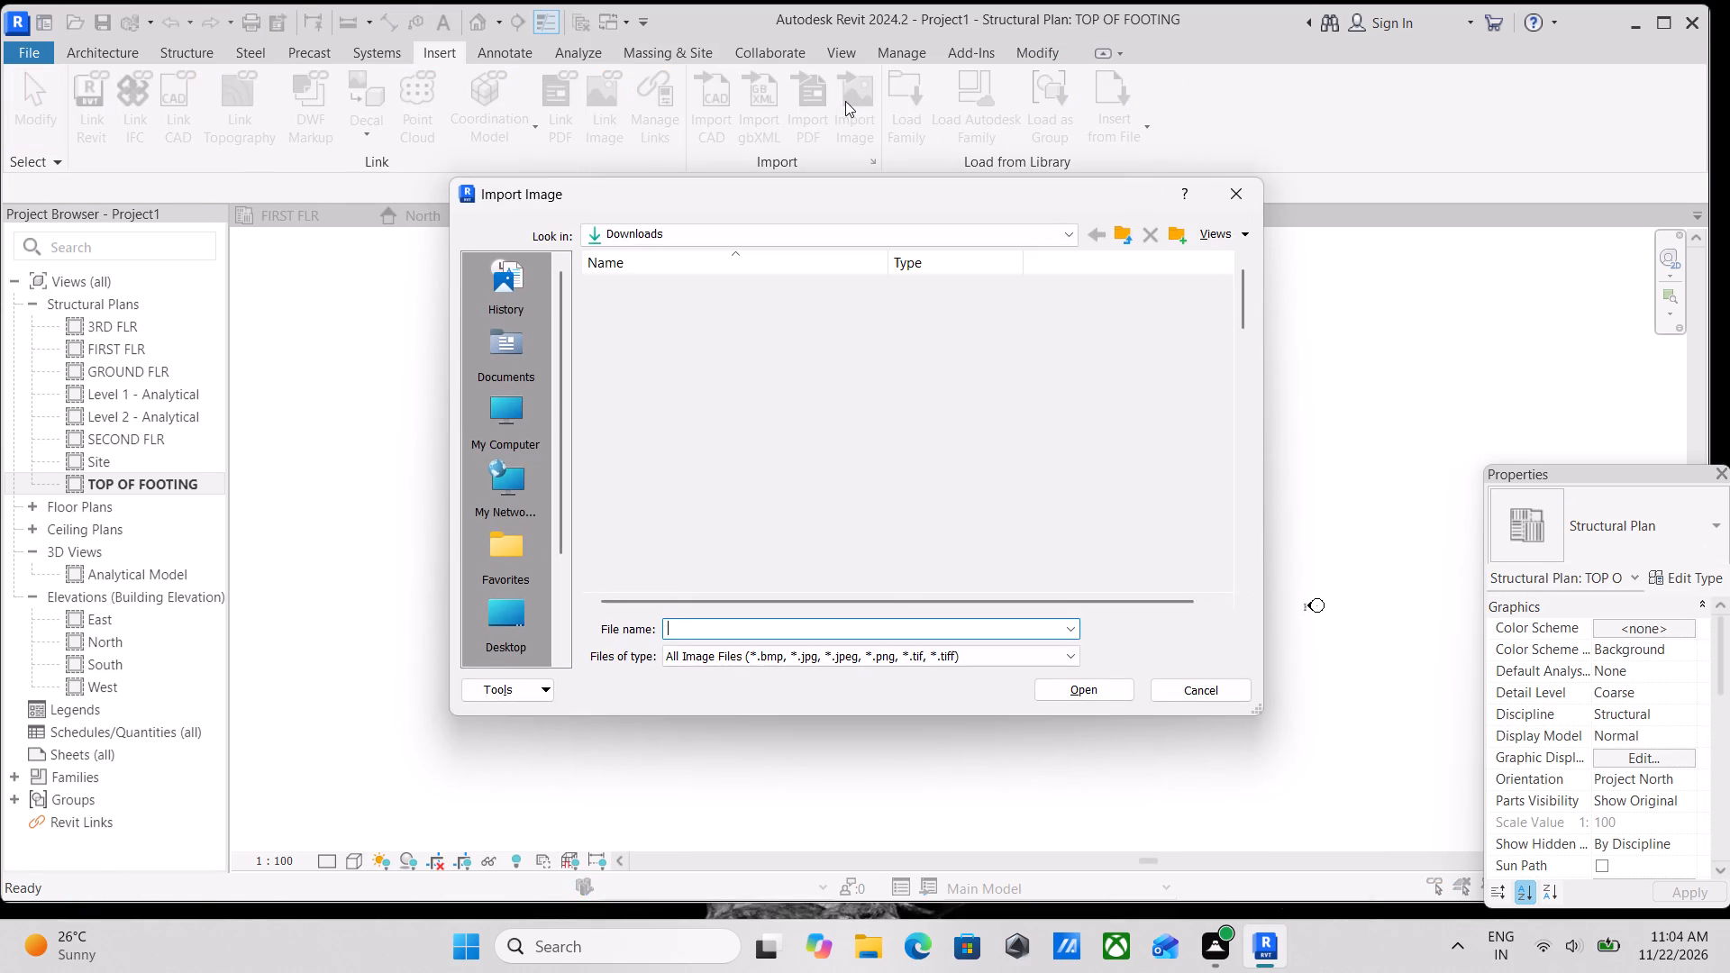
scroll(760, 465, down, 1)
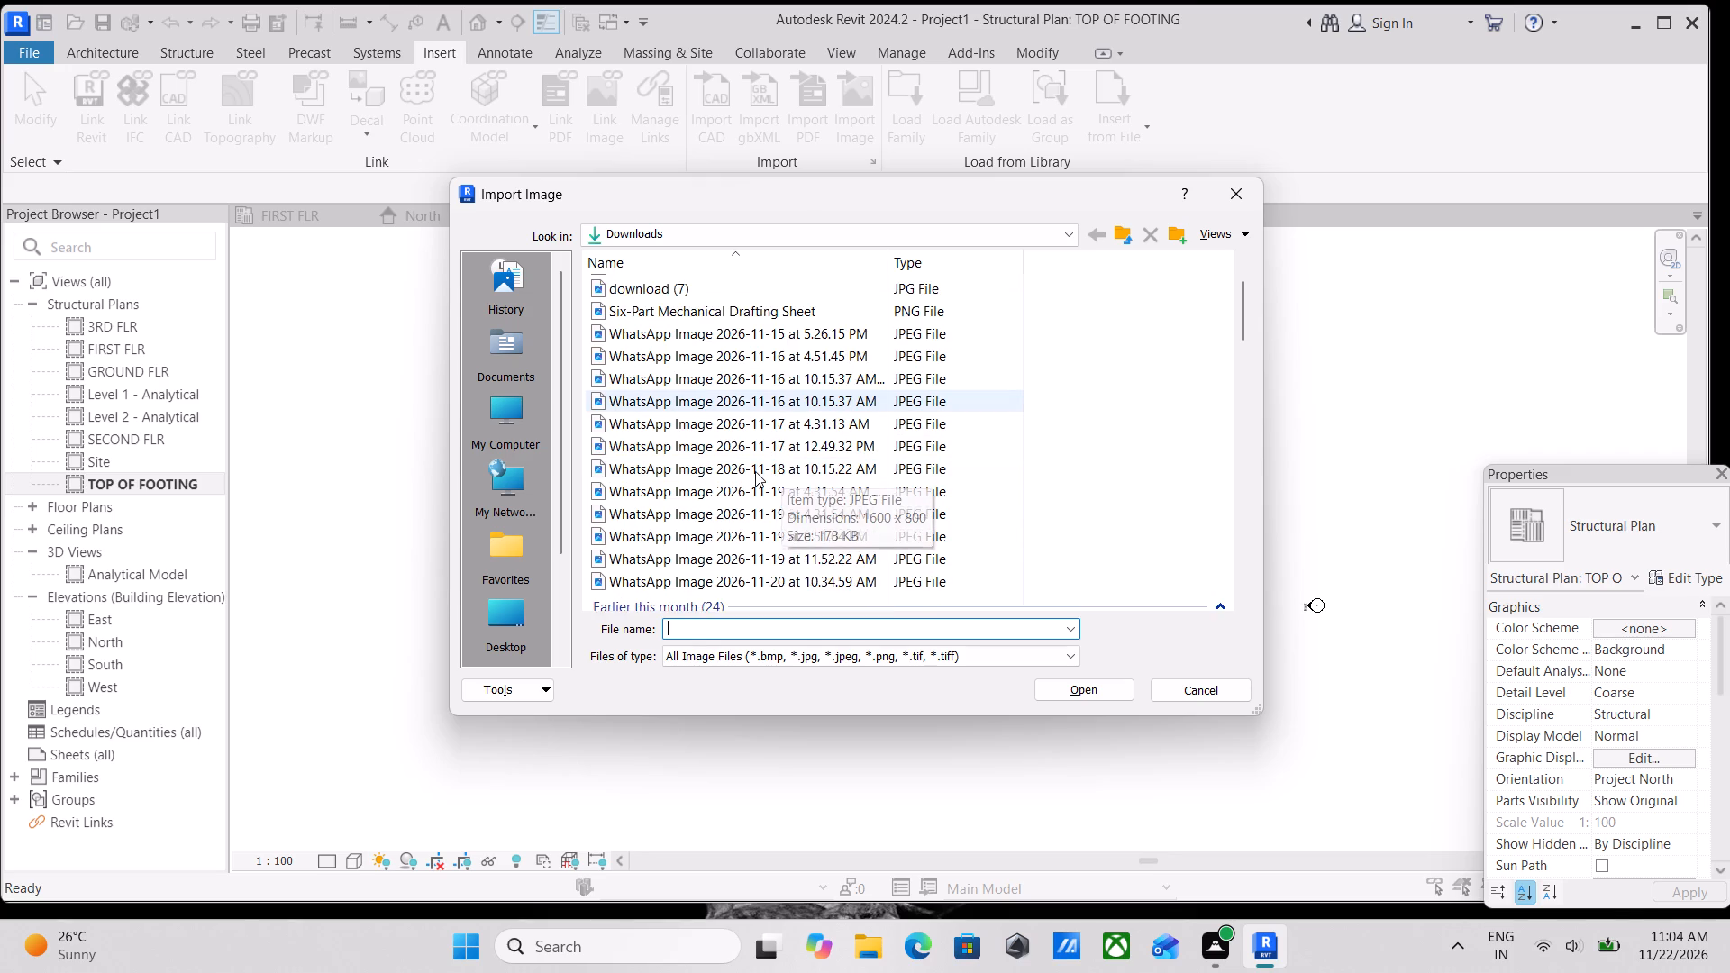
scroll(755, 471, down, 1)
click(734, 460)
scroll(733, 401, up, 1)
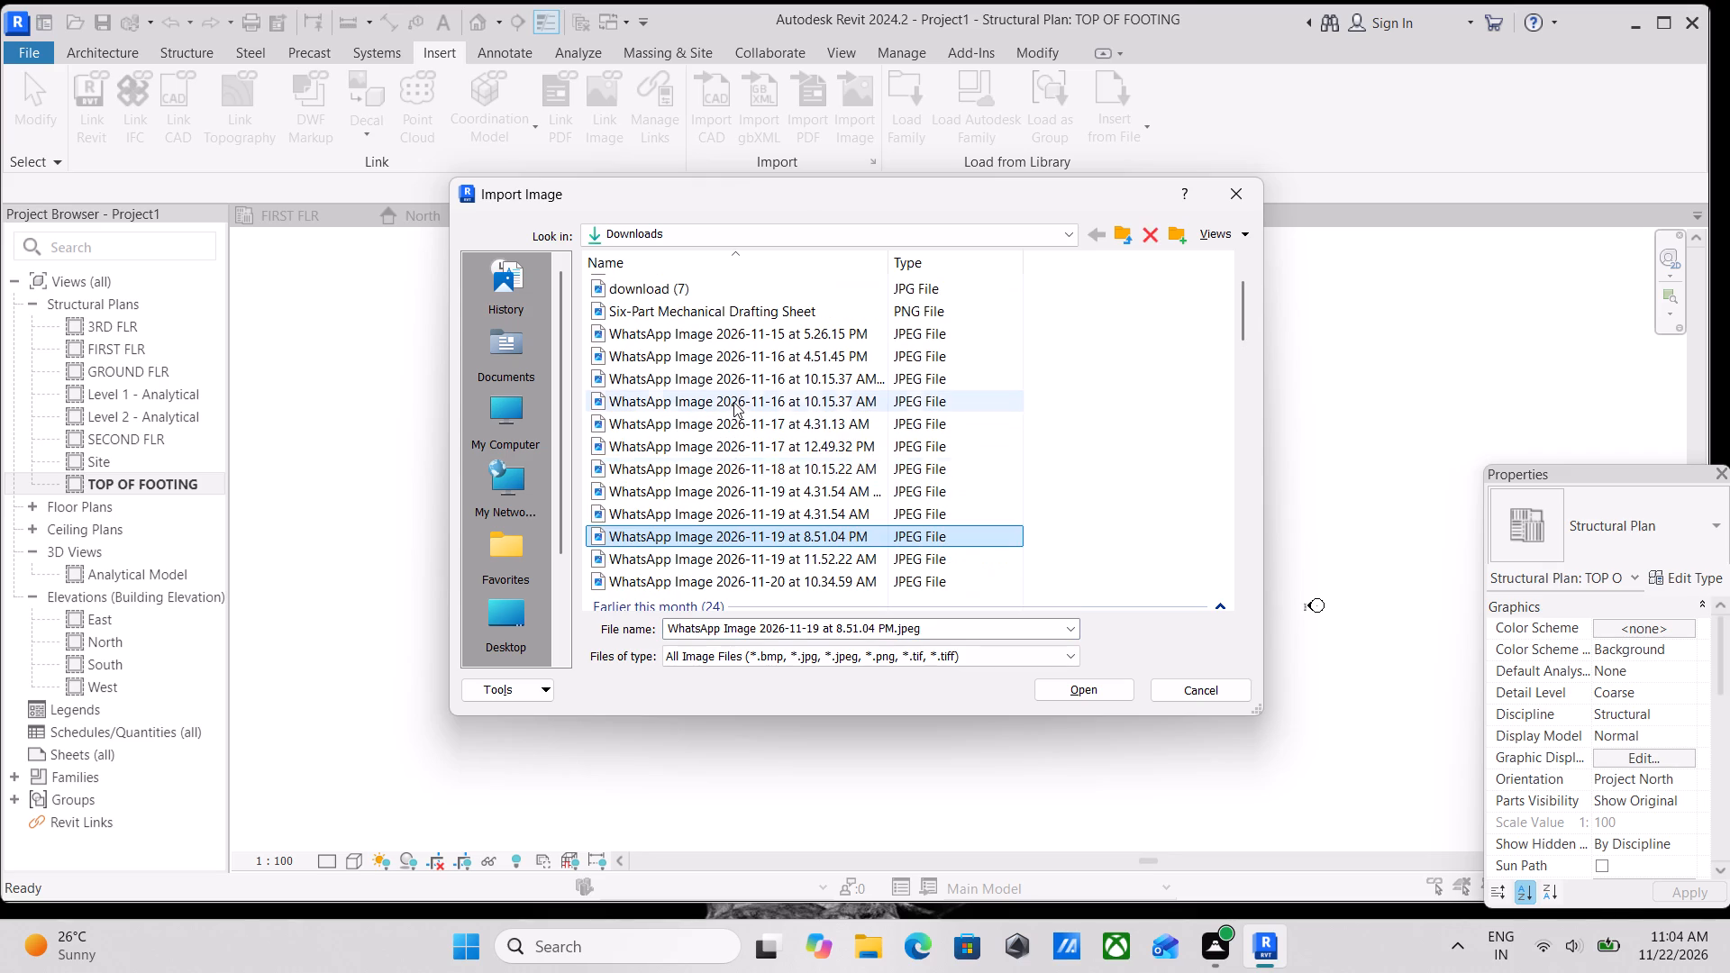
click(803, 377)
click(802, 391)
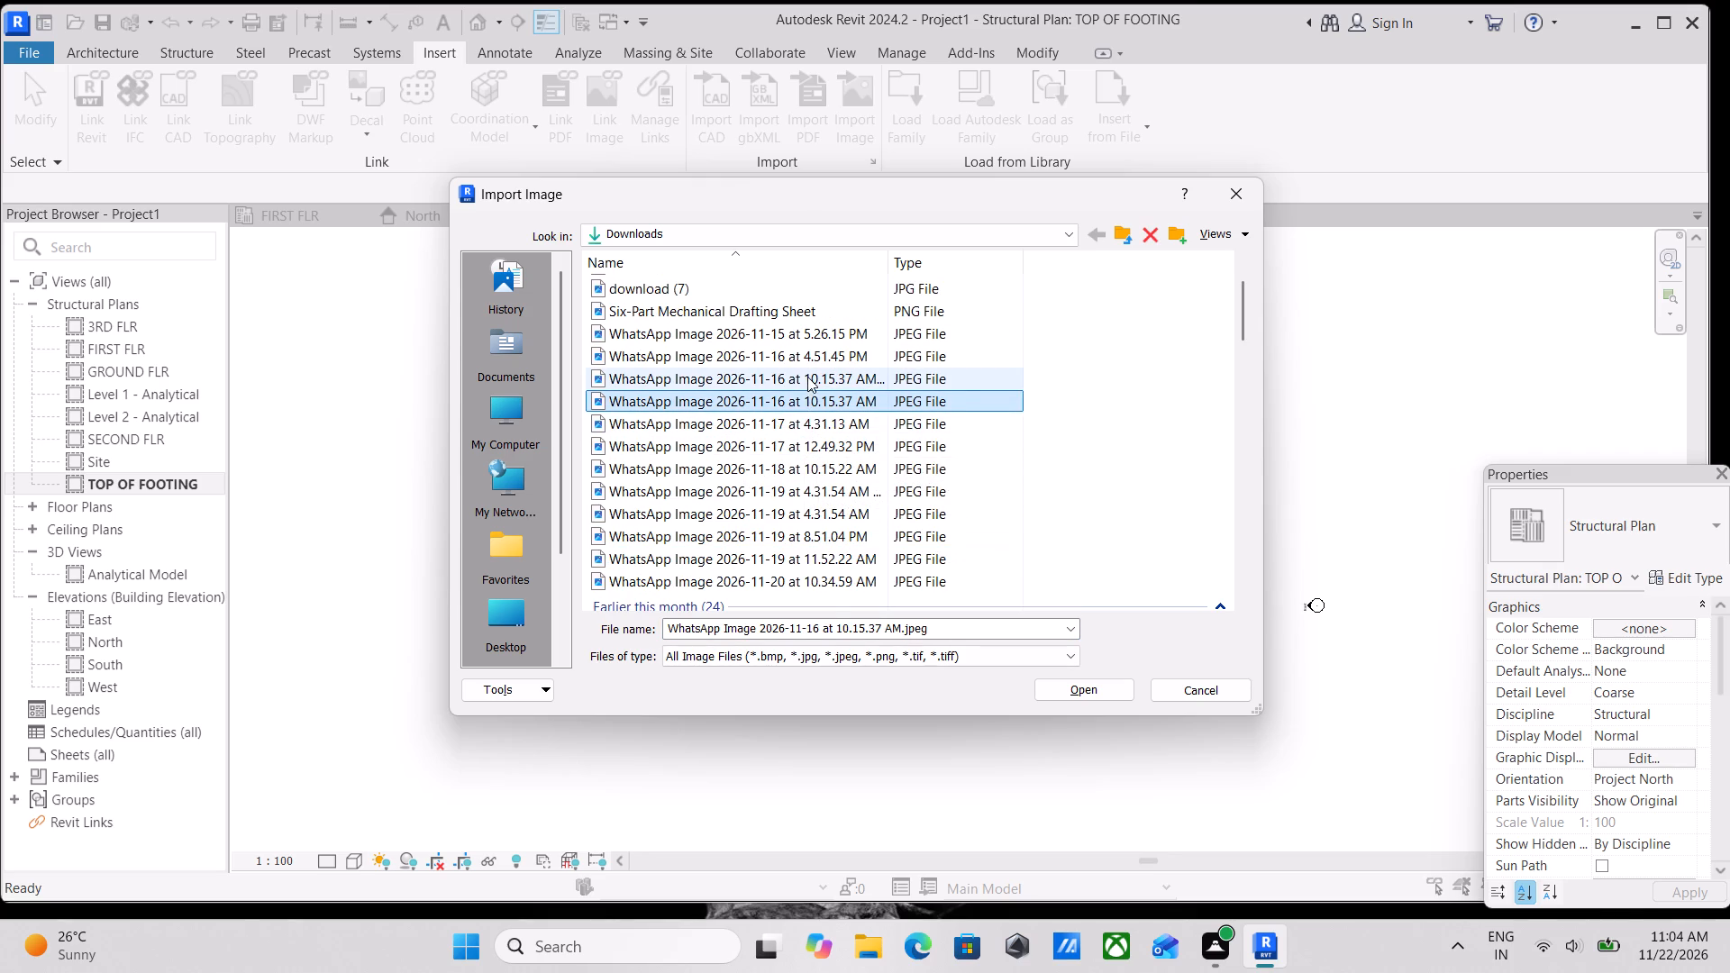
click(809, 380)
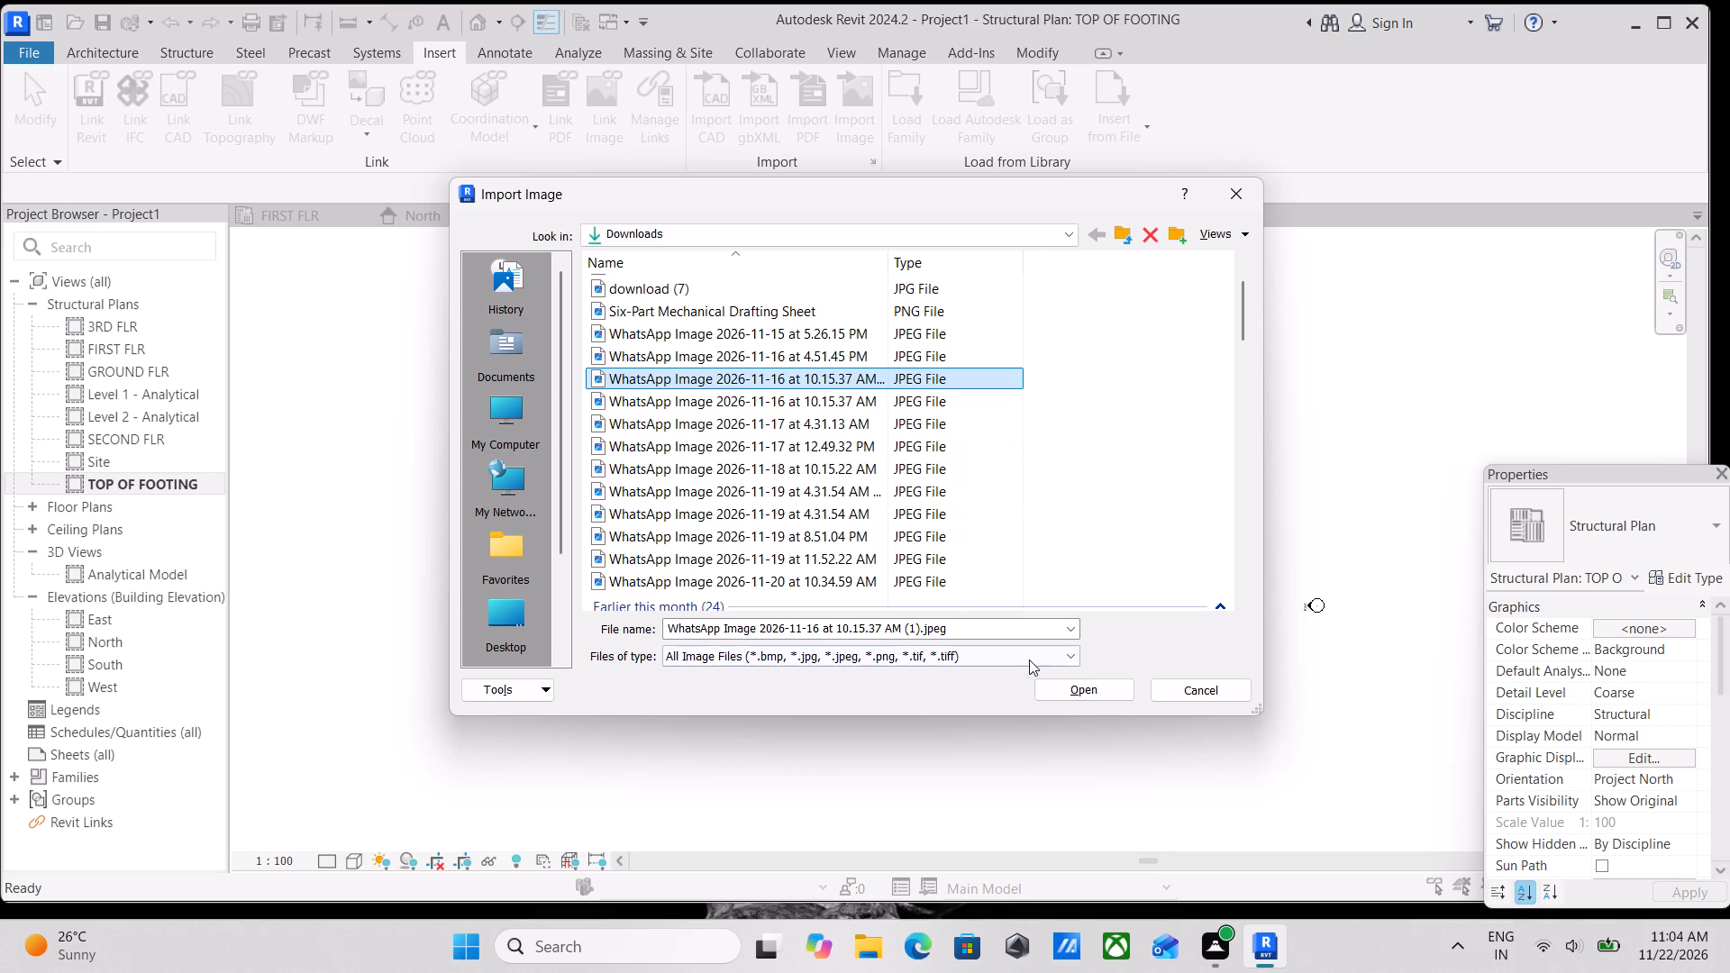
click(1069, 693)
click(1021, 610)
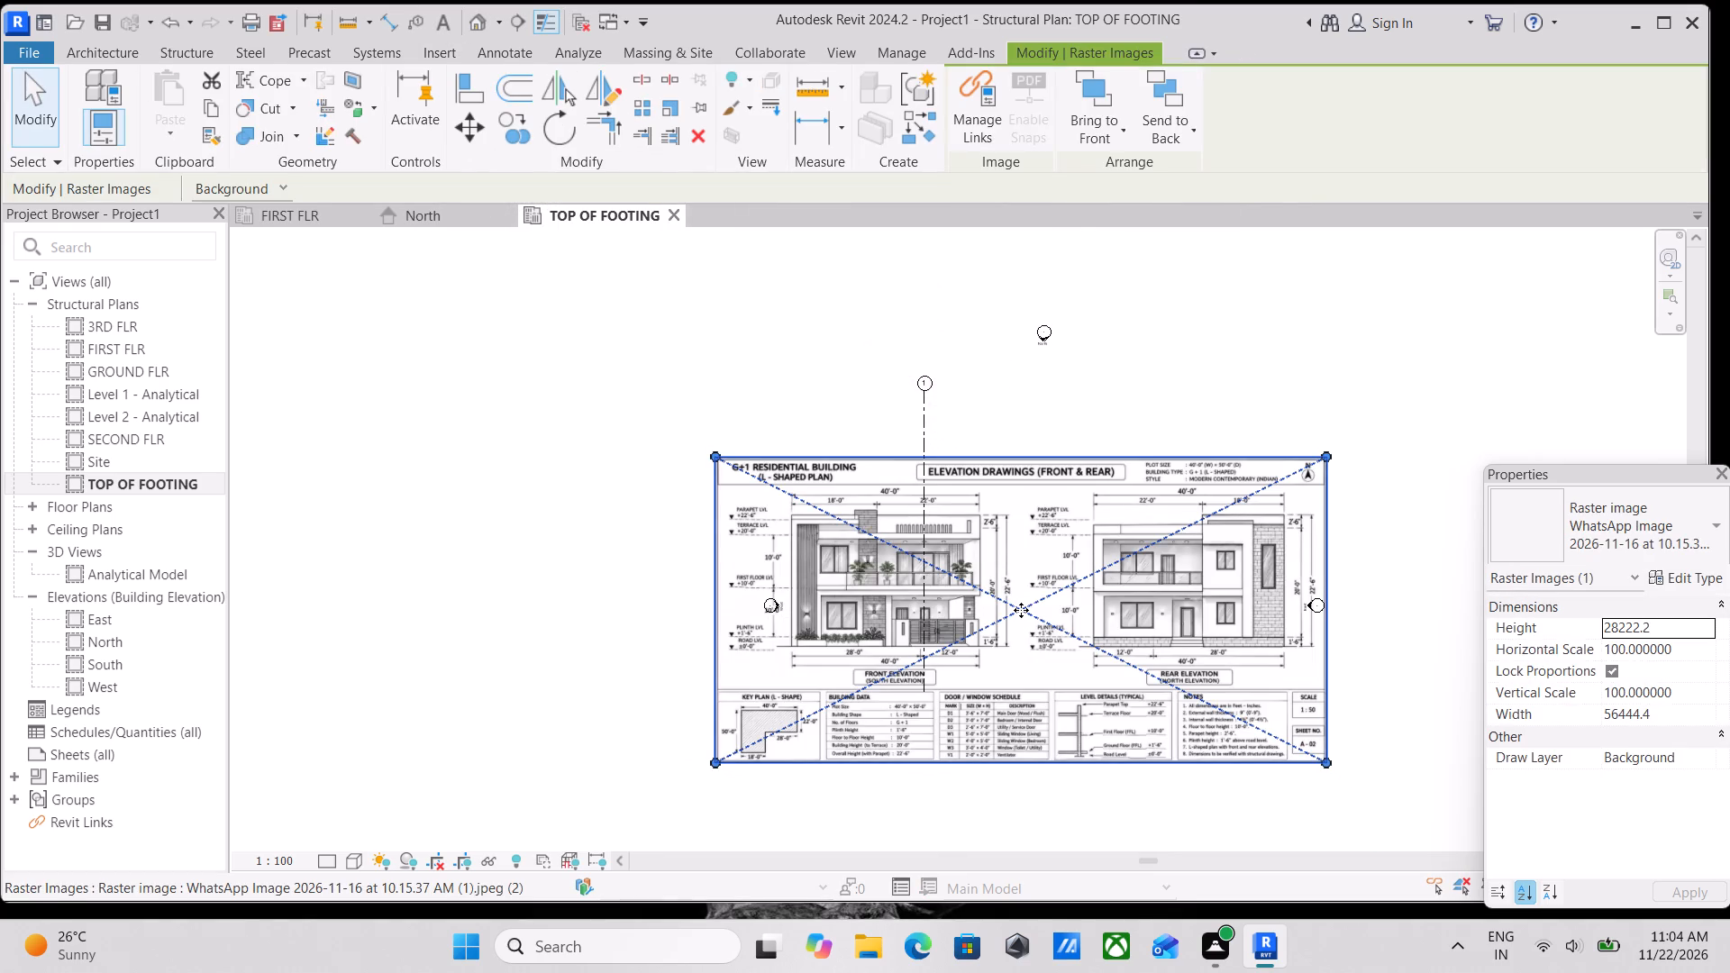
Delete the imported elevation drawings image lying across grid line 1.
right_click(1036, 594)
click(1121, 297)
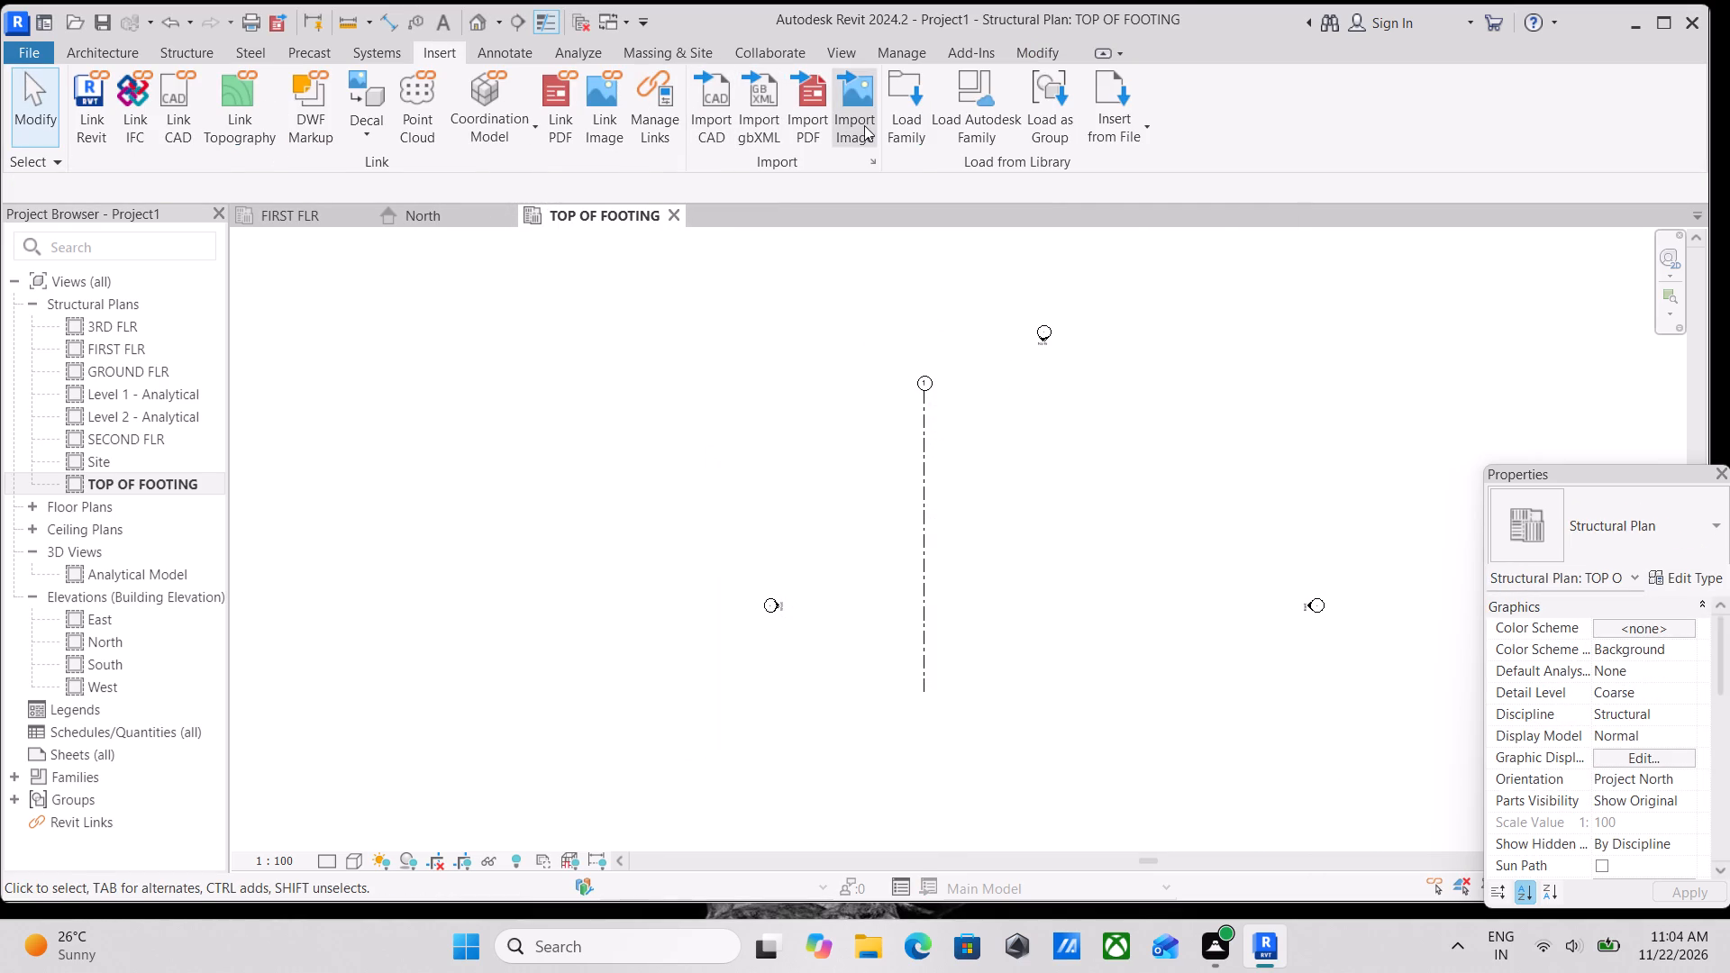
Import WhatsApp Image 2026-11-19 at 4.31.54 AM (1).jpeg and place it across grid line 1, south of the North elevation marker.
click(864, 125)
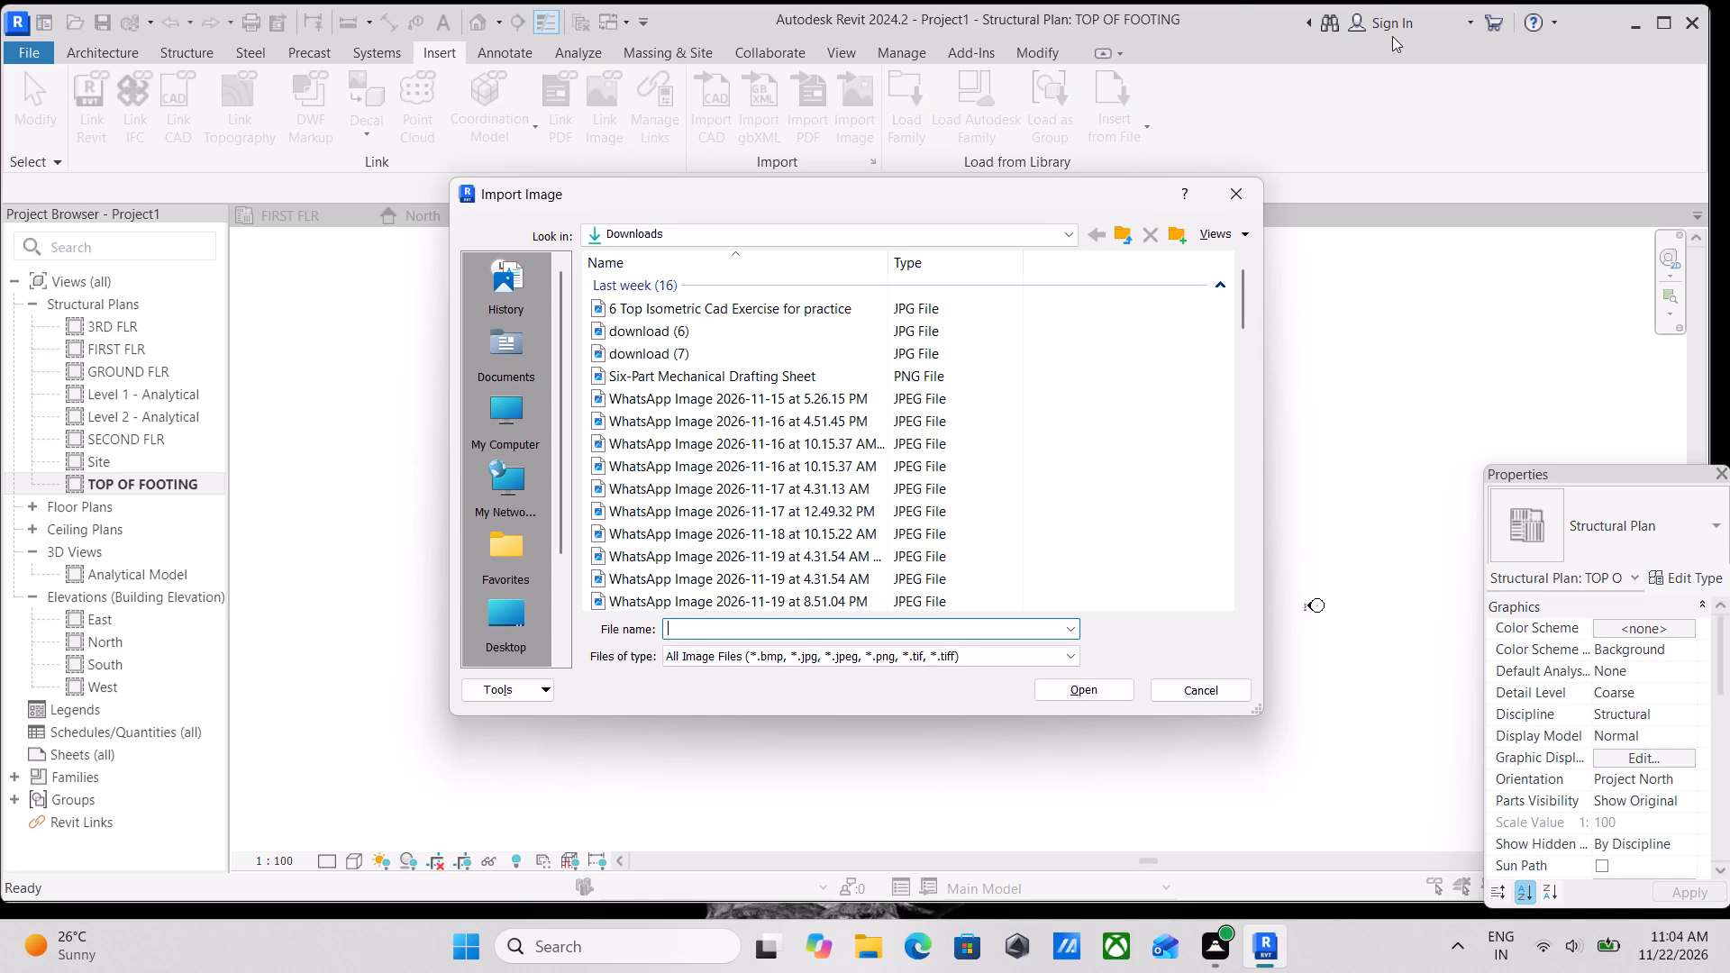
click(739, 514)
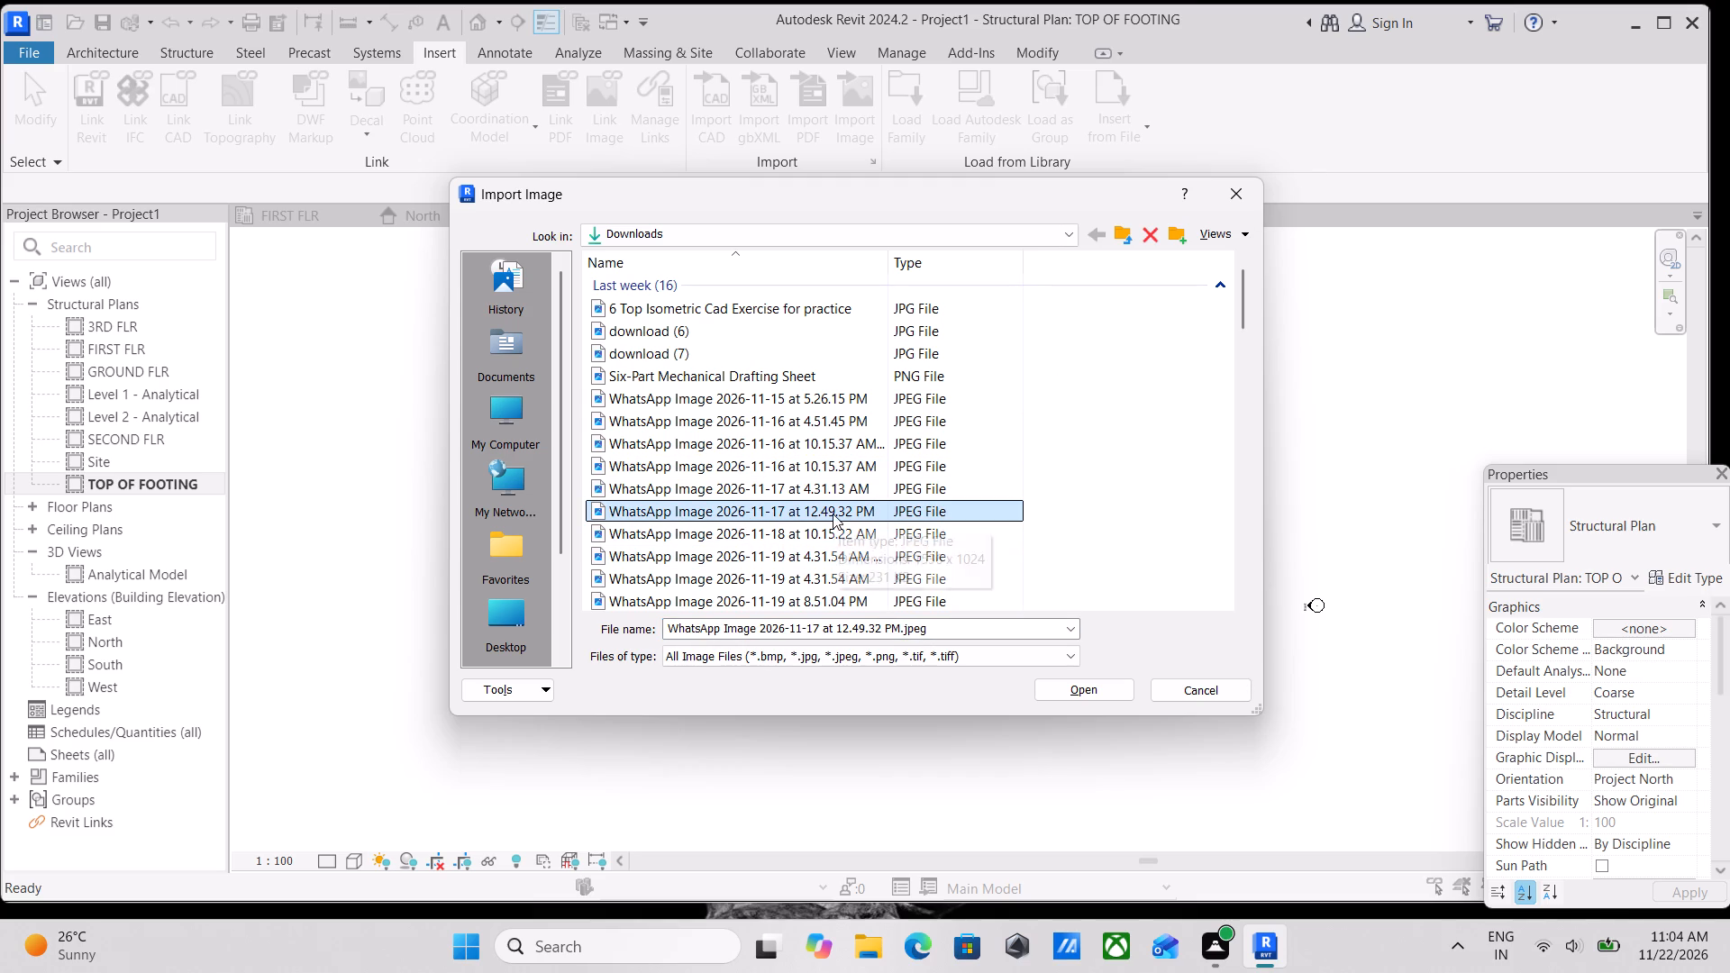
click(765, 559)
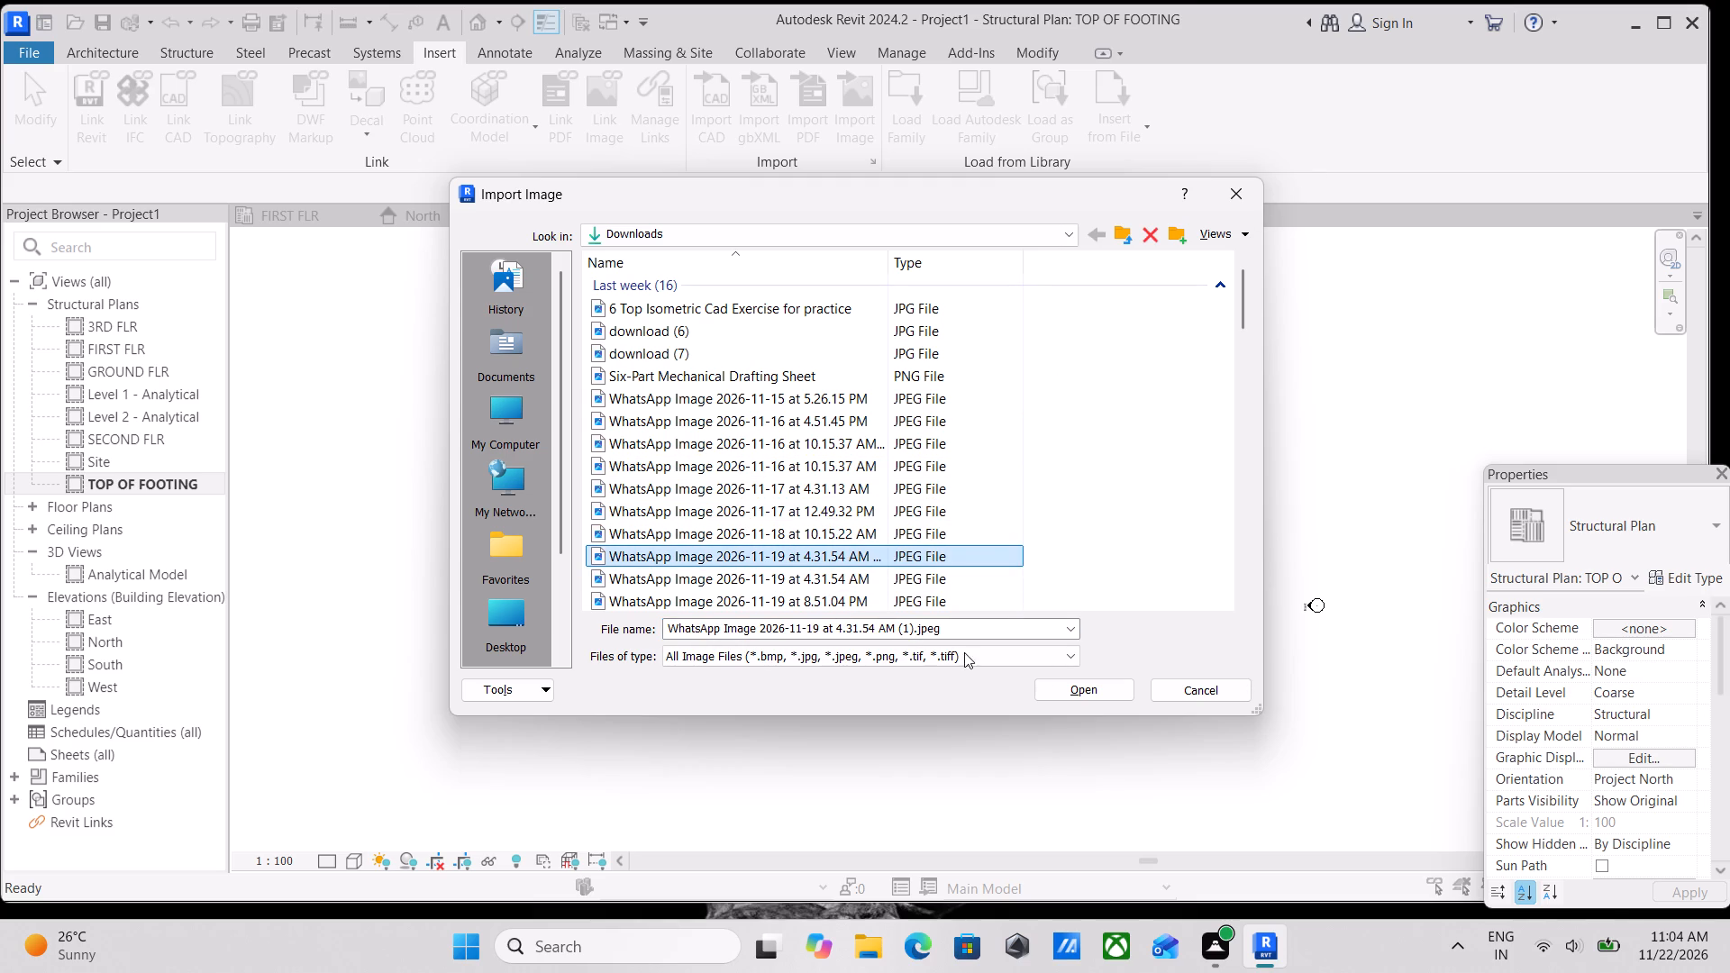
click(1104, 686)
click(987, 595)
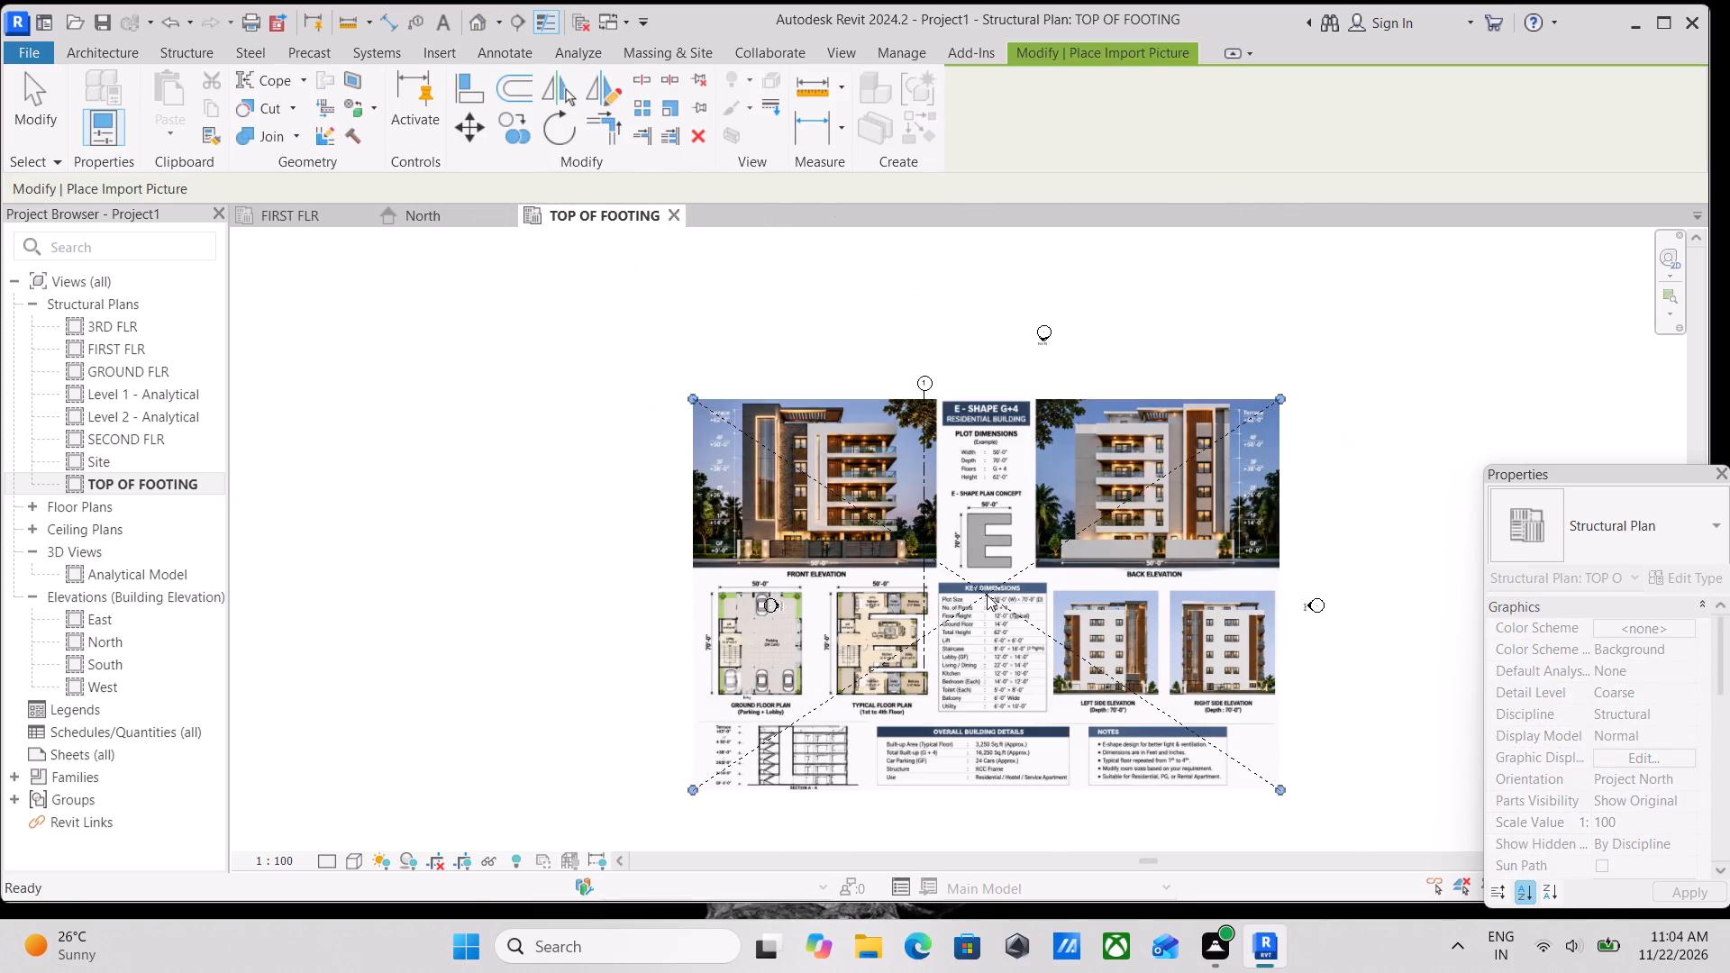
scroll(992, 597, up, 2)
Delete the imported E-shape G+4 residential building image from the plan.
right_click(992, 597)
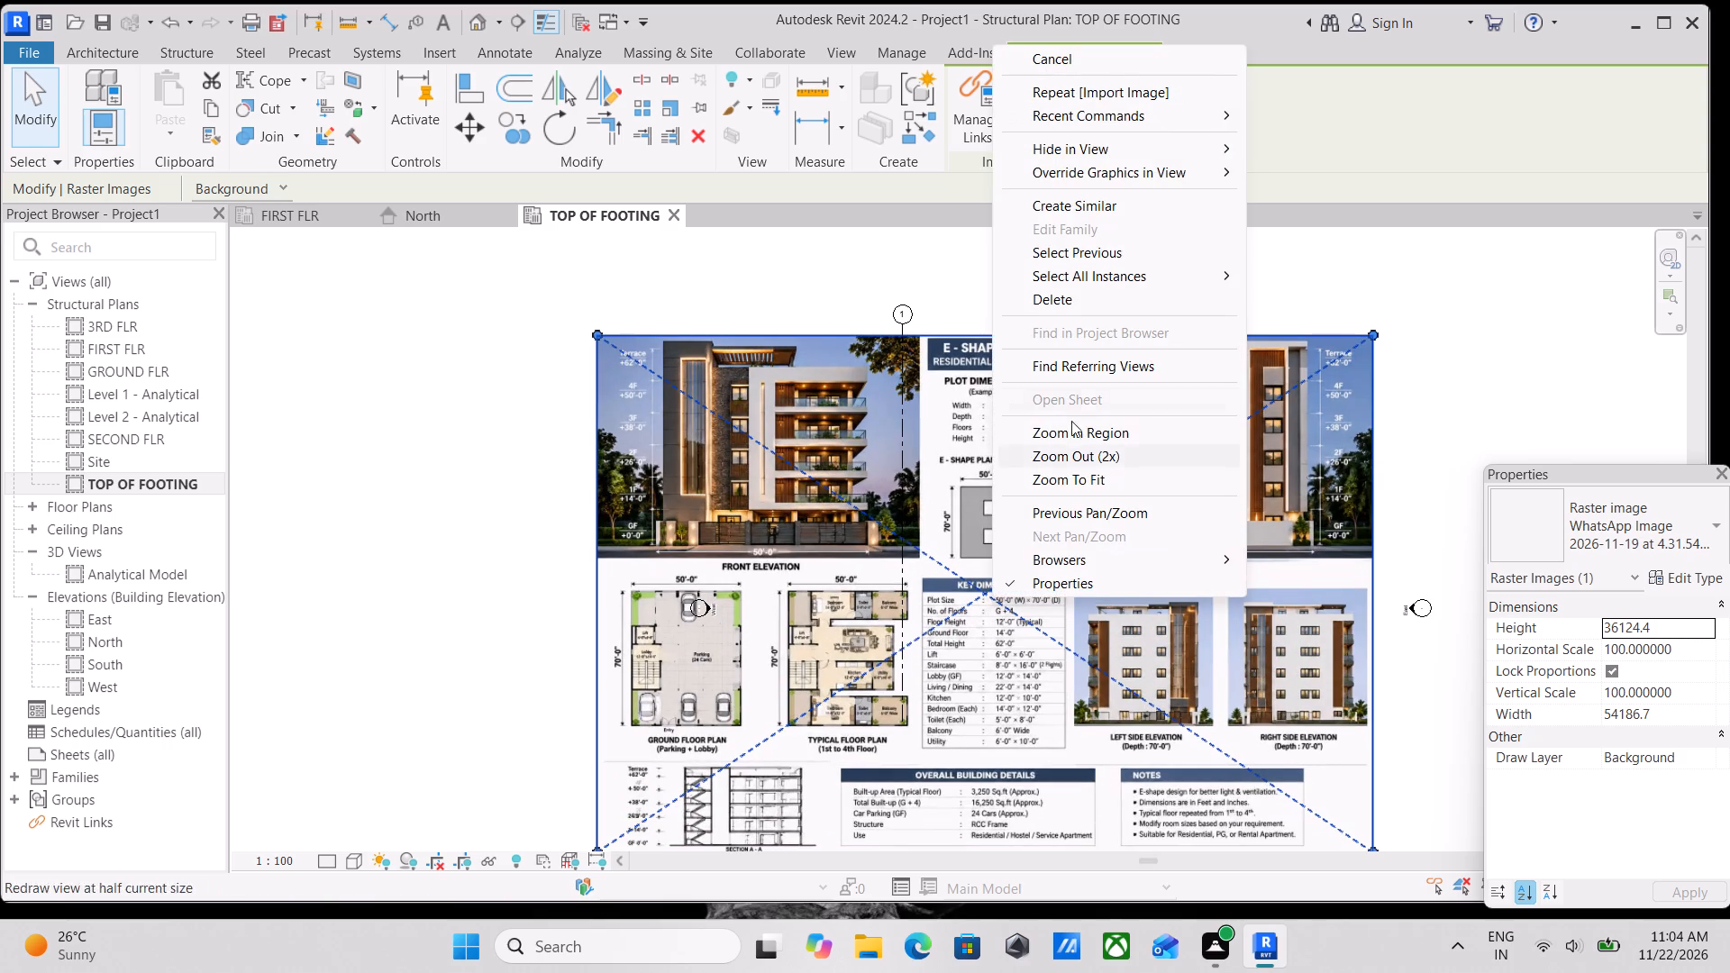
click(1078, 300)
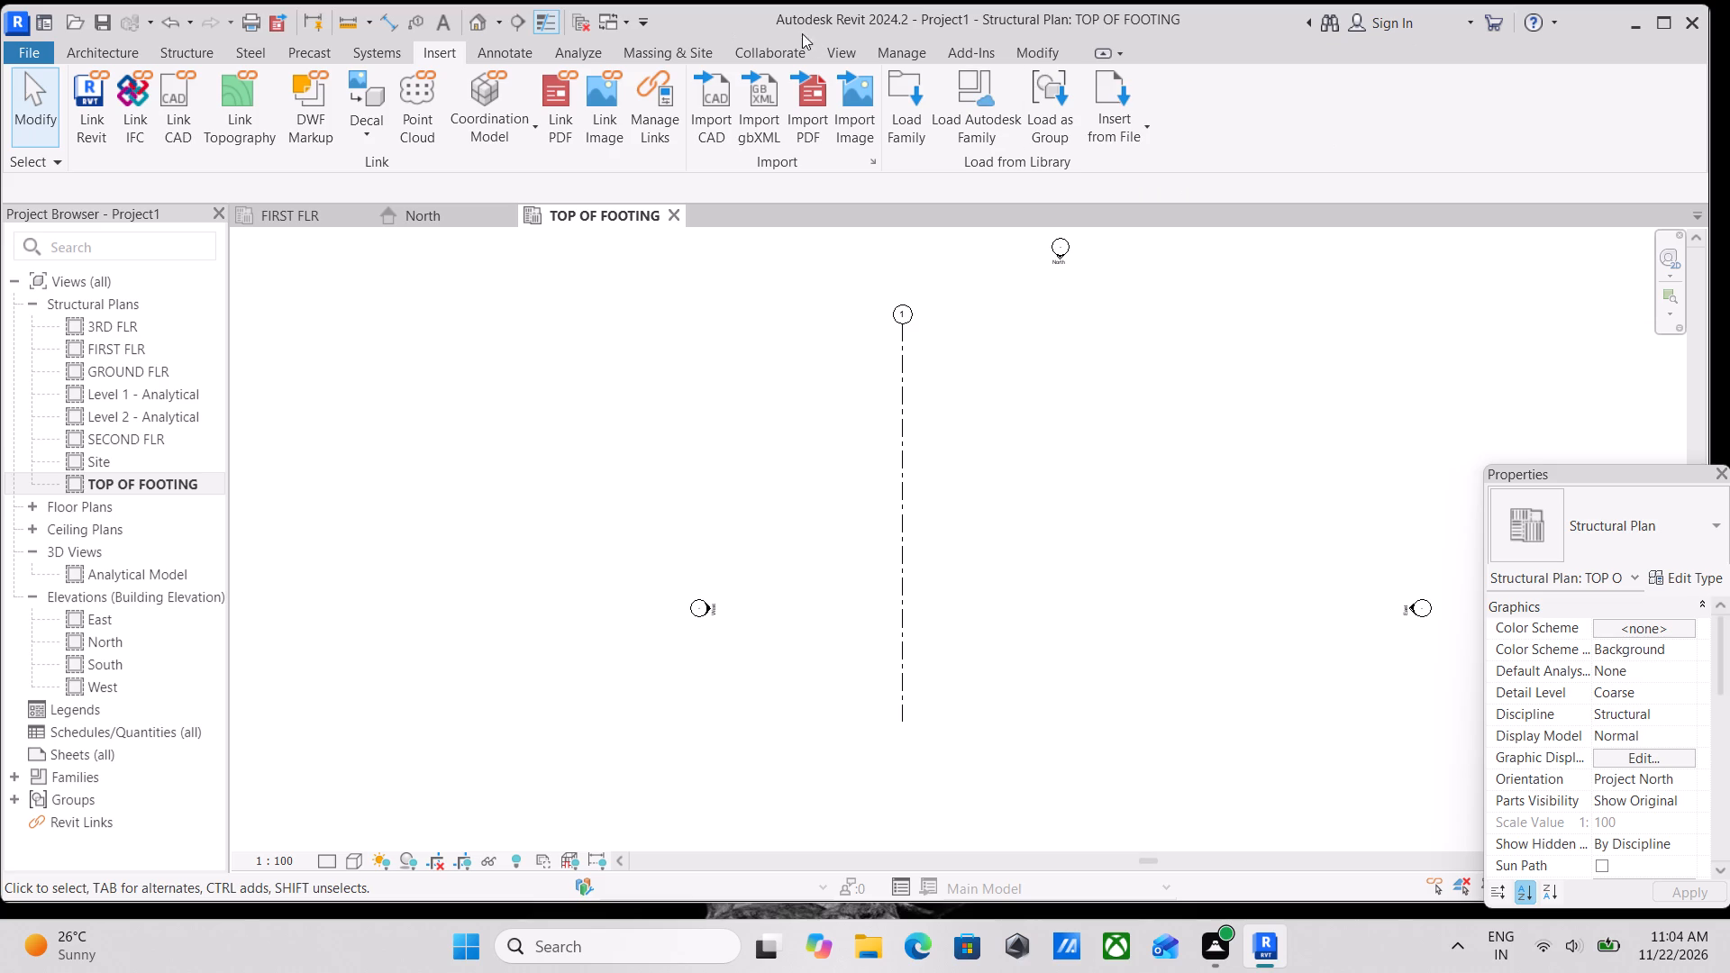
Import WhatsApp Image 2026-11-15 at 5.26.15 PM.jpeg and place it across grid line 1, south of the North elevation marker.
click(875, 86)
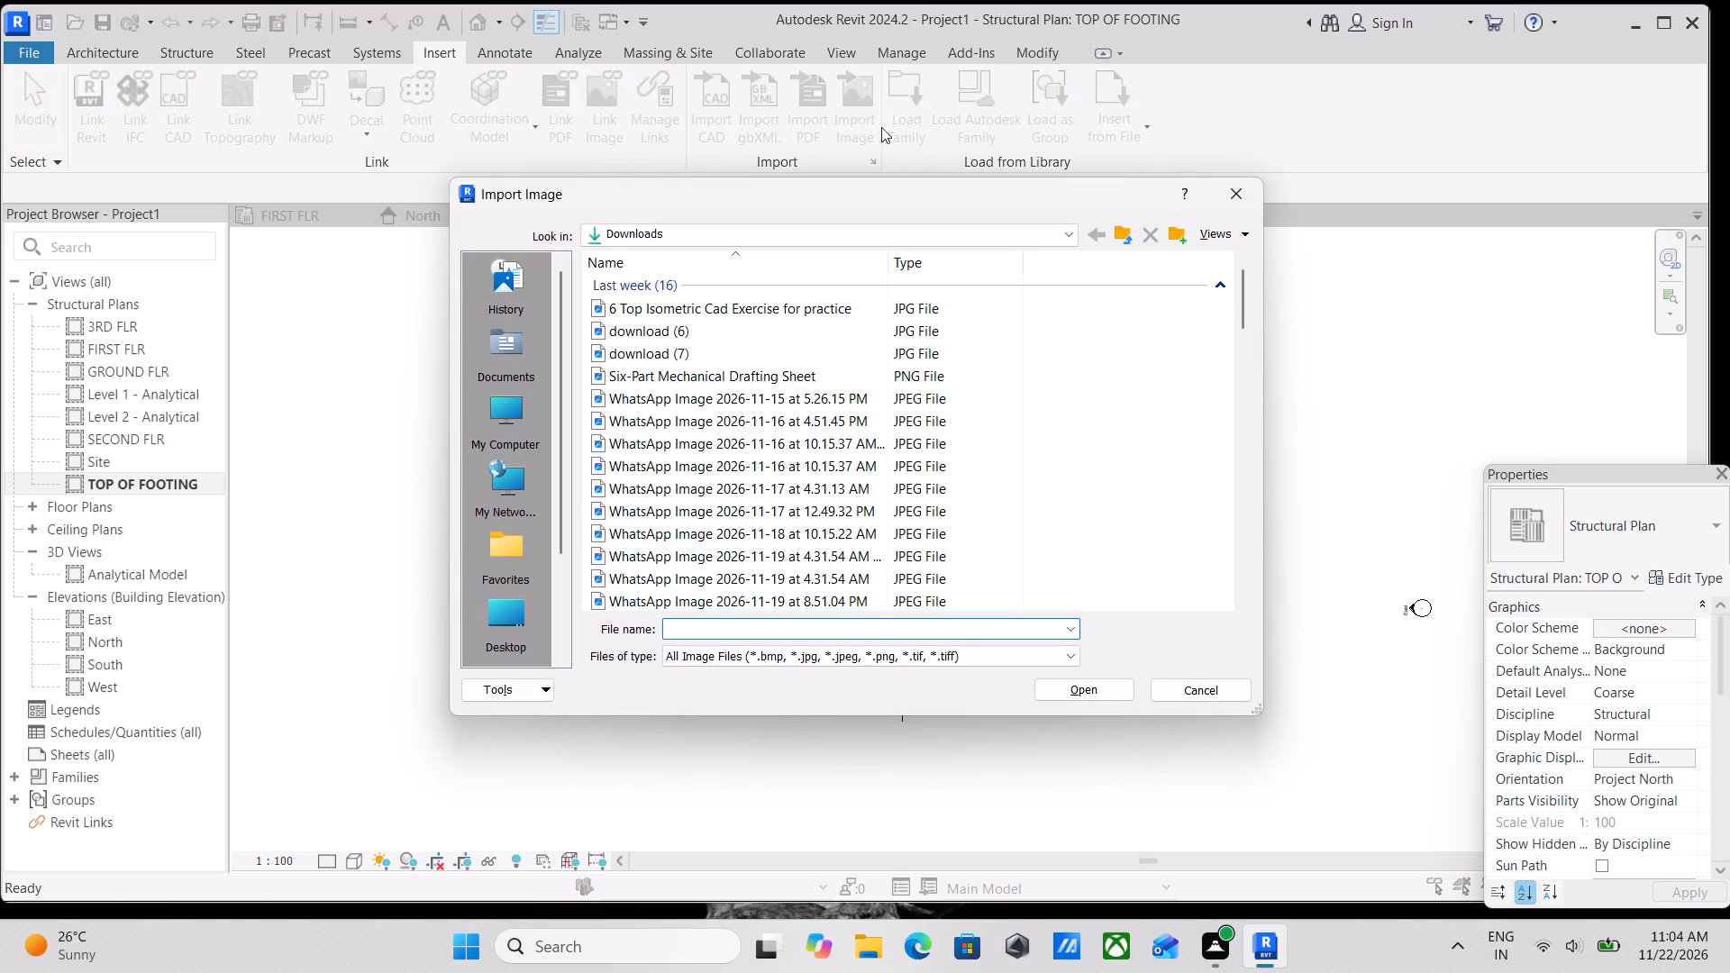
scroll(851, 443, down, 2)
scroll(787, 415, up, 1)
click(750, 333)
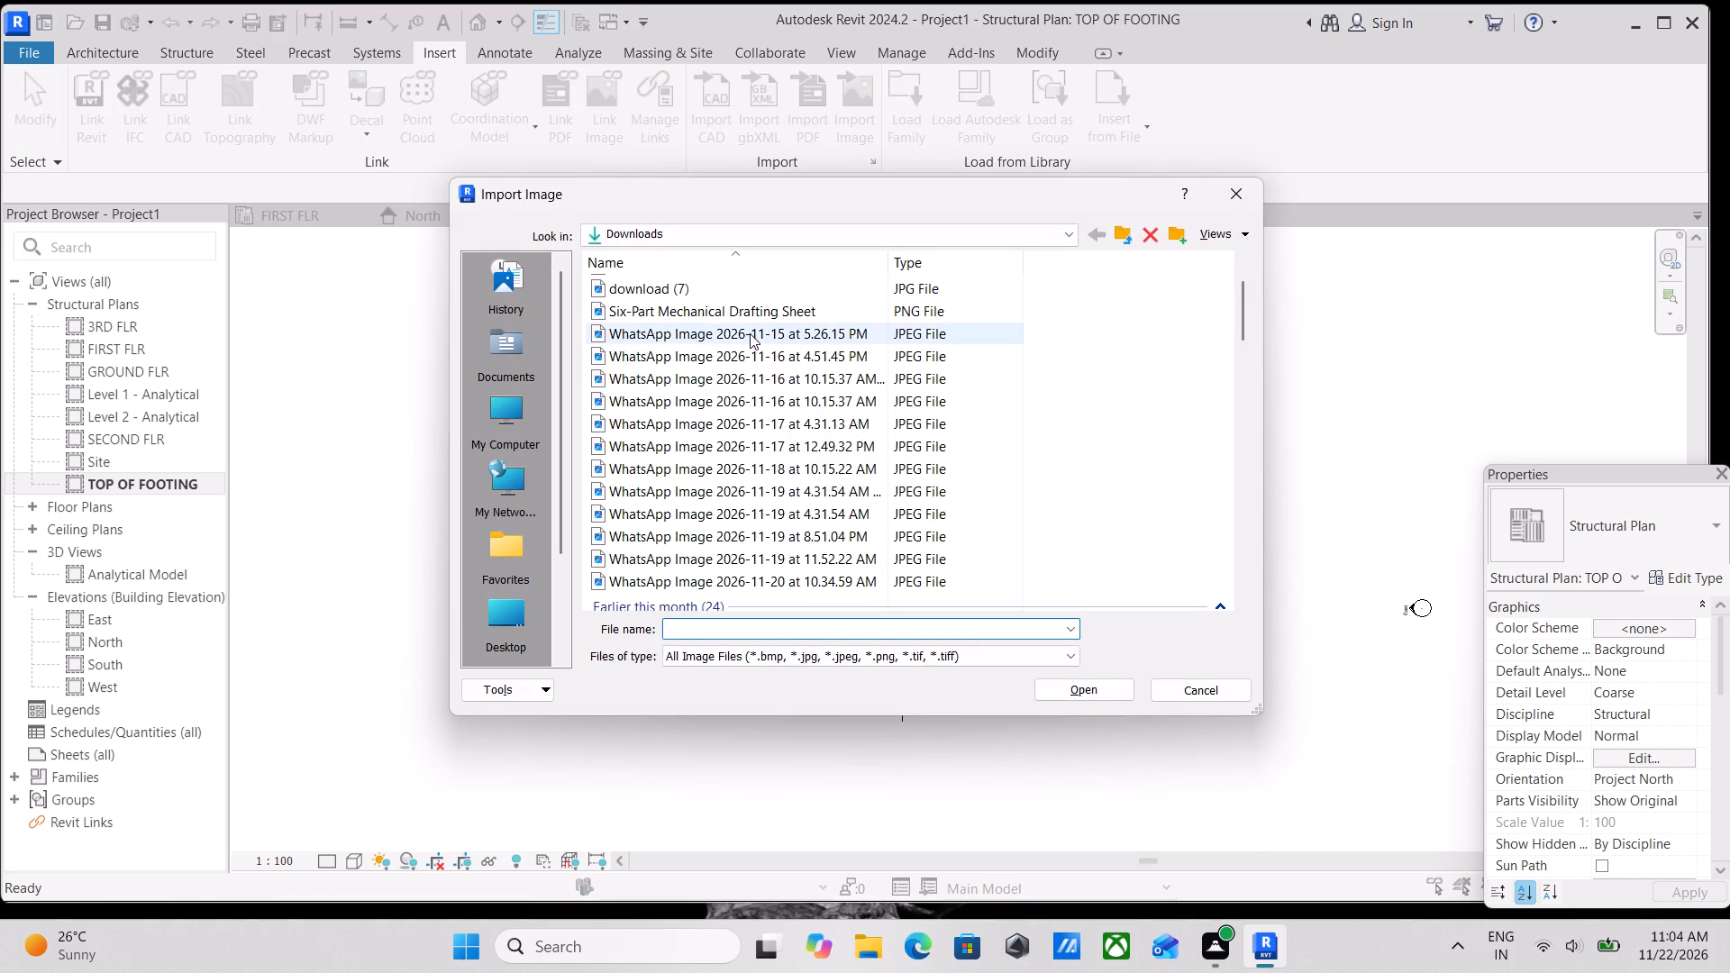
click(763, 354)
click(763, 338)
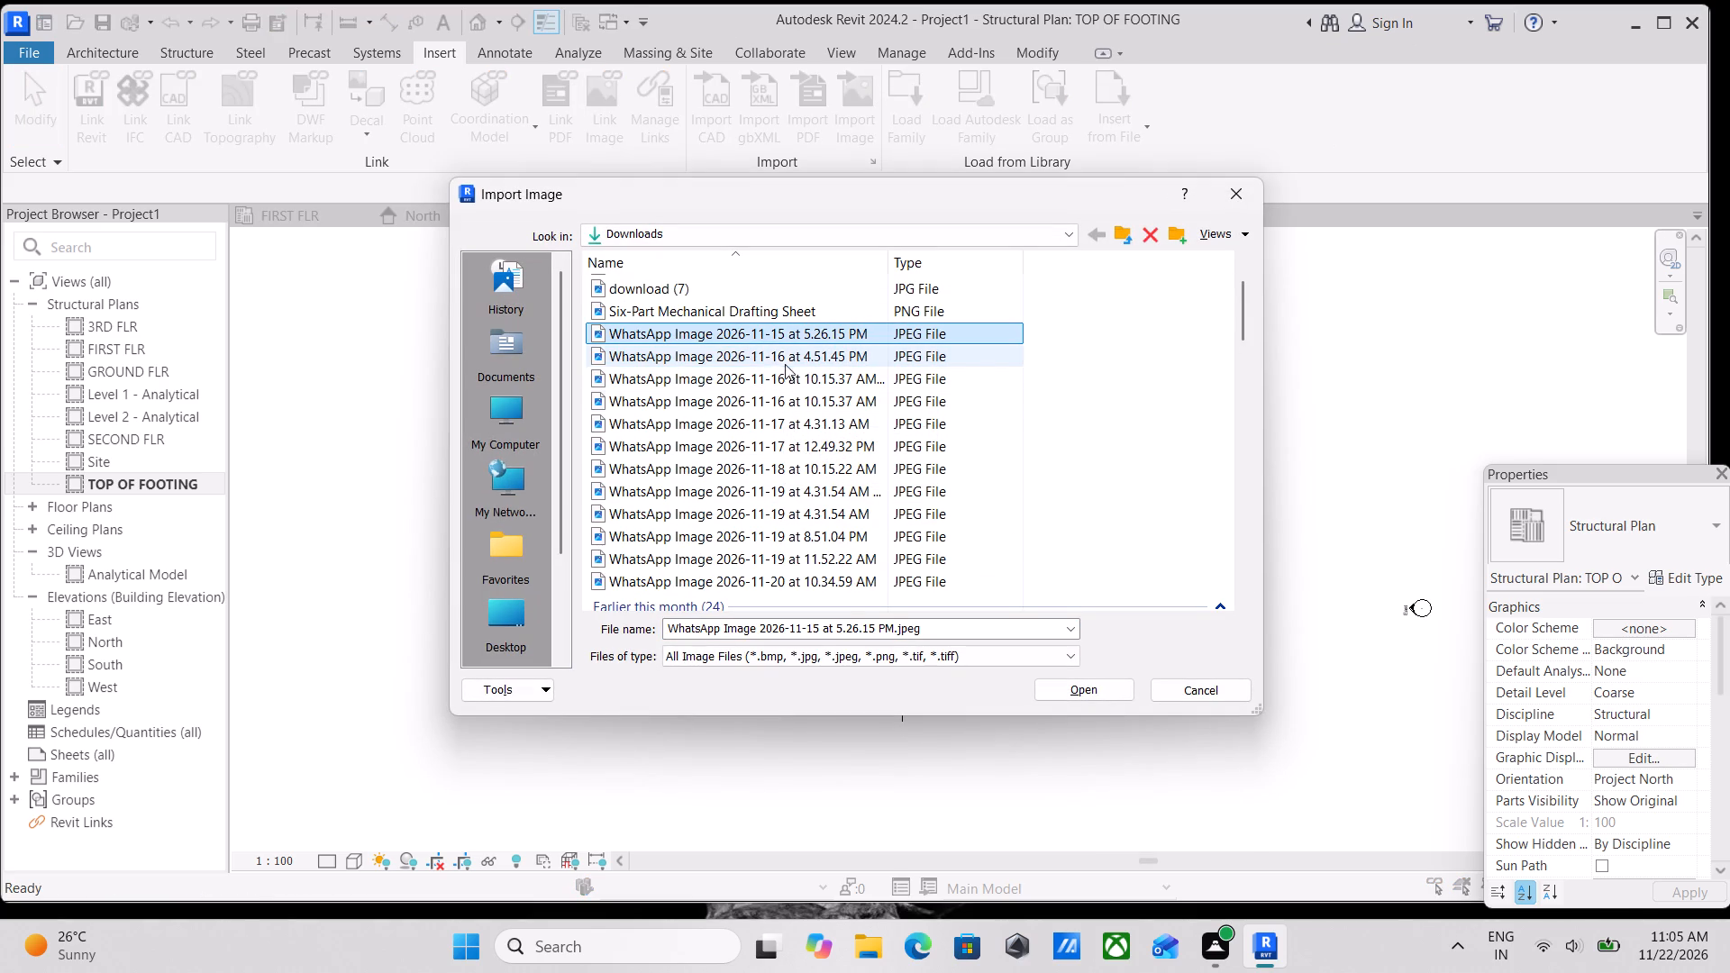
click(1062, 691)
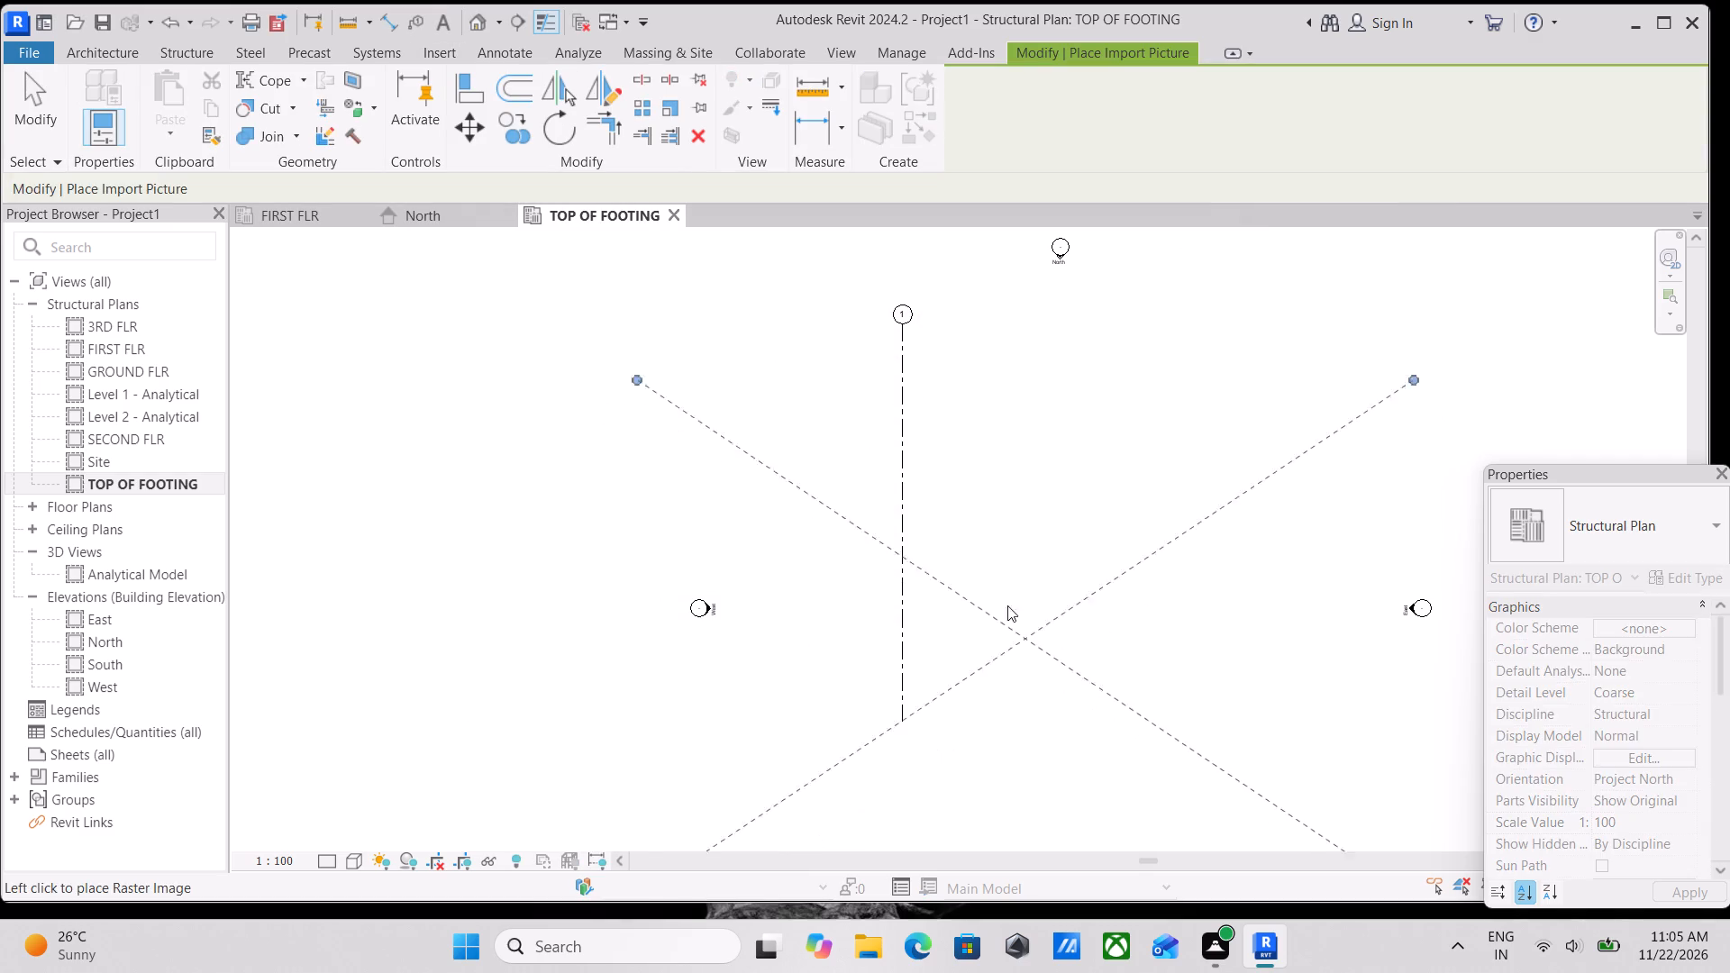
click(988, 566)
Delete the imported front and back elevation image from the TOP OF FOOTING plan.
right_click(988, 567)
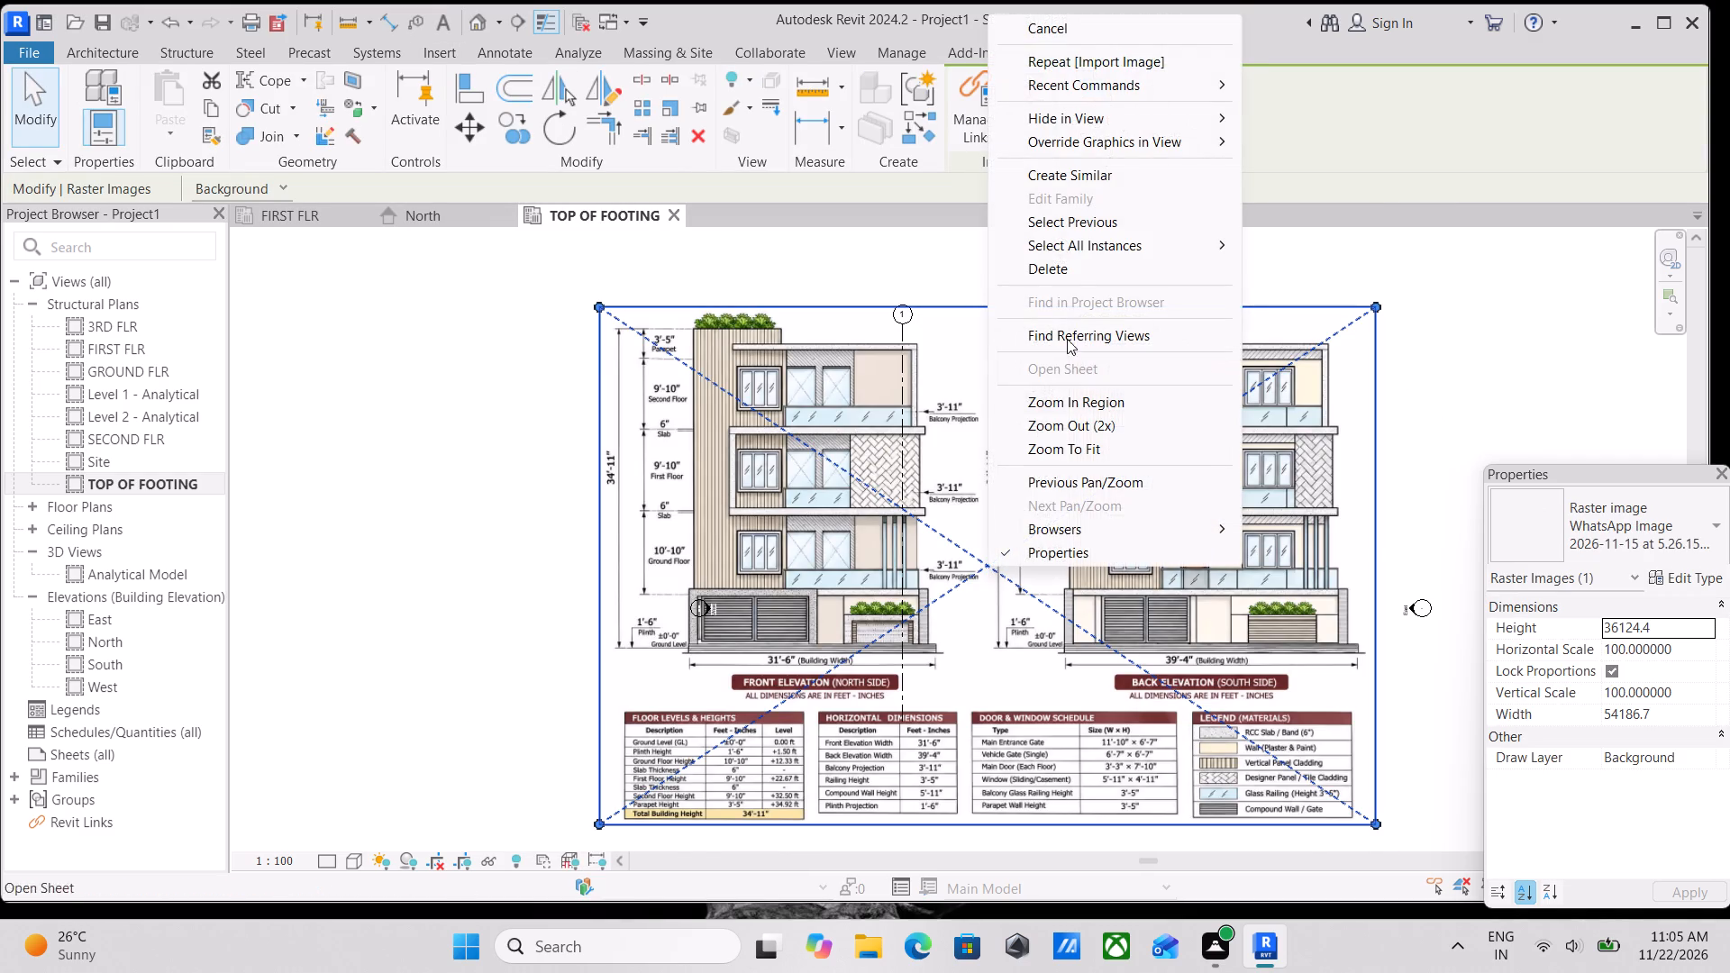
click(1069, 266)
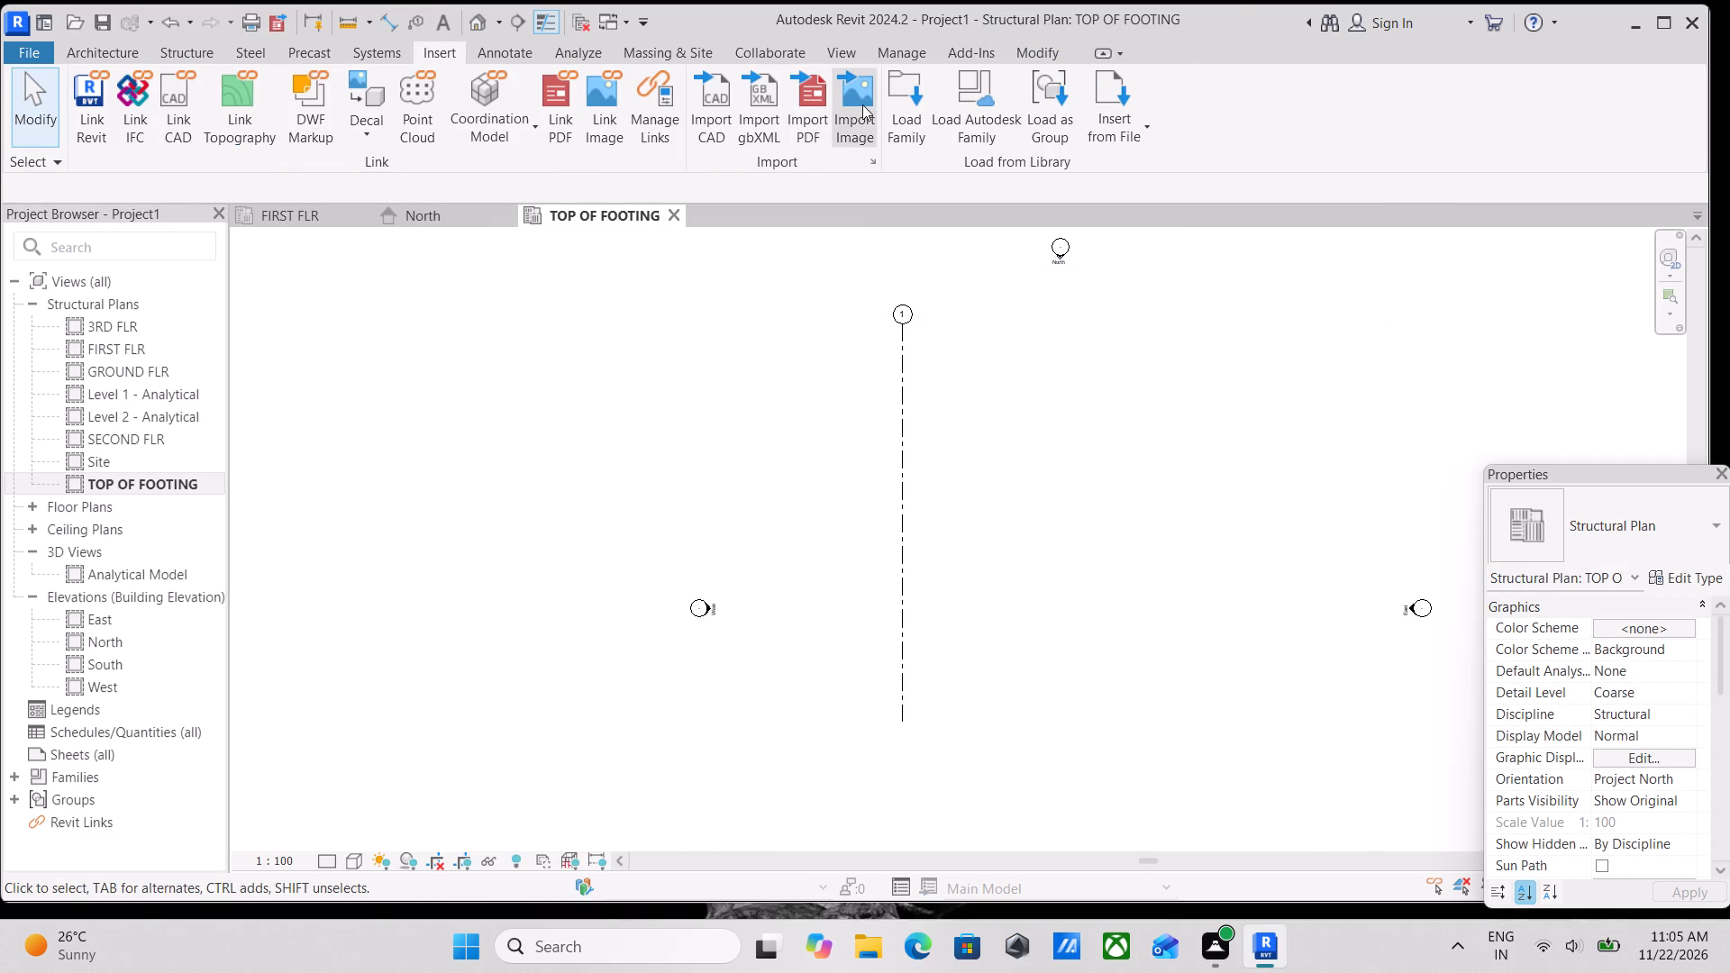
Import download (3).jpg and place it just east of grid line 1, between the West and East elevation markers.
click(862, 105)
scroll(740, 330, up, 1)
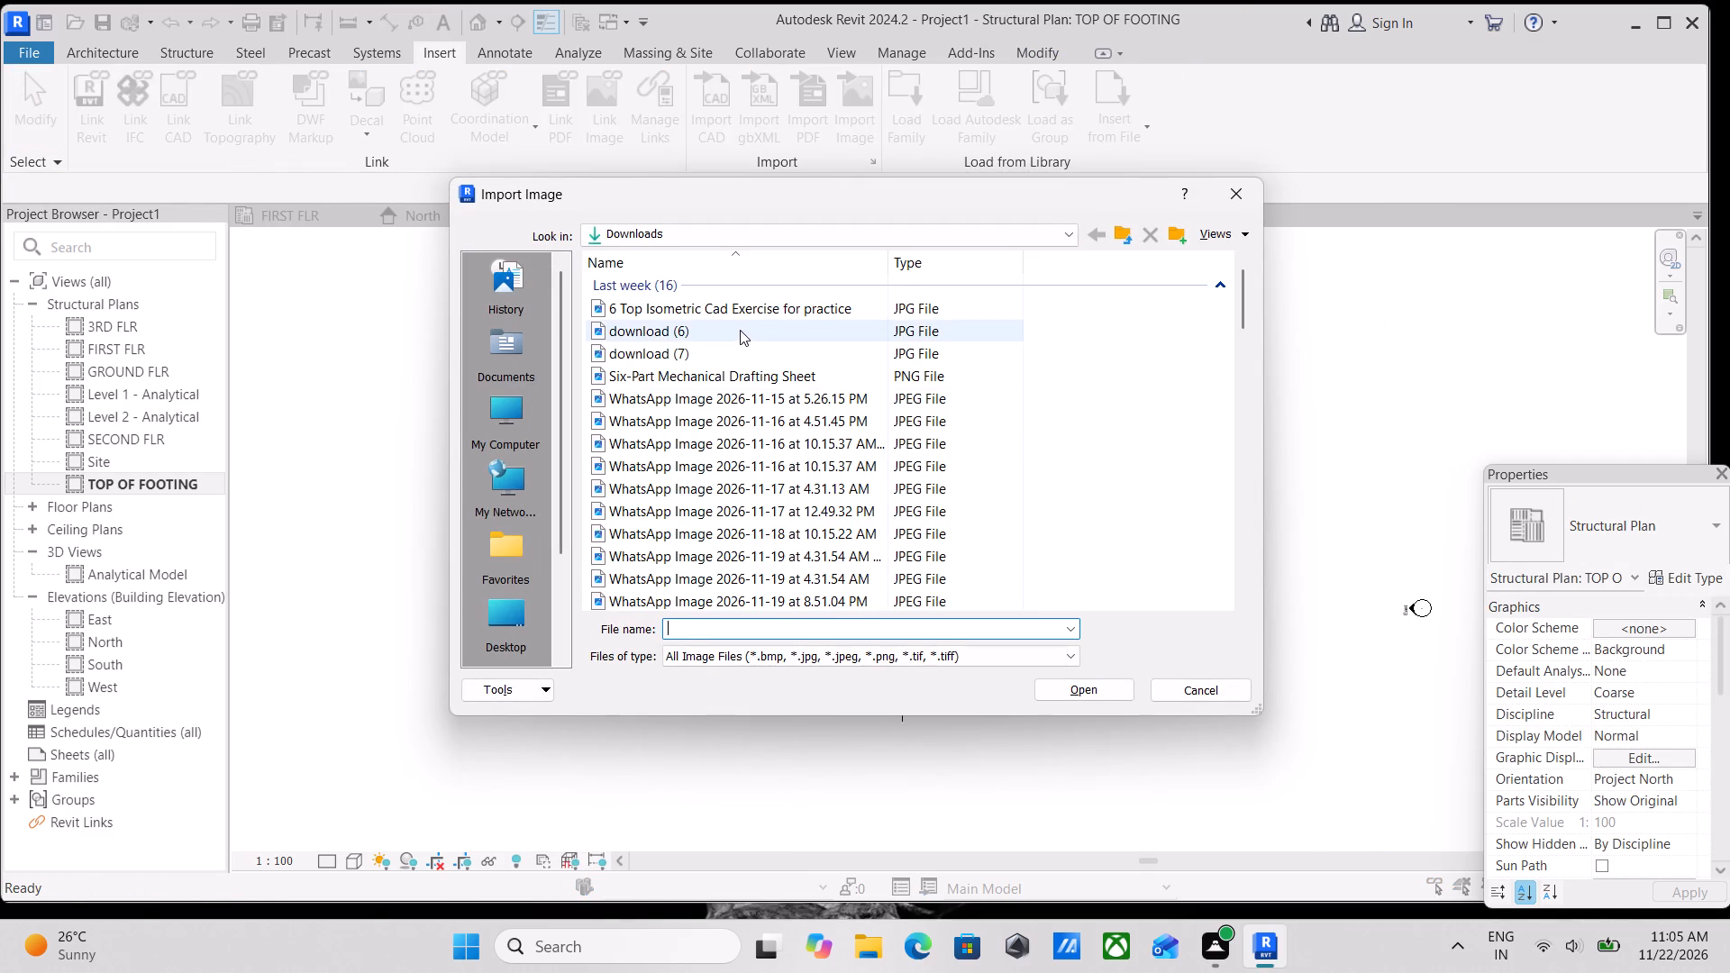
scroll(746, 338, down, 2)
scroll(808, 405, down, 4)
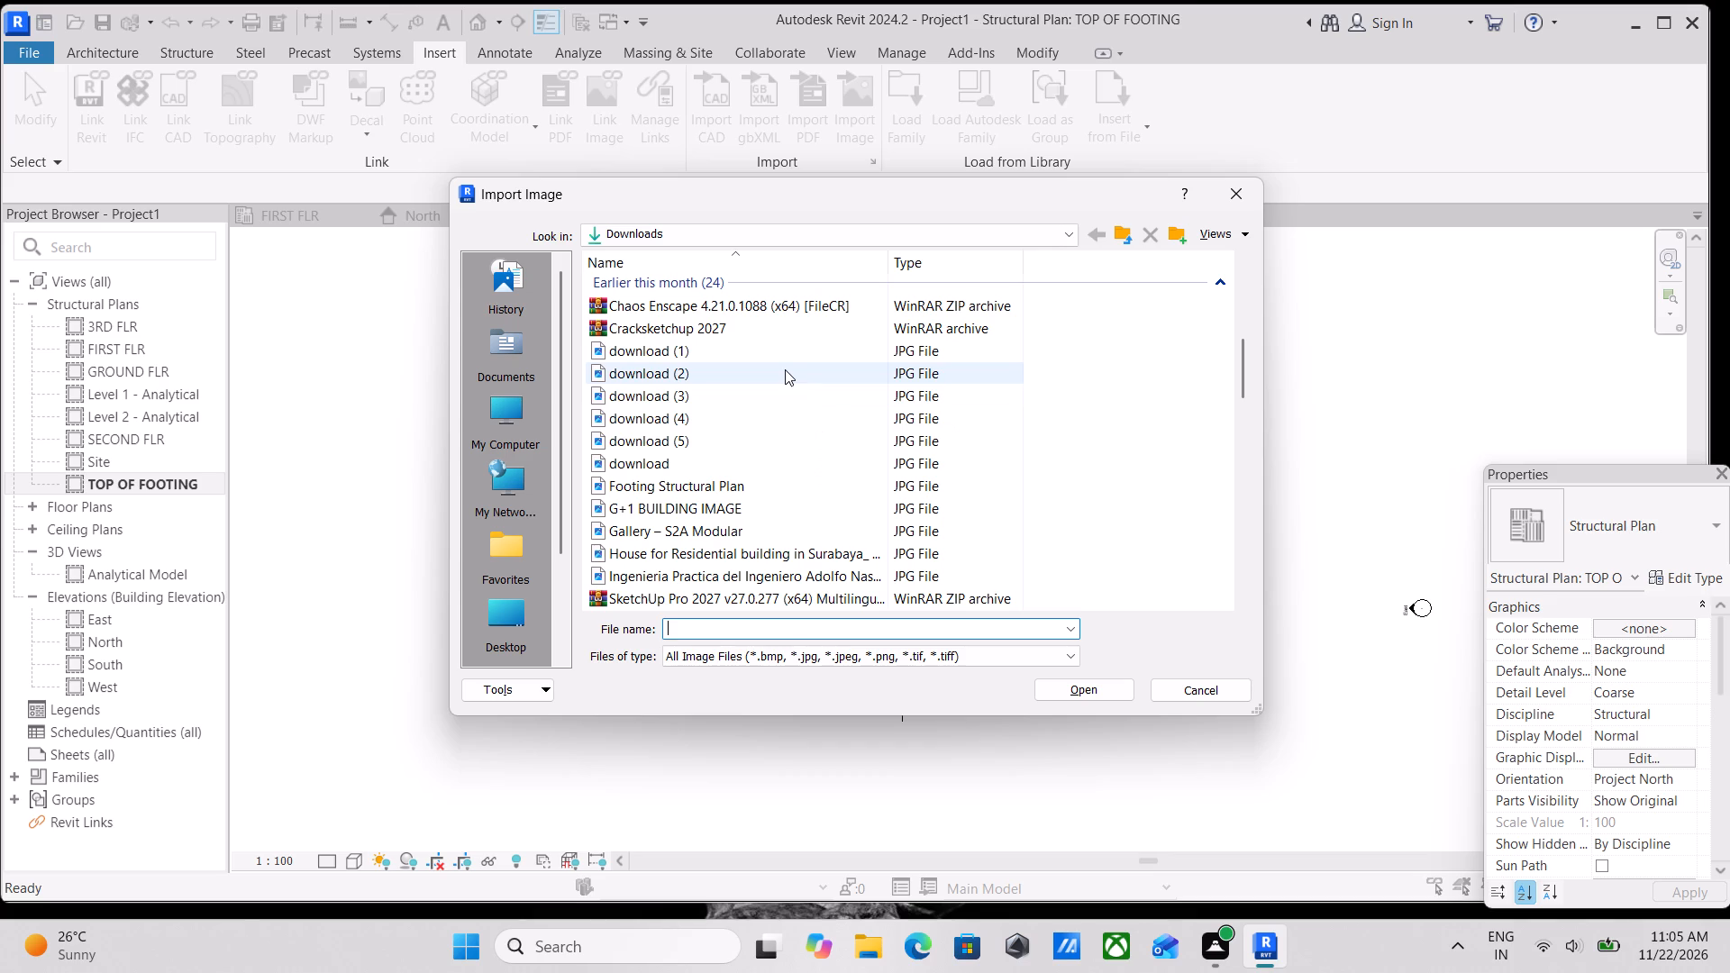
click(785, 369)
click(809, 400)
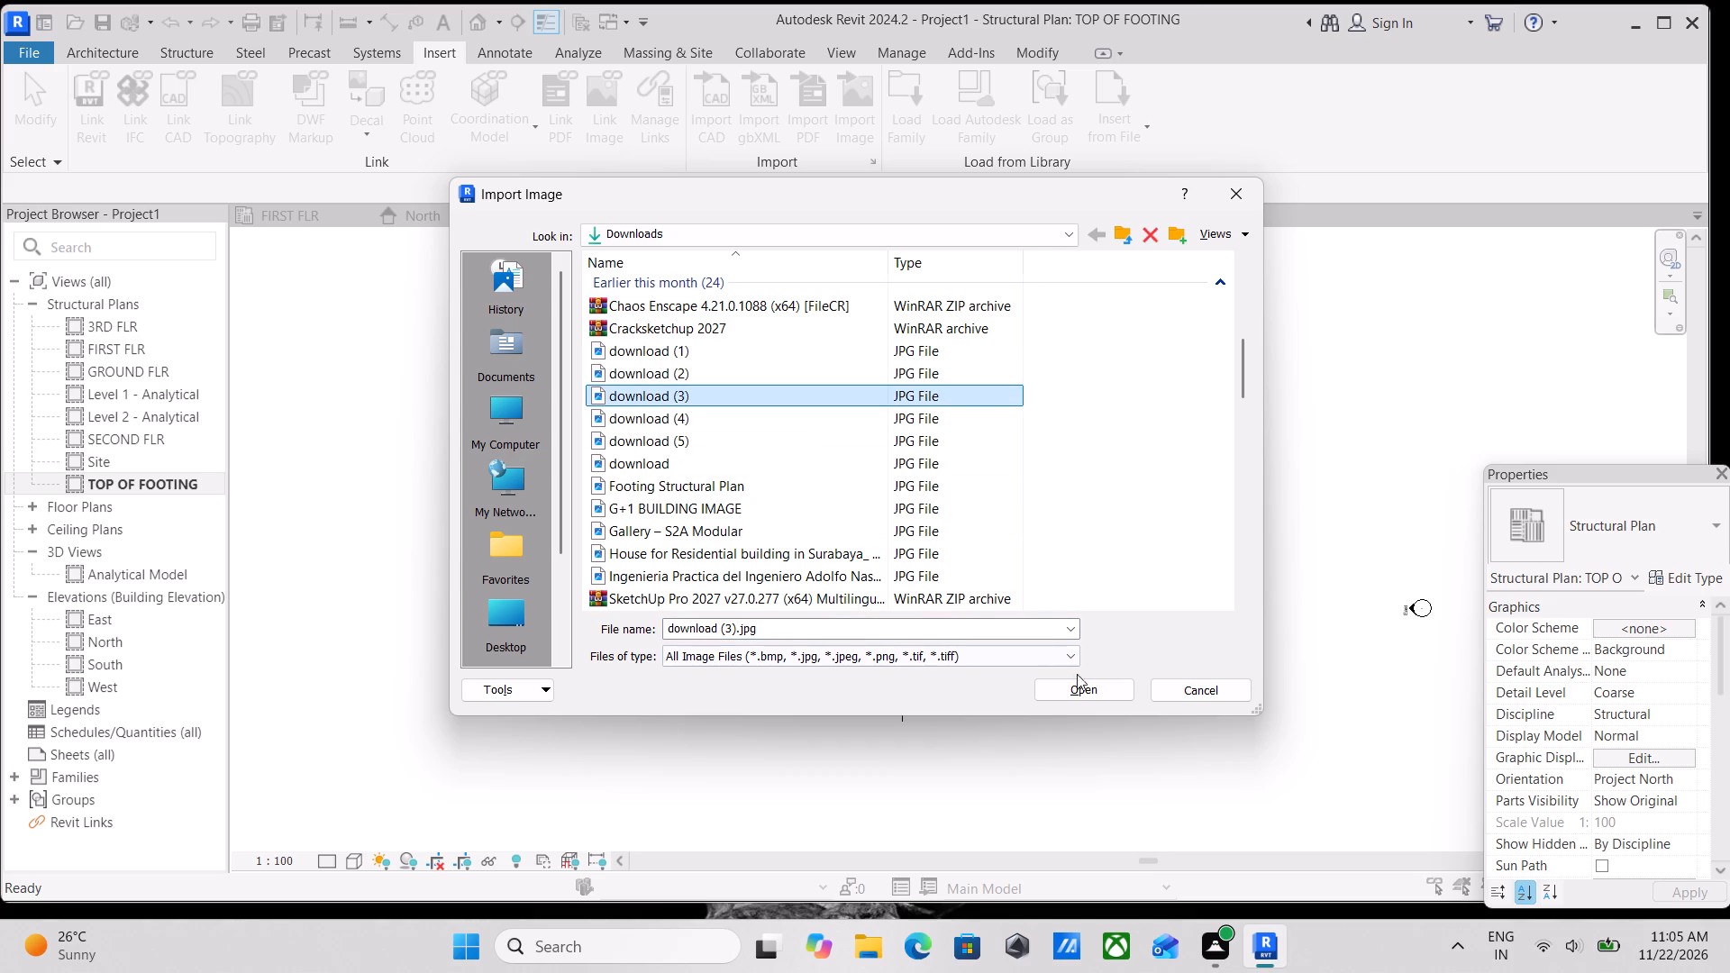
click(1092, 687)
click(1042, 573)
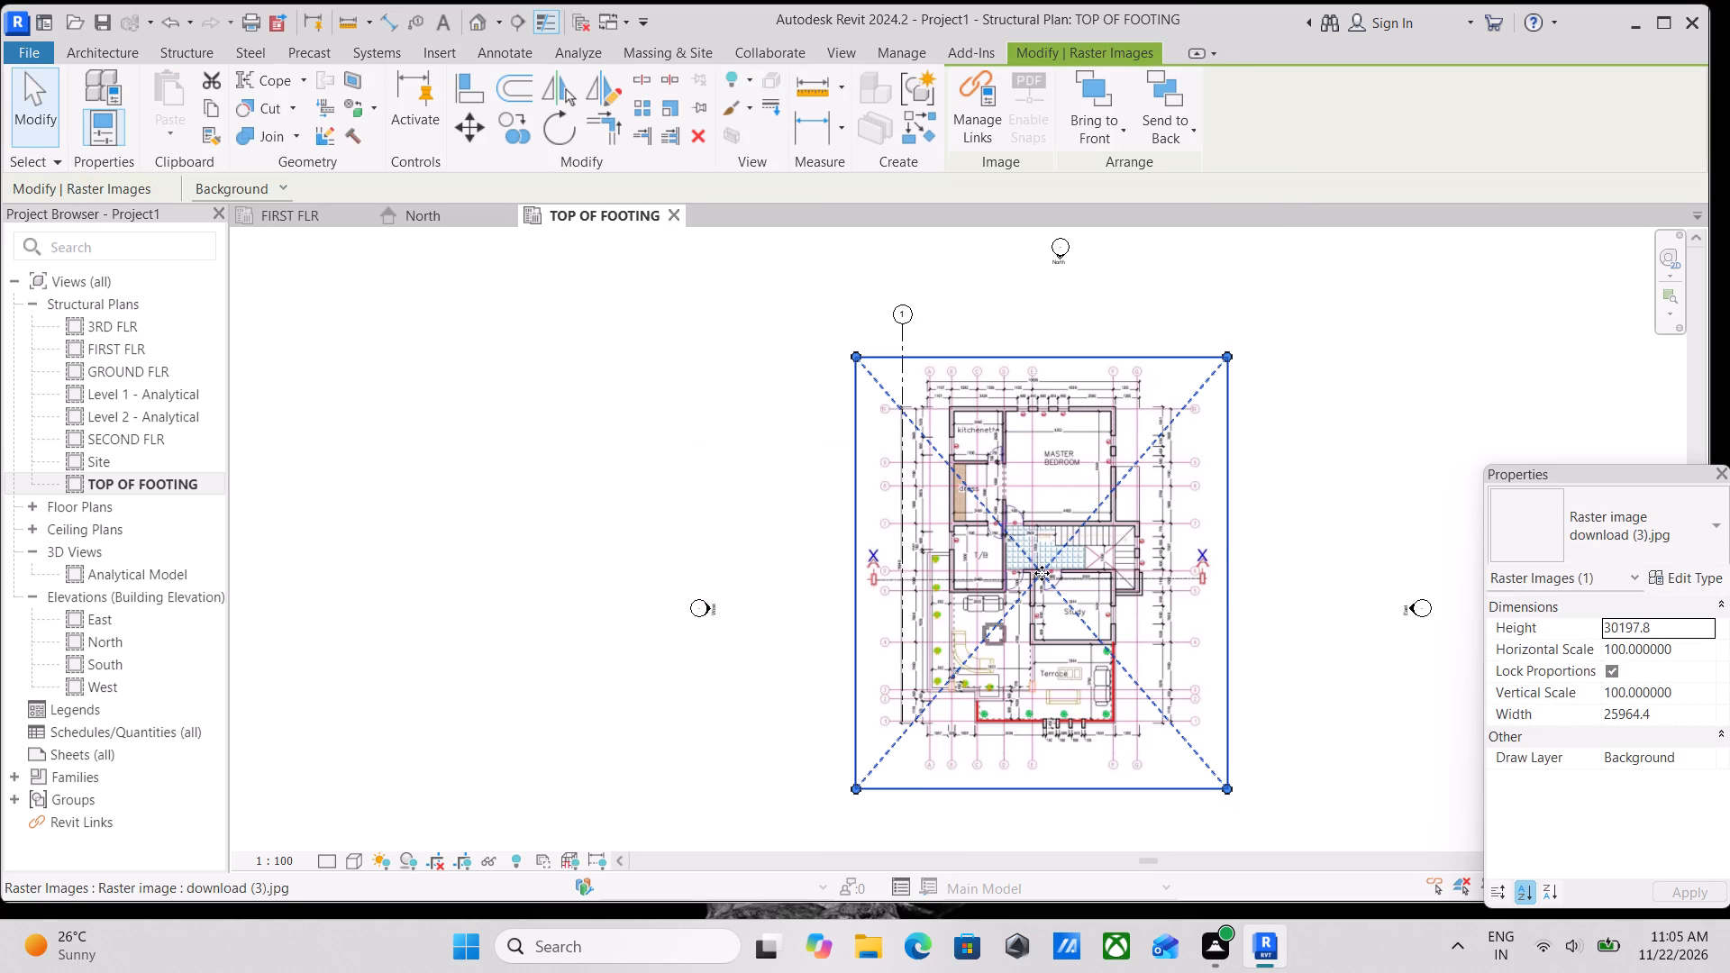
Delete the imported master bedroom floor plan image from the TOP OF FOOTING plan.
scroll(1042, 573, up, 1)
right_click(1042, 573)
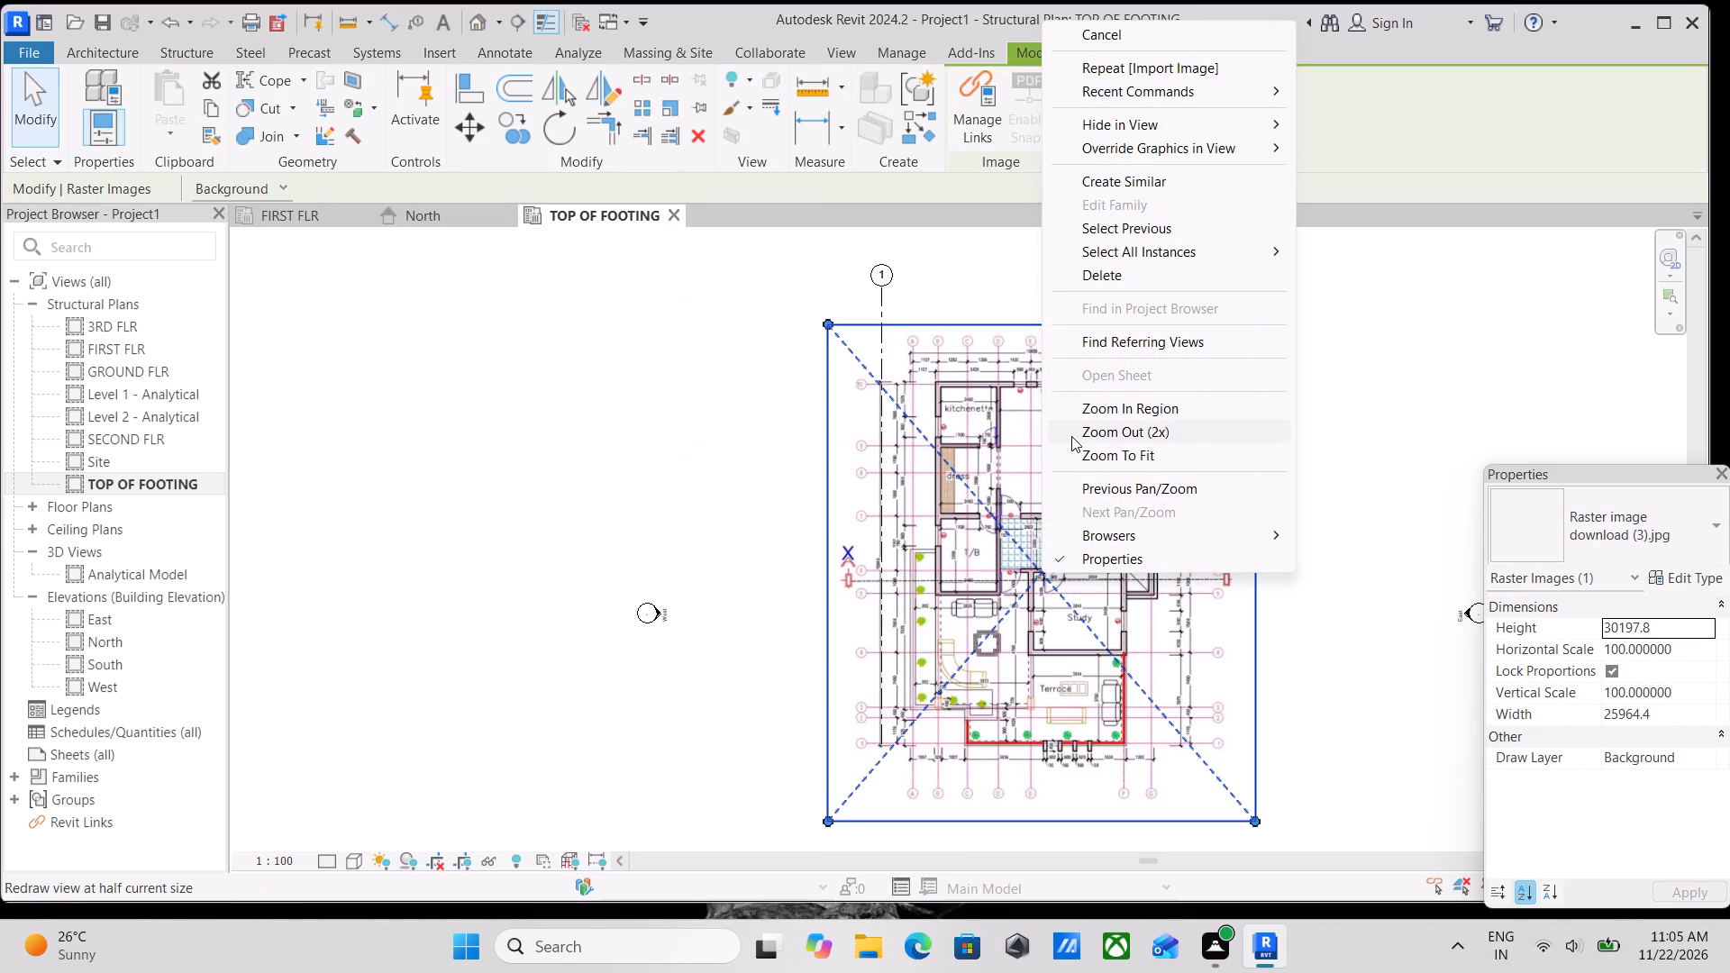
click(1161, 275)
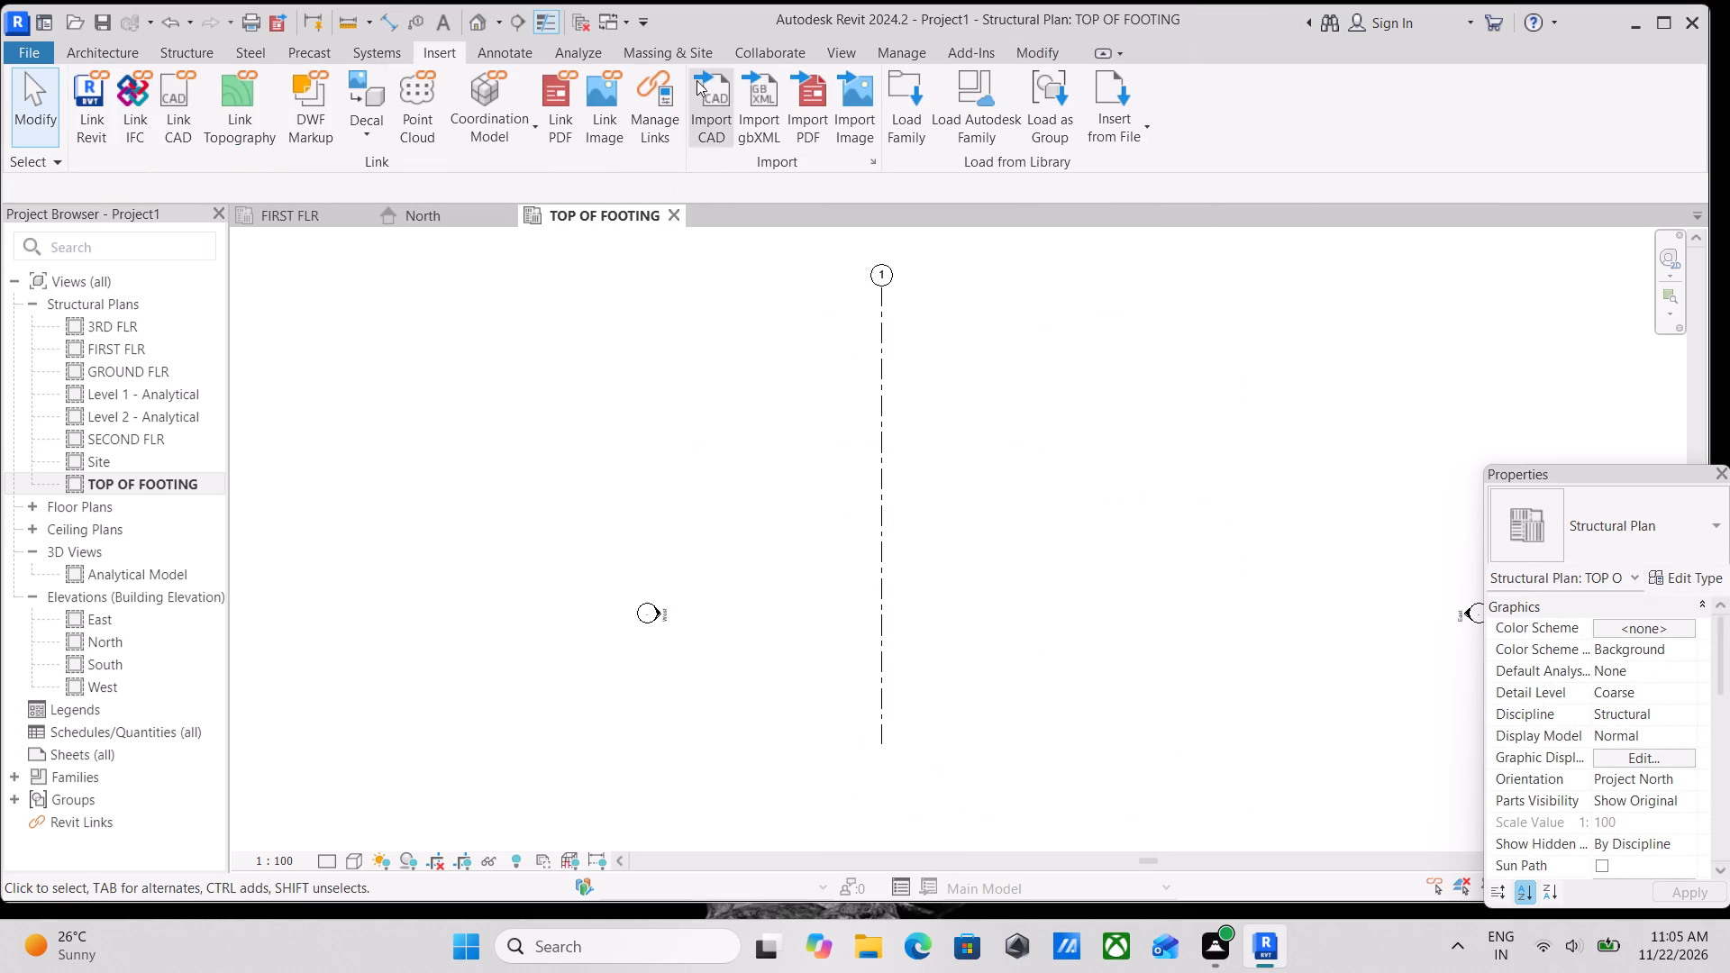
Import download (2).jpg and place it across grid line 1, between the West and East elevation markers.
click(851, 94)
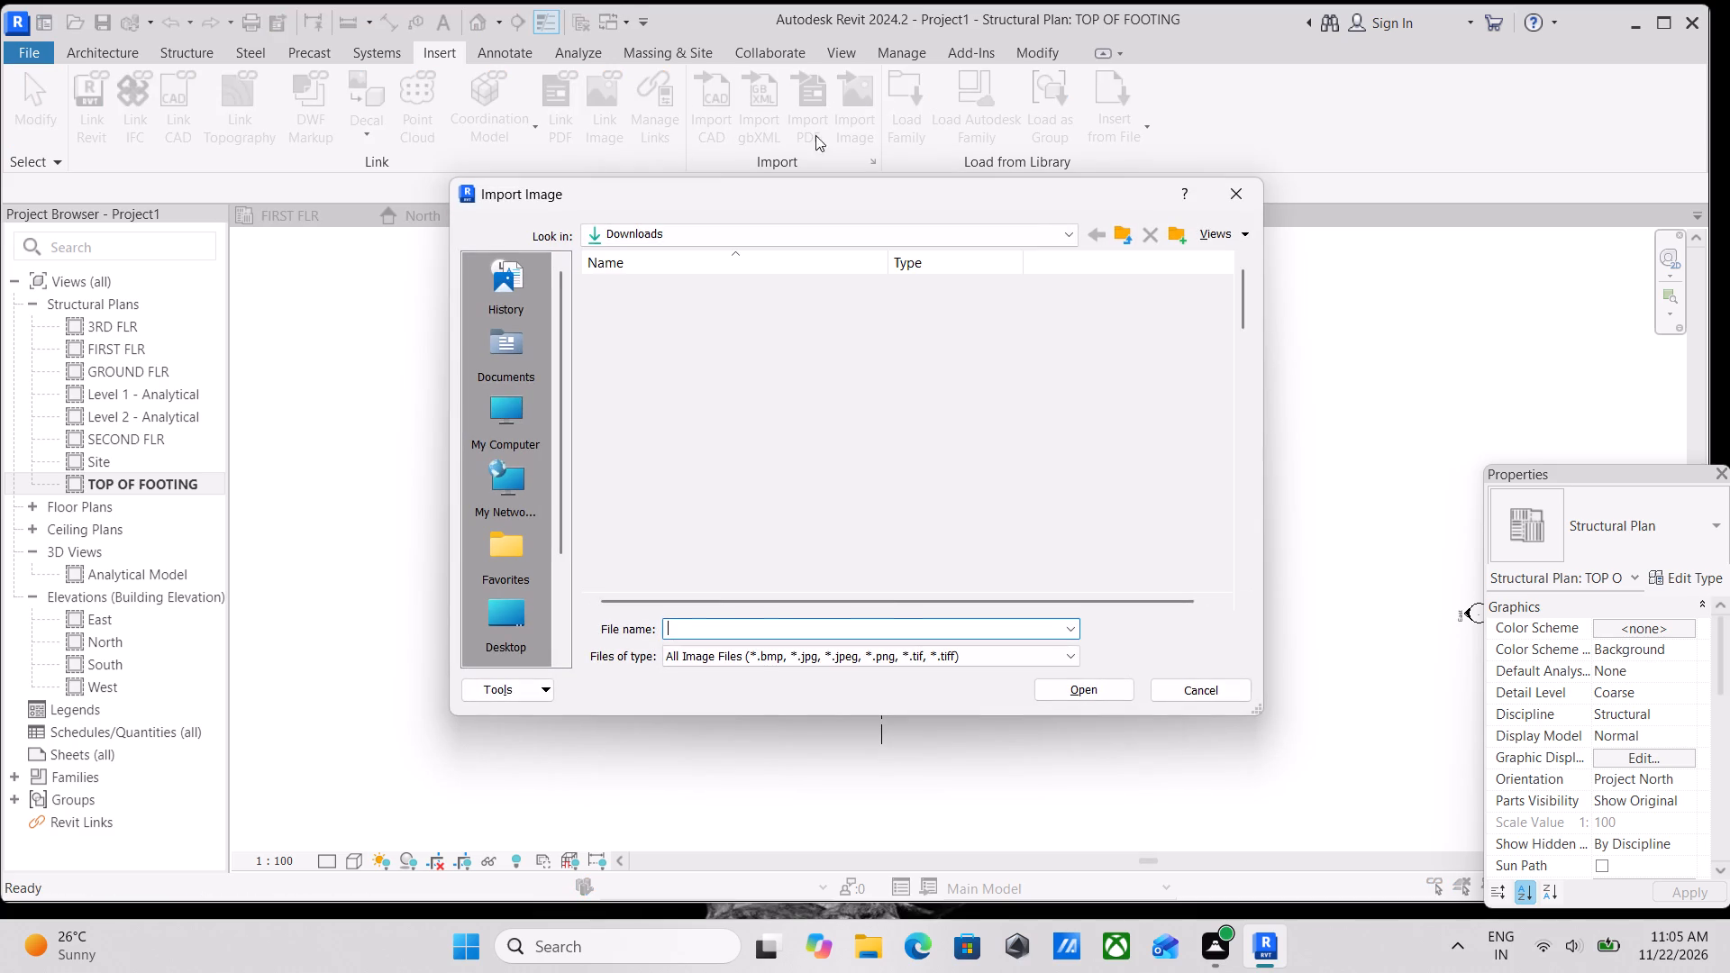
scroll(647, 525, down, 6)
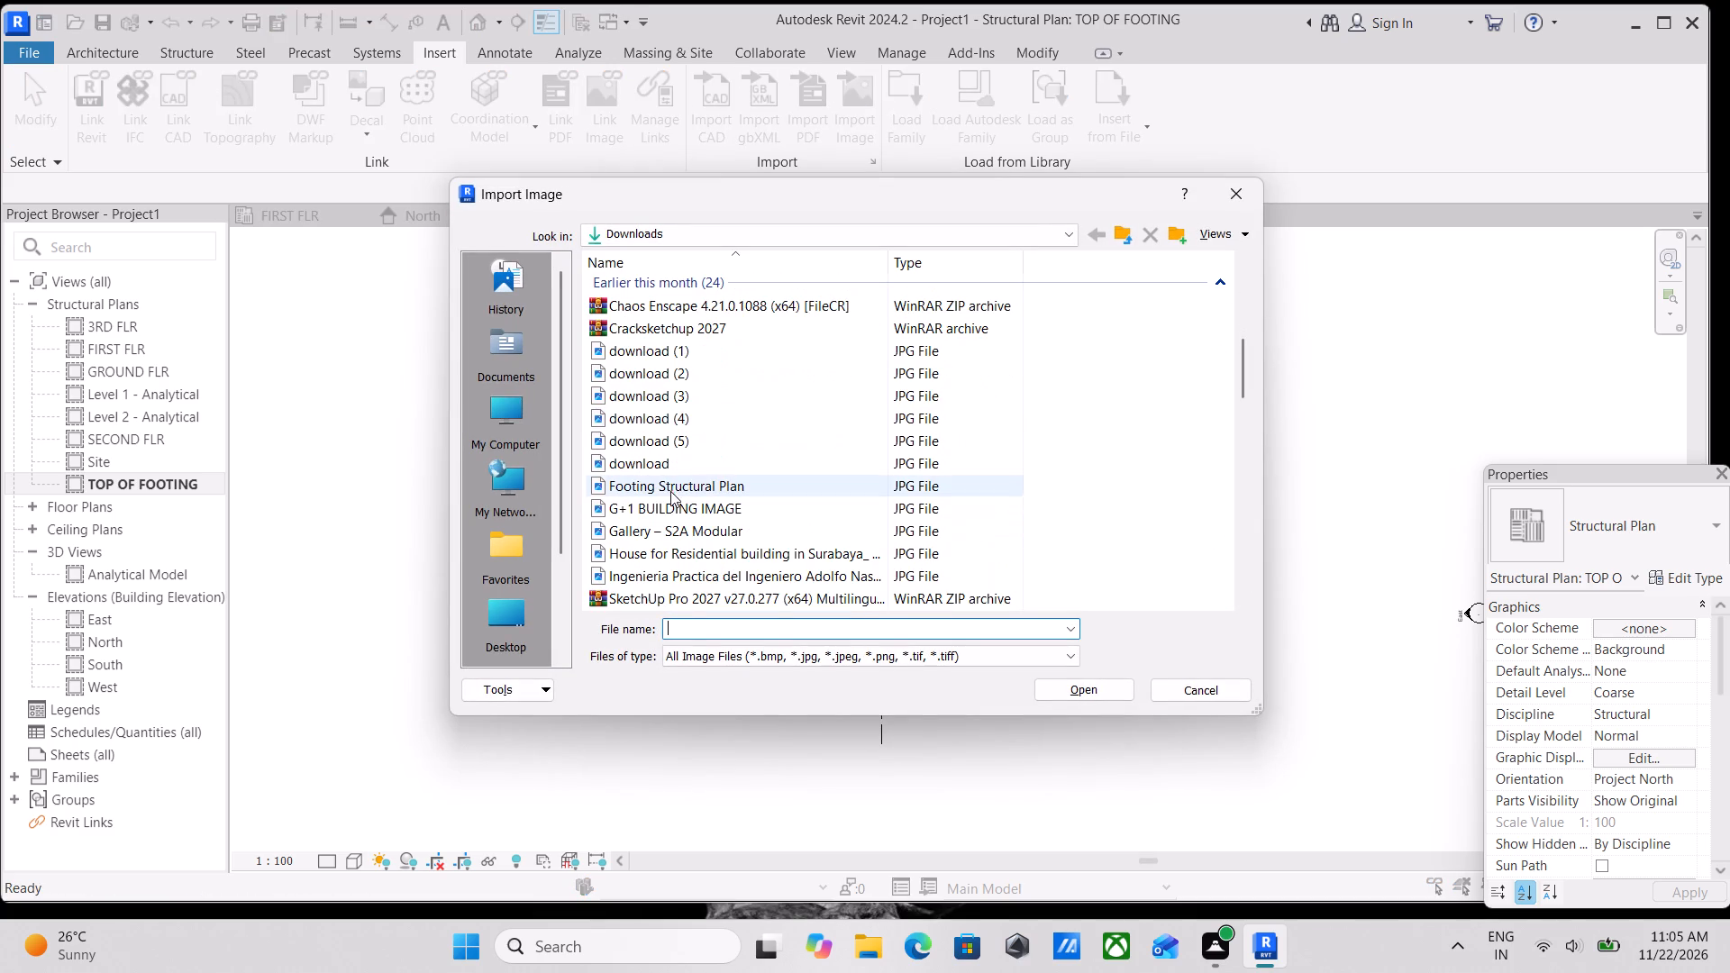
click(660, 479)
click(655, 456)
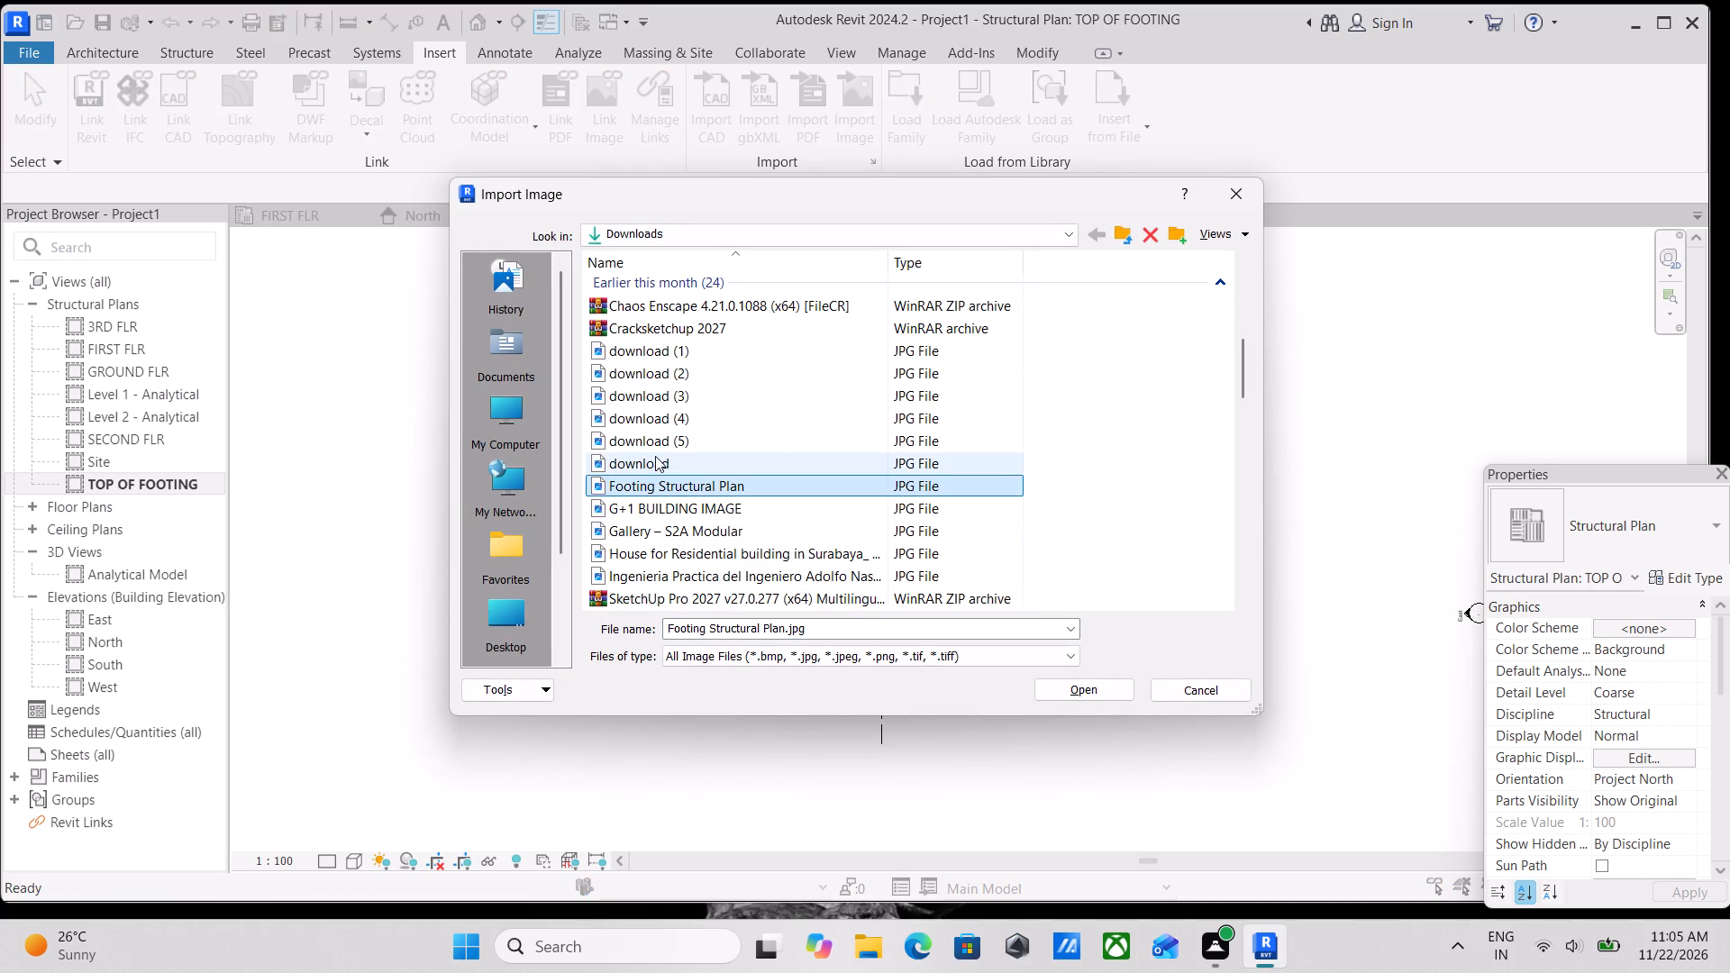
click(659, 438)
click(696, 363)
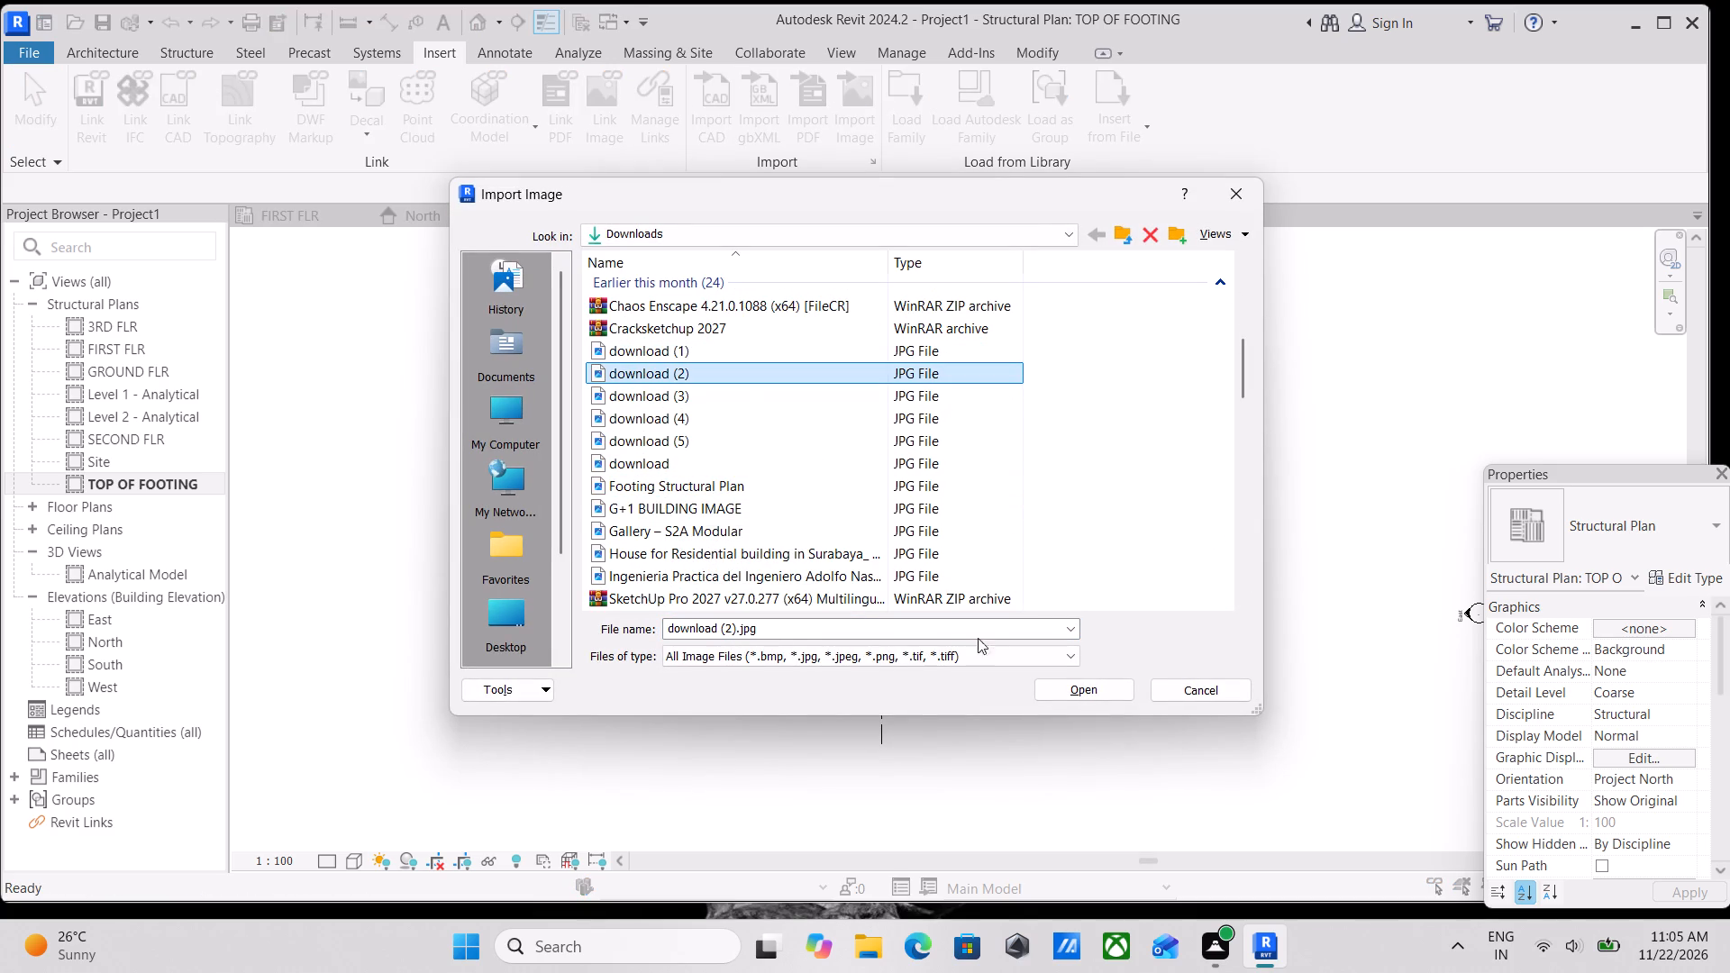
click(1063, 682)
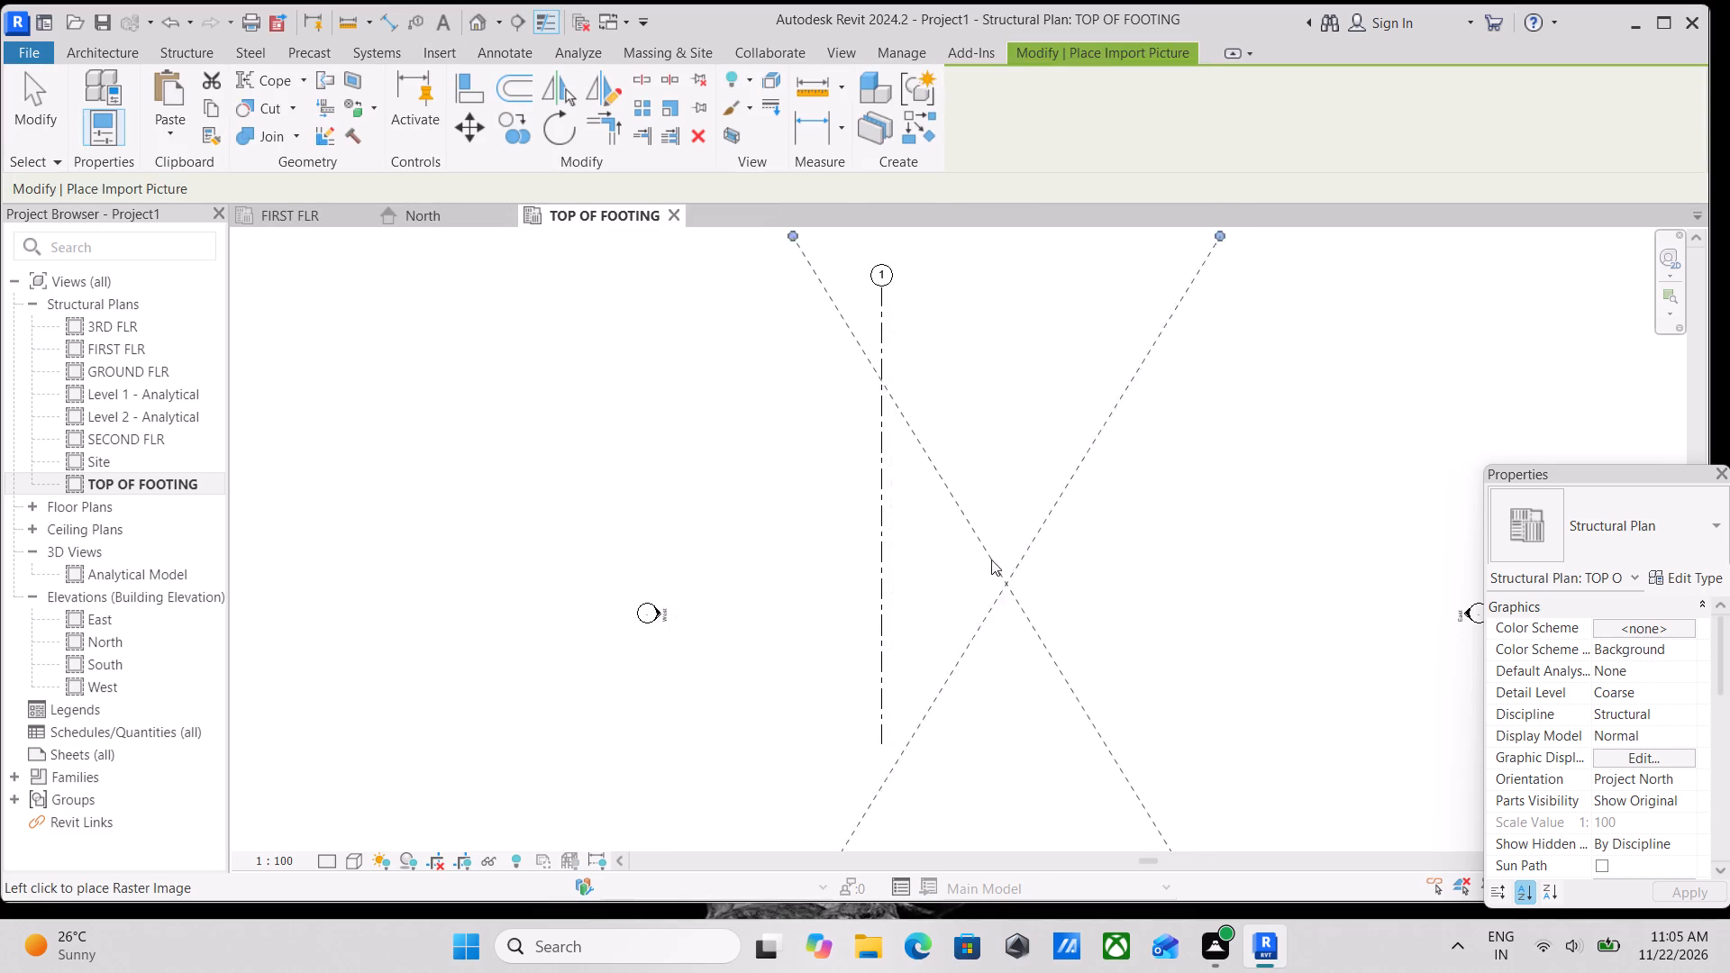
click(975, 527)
Examine the floor plans and elevations in the placed download (2).jpg image for use as a grid reference.
scroll(975, 527, up, 2)
scroll(975, 527, down, 4)
middle_drag(975, 527, 961, 638)
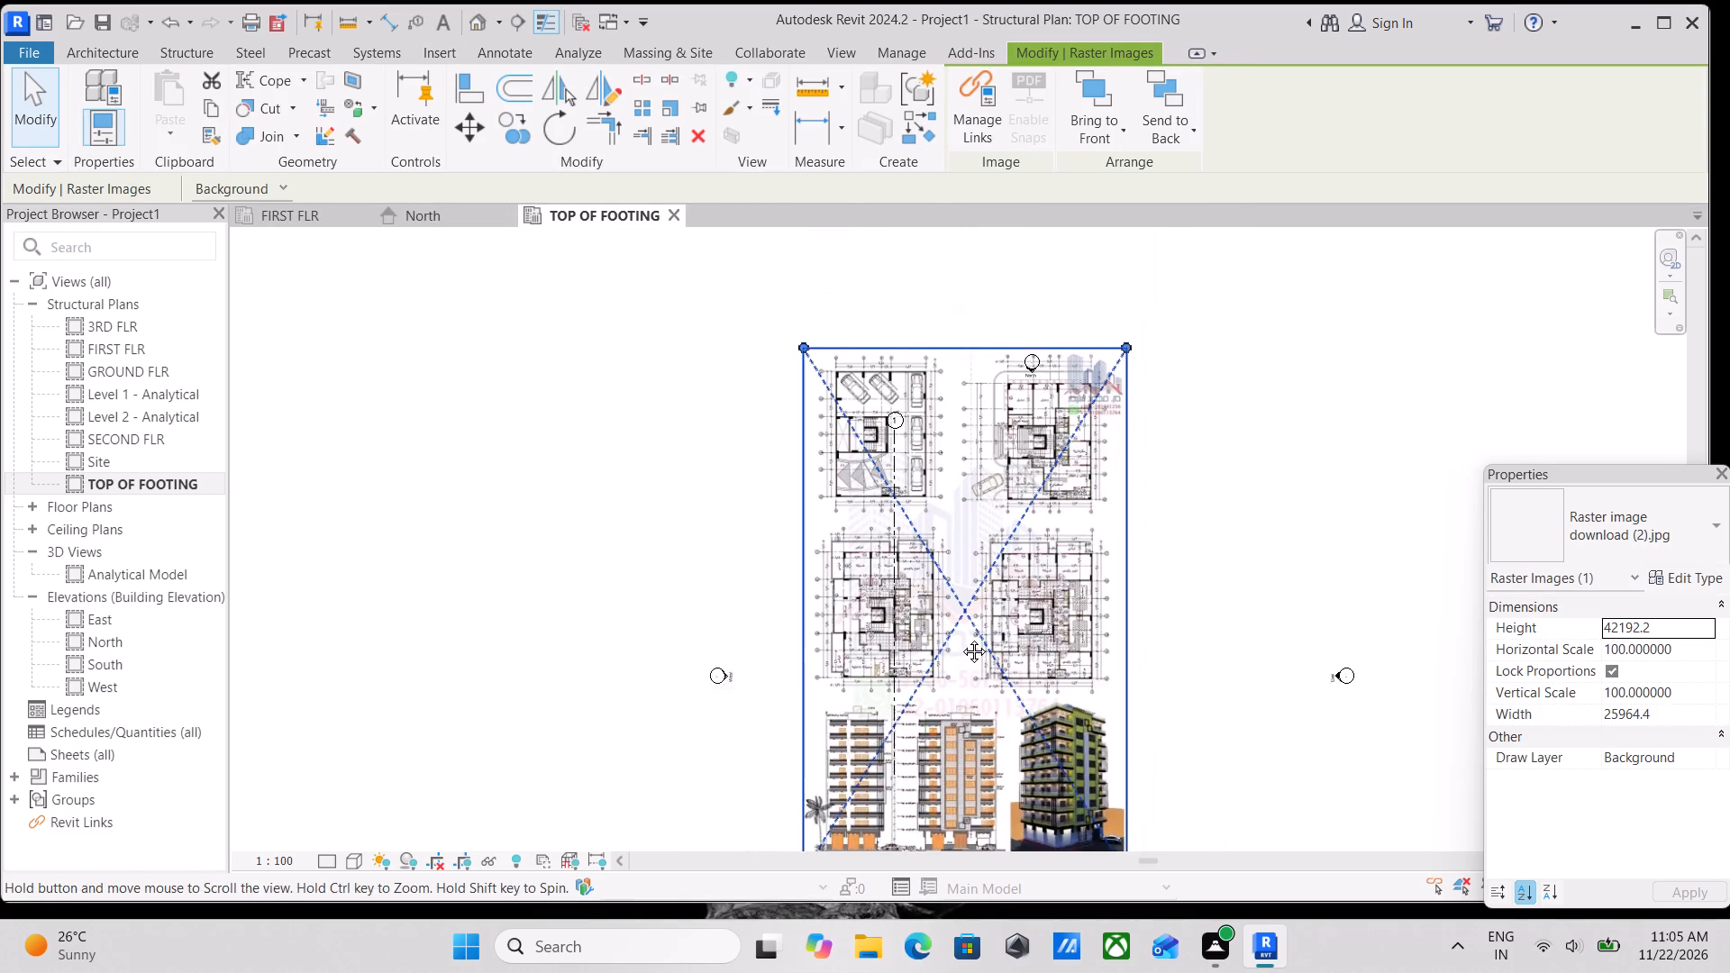
middle_drag(961, 638, 959, 672)
scroll(959, 672, up, 1)
scroll(958, 407, up, 8)
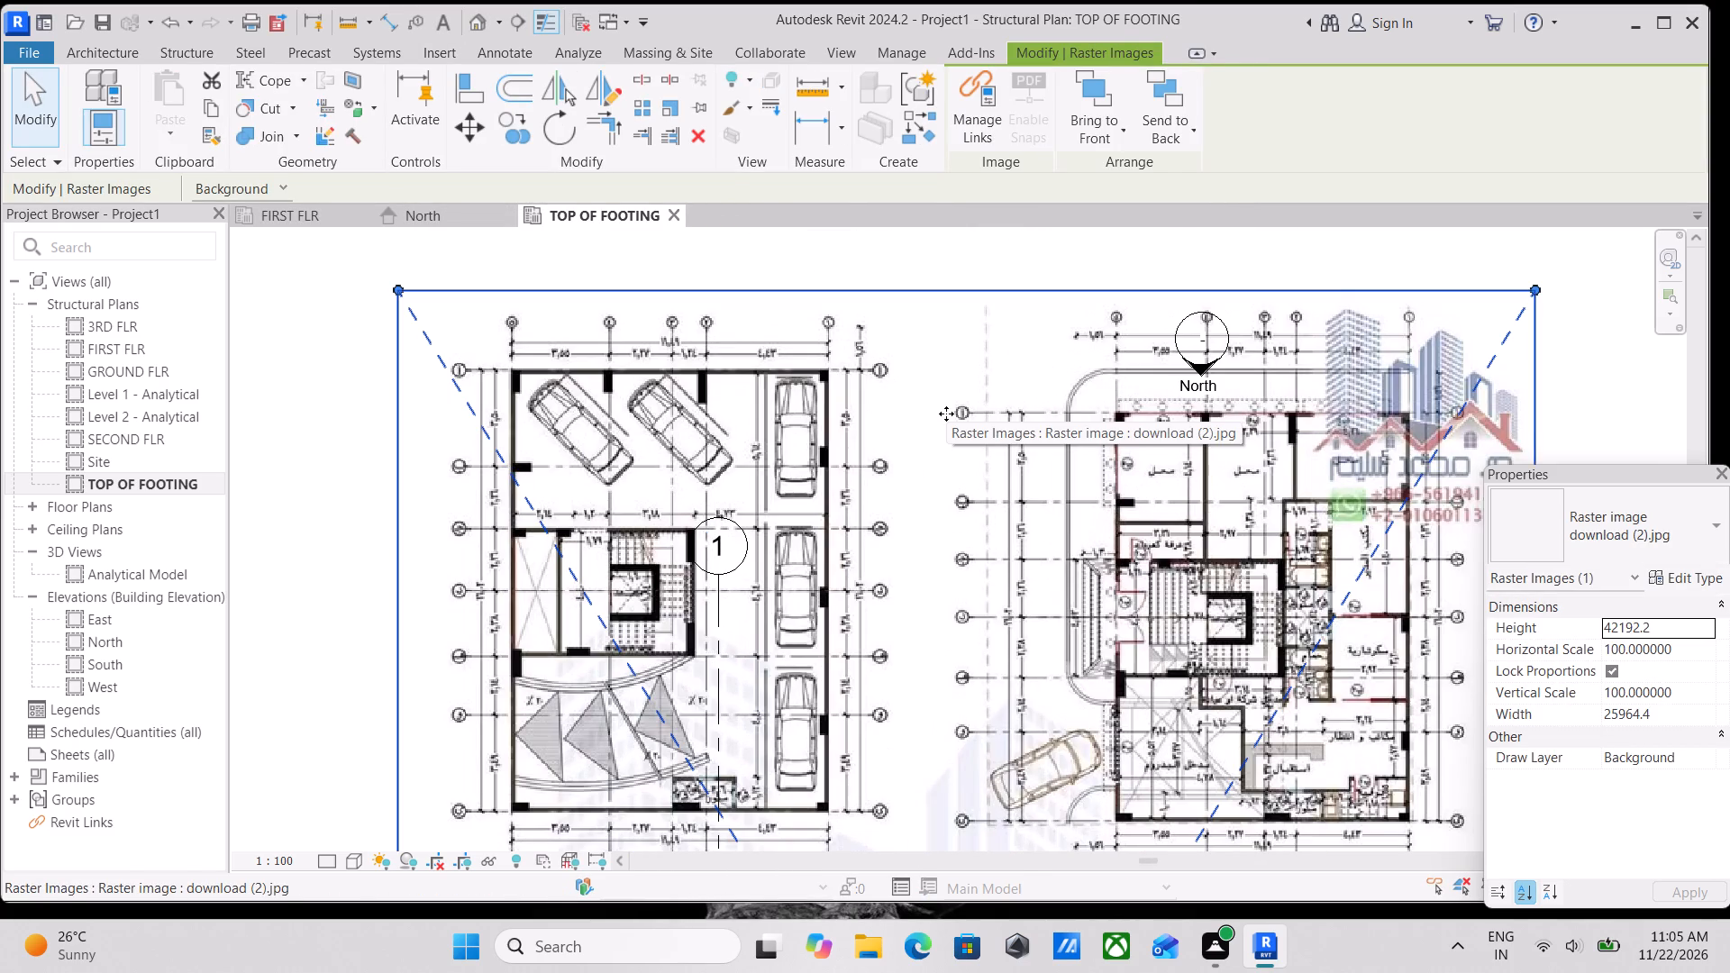
scroll(946, 414, down, 7)
middle_drag(946, 414, 942, 325)
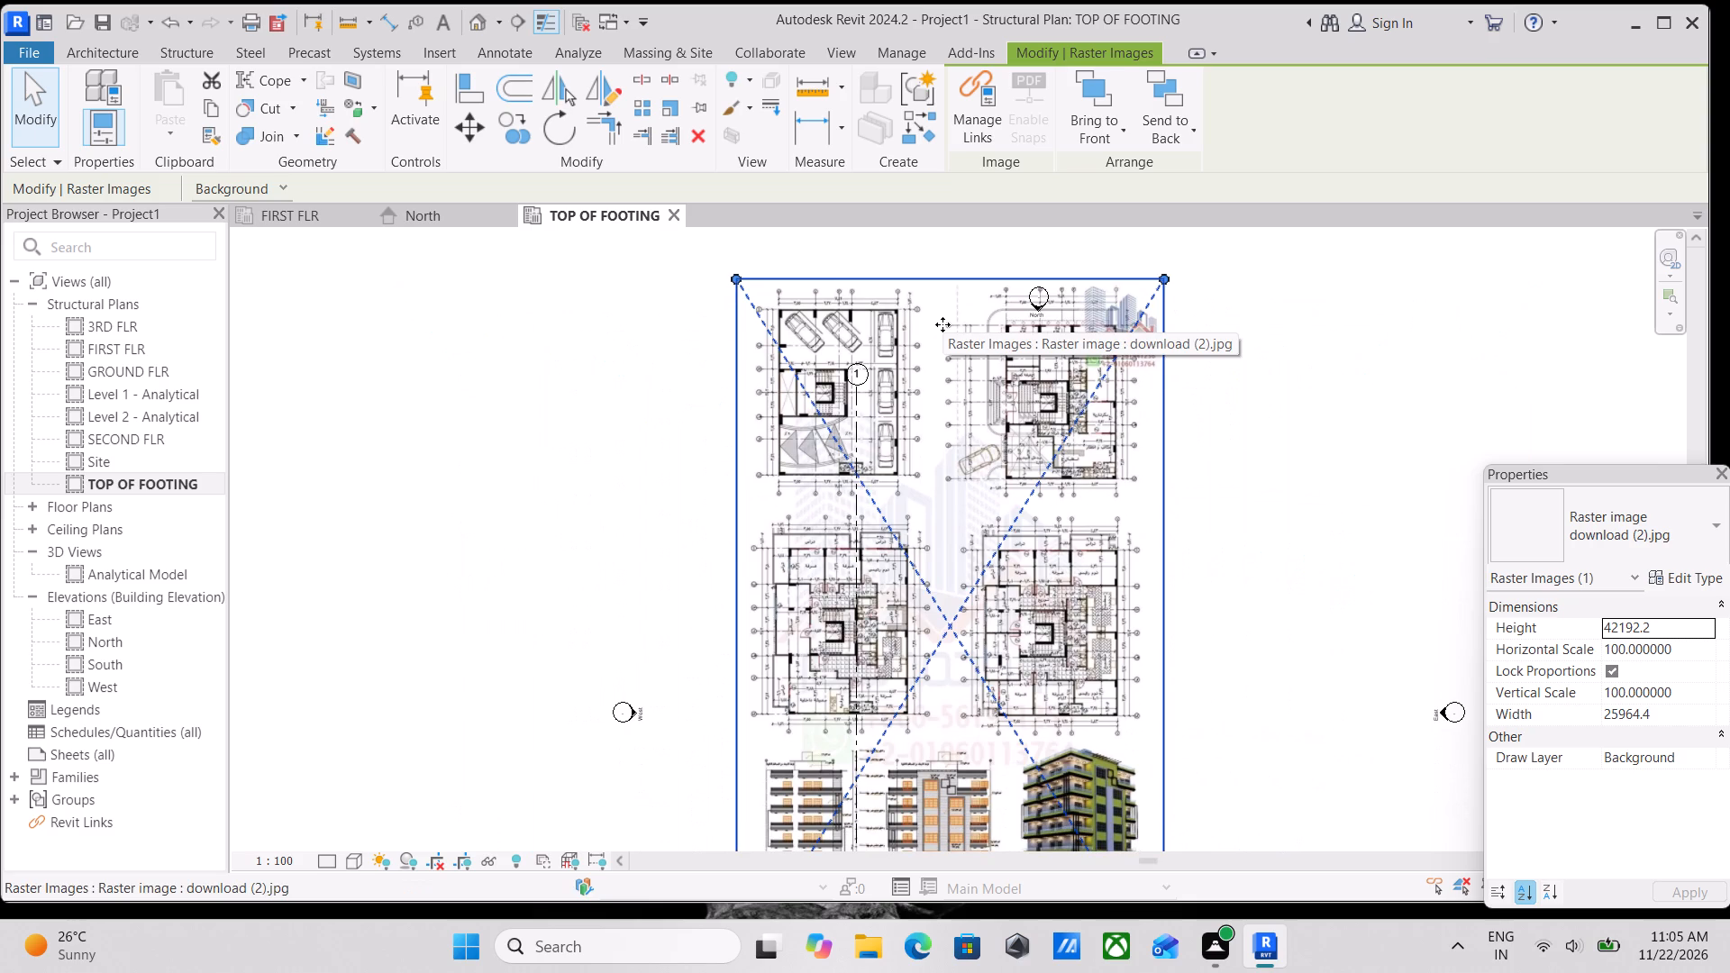
scroll(942, 324, down, 3)
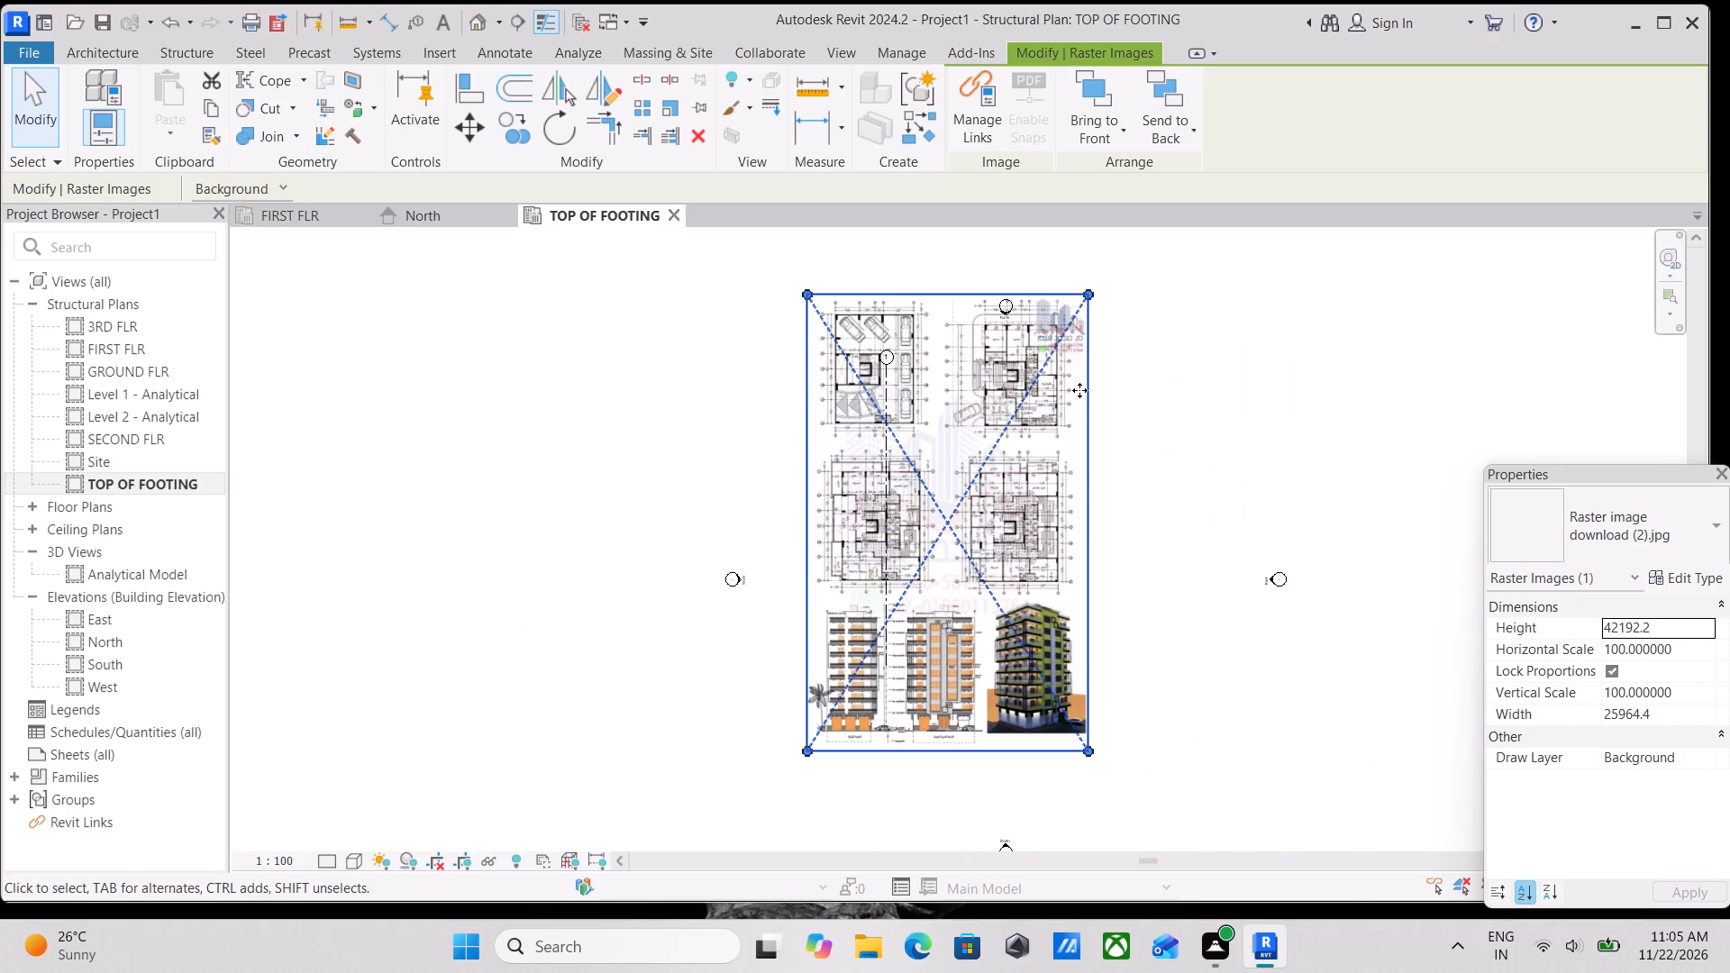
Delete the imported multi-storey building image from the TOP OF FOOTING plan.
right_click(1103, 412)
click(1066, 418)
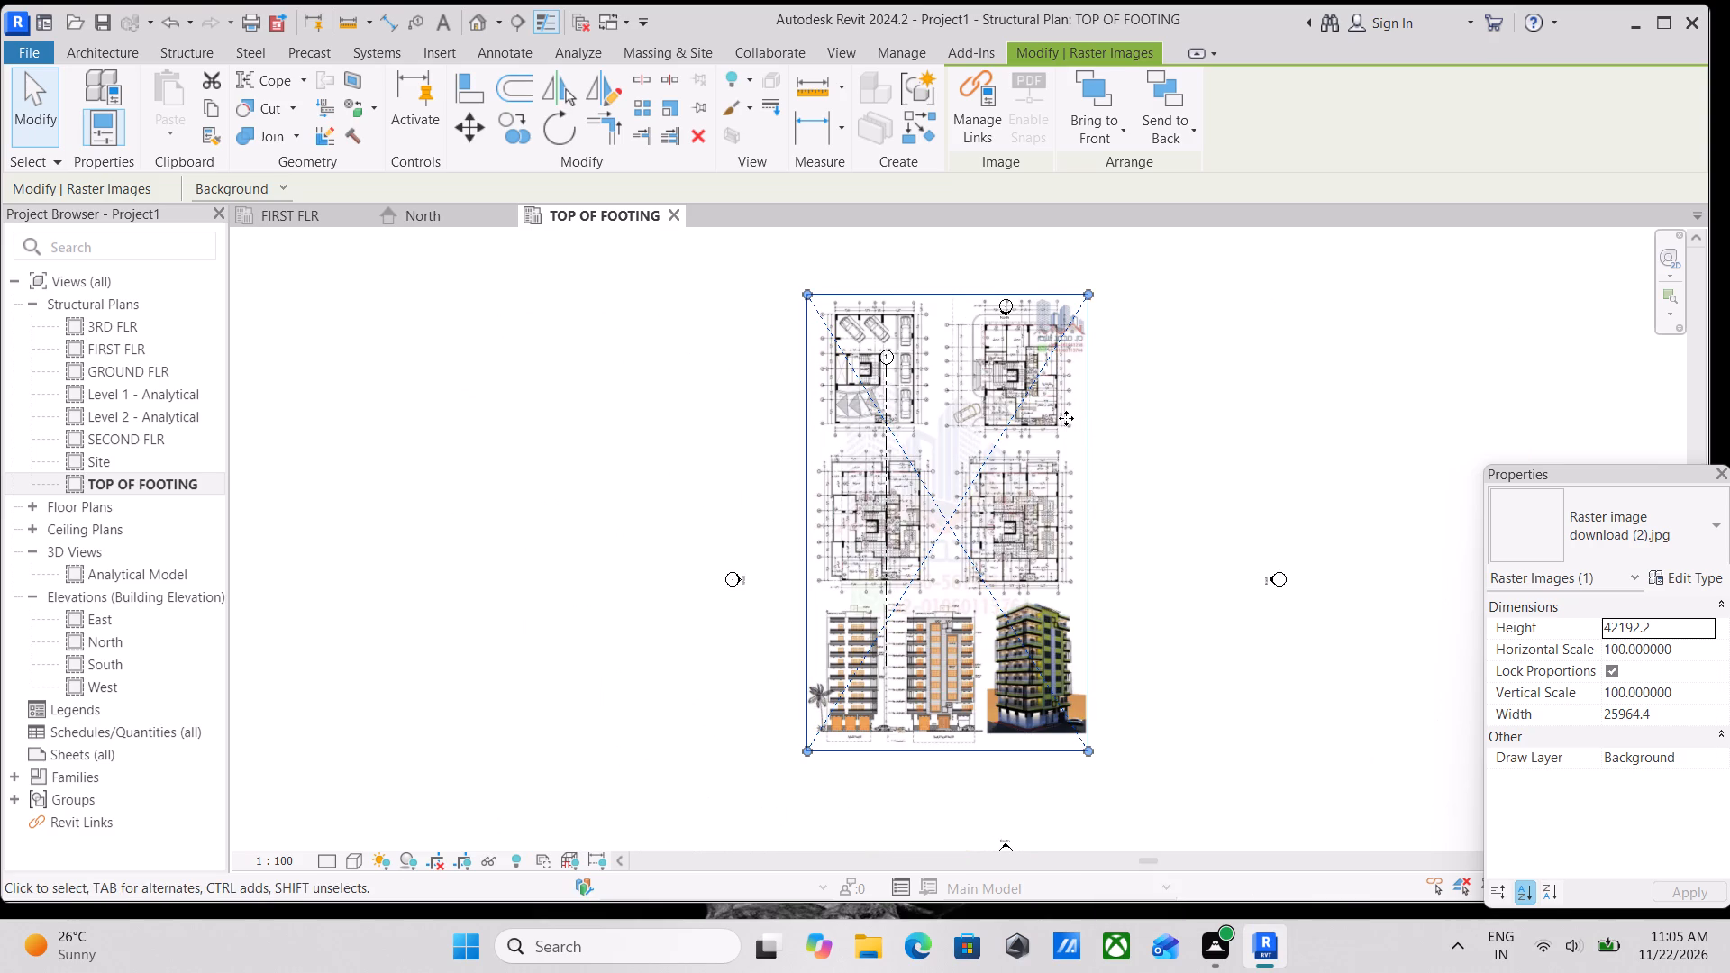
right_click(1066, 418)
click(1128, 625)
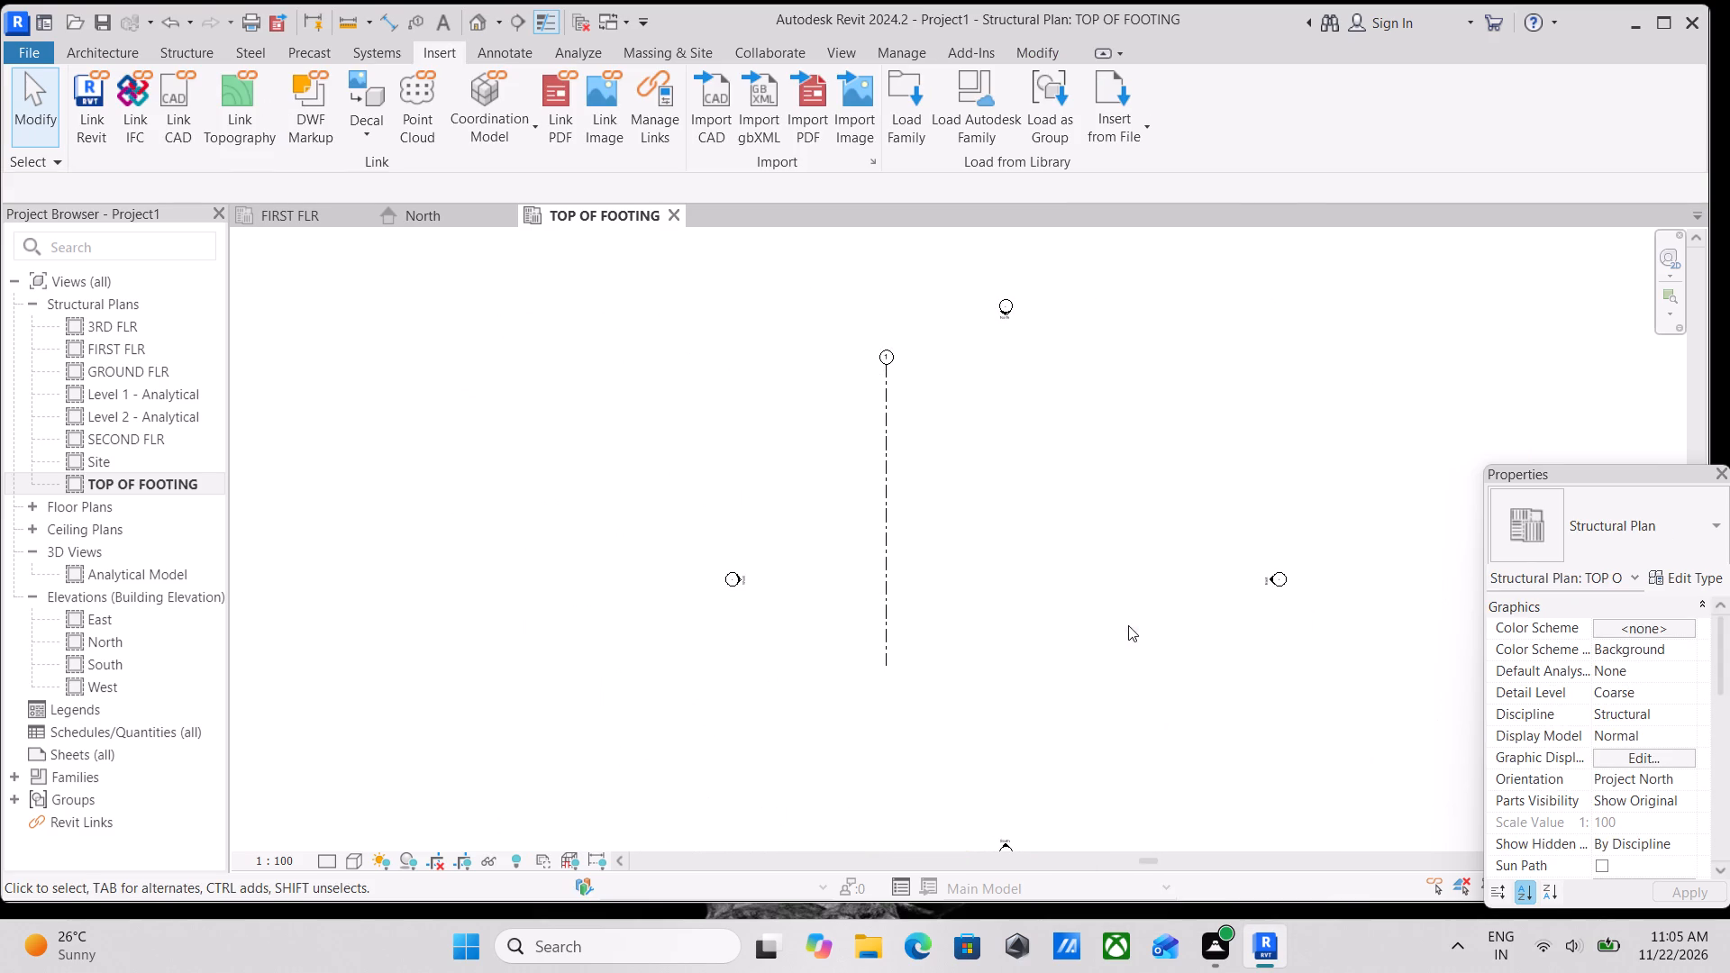
Switch to File Explorer and preview the drawing images in the Downloads folder, from last week's files to early November, for a suitable reference plan.
click(879, 948)
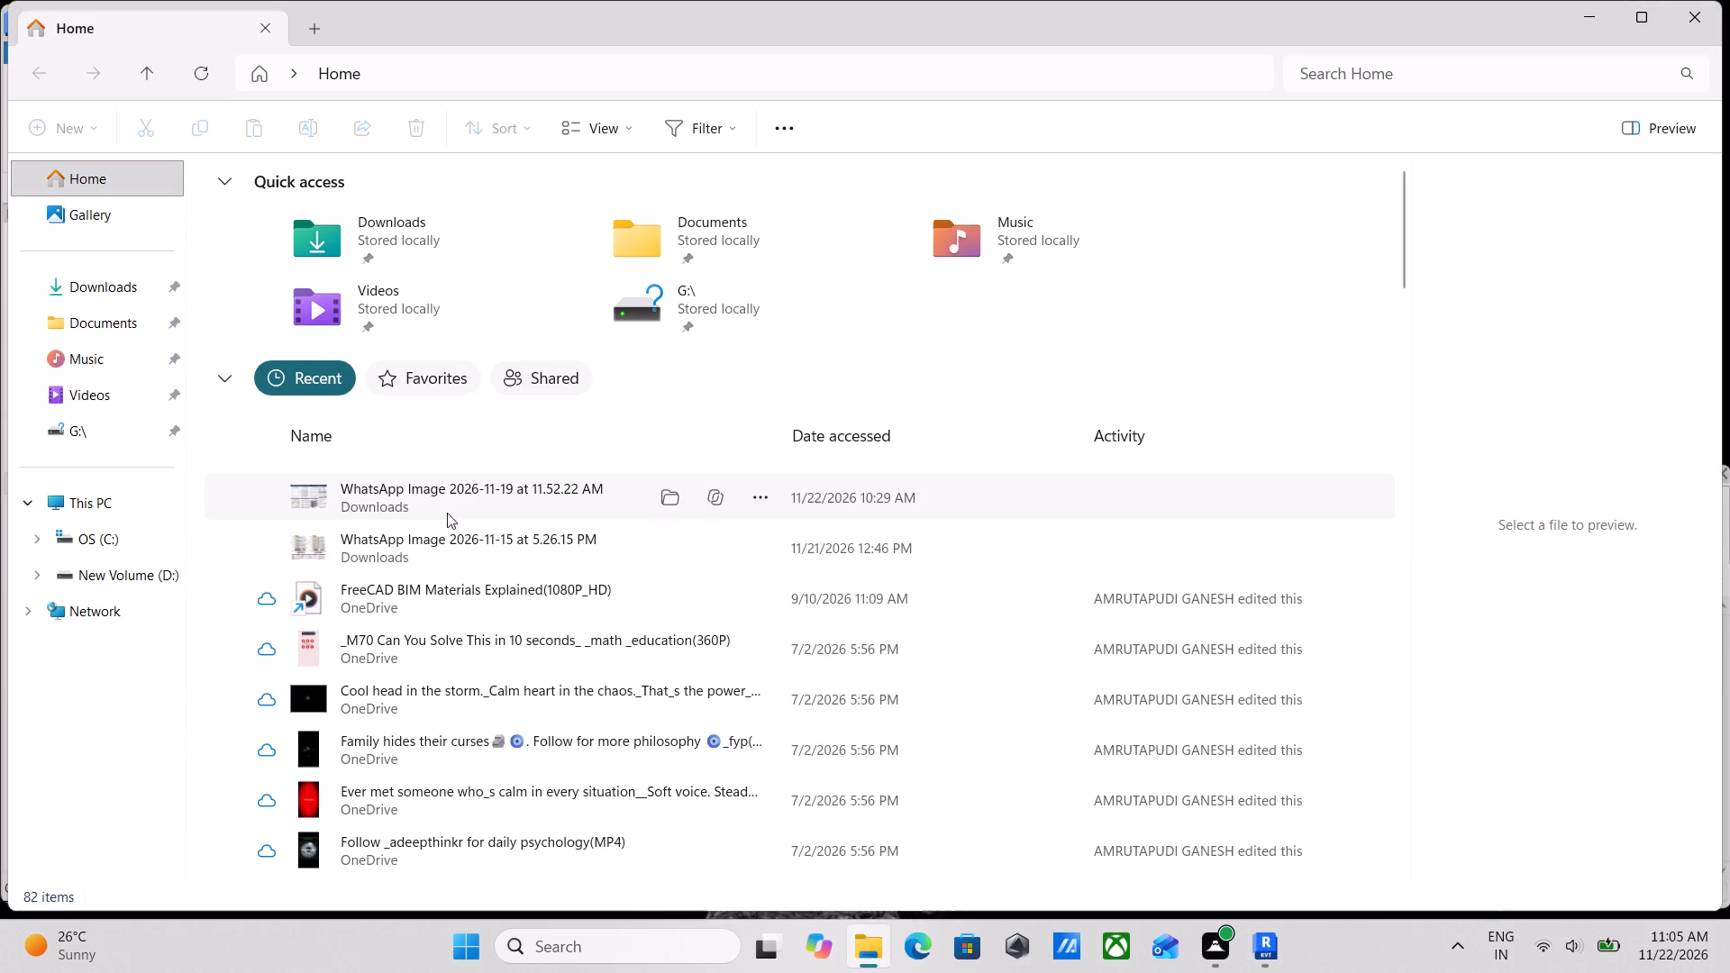
click(86, 270)
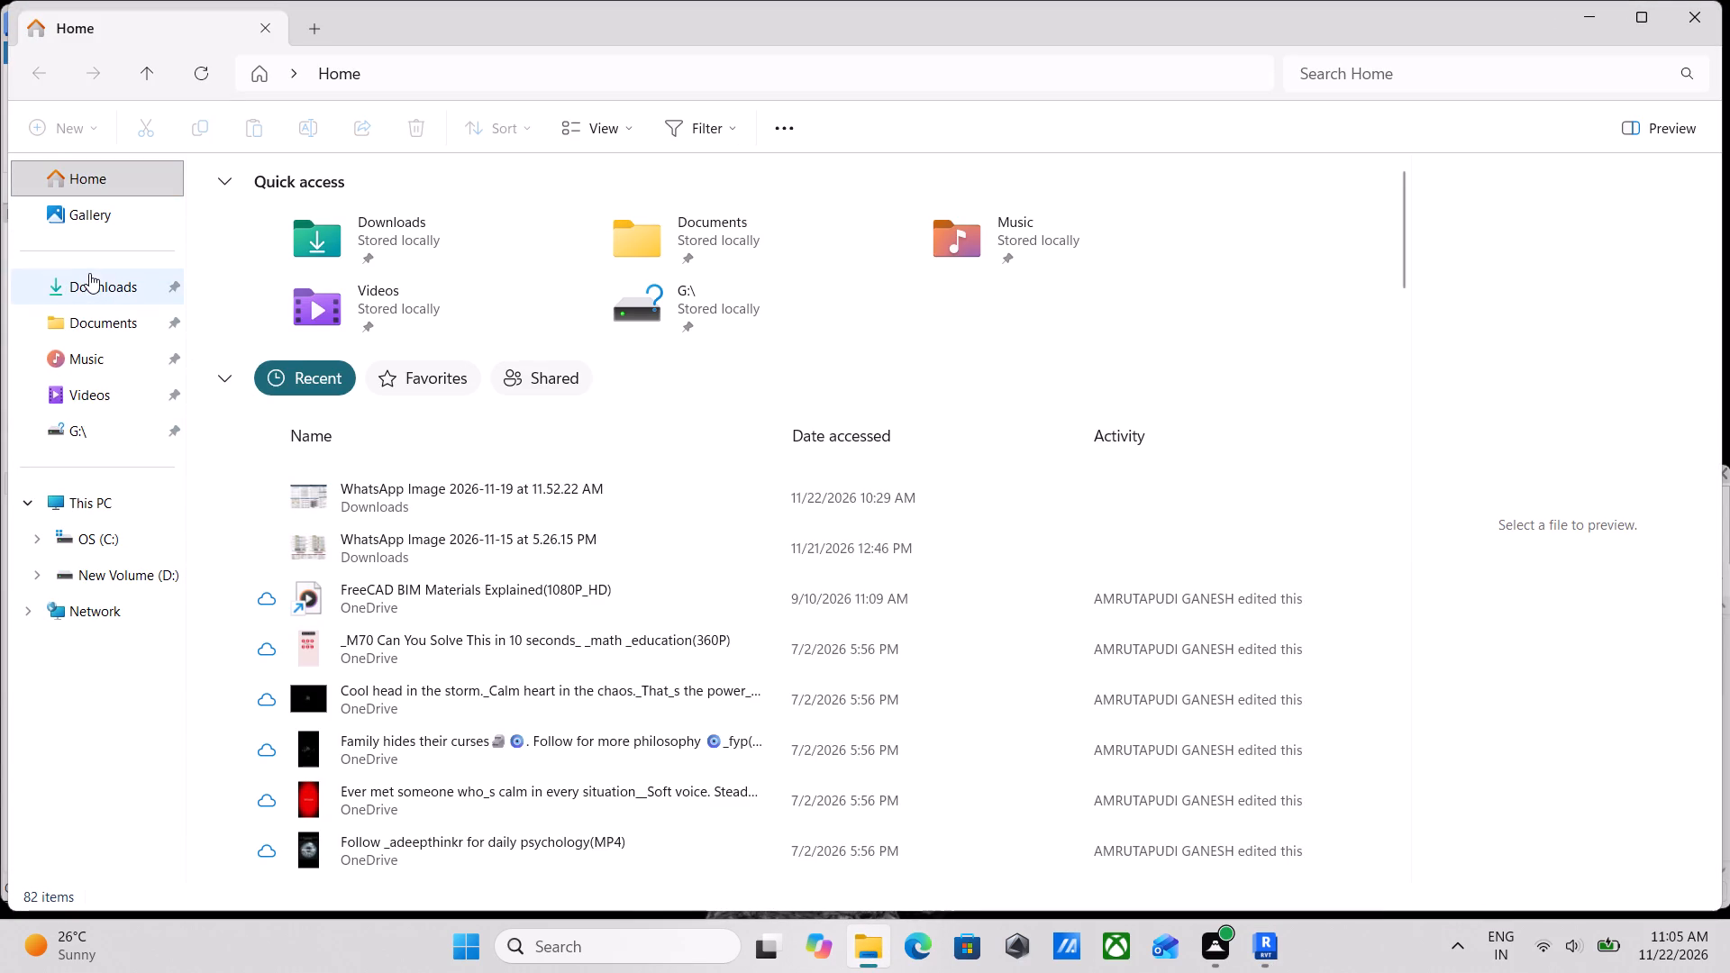
click(94, 285)
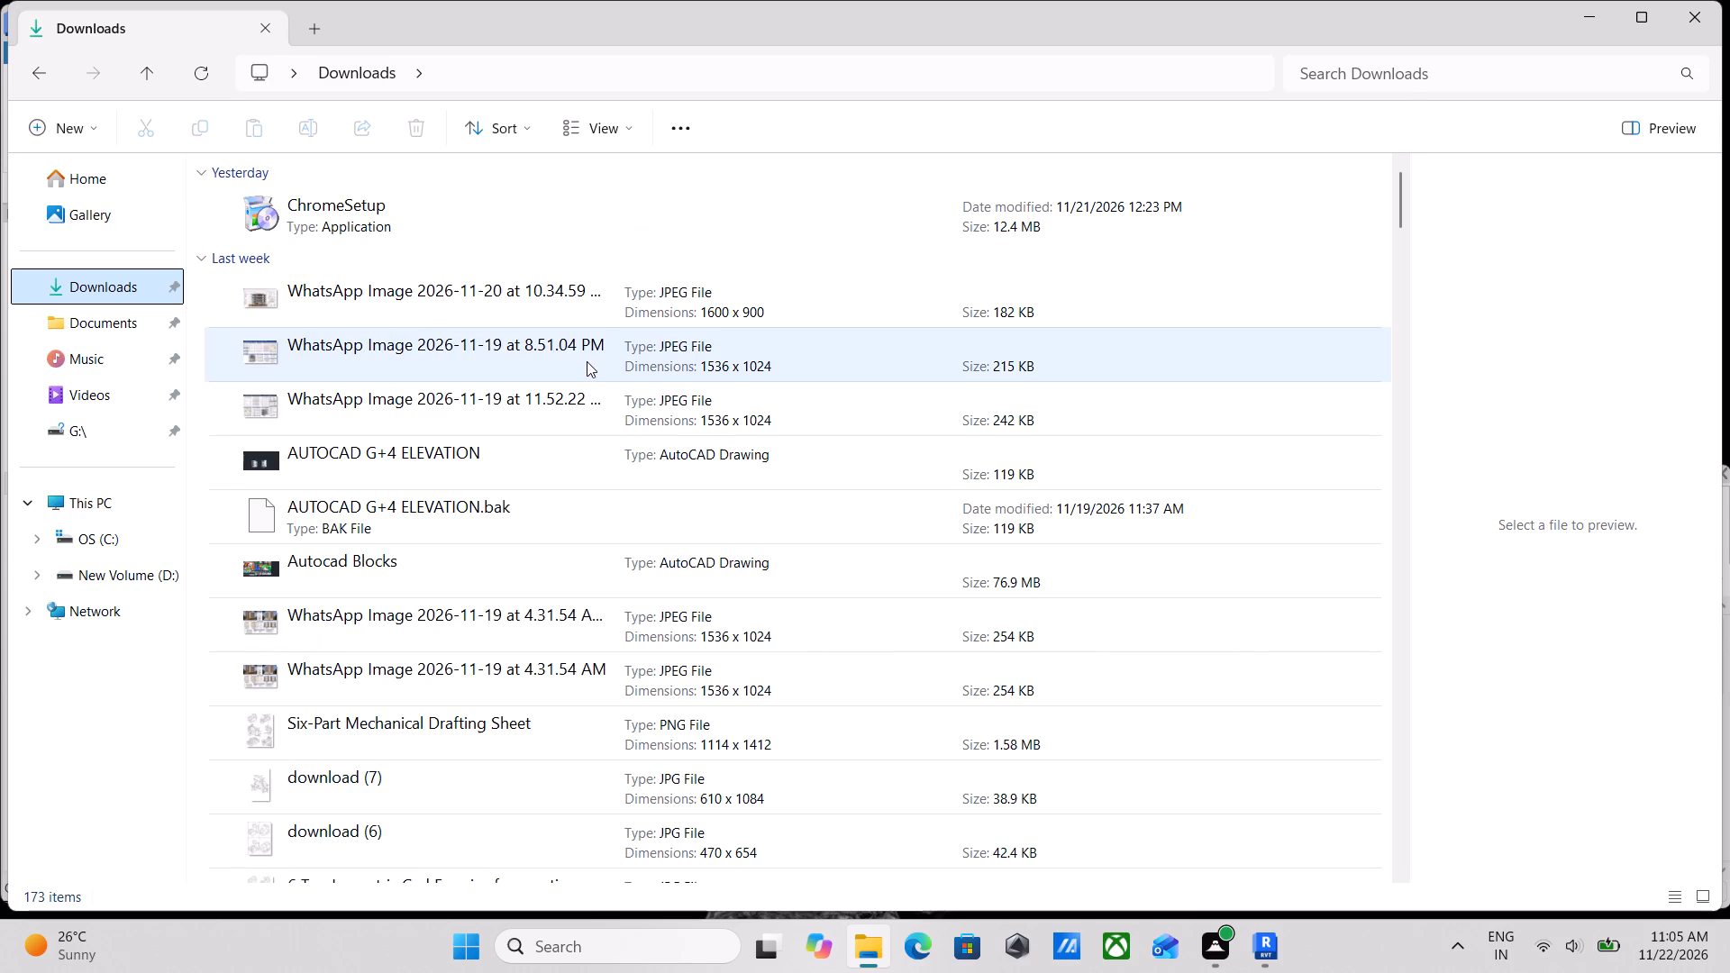
scroll(460, 449, down, 2)
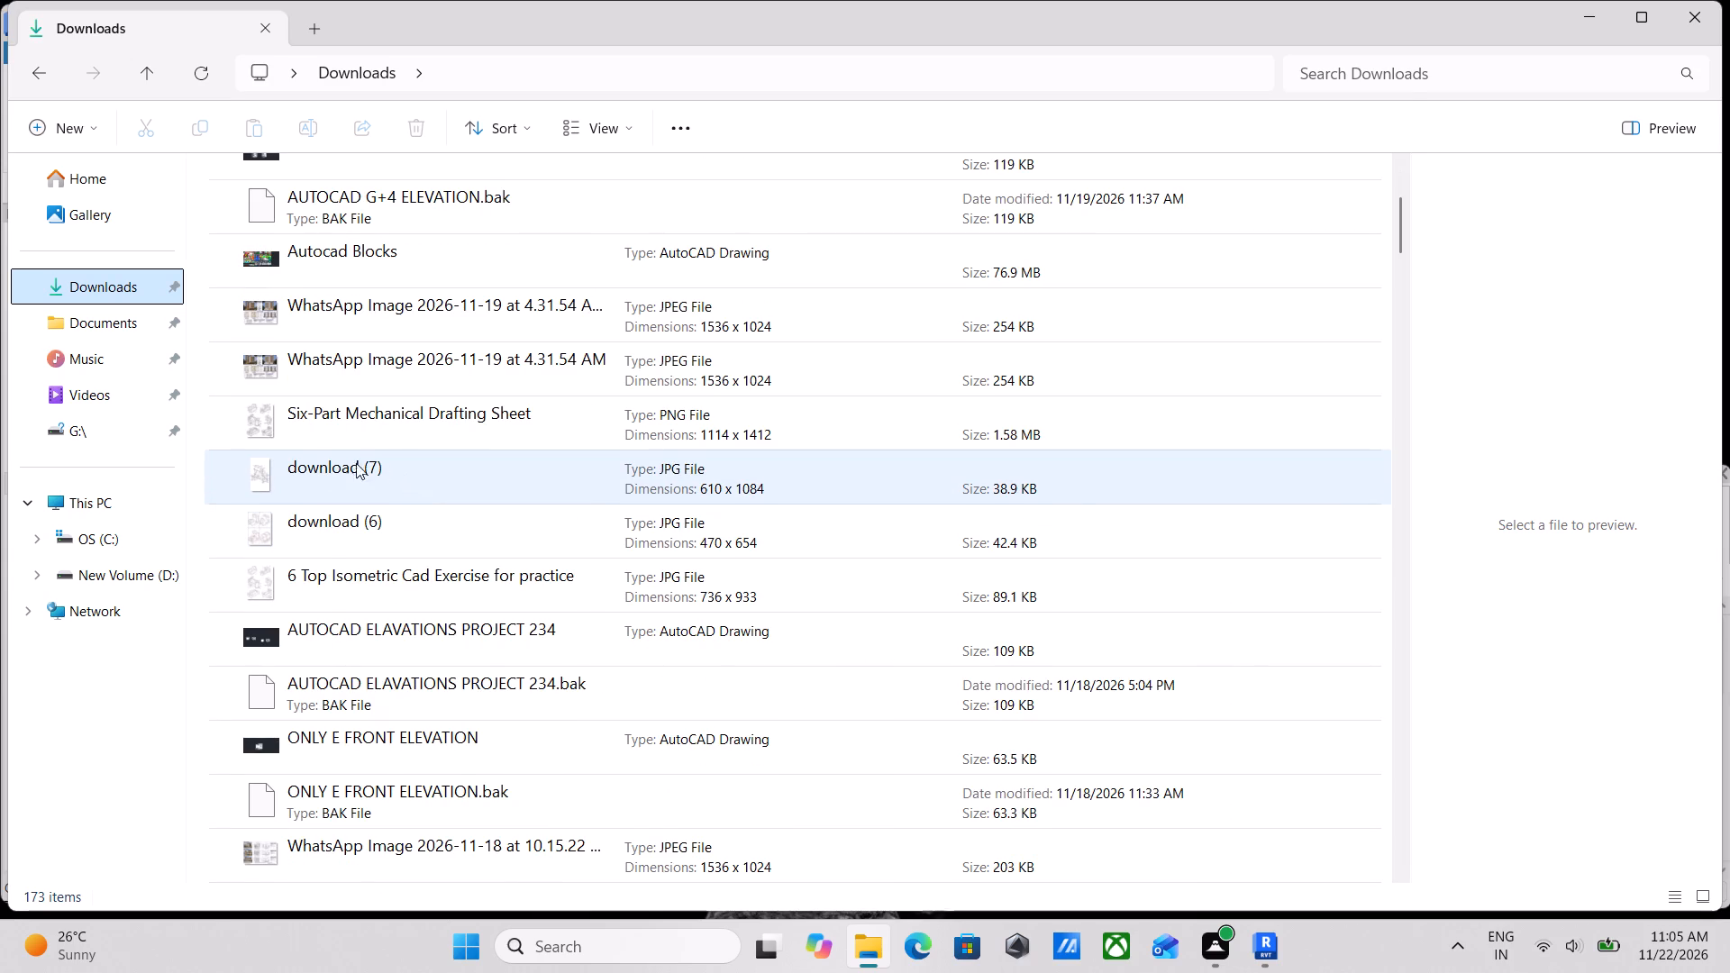
click(267, 471)
click(299, 590)
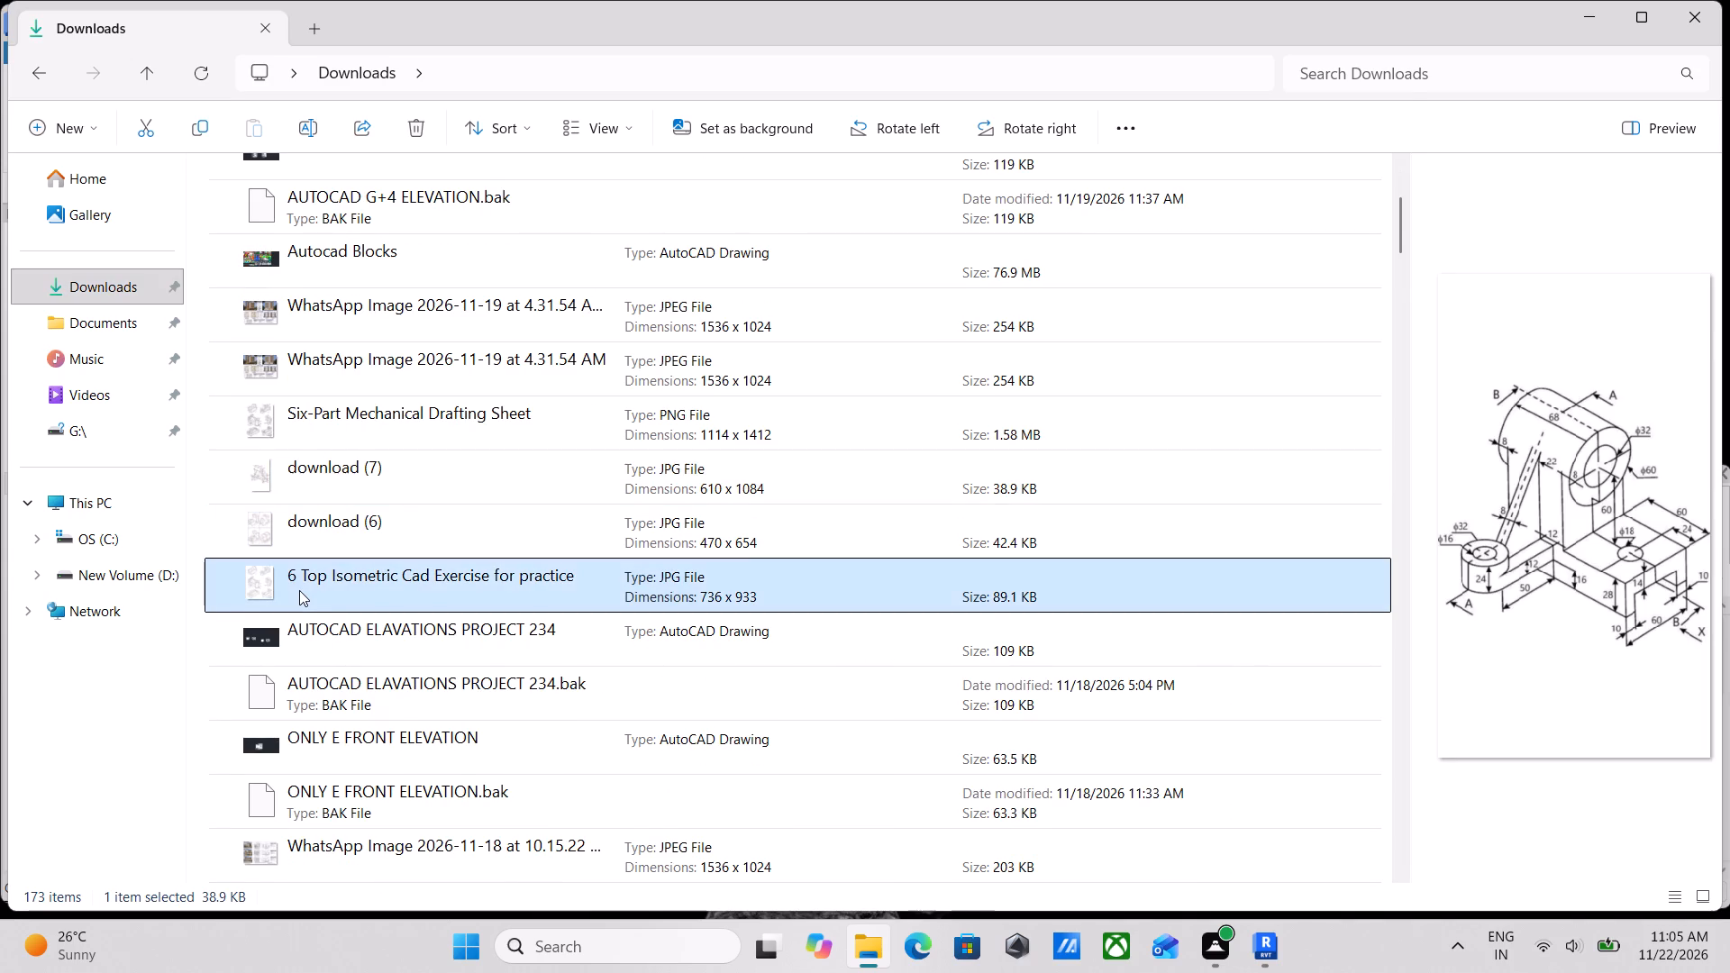
scroll(327, 590, down, 3)
click(279, 465)
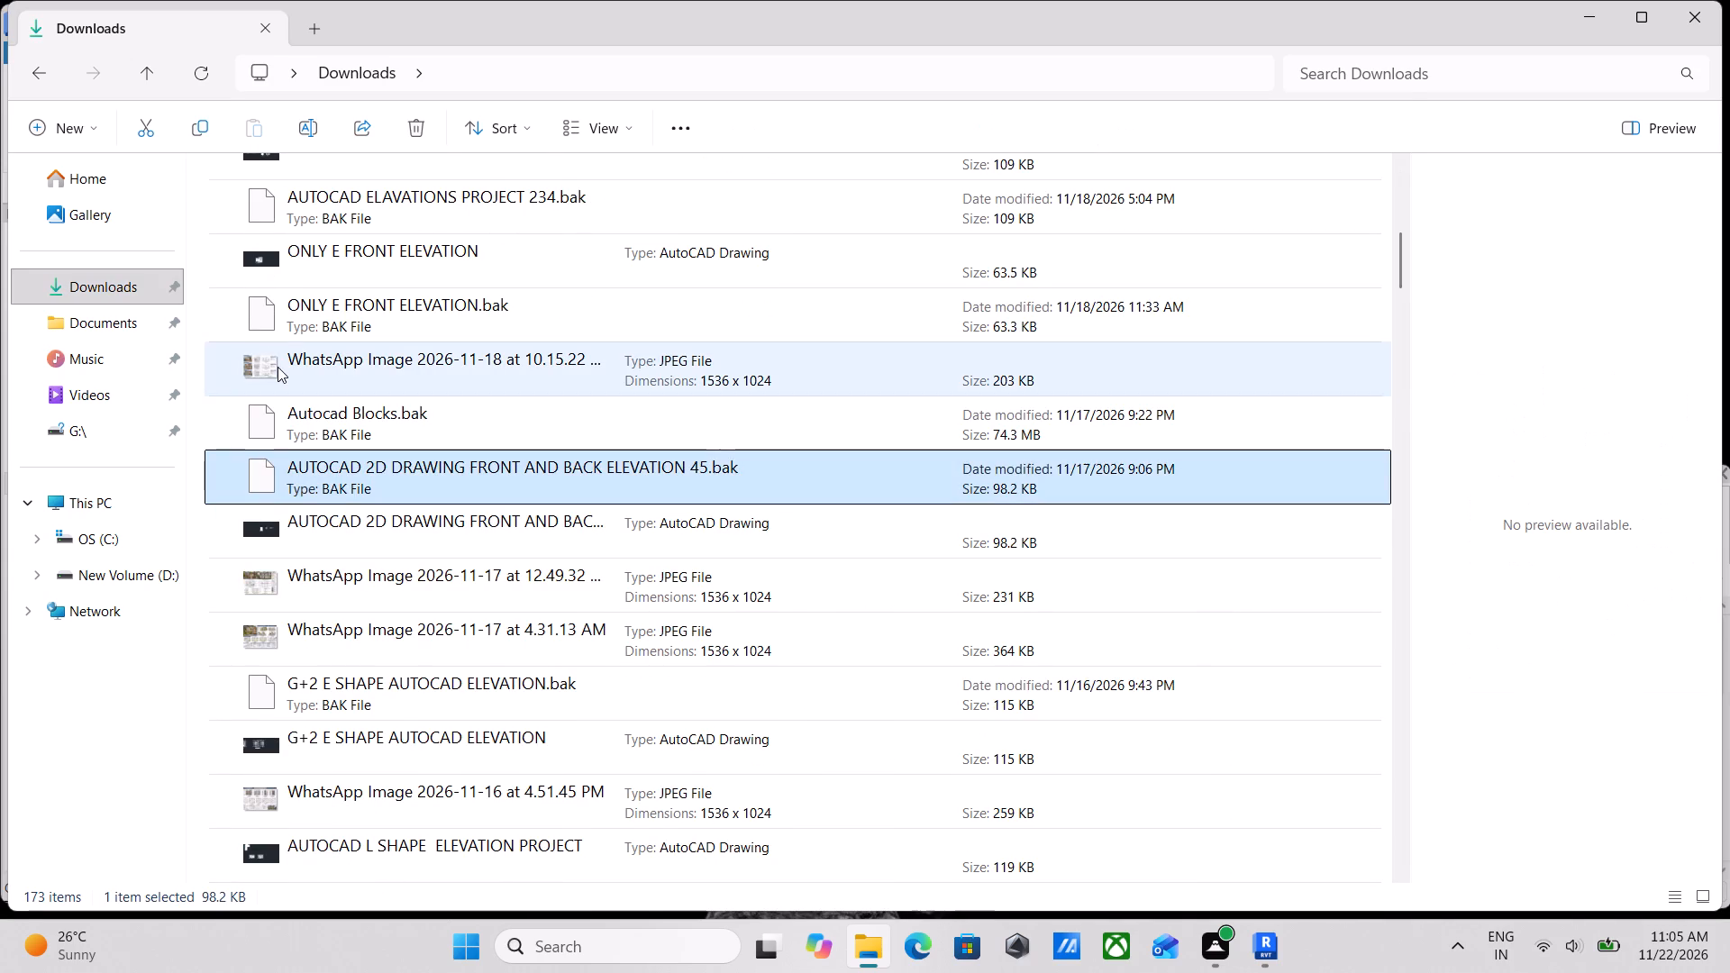
click(278, 367)
scroll(409, 605, down, 2)
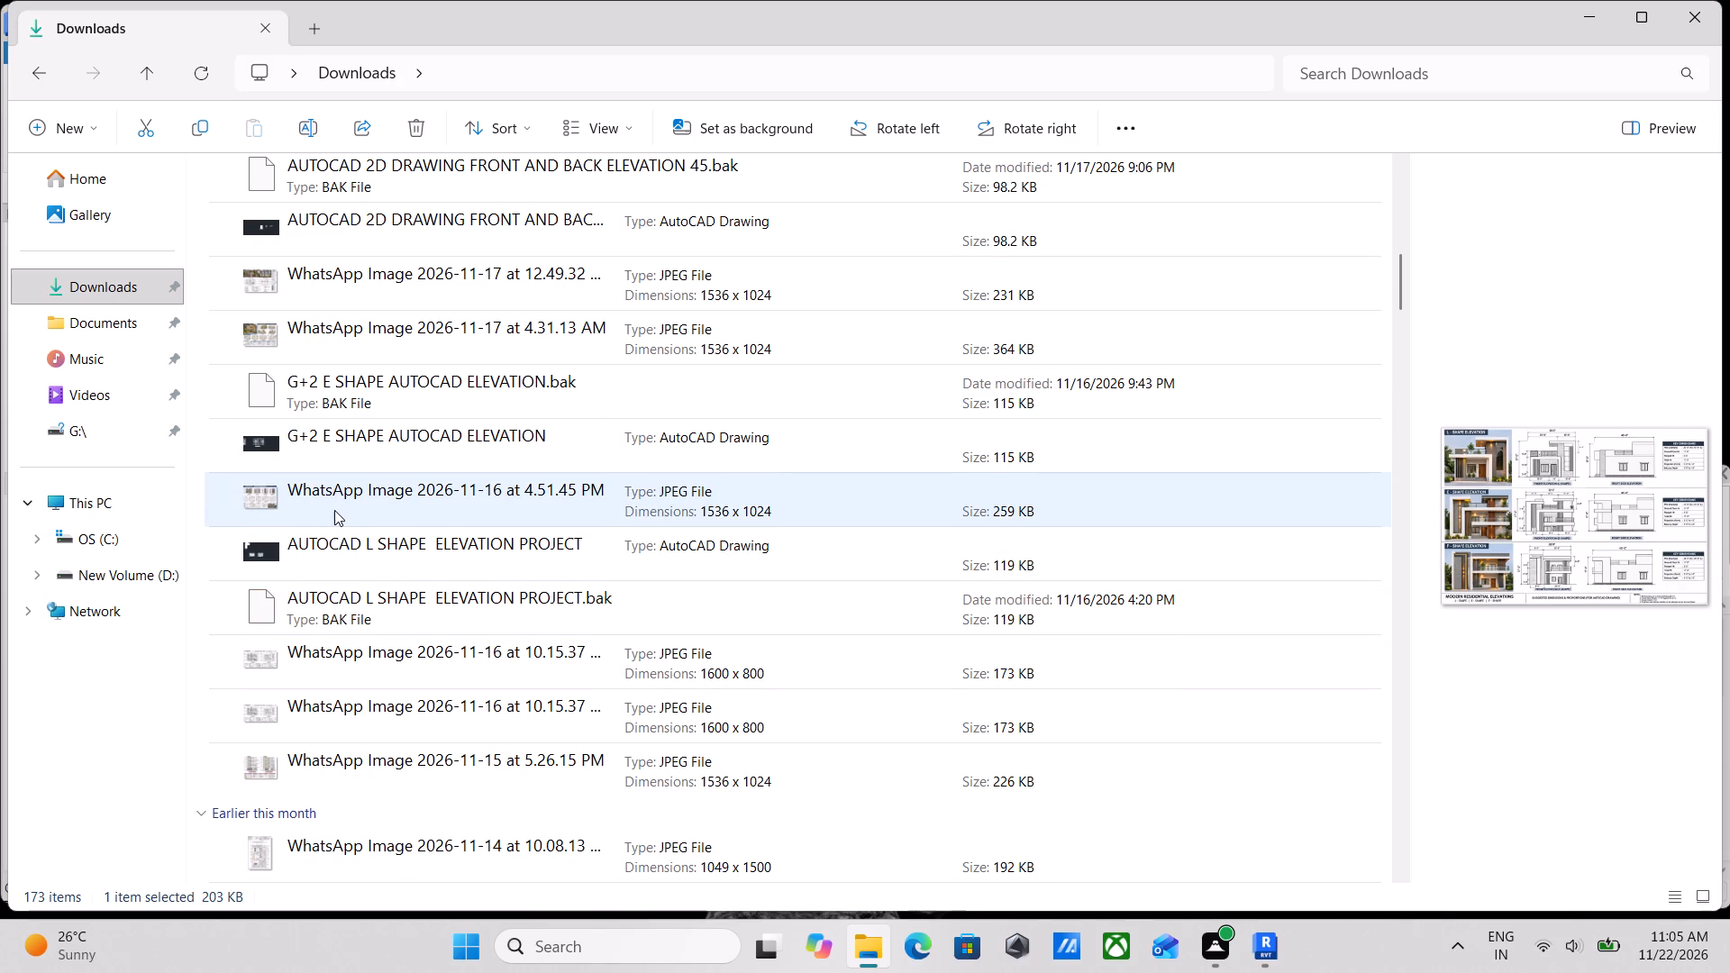
click(289, 545)
click(268, 614)
scroll(275, 641, down, 2)
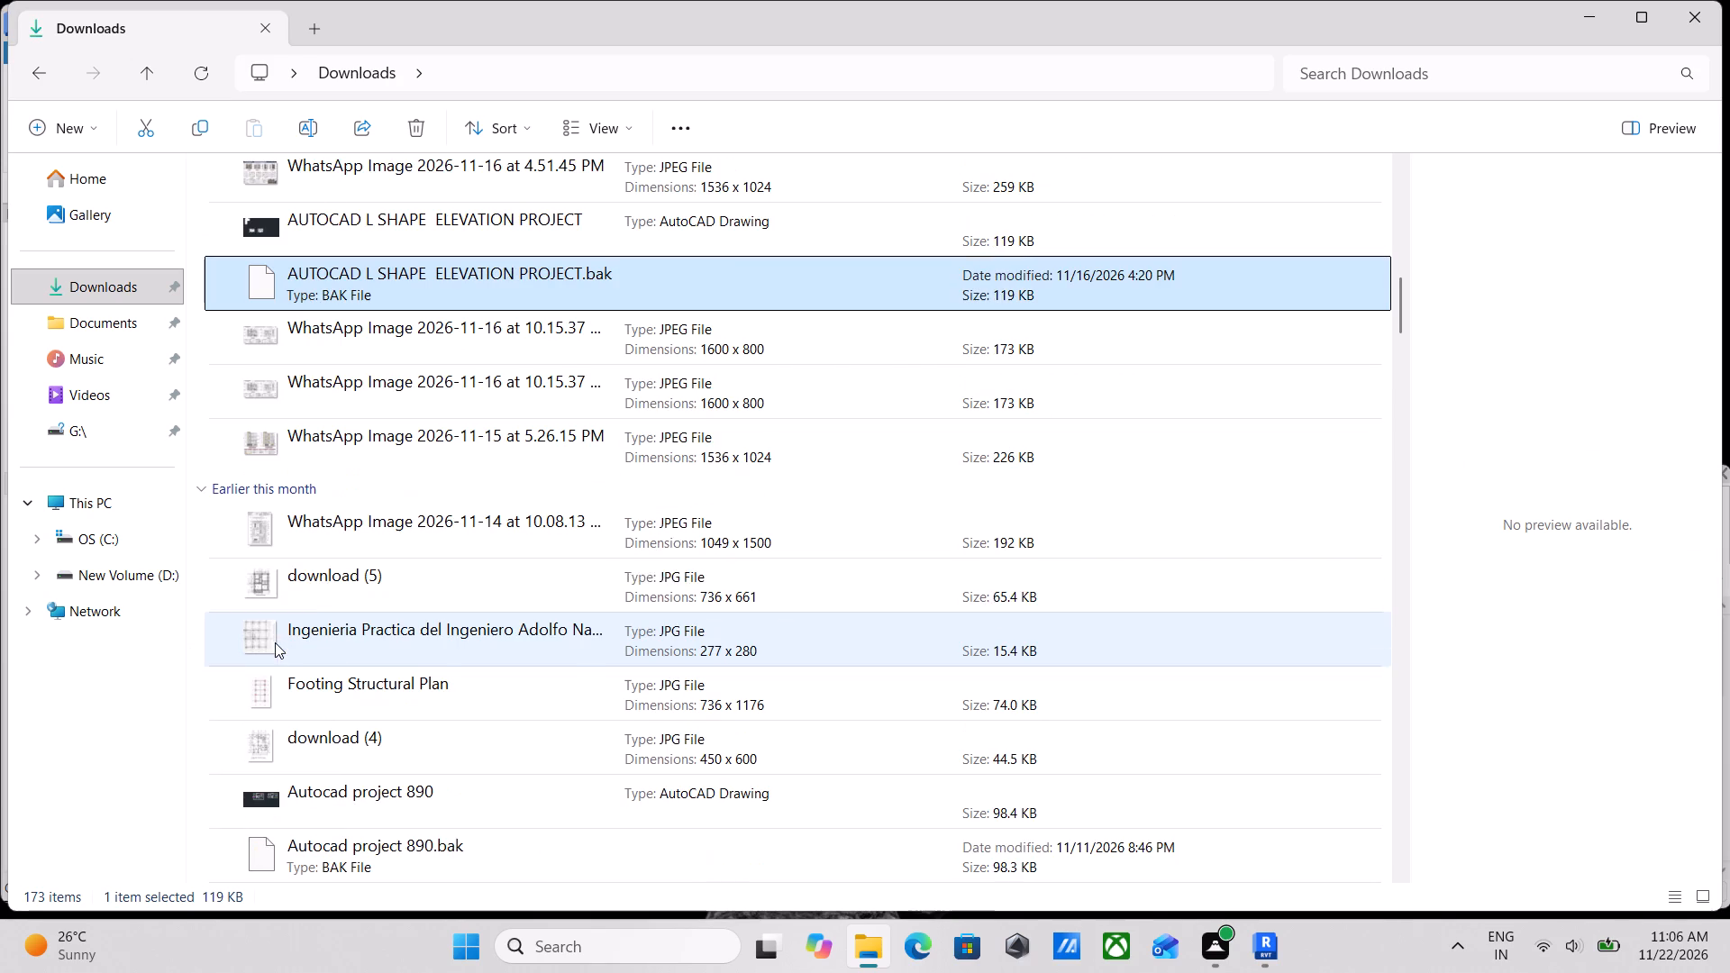
click(274, 410)
click(281, 448)
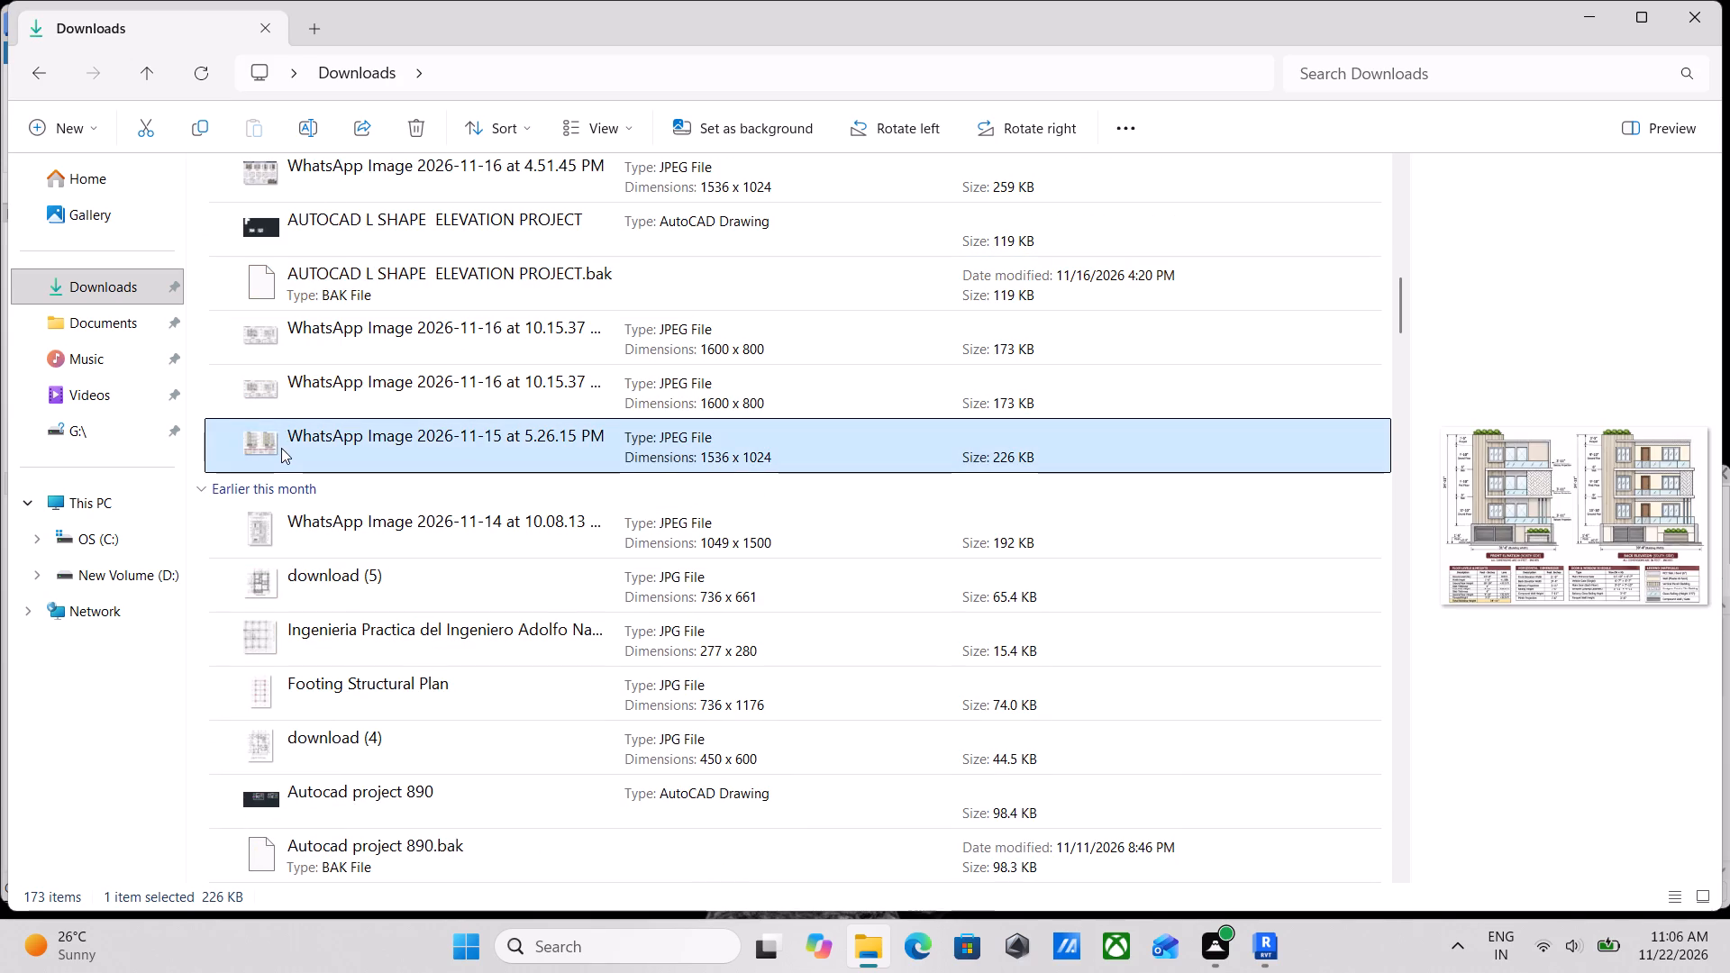
click(289, 555)
scroll(290, 589, down, 2)
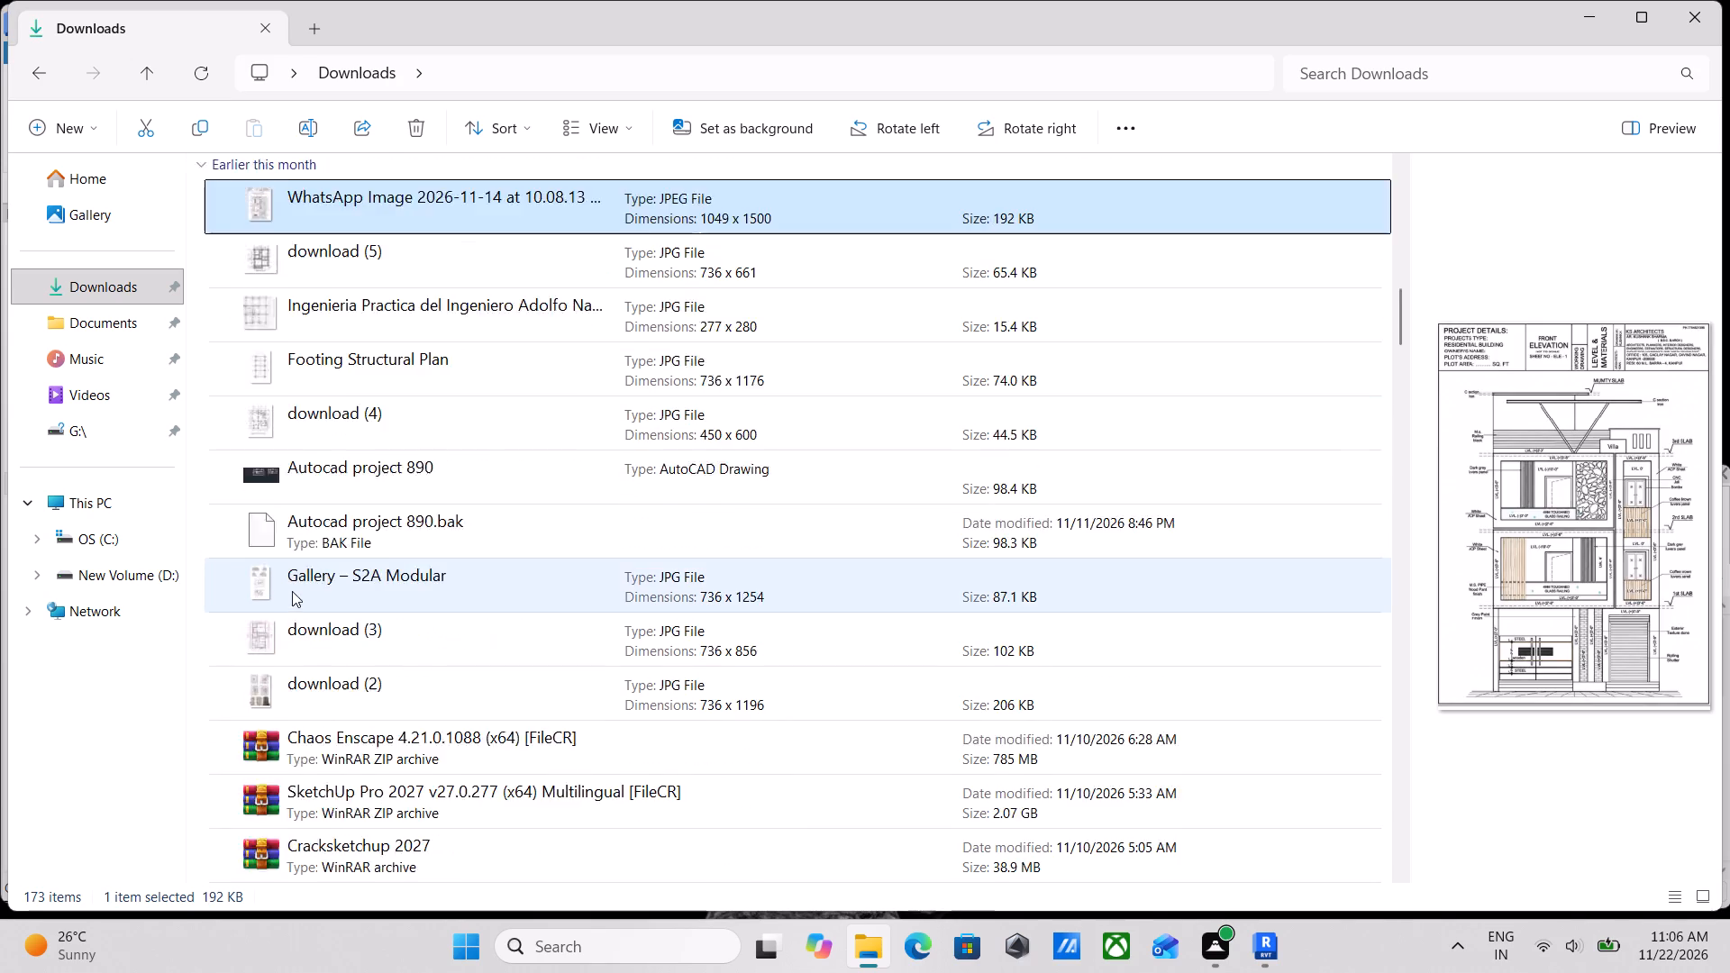
scroll(292, 591, down, 1)
click(277, 481)
click(268, 408)
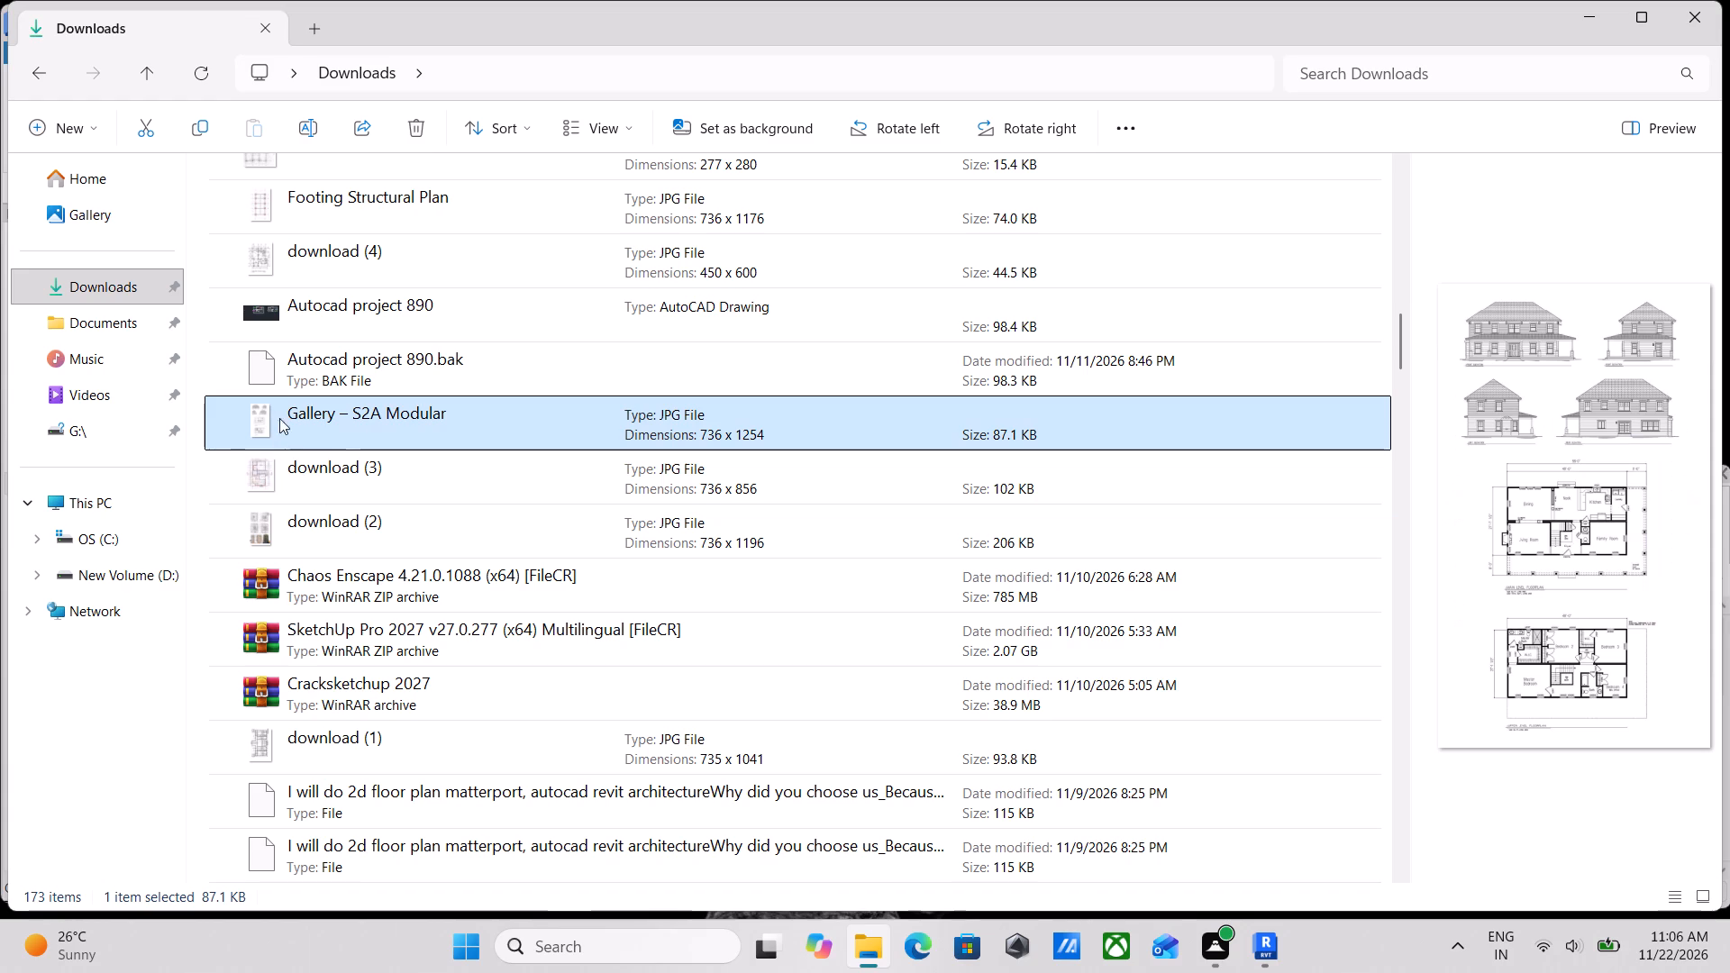
click(281, 368)
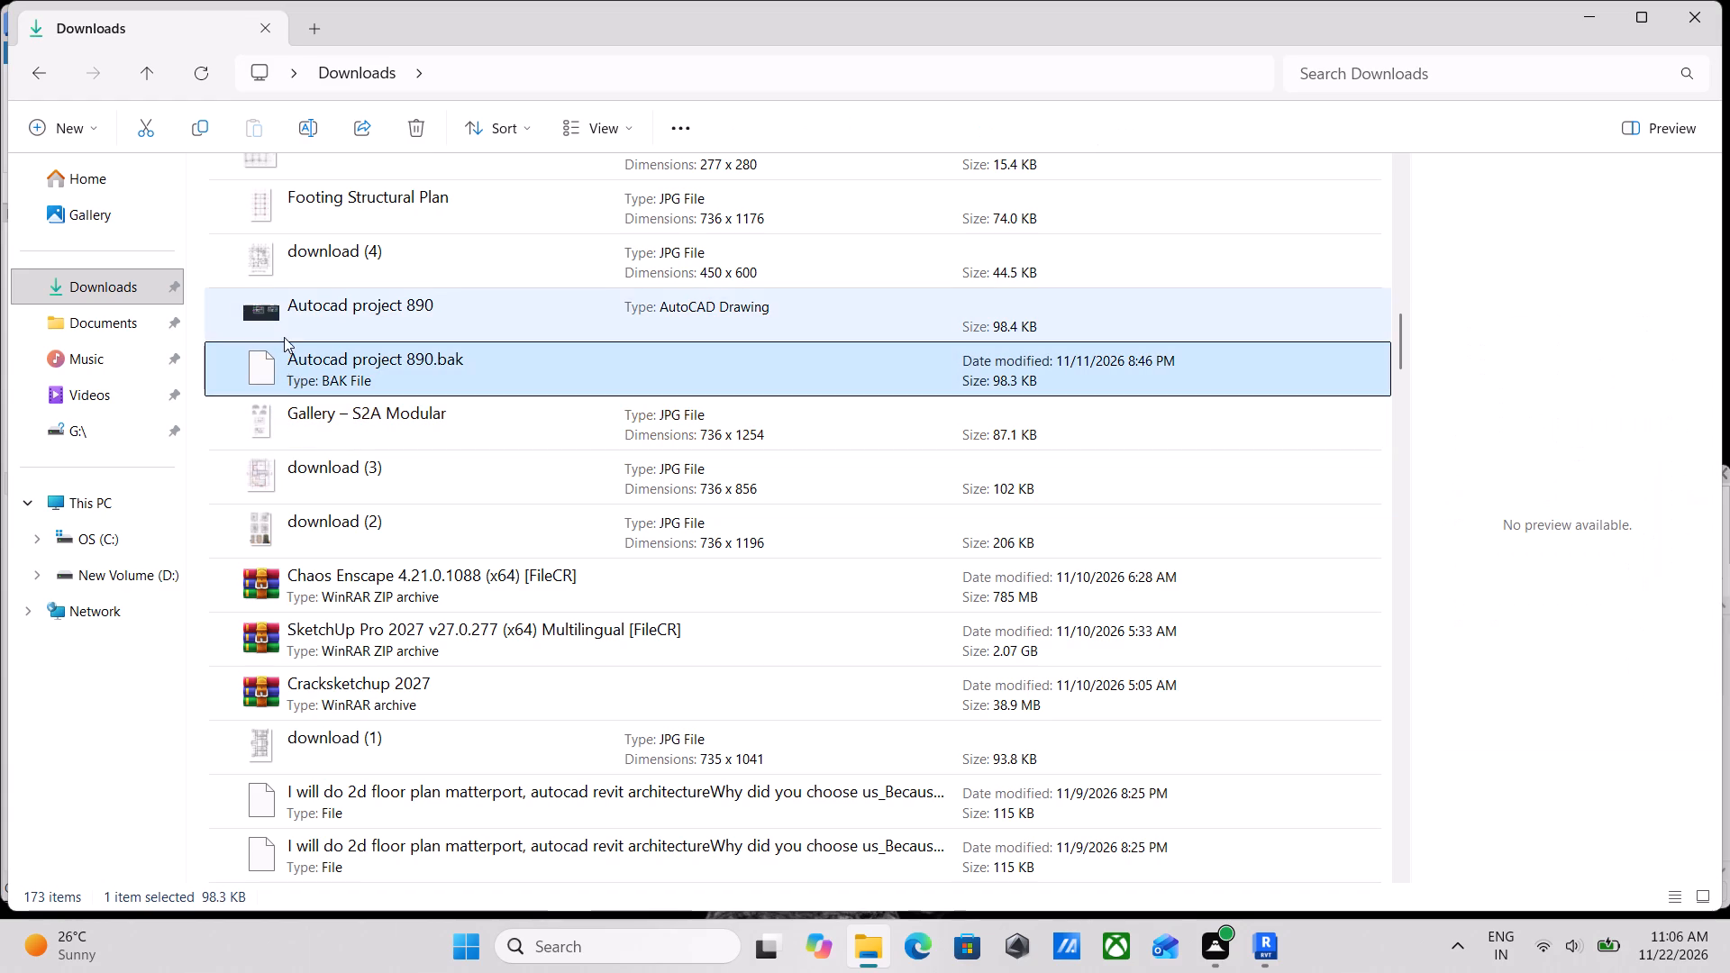
click(287, 519)
scroll(287, 519, down, 2)
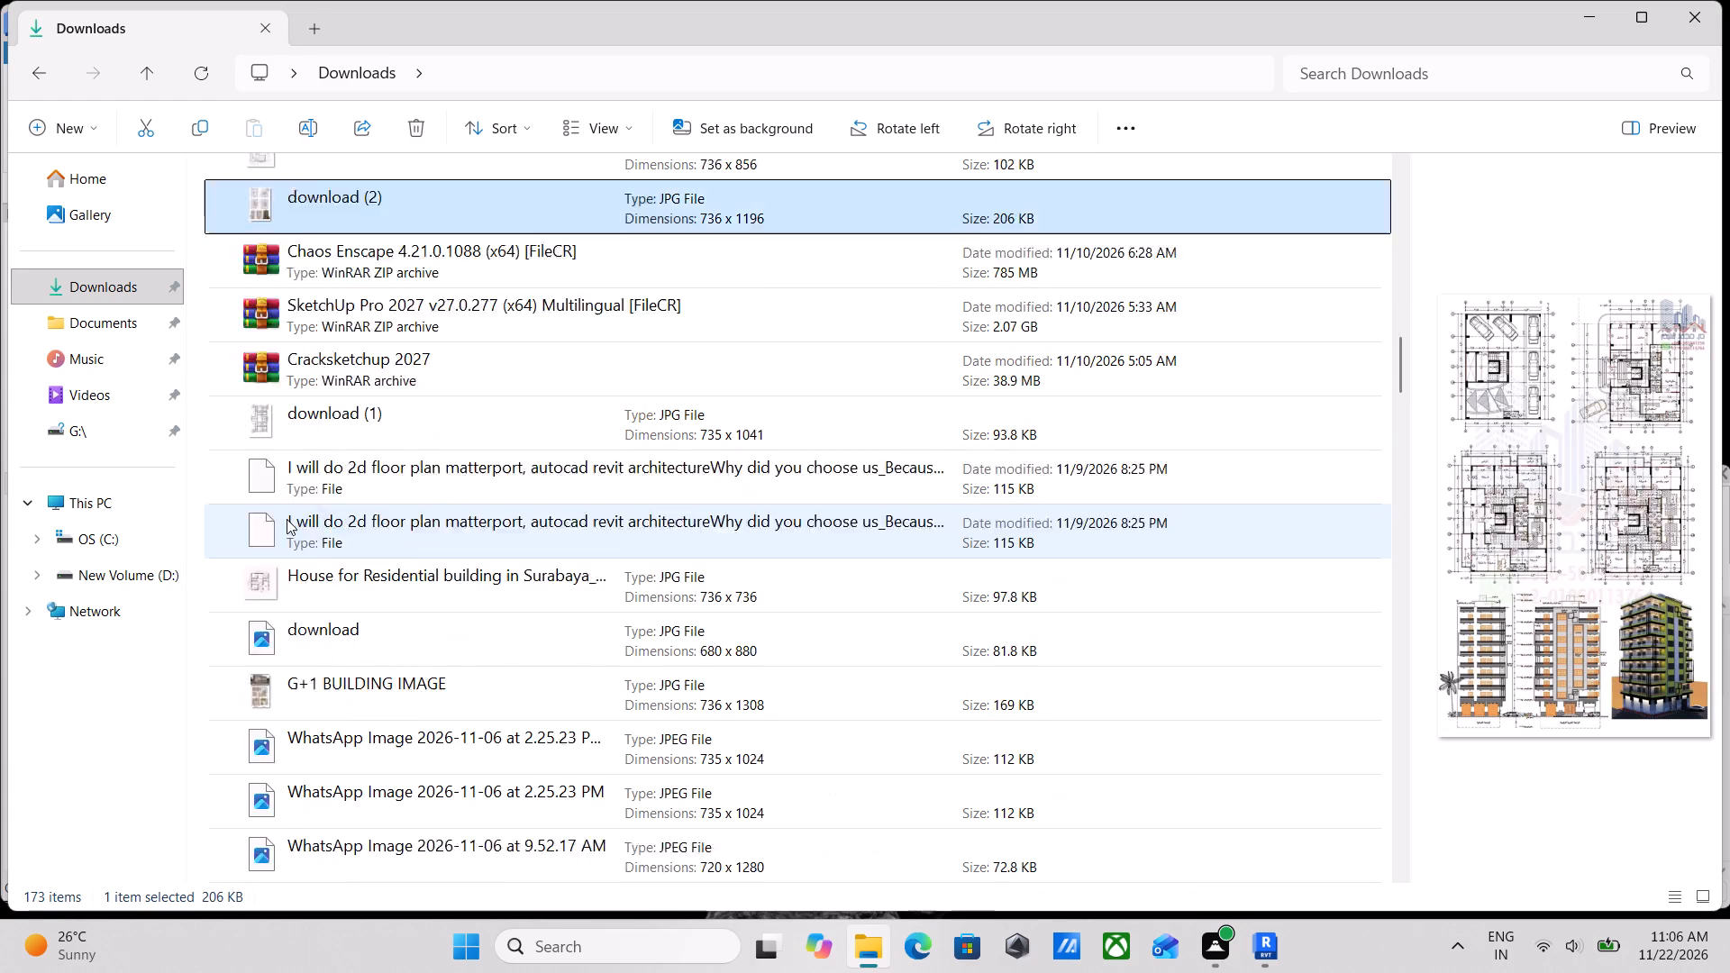
scroll(287, 519, down, 1)
click(274, 429)
click(281, 467)
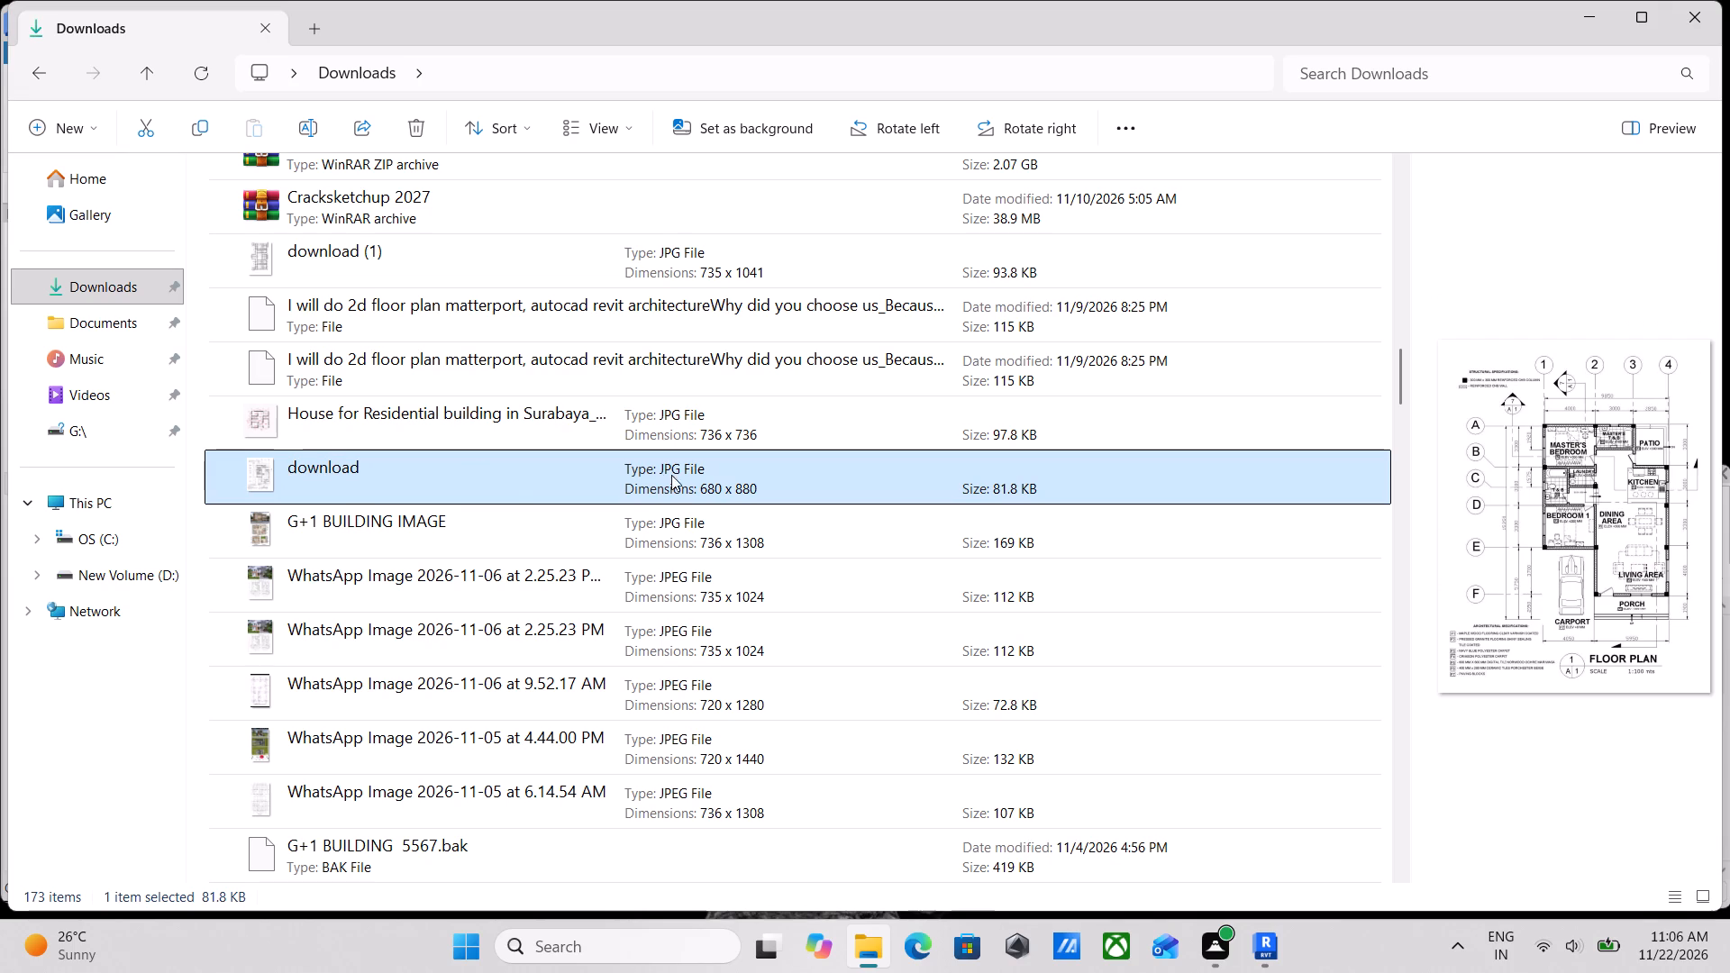
click(297, 578)
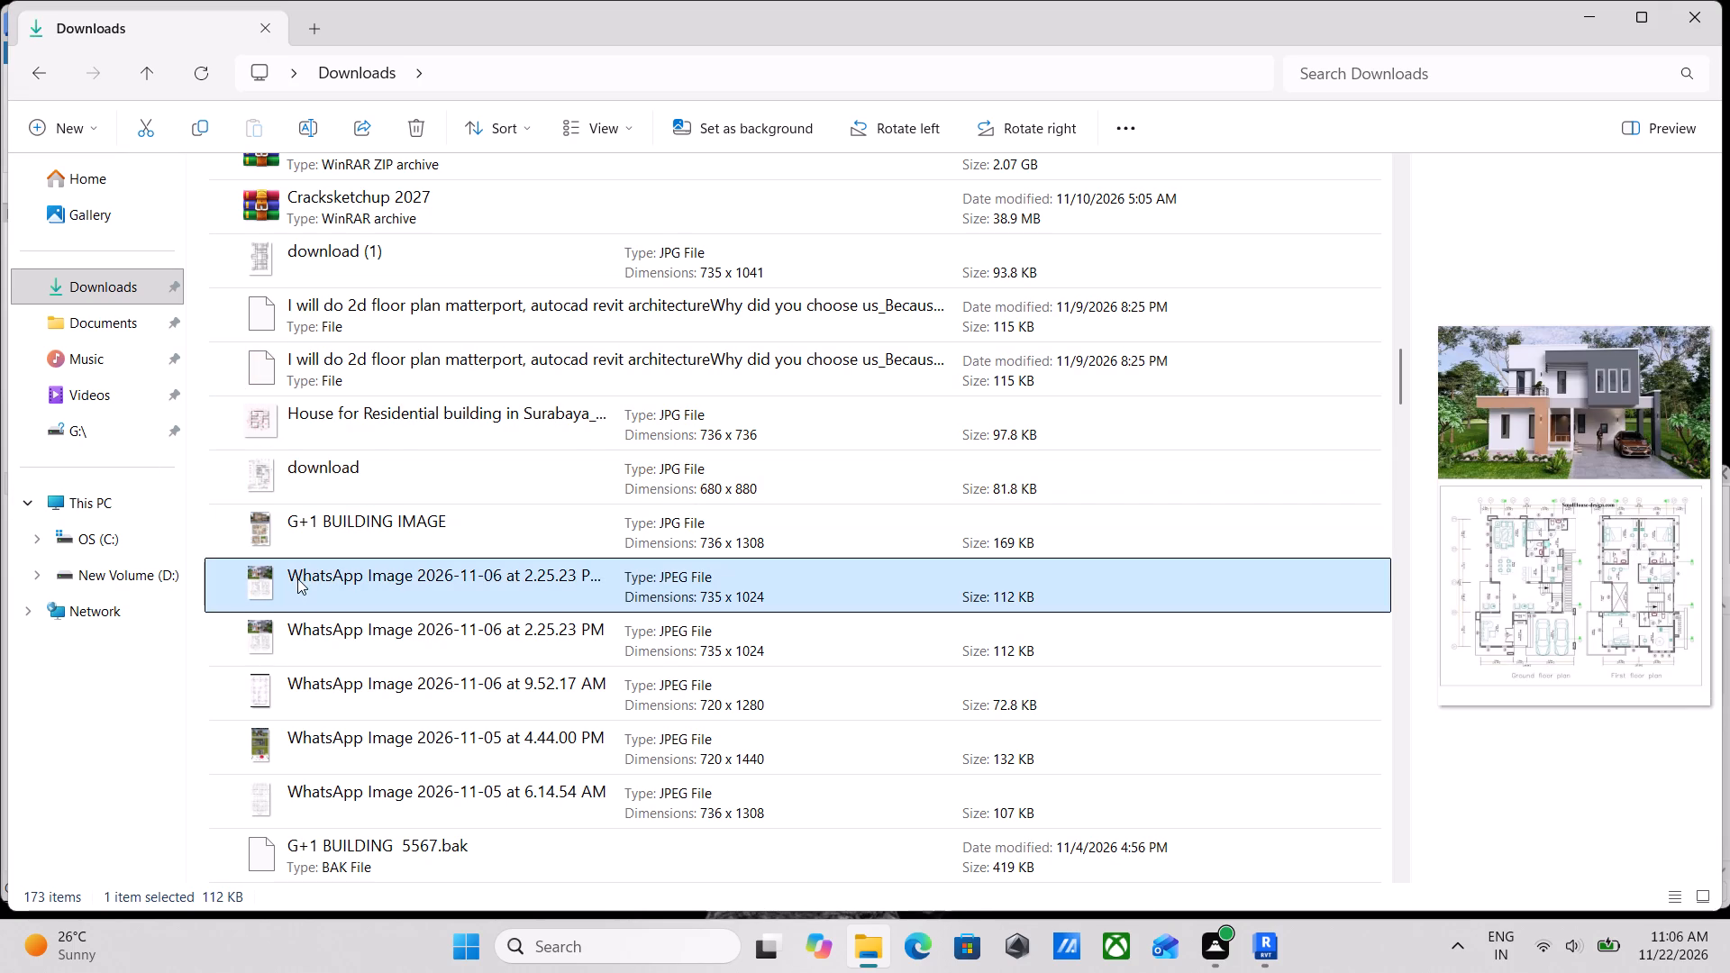
click(280, 545)
click(250, 541)
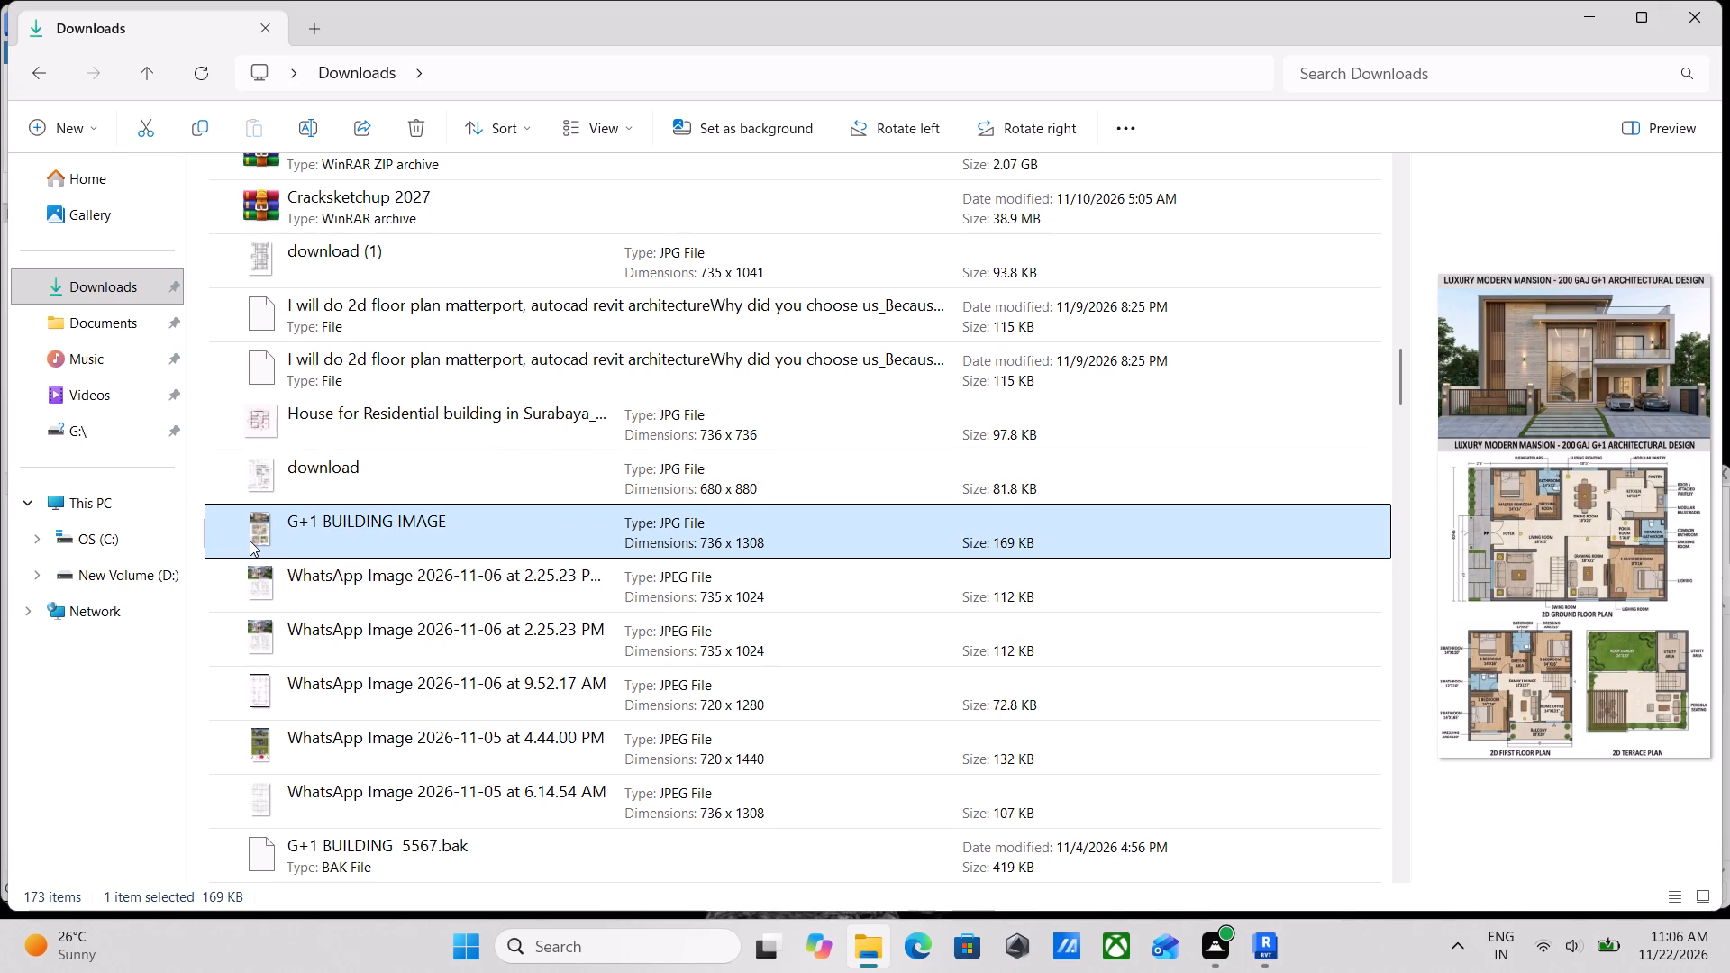
click(259, 648)
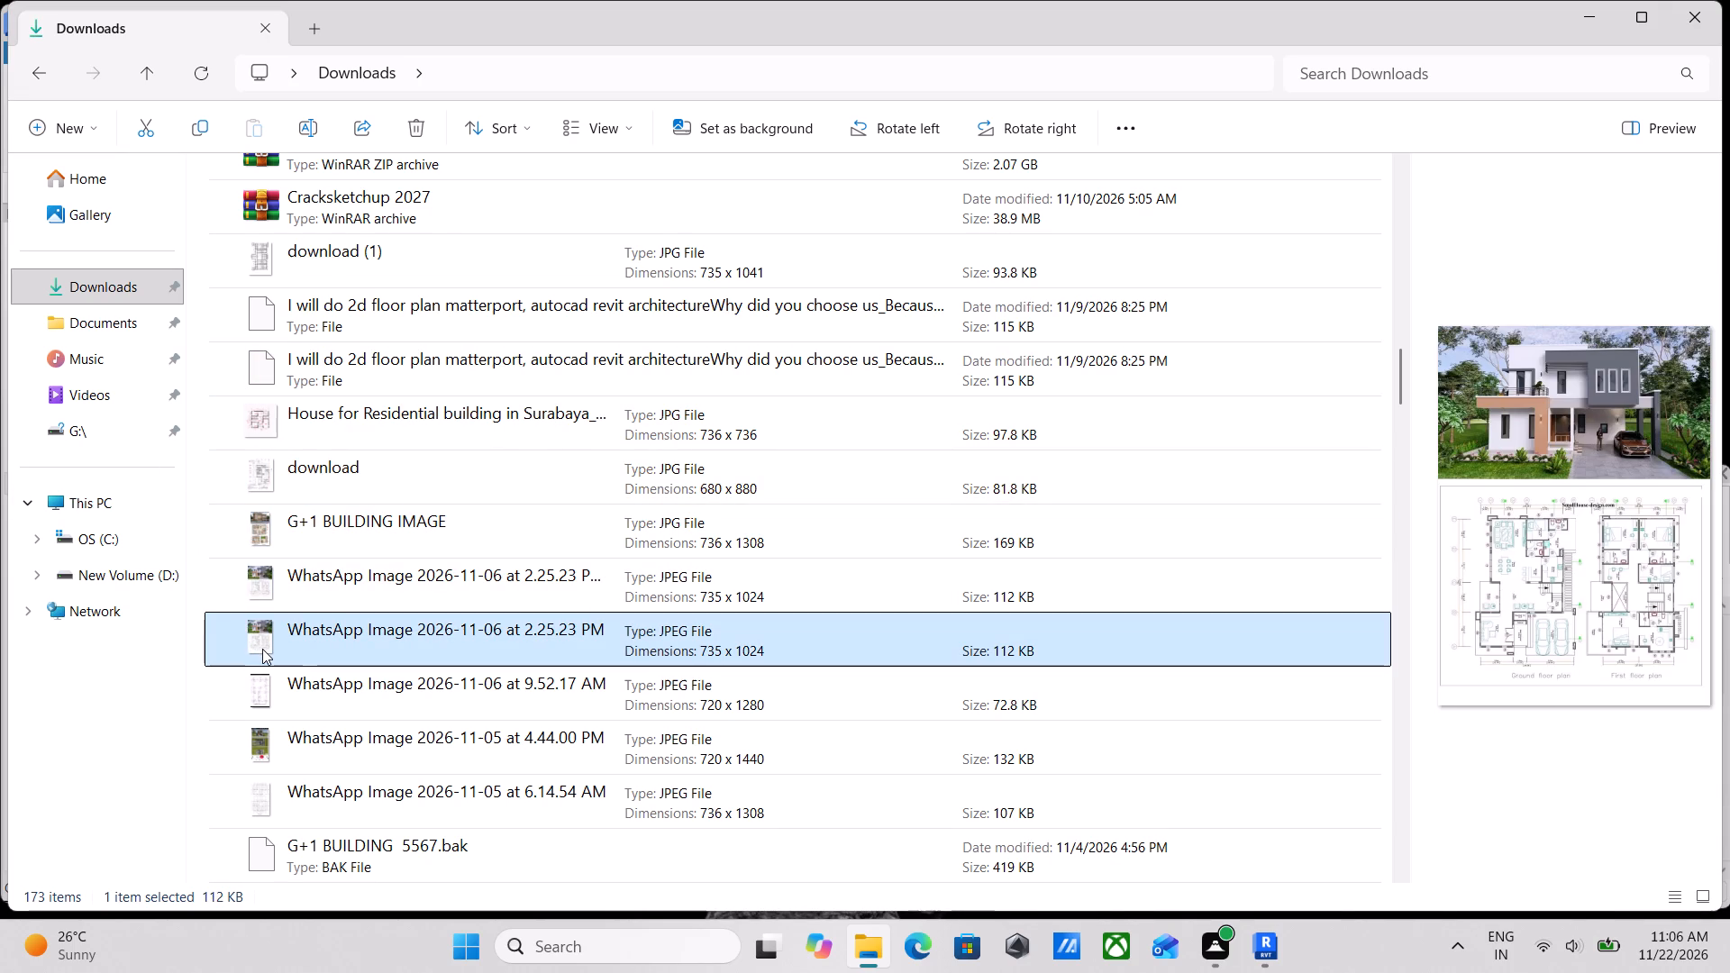
scroll(262, 649, down, 1)
click(255, 518)
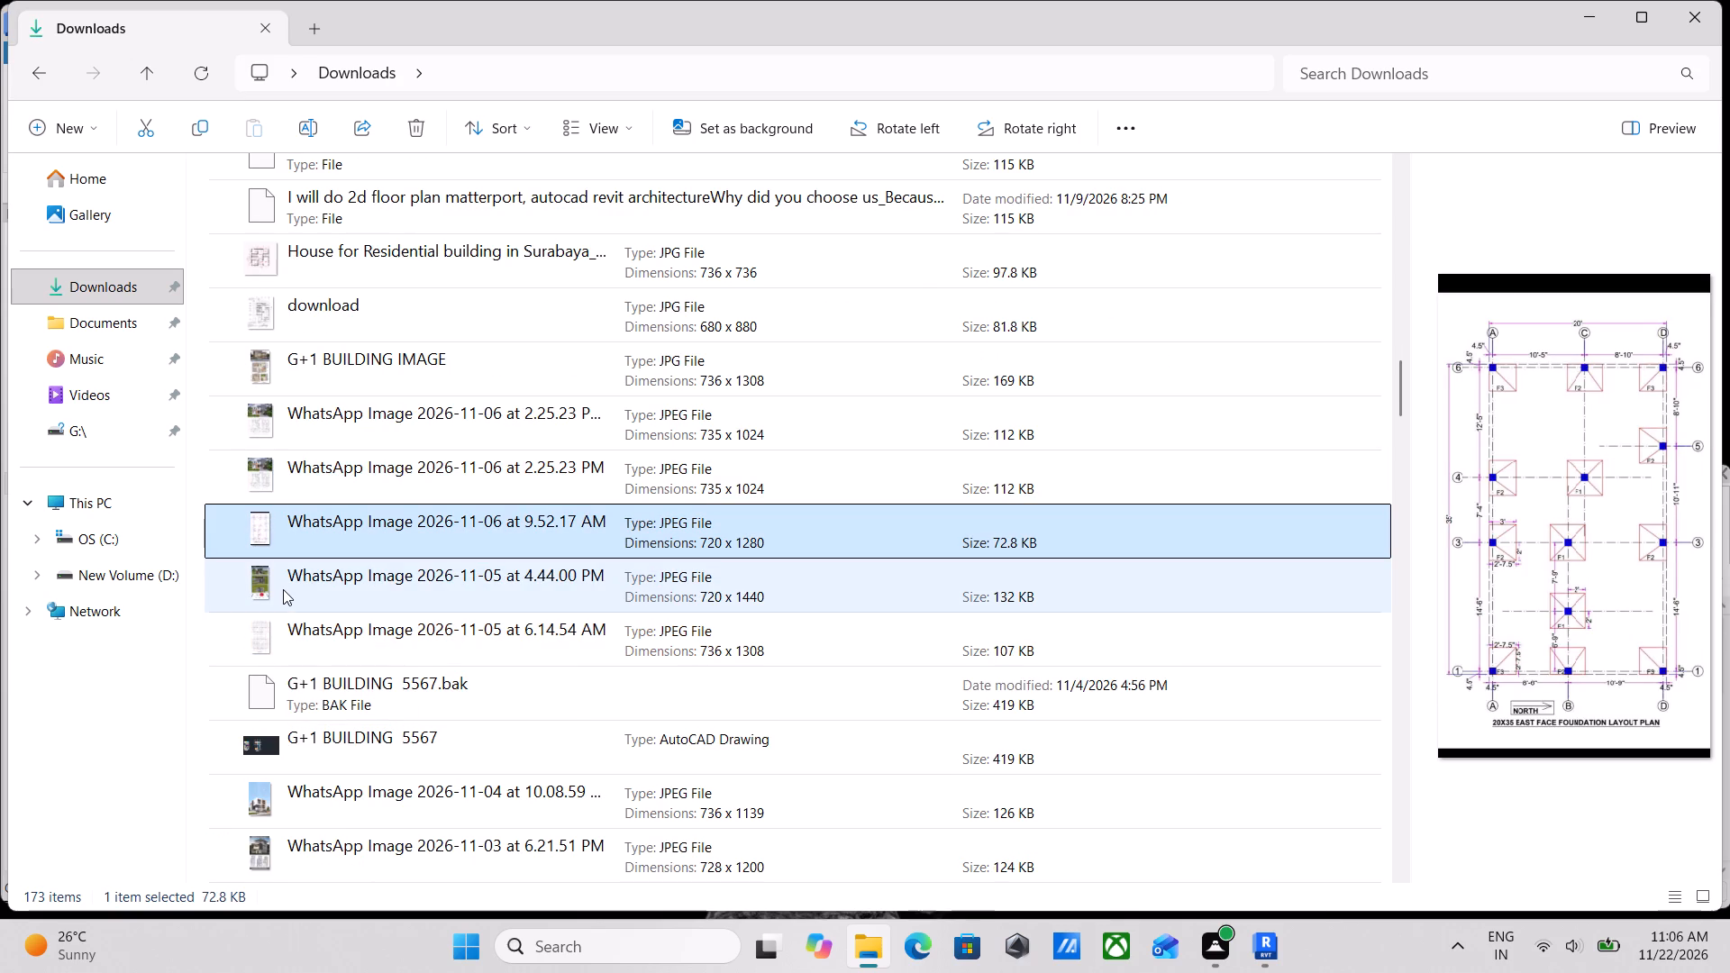
click(283, 590)
scroll(283, 591, down, 1)
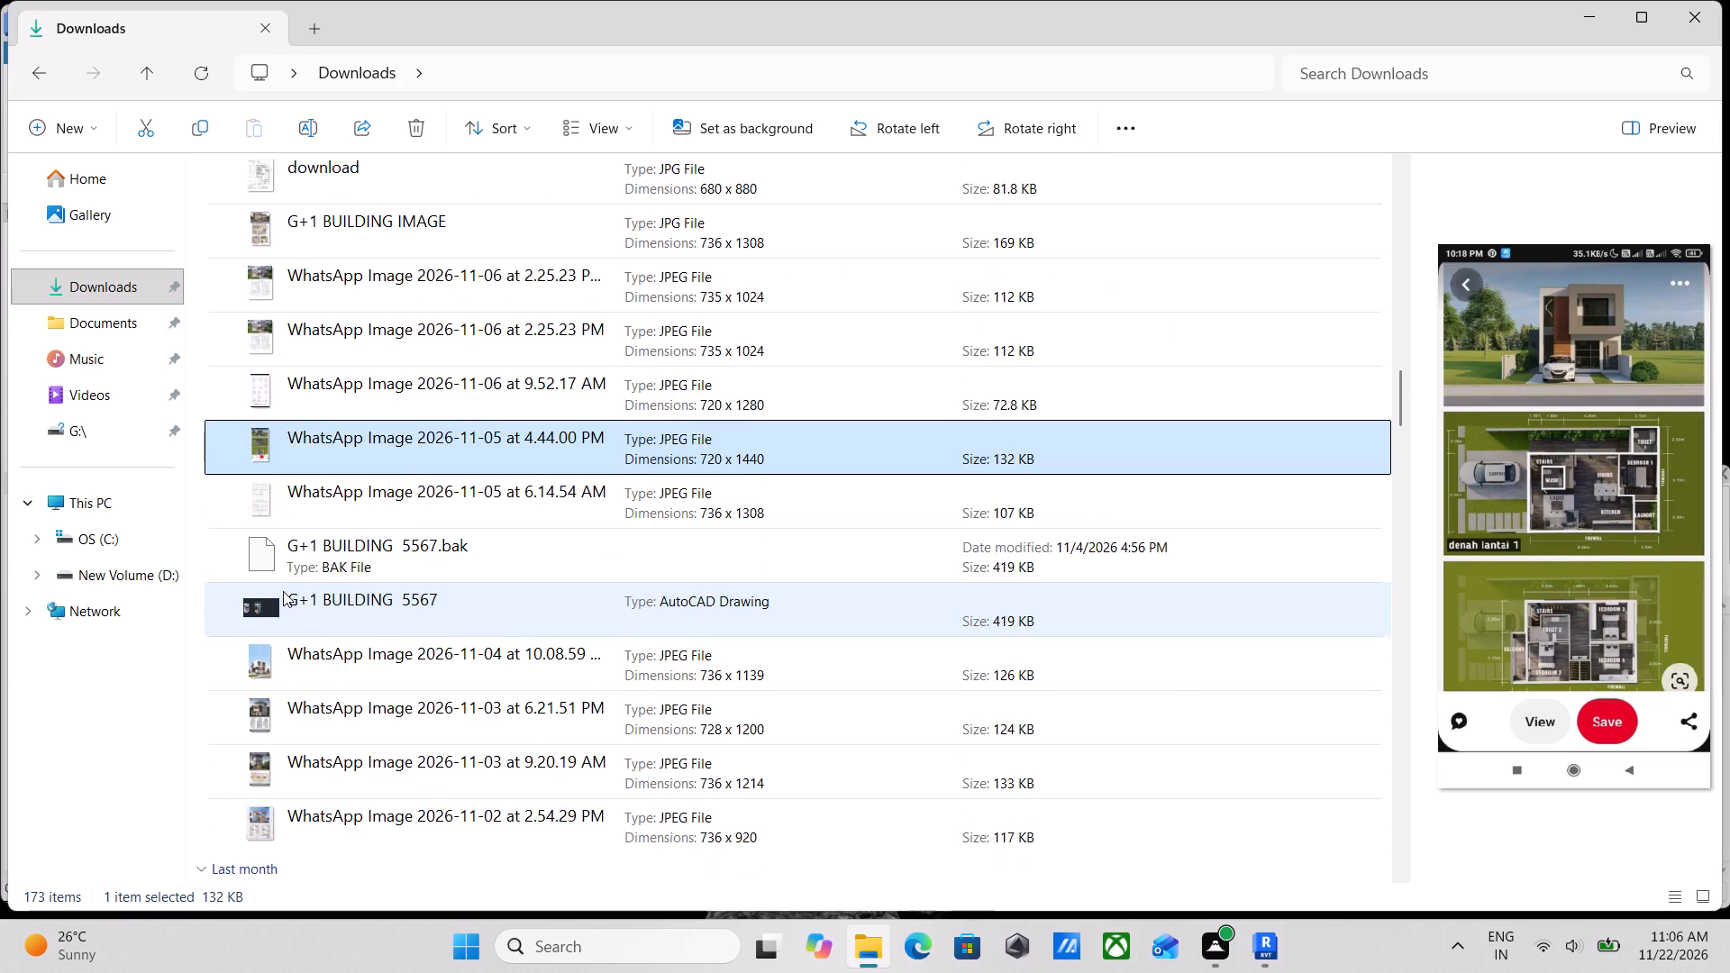
scroll(283, 591, down, 2)
Re-examine the mid-November elevation sheets and the earlier floor and footing plan images, including Footing Structural Plan and download (3), (4) and (5).
scroll(288, 503, up, 13)
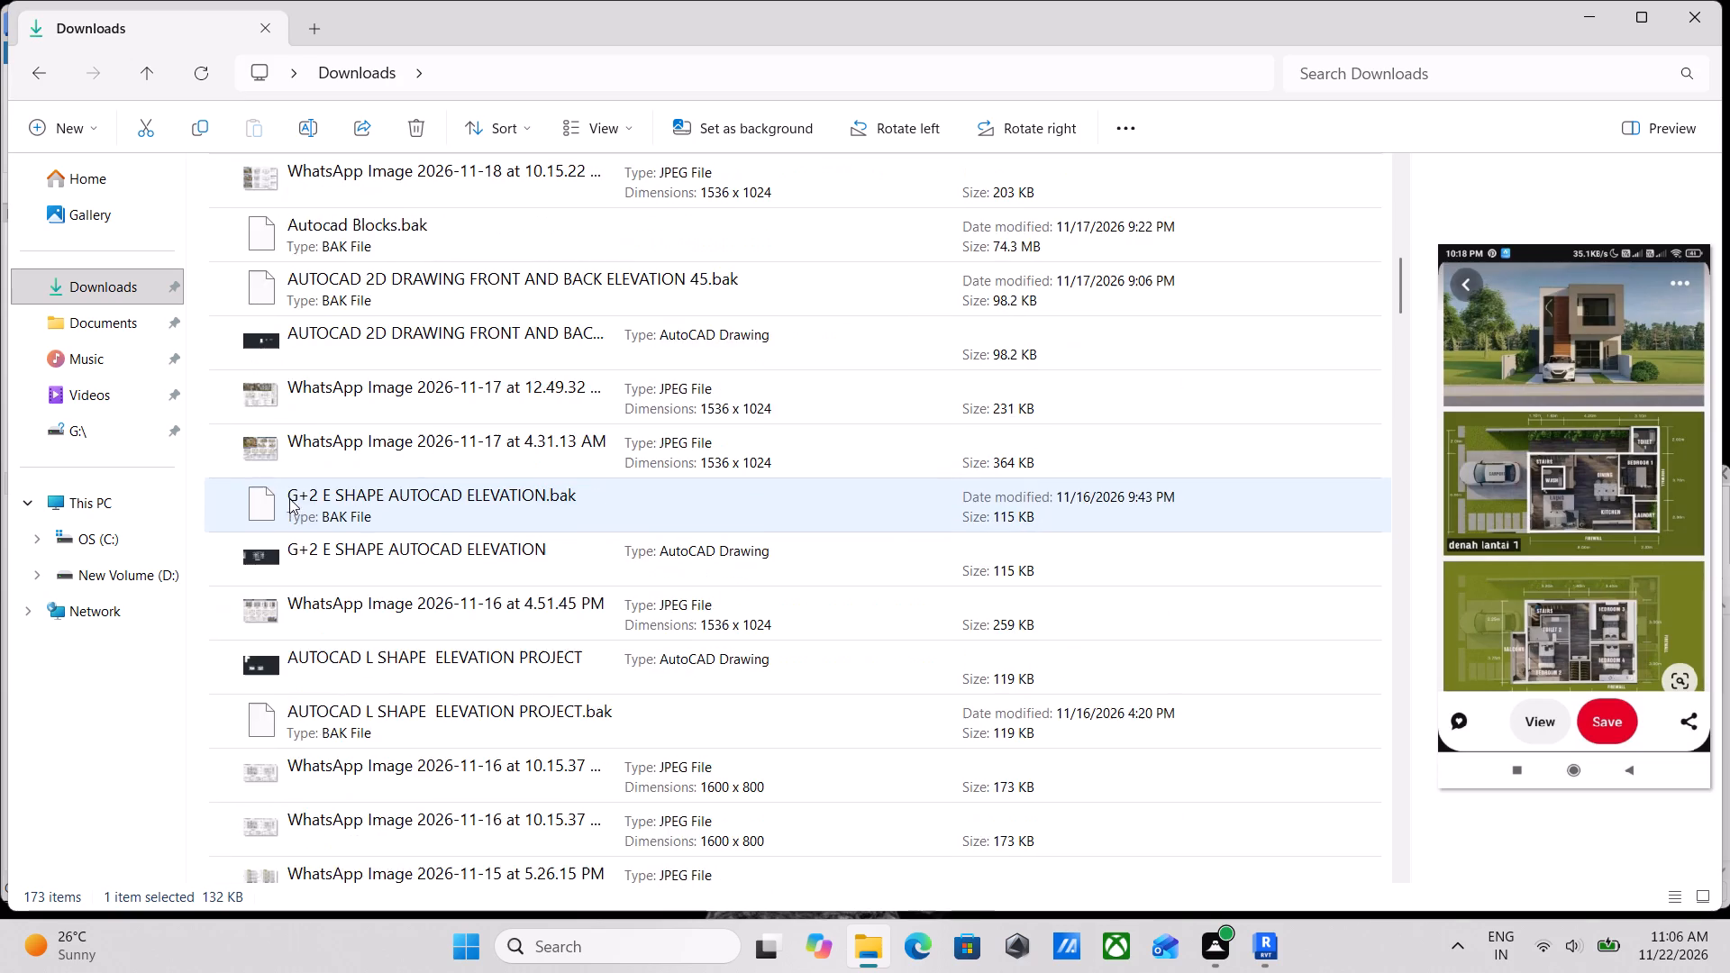
scroll(293, 495, up, 6)
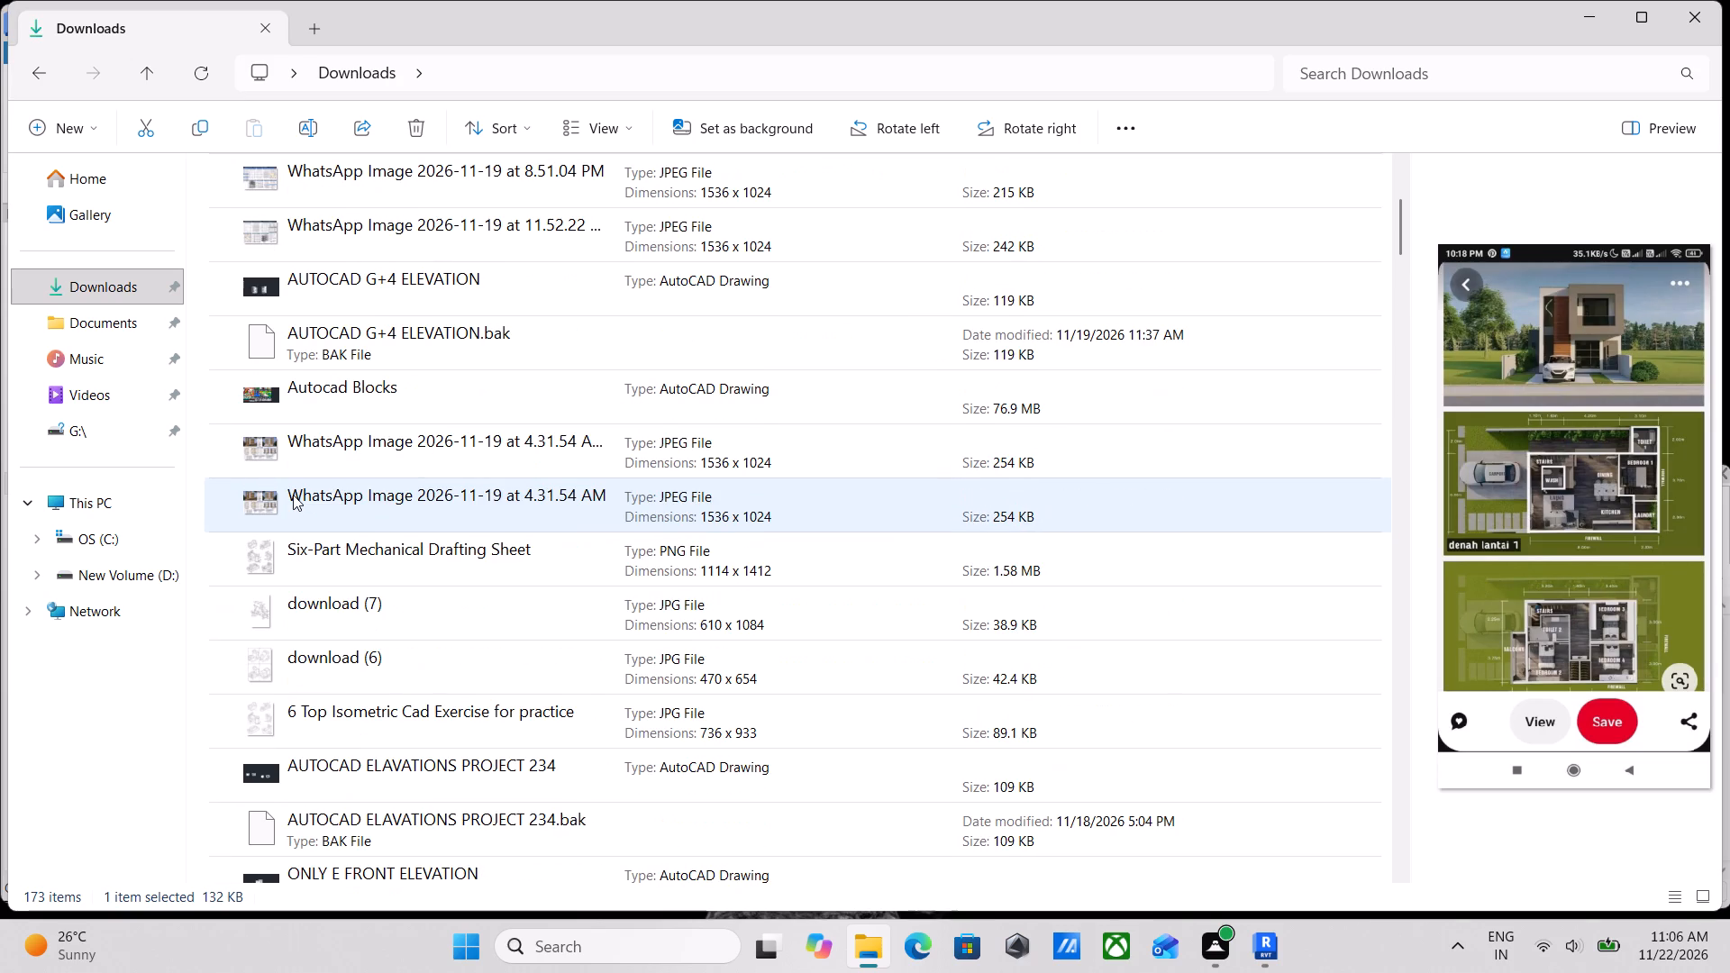
scroll(293, 495, up, 1)
scroll(297, 487, down, 1)
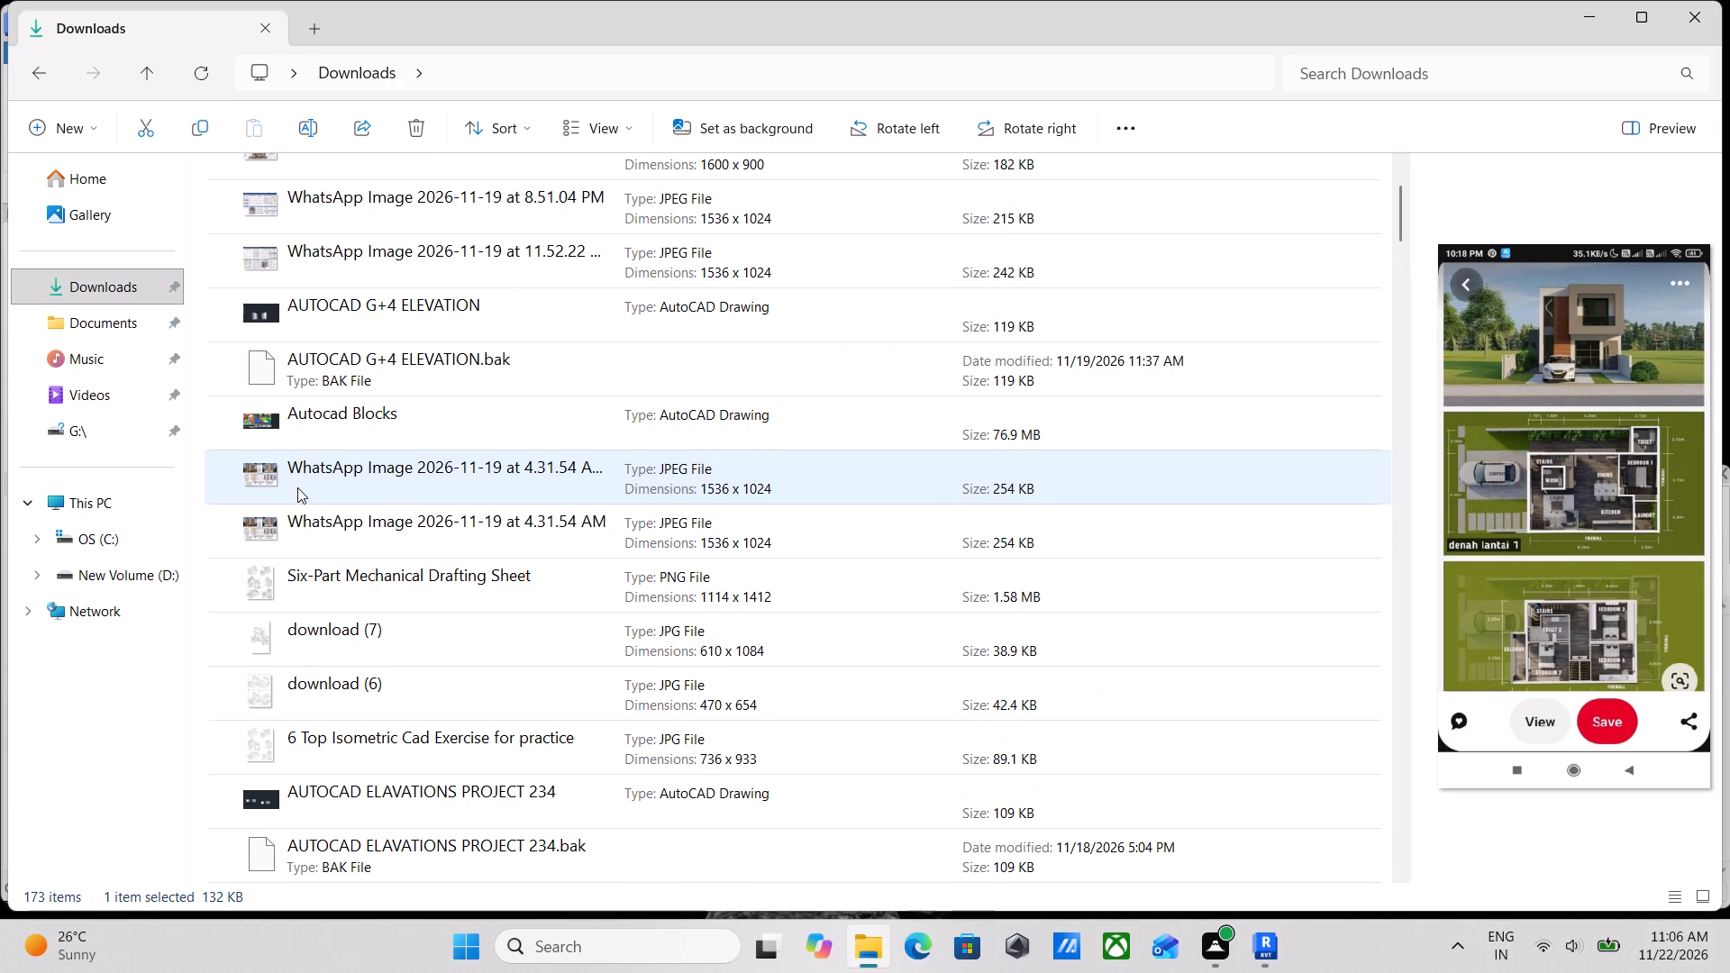
scroll(284, 487, down, 5)
scroll(314, 584, down, 1)
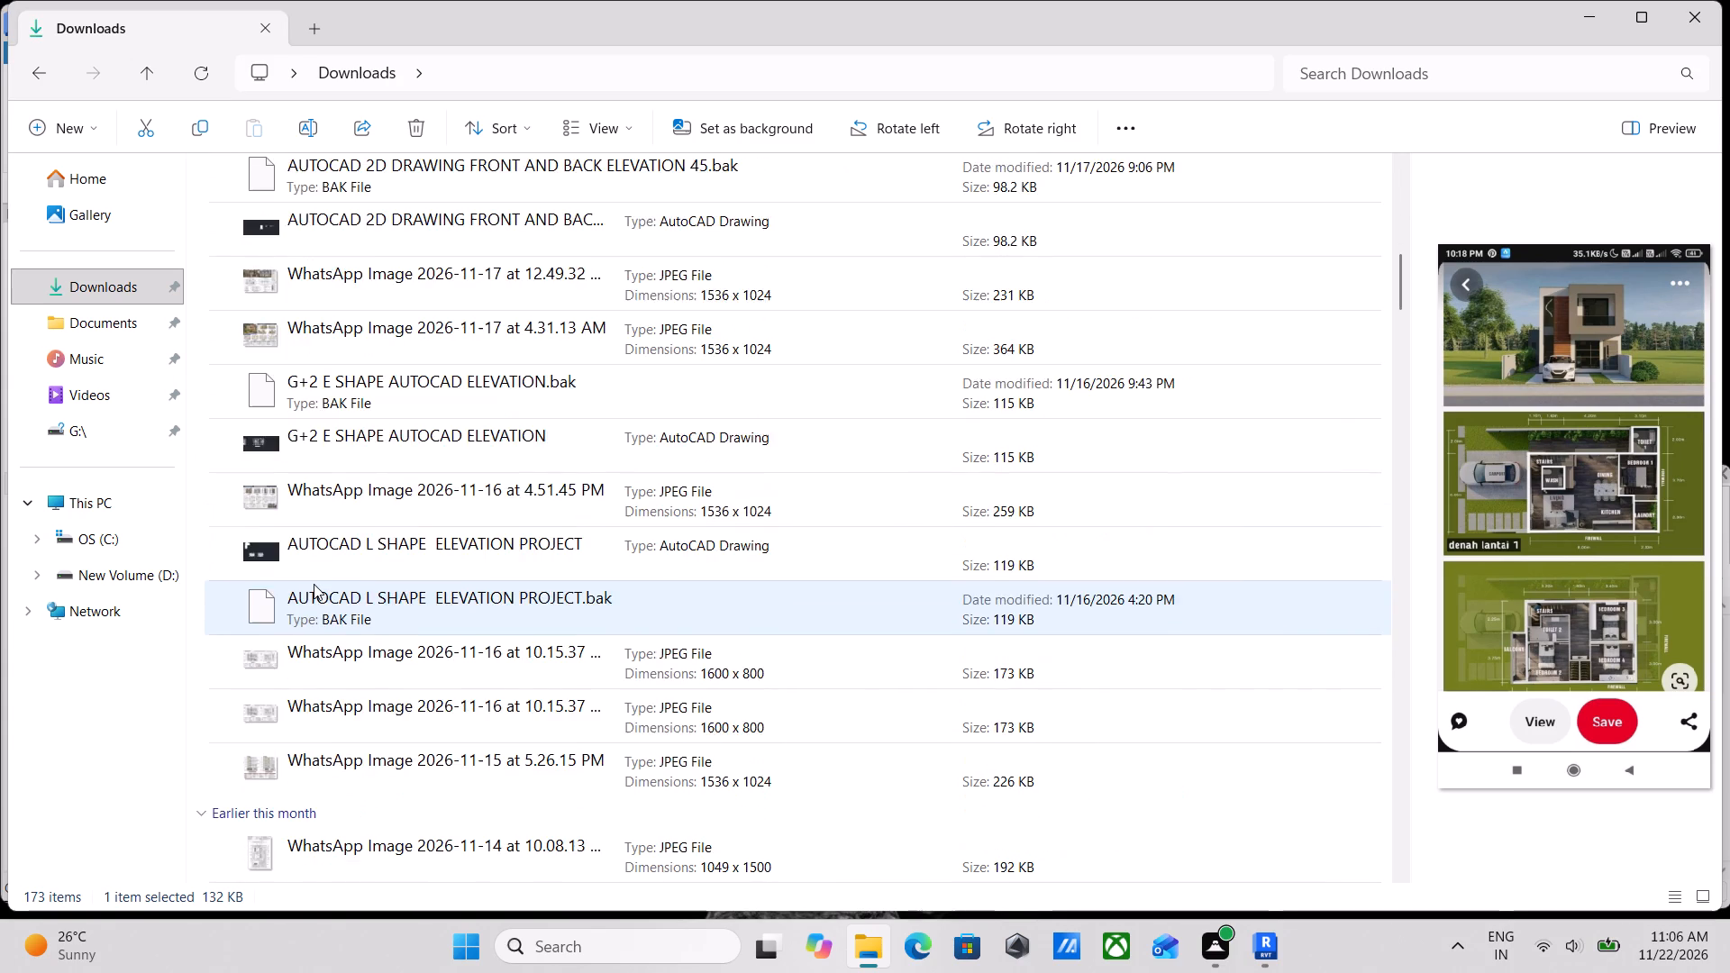
scroll(314, 584, down, 1)
click(281, 562)
click(263, 599)
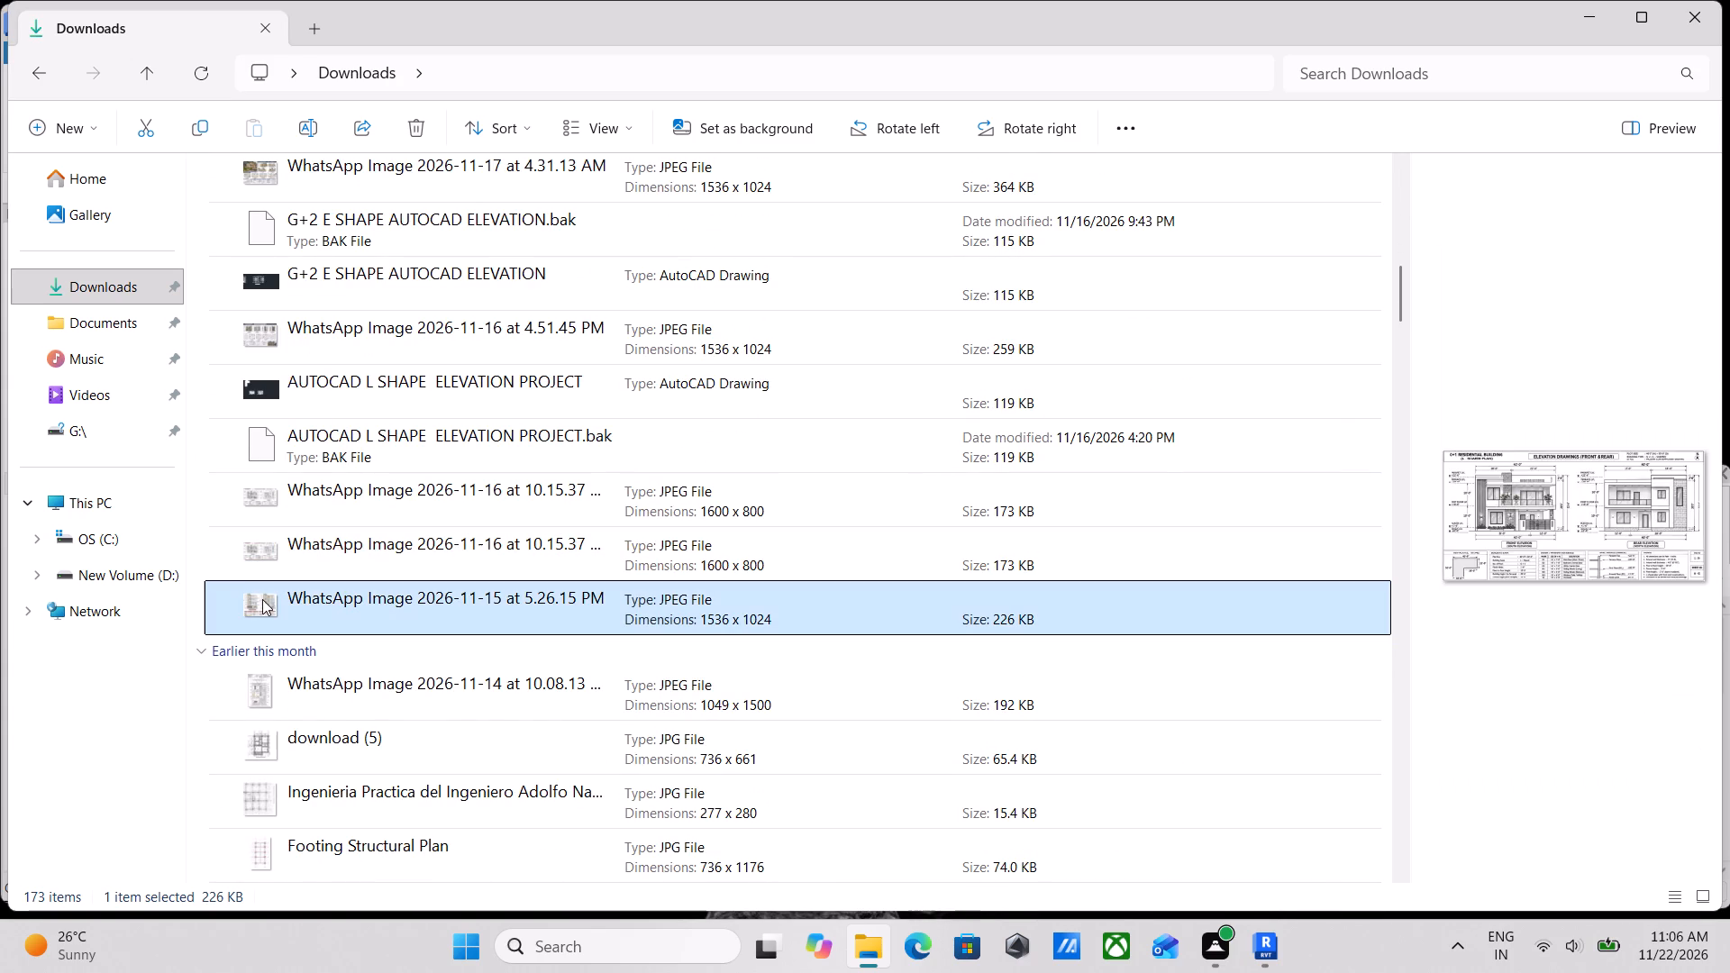
click(255, 490)
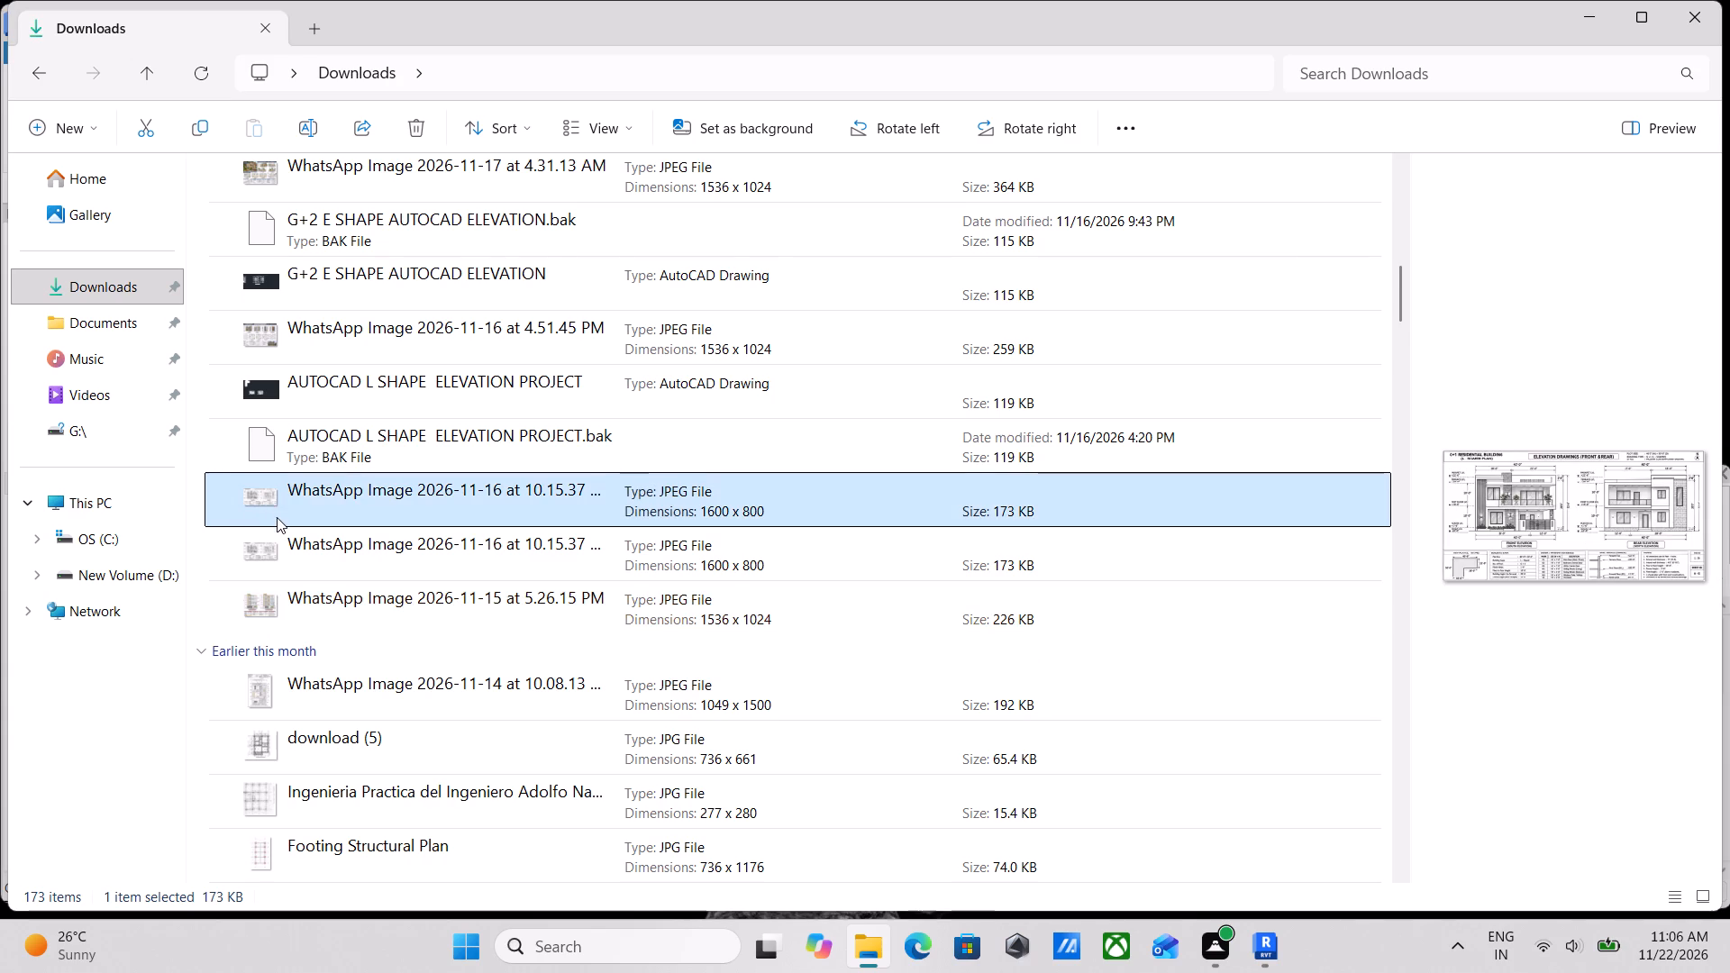
scroll(277, 517, down, 1)
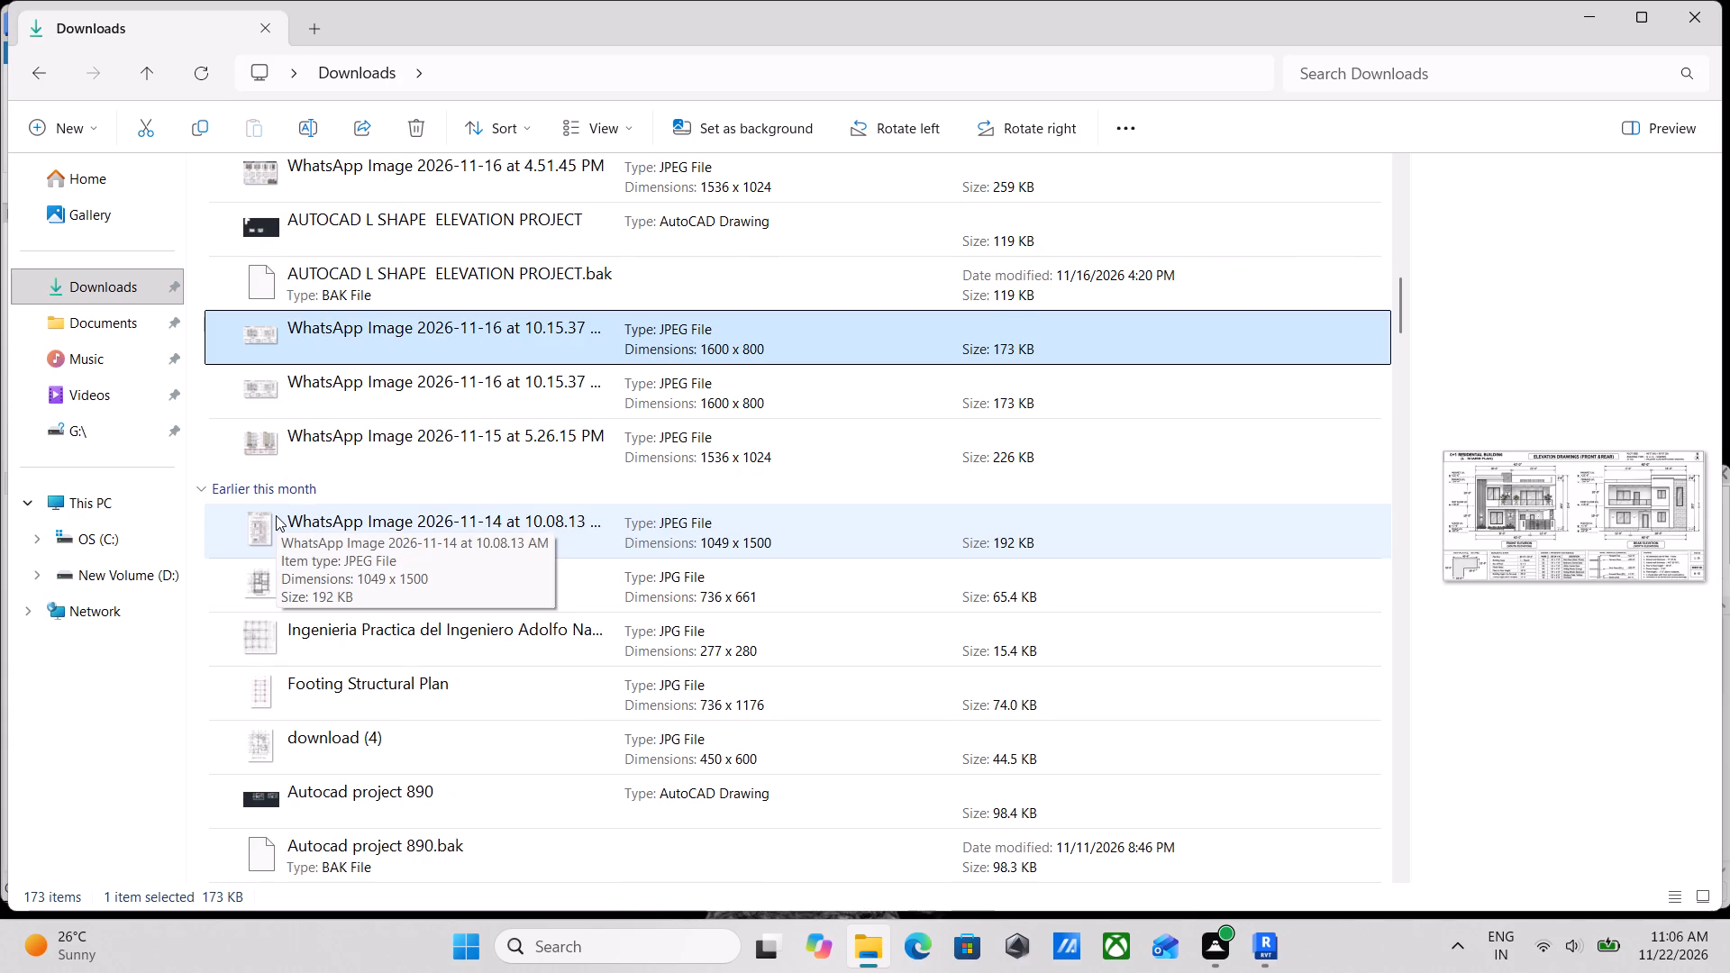
scroll(276, 515, down, 2)
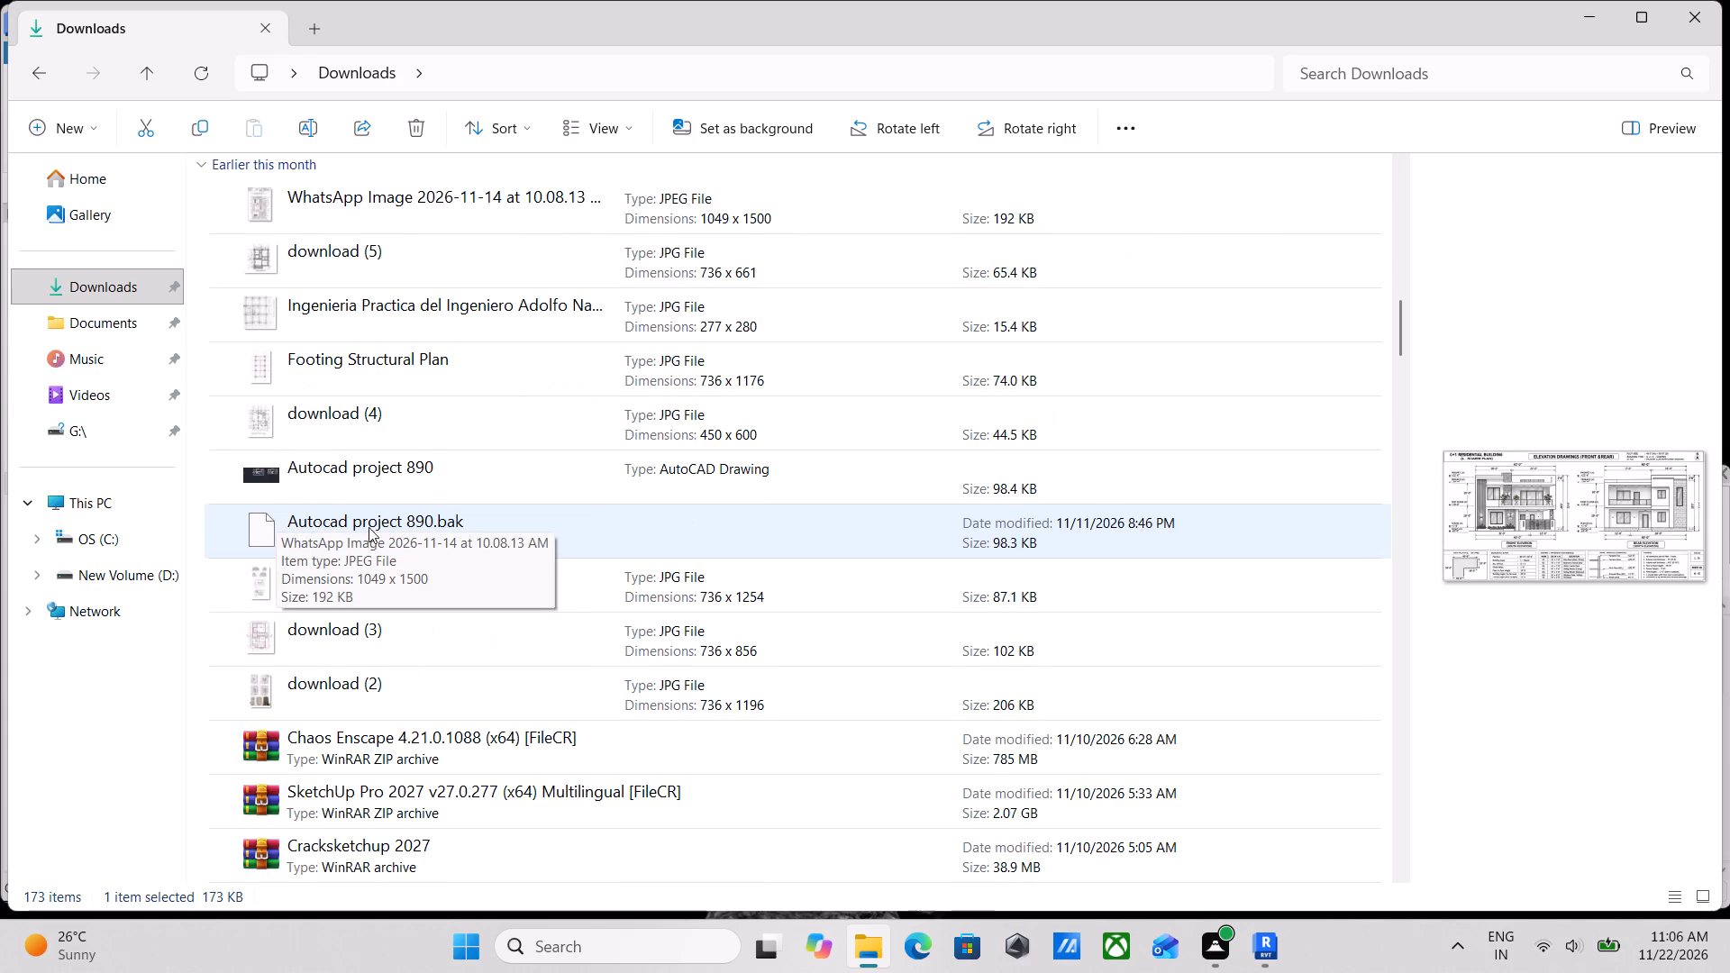
click(308, 638)
click(260, 602)
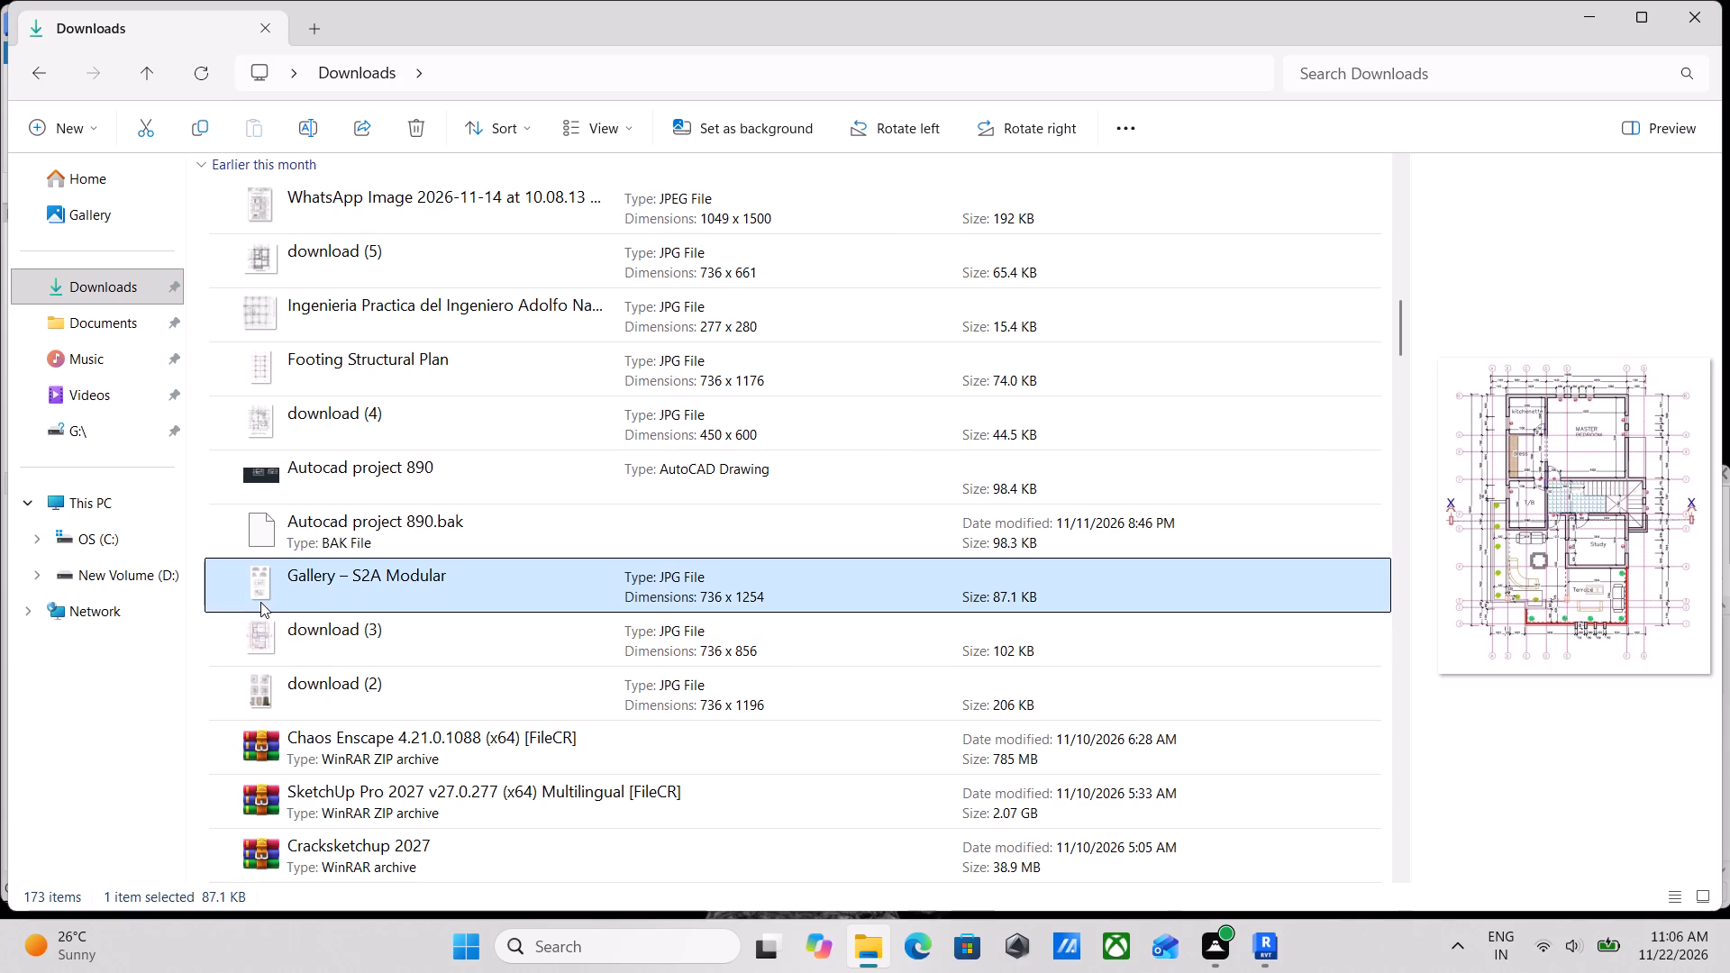
click(290, 711)
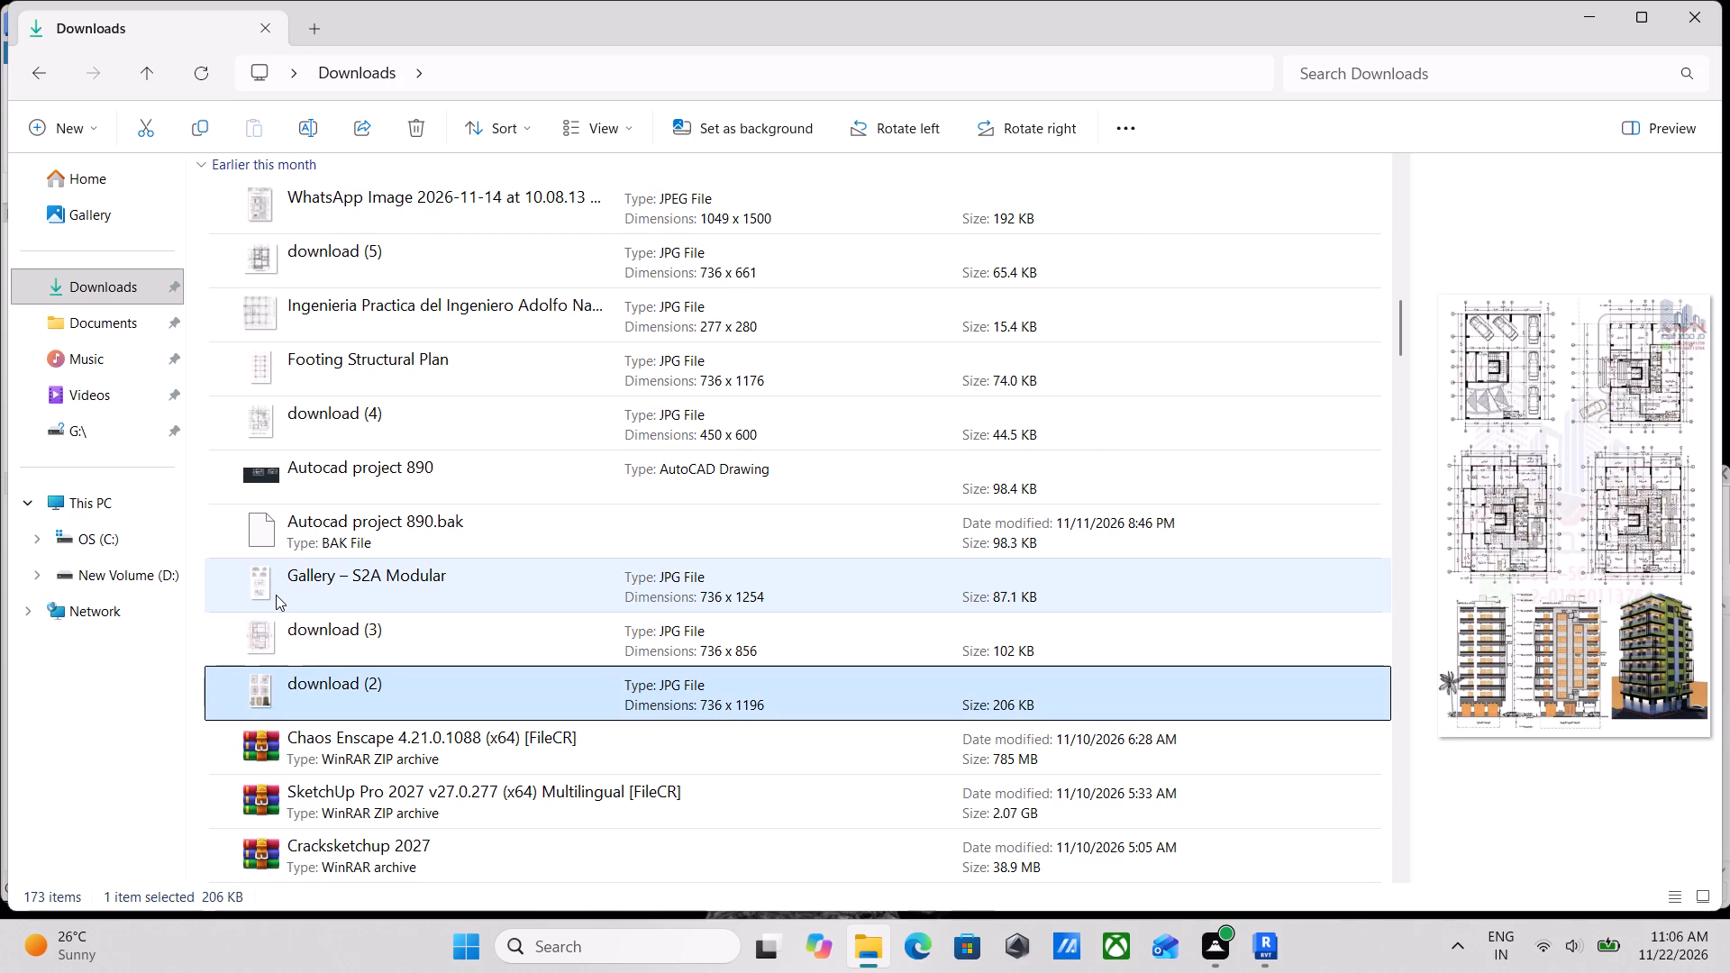
click(276, 595)
scroll(282, 567, up, 1)
click(280, 540)
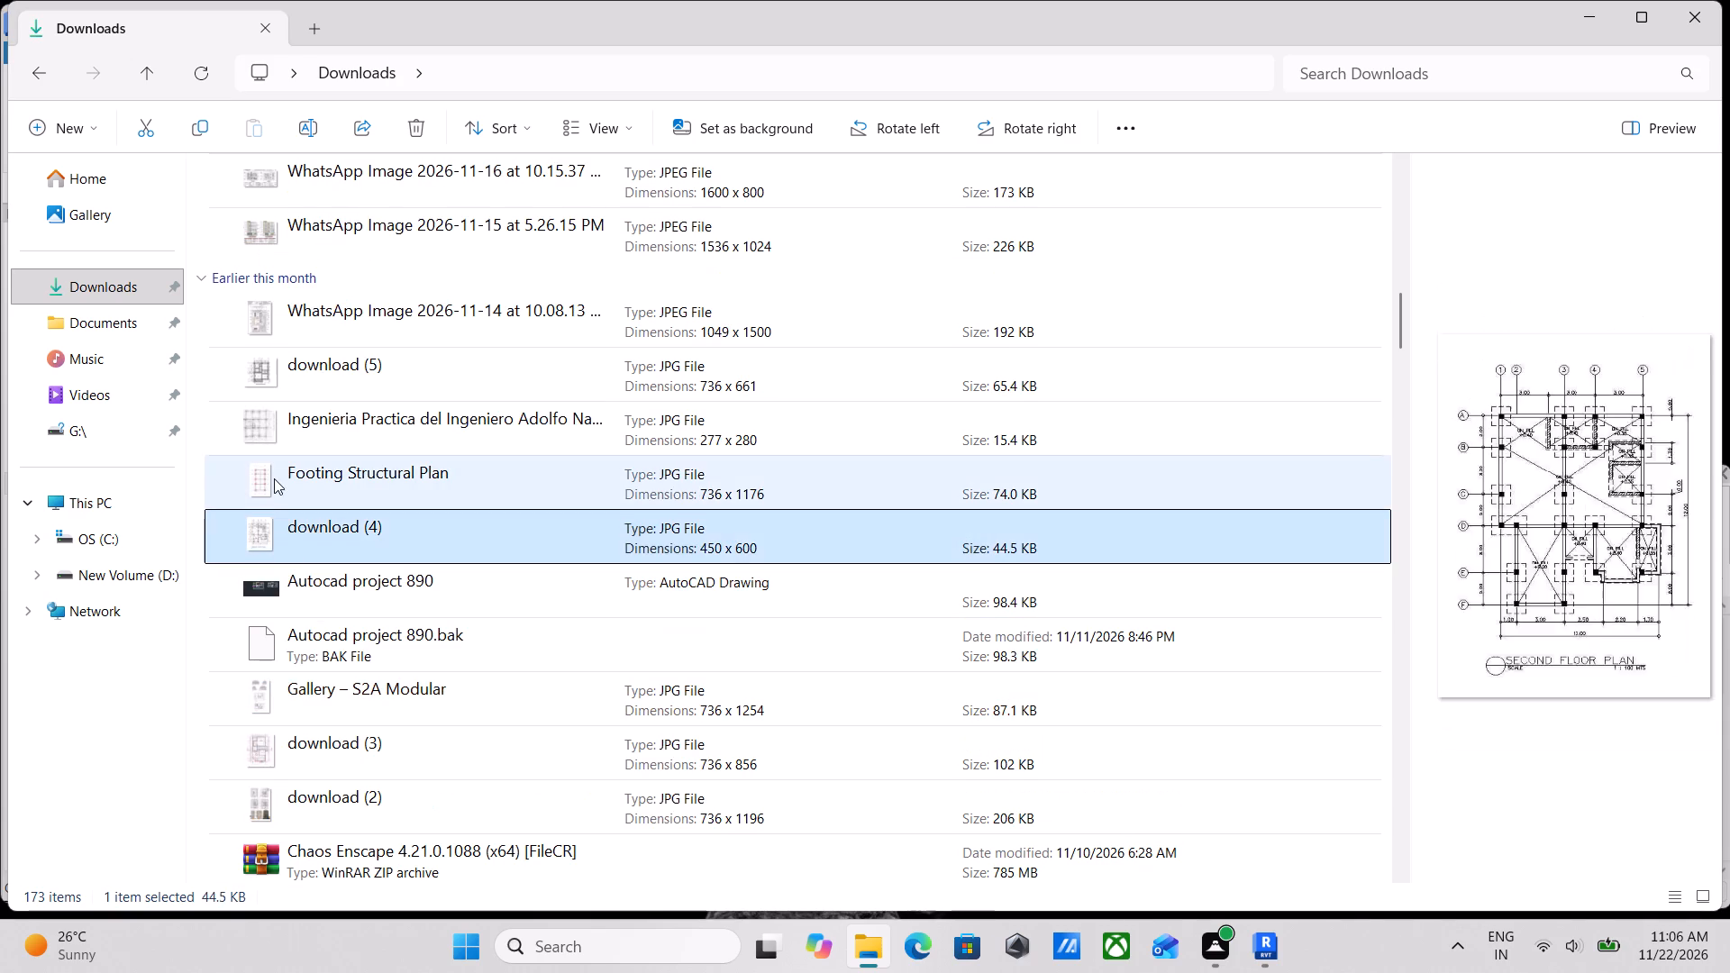
click(274, 478)
scroll(282, 435, up, 1)
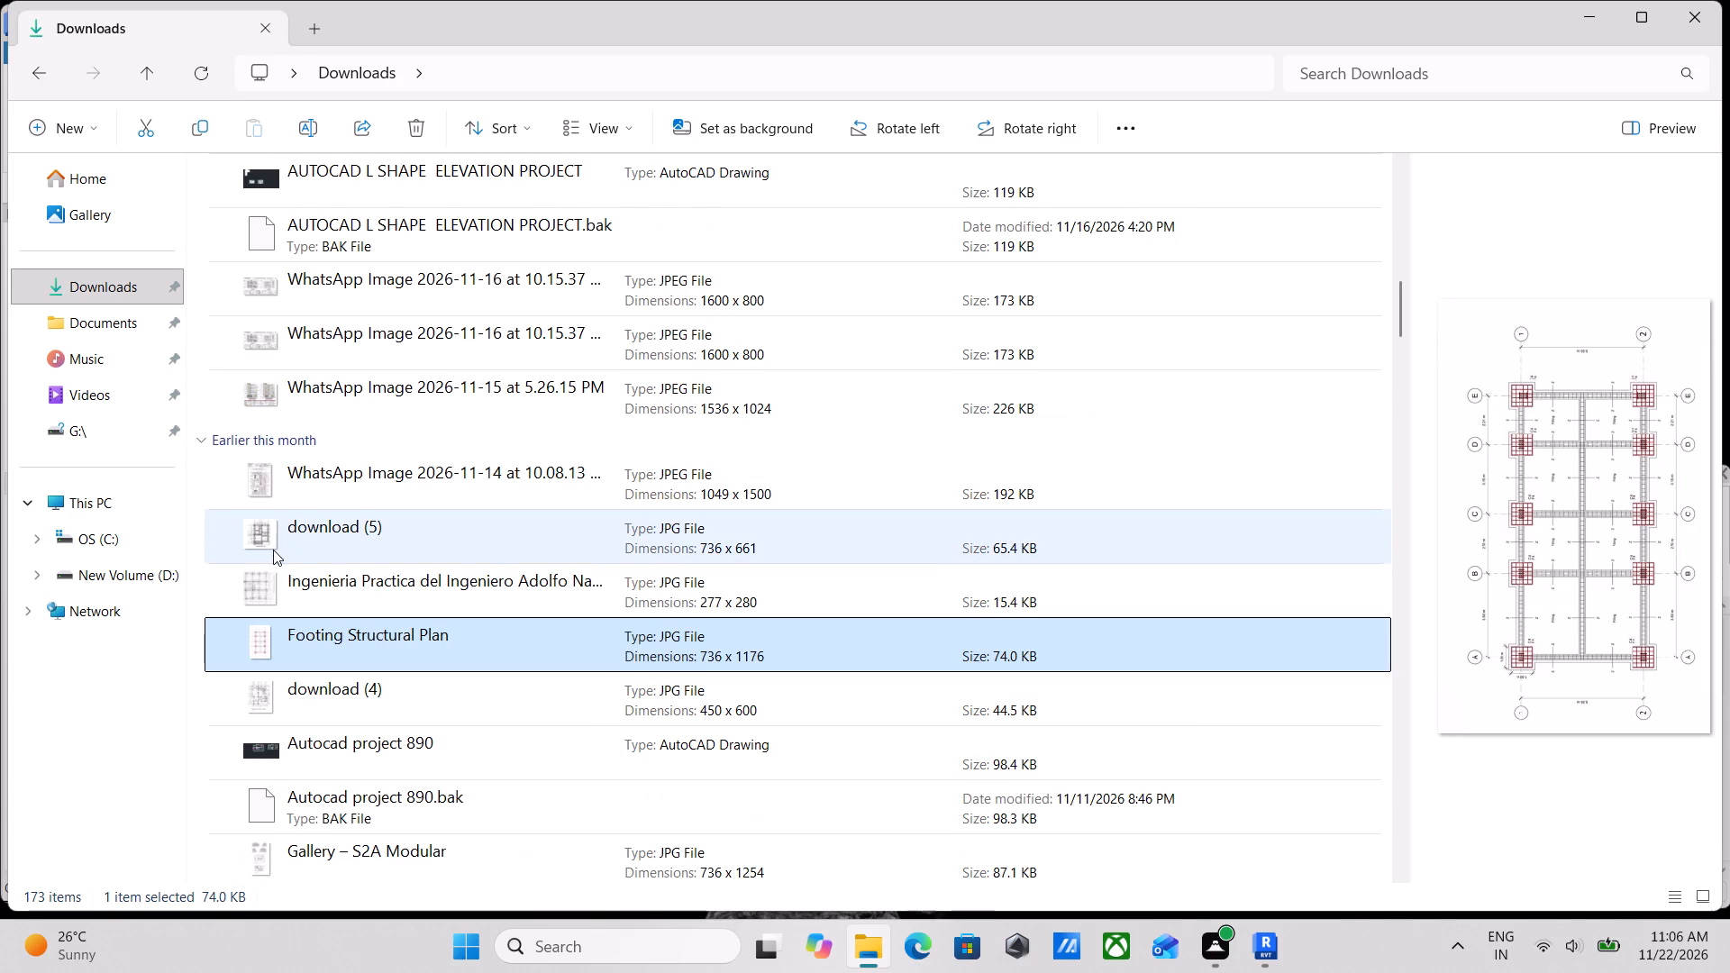
click(273, 550)
click(275, 581)
click(271, 494)
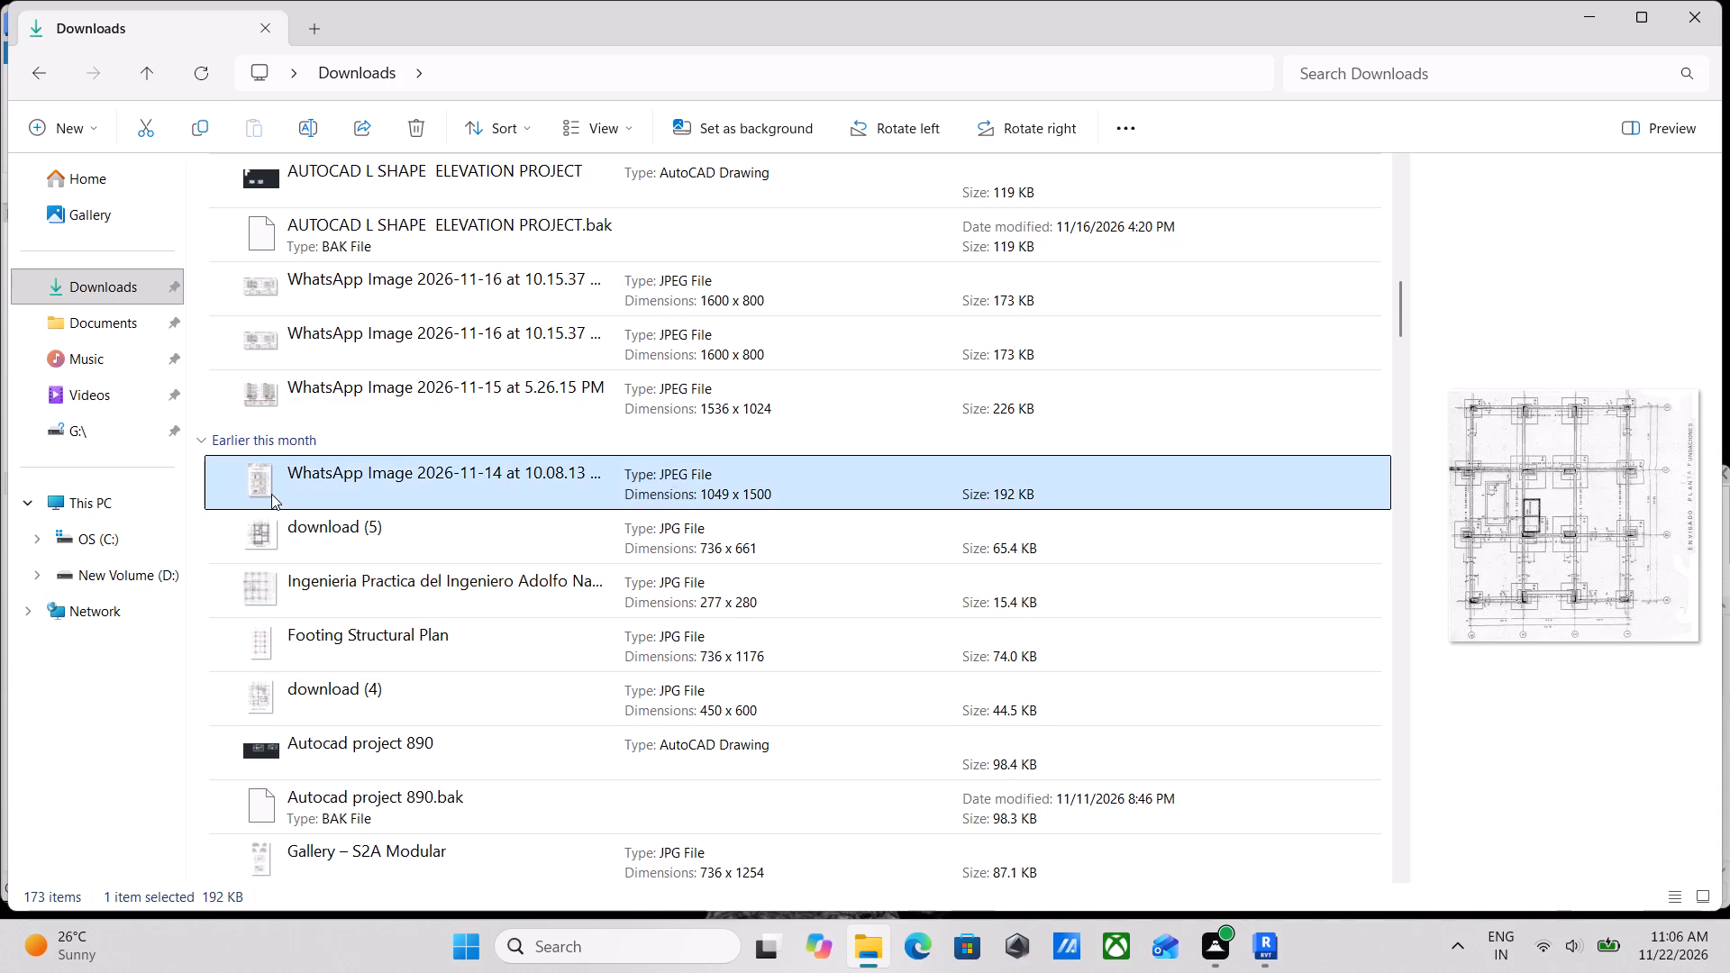
Return to last week's newest files in Downloads and preview the WhatsApp Image 2026-11-19 at 11.52.22 AM drawing.
scroll(271, 494, up, 2)
click(276, 705)
scroll(274, 636, up, 2)
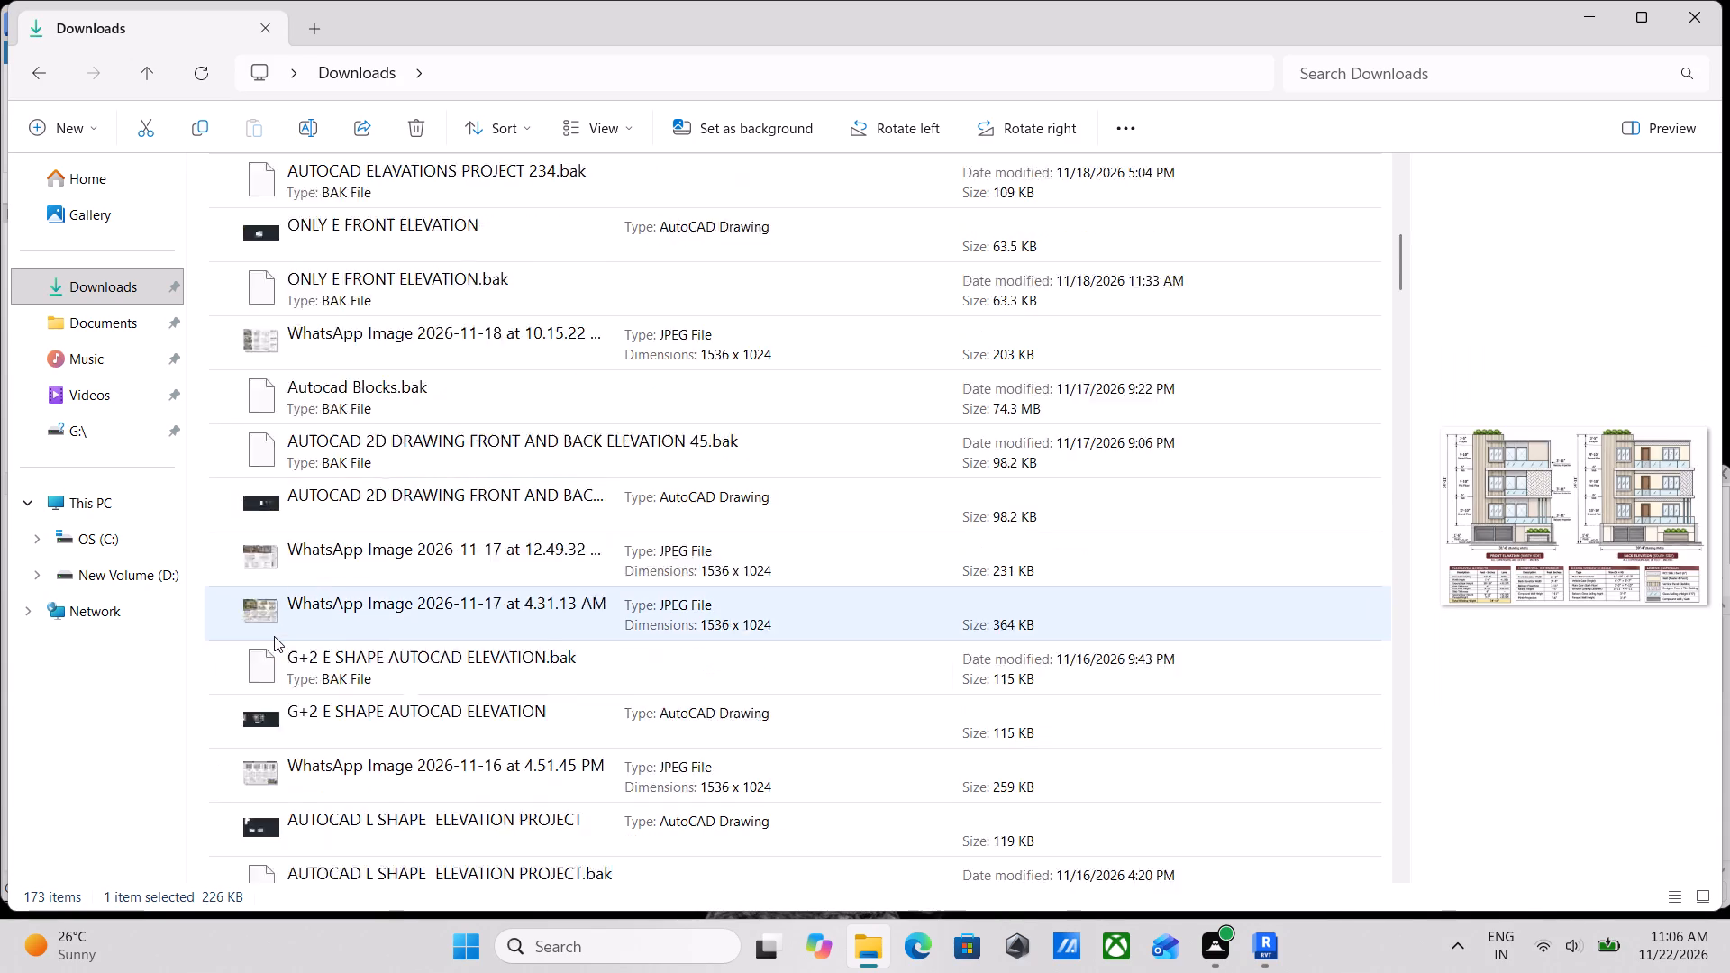
scroll(274, 636, up, 8)
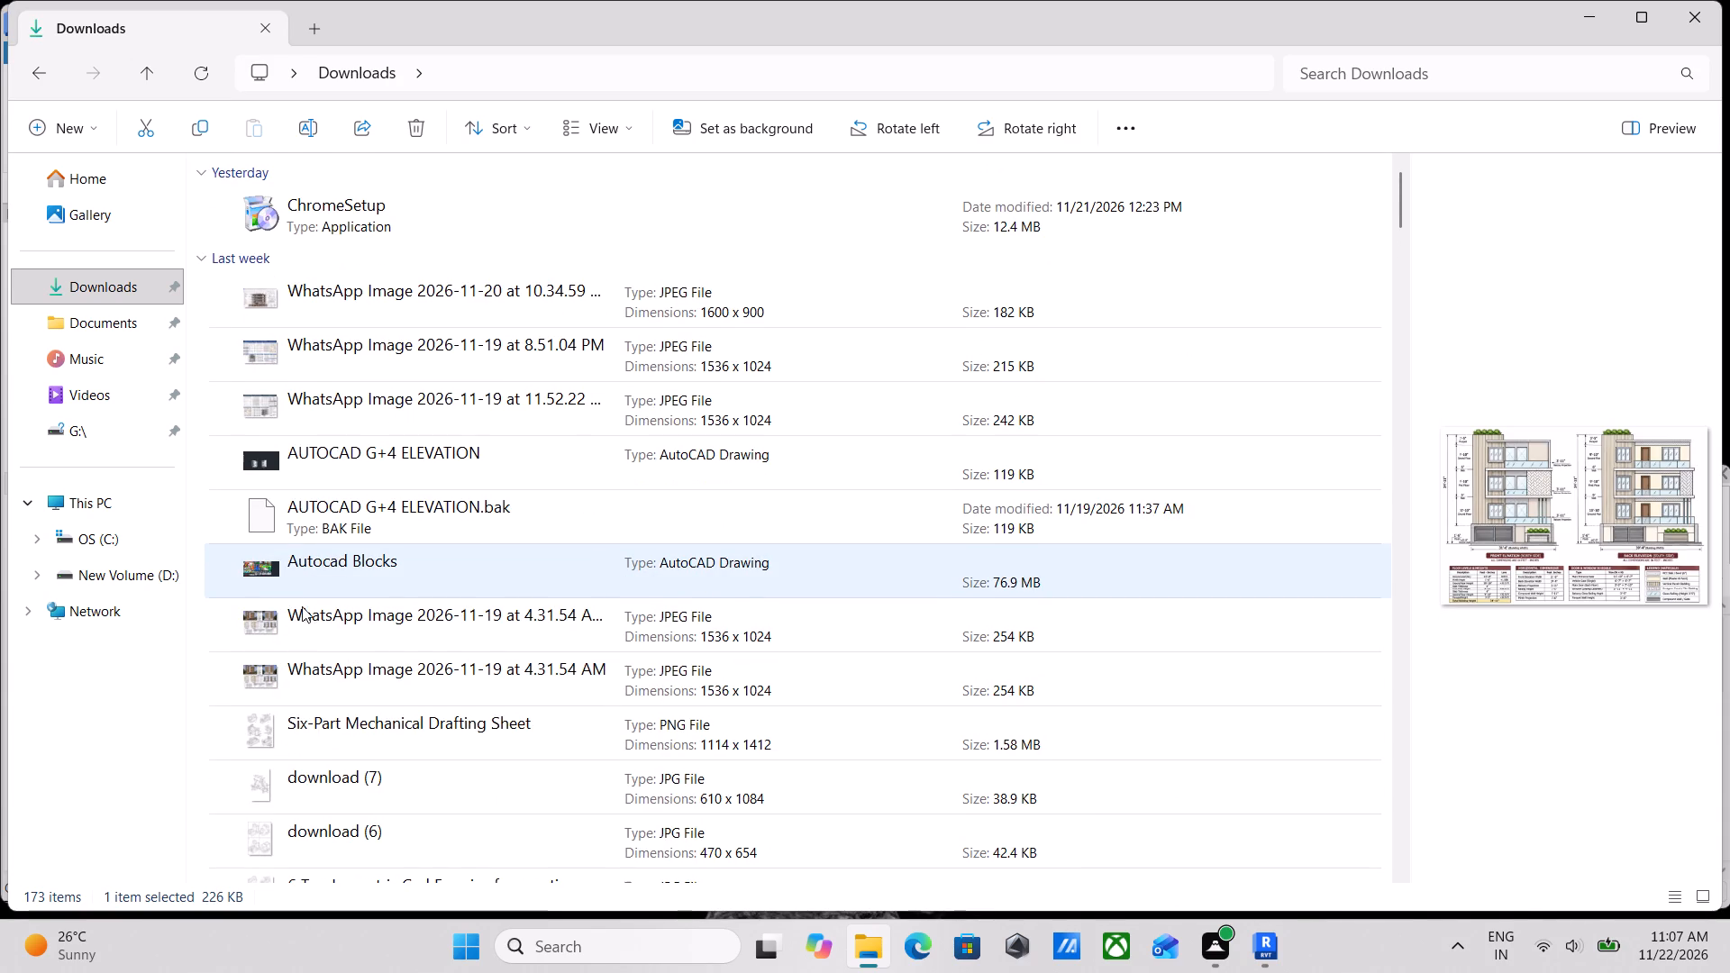
click(268, 395)
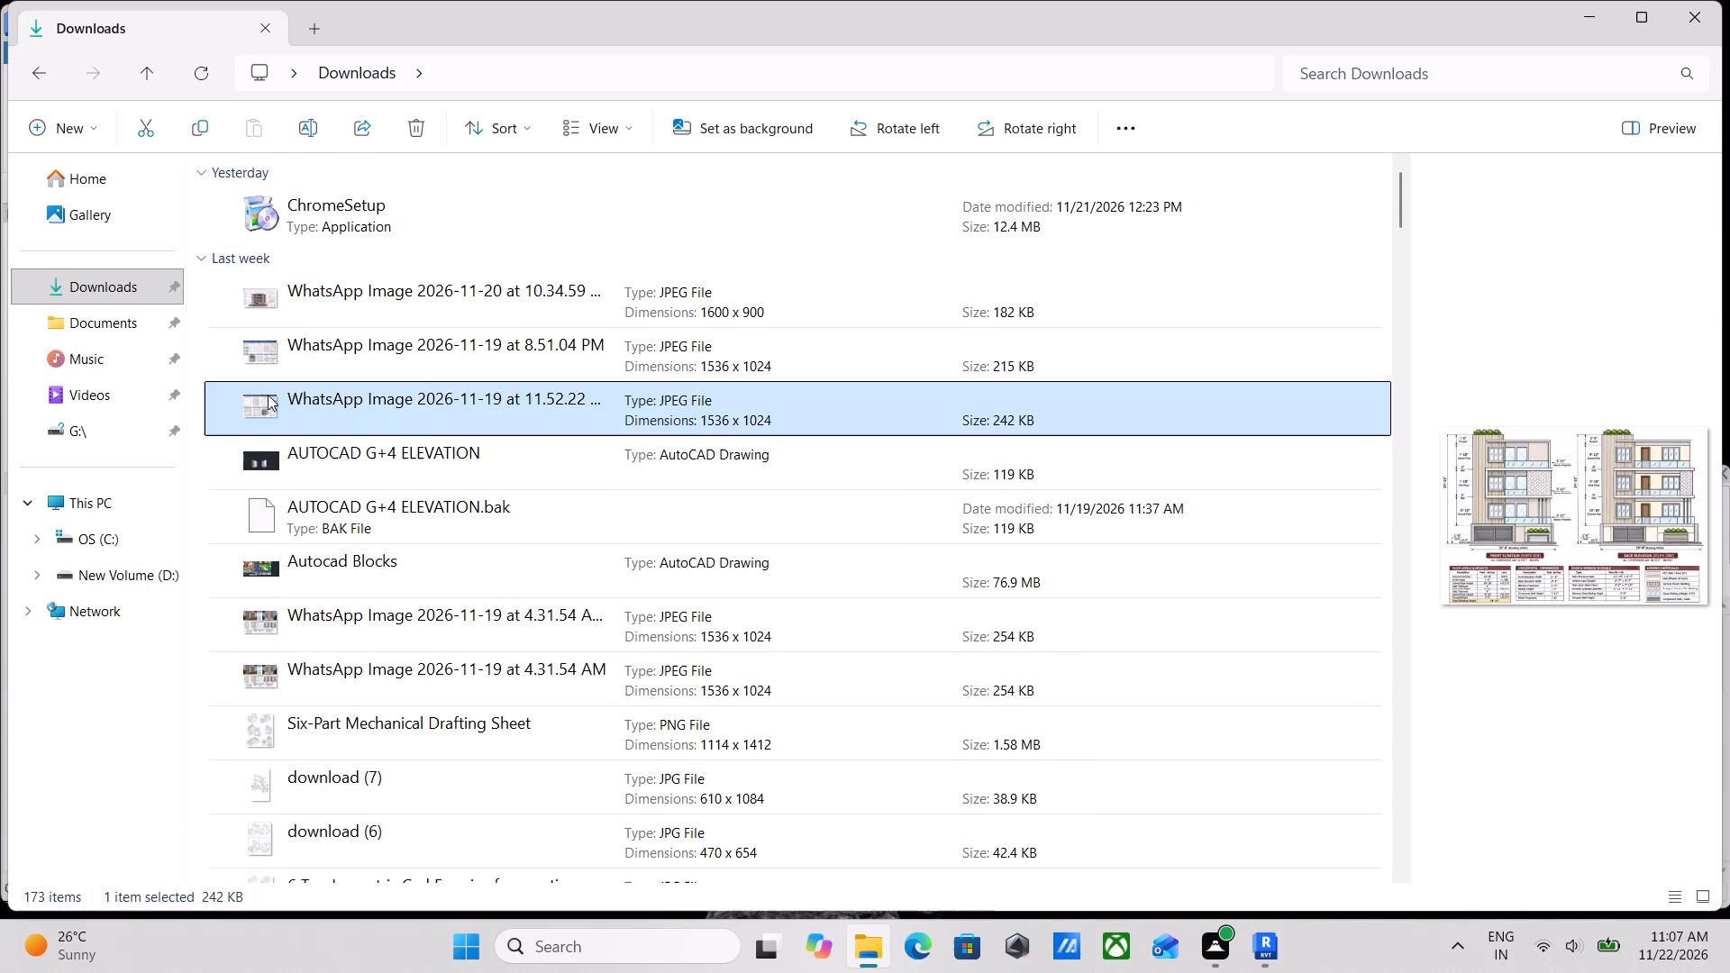
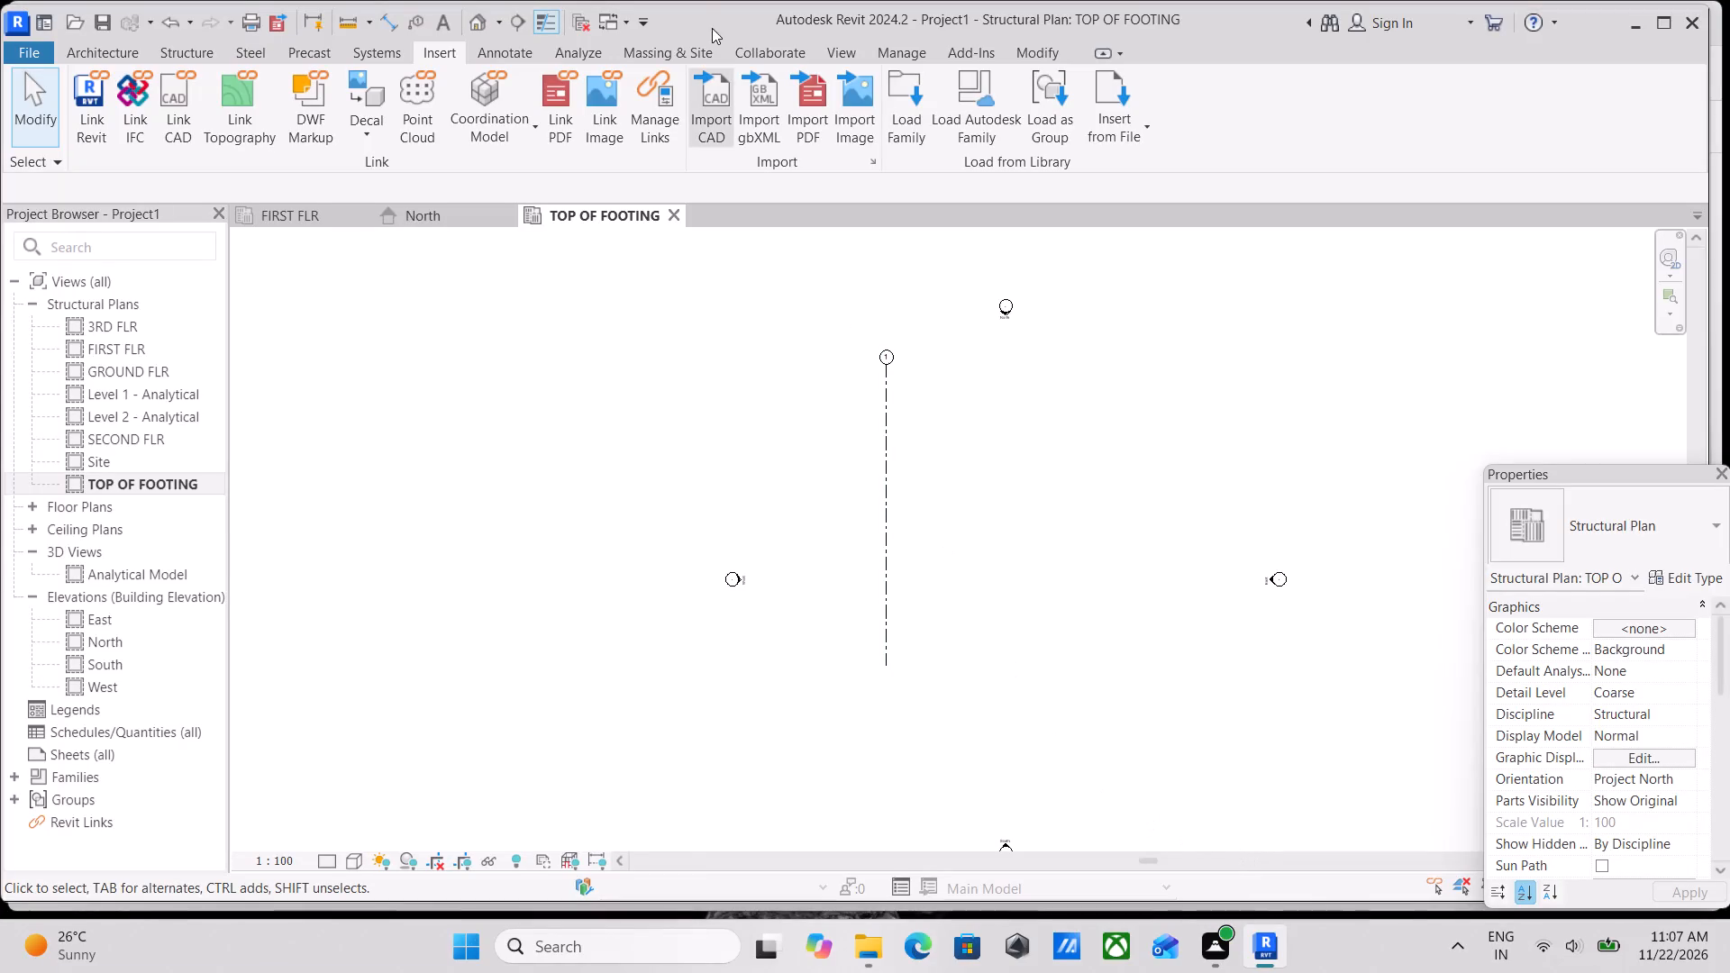
Import the WhatsApp Image 2026-11-19 at 11.52.22 AM drawing from Downloads and place it over grid 1 in the TOP OF FOOTING plan.
click(859, 109)
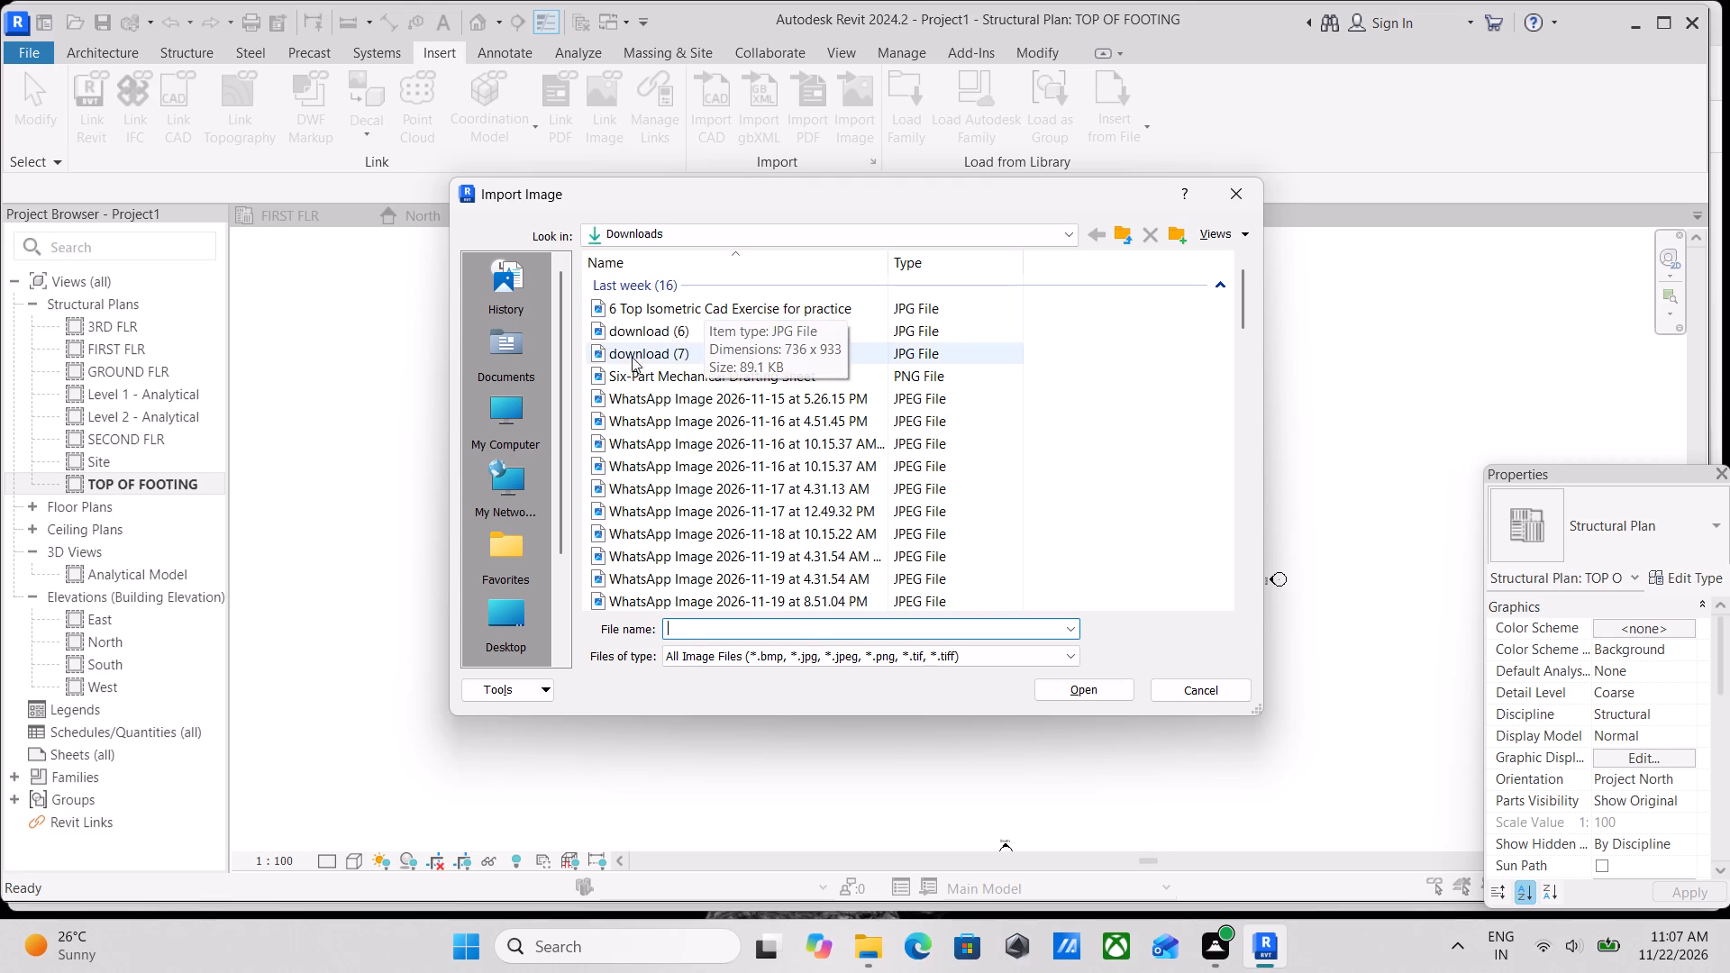
scroll(679, 449, down, 3)
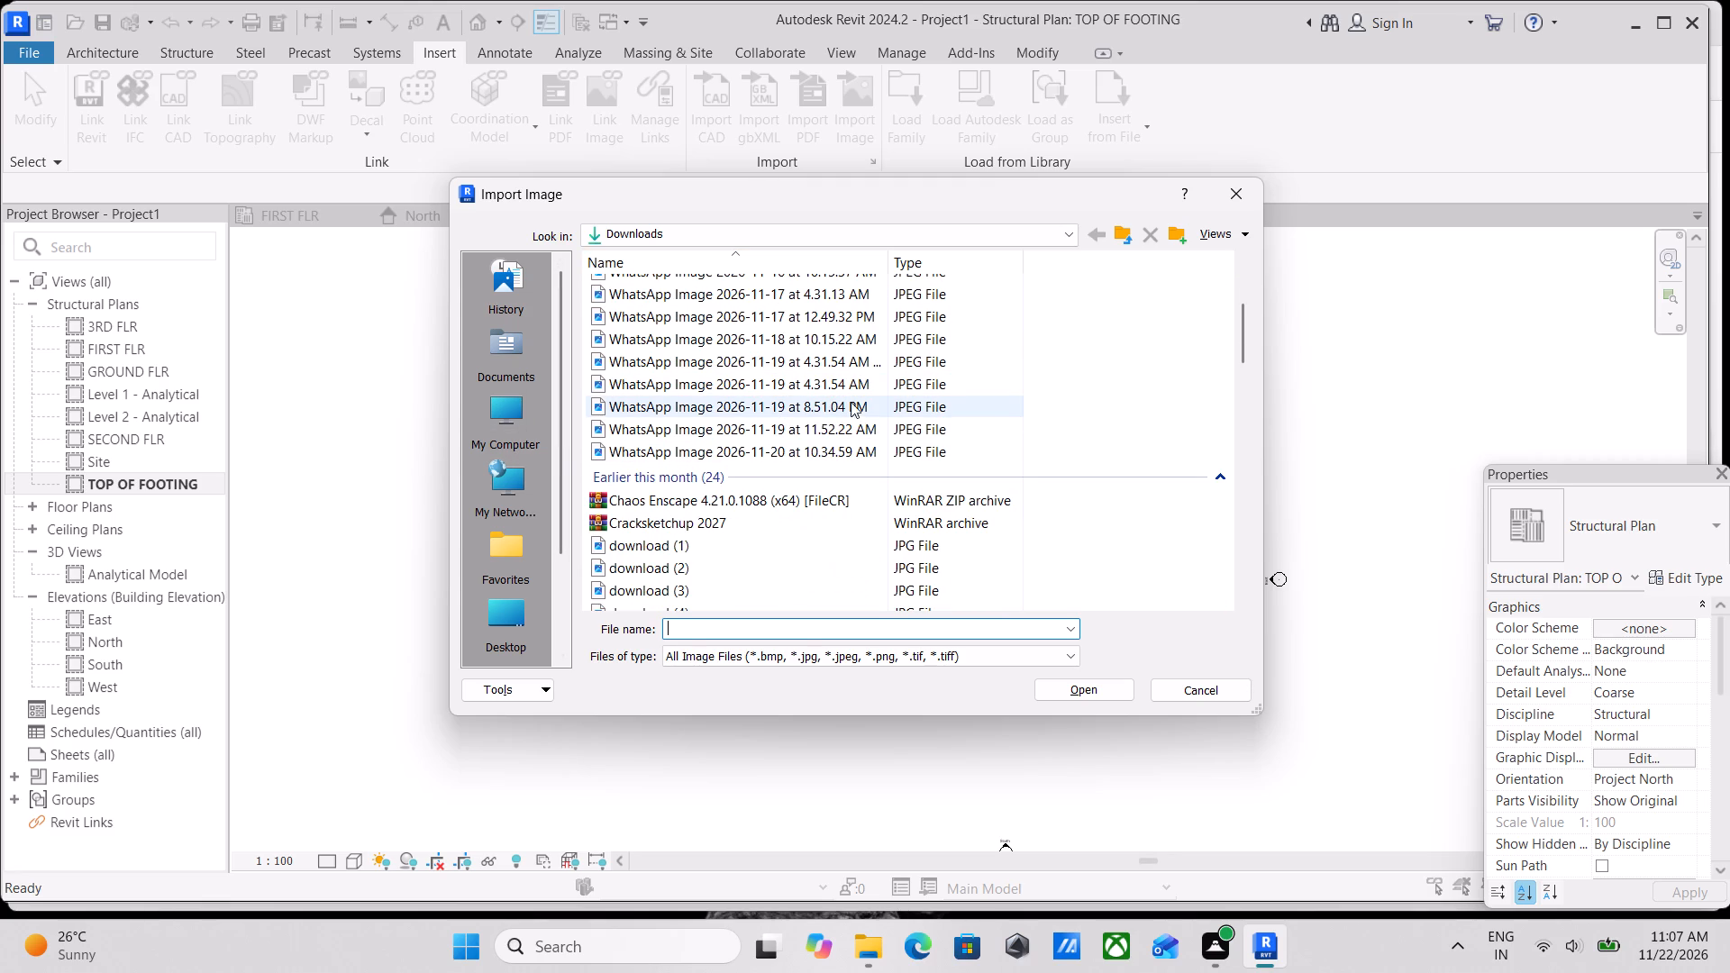
click(831, 428)
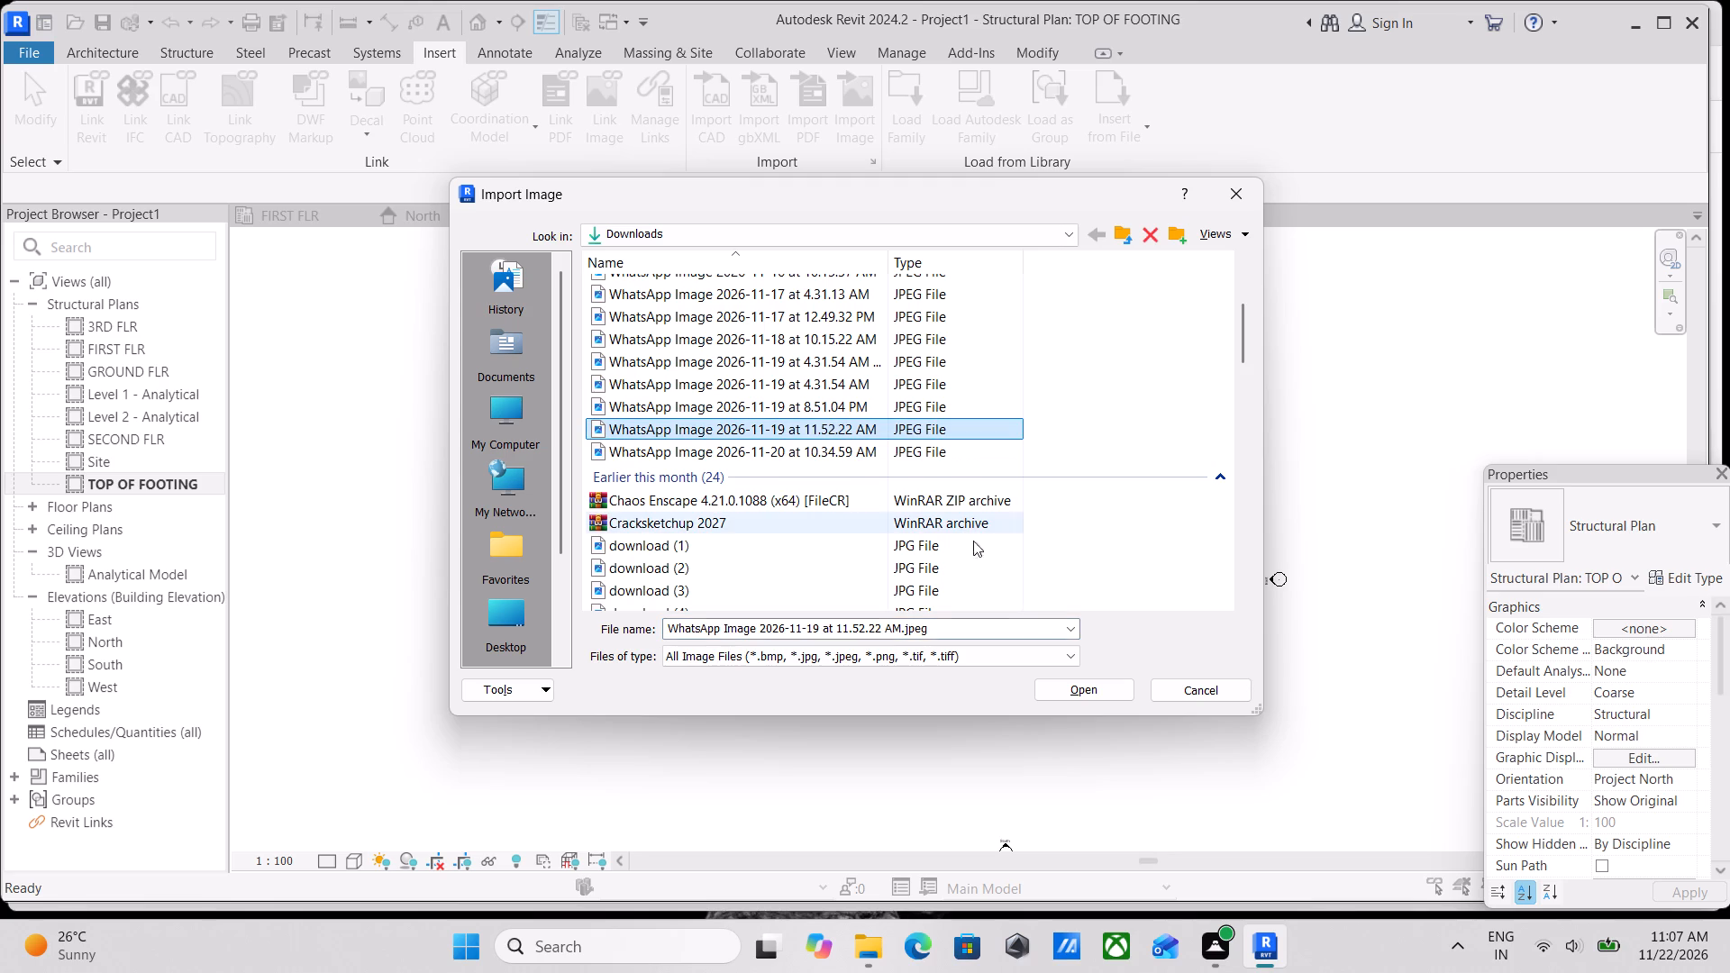
click(1073, 690)
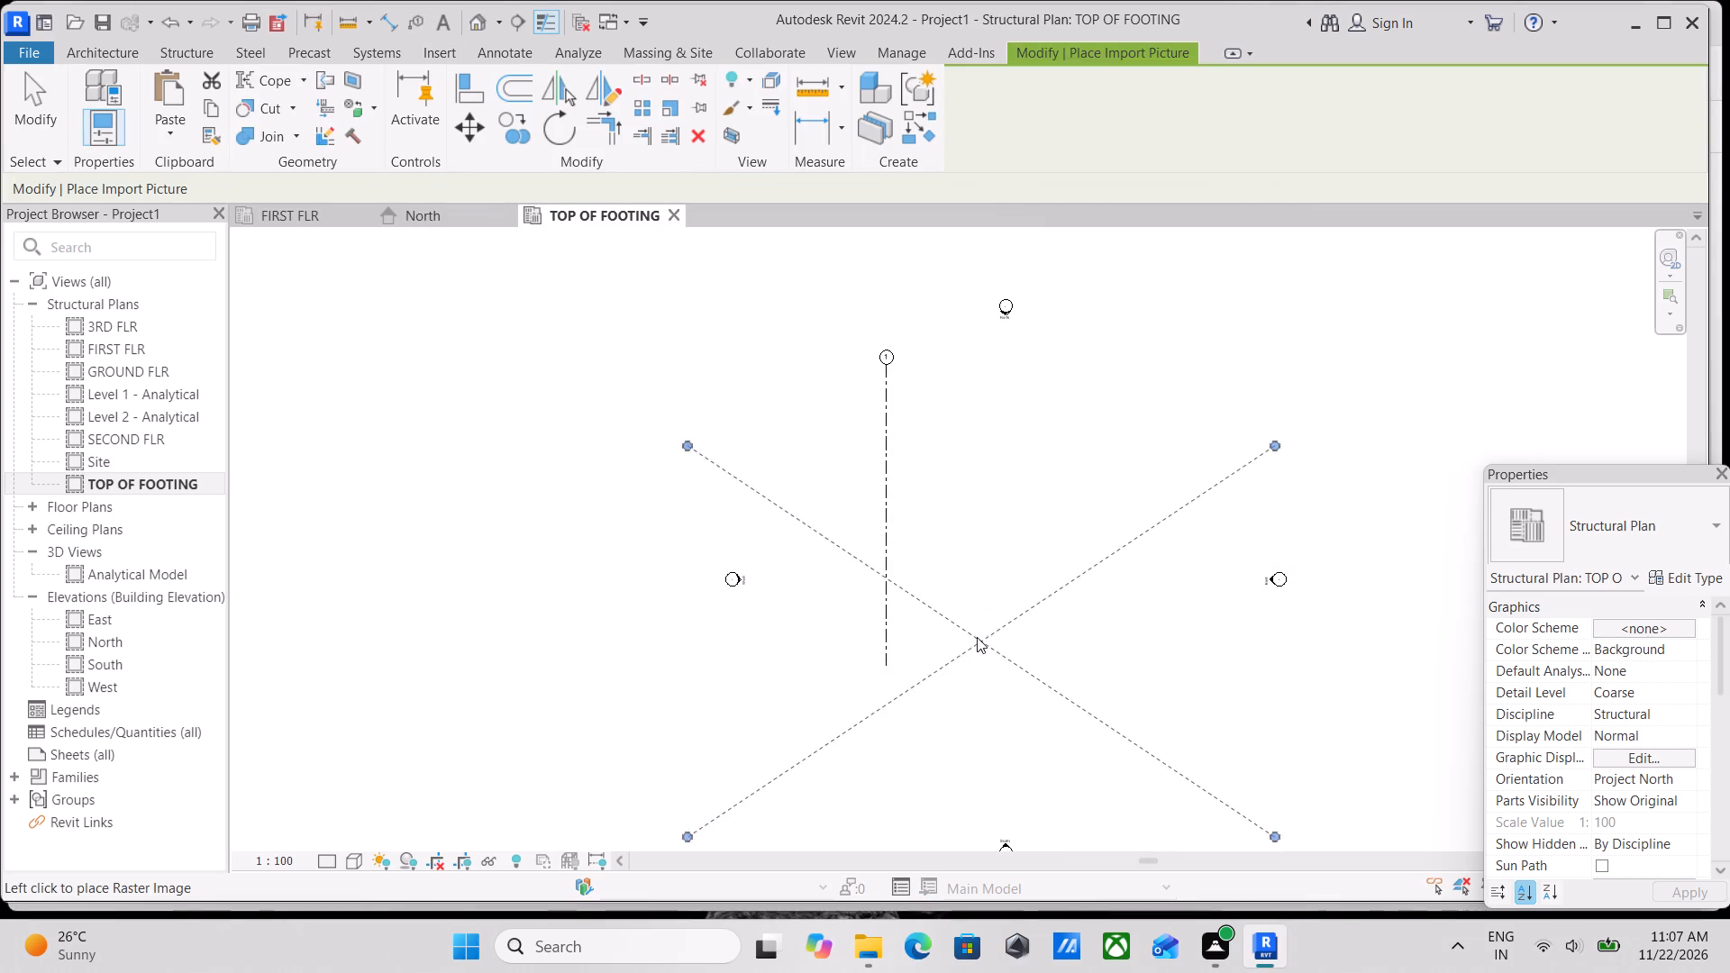
click(933, 577)
scroll(970, 577, up, 3)
middle_drag(1029, 557, 1075, 615)
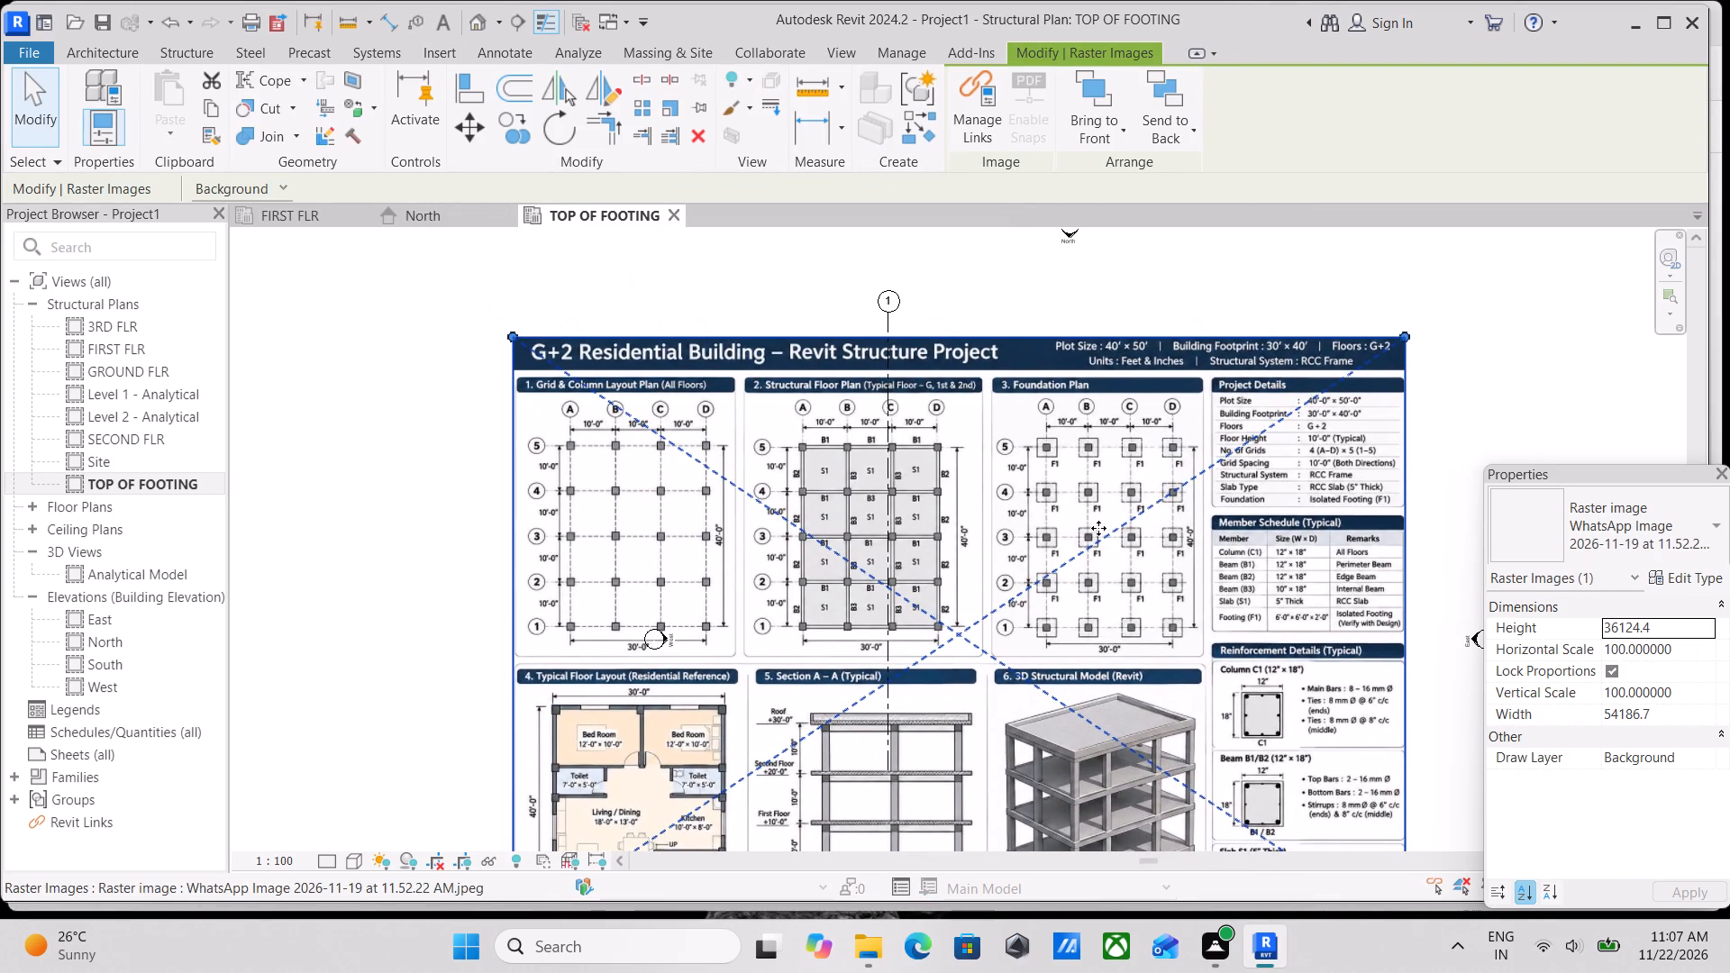
middle_drag(1095, 529, 879, 509)
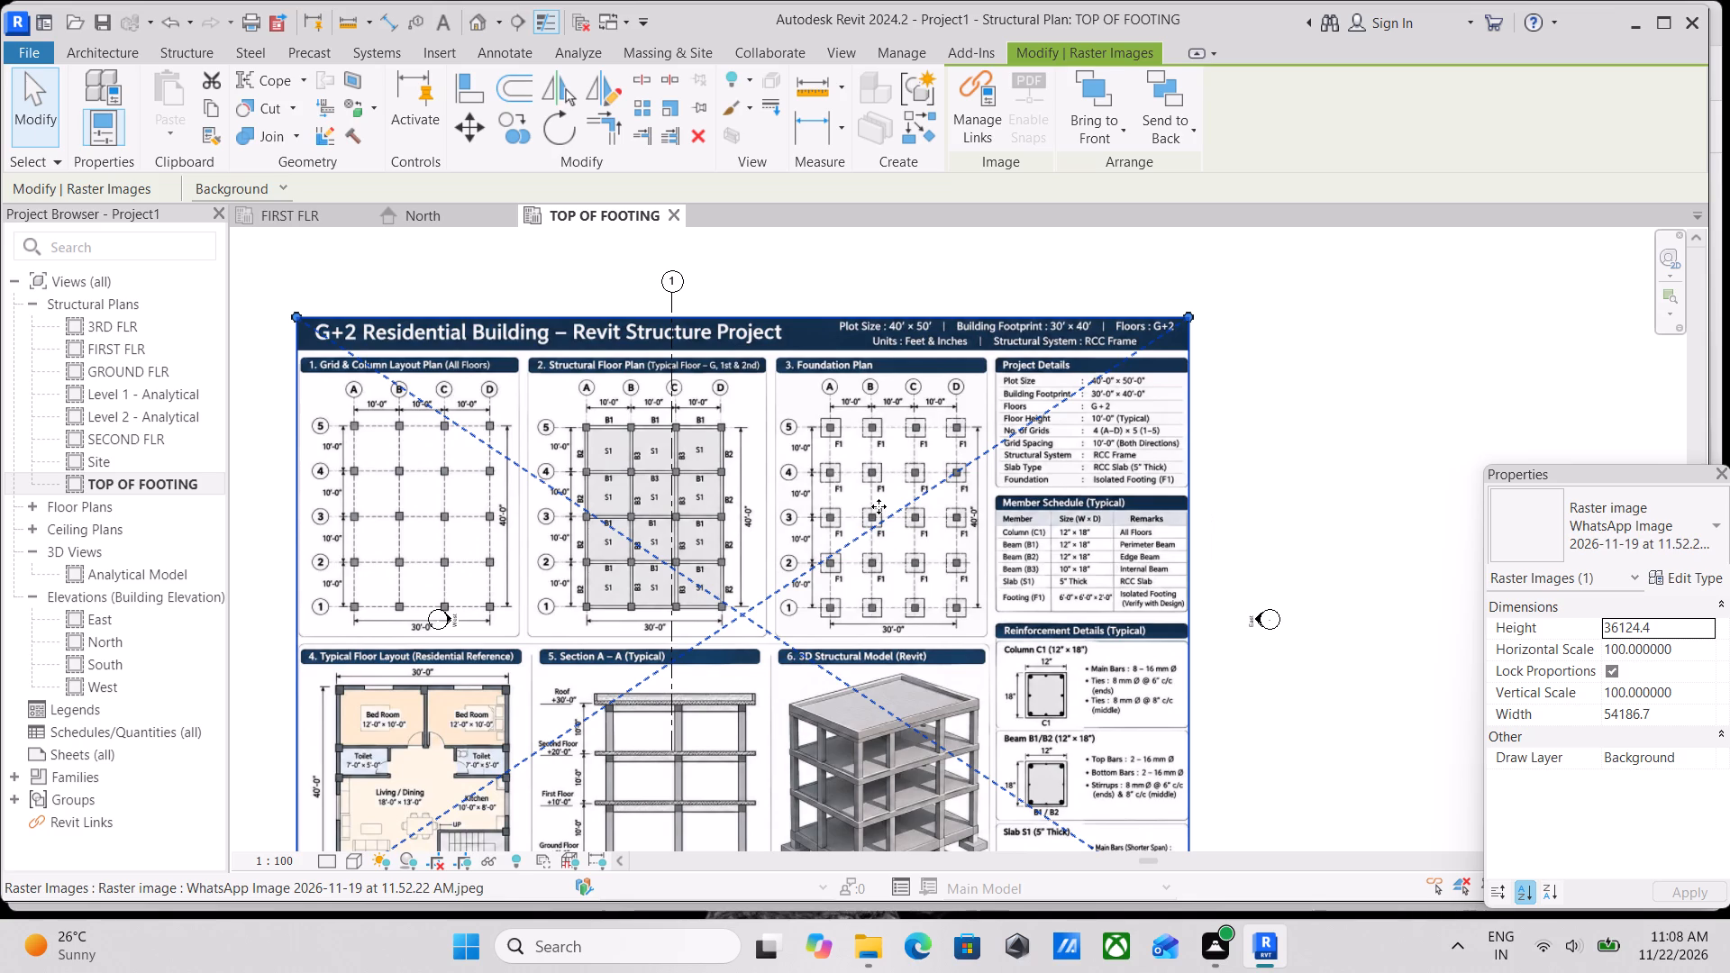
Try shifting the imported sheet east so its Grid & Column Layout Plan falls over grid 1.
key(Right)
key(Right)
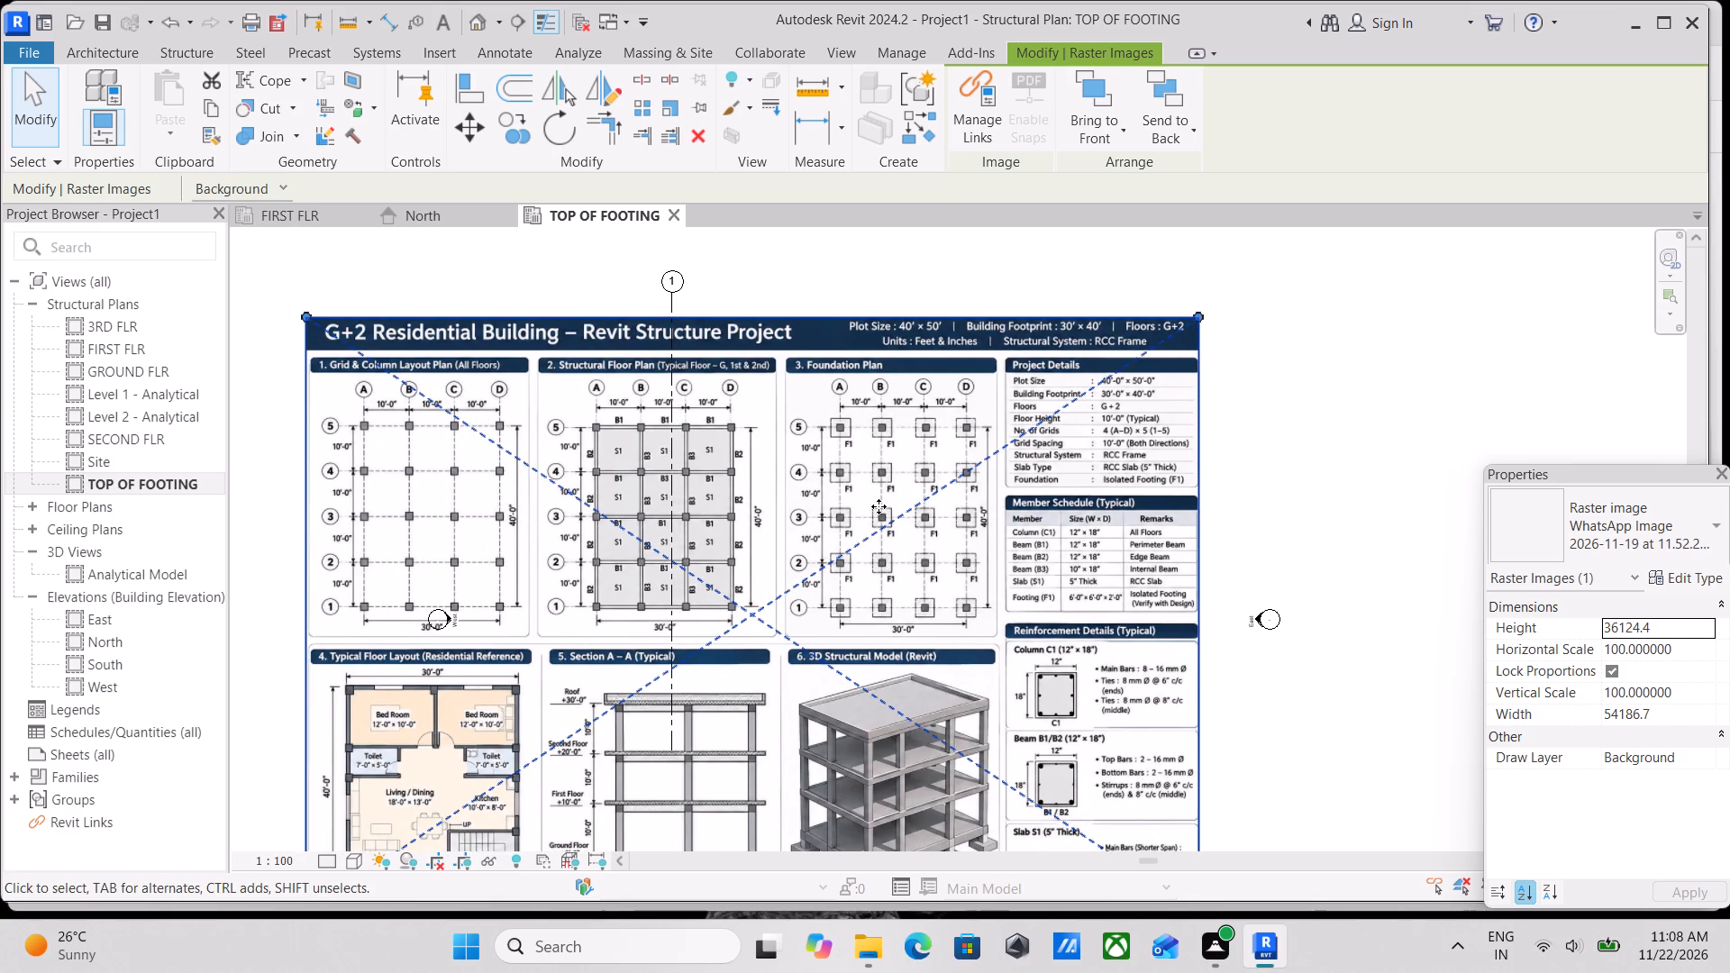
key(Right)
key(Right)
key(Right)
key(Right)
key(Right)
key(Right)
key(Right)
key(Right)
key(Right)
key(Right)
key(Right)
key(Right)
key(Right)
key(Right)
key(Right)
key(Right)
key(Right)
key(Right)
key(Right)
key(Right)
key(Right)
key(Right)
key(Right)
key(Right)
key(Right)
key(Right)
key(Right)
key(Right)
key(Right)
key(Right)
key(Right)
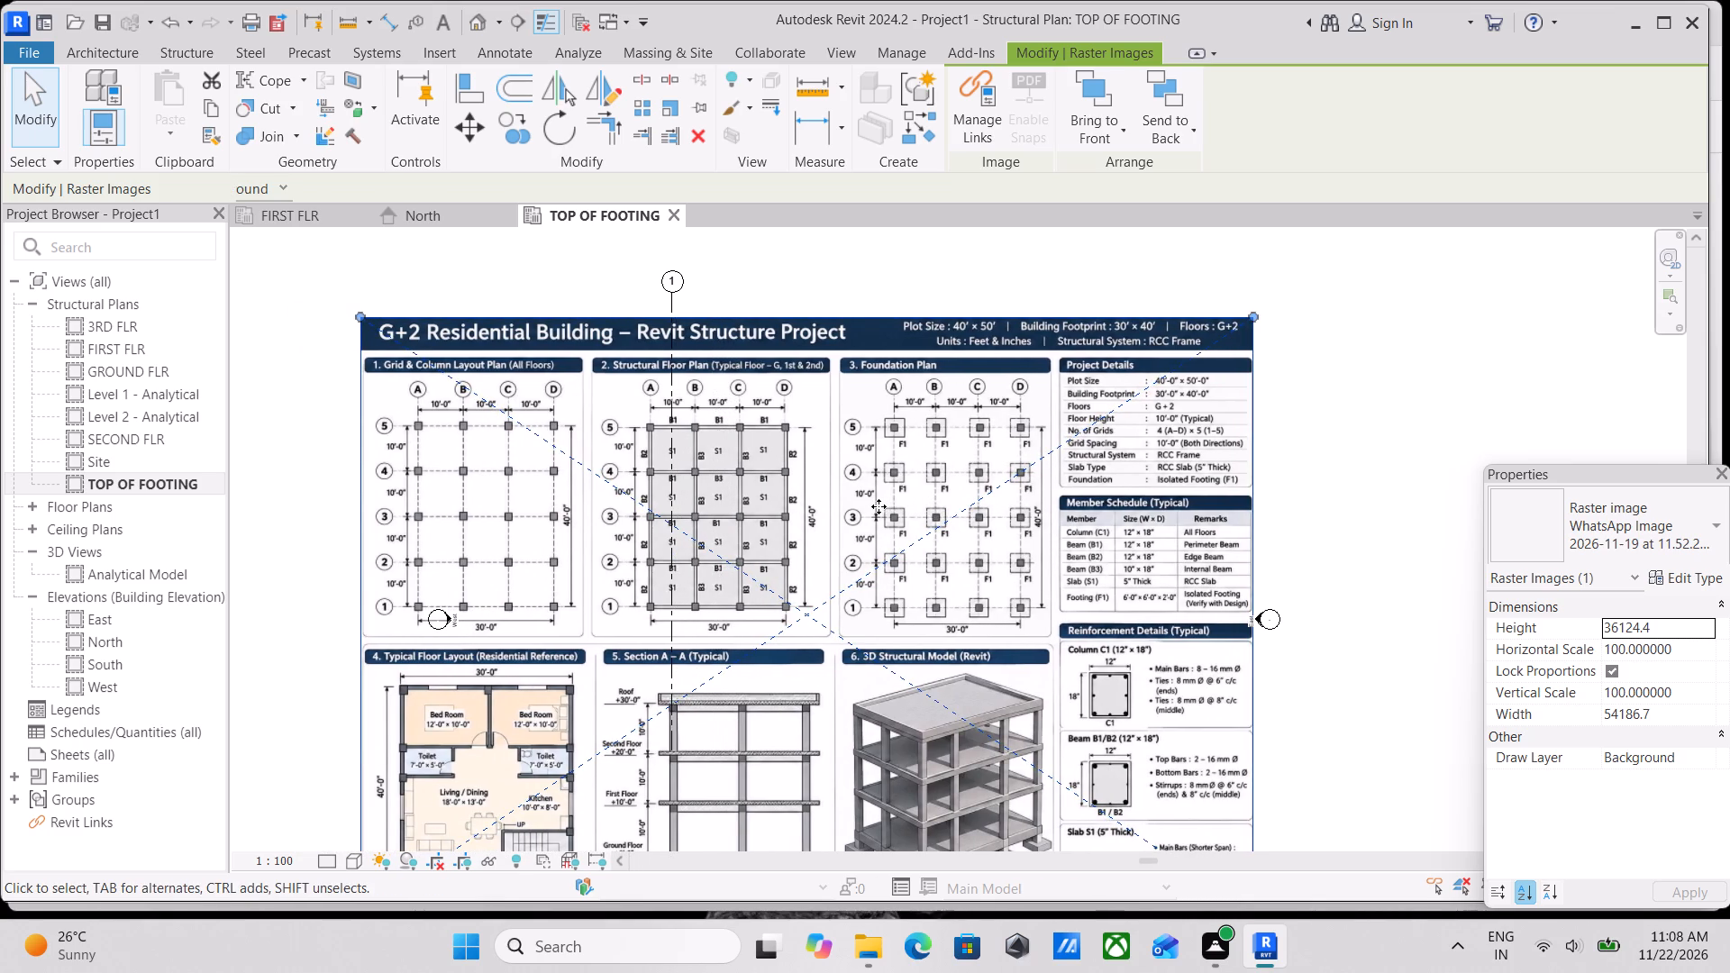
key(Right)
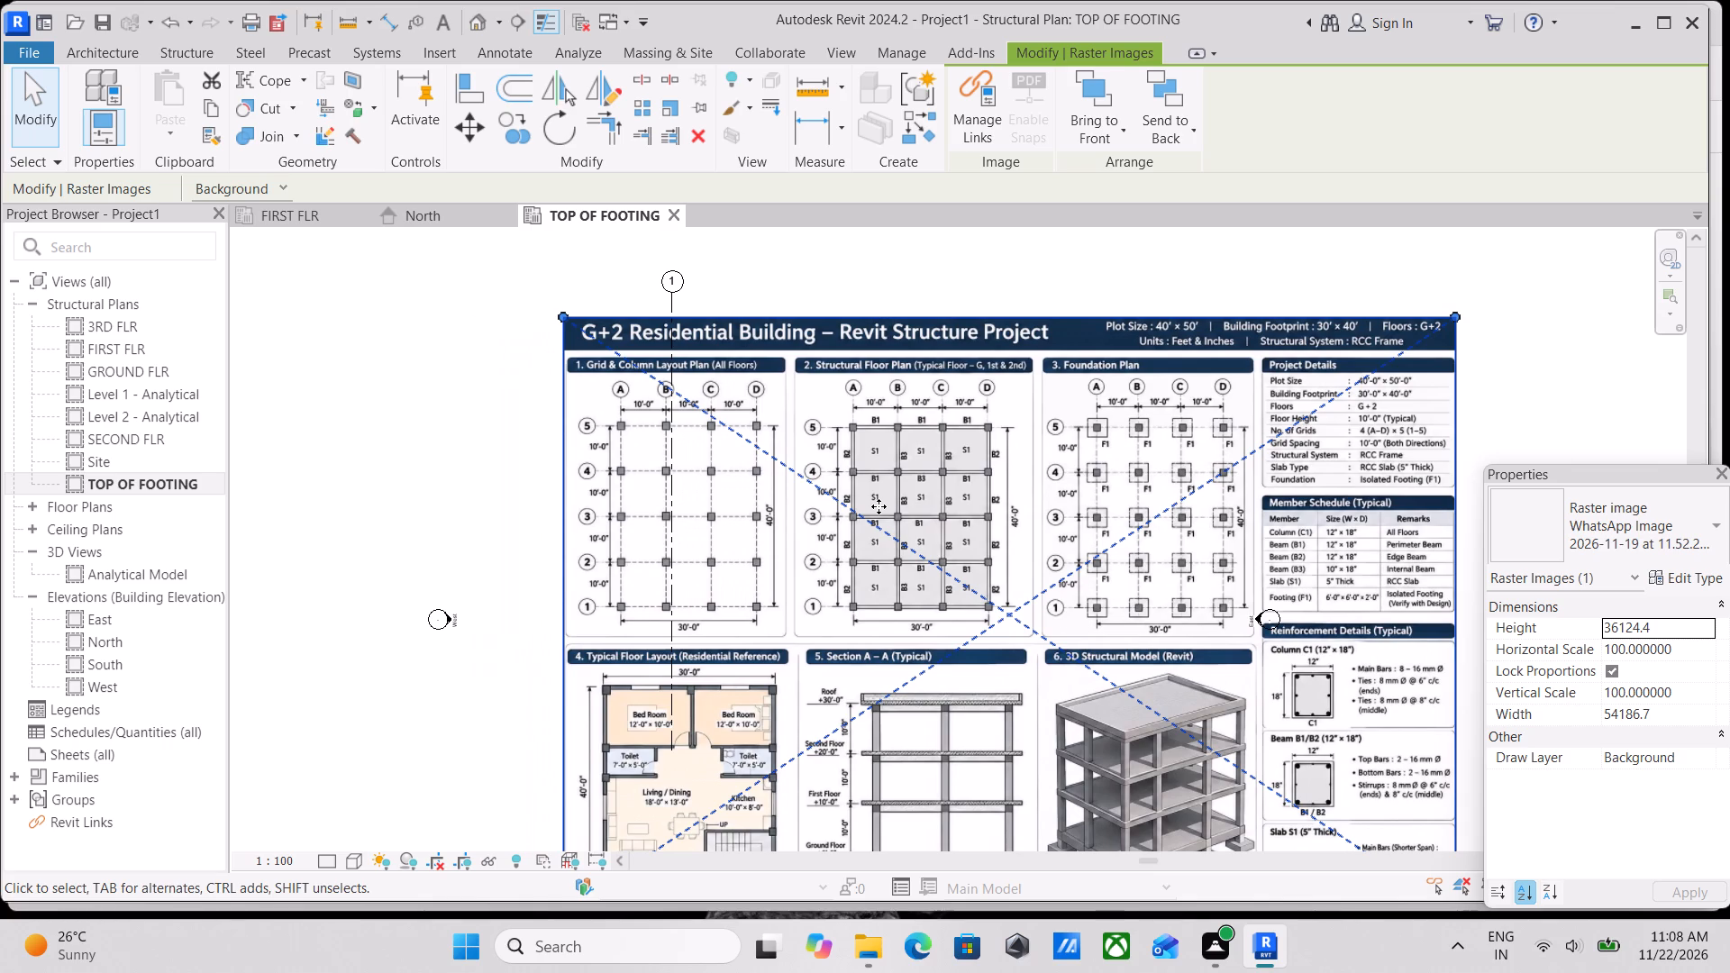
Shift the imported sheet west until column line A of its Foundation Plan lines up with grid 1.
key(Left)
key(Left)
key(Left)
key(Left)
key(Left)
key(Left)
key(Left)
key(Left)
key(Left)
key(Left)
key(Left)
key(Left)
key(Left)
key(Left)
key(Left)
key(Left)
key(Left)
key(Left)
key(Left)
key(Left)
key(Left)
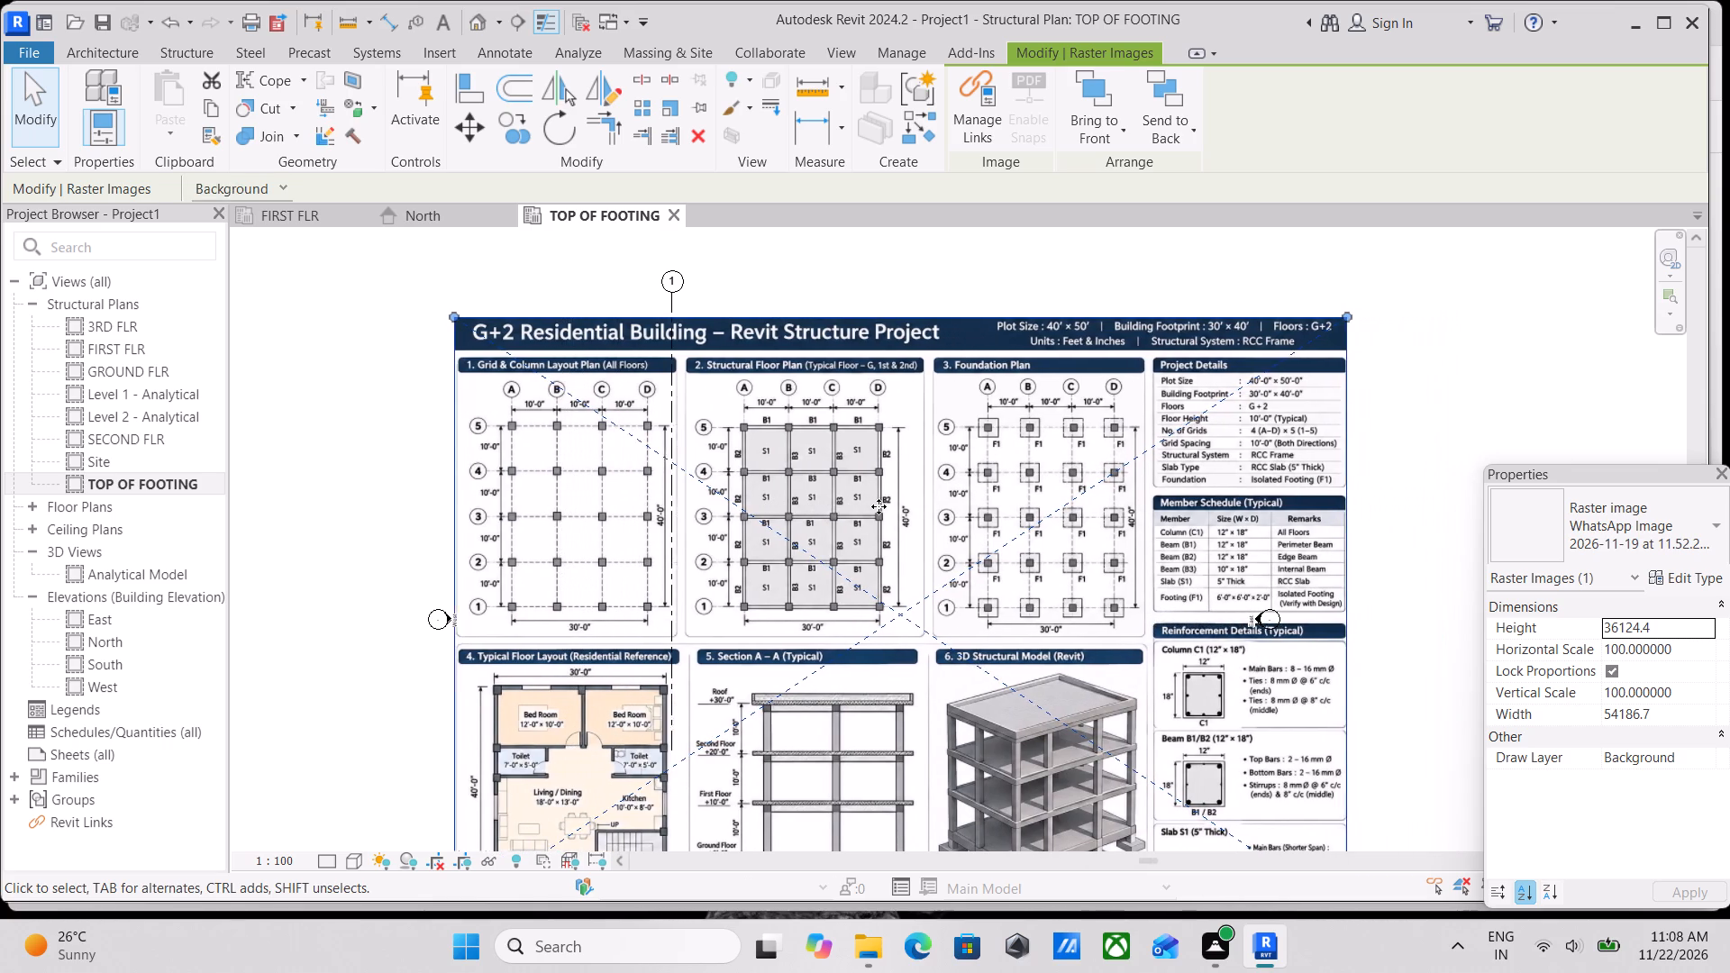
key(Left)
key(Left)
key(Left)
key(Left)
key(Left)
key(Left)
key(Left)
key(Left)
key(Left)
key(Left)
key(Left)
key(Left)
key(Left)
key(Left)
key(Left)
key(Left)
key(Left)
key(Left)
key(Left)
key(Left)
key(Left)
key(Left)
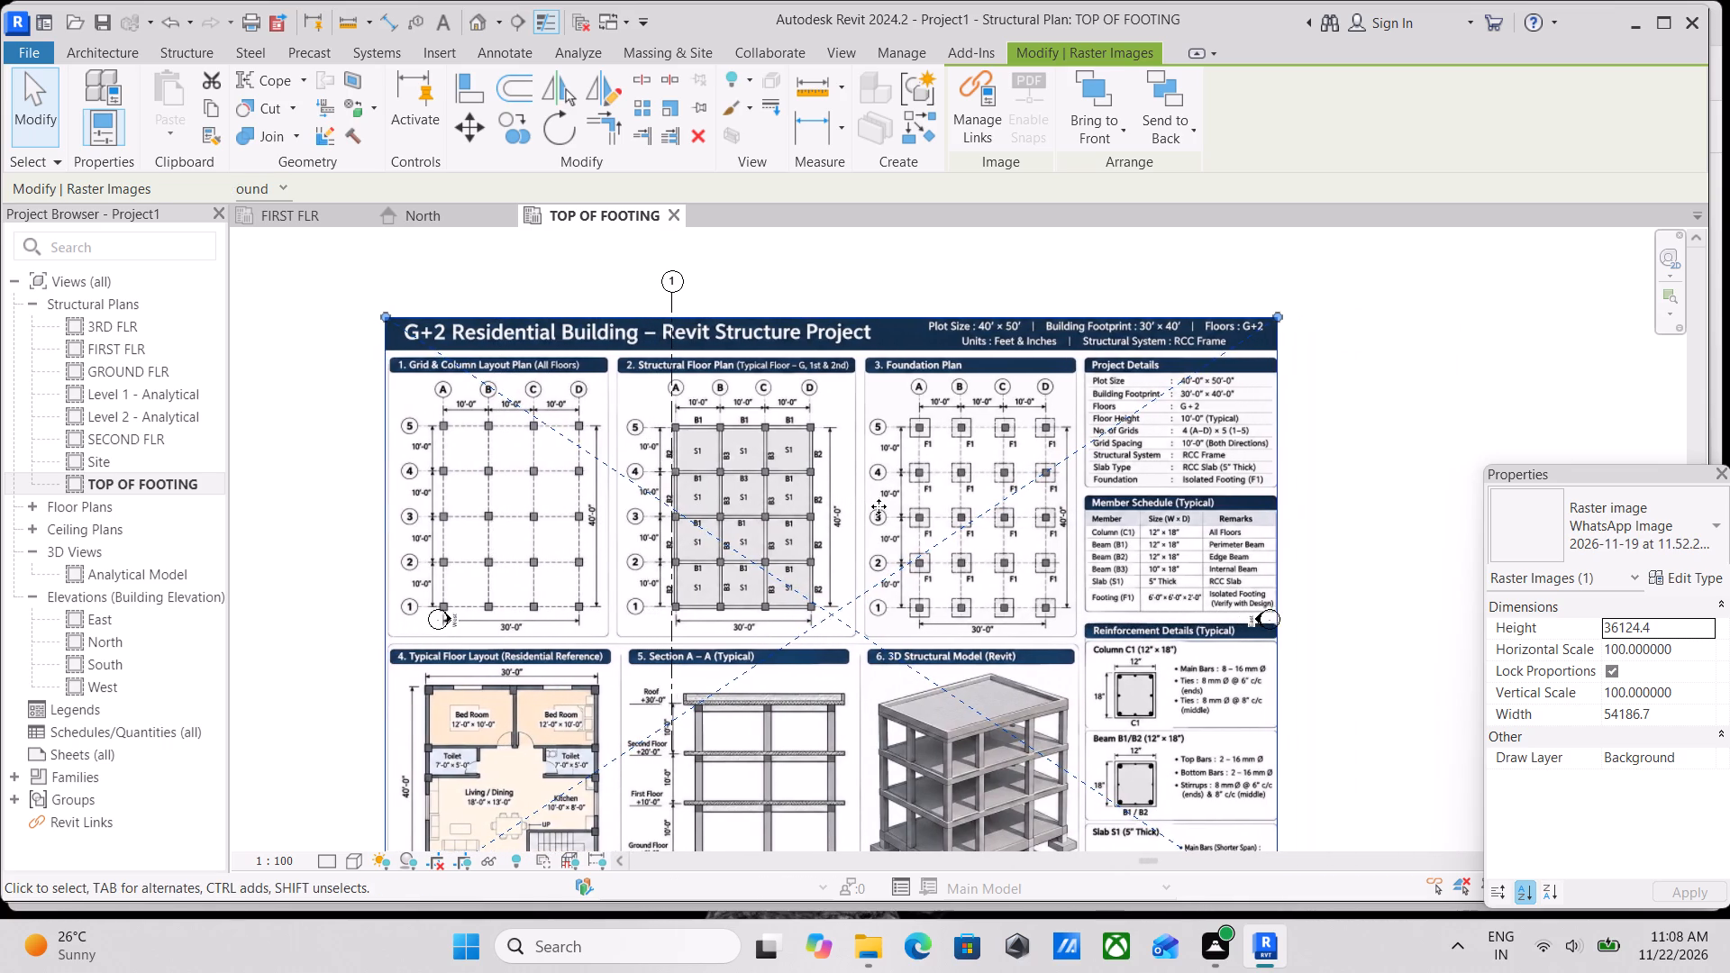
key(Left)
key(Left)
key(Left)
key(Left)
key(Left)
key(Left)
key(Left)
key(Left)
key(Left)
key(Left)
key(Left)
key(Left)
key(Left)
key(Left)
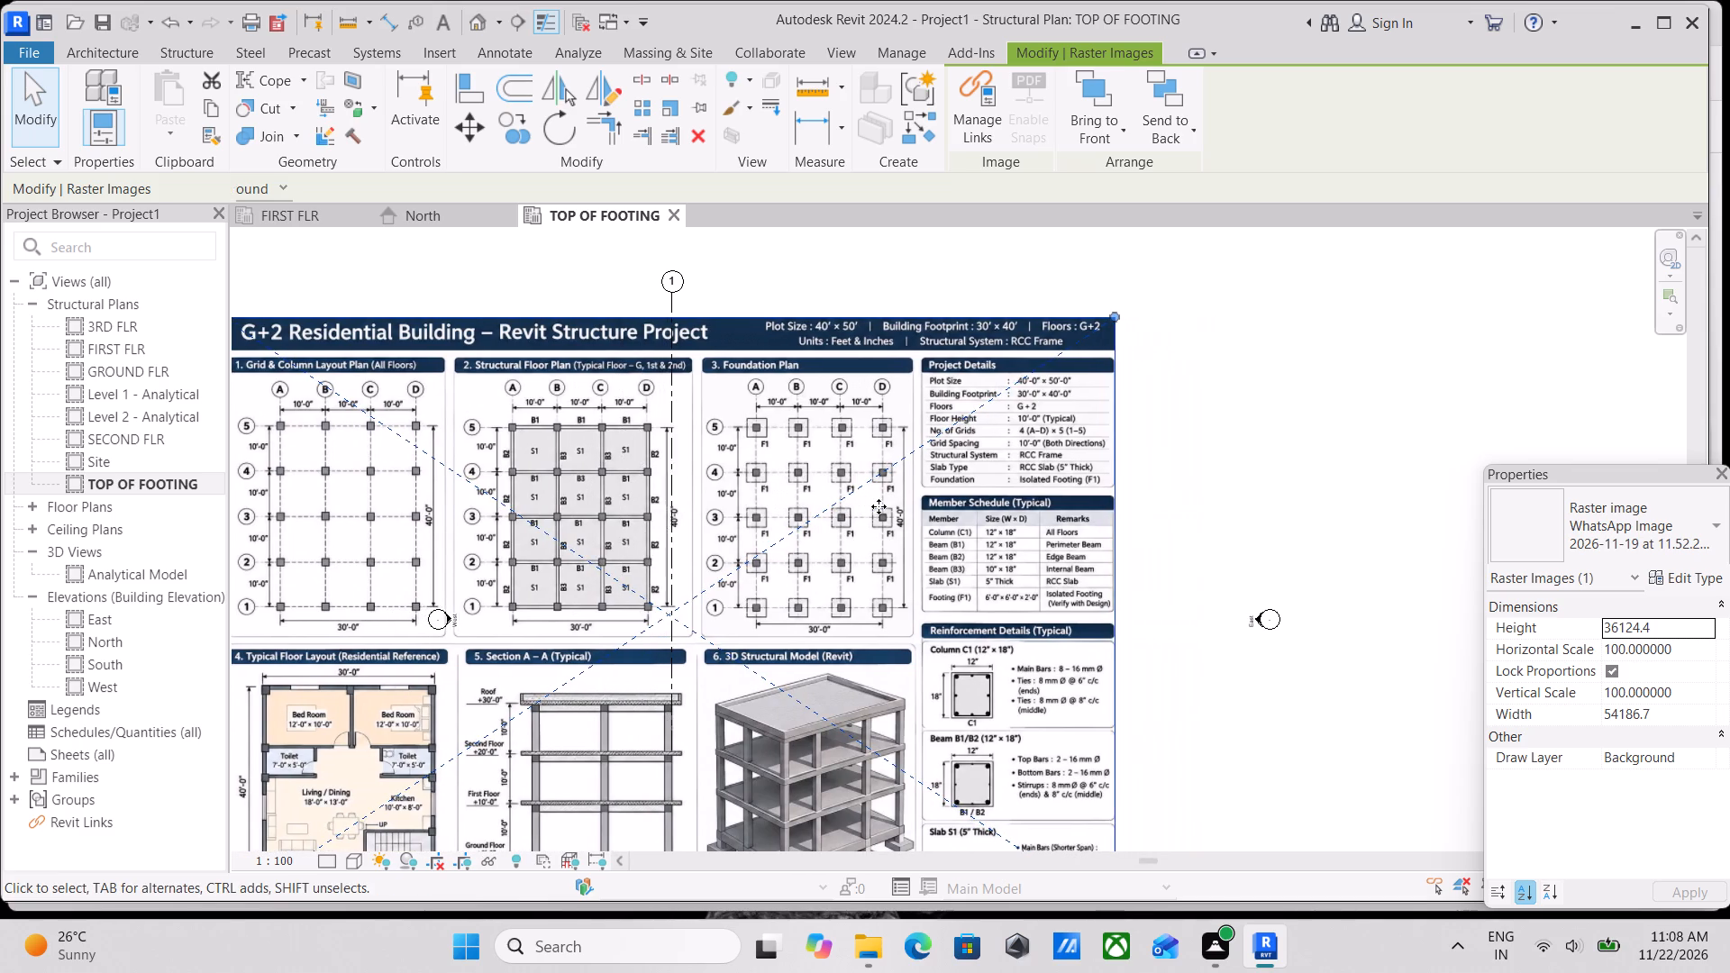
key(Left)
key(Left)
key(Left)
key(Left)
key(Left)
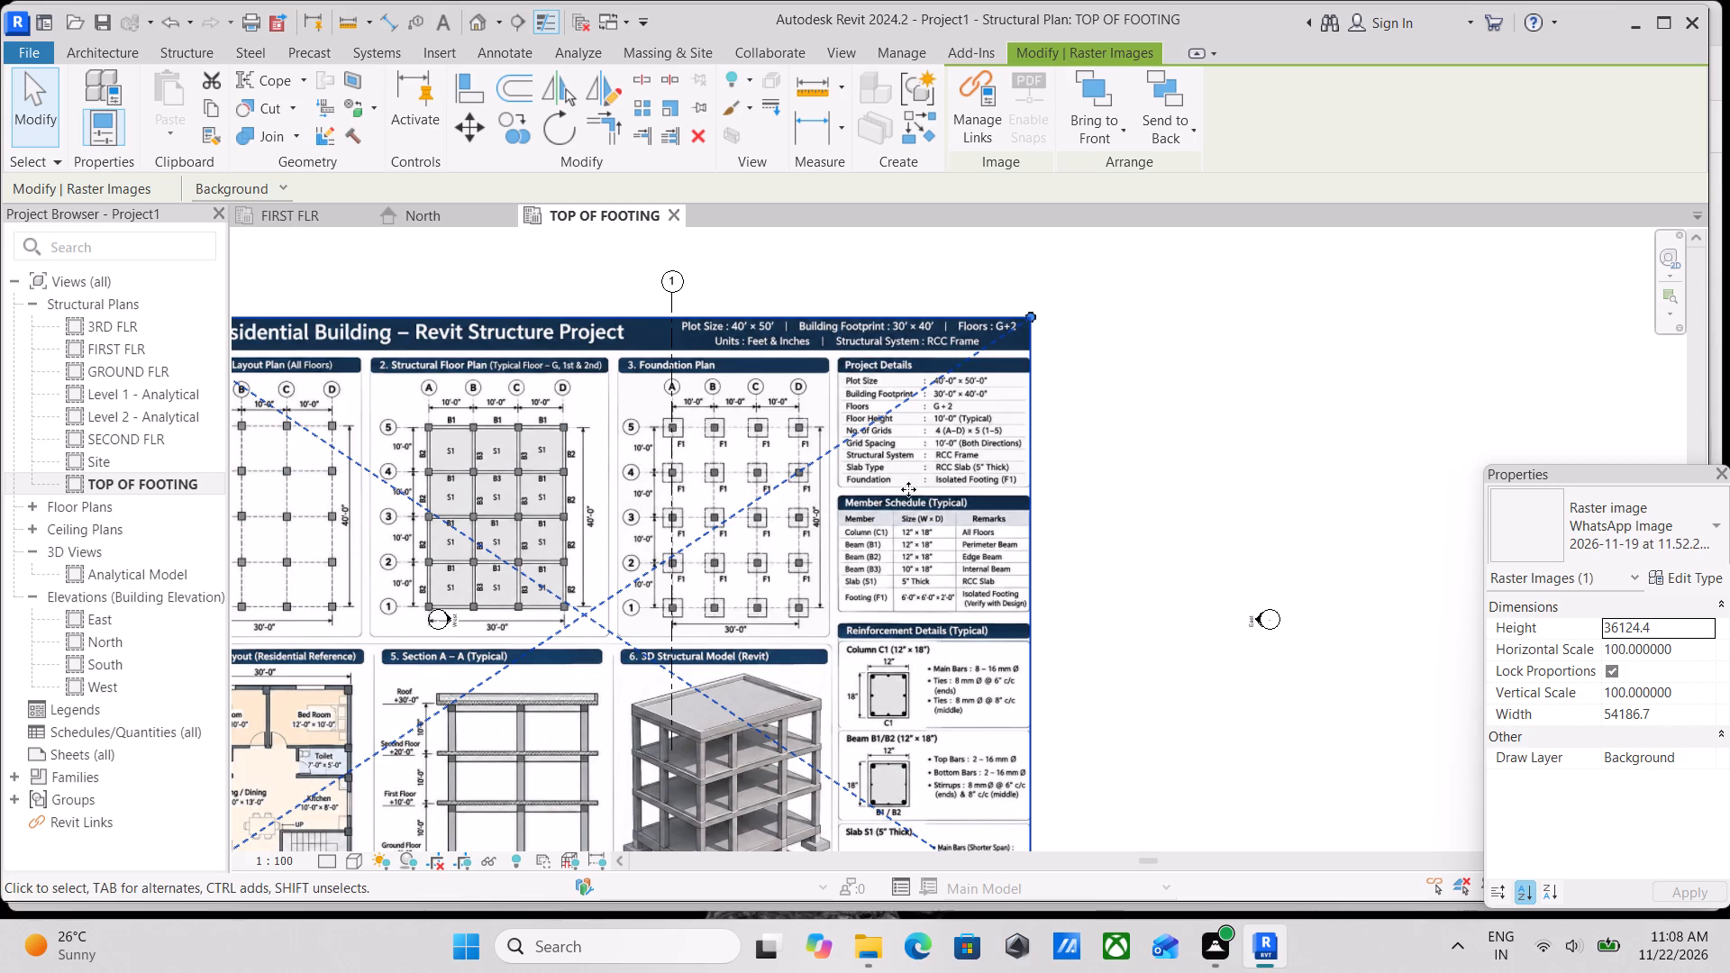
Enlarge the imported sheet from its corner to about 55607 mm wide by 37071 mm high.
scroll(1208, 444, up, 2)
scroll(1182, 445, down, 2)
middle_drag(1186, 448, 1464, 724)
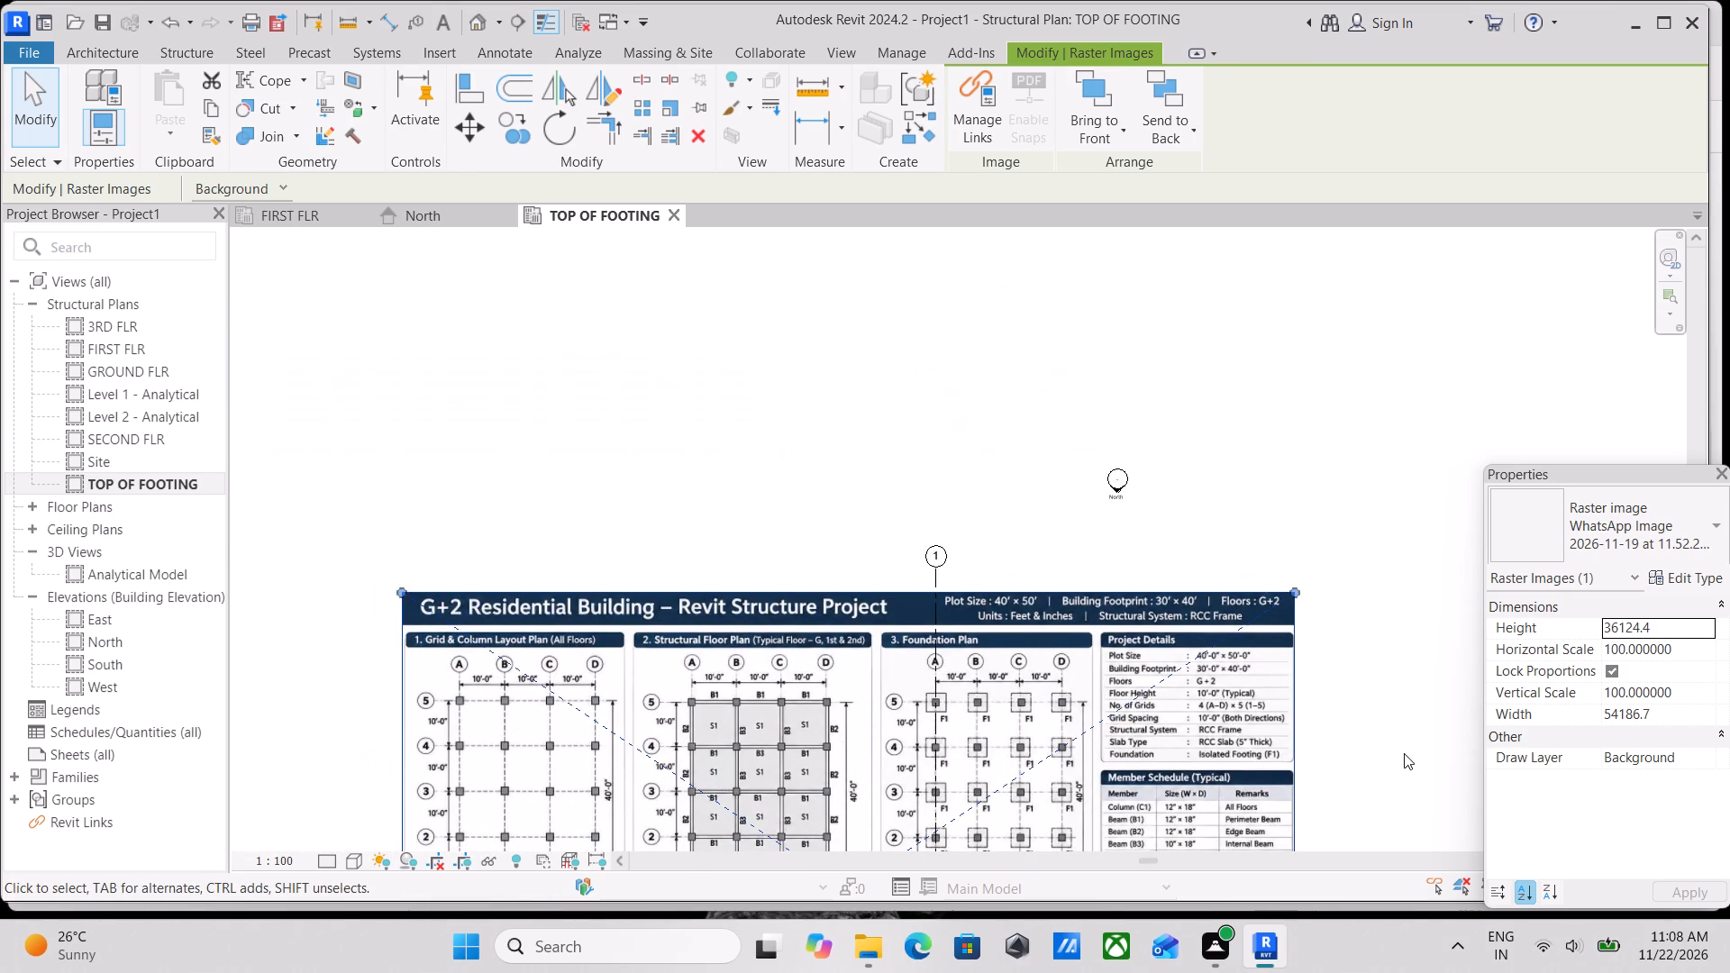
middle_drag(1134, 671, 1268, 773)
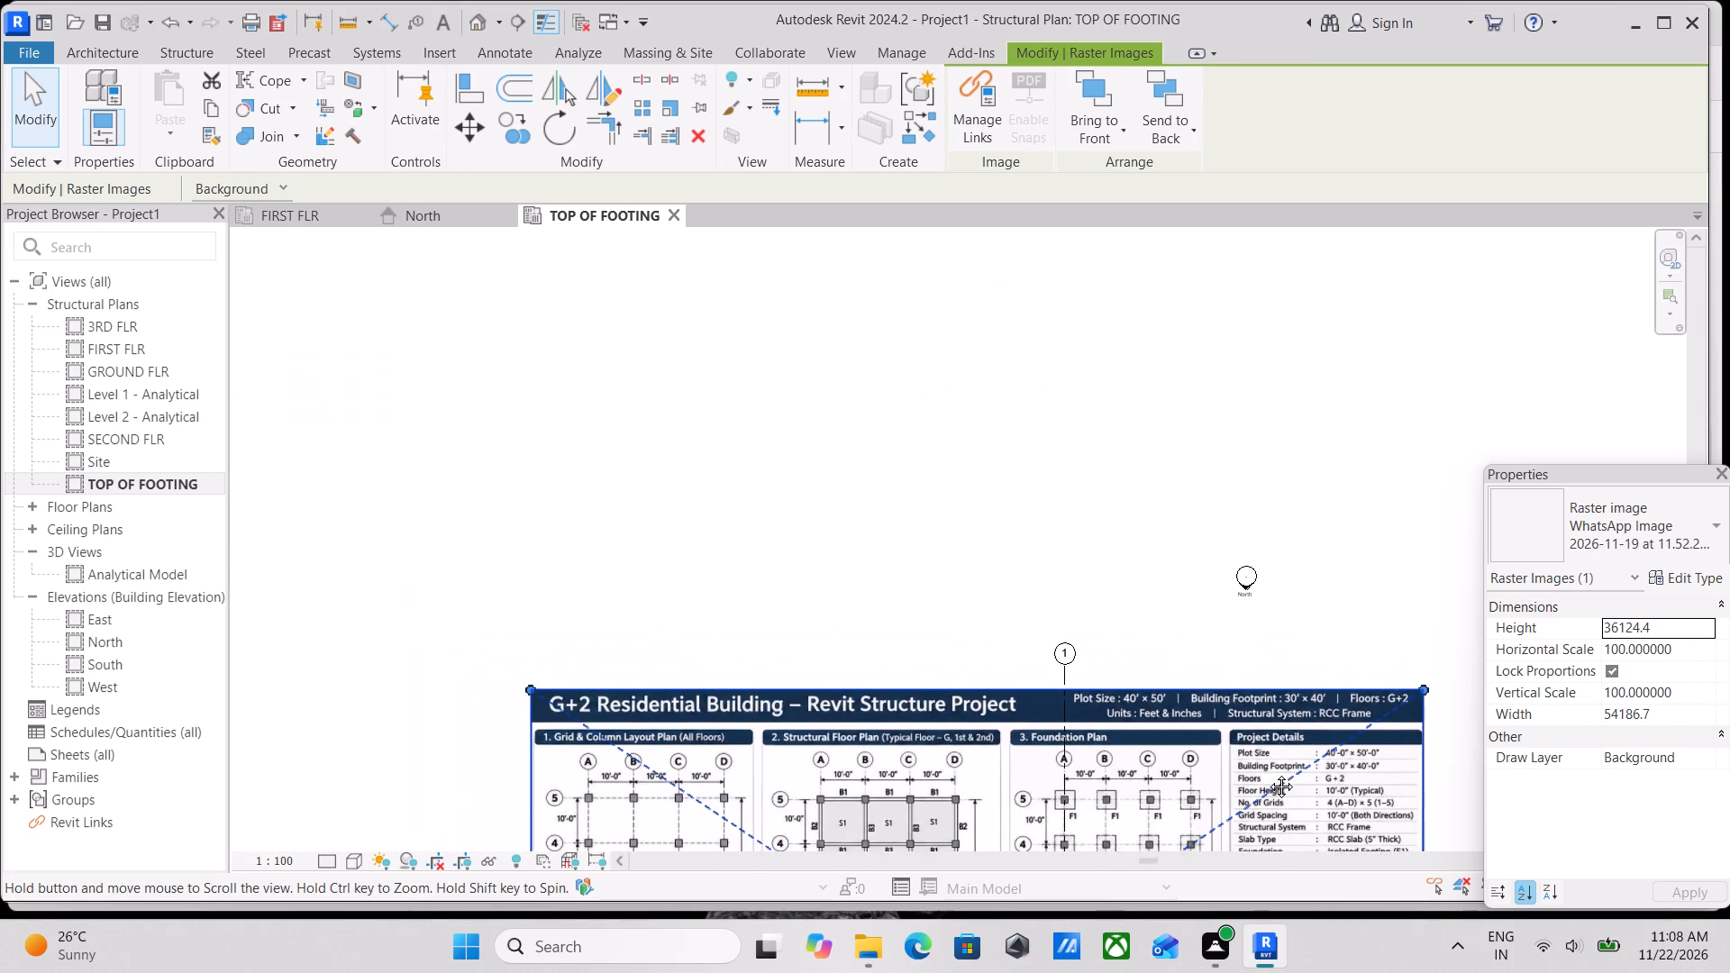
middle_drag(1268, 773, 1268, 774)
scroll(1328, 729, down, 1)
middle_drag(1322, 723, 1224, 614)
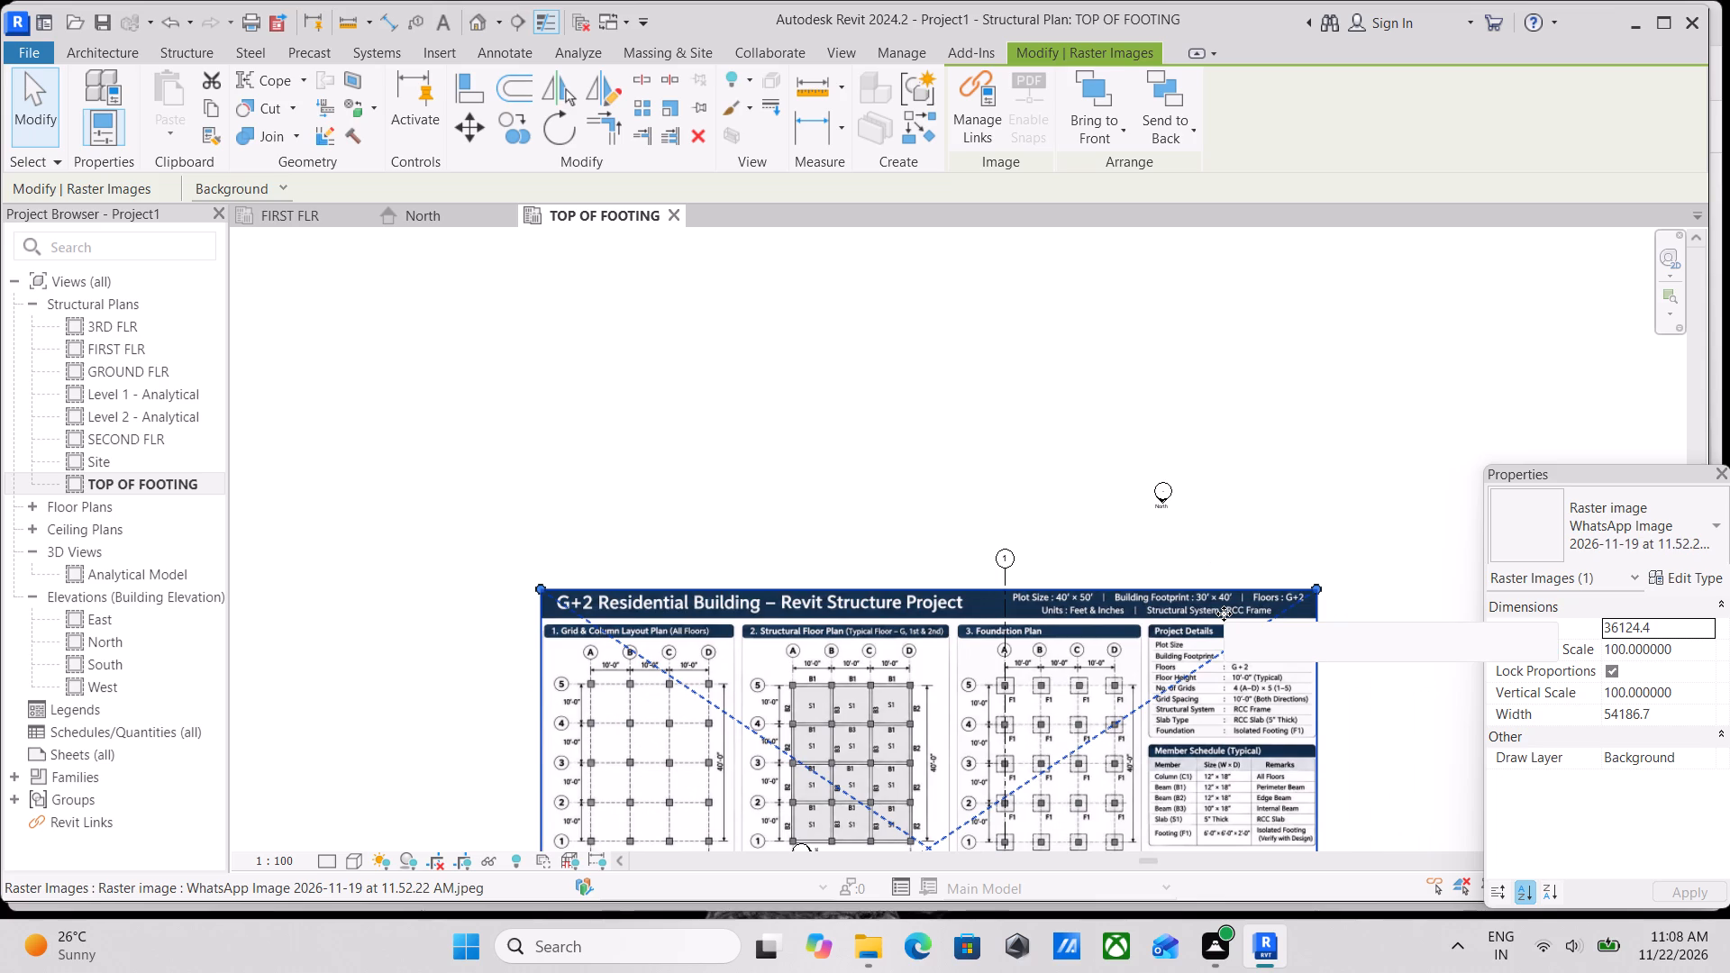
middle_drag(1240, 645, 1151, 570)
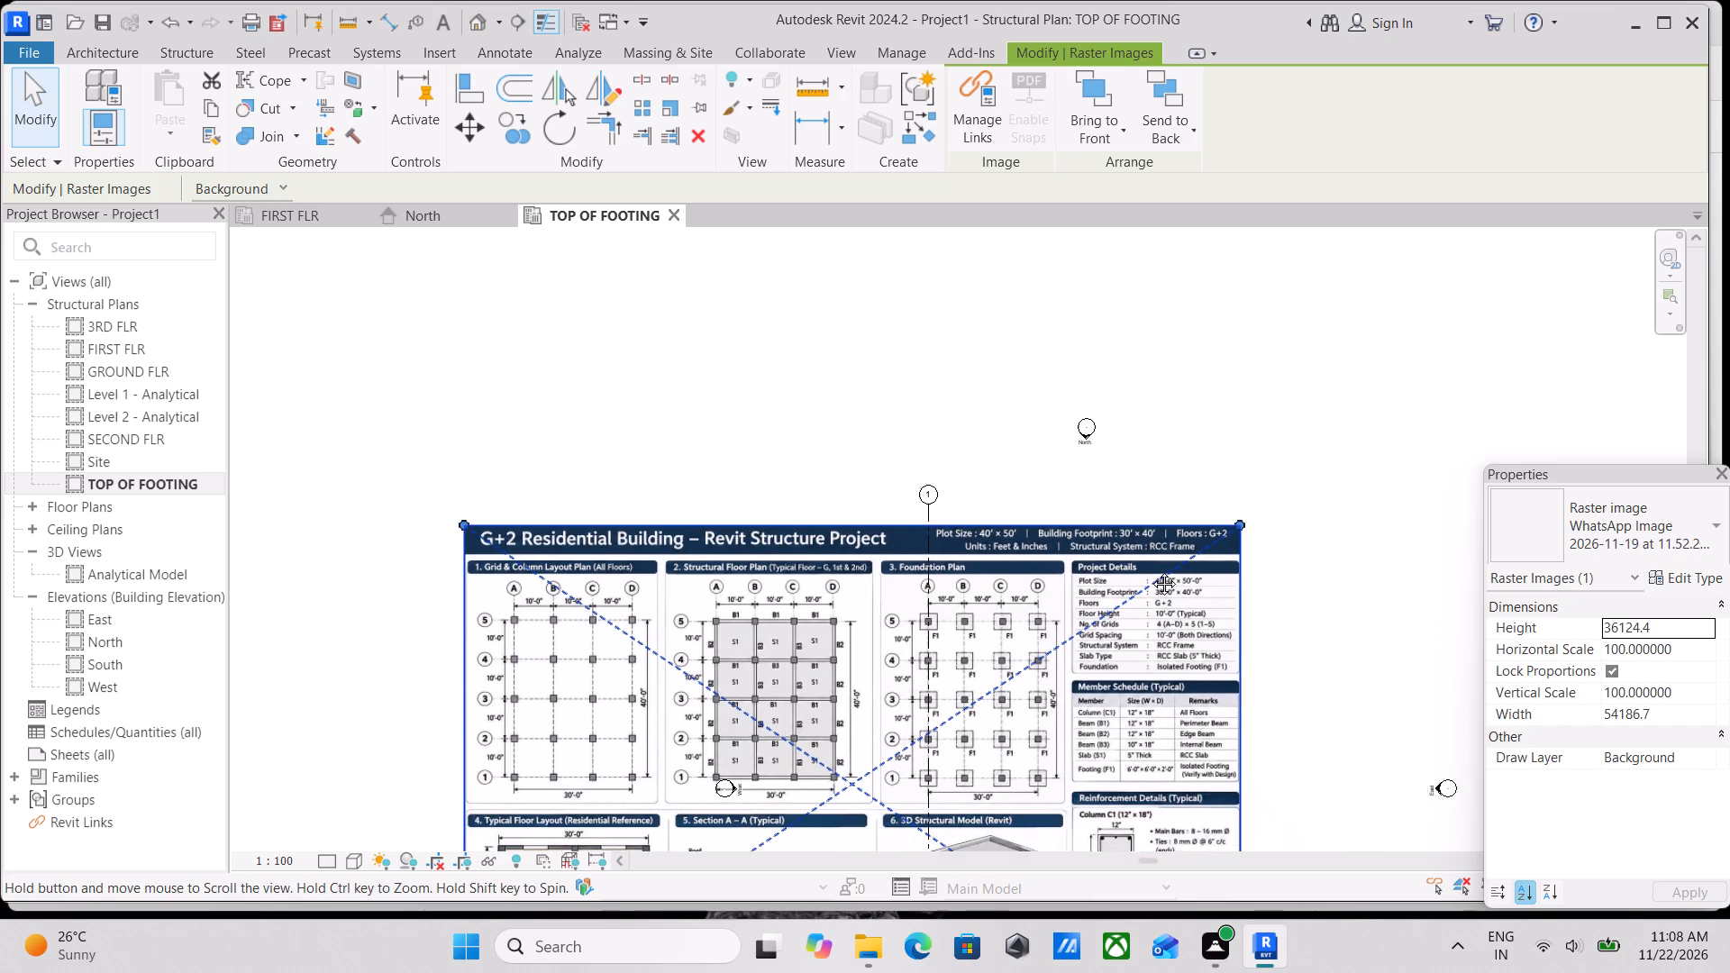
middle_drag(1151, 570, 1116, 587)
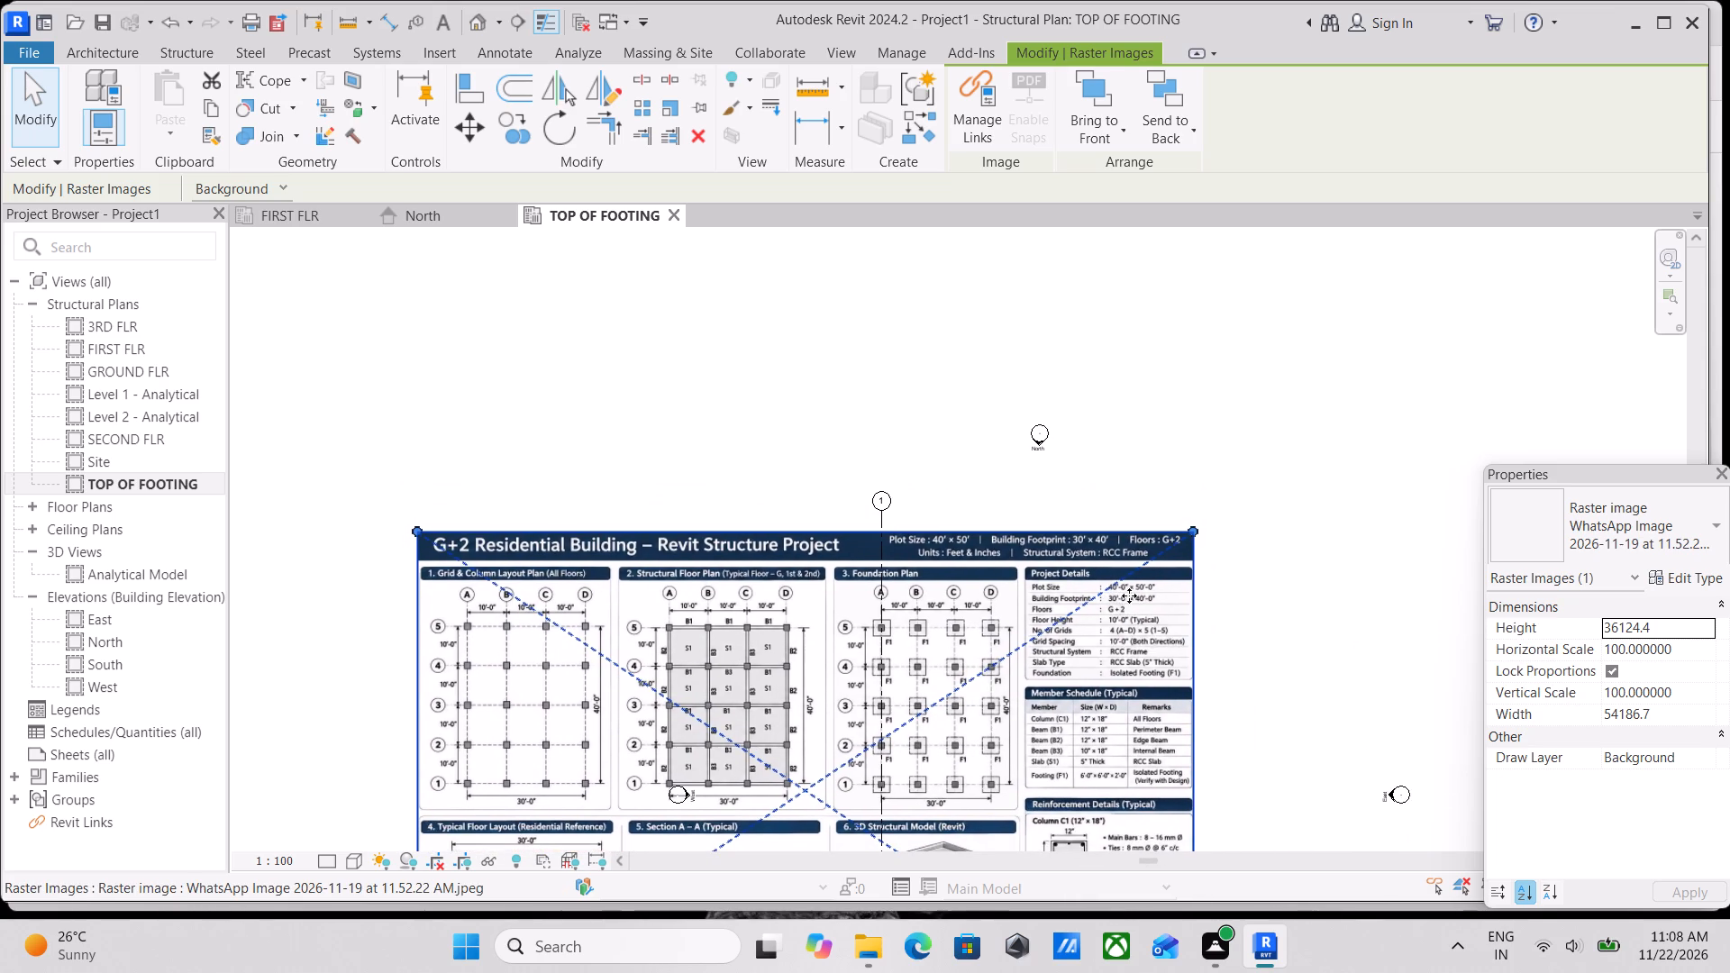
scroll(1190, 697, up, 2)
scroll(981, 547, up, 2)
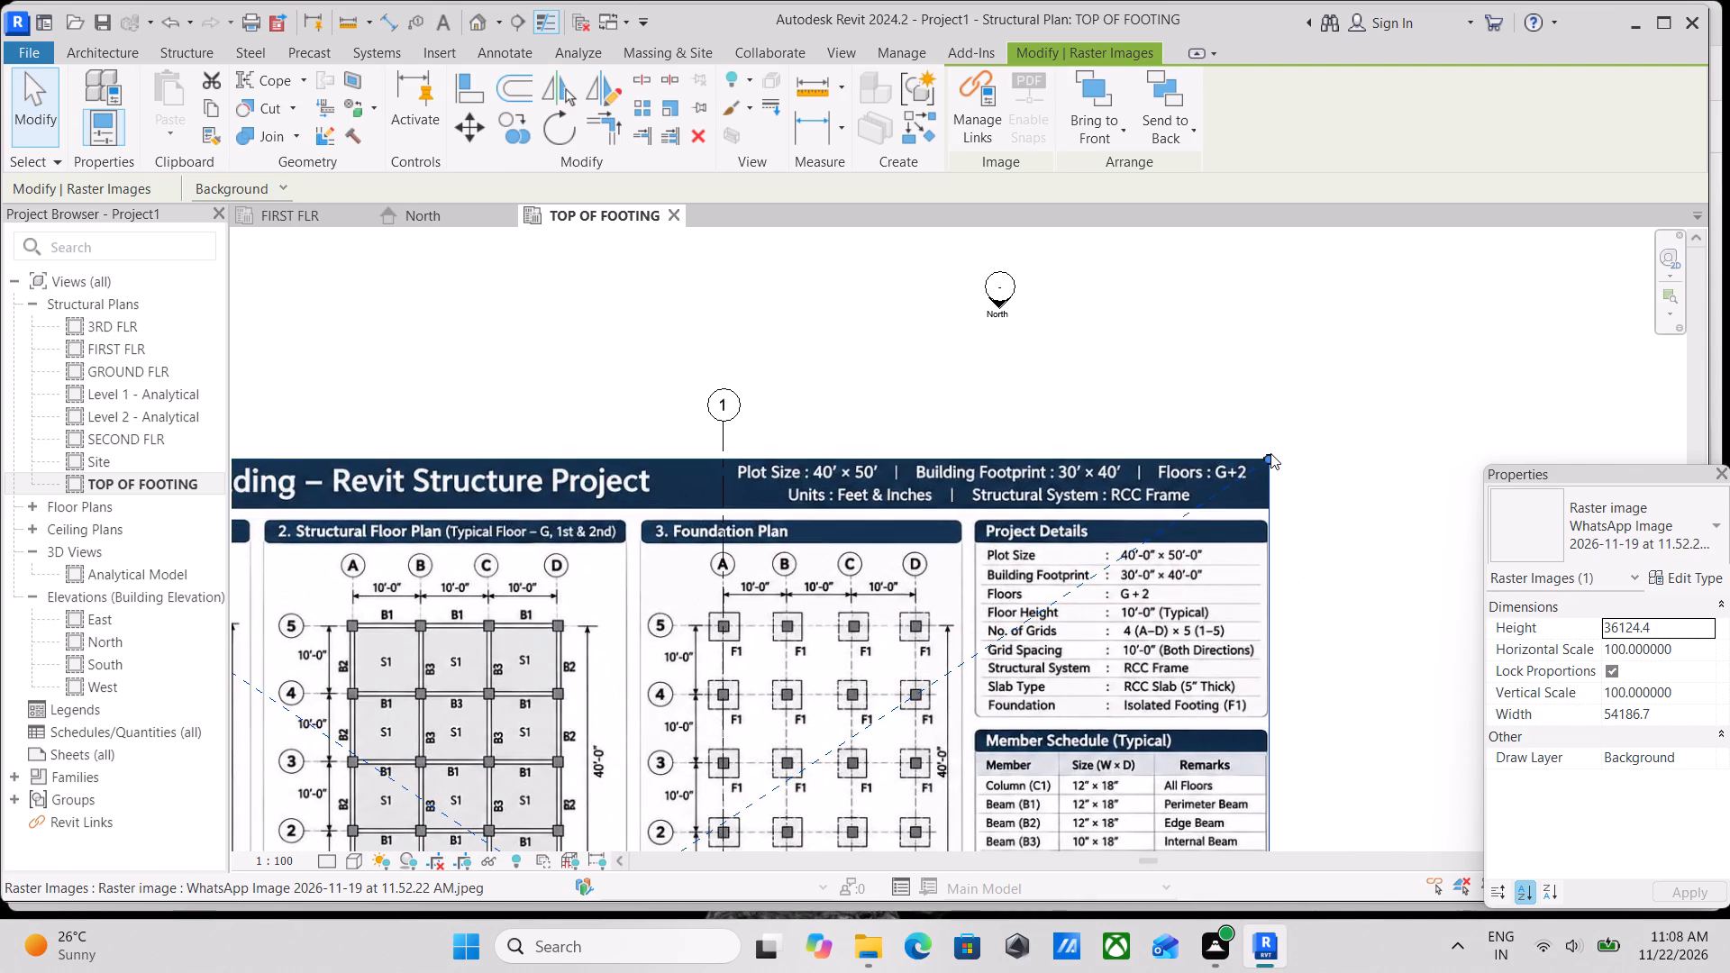
drag(1271, 453, 1353, 385)
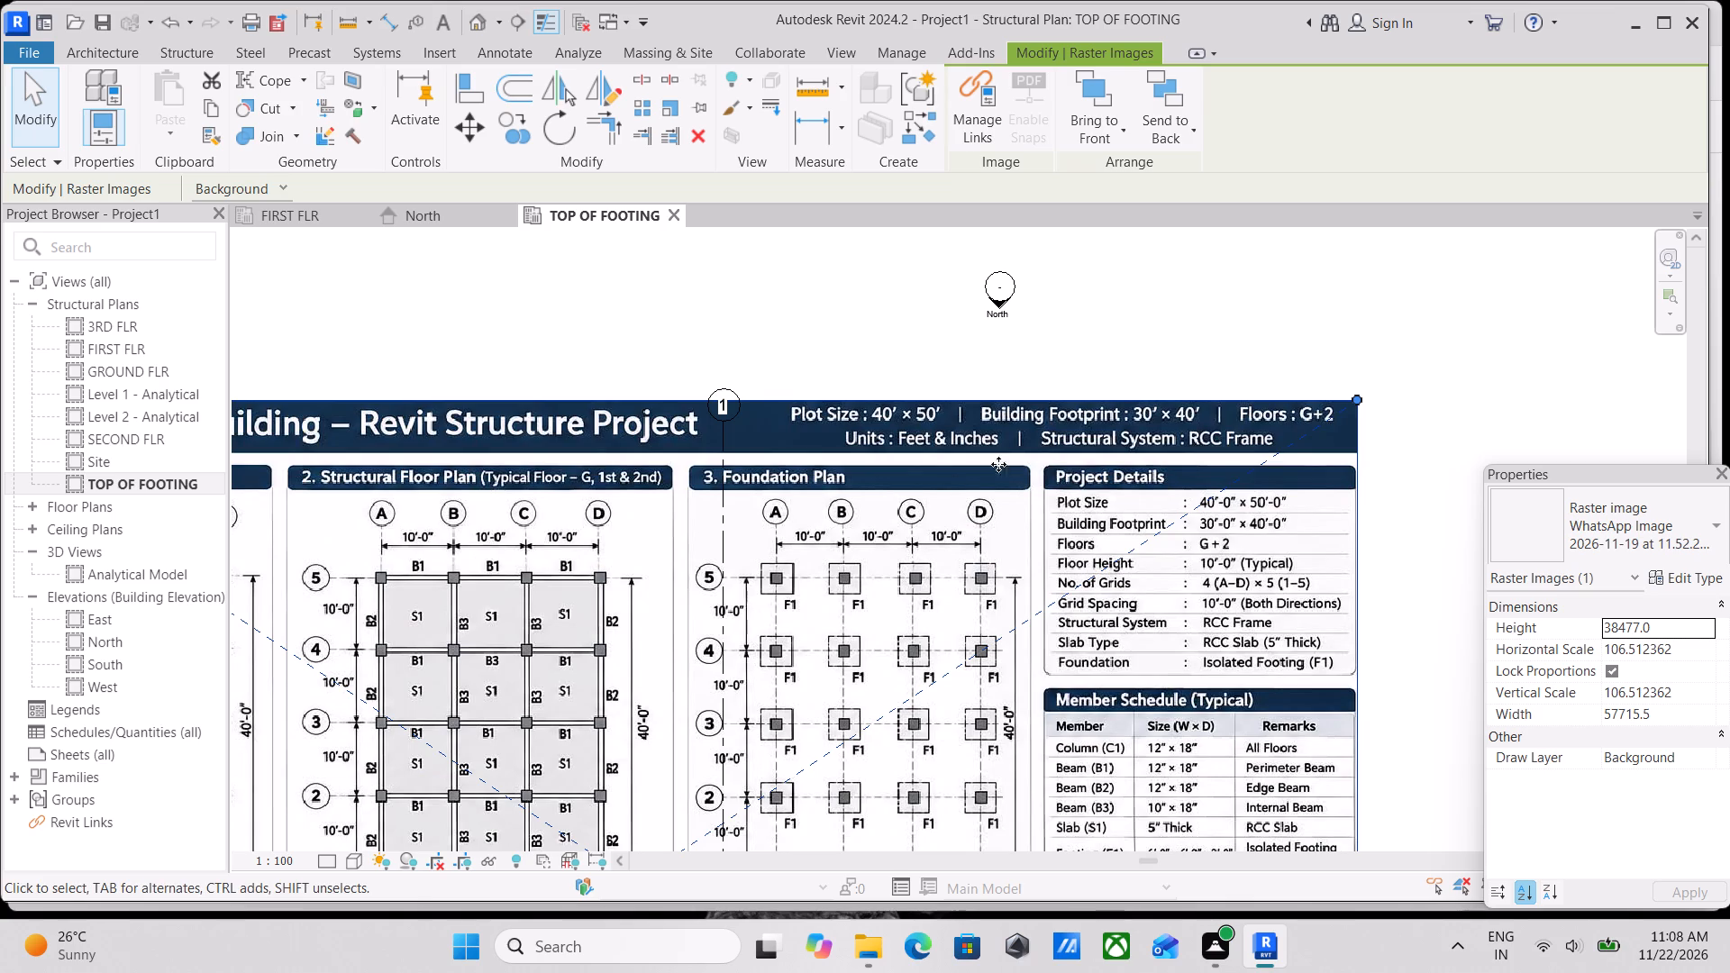
drag(1362, 396, 1326, 457)
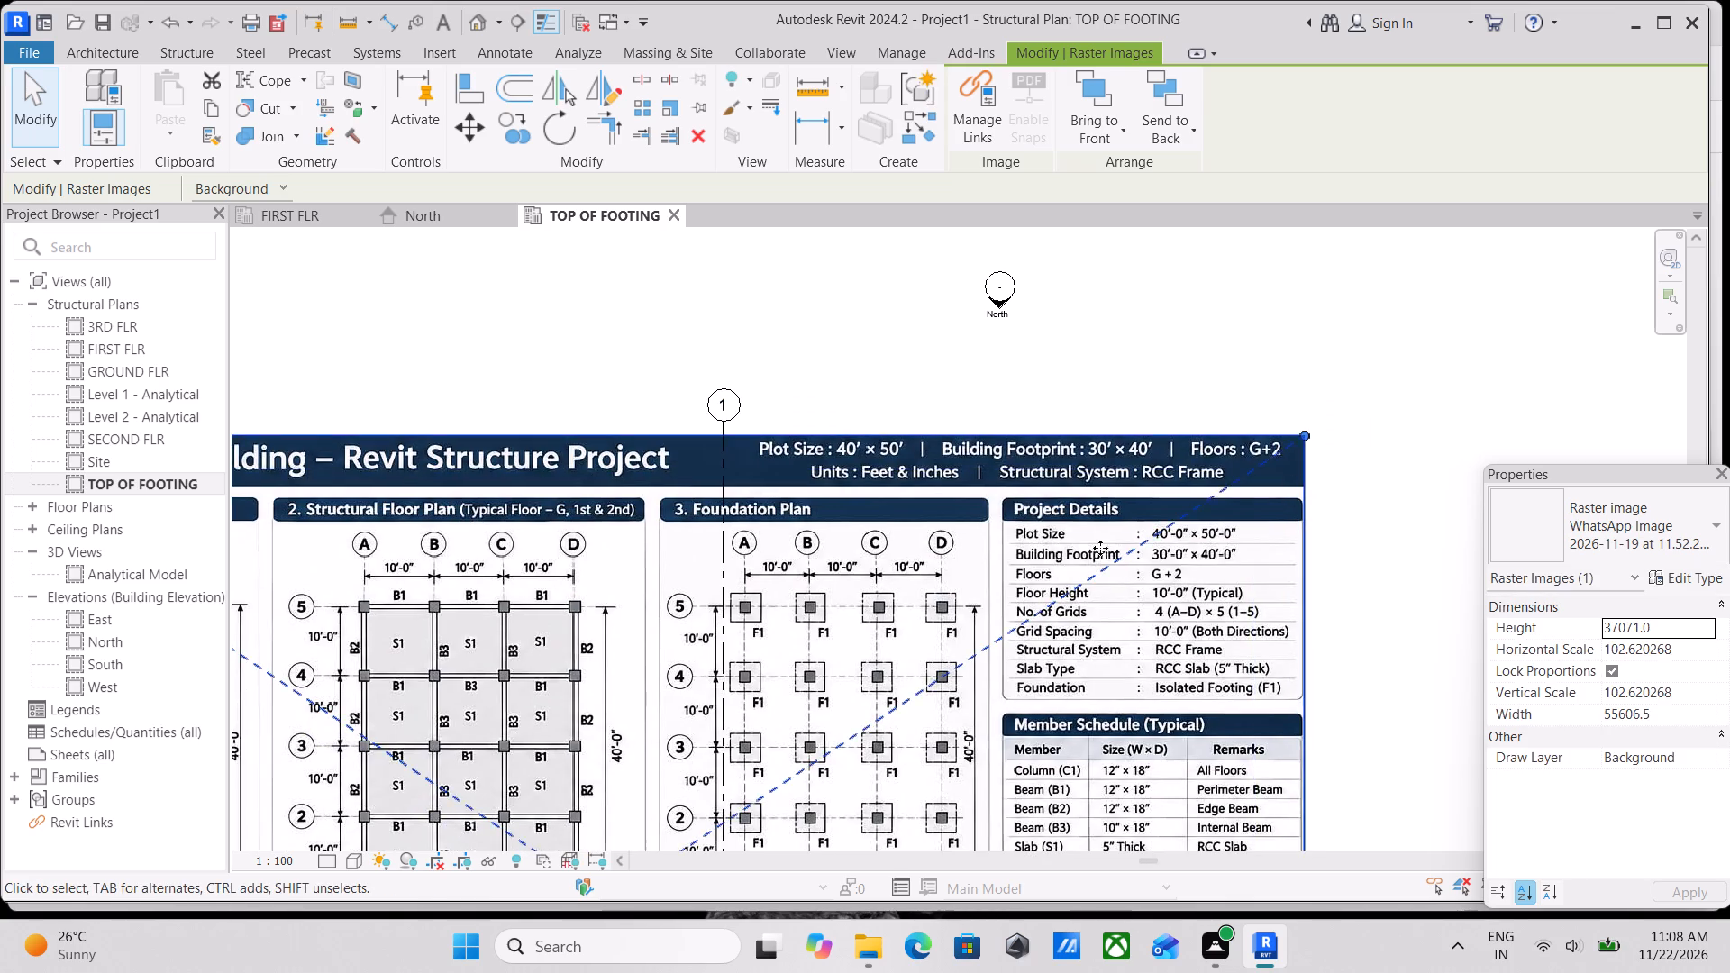
Add a second vertical grid 10' east of grid 1 with the Pick Lines option, and dismiss the save reminder without saving.
scroll(933, 566, up, 3)
scroll(957, 549, down, 2)
middle_drag(962, 550, 1011, 591)
scroll(719, 457, up, 2)
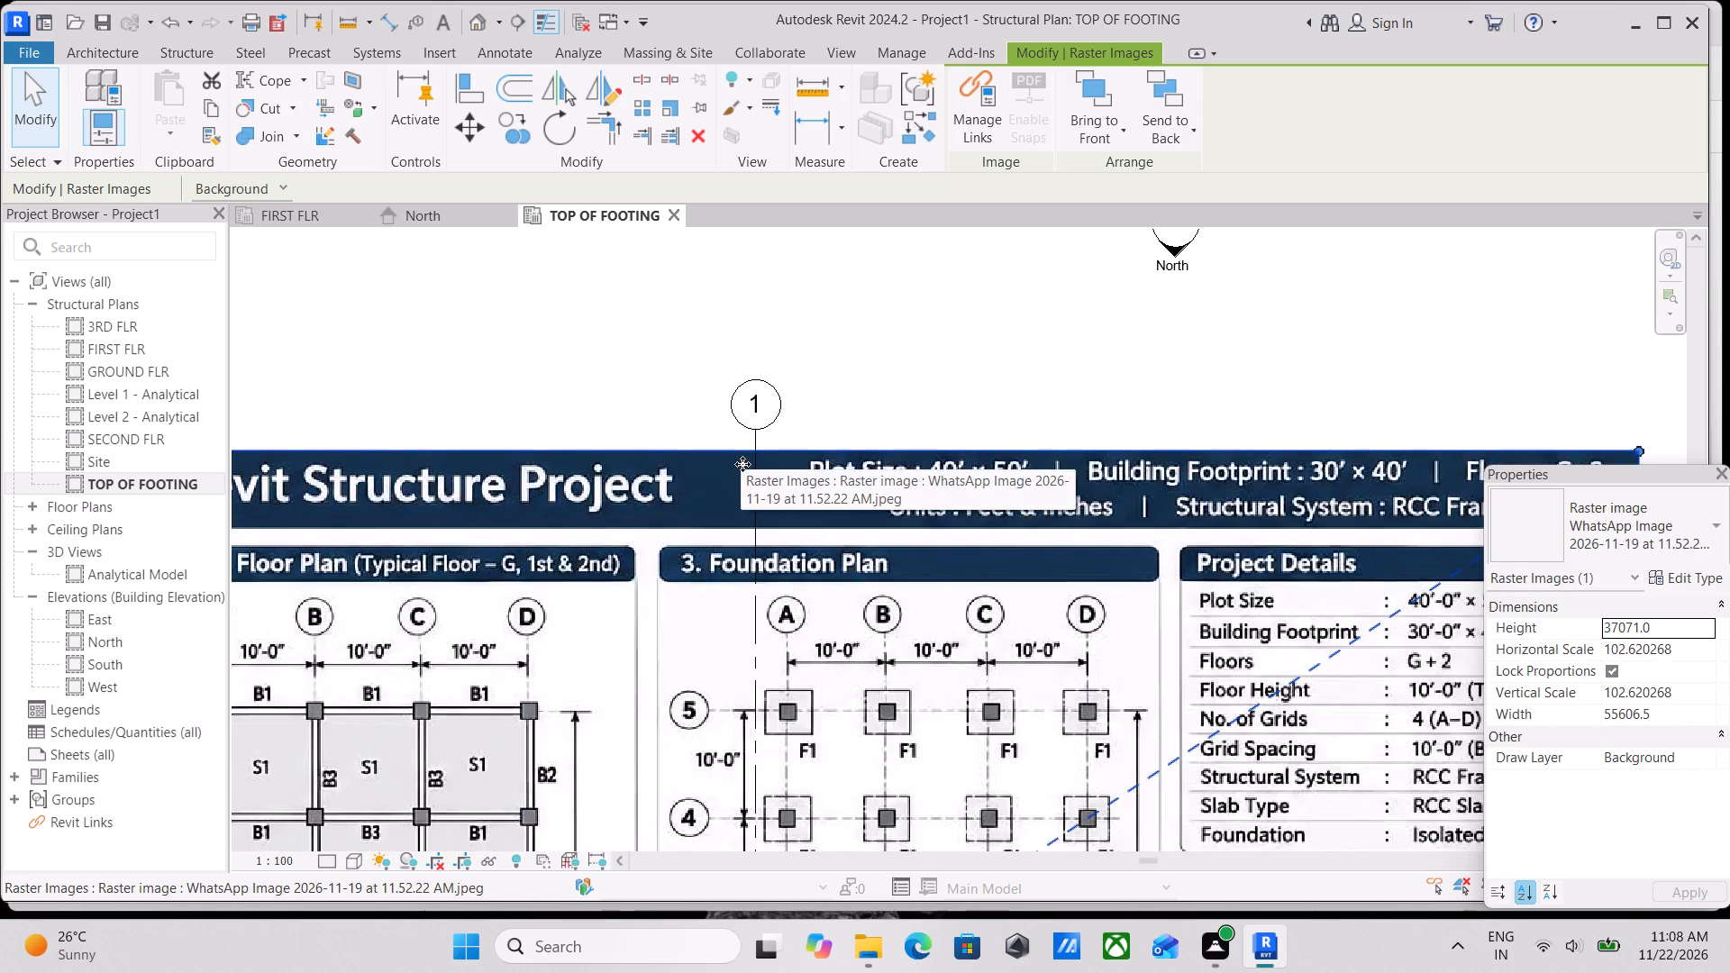
scroll(744, 463, up, 2)
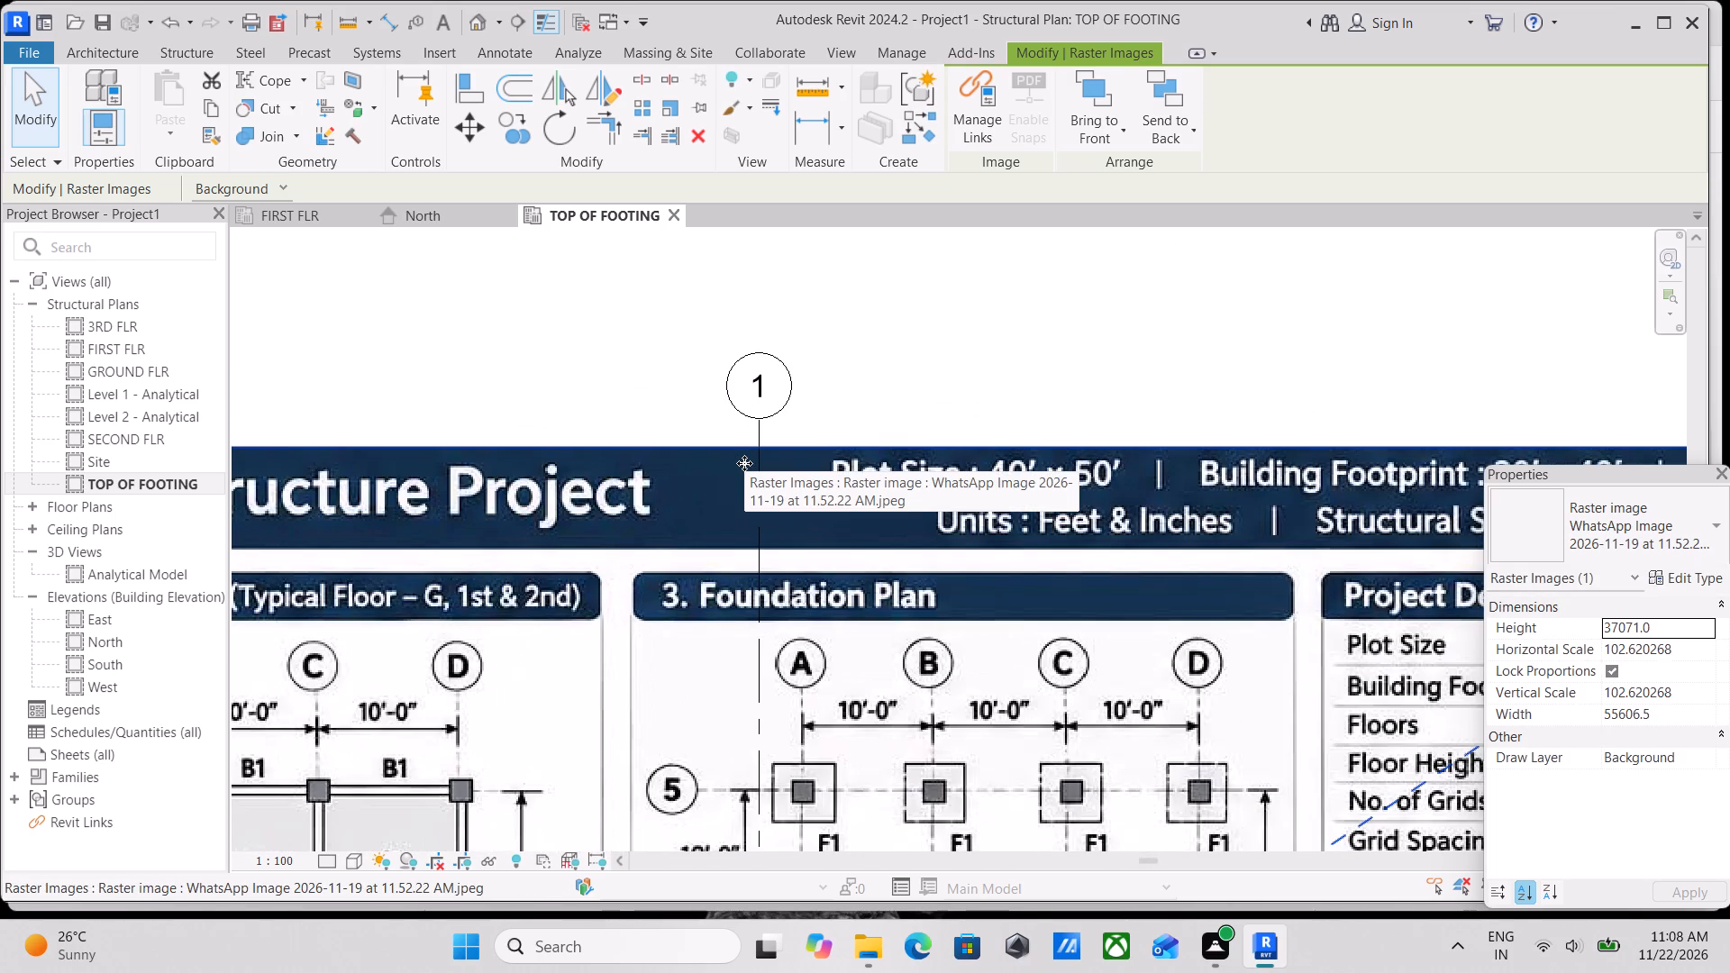
text(GR)
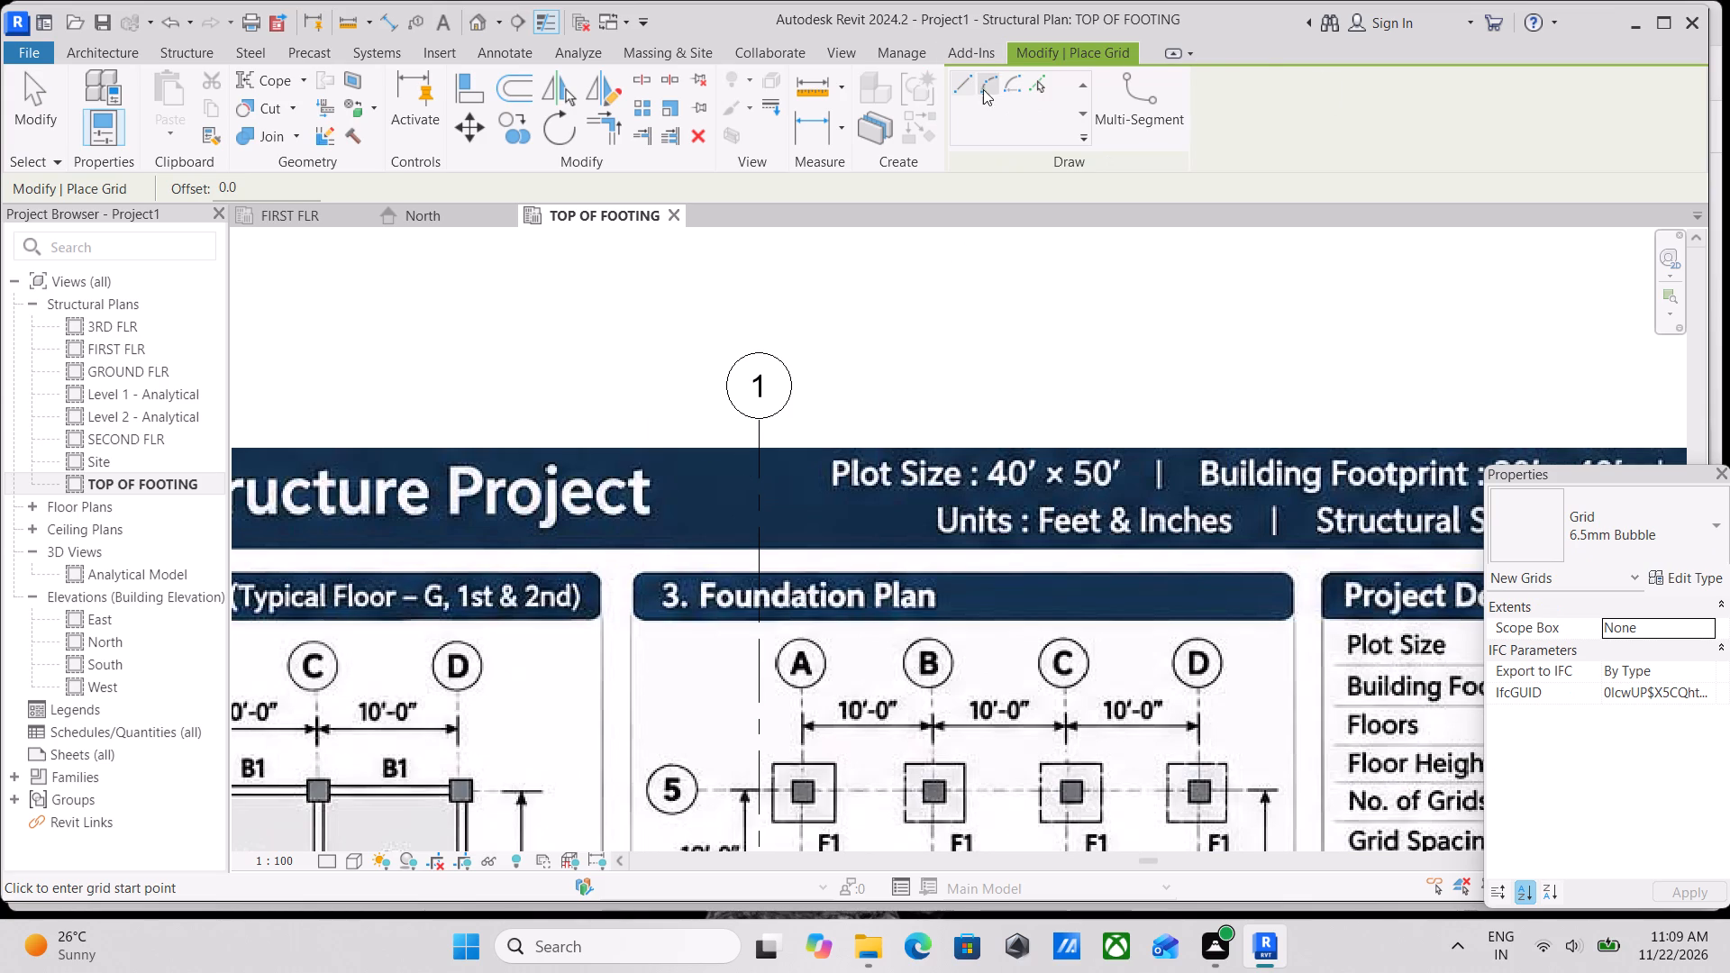
click(1027, 86)
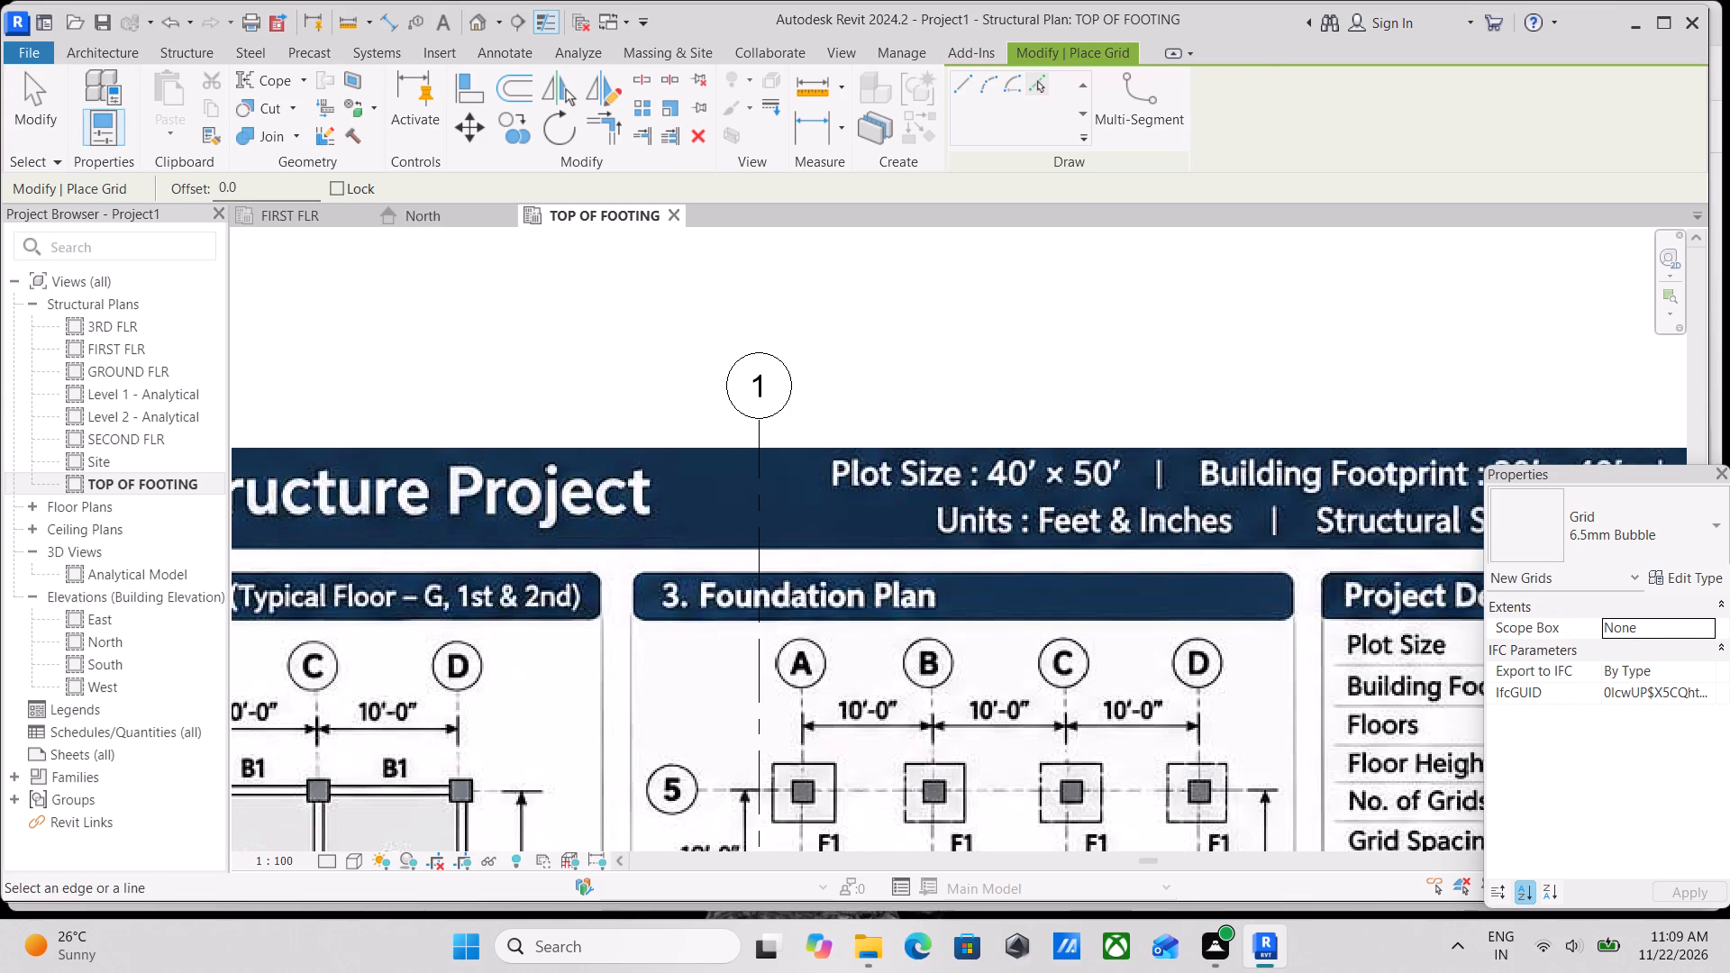
drag(304, 183, 14, 187)
text(10')
key(Return)
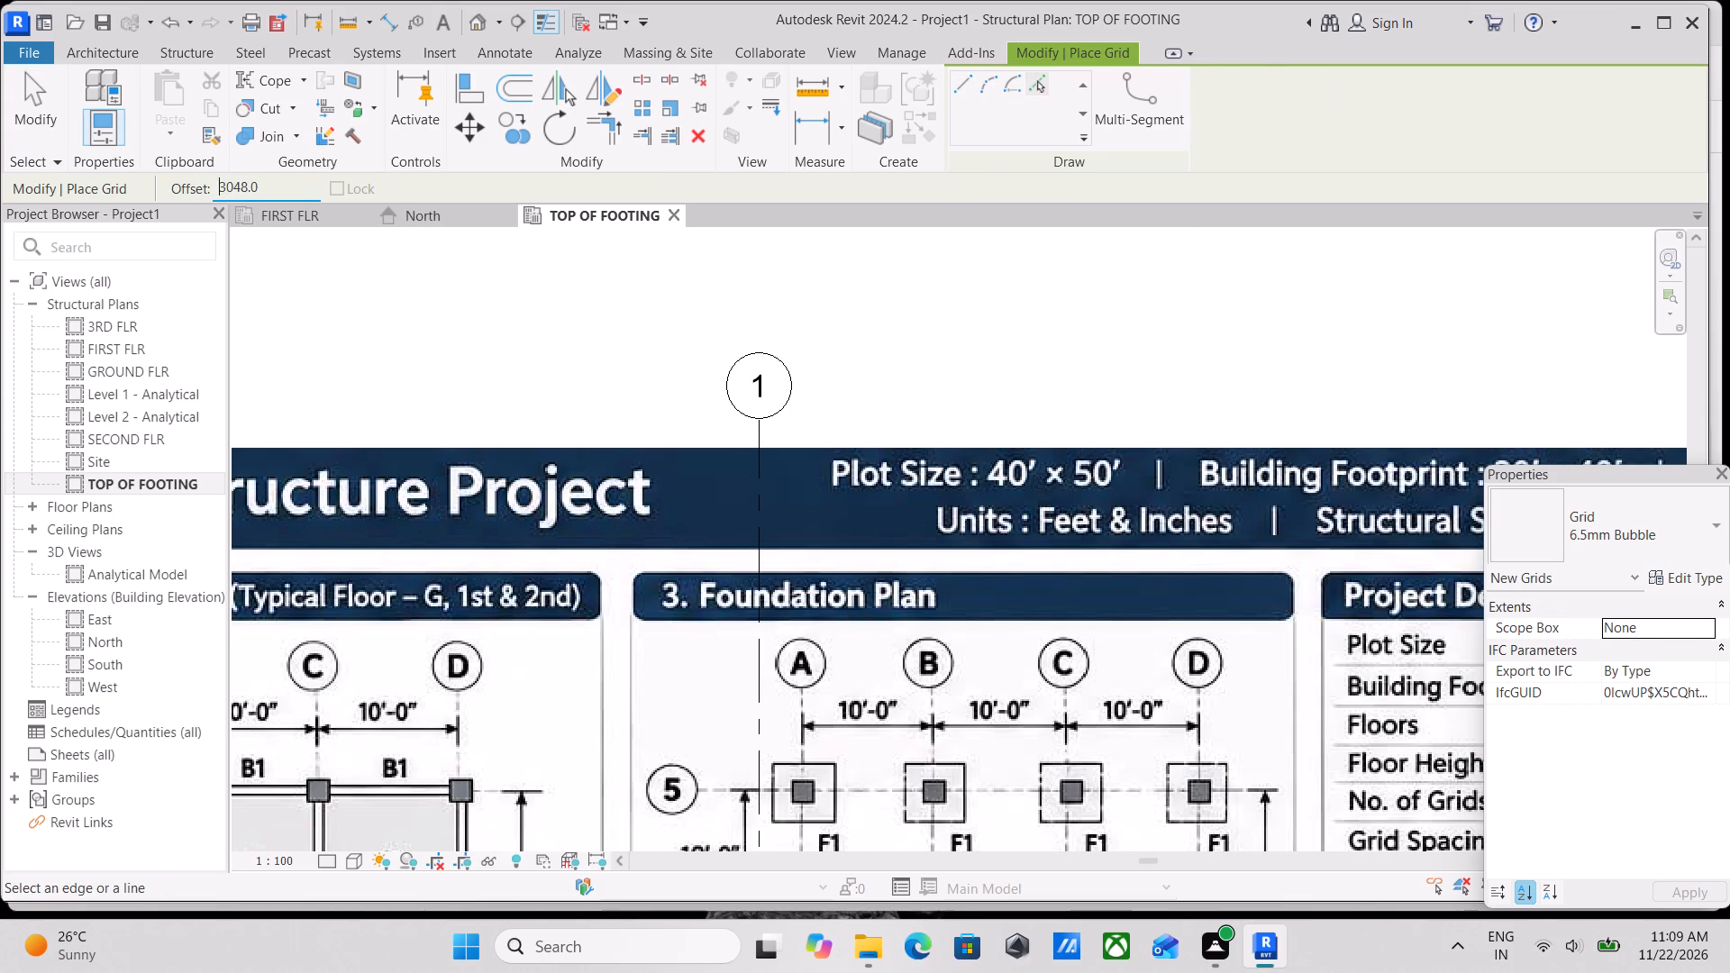
click(765, 444)
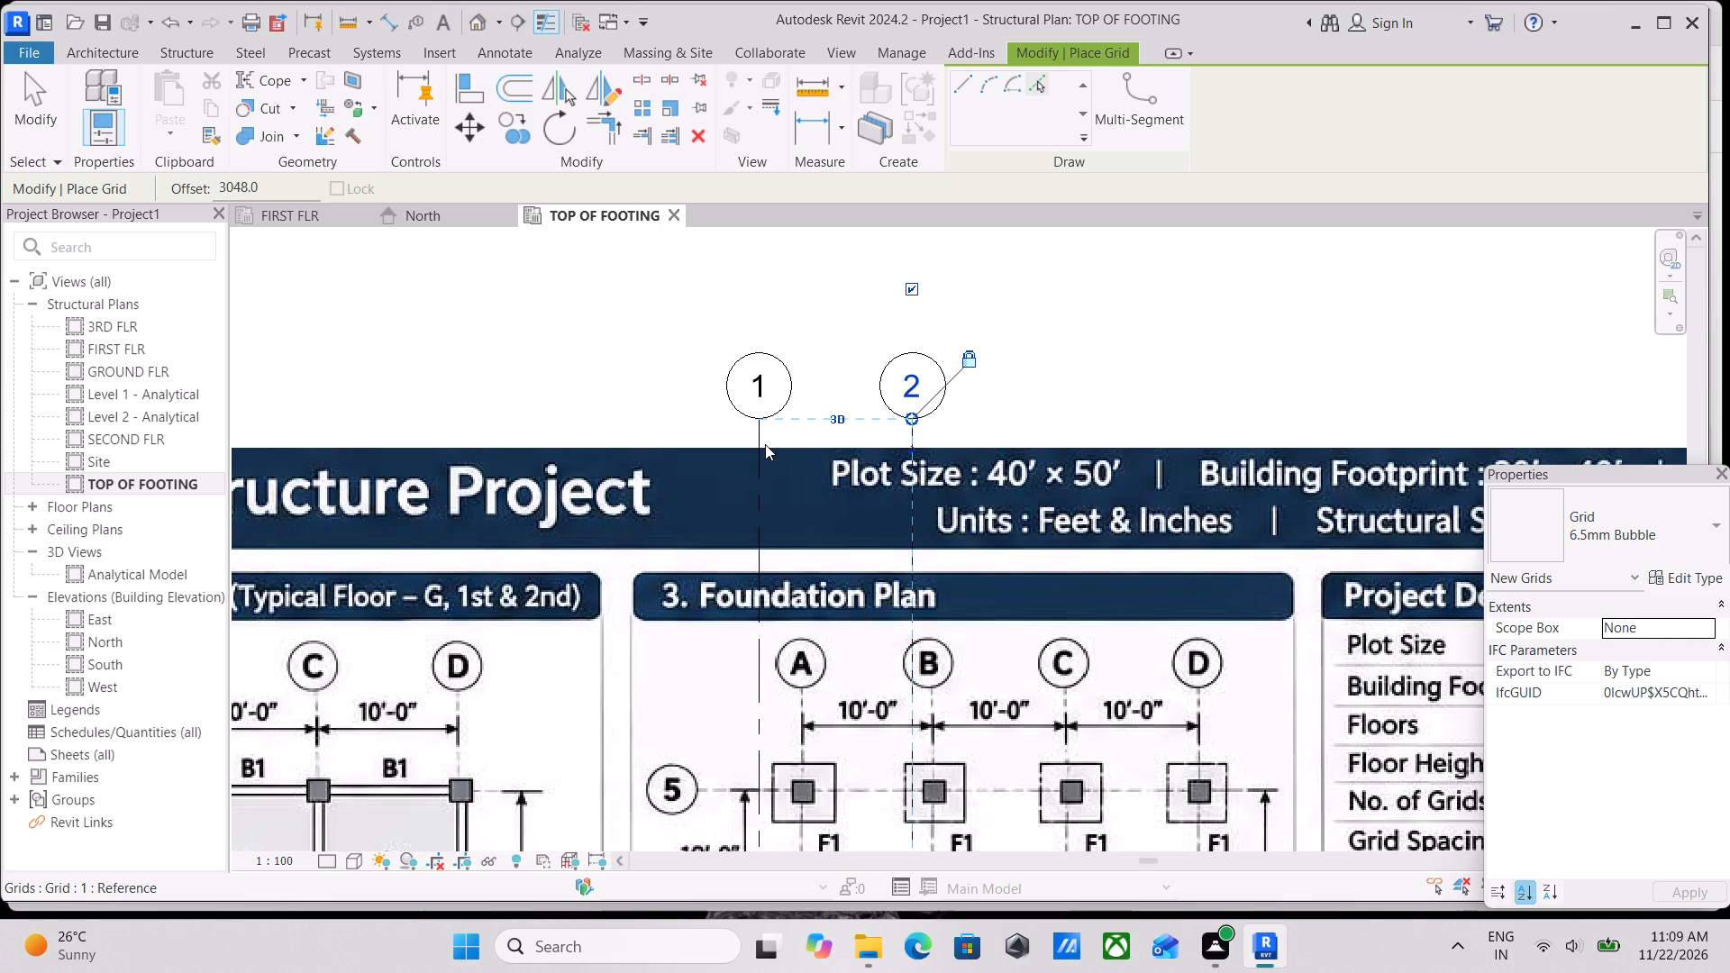
scroll(782, 459, down, 2)
scroll(914, 457, down, 2)
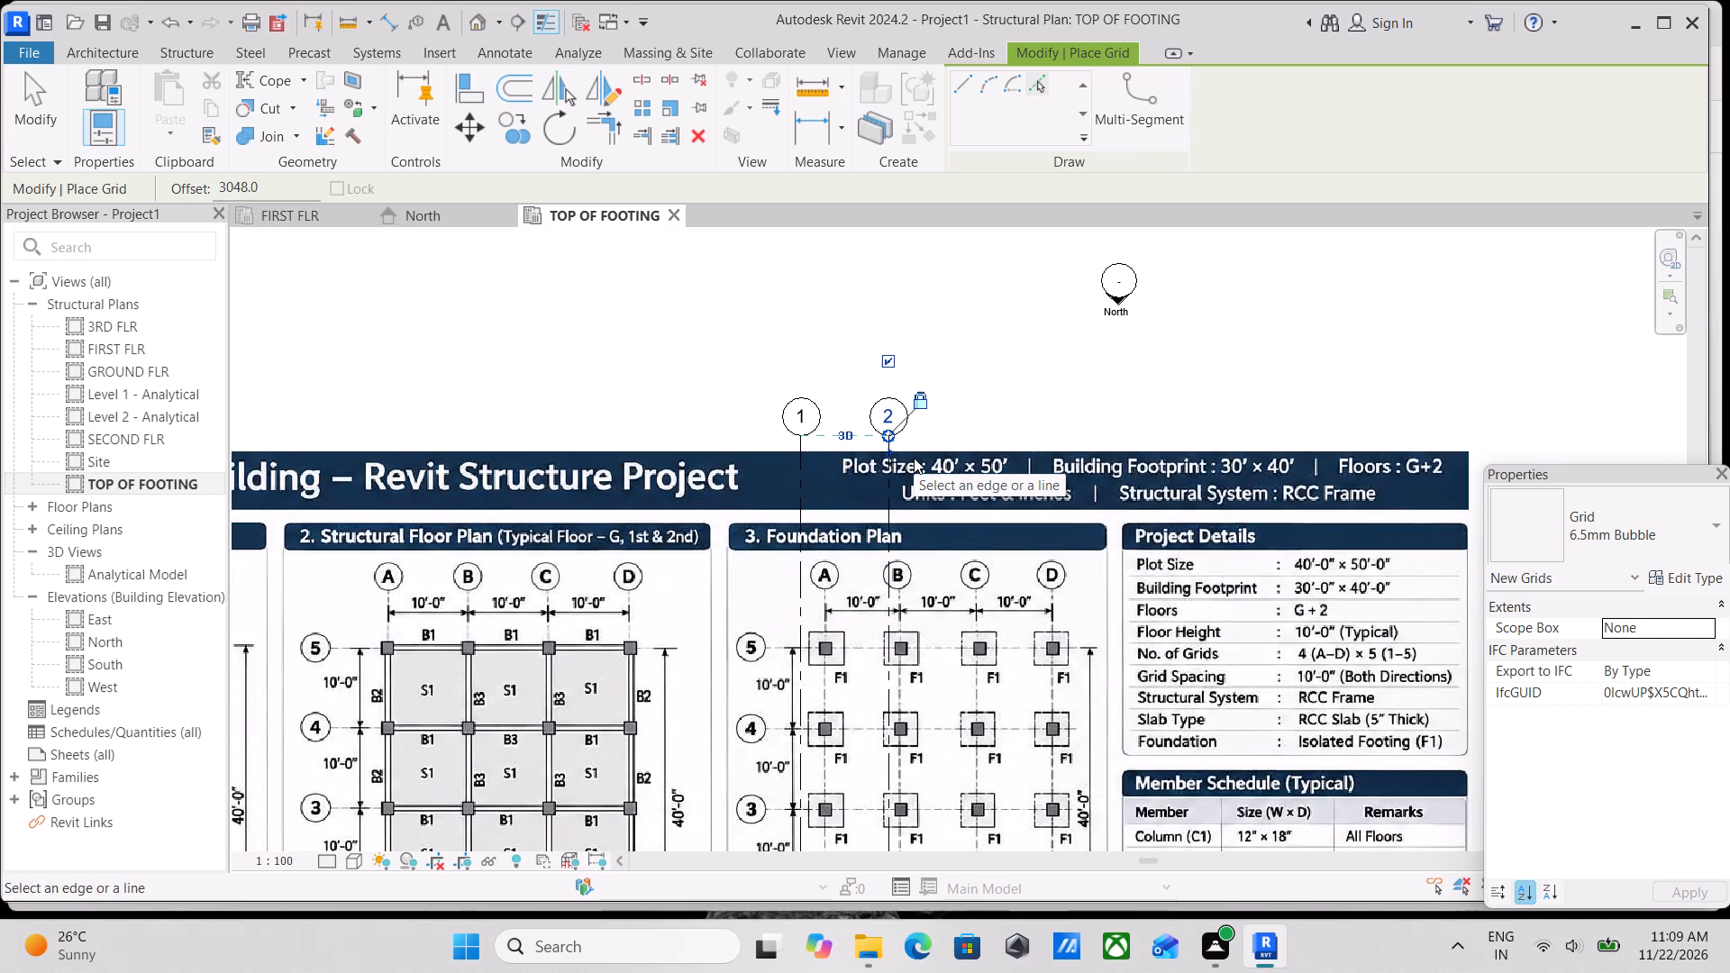
key(Escape)
scroll(914, 458, down, 2)
scroll(1017, 447, down, 1)
middle_drag(1015, 438, 990, 326)
scroll(962, 322, up, 2)
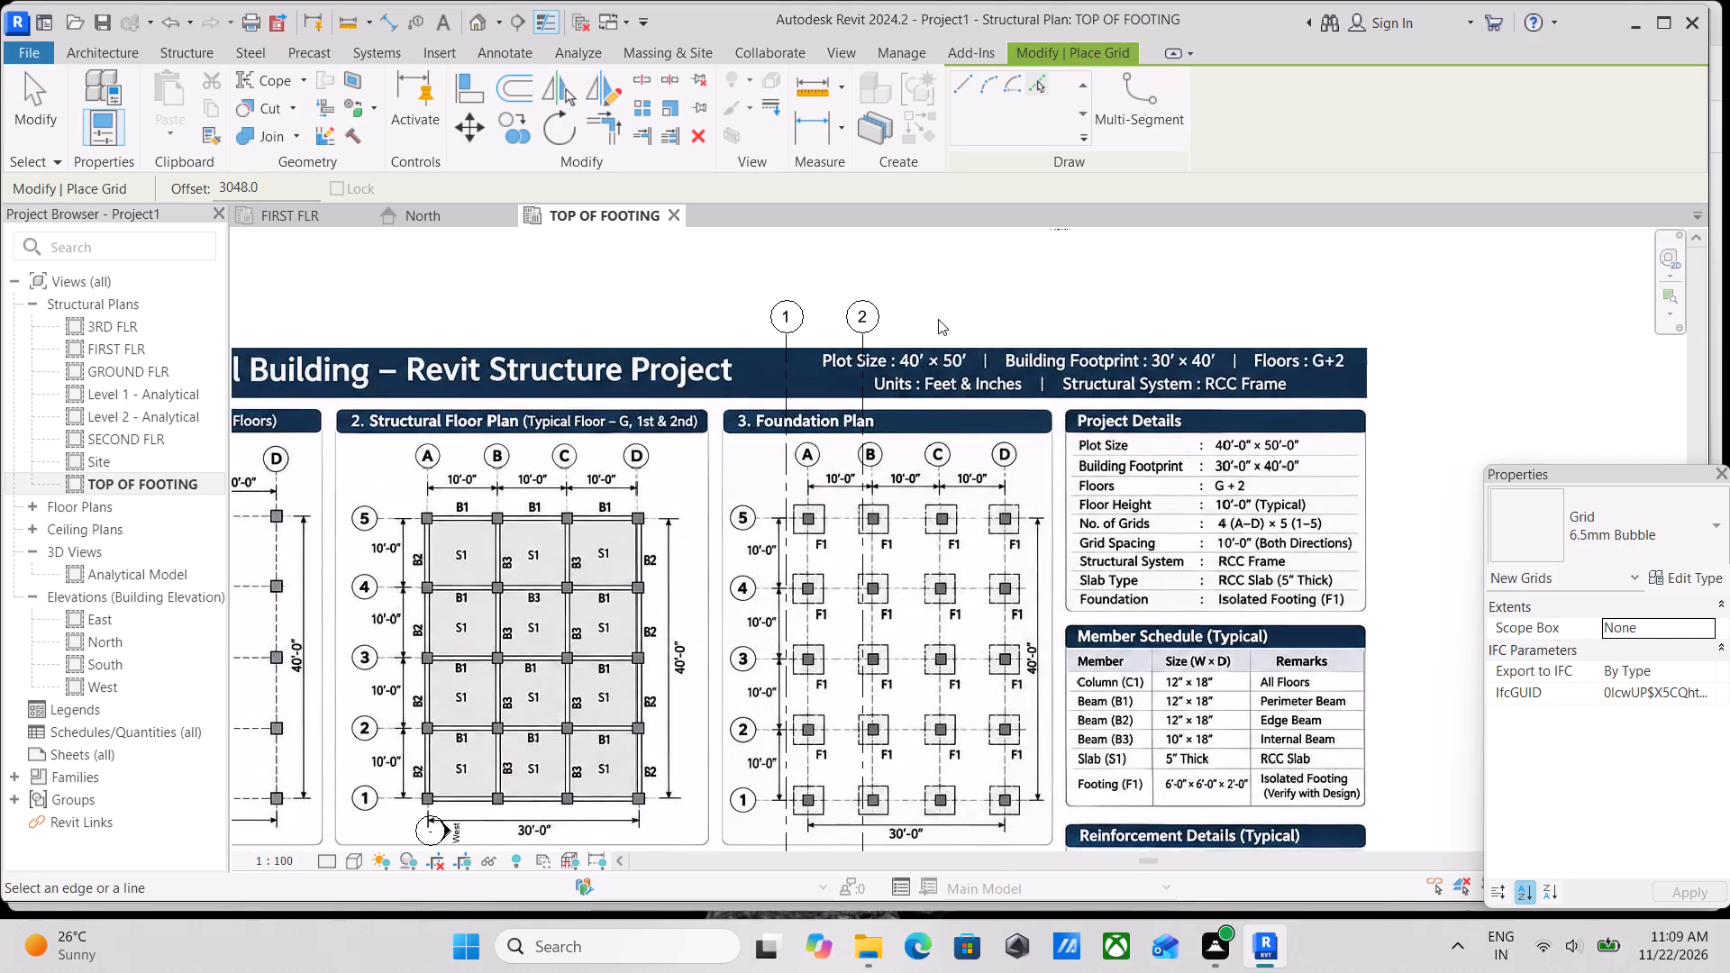
key(Escape)
scroll(934, 319, up, 2)
click(1044, 279)
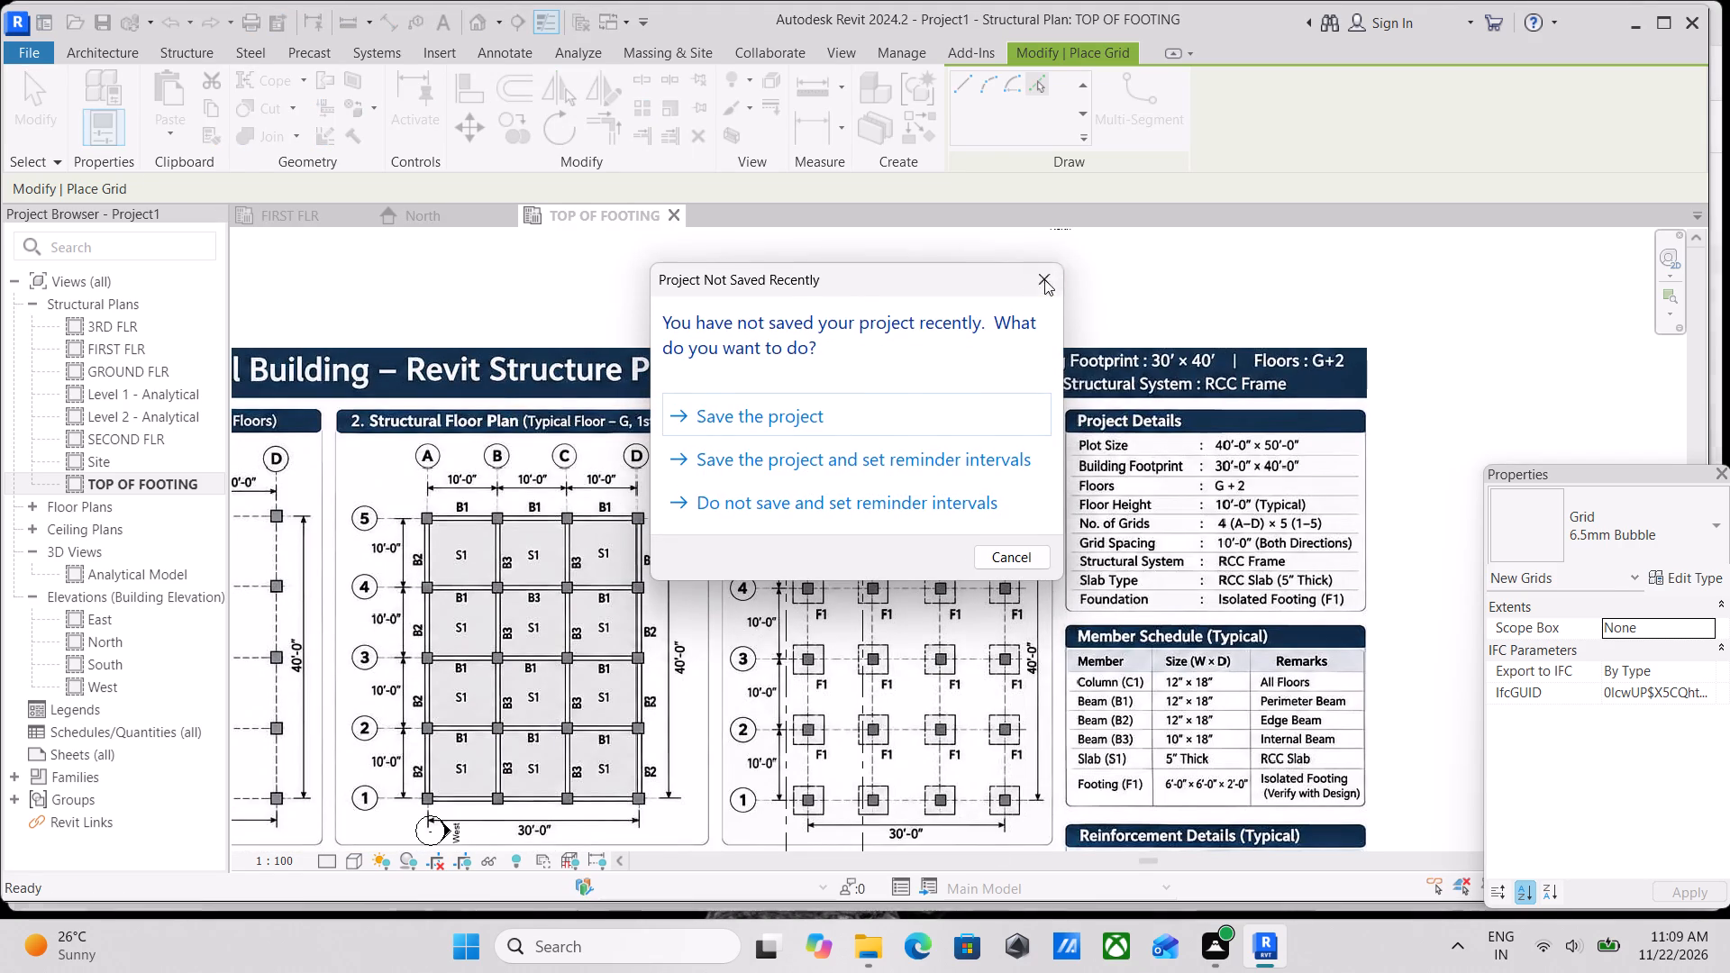
Nudge the imported sheet west so column line A of its Foundation Plan sits on grid 1 again.
click(1167, 354)
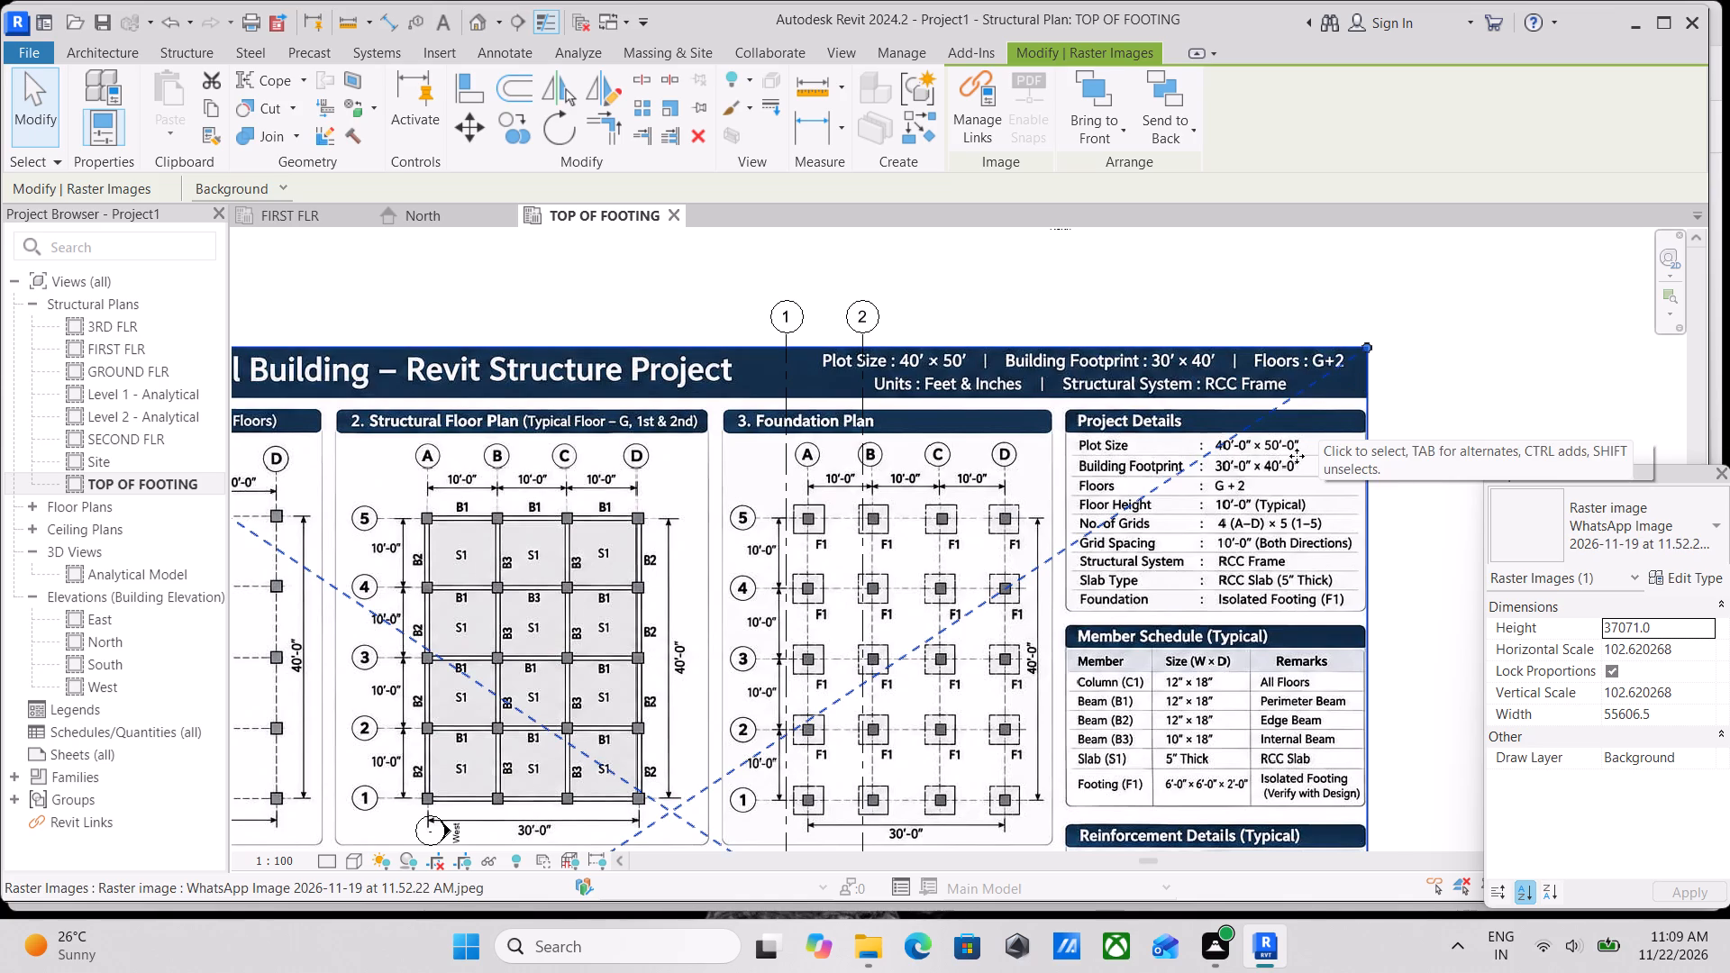
key(Left)
key(Left)
key(Left)
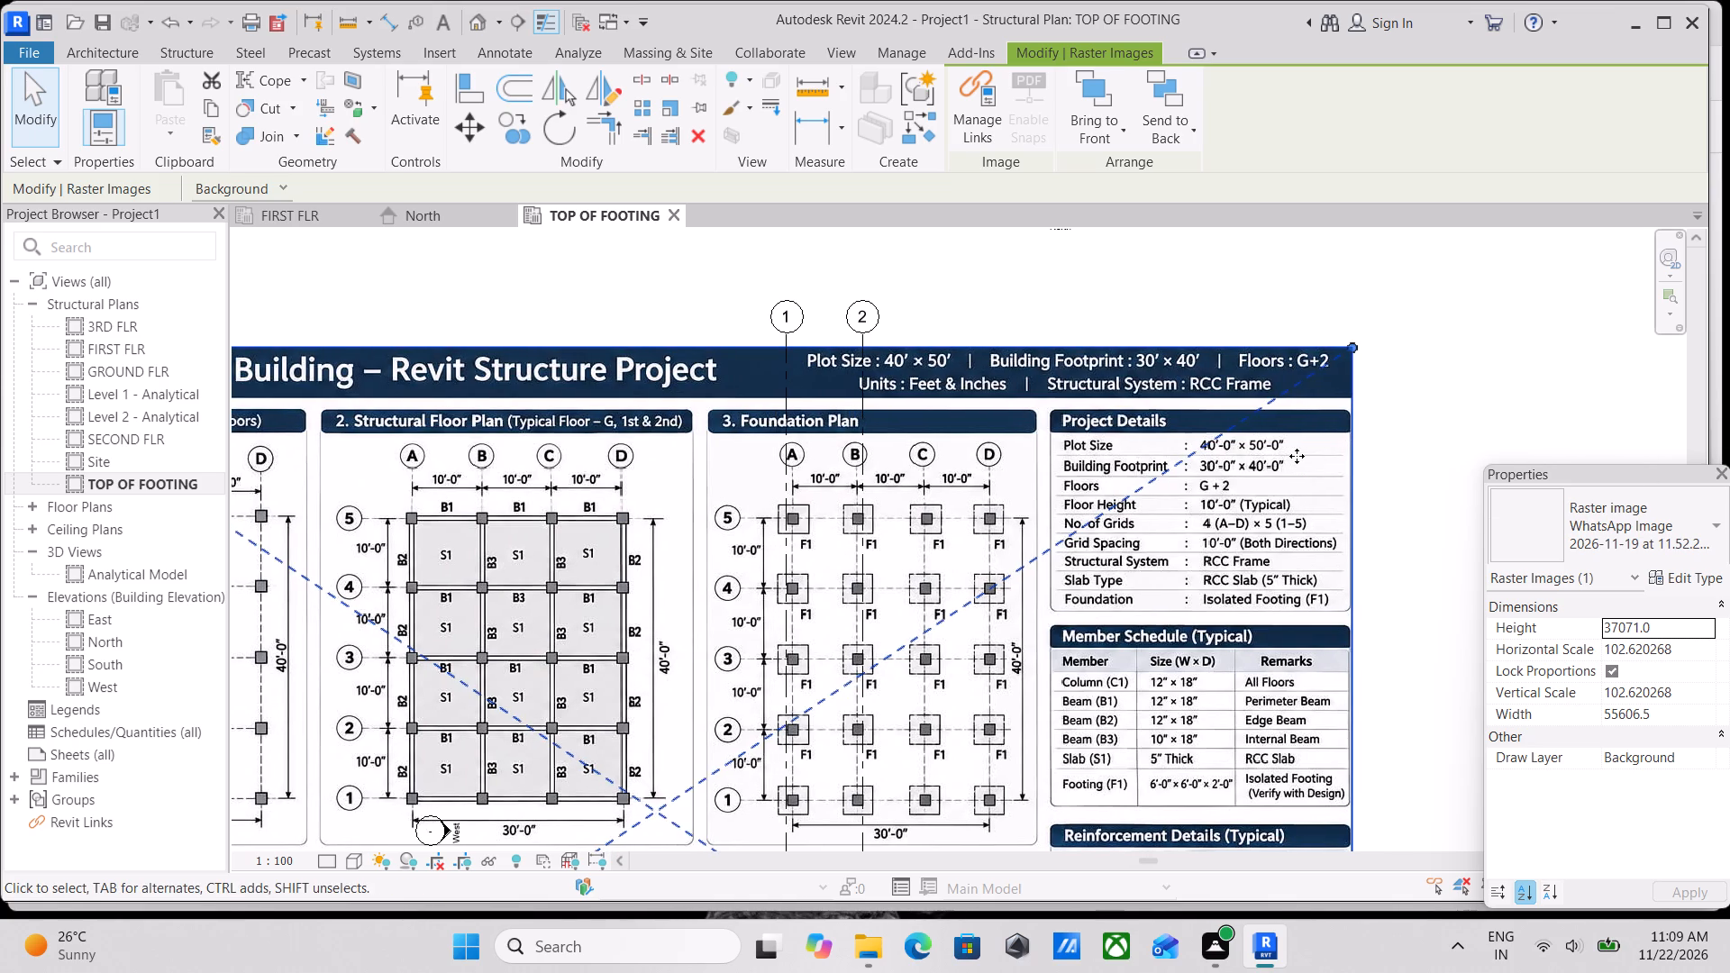
key(Left)
key(Left)
key(Right)
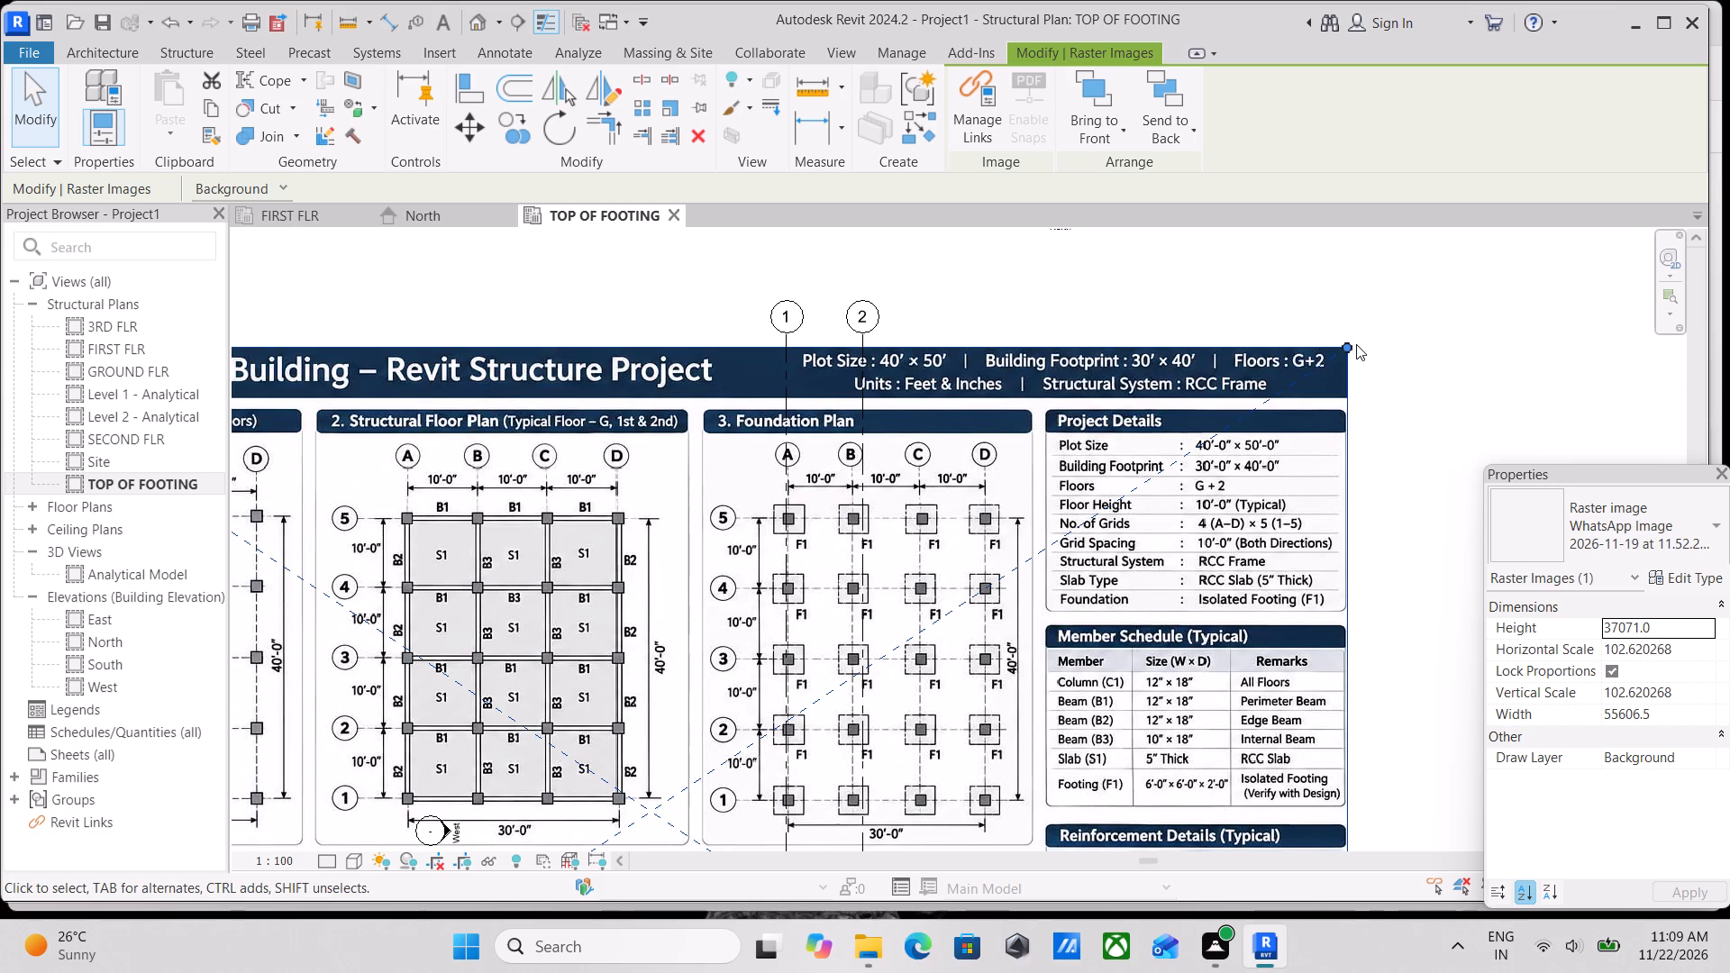
Resize the imported sheet from its corners to about 54389 mm wide by 36259 mm high.
drag(1343, 350, 1339, 350)
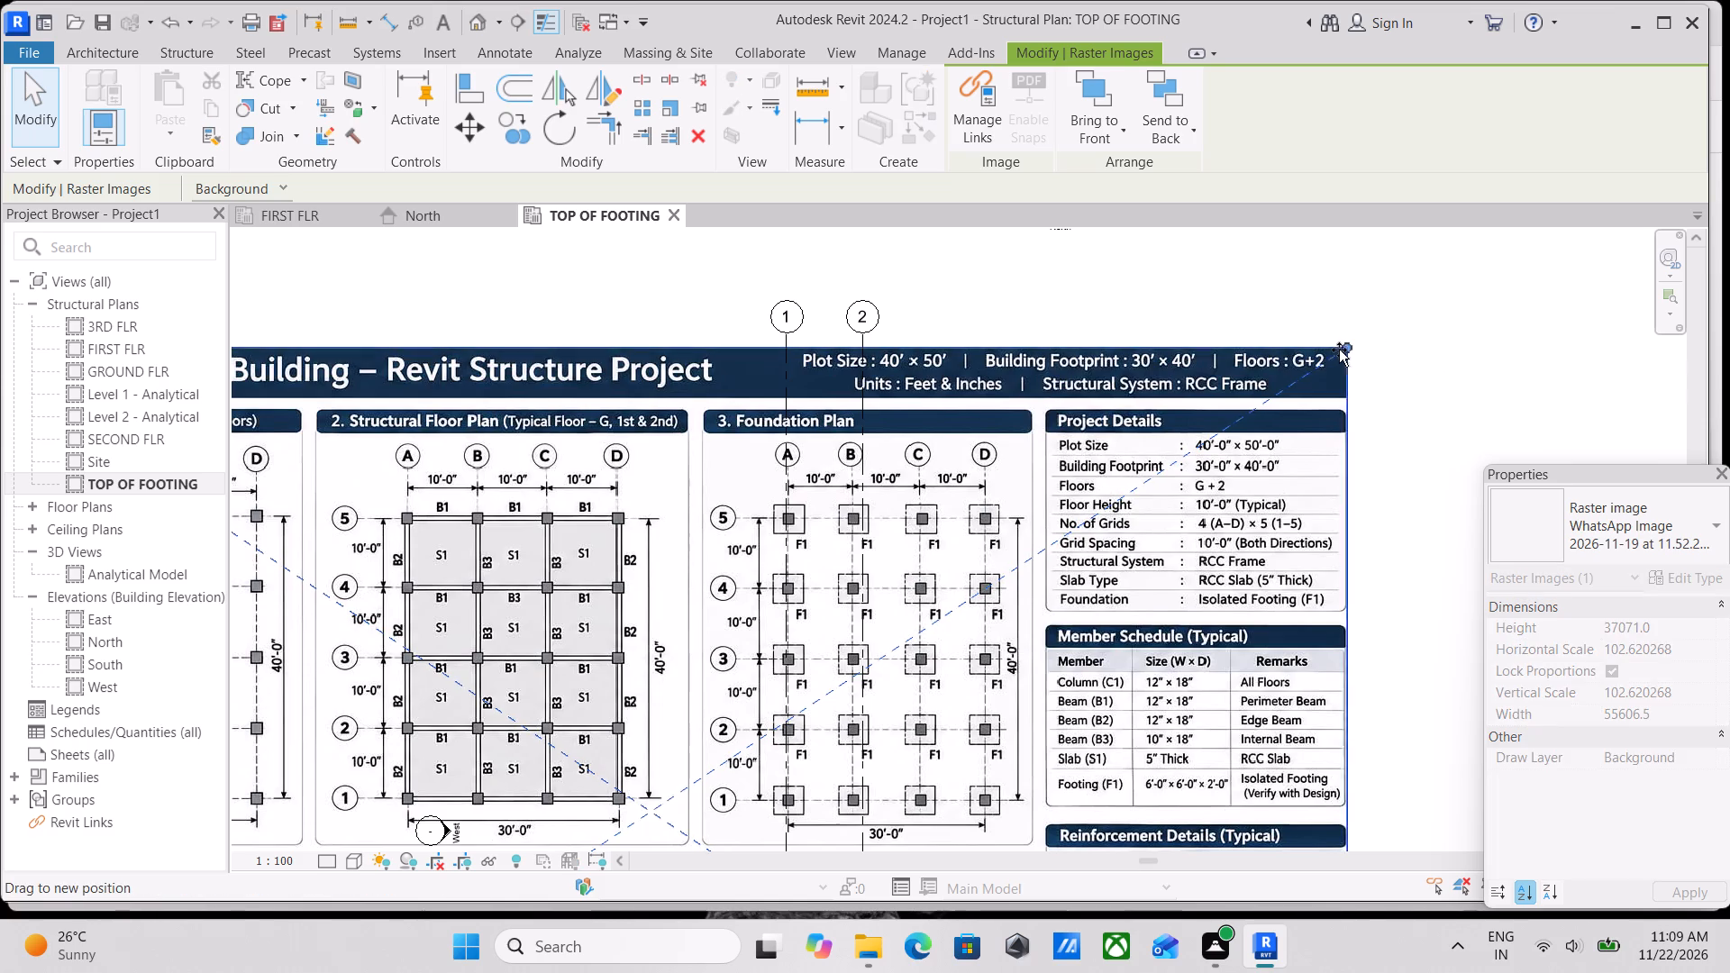
drag(1339, 350, 1334, 355)
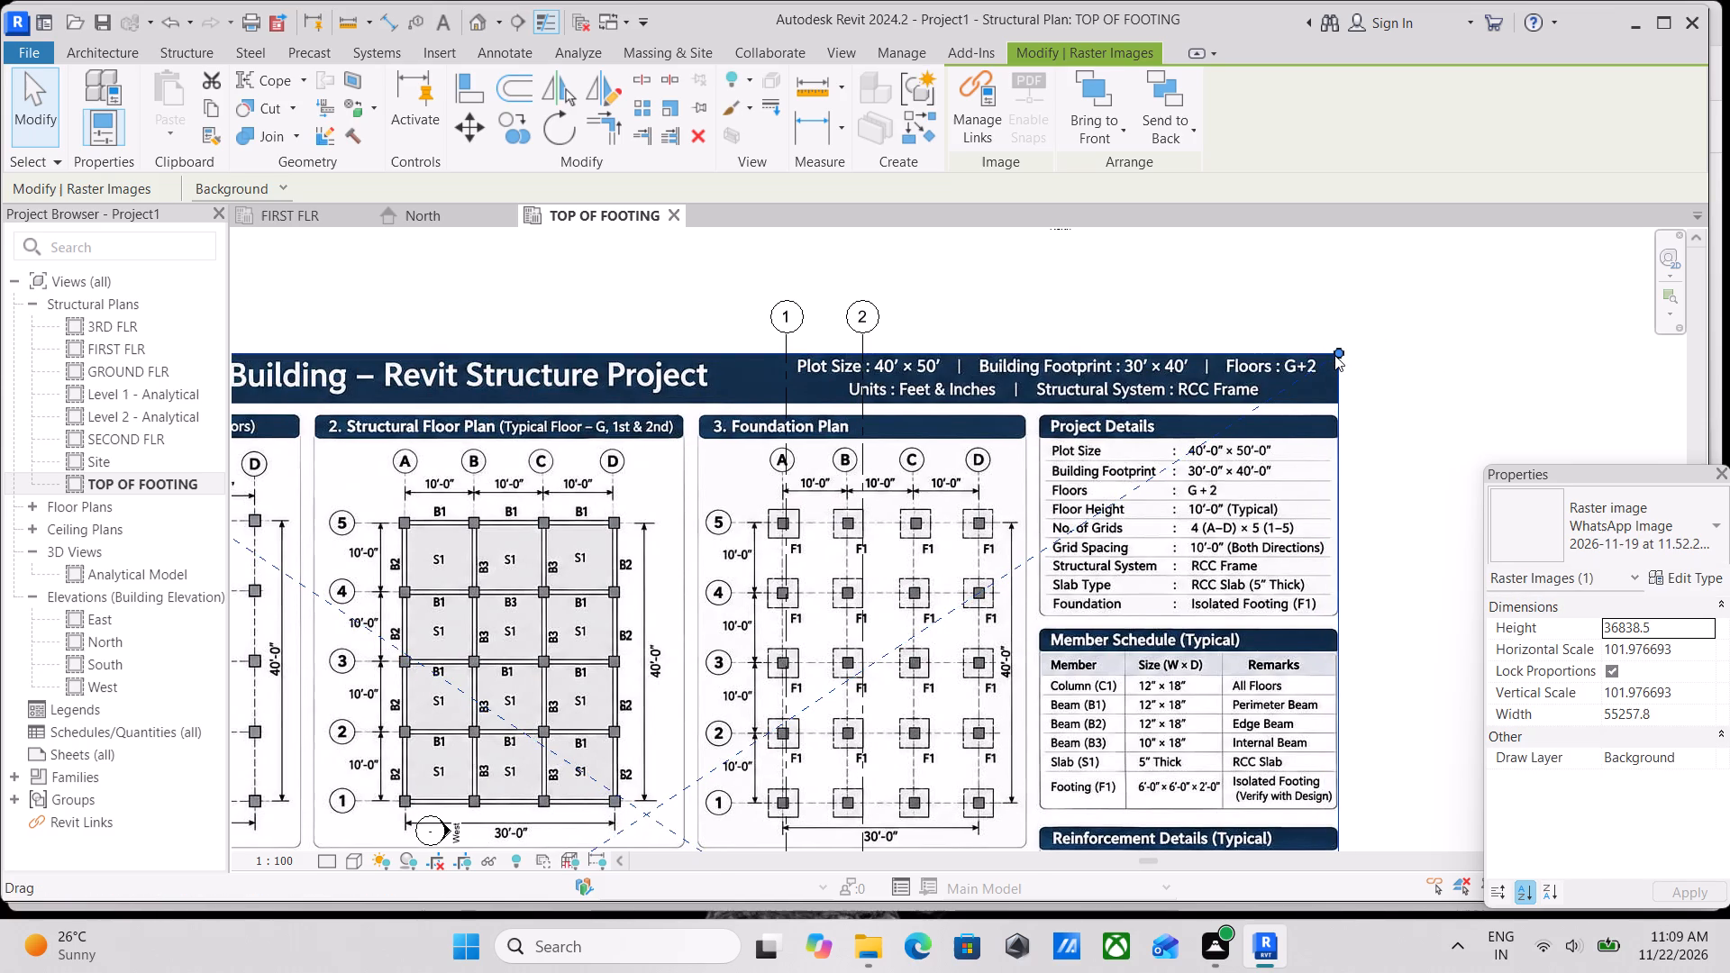
drag(1335, 362, 1357, 350)
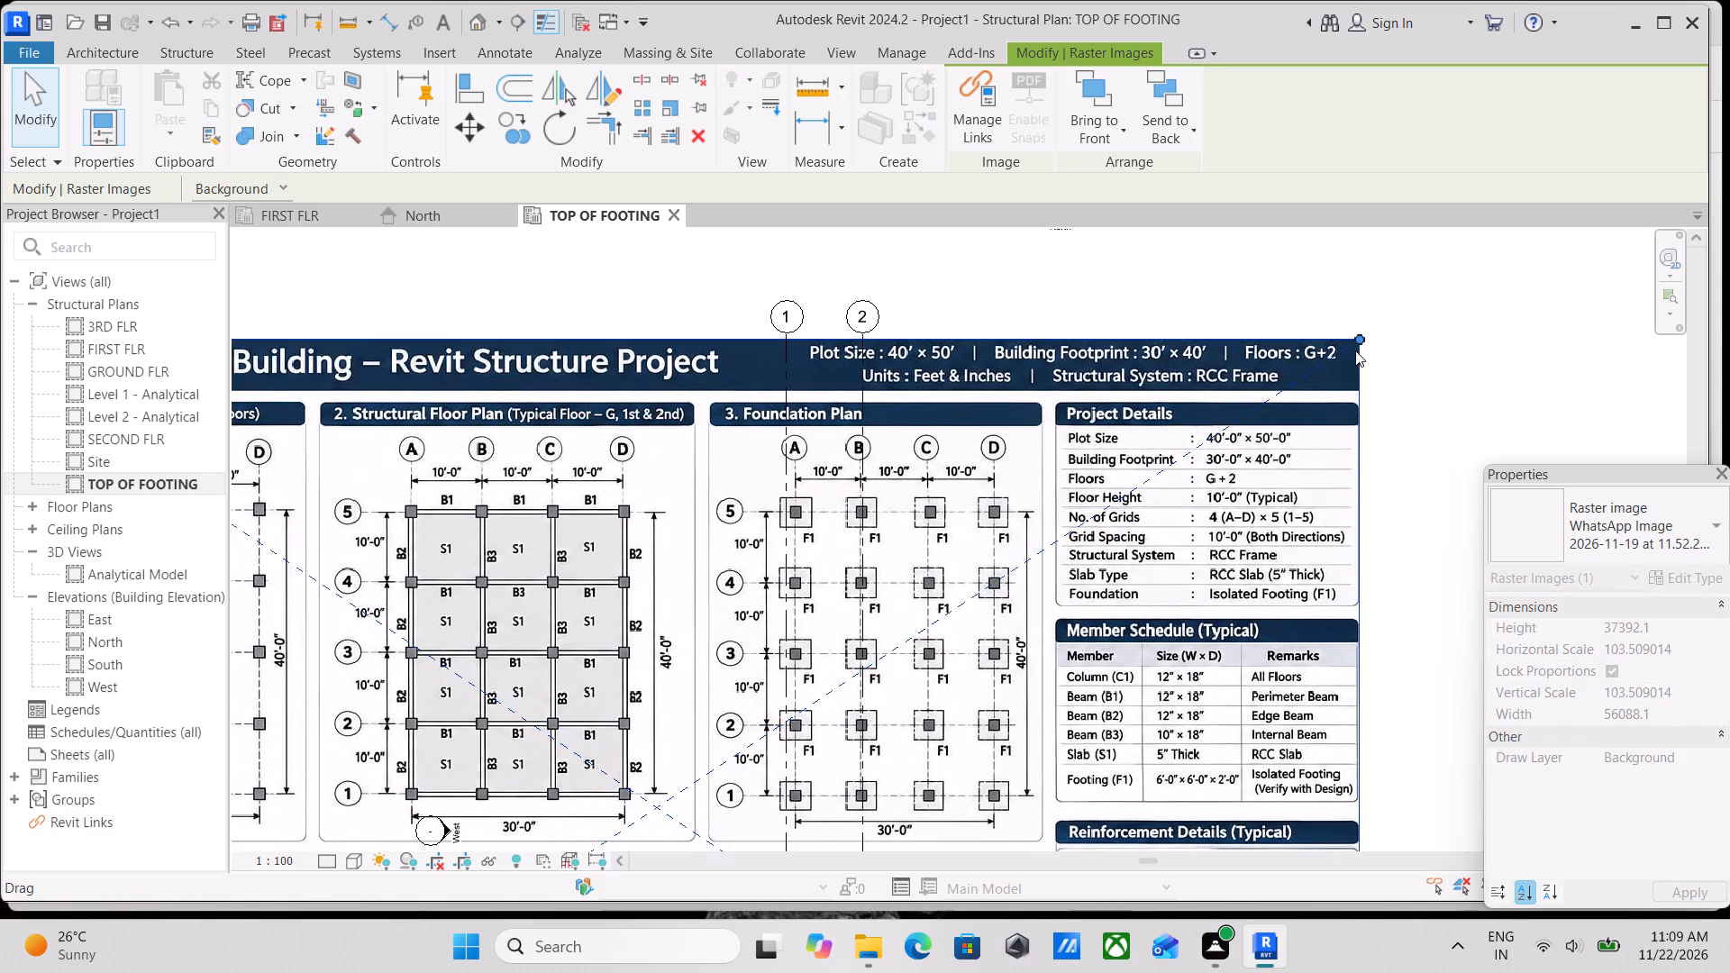
middle_drag(1264, 417, 1309, 301)
scroll(1186, 480, down, 3)
middle_drag(1199, 477, 1259, 367)
scroll(1015, 487, down, 1)
middle_drag(1017, 492, 1033, 512)
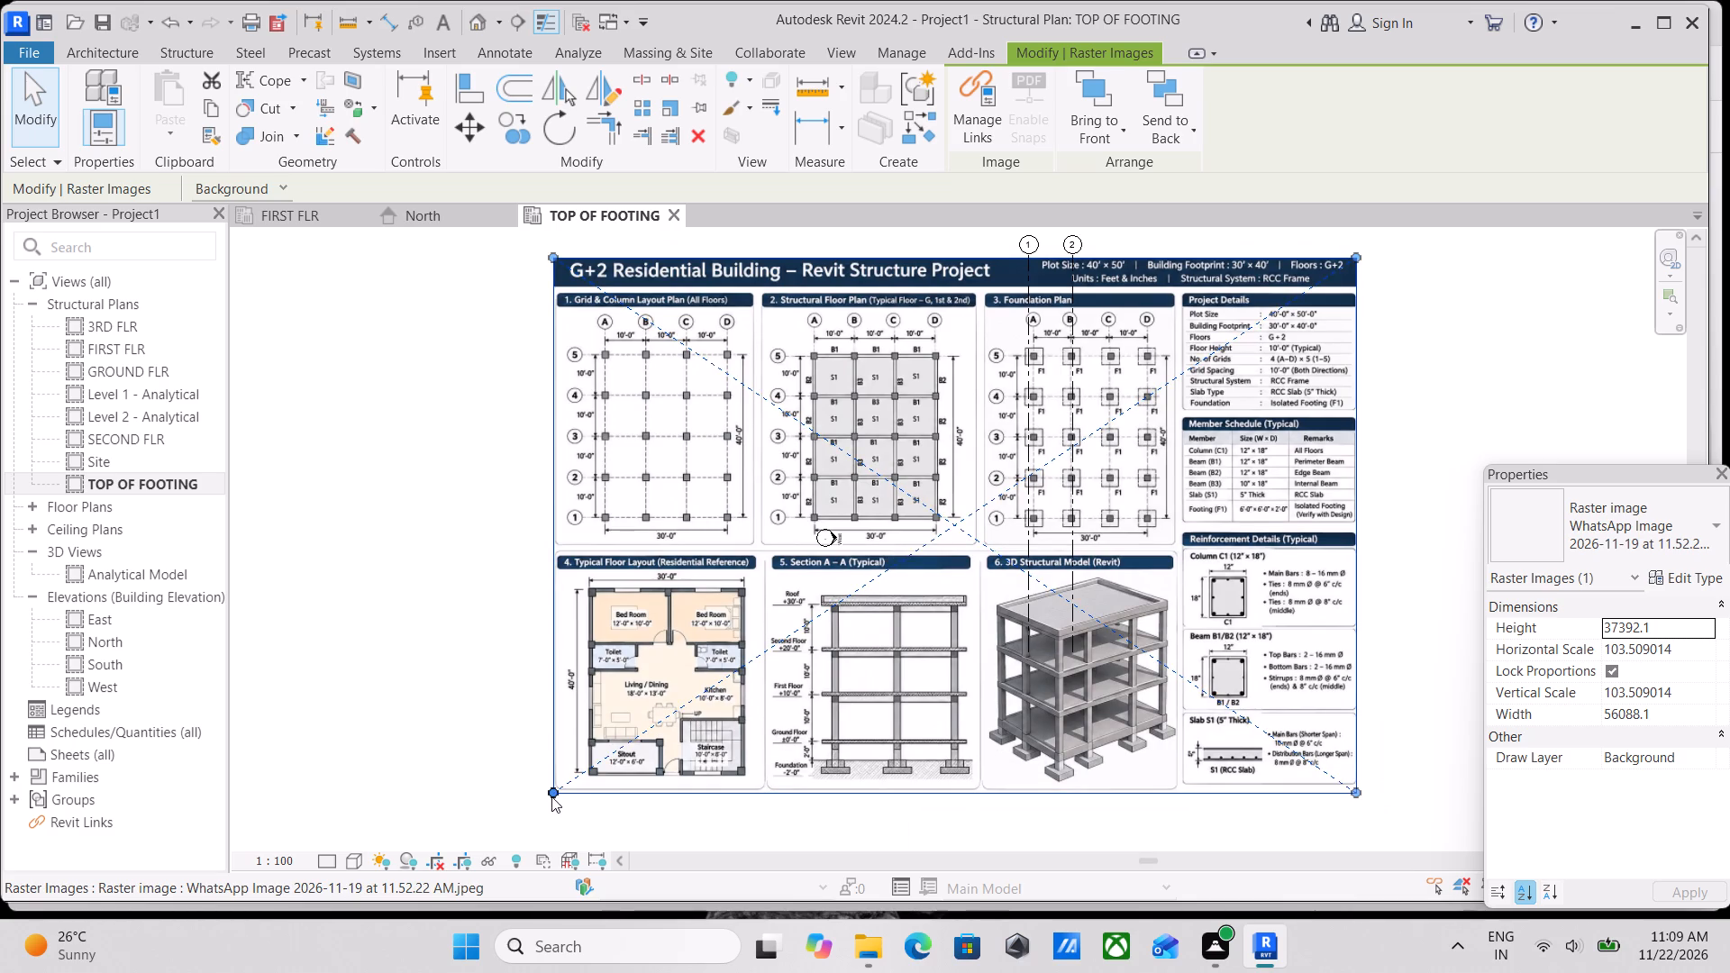
drag(550, 795, 585, 795)
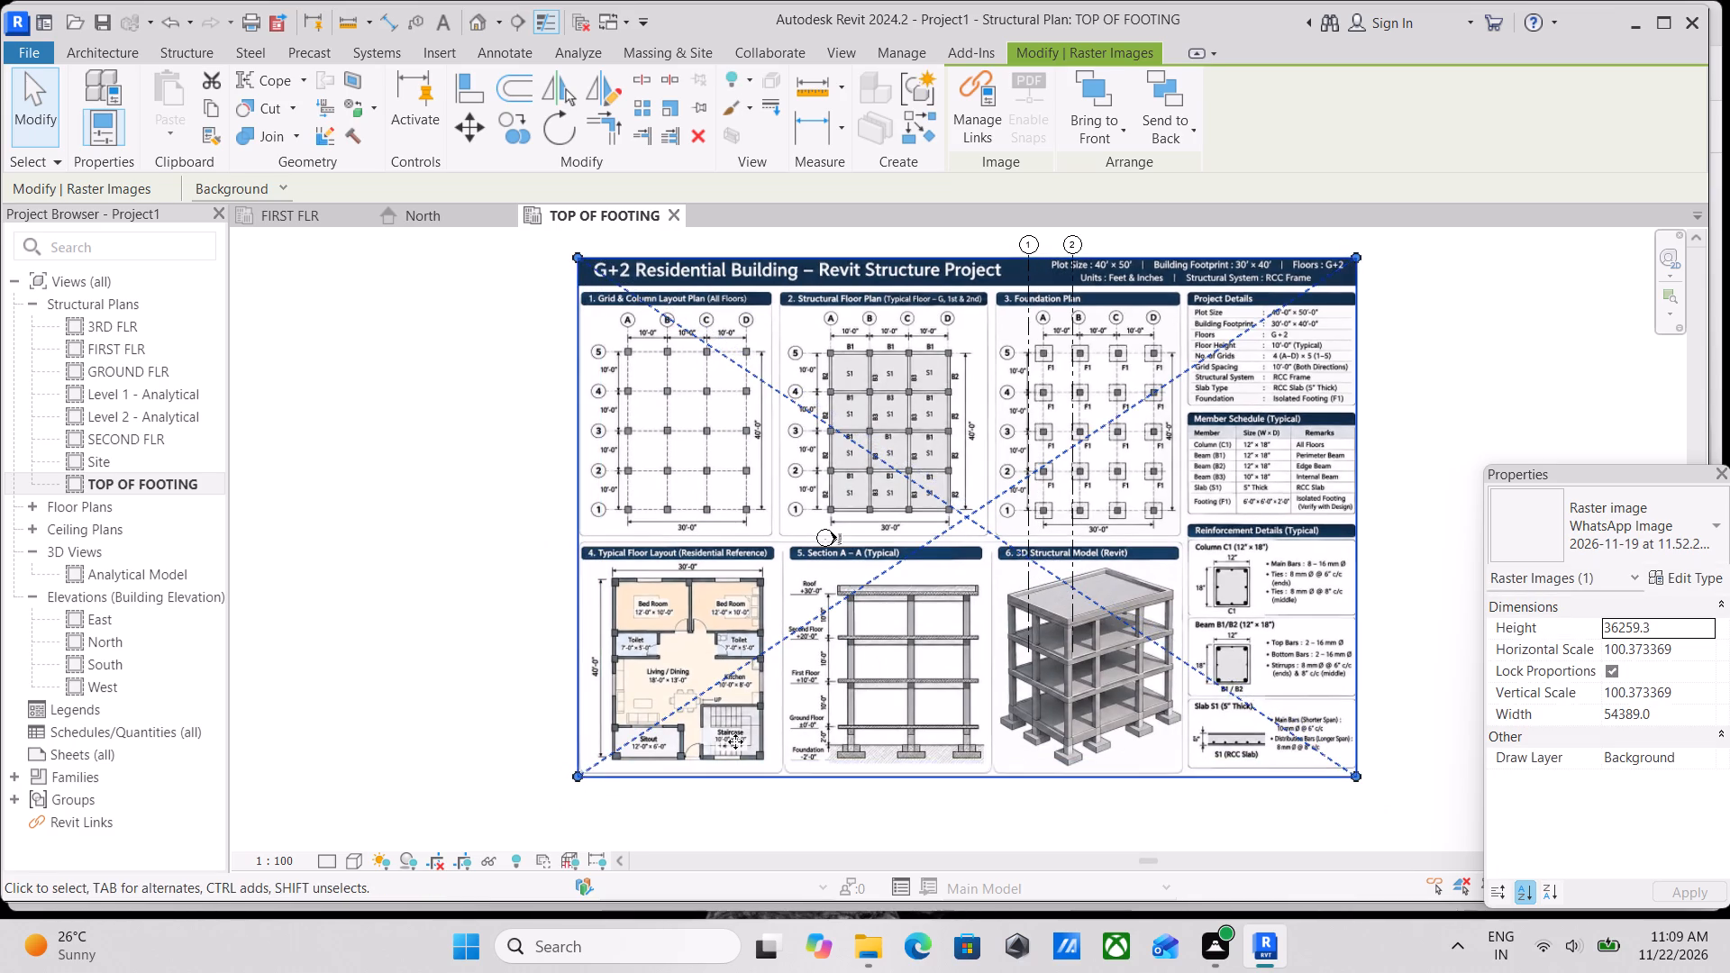
Nudge the imported sheet west until column line A of its Foundation Plan lines up with grid 1.
scroll(956, 676, up, 1)
middle_drag(1152, 603, 1091, 677)
scroll(1091, 676, up, 1)
scroll(1071, 338, up, 1)
middle_drag(1070, 335, 955, 408)
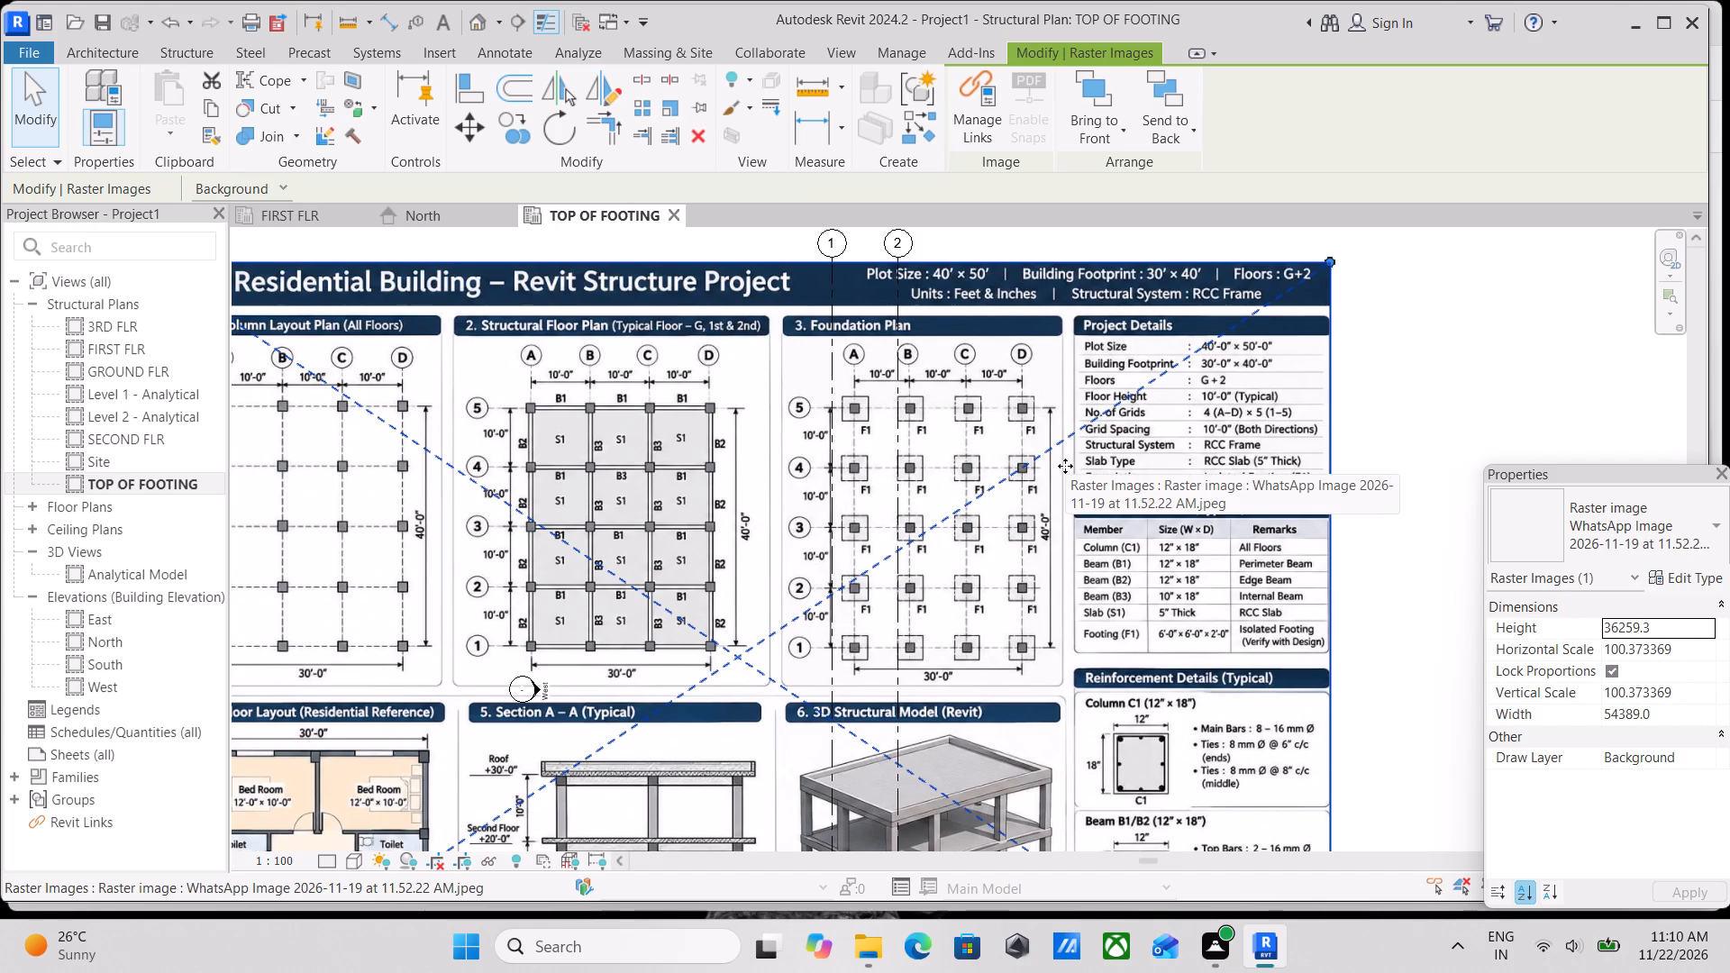
middle_drag(1065, 466, 1026, 375)
scroll(1048, 526, down, 2)
middle_drag(1048, 526, 1010, 526)
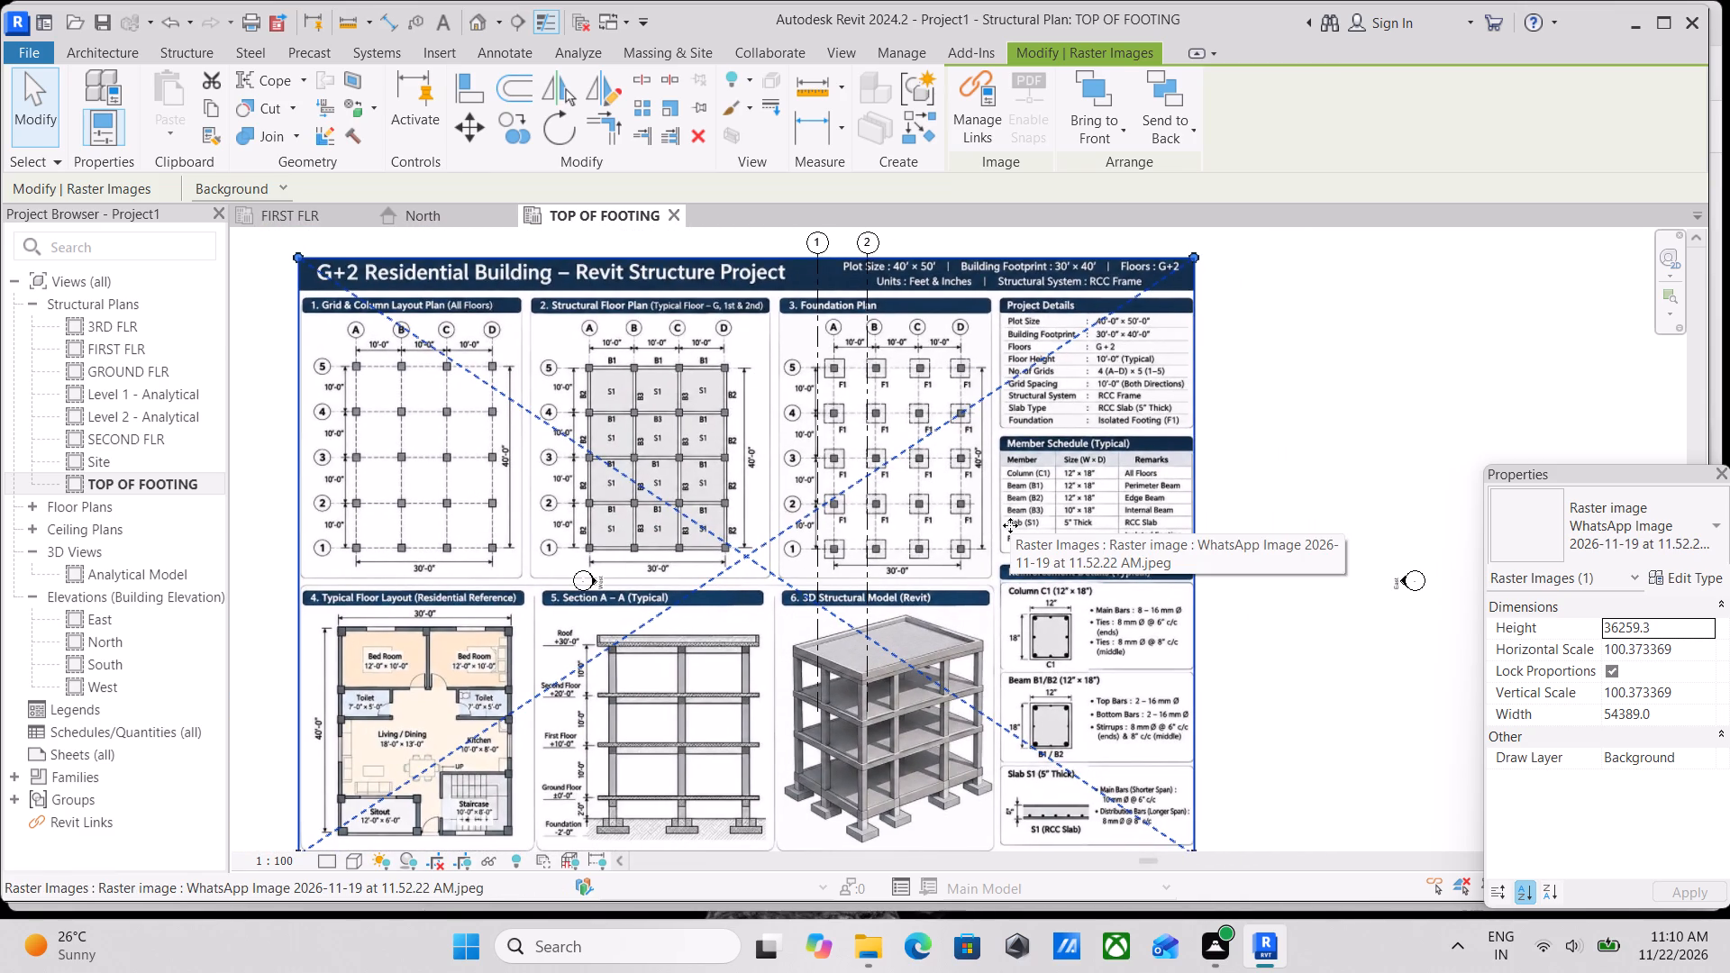
scroll(1061, 539, down, 1)
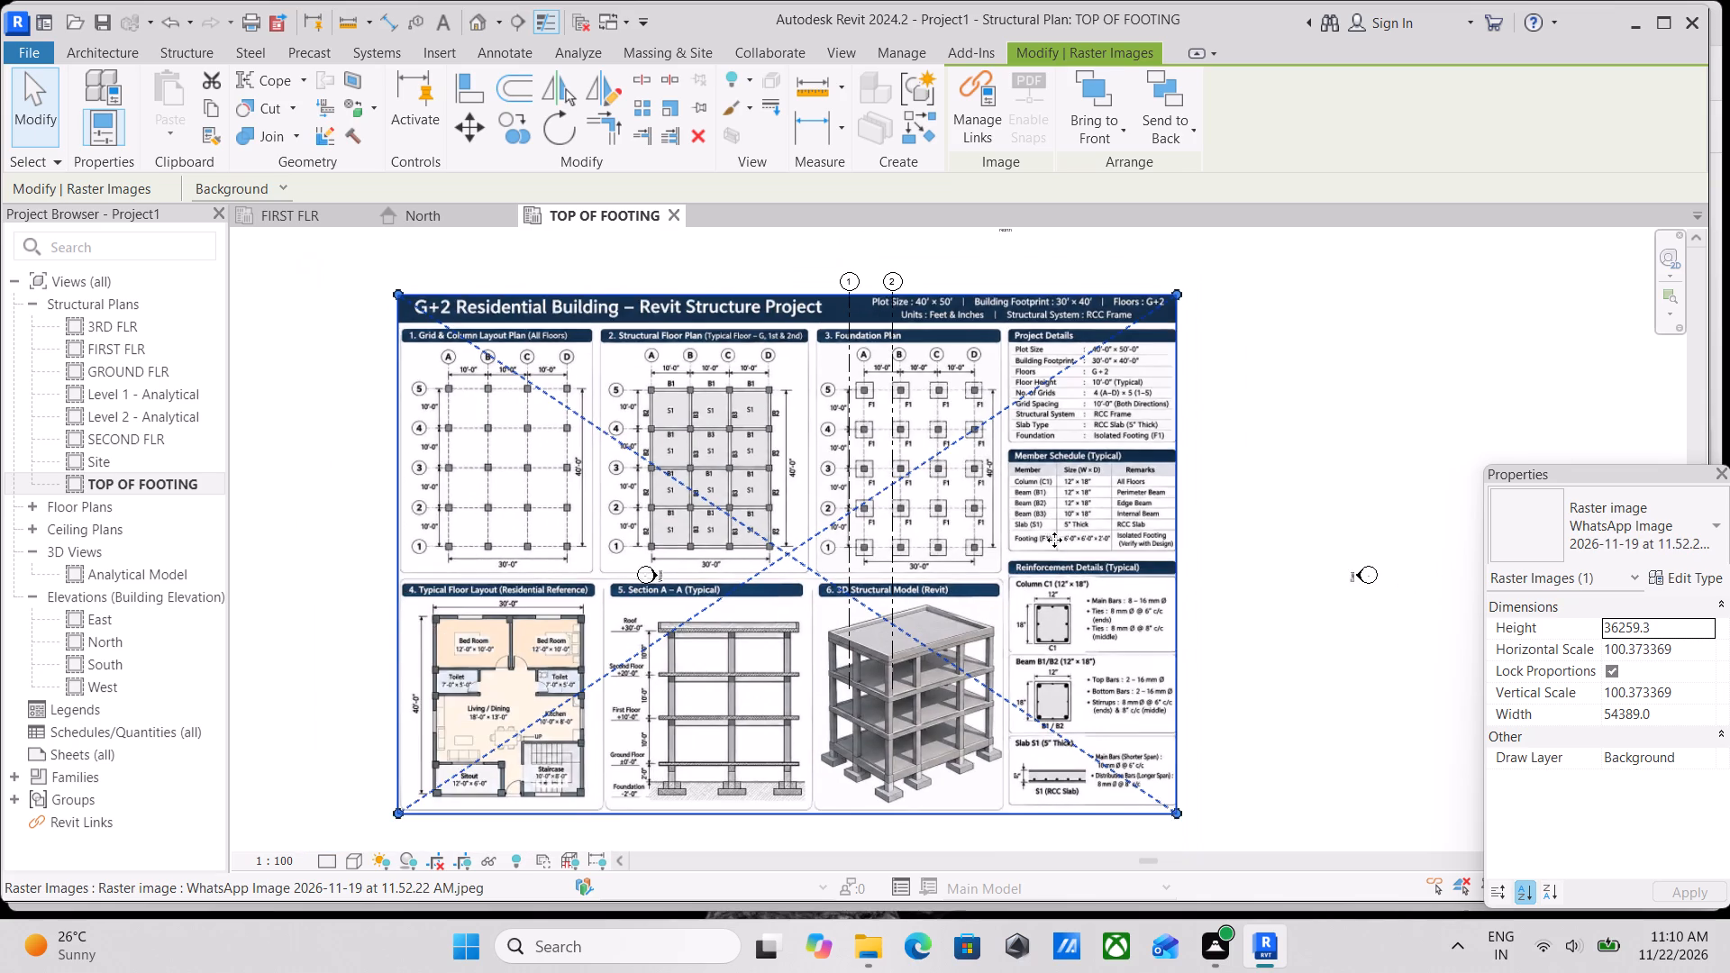
scroll(1052, 540, up, 1)
scroll(866, 439, up, 2)
middle_drag(1000, 464, 891, 491)
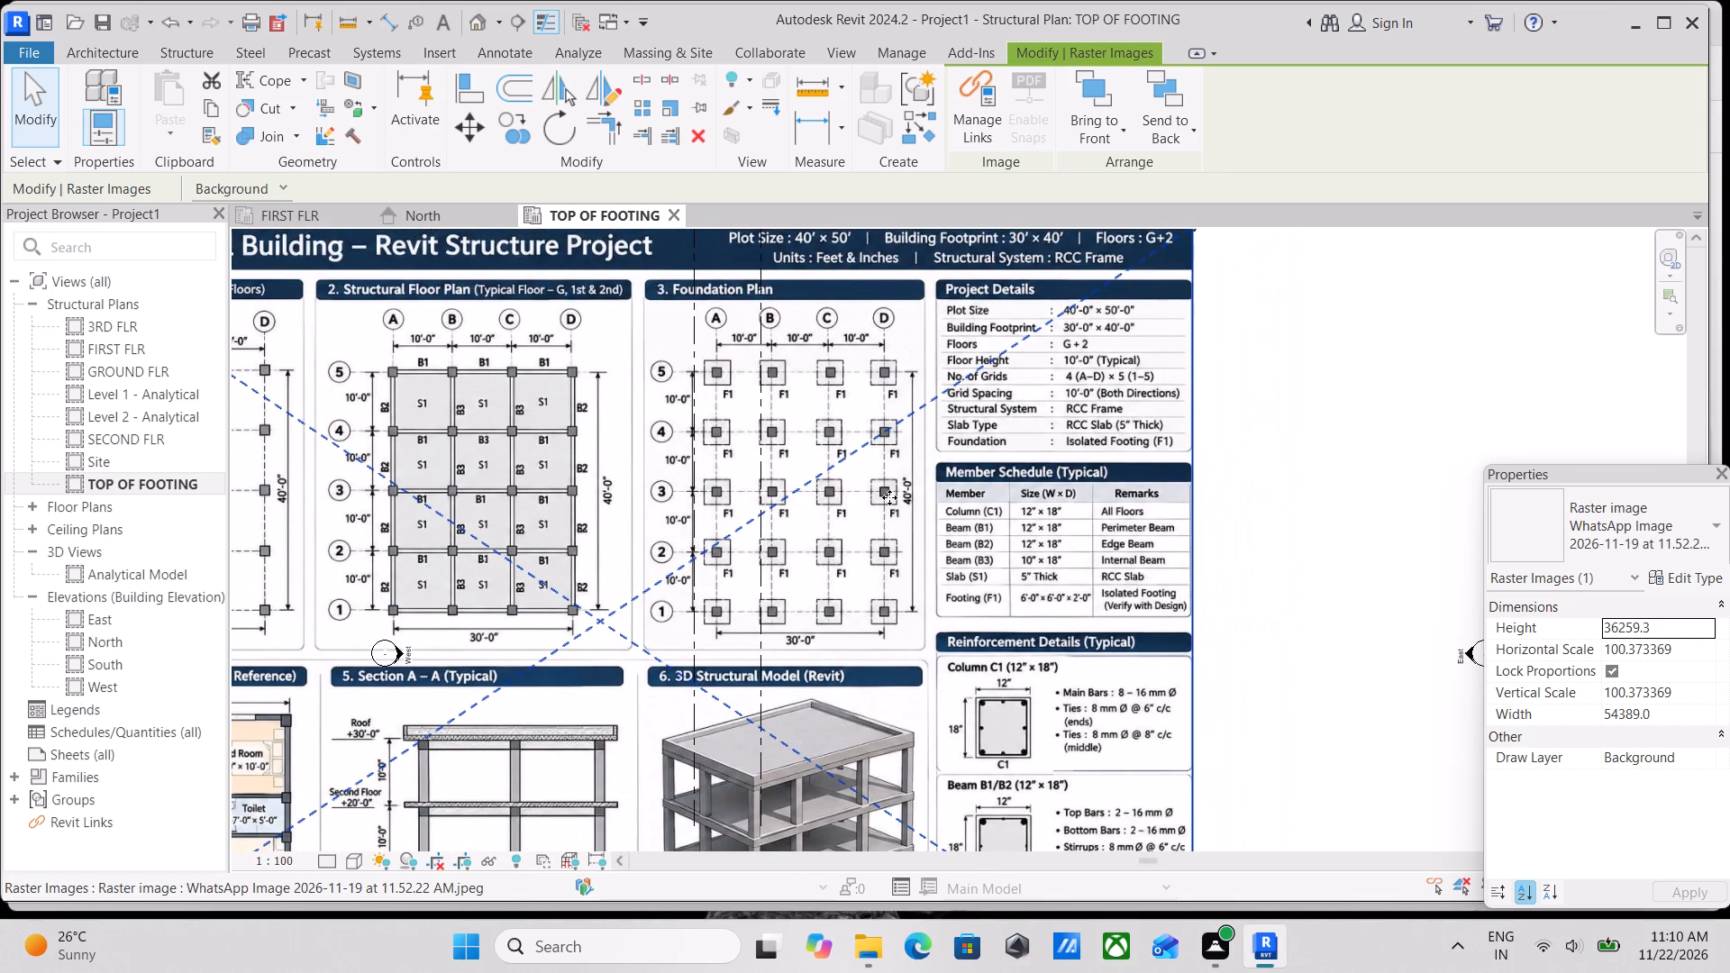
key(Right)
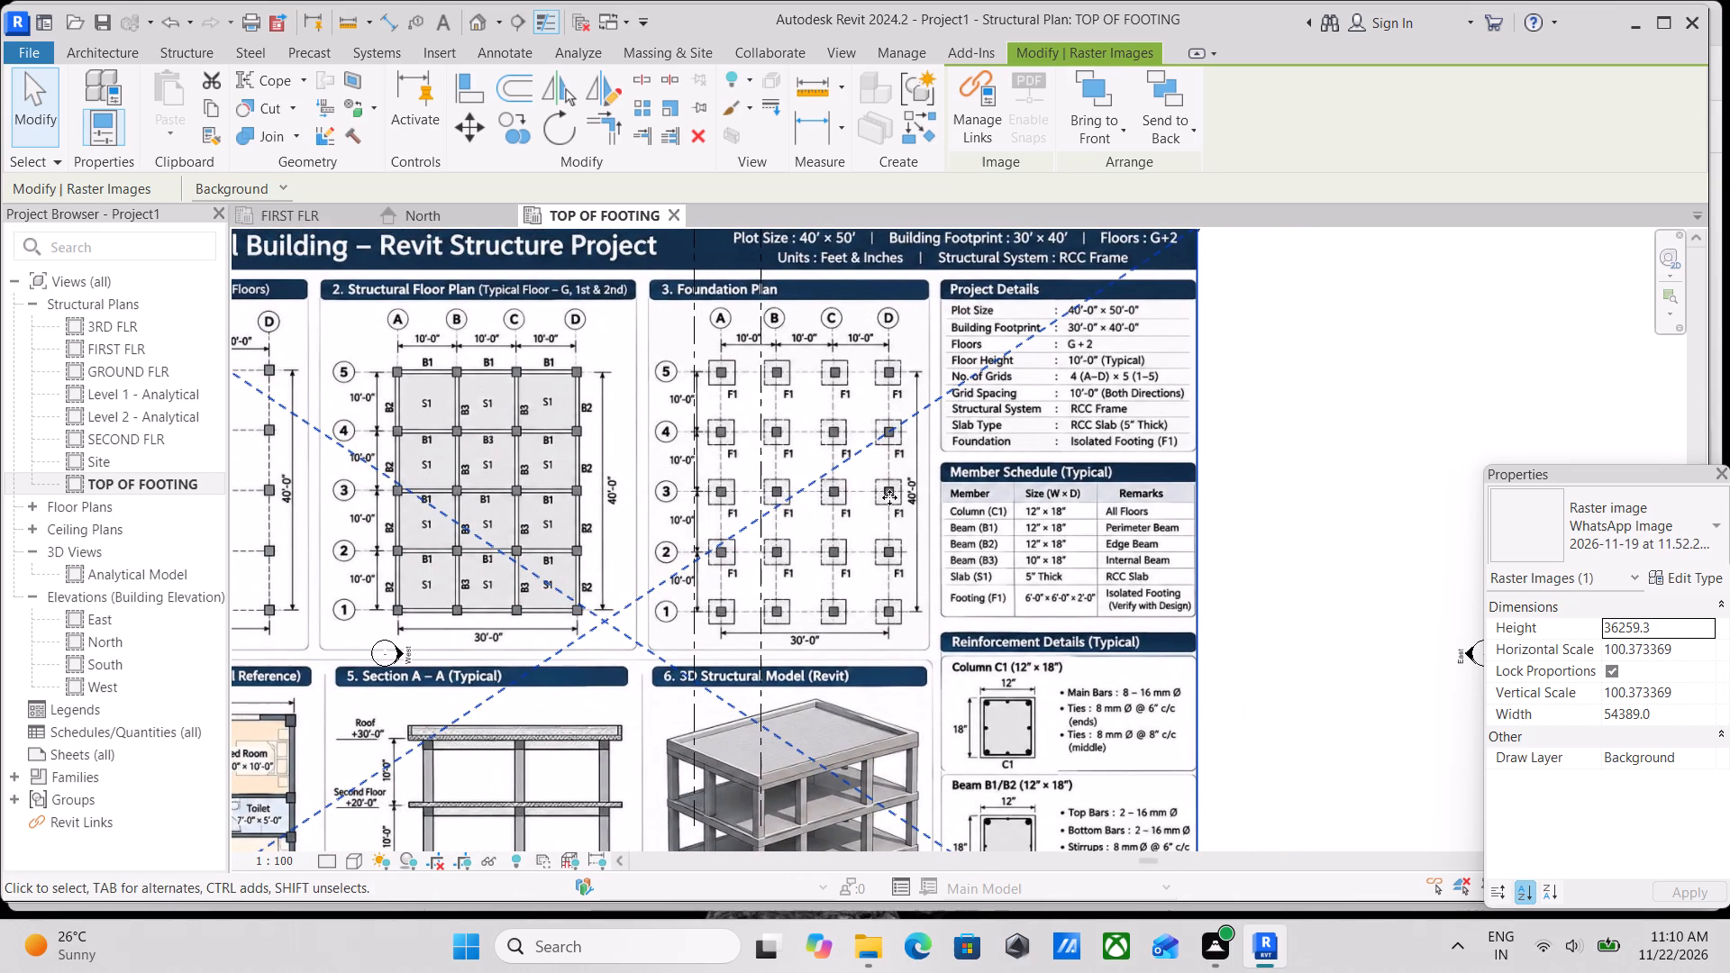
key(Left)
key(Left)
key(Left)
key(Left)
key(Left)
key(Left)
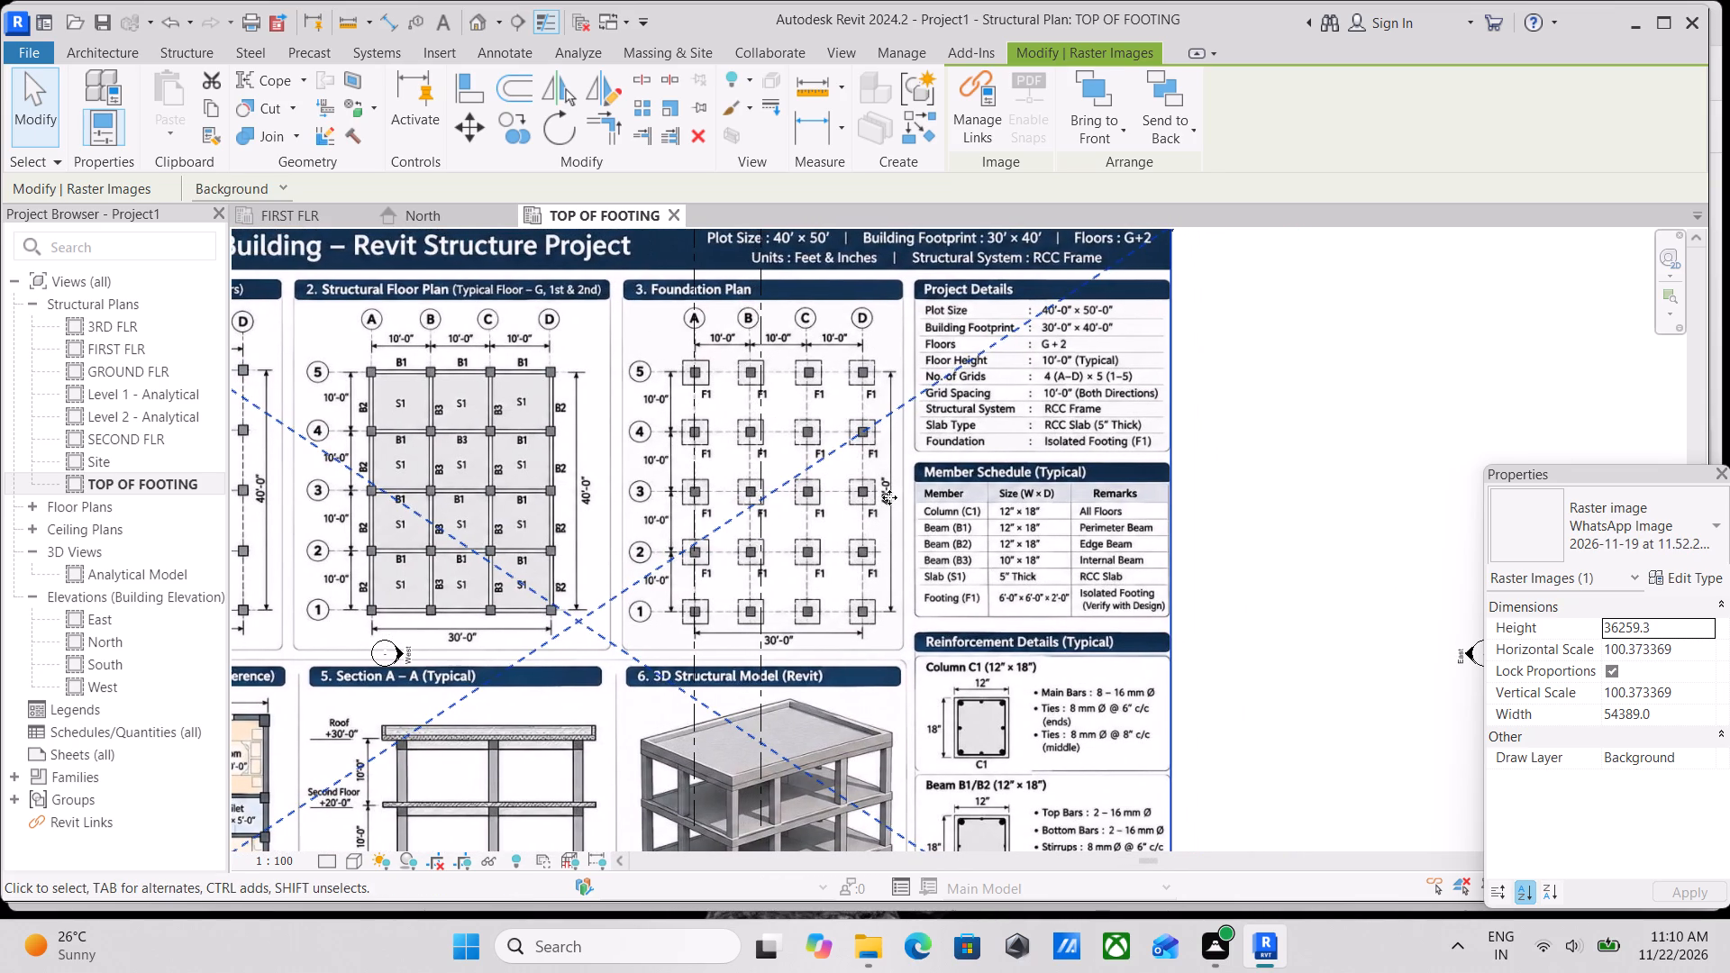
Shrink the imported sheet from its corners to about 48569 mm wide by 32380 mm high.
scroll(980, 490, down, 1)
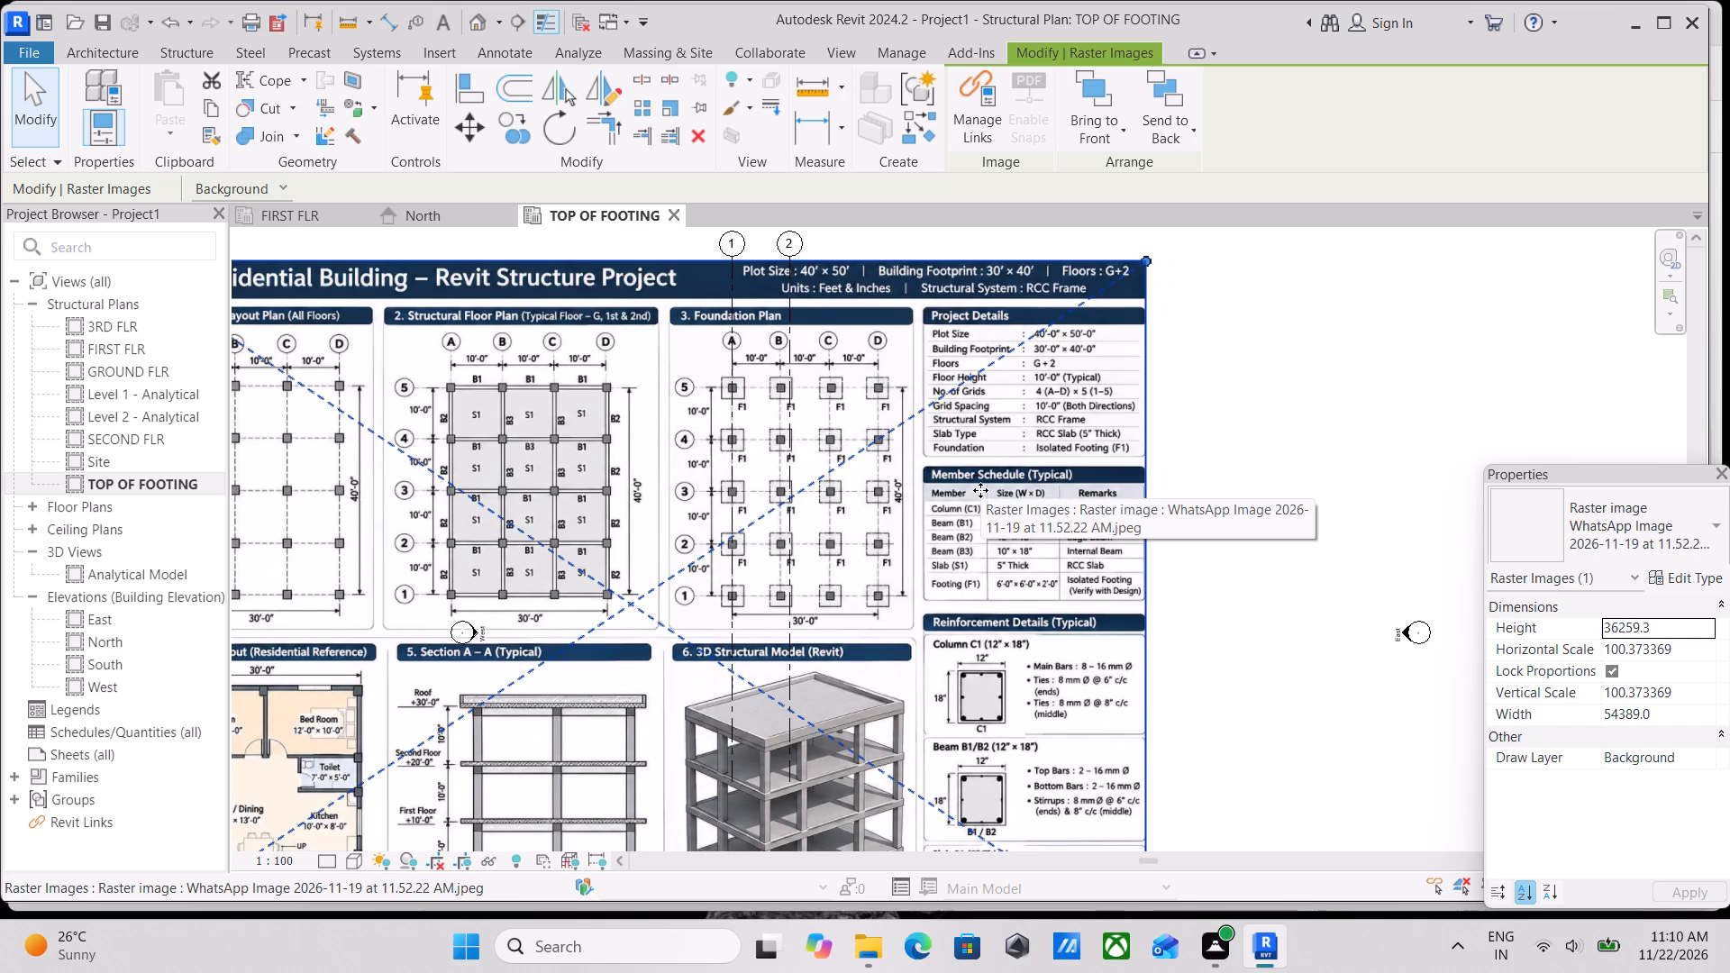
scroll(980, 490, down, 3)
drag(1094, 788, 1074, 777)
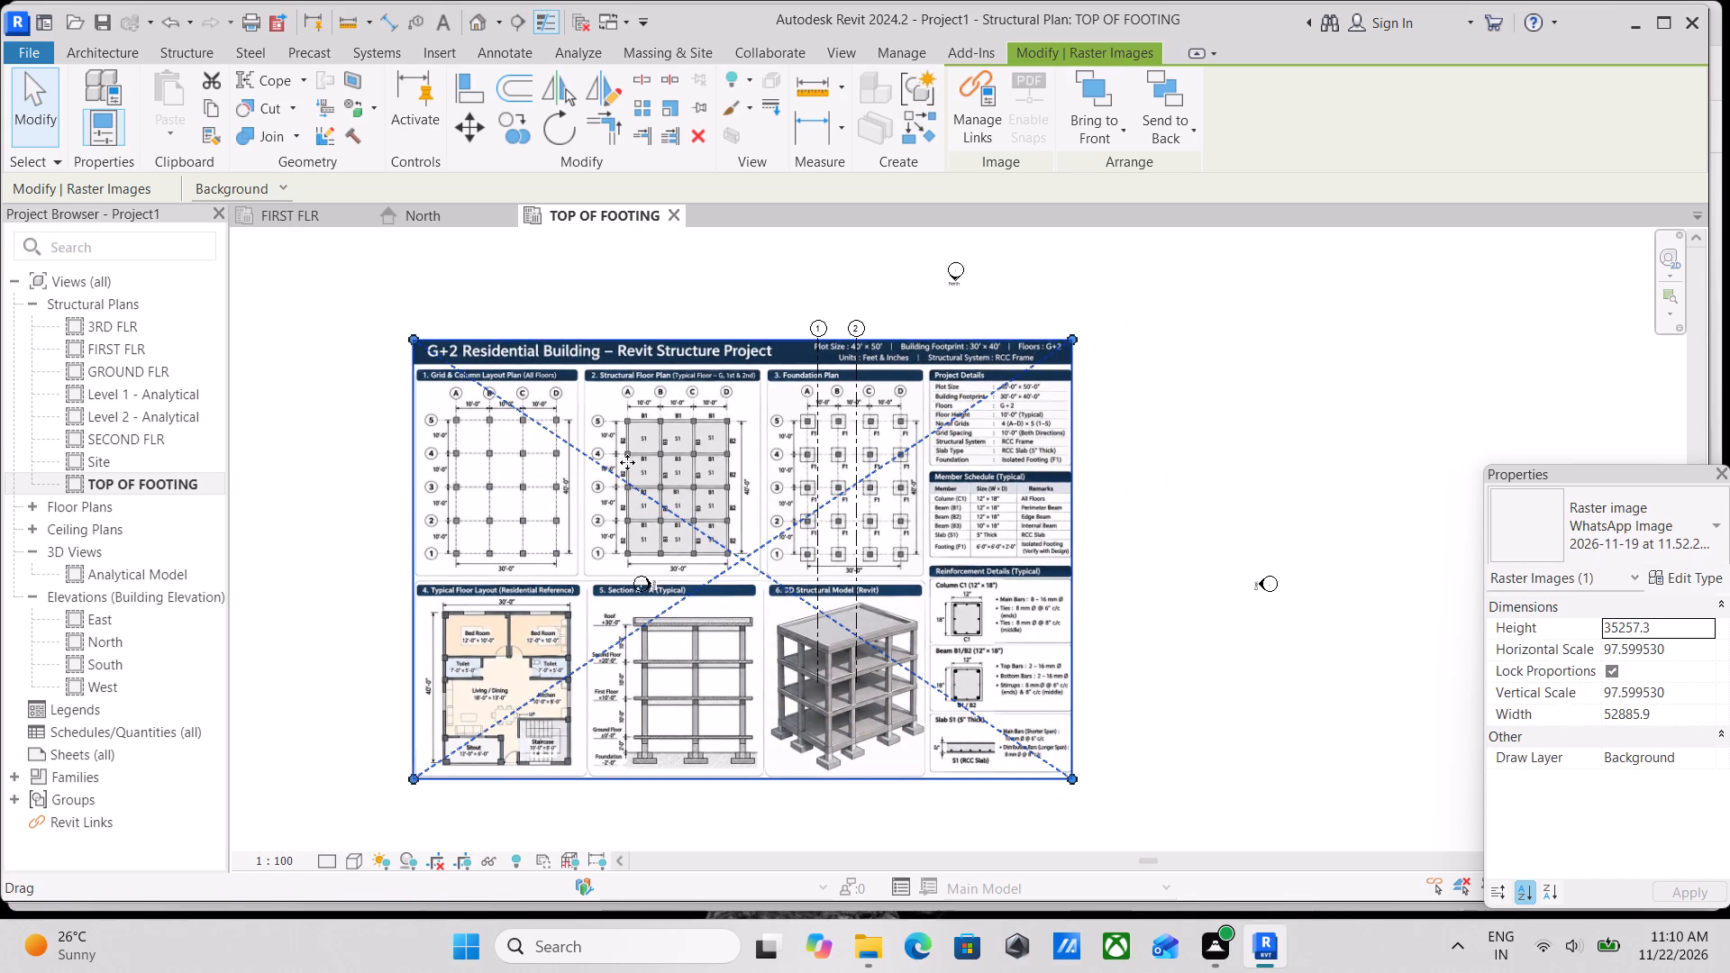
drag(412, 338, 454, 360)
scroll(544, 411, up, 4)
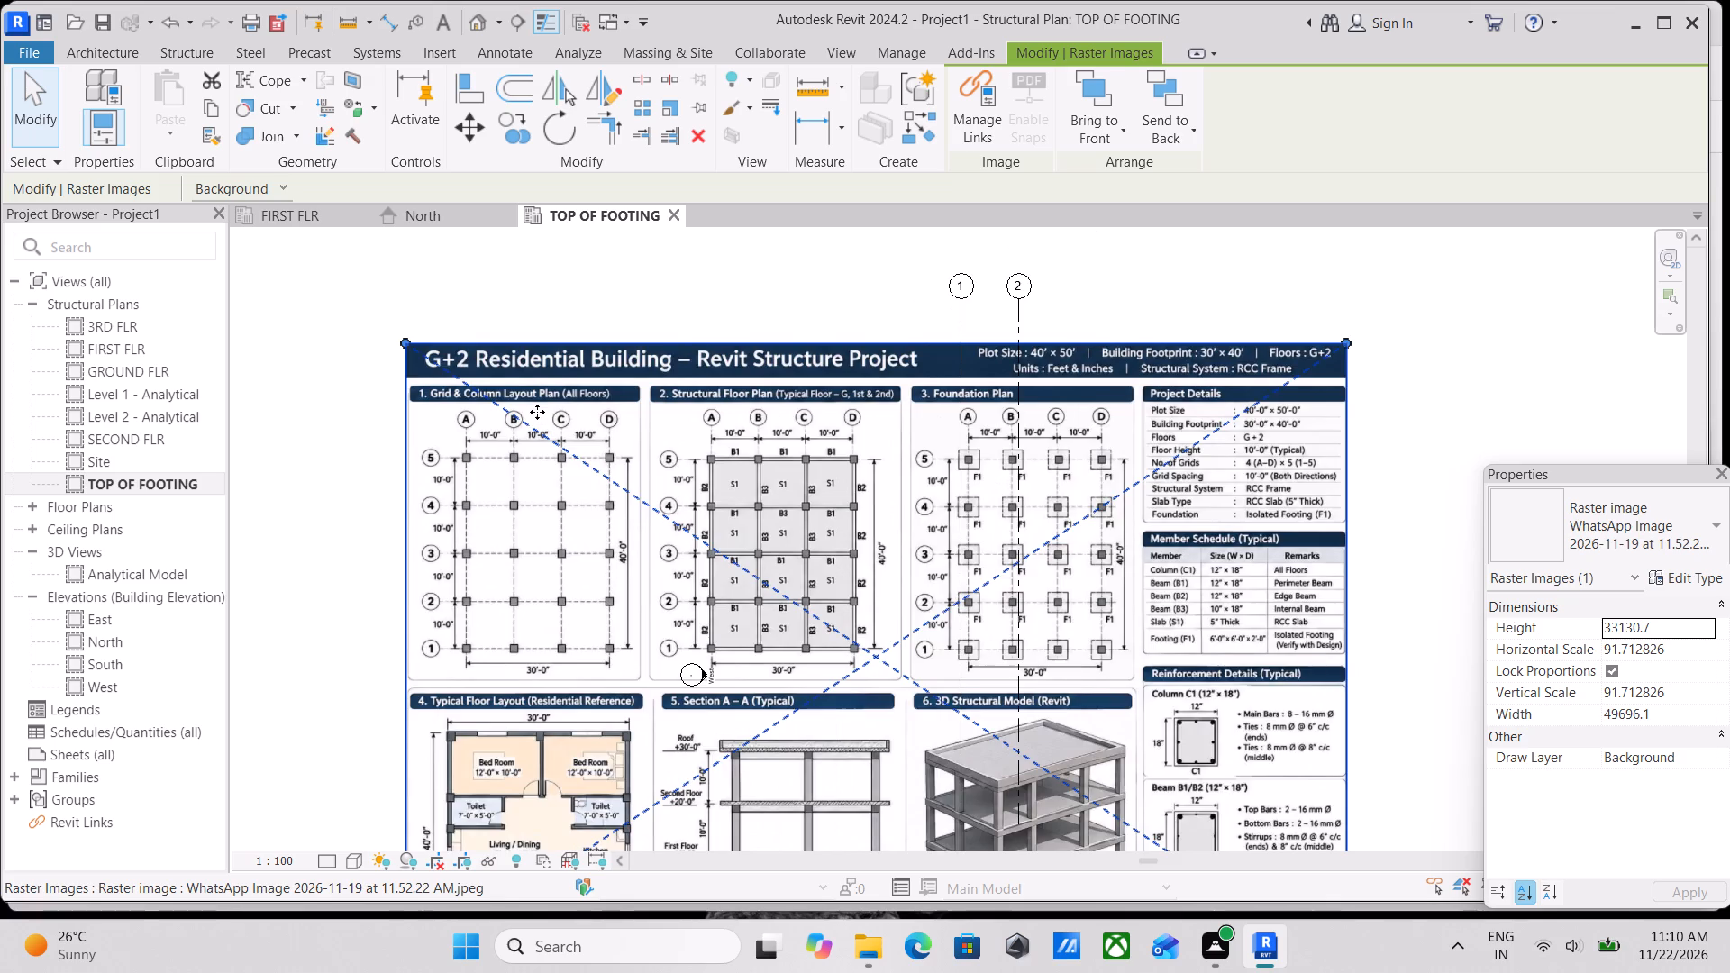
drag(381, 333, 410, 343)
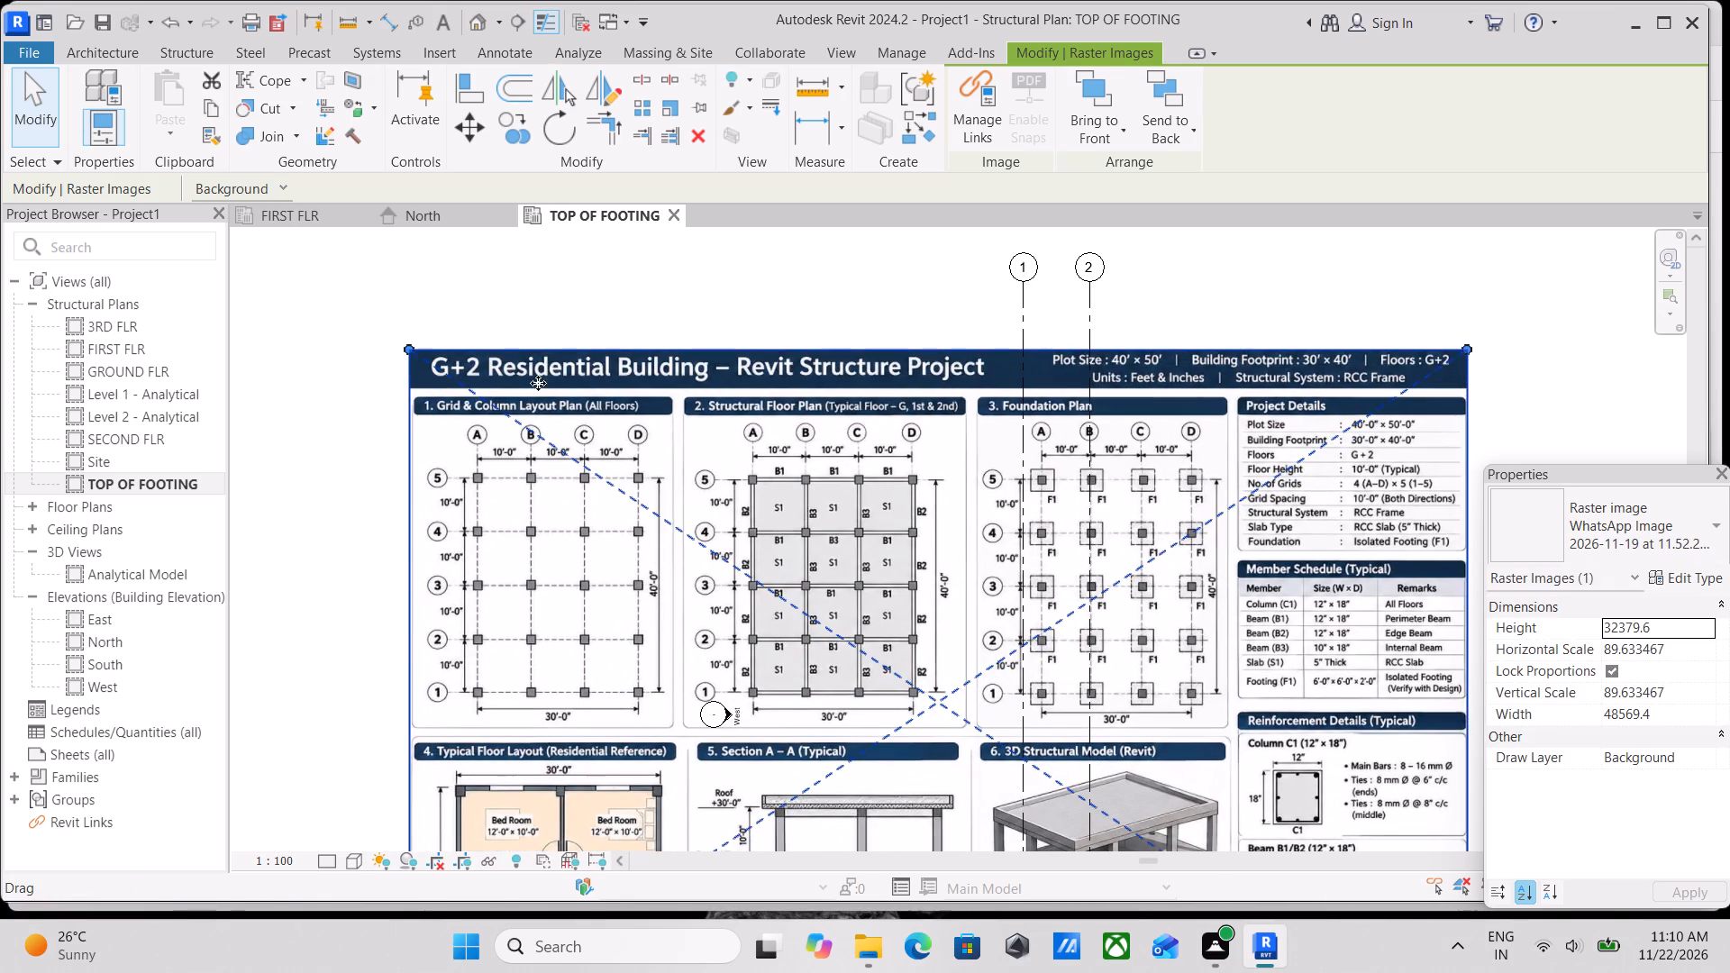
Nudge the imported sheet west to put column line A of the Foundation Plan back on grid 1.
middle_drag(824, 421, 718, 414)
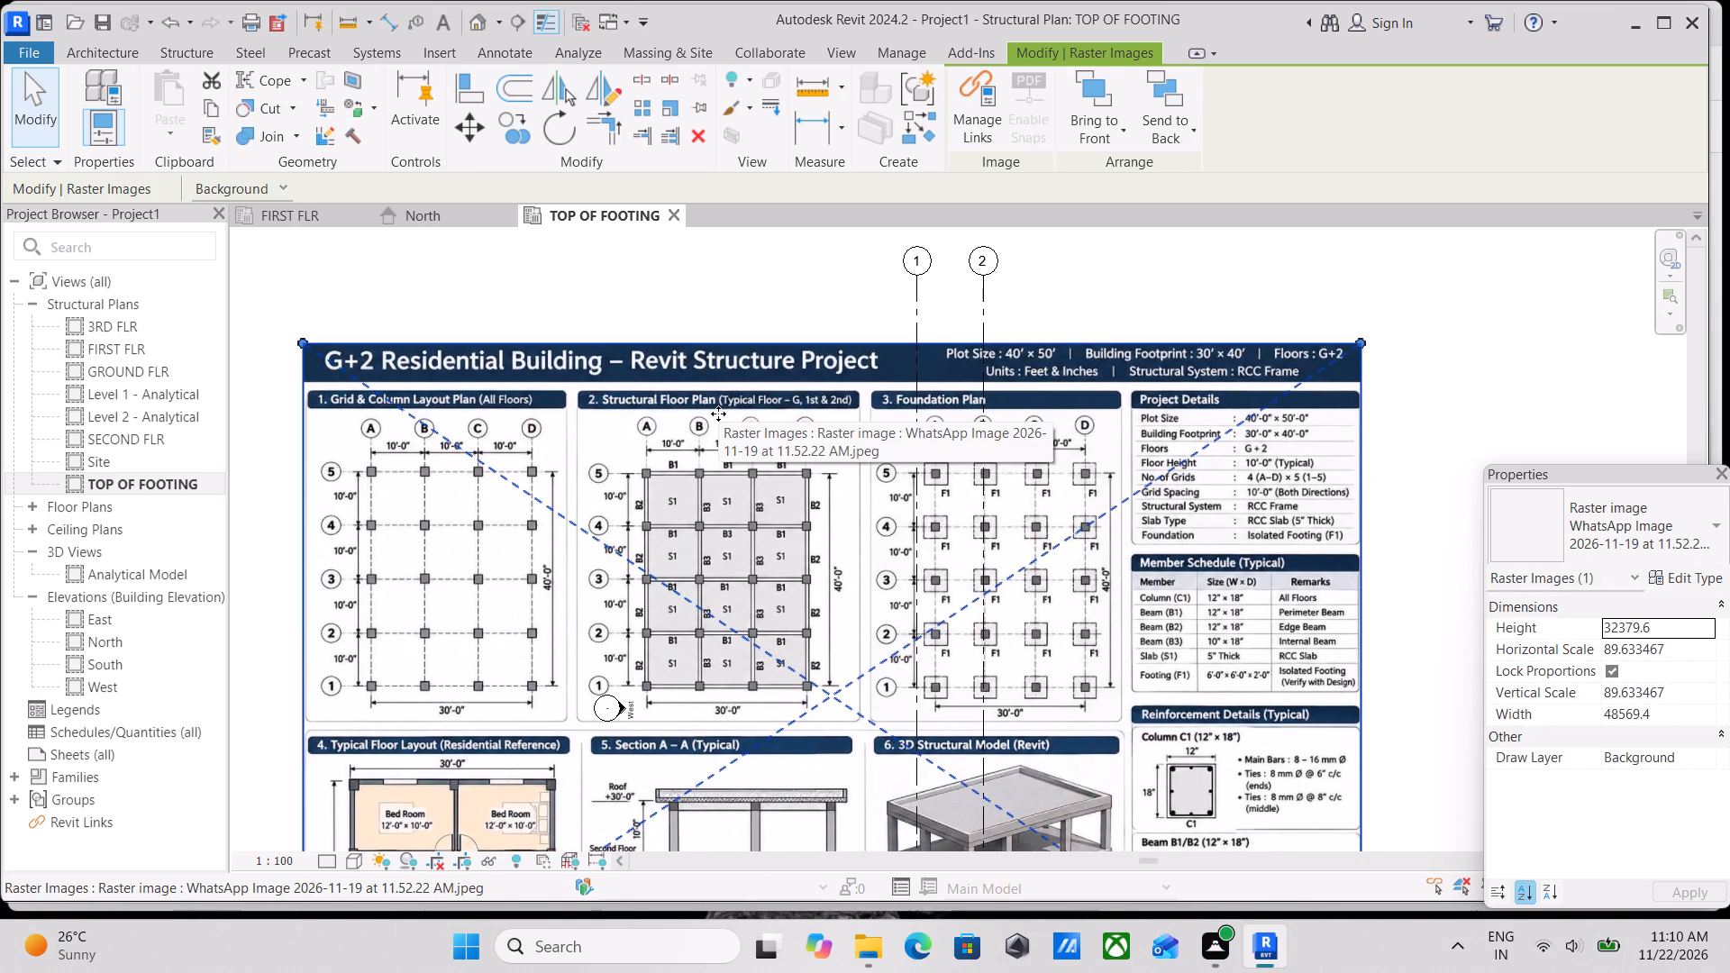
key(Left)
key(Left)
key(Left)
key(Left)
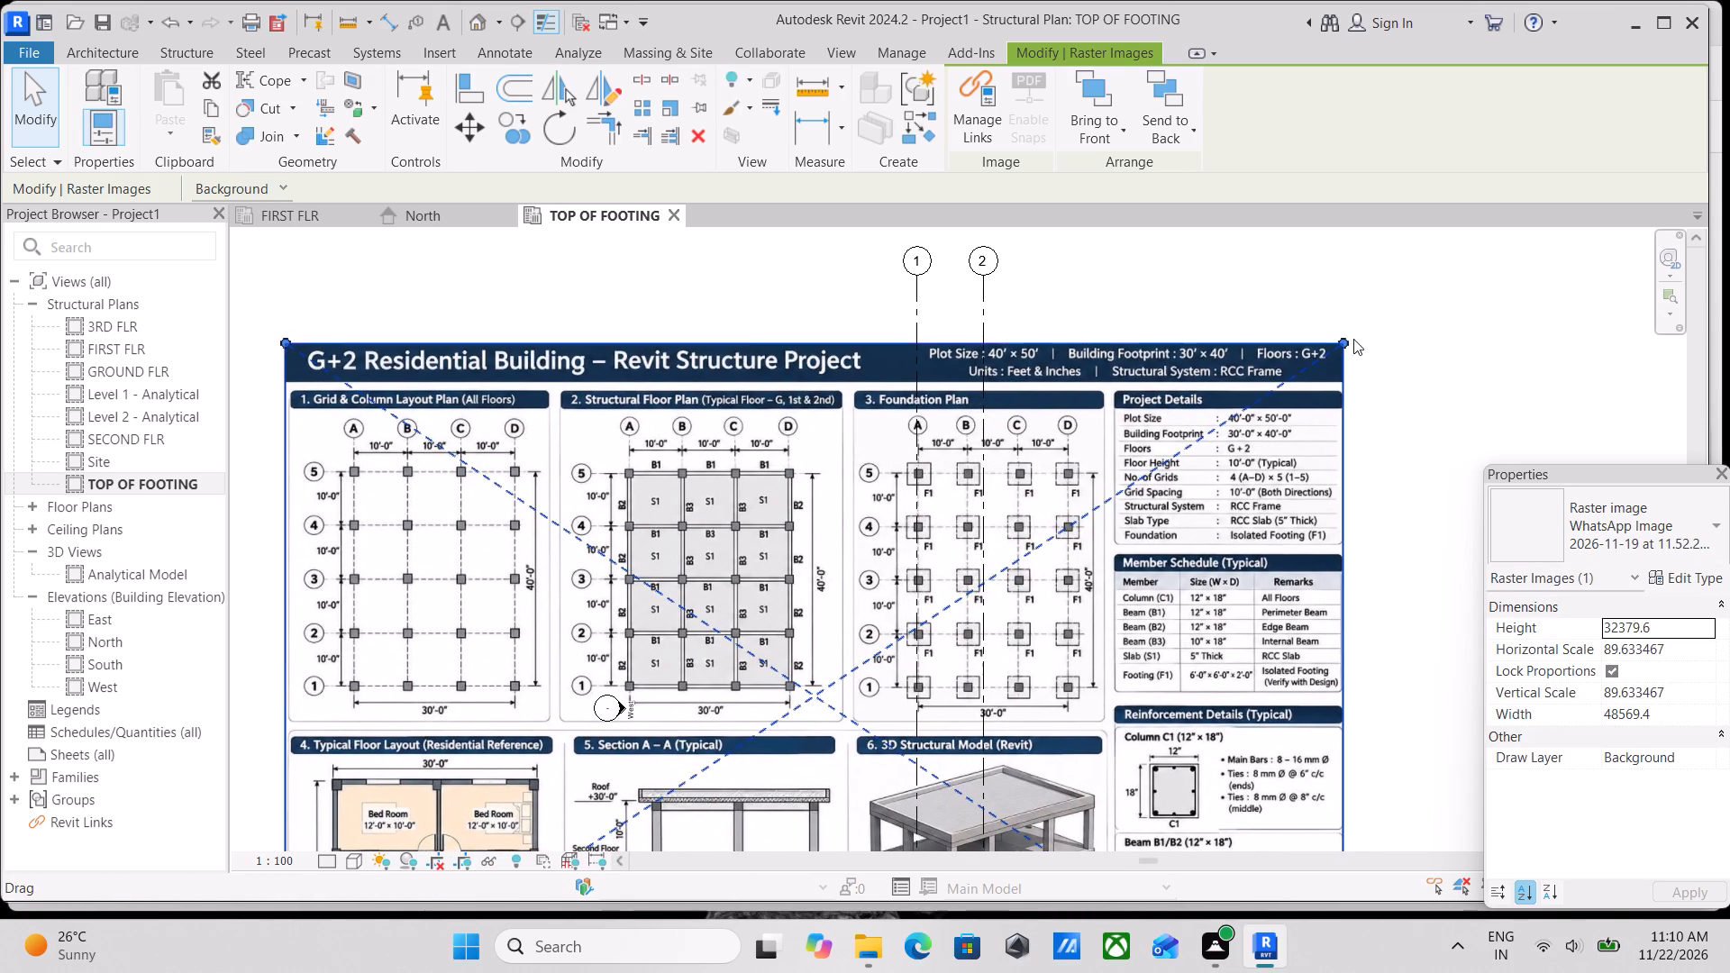
Reduce the imported sheet from its upper corner to about 47891 mm wide by 31928 mm high.
drag(1352, 338, 1343, 346)
drag(1343, 346, 1334, 347)
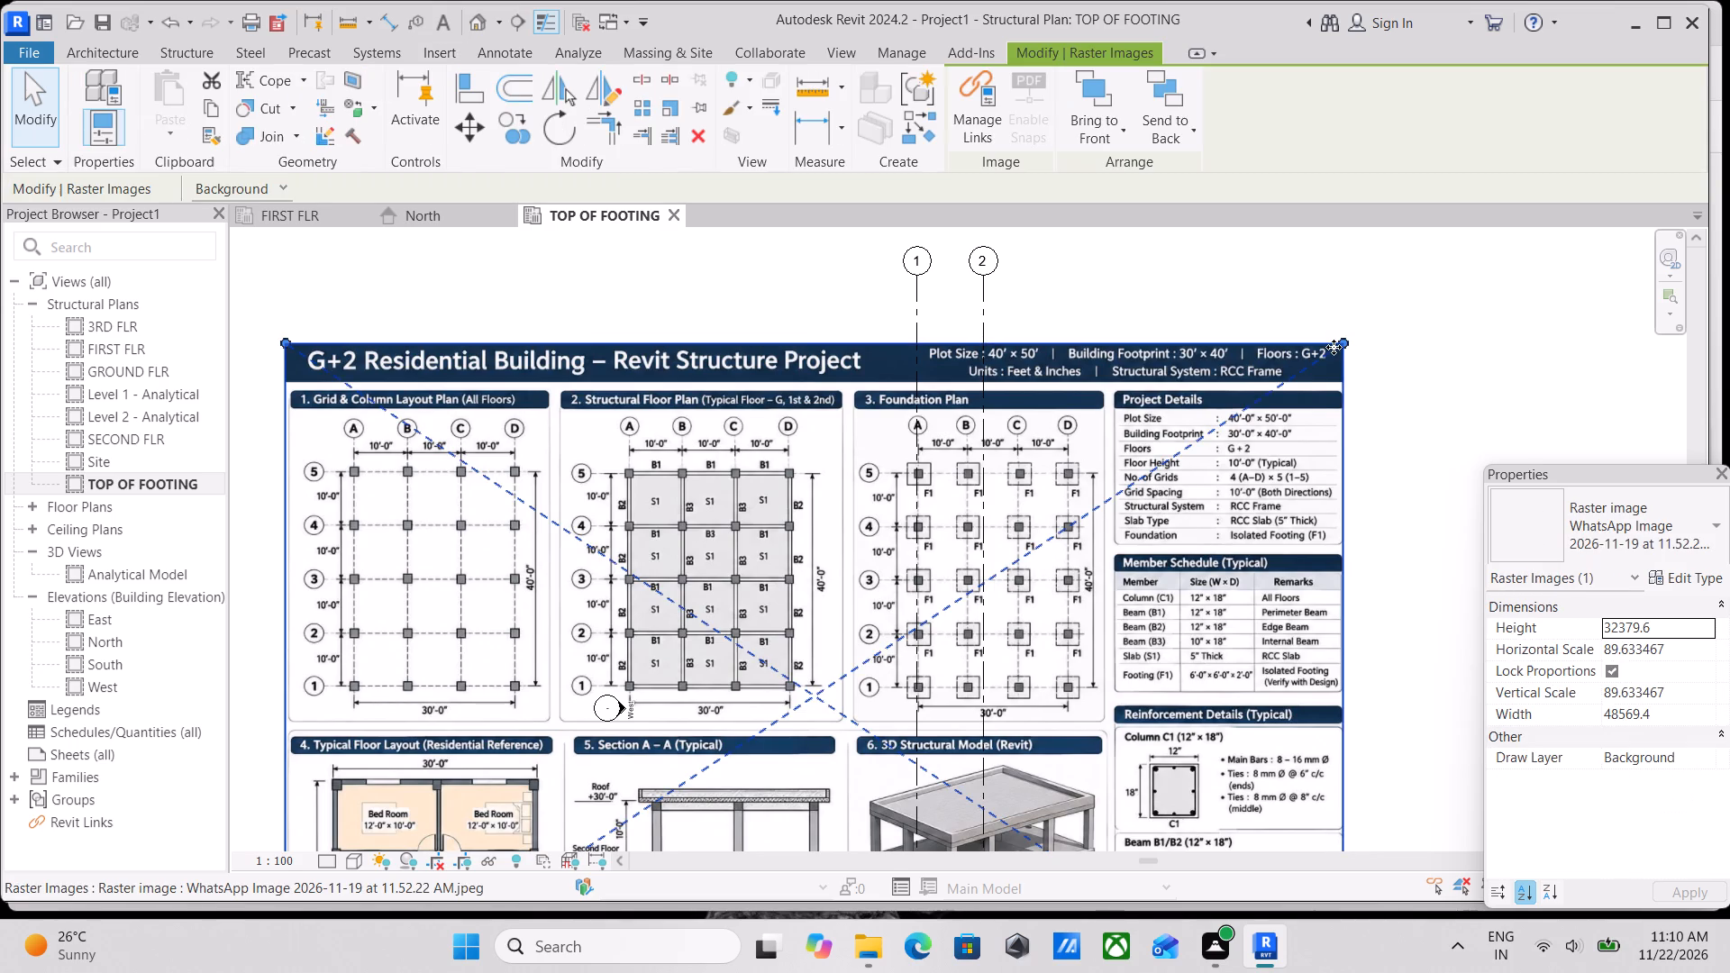
drag(1334, 347, 1333, 347)
drag(1343, 338, 1326, 344)
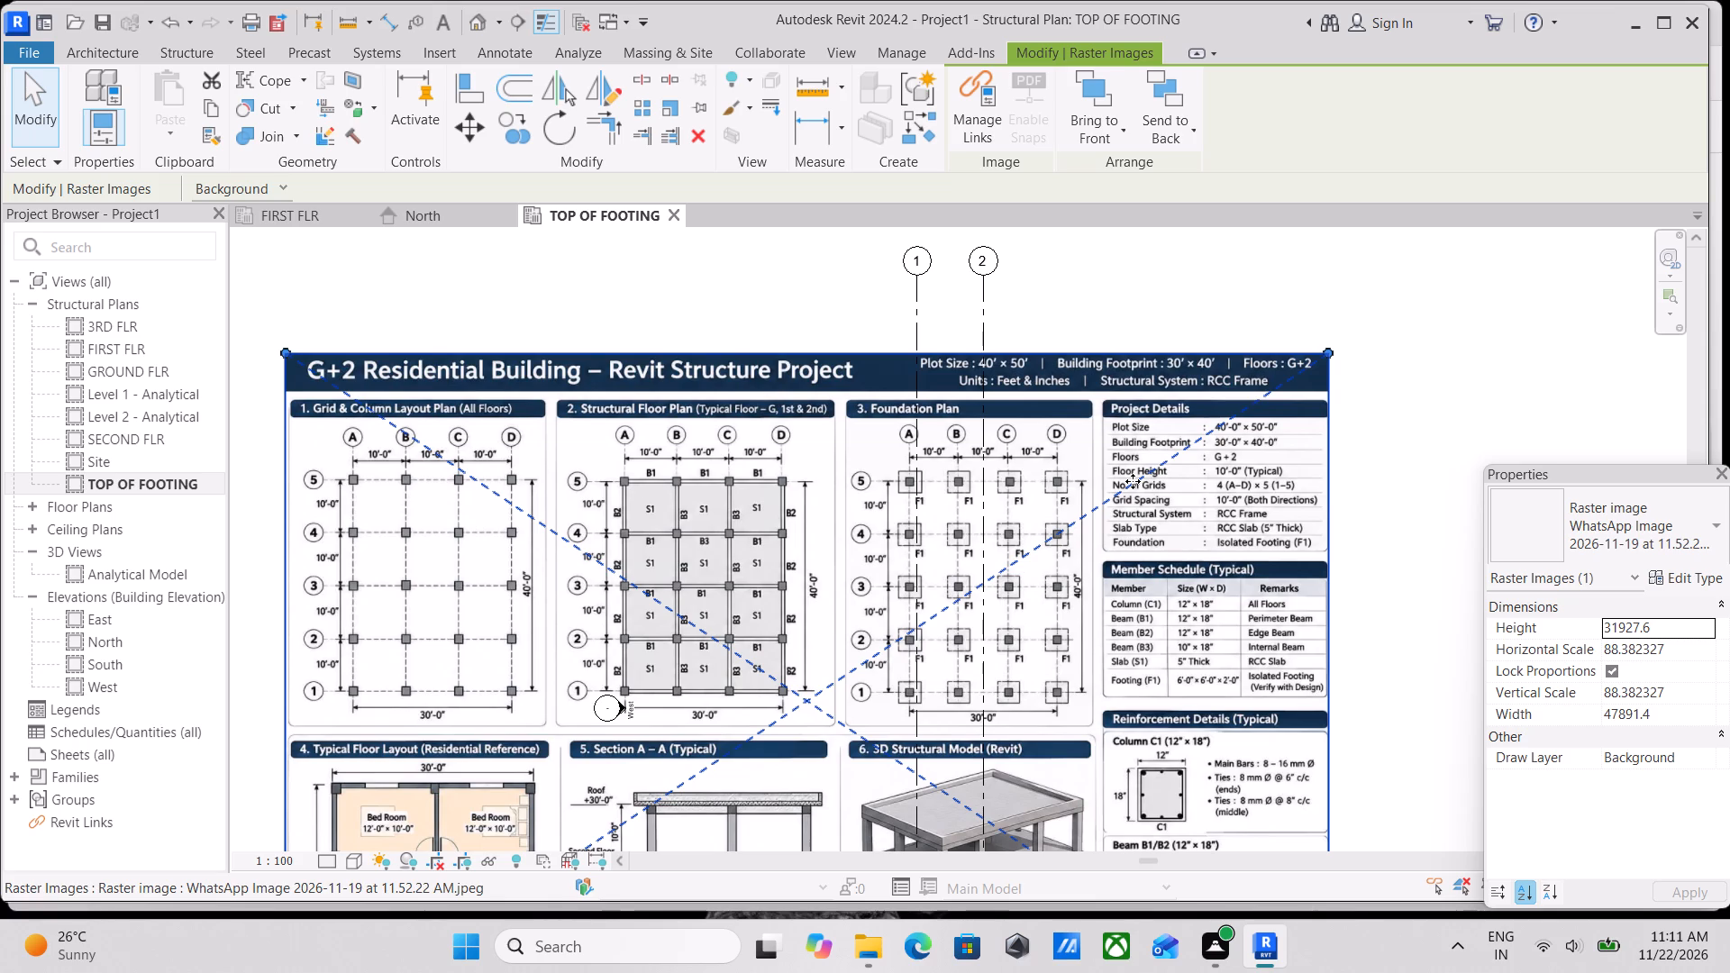
Examine the sheet's Project Details and how its Foundation Plan column lines sit against grids 1 and 2.
scroll(1133, 481, down, 1)
scroll(1133, 481, up, 2)
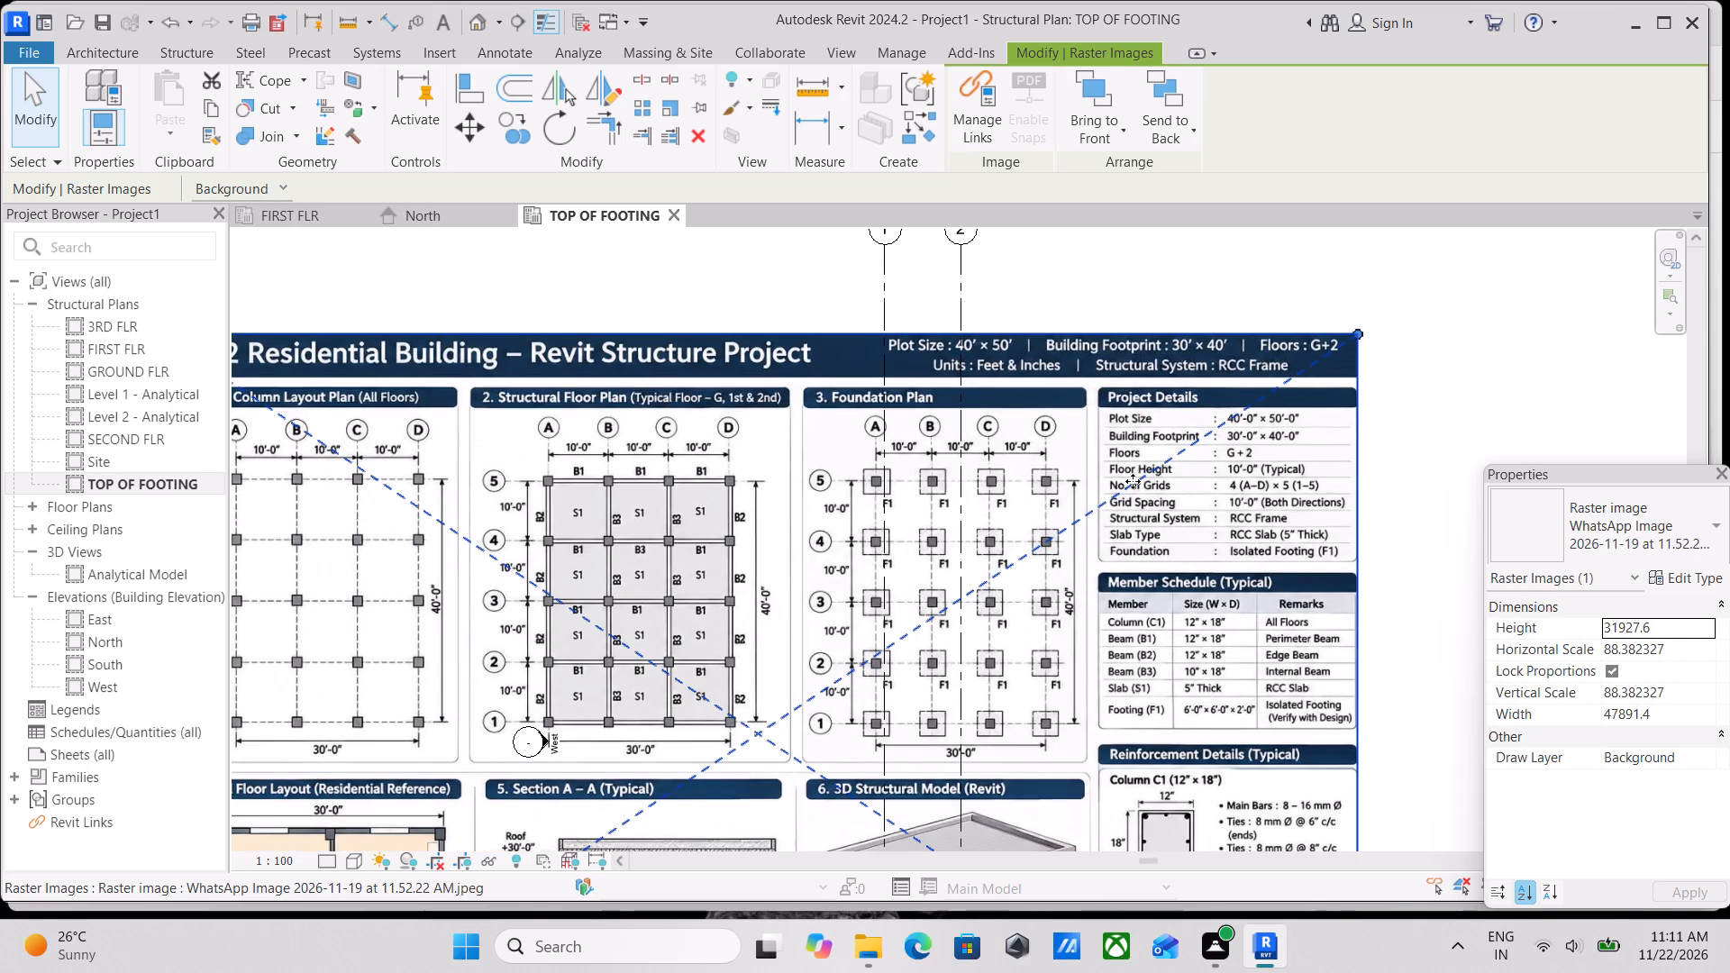
scroll(1133, 481, up, 1)
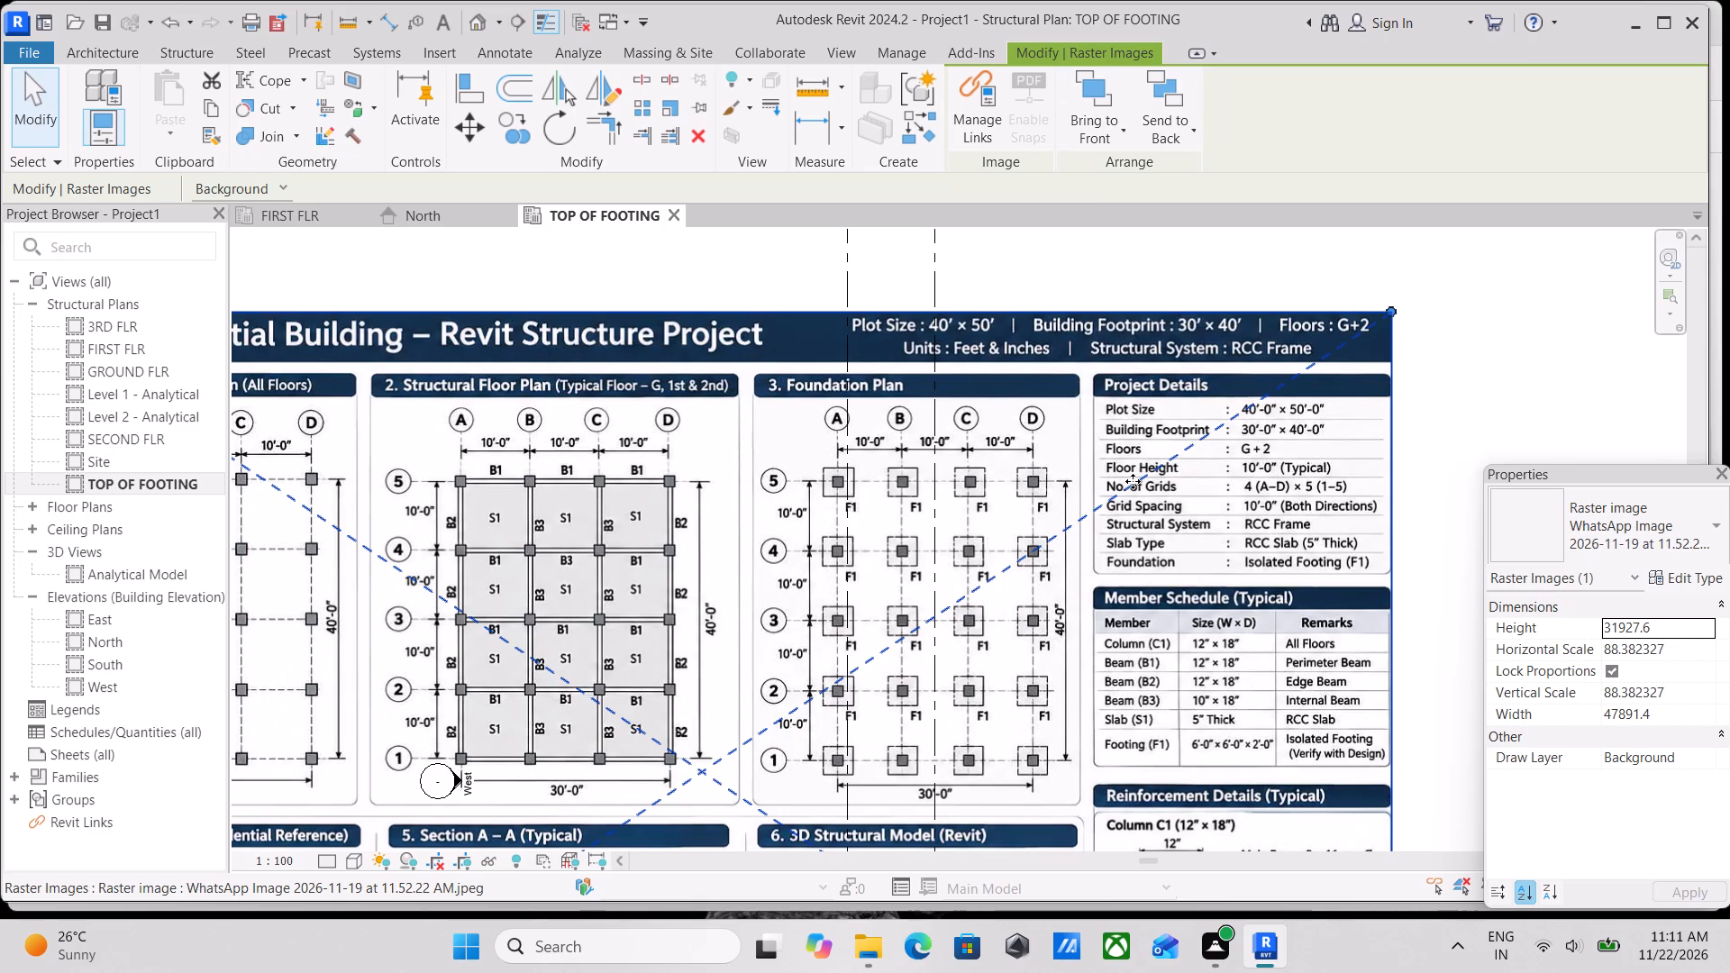
scroll(1364, 508, up, 4)
scroll(1272, 495, down, 1)
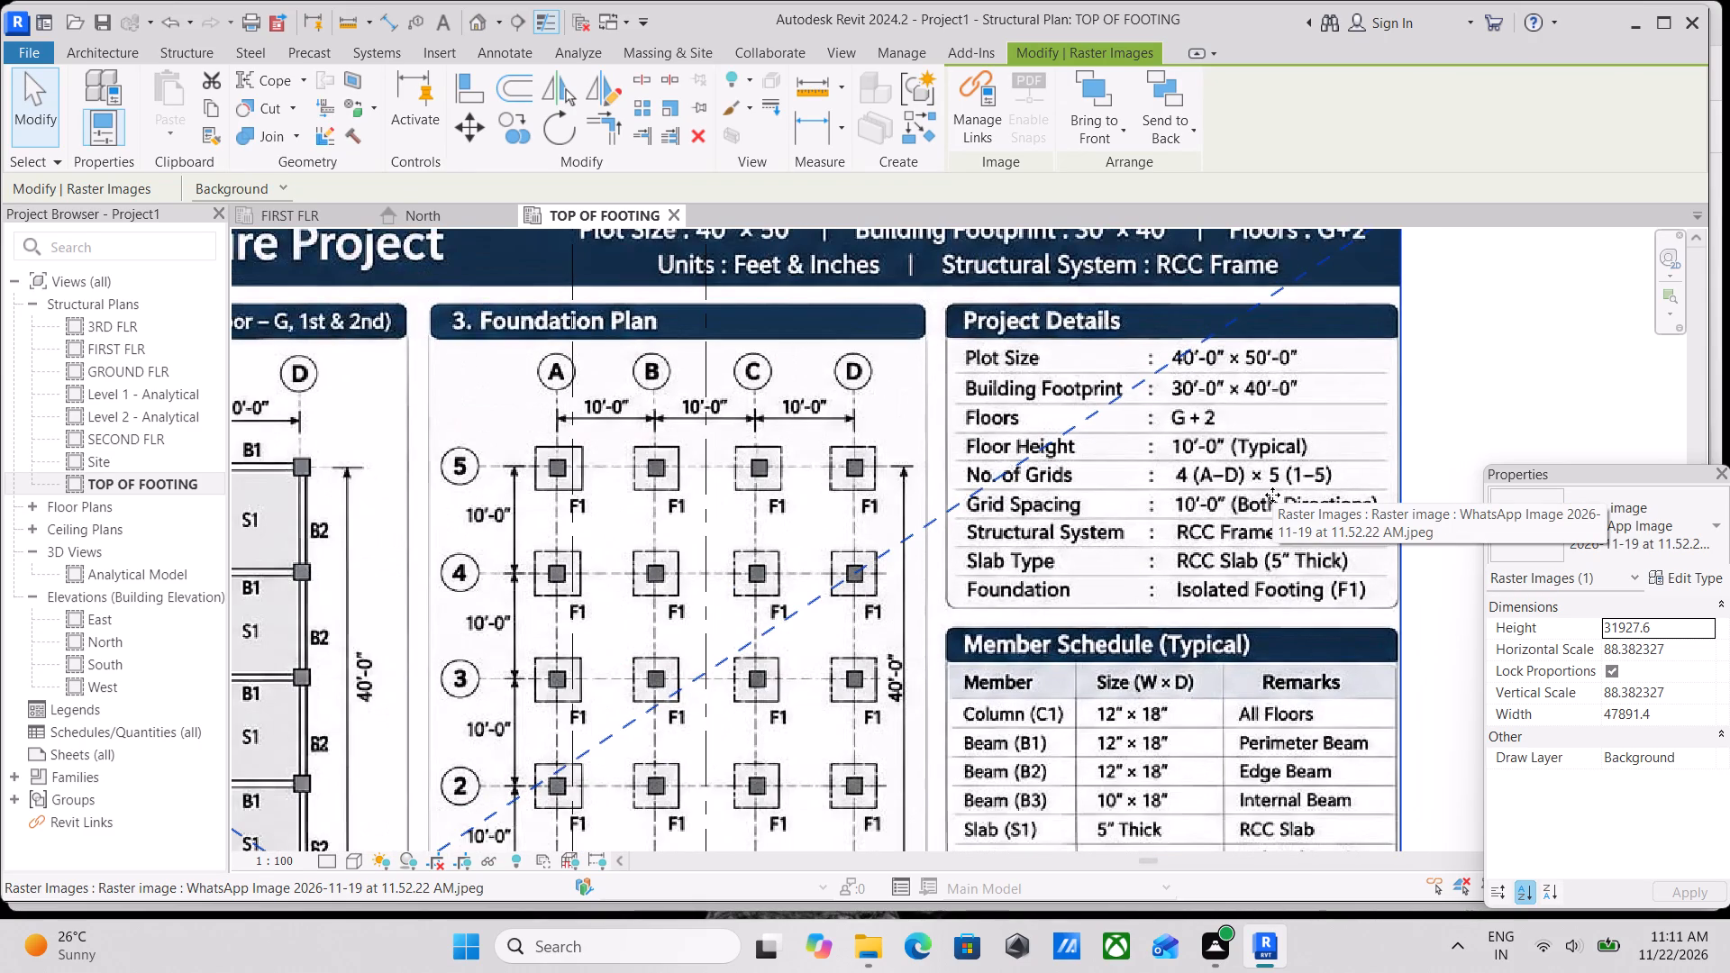
scroll(1320, 519, down, 2)
middle_drag(1196, 468, 1117, 370)
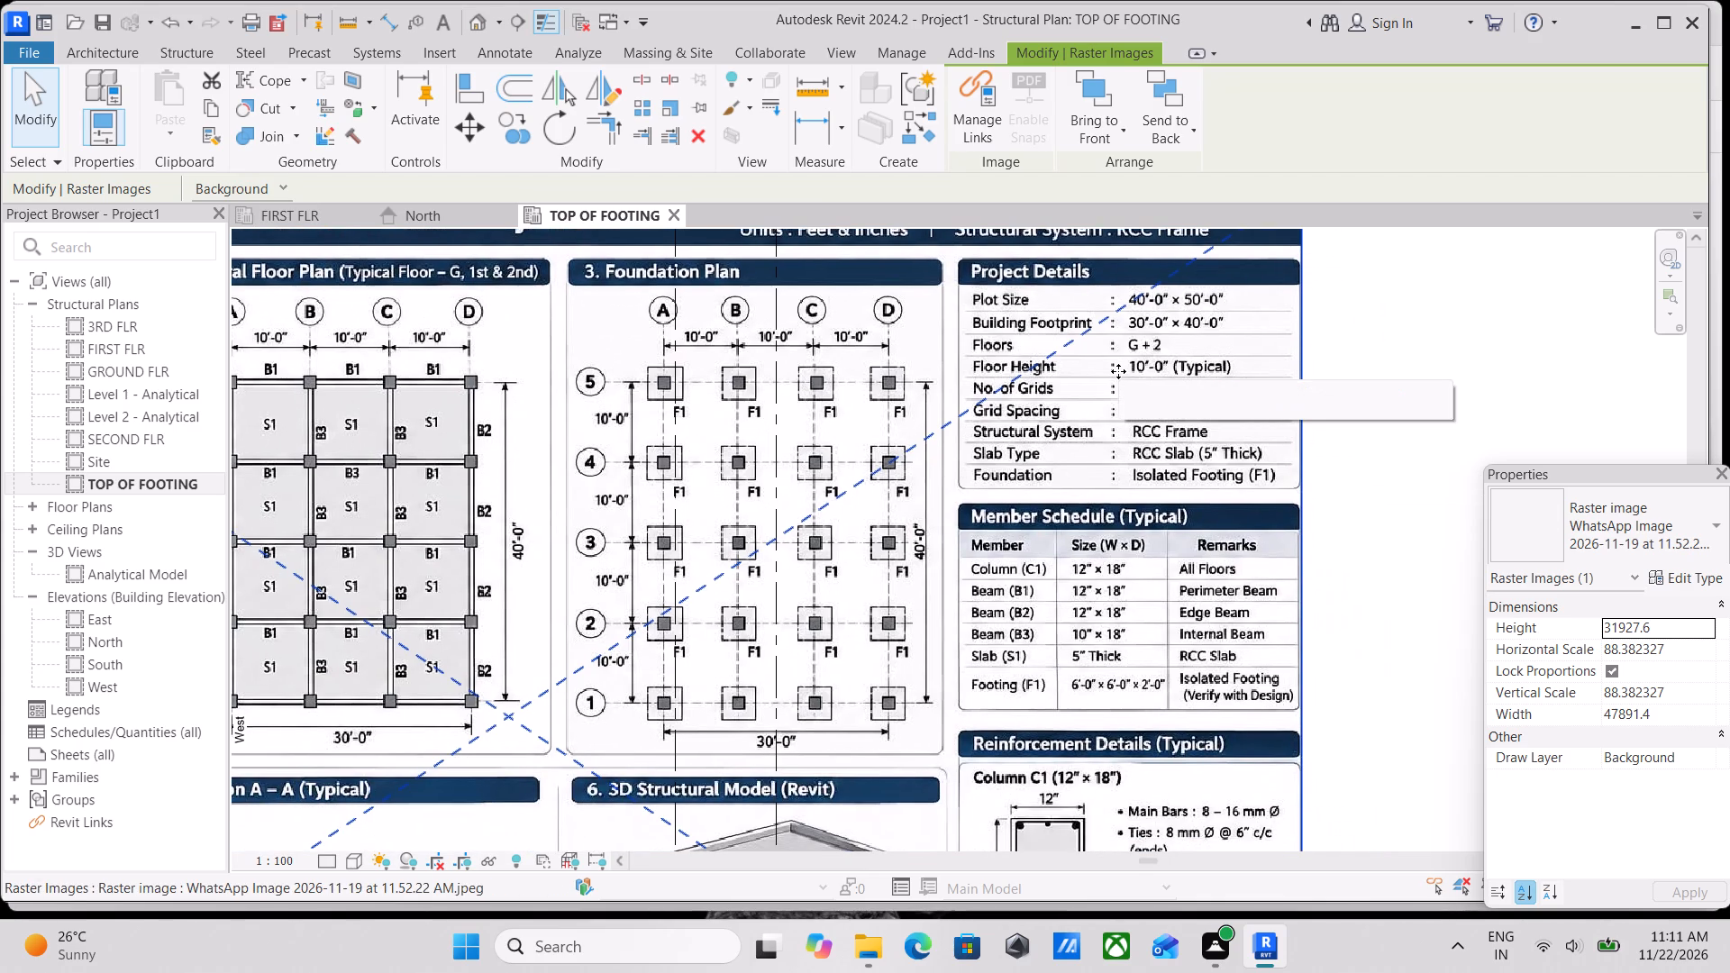
scroll(1163, 430, down, 1)
middle_drag(1144, 426, 1160, 396)
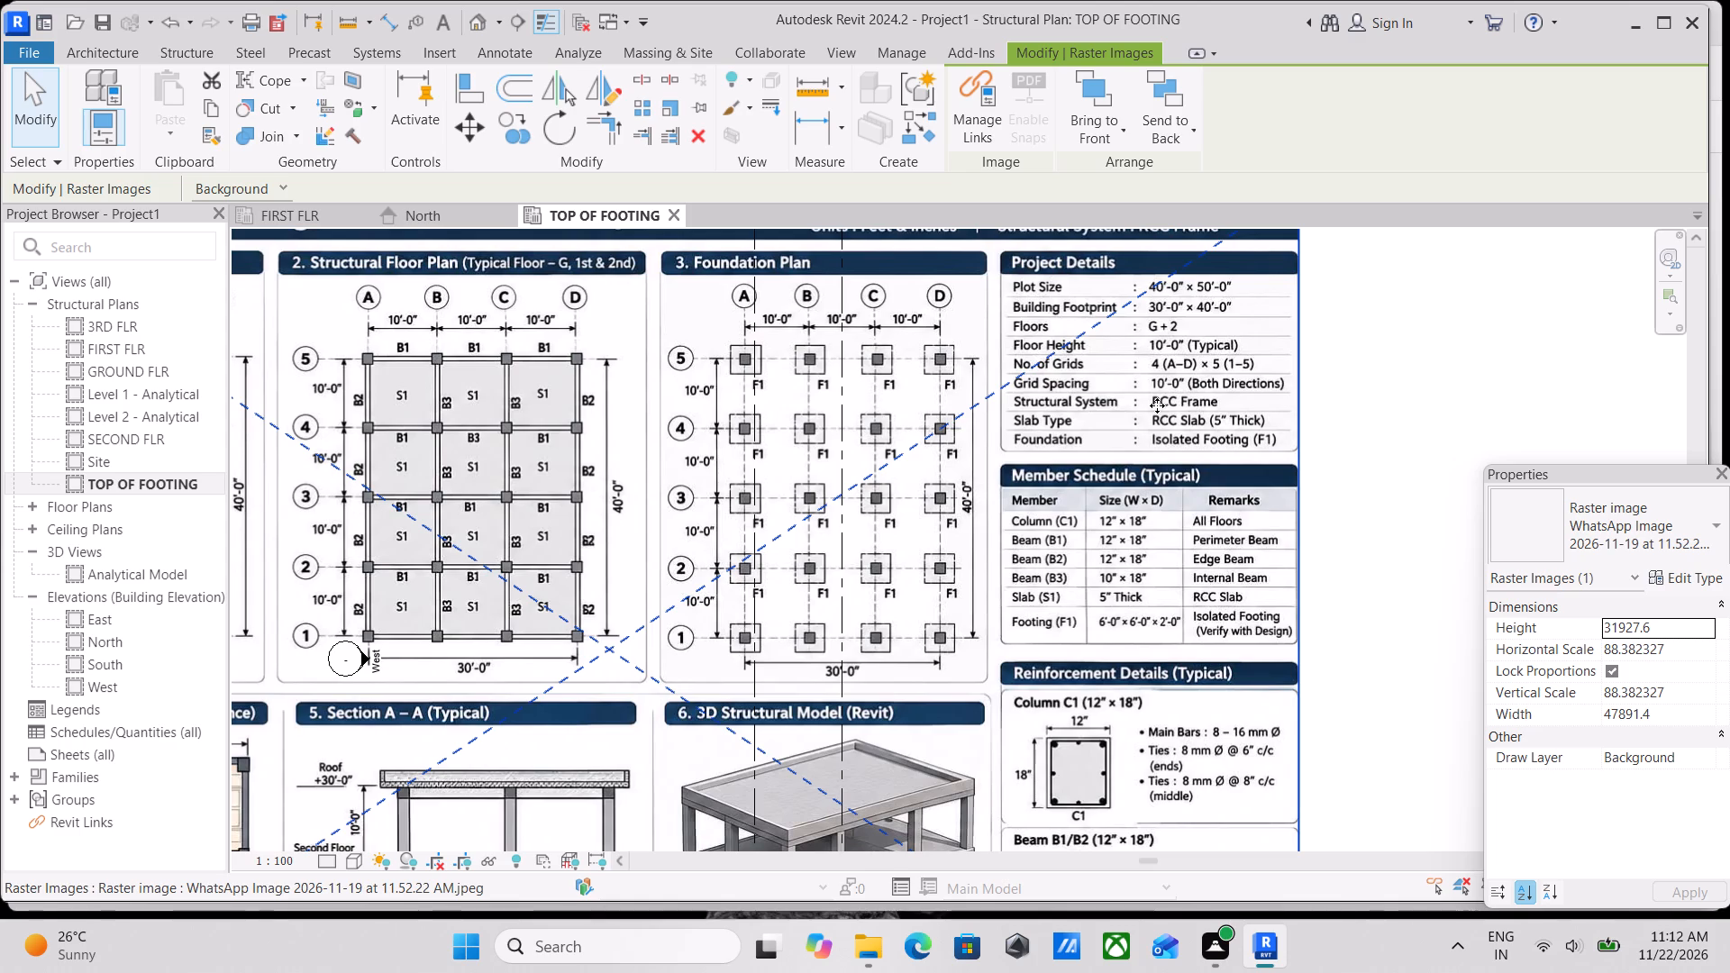
scroll(1123, 386, up, 1)
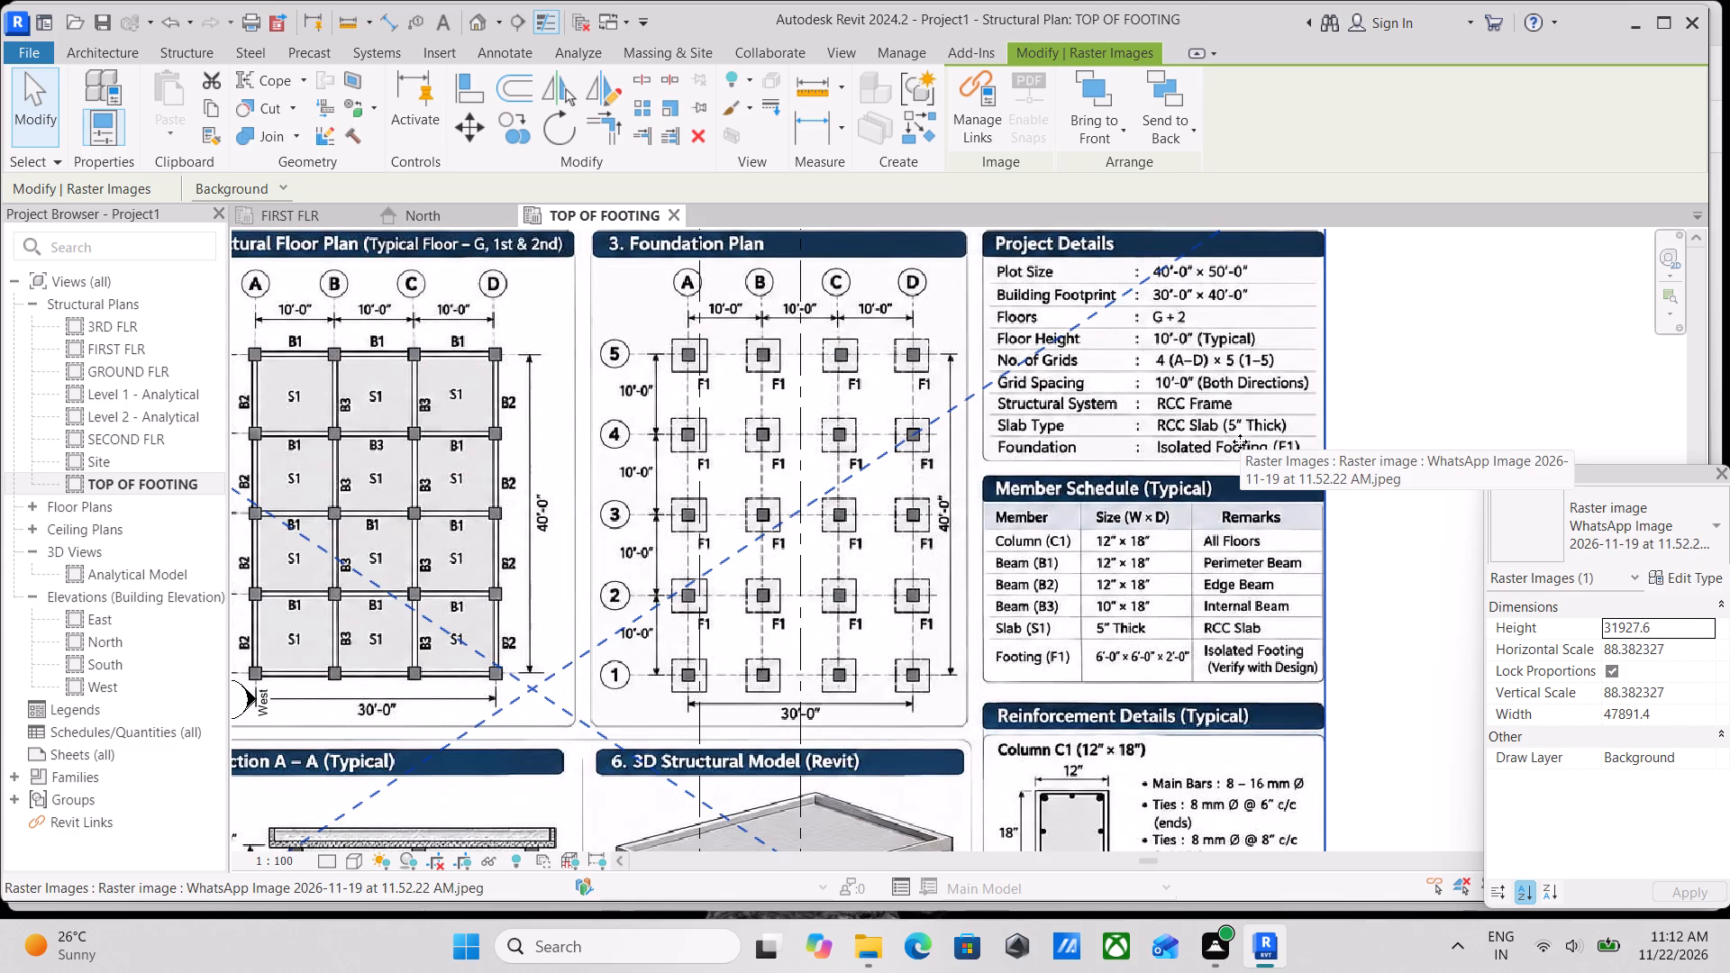
scroll(1240, 441, down, 1)
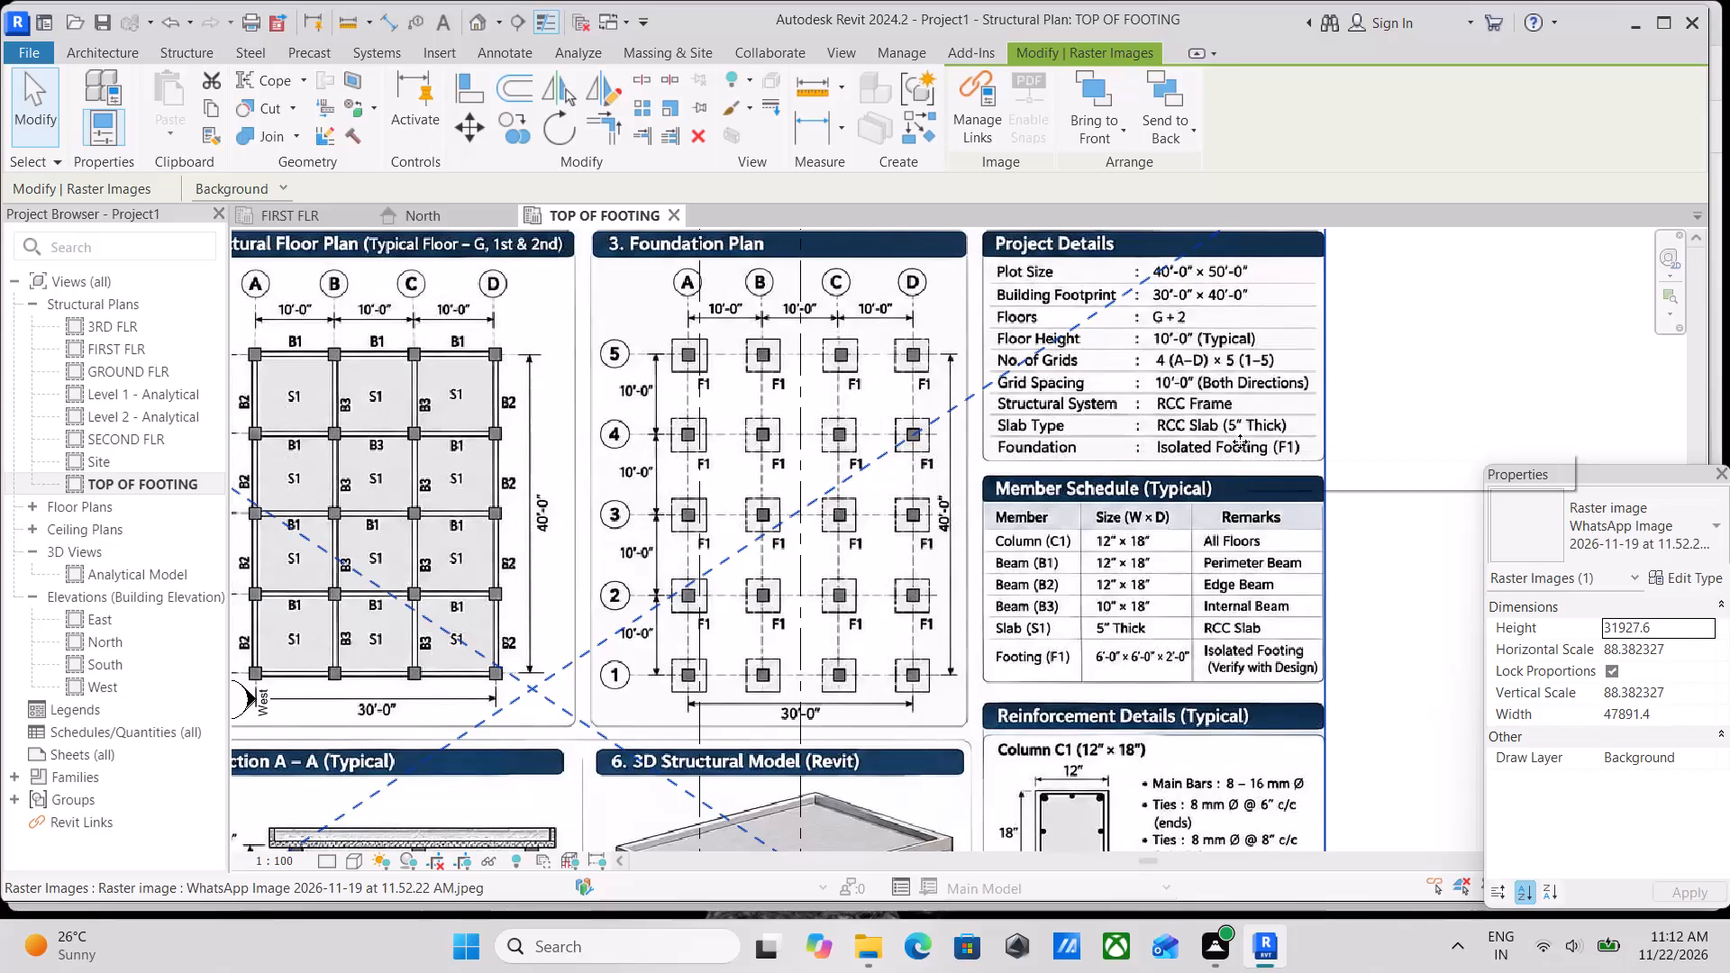
scroll(1240, 441, up, 1)
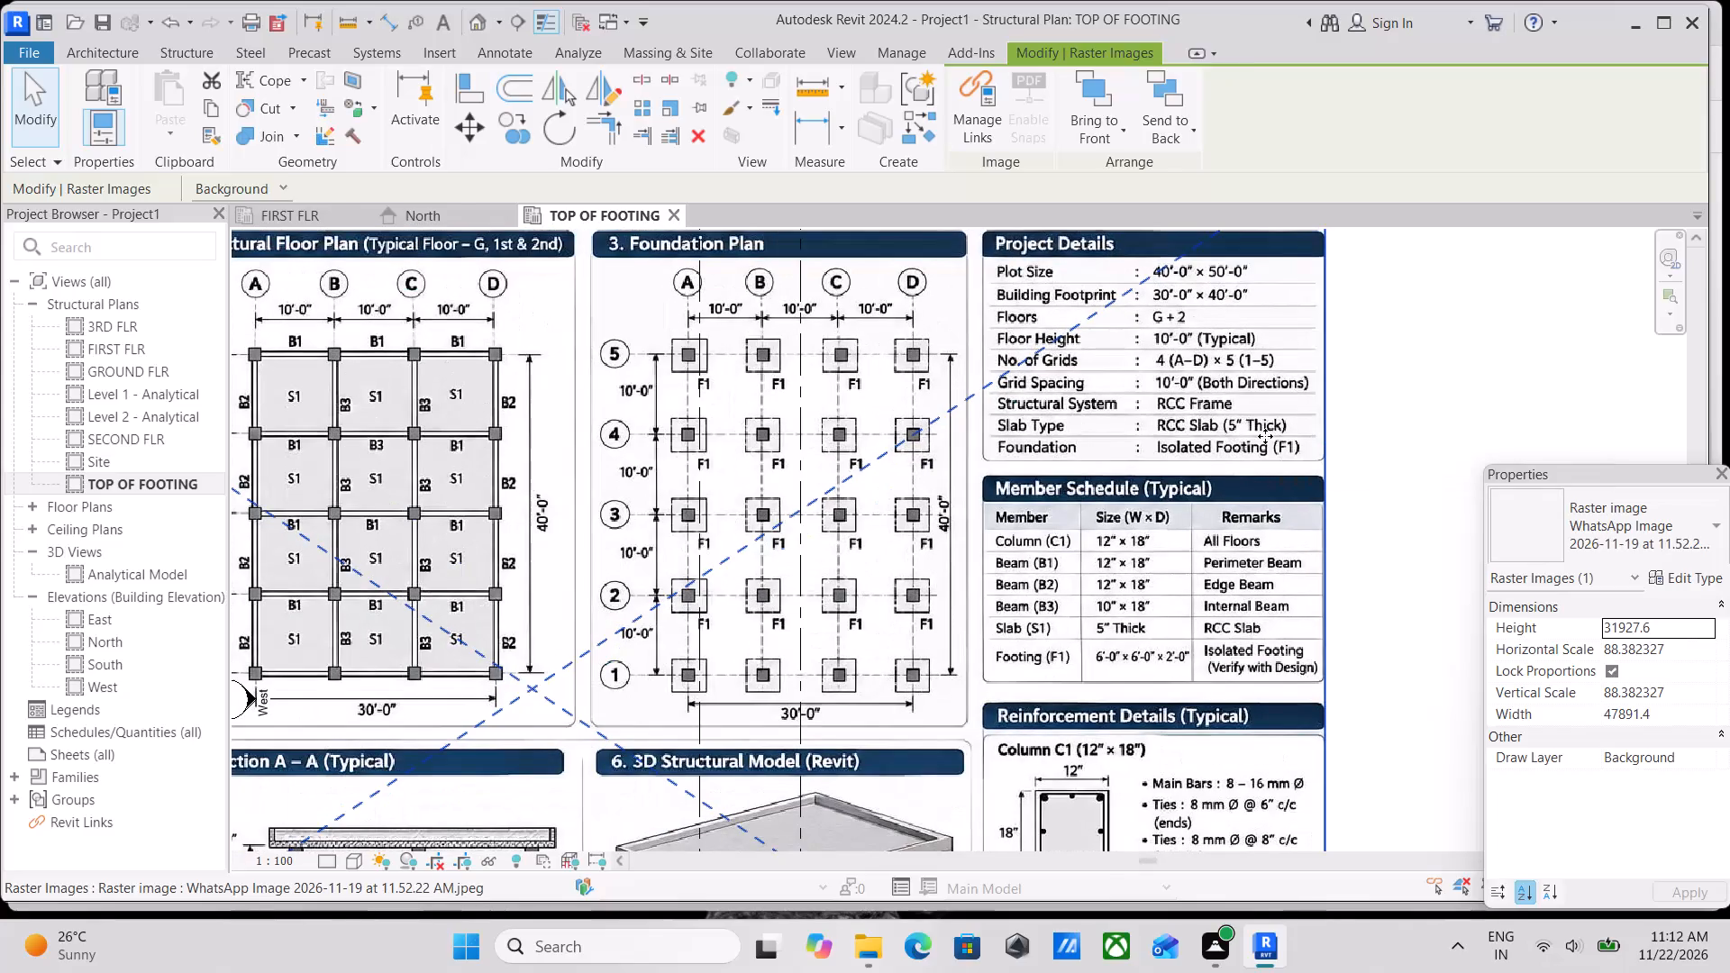
scroll(1254, 430, up, 2)
scroll(1231, 412, down, 4)
middle_drag(1231, 412, 1289, 490)
scroll(1270, 432, up, 1)
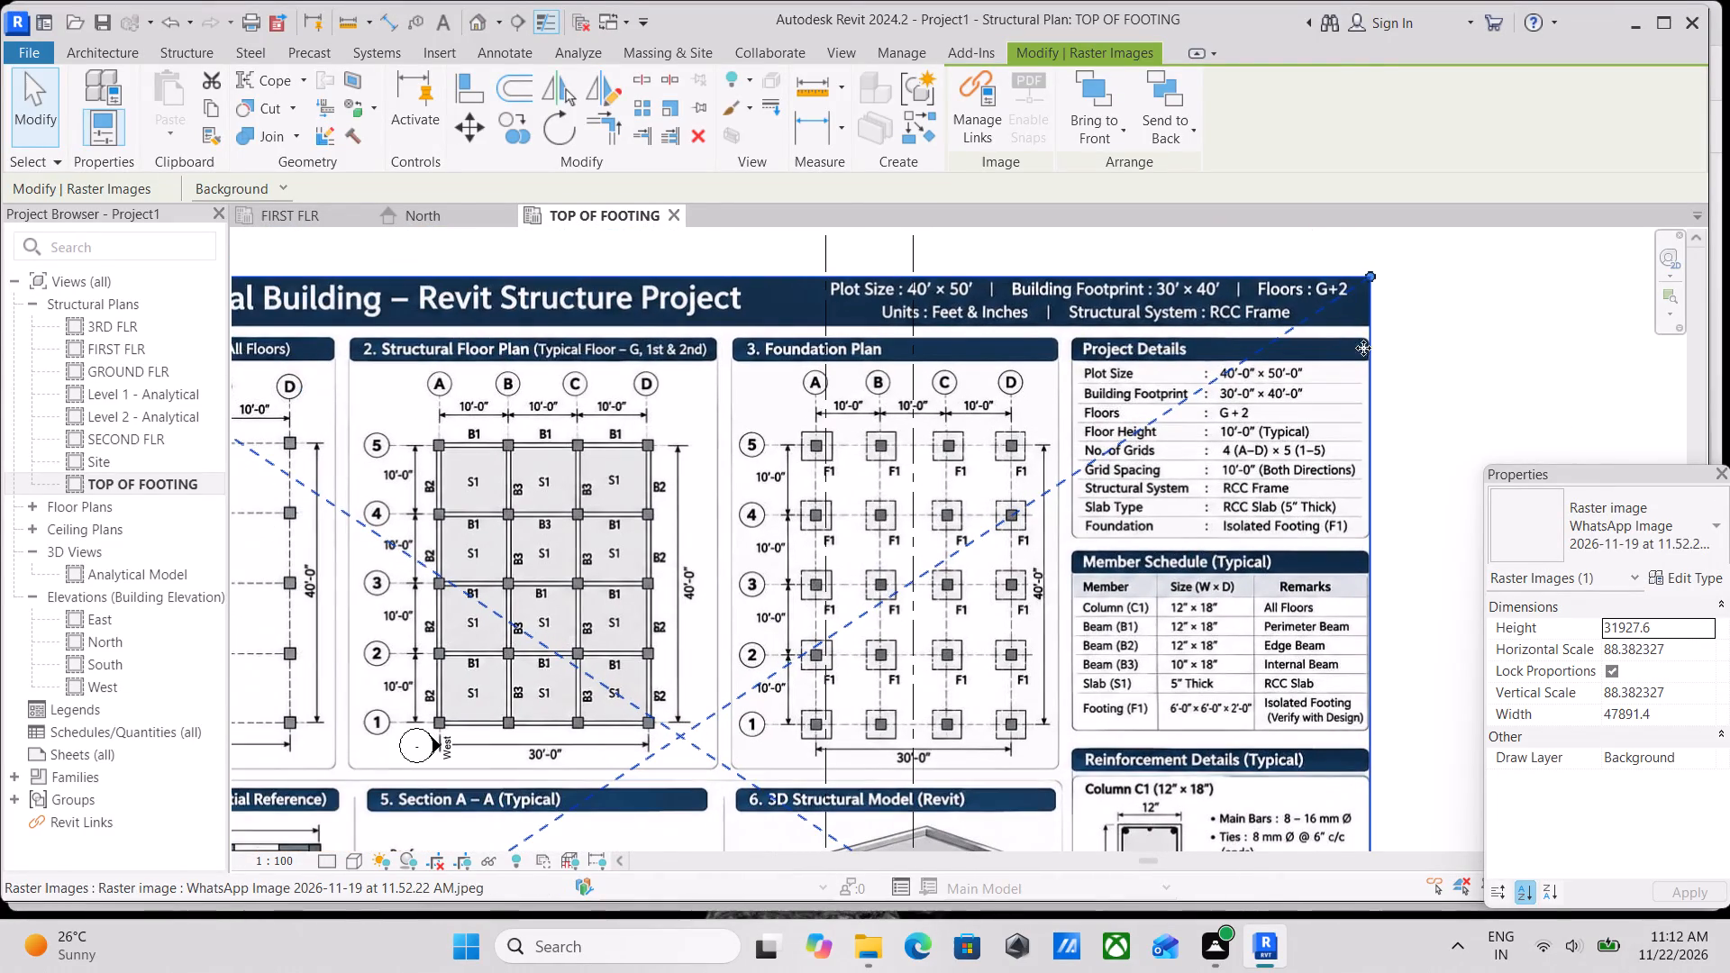
Shrink the imported sheet from its corners to about 45212 mm wide by 30141 mm high.
click(1369, 271)
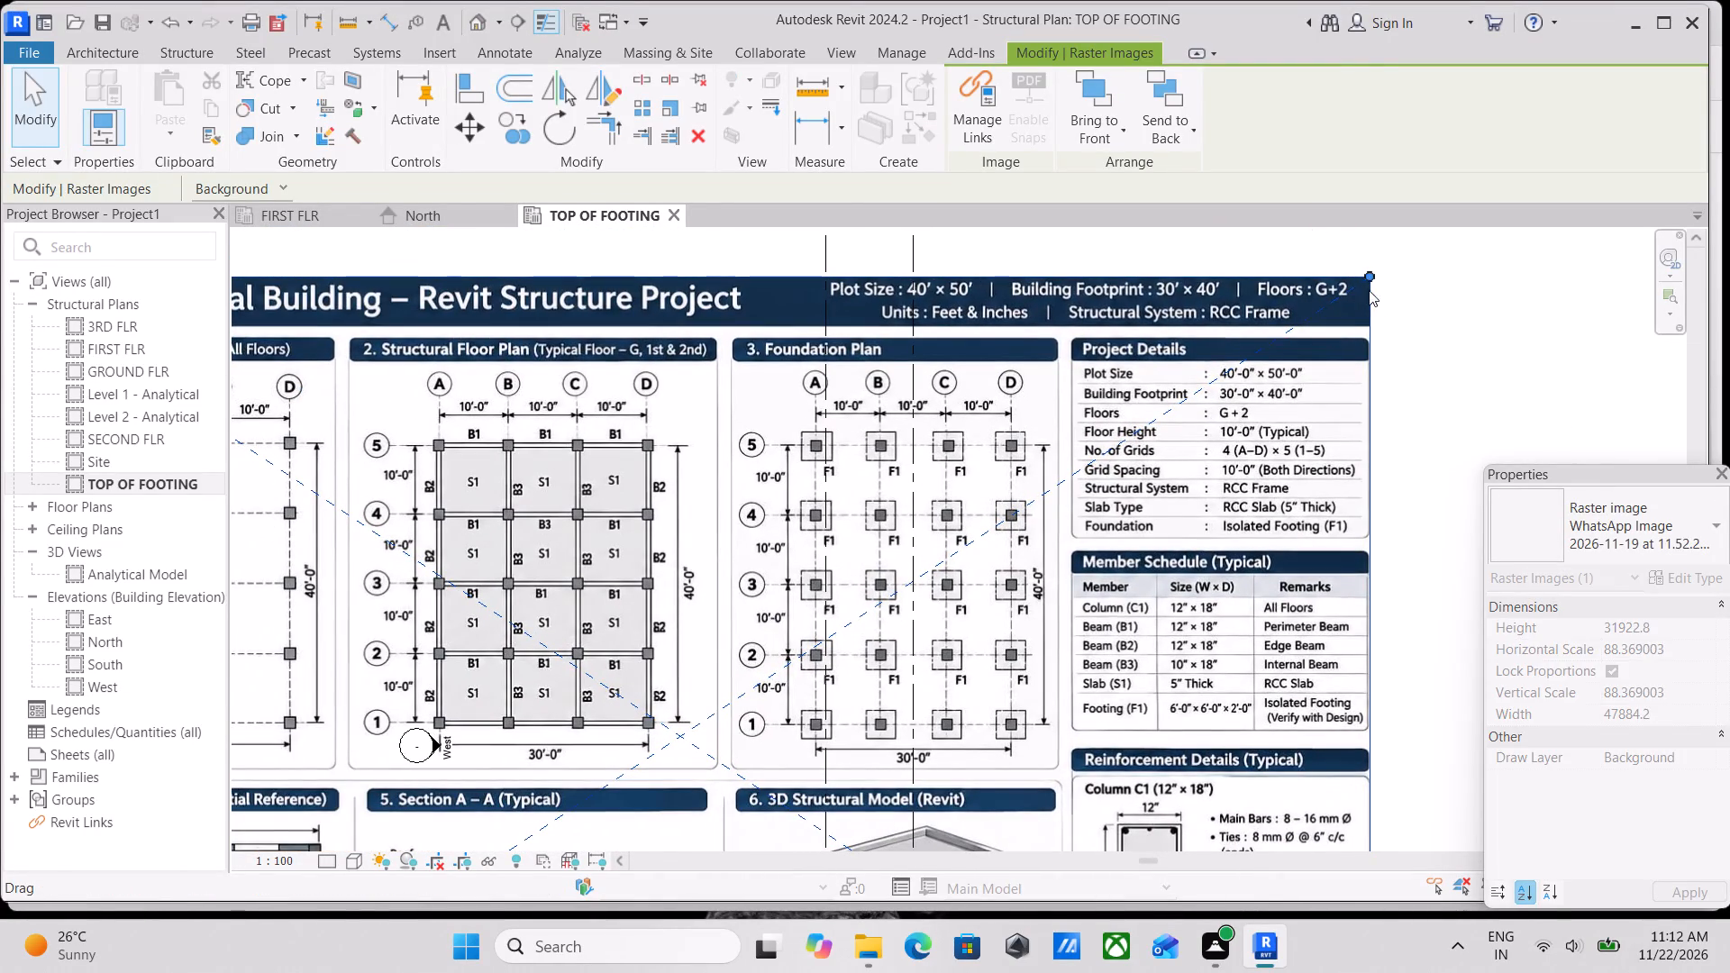
drag(1374, 273, 1352, 284)
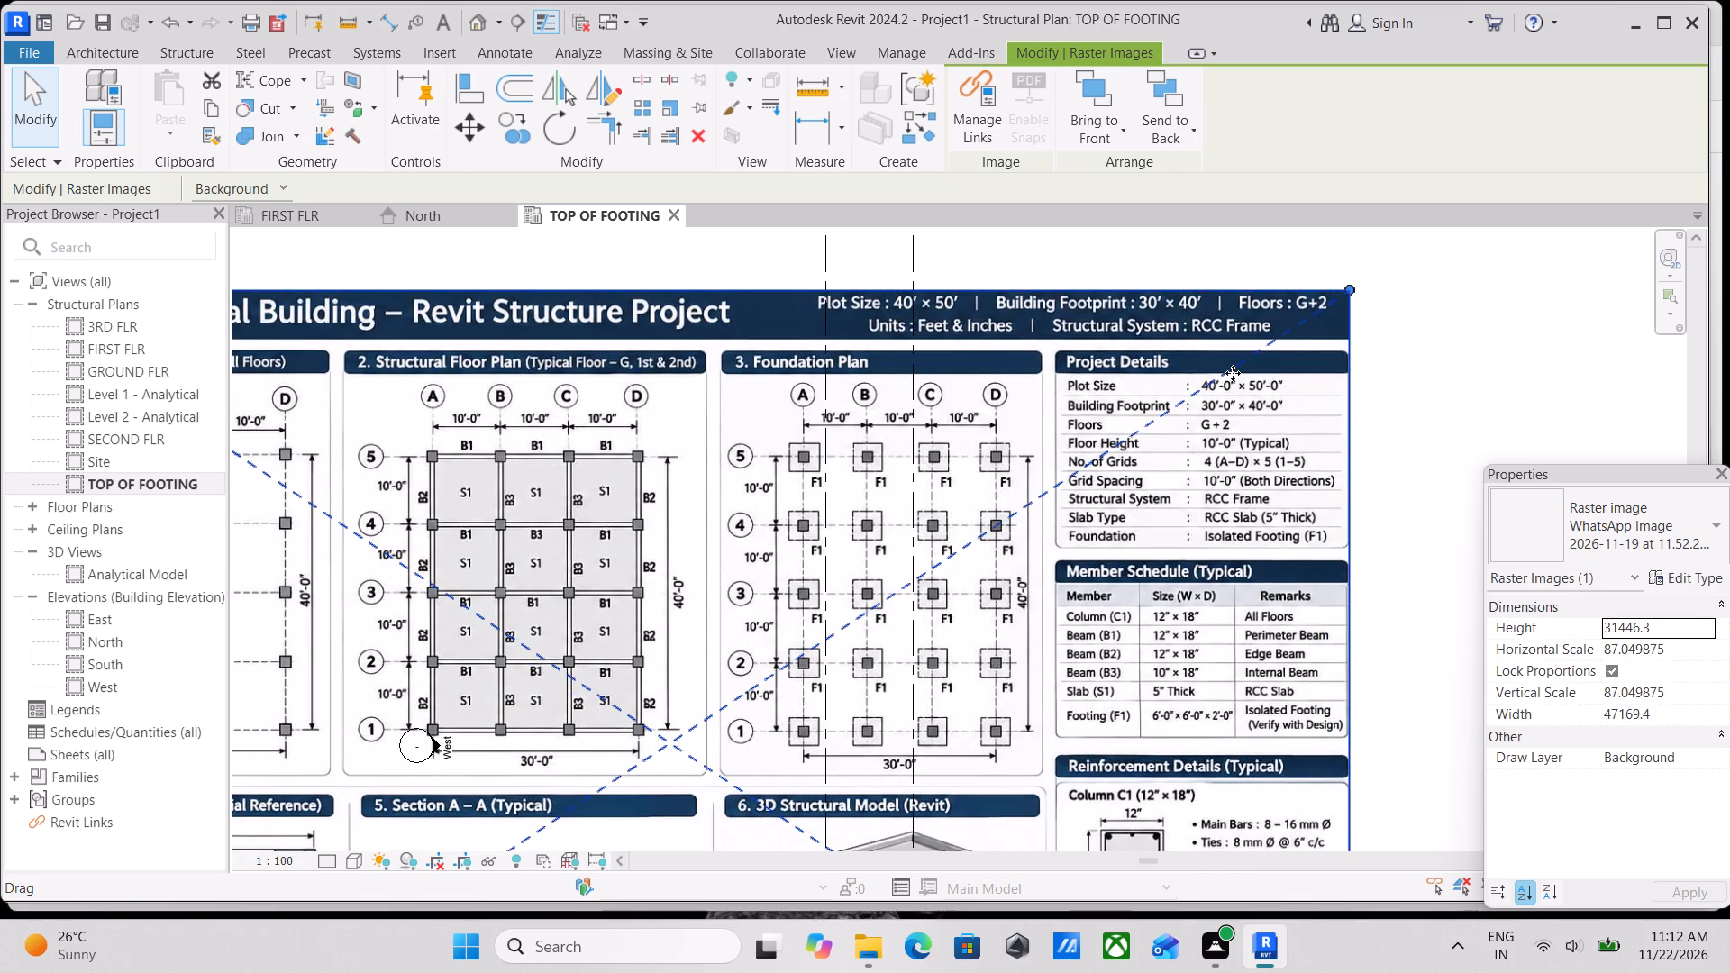
middle_drag(1242, 374, 1320, 343)
scroll(1070, 459, down, 4)
middle_drag(1088, 444, 1166, 328)
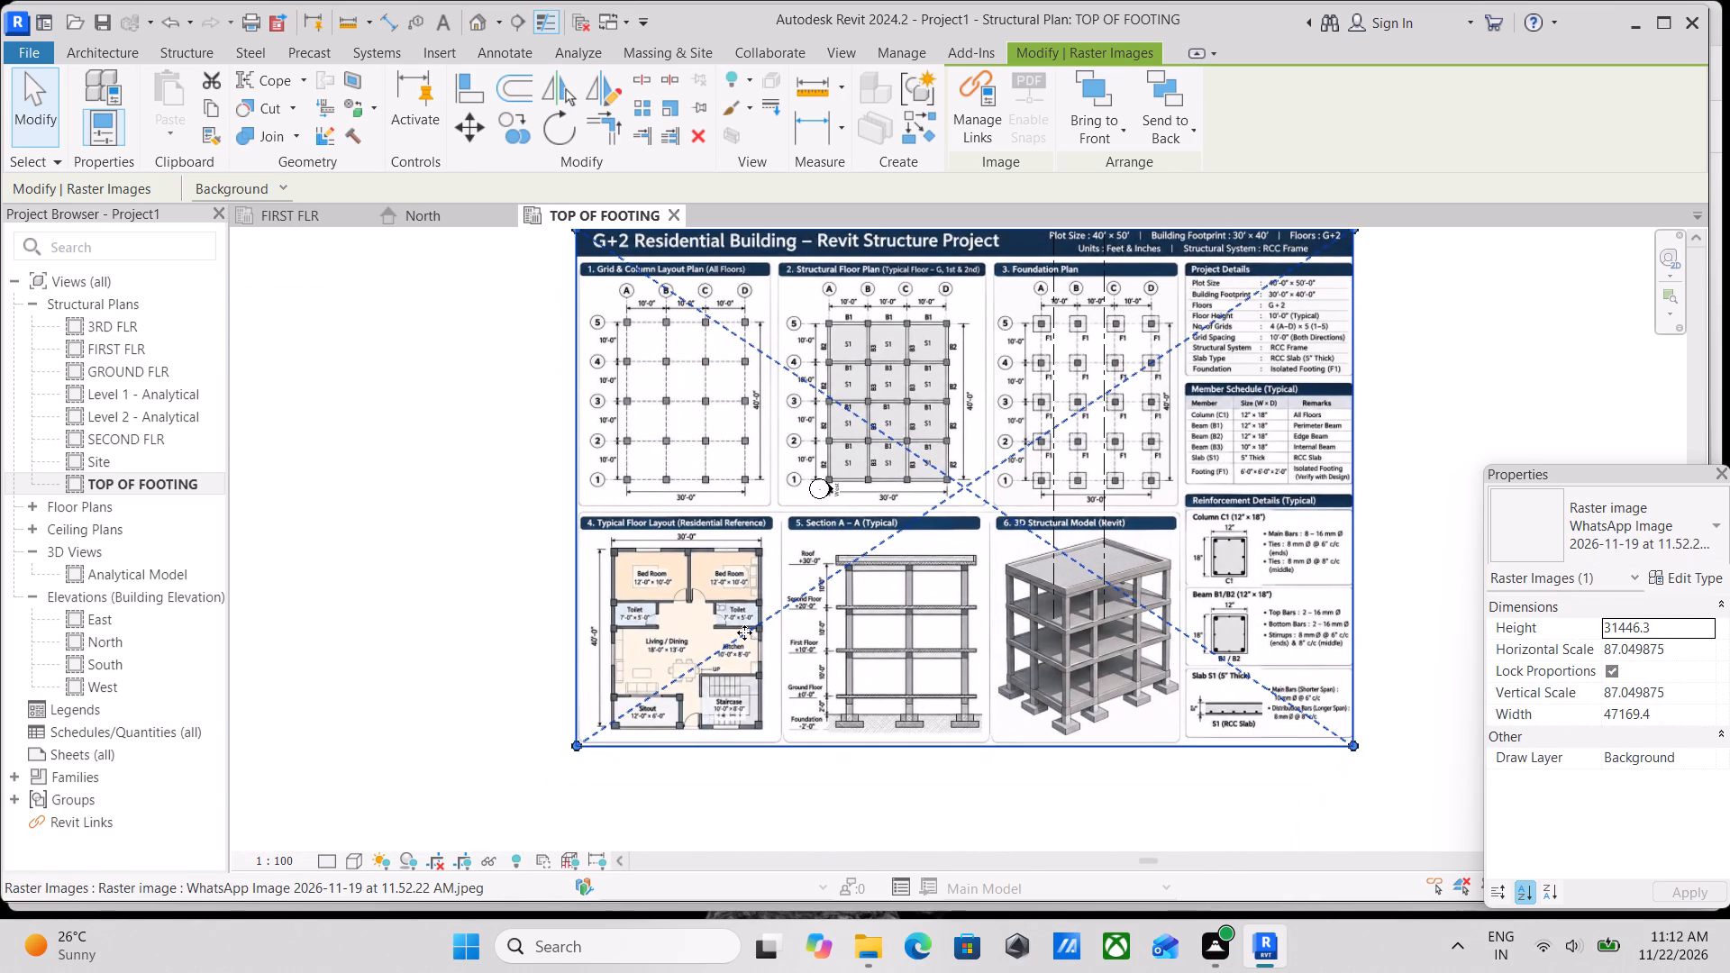
click(567, 743)
drag(576, 745, 588, 735)
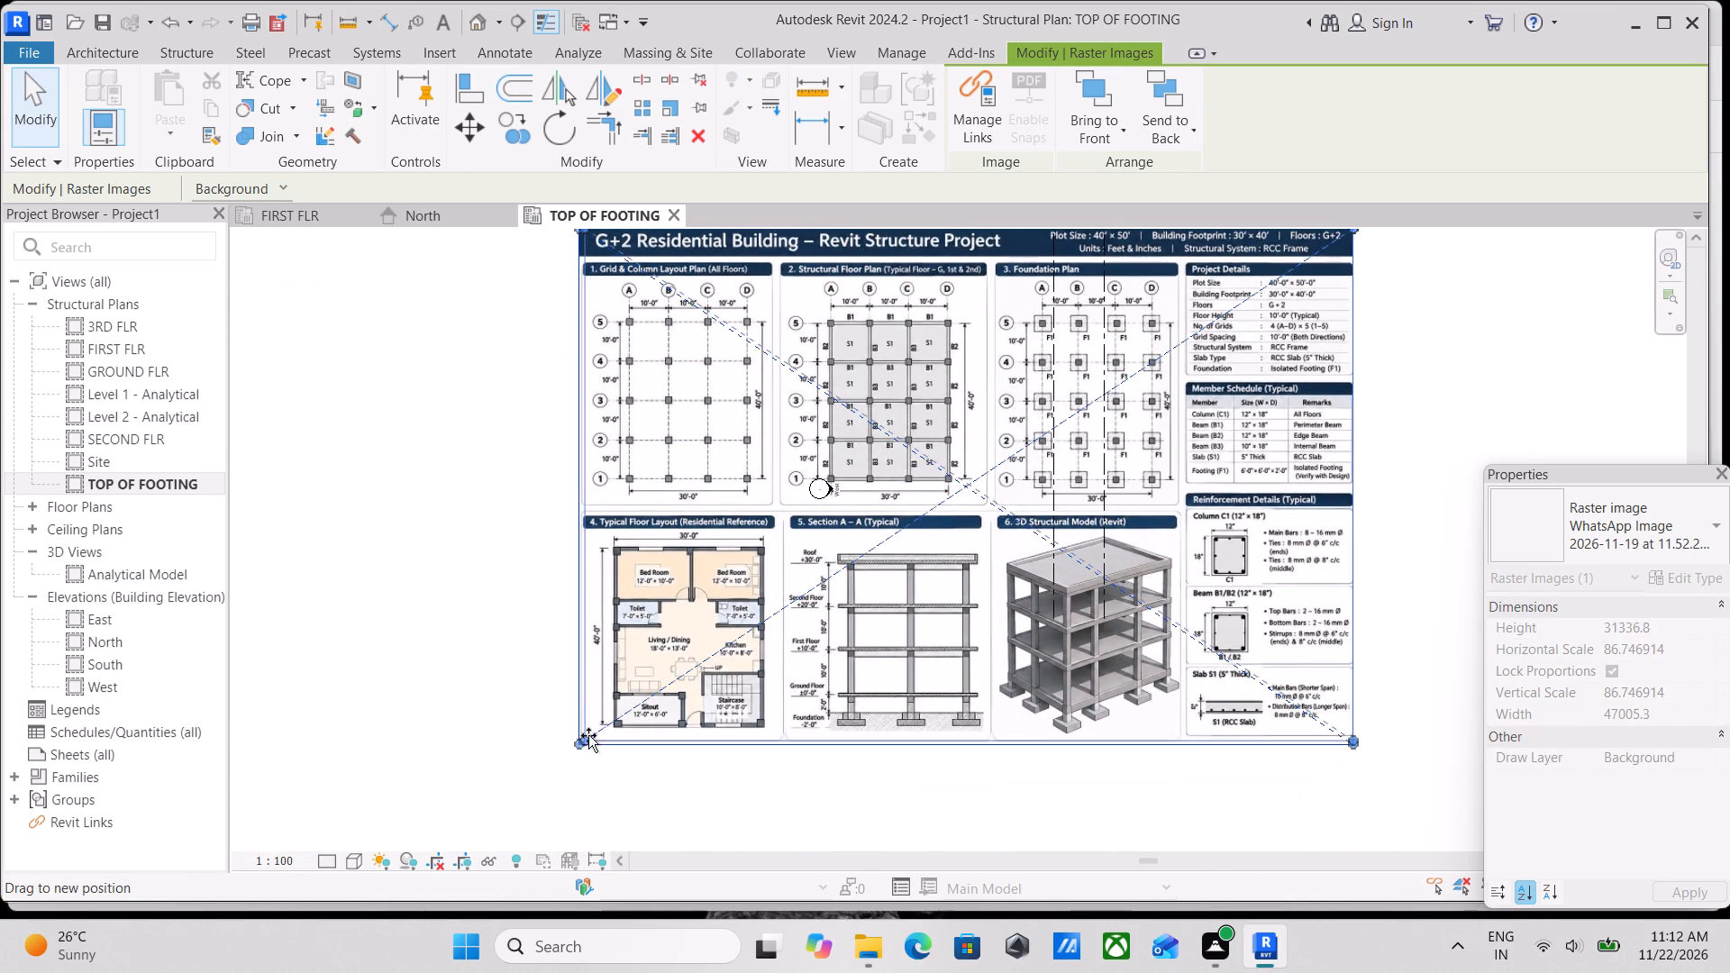
drag(588, 735, 605, 724)
Nudge the imported sheet east to put column line B of the Foundation Plan on grid 2.
scroll(961, 623, up, 2)
middle_drag(945, 627, 719, 732)
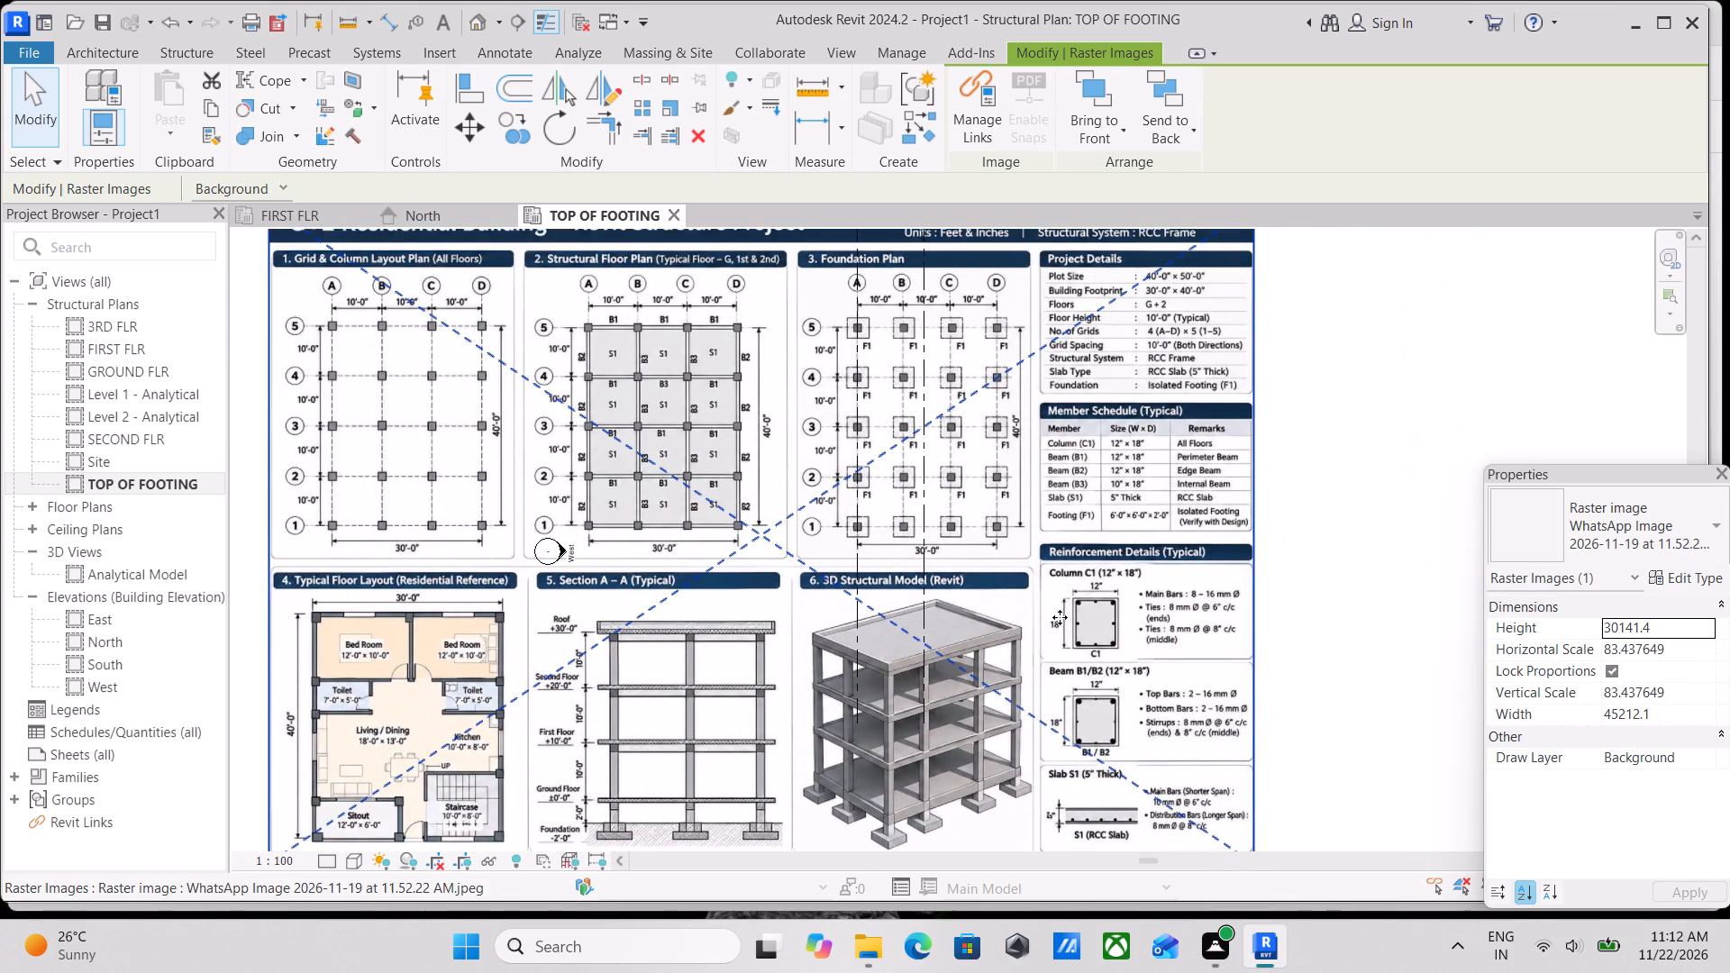
middle_drag(1054, 651, 1024, 710)
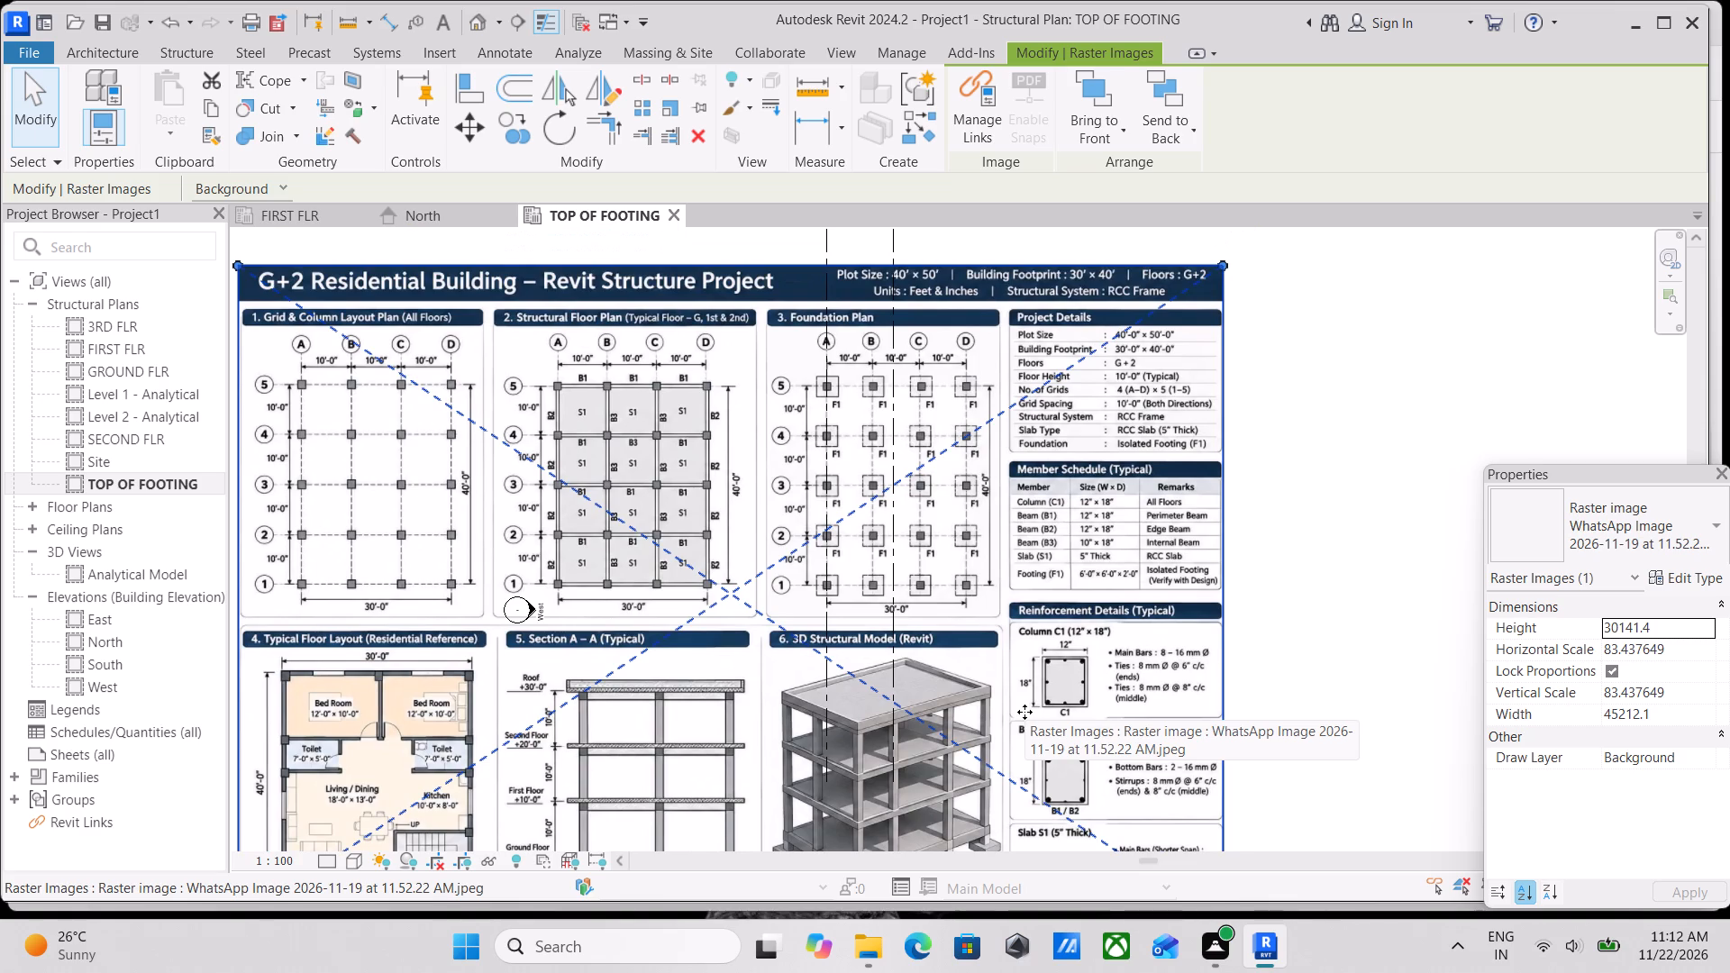
key(Right)
key(Right)
key(Right)
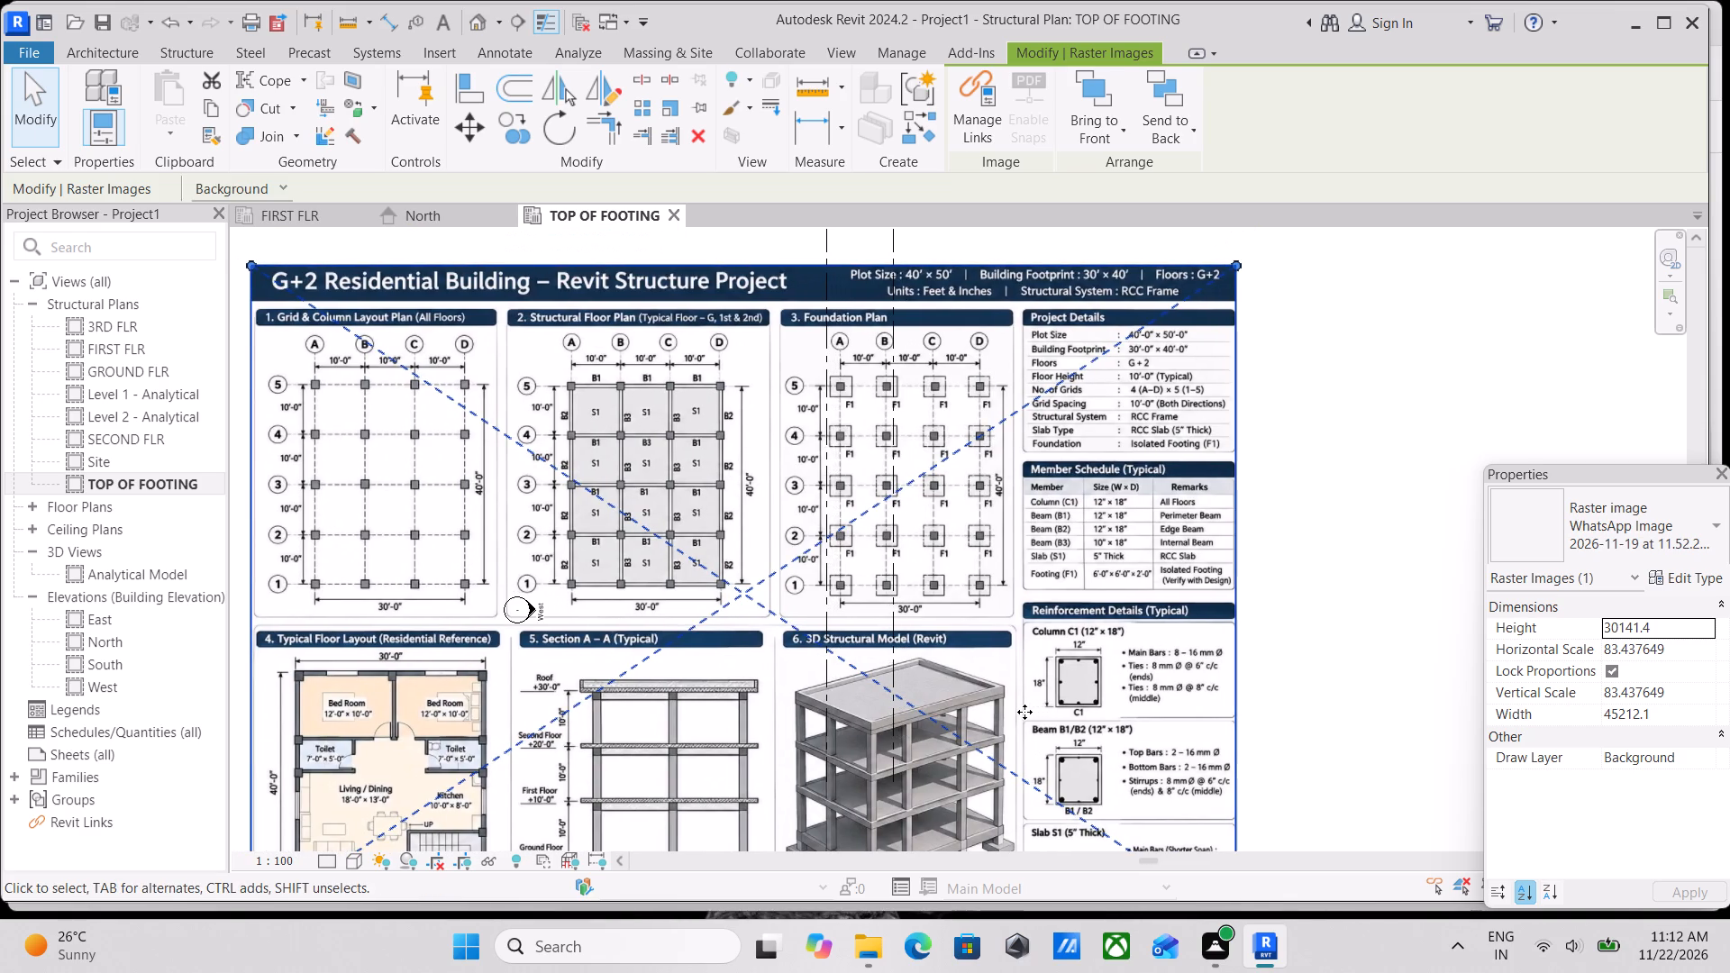
key(Right)
key(Right)
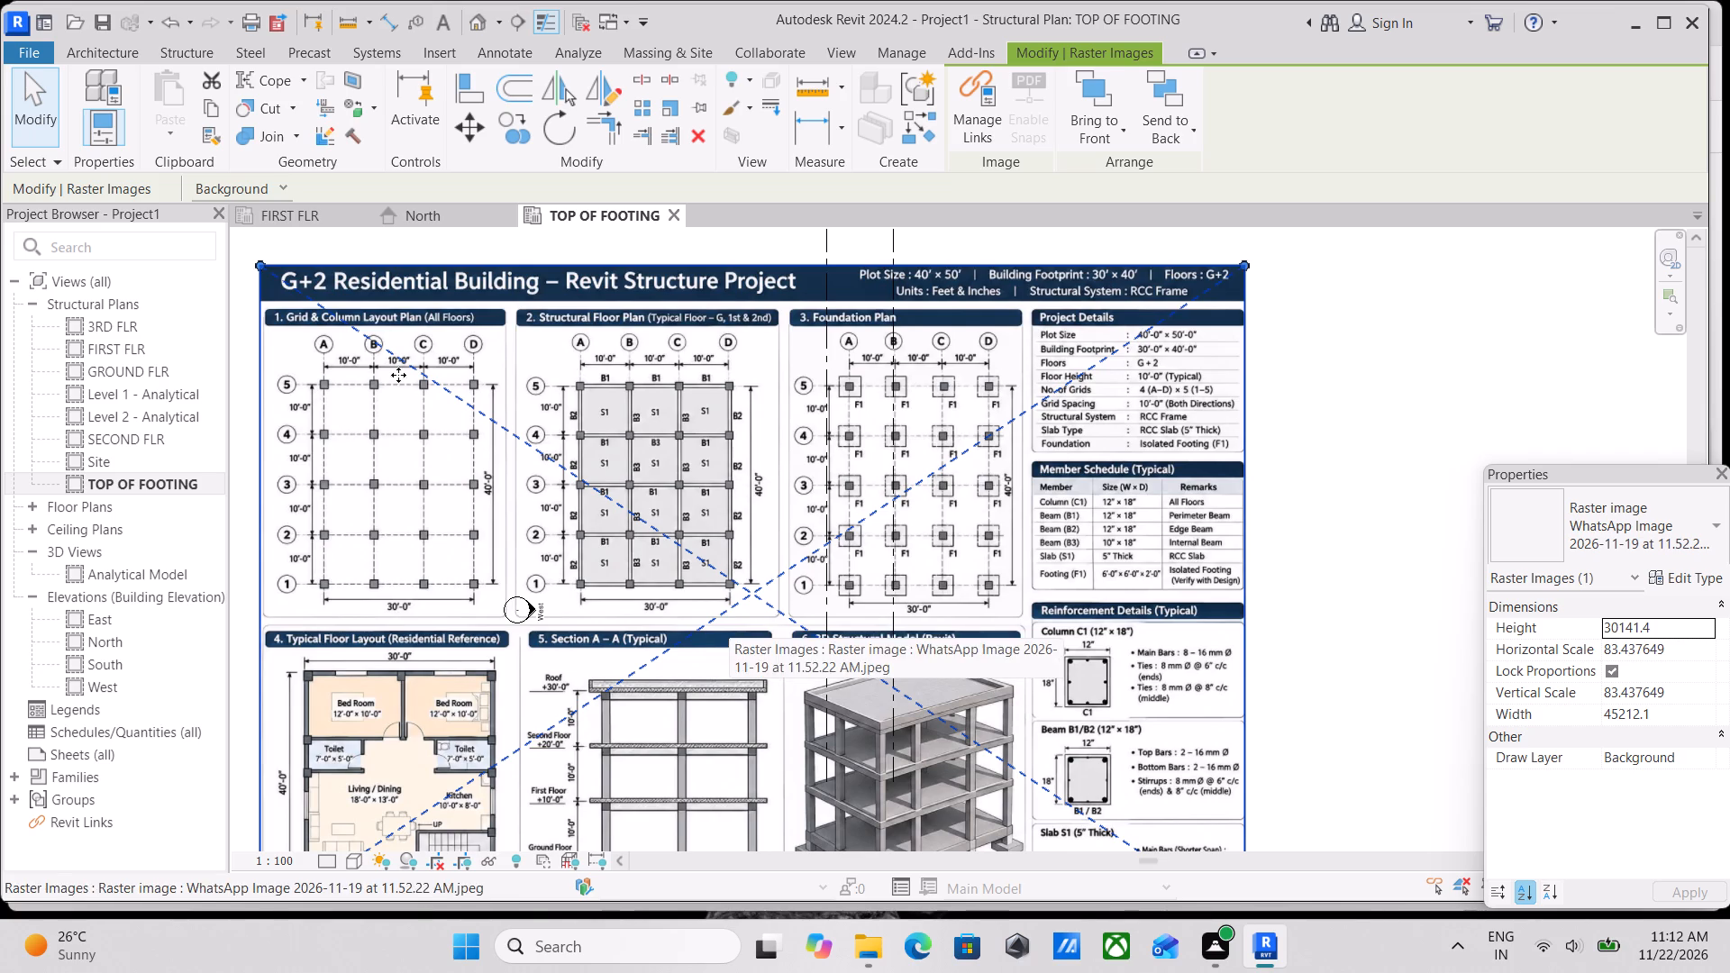
Shrink the imported sheet from its upper corner to about 40896 mm wide by 27264 mm high.
drag(257, 267, 363, 311)
Nudge the imported sheet west until column line A of the Foundation Plan sits on grid 1.
scroll(788, 527, up, 2)
middle_drag(933, 521, 855, 522)
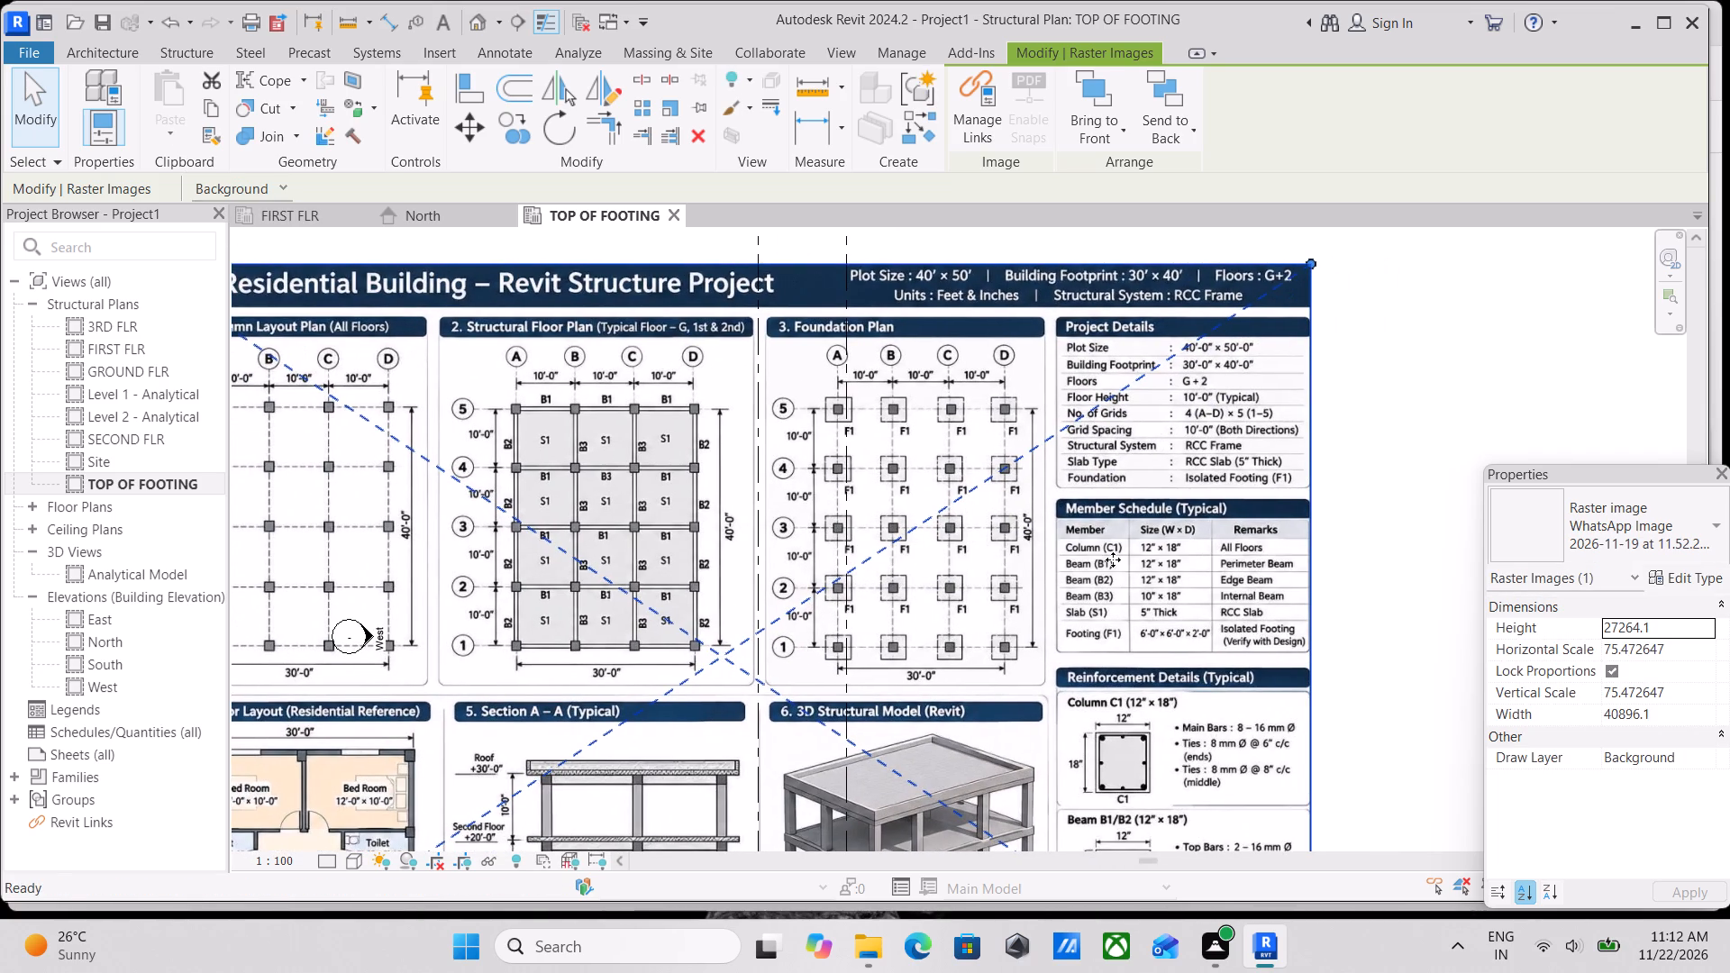
middle_drag(1094, 557, 1021, 553)
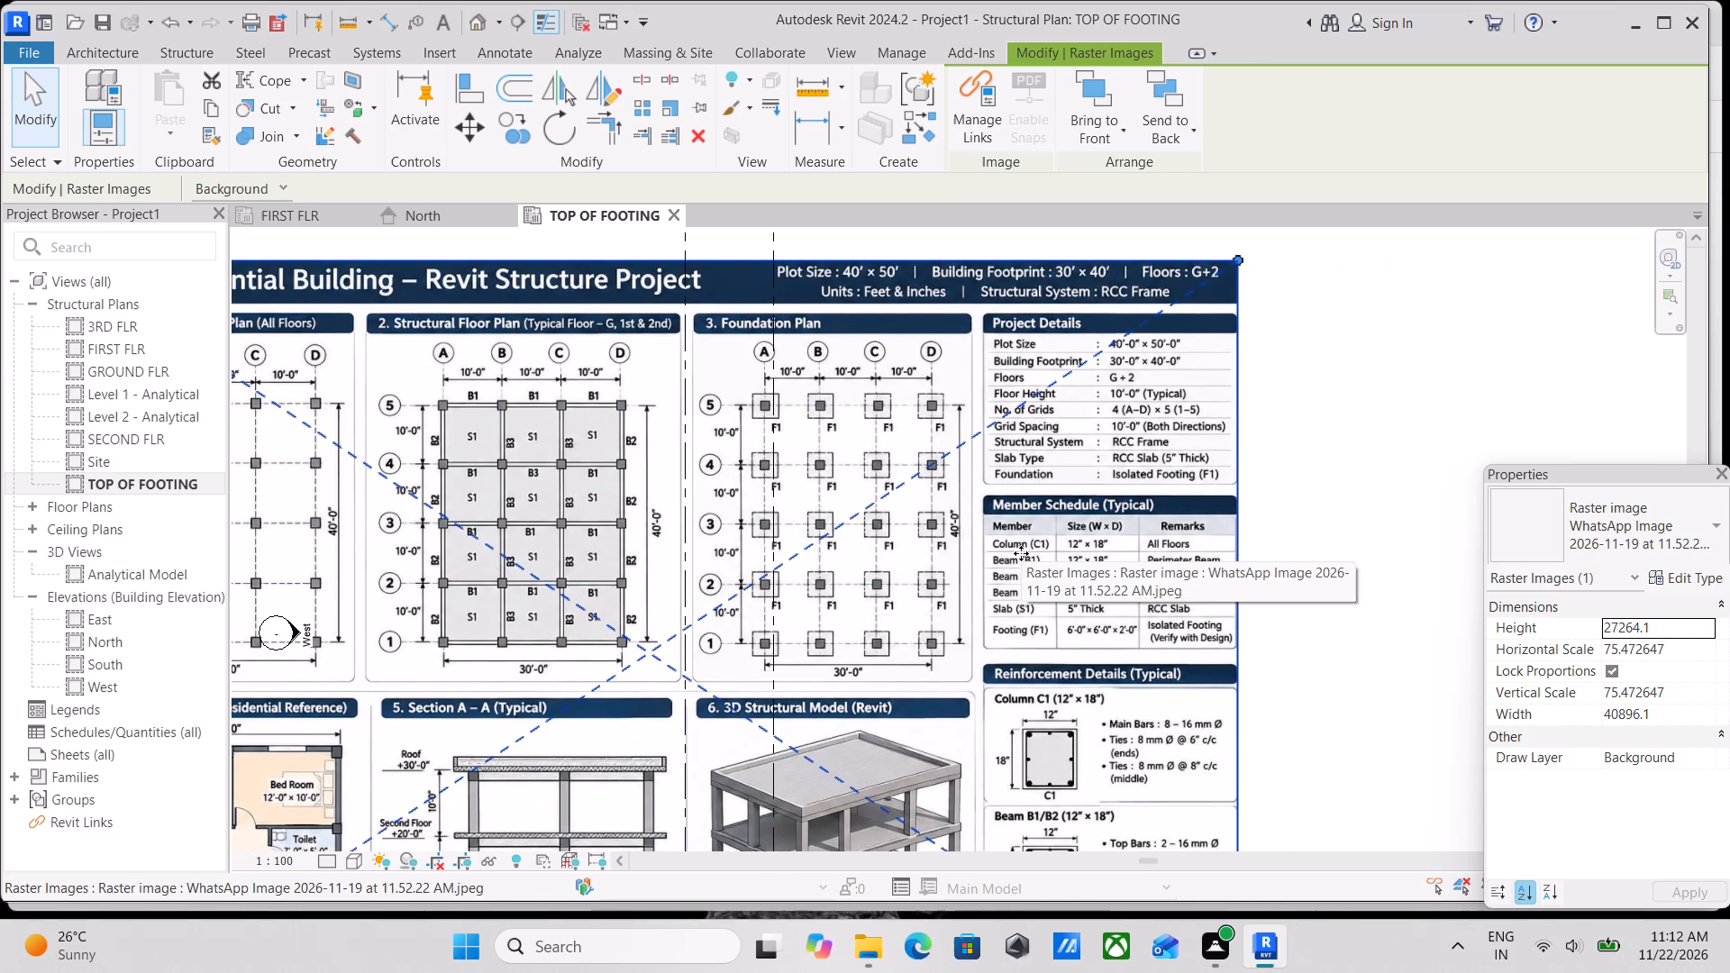
key(Left)
key(Left)
key(Left)
key(Left)
key(Left)
key(Left)
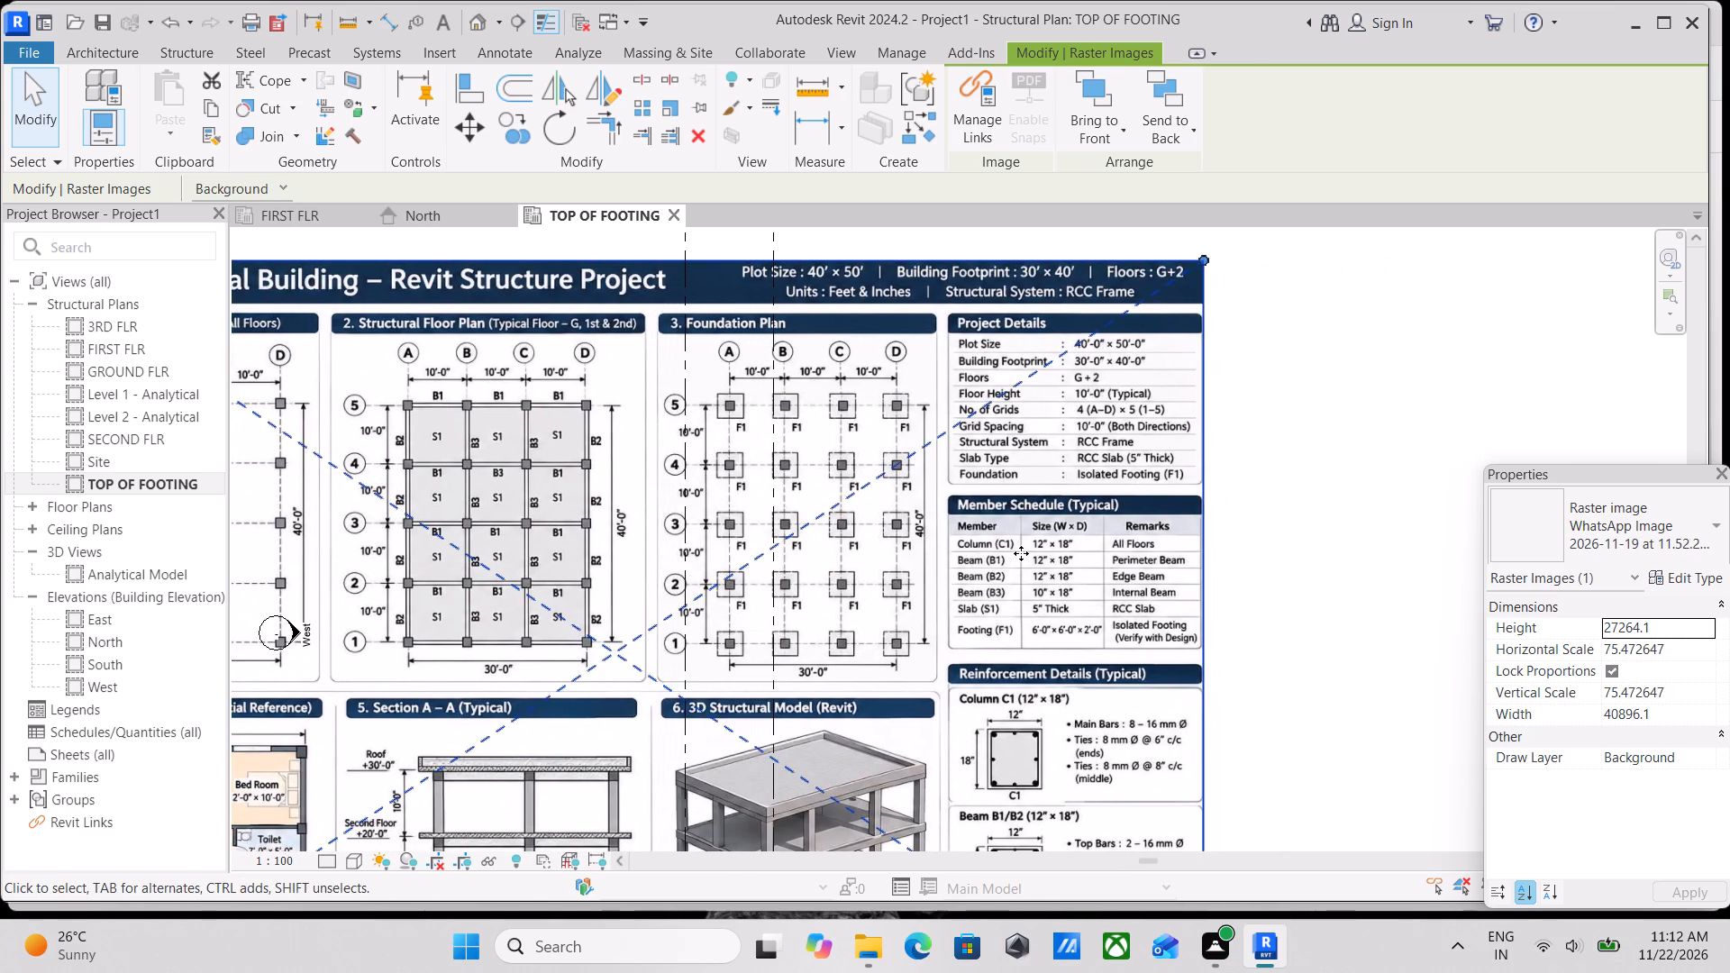
key(Left)
key(Left)
key(Left)
key(Left)
key(Left)
key(Left)
key(Left)
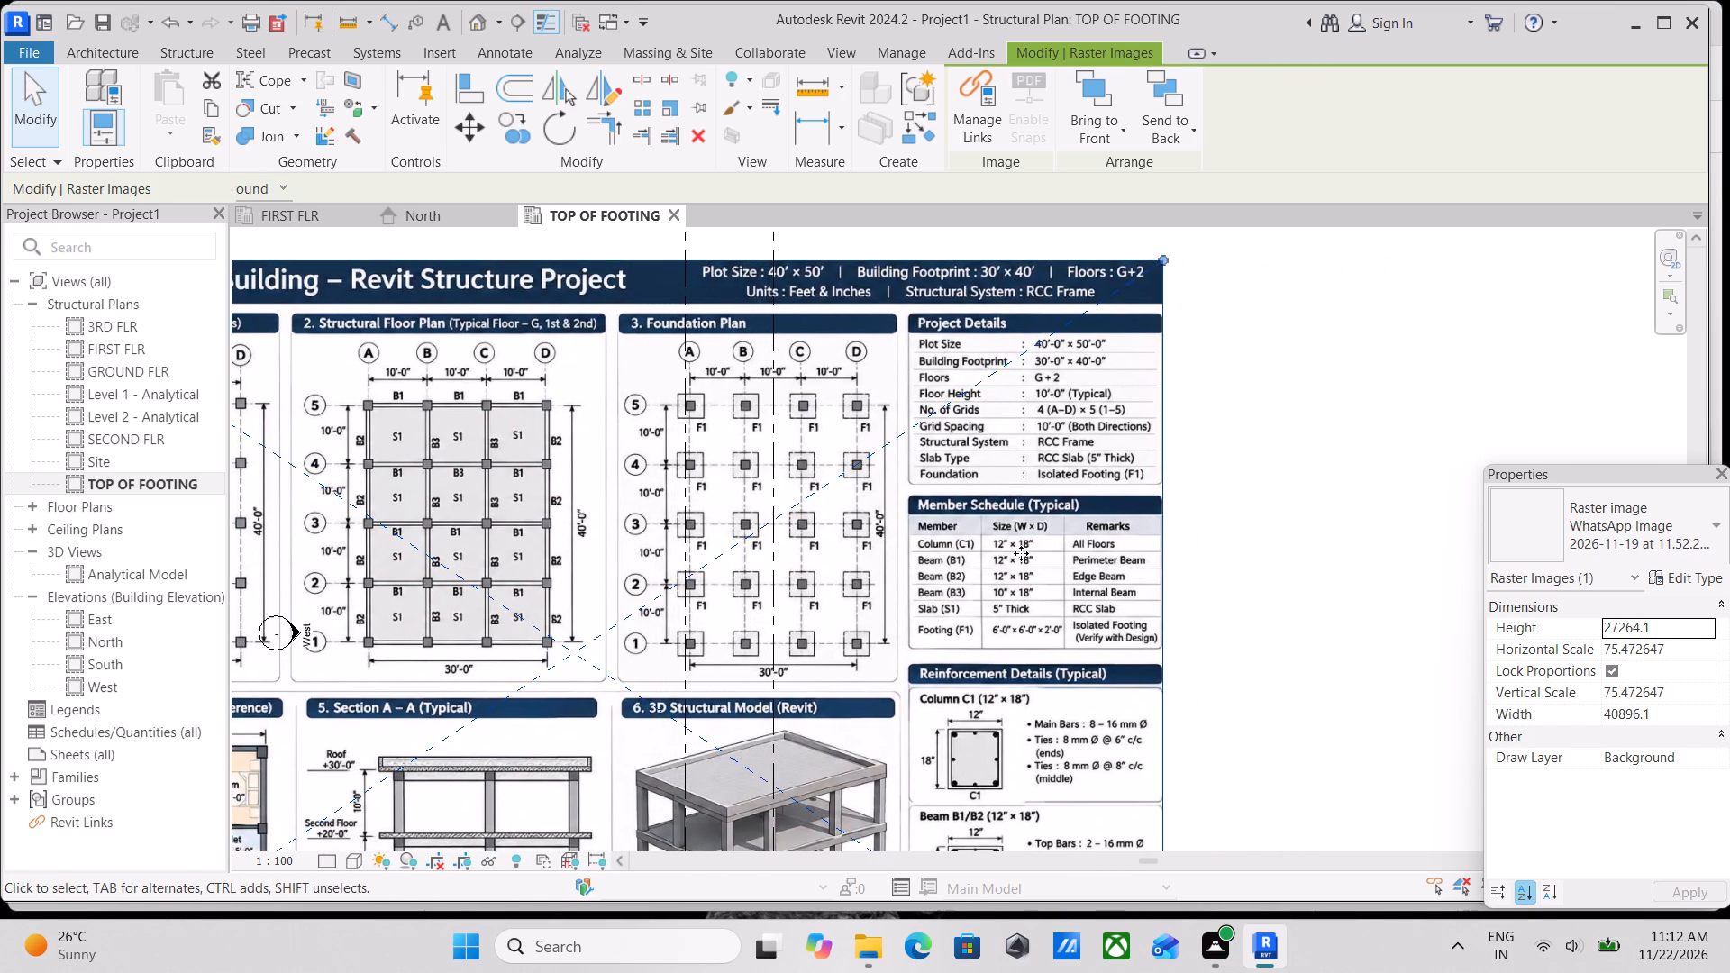
key(Left)
key(Left)
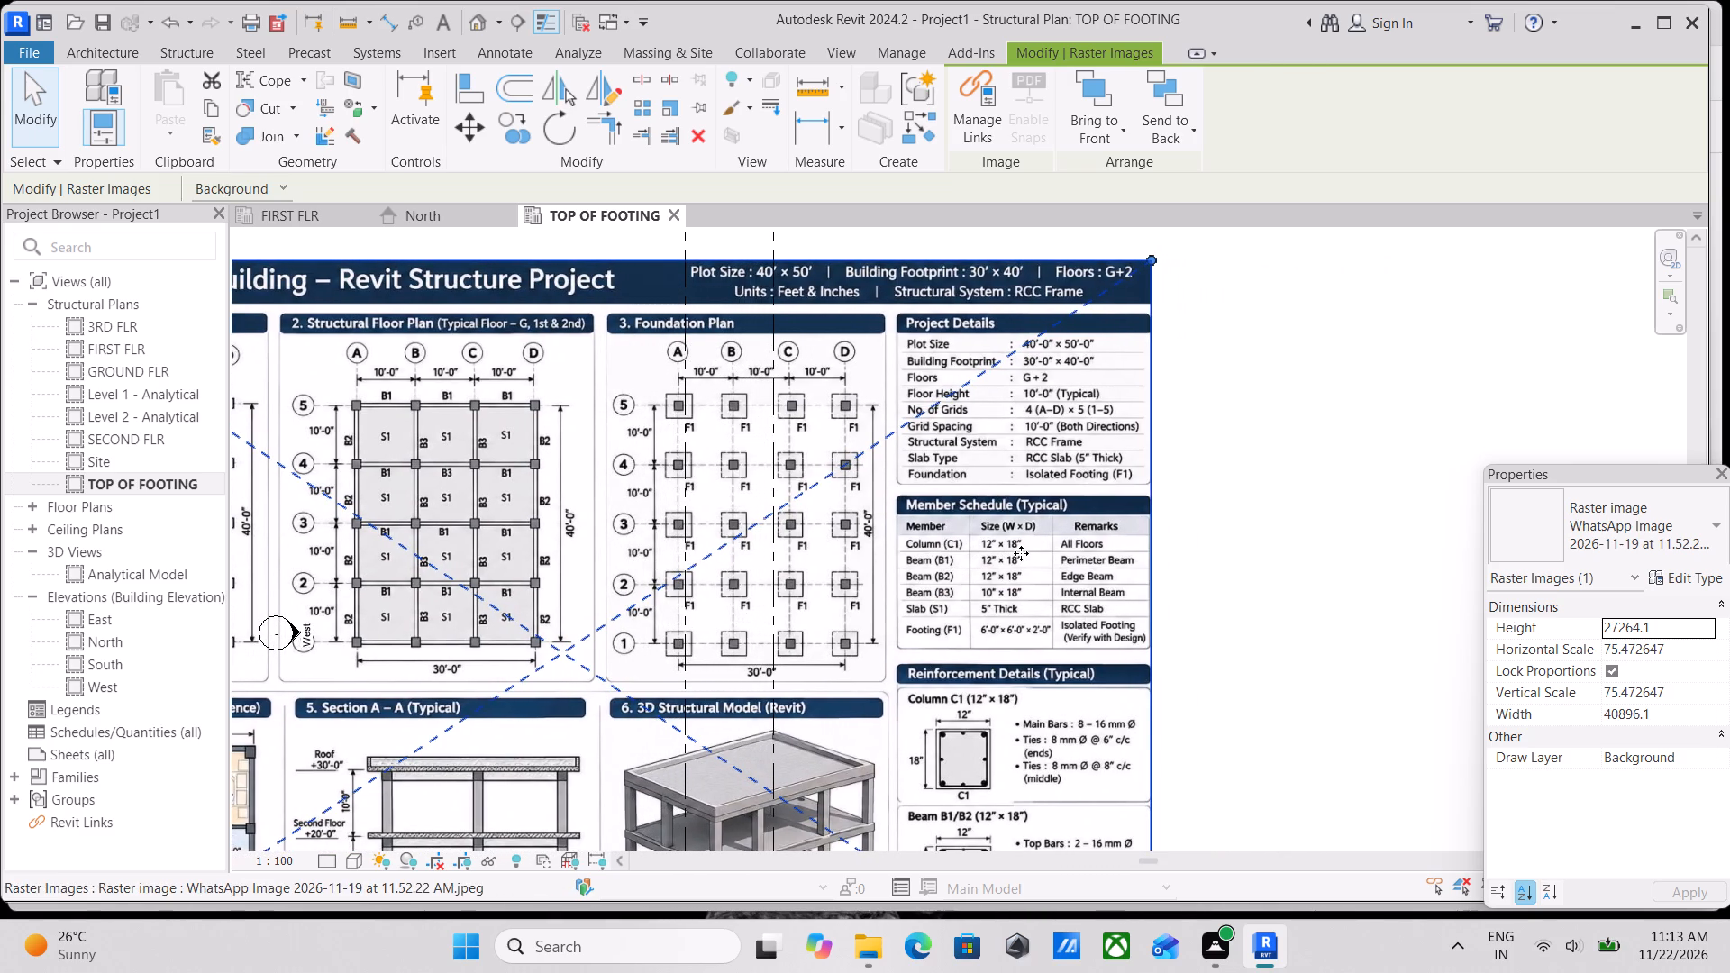
key(Right)
key(Right)
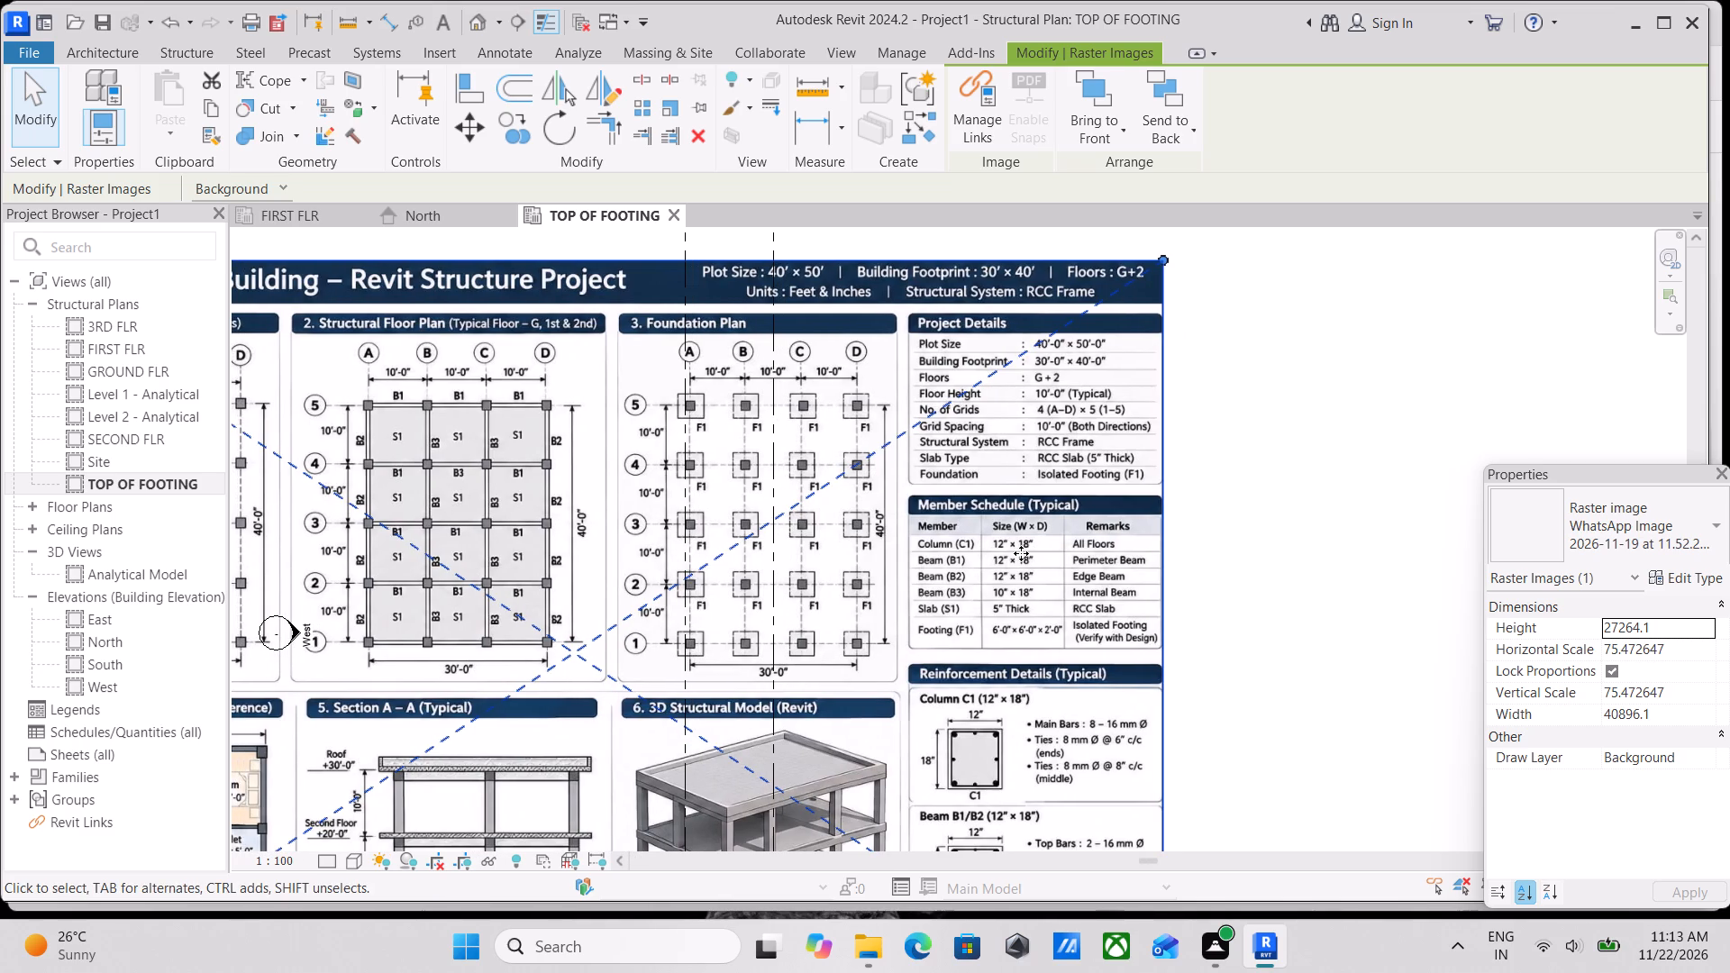
key(Left)
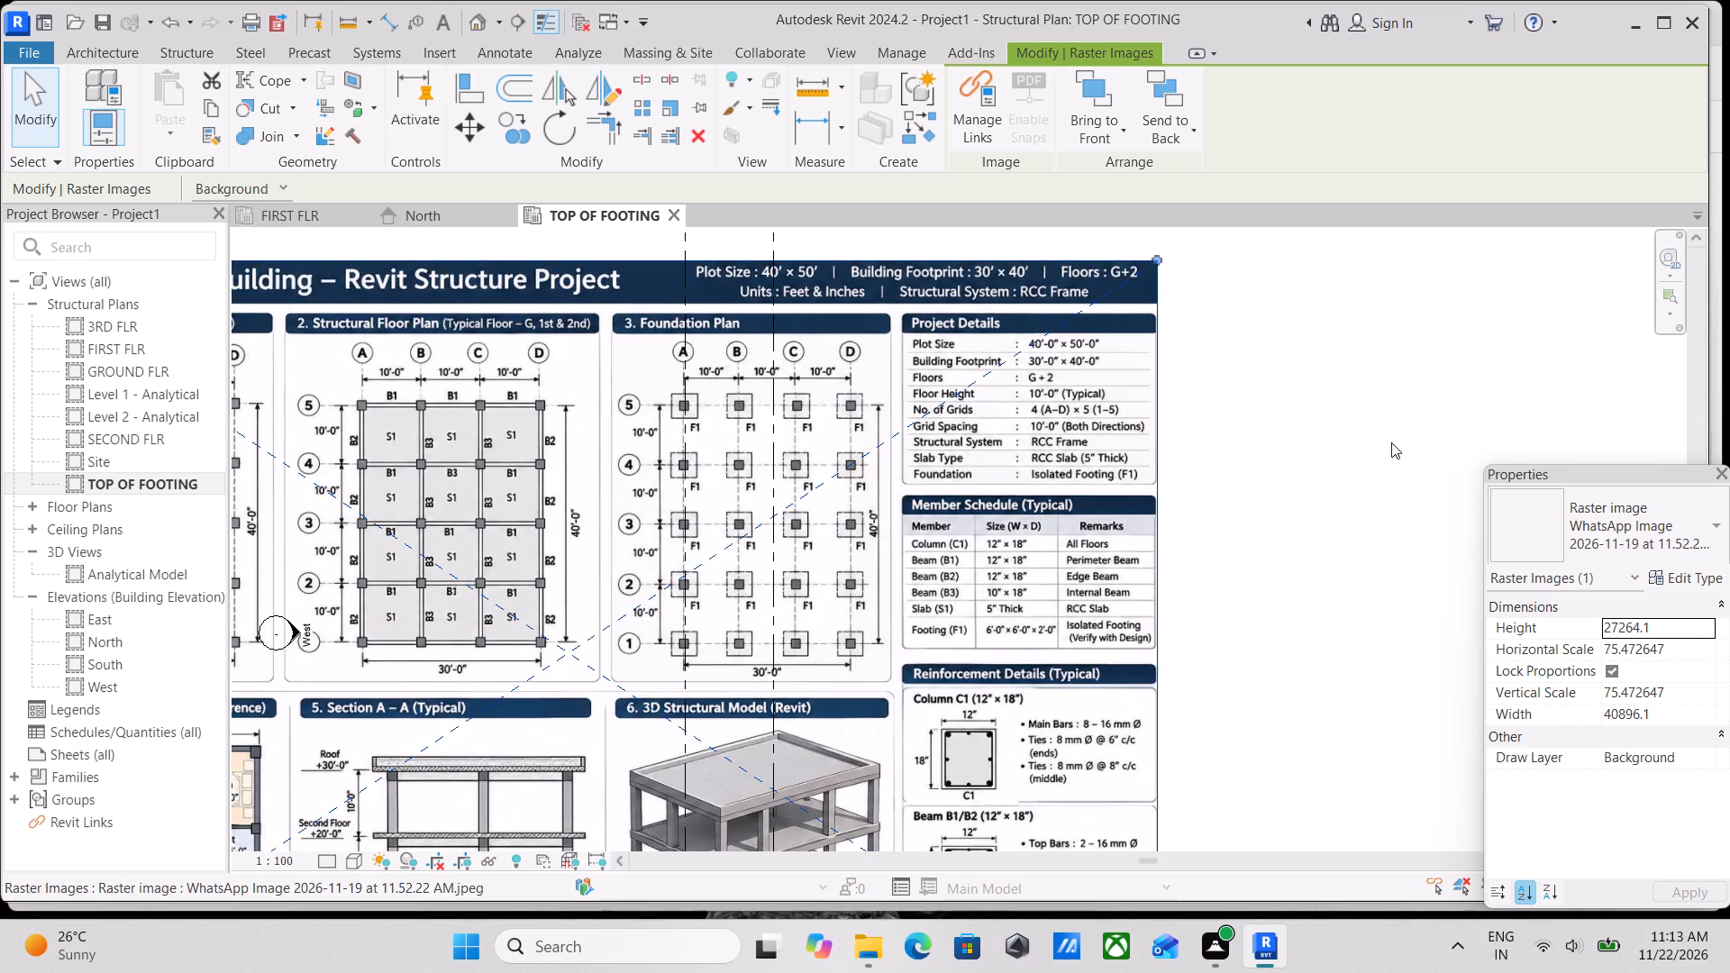
Enlarge the imported sheet from its upper corner to about 41983 mm wide by 27989 mm high.
scroll(1414, 391, up, 3)
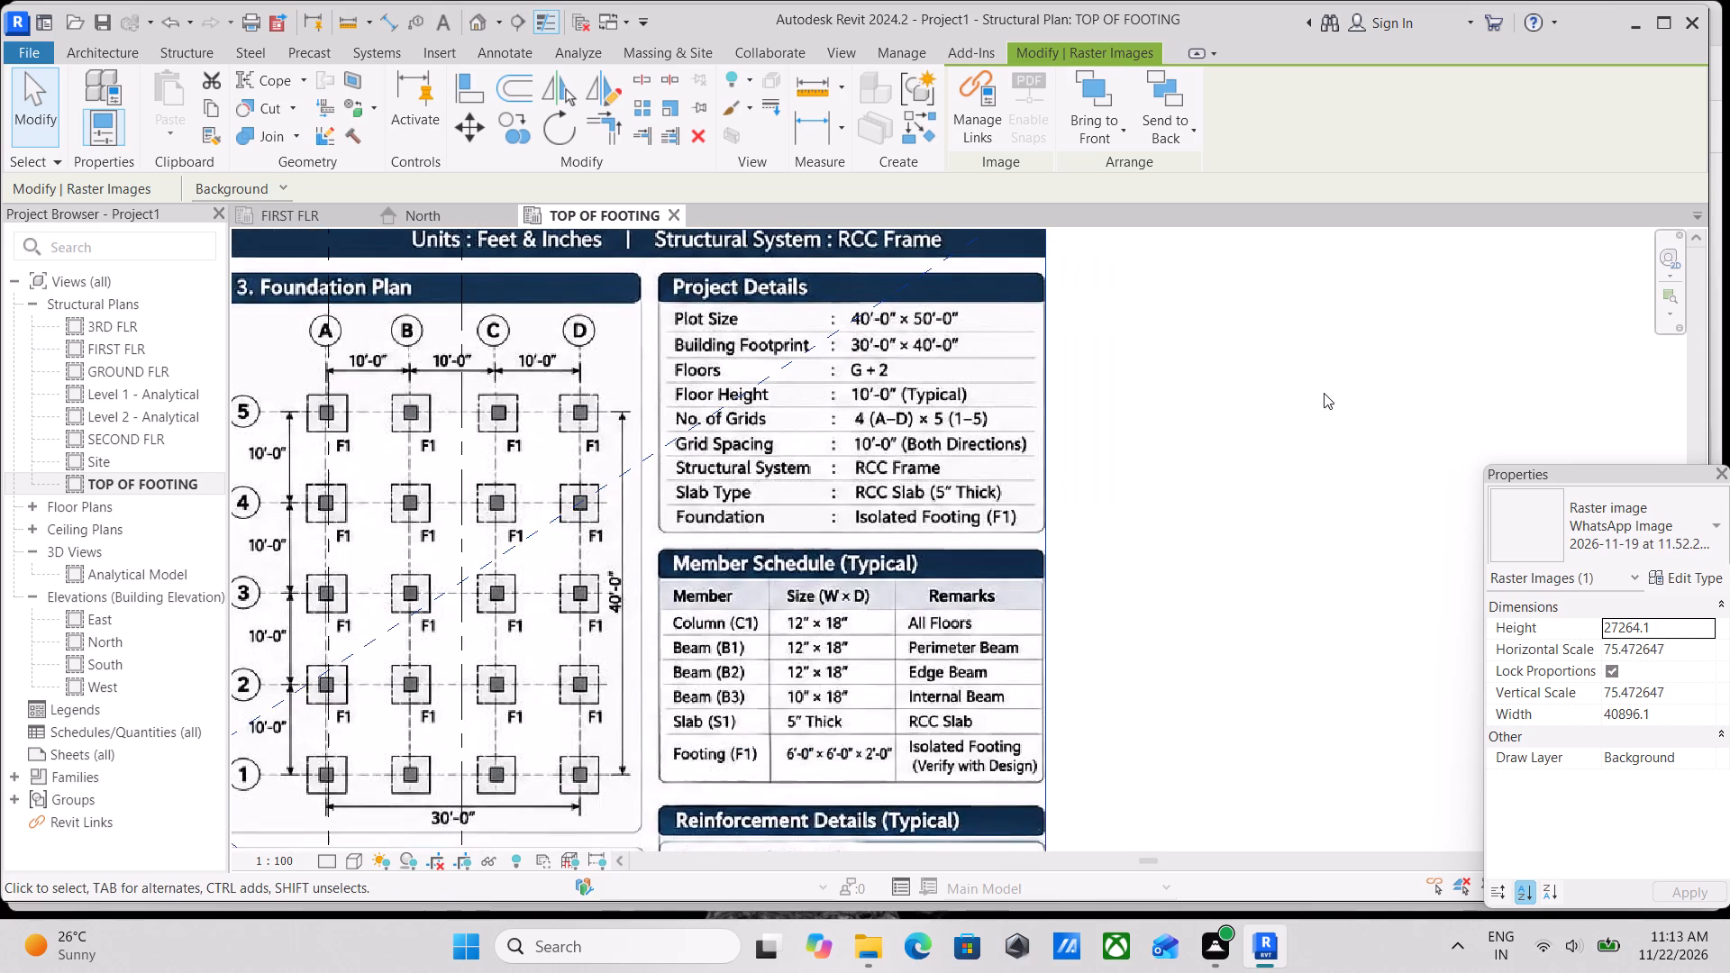
middle_drag(1266, 432, 1396, 635)
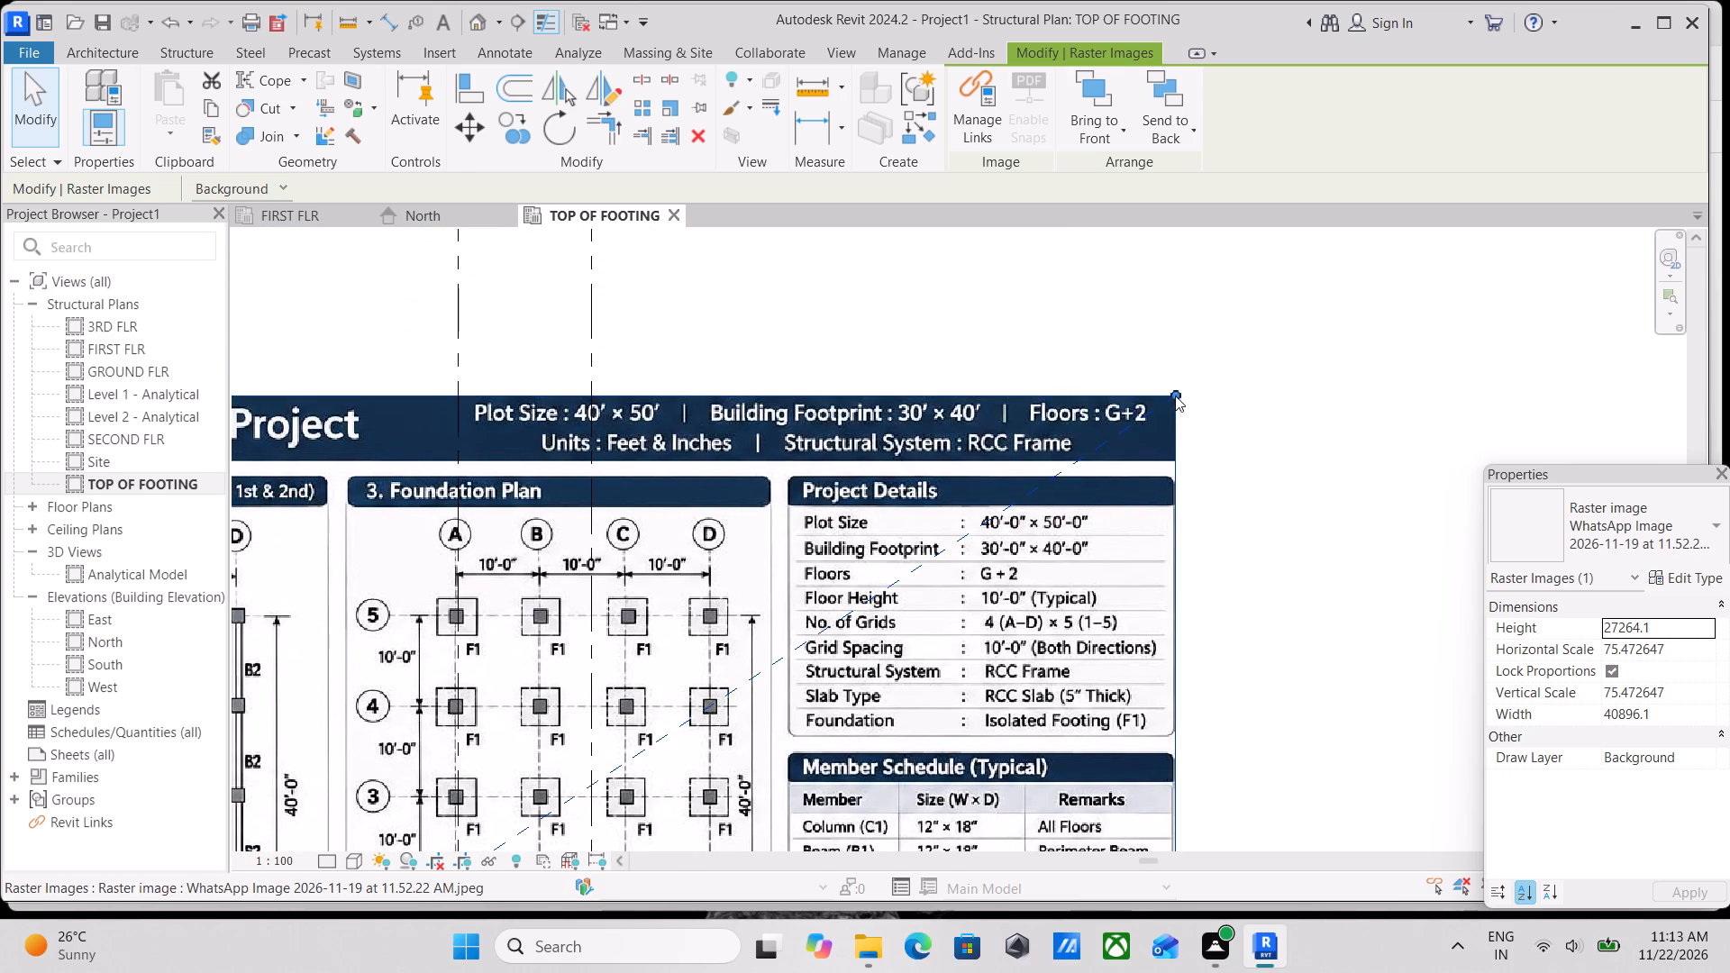
drag(1174, 394, 1208, 383)
drag(1201, 376, 1225, 371)
Nudge the enlarged sheet west to bring column line A of the Foundation Plan back onto grid 1.
middle_drag(1199, 415, 1144, 373)
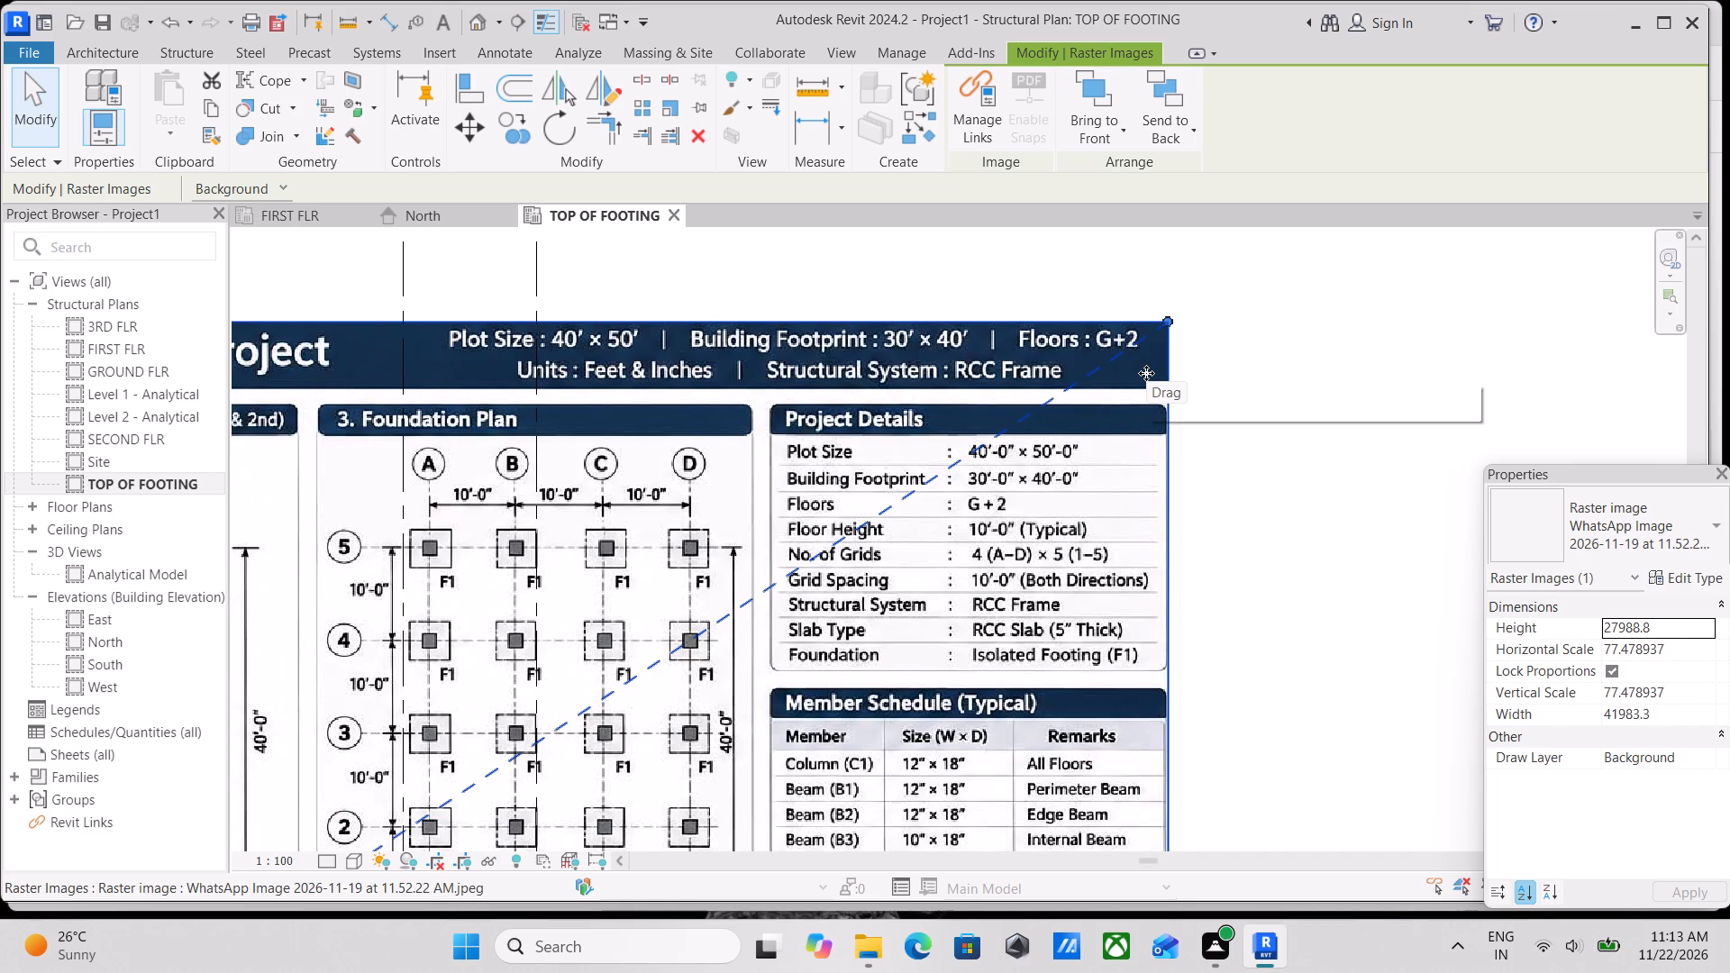
scroll(1146, 373, down, 2)
middle_drag(1146, 373, 1158, 350)
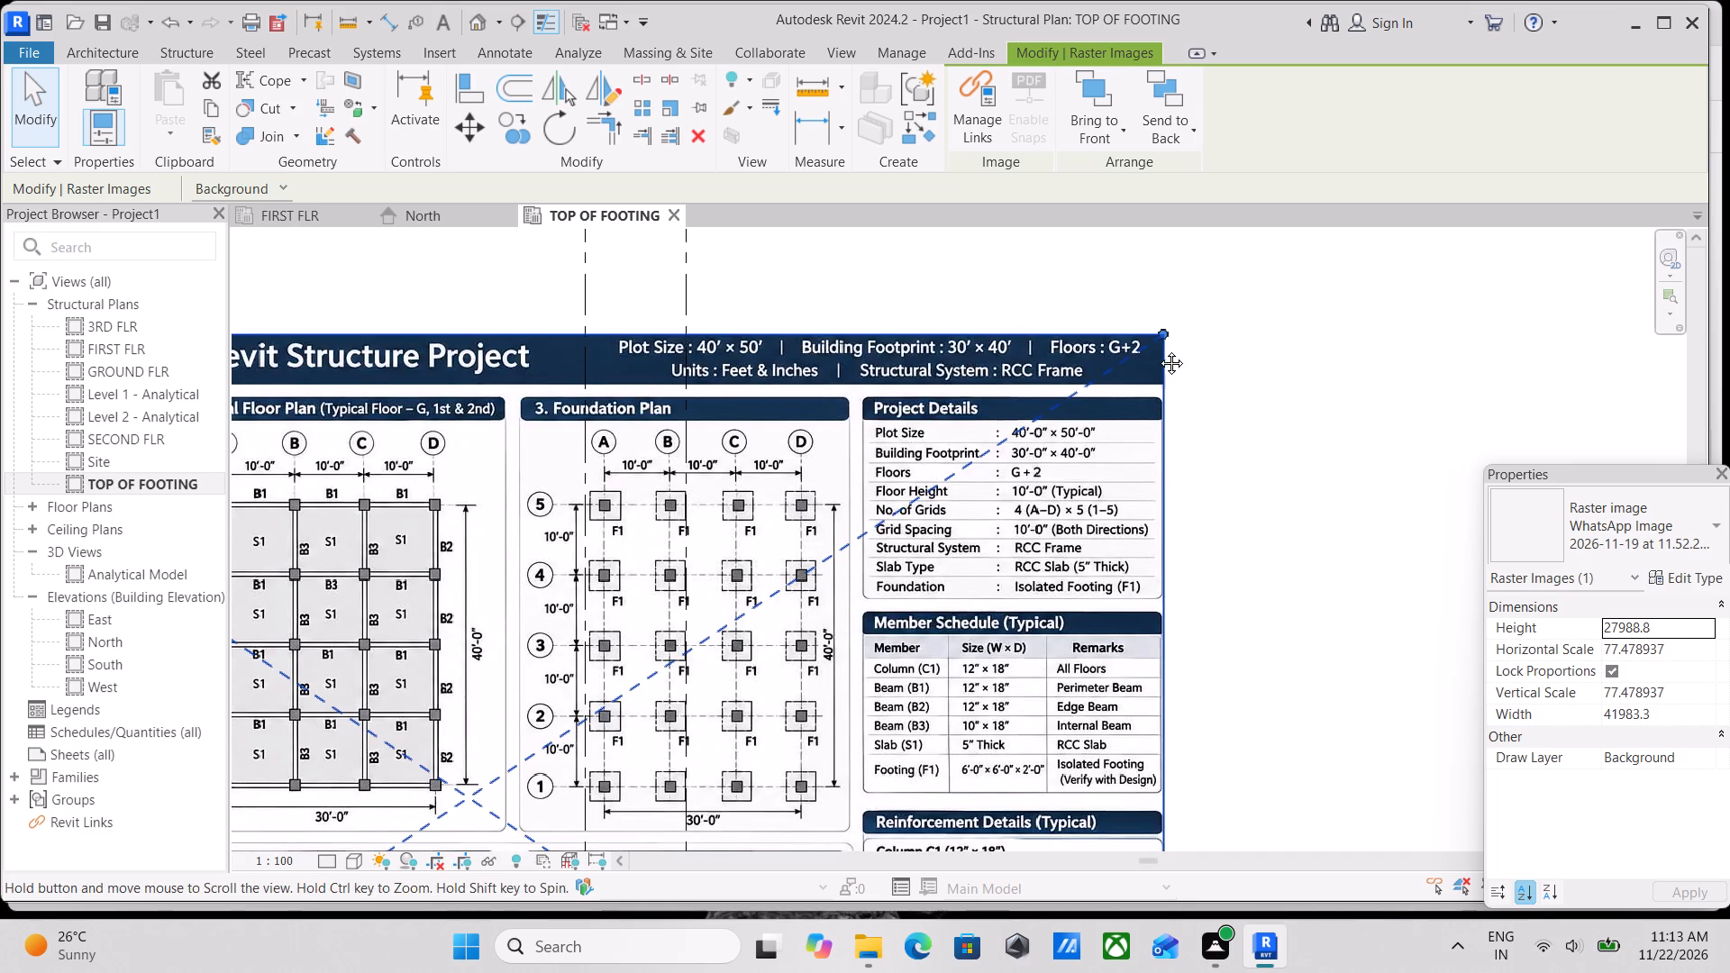
middle_drag(1158, 350, 1170, 330)
scroll(1075, 447, down, 1)
middle_drag(1075, 447, 1113, 485)
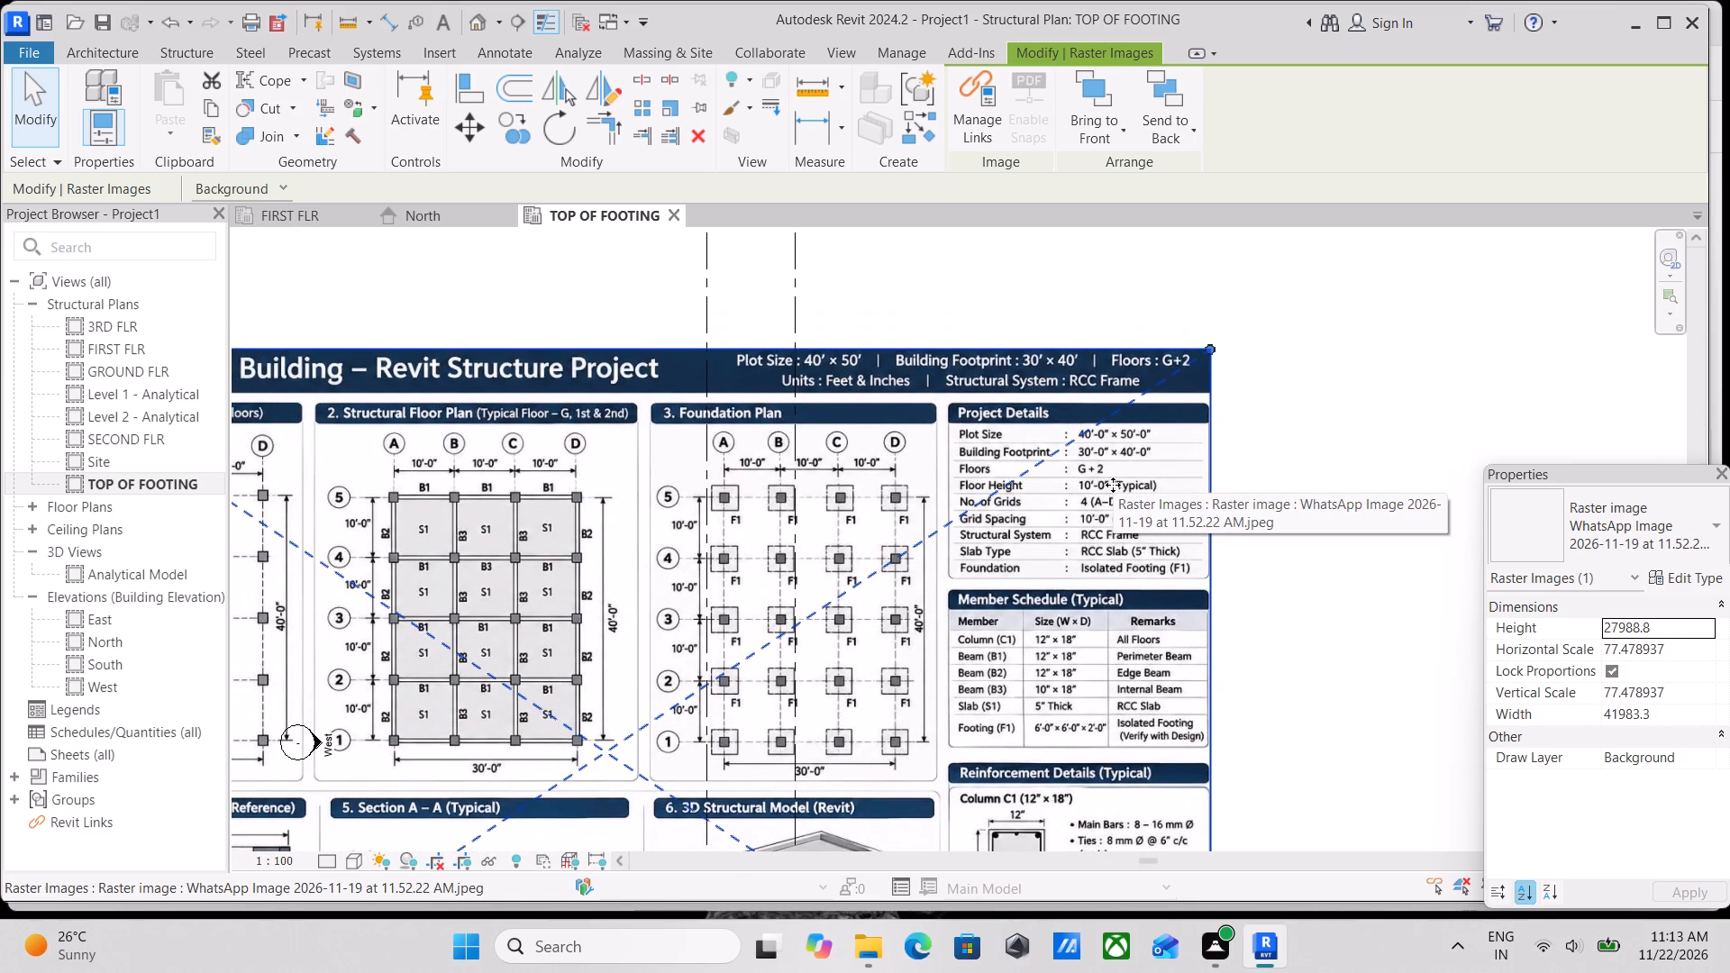
key(Left)
key(Left)
key(Left)
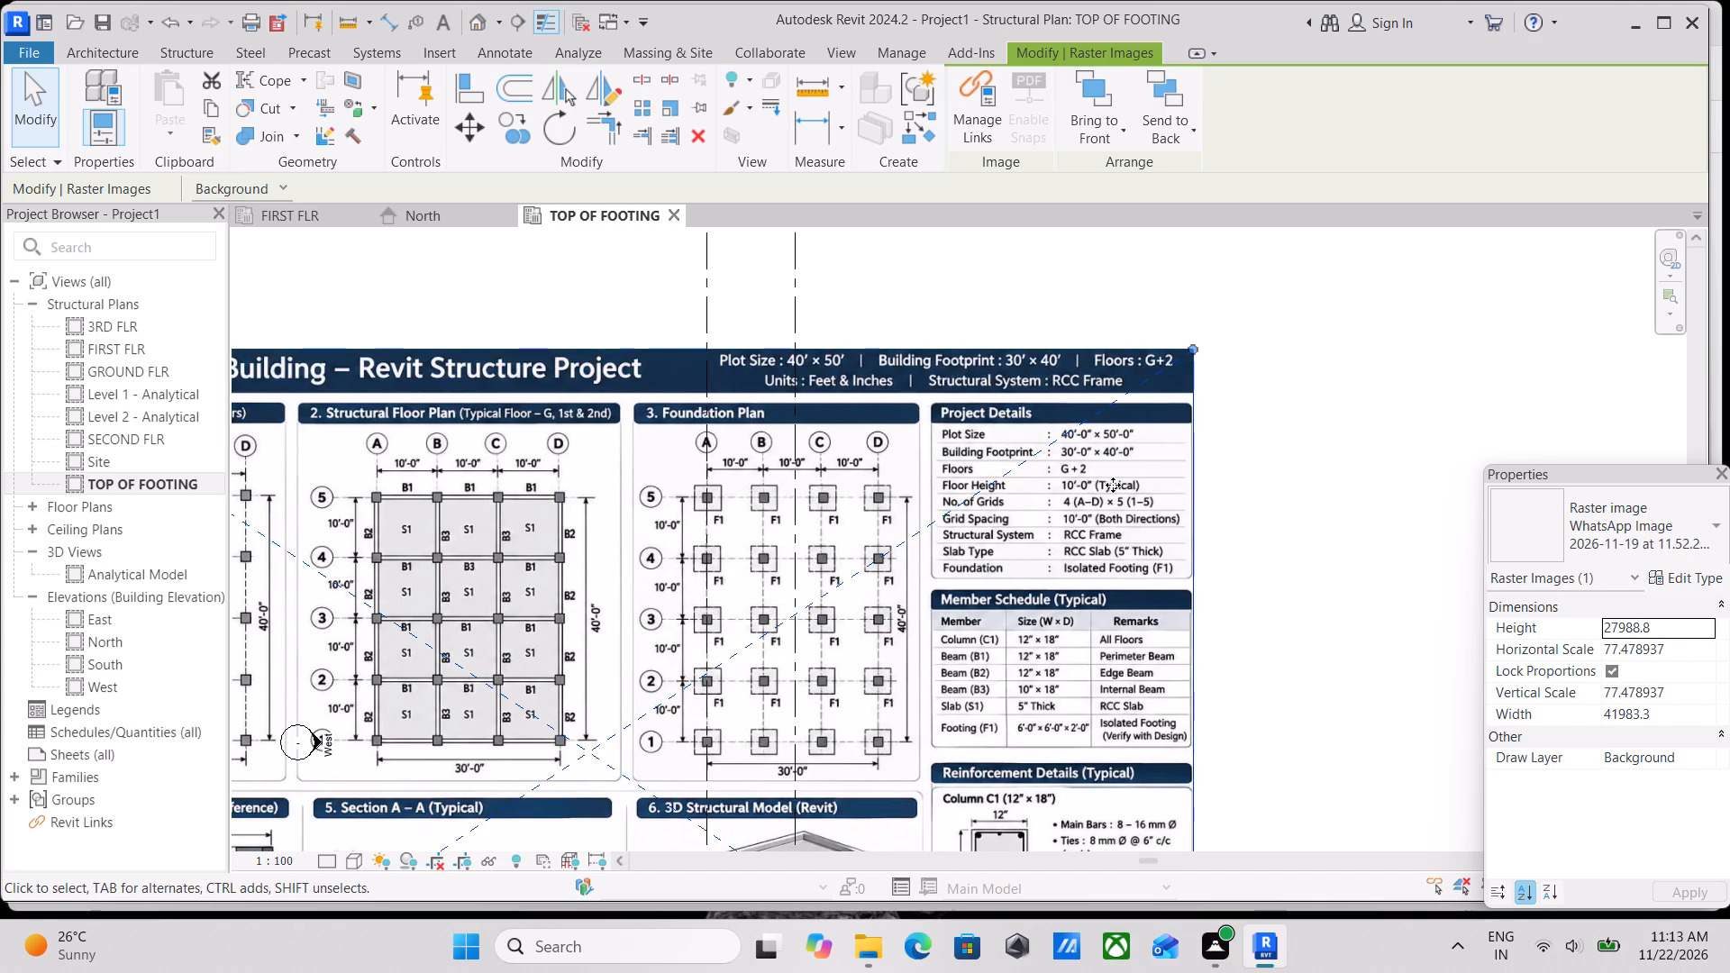
key(Left)
key(Right)
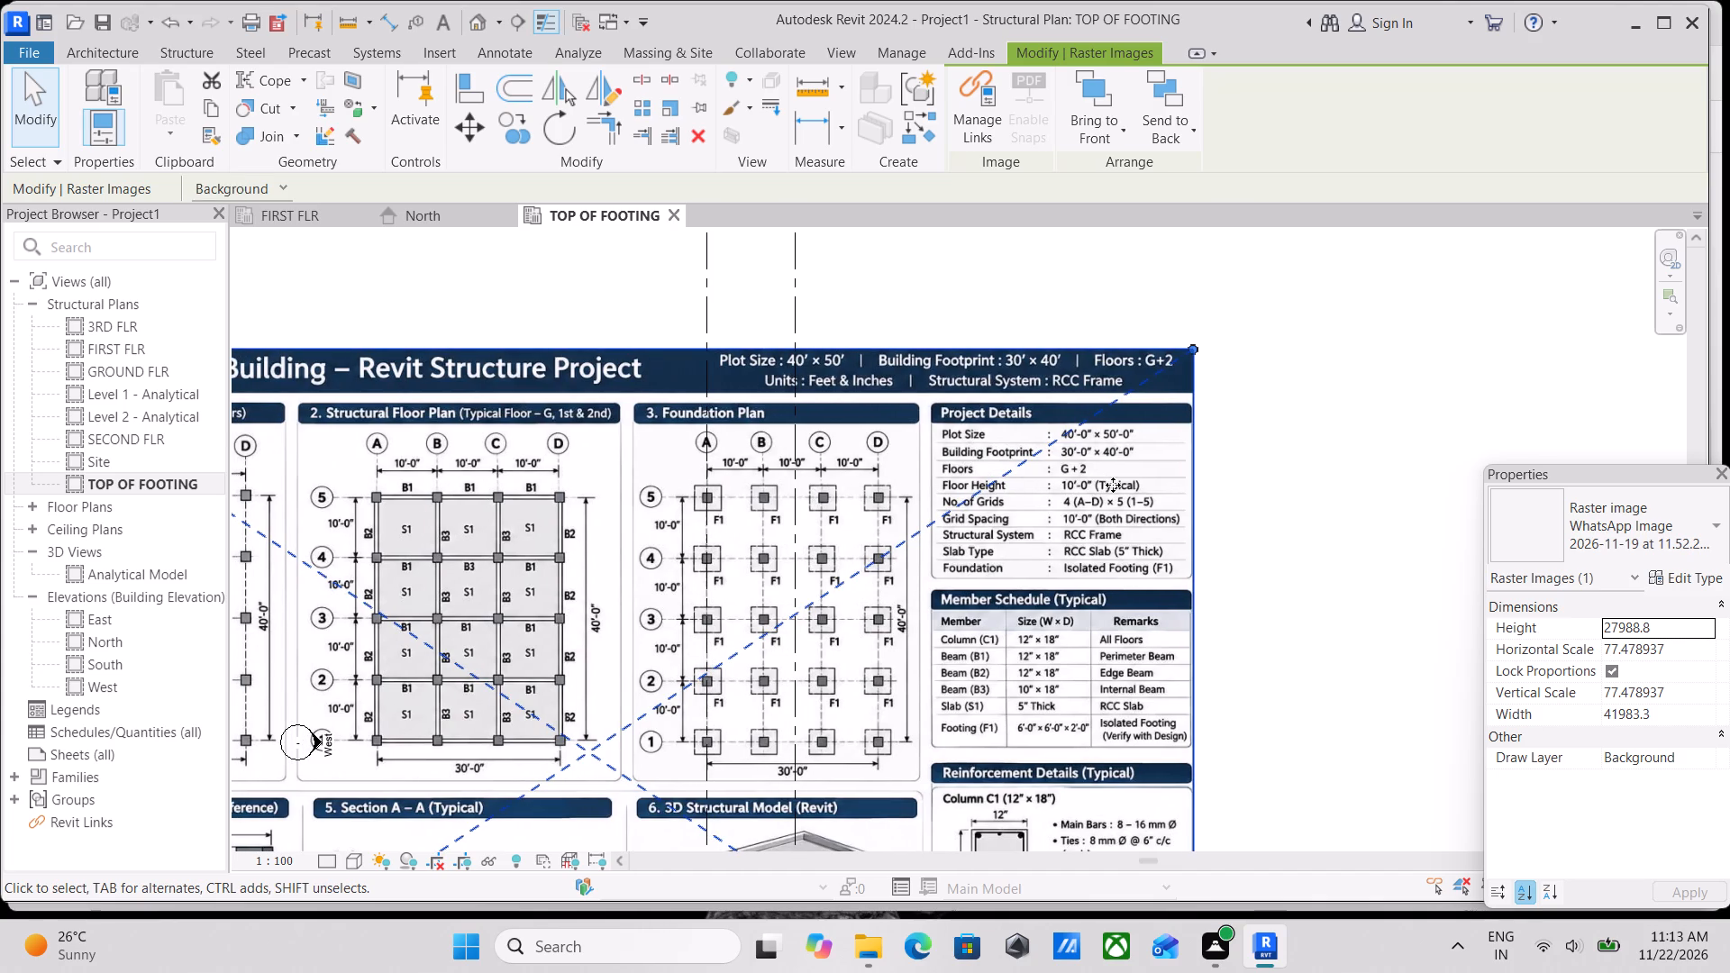
Reduce the imported sheet from its upper corner in small steps to about 41024 mm wide by 27350 mm high.
scroll(1183, 447, down, 3)
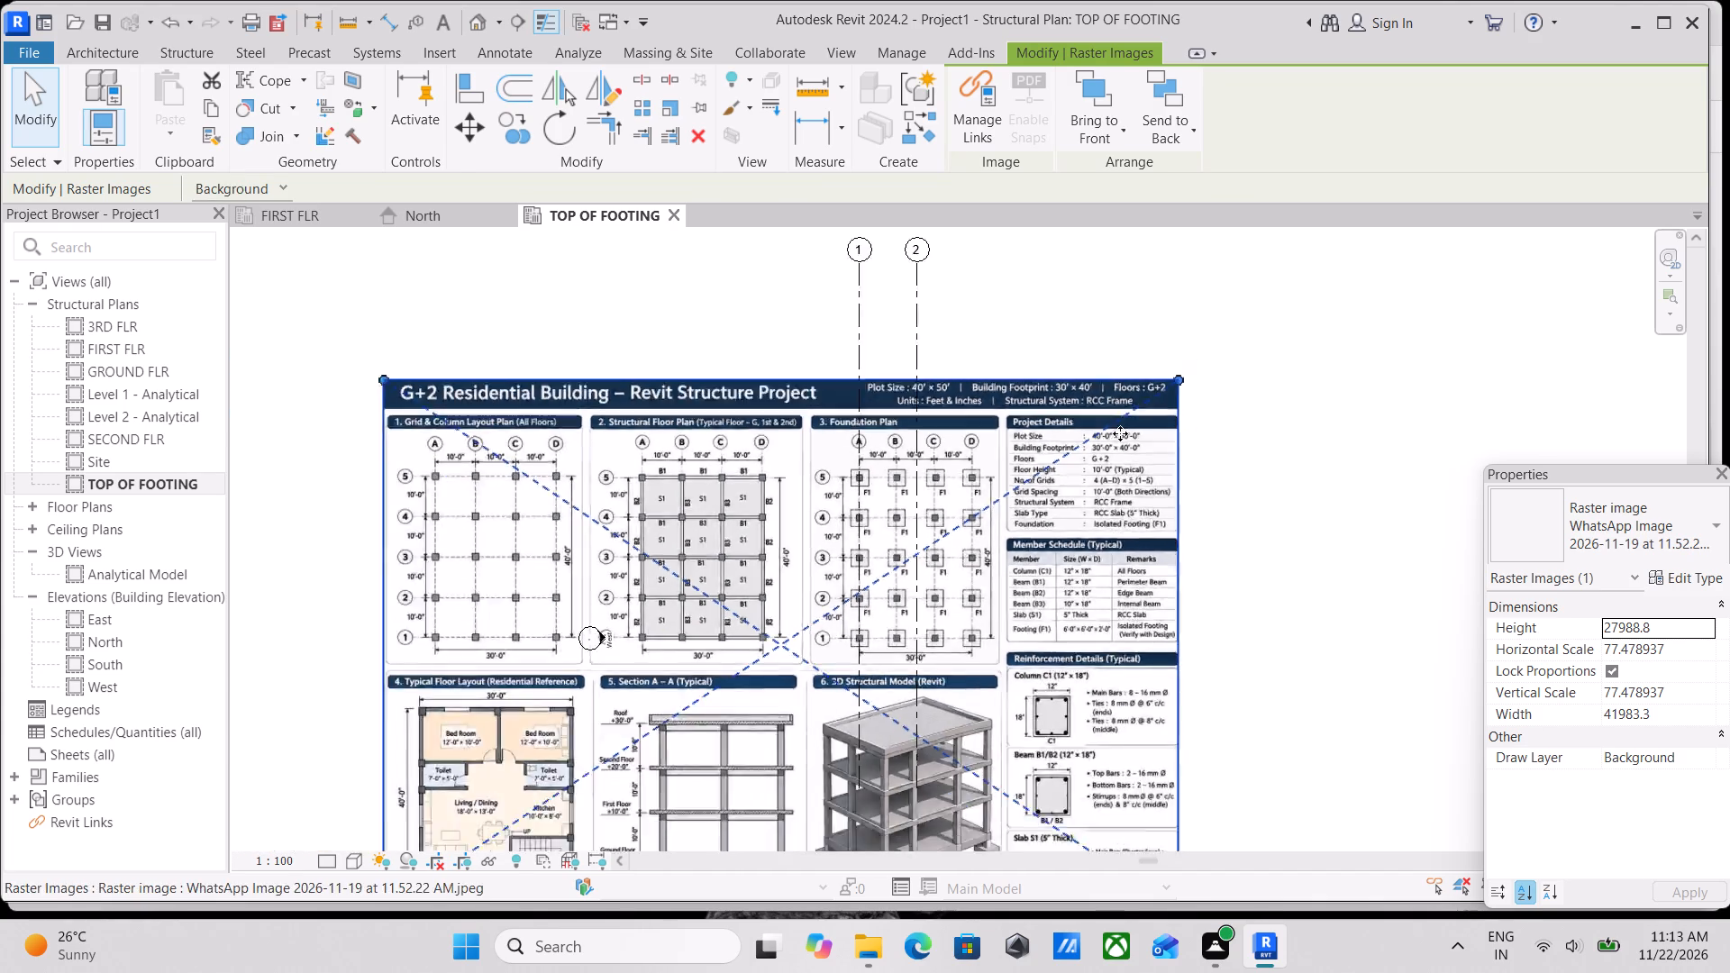
middle_drag(1123, 427, 1116, 371)
scroll(1135, 710, up, 2)
middle_drag(1115, 529, 1178, 640)
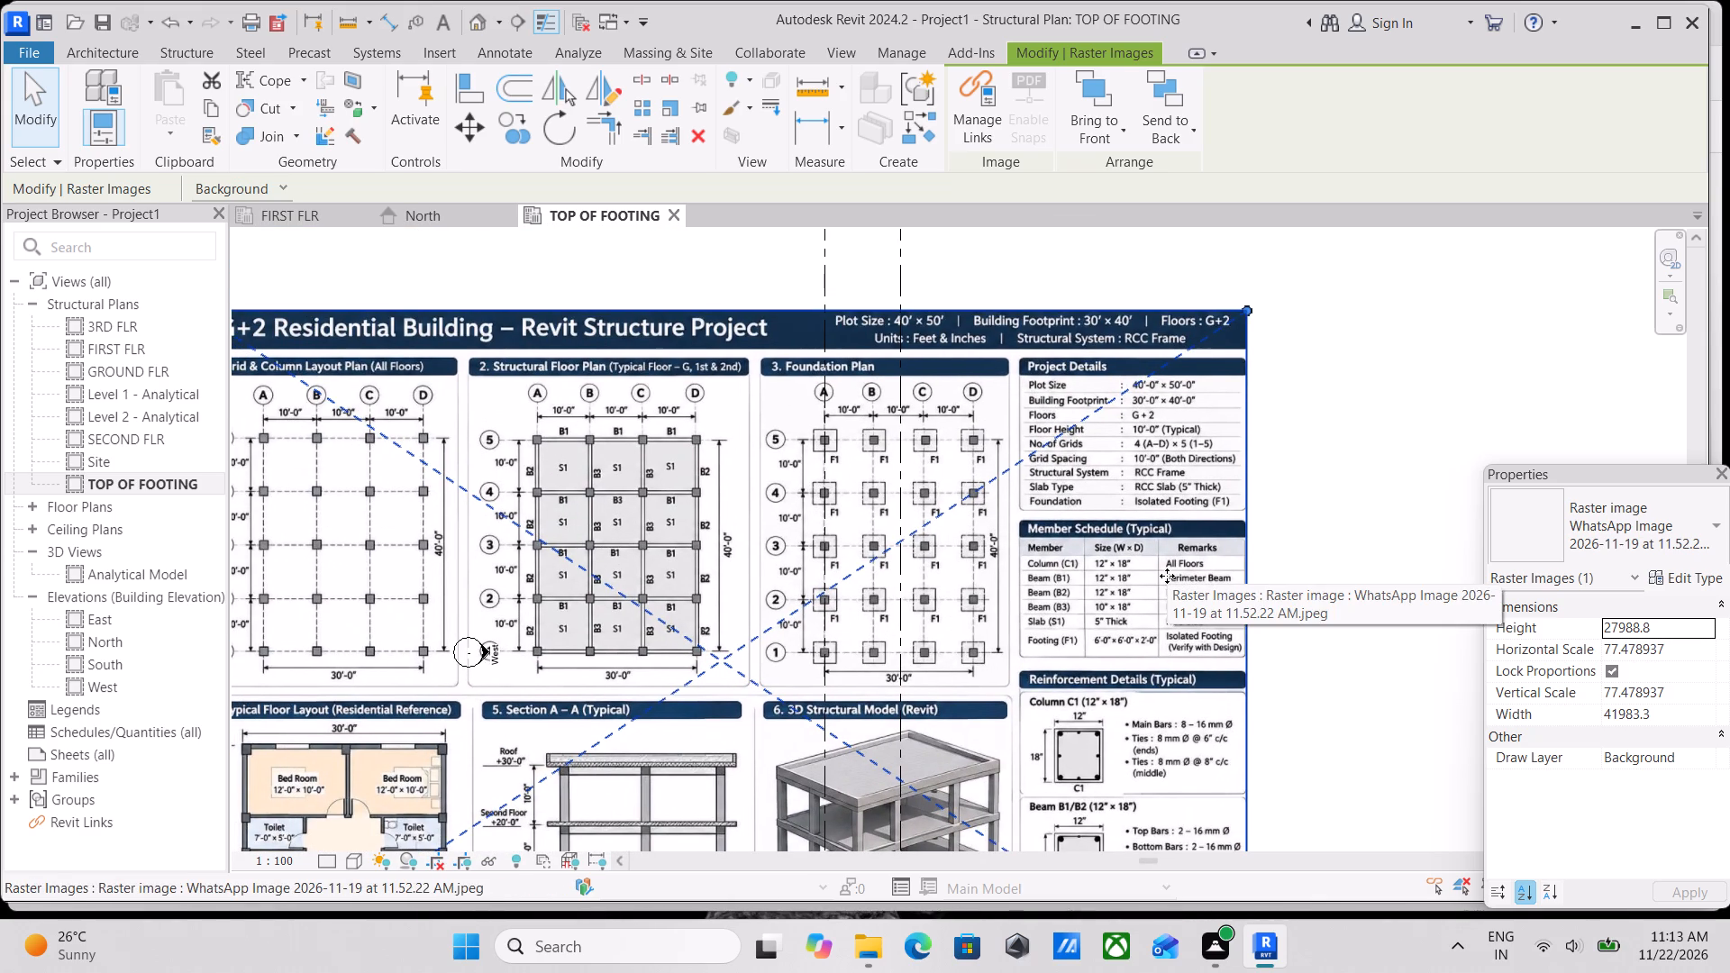
scroll(1030, 502, up, 3)
scroll(779, 378, up, 2)
middle_drag(768, 383, 754, 442)
scroll(1350, 317, down, 2)
middle_drag(1348, 325, 1346, 401)
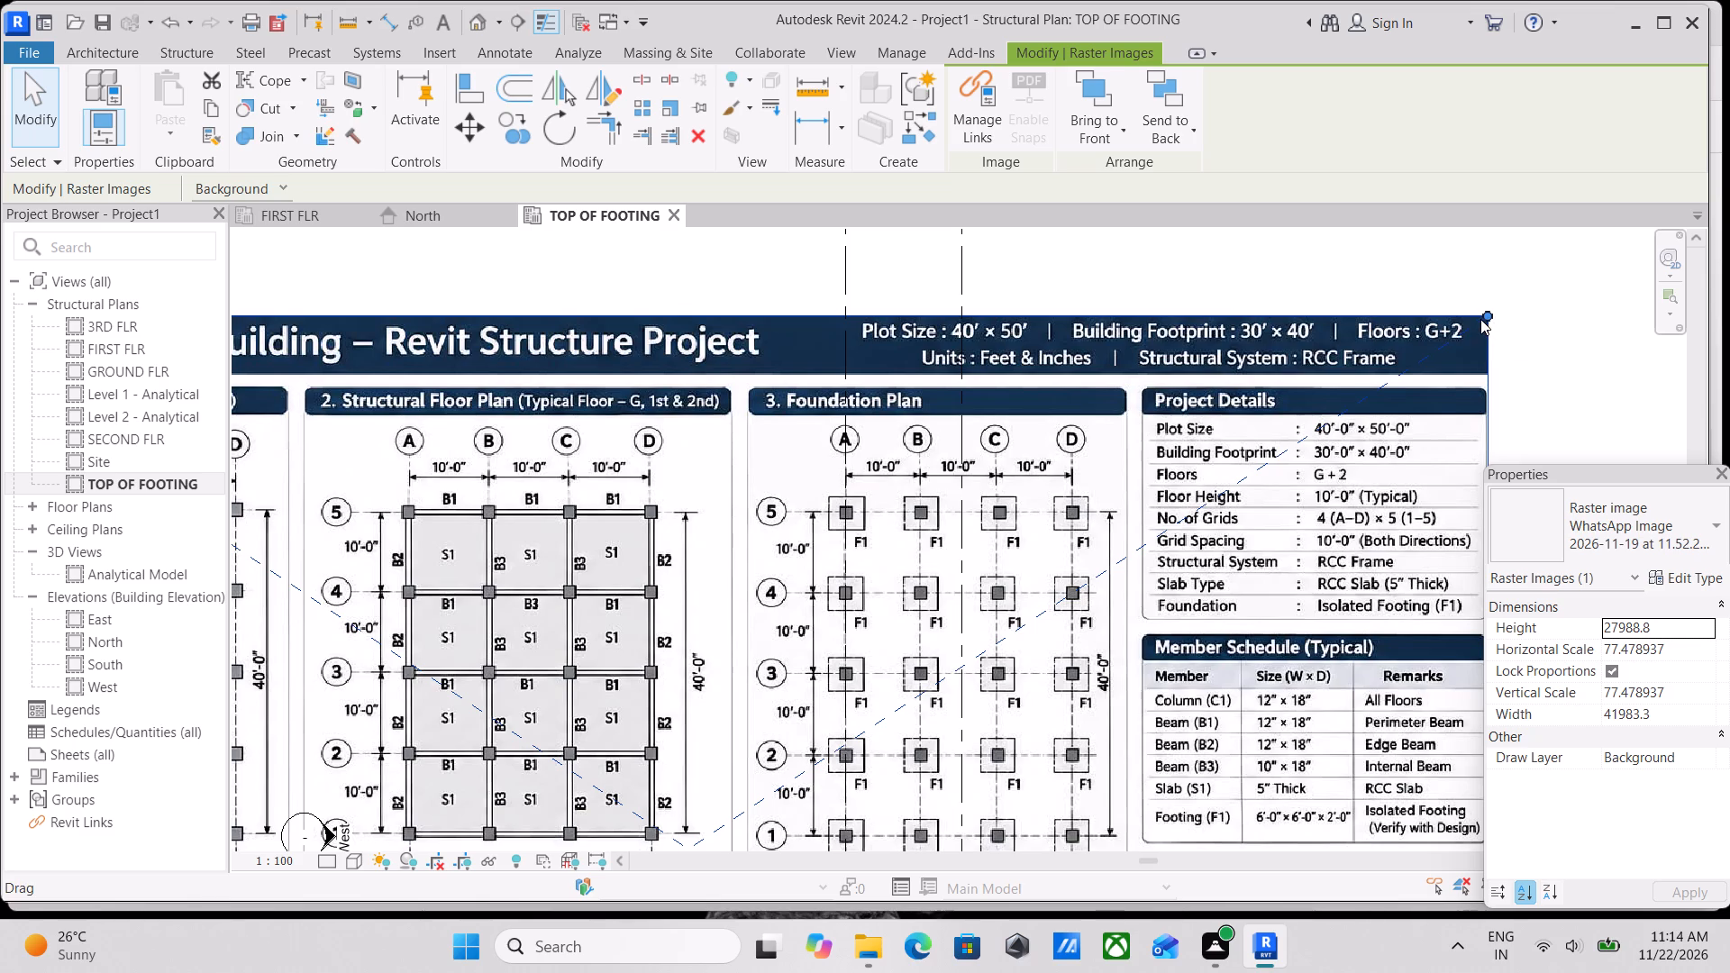
scroll(1480, 319, up, 1)
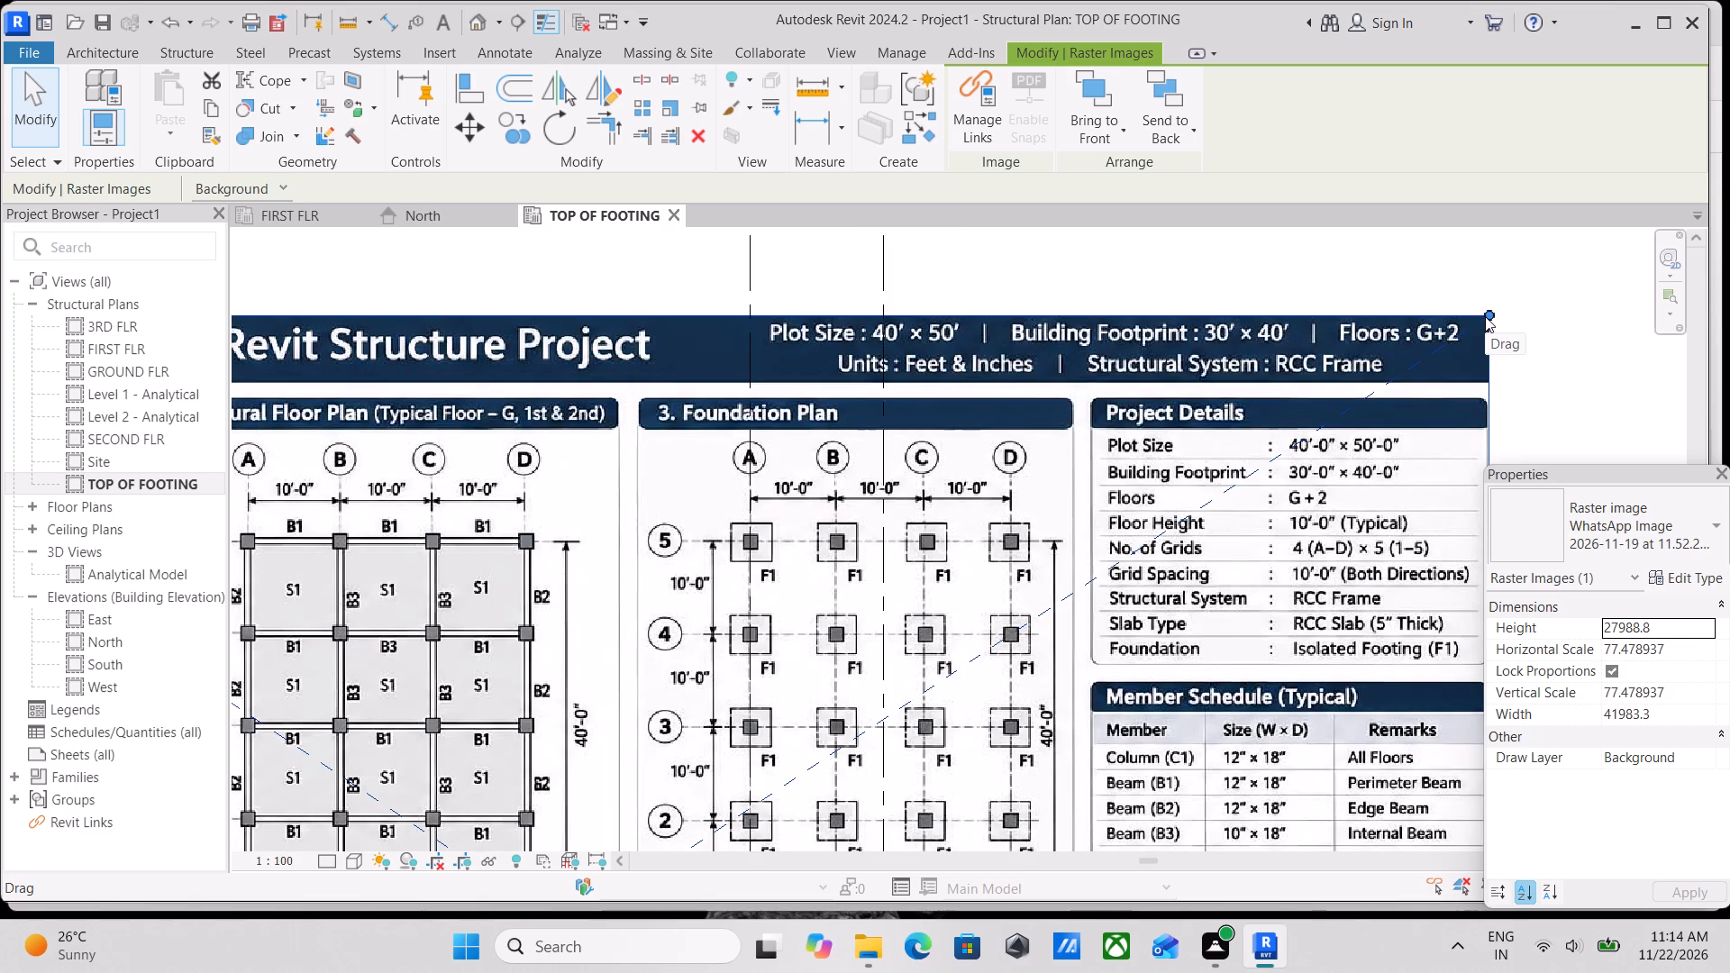
drag(1486, 316, 1478, 317)
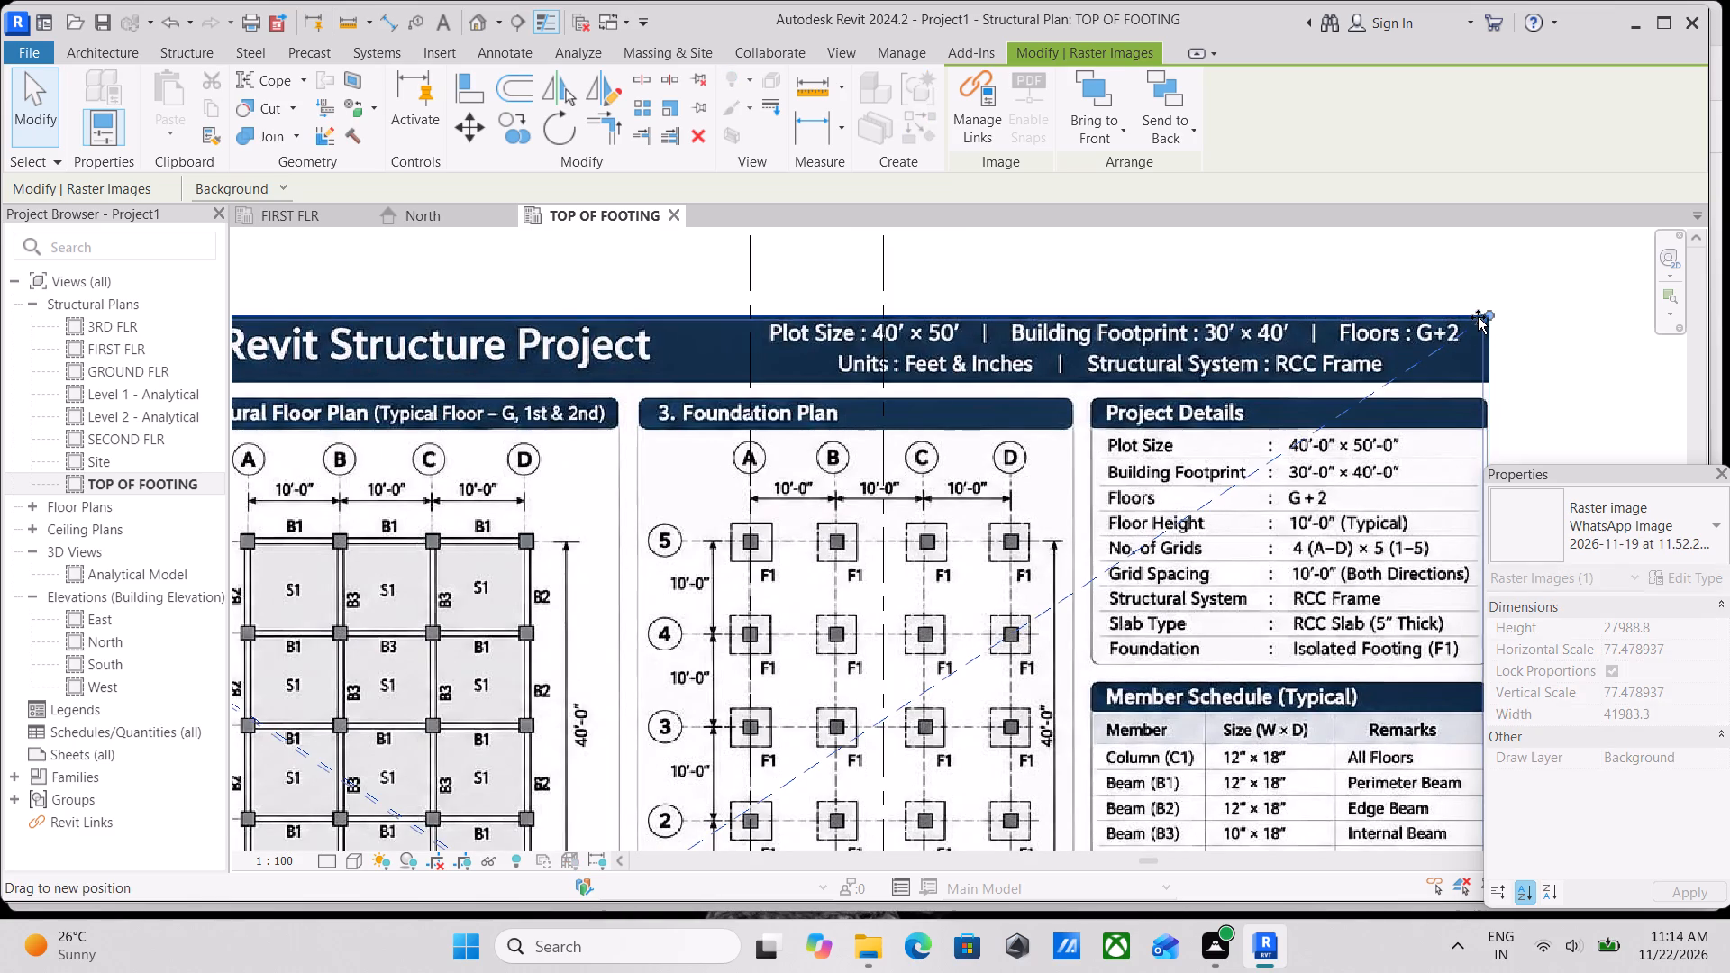
drag(1478, 317, 1472, 317)
drag(1470, 320, 1458, 320)
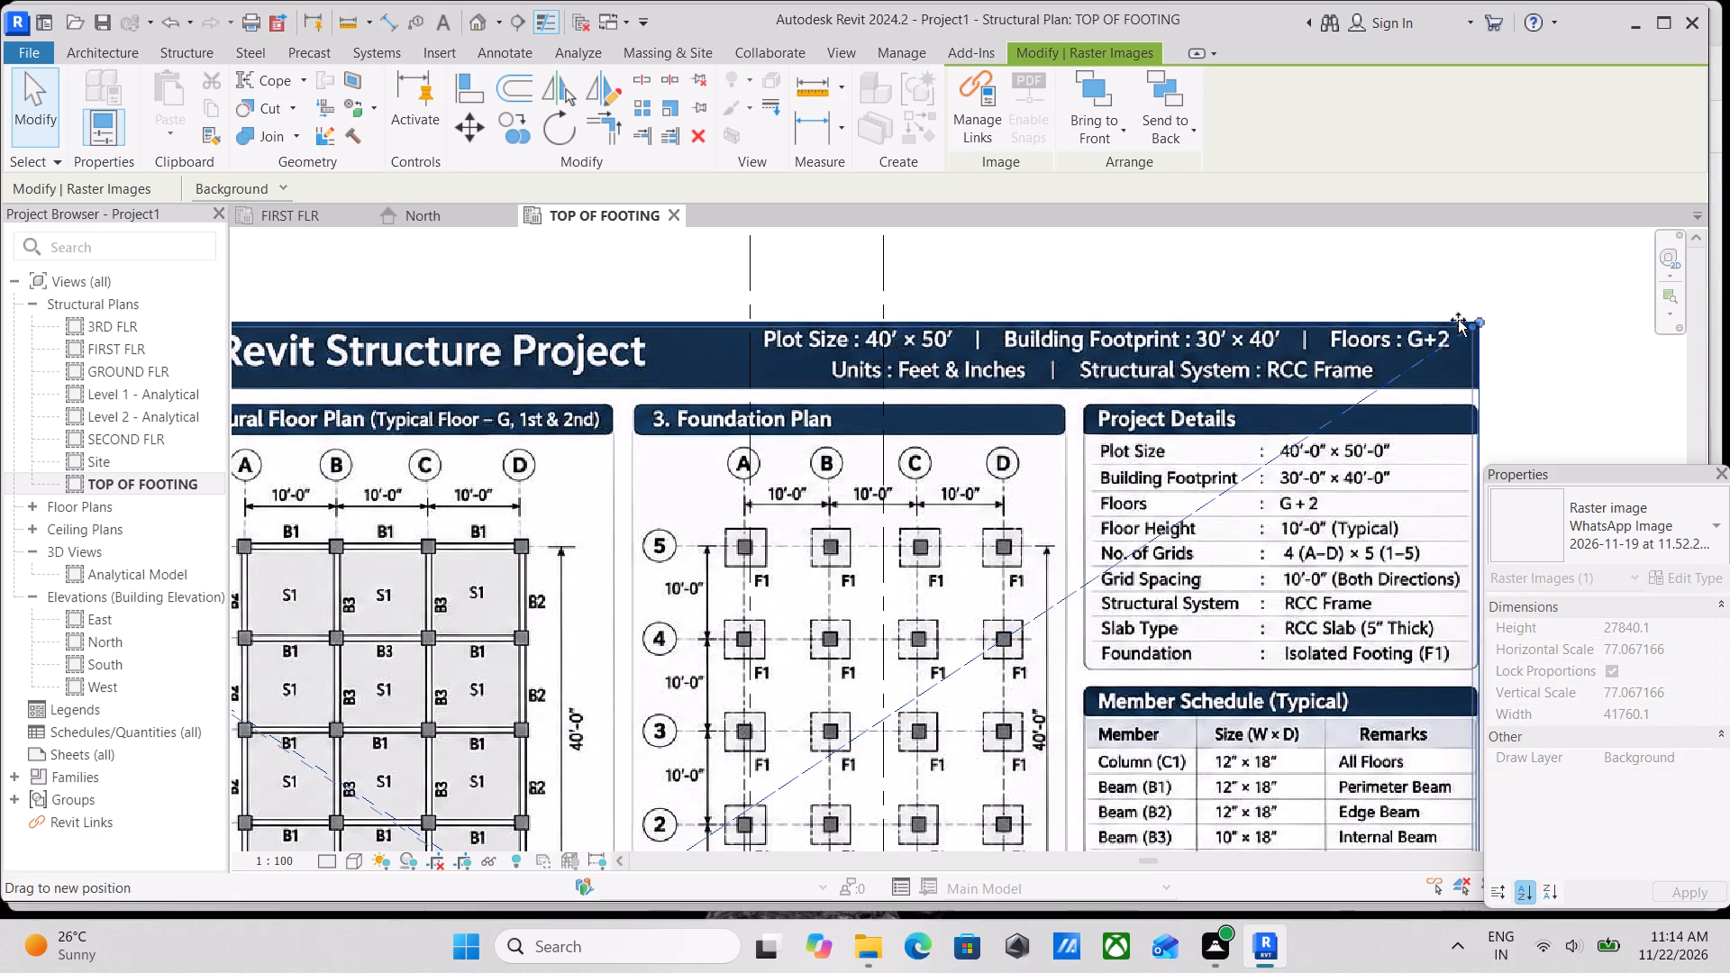
drag(1458, 320, 1428, 326)
Examine how the Foundation Plan's column lines sit against grids 1 and 2 at the new sheet size.
middle_drag(1341, 387, 1419, 305)
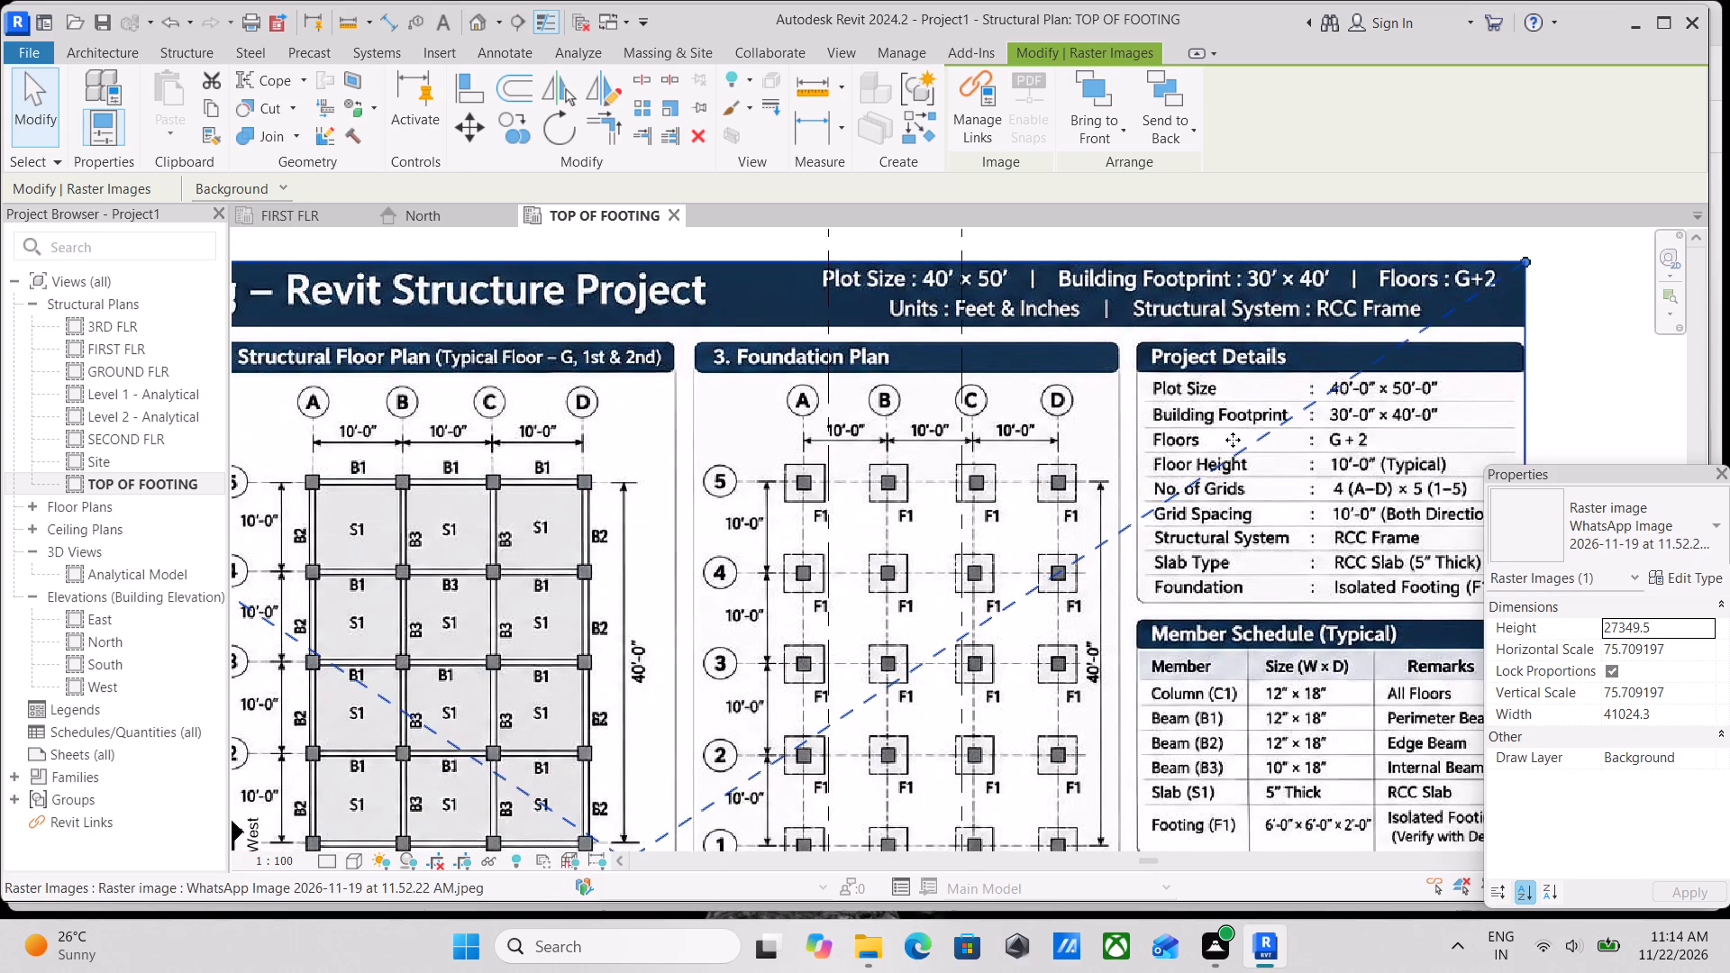
scroll(1024, 503, down, 1)
middle_drag(1006, 508, 1041, 473)
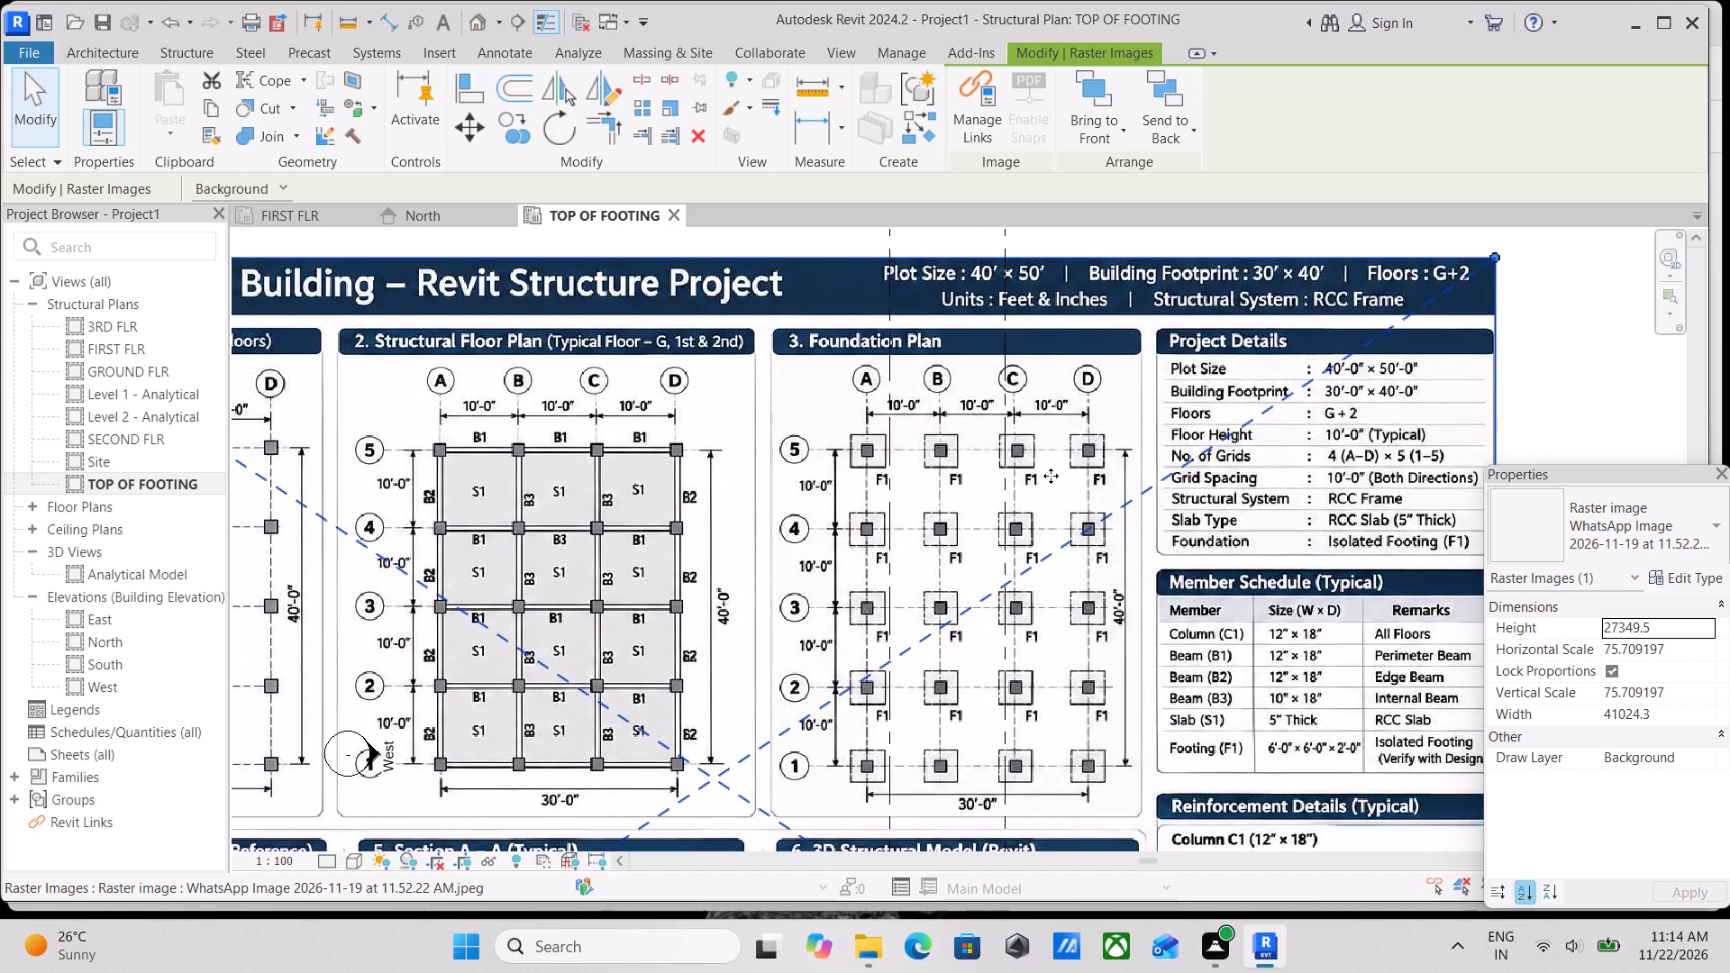
scroll(1052, 477, up, 1)
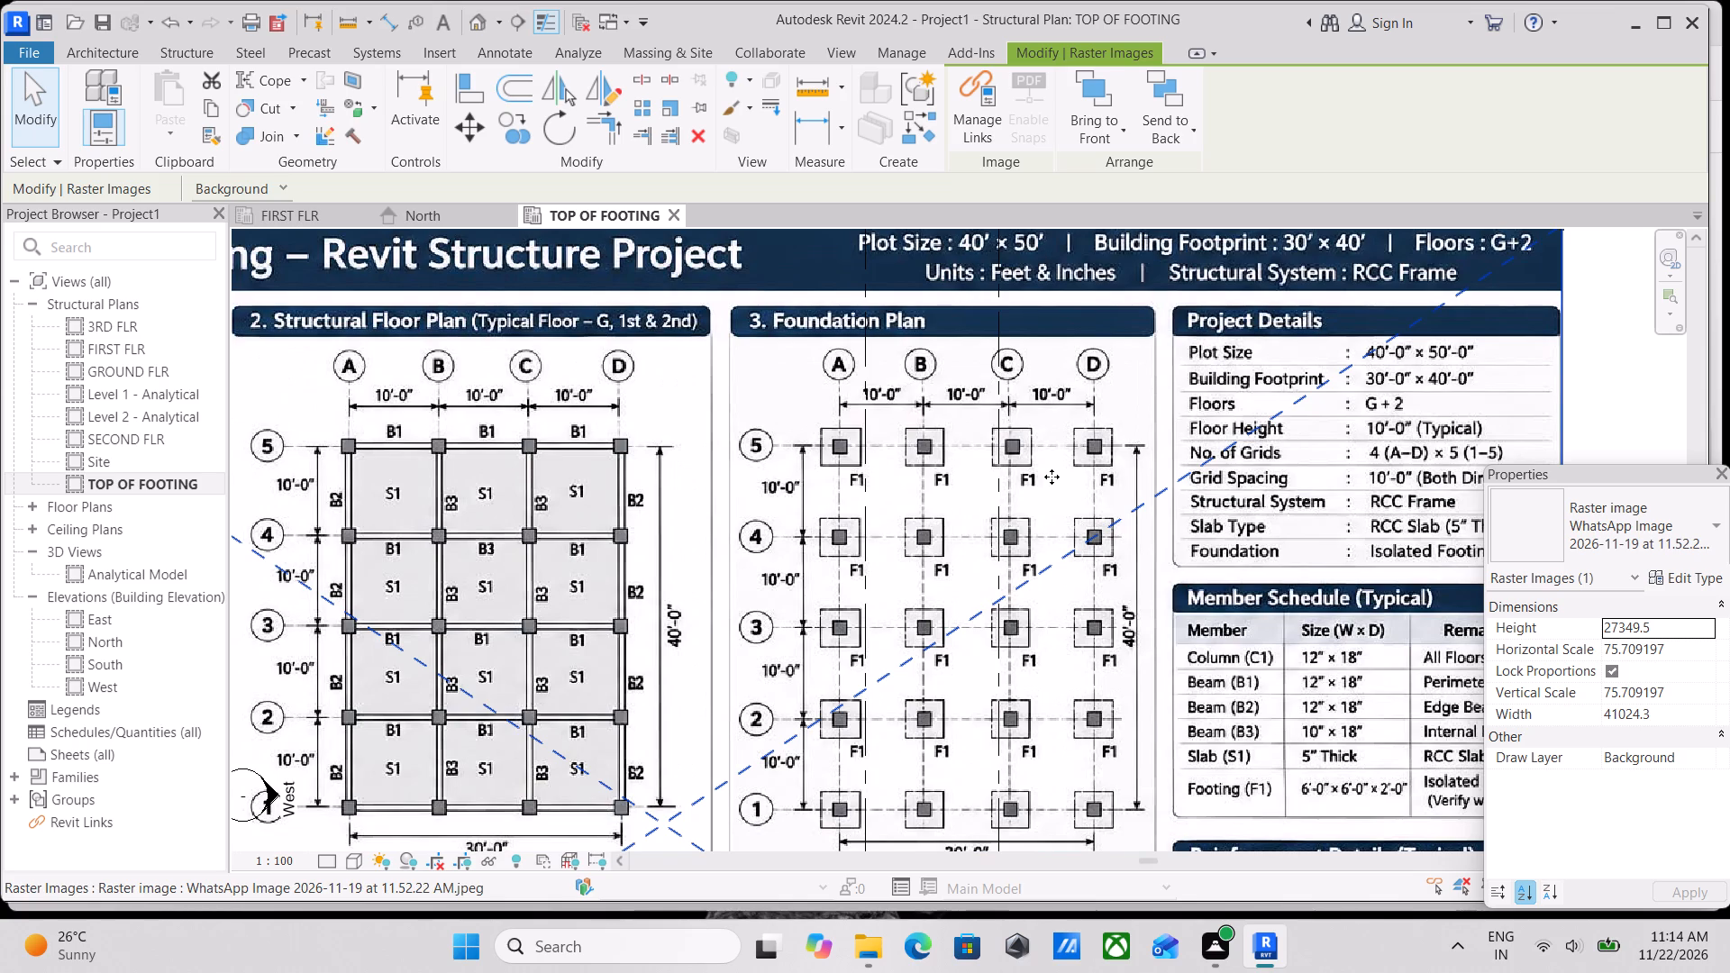
scroll(1052, 477, up, 2)
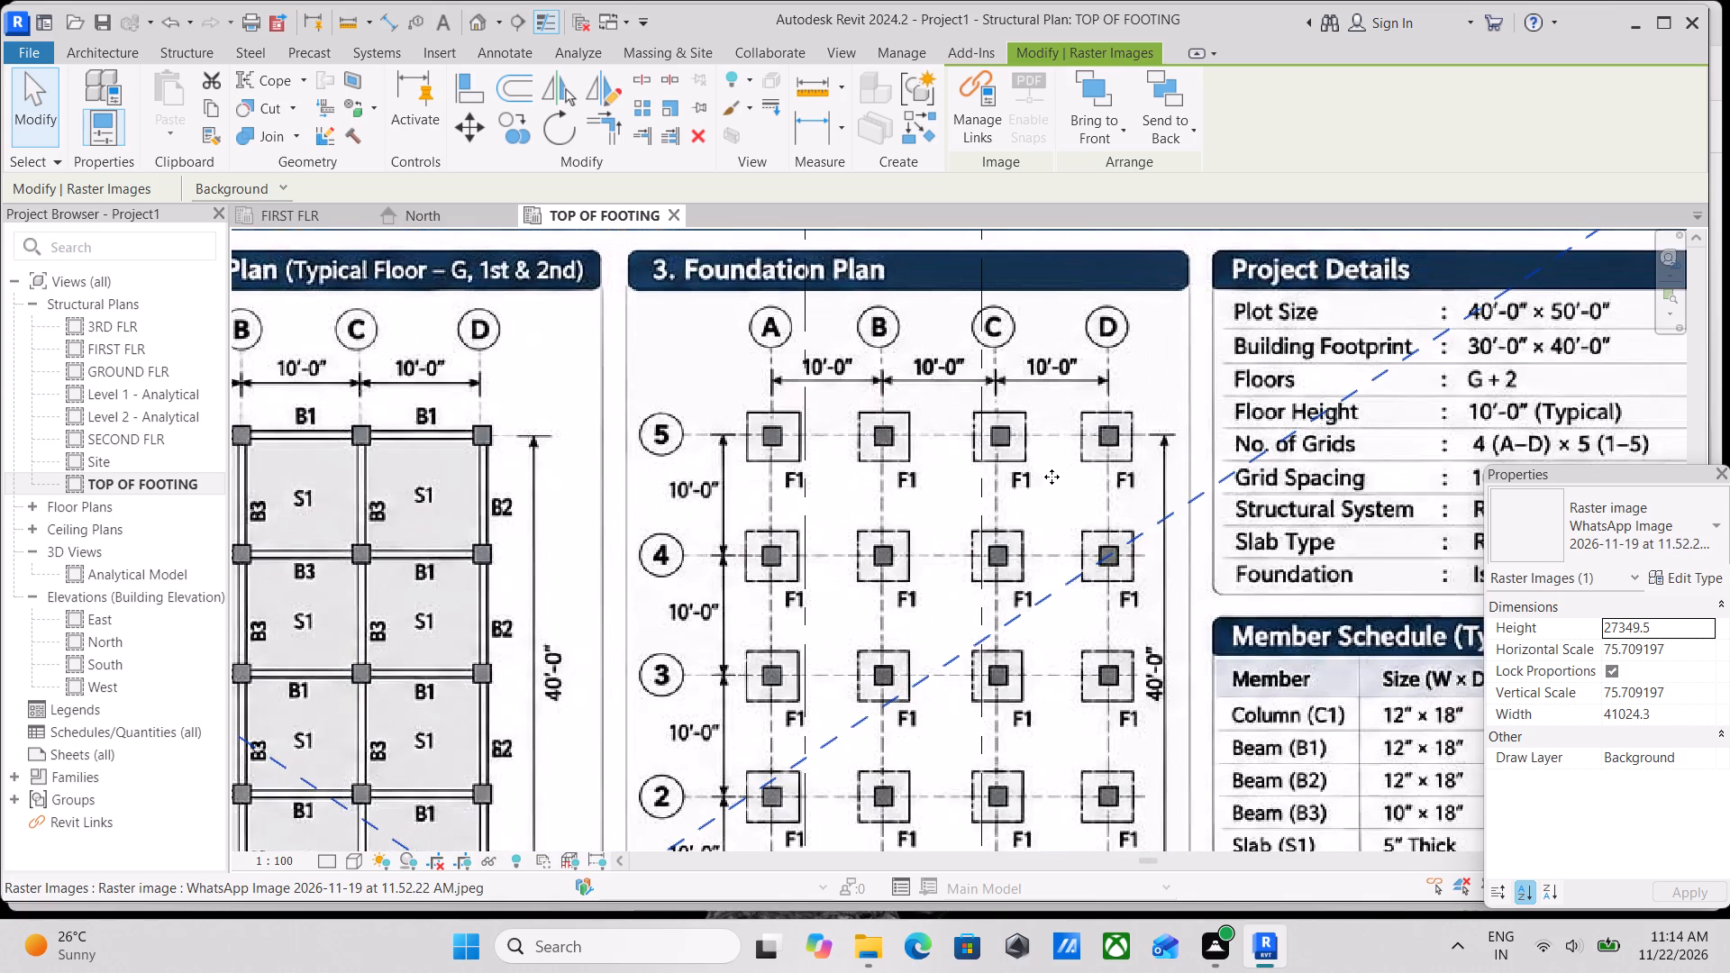
scroll(1052, 477, down, 3)
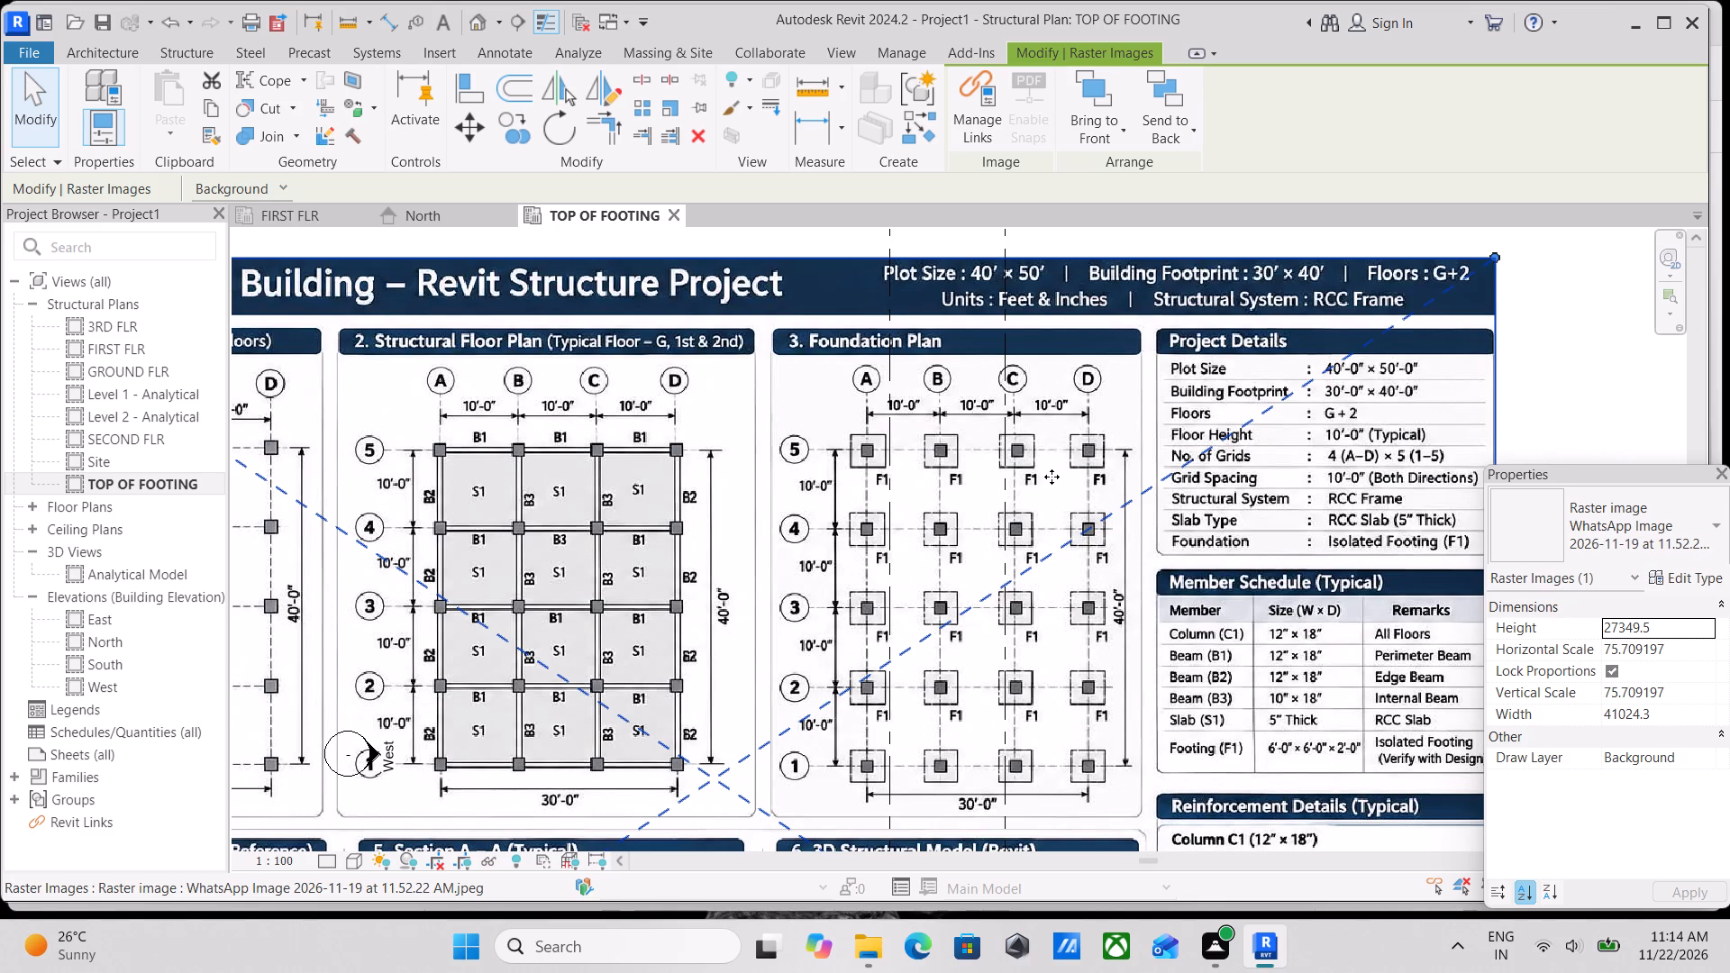
scroll(1052, 477, up, 1)
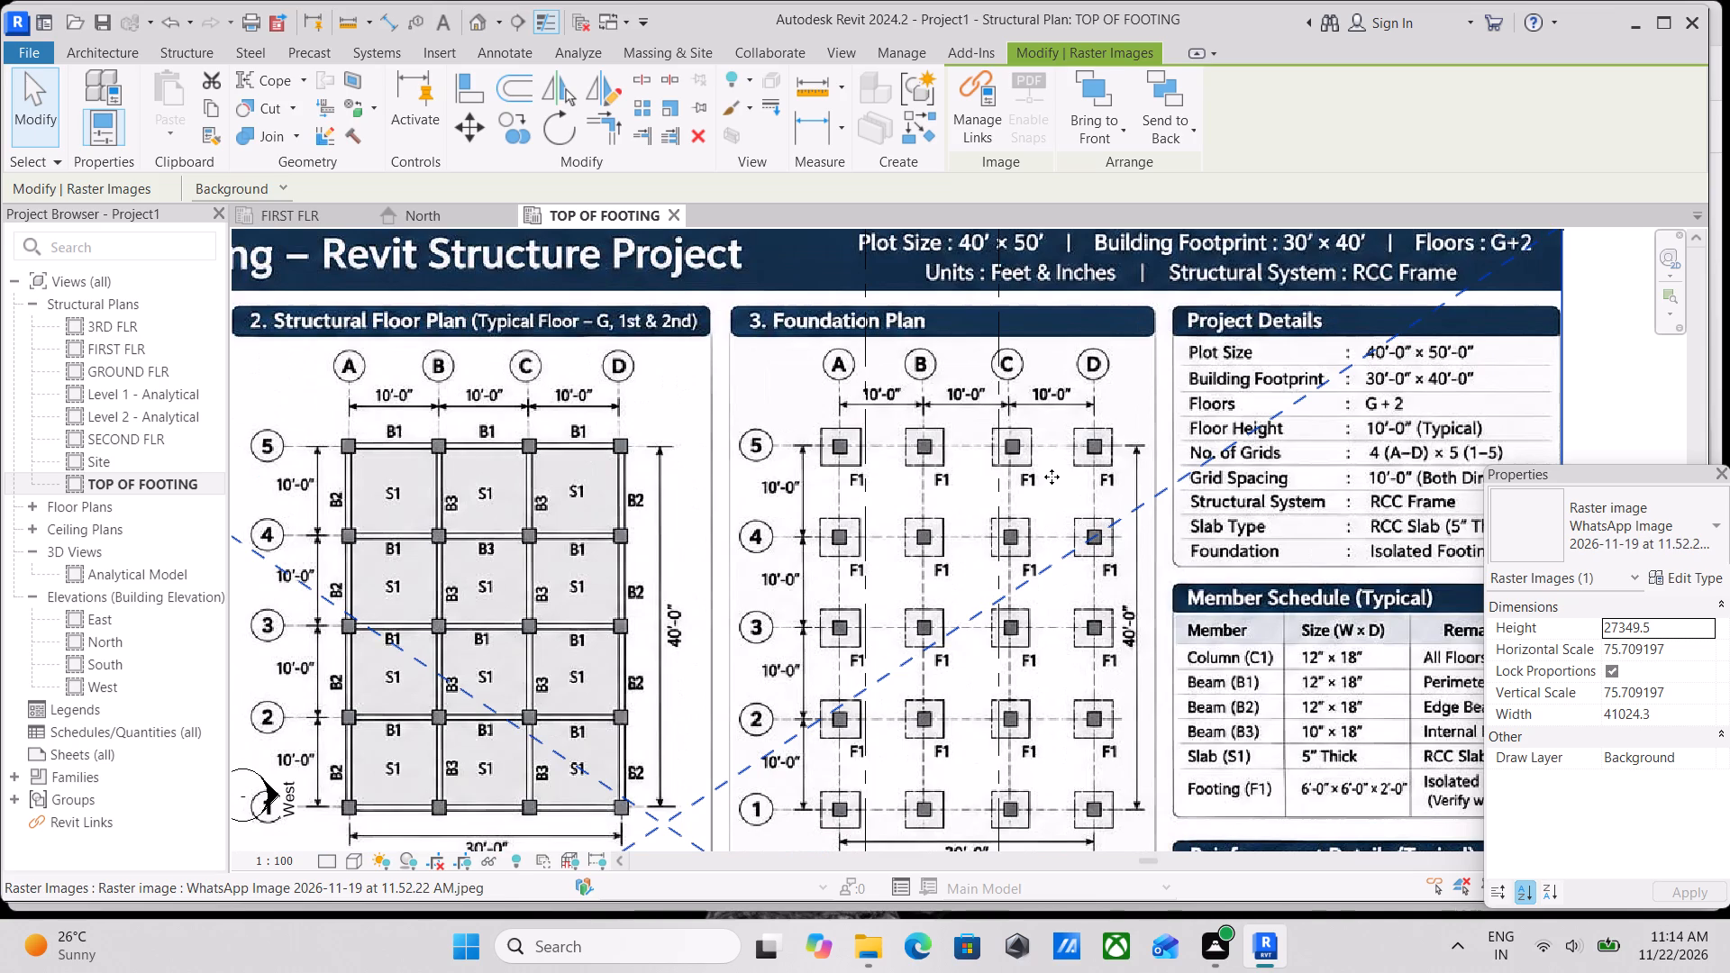
scroll(1096, 477, down, 2)
middle_drag(1096, 477, 1053, 390)
scroll(1054, 394, up, 1)
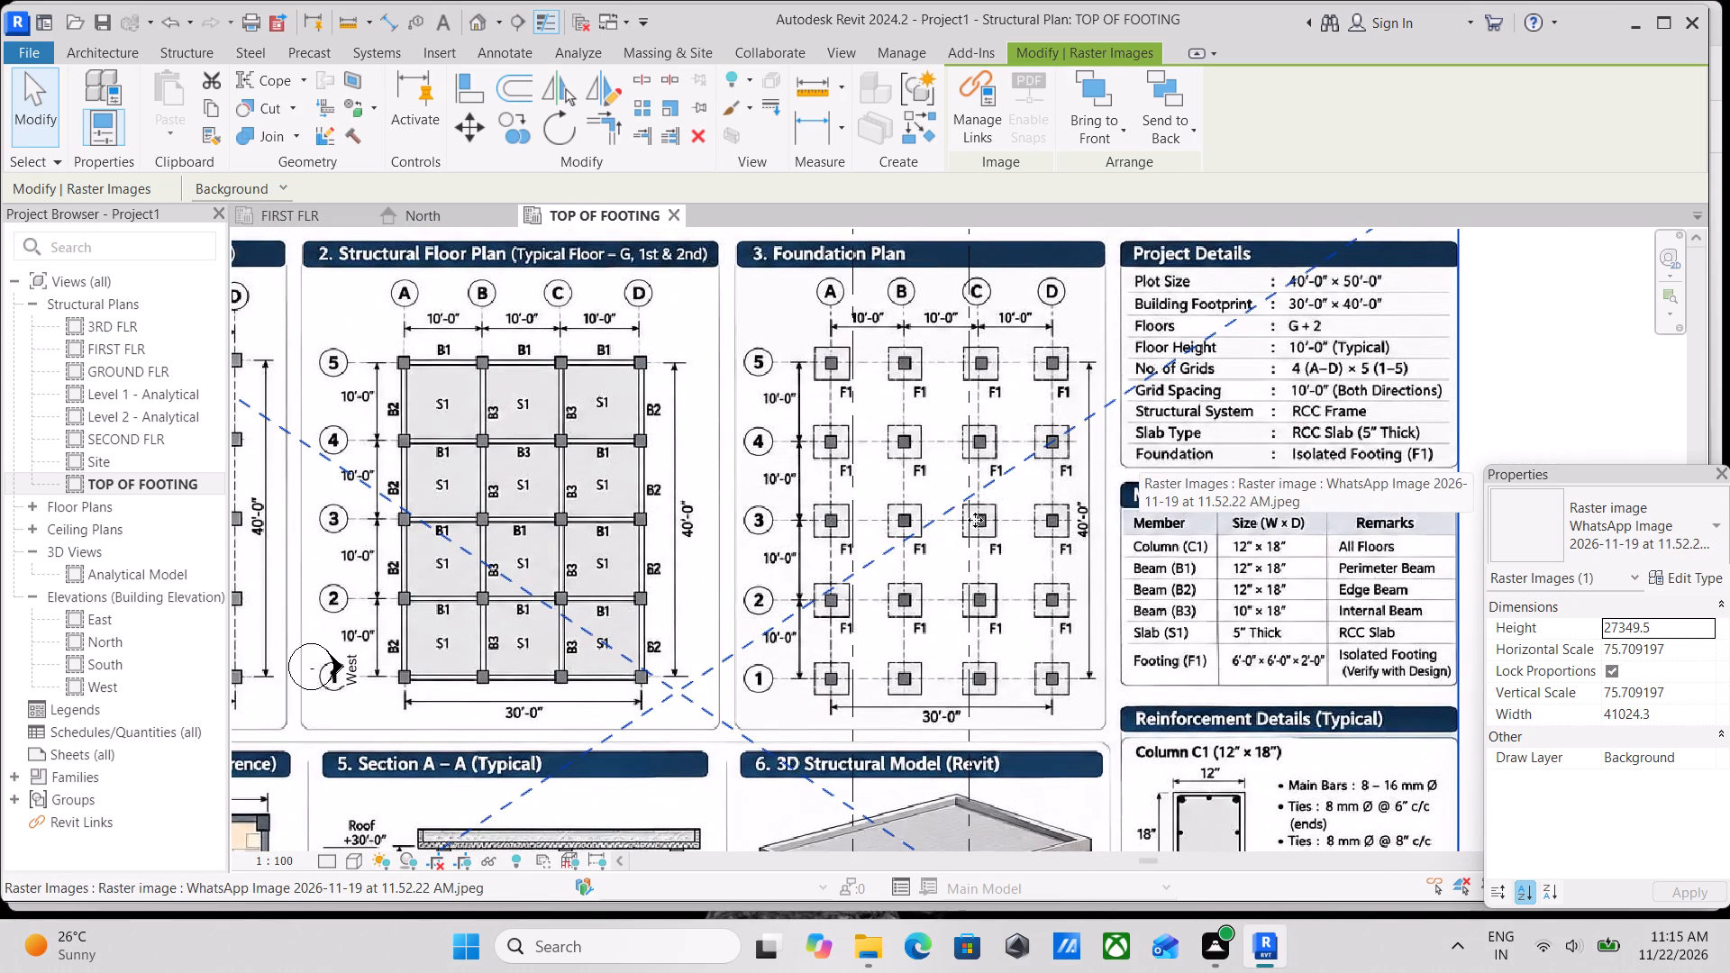
scroll(951, 531, up, 2)
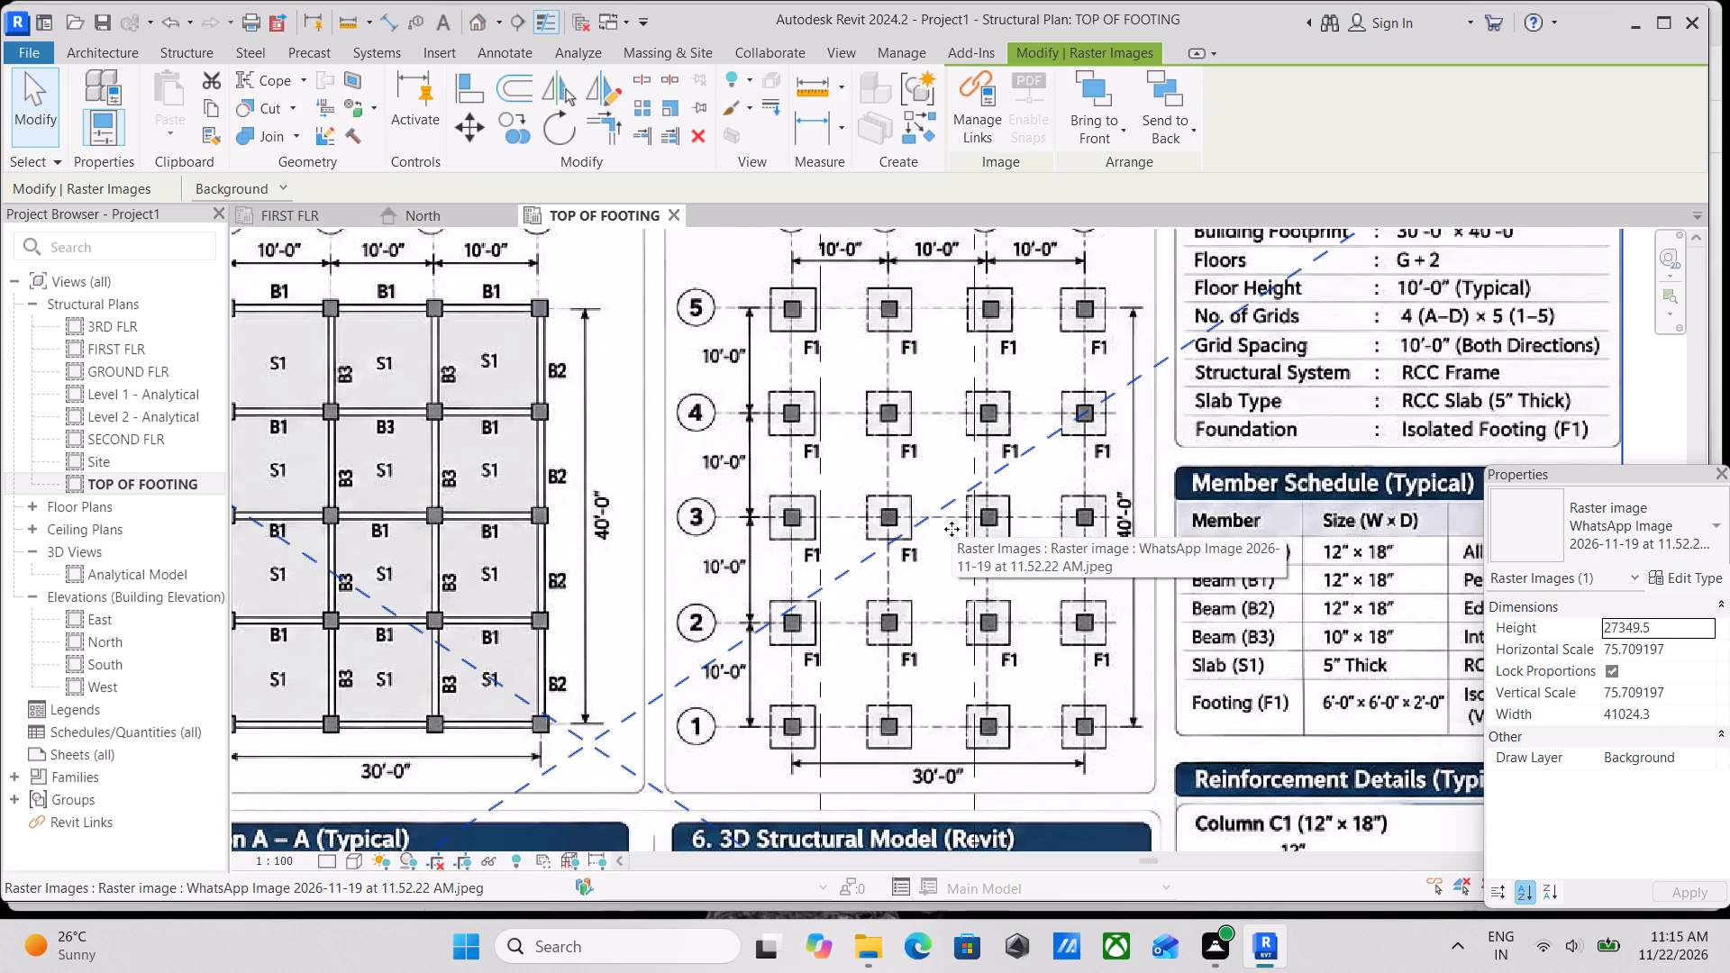
Nudge the imported sheet west and back east until column line A of the Foundation Plan sits on grid 1.
key(Left)
key(Left)
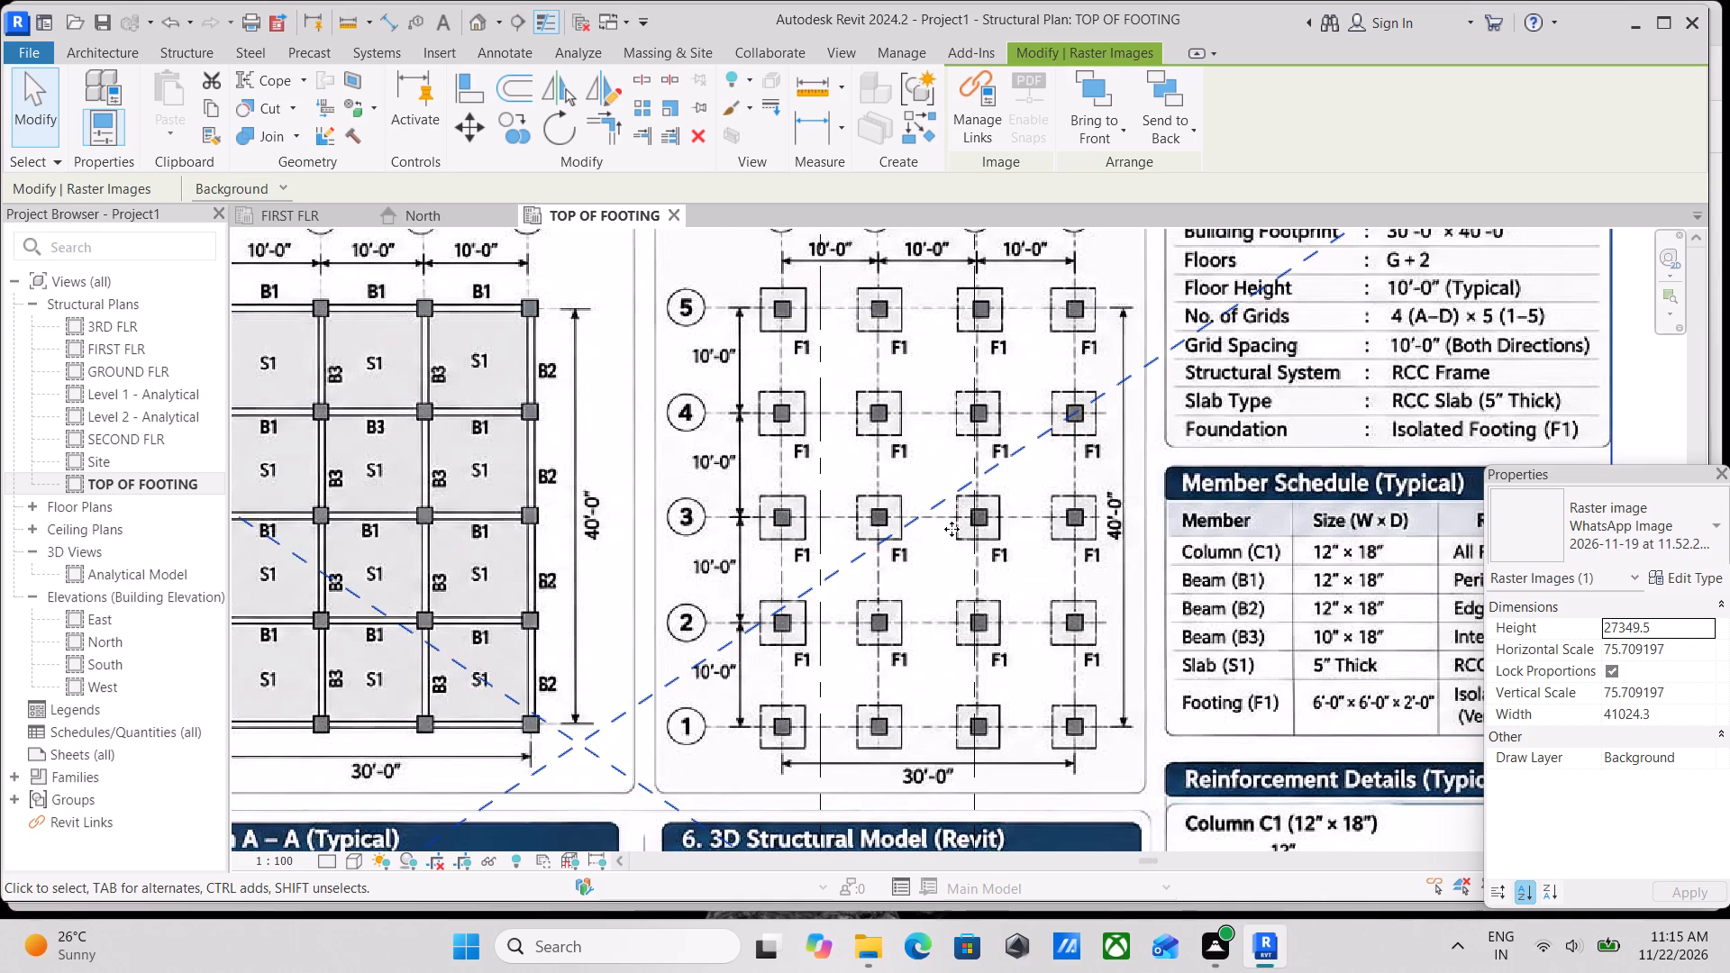
key(Right)
key(Right)
key(Right)
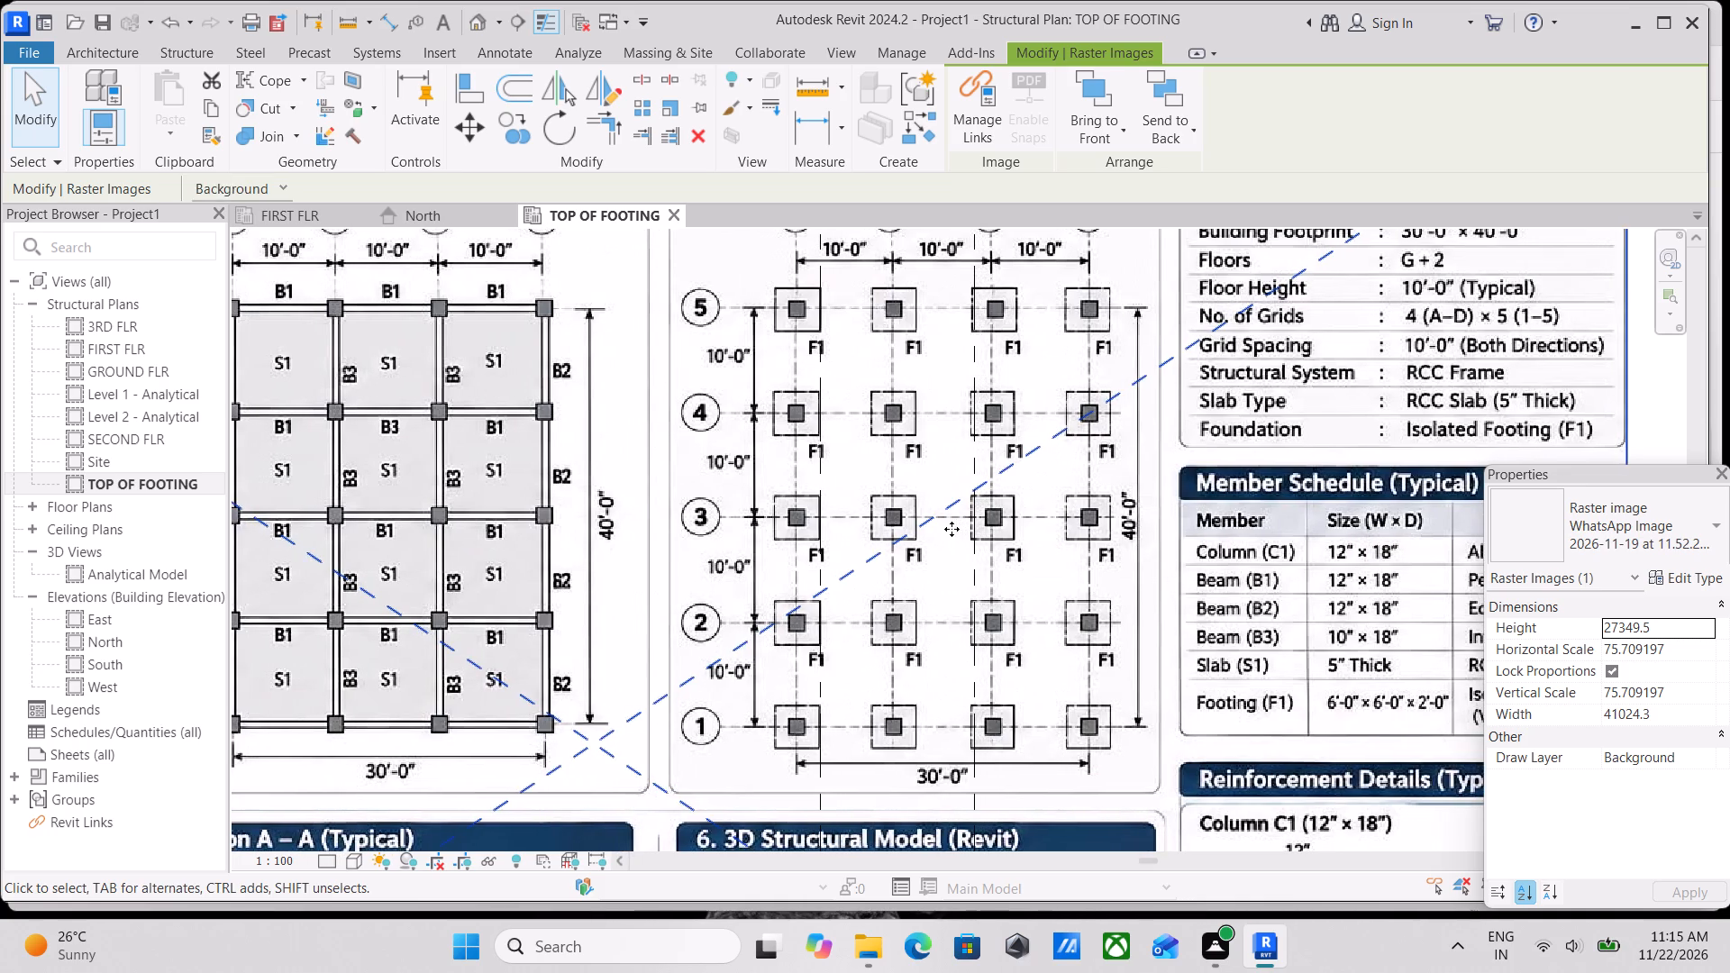
key(Right)
key(Right)
key(Right)
key(Right)
key(Right)
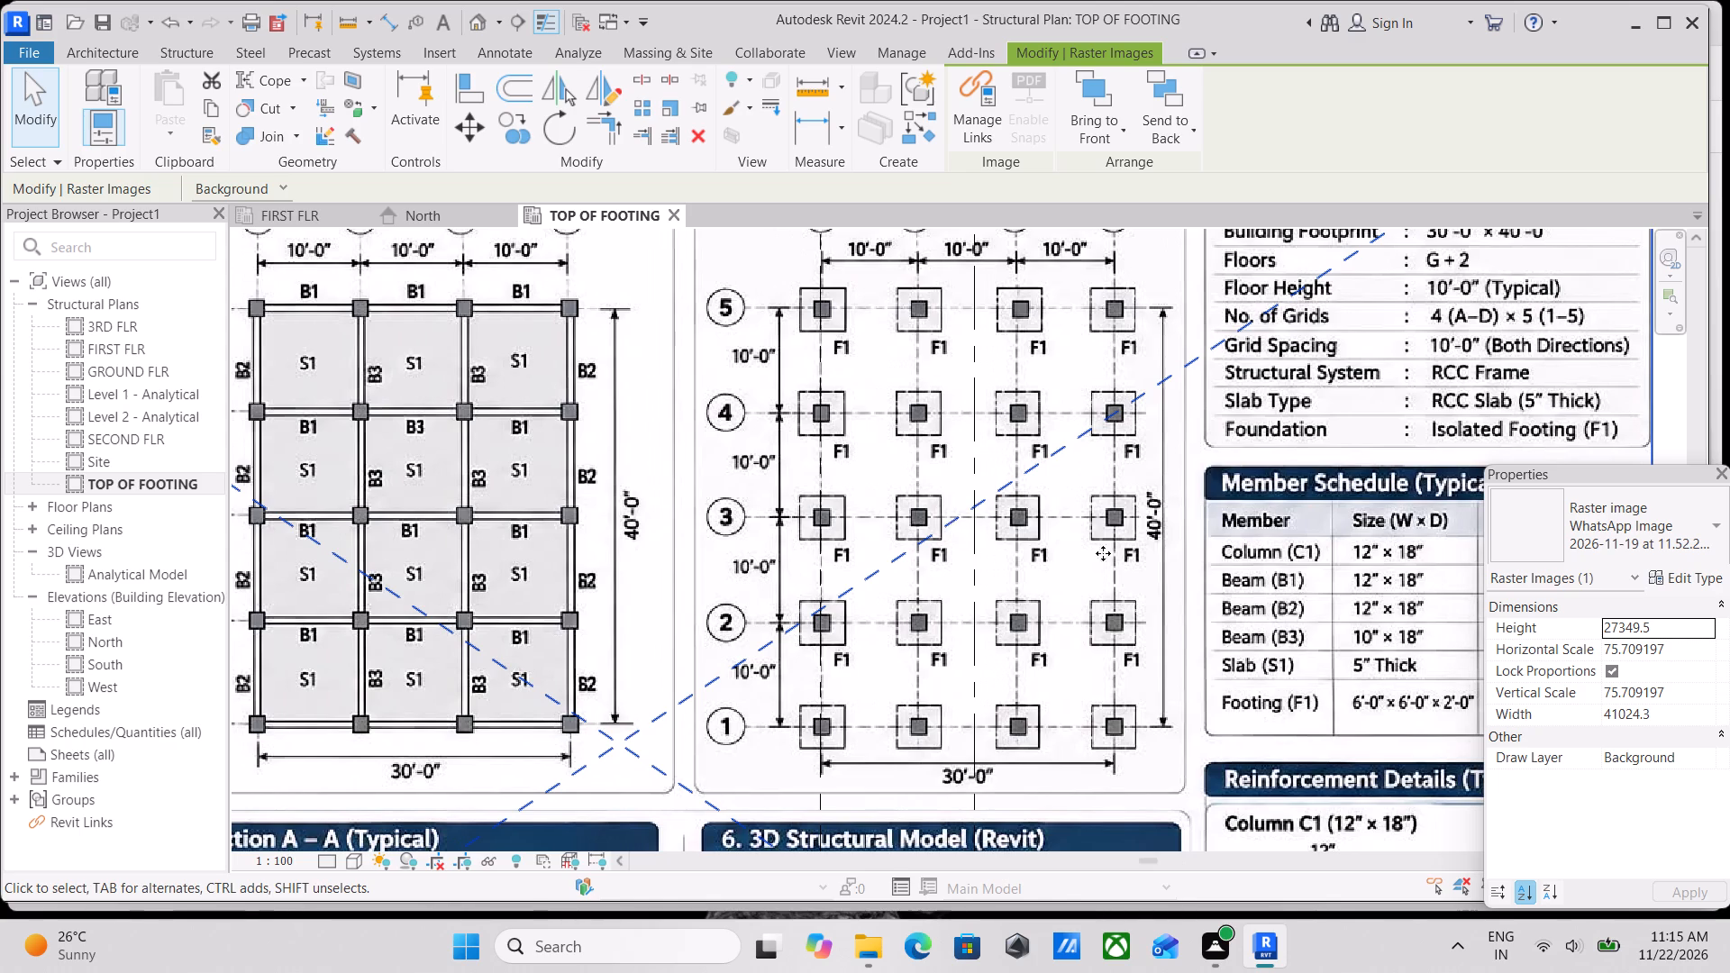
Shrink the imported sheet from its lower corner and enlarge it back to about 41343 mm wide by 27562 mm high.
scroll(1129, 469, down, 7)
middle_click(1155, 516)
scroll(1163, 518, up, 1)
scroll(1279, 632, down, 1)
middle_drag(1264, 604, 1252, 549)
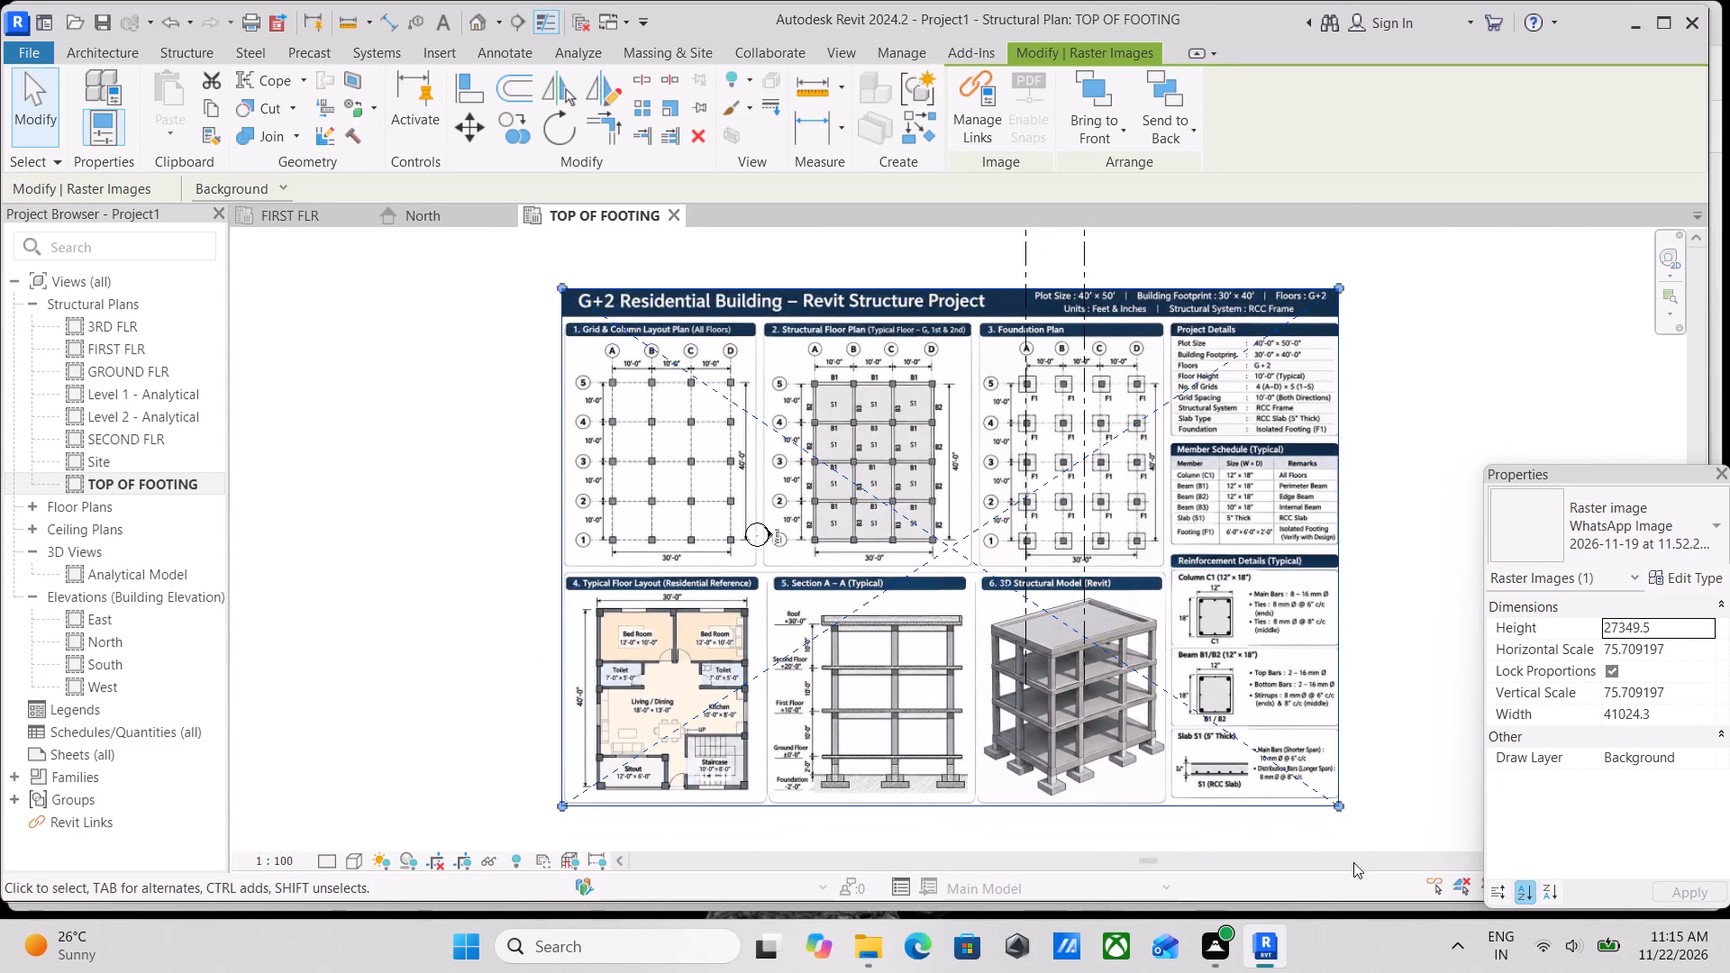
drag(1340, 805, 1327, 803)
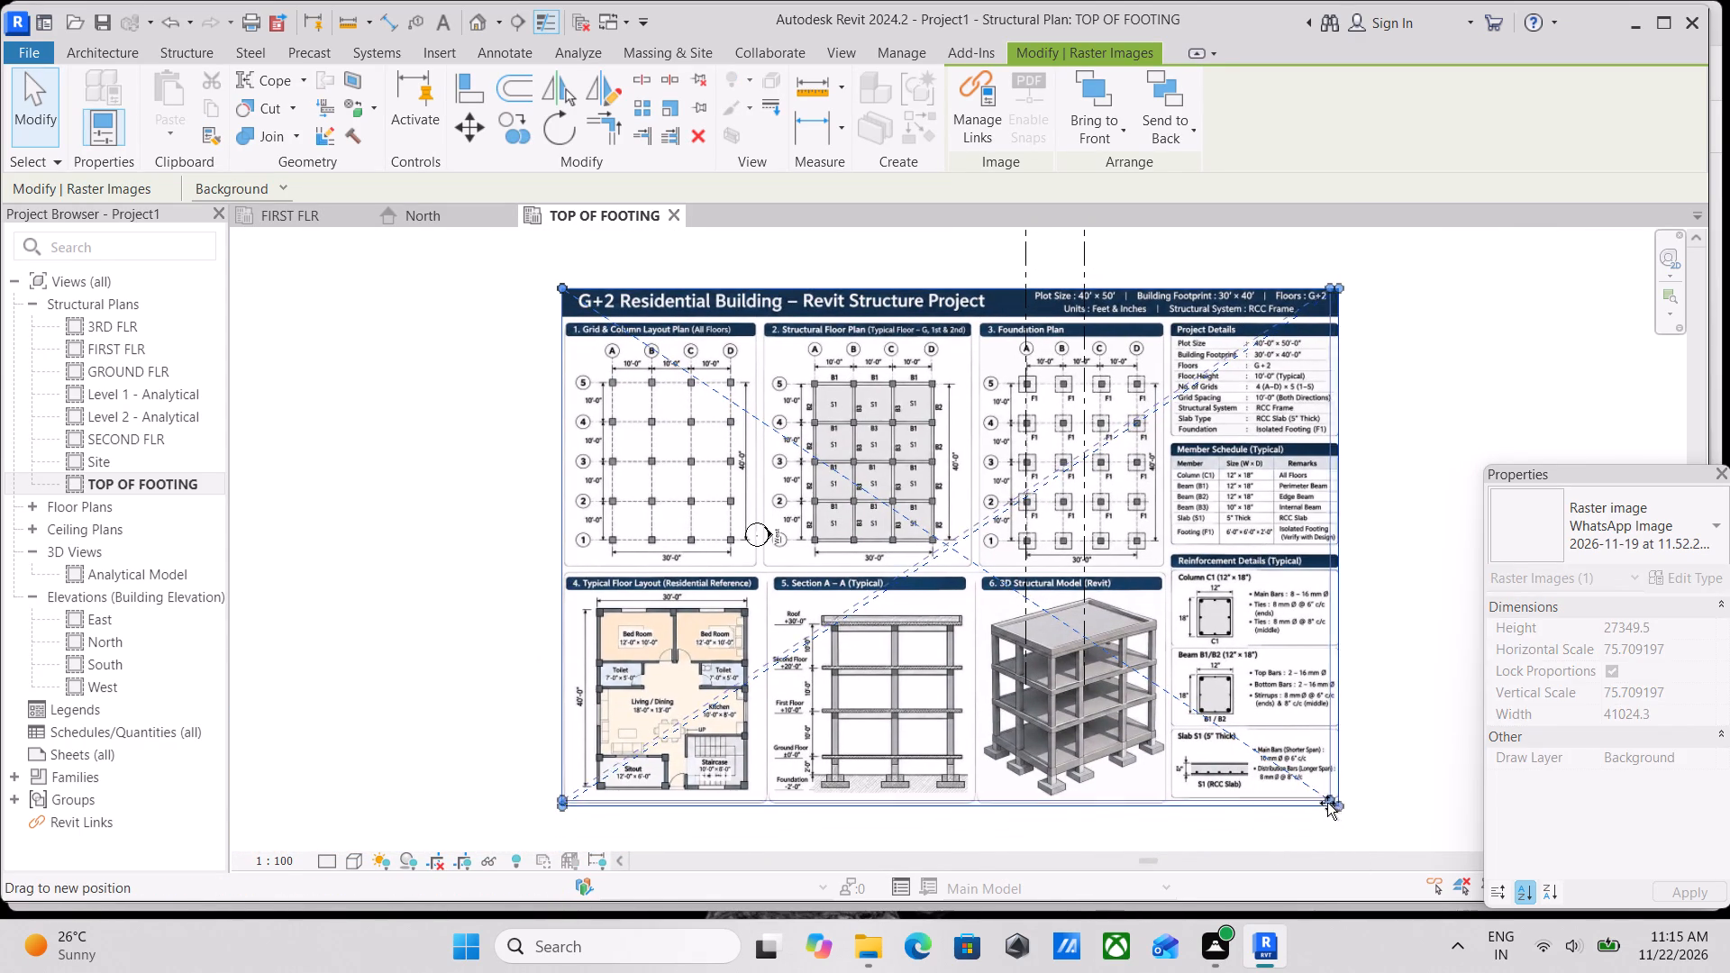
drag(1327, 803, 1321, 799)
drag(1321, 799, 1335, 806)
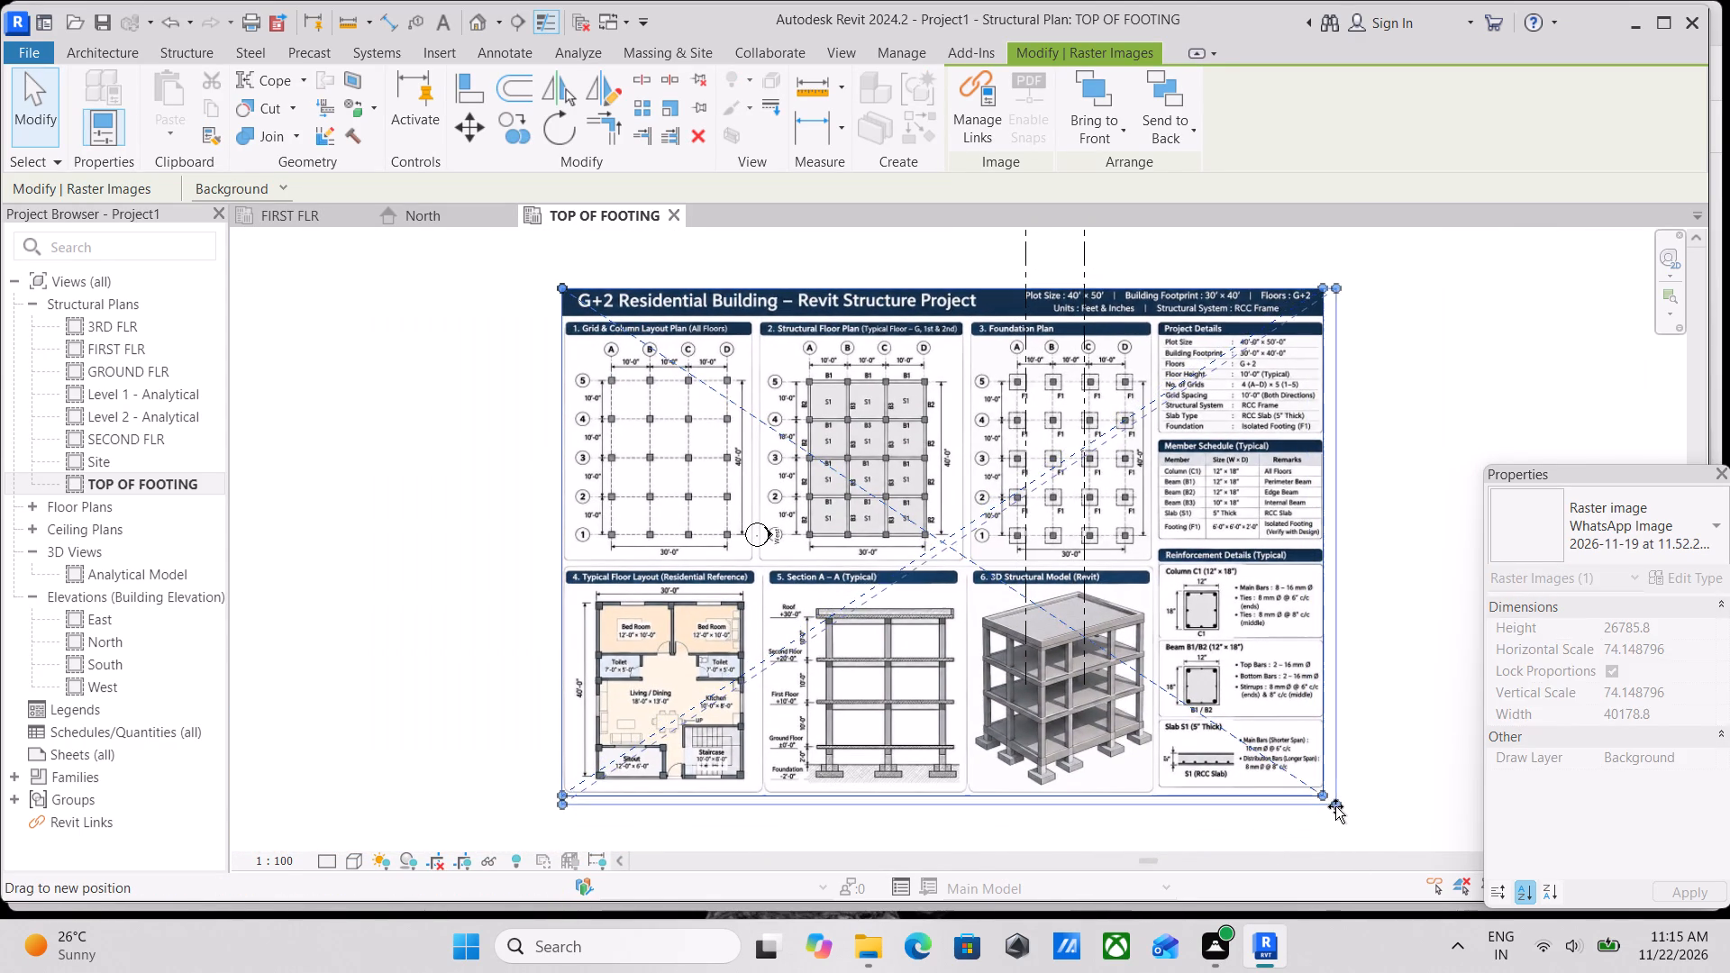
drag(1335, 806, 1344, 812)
Reduce the imported sheet from its two upper corners in small steps to about 39280 mm wide by 26187 mm high.
scroll(1264, 442, up, 1)
middle_drag(1264, 452, 1244, 547)
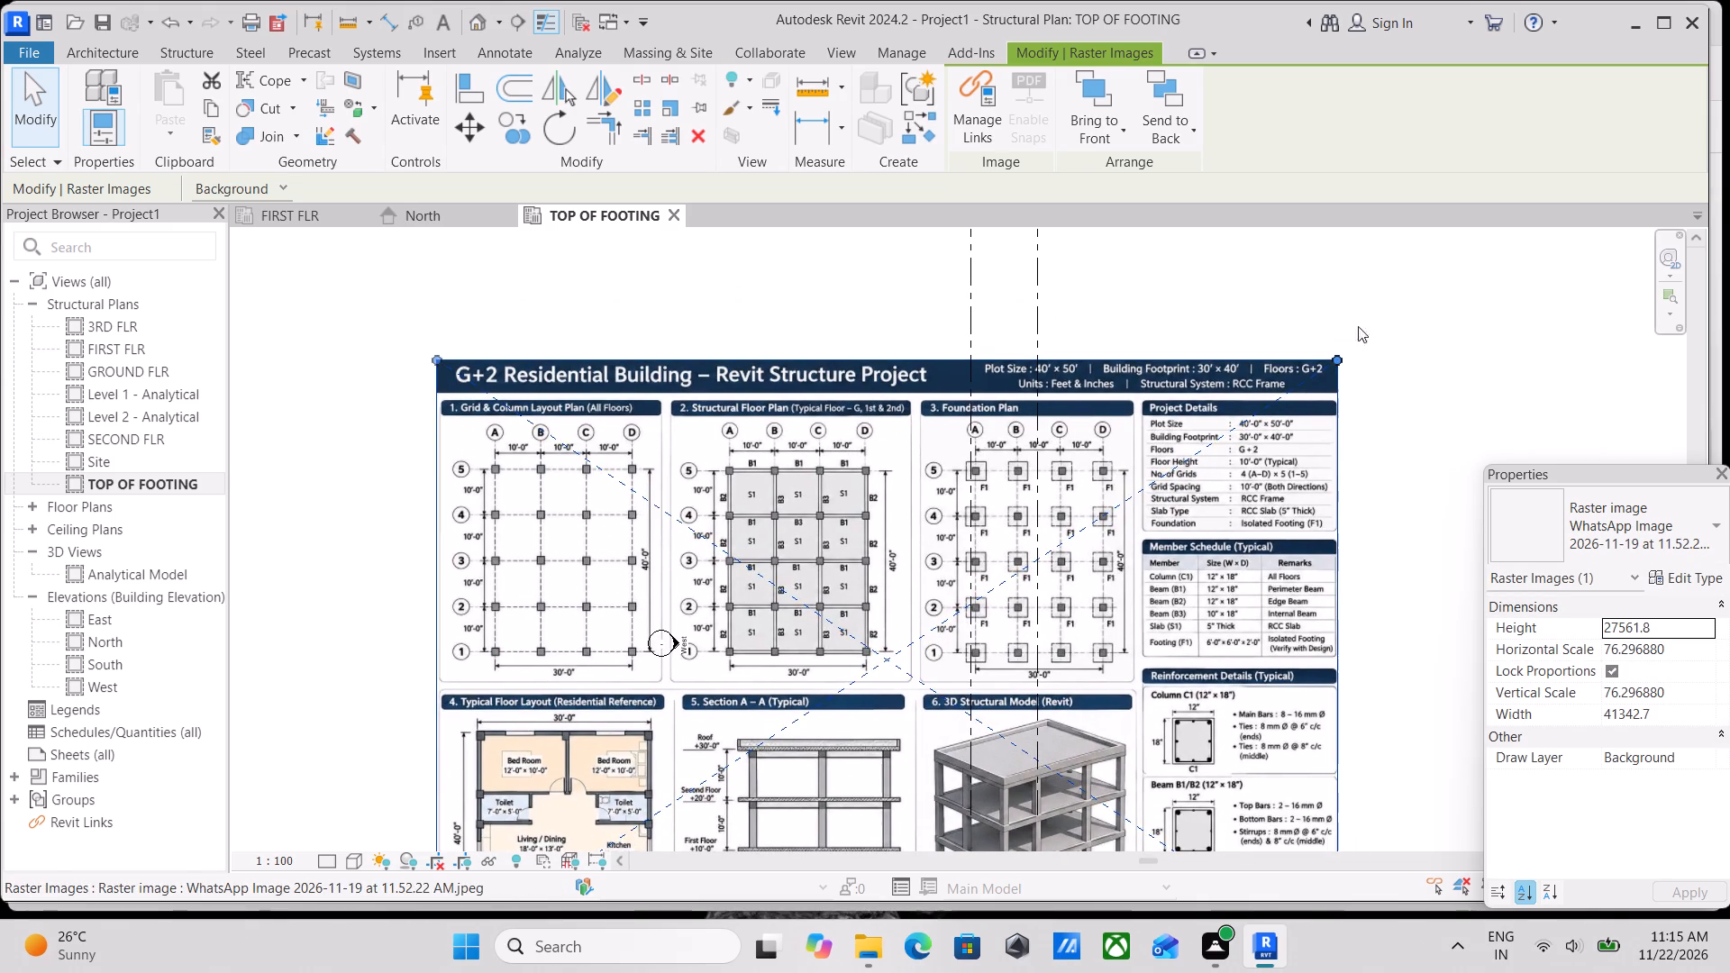
drag(442, 363, 464, 377)
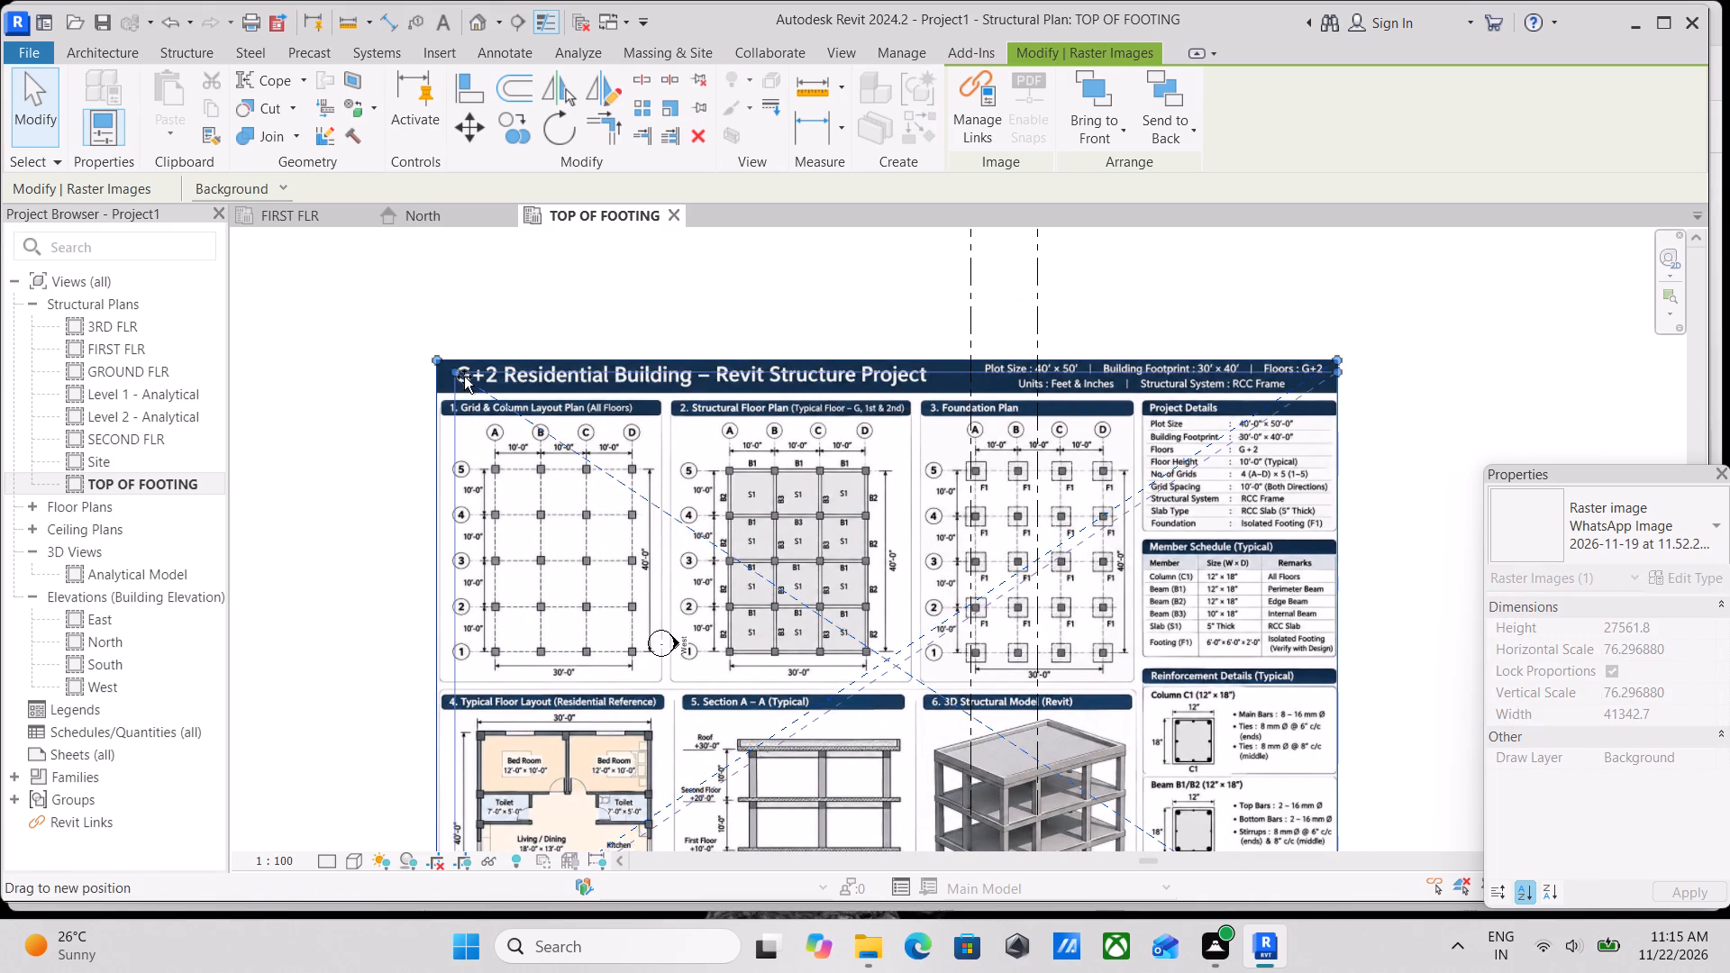
drag(464, 377, 465, 377)
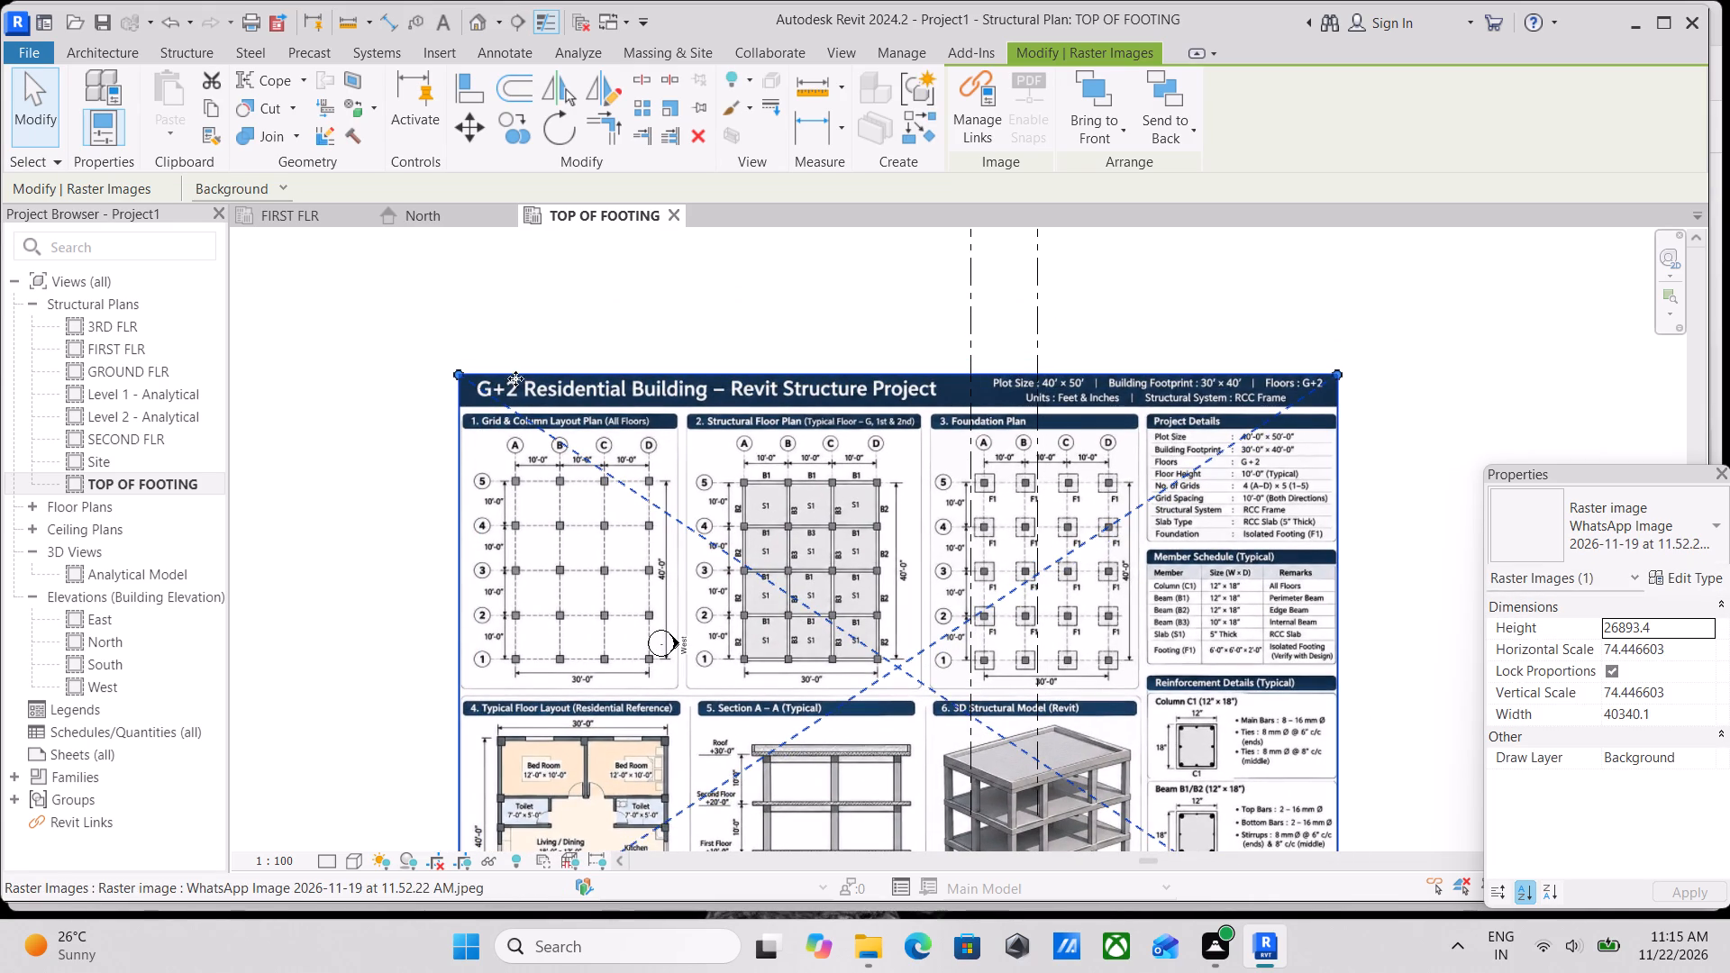
drag(466, 380, 475, 386)
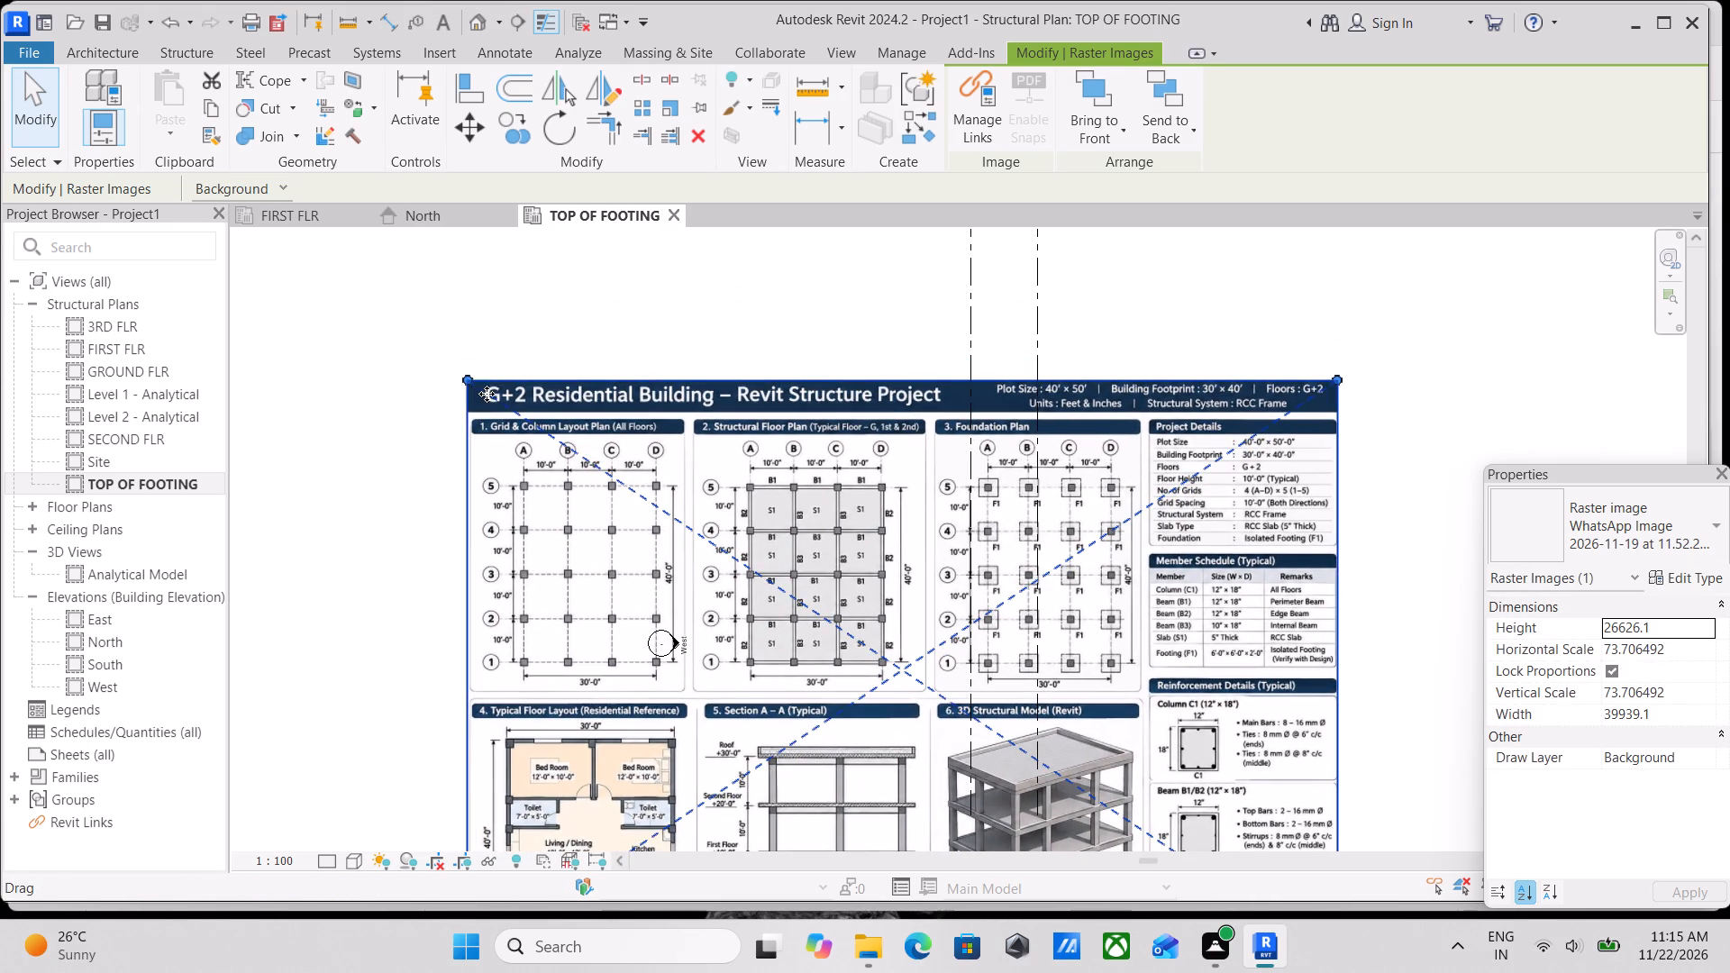
drag(1336, 382, 1319, 387)
Check the Foundation Plan's columns against the grids and reduce the sheet from its lower corner to about 38534 mm wide by 25689 mm high.
middle_drag(1258, 415, 1280, 412)
scroll(1258, 439, up, 2)
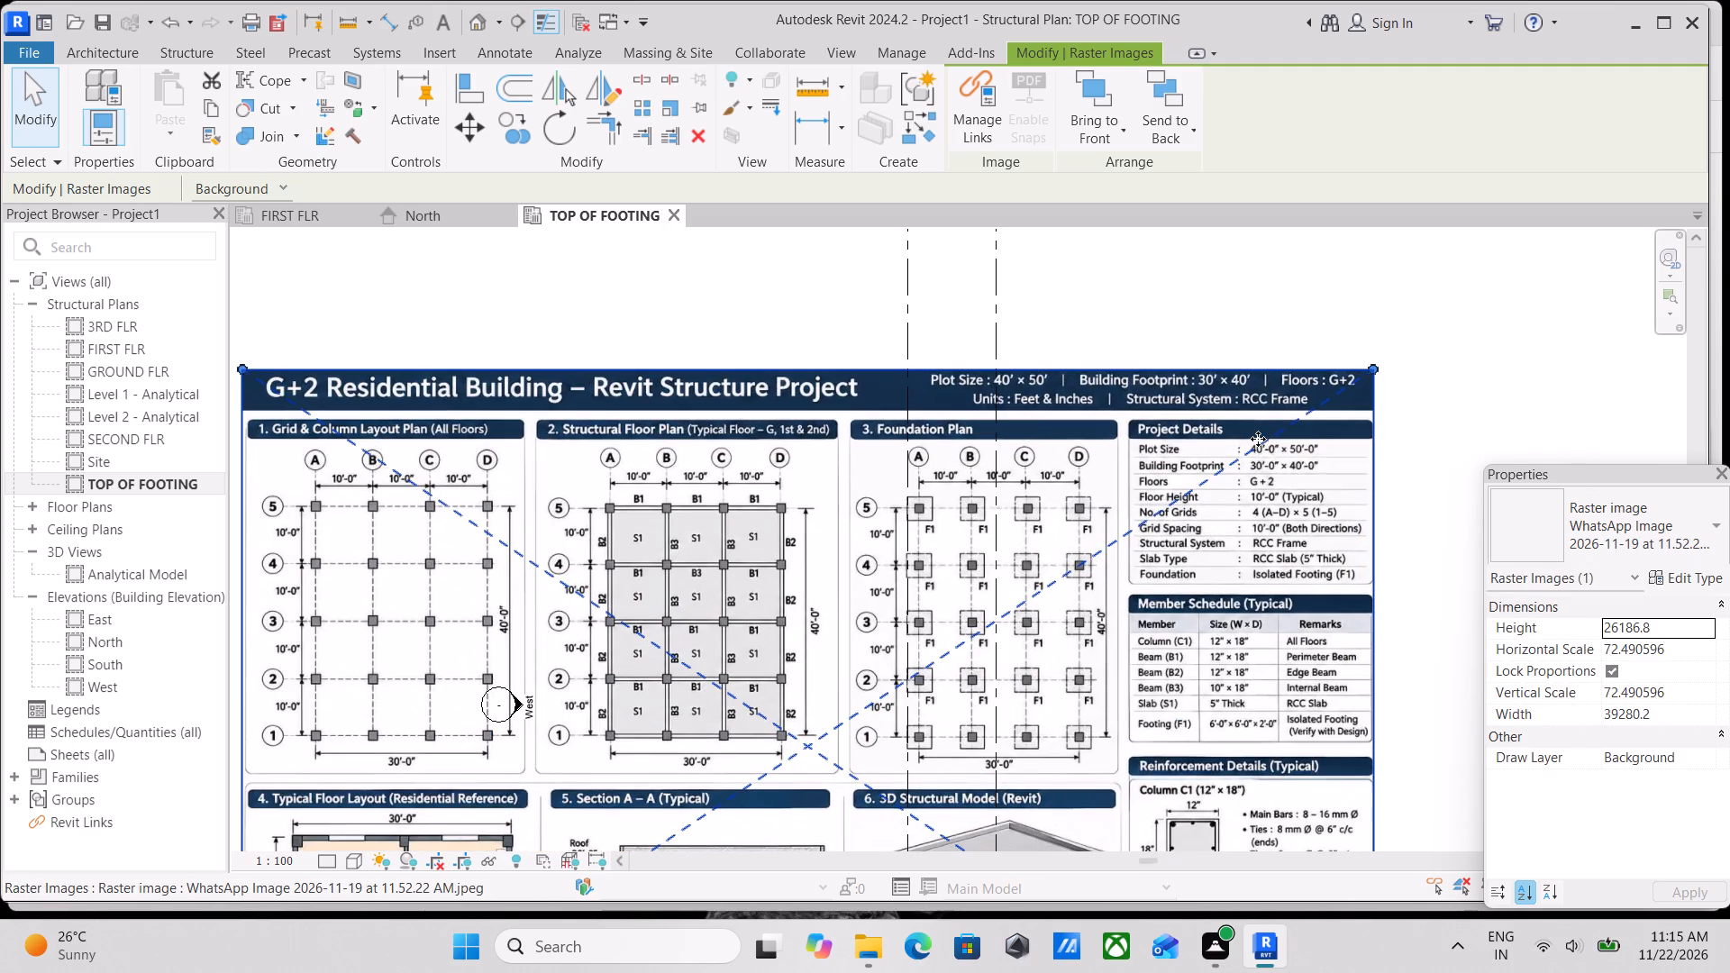
scroll(1261, 480, up, 2)
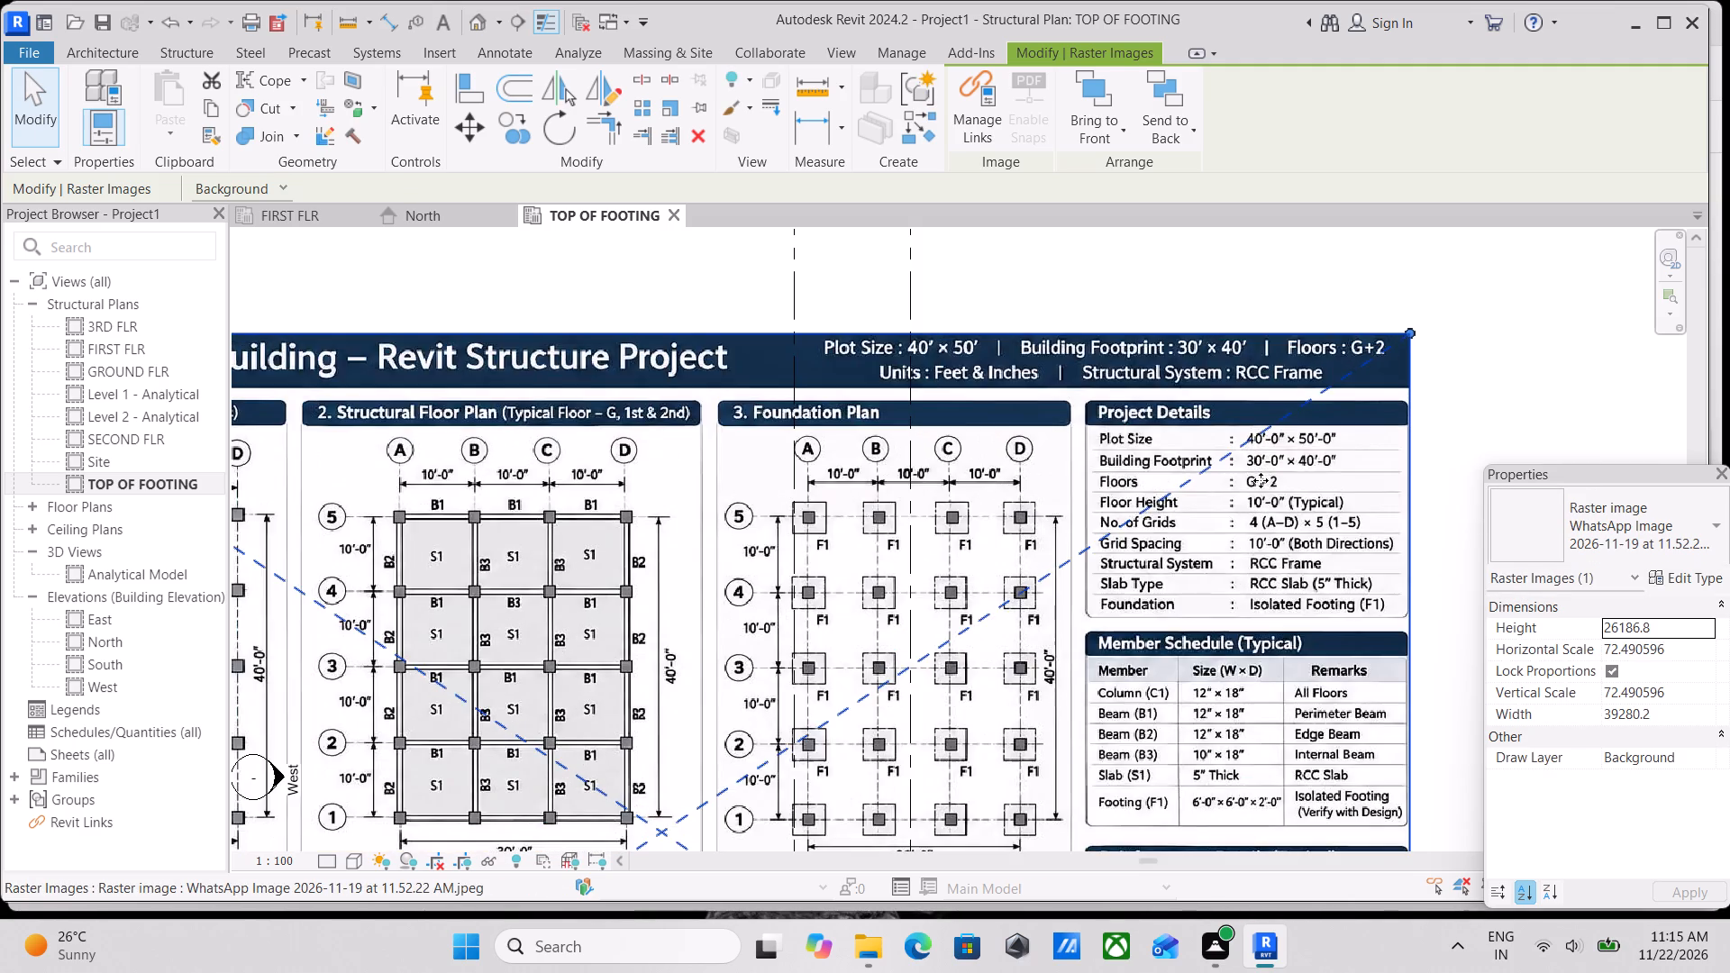
scroll(1084, 524, up, 3)
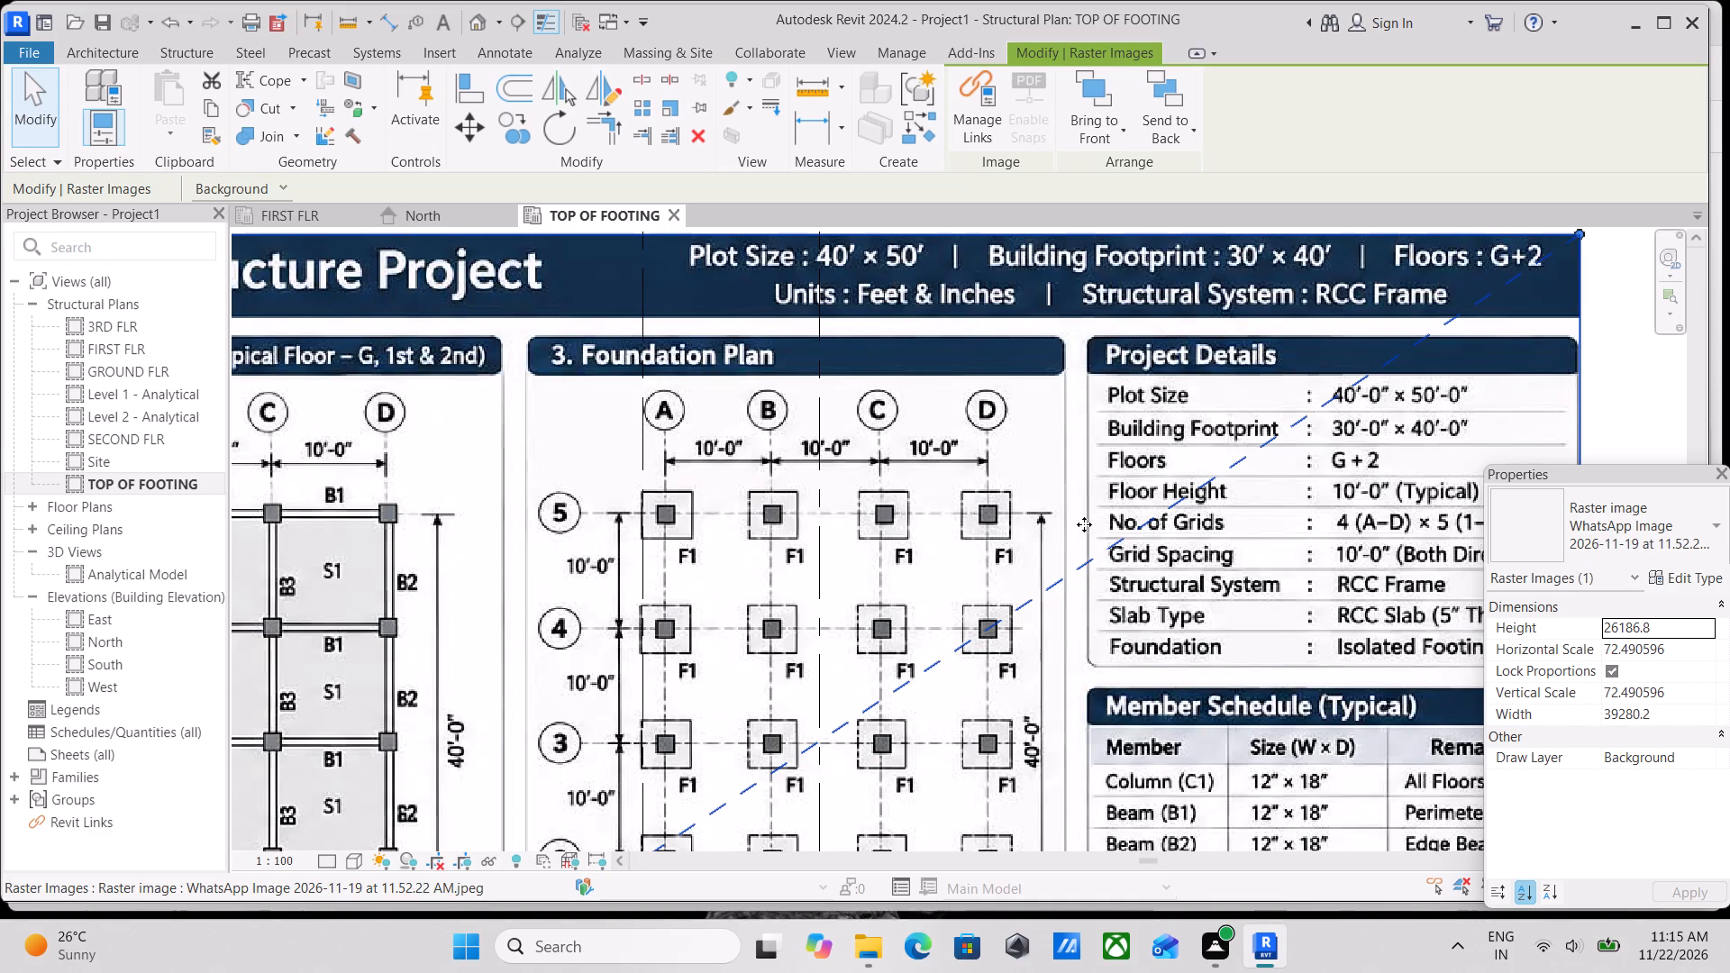
scroll(1061, 628, up, 3)
scroll(976, 537, down, 5)
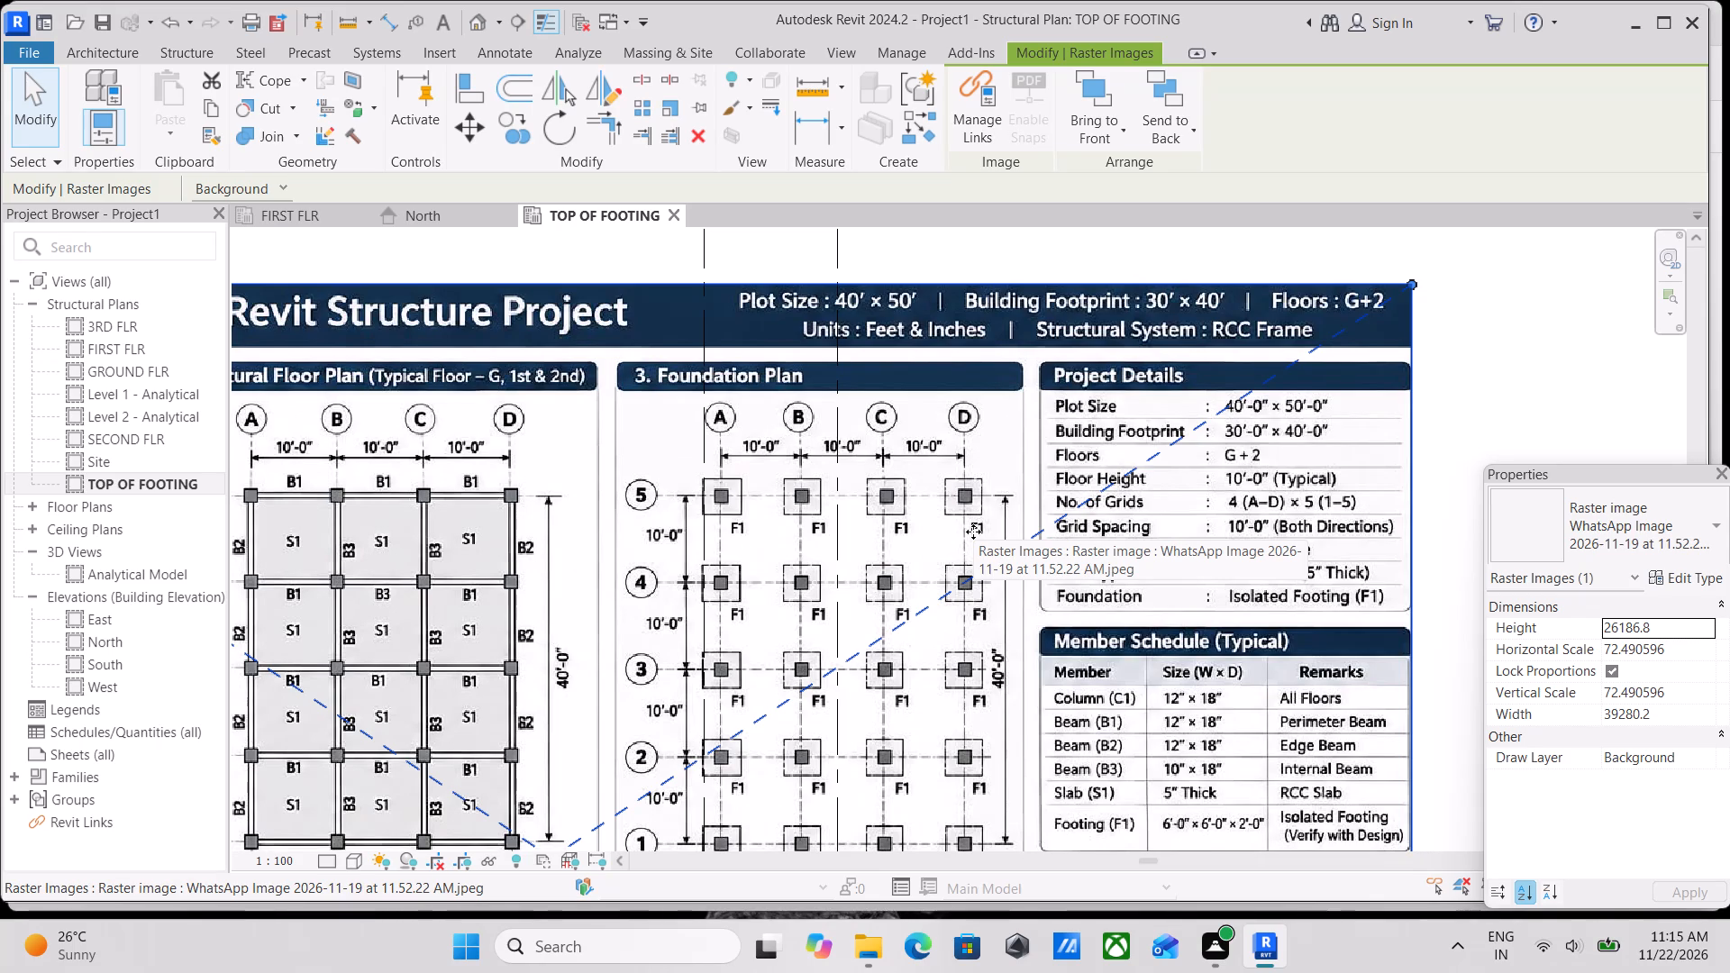
scroll(913, 559, down, 1)
middle_drag(930, 559, 946, 573)
scroll(1089, 523, down, 2)
middle_drag(1081, 509, 1079, 293)
scroll(1155, 707, down, 3)
middle_drag(1155, 696, 1174, 568)
drag(1269, 715, 1262, 715)
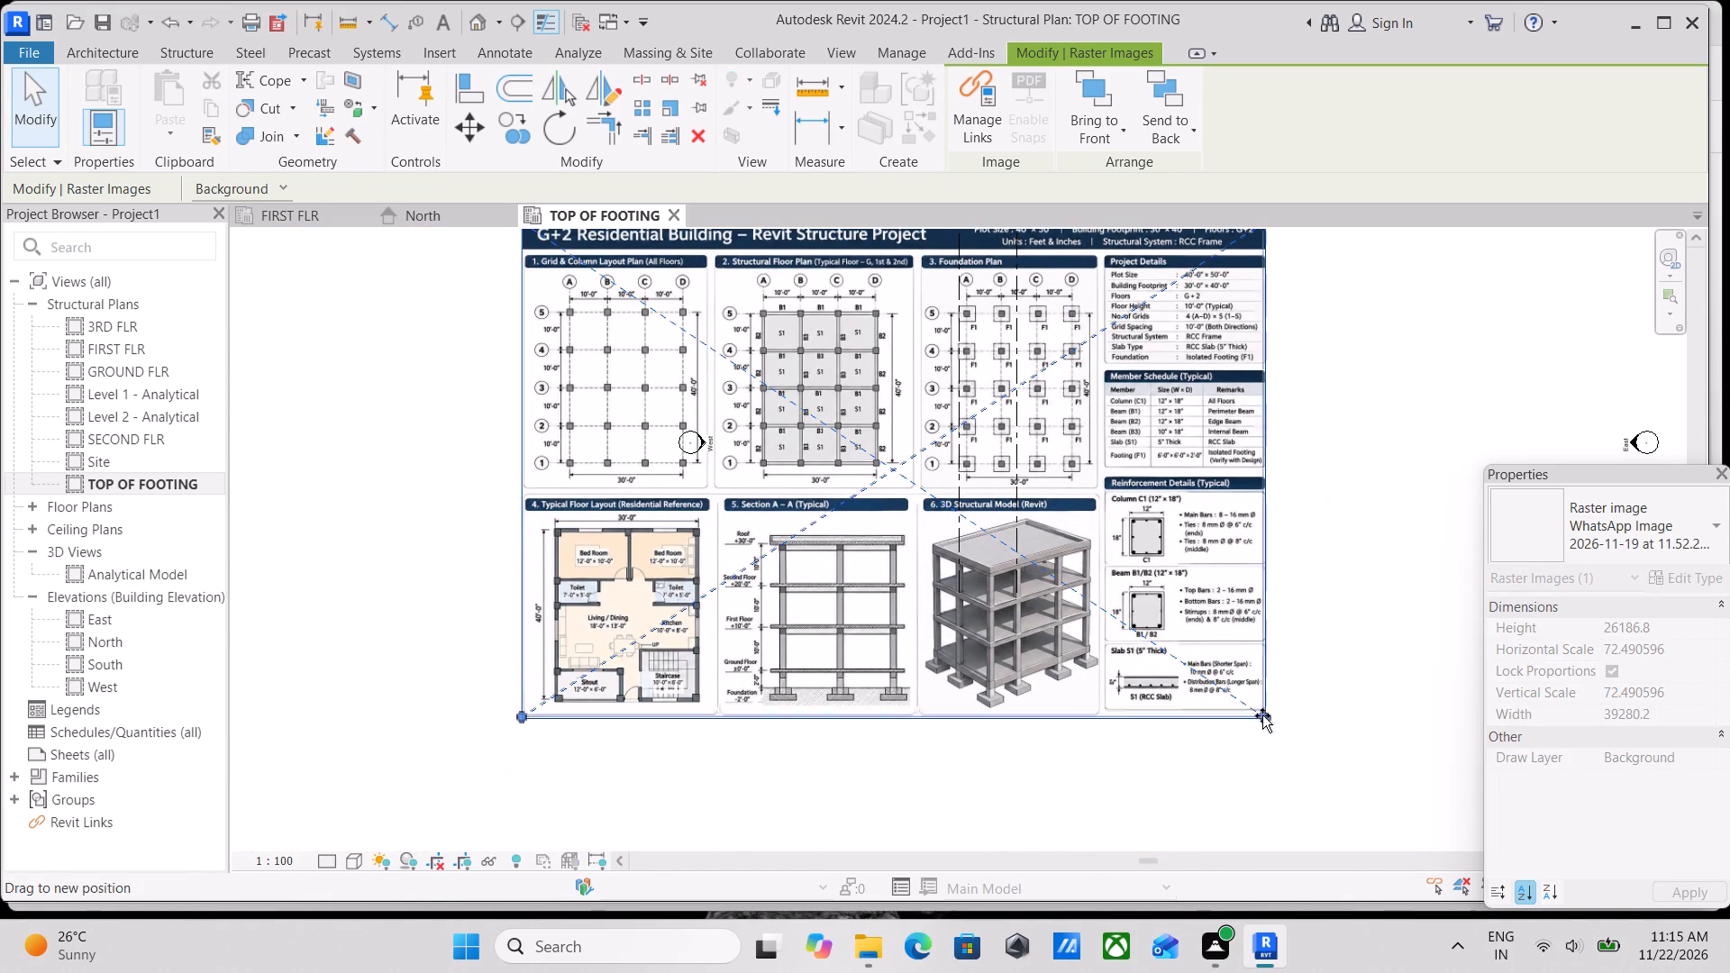
drag(1262, 715, 1251, 712)
Examine how column lines A to D of the Foundation Plan sit against grids 1 and 2 at the reduced size.
middle_drag(1175, 614, 1198, 688)
scroll(1198, 682, up, 2)
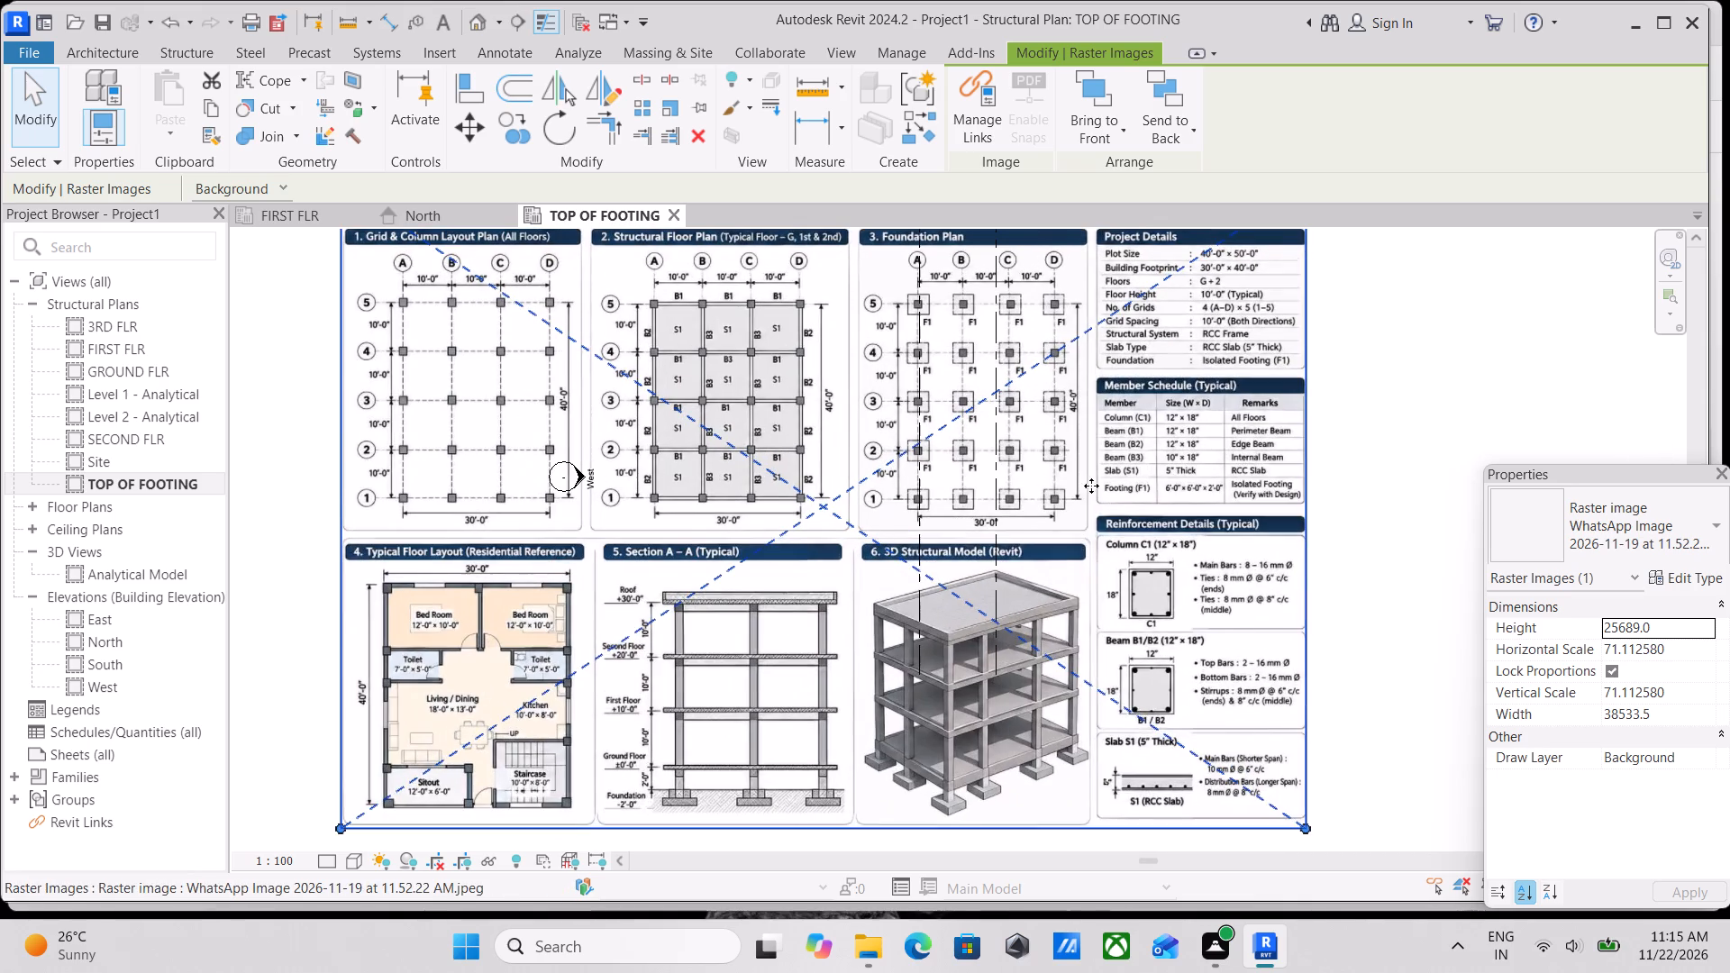
middle_drag(1012, 435, 977, 637)
scroll(924, 477, up, 4)
scroll(923, 551, up, 2)
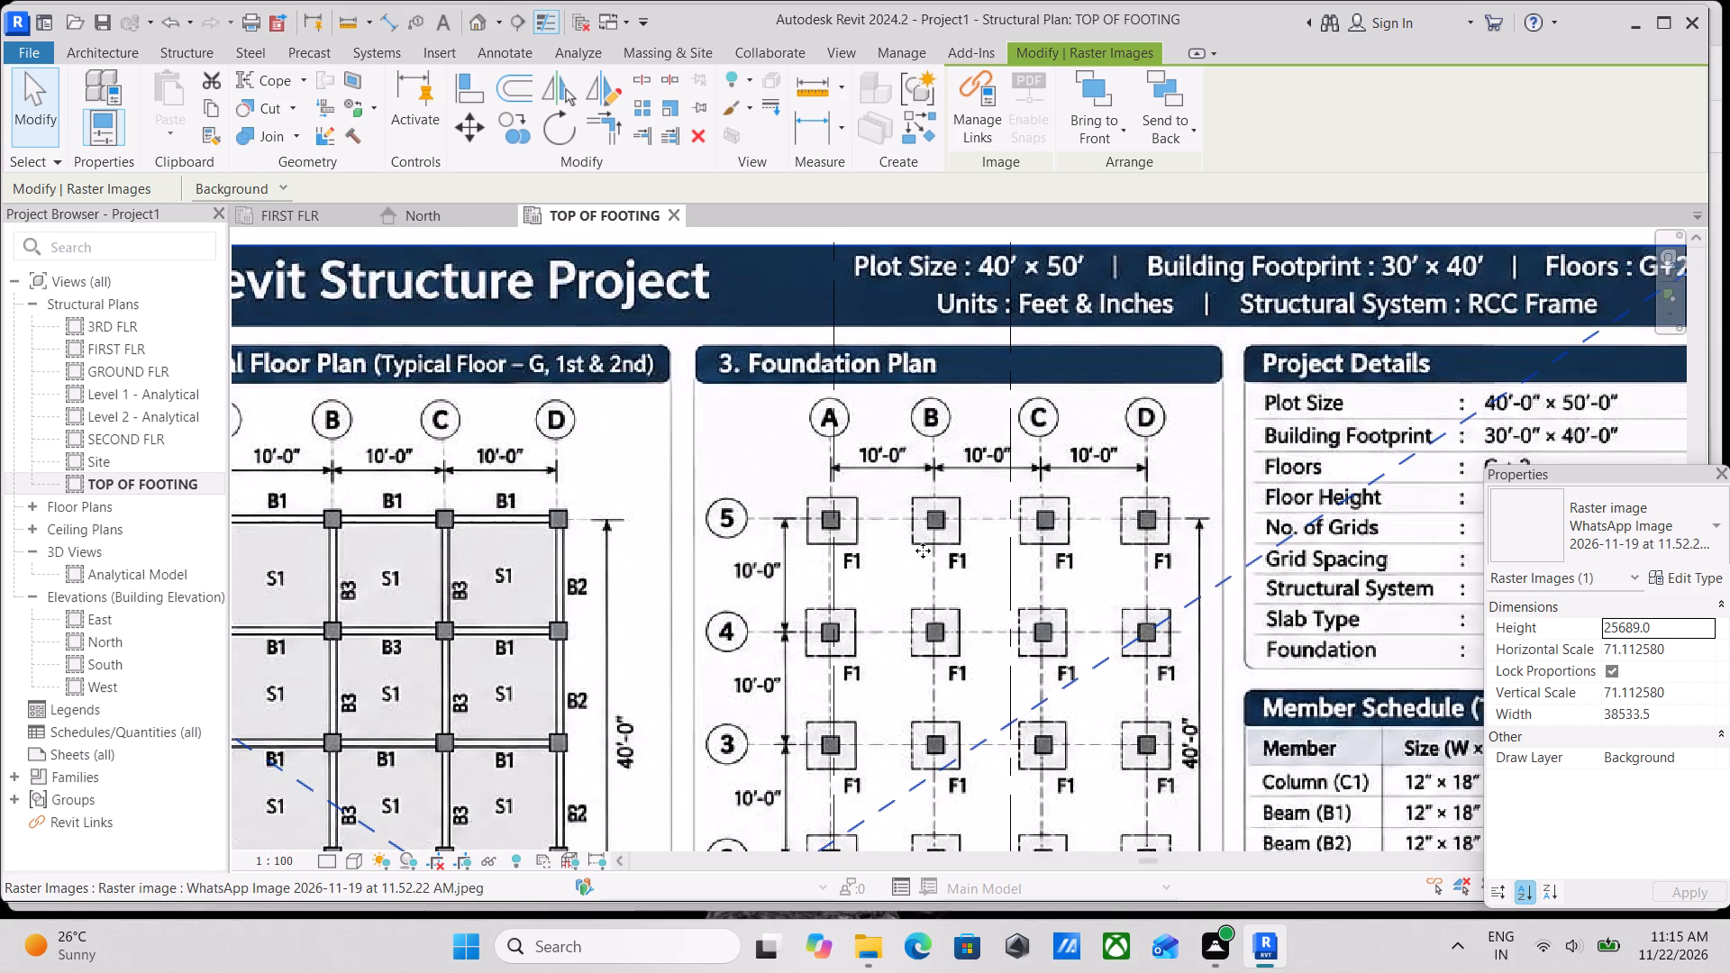
scroll(923, 550, up, 1)
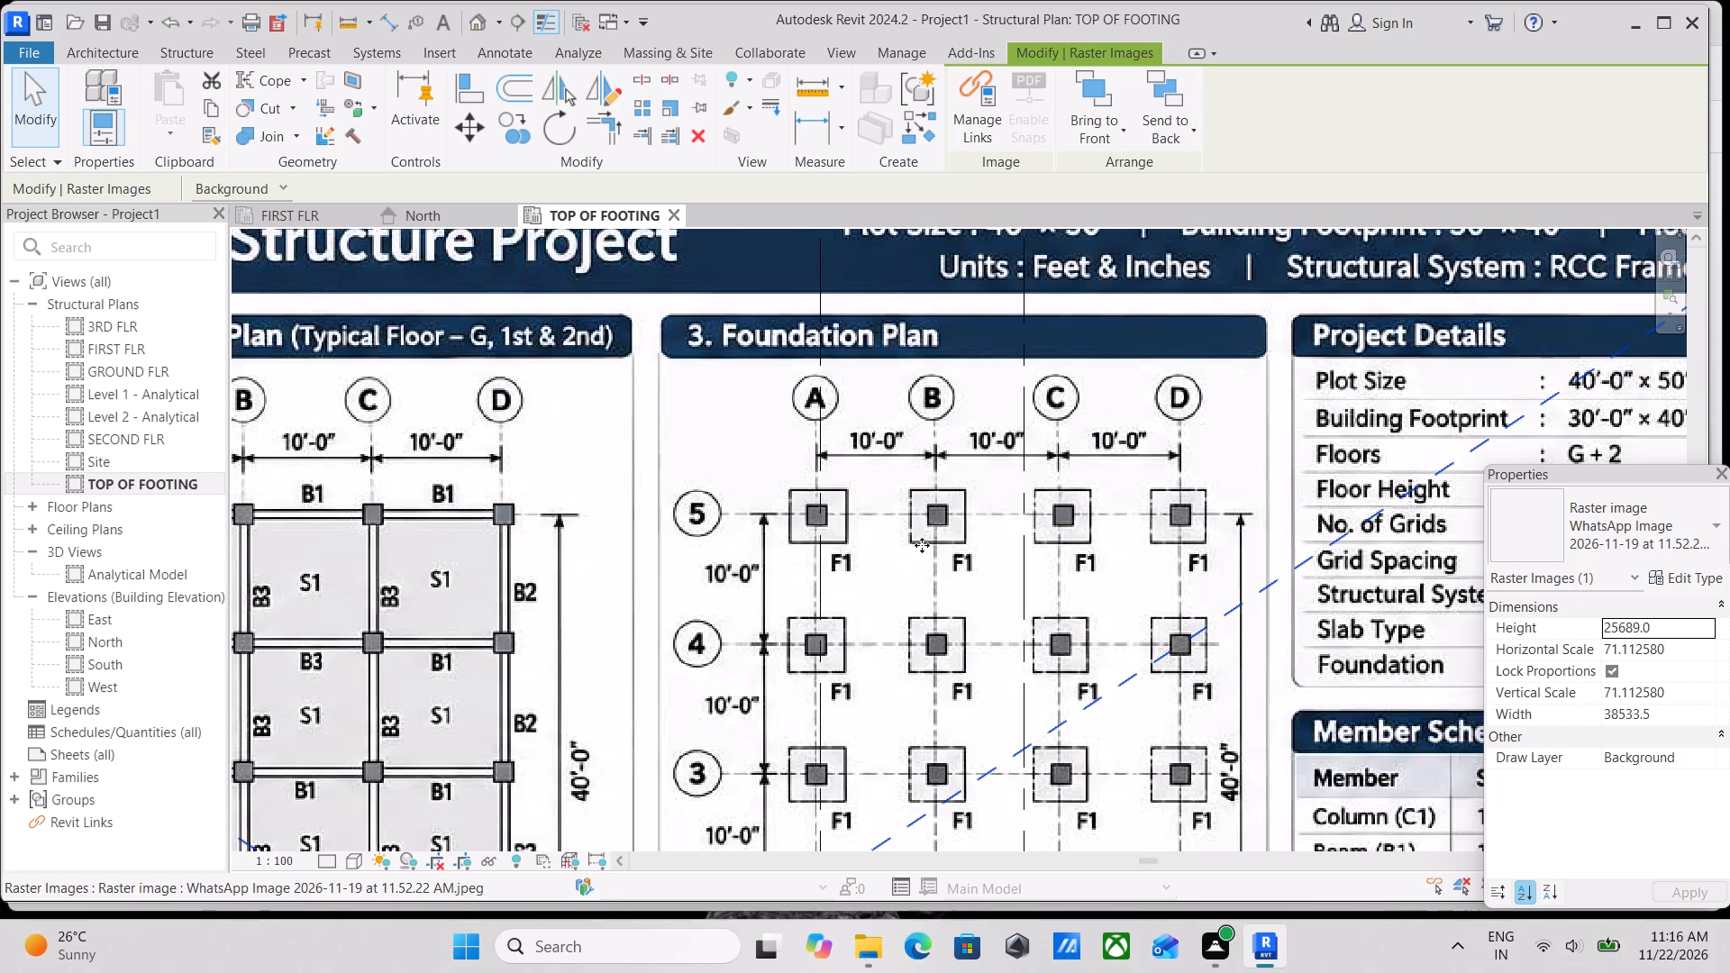
scroll(1039, 577, up, 2)
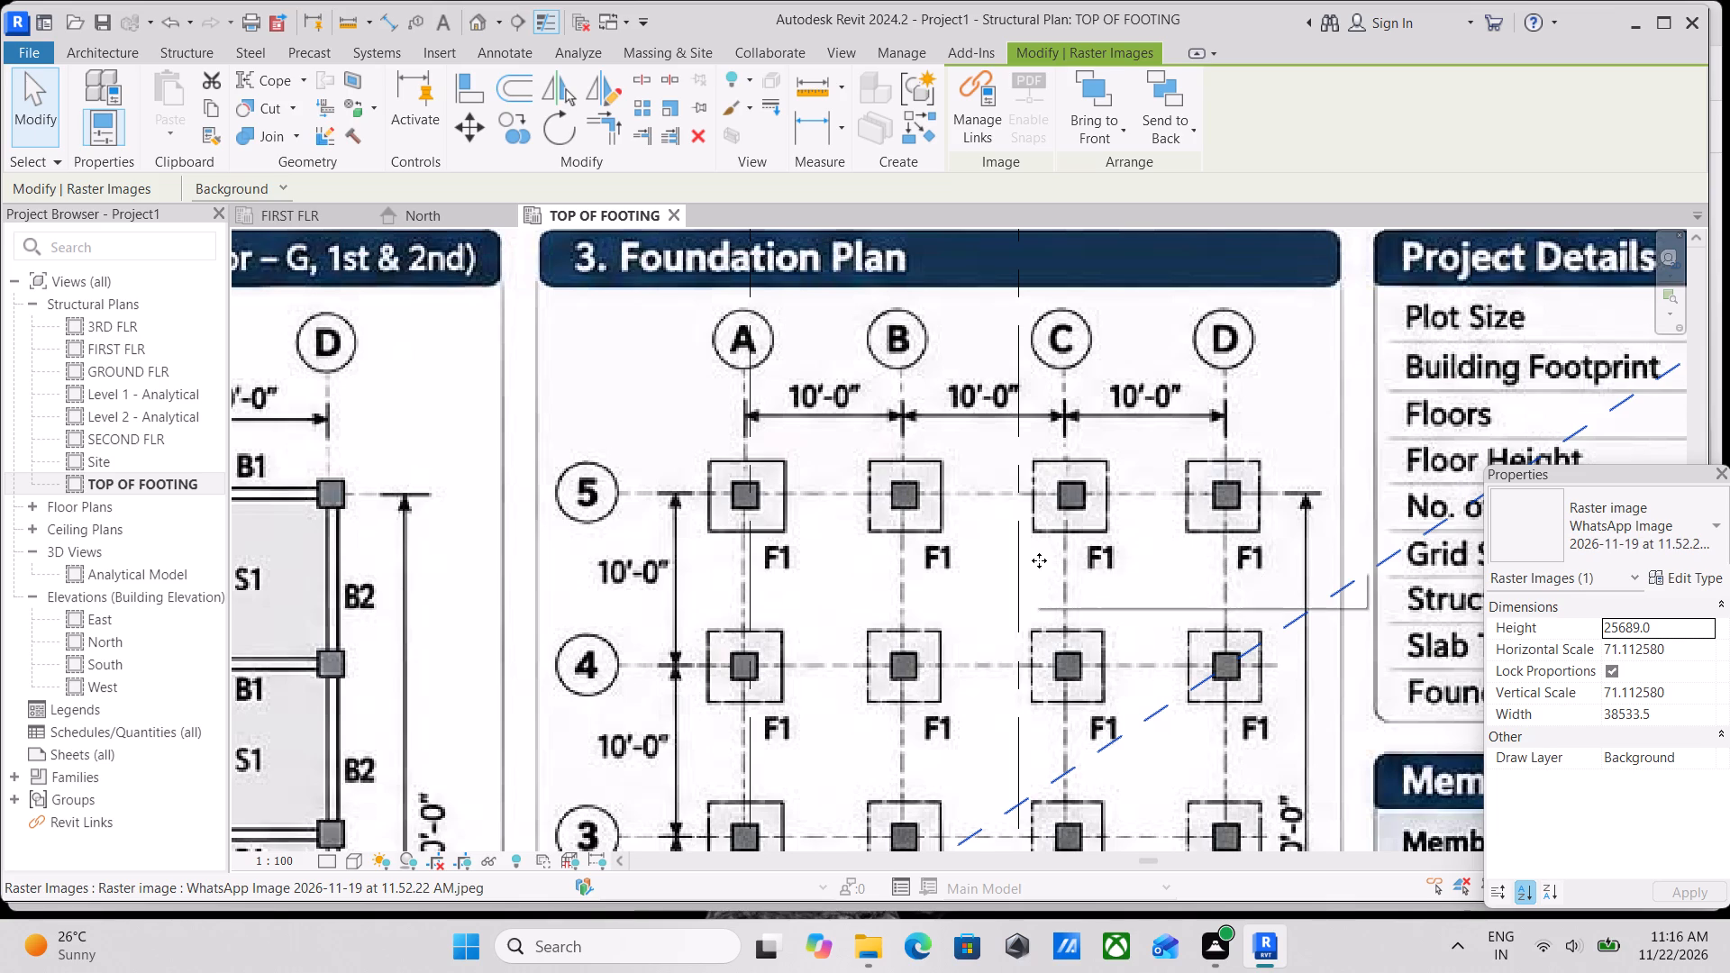
scroll(1209, 575, down, 1)
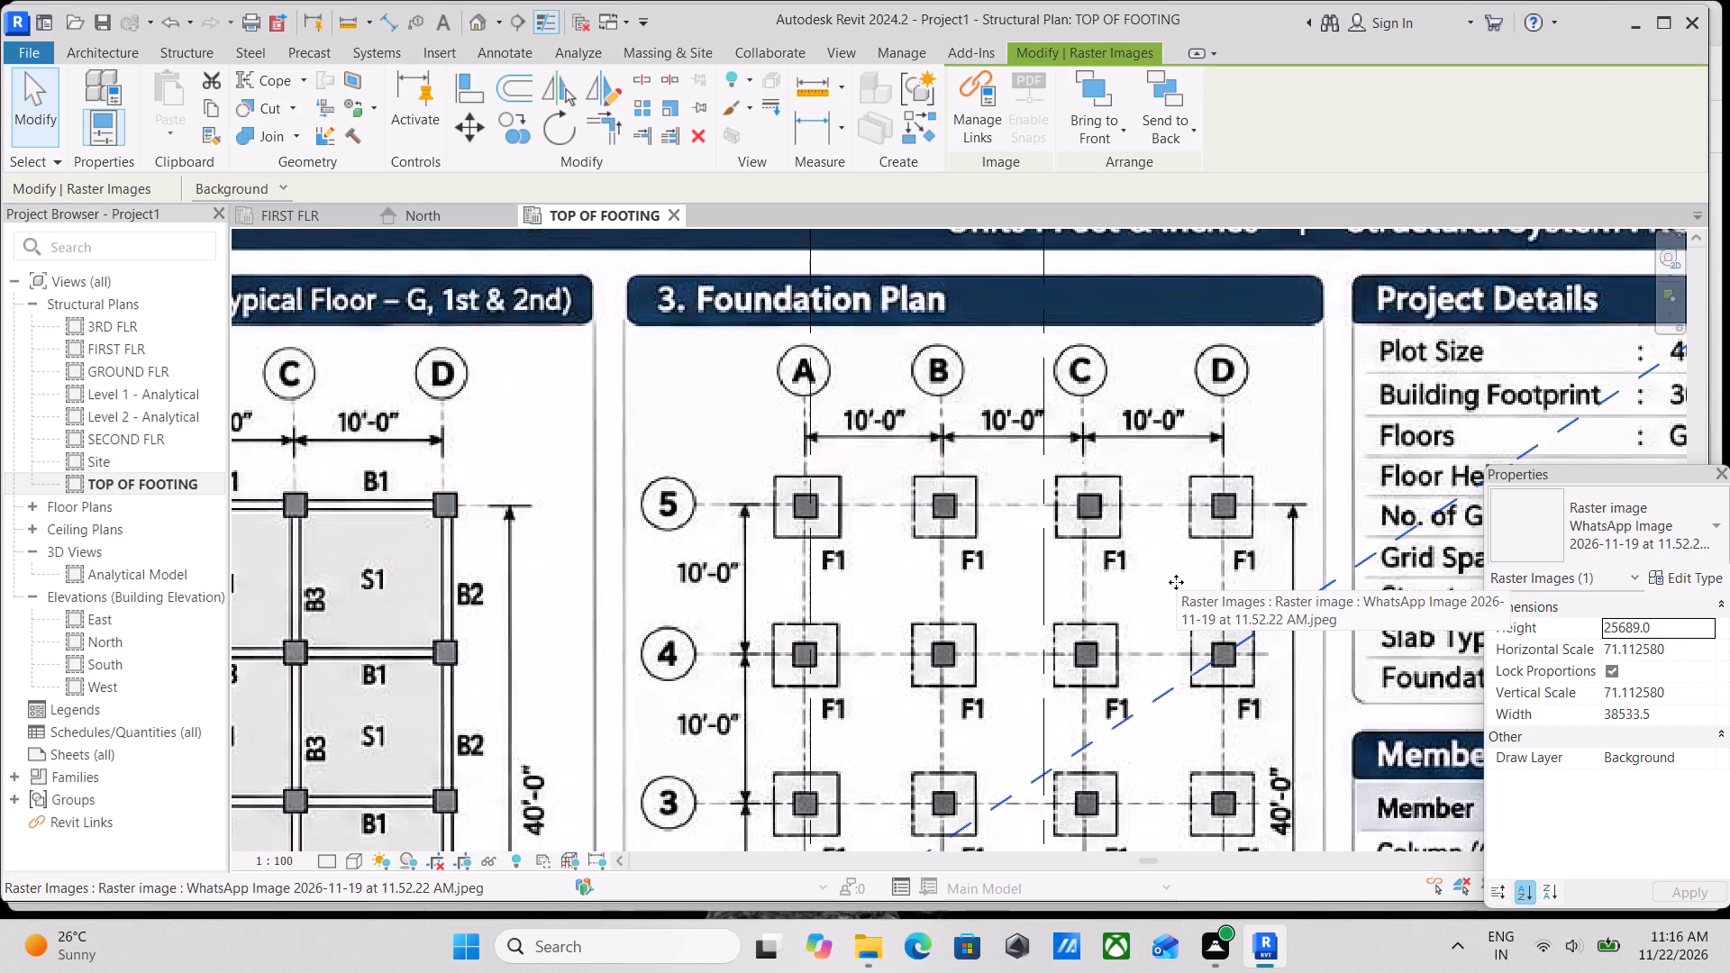
scroll(1161, 579, up, 1)
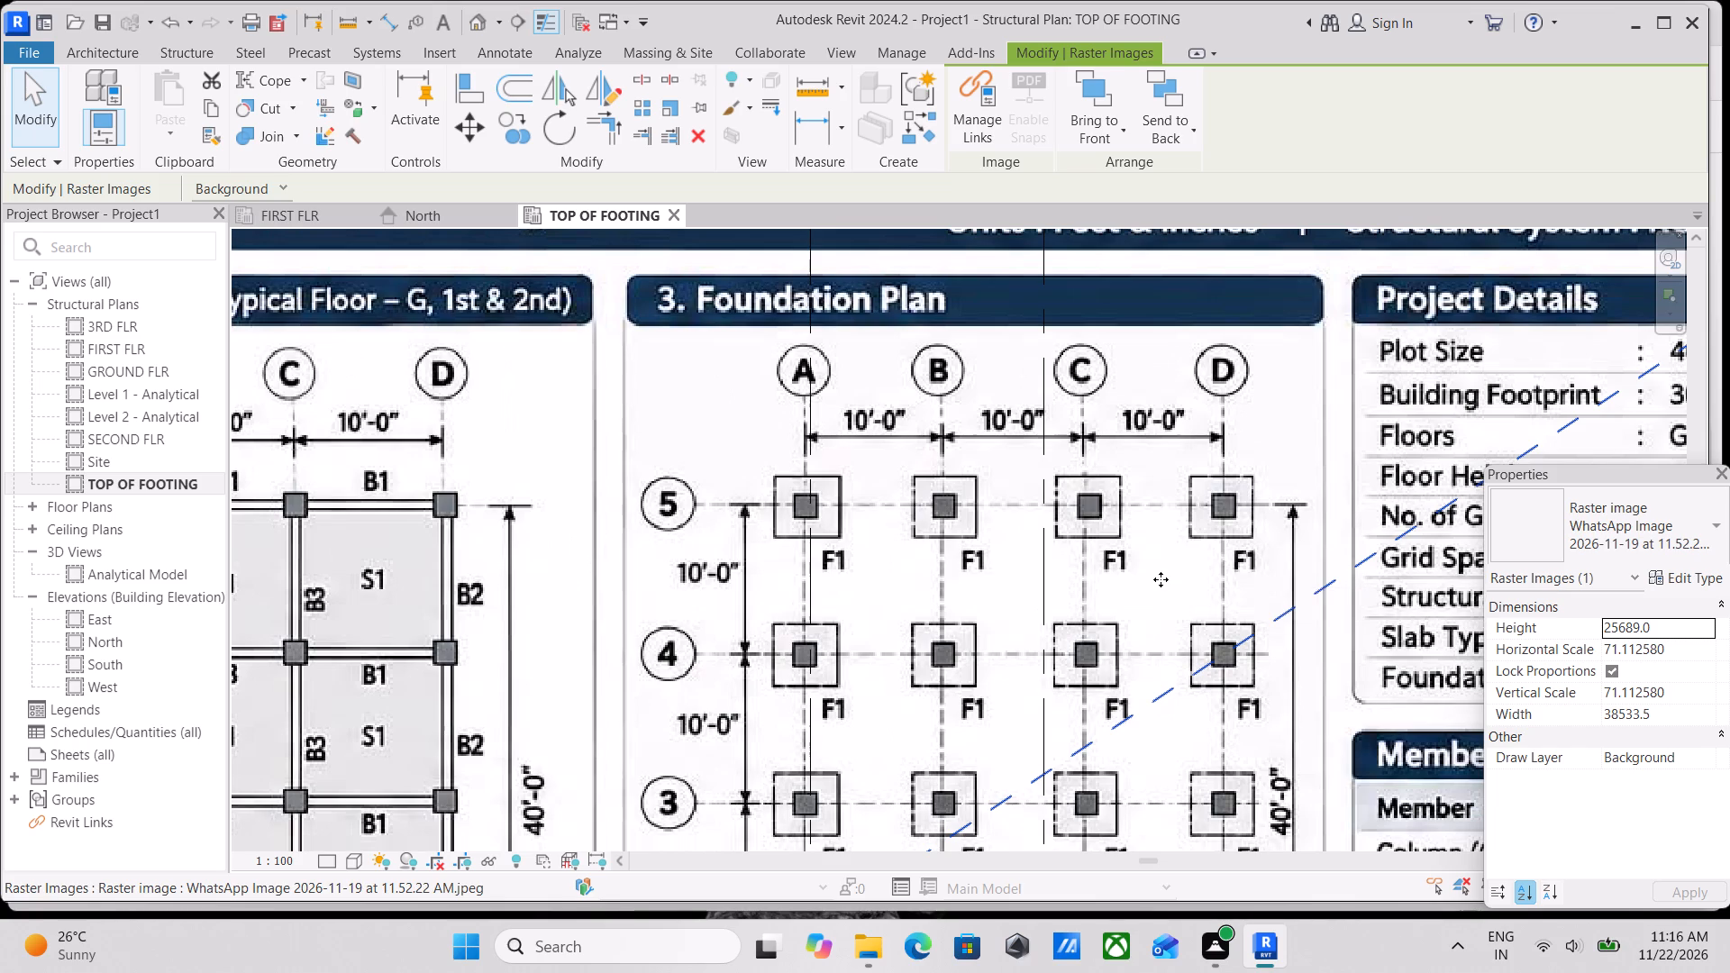
scroll(1161, 579, up, 1)
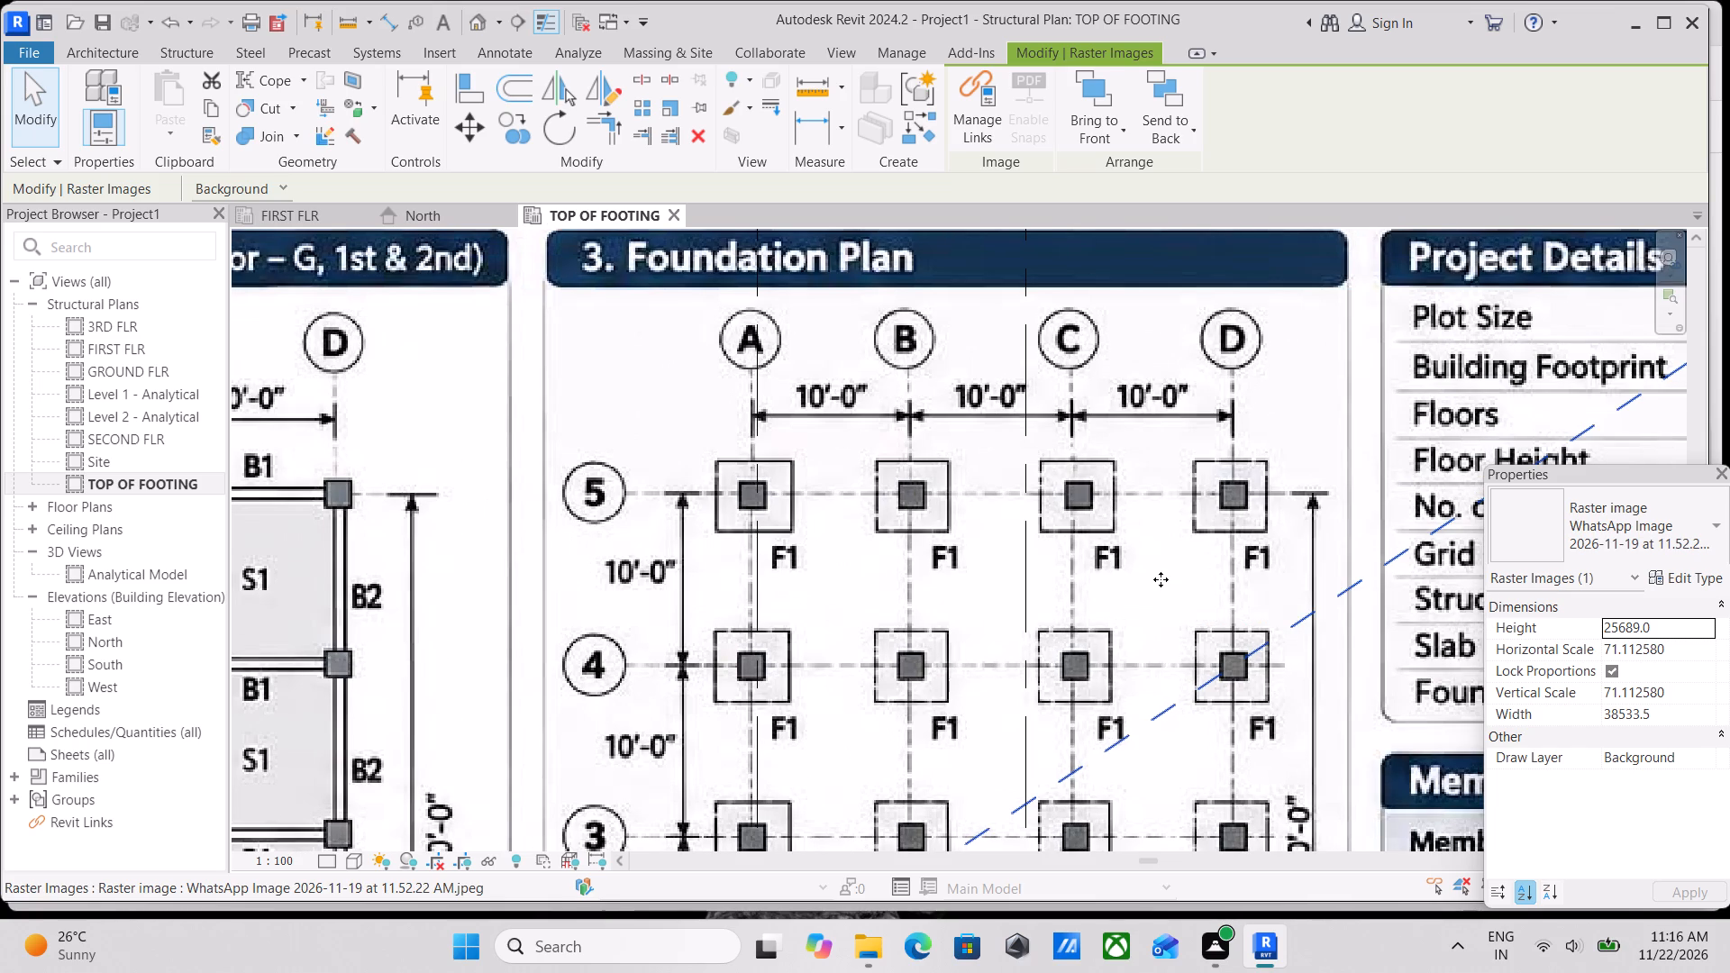
scroll(1161, 579, down, 3)
scroll(1161, 579, up, 3)
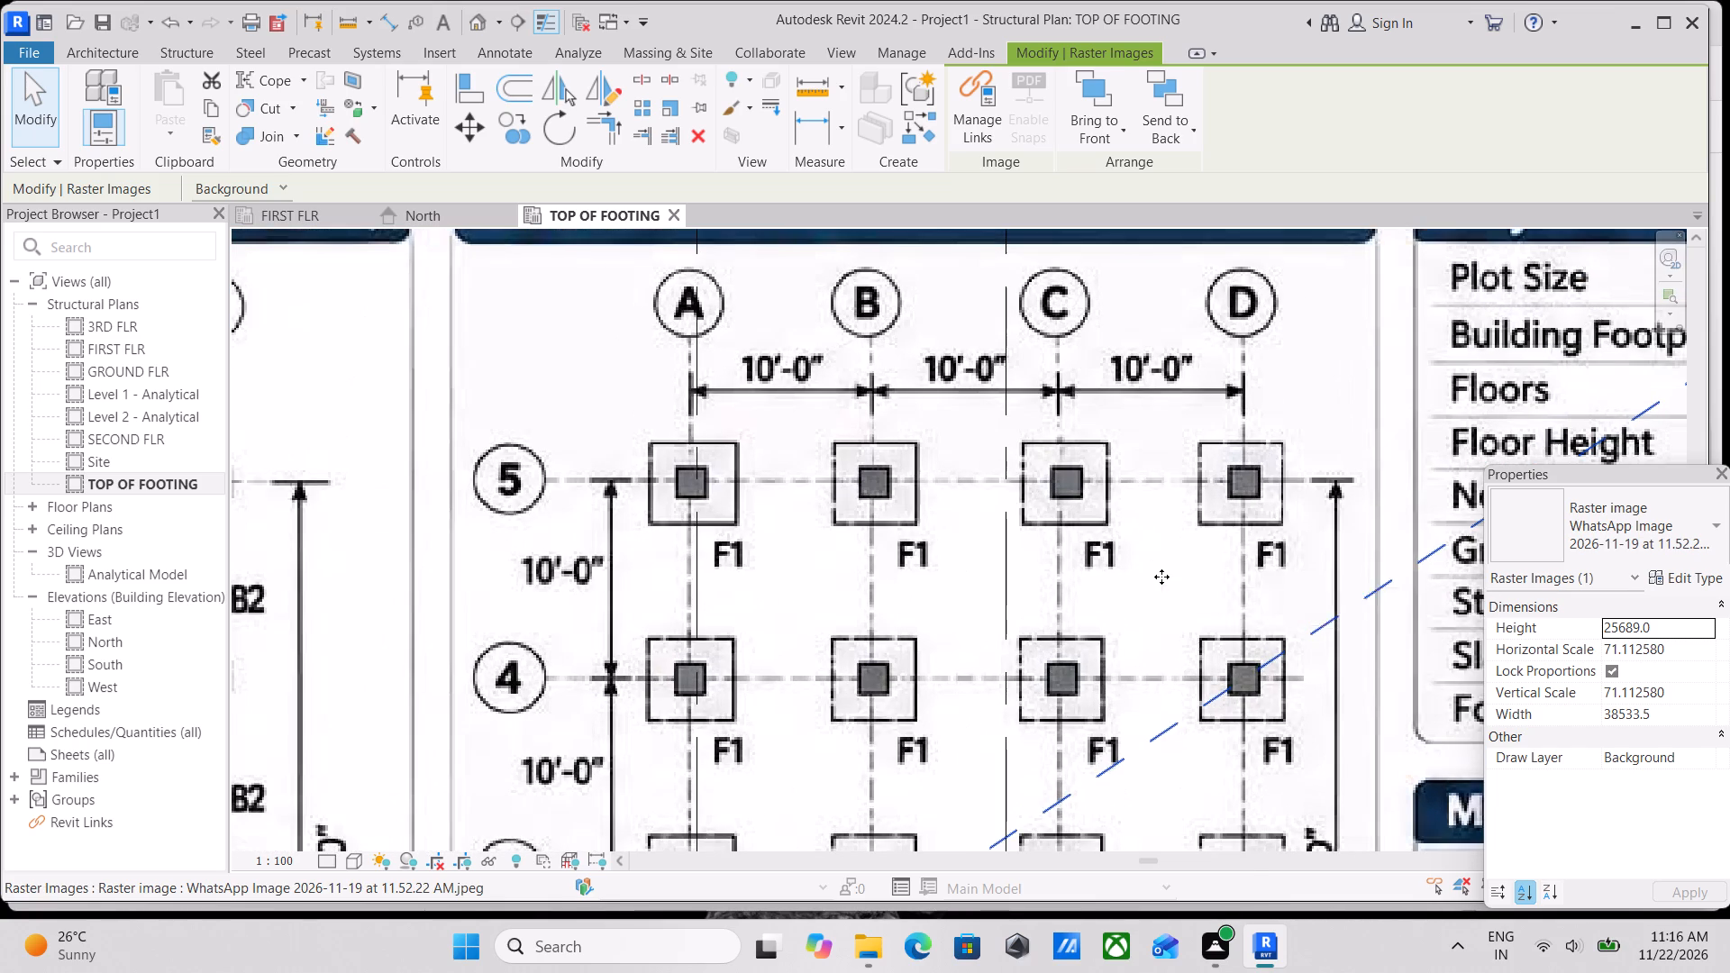
scroll(1164, 573, up, 2)
scroll(1180, 546, down, 3)
middle_drag(1180, 546, 1074, 586)
scroll(1093, 587, up, 1)
scroll(1096, 587, down, 7)
middle_drag(1220, 585, 1116, 580)
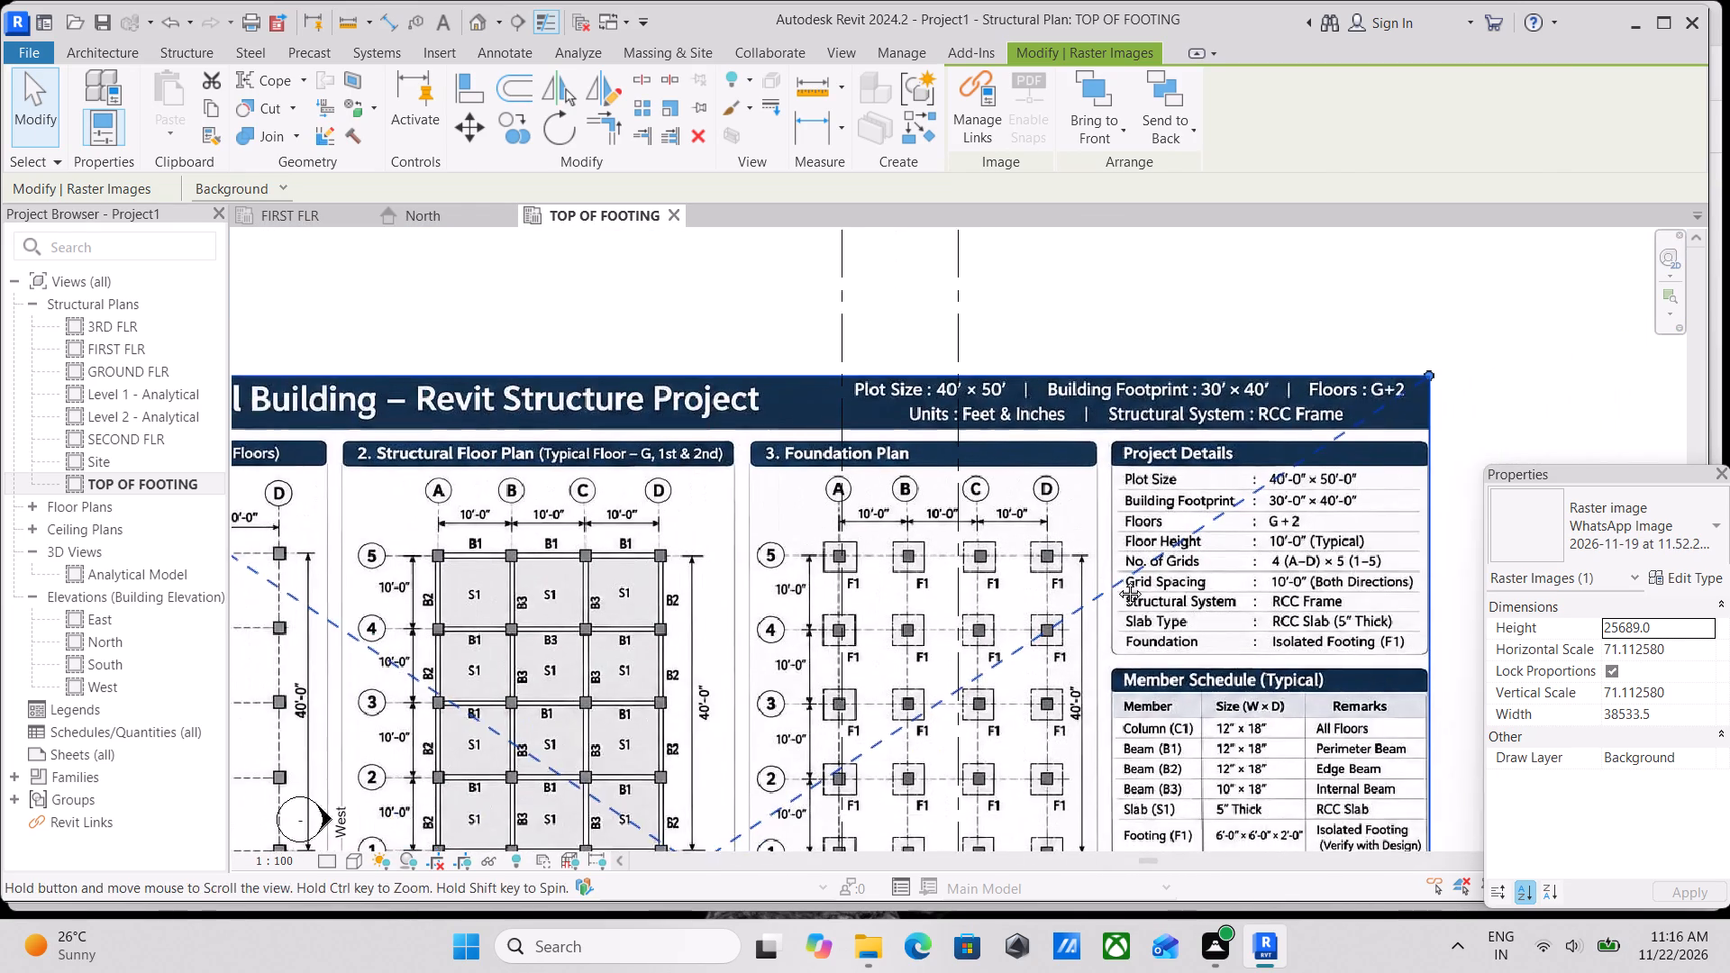
middle_drag(1116, 580, 1118, 580)
scroll(1180, 559, up, 1)
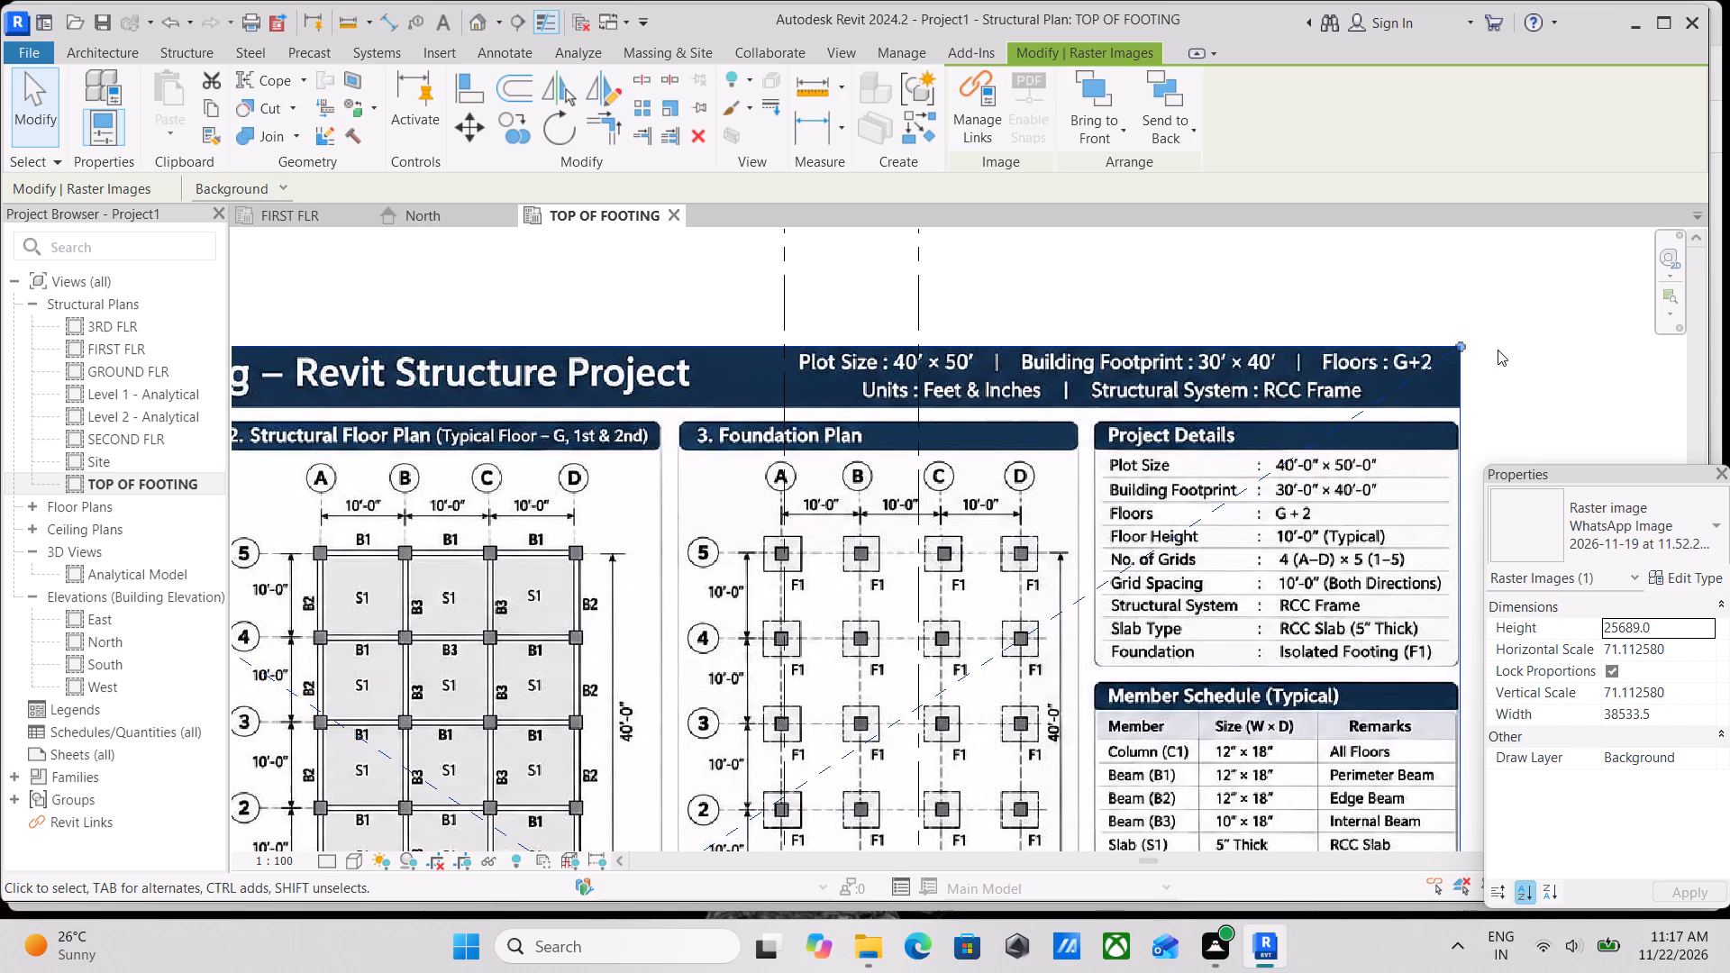
Compare the Foundation Plan's 10'-0" column spacing with the distance between grids 1 and 2 once more.
scroll(1496, 372, down, 2)
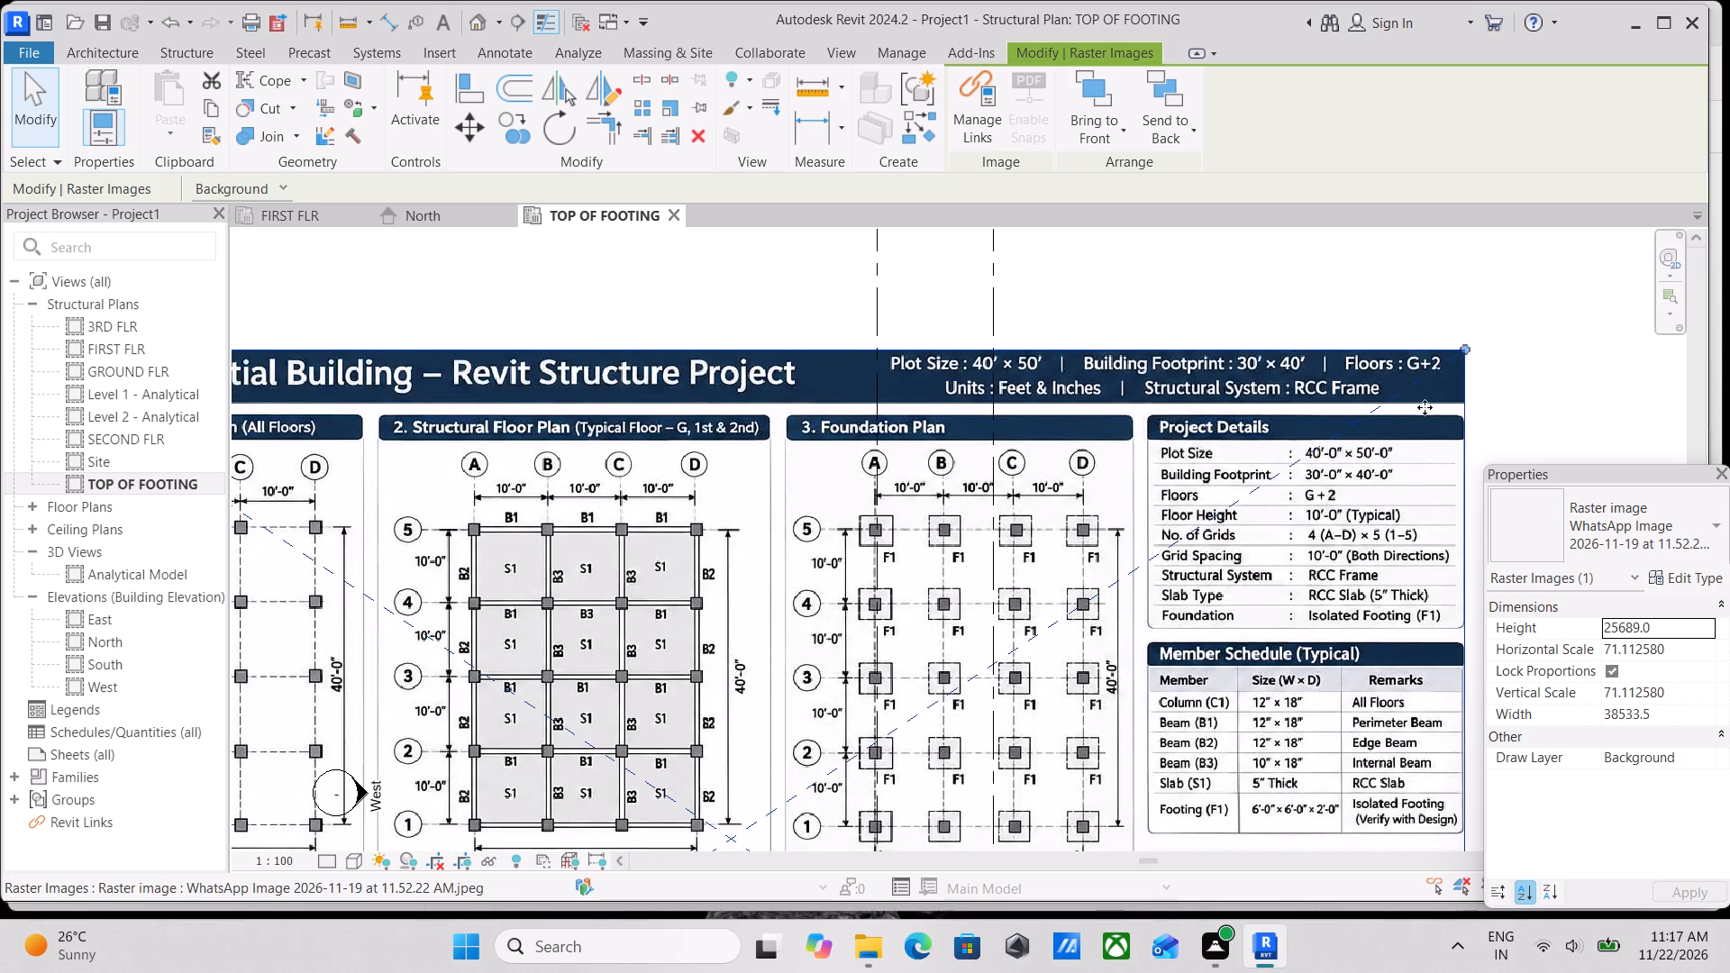
middle_drag(1425, 407, 1416, 255)
middle_drag(1430, 368, 1307, 386)
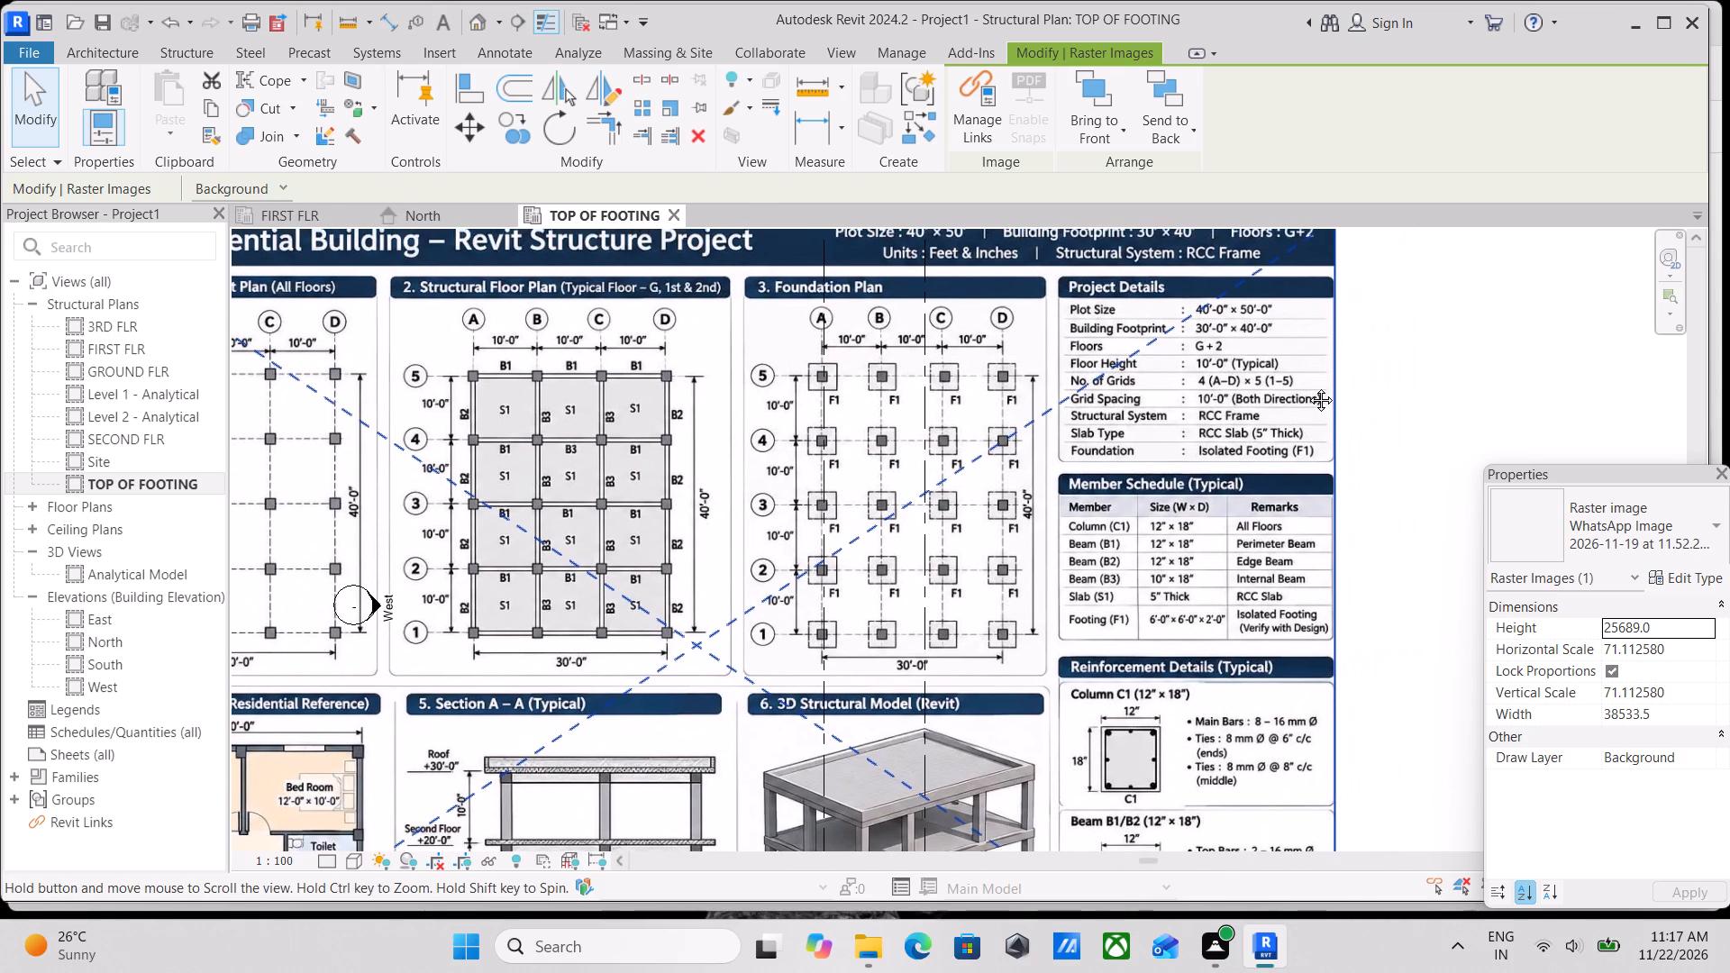
middle_drag(1307, 386, 1307, 386)
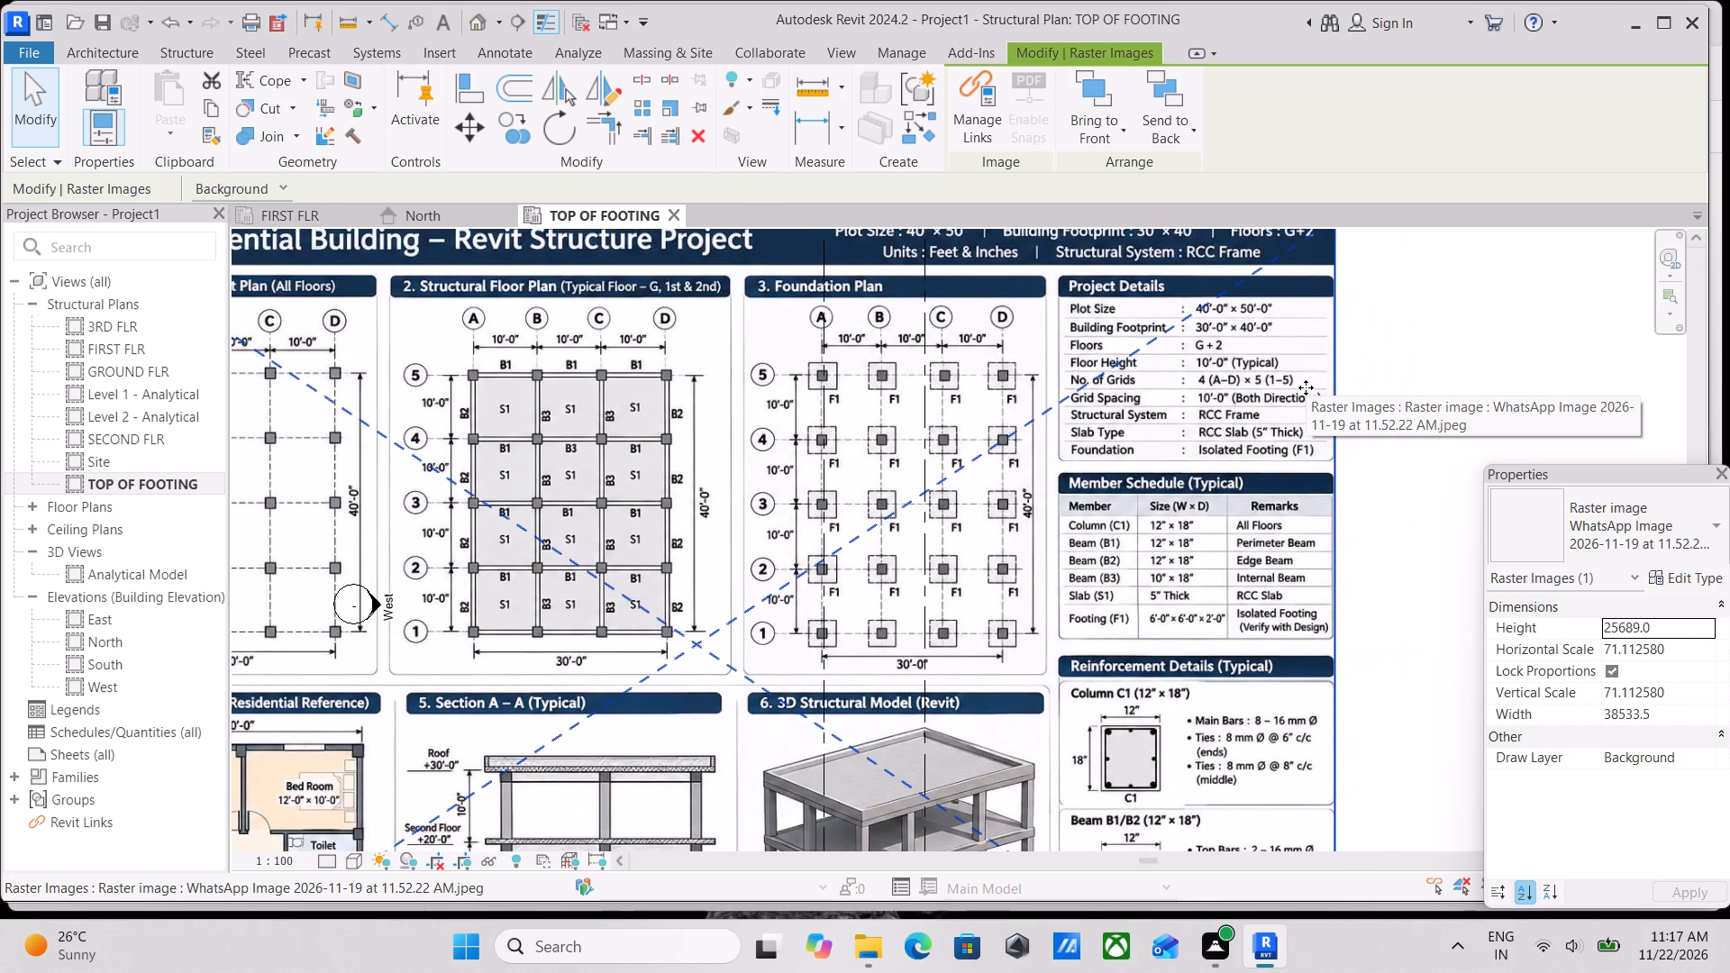
scroll(1306, 387, up, 4)
scroll(1243, 413, down, 3)
middle_drag(1148, 464, 1175, 486)
scroll(1006, 475, up, 1)
scroll(1143, 423, down, 2)
middle_drag(1152, 442, 1154, 484)
scroll(1154, 484, up, 1)
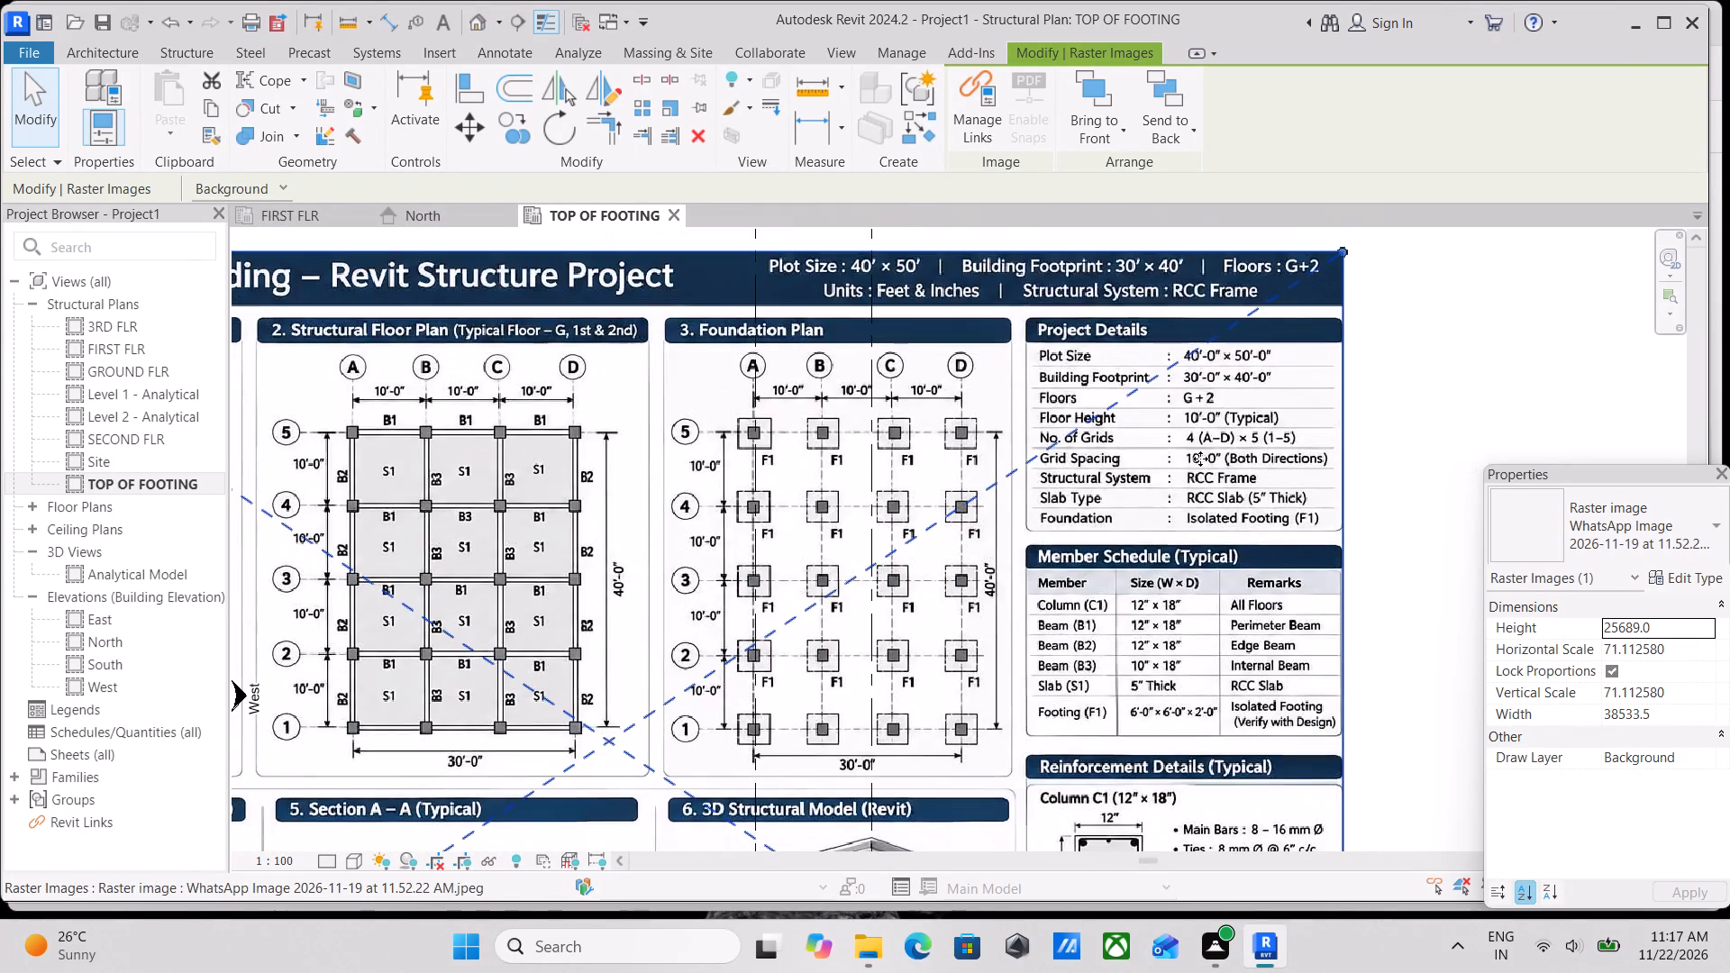
scroll(1198, 457, down, 1)
middle_drag(1198, 457, 1166, 477)
scroll(1177, 474, down, 1)
scroll(1166, 477, up, 3)
scroll(669, 432, up, 1)
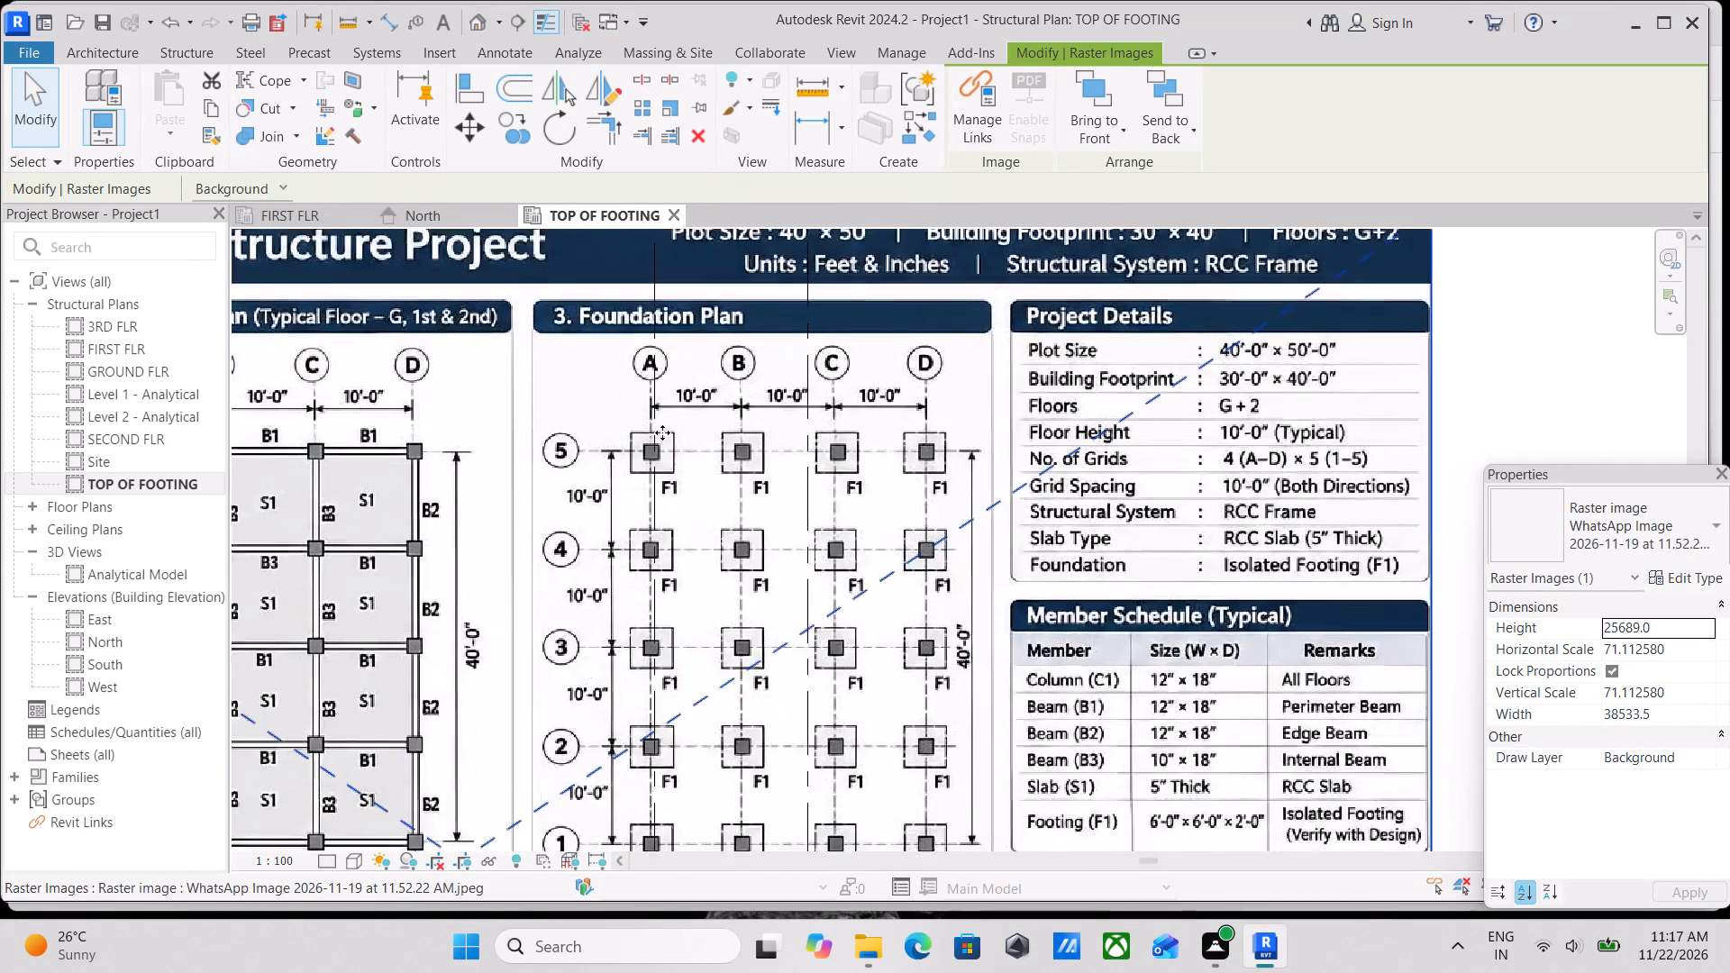
scroll(662, 432, up, 1)
scroll(662, 439, down, 2)
middle_drag(669, 459, 652, 504)
middle_drag(963, 414, 1007, 486)
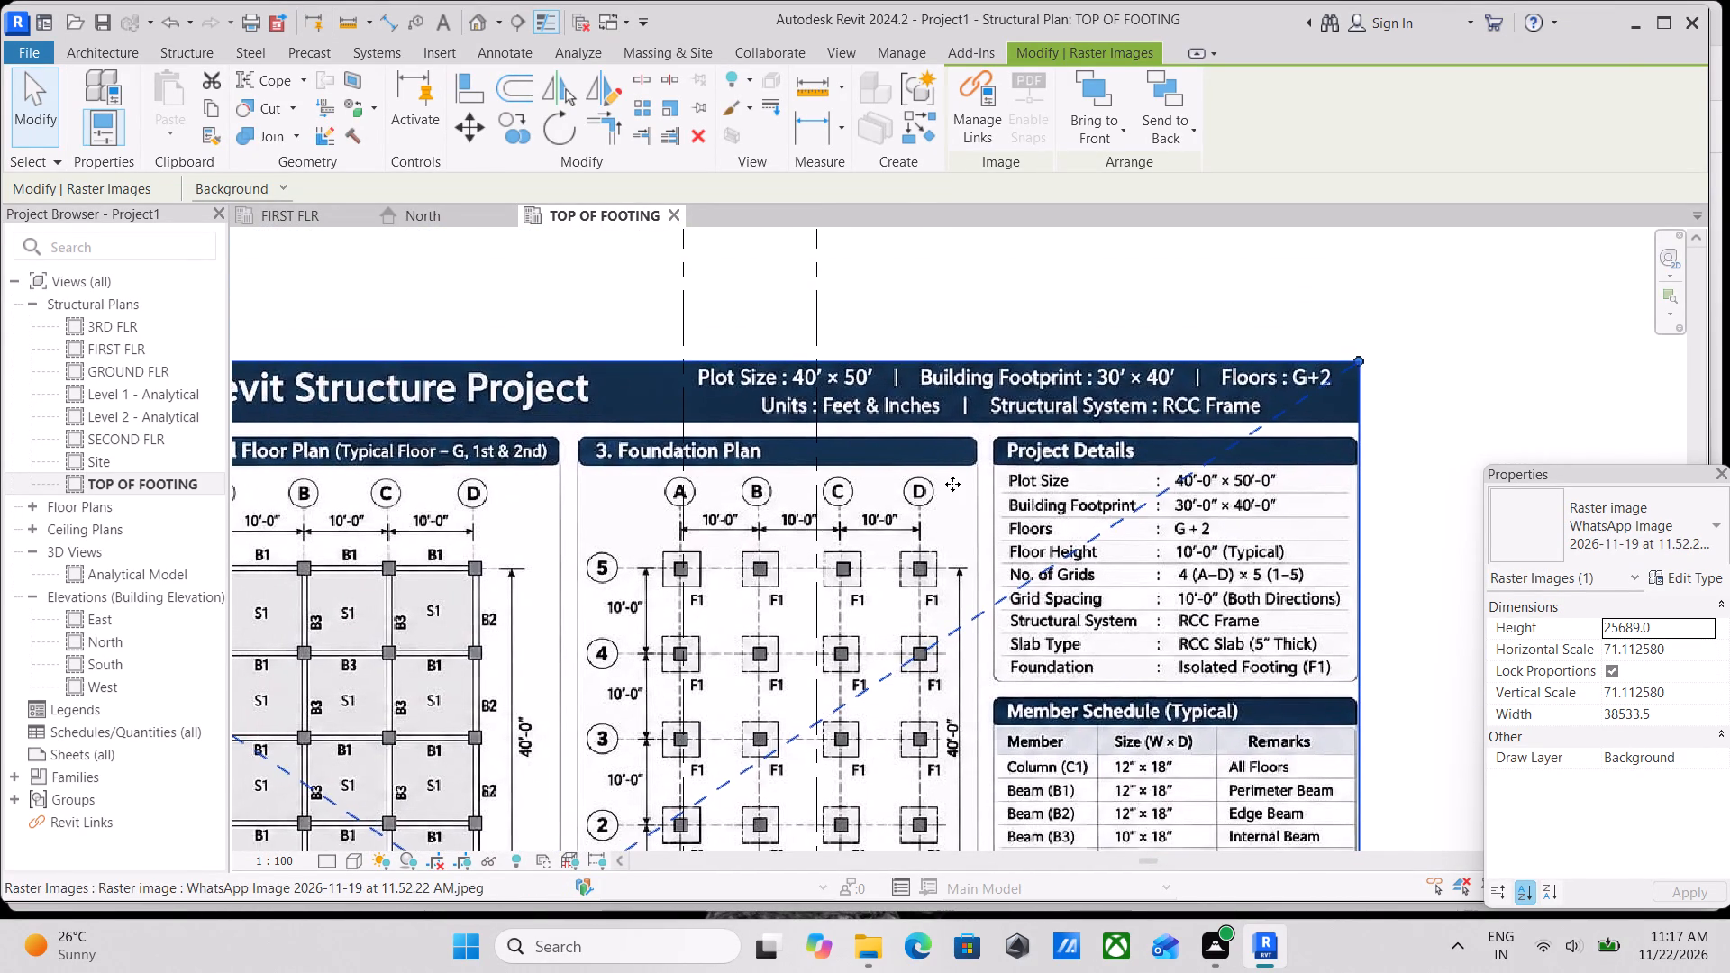
Reduce the imported sheet from its lower and upper corners to about 37130 mm wide by 24753 mm high.
scroll(952, 484, down, 2)
middle_drag(952, 484, 970, 468)
middle_drag(981, 469, 1063, 417)
scroll(1202, 493, down, 1)
middle_drag(1191, 477, 1219, 404)
scroll(1113, 478, up, 1)
middle_drag(1113, 477, 1130, 391)
scroll(1130, 399, down, 1)
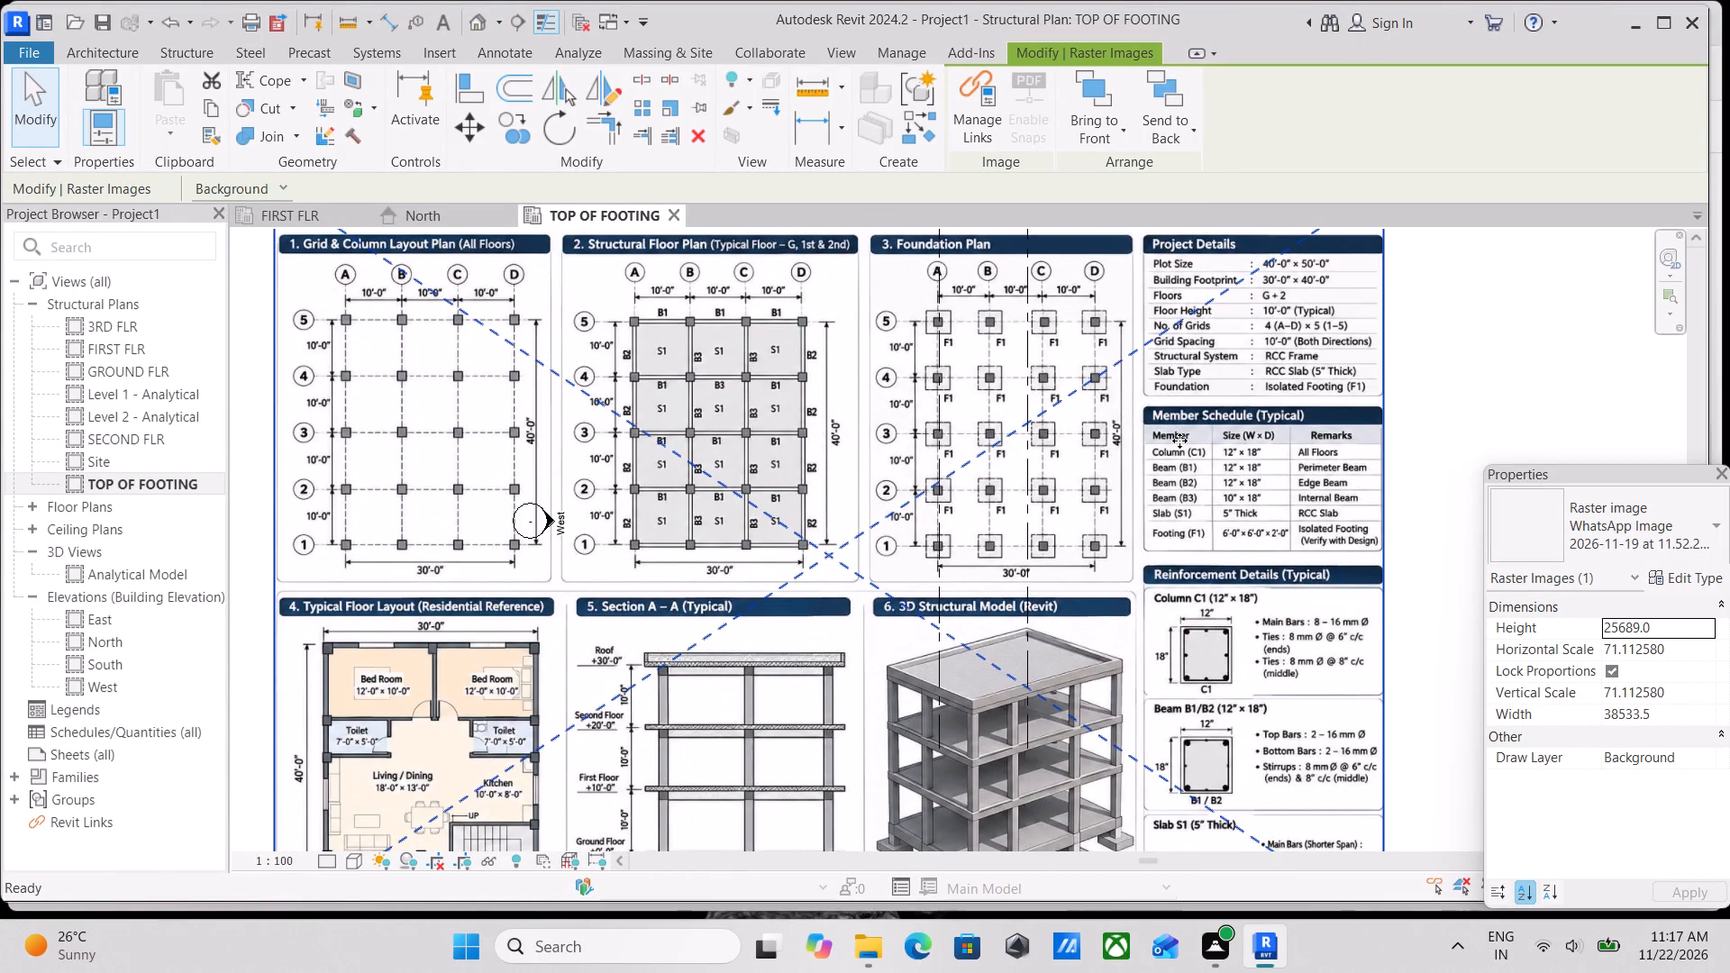
middle_drag(1178, 439, 1166, 341)
scroll(1403, 490, down, 1)
middle_drag(1385, 435, 1385, 382)
scroll(1380, 540, down, 1)
middle_drag(1380, 541, 1379, 546)
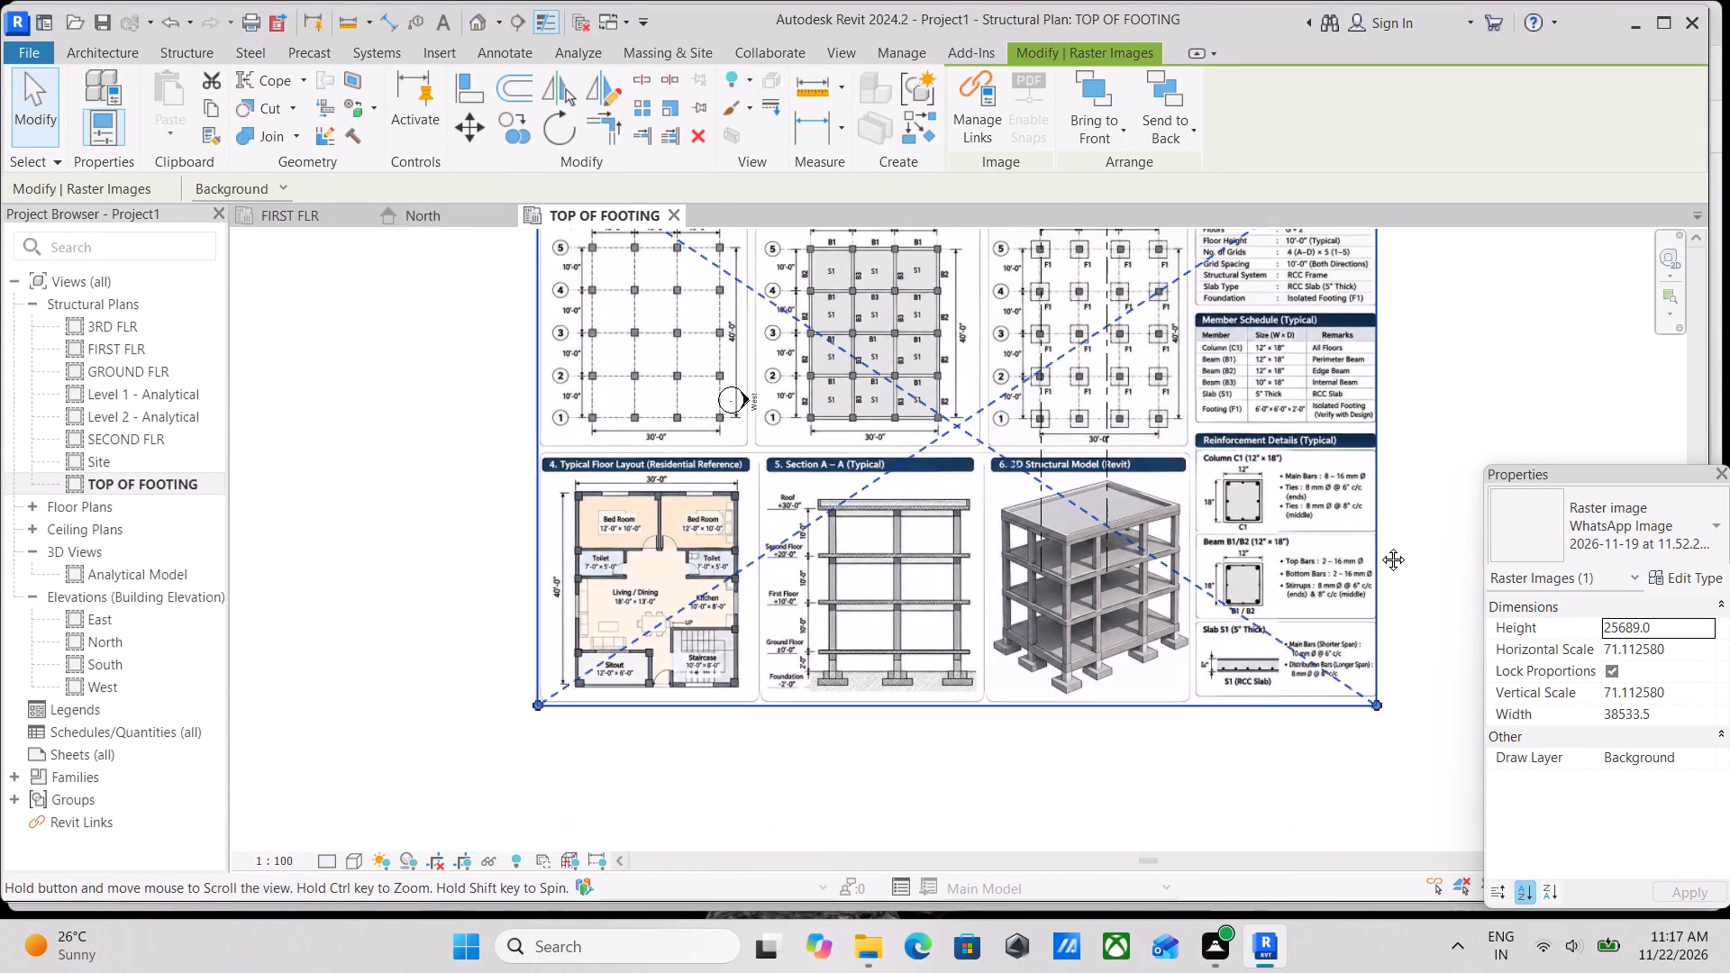
middle_drag(1379, 546, 1342, 643)
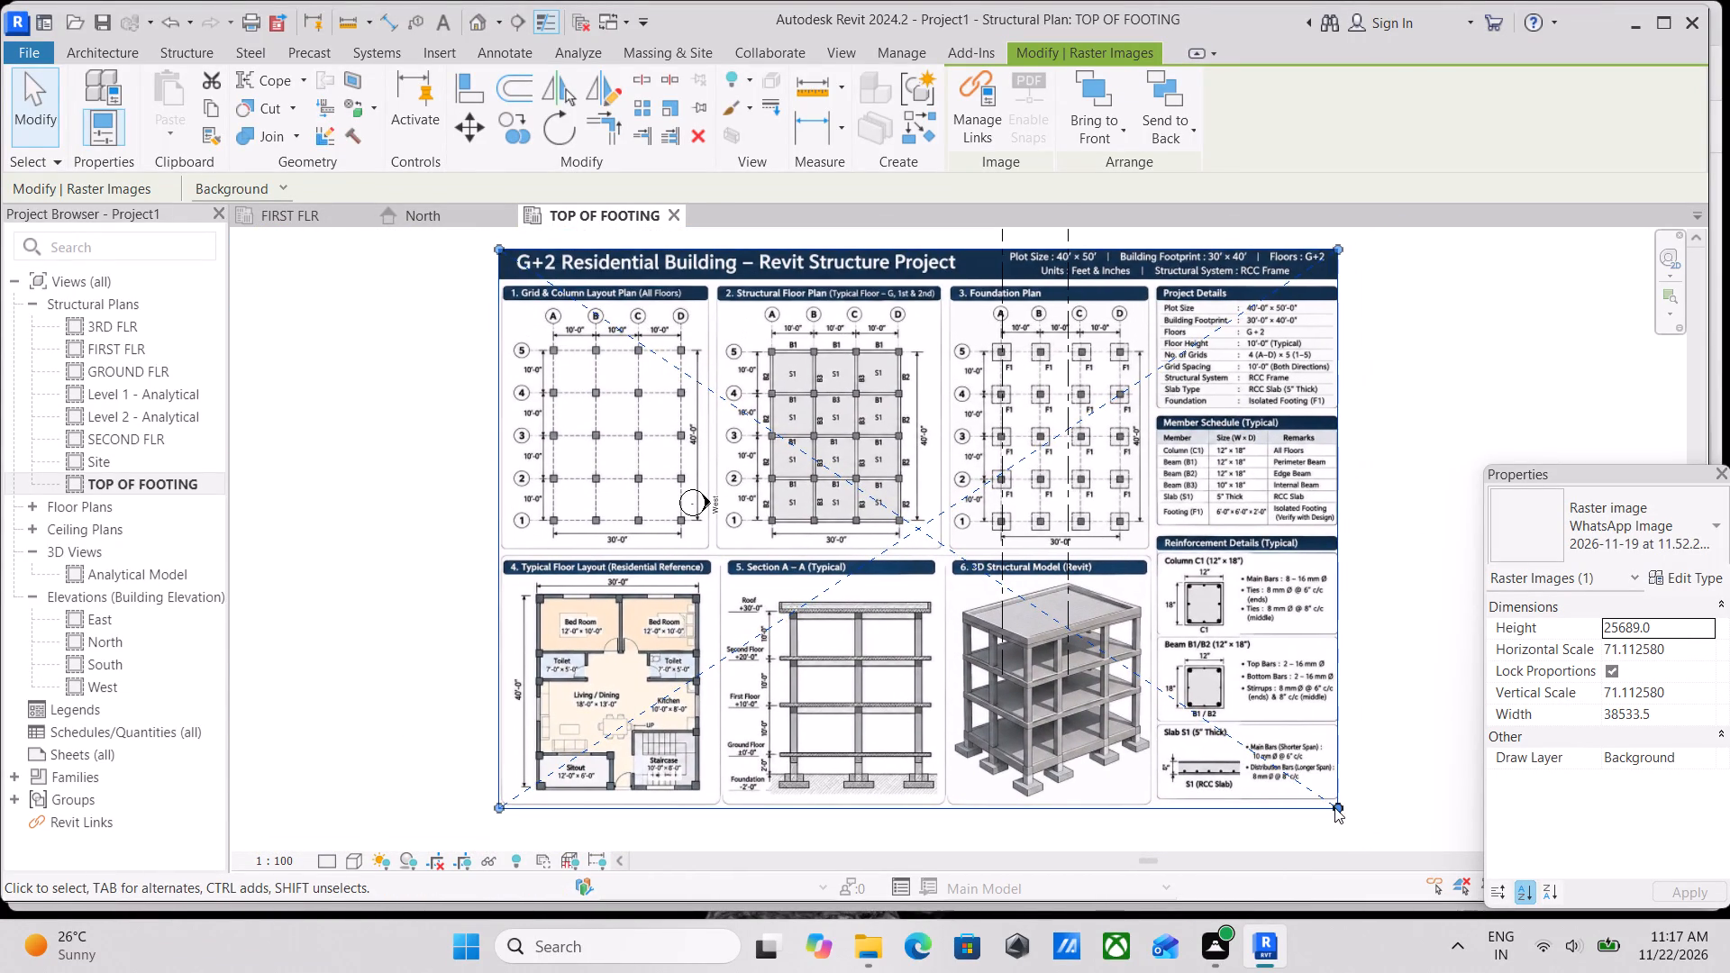
drag(1334, 807, 1317, 803)
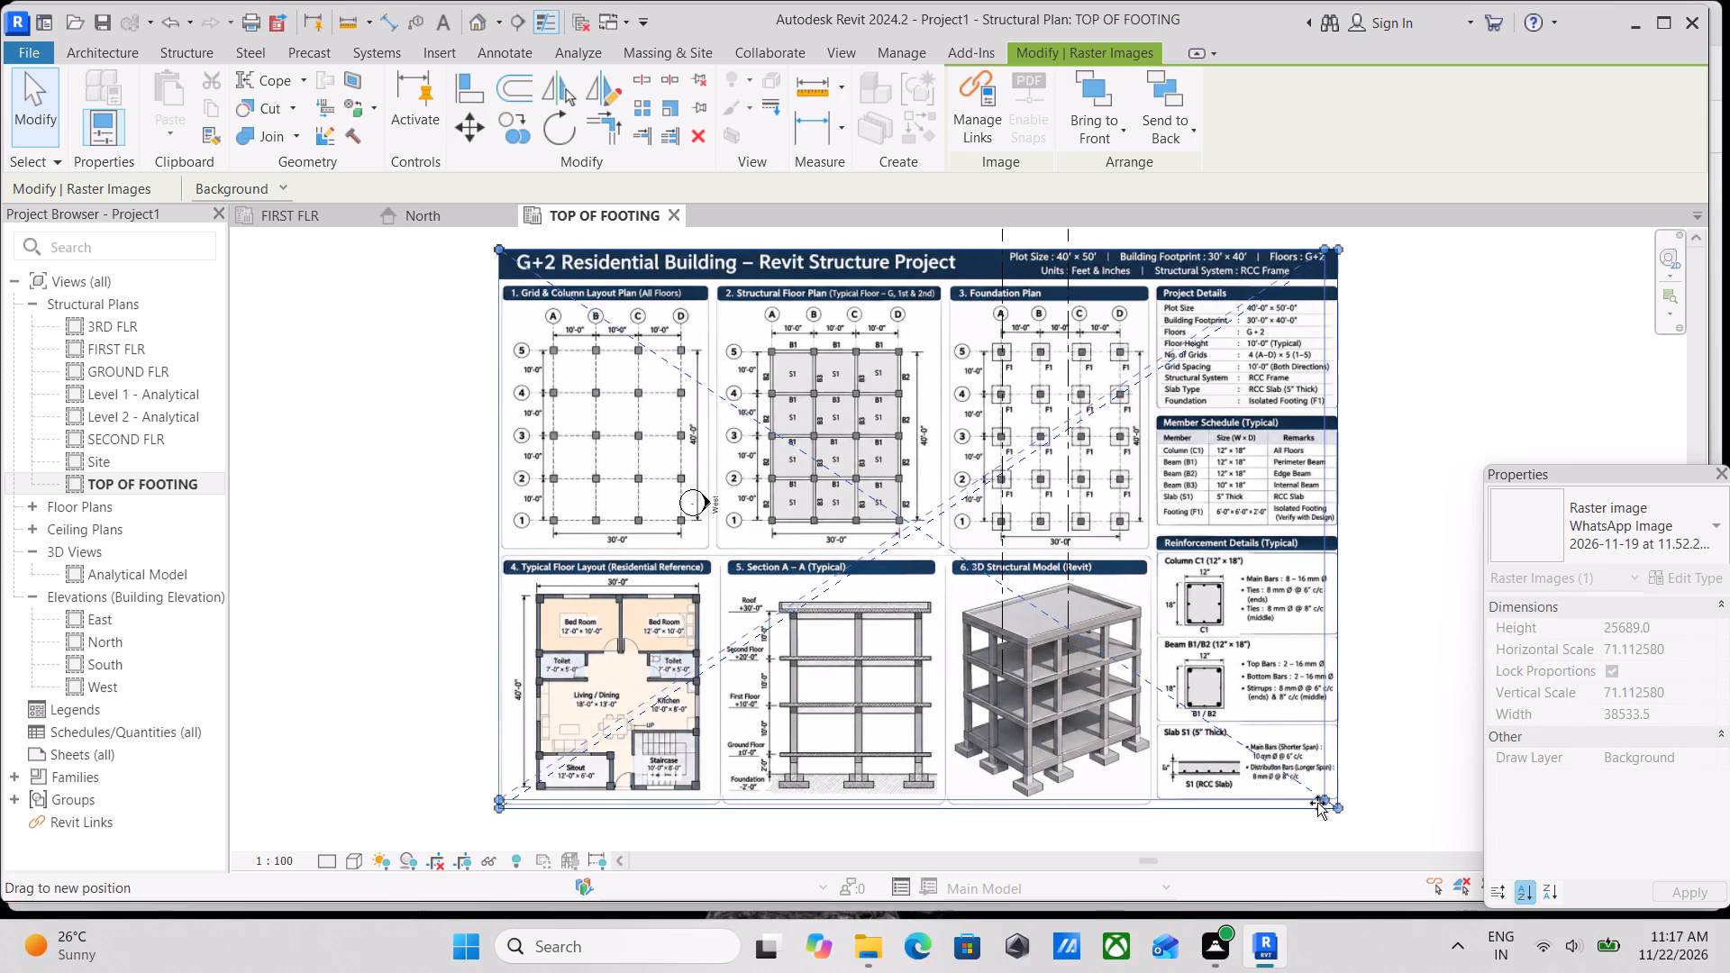
drag(1317, 803, 1316, 803)
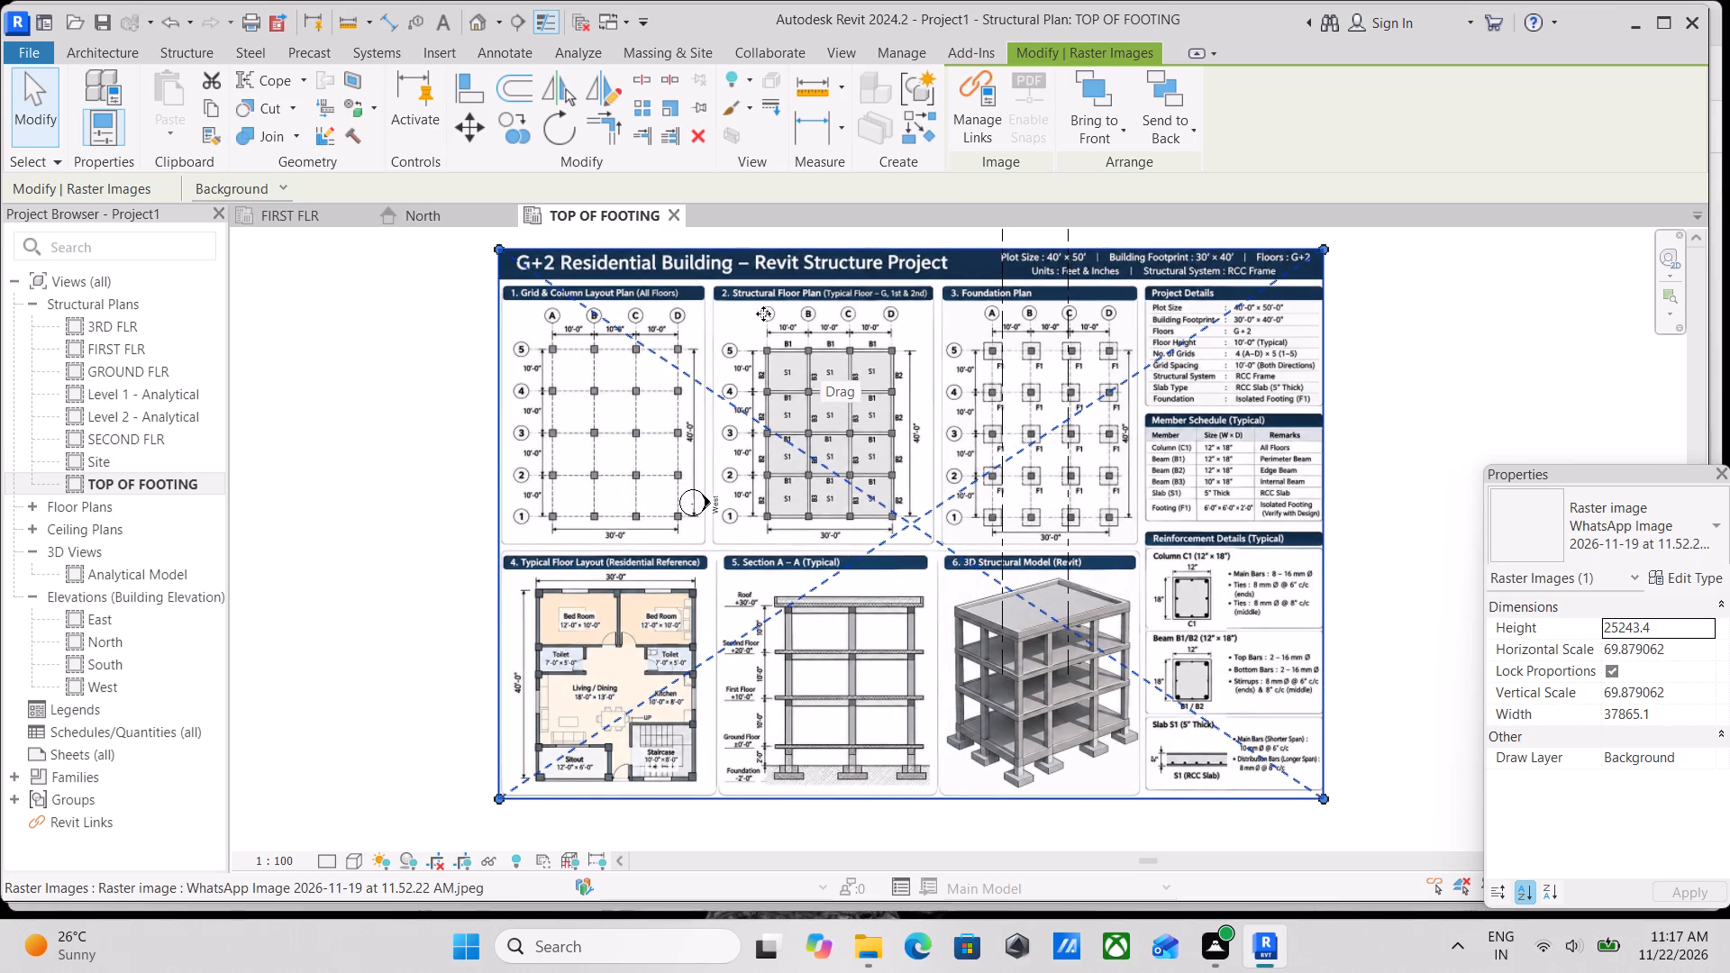
drag(496, 250, 514, 259)
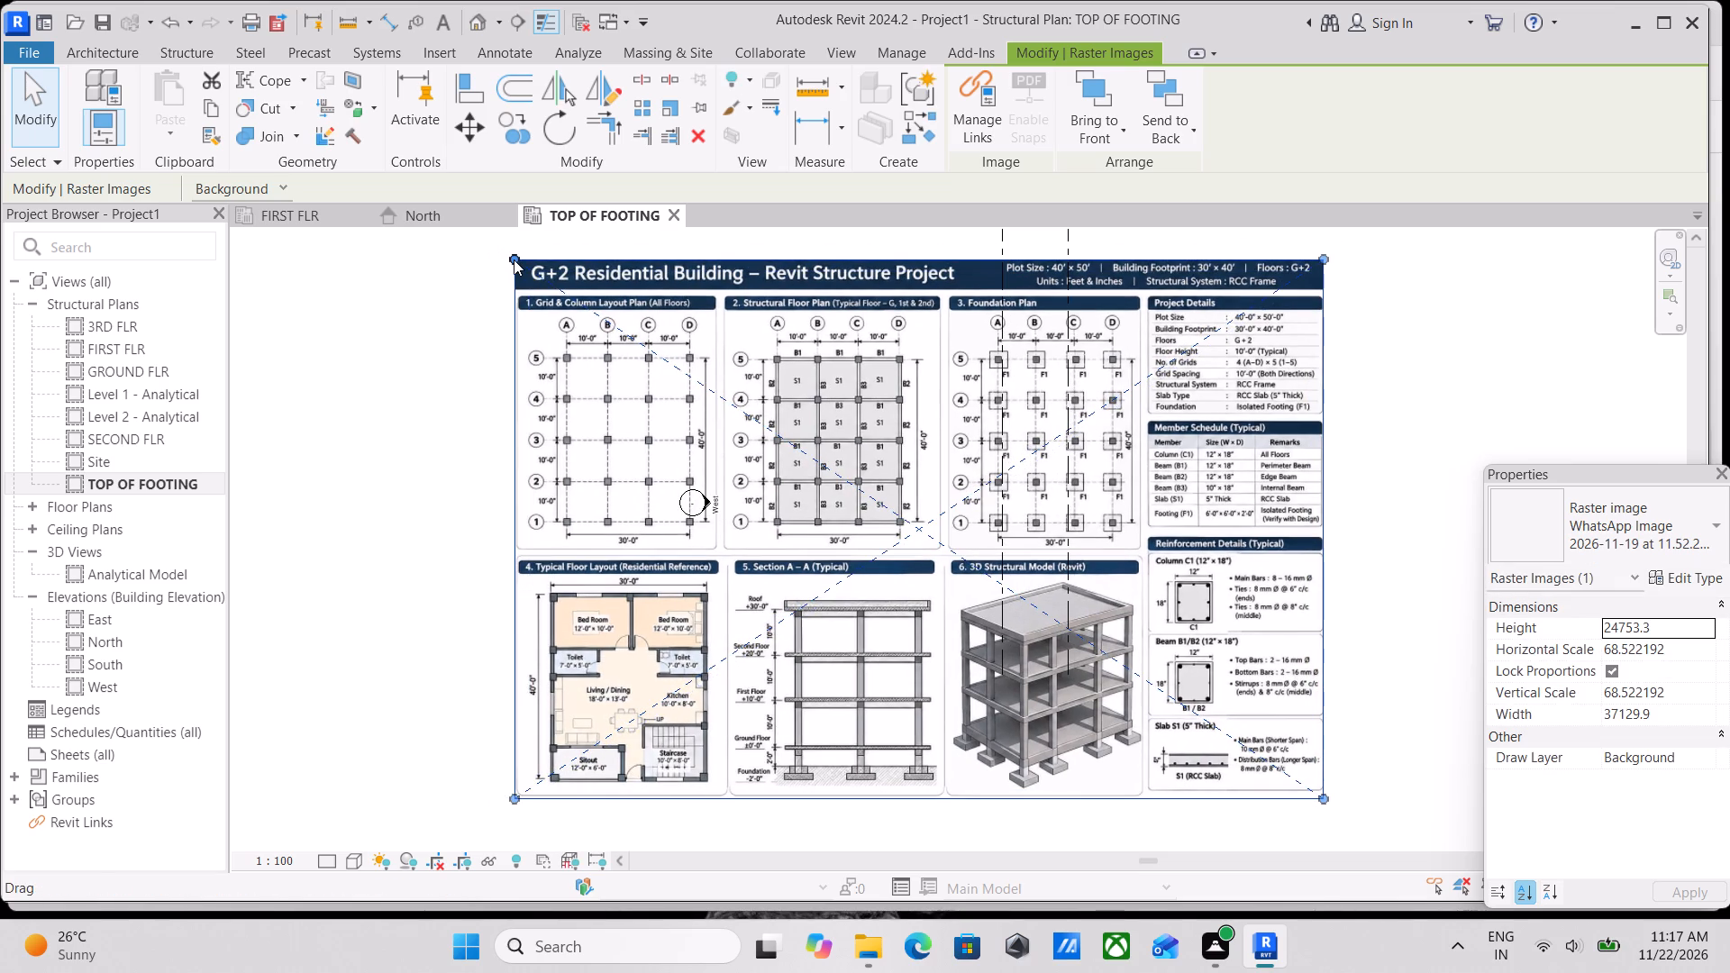
Resize the imported sheet from both of its upper corners to about 38405 mm wide by 25603 mm high.
click(514, 259)
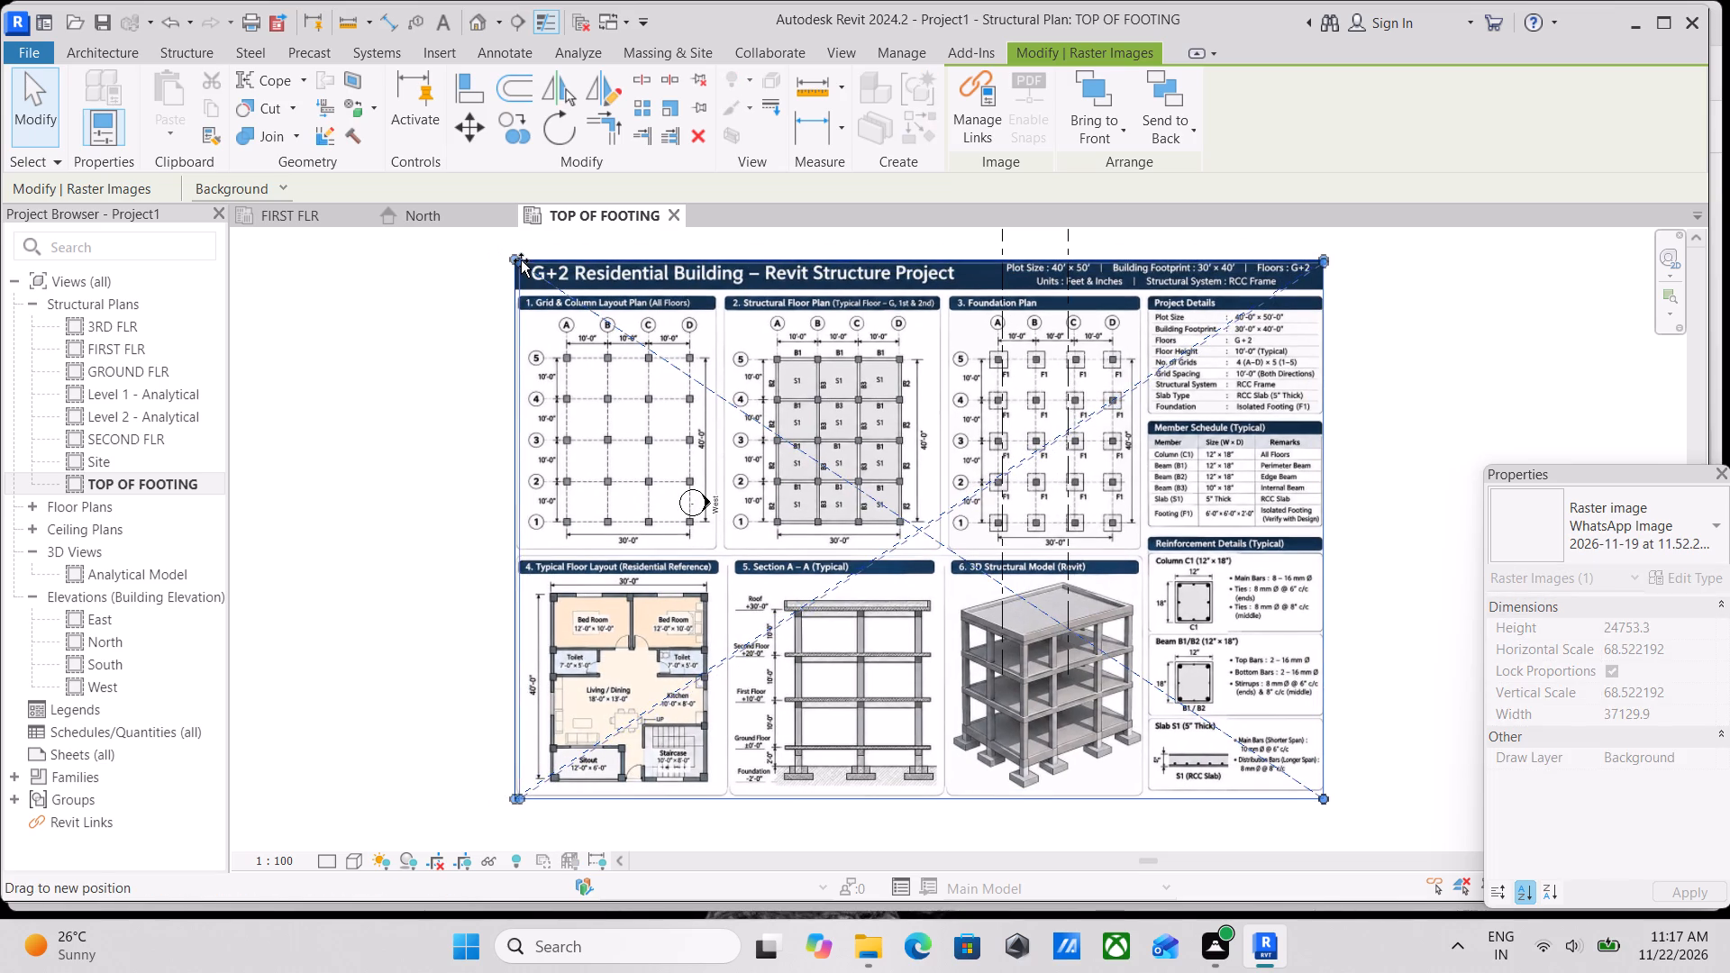
scroll(1113, 423, up, 2)
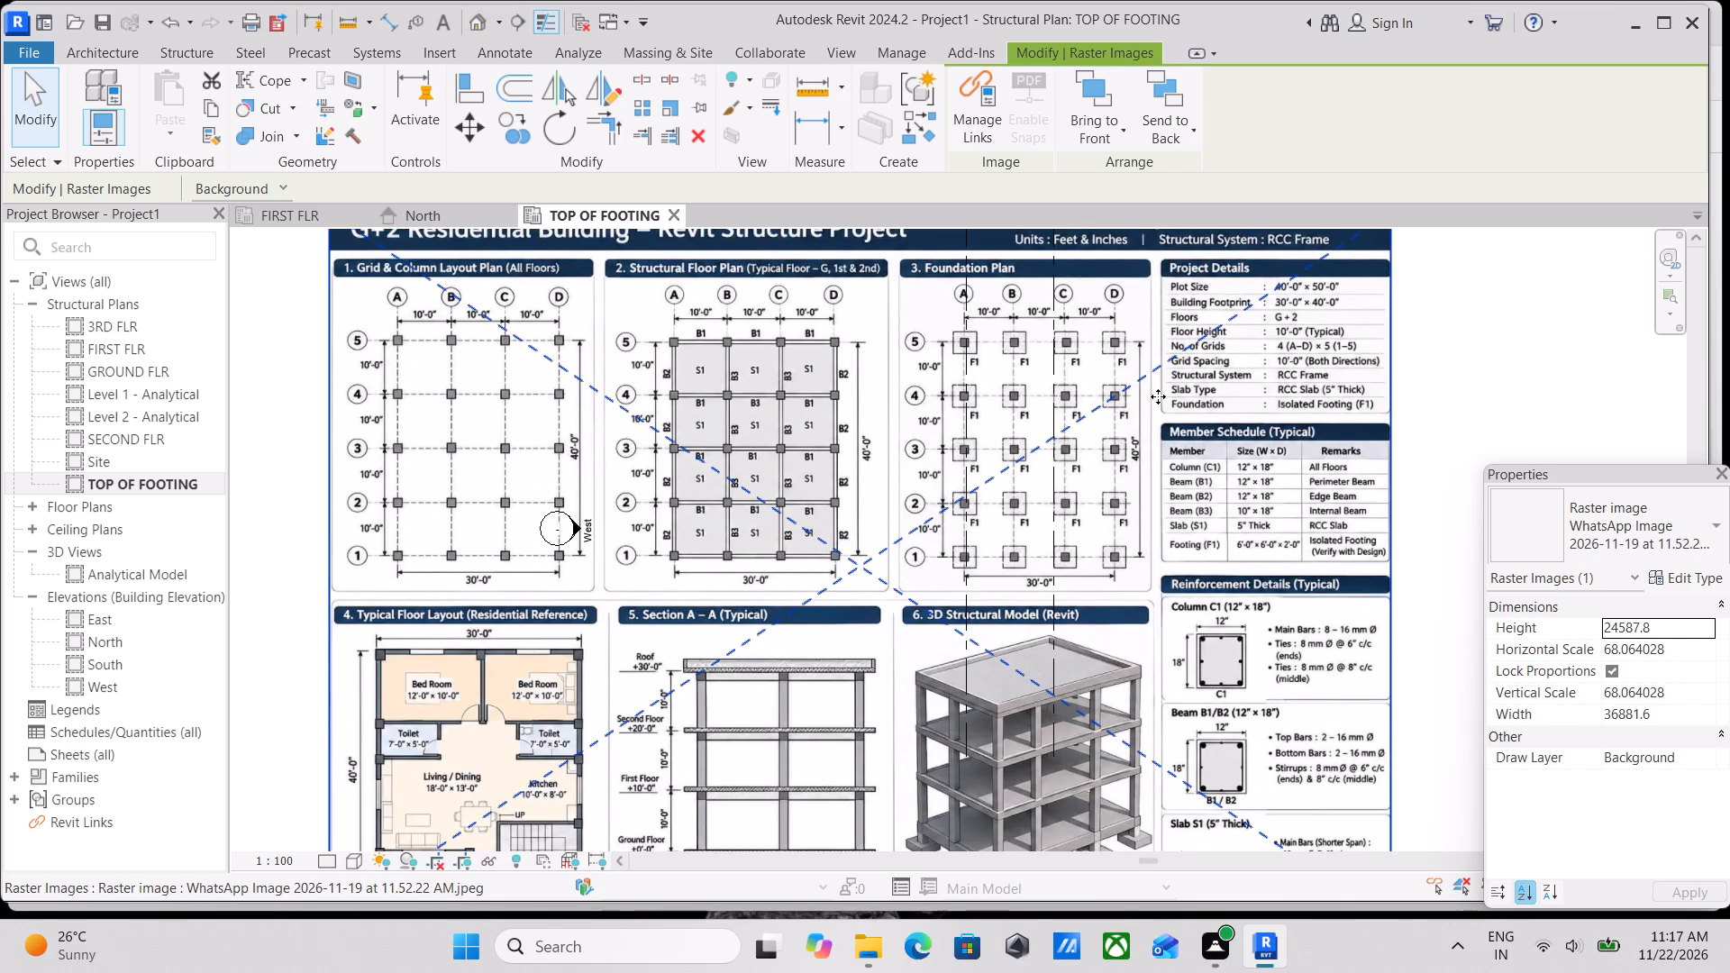
middle_drag(1158, 396, 1148, 441)
drag(1379, 266, 1394, 262)
drag(1394, 260, 1408, 258)
middle_drag(1408, 258, 1307, 302)
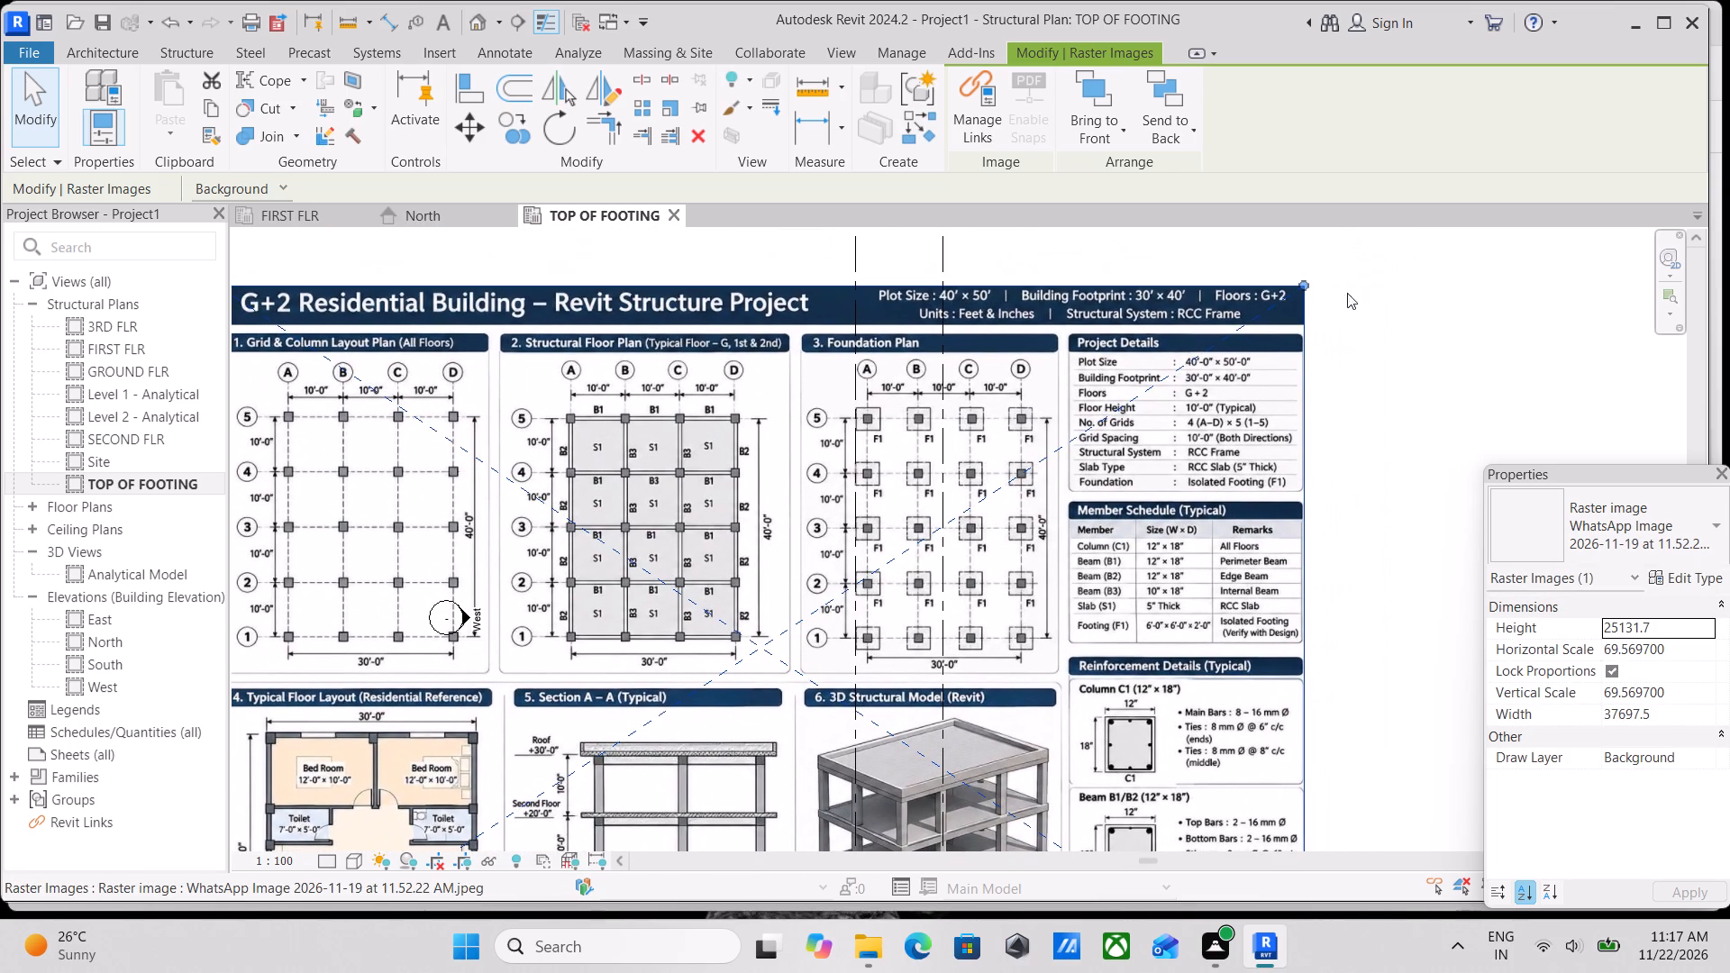
drag(1312, 282, 1343, 284)
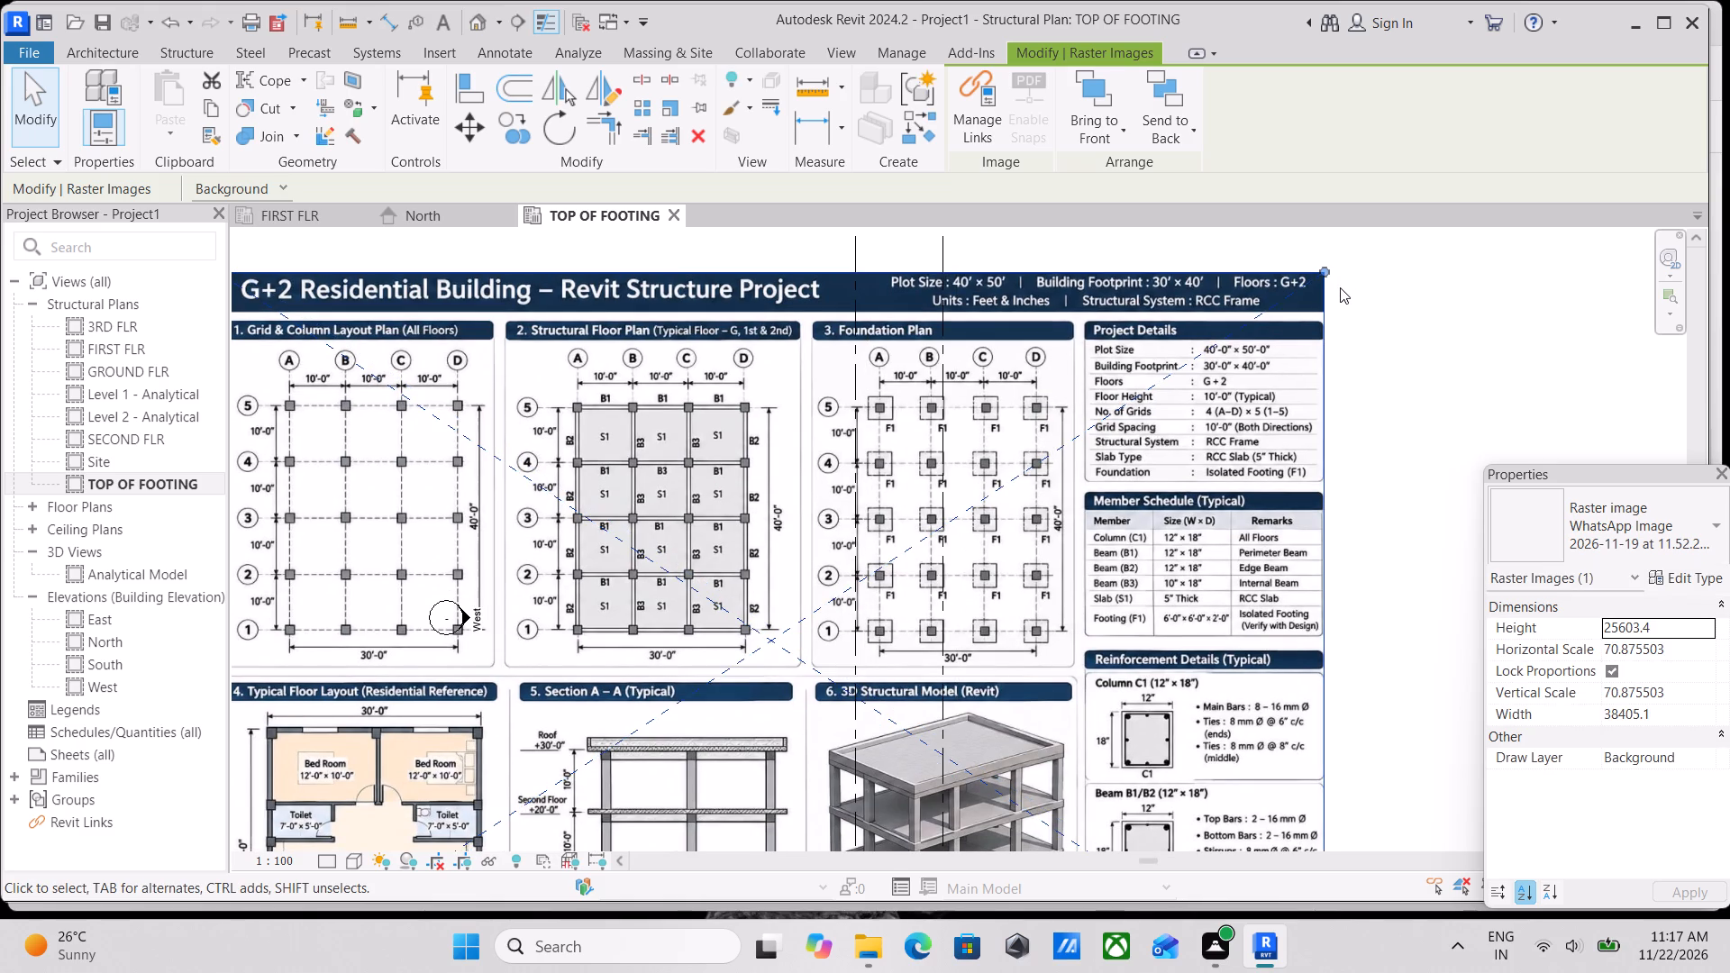
Reduce the sheet from its upper left corner to about 37376 mm wide by 24917 mm high.
scroll(891, 312, down, 1)
middle_drag(901, 318, 984, 360)
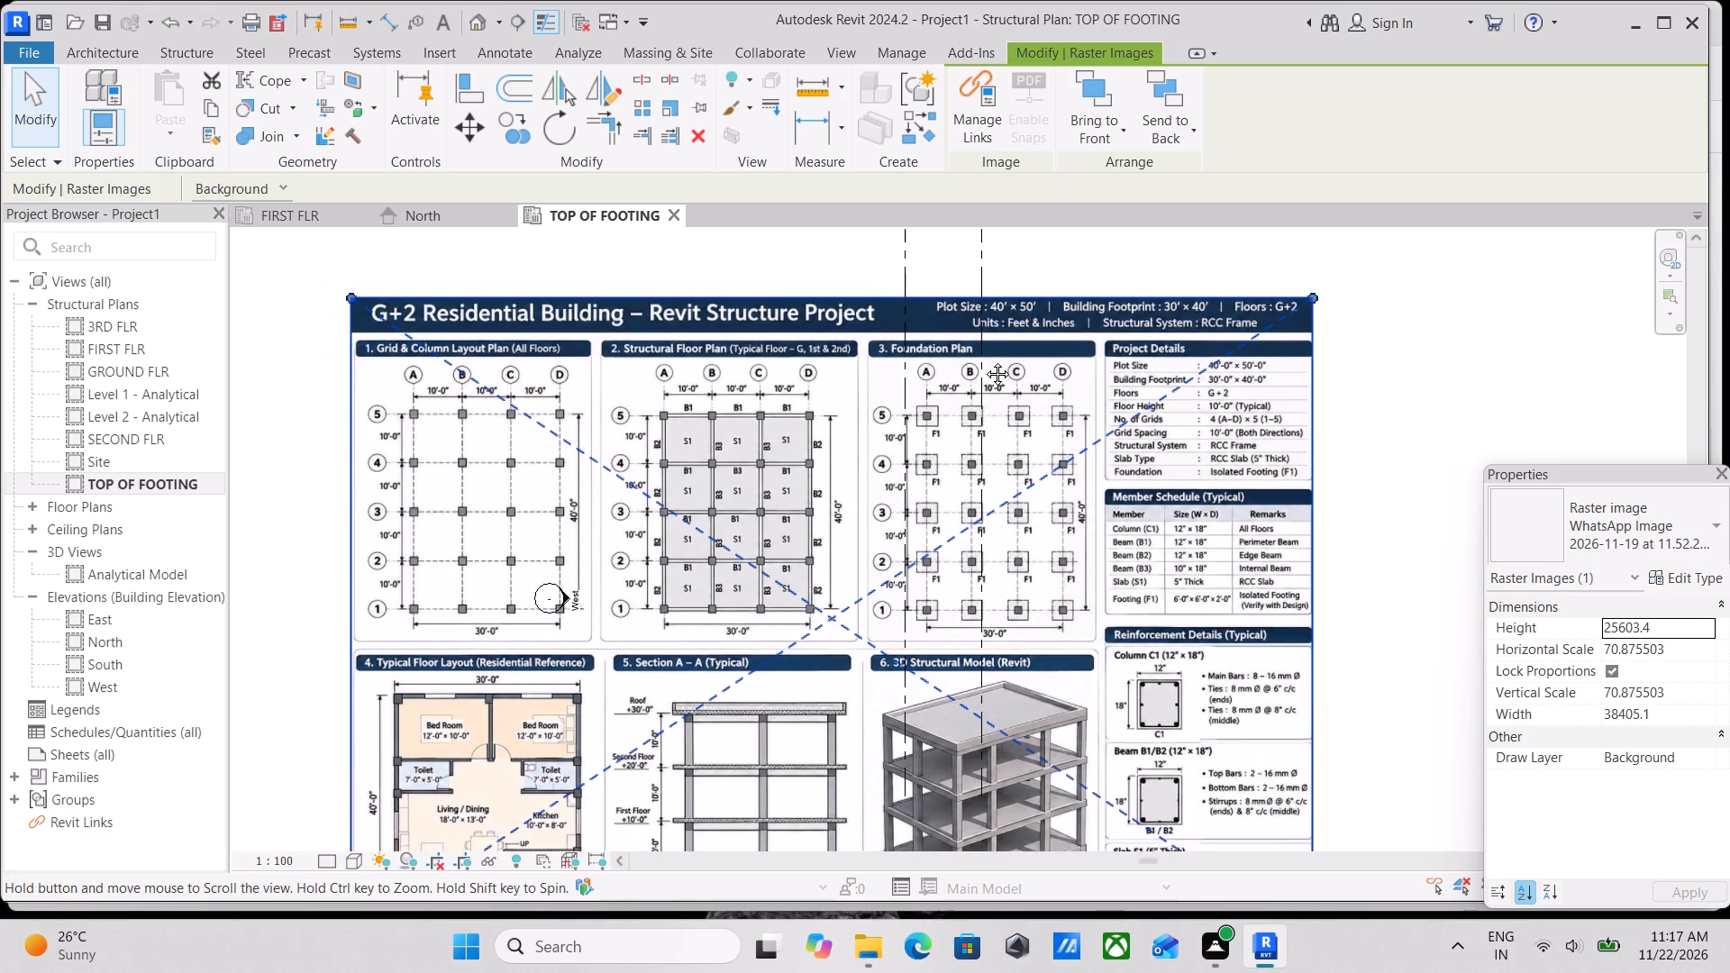
middle_drag(984, 360, 1013, 381)
drag(414, 343, 431, 353)
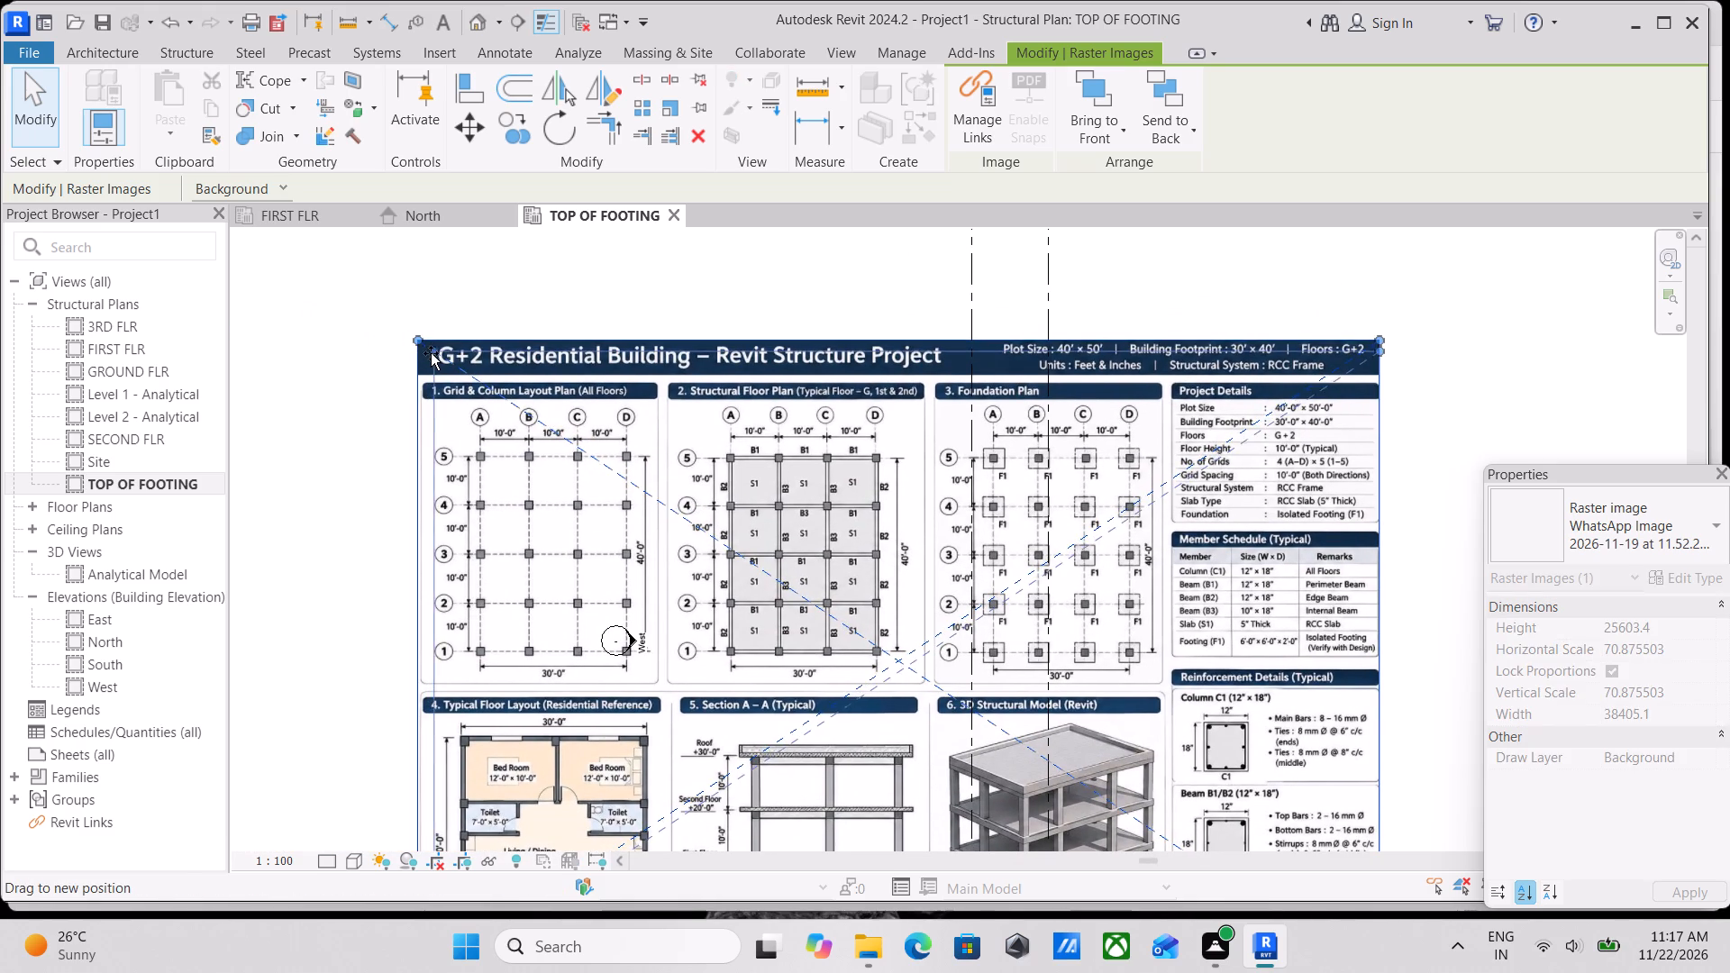
drag(431, 353, 441, 359)
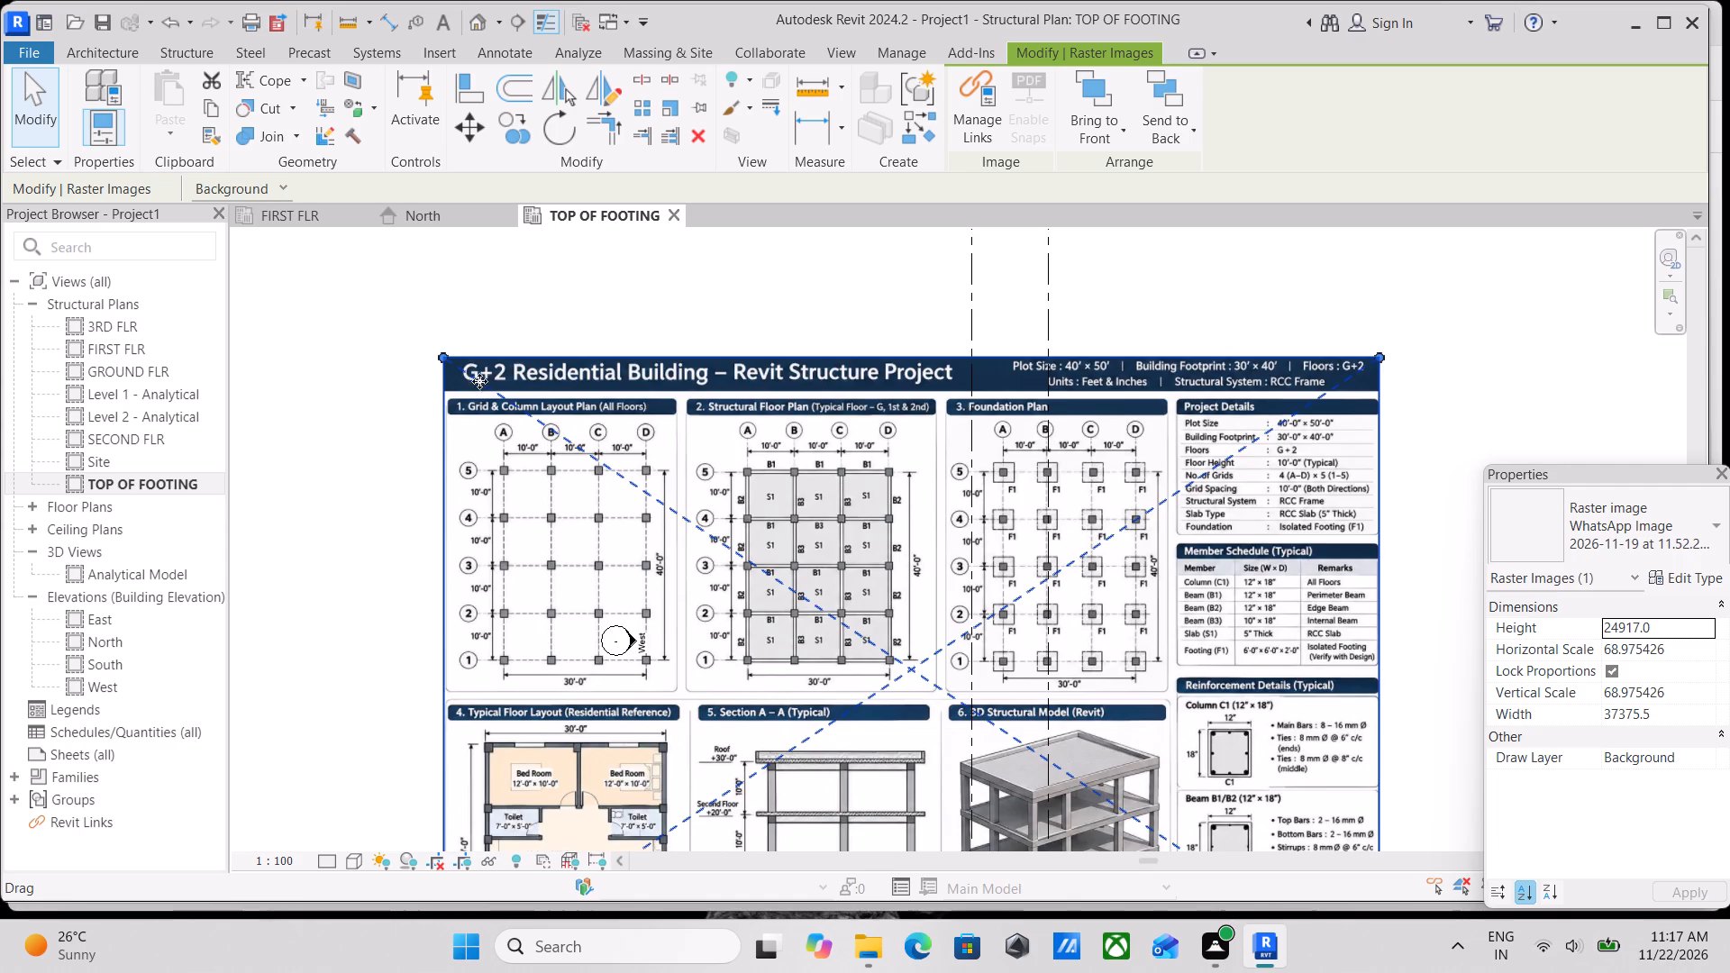
Examine how the Foundation Plan's column lines A and B fit the spacing between grids 1 and 2.
scroll(545, 402, down, 1)
middle_drag(545, 402, 579, 316)
middle_drag(768, 441, 692, 425)
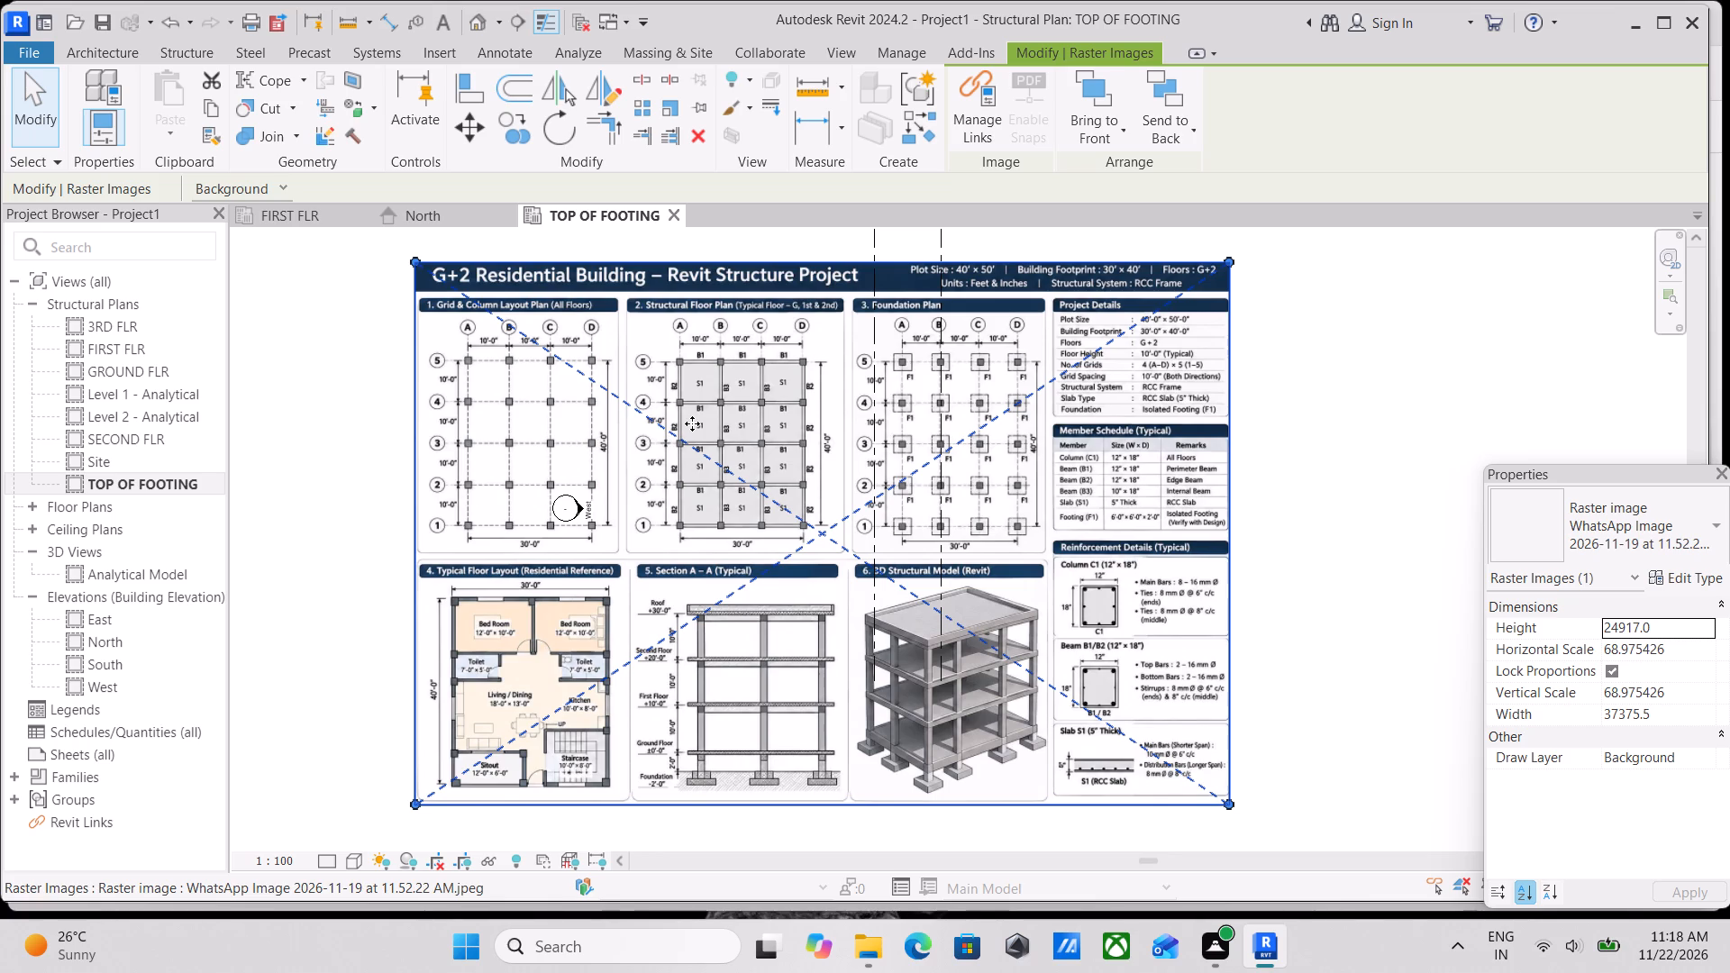
scroll(692, 423, up, 2)
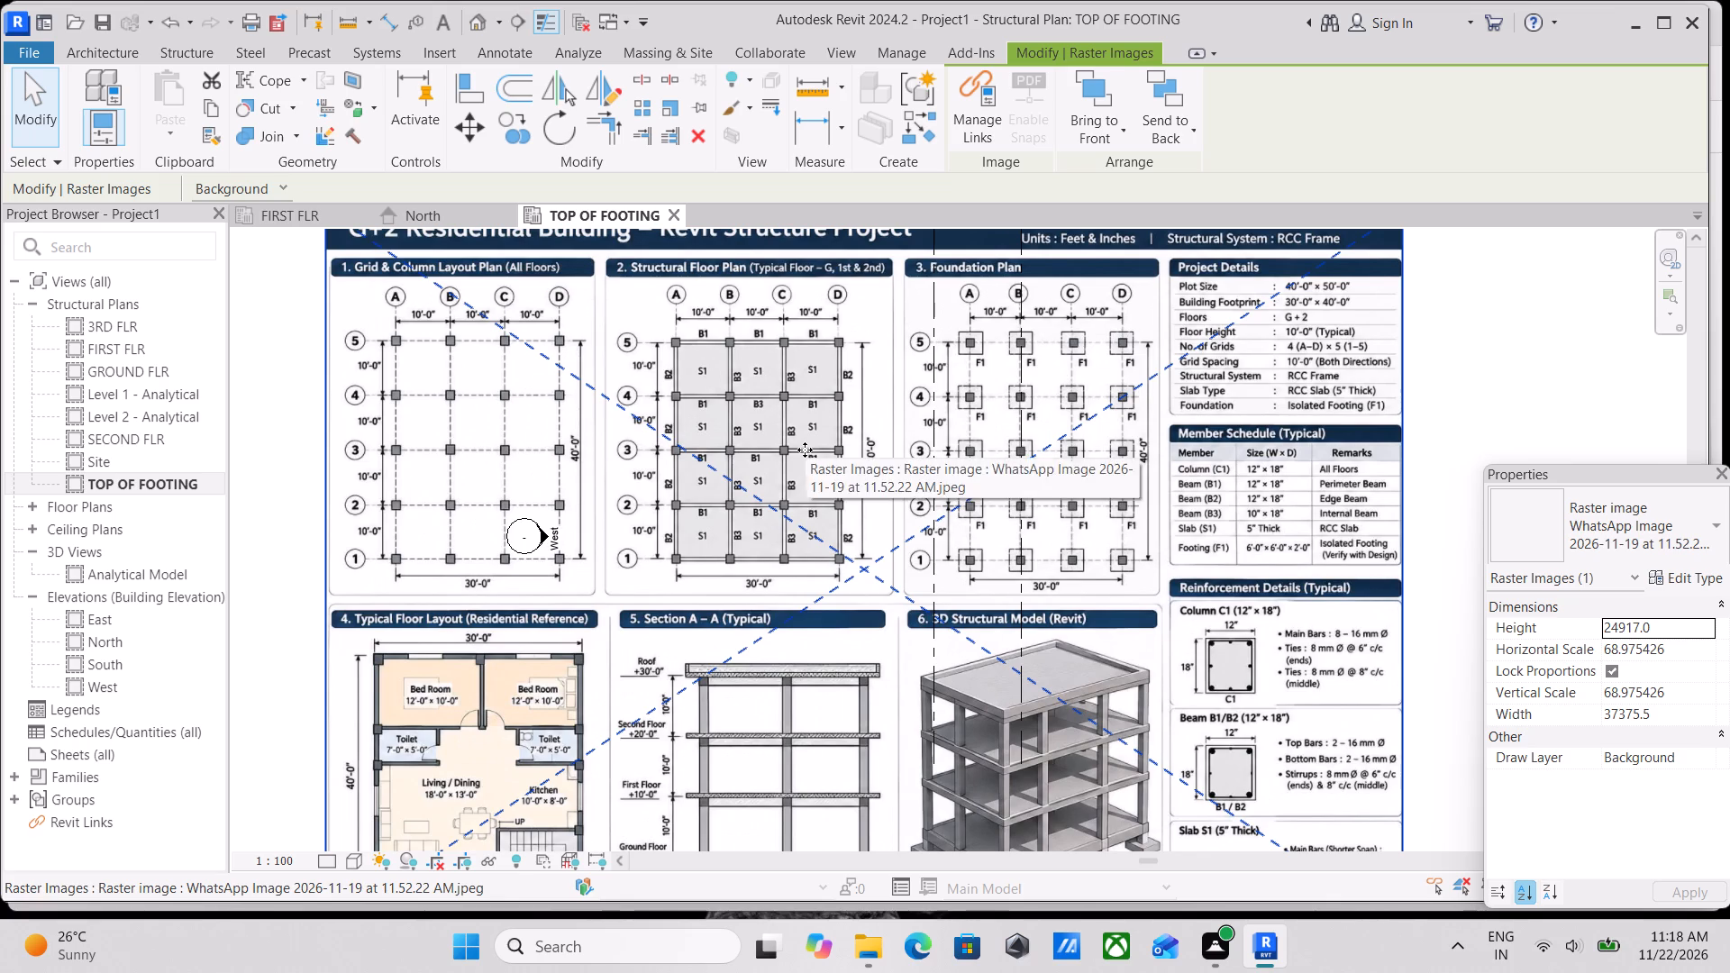
scroll(805, 450, up, 5)
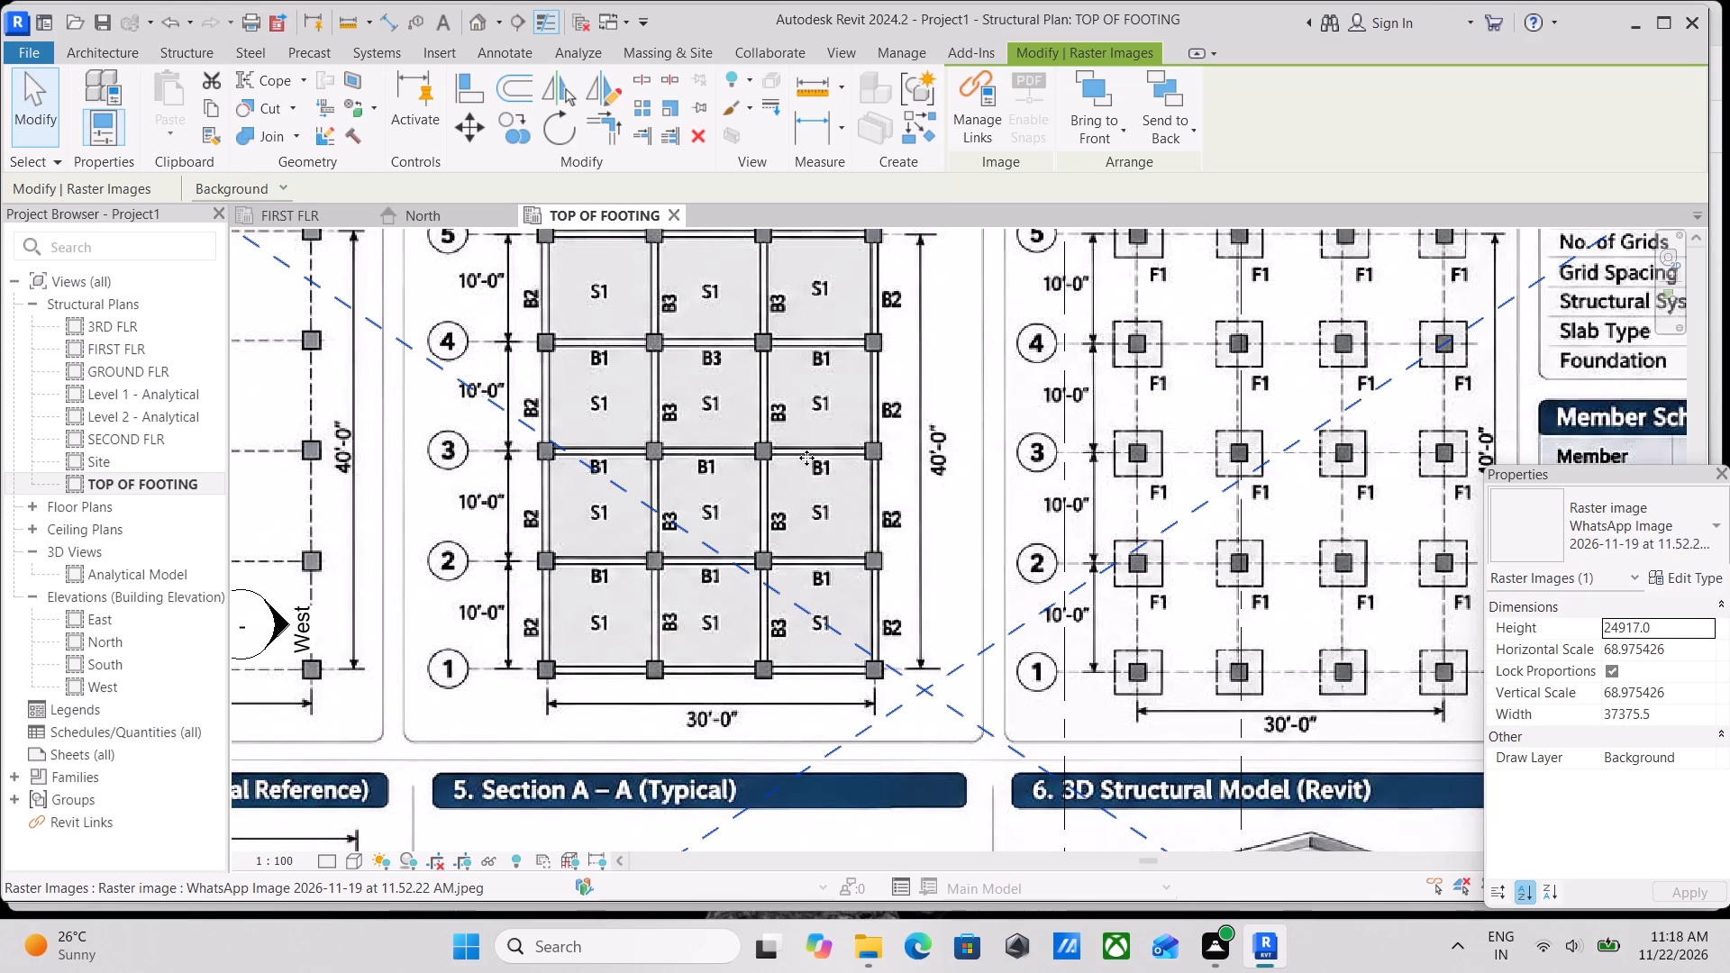
scroll(806, 458, down, 2)
middle_drag(803, 459, 632, 416)
scroll(755, 444, down, 1)
middle_drag(740, 473, 615, 454)
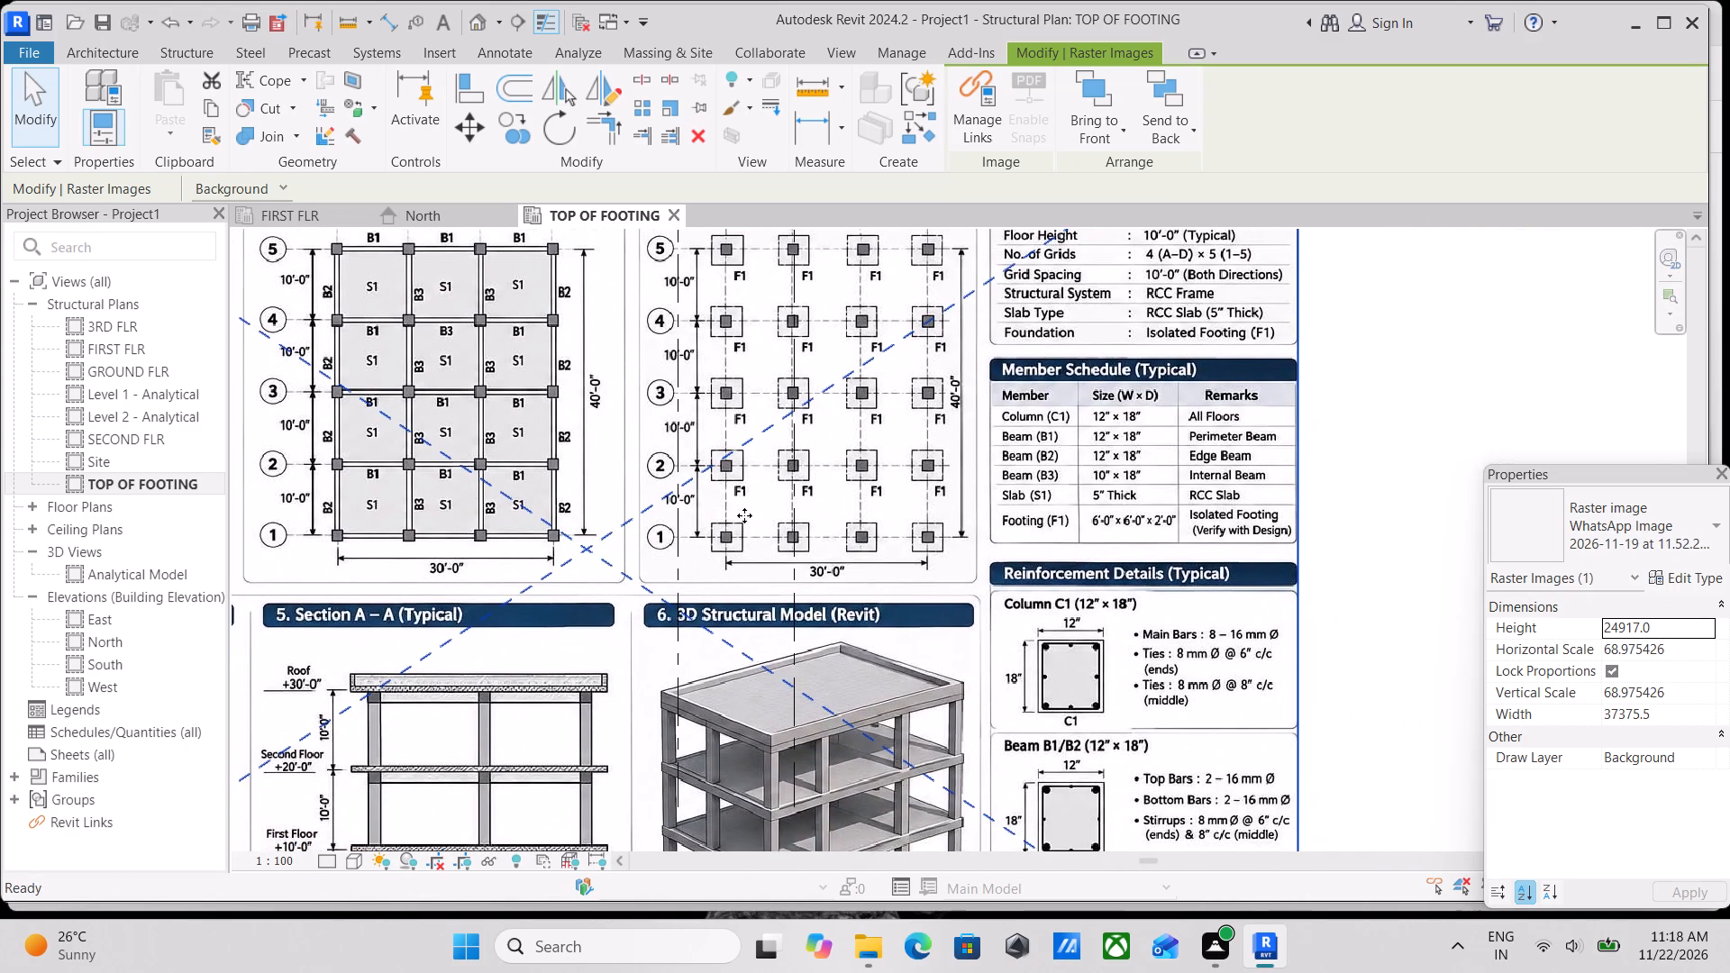
scroll(744, 515, down, 4)
middle_drag(744, 515, 755, 570)
scroll(932, 420, up, 3)
middle_drag(854, 408, 938, 446)
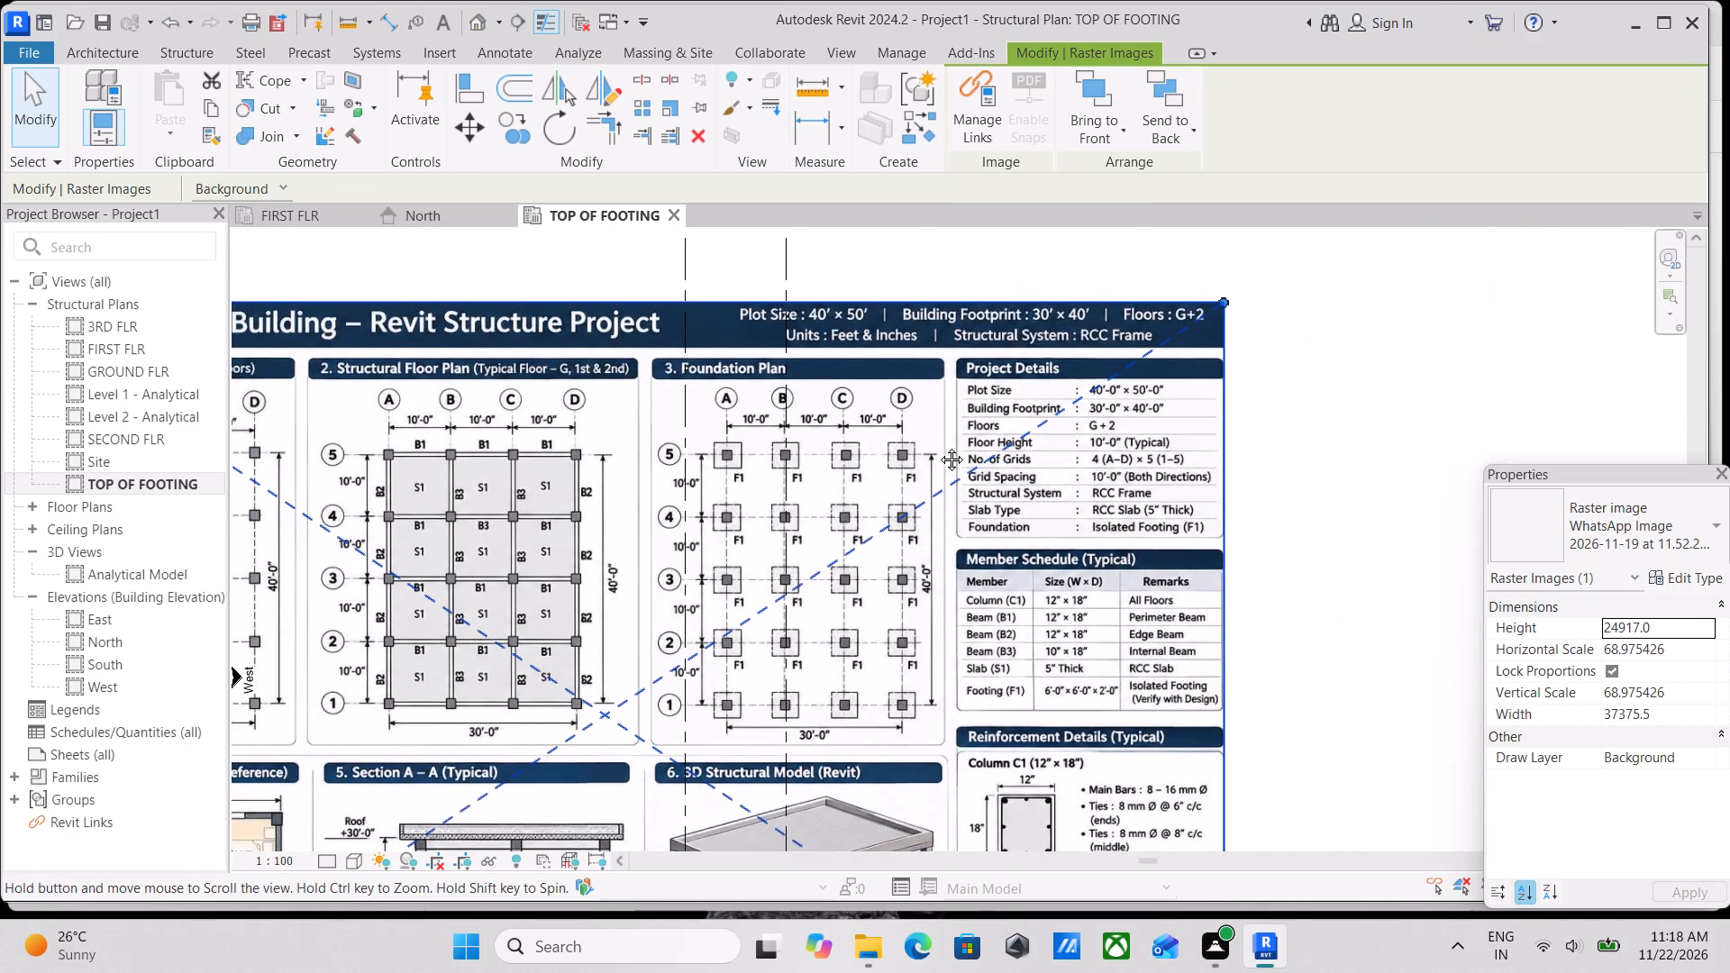
middle_drag(938, 446, 1017, 494)
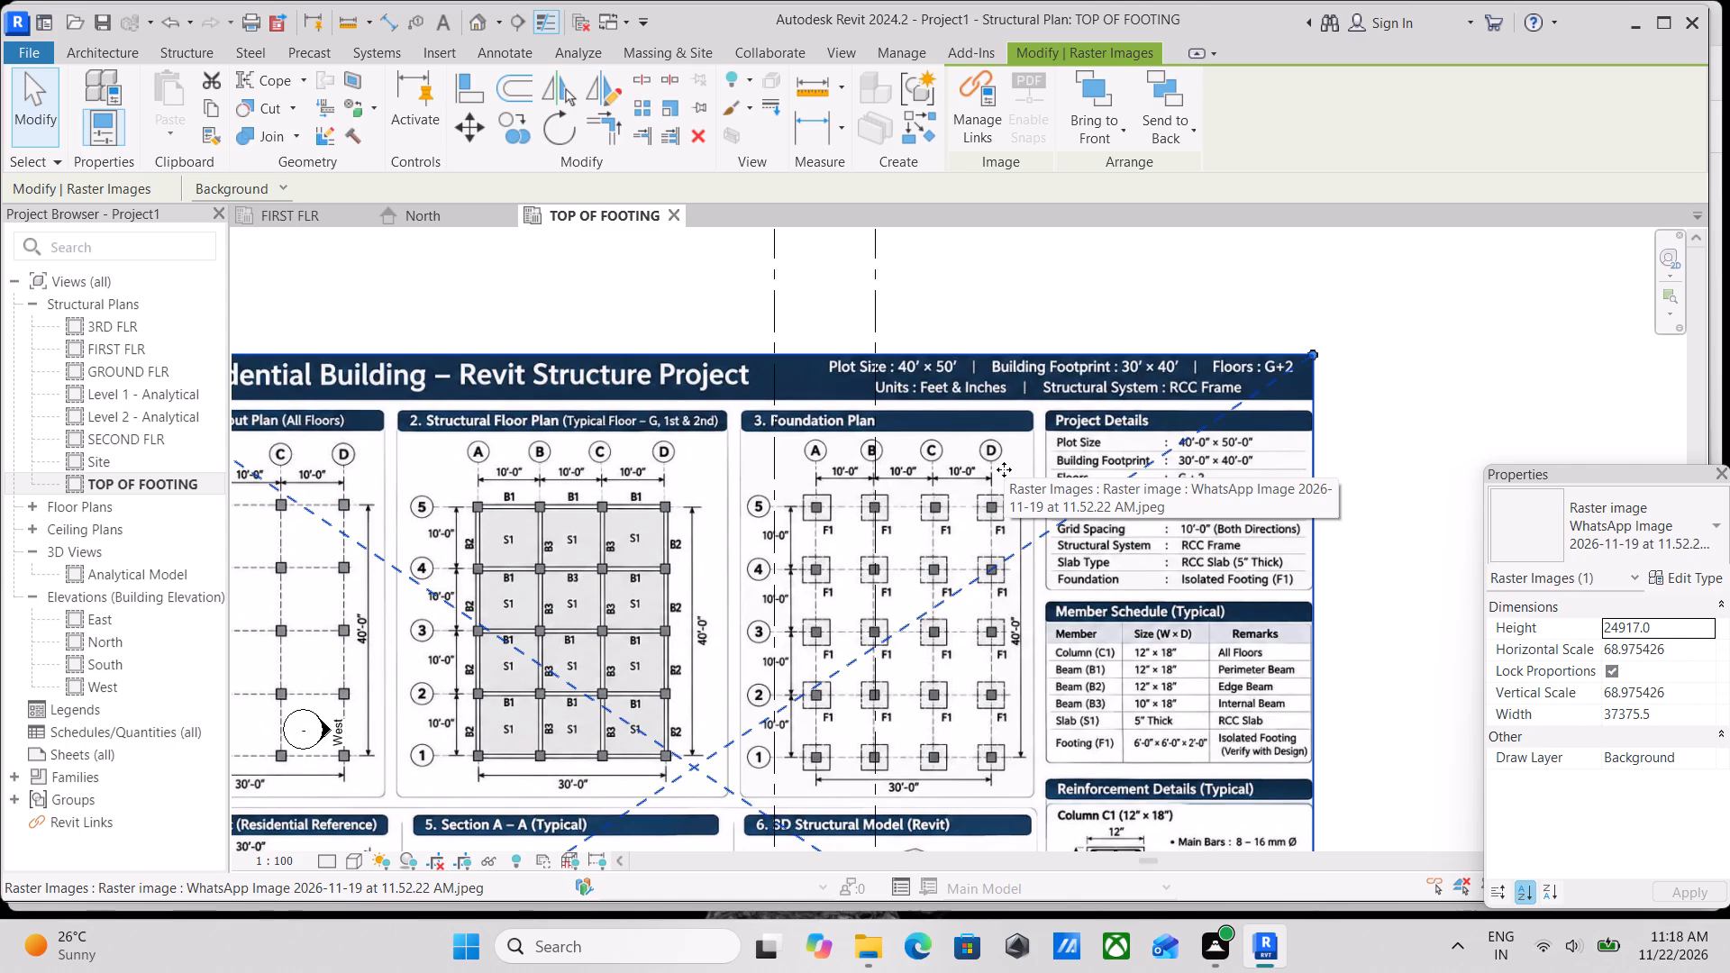
scroll(950, 475, down, 3)
Reduce the sheet from its upper left corner to about 36214 mm wide by 24143 mm high.
middle_drag(948, 475, 1108, 492)
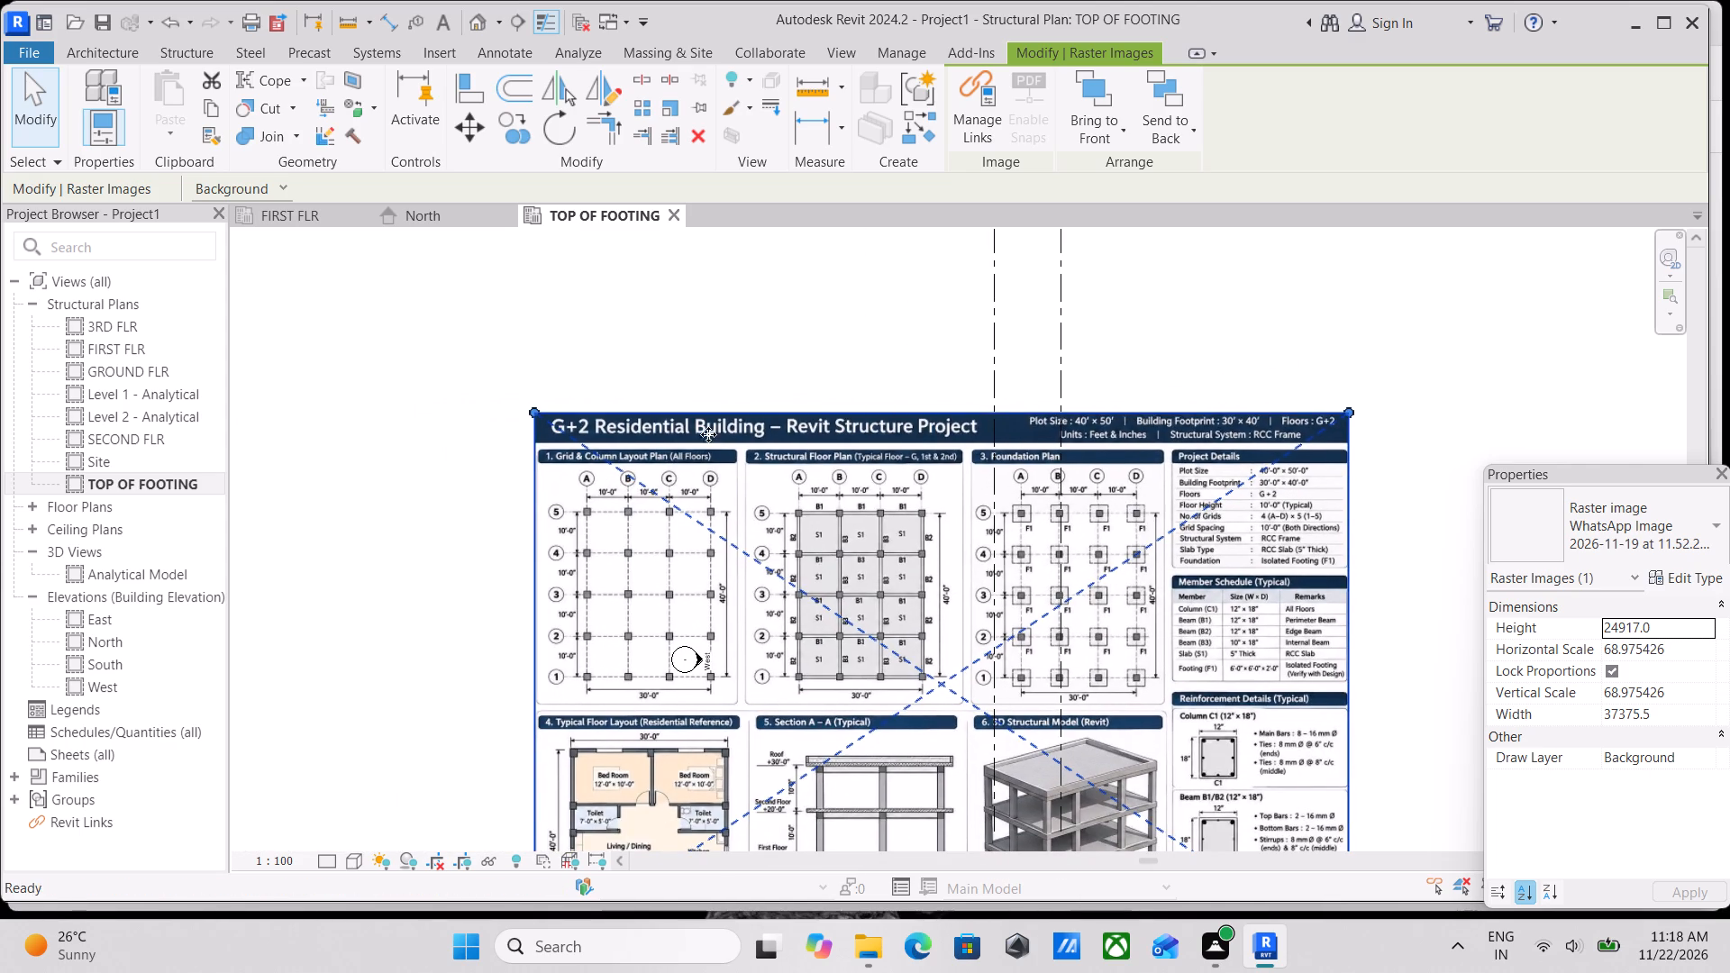
scroll(657, 443, up, 4)
scroll(460, 395, down, 1)
middle_drag(460, 394, 415, 371)
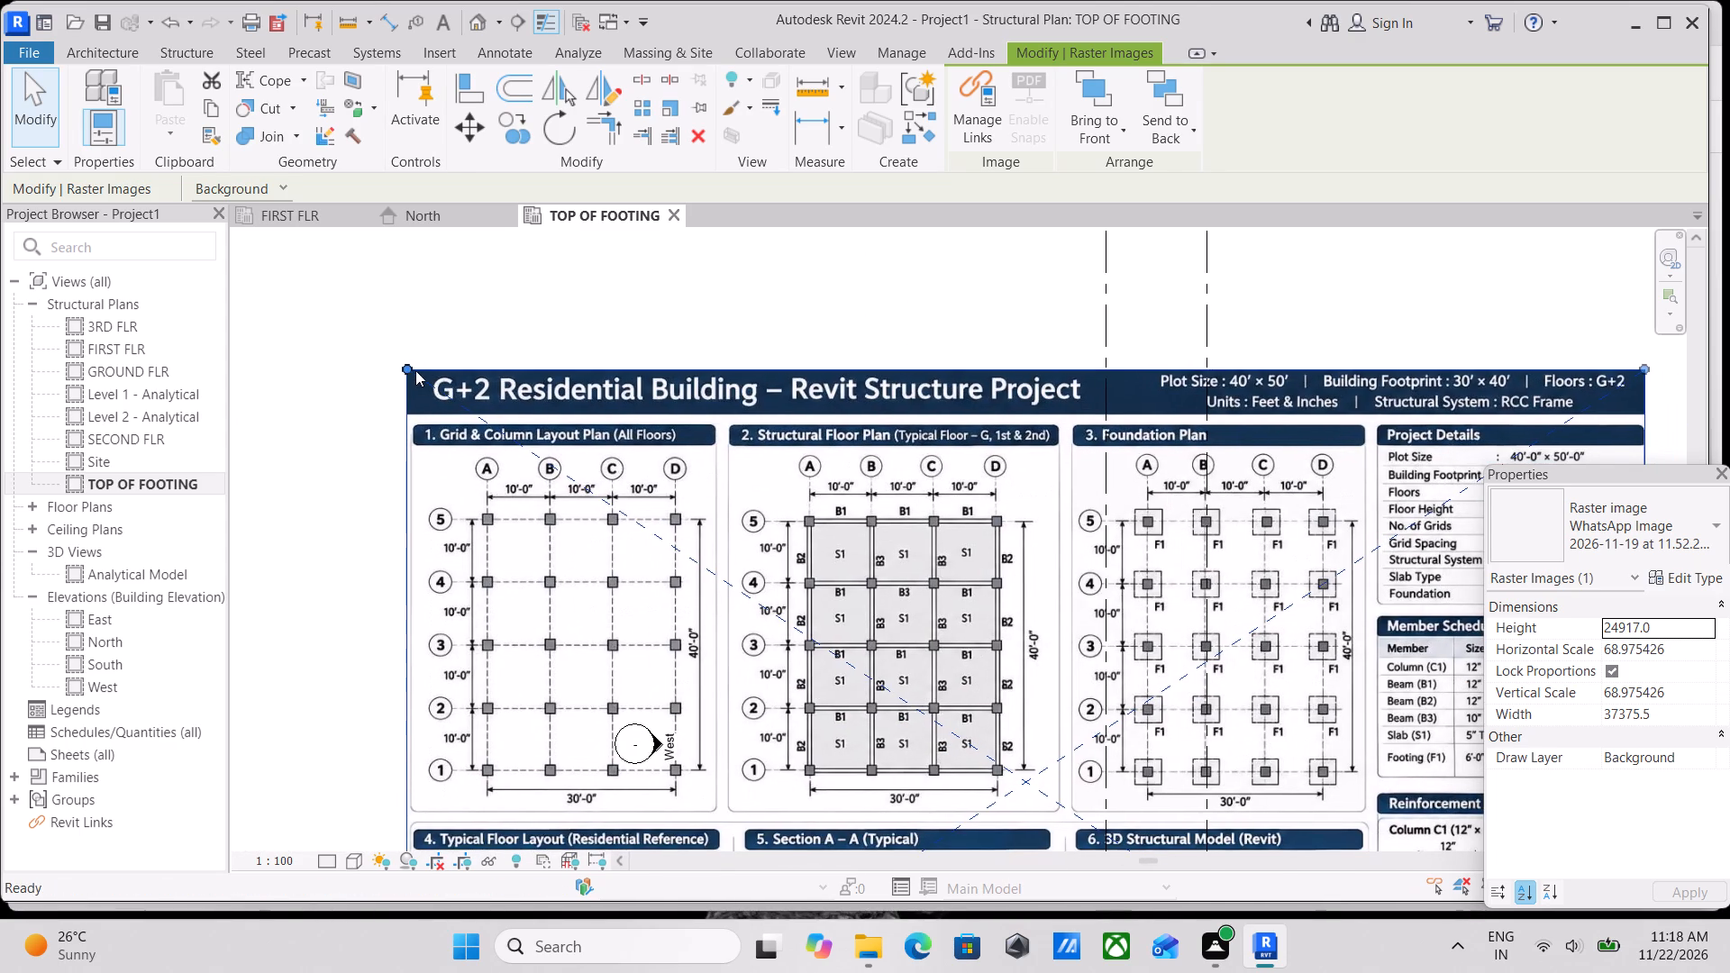
drag(408, 364, 451, 384)
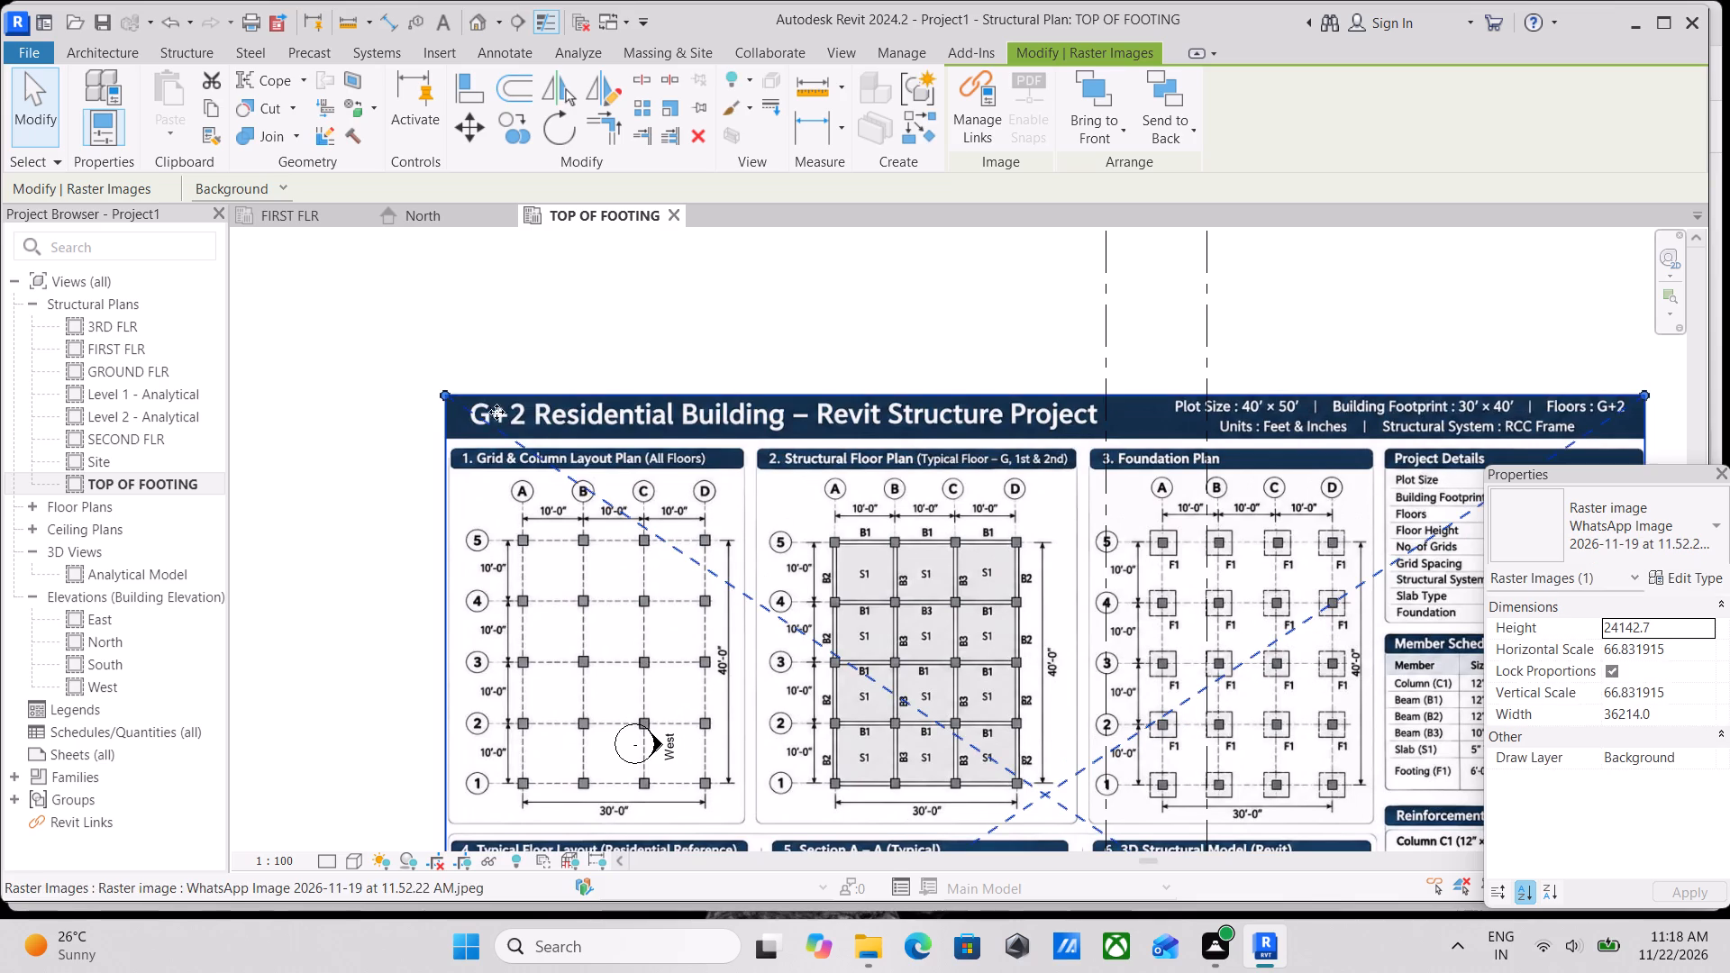
Nudge the sheet sideways until the Foundation Plan's column line A sits on grid 1.
middle_drag(505, 414, 322, 348)
scroll(733, 430, down, 2)
middle_drag(728, 429, 683, 351)
scroll(1106, 524, up, 1)
scroll(1130, 489, down, 2)
scroll(1243, 481, up, 3)
middle_drag(1224, 450, 1159, 468)
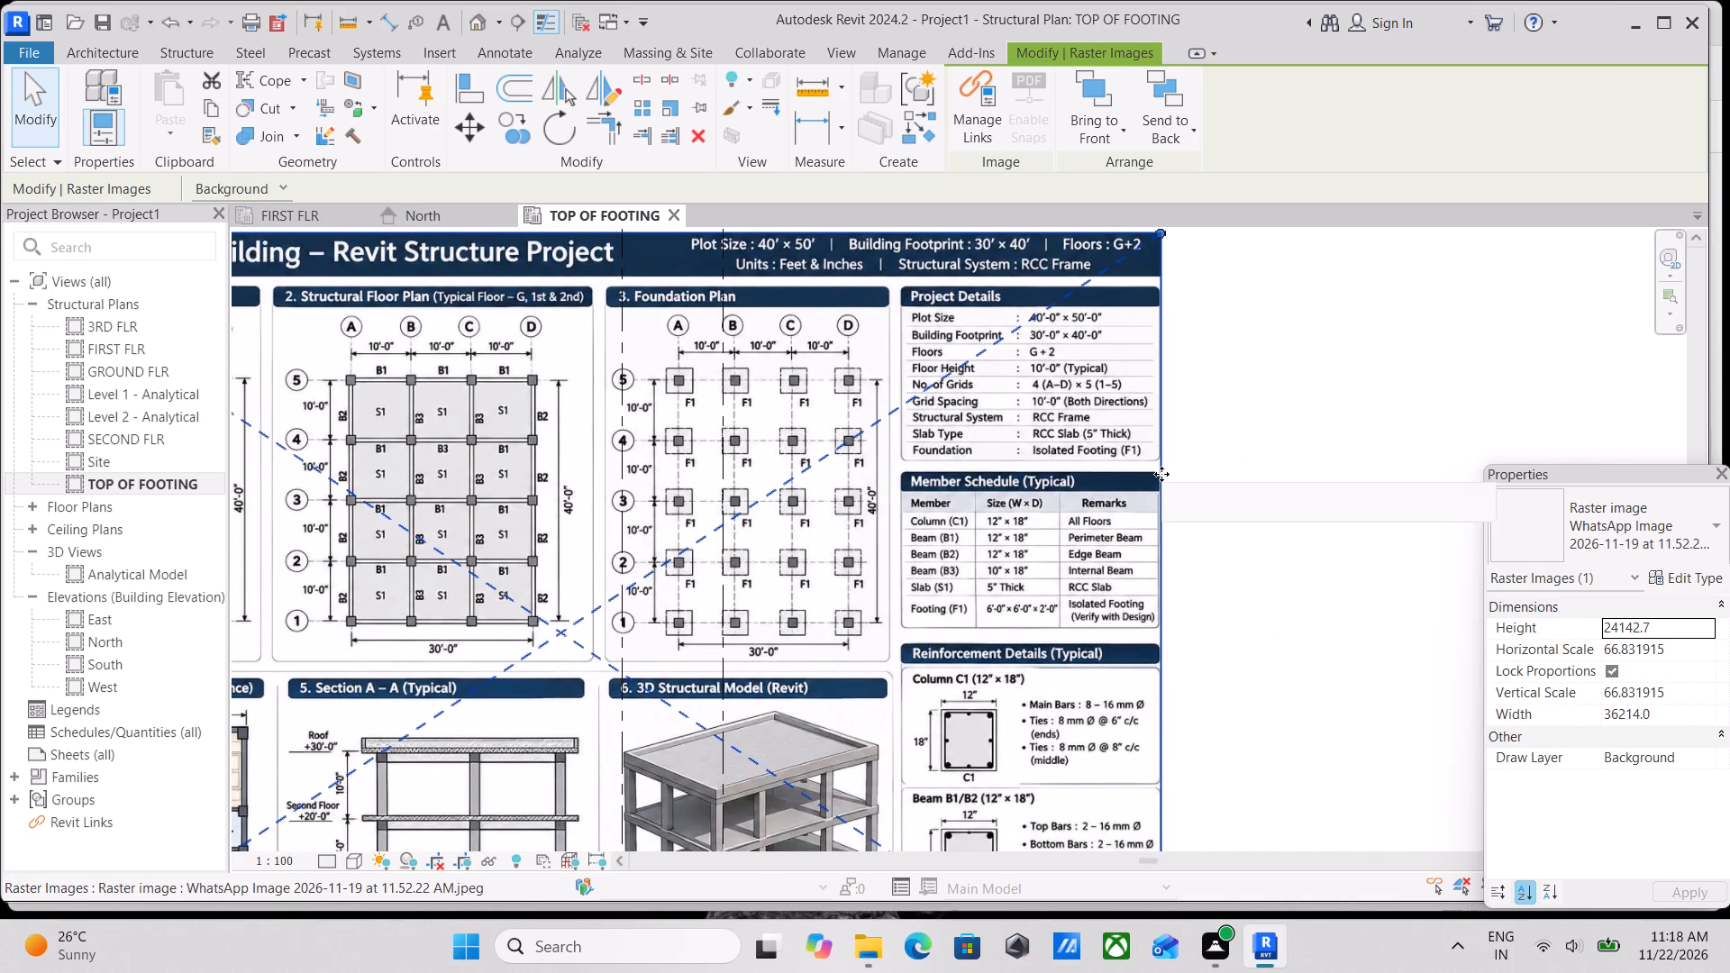
key(Right)
key(Left)
key(Left)
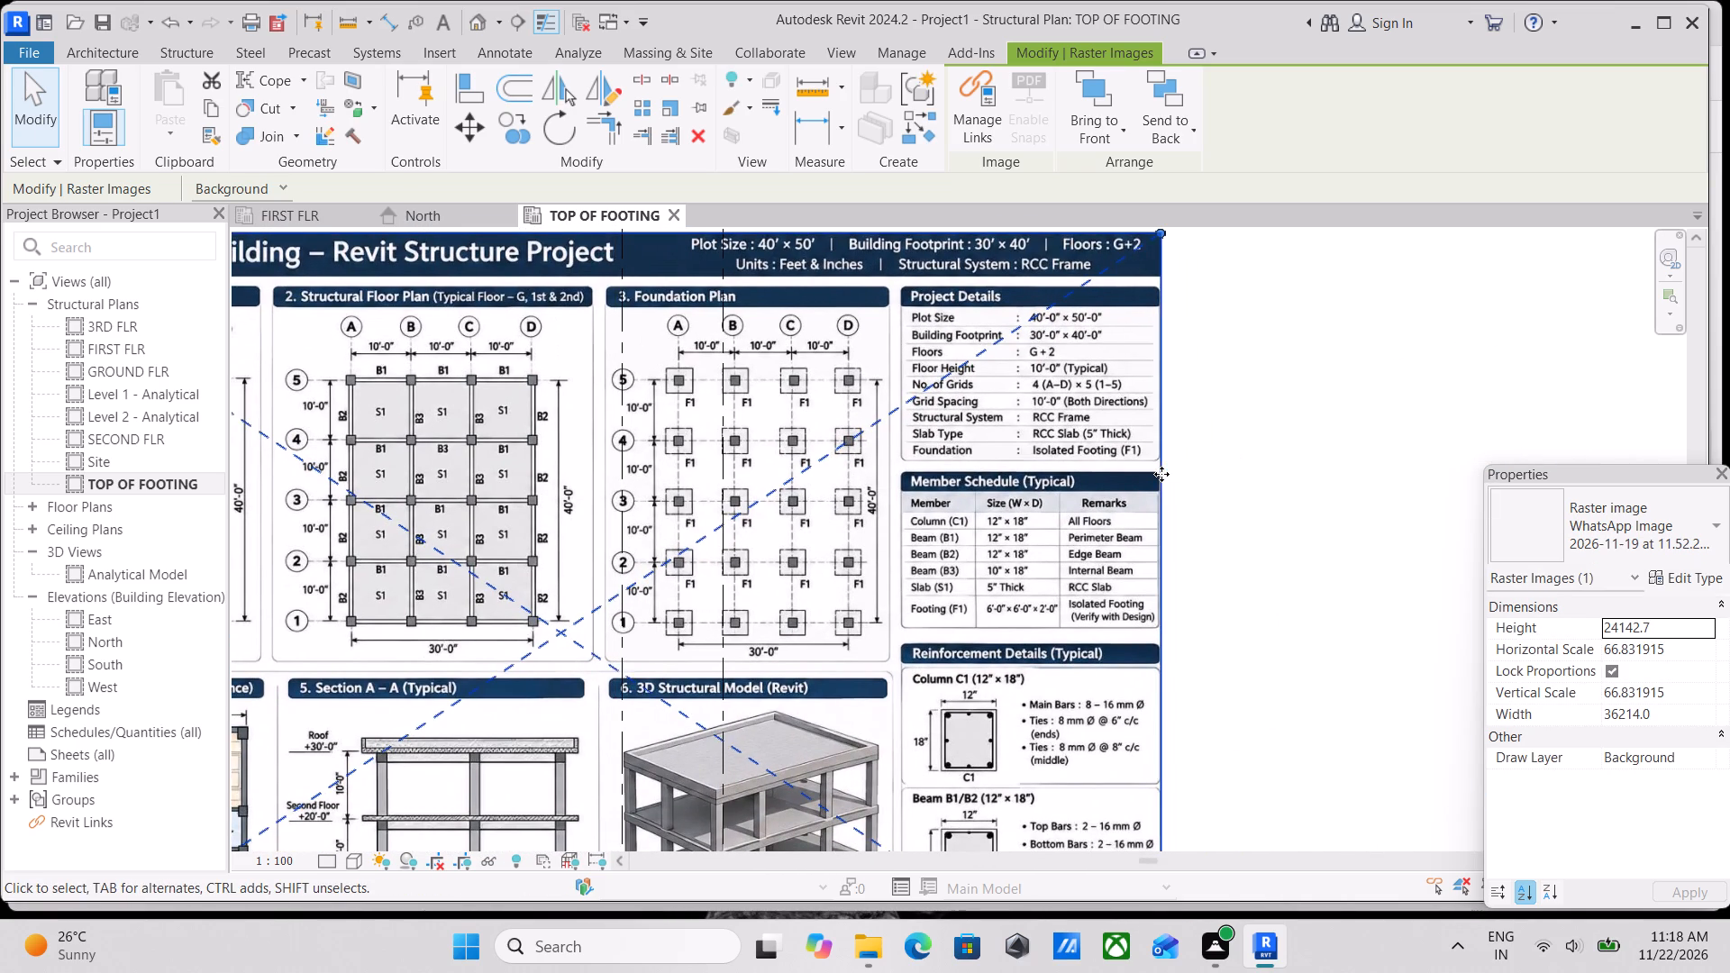
key(Left)
key(Left)
key(Left)
key(Left)
key(Left)
key(Left)
key(Left)
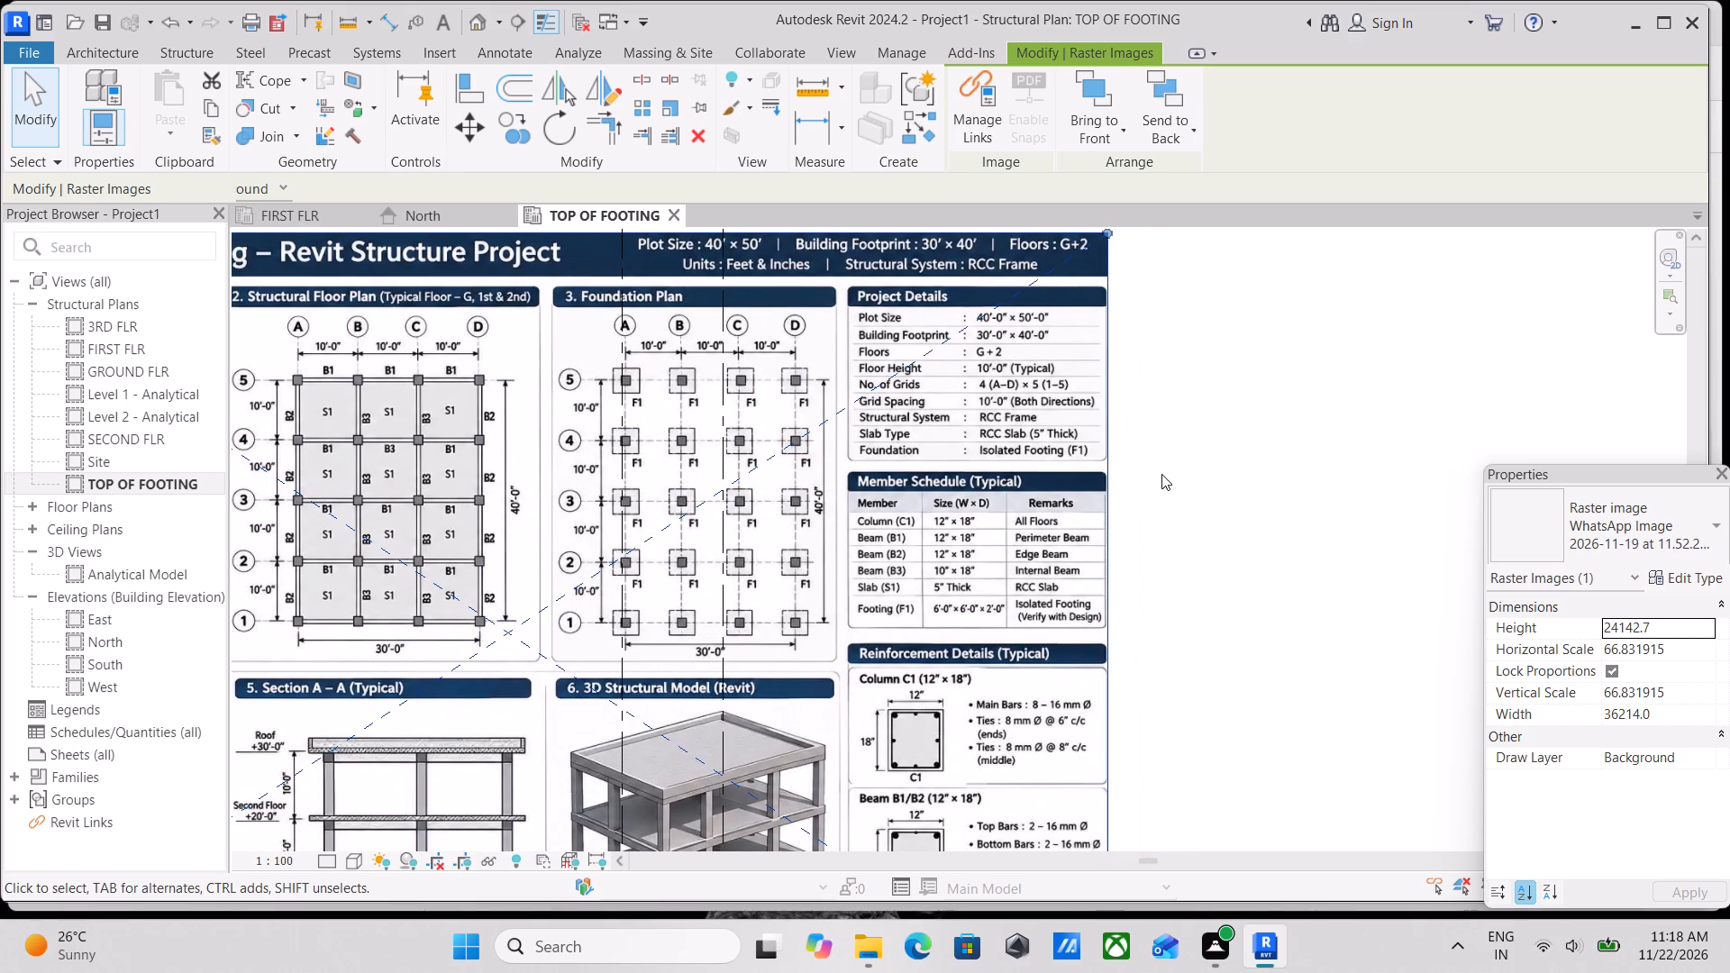
key(Left)
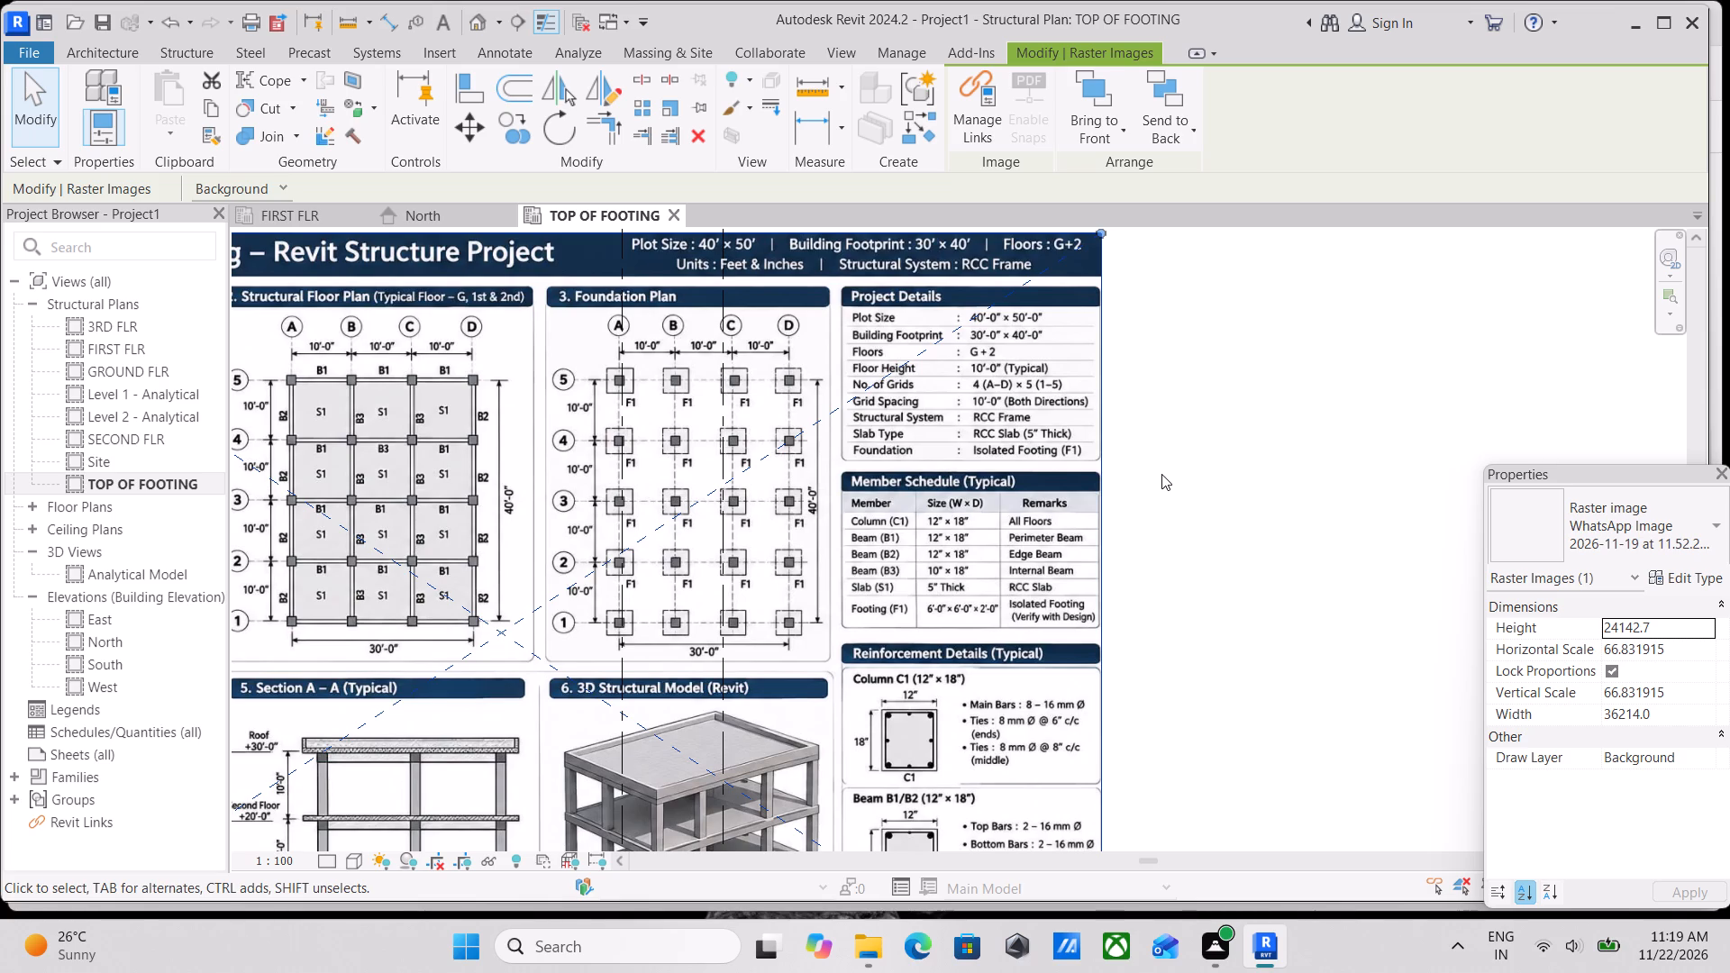
key(Left)
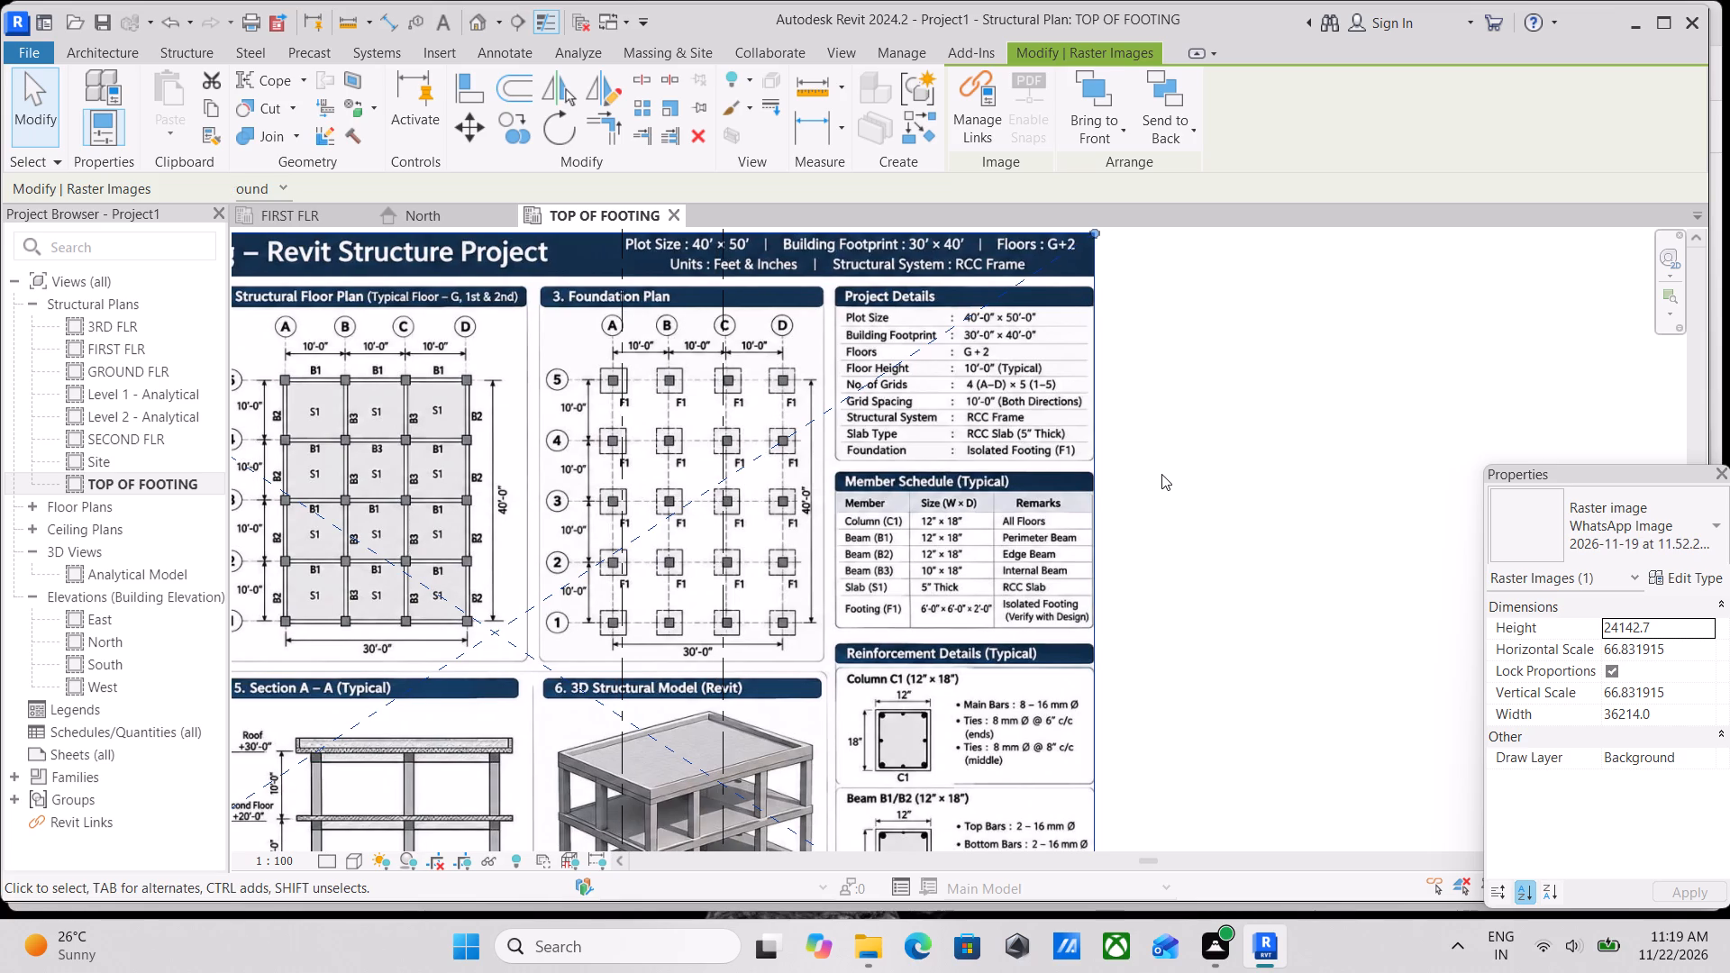
key(Right)
key(Right)
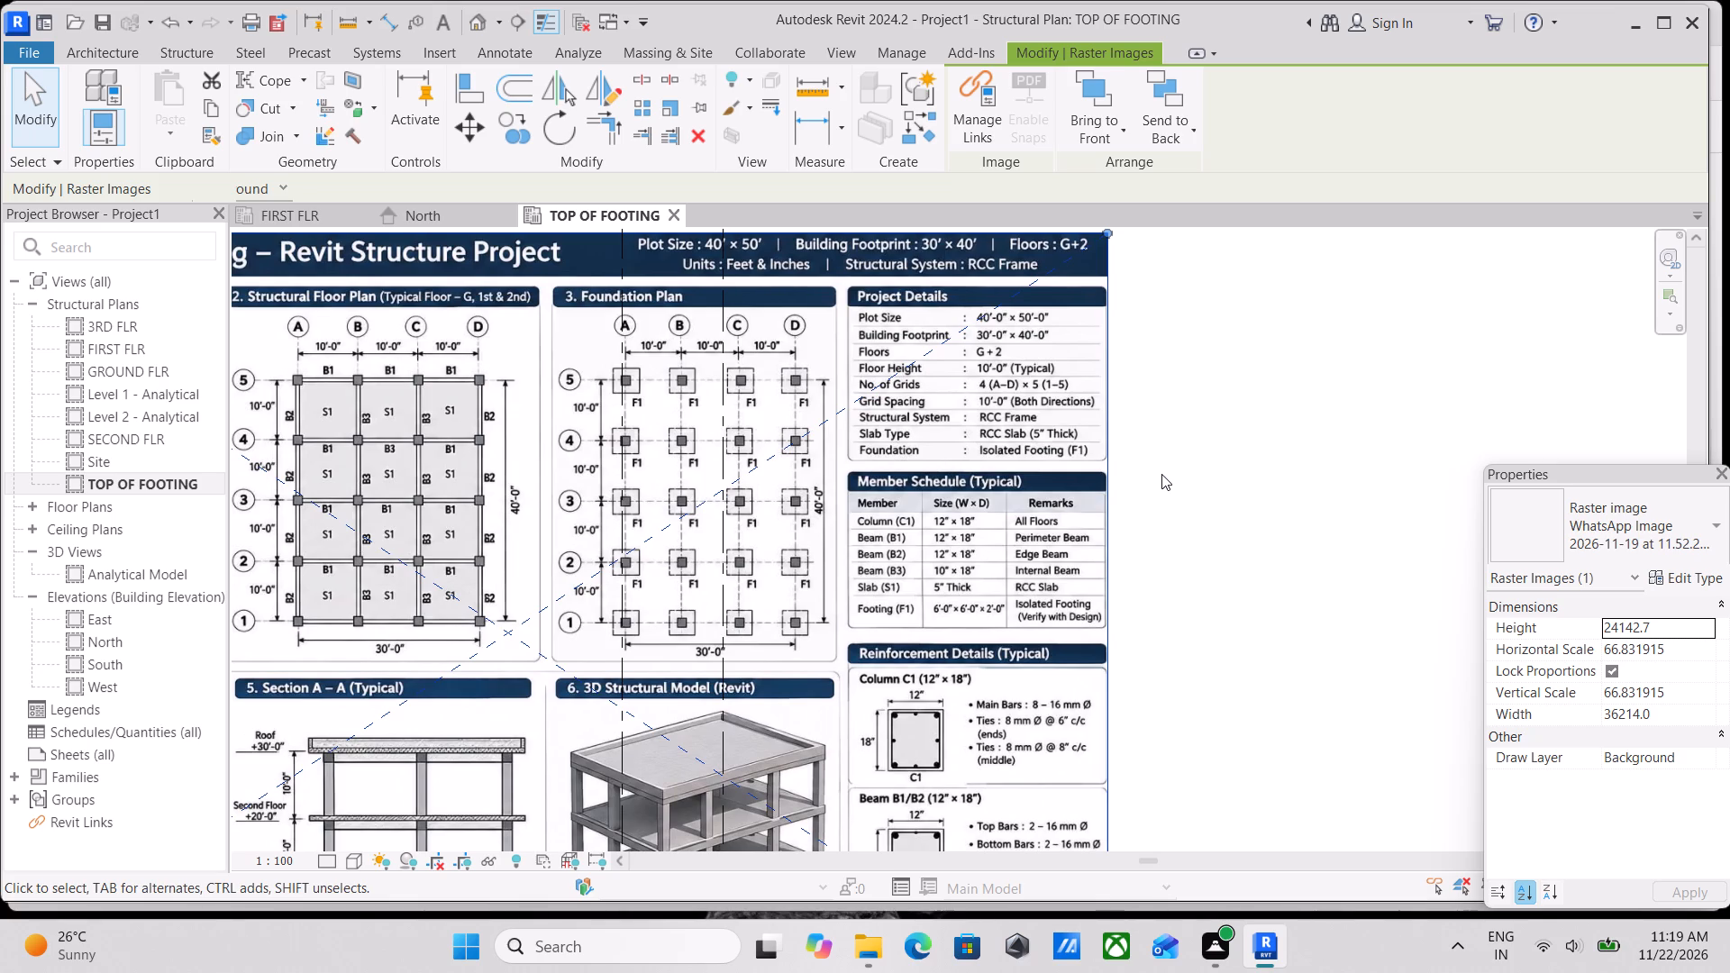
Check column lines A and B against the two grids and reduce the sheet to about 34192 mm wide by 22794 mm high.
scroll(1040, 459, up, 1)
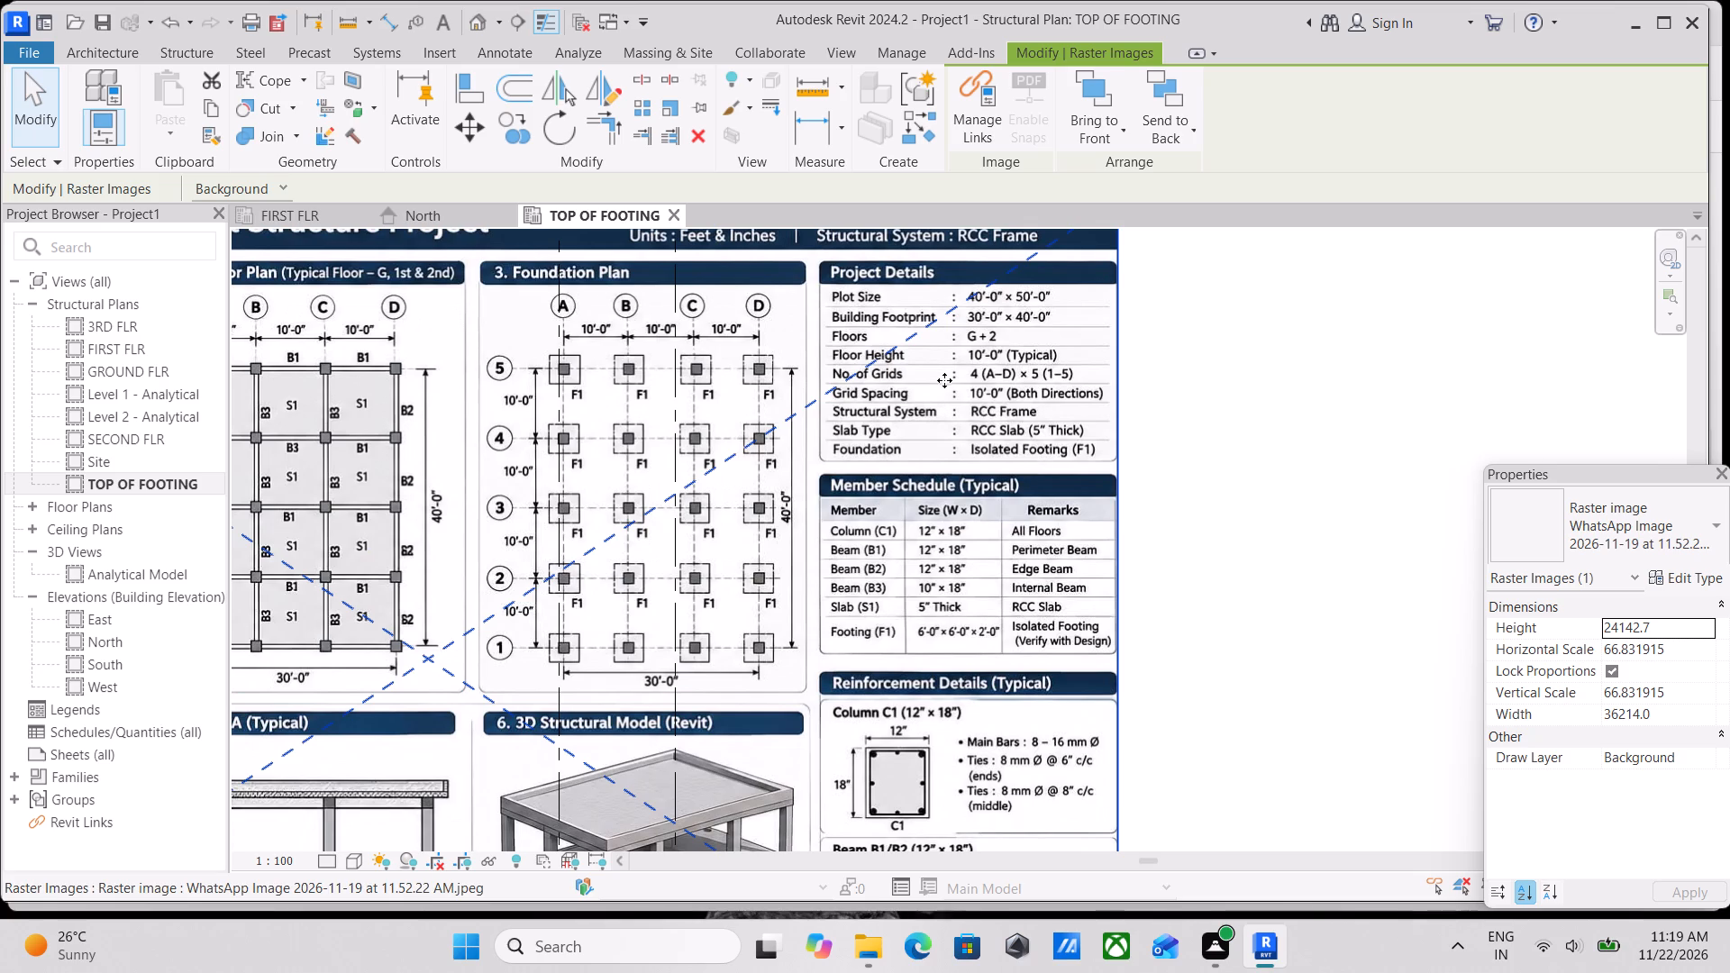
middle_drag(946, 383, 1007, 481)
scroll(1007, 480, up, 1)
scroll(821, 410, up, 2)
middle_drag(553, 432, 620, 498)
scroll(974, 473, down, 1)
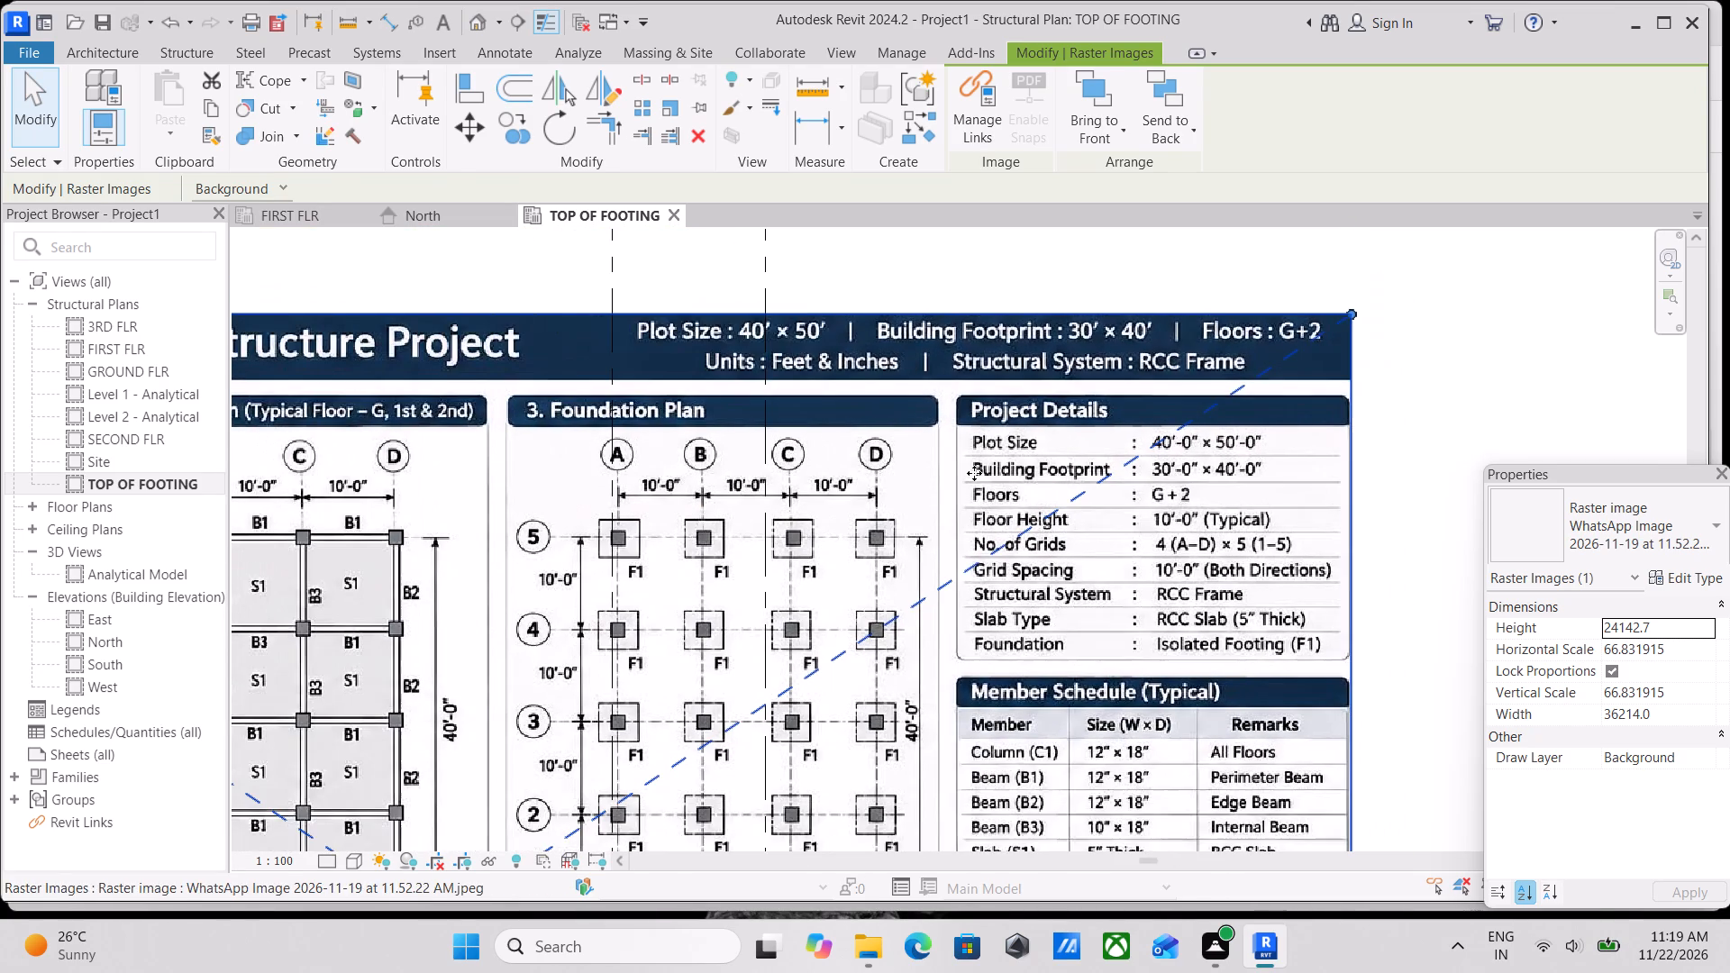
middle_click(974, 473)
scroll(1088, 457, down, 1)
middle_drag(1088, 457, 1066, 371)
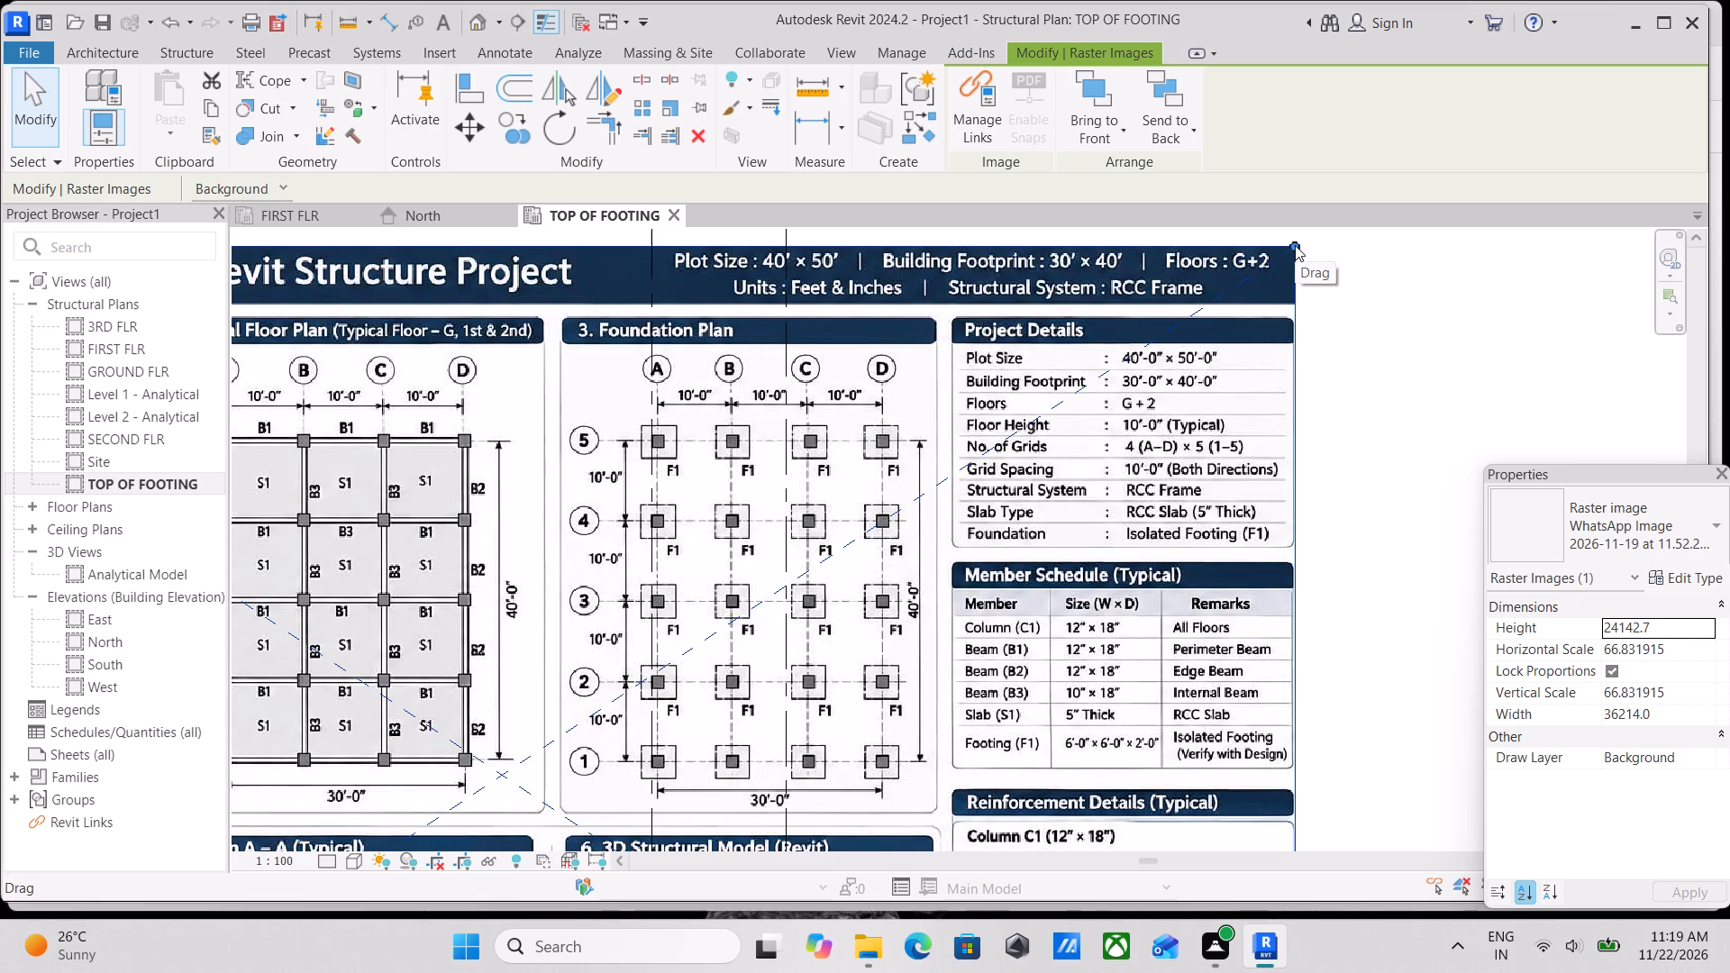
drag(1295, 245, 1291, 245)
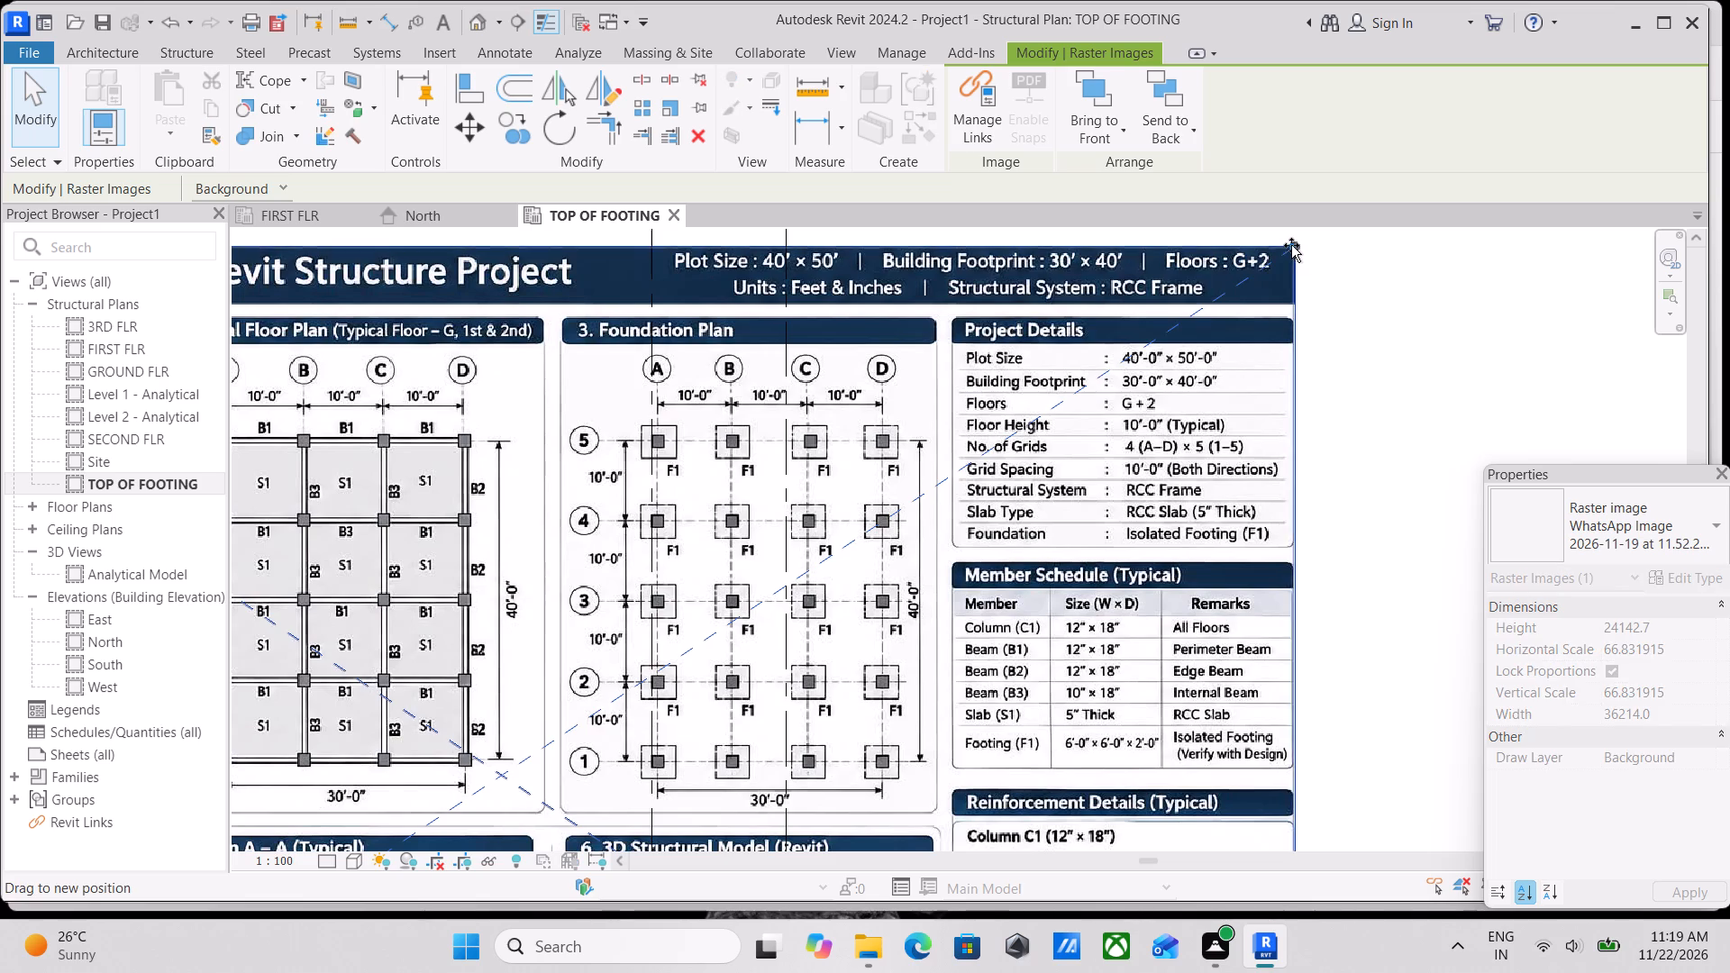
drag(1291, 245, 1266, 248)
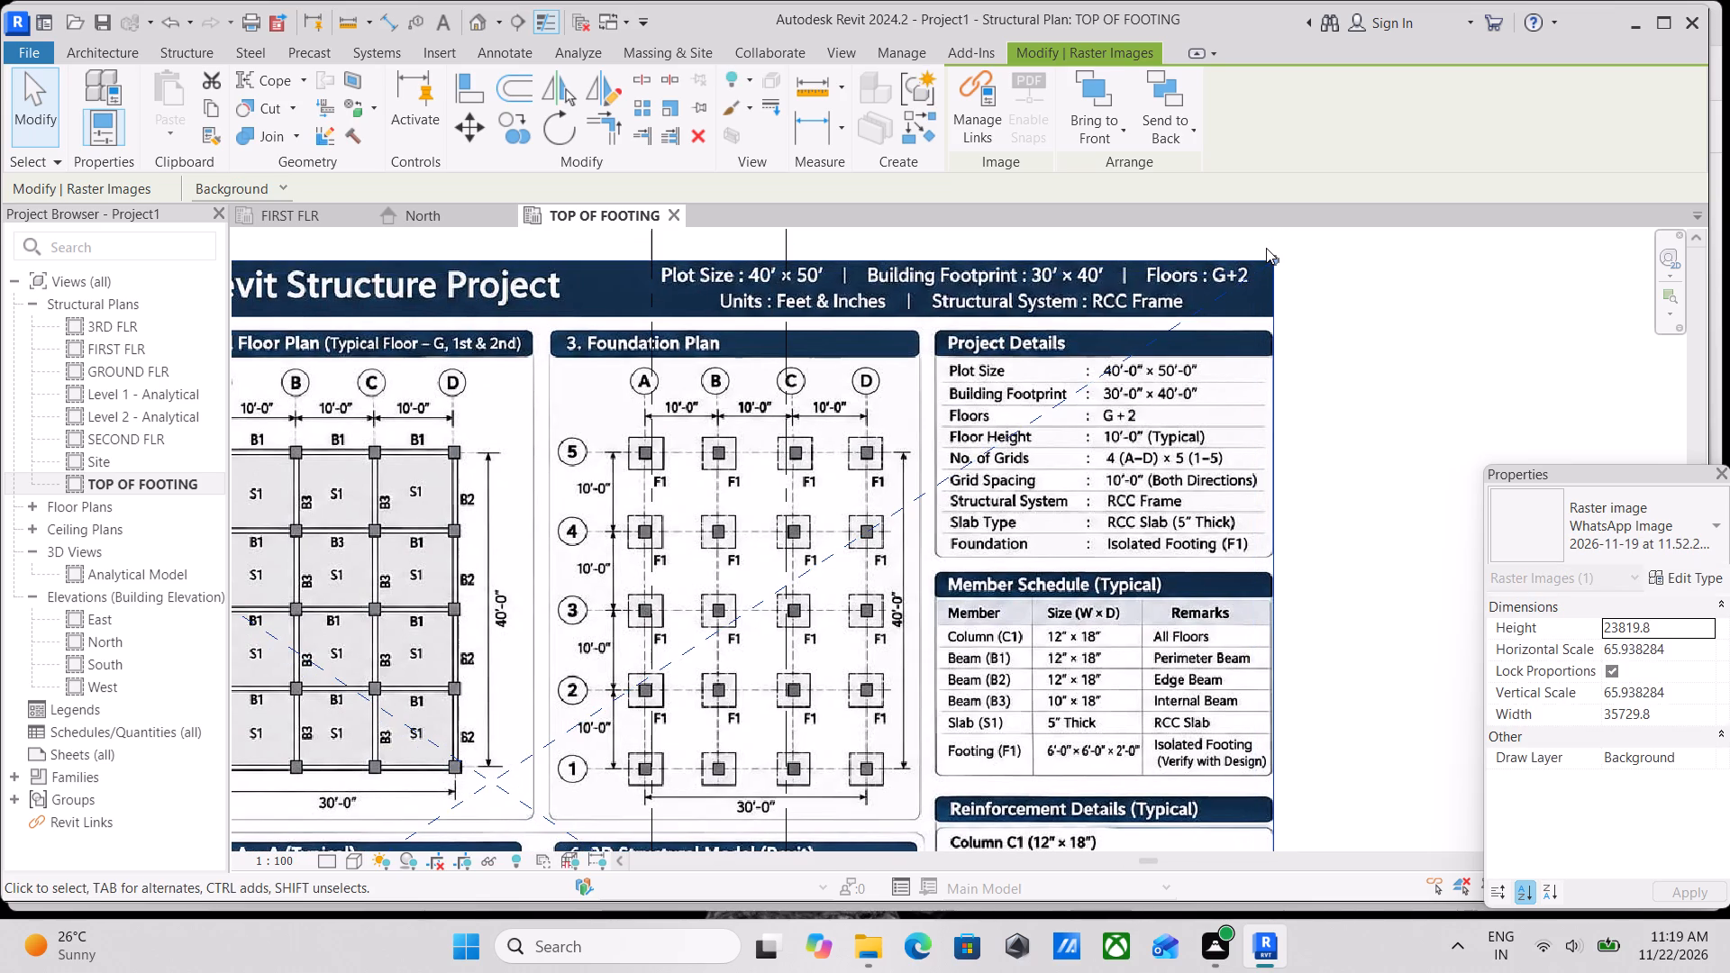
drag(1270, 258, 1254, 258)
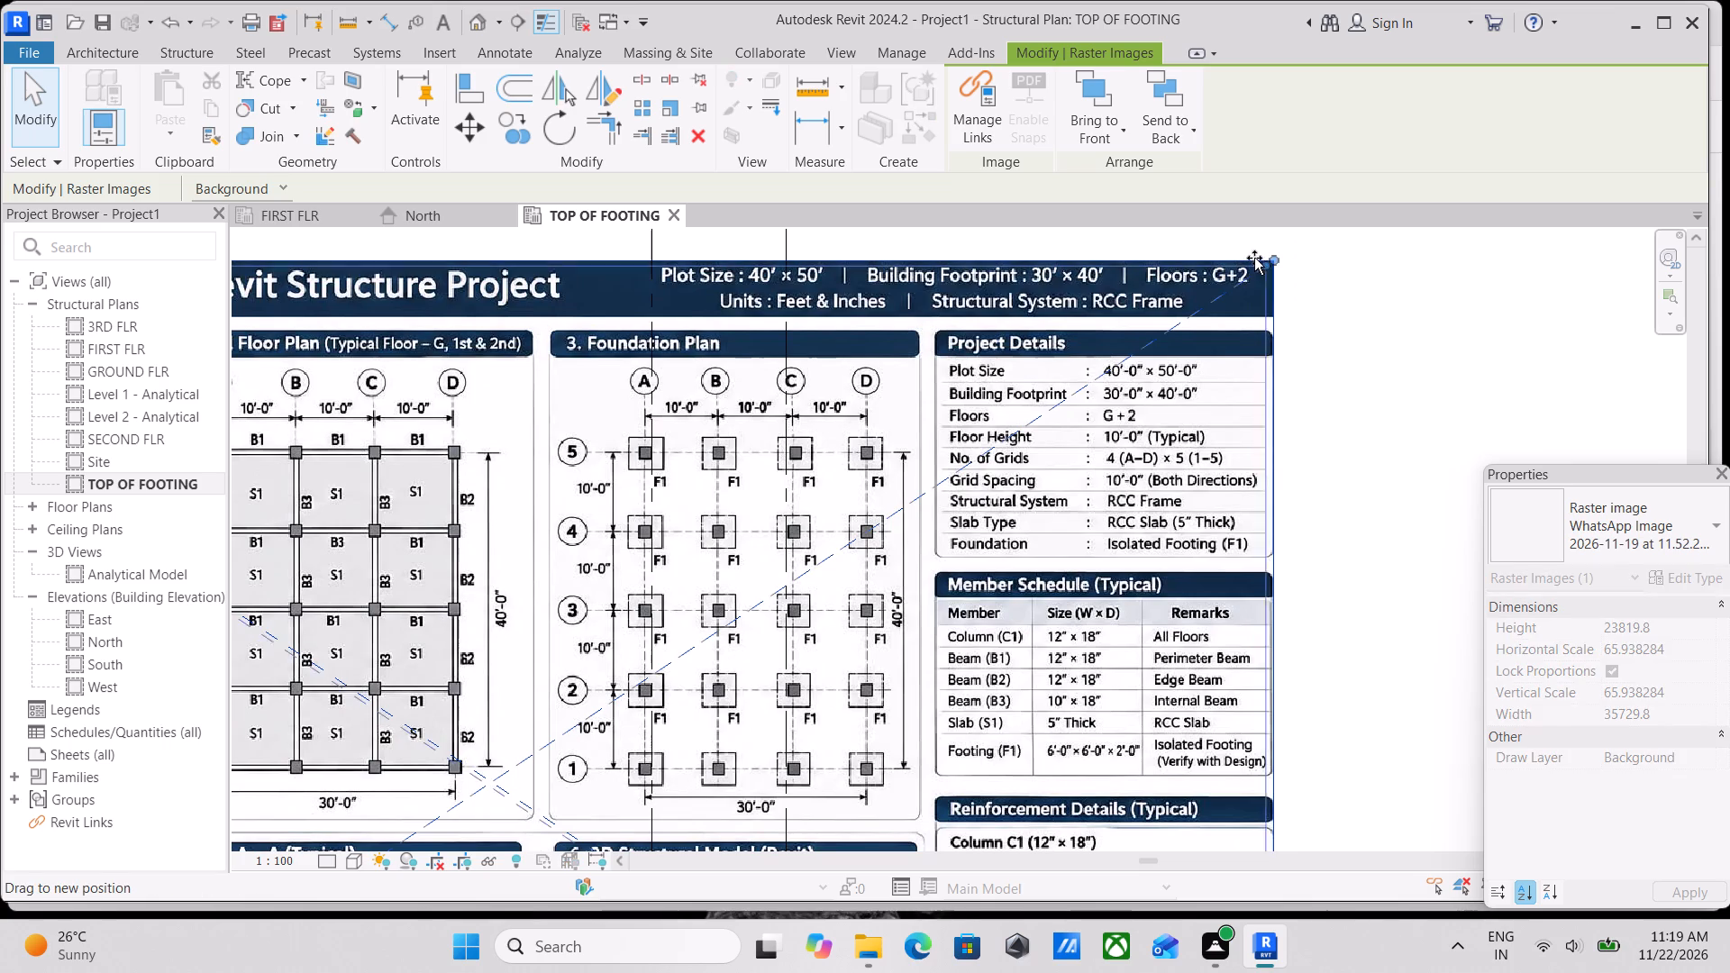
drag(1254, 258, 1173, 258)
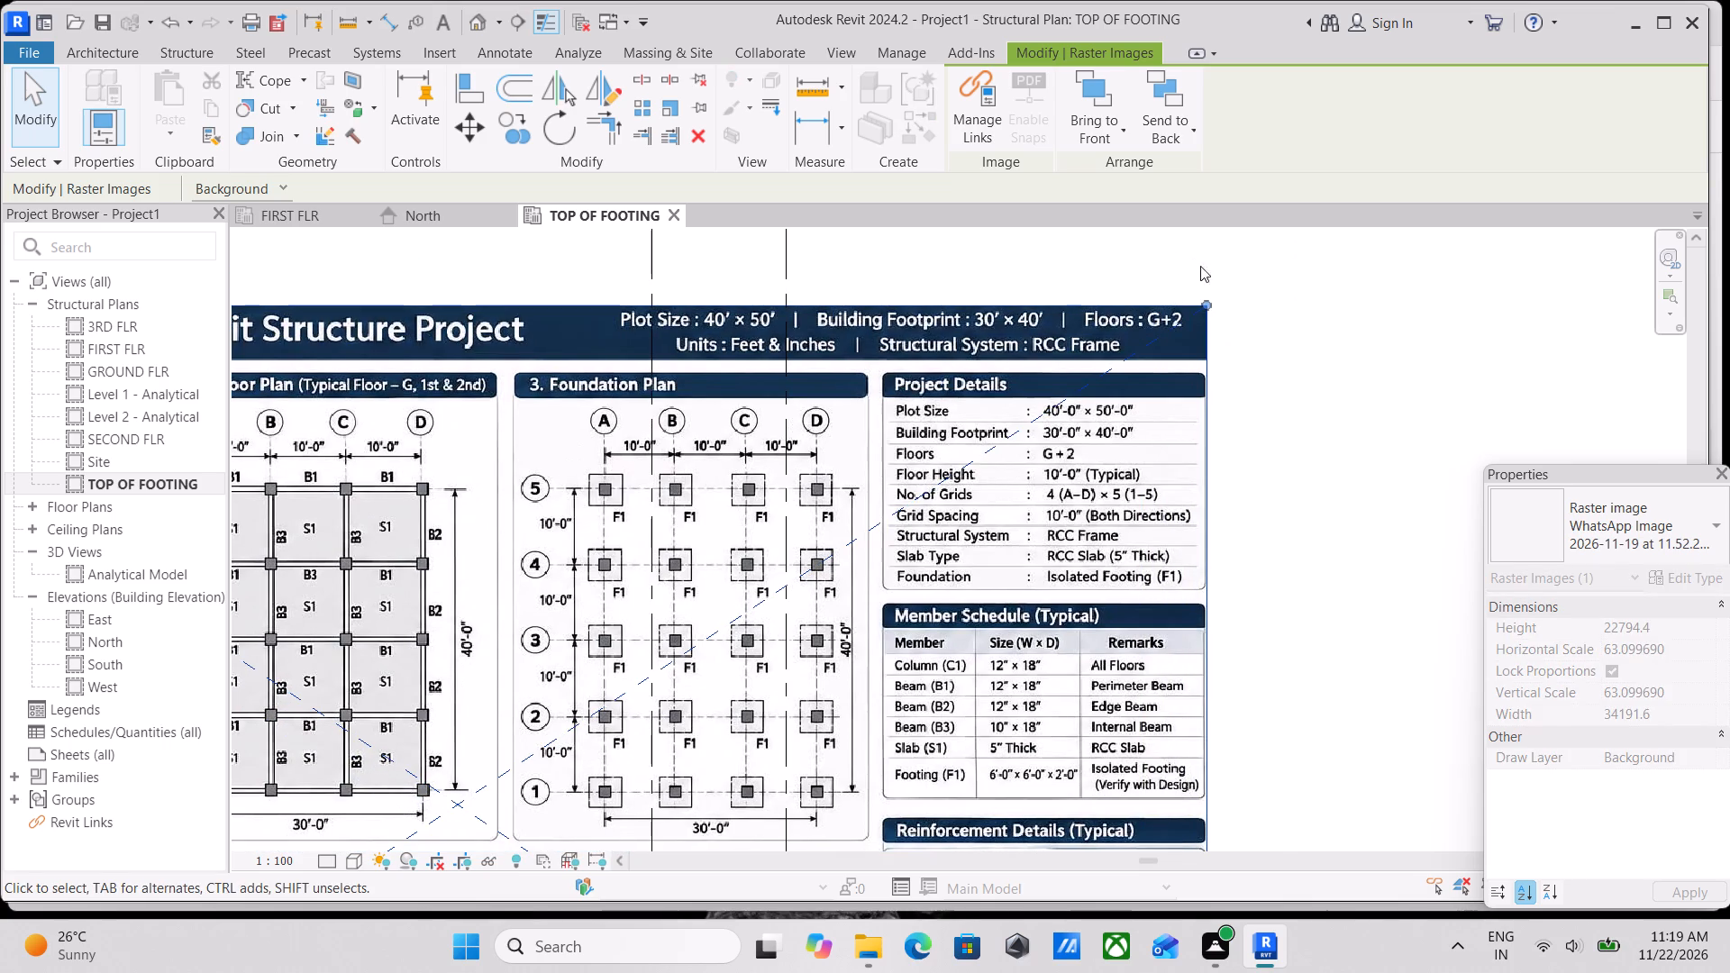
Resize the sheet from its upper right corner to about 35520 mm wide by 23680 mm high.
drag(1212, 295, 1238, 285)
click(1199, 299)
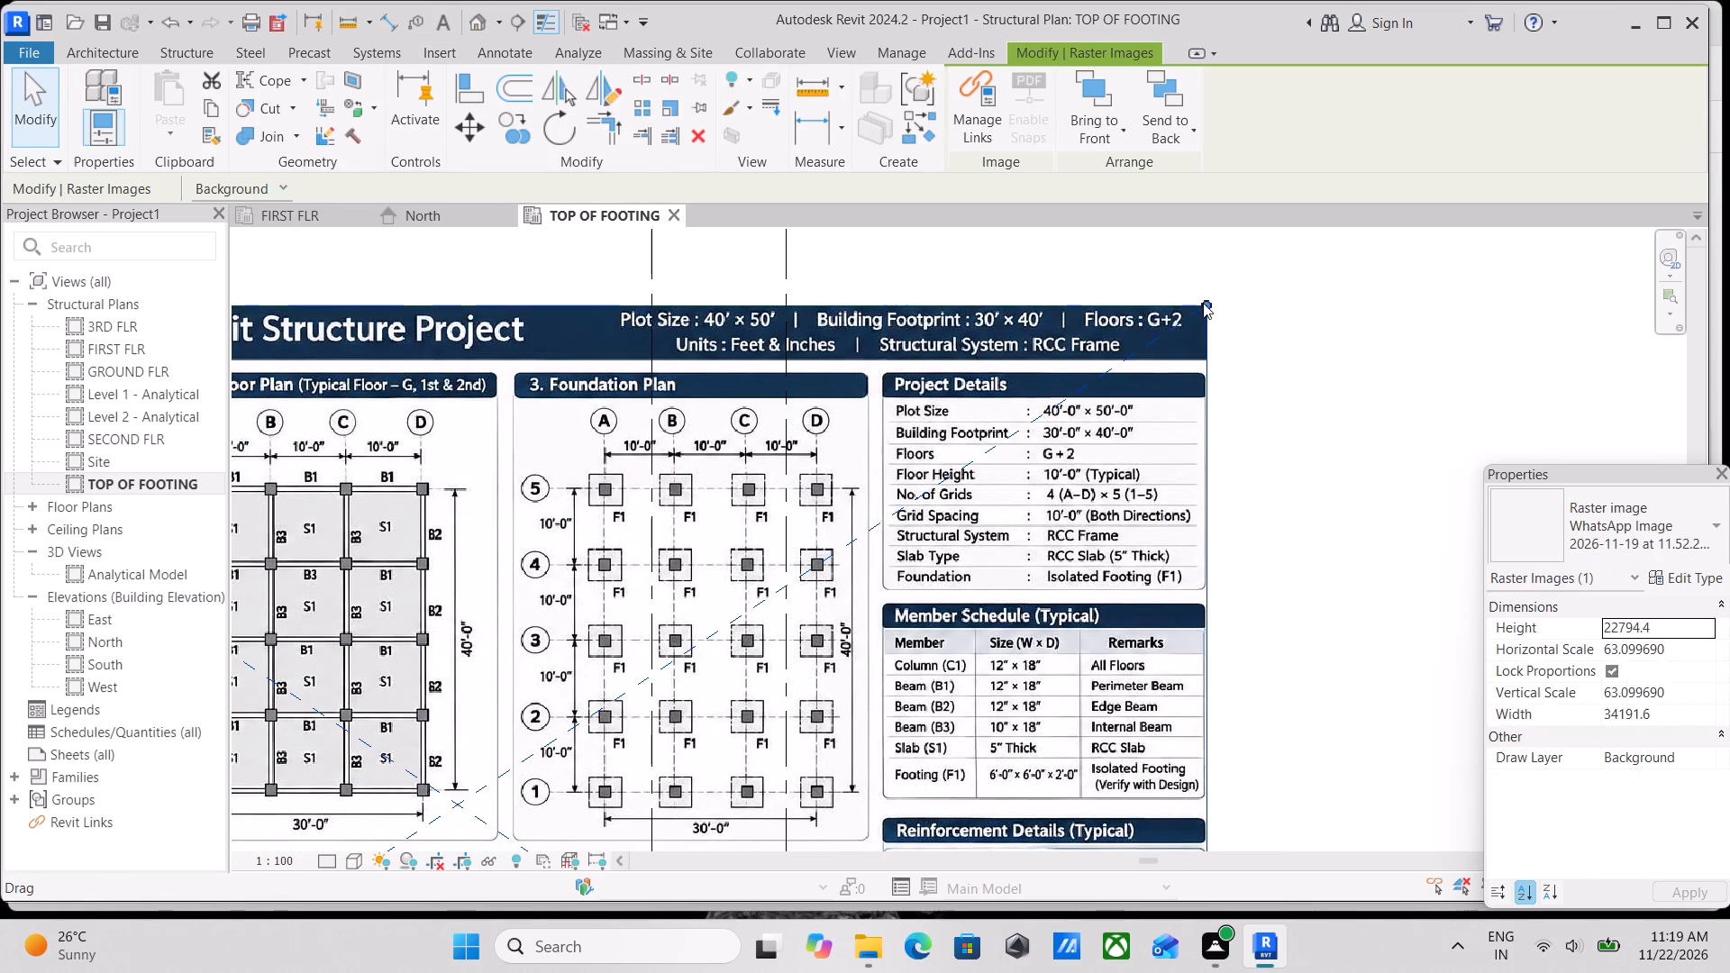
drag(1203, 303, 1234, 296)
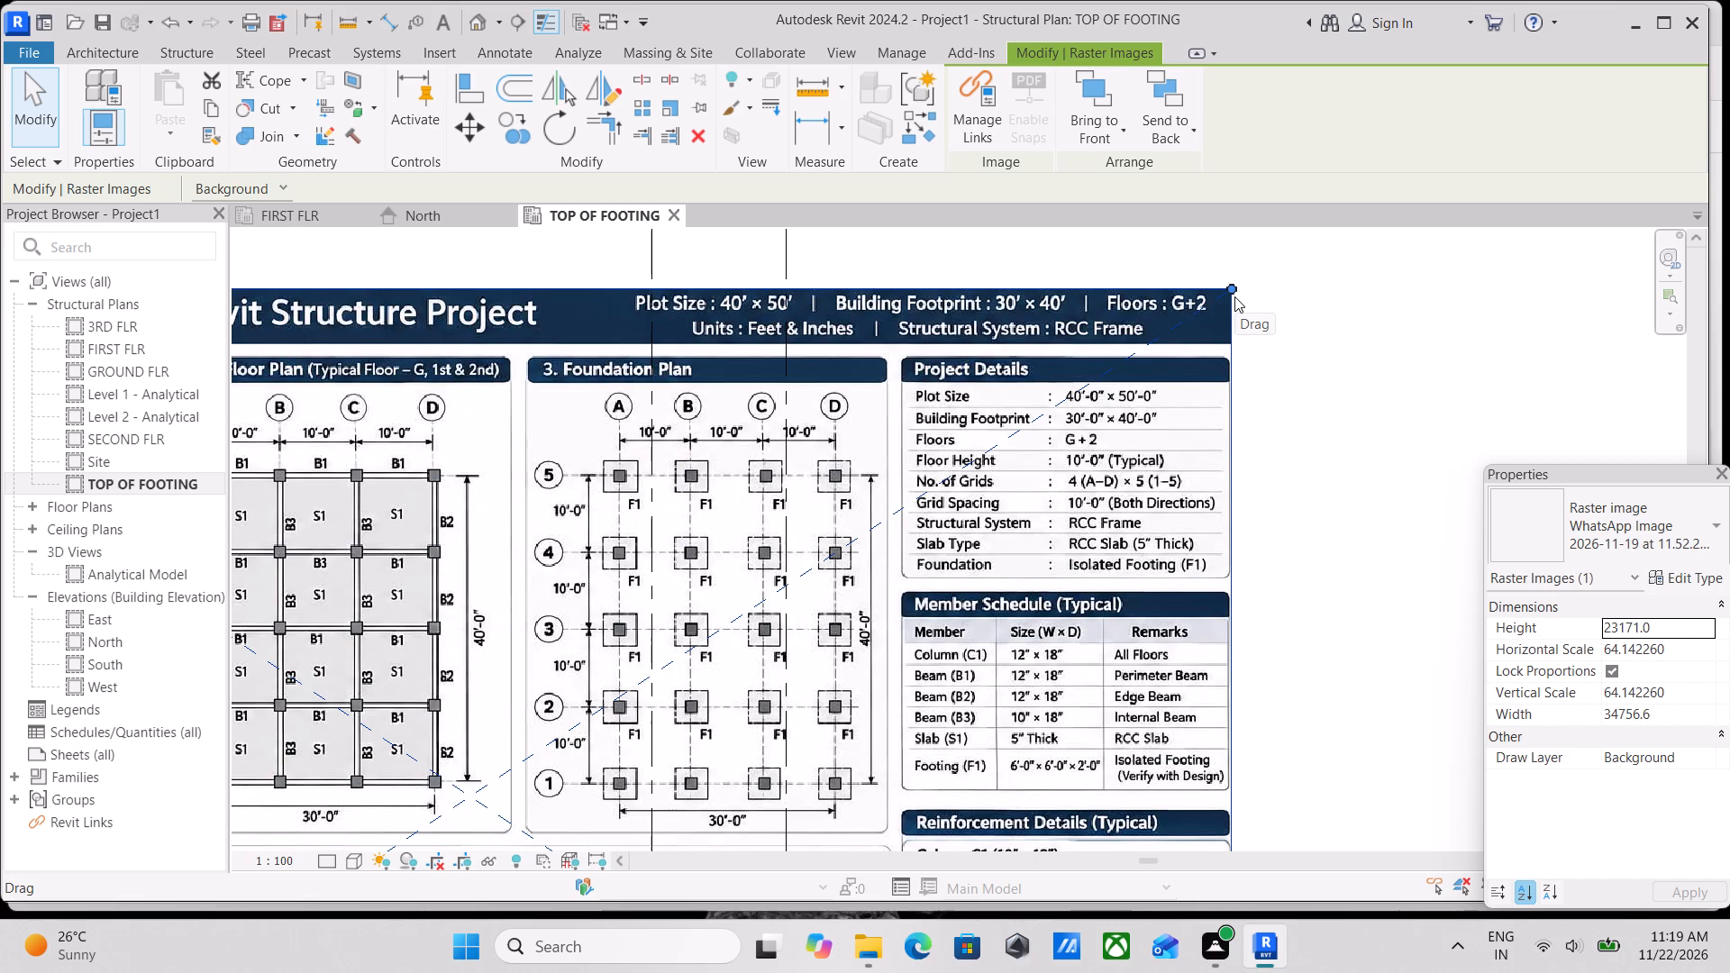
scroll(1188, 332, up, 3)
scroll(1199, 306, down, 2)
middle_drag(1198, 306, 1263, 320)
drag(1307, 286, 1320, 279)
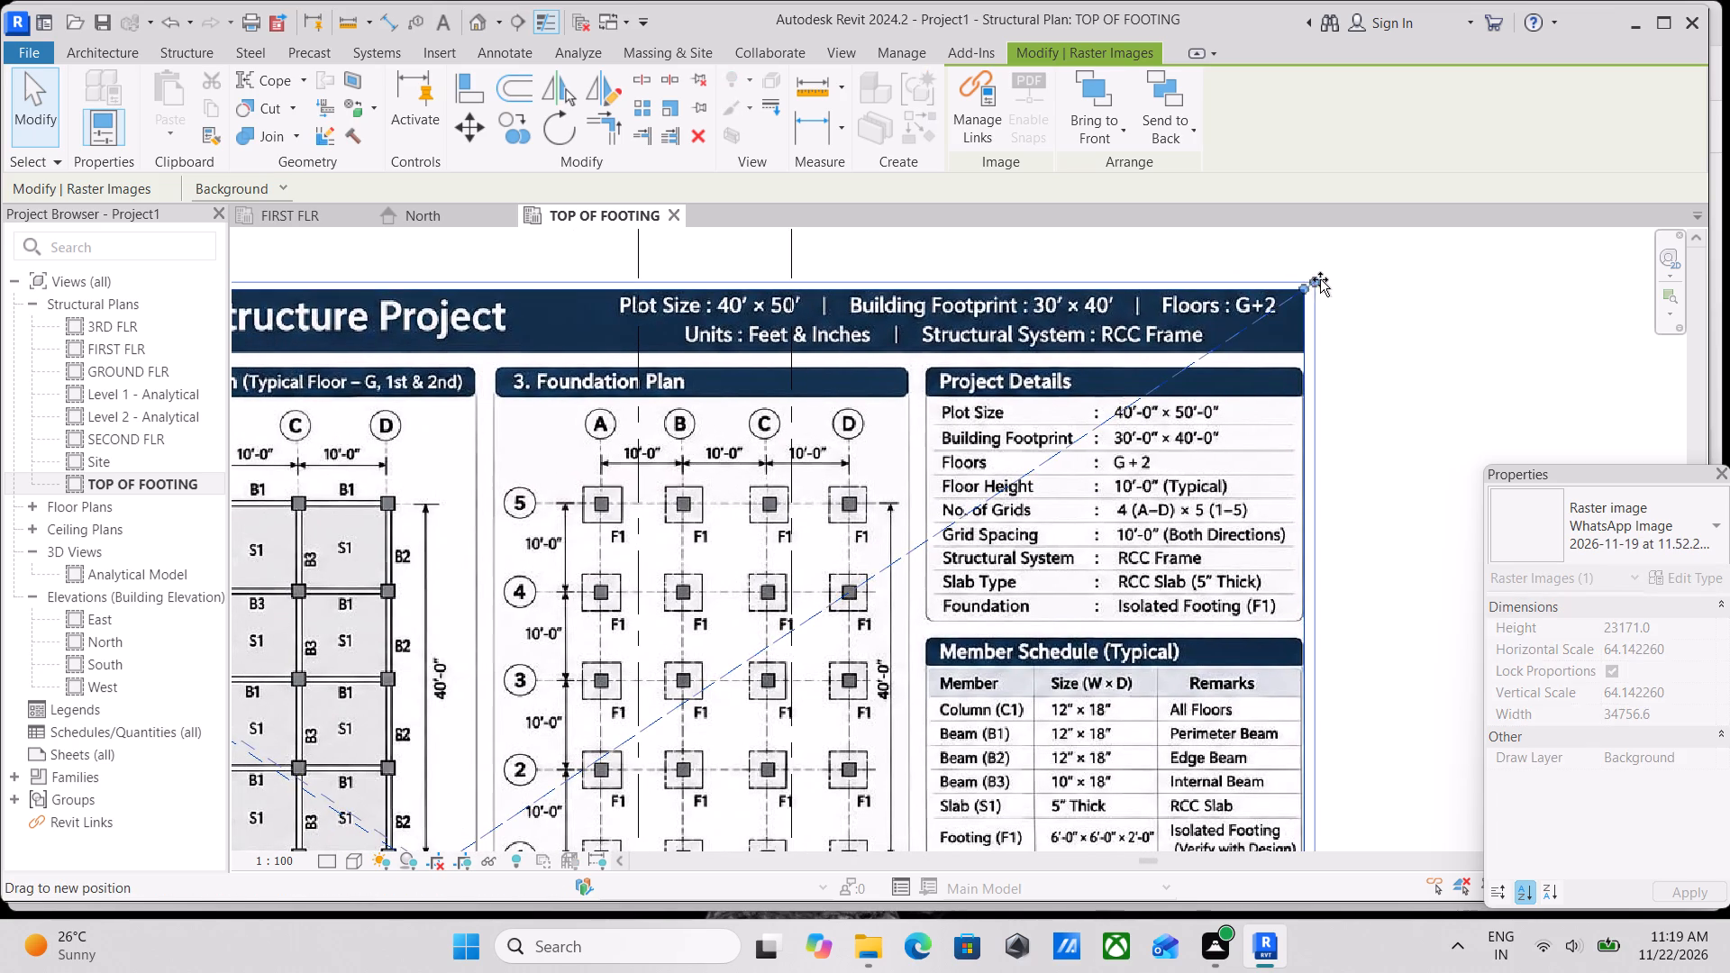
drag(1320, 279, 1336, 277)
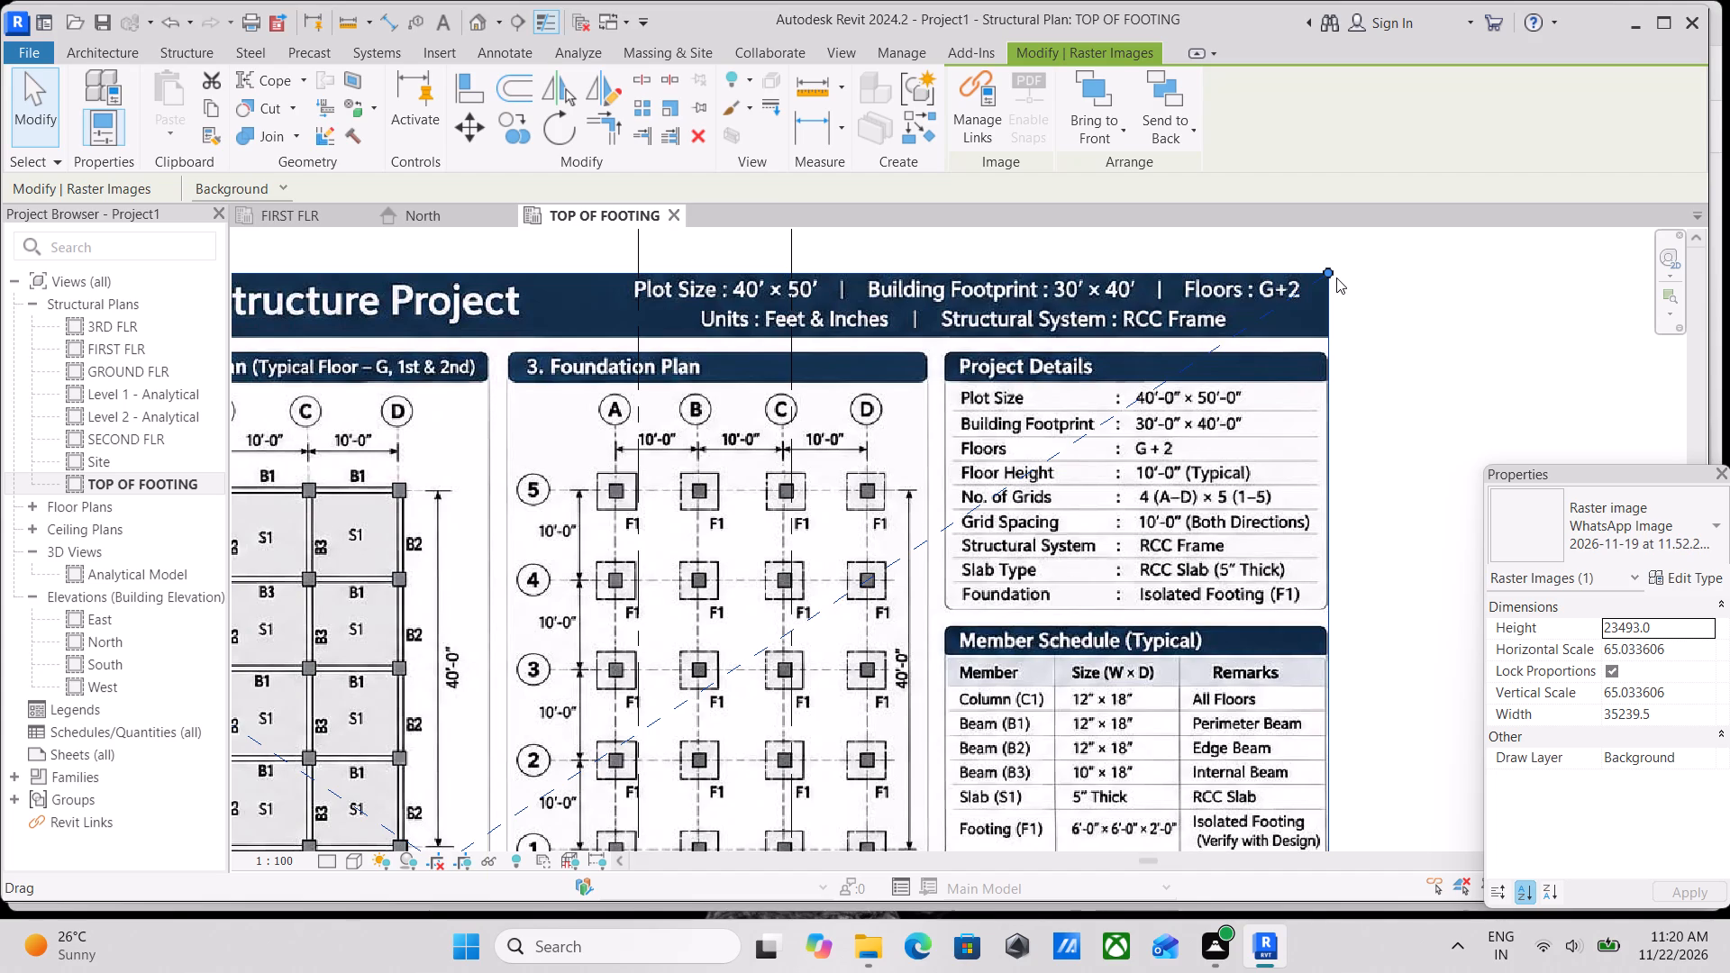
scroll(1336, 277, up, 1)
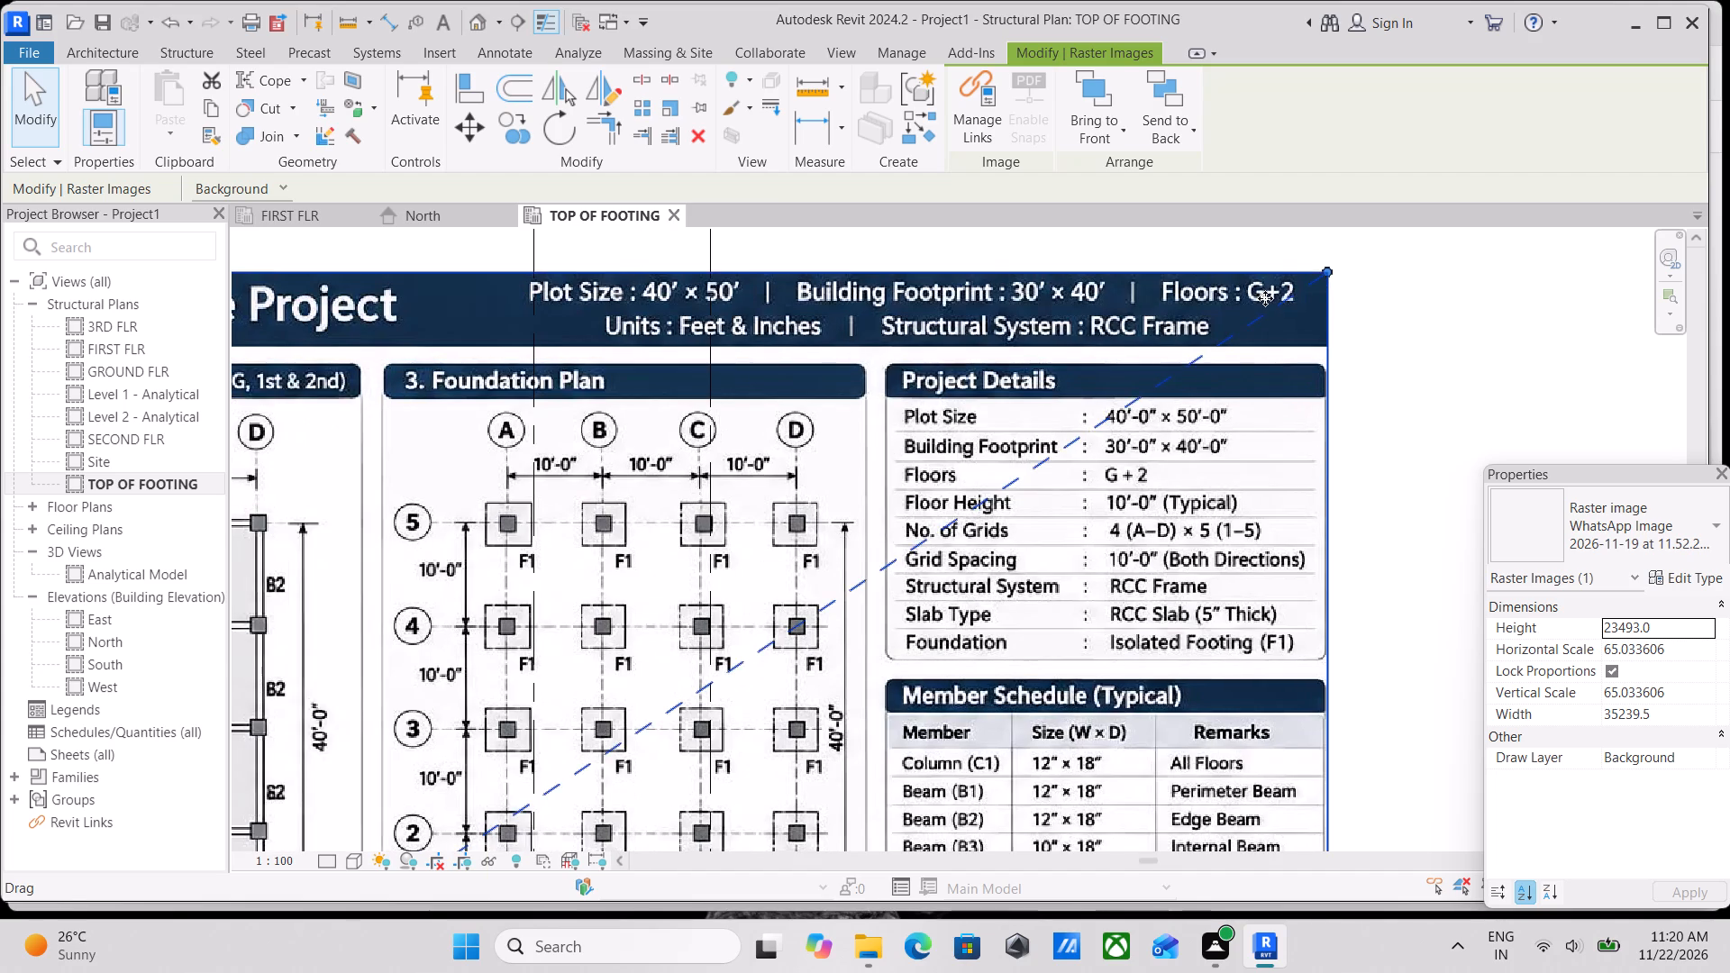
scroll(1265, 298, down, 2)
drag(1314, 277, 1327, 271)
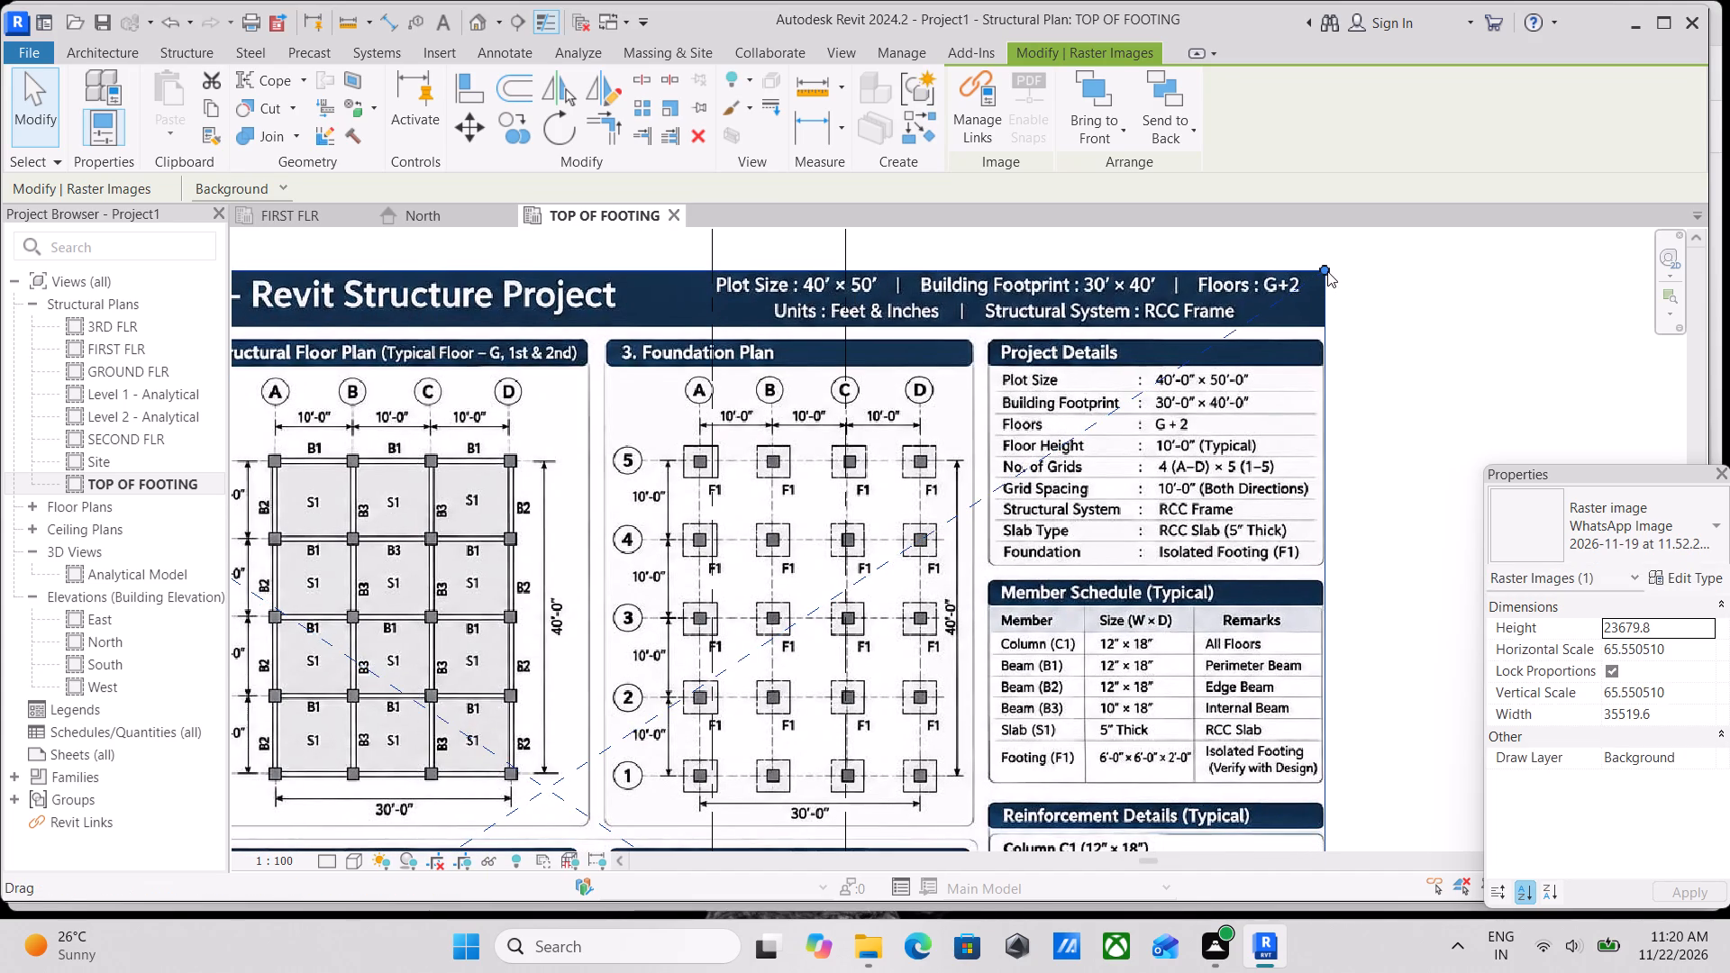
Enlarge the sheet from its upper right corner to about 37993 mm wide by 25329 mm high.
drag(1327, 271, 1354, 262)
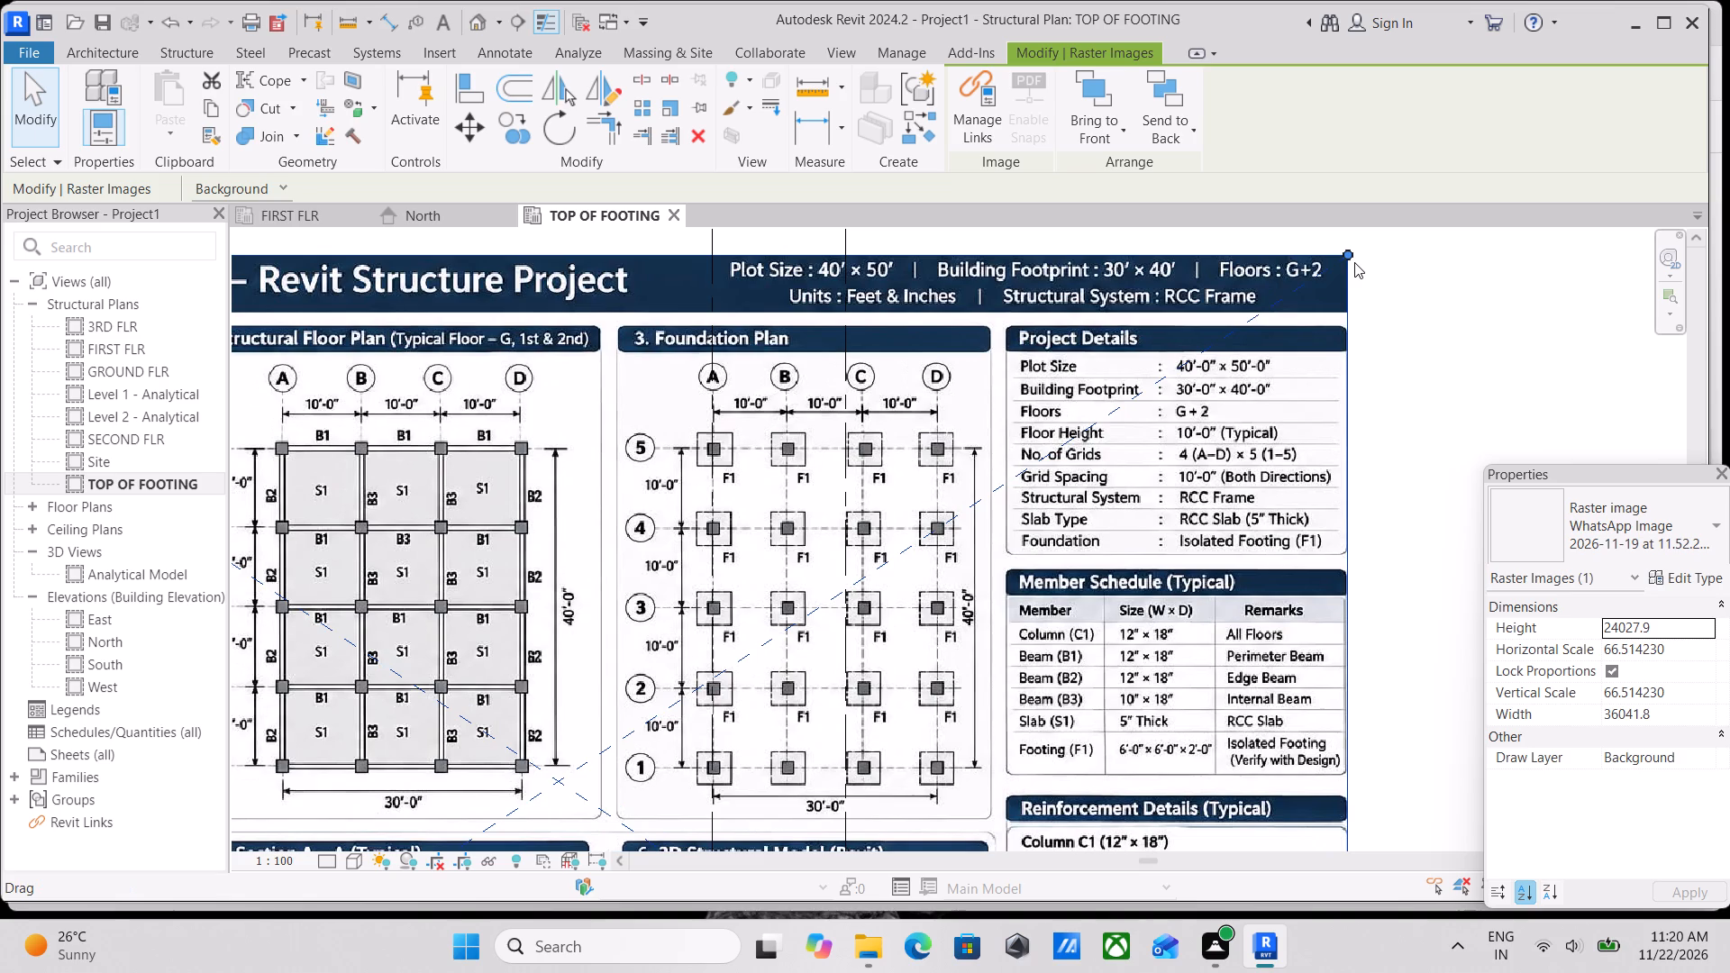
middle_drag(1353, 267, 1317, 370)
drag(1313, 355, 1340, 351)
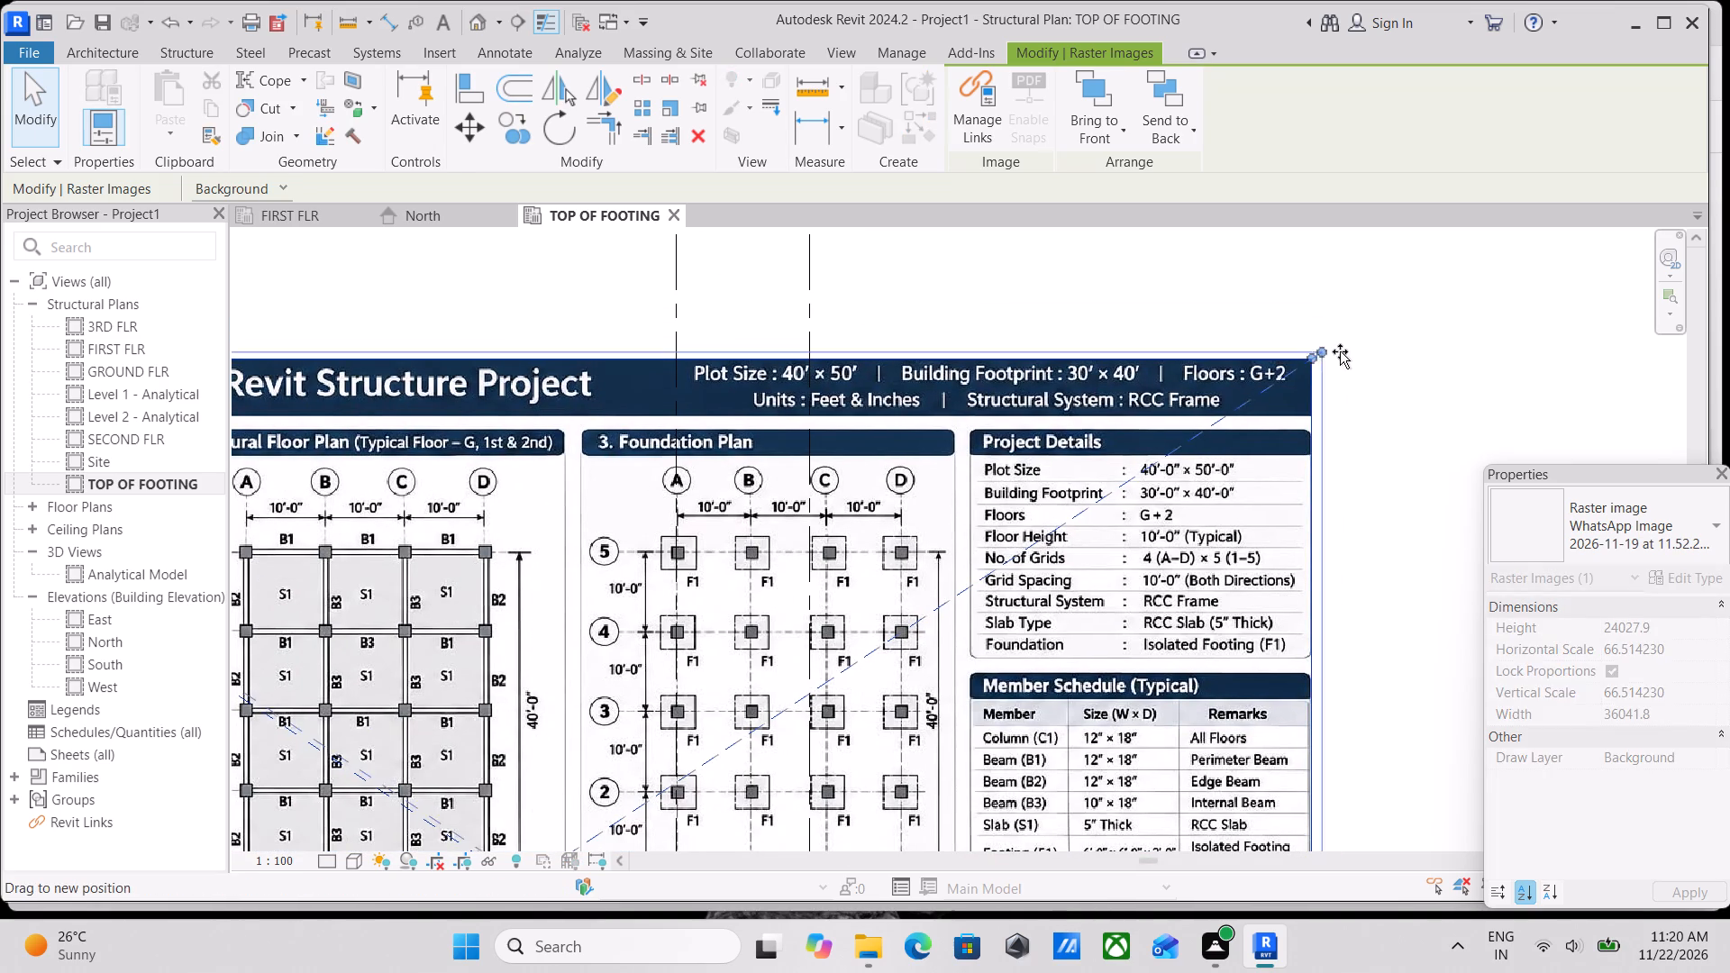
drag(1340, 351, 1357, 345)
middle_drag(1333, 353, 1283, 356)
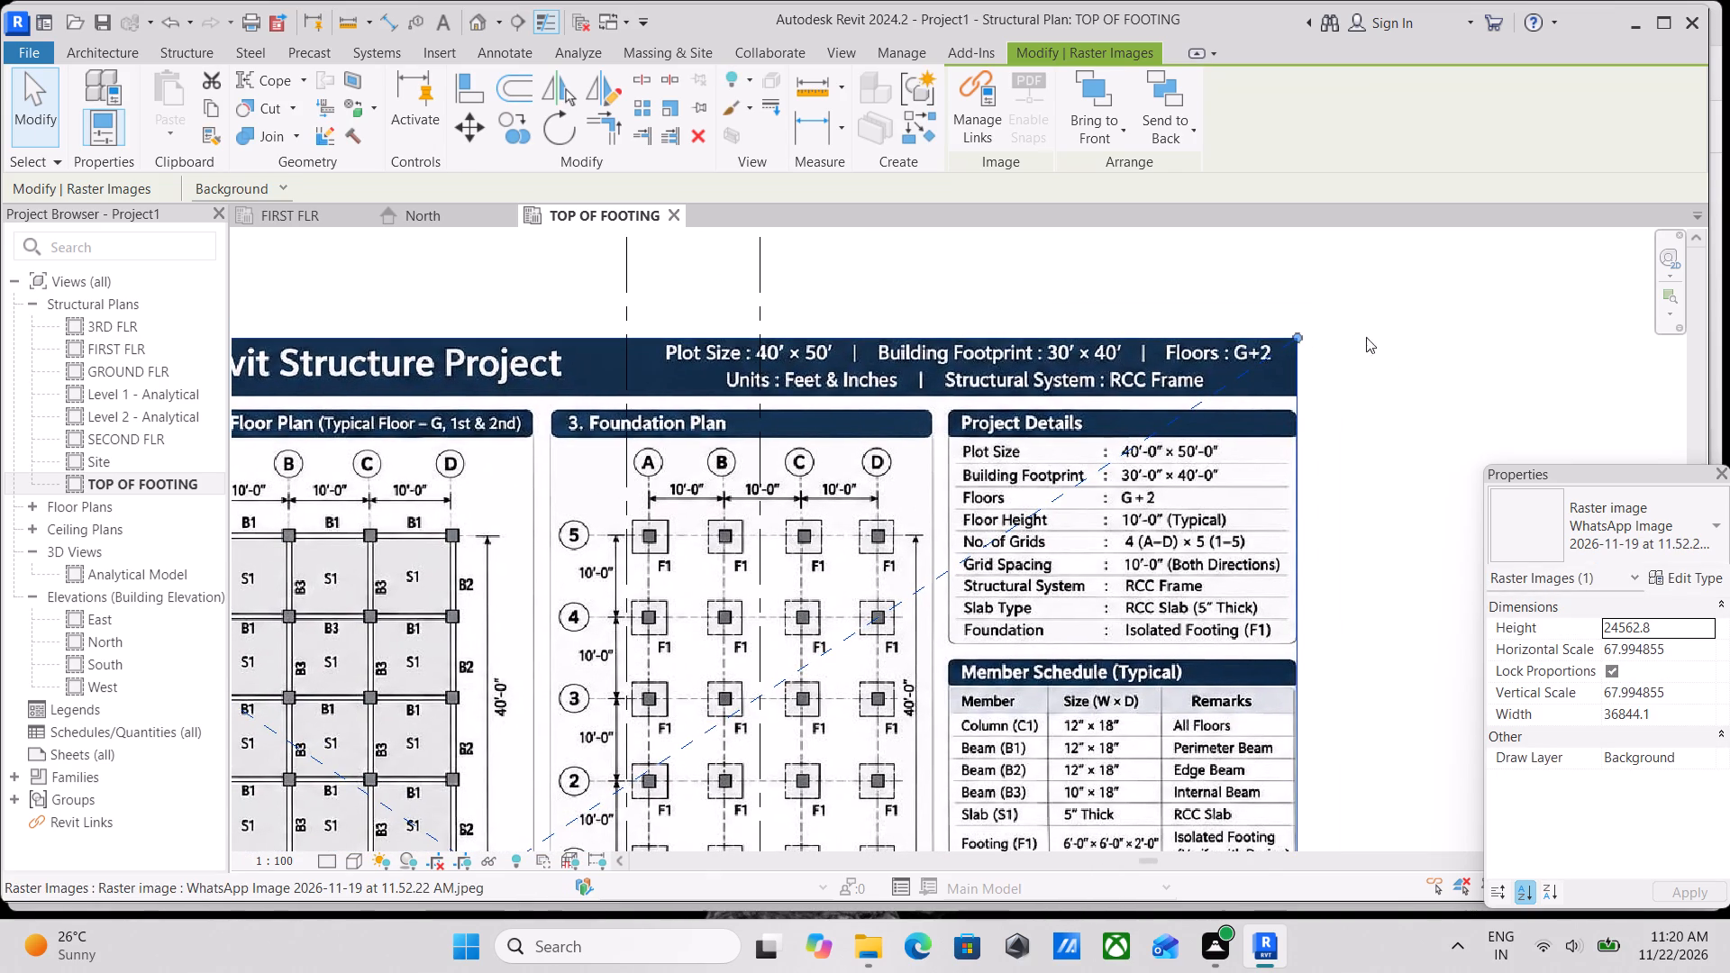
drag(1299, 335, 1370, 332)
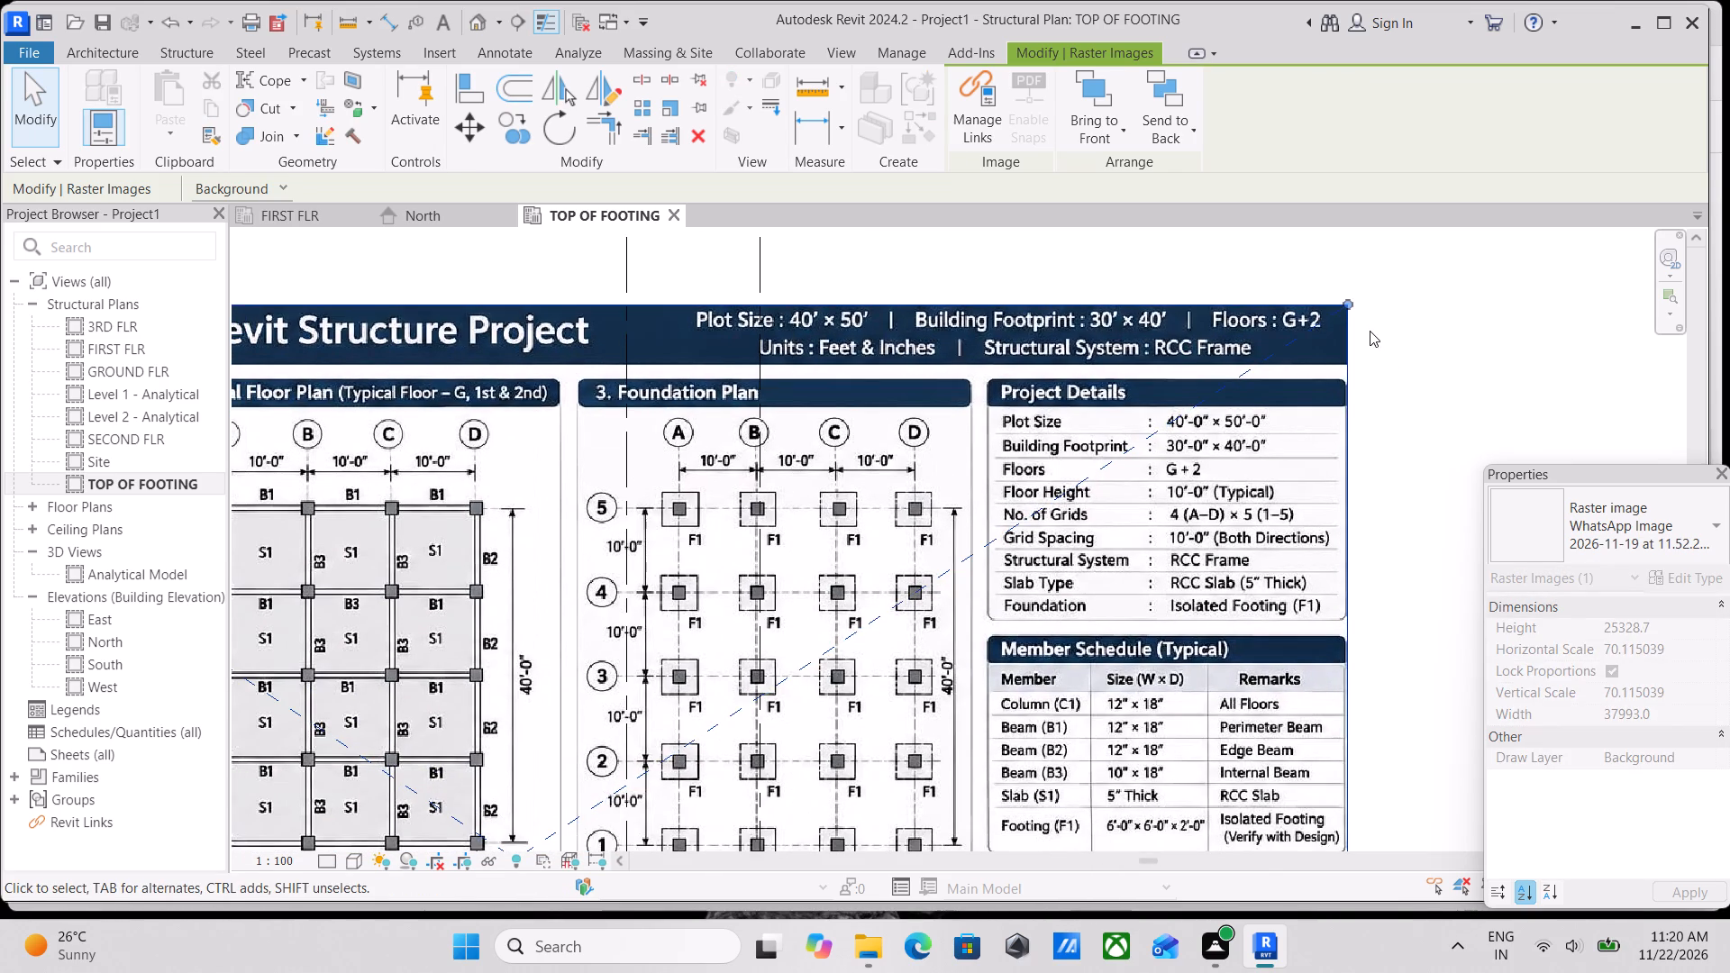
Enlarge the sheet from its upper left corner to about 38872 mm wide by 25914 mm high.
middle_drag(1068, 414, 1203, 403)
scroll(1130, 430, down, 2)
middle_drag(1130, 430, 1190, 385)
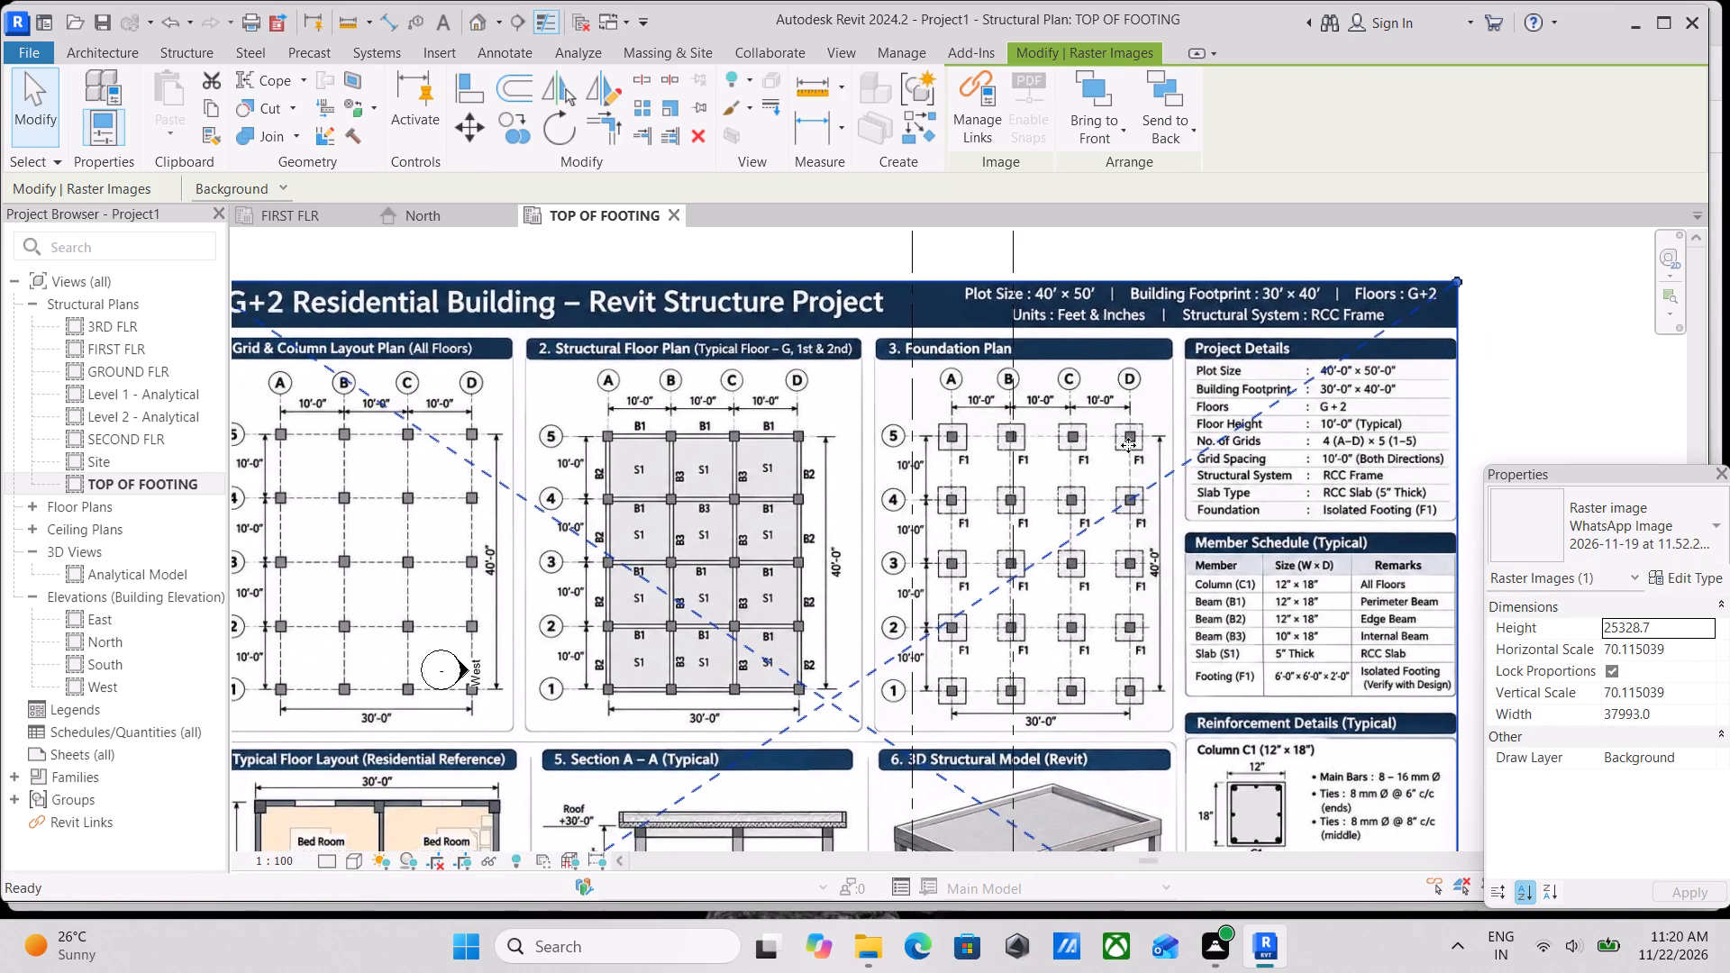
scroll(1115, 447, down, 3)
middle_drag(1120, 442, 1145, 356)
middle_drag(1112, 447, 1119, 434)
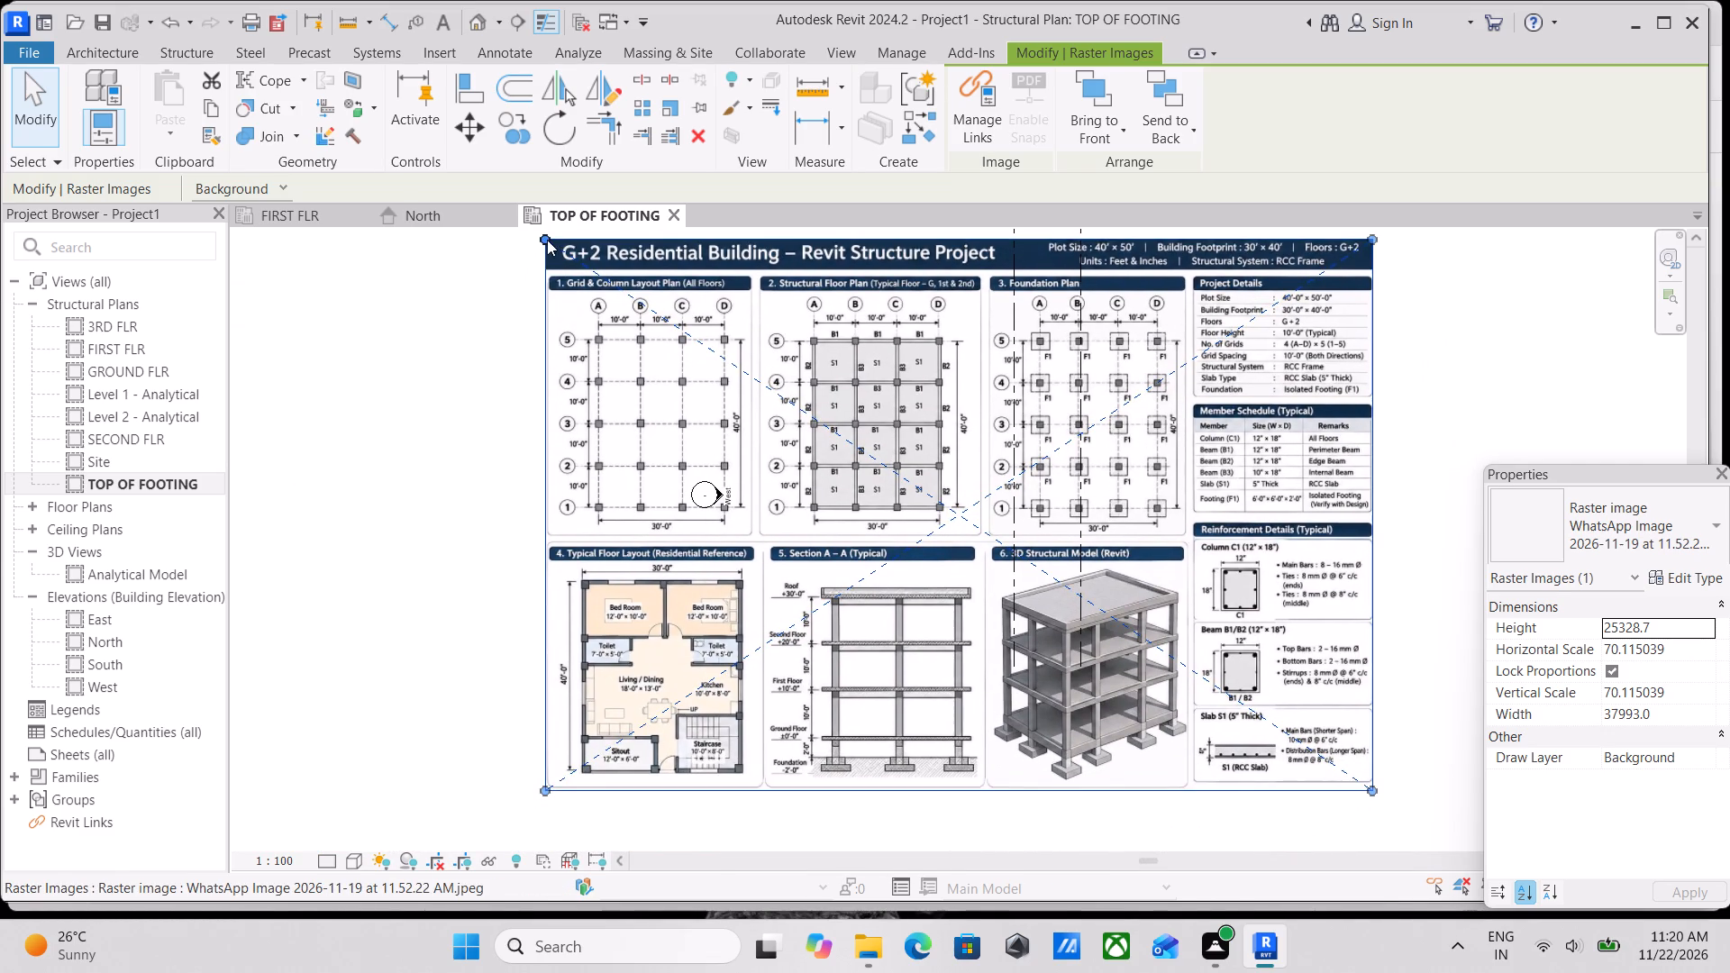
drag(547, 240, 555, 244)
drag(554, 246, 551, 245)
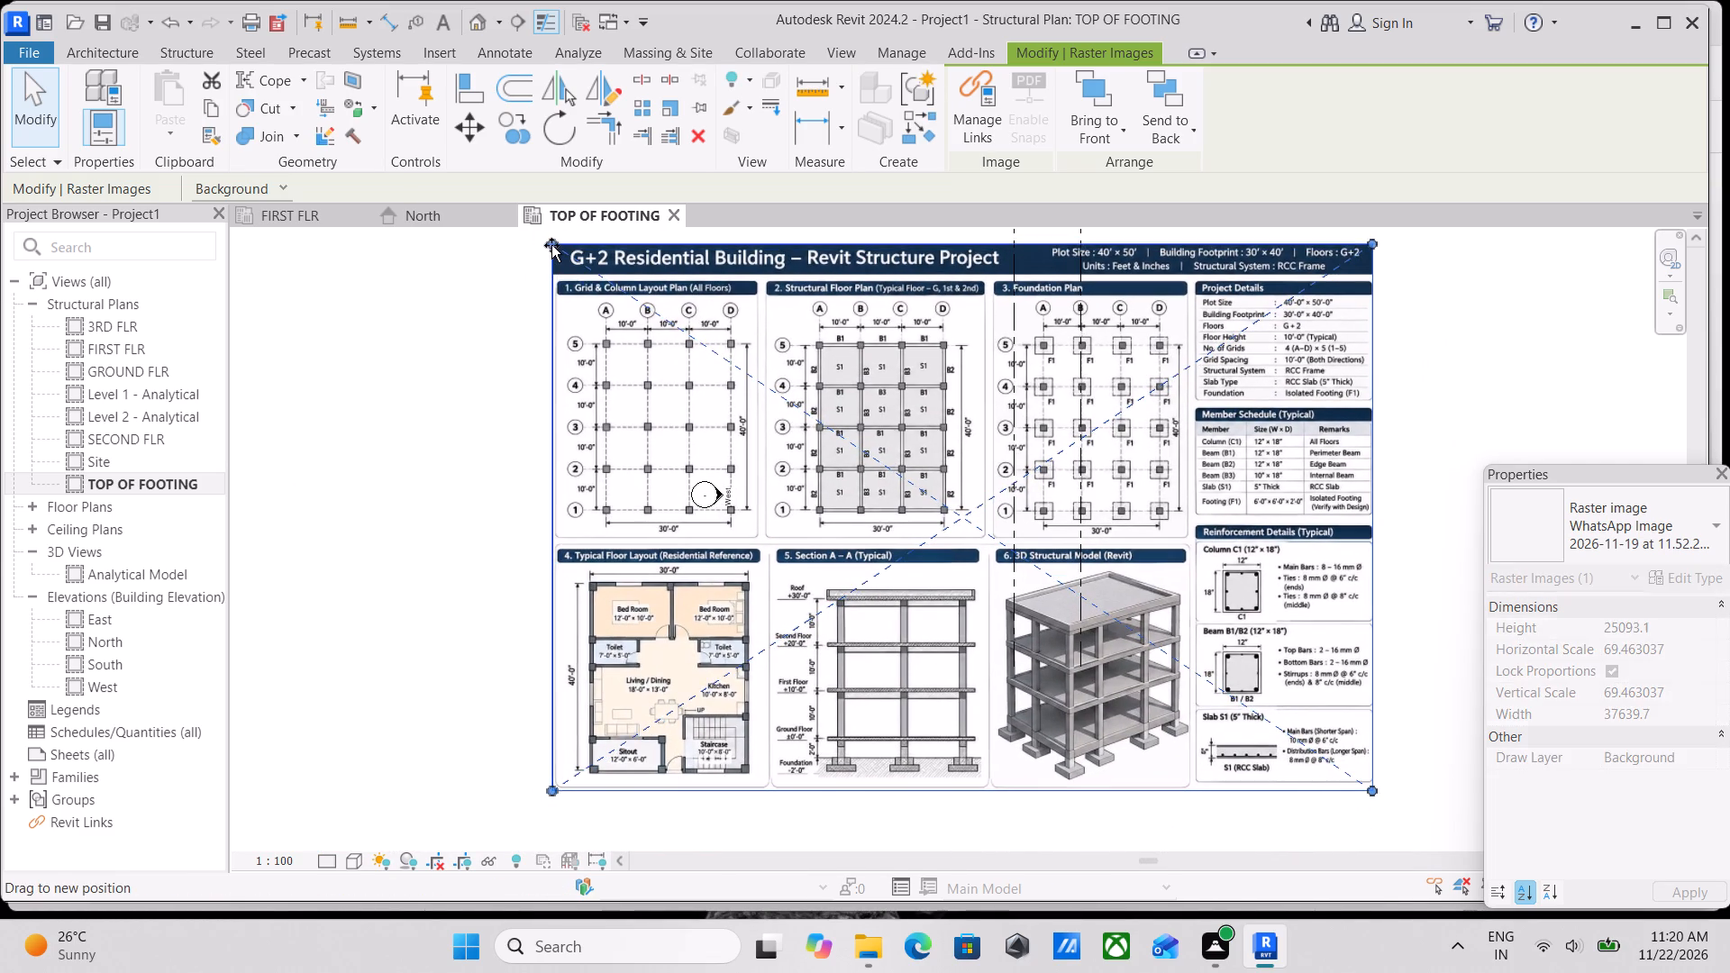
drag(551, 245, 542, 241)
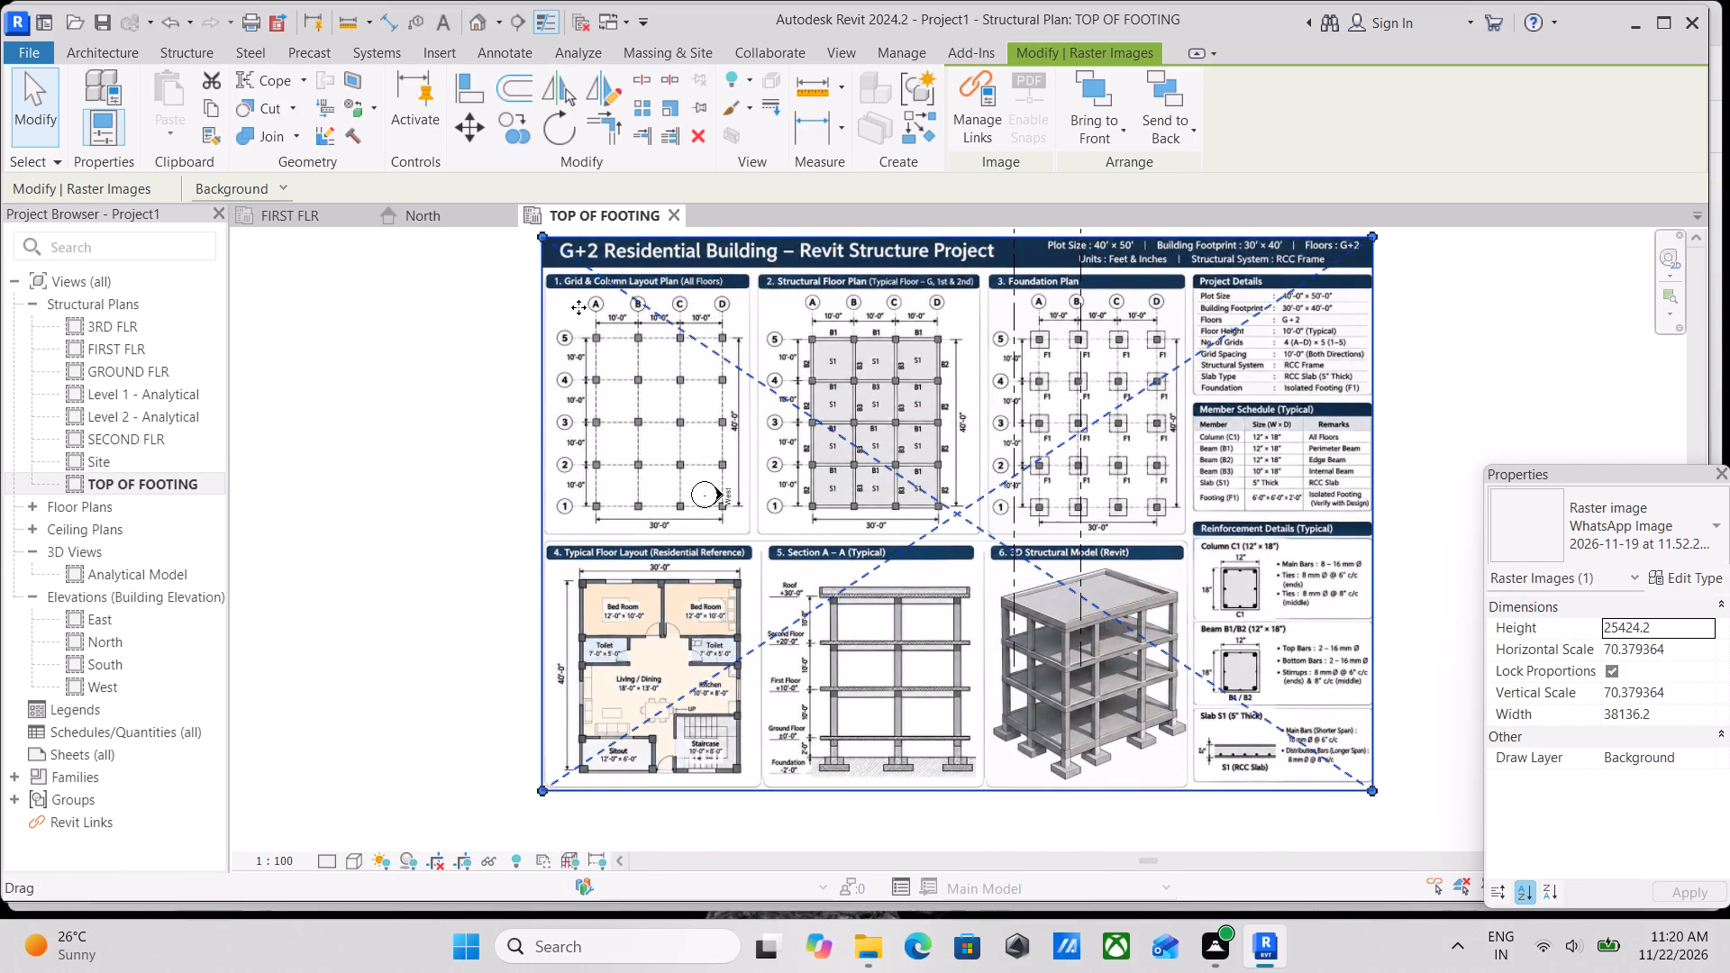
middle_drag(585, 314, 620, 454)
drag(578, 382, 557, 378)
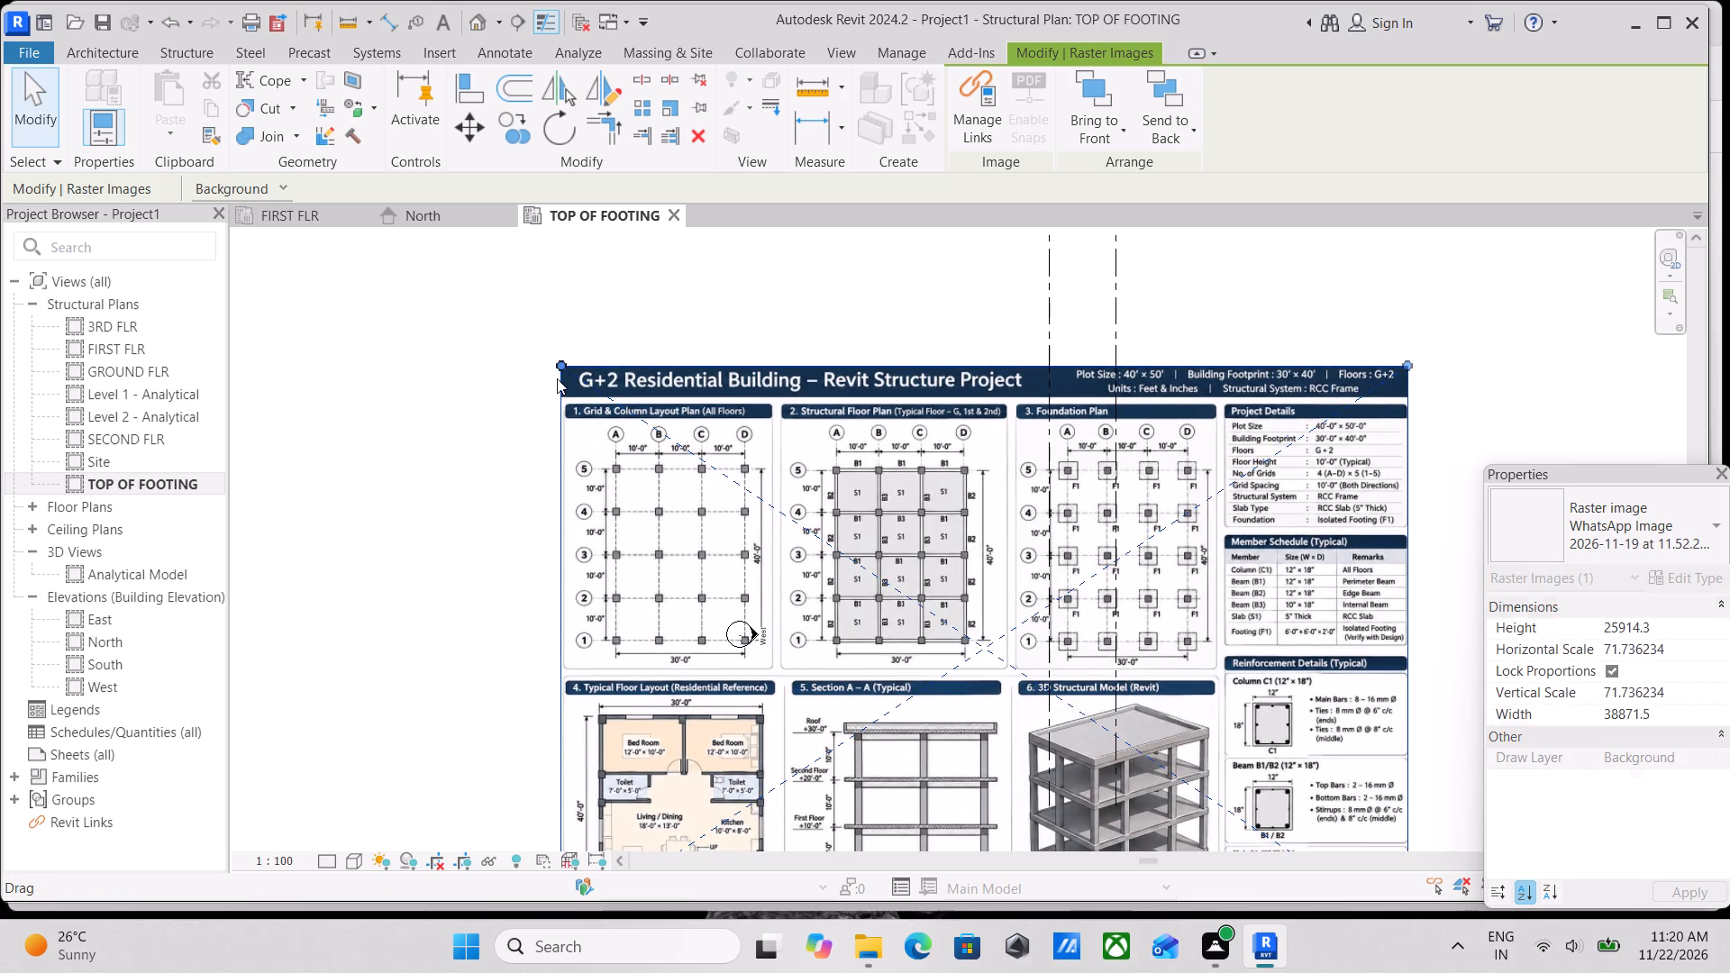
Reduce the sheet from its upper left corner to about 37257 mm wide by 24838 mm high.
scroll(587, 396, up, 1)
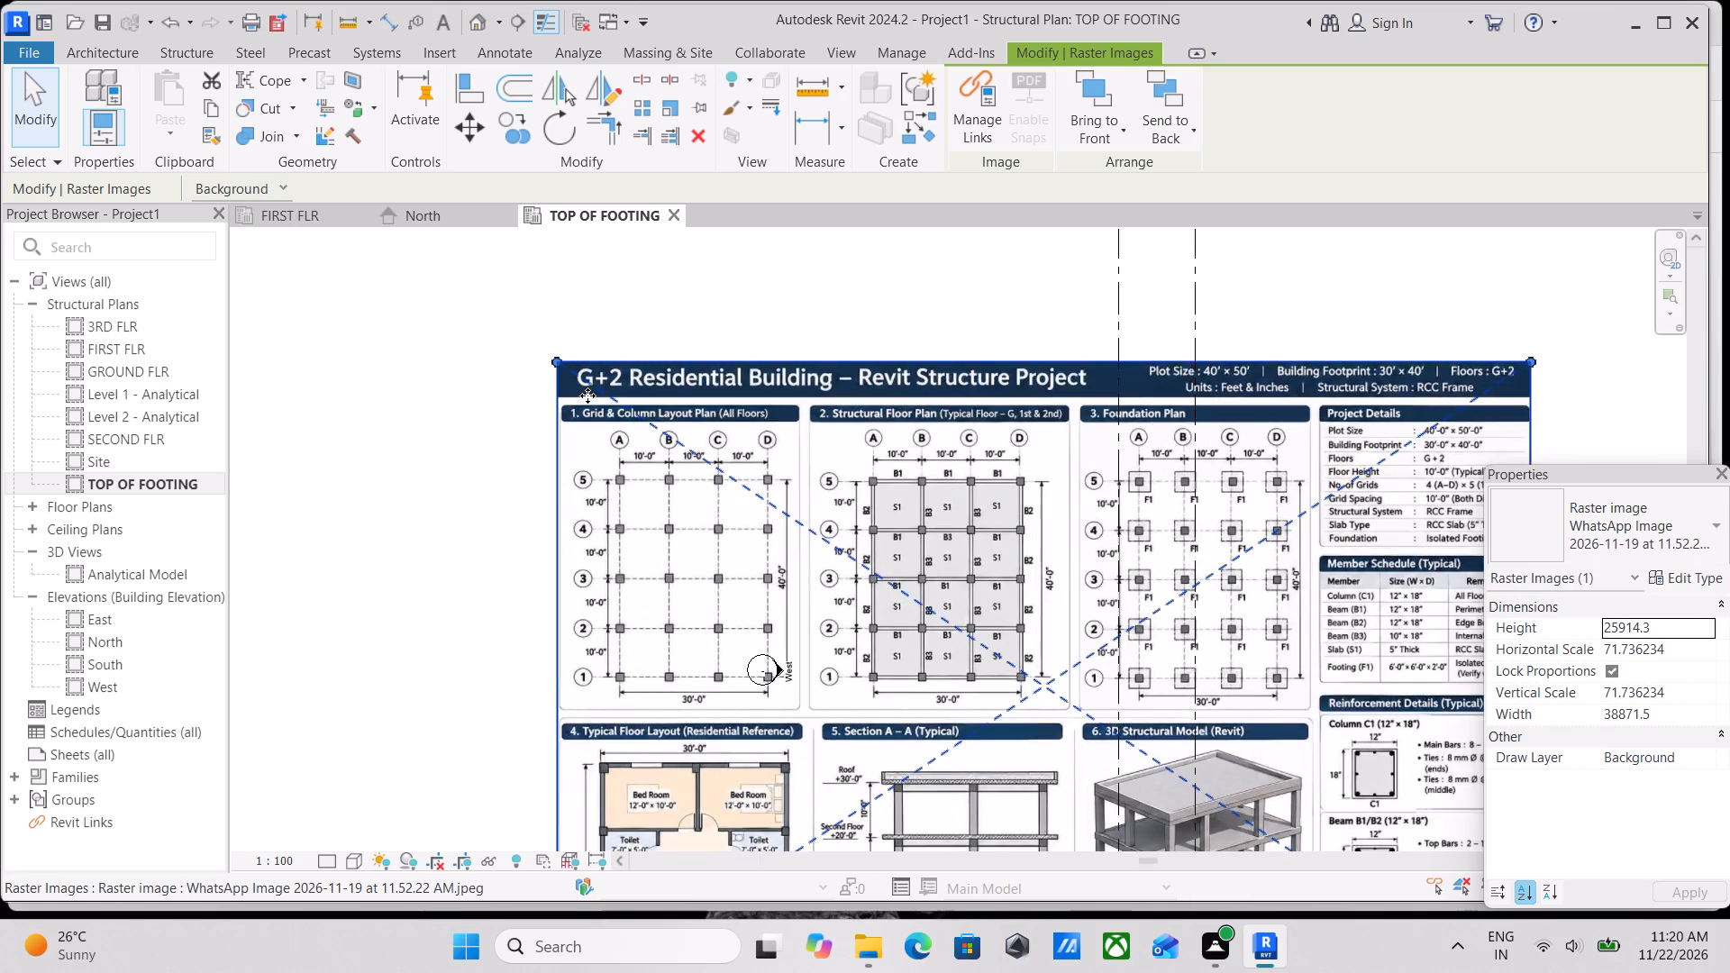
scroll(587, 396, up, 1)
scroll(587, 396, down, 2)
middle_drag(587, 396, 549, 375)
scroll(588, 393, down, 1)
middle_drag(588, 393, 582, 376)
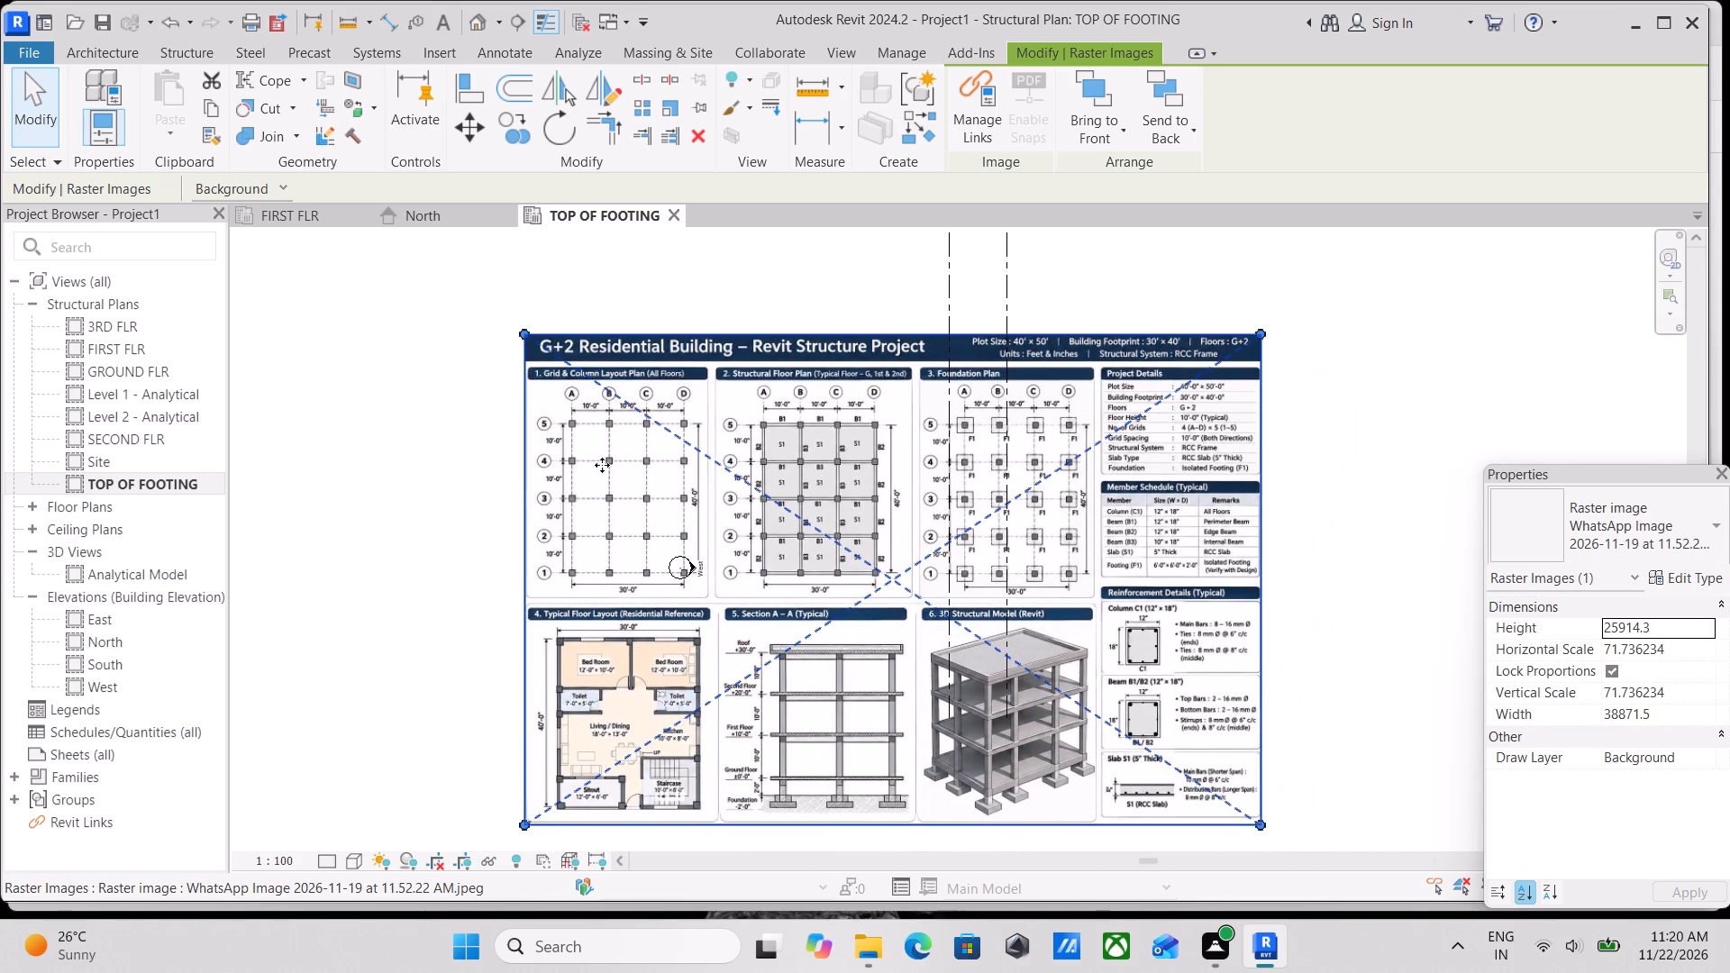
drag(524, 338, 558, 354)
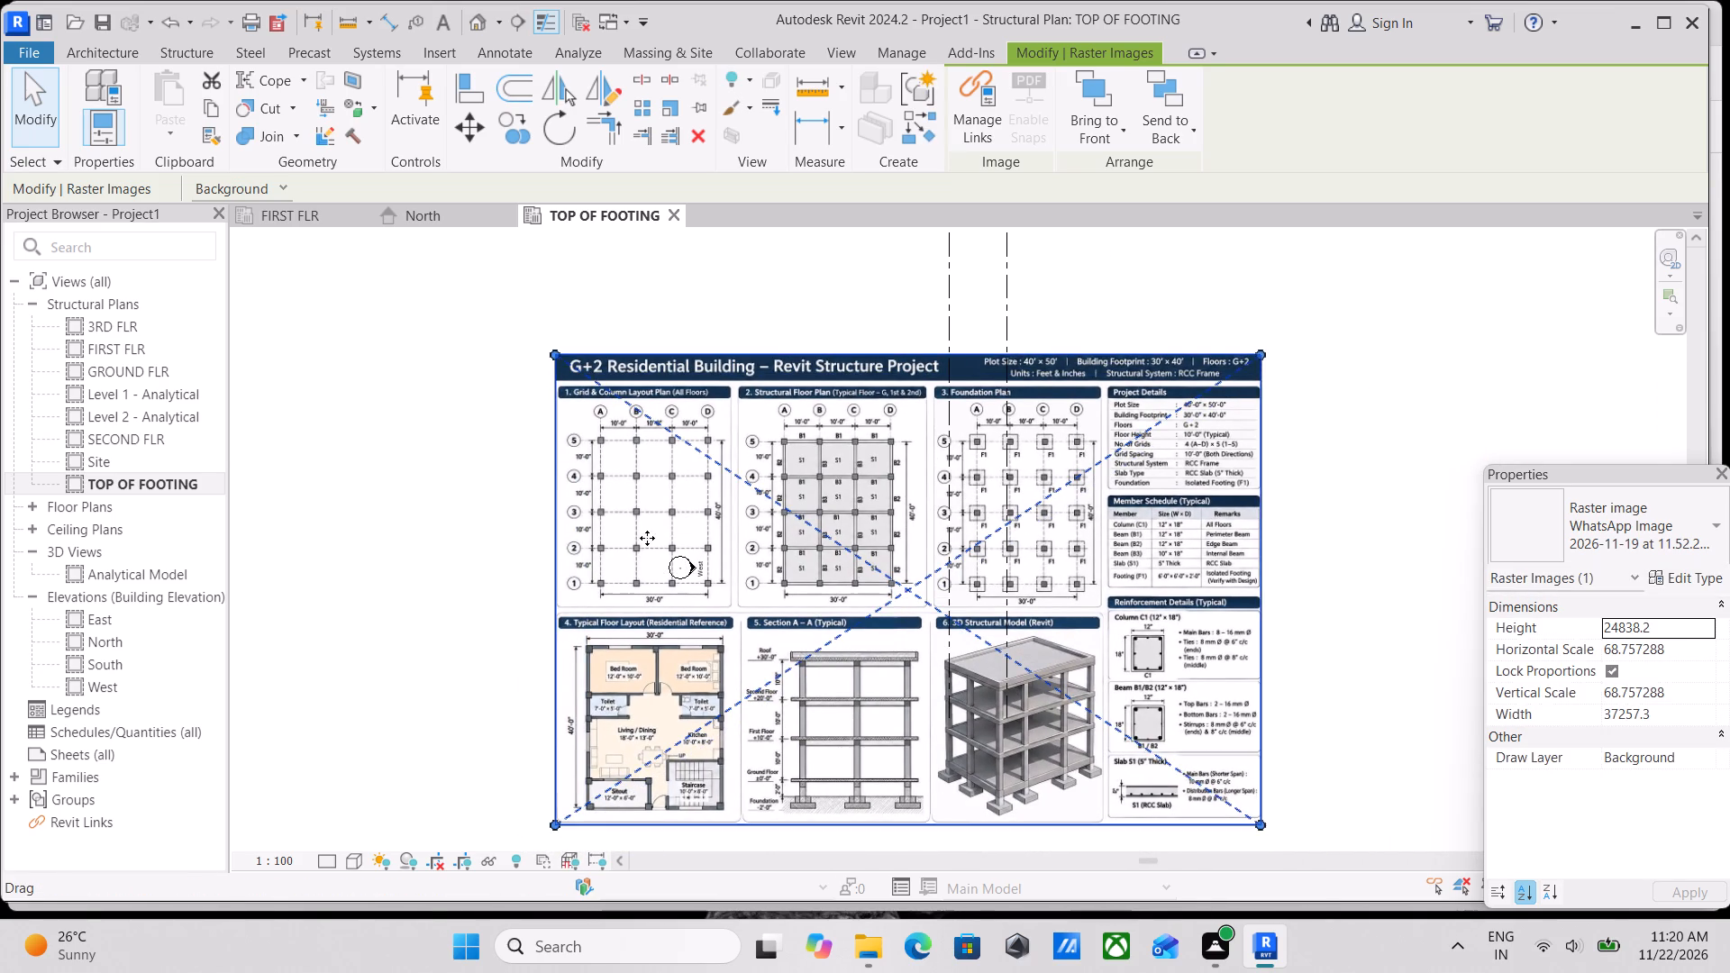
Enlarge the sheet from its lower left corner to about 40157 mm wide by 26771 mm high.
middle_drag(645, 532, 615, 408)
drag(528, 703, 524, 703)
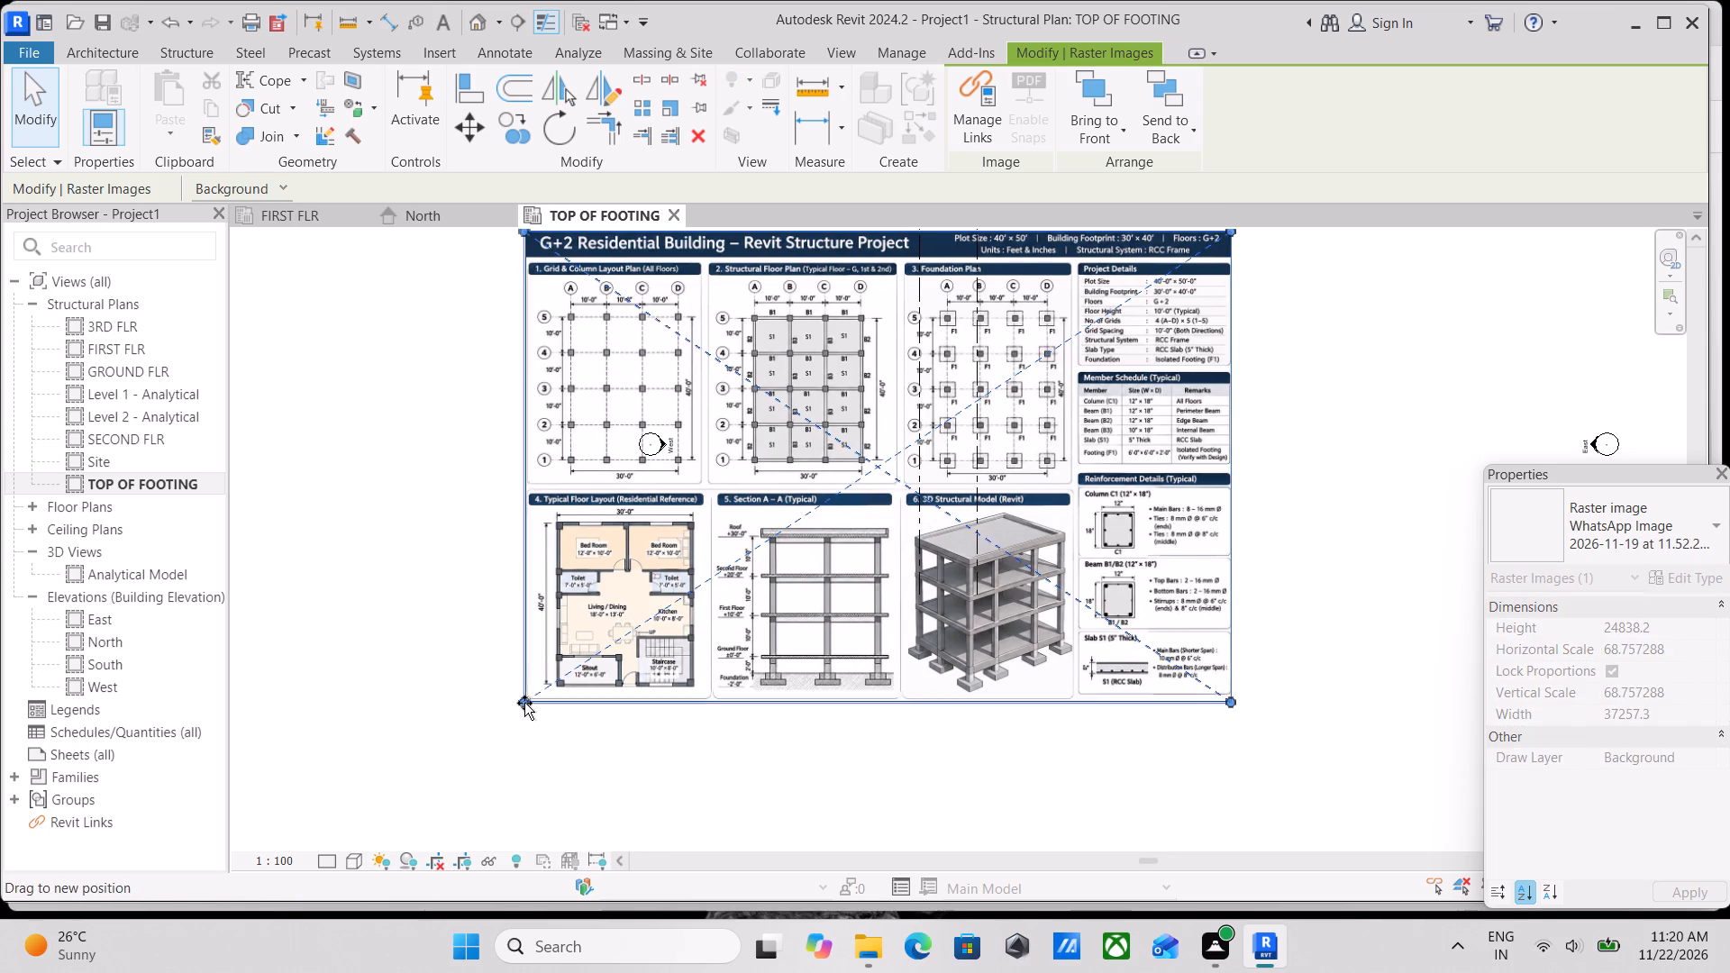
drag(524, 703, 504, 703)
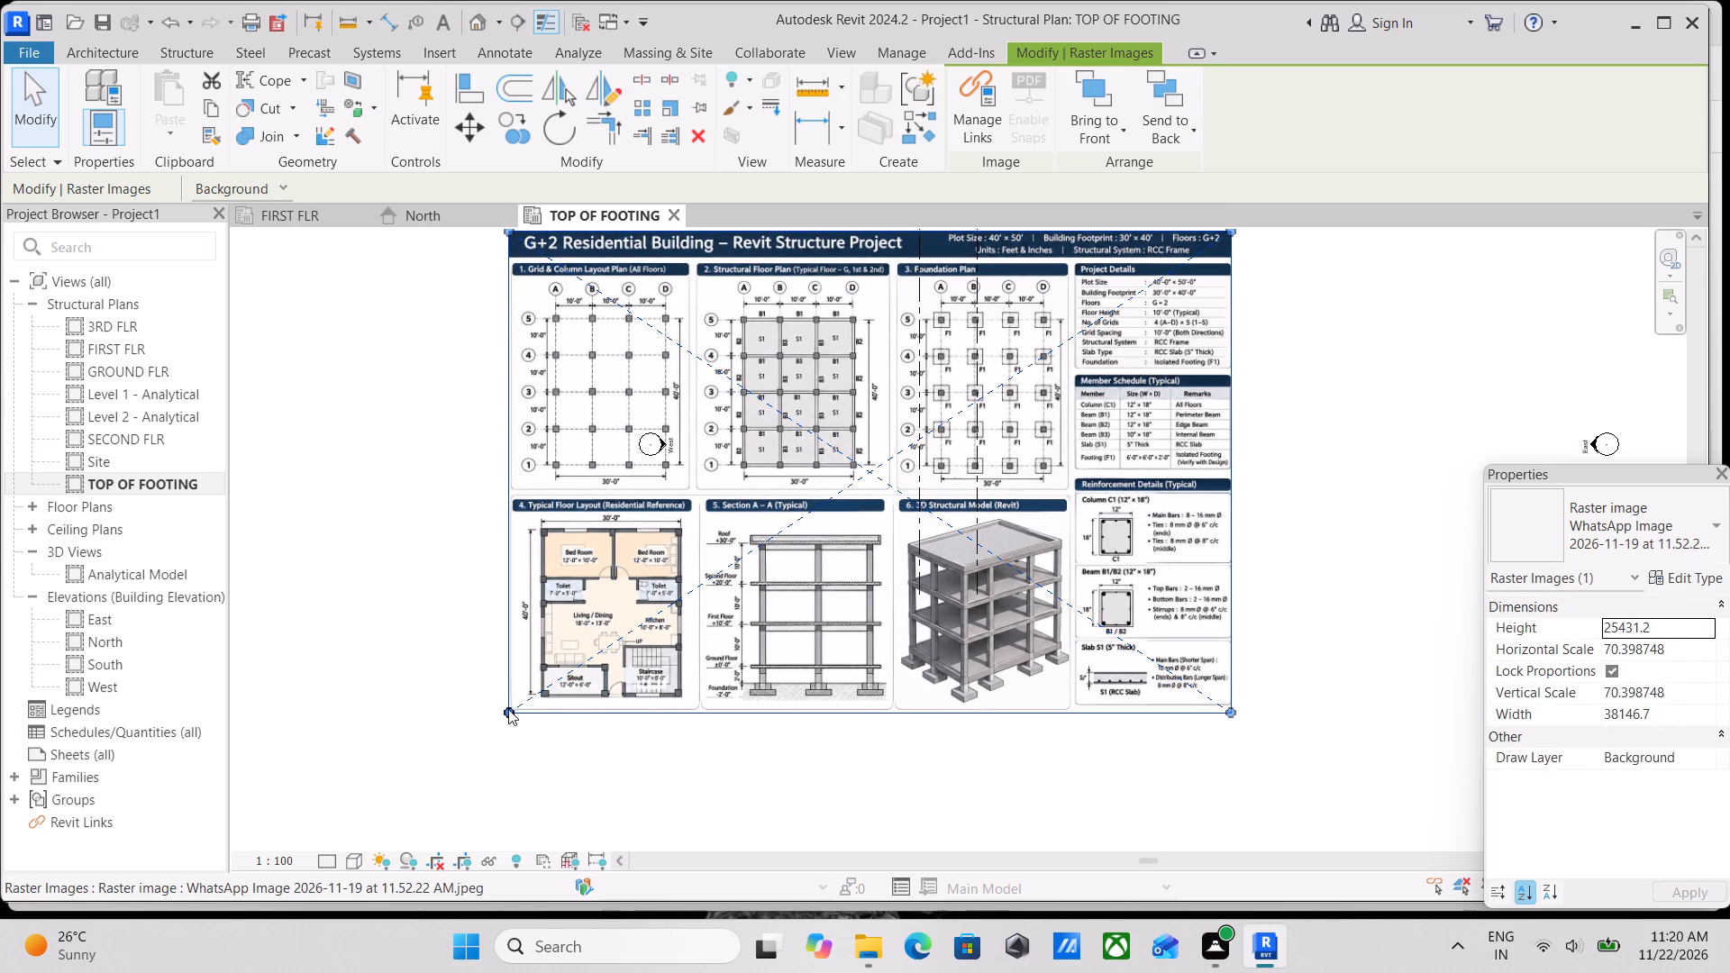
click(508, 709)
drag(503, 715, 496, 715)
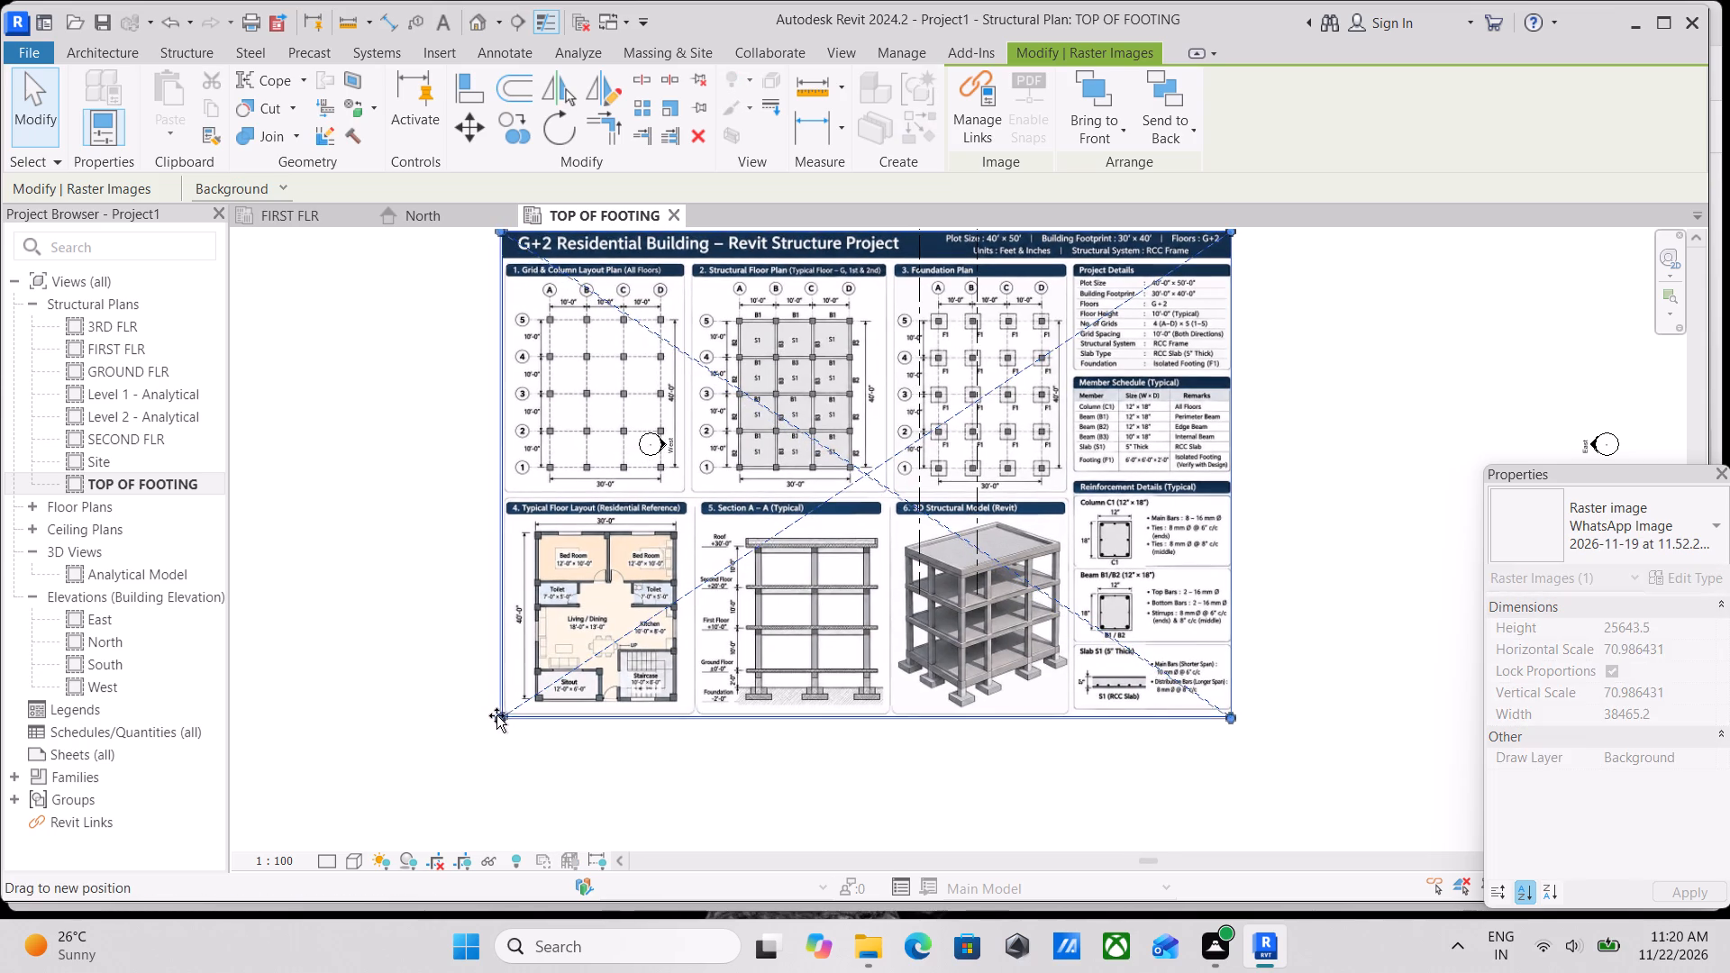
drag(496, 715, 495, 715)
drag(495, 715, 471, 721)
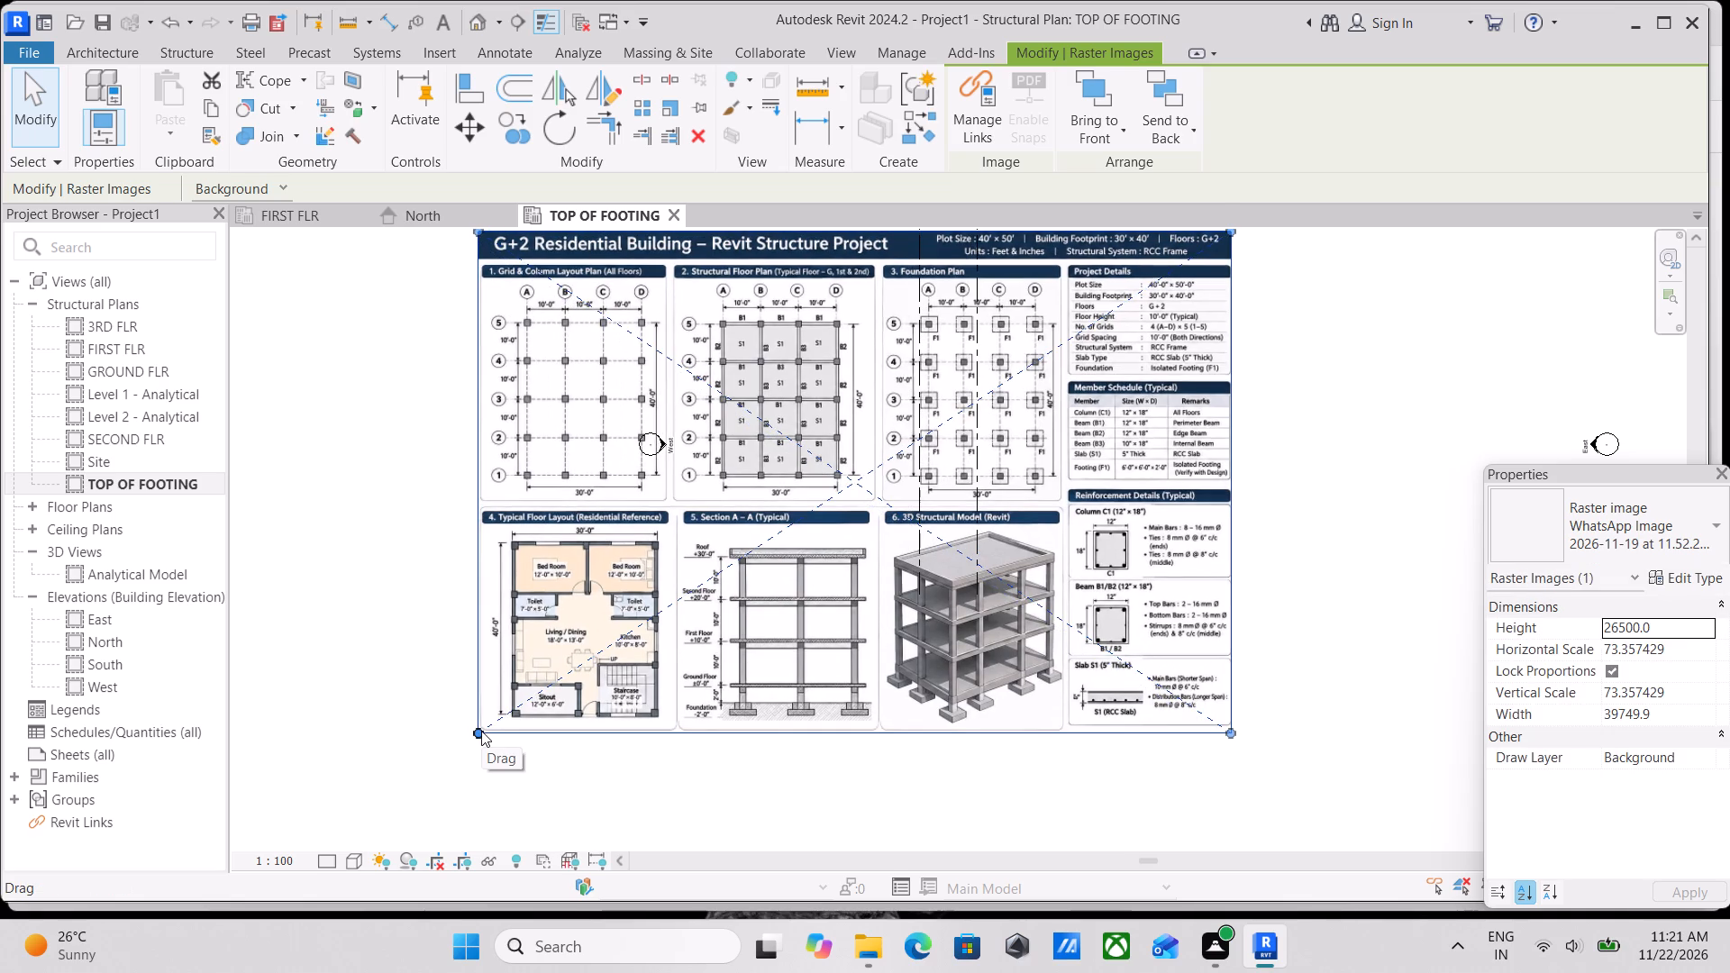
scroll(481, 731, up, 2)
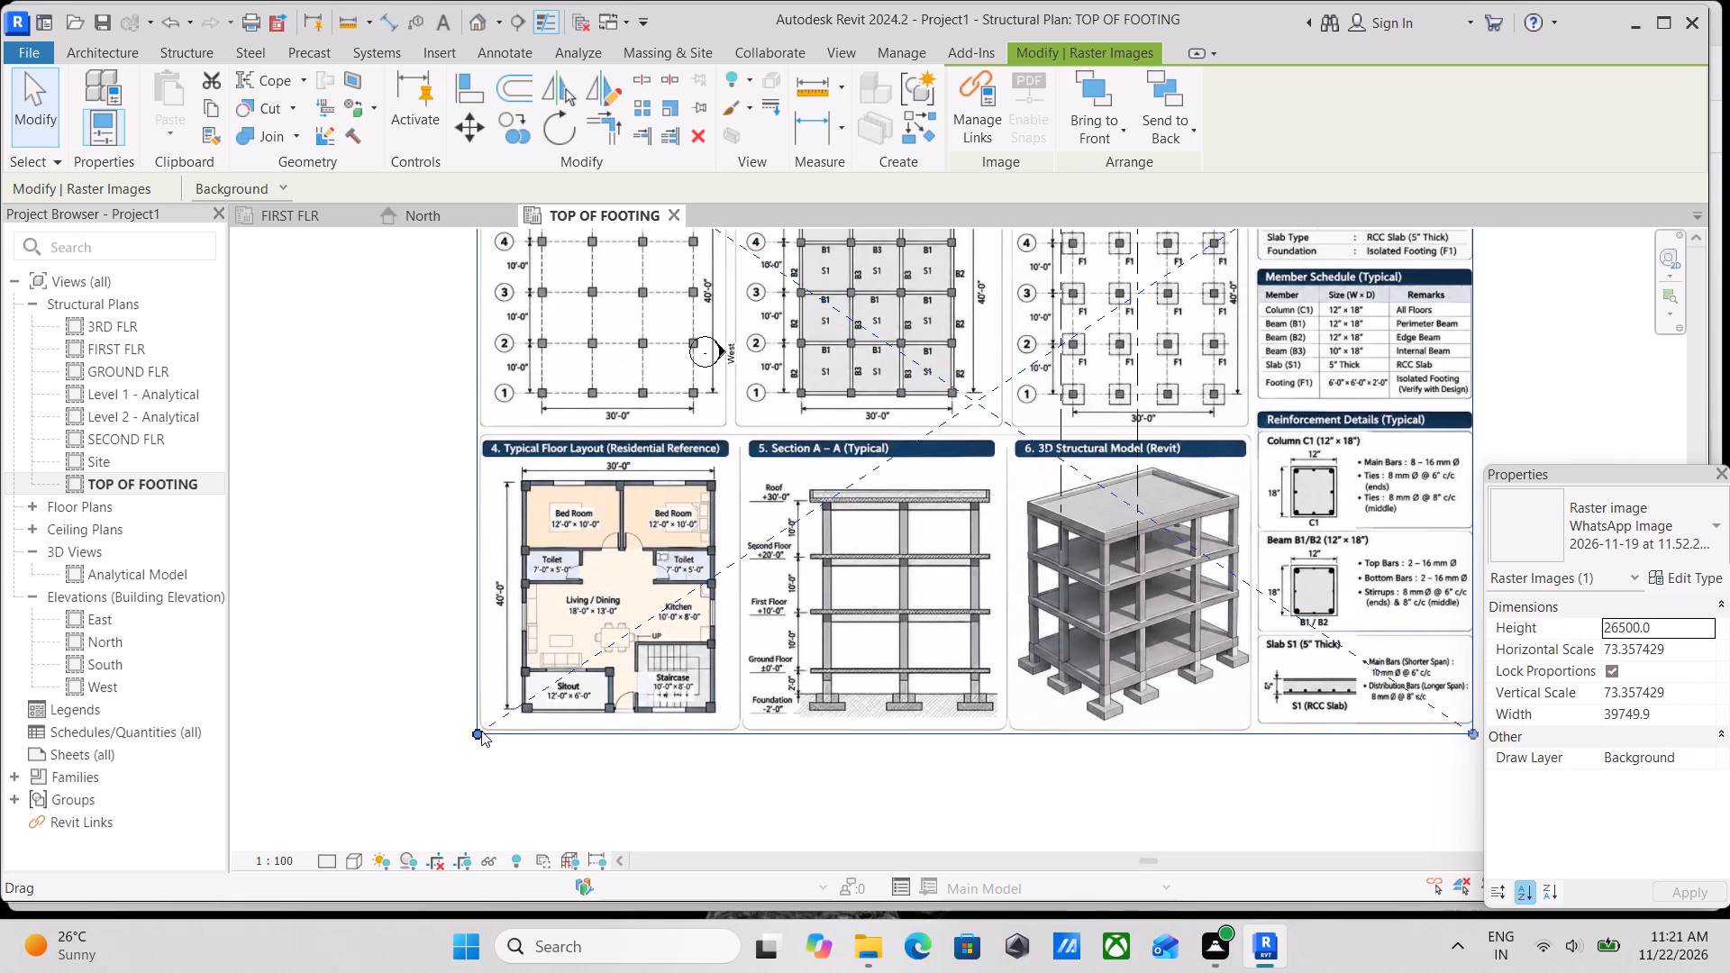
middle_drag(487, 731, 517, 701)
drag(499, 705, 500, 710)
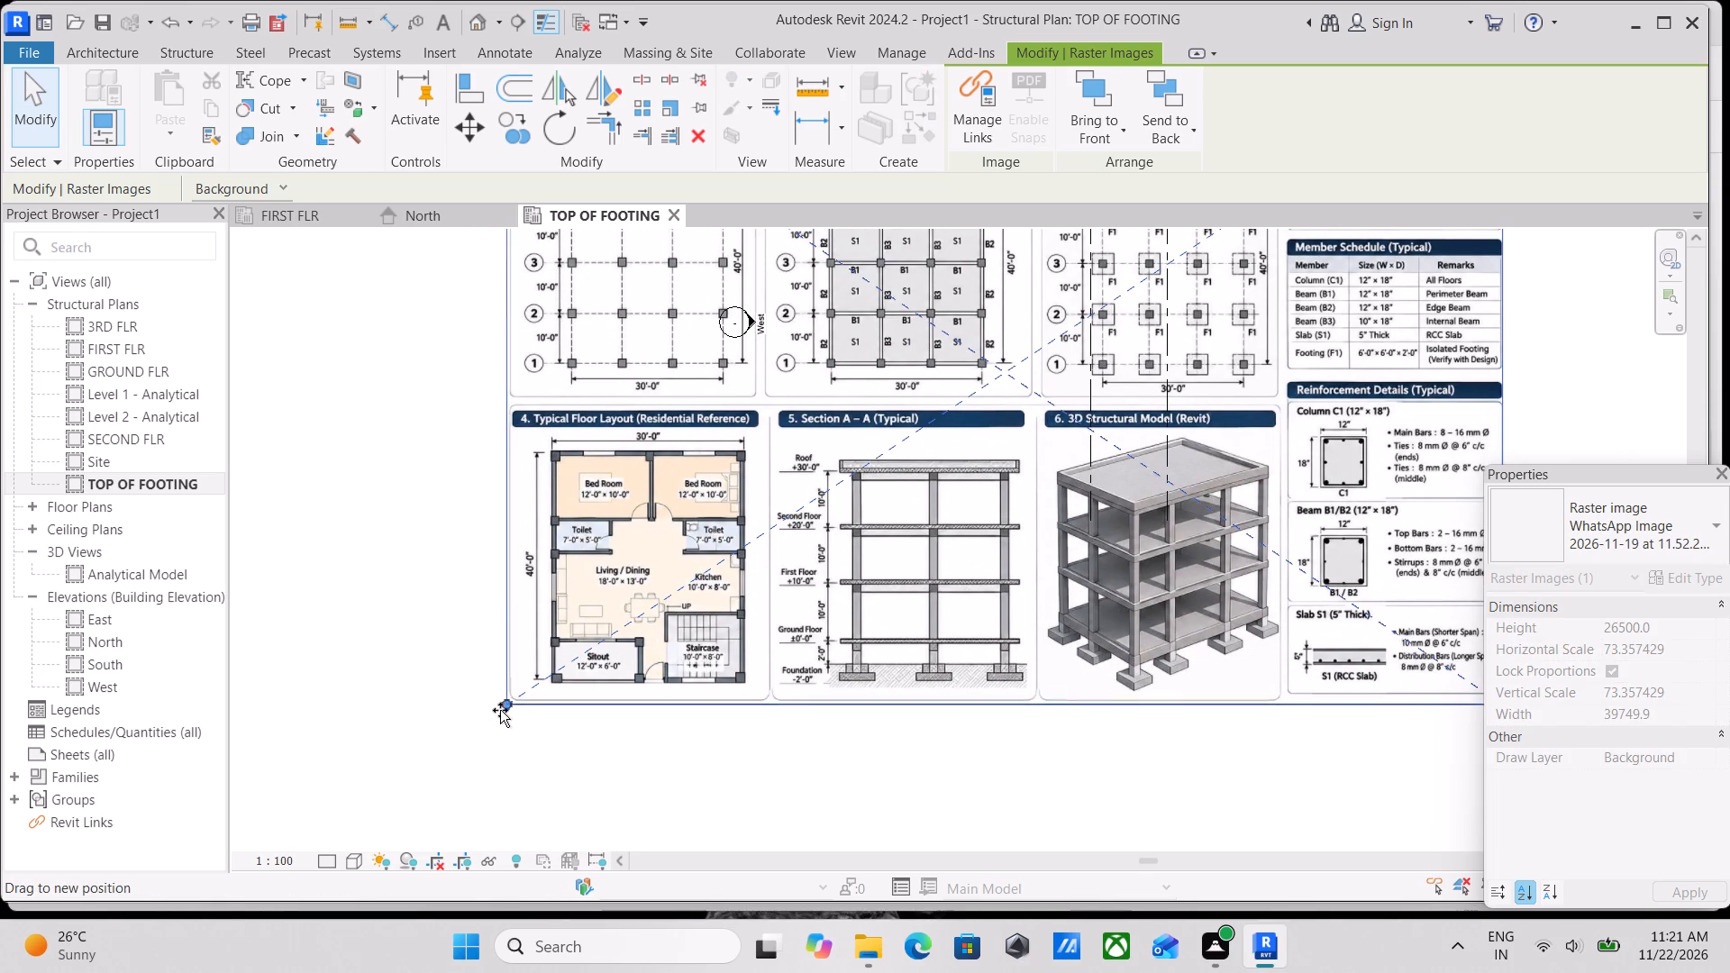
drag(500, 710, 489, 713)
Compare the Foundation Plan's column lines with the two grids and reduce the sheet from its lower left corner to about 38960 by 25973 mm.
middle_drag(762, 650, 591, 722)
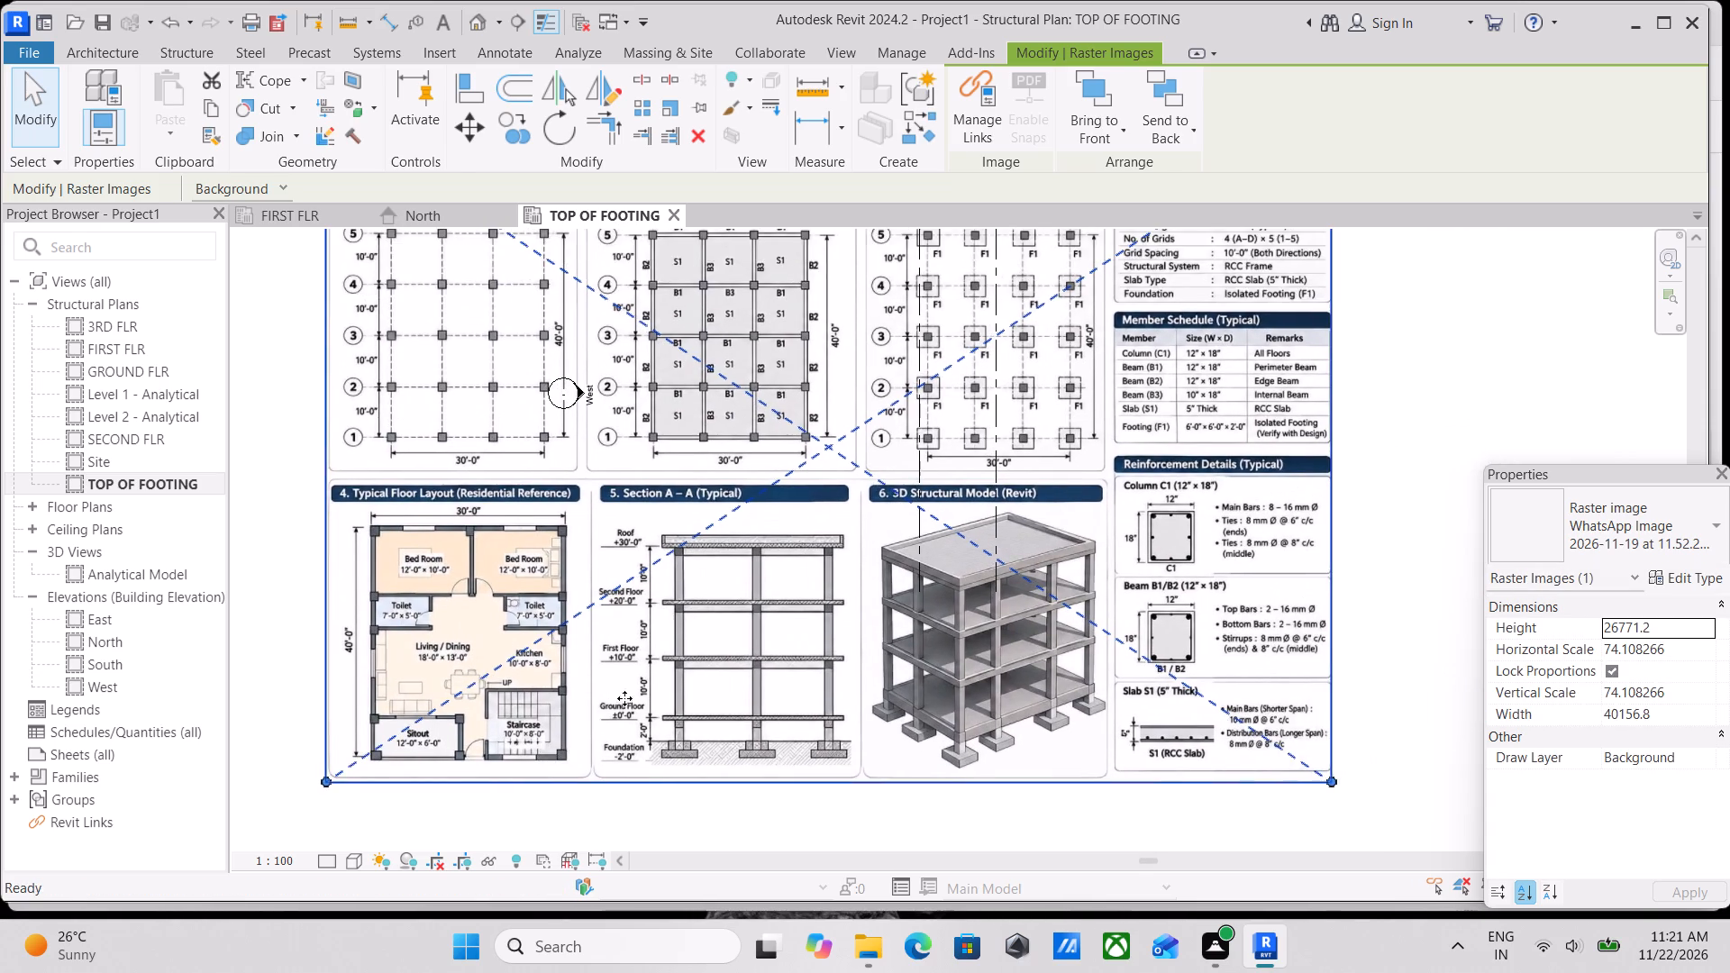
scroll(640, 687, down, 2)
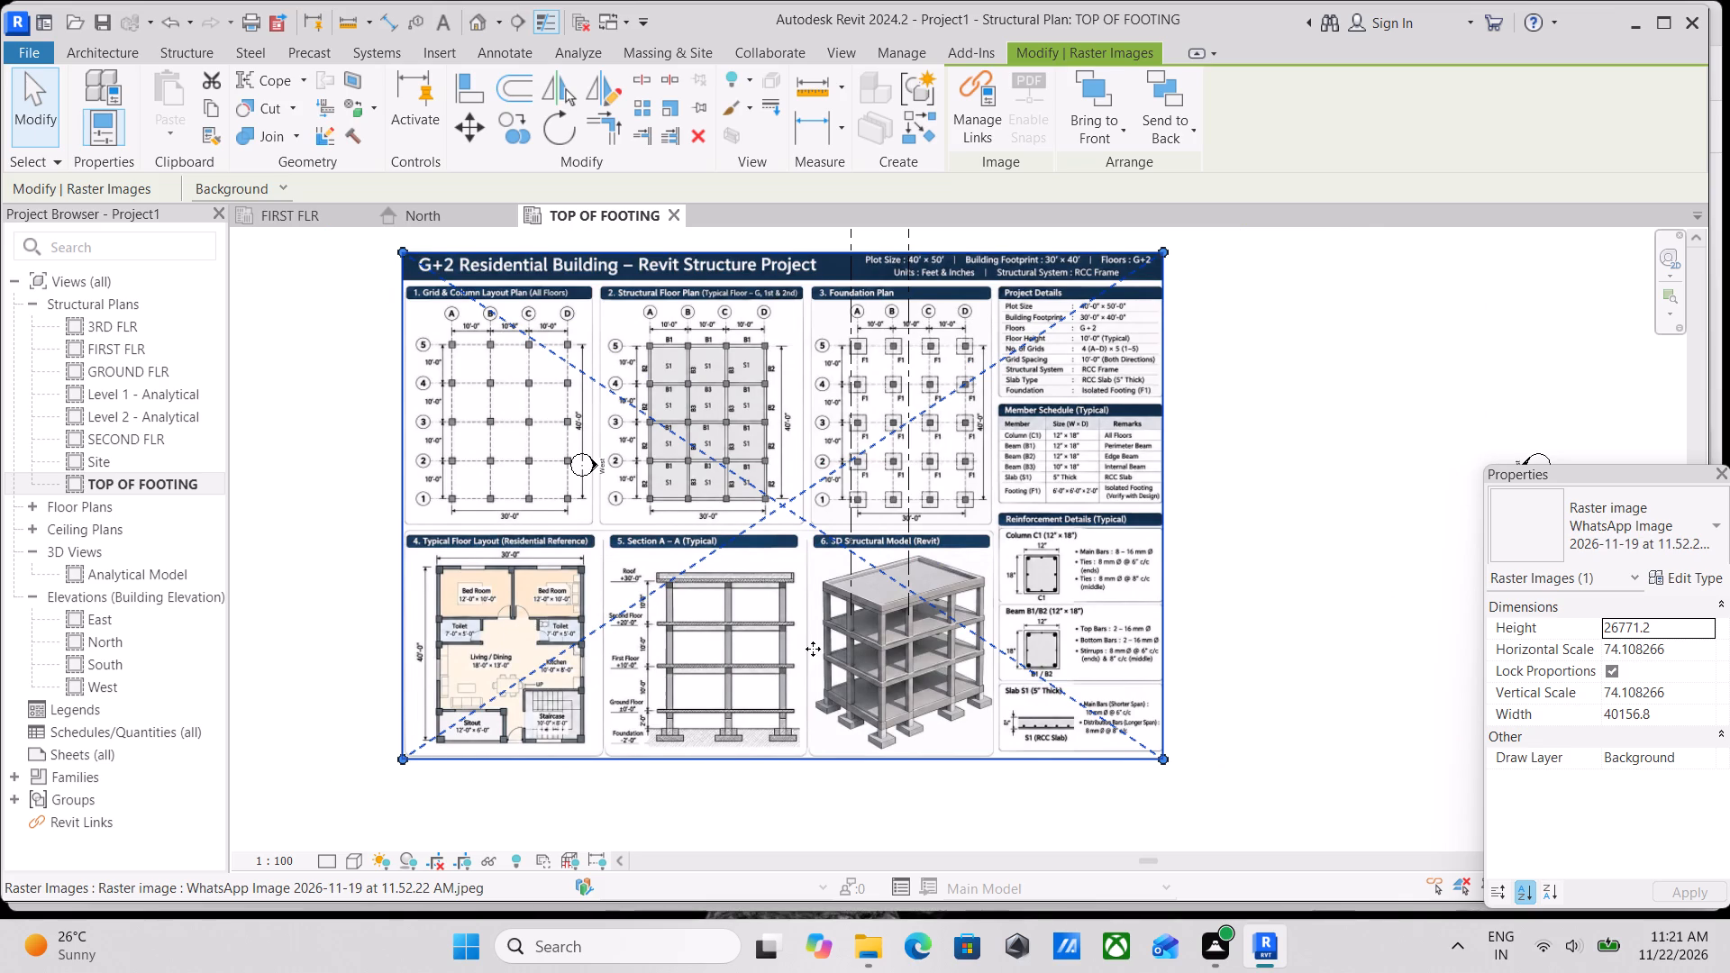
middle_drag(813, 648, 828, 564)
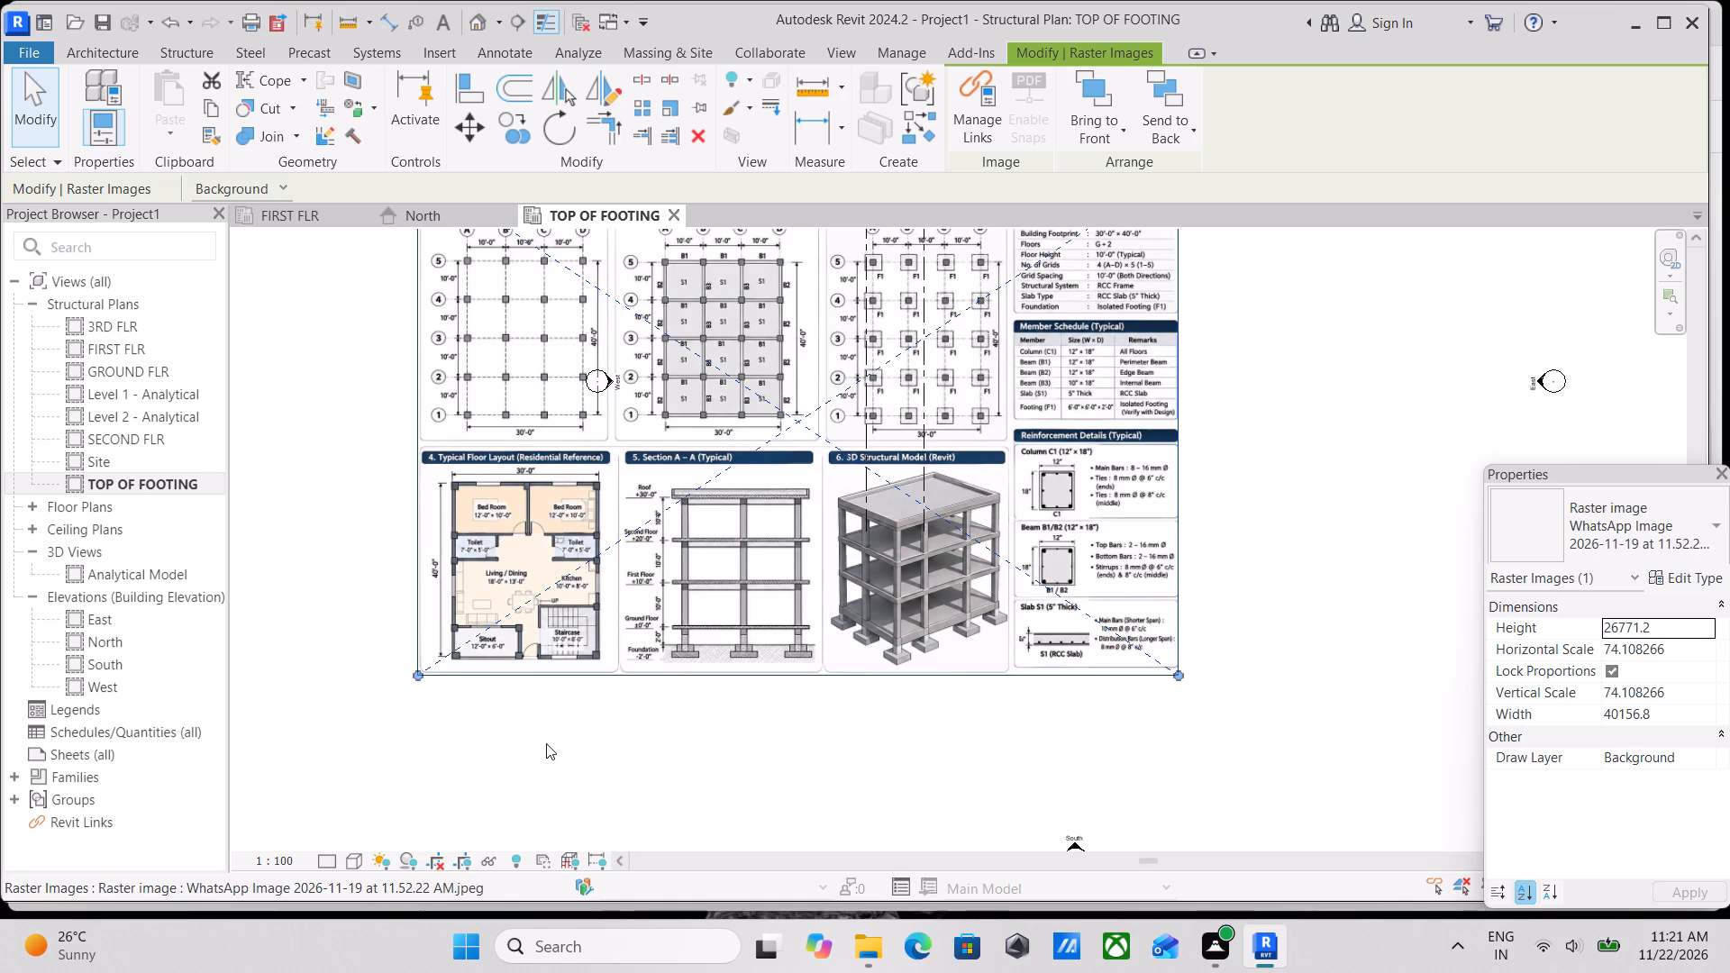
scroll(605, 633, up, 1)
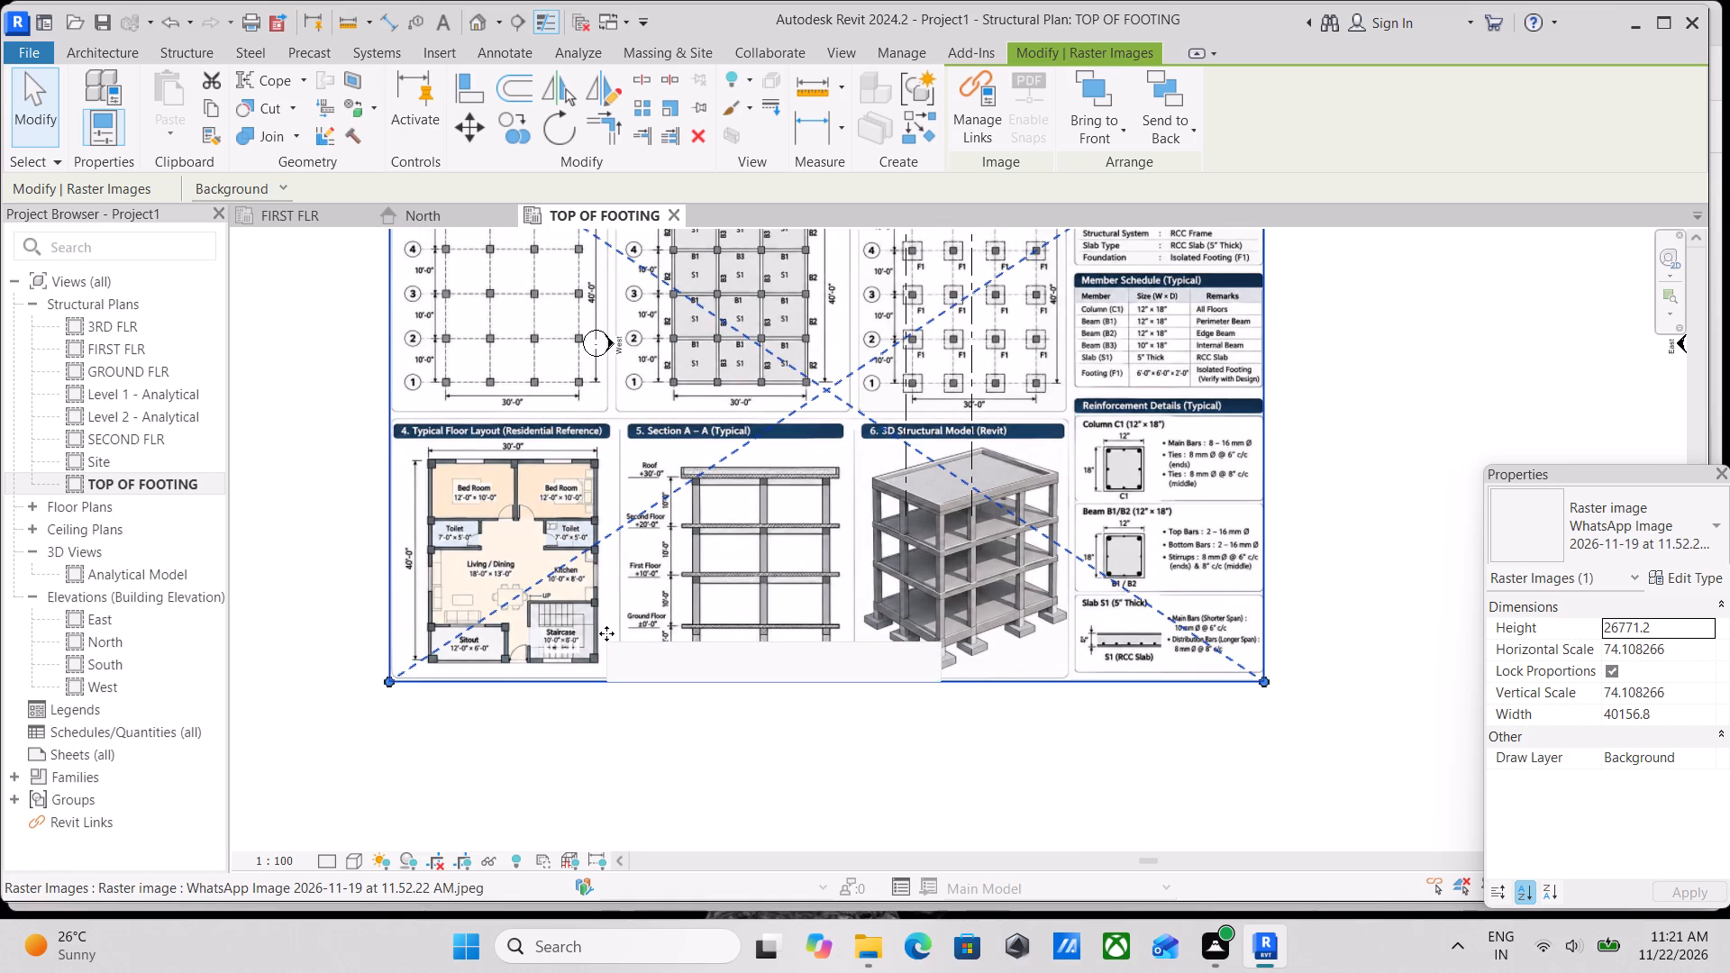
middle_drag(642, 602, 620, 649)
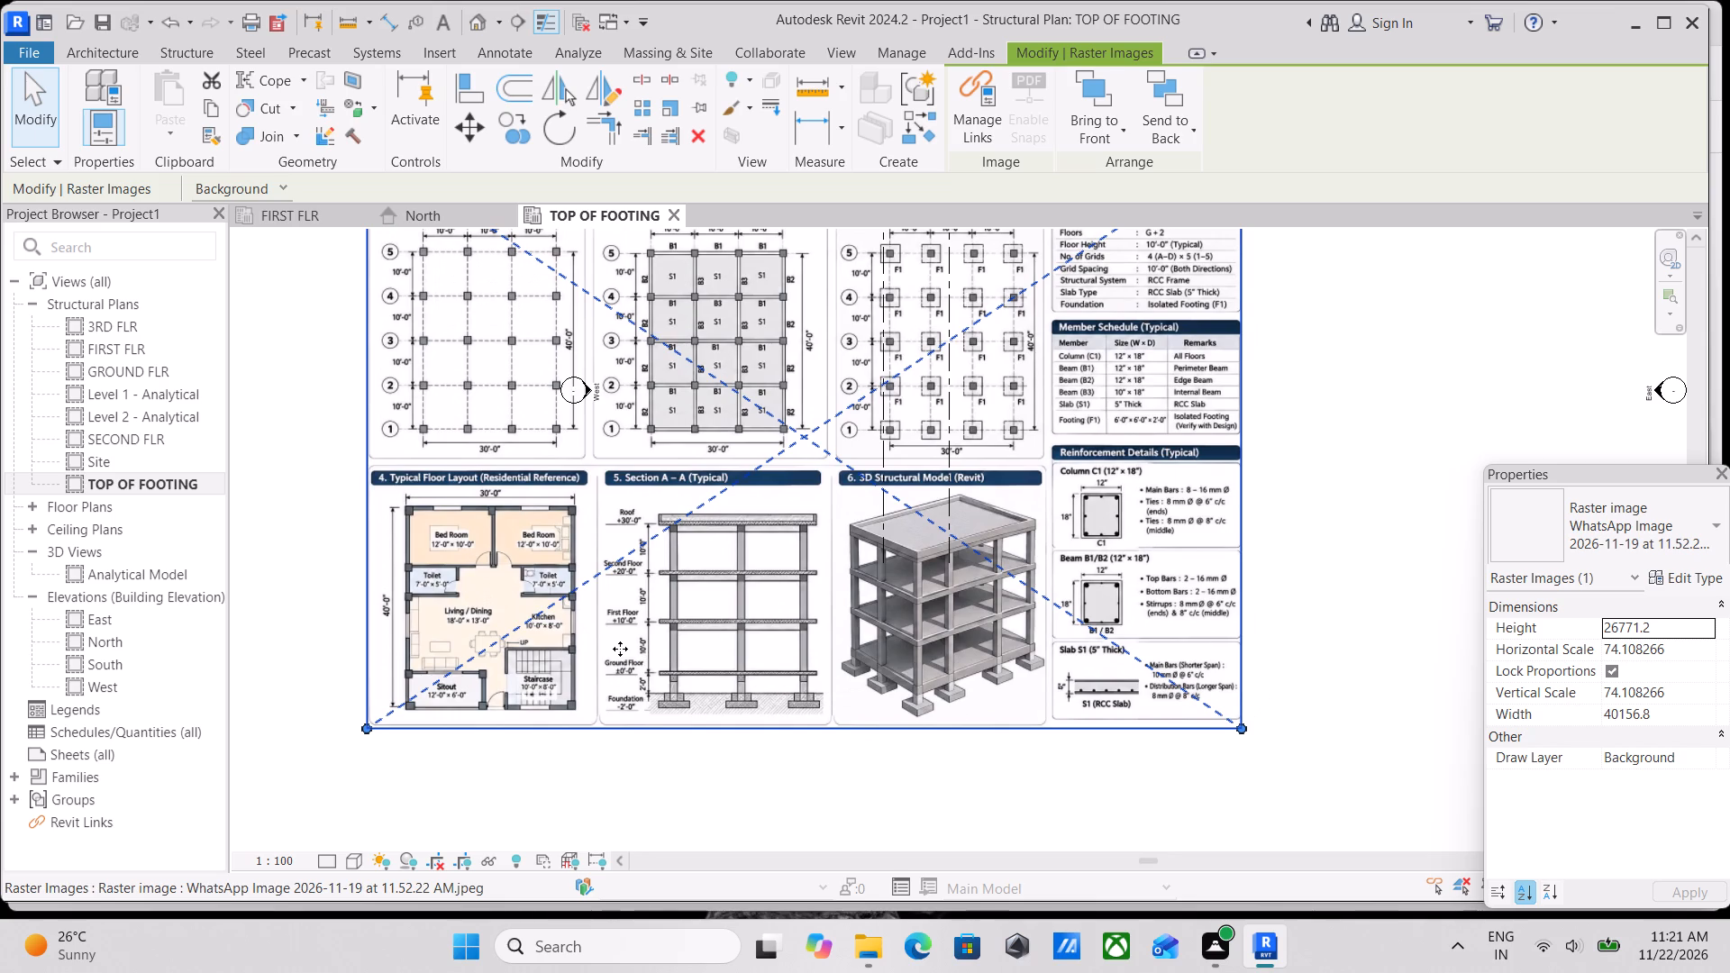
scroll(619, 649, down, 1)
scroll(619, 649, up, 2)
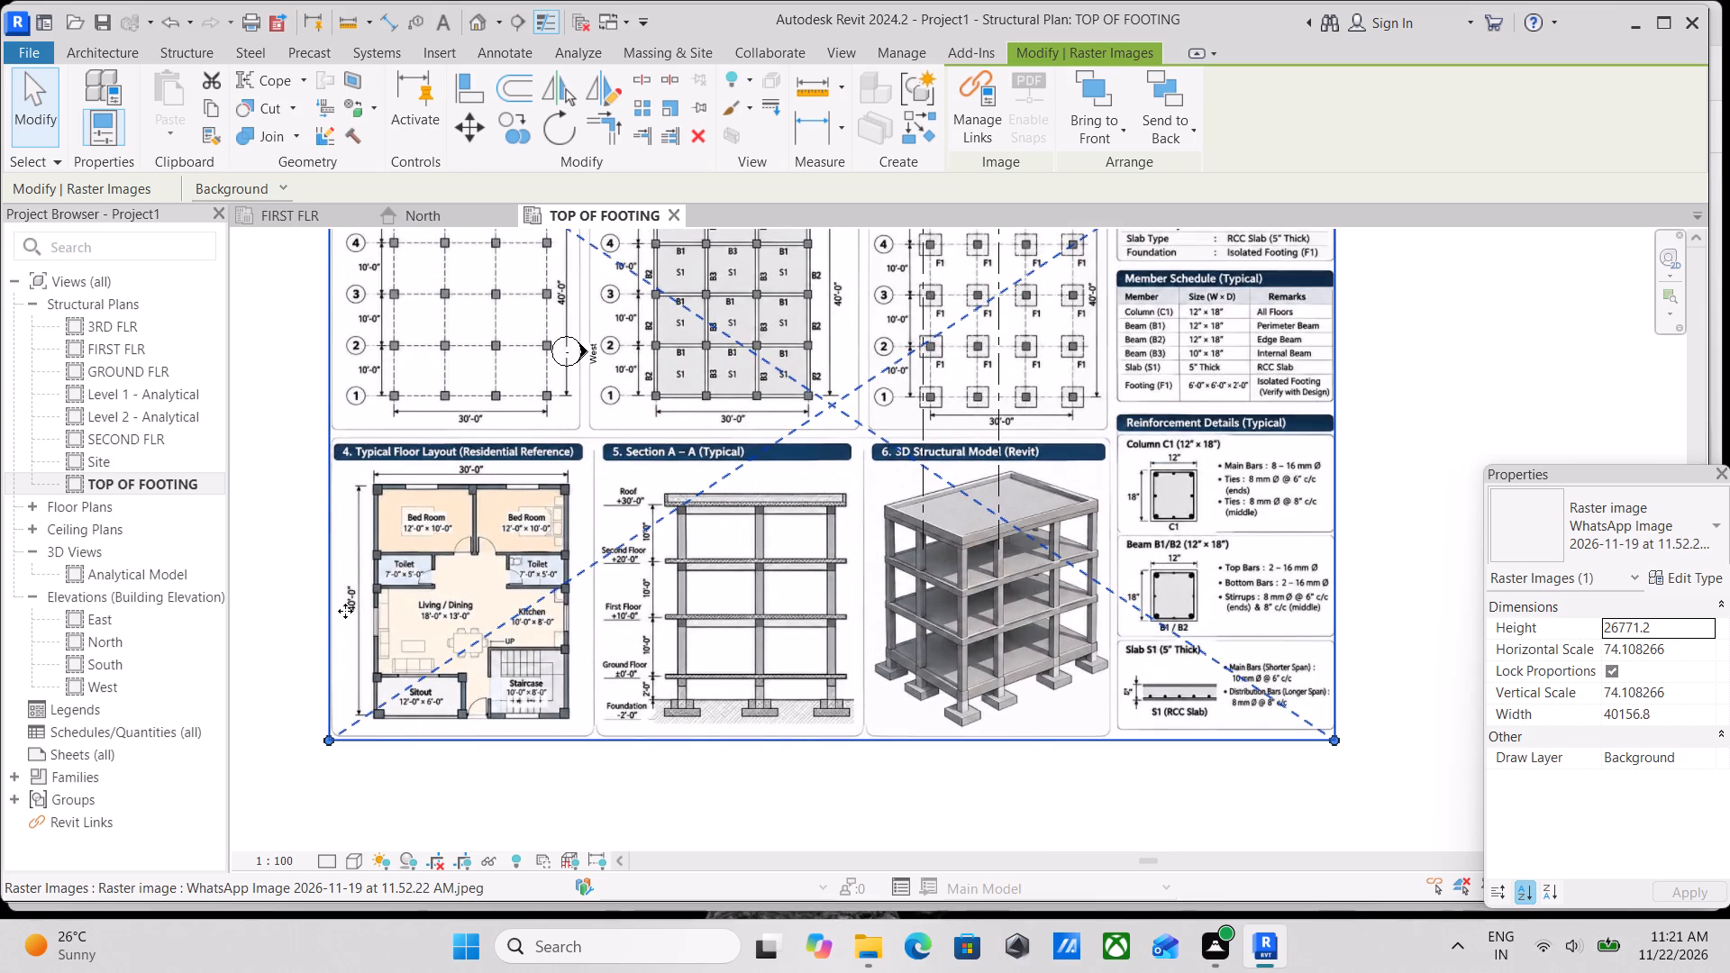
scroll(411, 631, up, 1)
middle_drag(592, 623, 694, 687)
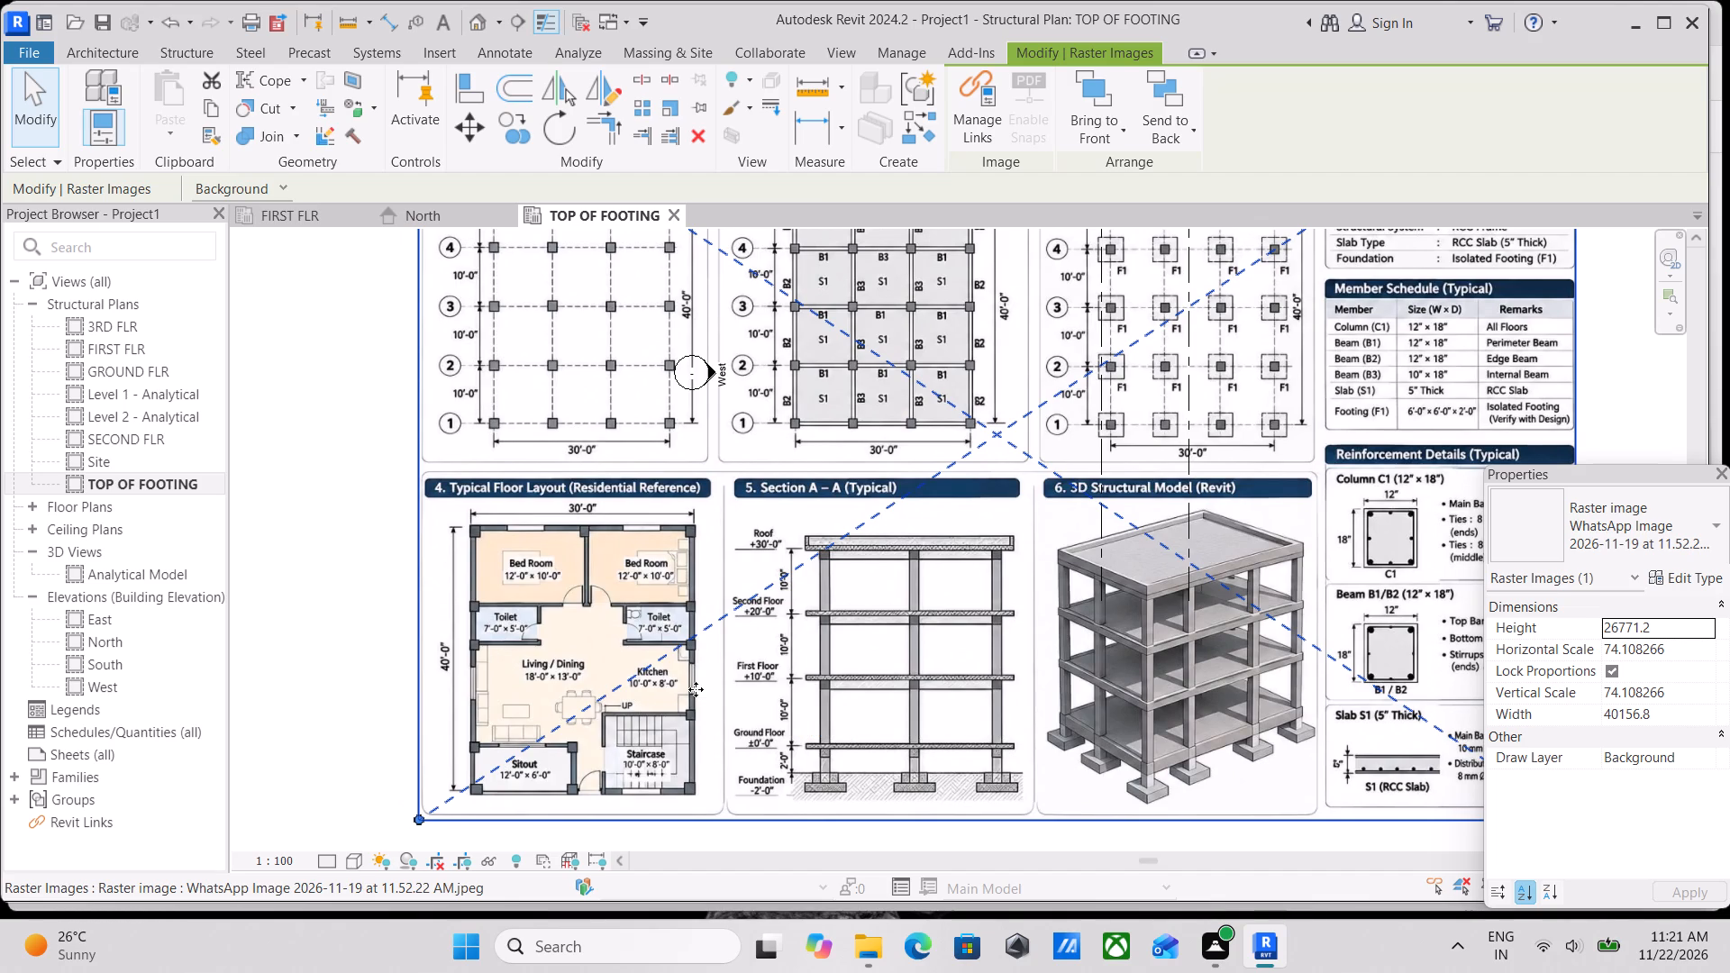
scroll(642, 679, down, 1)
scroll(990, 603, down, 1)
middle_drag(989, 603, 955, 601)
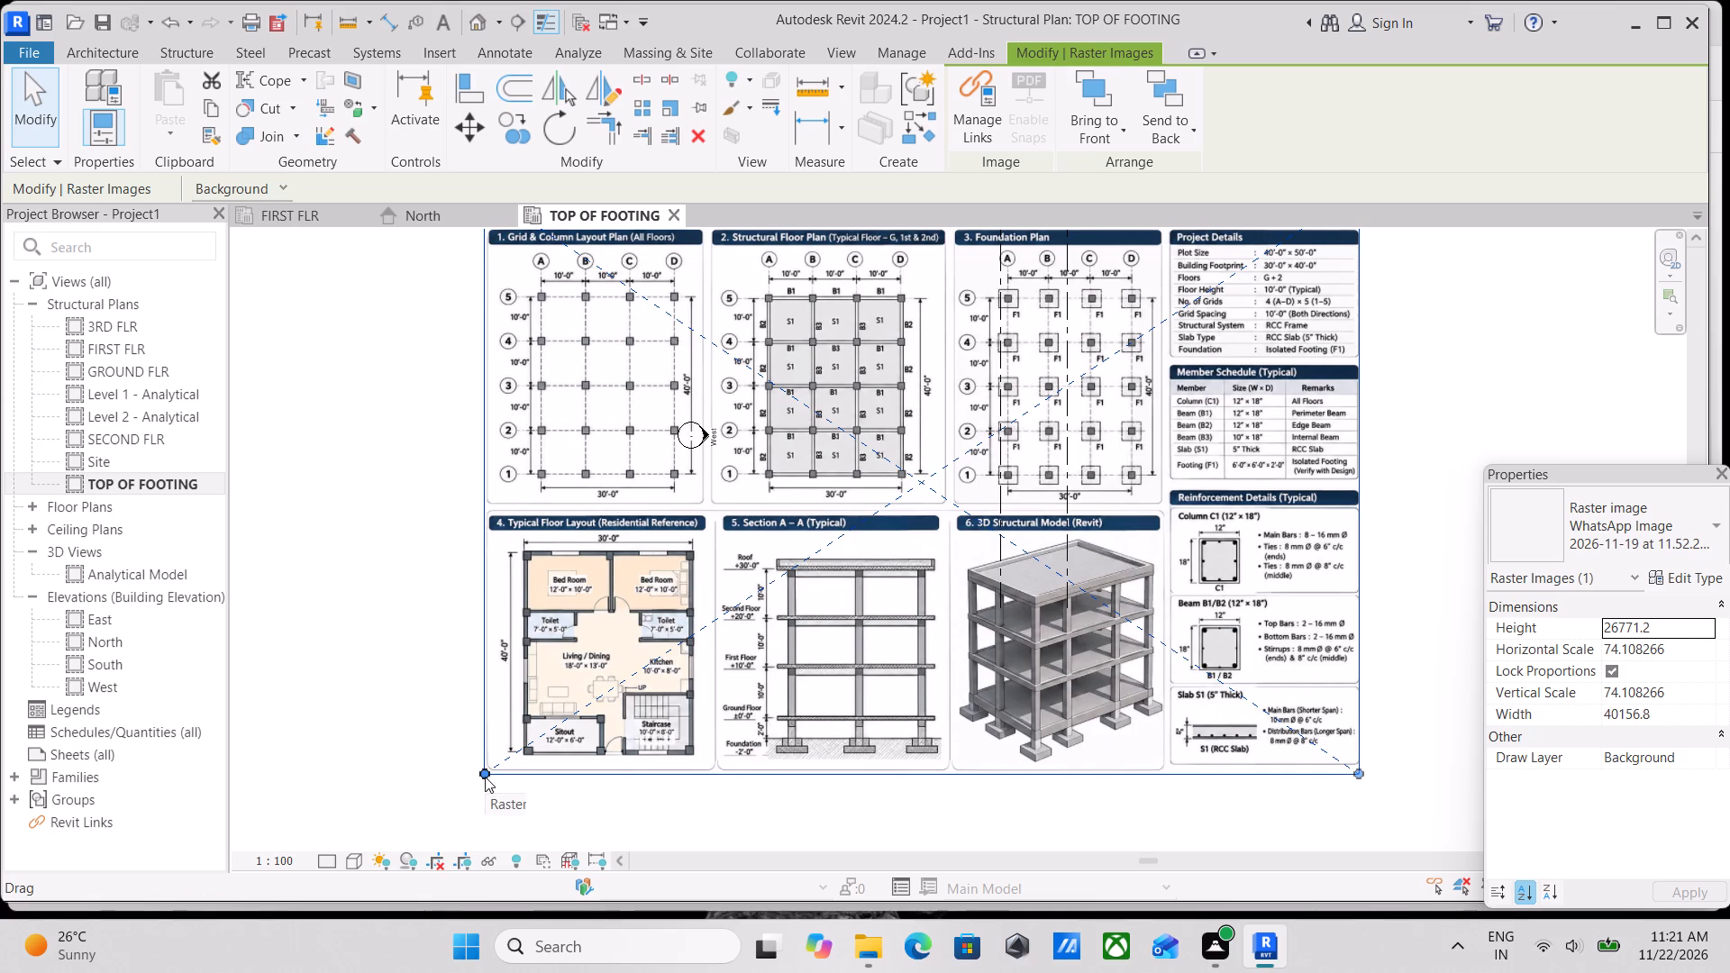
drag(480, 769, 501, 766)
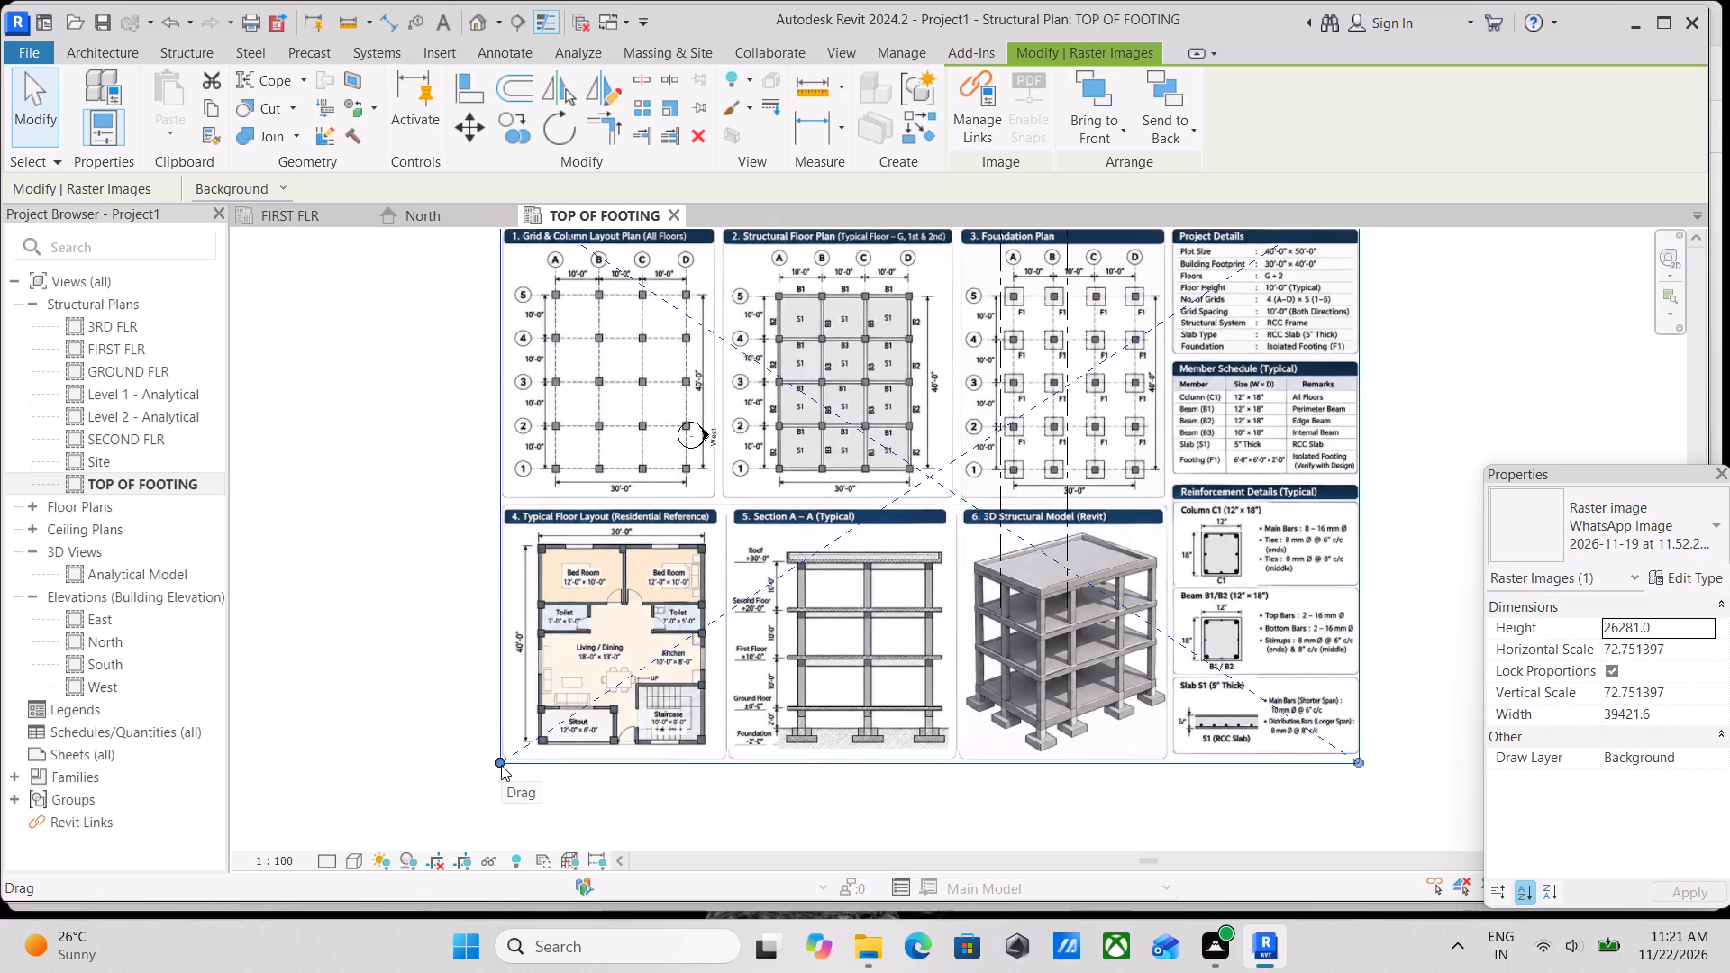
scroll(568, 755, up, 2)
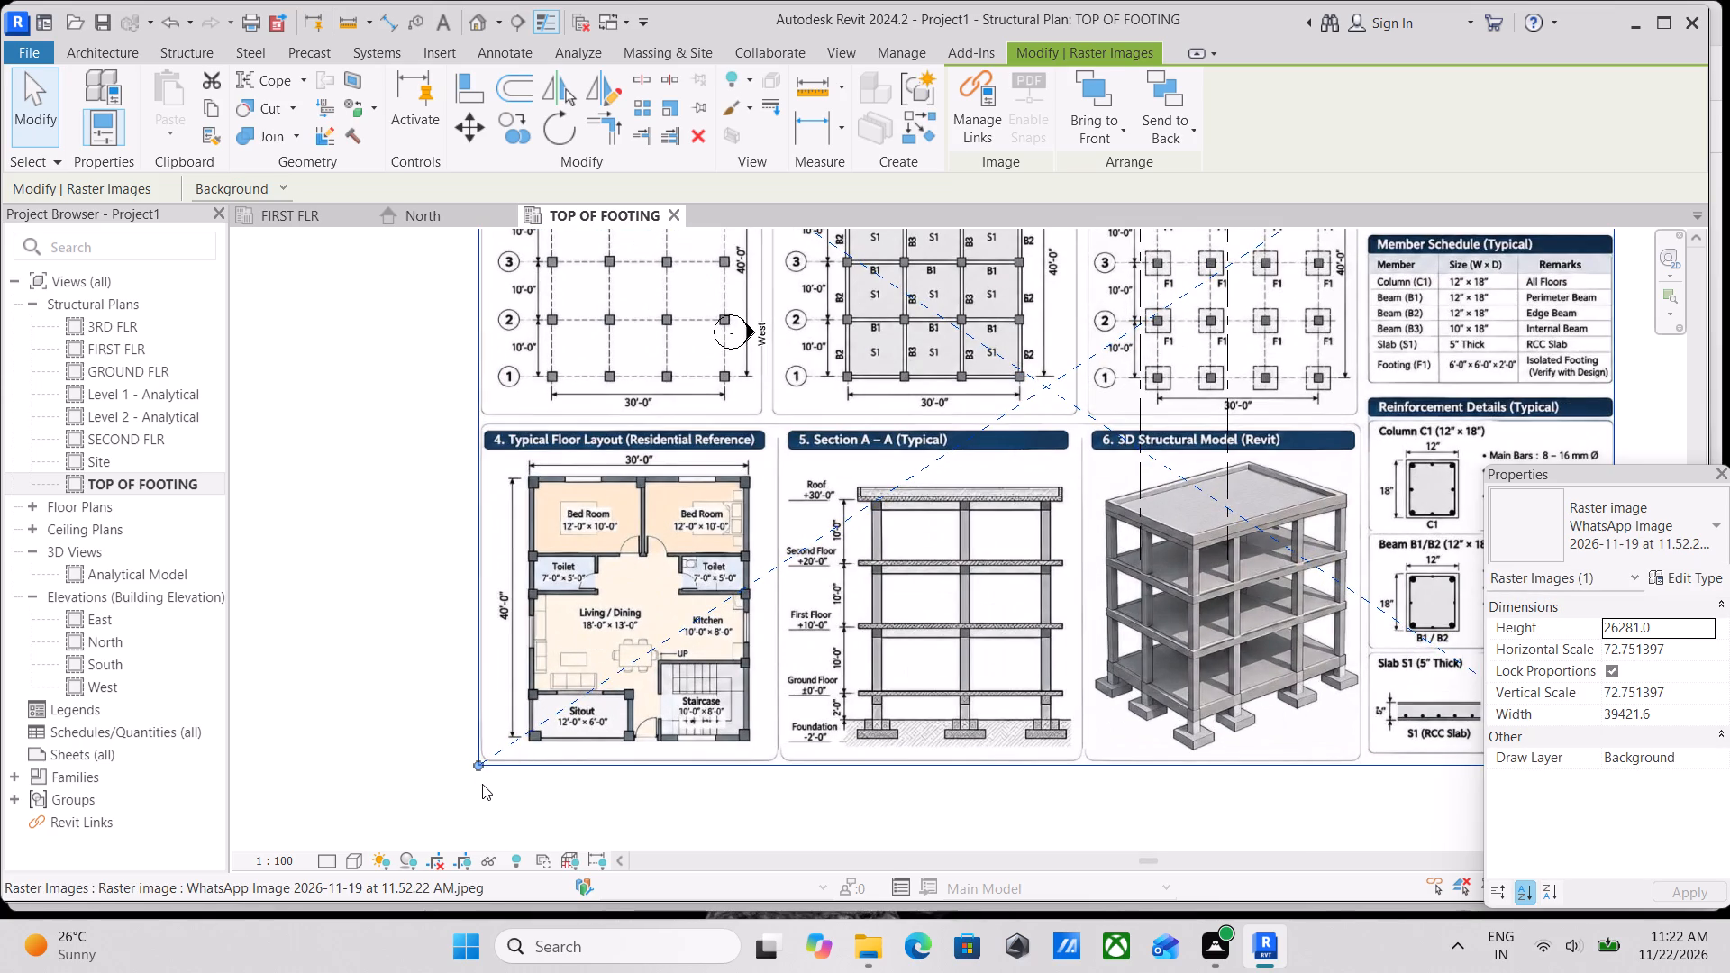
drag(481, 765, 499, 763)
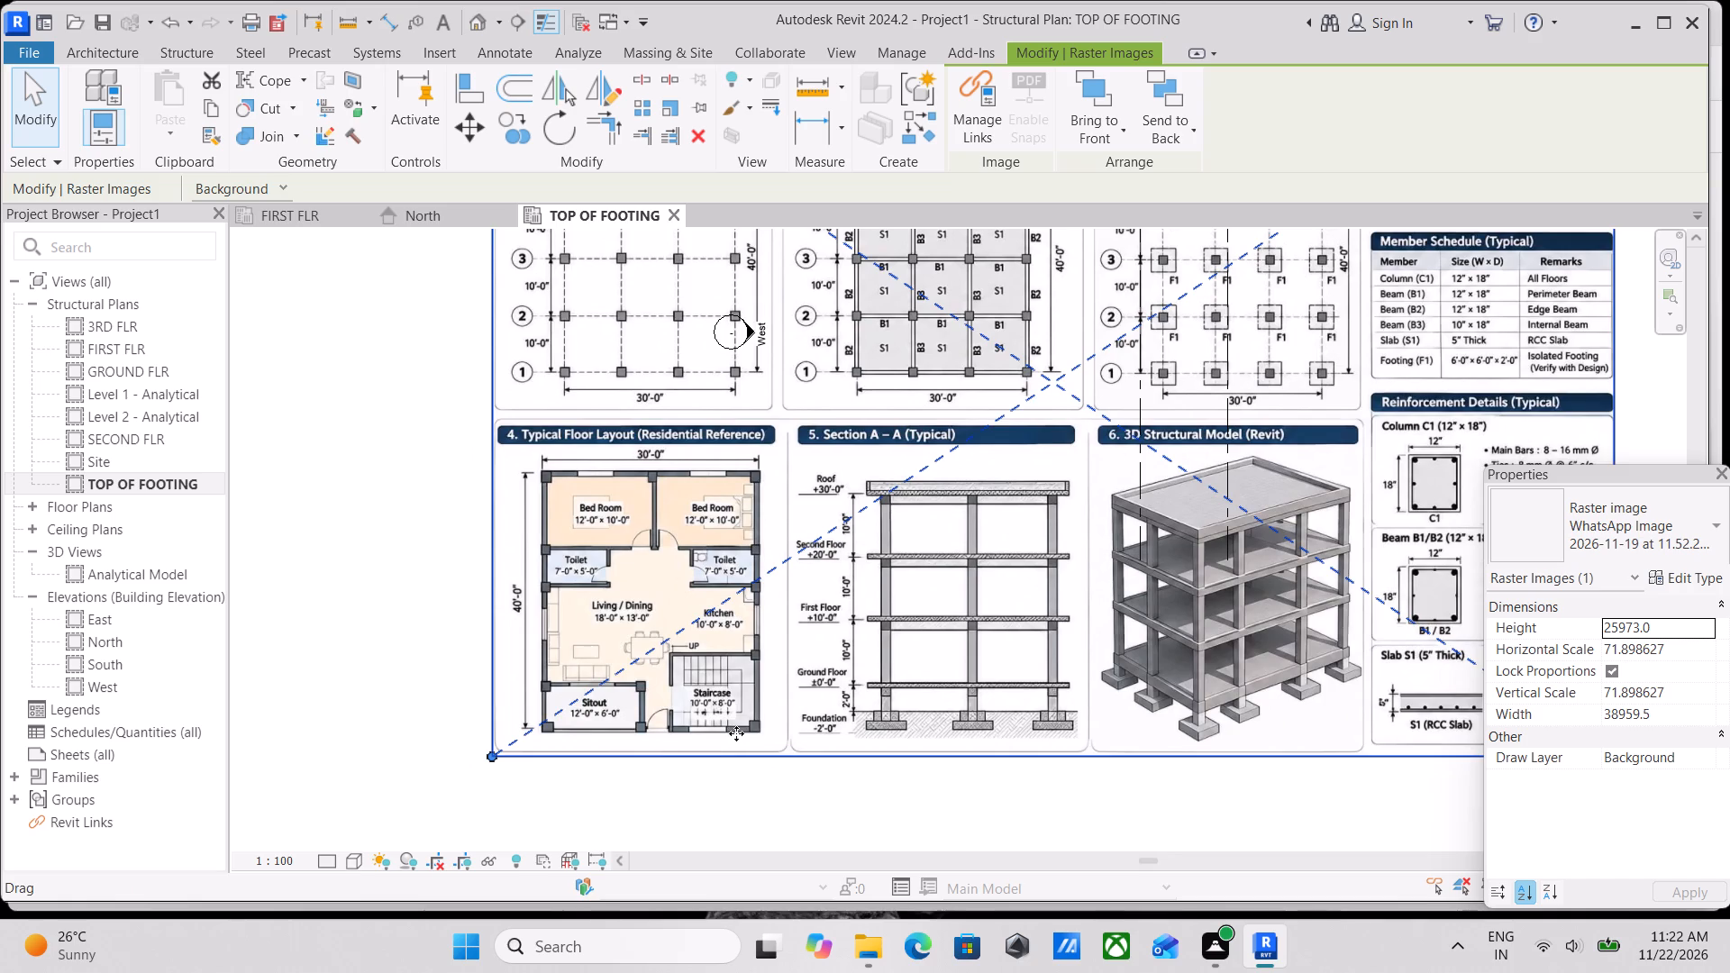
Recheck the Foundation Plan against the grids and enlarge the sheet from its lower left corner to about 40585 mm wide by 27056 mm high.
middle_drag(729, 735, 514, 923)
scroll(1021, 540, up, 1)
scroll(998, 551, down, 2)
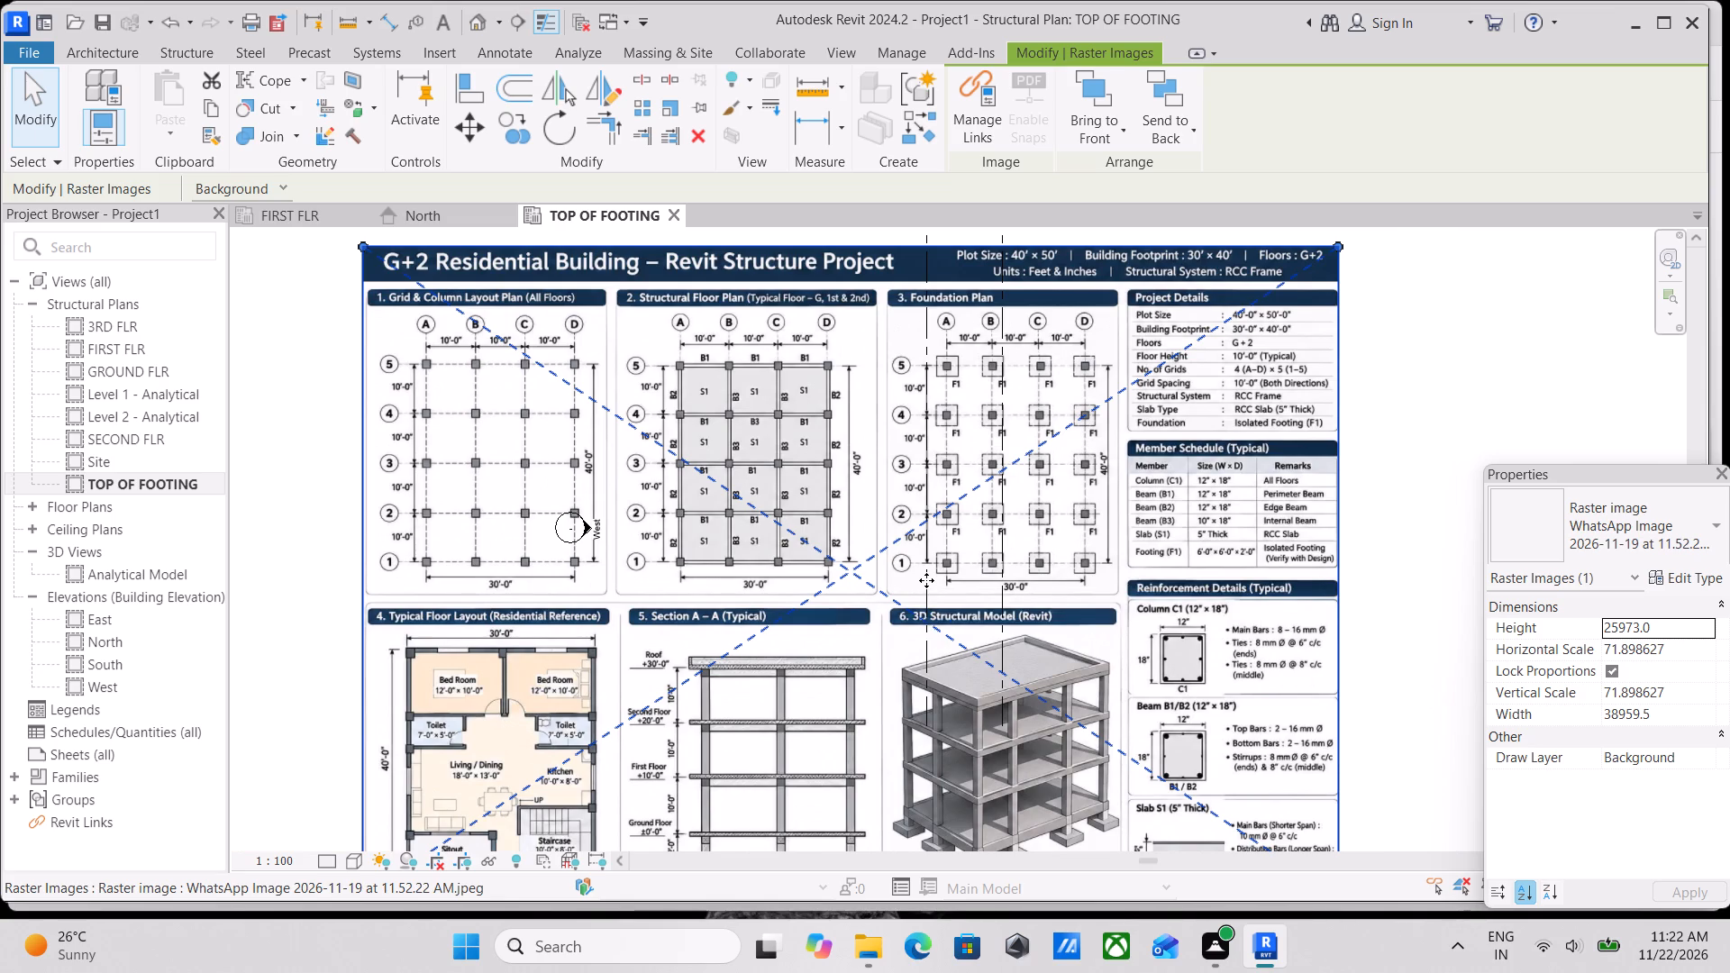
scroll(926, 580, up, 2)
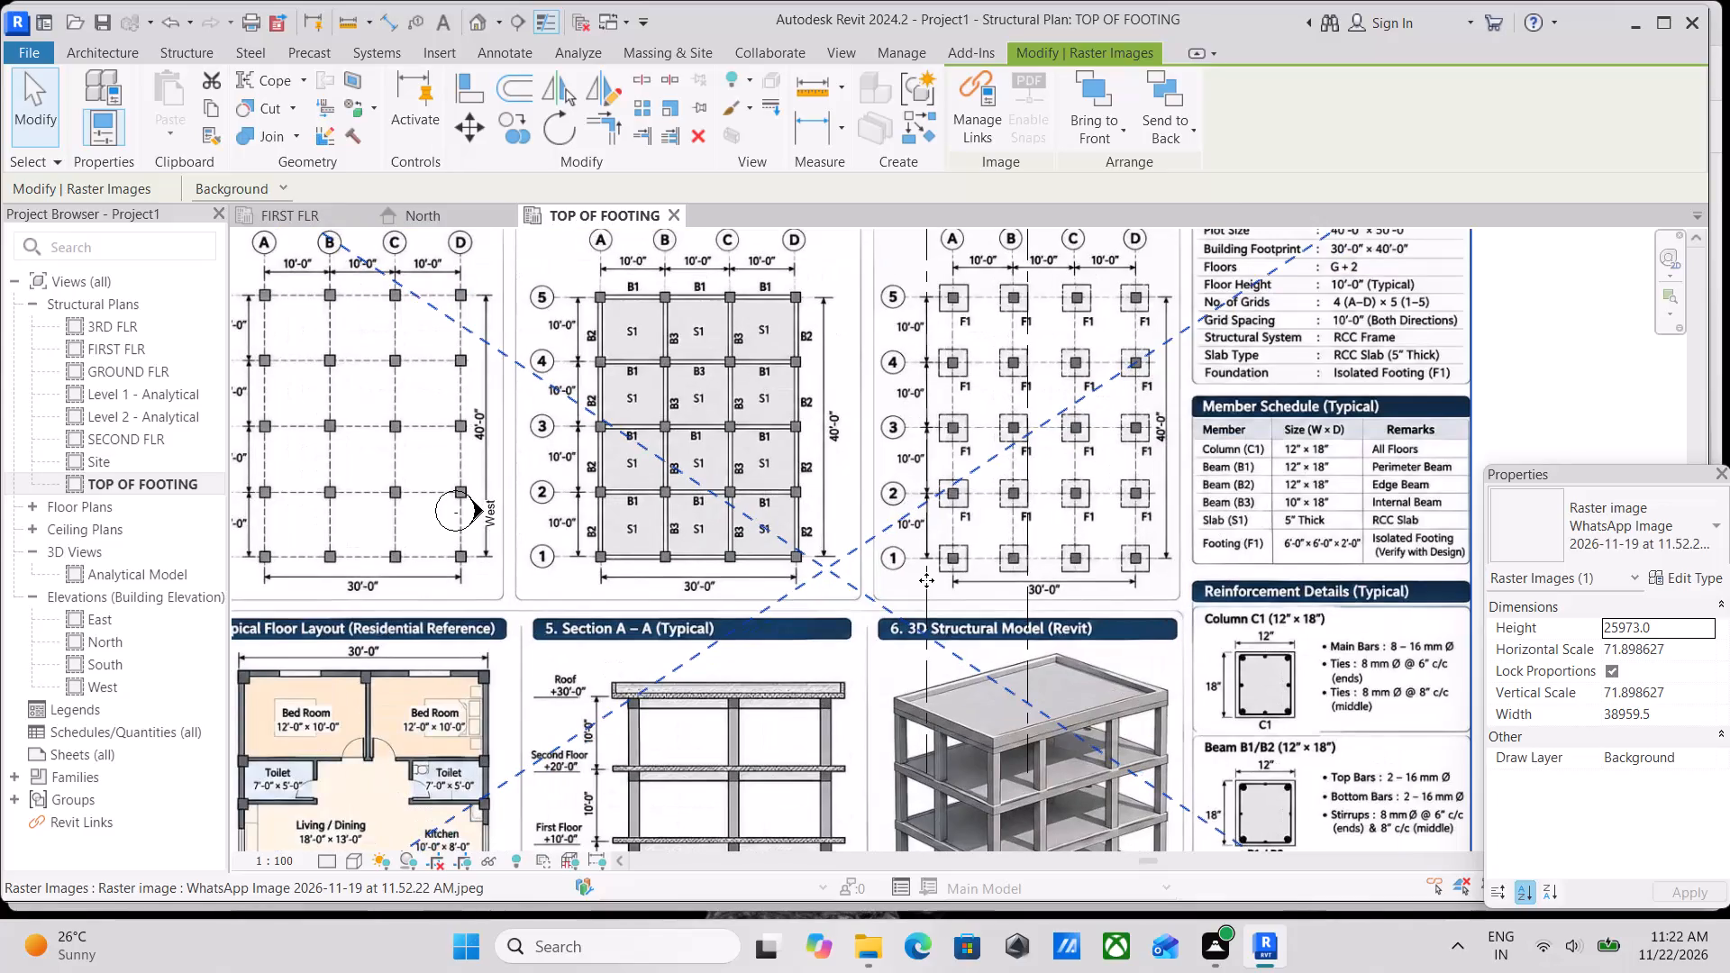
scroll(913, 596, up, 2)
scroll(881, 619, down, 5)
middle_drag(884, 614, 948, 558)
middle_drag(785, 644, 797, 644)
scroll(786, 644, down, 1)
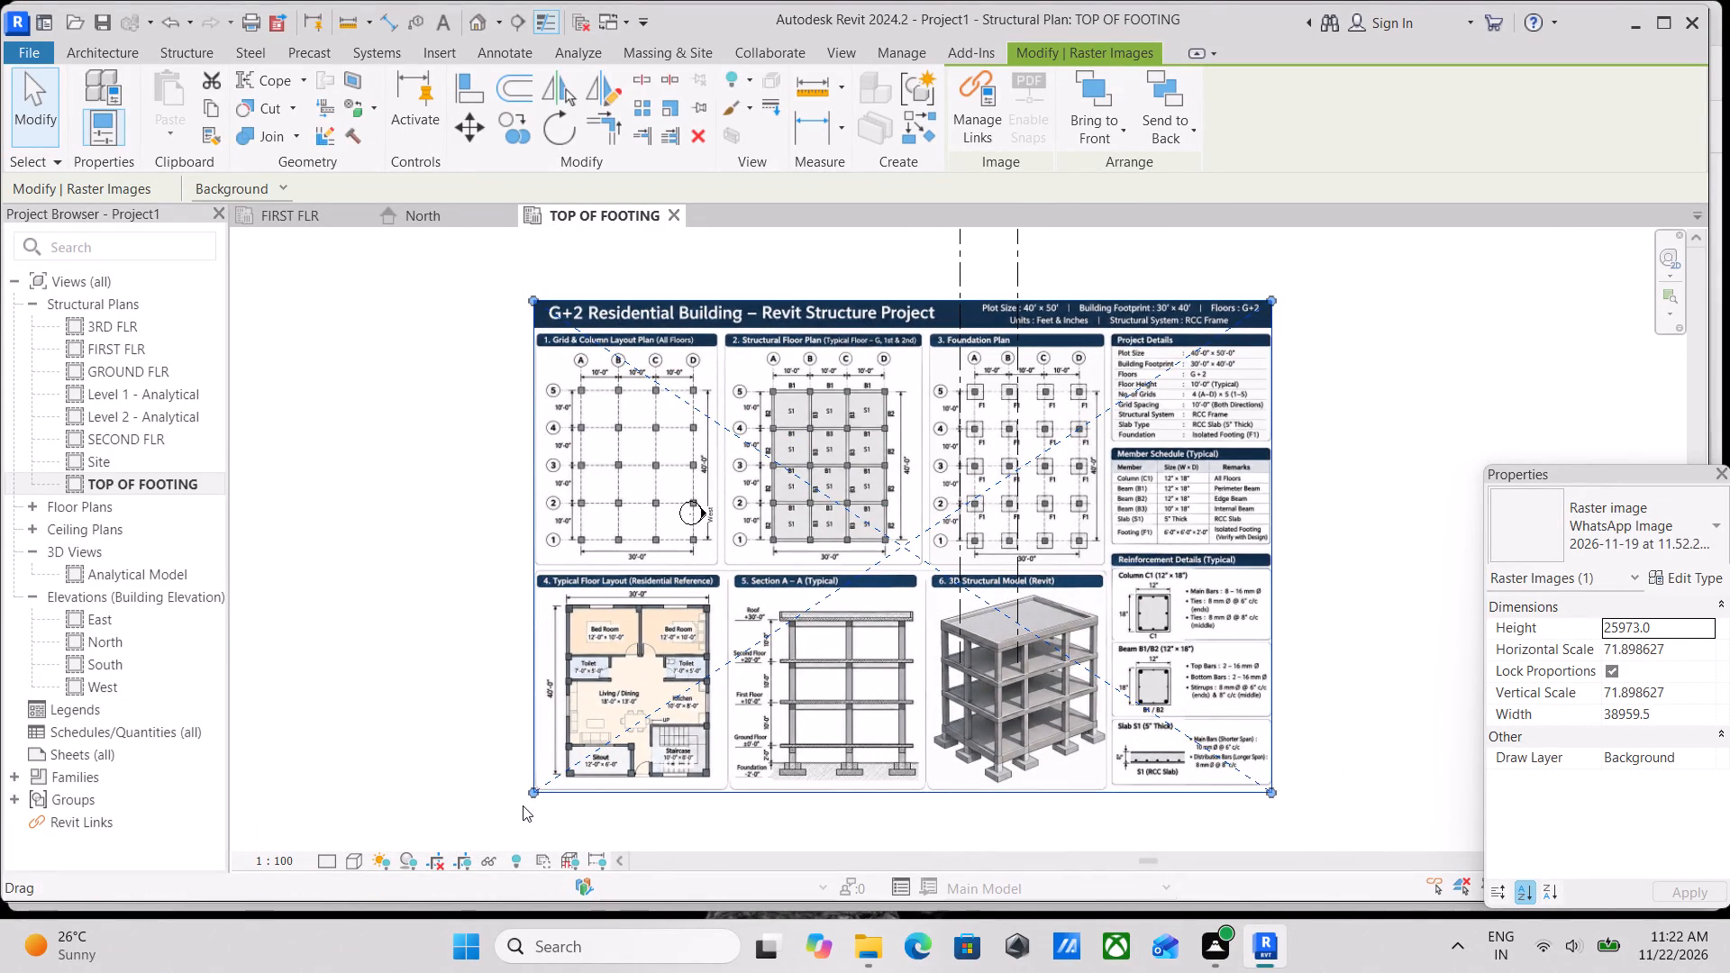
drag(525, 796, 508, 797)
drag(510, 798, 496, 801)
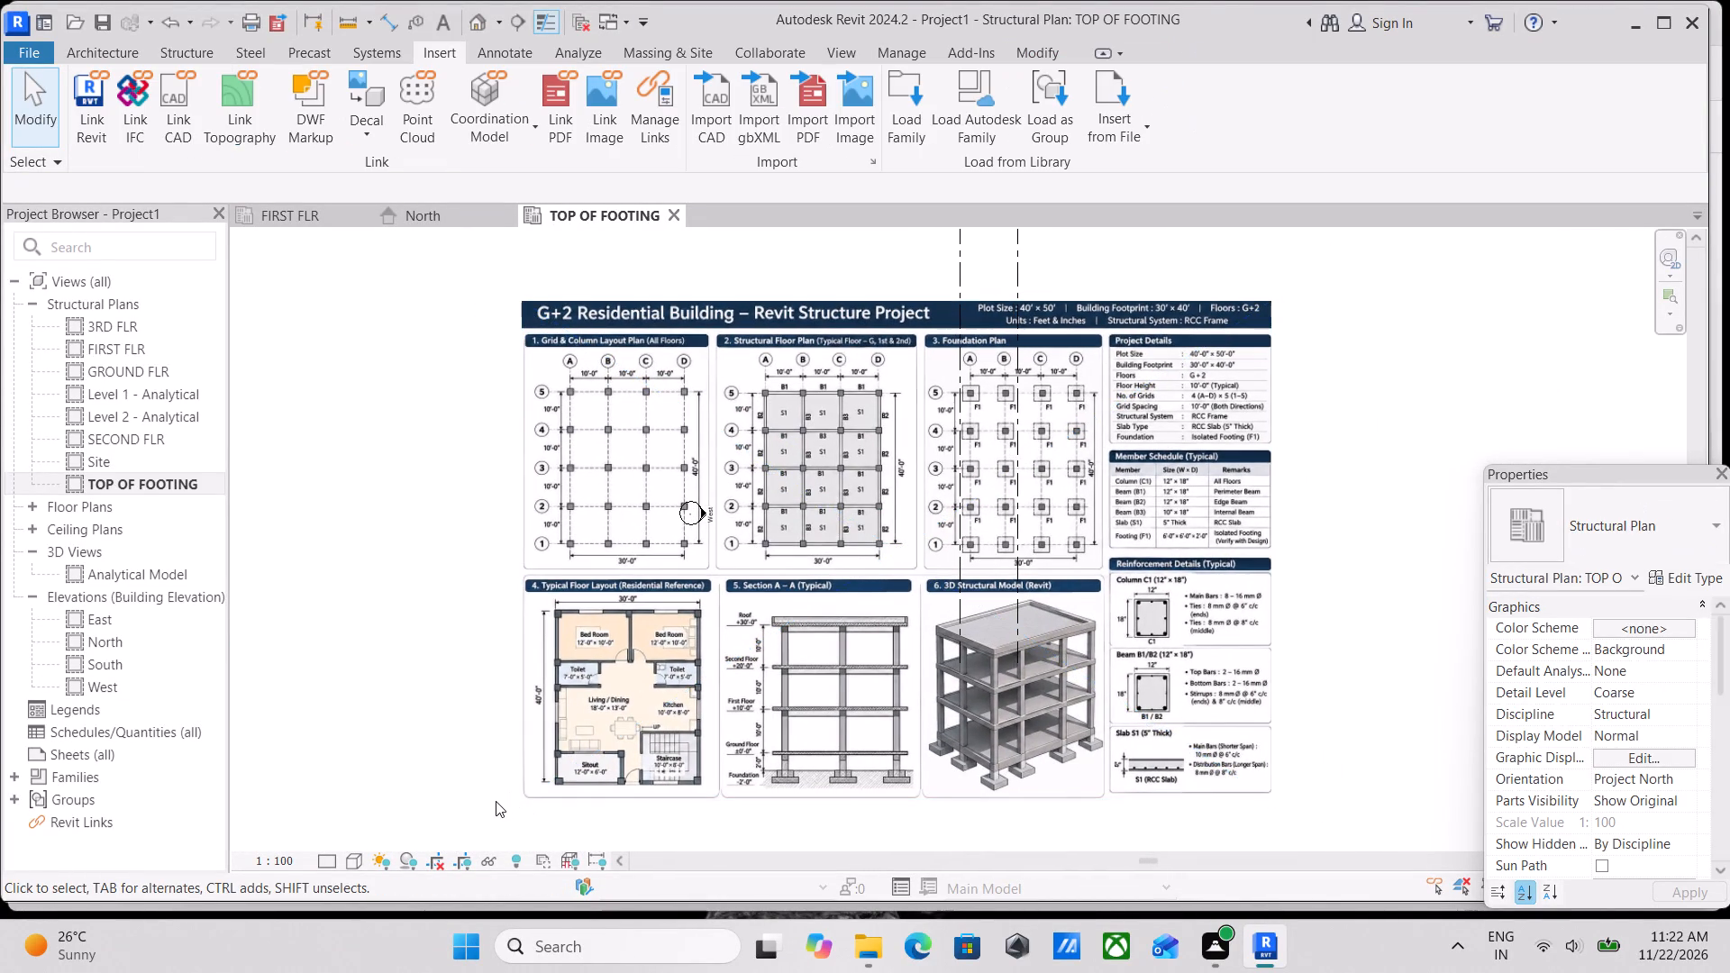
click(538, 777)
drag(517, 800, 505, 802)
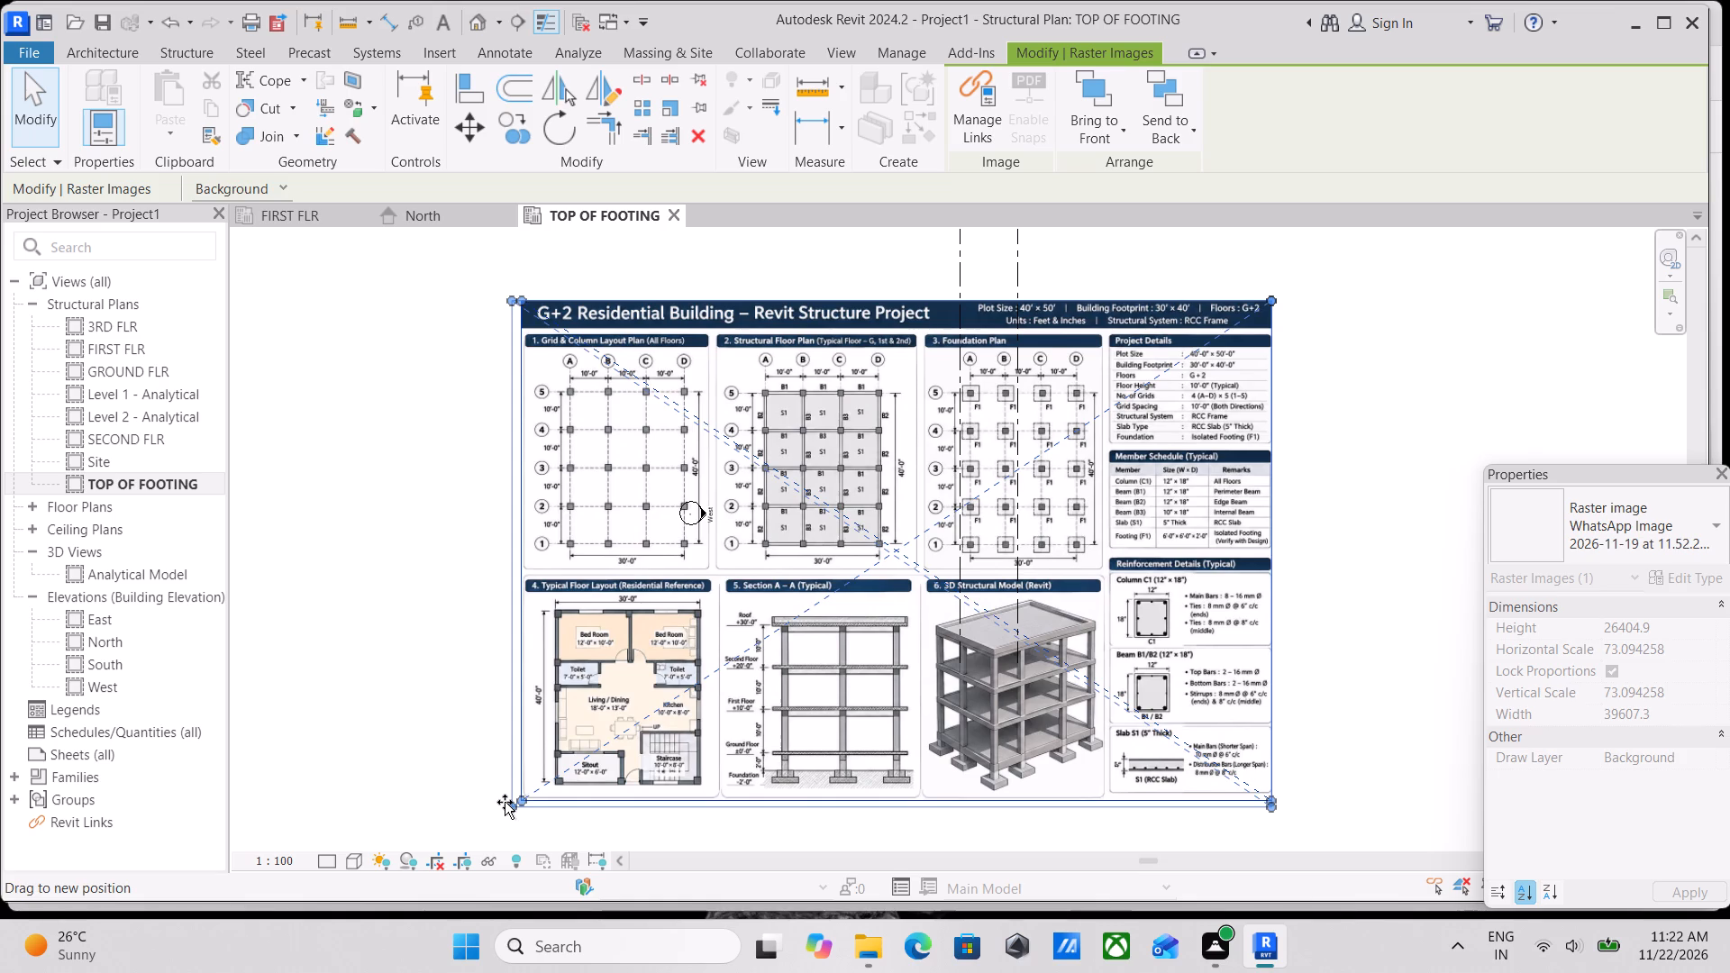
drag(505, 802, 504, 802)
click(504, 802)
drag(505, 802, 494, 804)
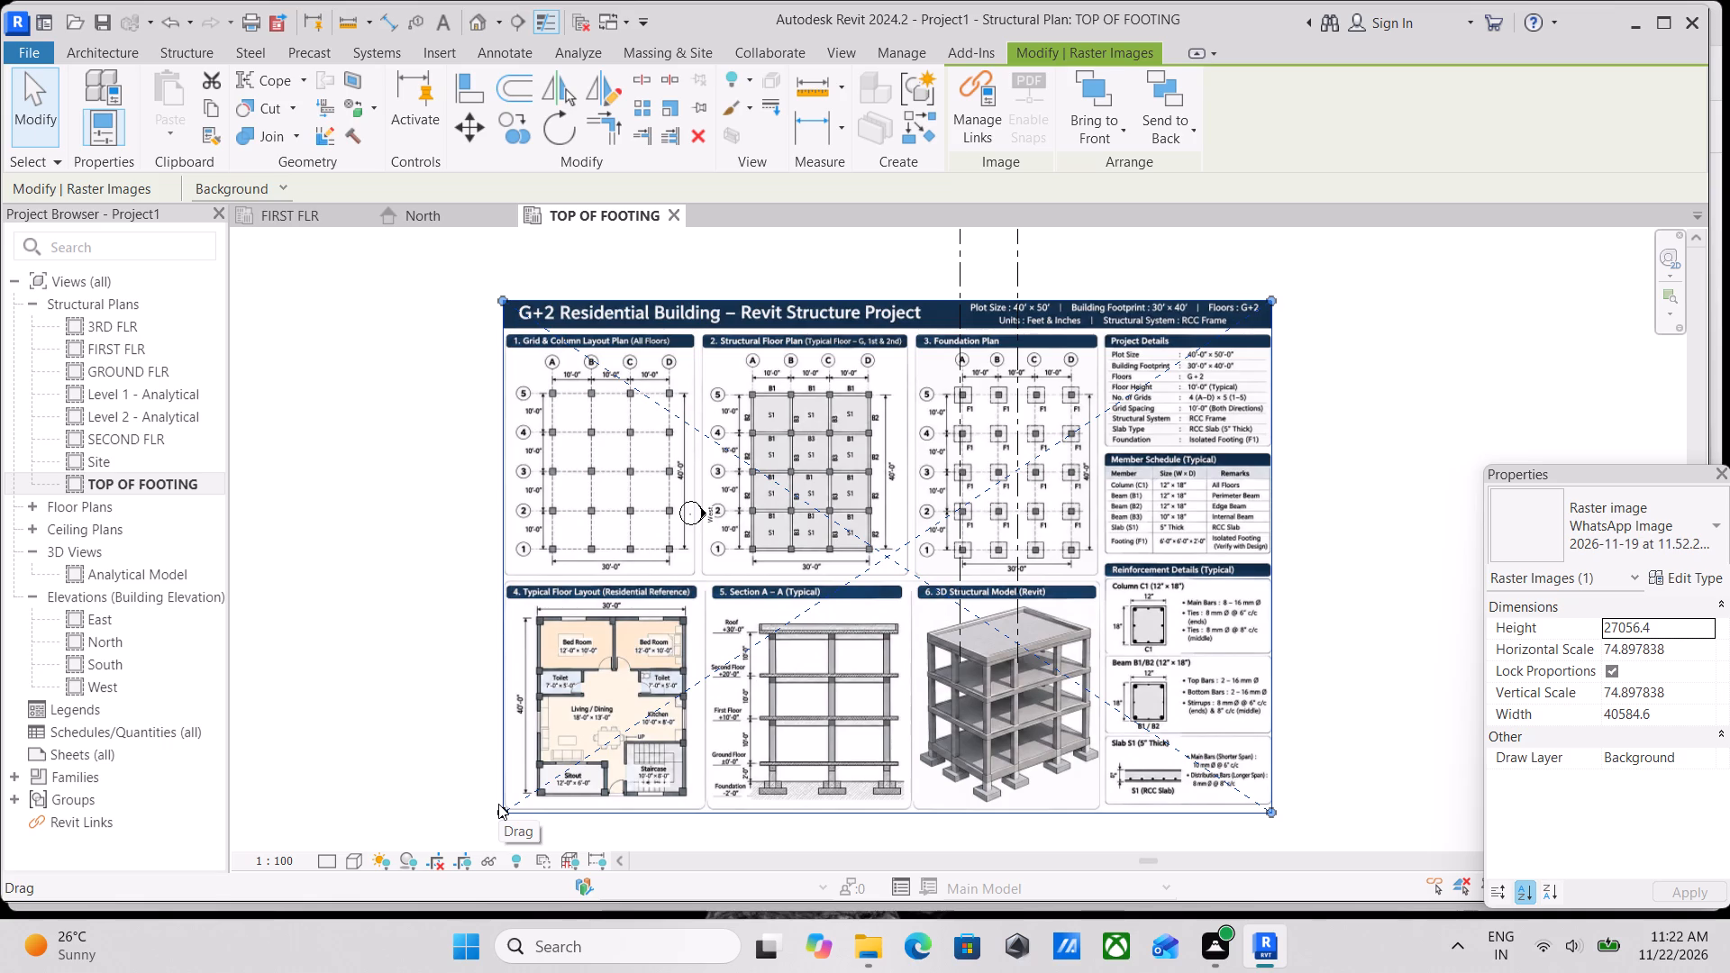
Compare the Foundation Plan with the two grids and reduce the sheet from its upper right corner to about 40362 mm wide by 26908 mm high.
scroll(500, 802, up, 2)
scroll(621, 777, up, 1)
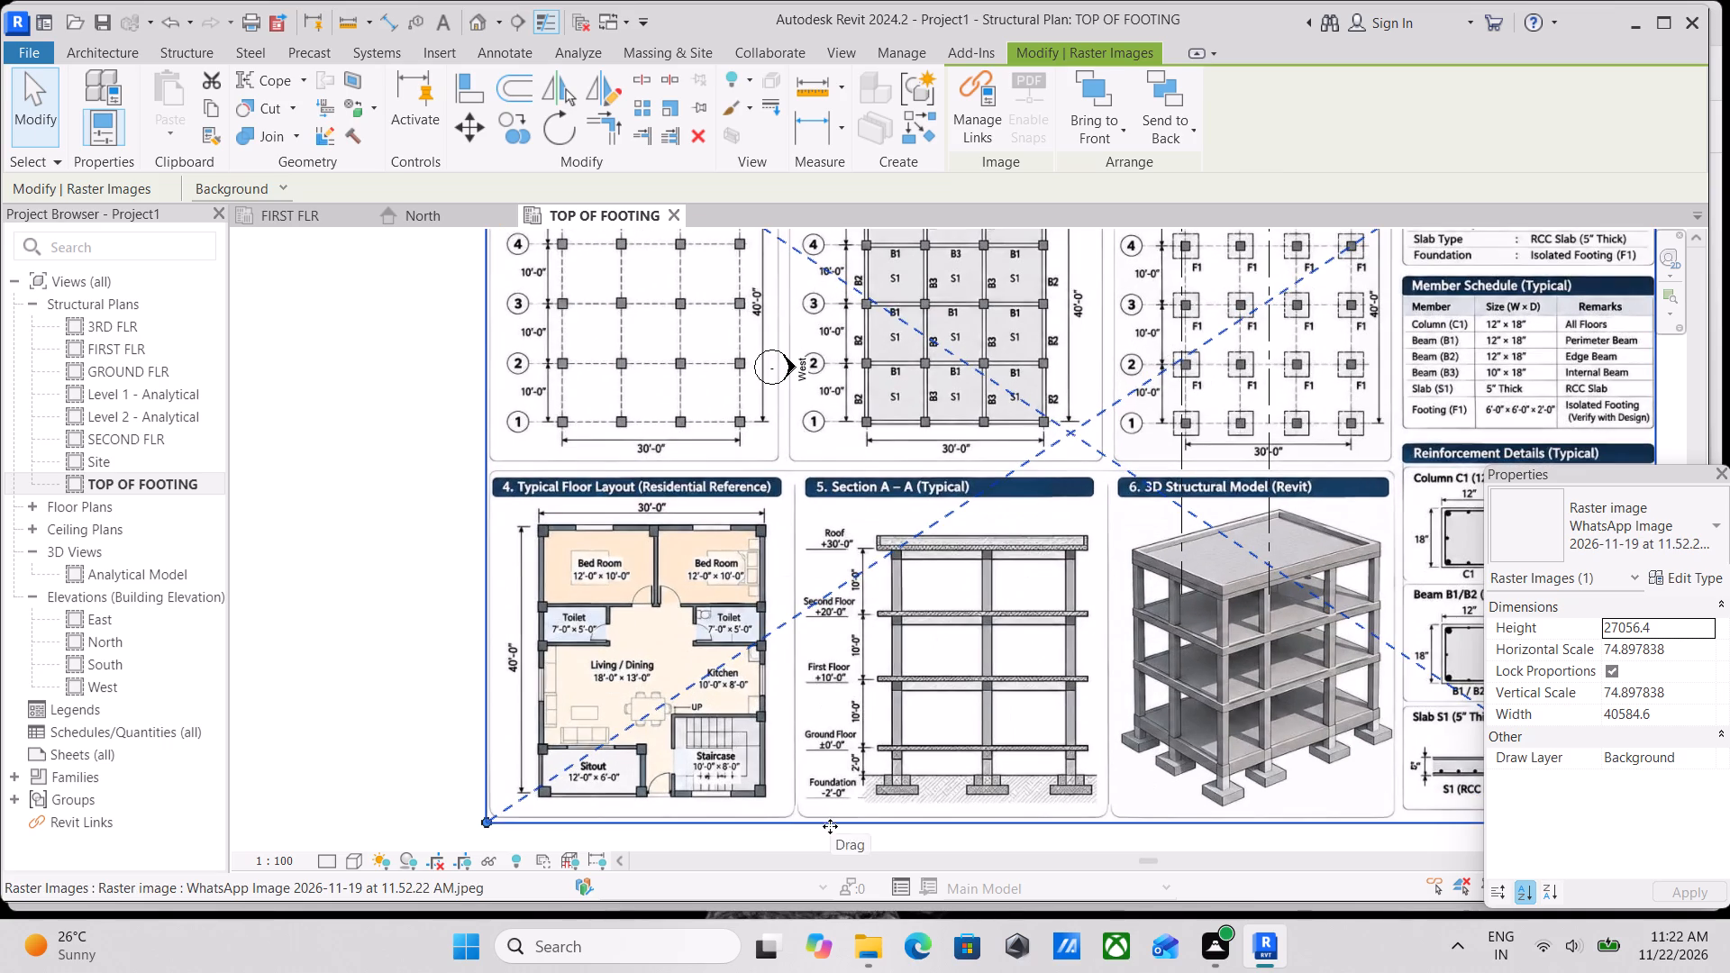
scroll(823, 819, up, 2)
scroll(773, 796, down, 5)
middle_drag(671, 787, 597, 814)
scroll(829, 587, up, 2)
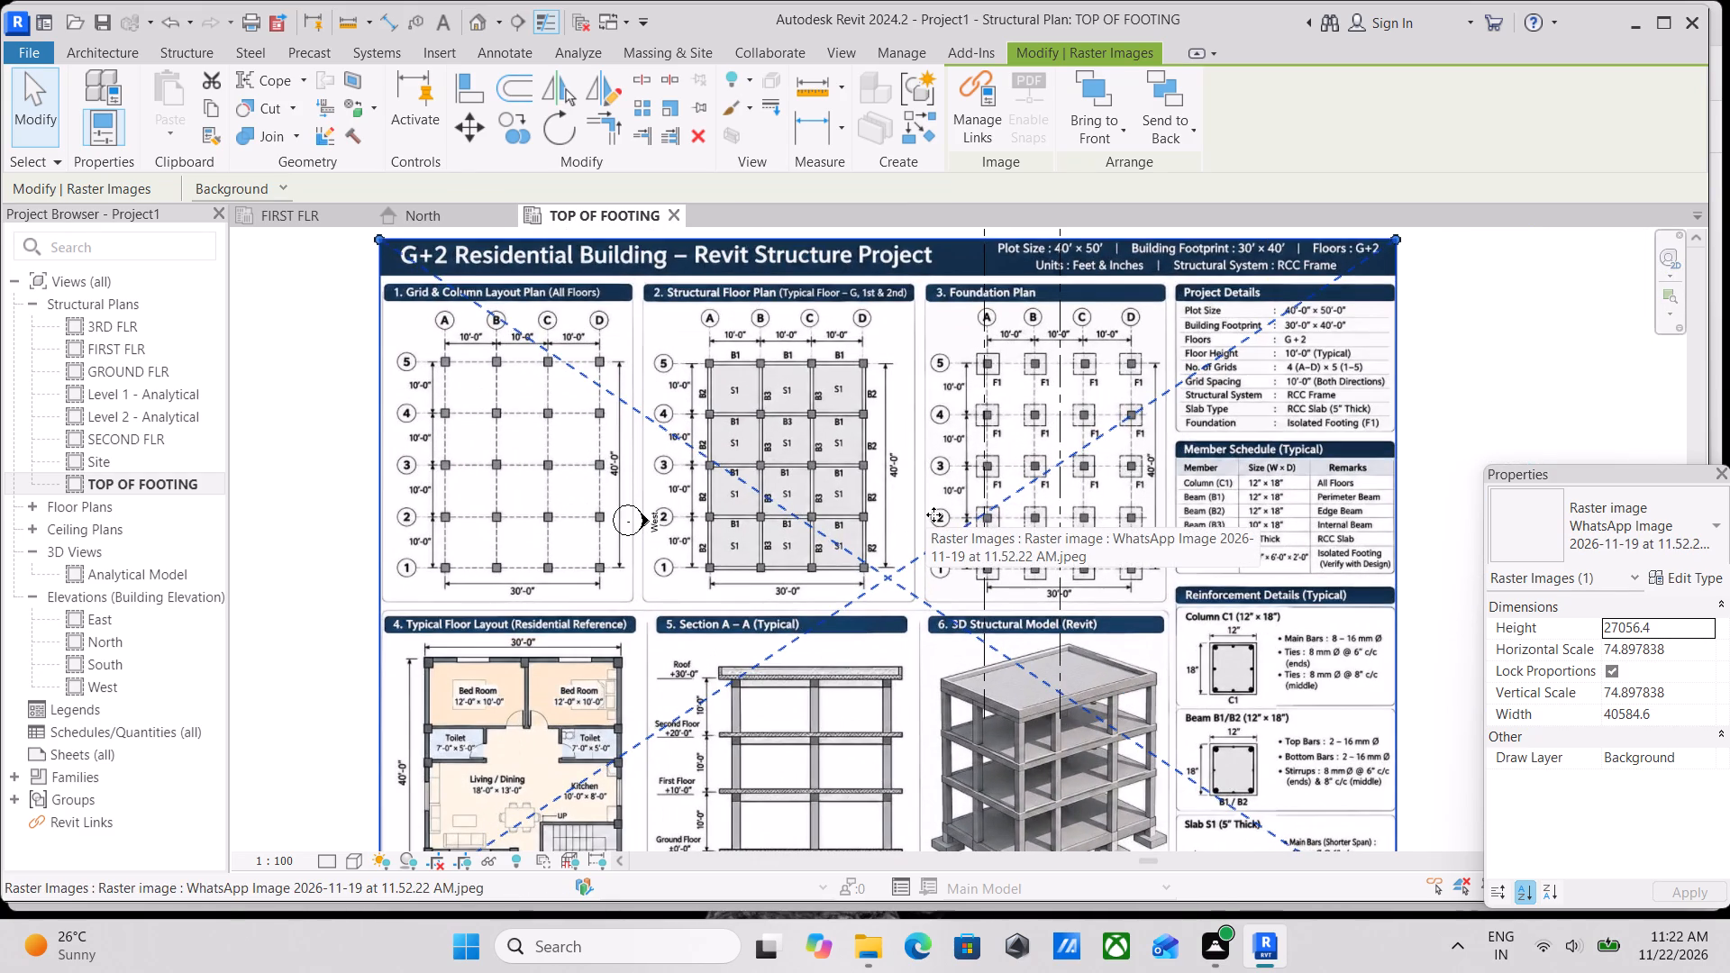
middle_drag(1041, 595, 961, 578)
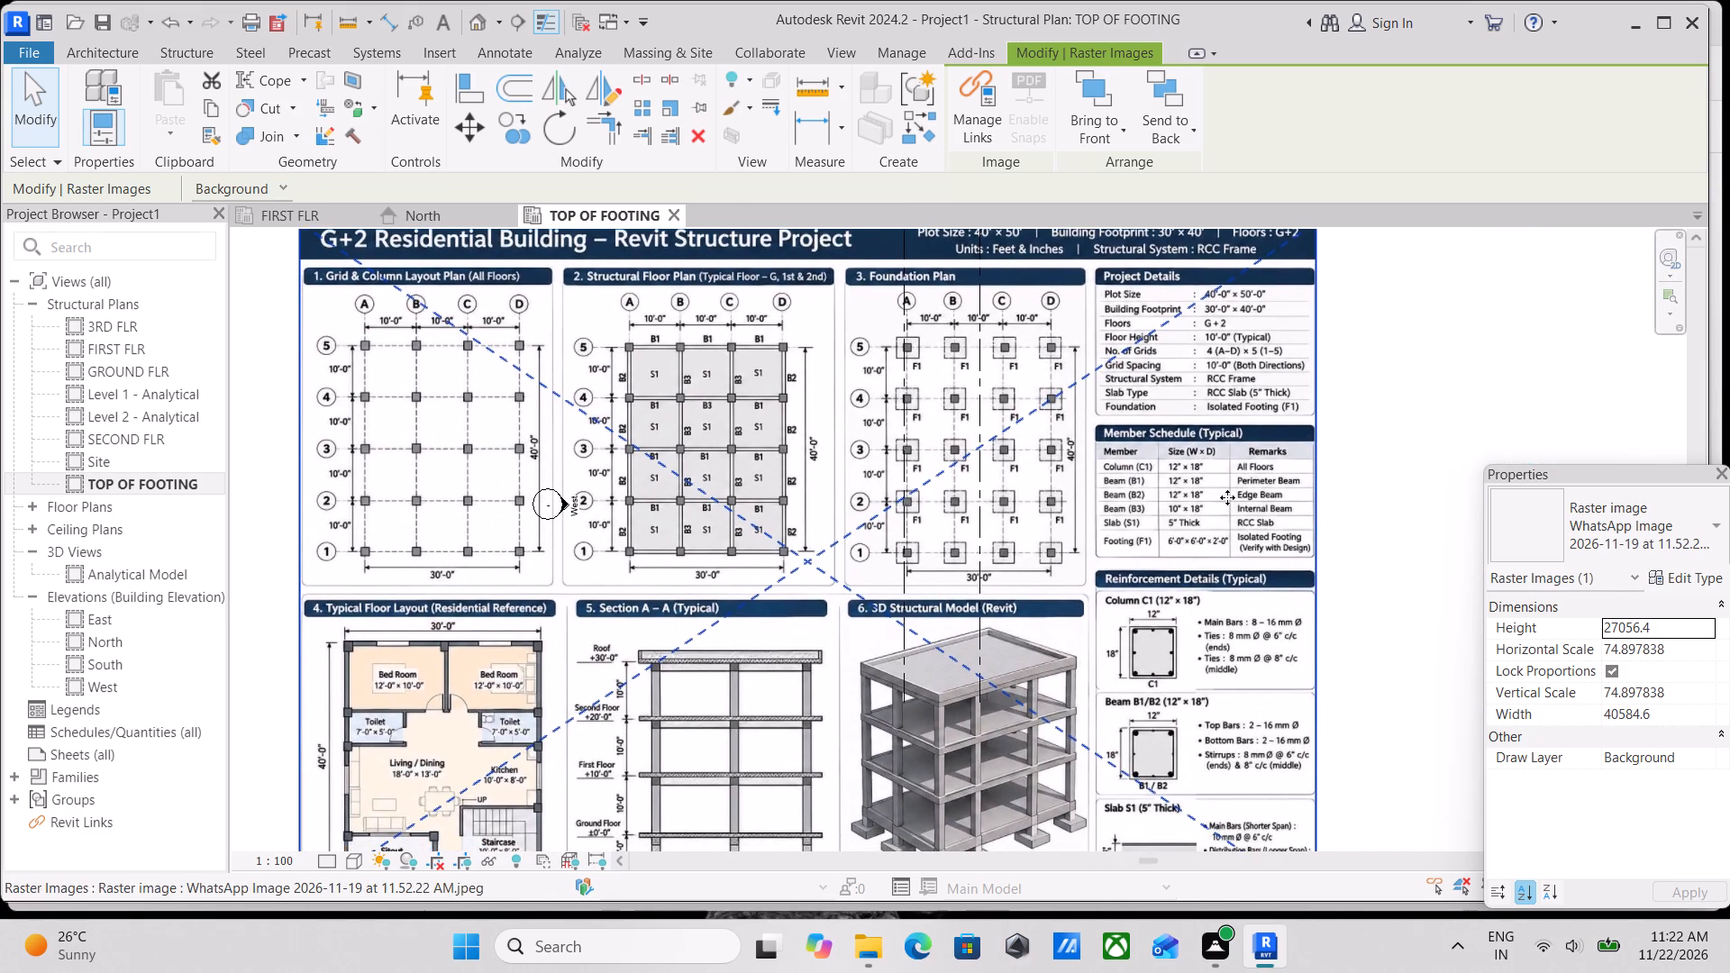
scroll(1227, 497, down, 2)
middle_drag(1227, 497, 1172, 541)
middle_drag(1270, 646, 1247, 643)
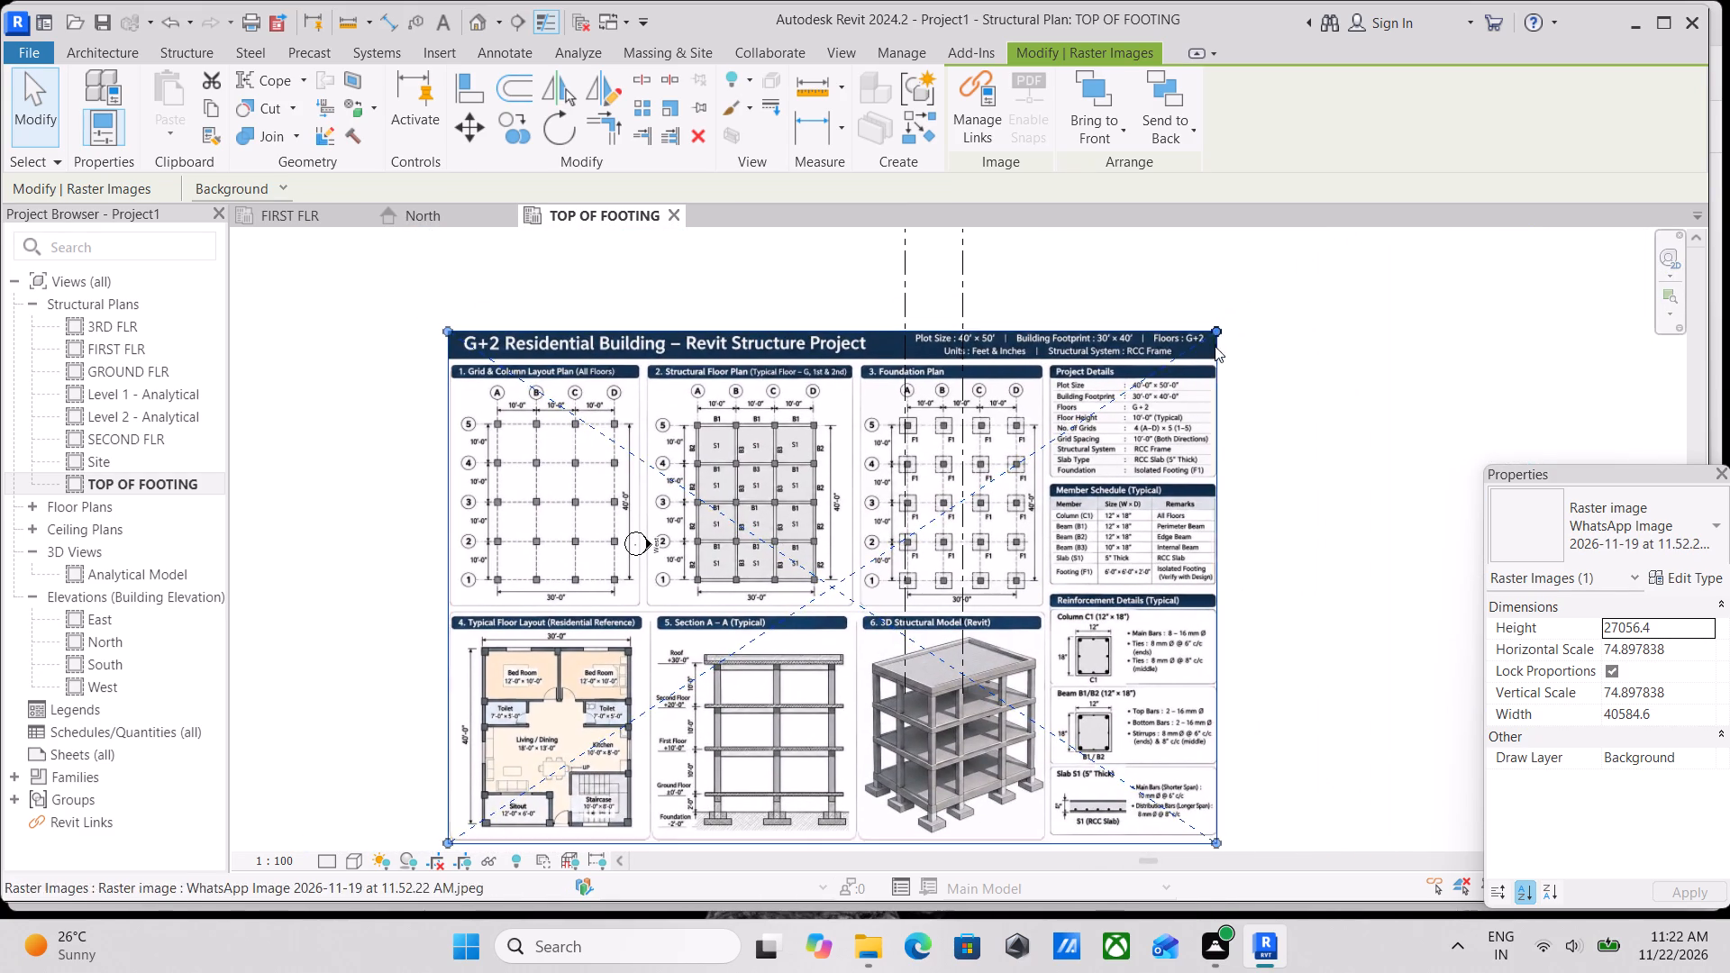
scroll(1176, 353, up, 4)
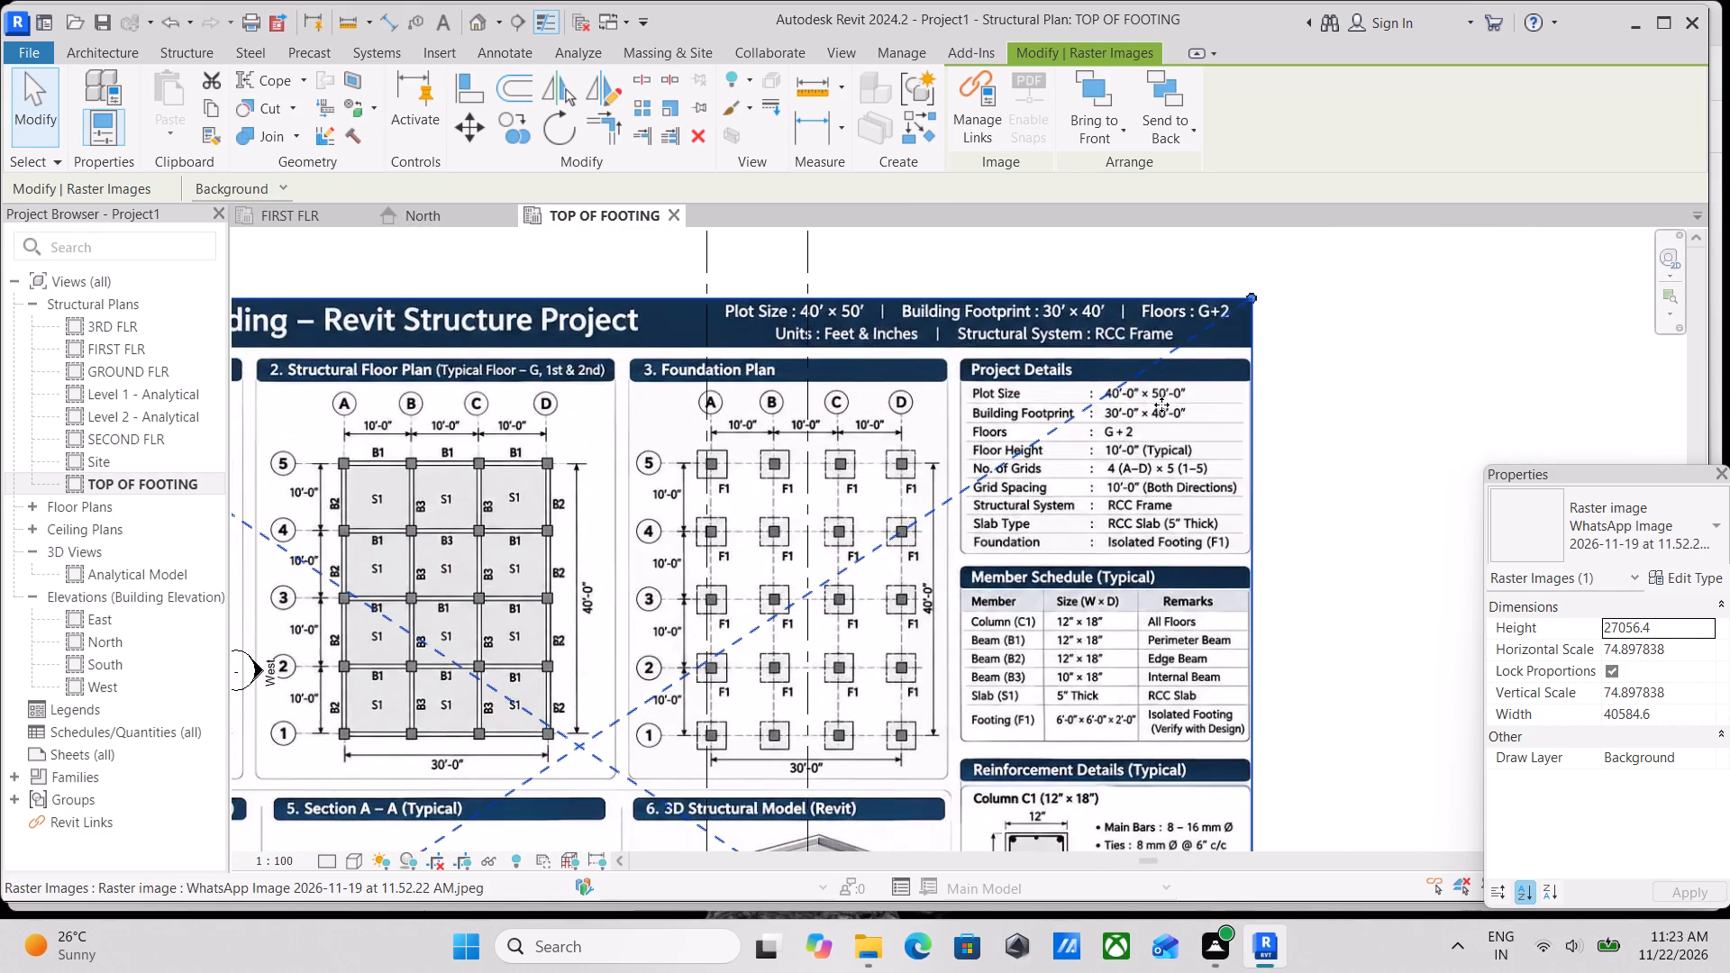
middle_drag(936, 423, 977, 502)
scroll(1023, 496, up, 2)
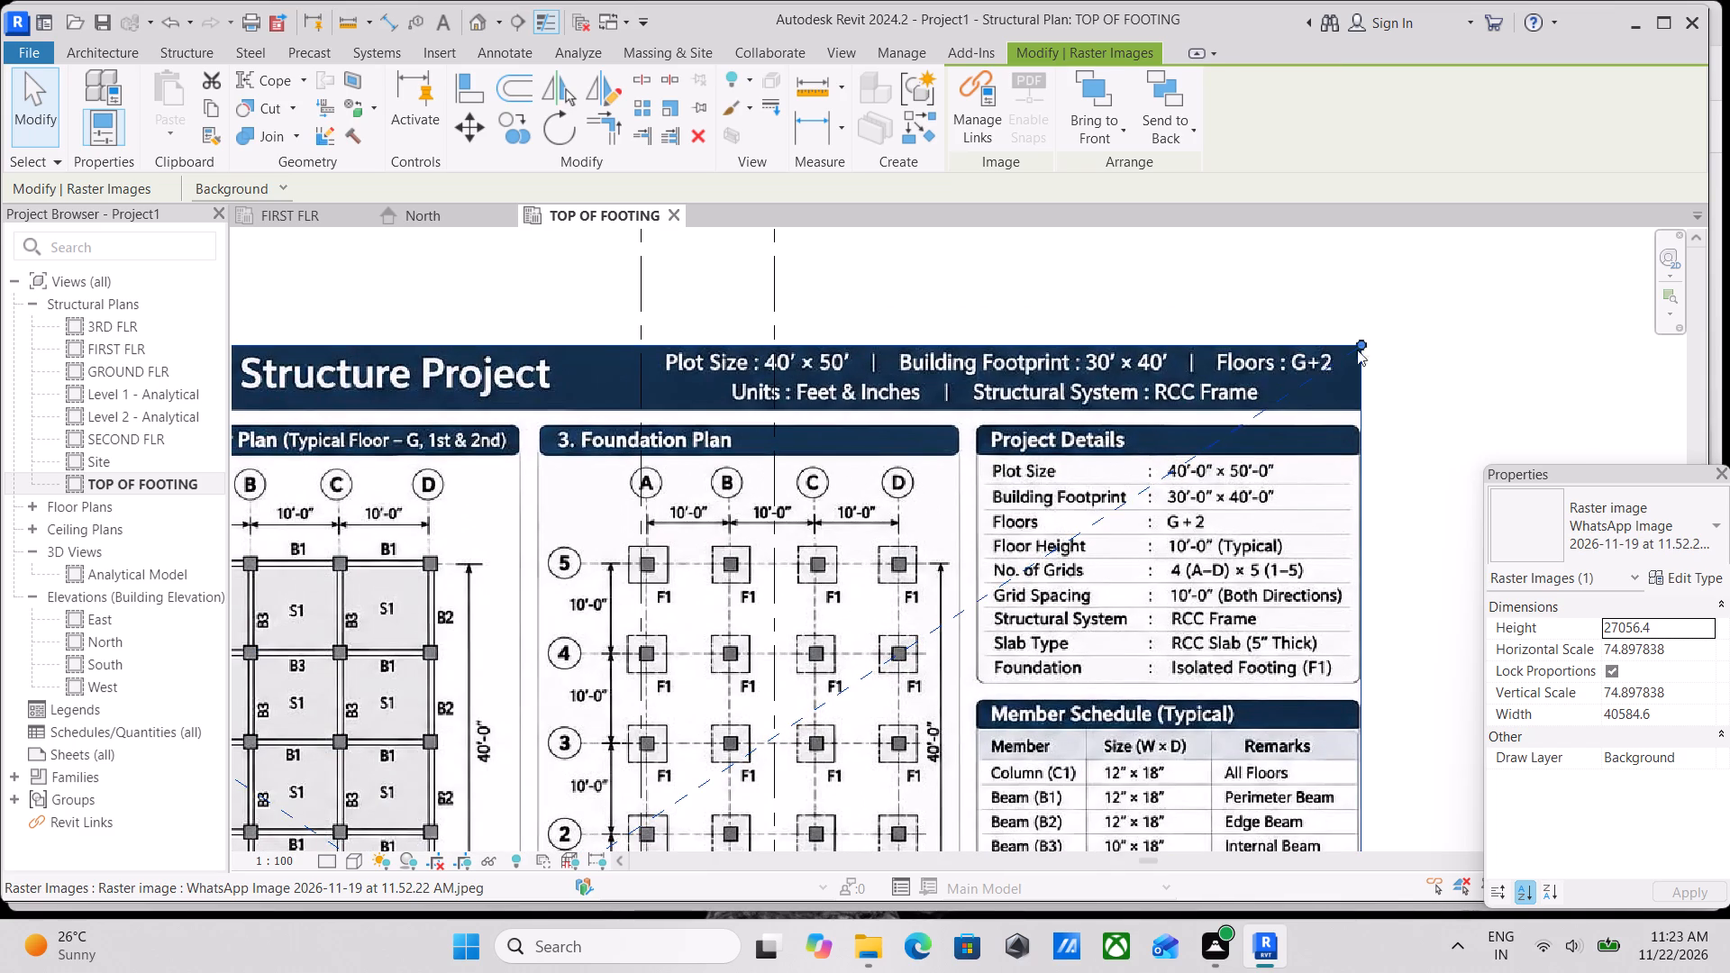
drag(1359, 344, 1333, 356)
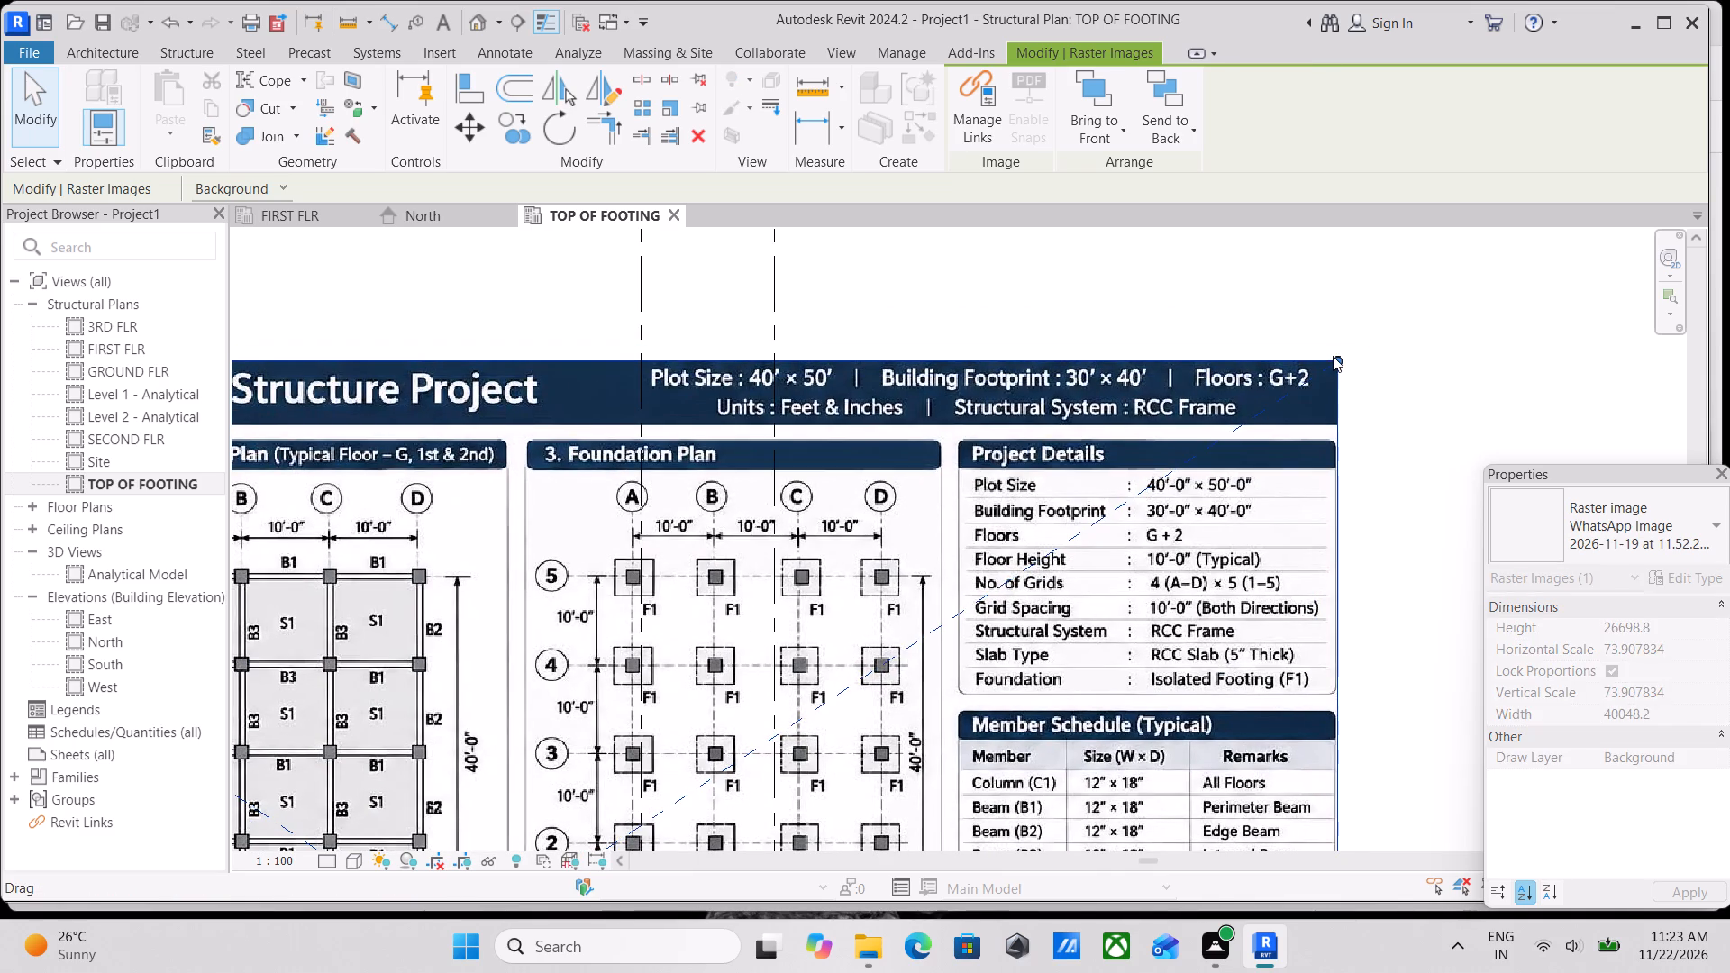
drag(1338, 356, 1358, 356)
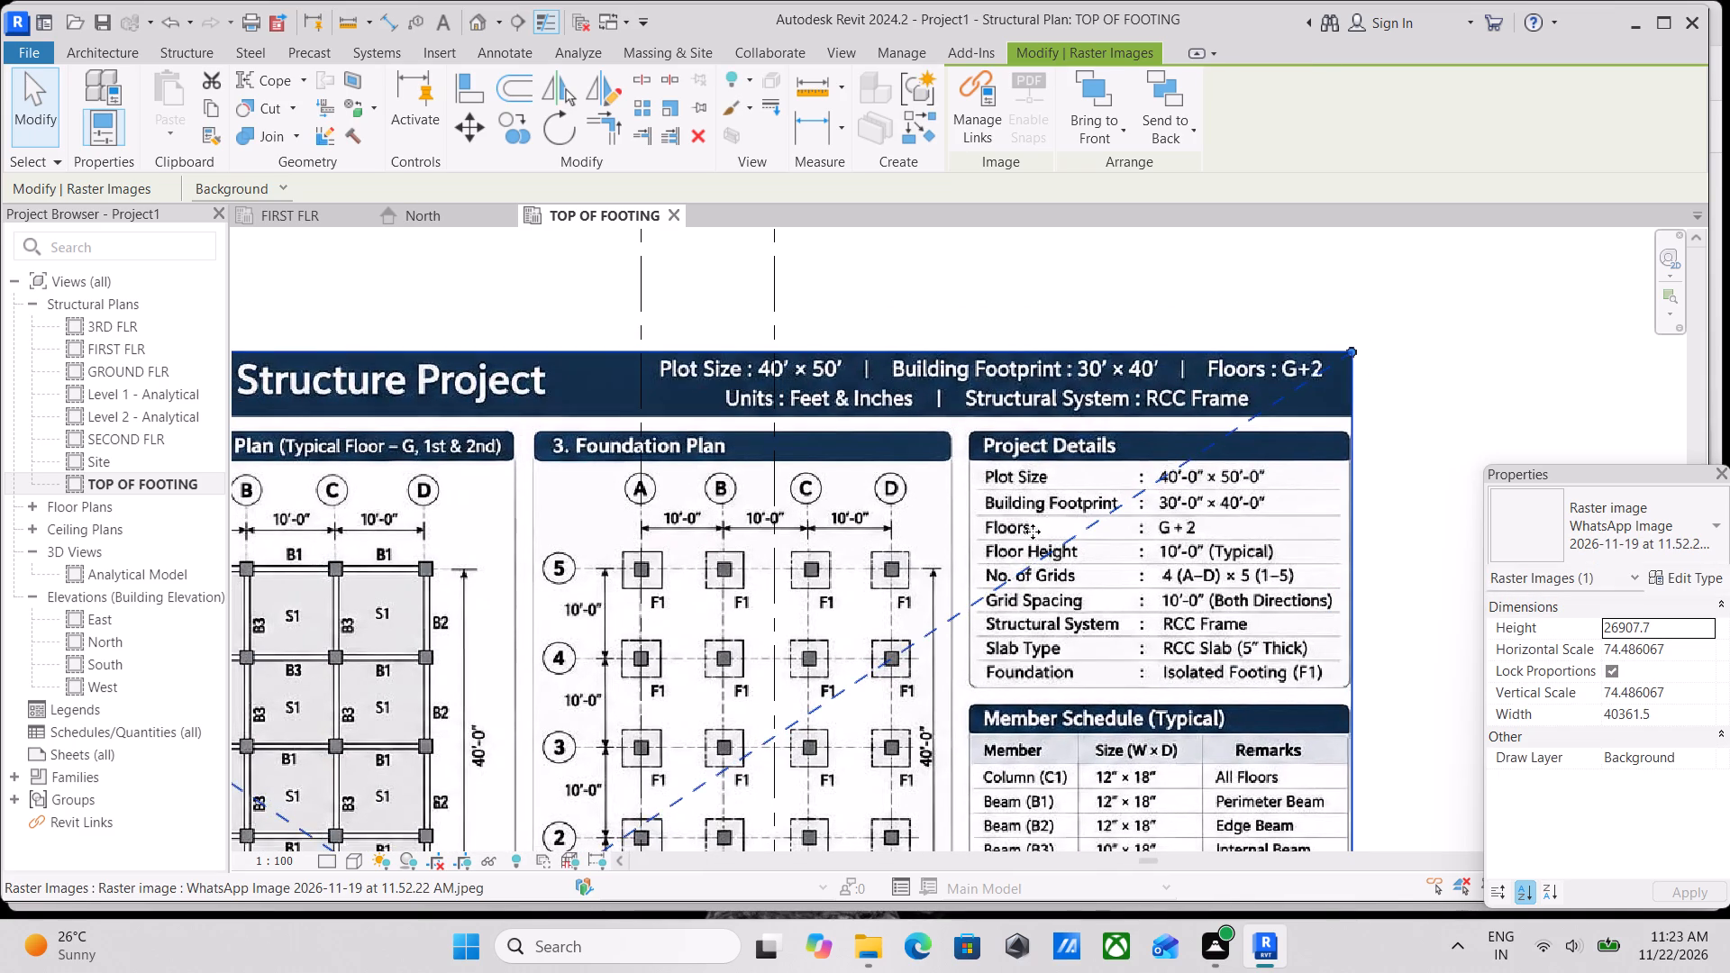
Check the Foundation Plan's column spacing against the grids and delete grid 2.
scroll(1021, 539, up, 2)
scroll(1356, 488, down, 2)
scroll(771, 564, down, 1)
middle_drag(761, 564, 900, 560)
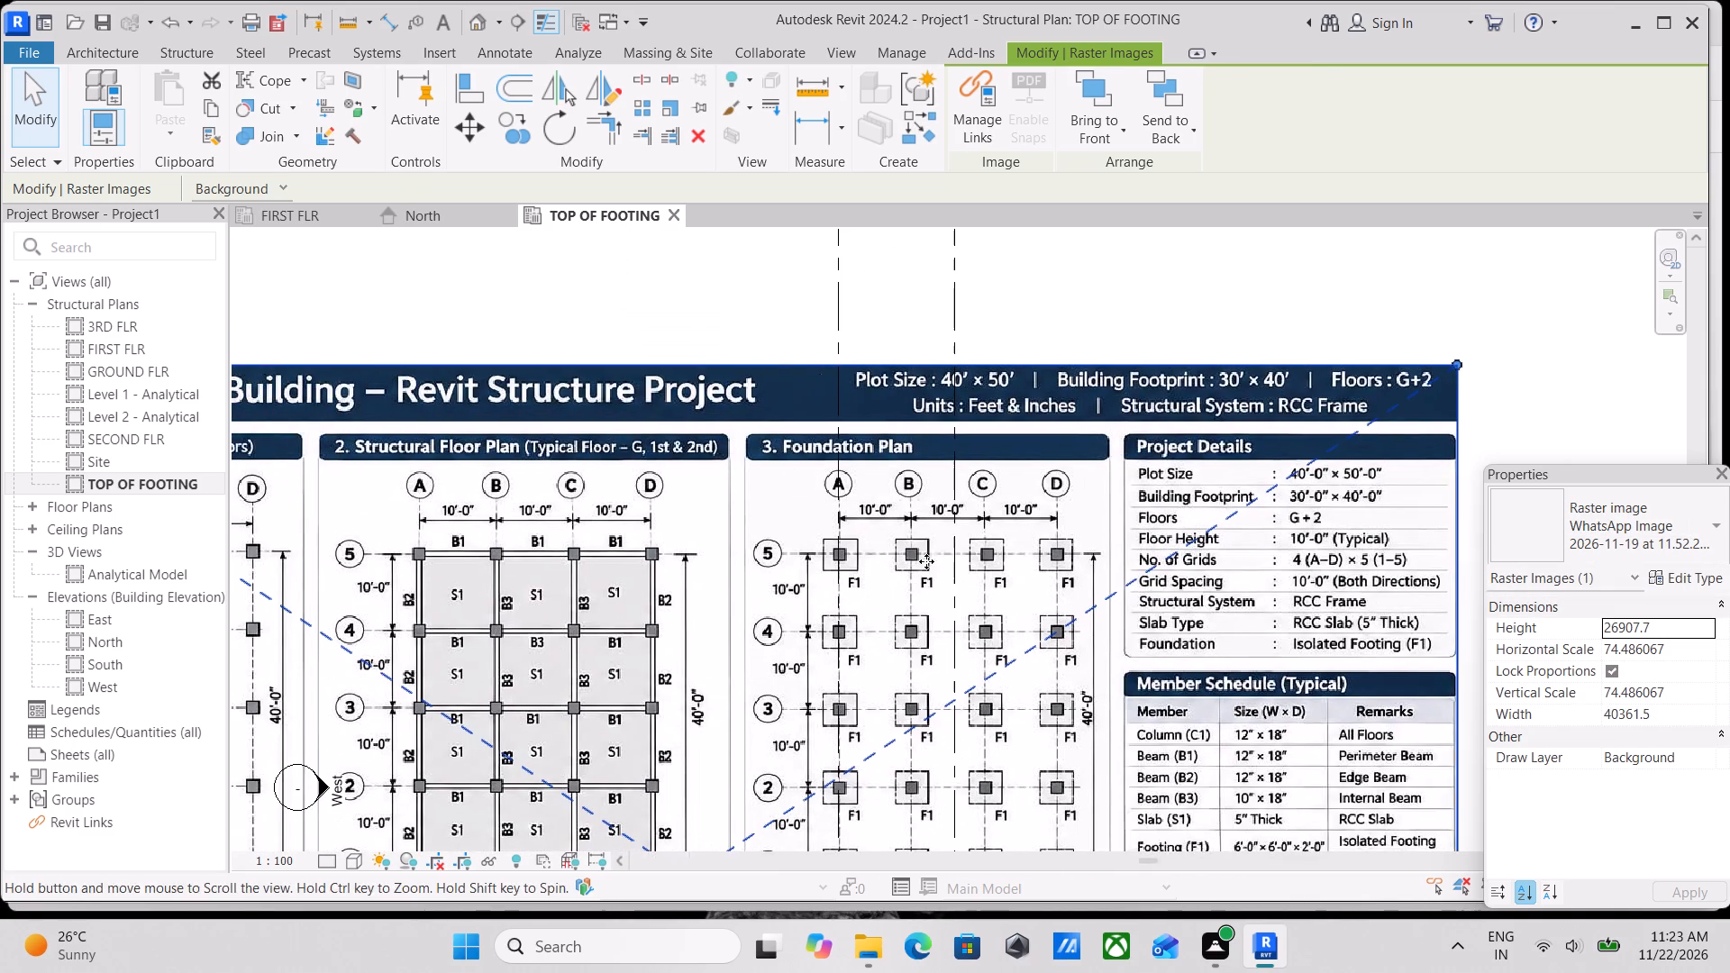
scroll(948, 567, up, 2)
middle_drag(989, 496, 990, 679)
scroll(991, 679, up, 1)
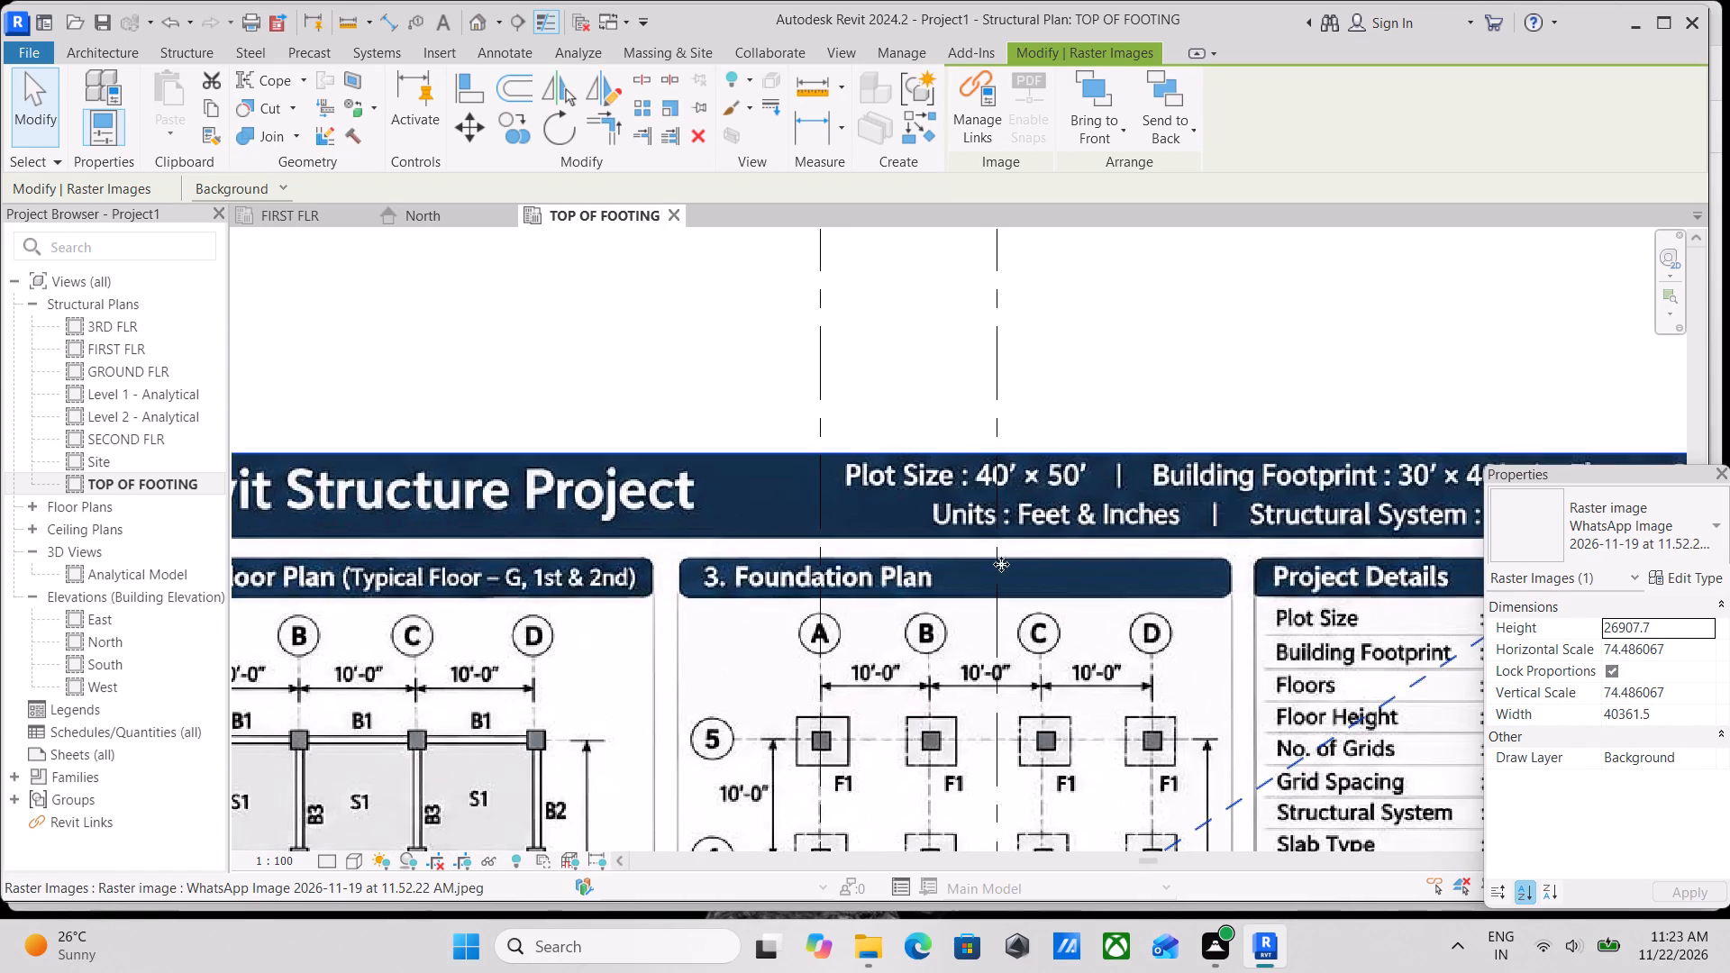
right_click(1005, 377)
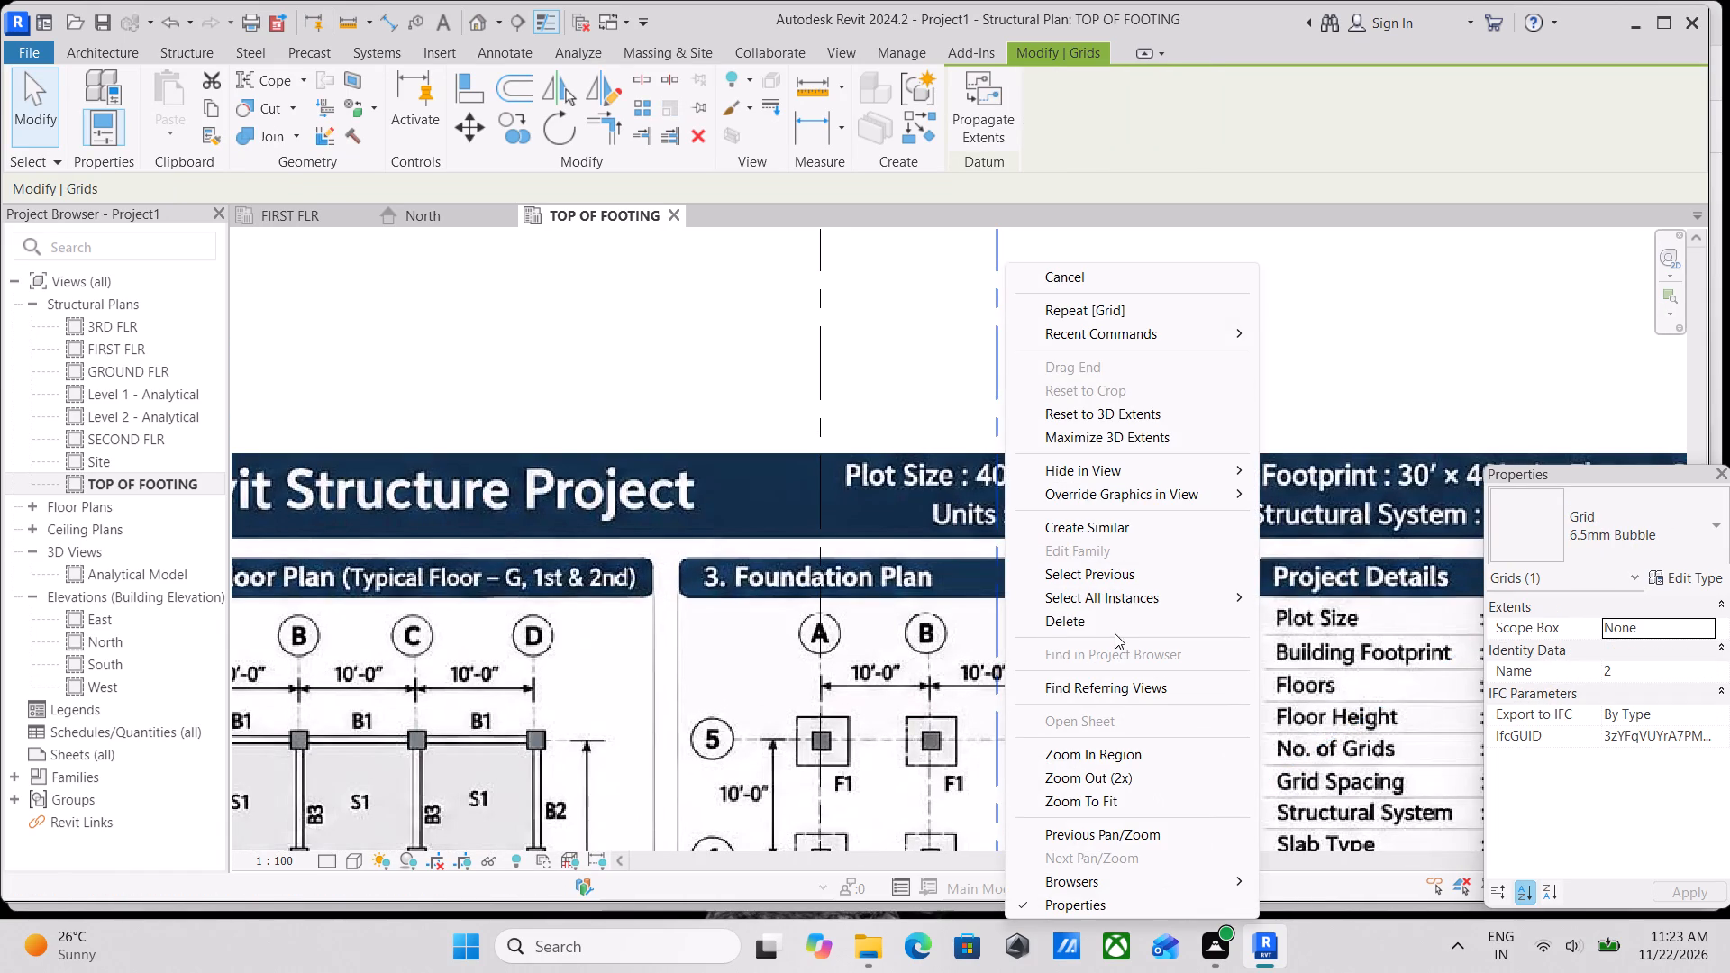
click(1115, 625)
Nudge the sheet straight up along grid 1 until its title band reaches the underside of the grid bubble.
scroll(863, 536, up, 1)
scroll(861, 542, down, 3)
middle_drag(861, 542, 944, 652)
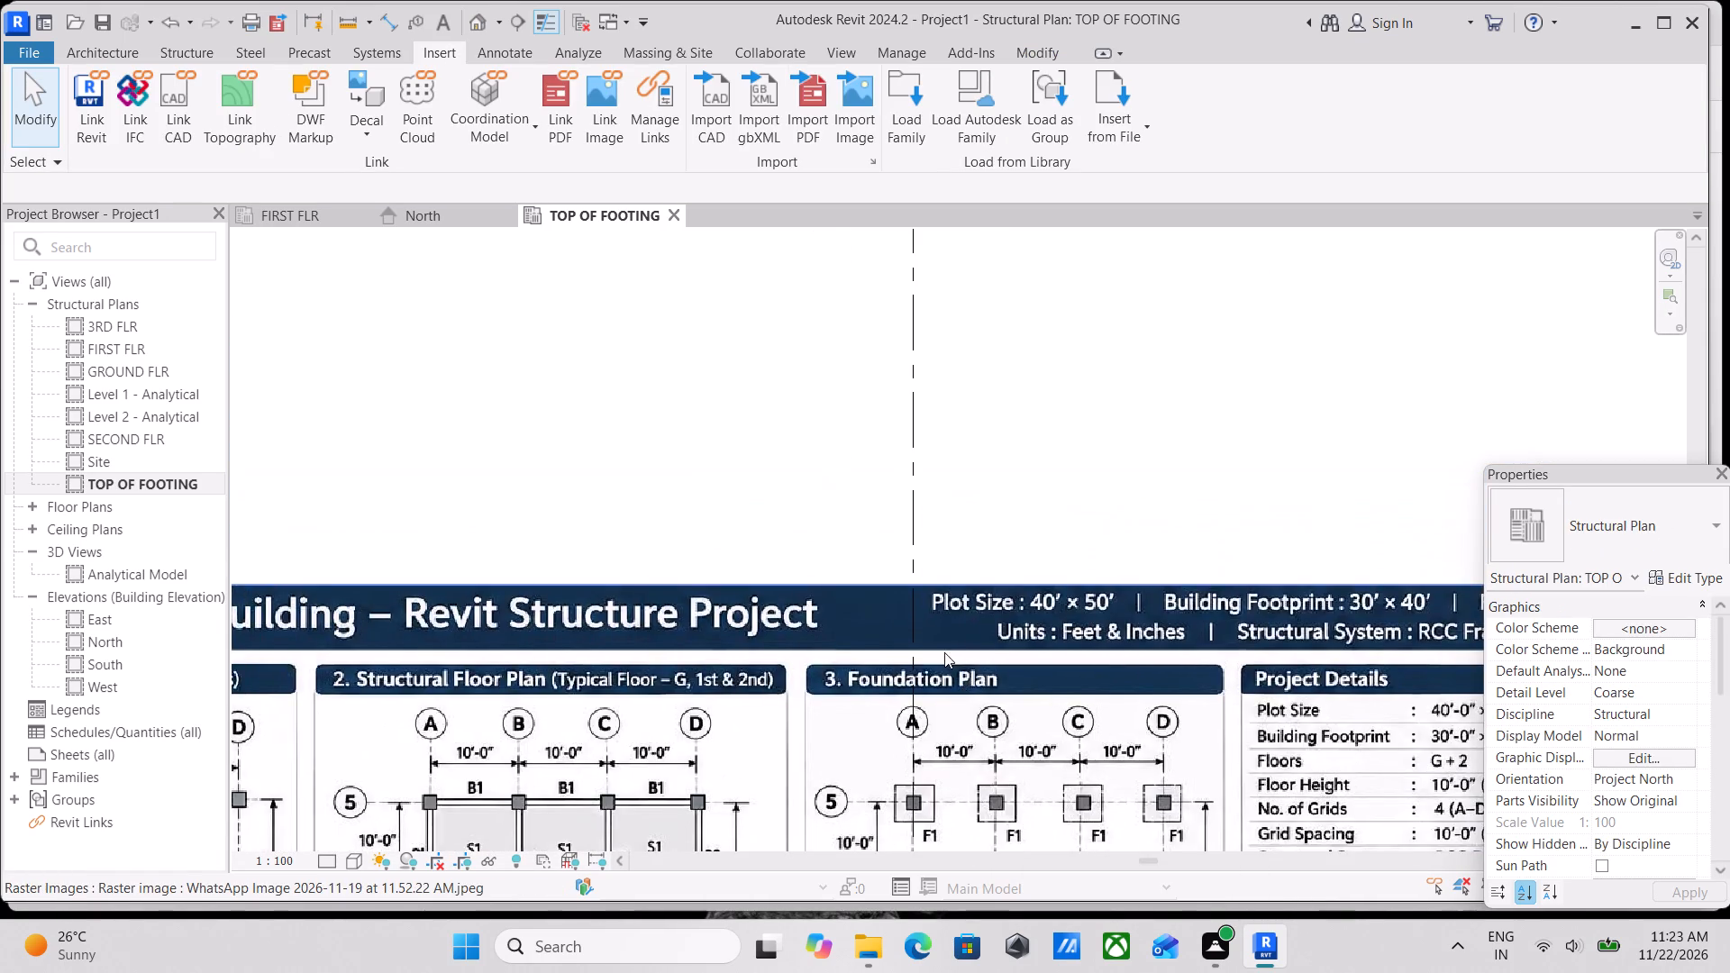
scroll(941, 615, down, 5)
key(Up)
key(Up)
key(Up)
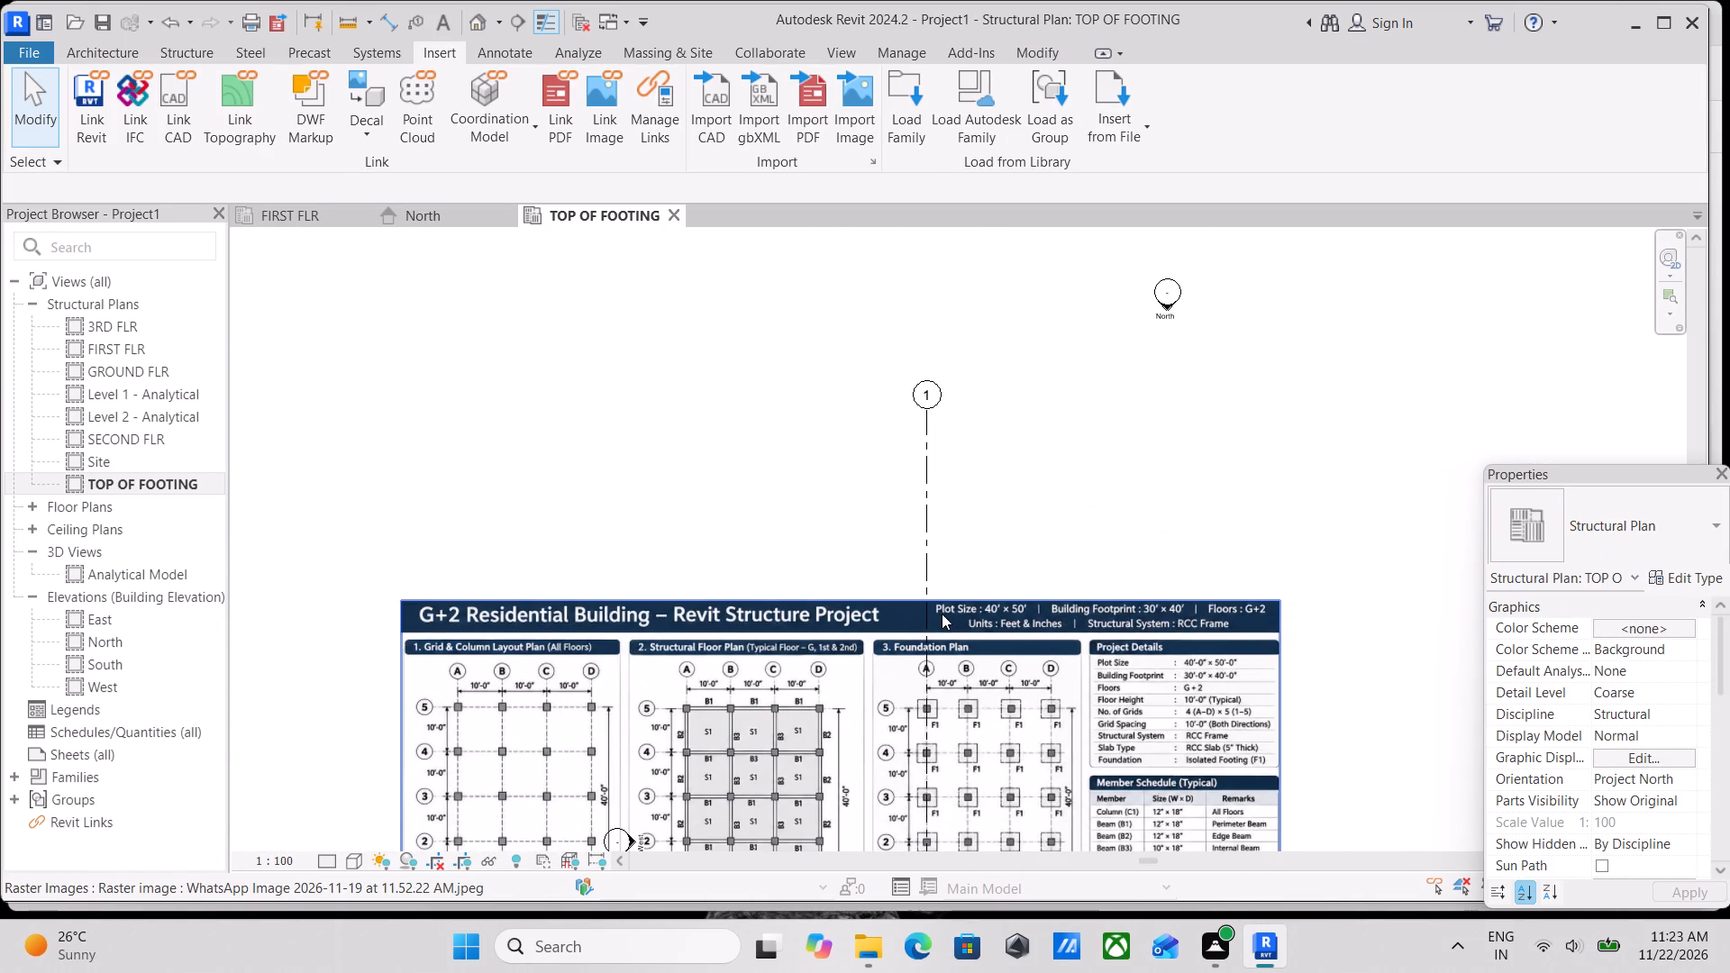
key(Up)
key(Up)
key(Up)
key(Up)
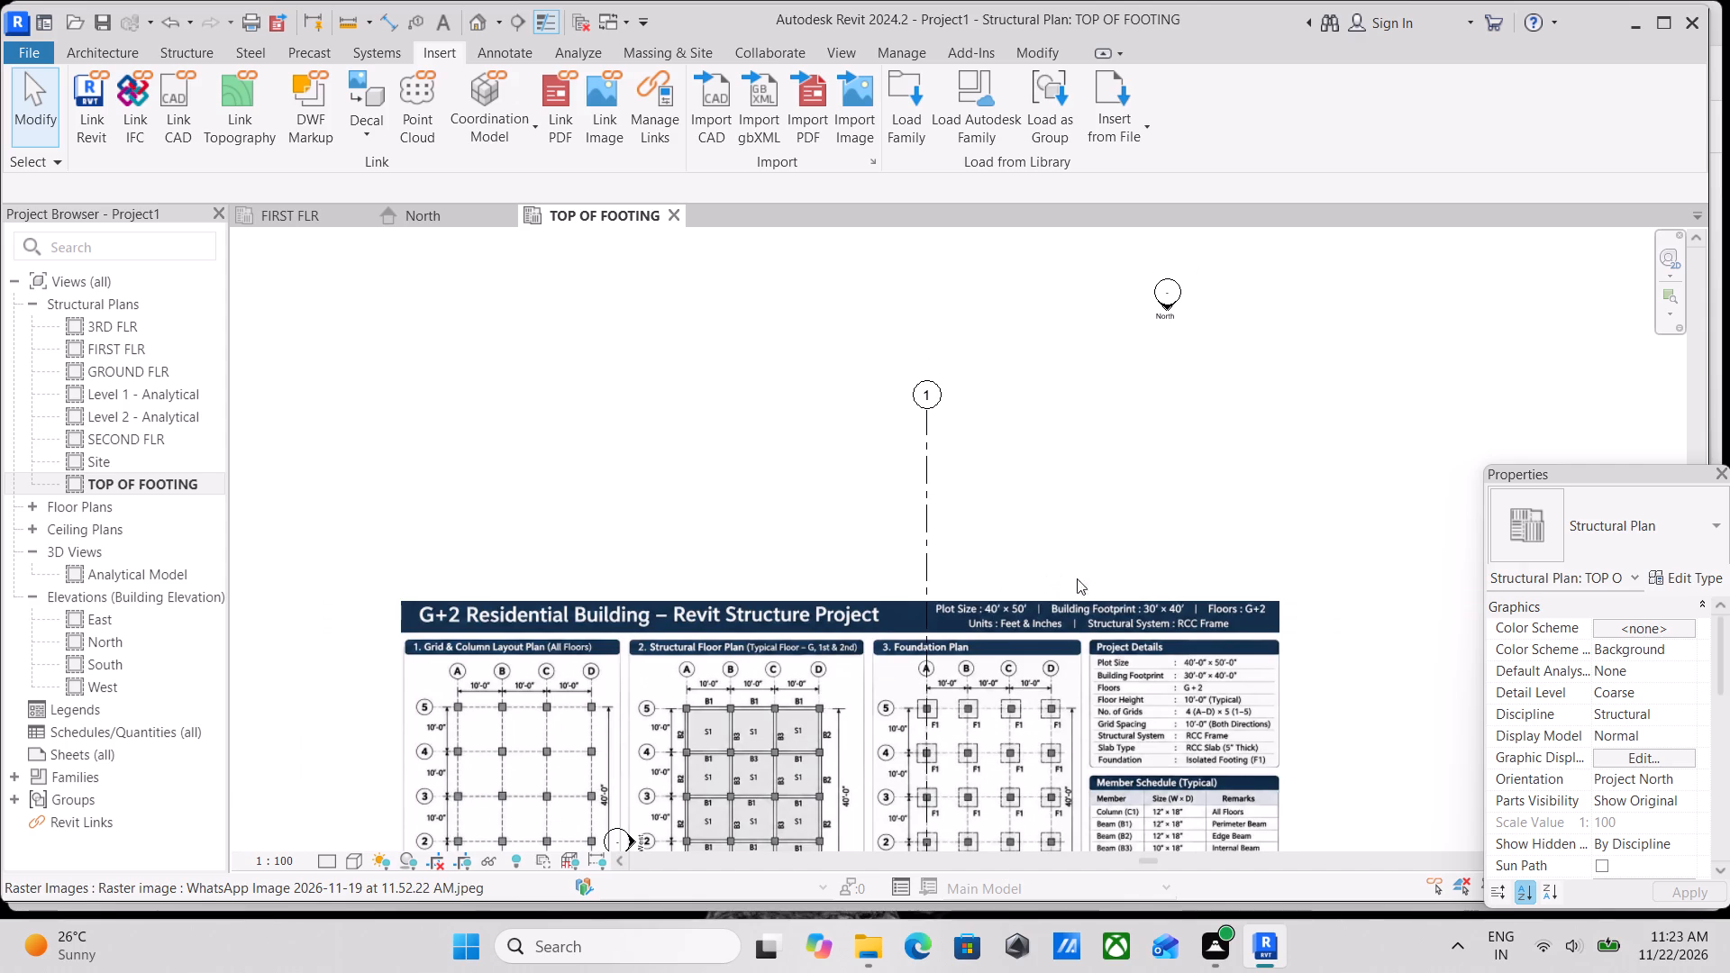
click(1130, 605)
key(Up)
key(Up)
key(Up)
key(Up)
key(Up)
key(Up)
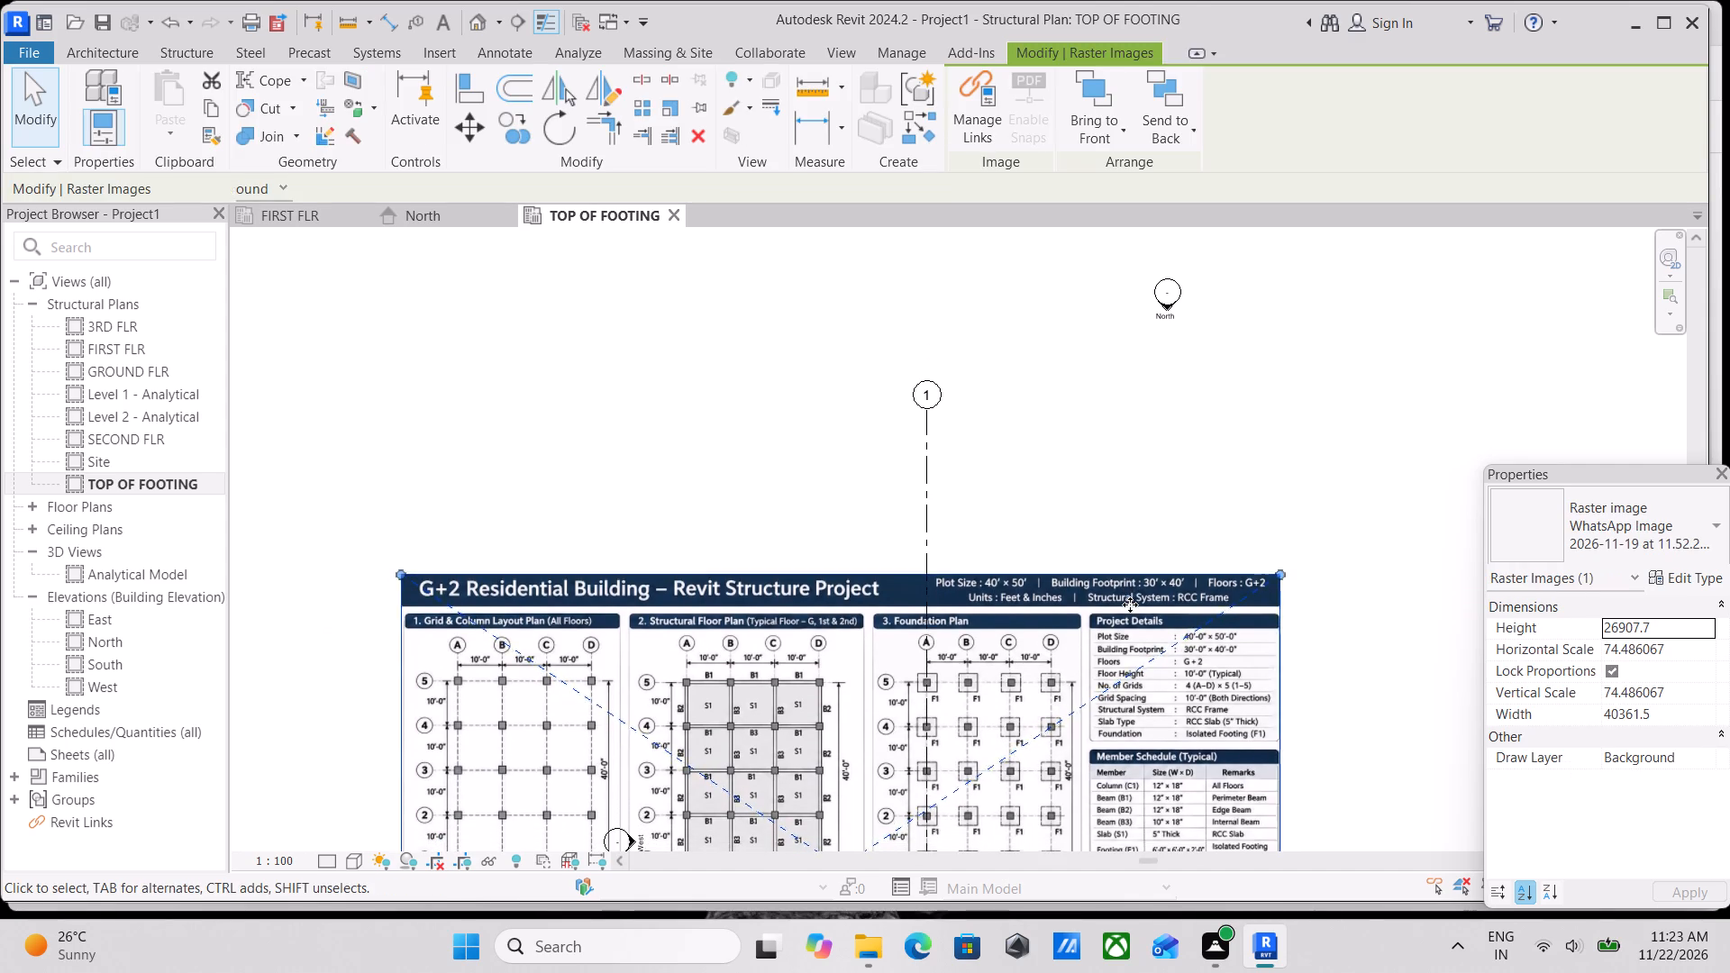
key(Up)
key(Up)
key(Up)
key(Up)
key(Up)
key(Up)
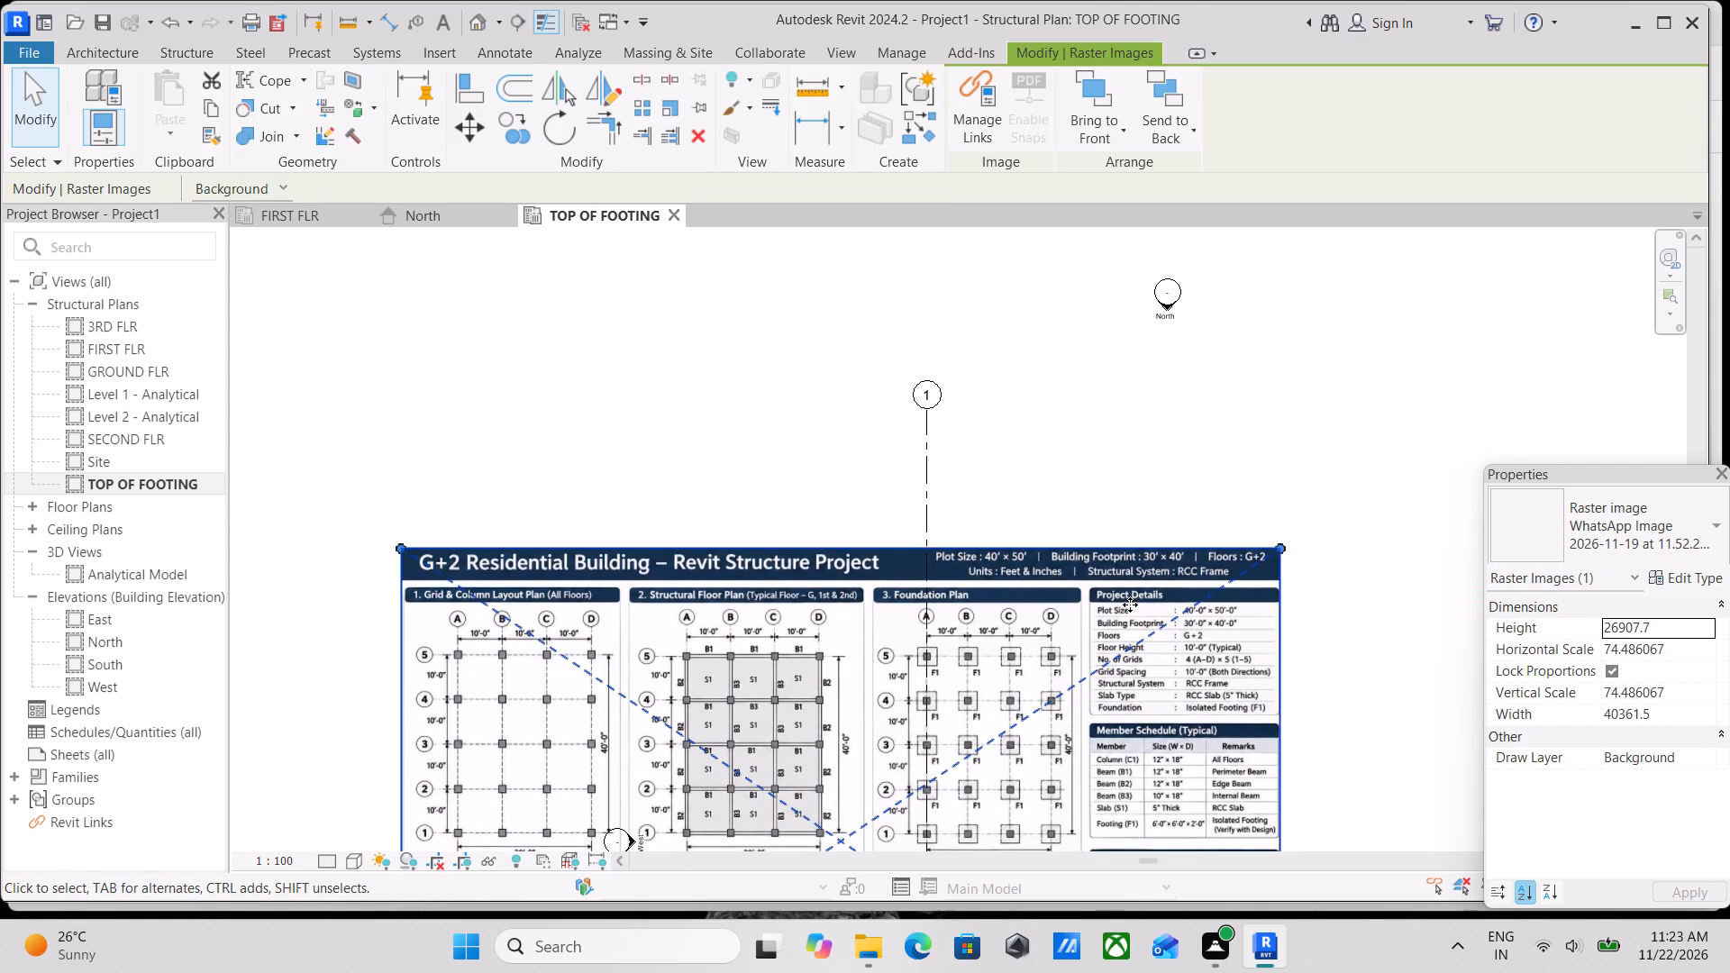
key(Up)
key(Up)
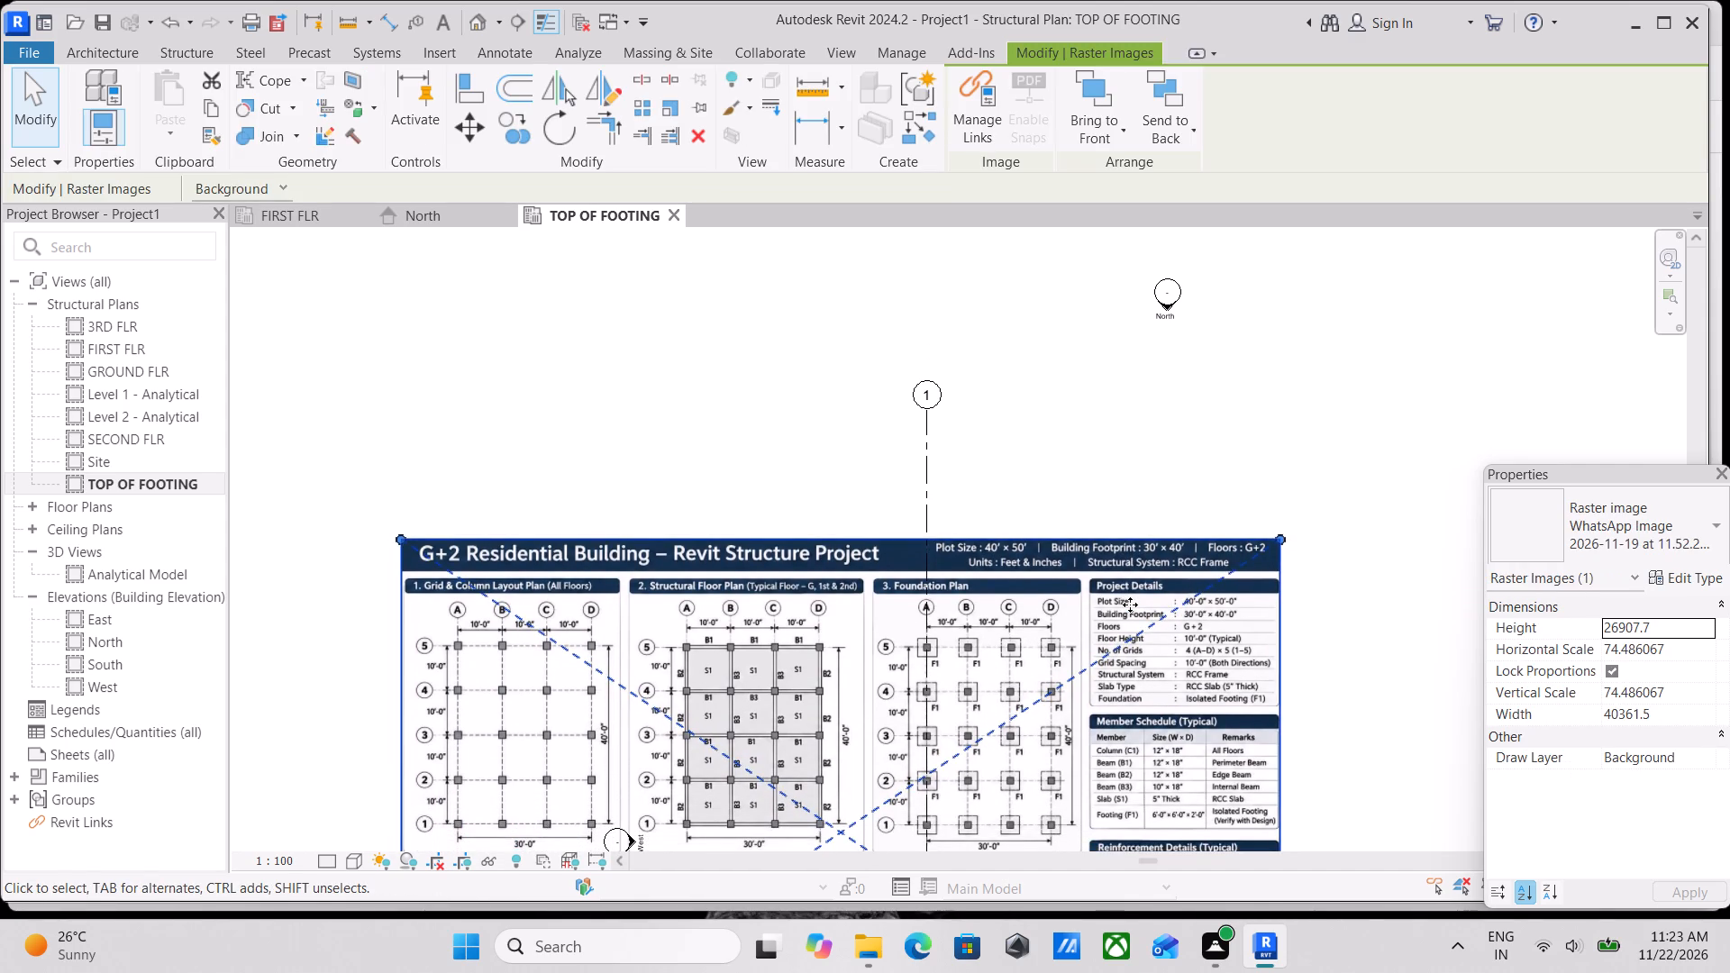
key(Up)
key(Up)
key(Up)
key(Up)
key(Up)
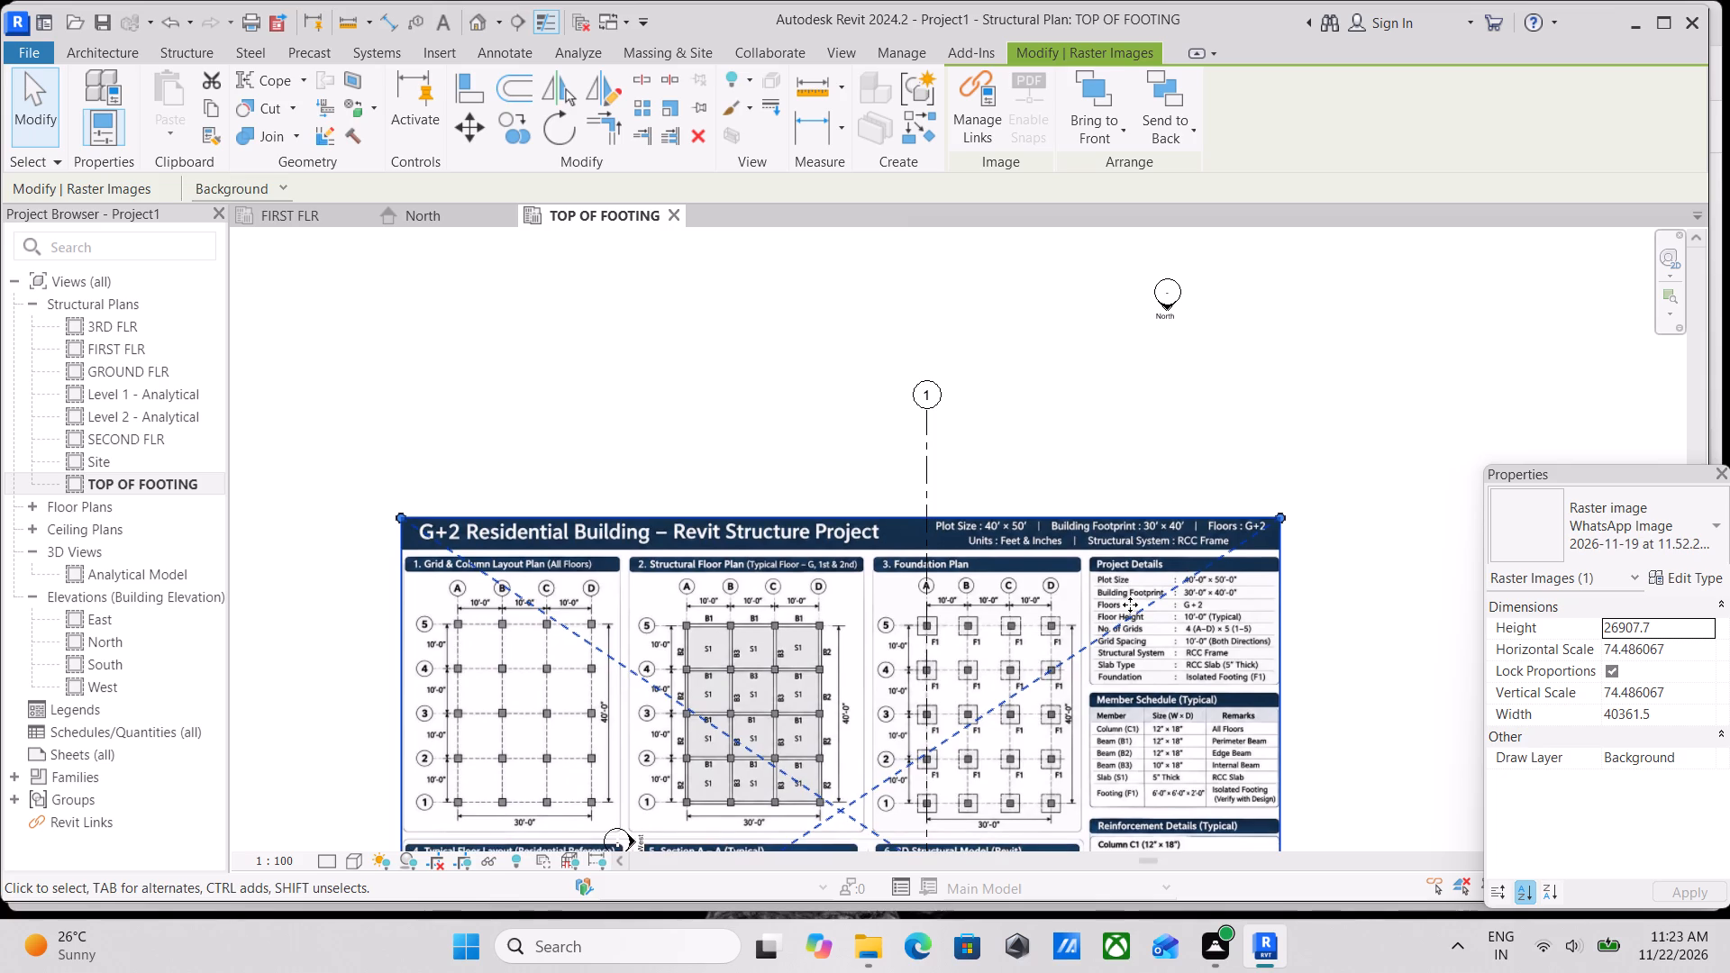
key(Up)
key(Up)
key(Up)
key(Up)
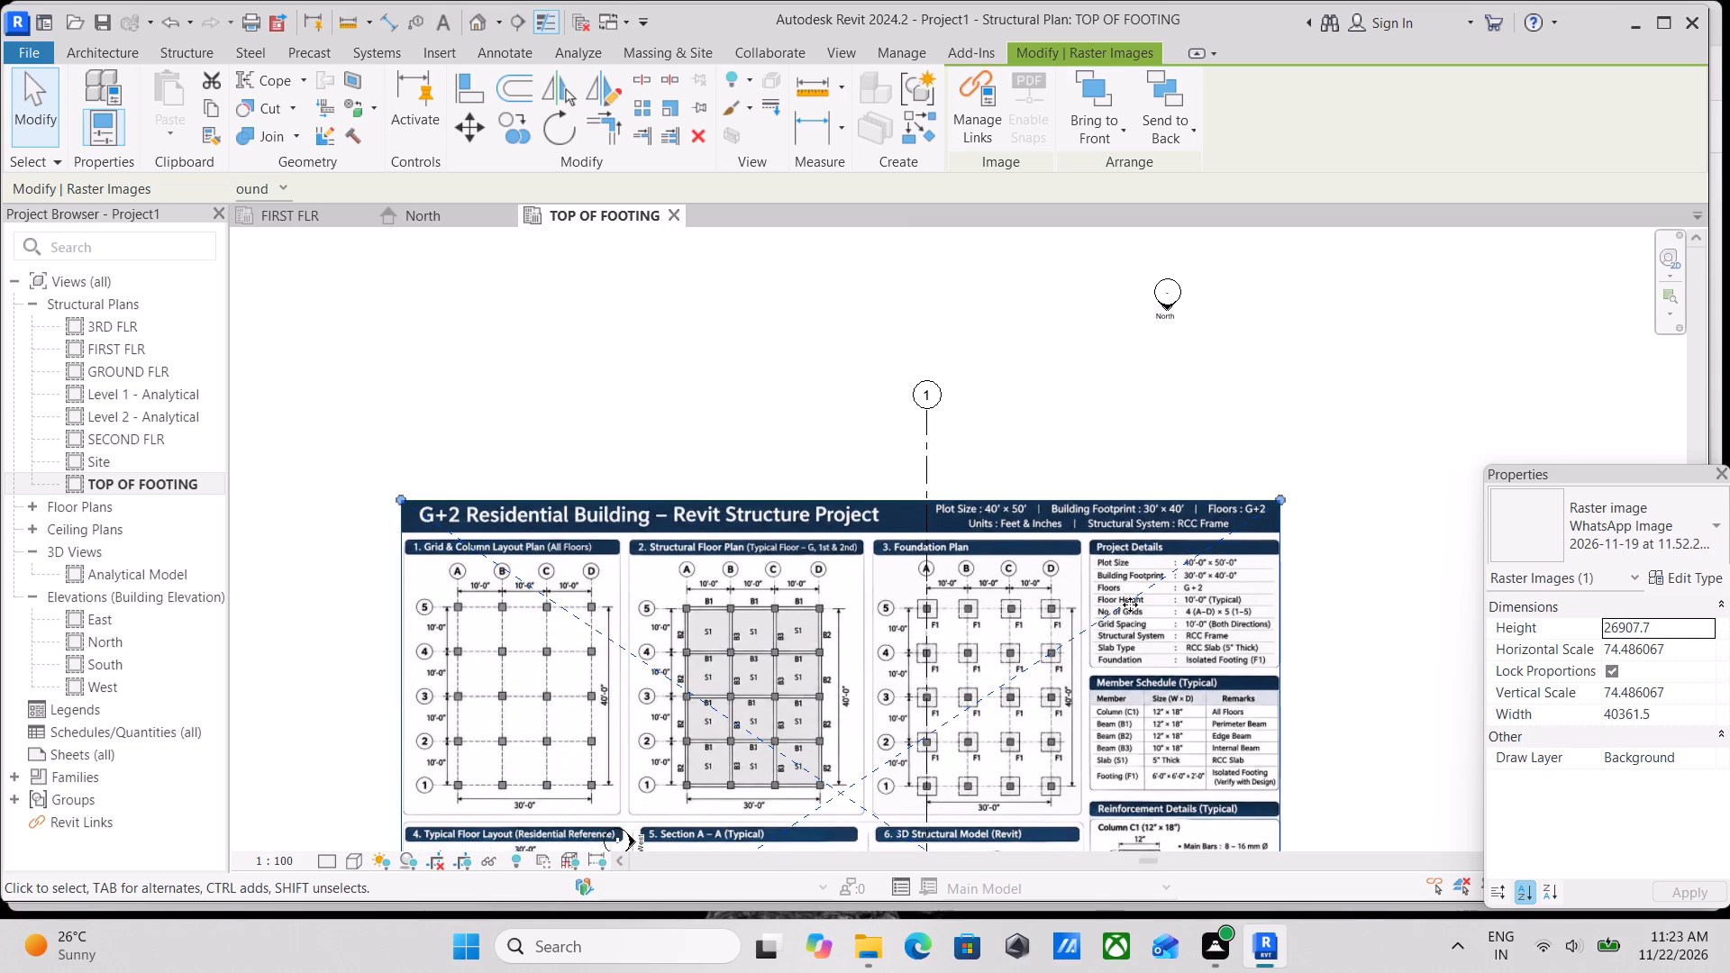
key(Up)
key(Up)
key(Up)
key(Up)
key(Up)
key(Up)
key(Up)
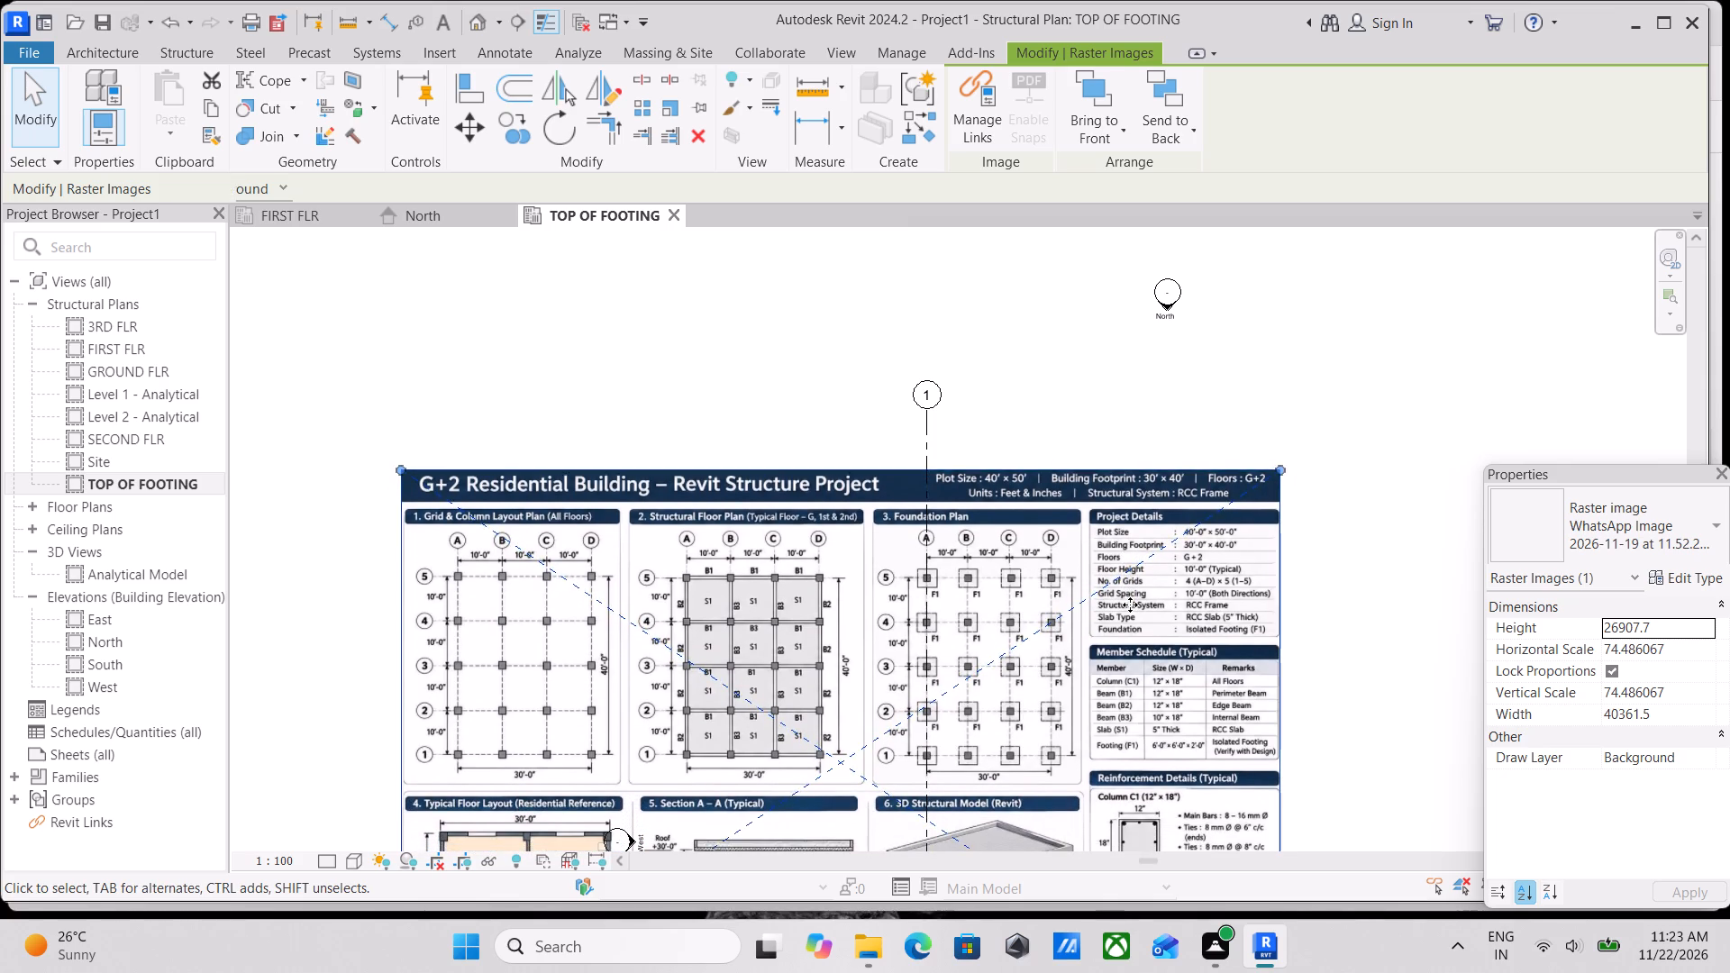
key(Up)
key(Up)
key(Up)
key(Up)
key(Up)
key(Up)
key(Up)
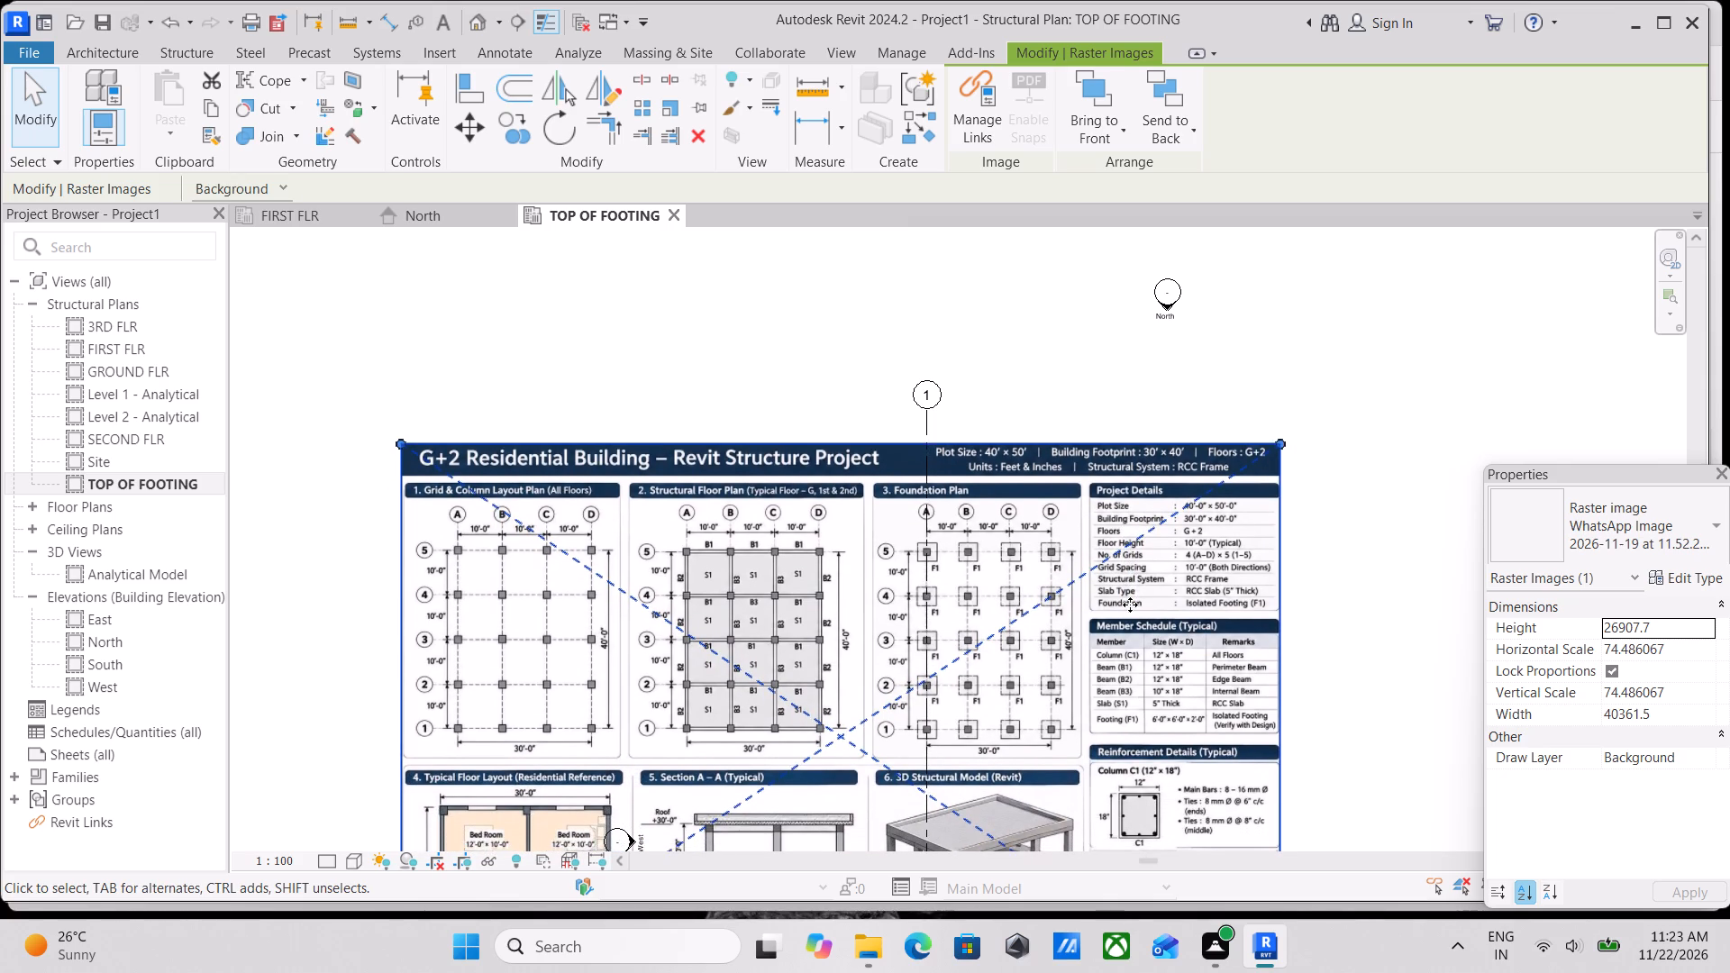
key(Up)
key(Up)
key(Up)
key(Up)
key(Up)
key(Up)
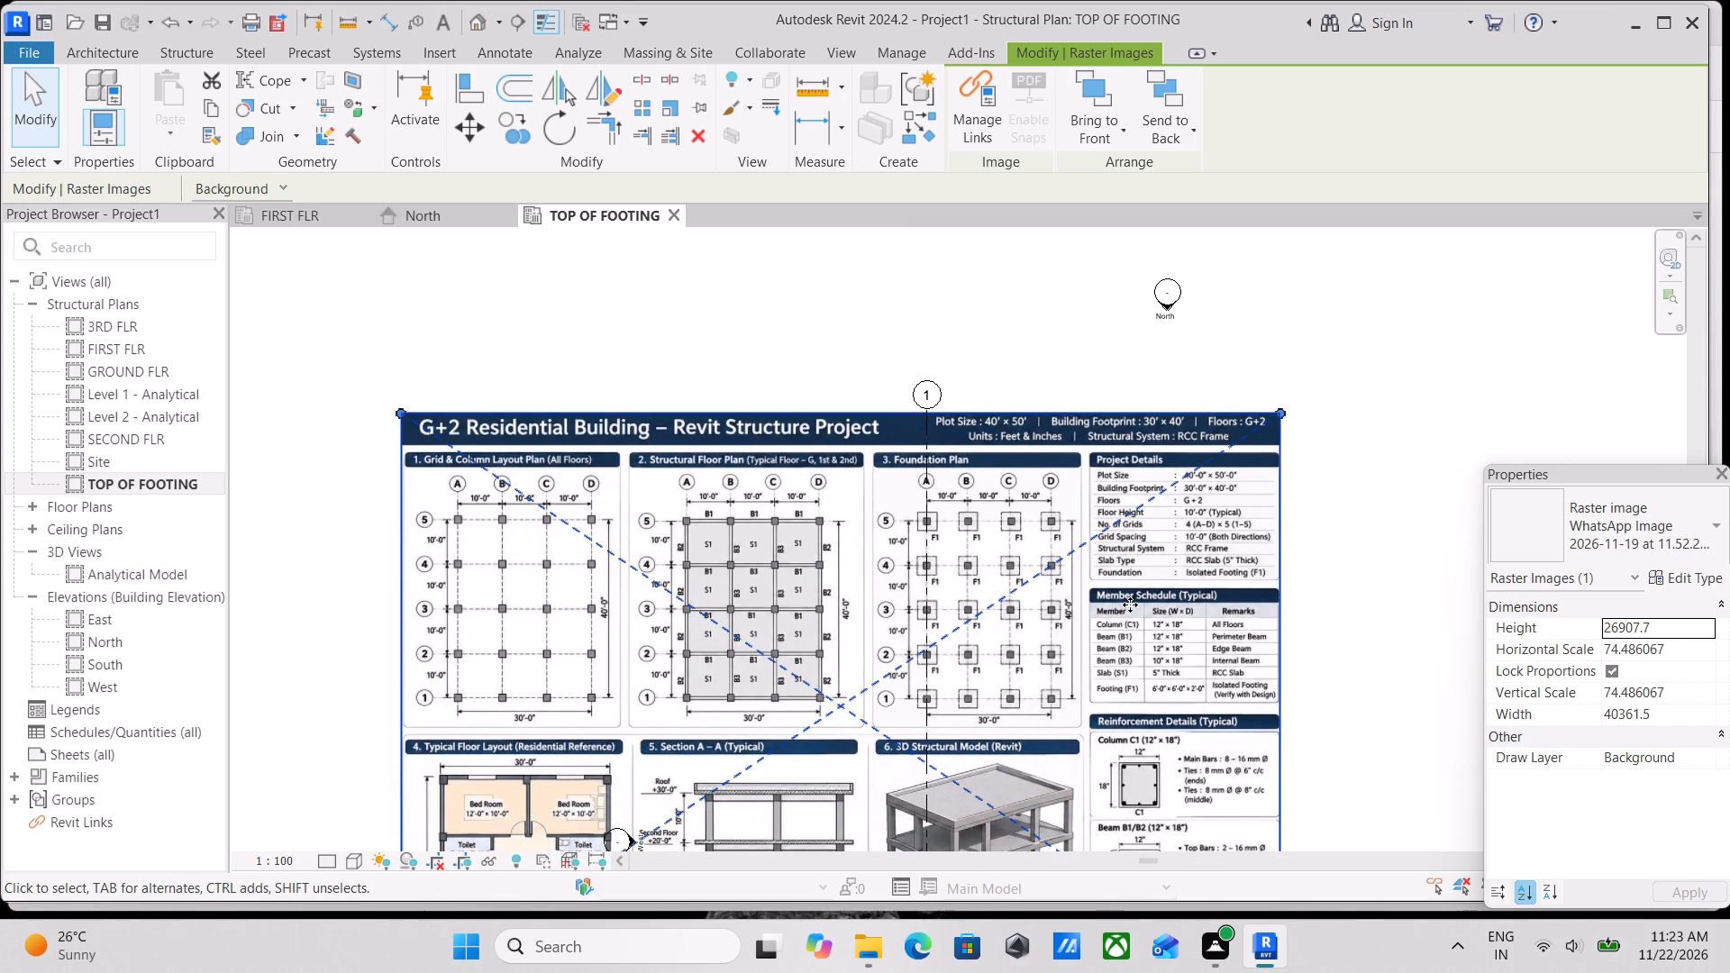
scroll(1048, 402, up, 4)
scroll(914, 433, up, 5)
key(Escape)
Inspect the sheet's top edge at grid 1's bubble and nudge the sheet slightly further up.
scroll(770, 322, down, 3)
middle_drag(875, 528, 883, 569)
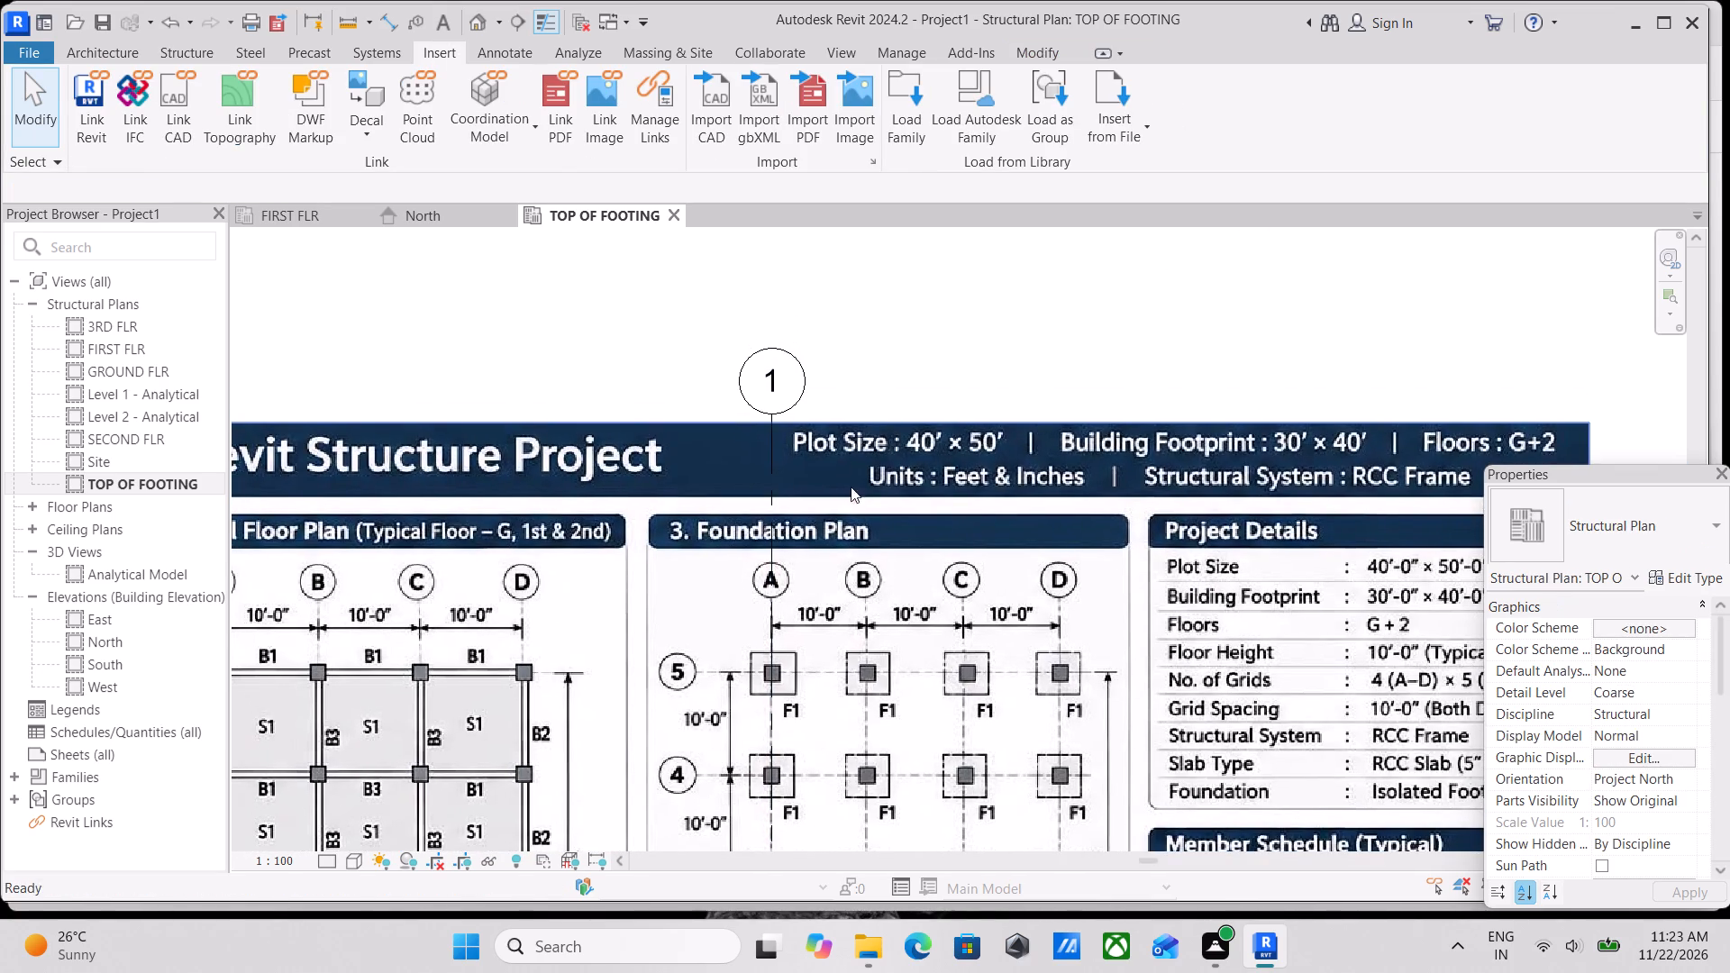
scroll(775, 353, up, 2)
key(Up)
key(Up)
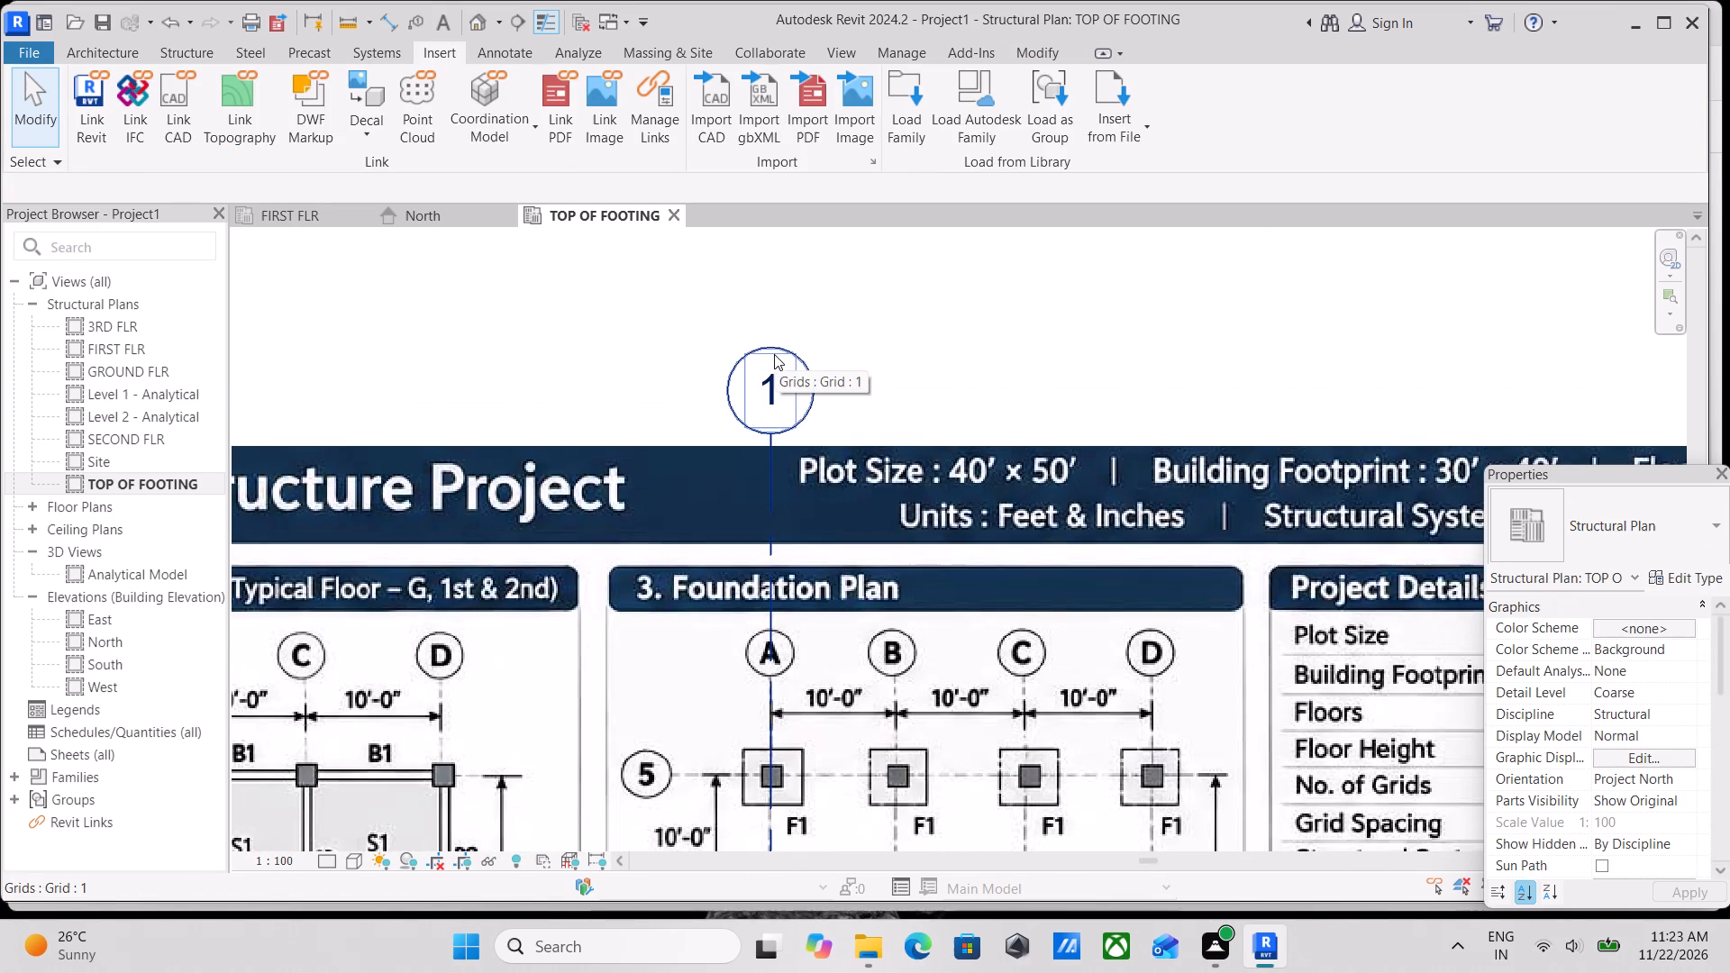
key(Up)
scroll(829, 424, up, 2)
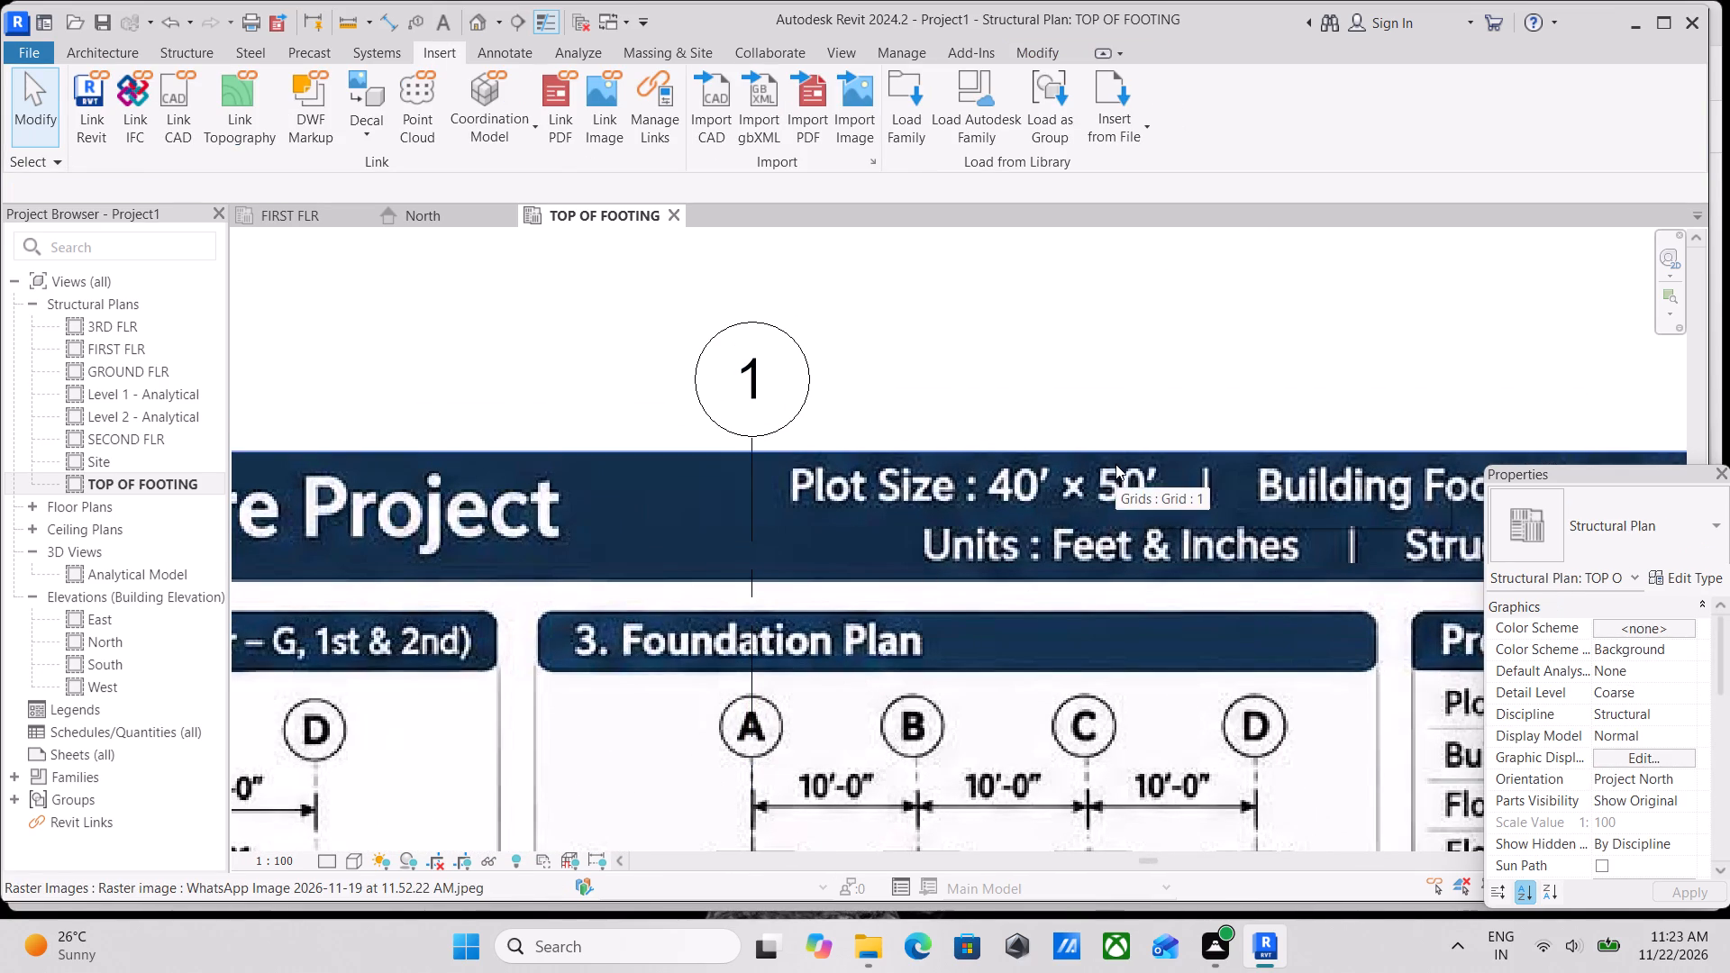
click(1116, 462)
scroll(1107, 462, down, 5)
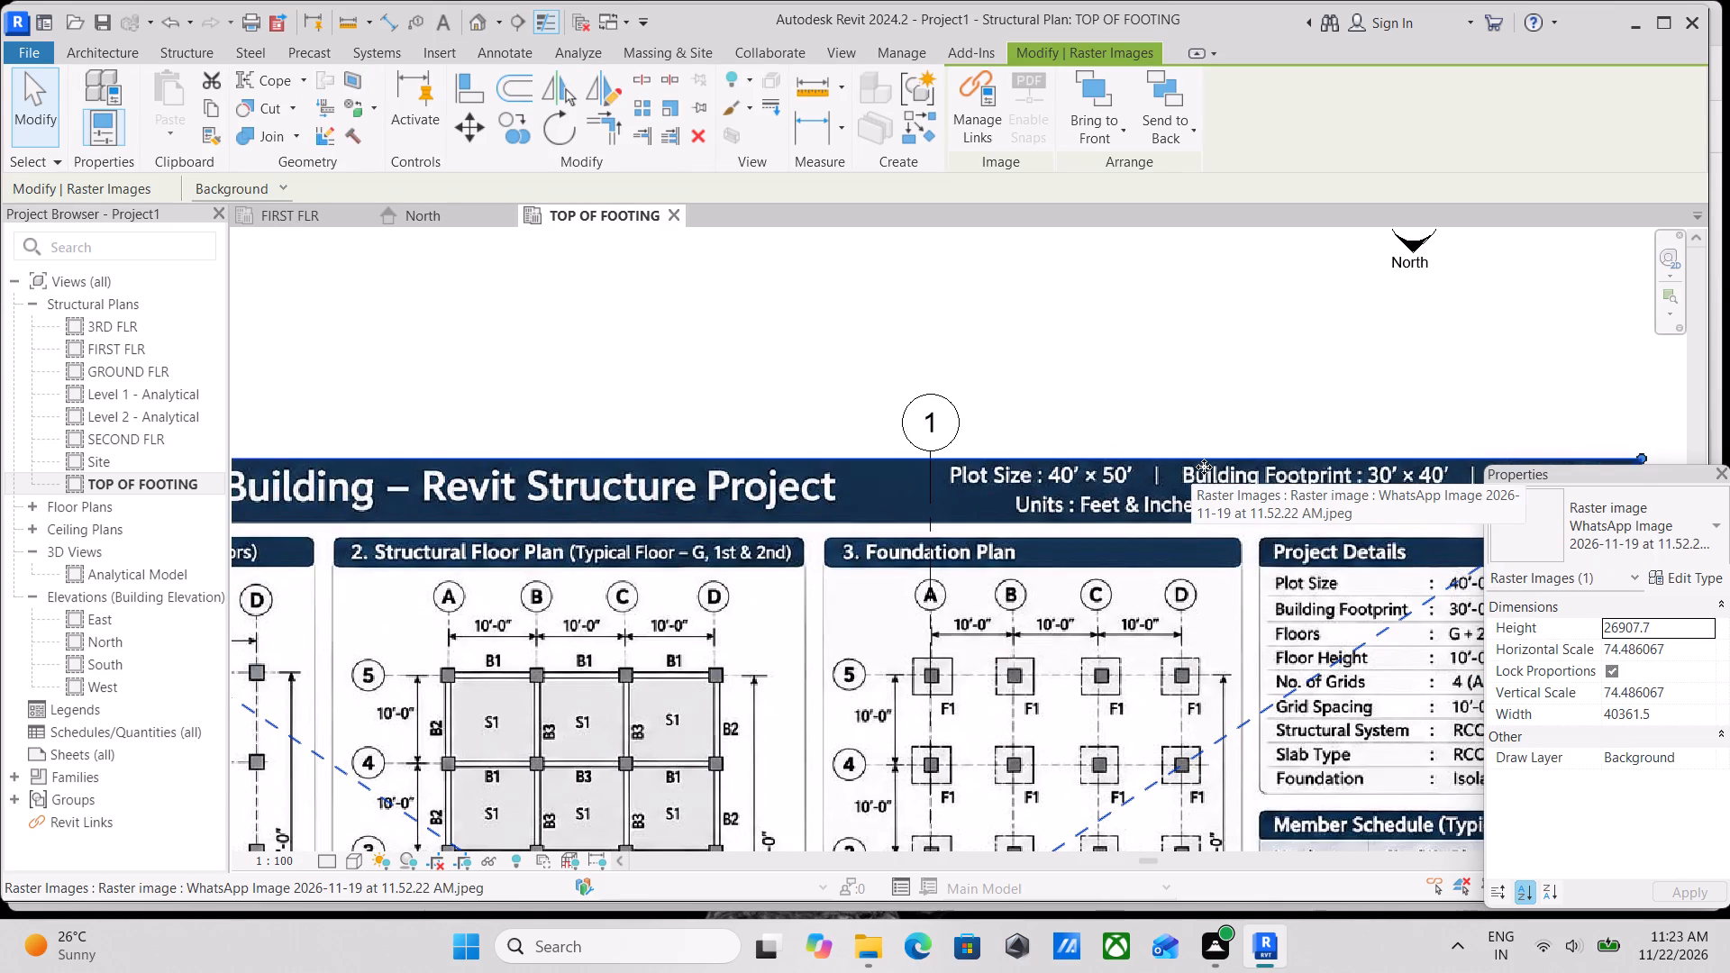
click(1204, 467)
key(Up)
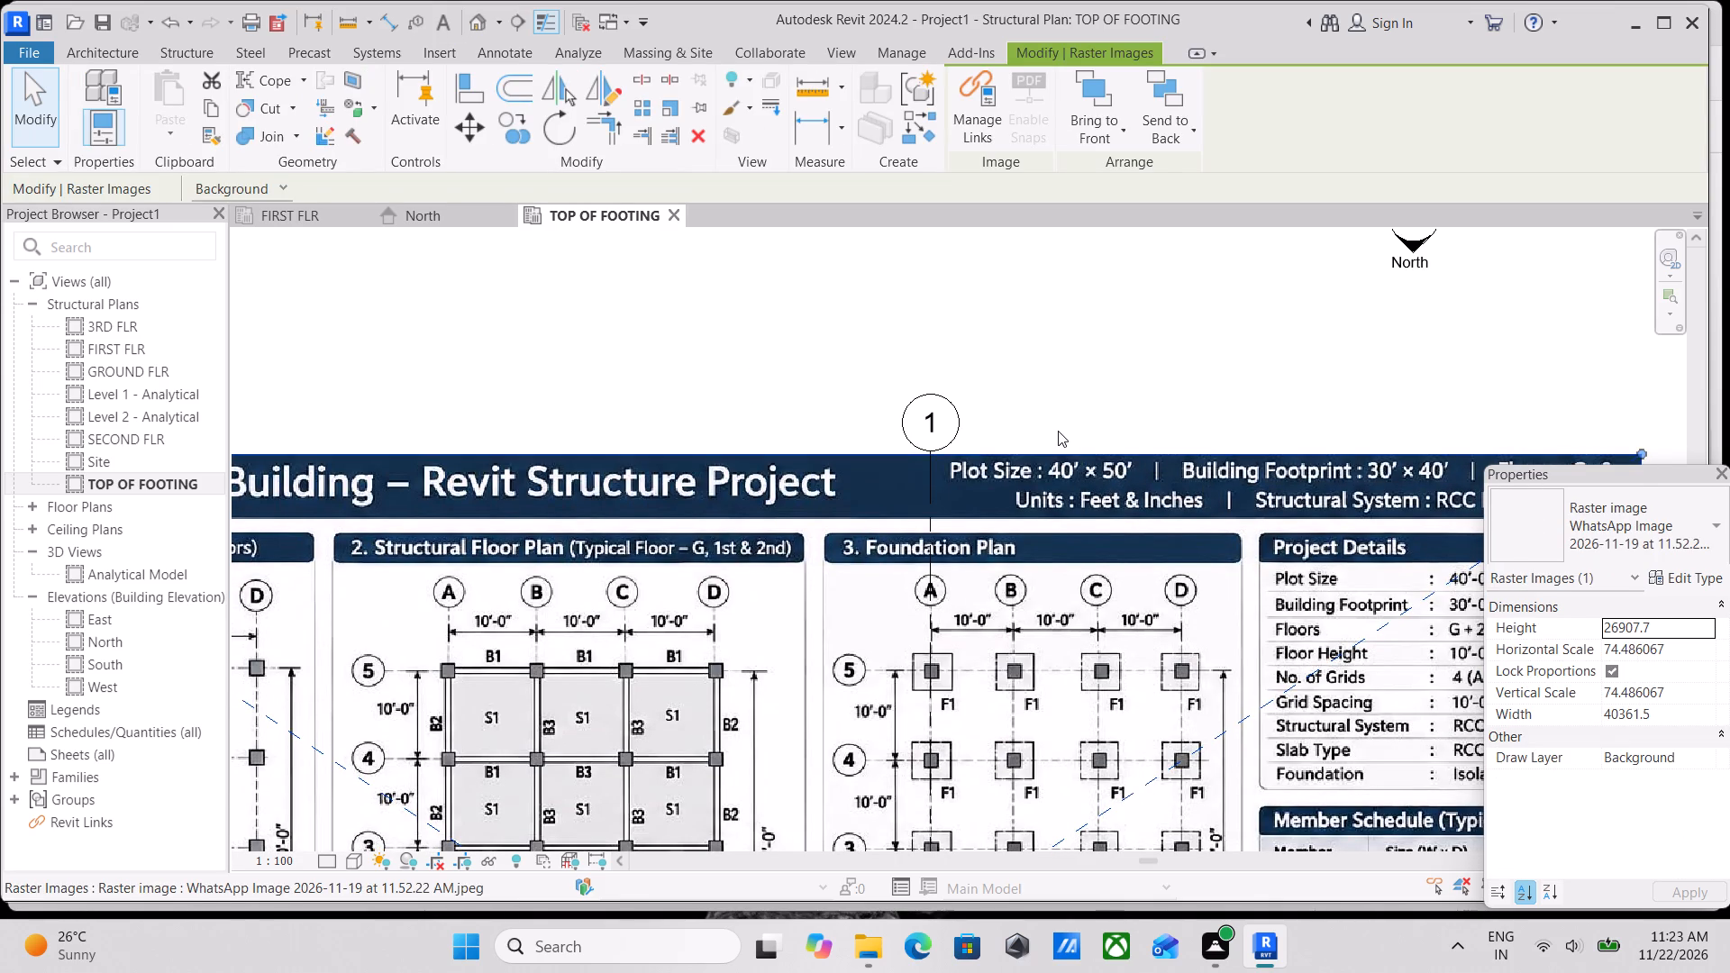
Place a grid by Pick Lines at a 10' offset from grid 1, on the Foundation Plan's column B side.
scroll(987, 441, up, 1)
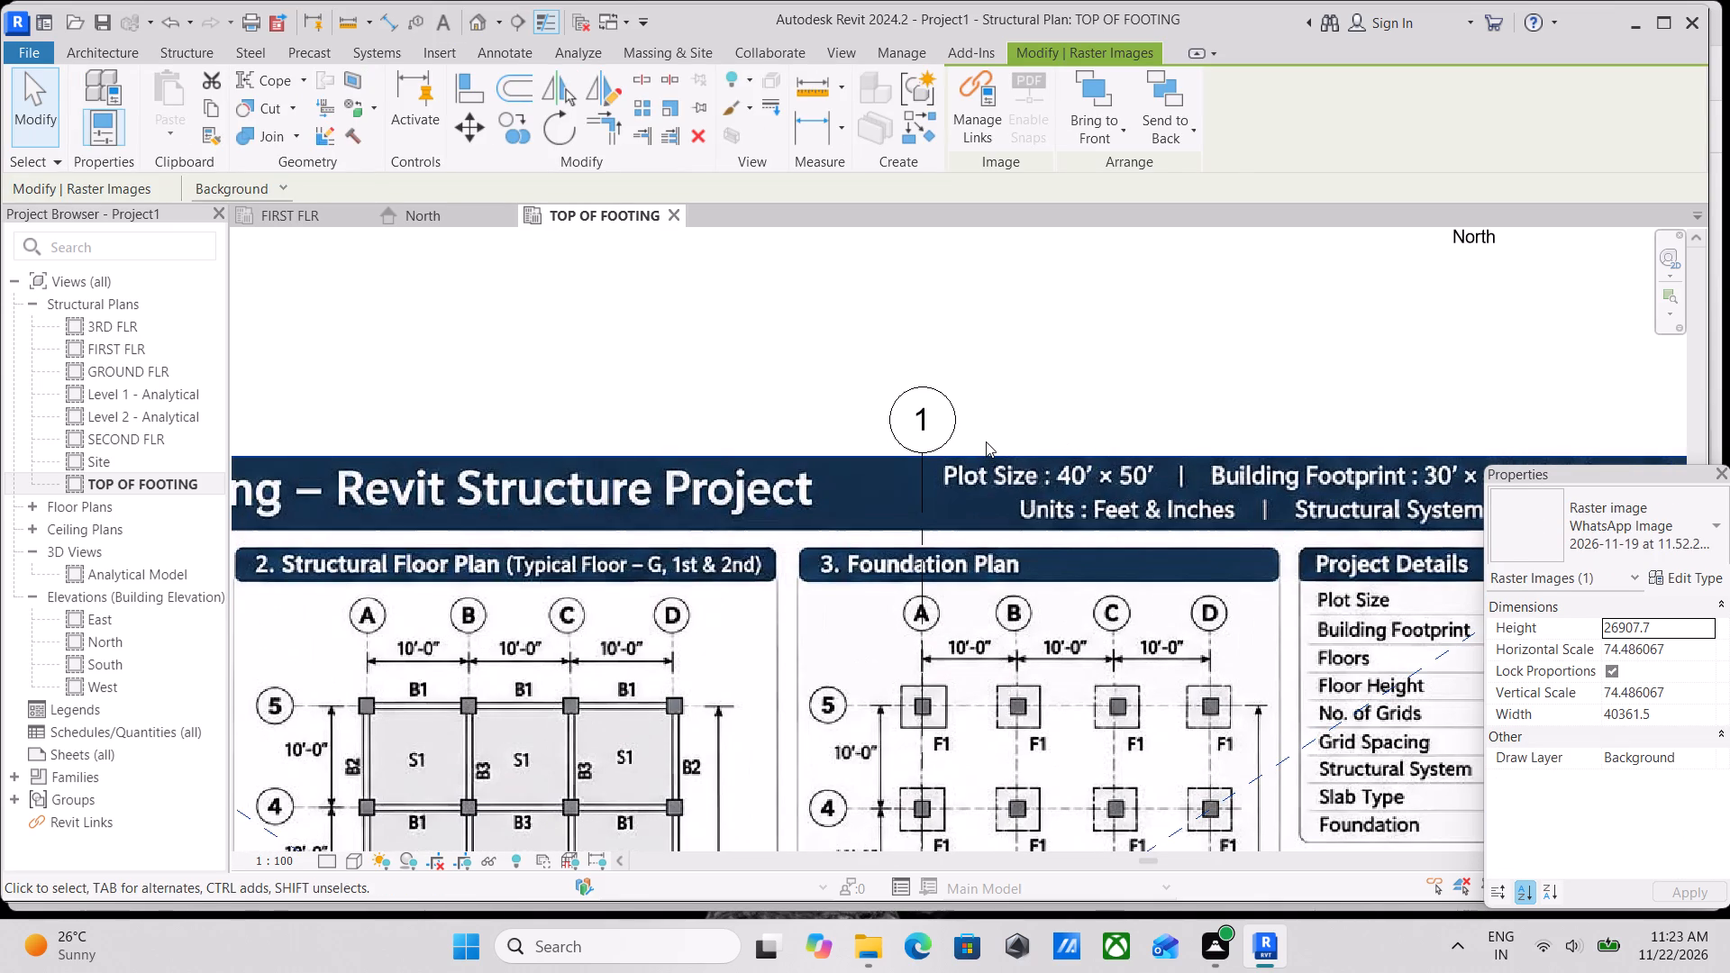
text(GR)
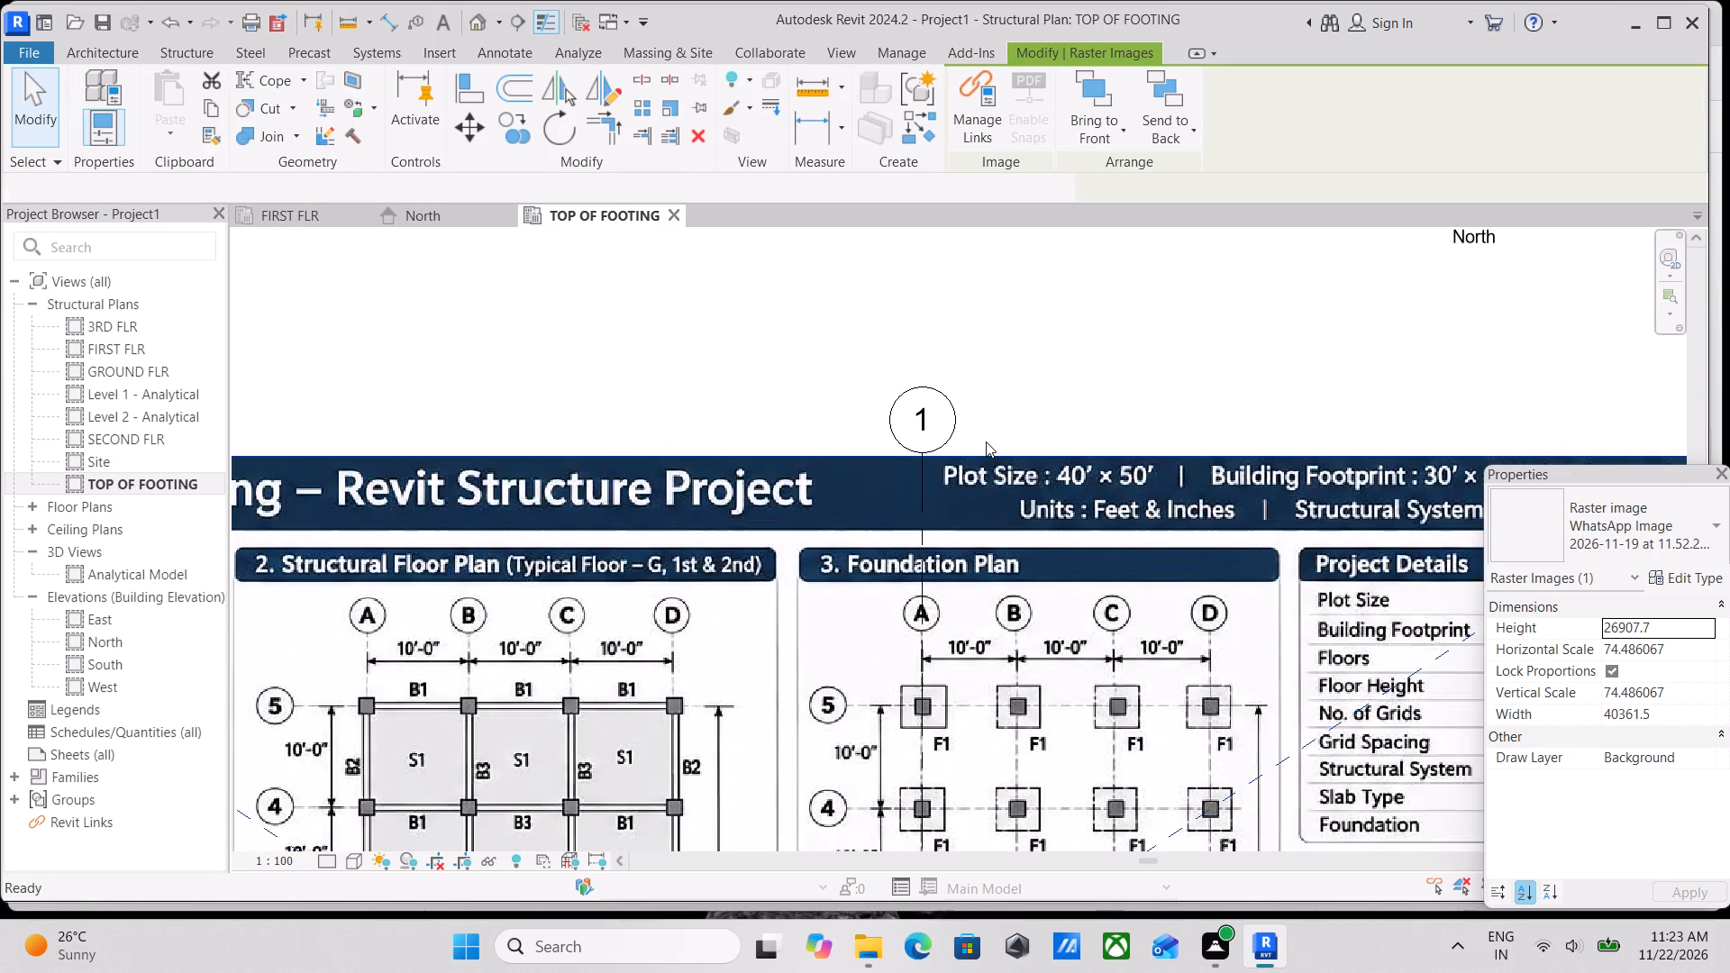
click(1051, 79)
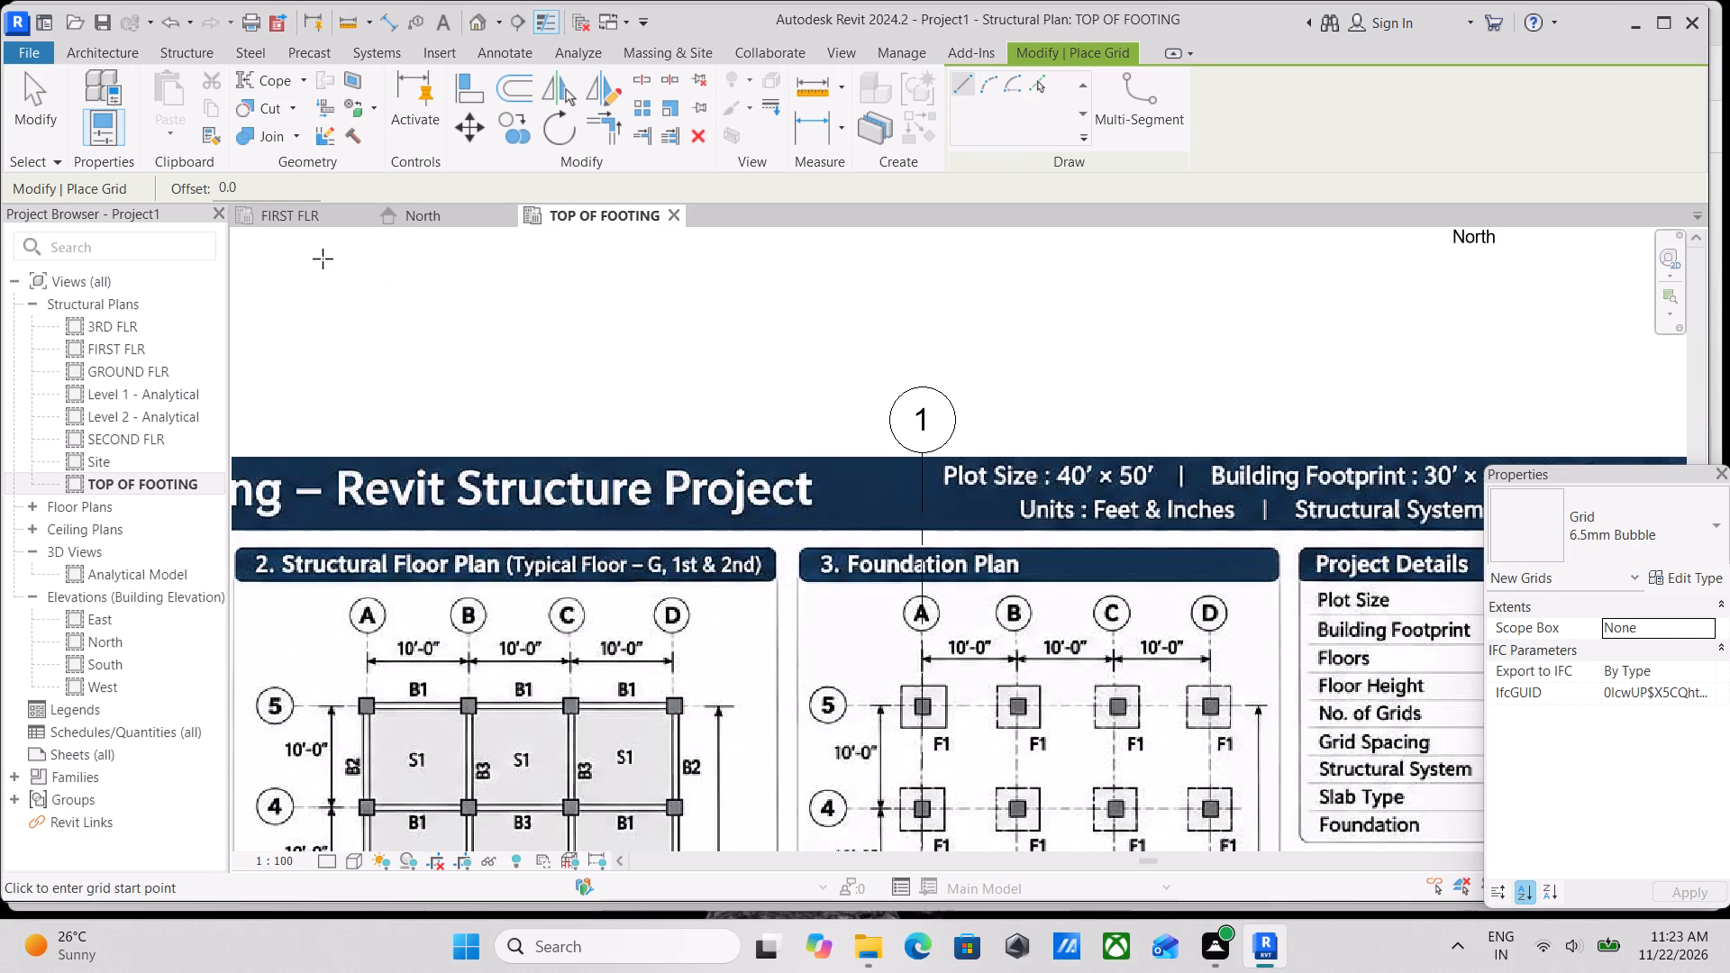
drag(263, 191, 179, 214)
key(1)
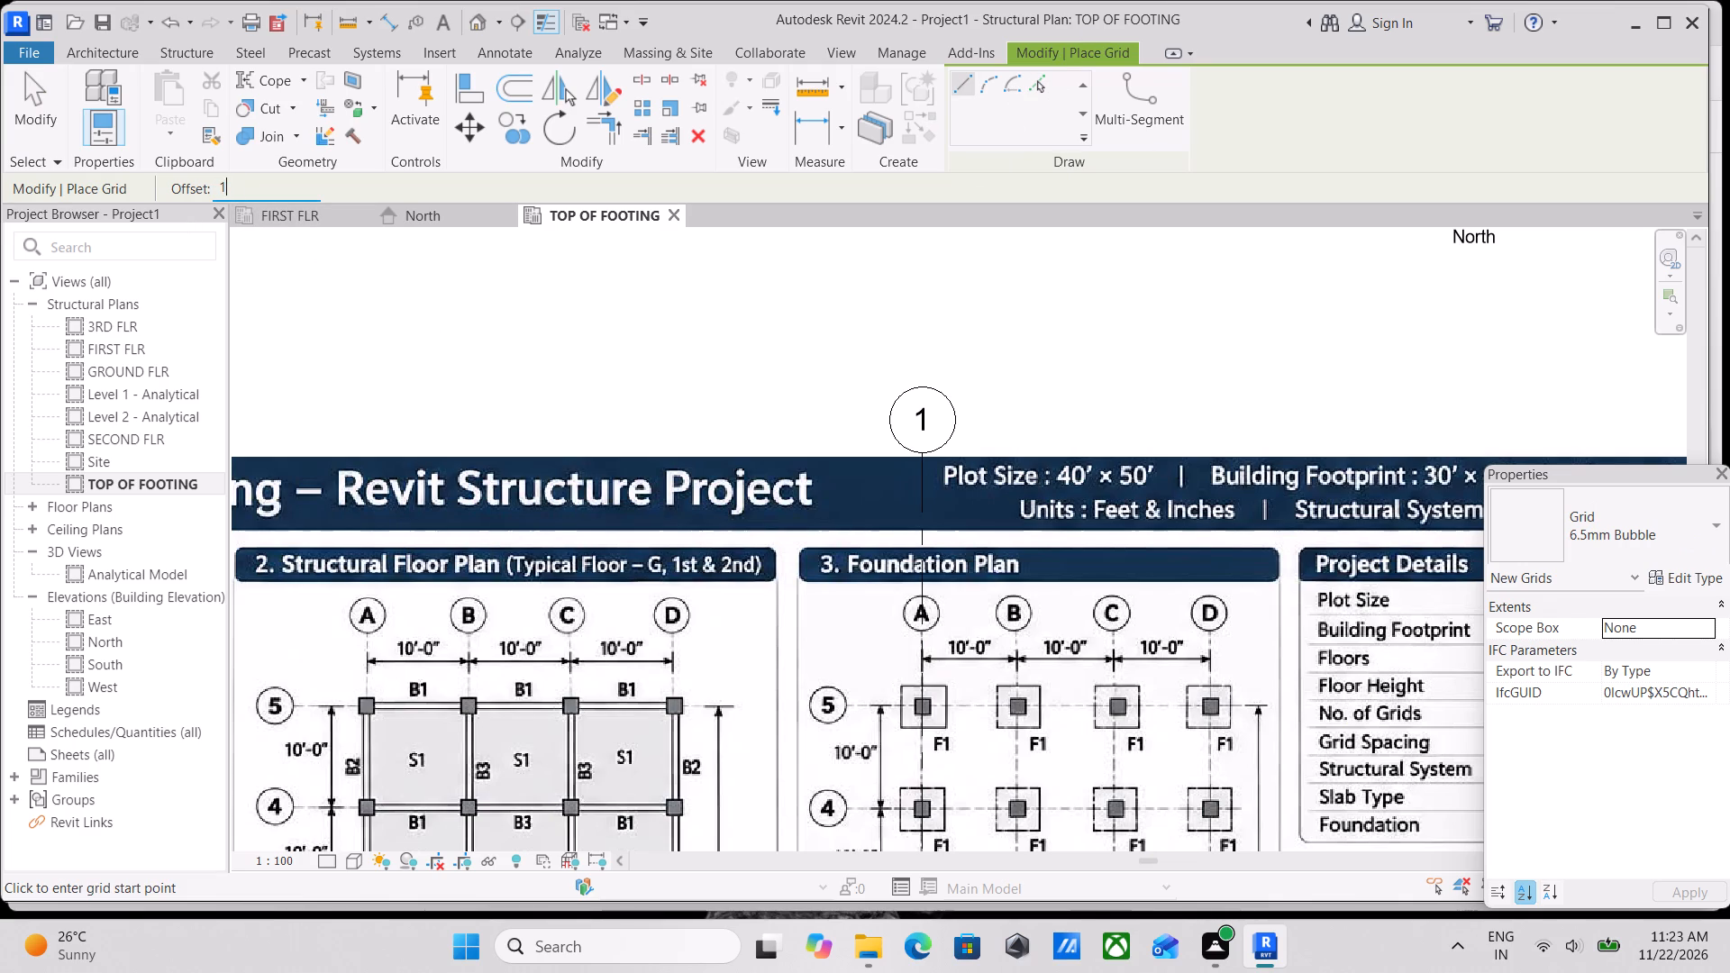
text(0')
key(Return)
click(1042, 79)
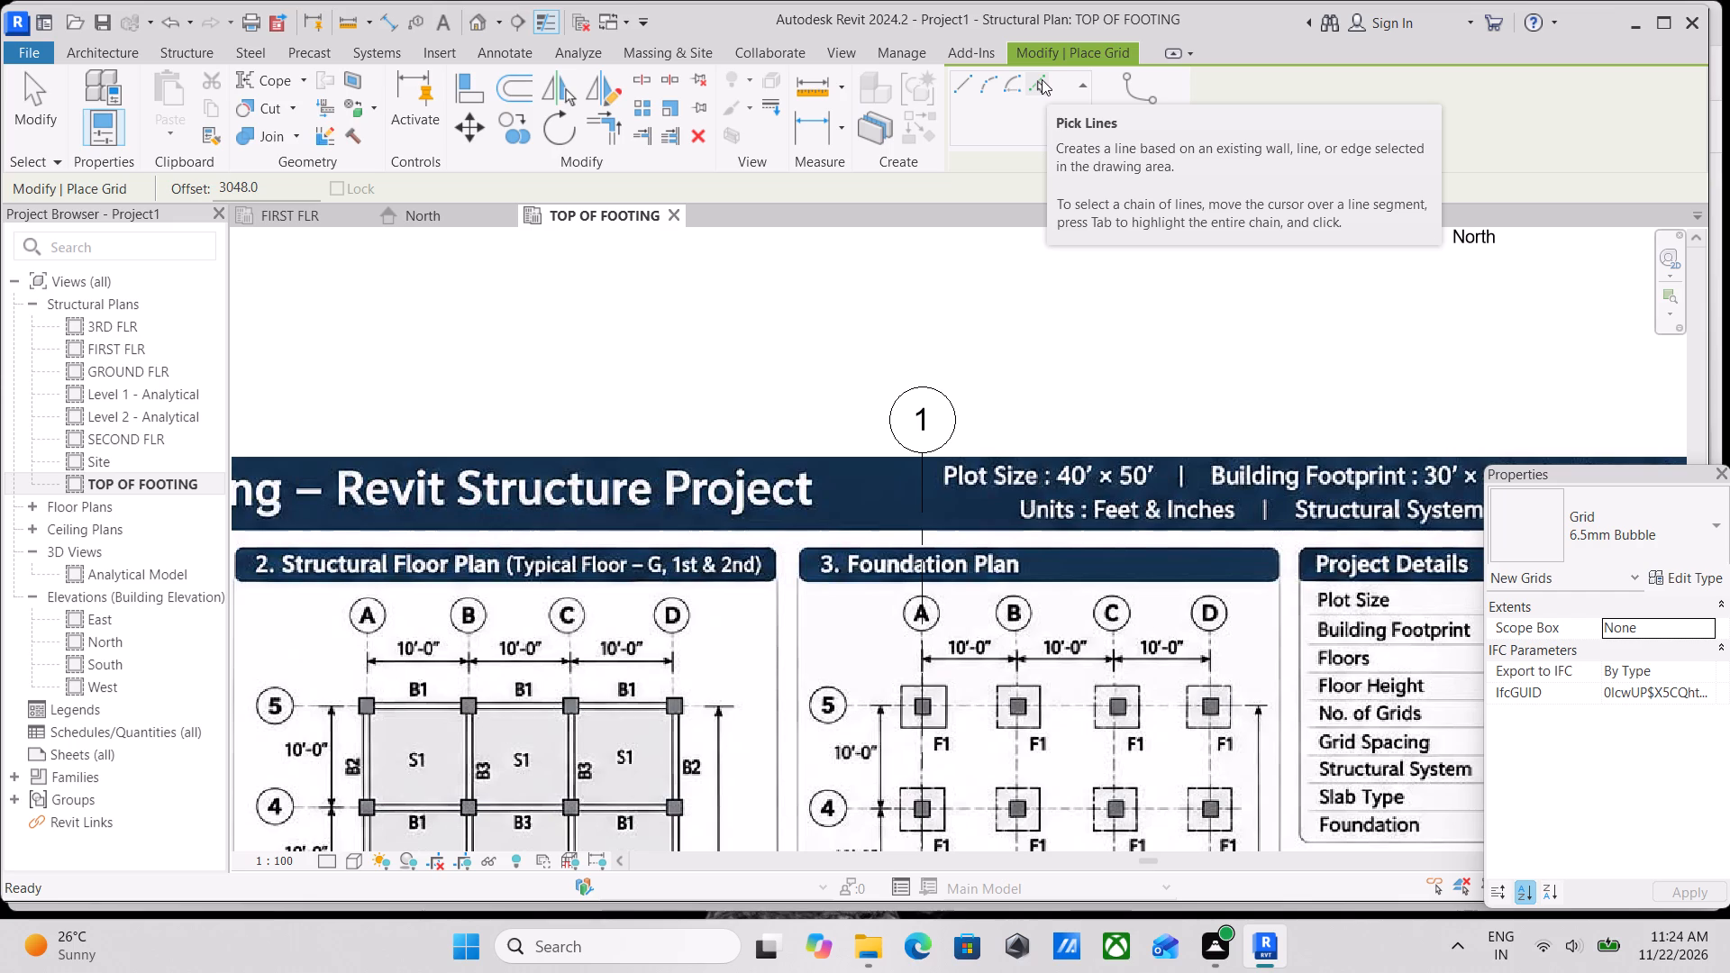
scroll(1000, 198, up, 2)
scroll(1005, 394, up, 3)
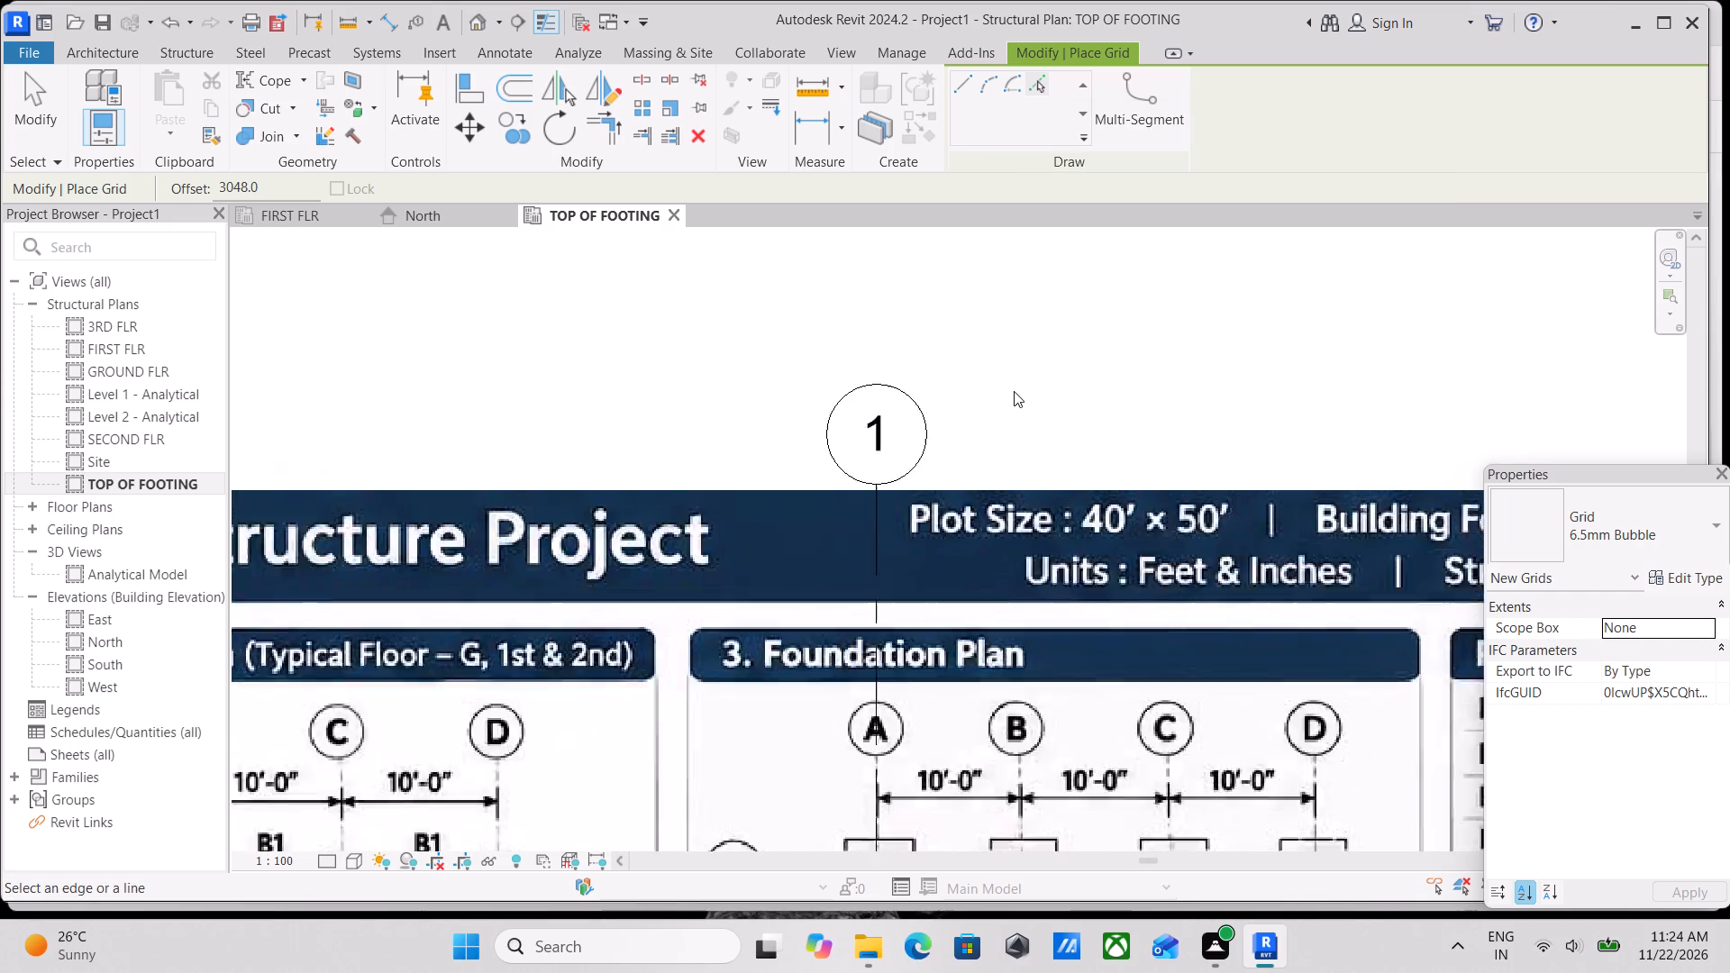
scroll(1014, 391, up, 1)
scroll(1011, 505, down, 2)
middle_drag(1001, 488, 997, 358)
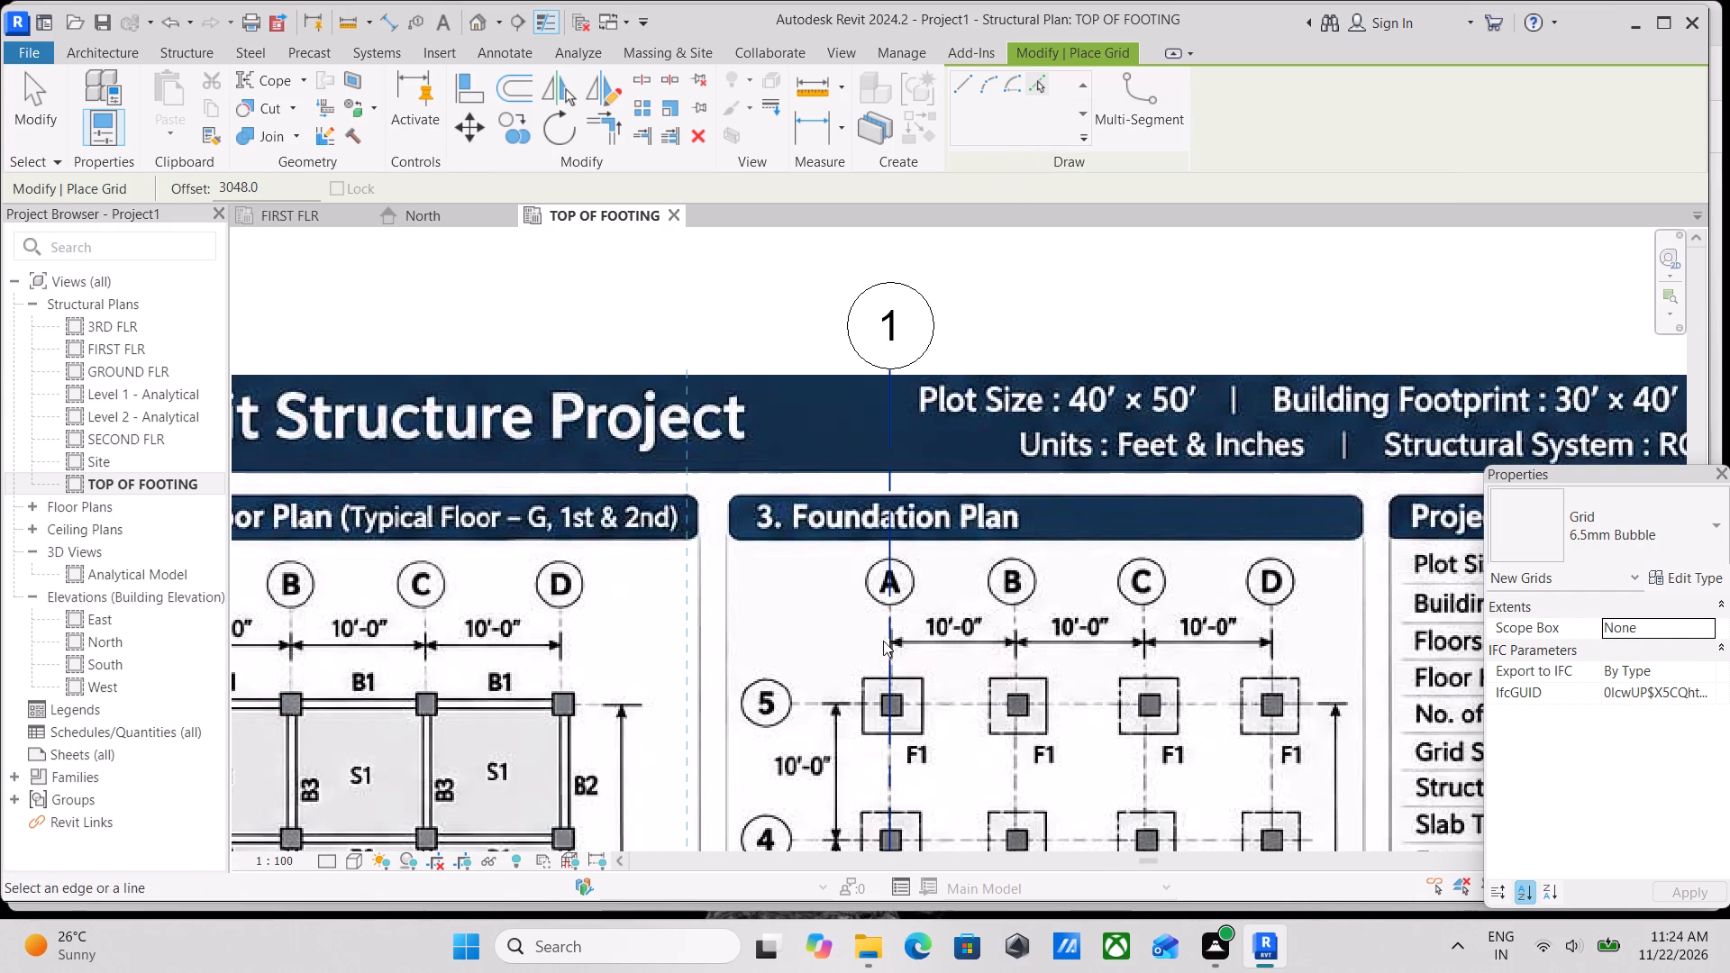
click(895, 623)
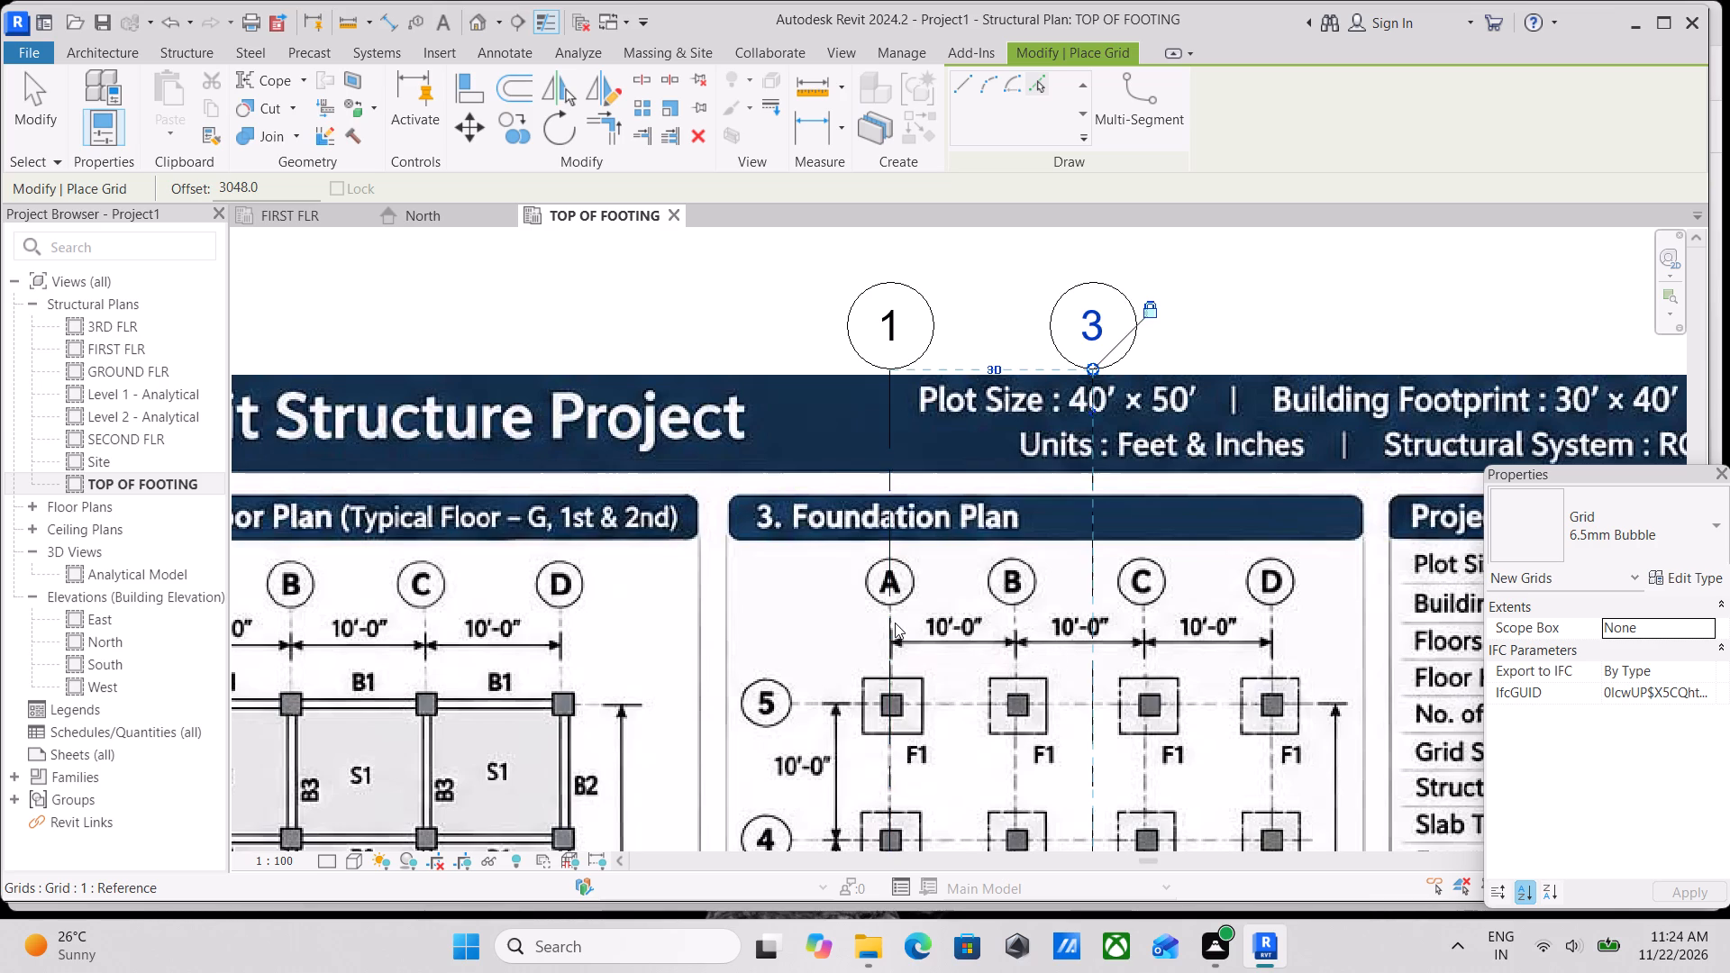
scroll(1204, 629, down, 2)
middle_drag(1189, 626, 987, 583)
scroll(953, 500, down, 5)
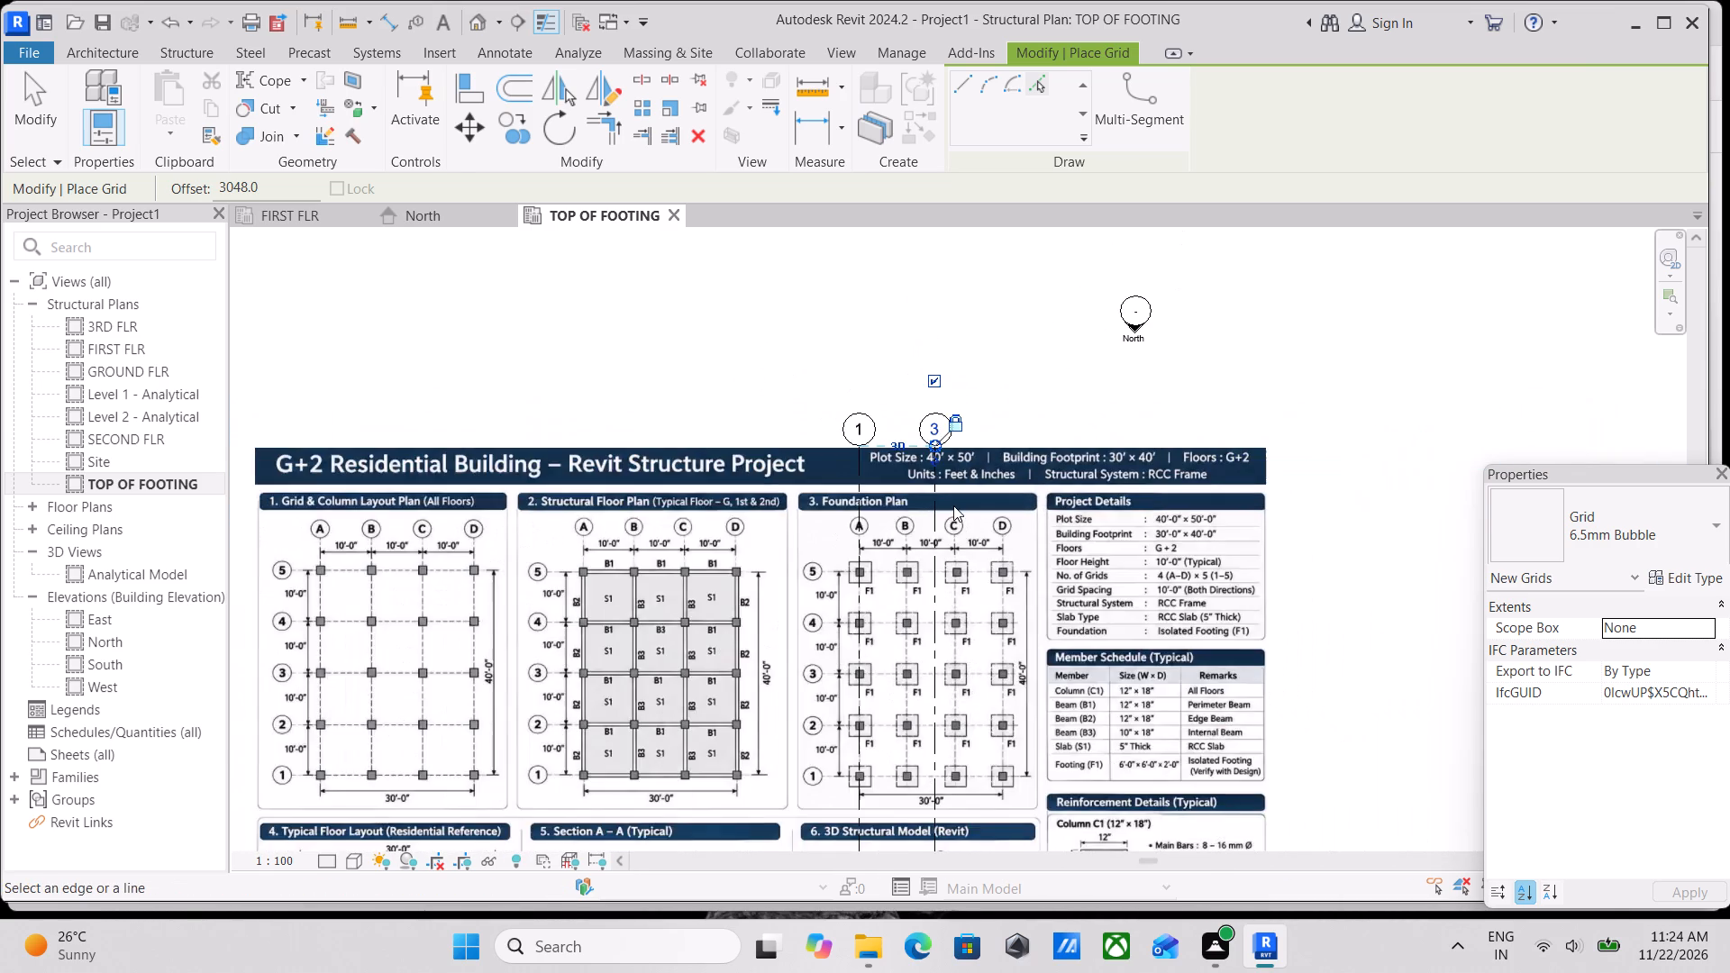
scroll(948, 486, up, 5)
key(Escape)
scroll(937, 403, up, 3)
key(Escape)
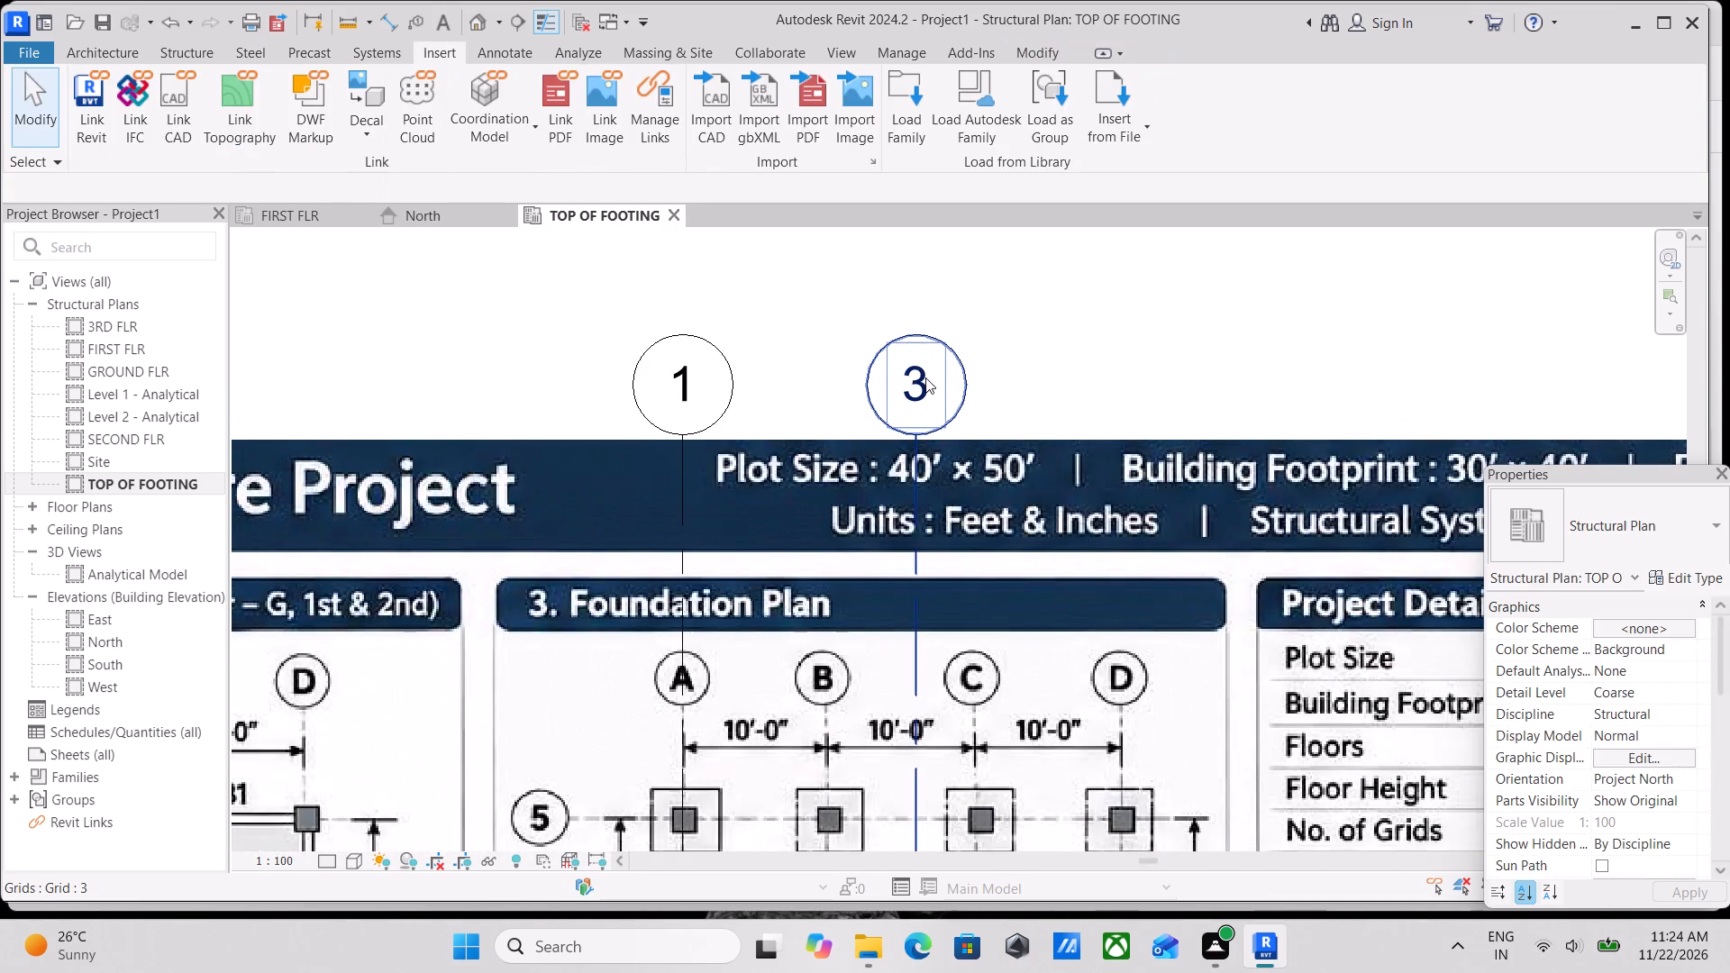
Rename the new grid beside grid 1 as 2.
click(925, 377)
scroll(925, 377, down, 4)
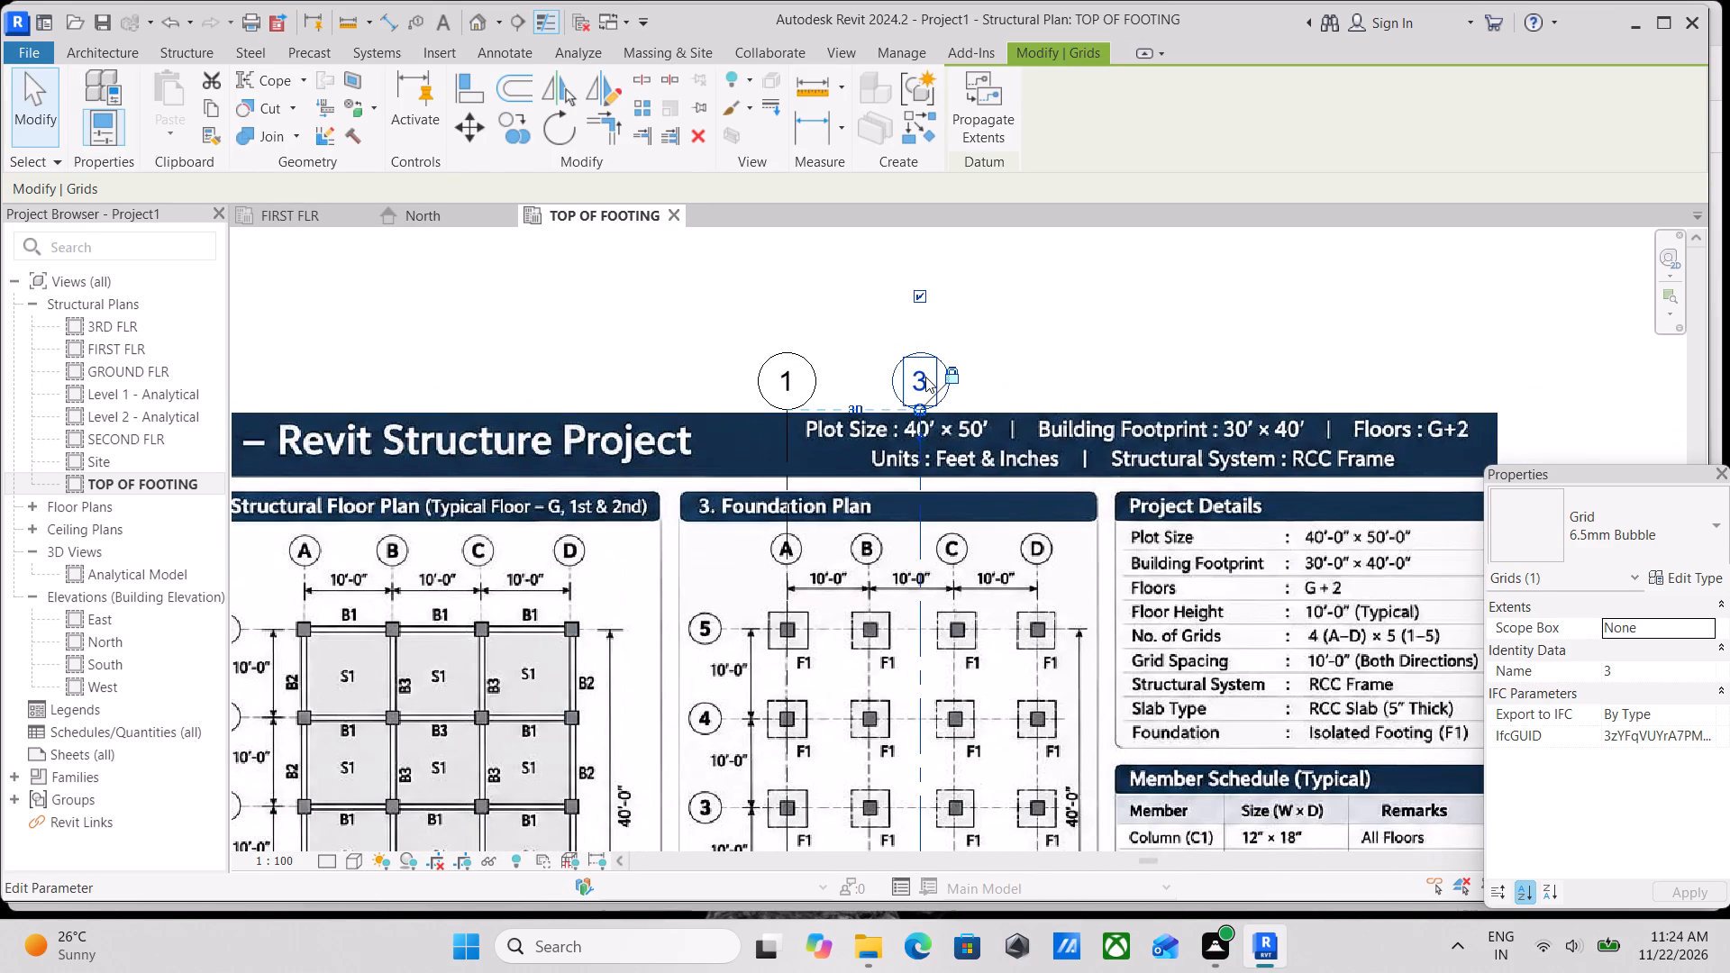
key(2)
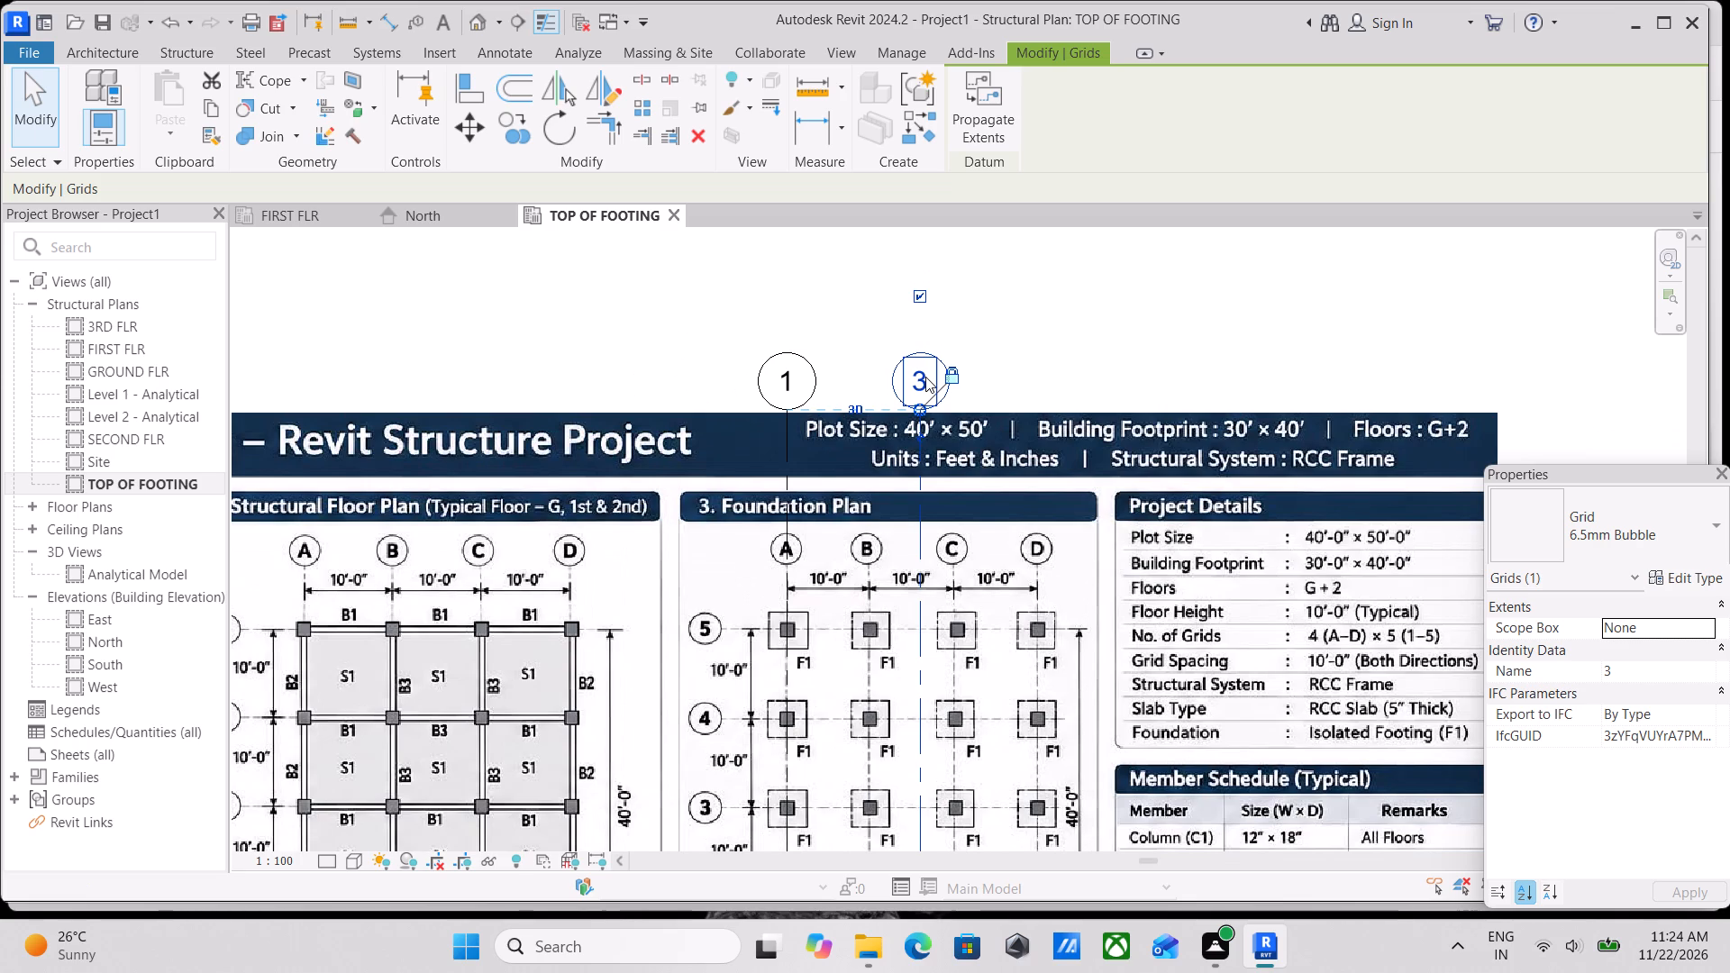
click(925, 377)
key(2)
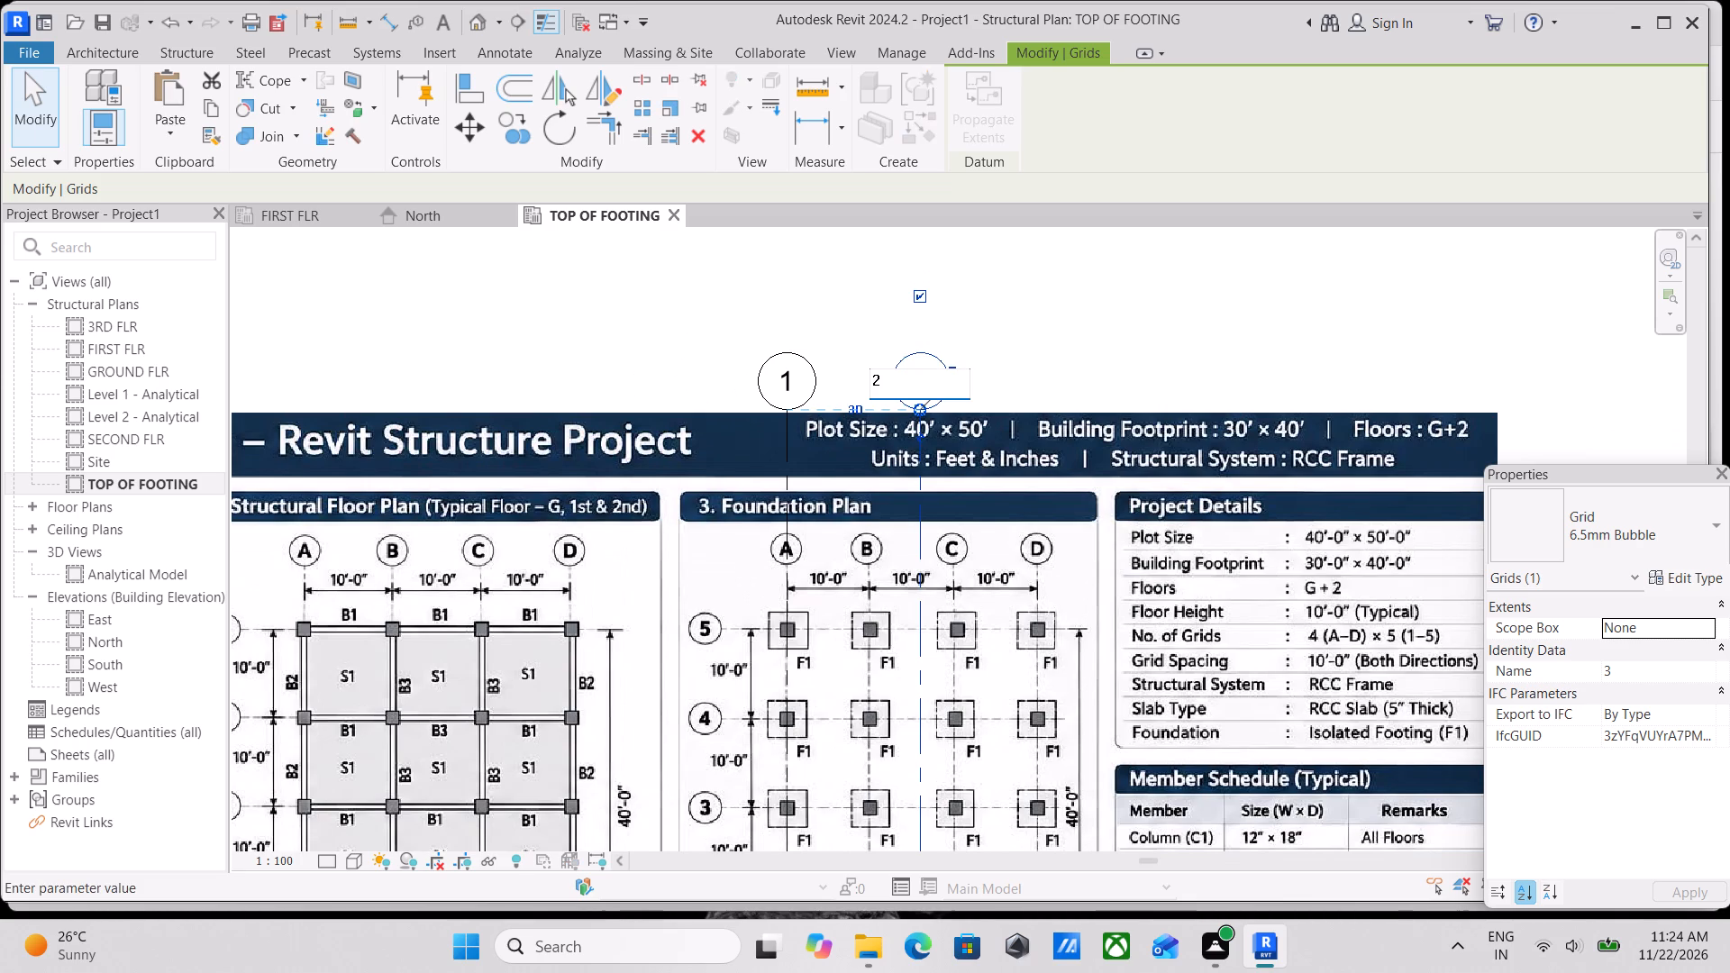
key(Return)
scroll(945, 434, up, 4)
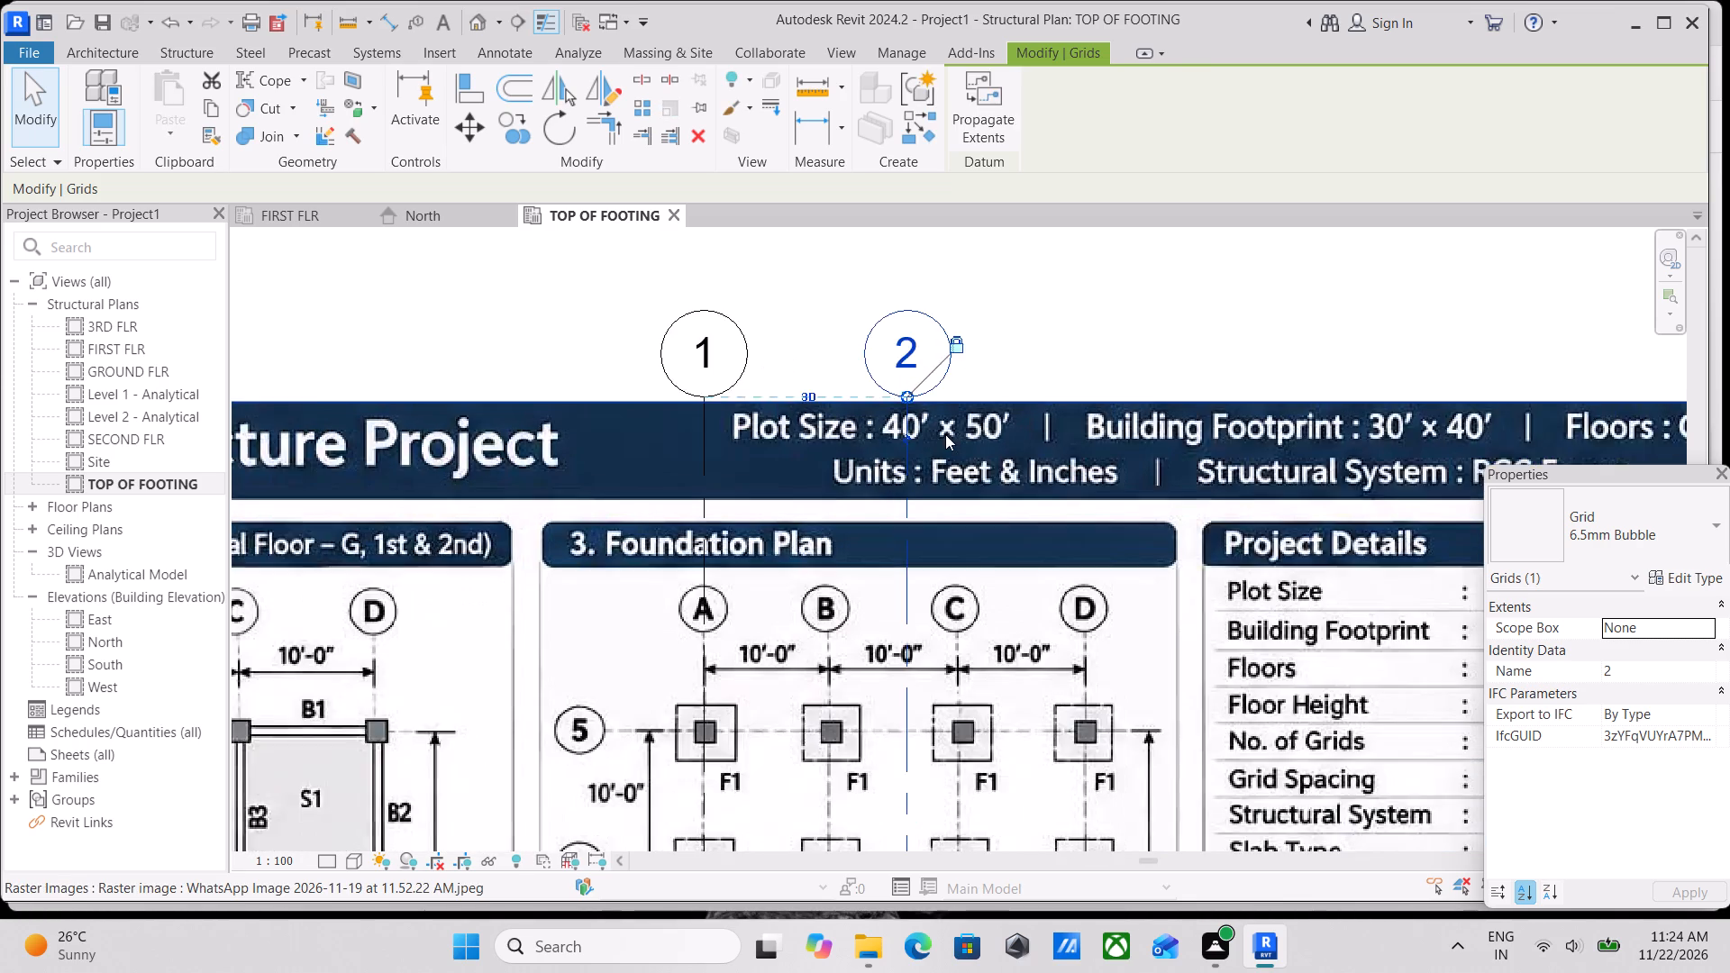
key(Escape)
Temporarily hide the imported plan sheet image in the TOP OF FOOTING view, leaving the two grids on show.
scroll(931, 308, down, 1)
middle_drag(931, 308, 874, 305)
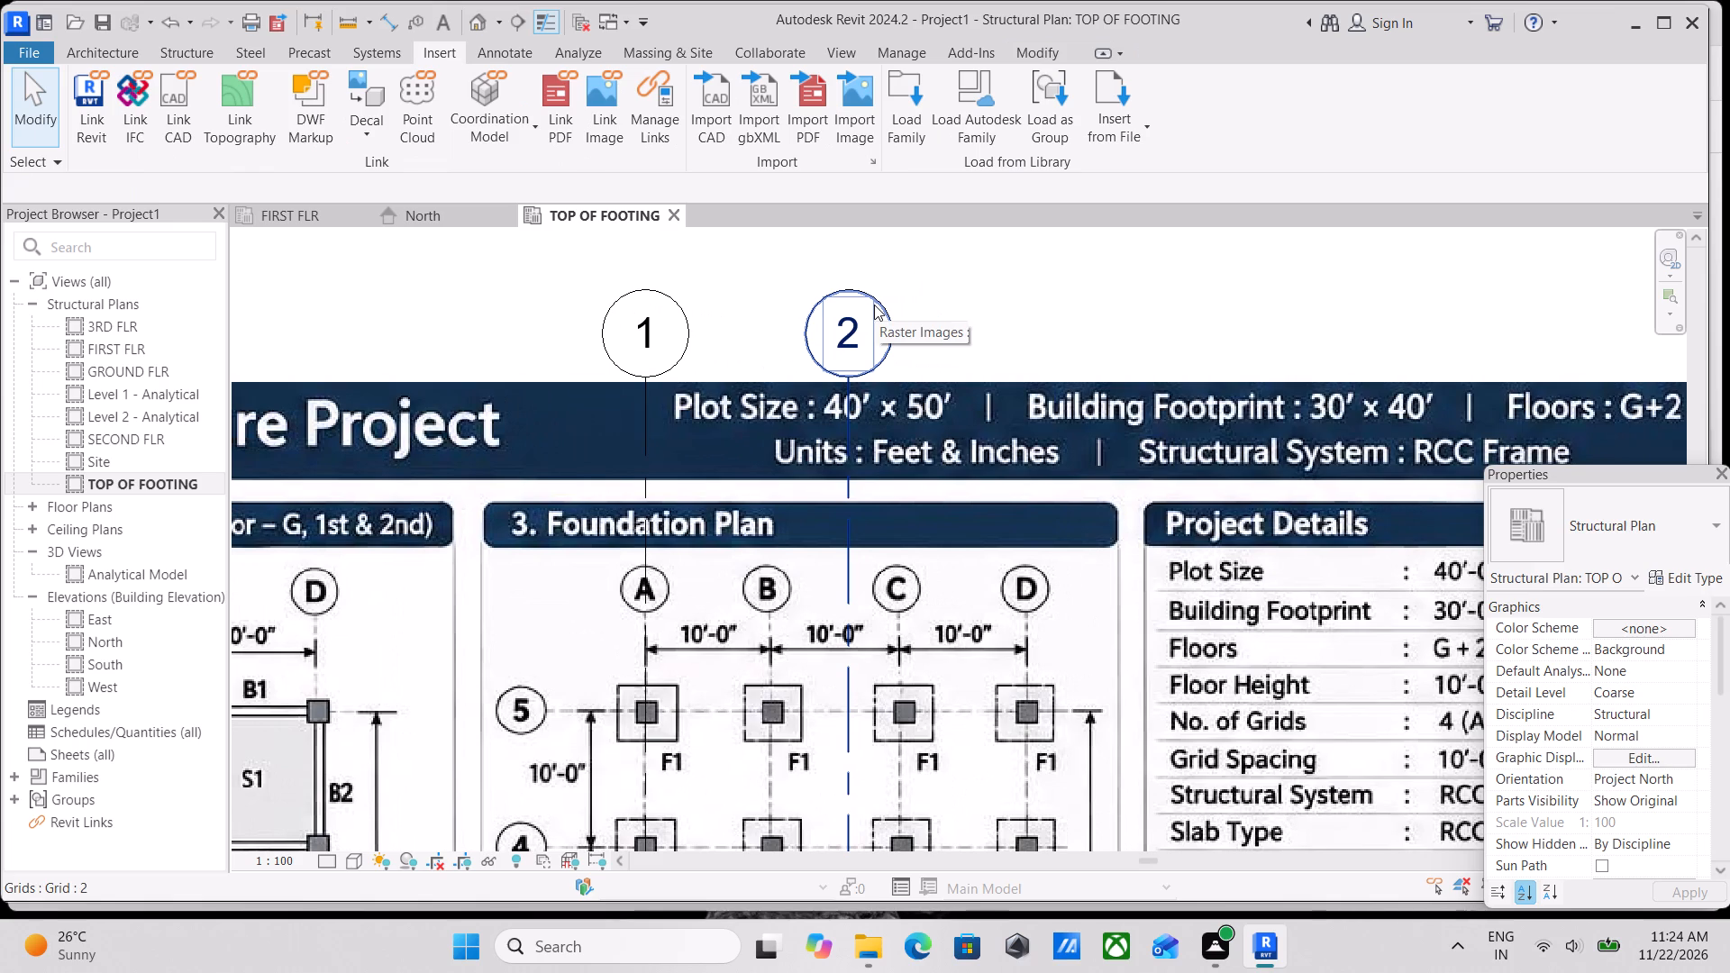
scroll(874, 312, up, 4)
scroll(813, 354, down, 5)
scroll(939, 360, down, 3)
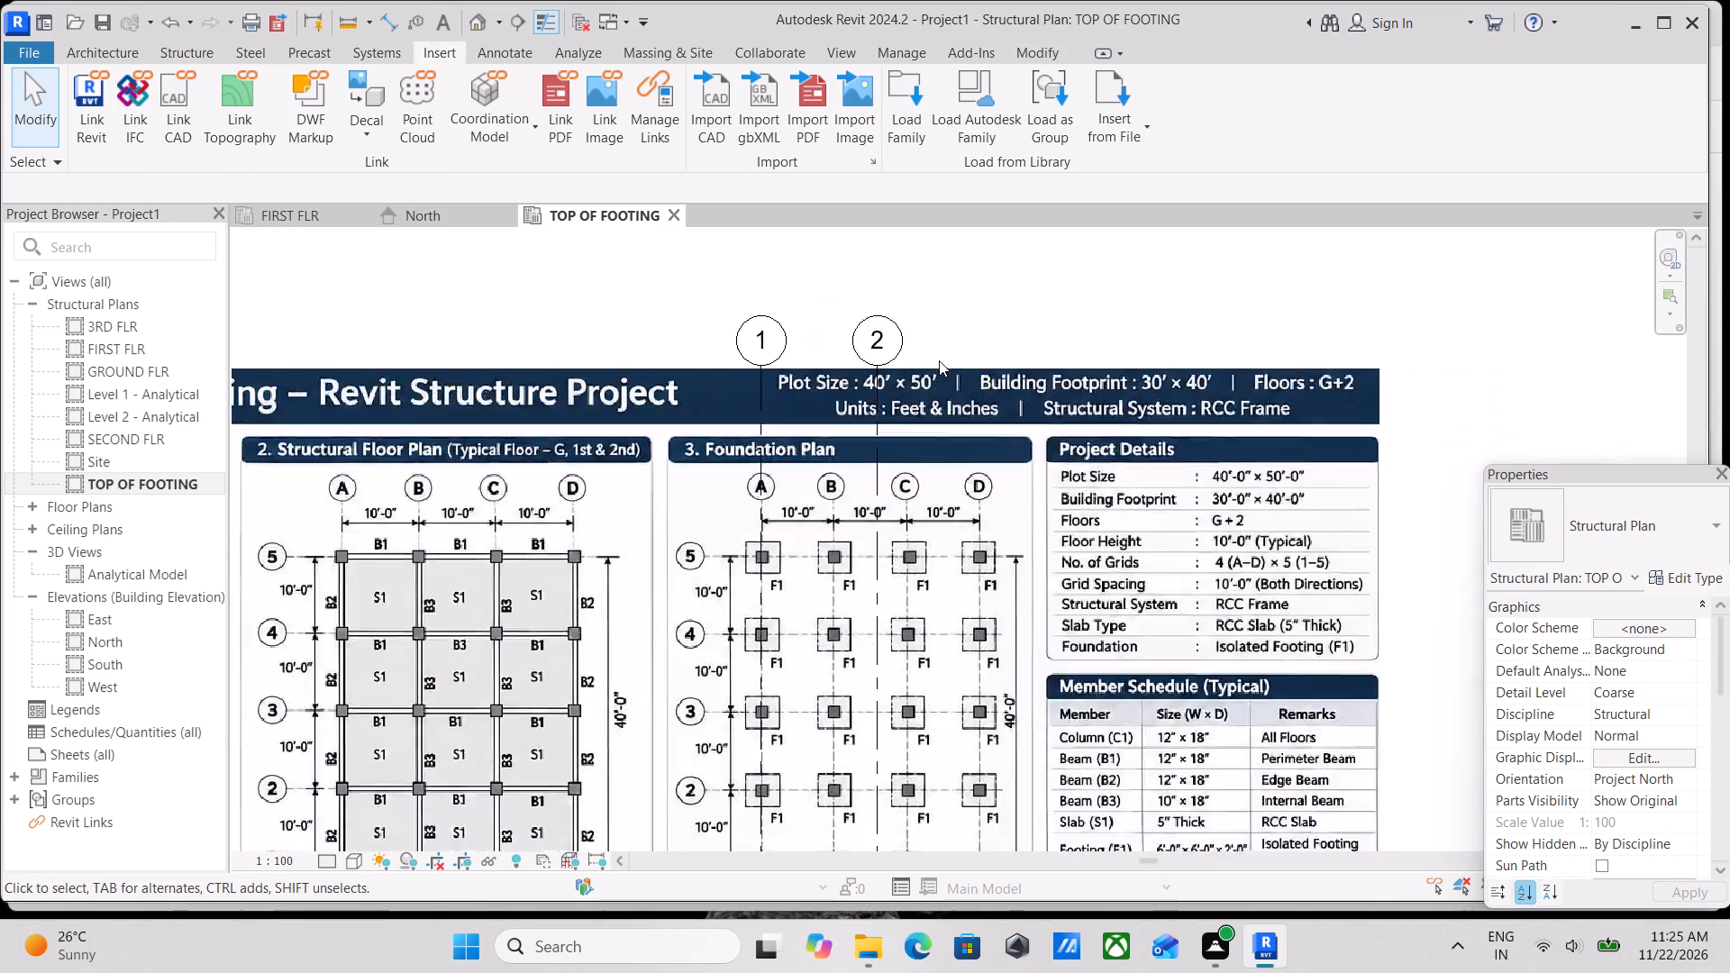
scroll(939, 360, down, 1)
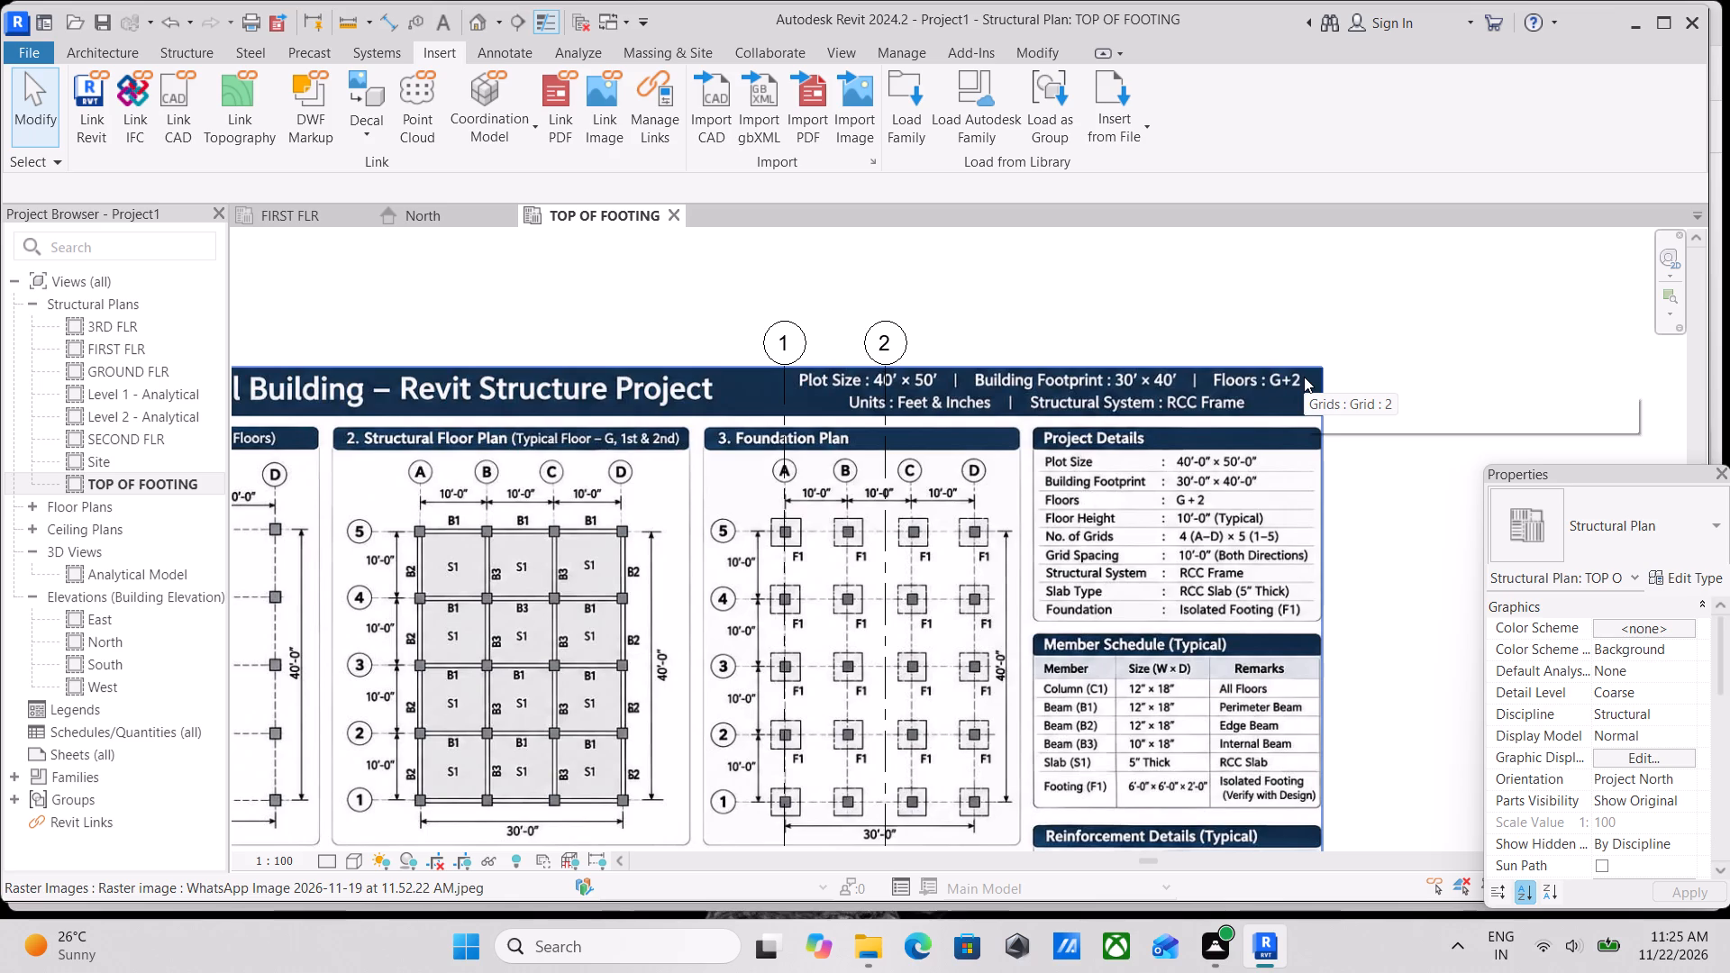
scroll(1304, 377, up, 2)
scroll(1304, 377, down, 2)
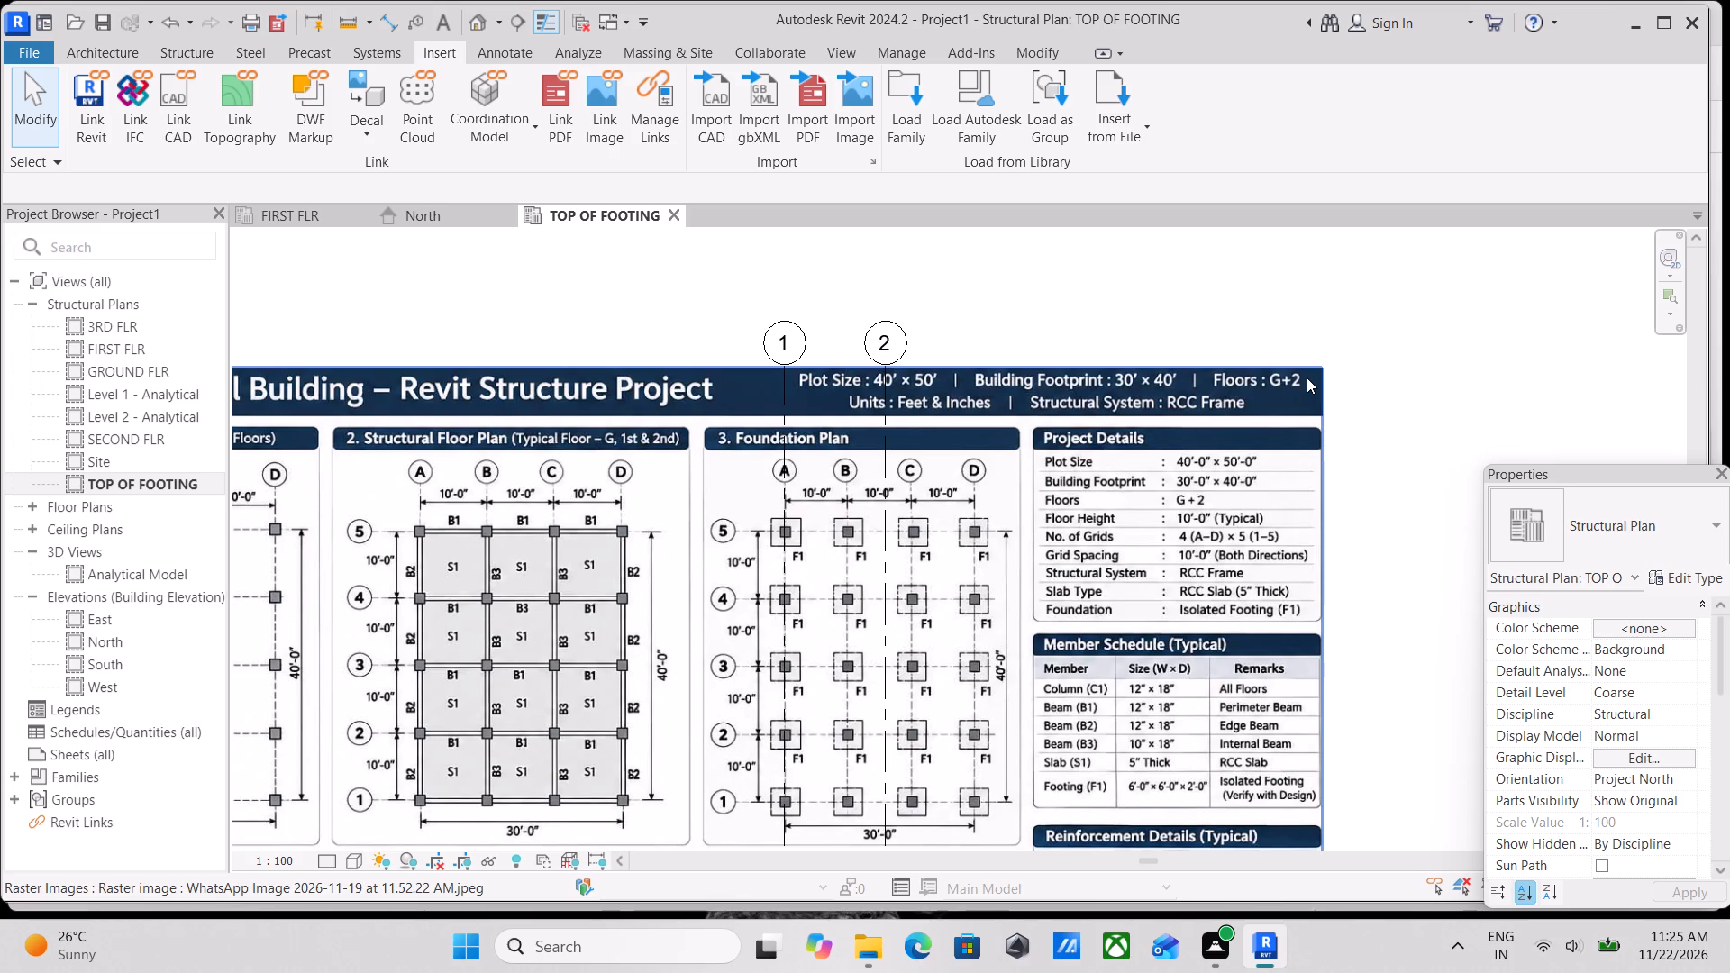
scroll(1307, 377, up, 2)
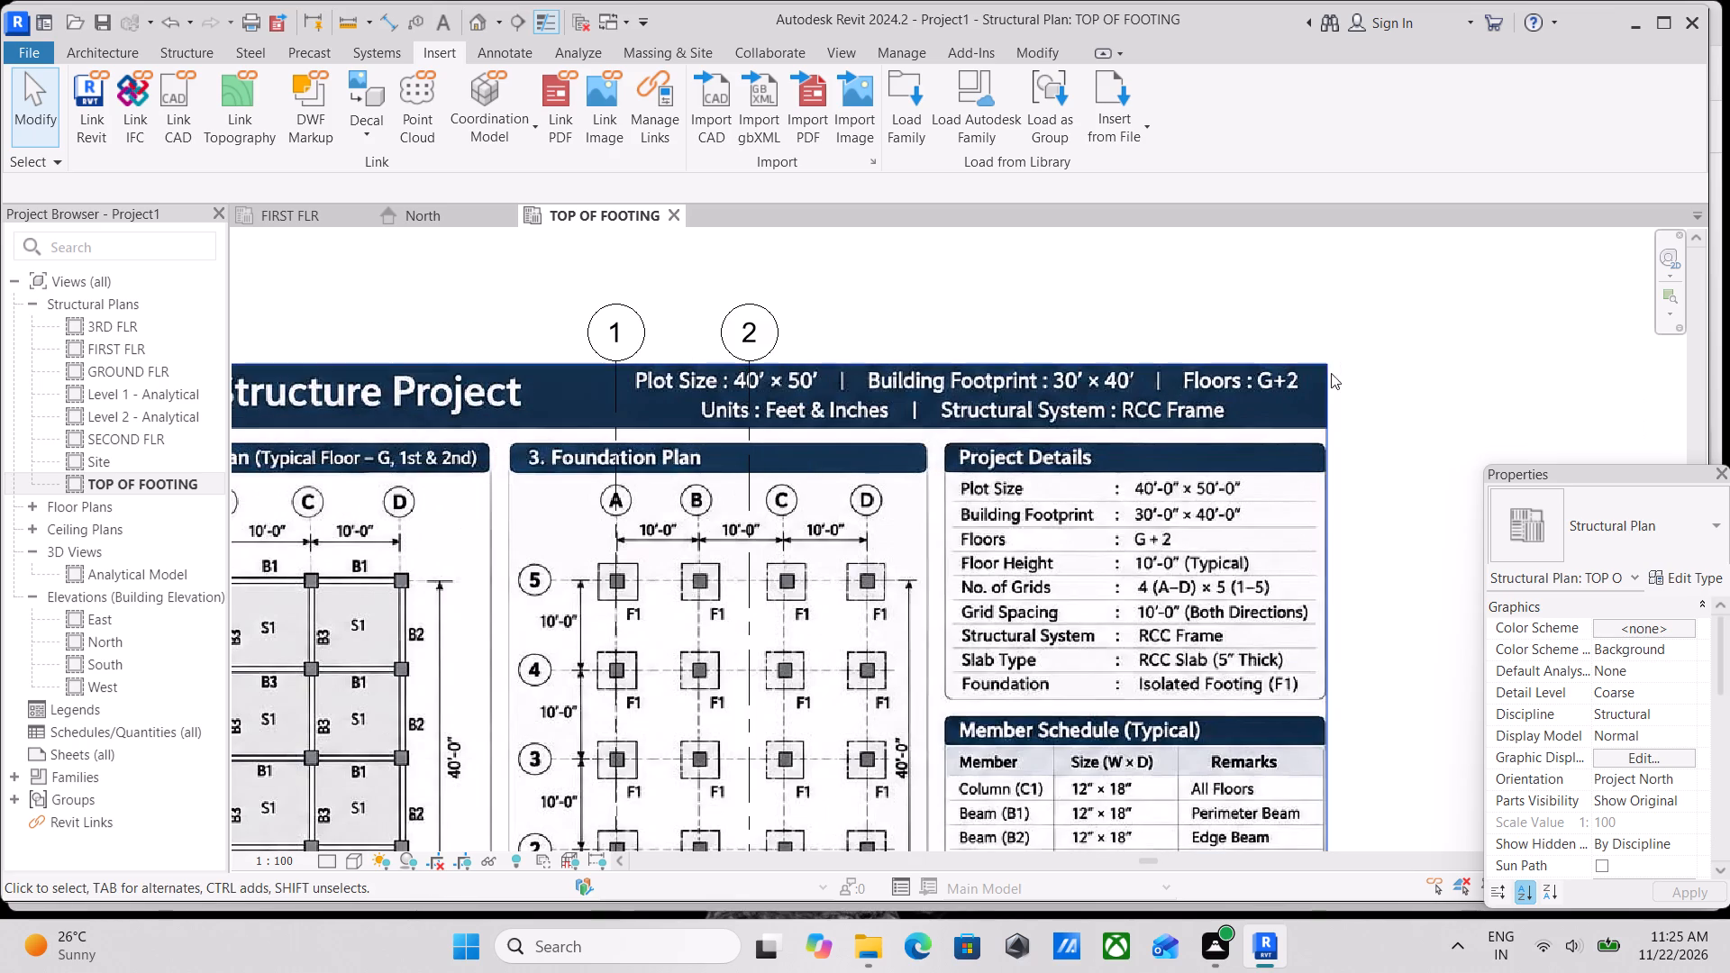
click(1322, 376)
scroll(1268, 386, down, 1)
middle_drag(1266, 386, 1400, 372)
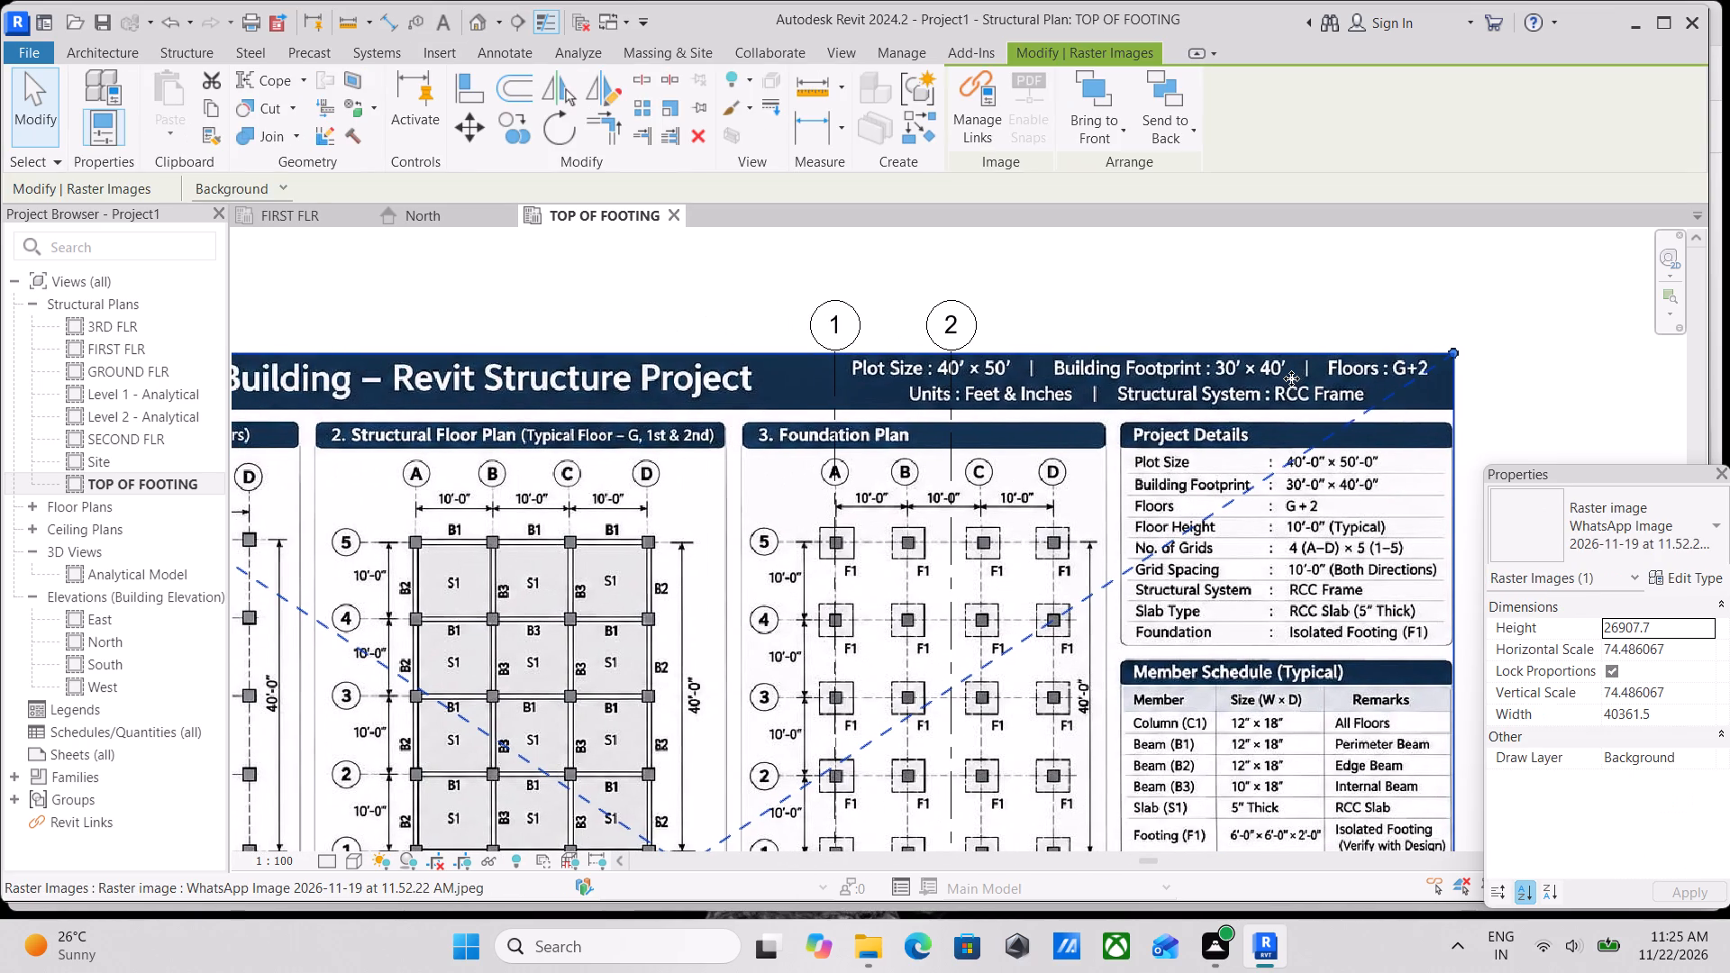
text(HH)
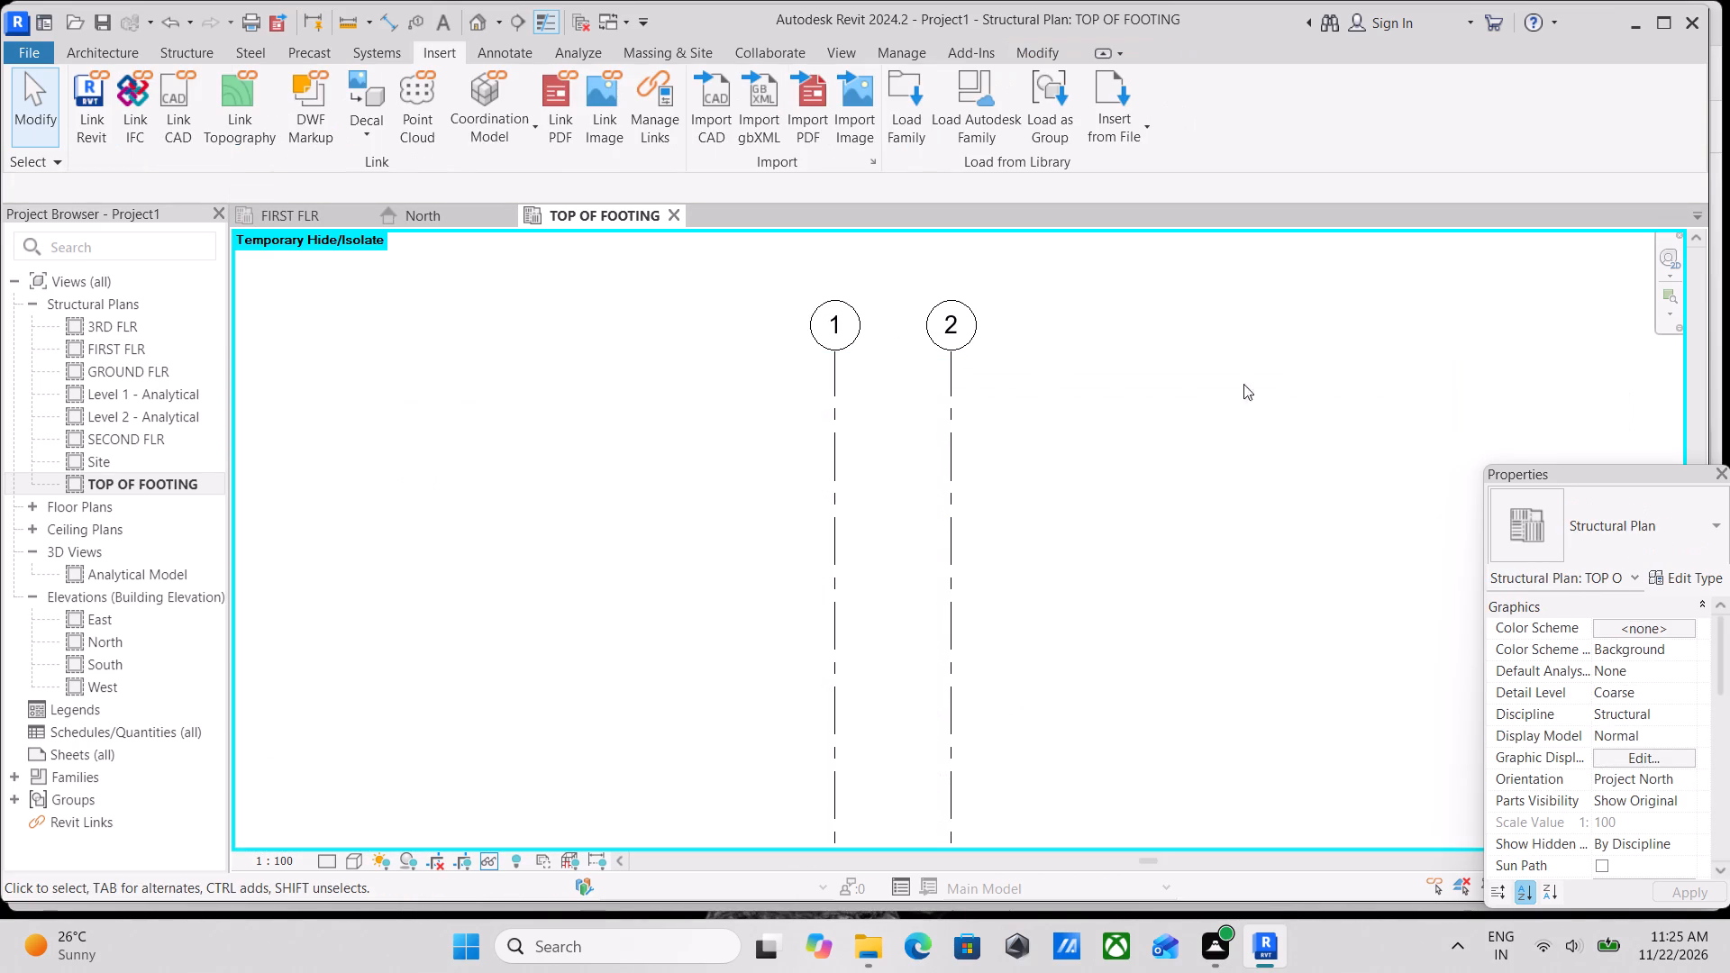
Rename grid 1 as A and grid 2 as B.
middle_drag(961, 433, 923, 517)
scroll(782, 412, up, 4)
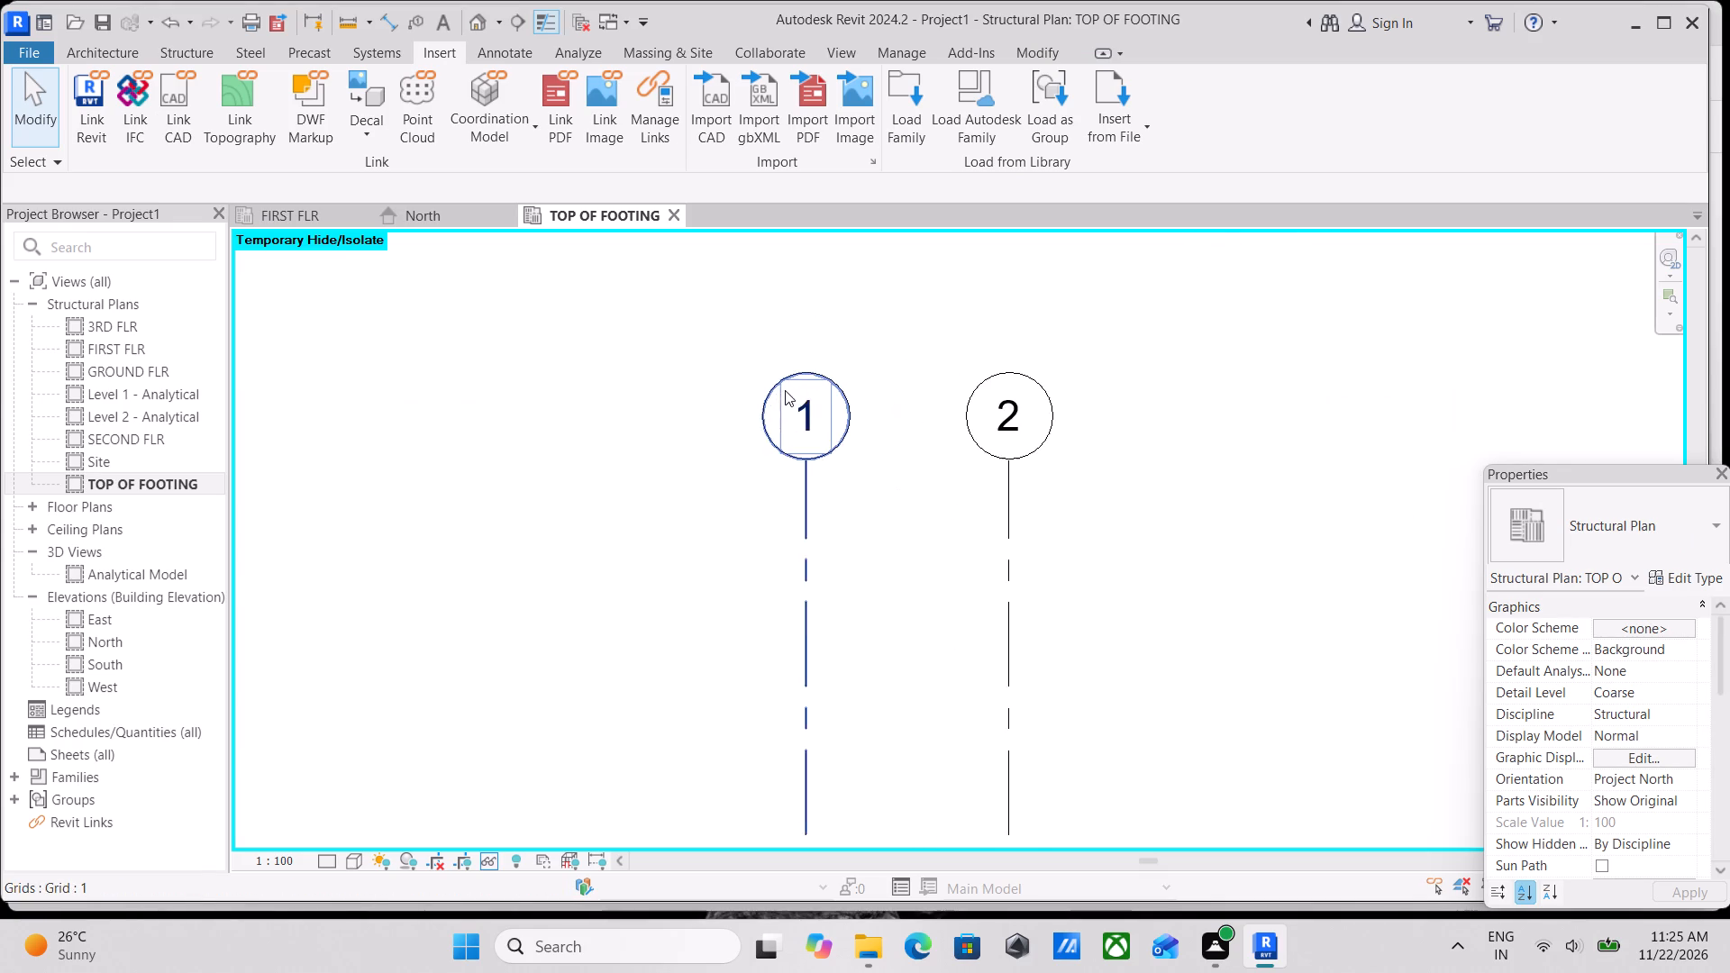
scroll(818, 400, up, 2)
double_click(809, 414)
key(a)
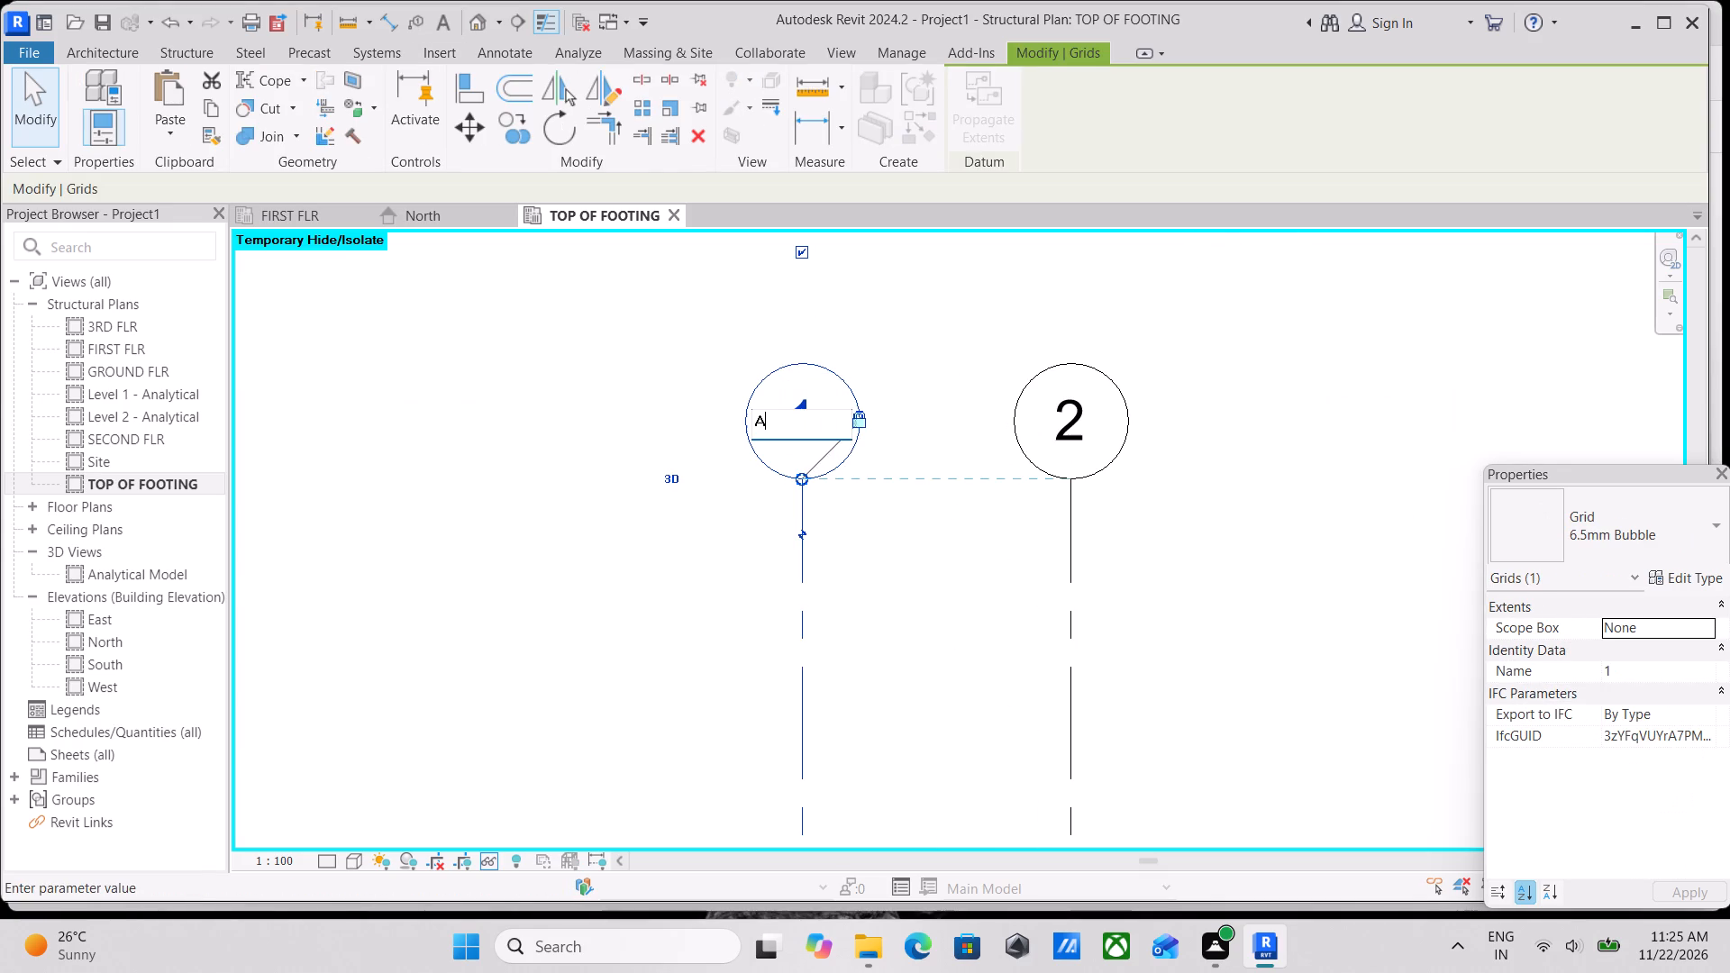
key(Return)
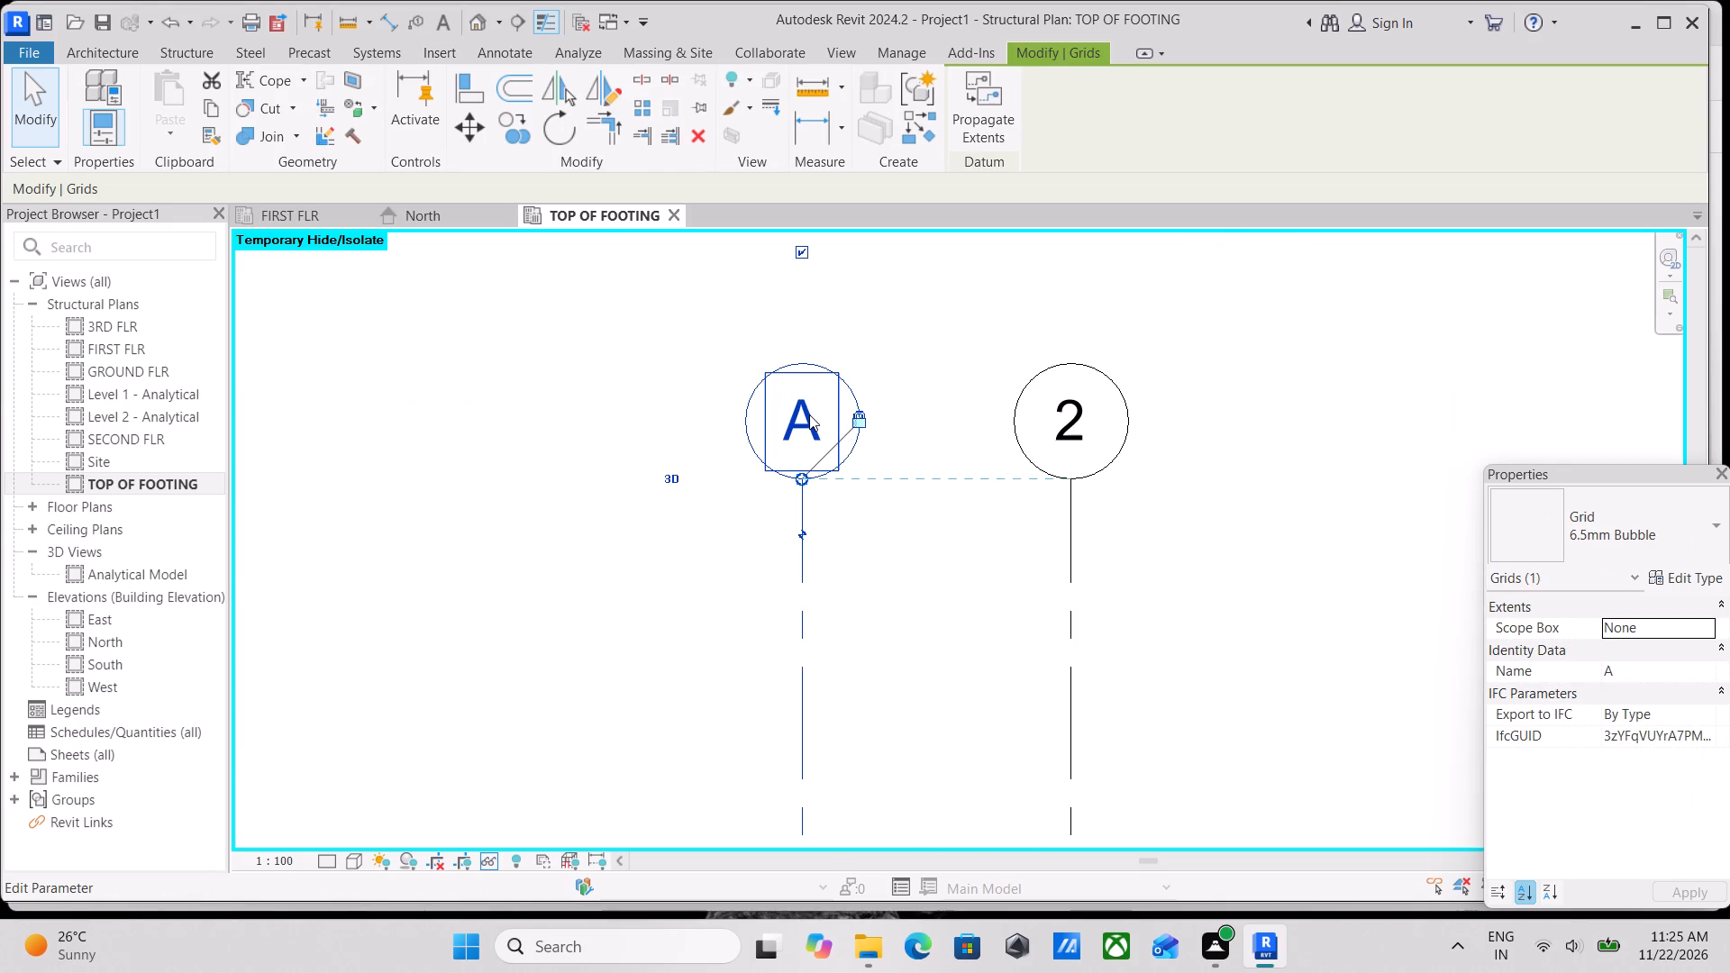
double_click(1065, 414)
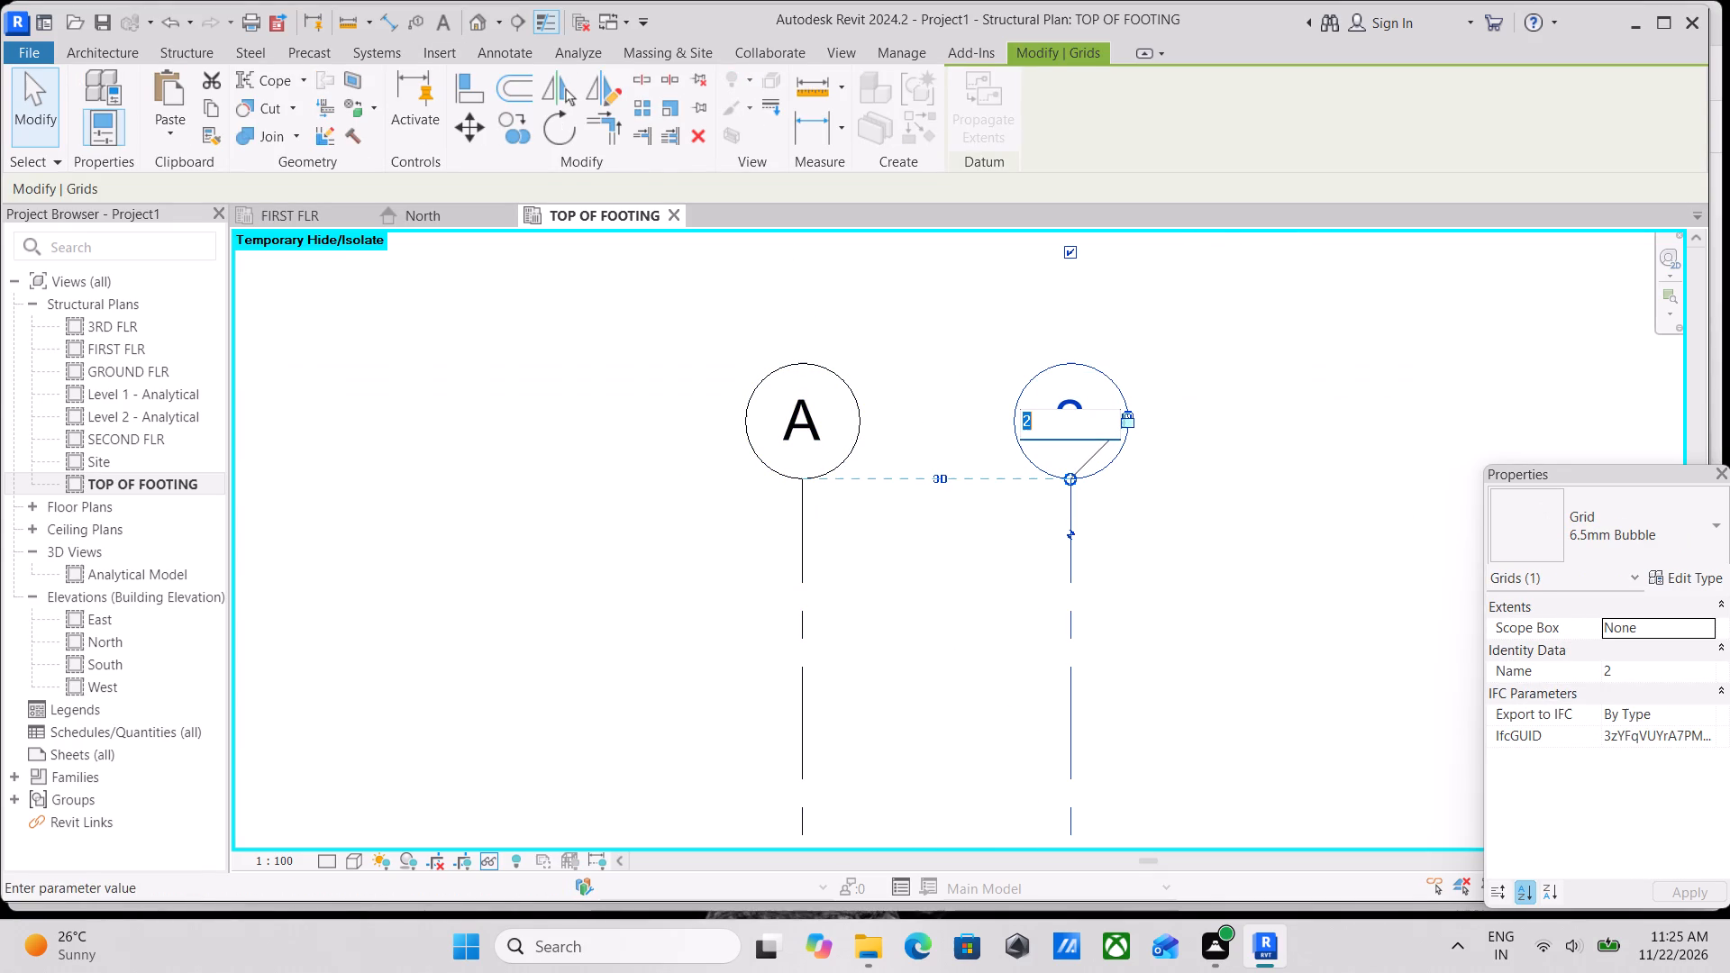
key(b)
key(Return)
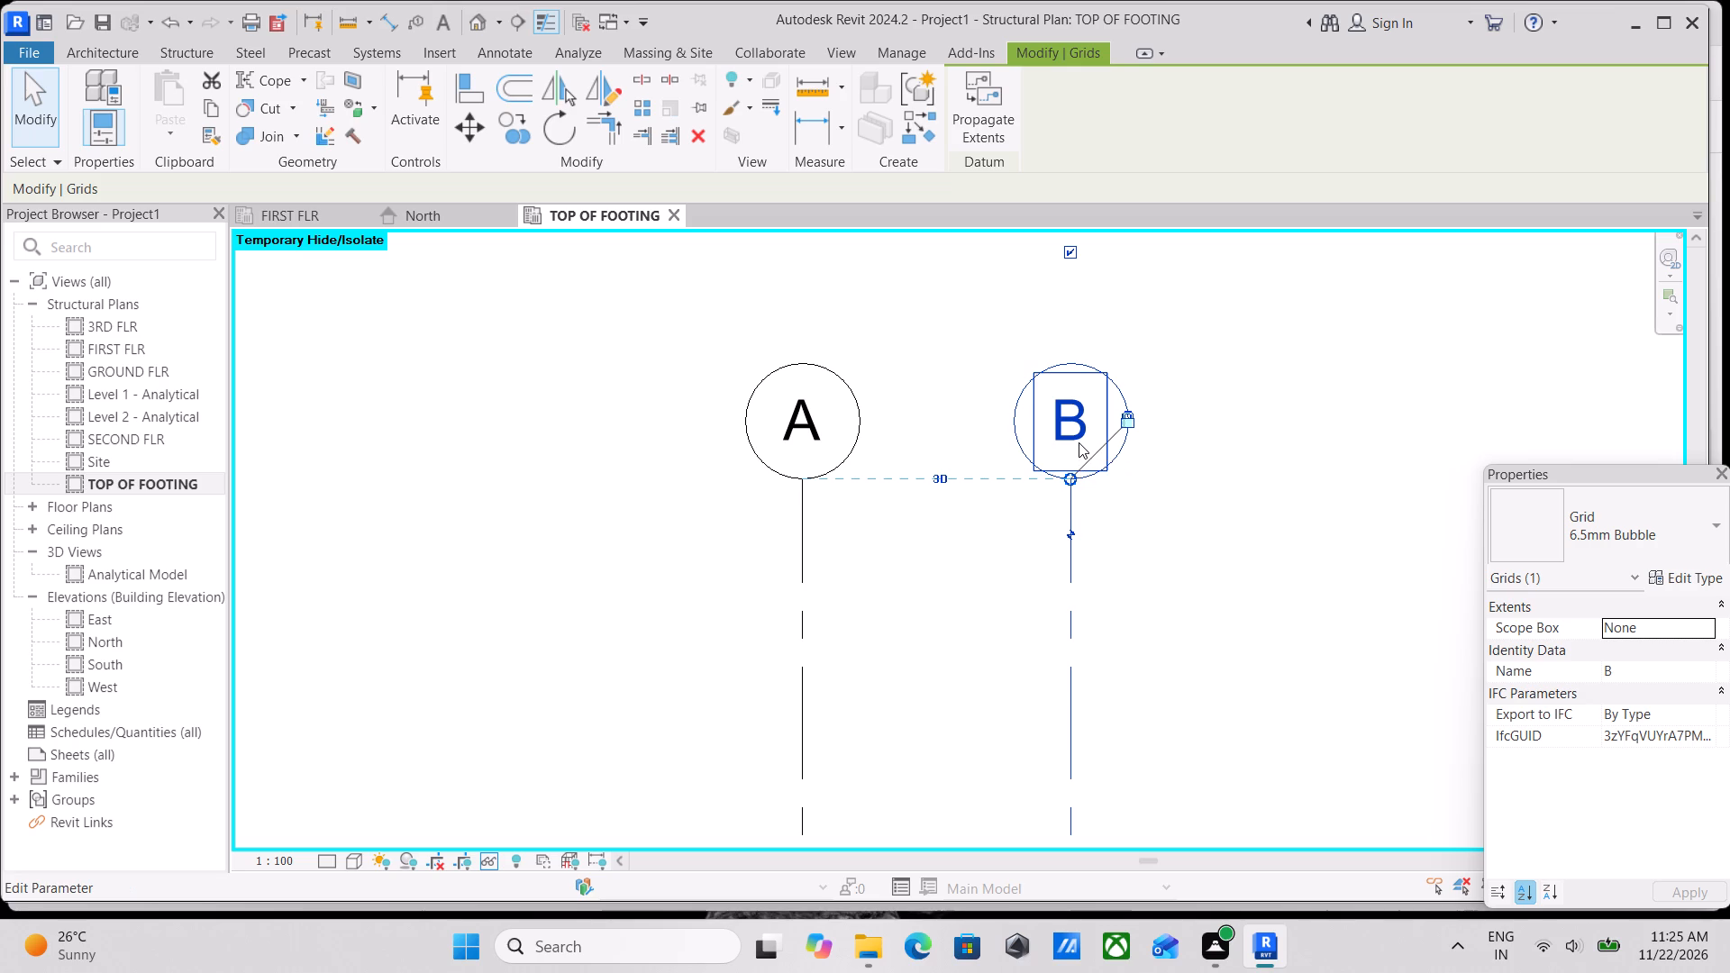
scroll(1106, 483, up, 3)
middle_drag(1114, 384, 979, 383)
key(Escape)
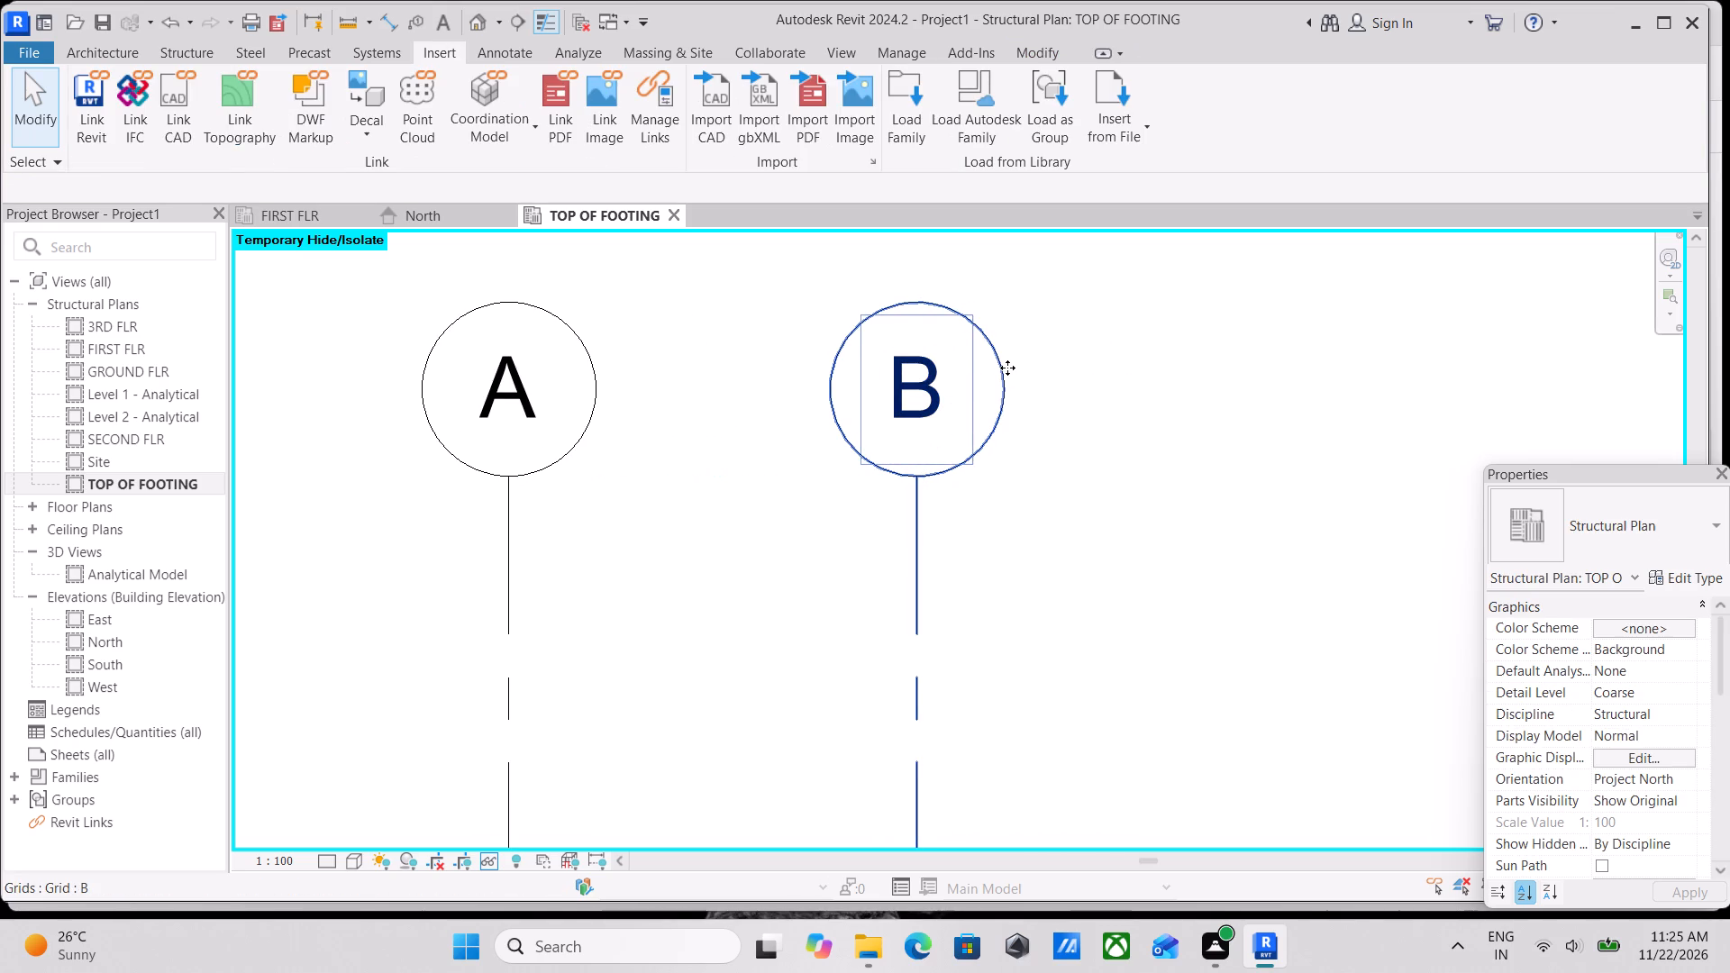
Place another grid by Pick Lines at a 10' offset from grid B, on the side away from grid A.
text(GR)
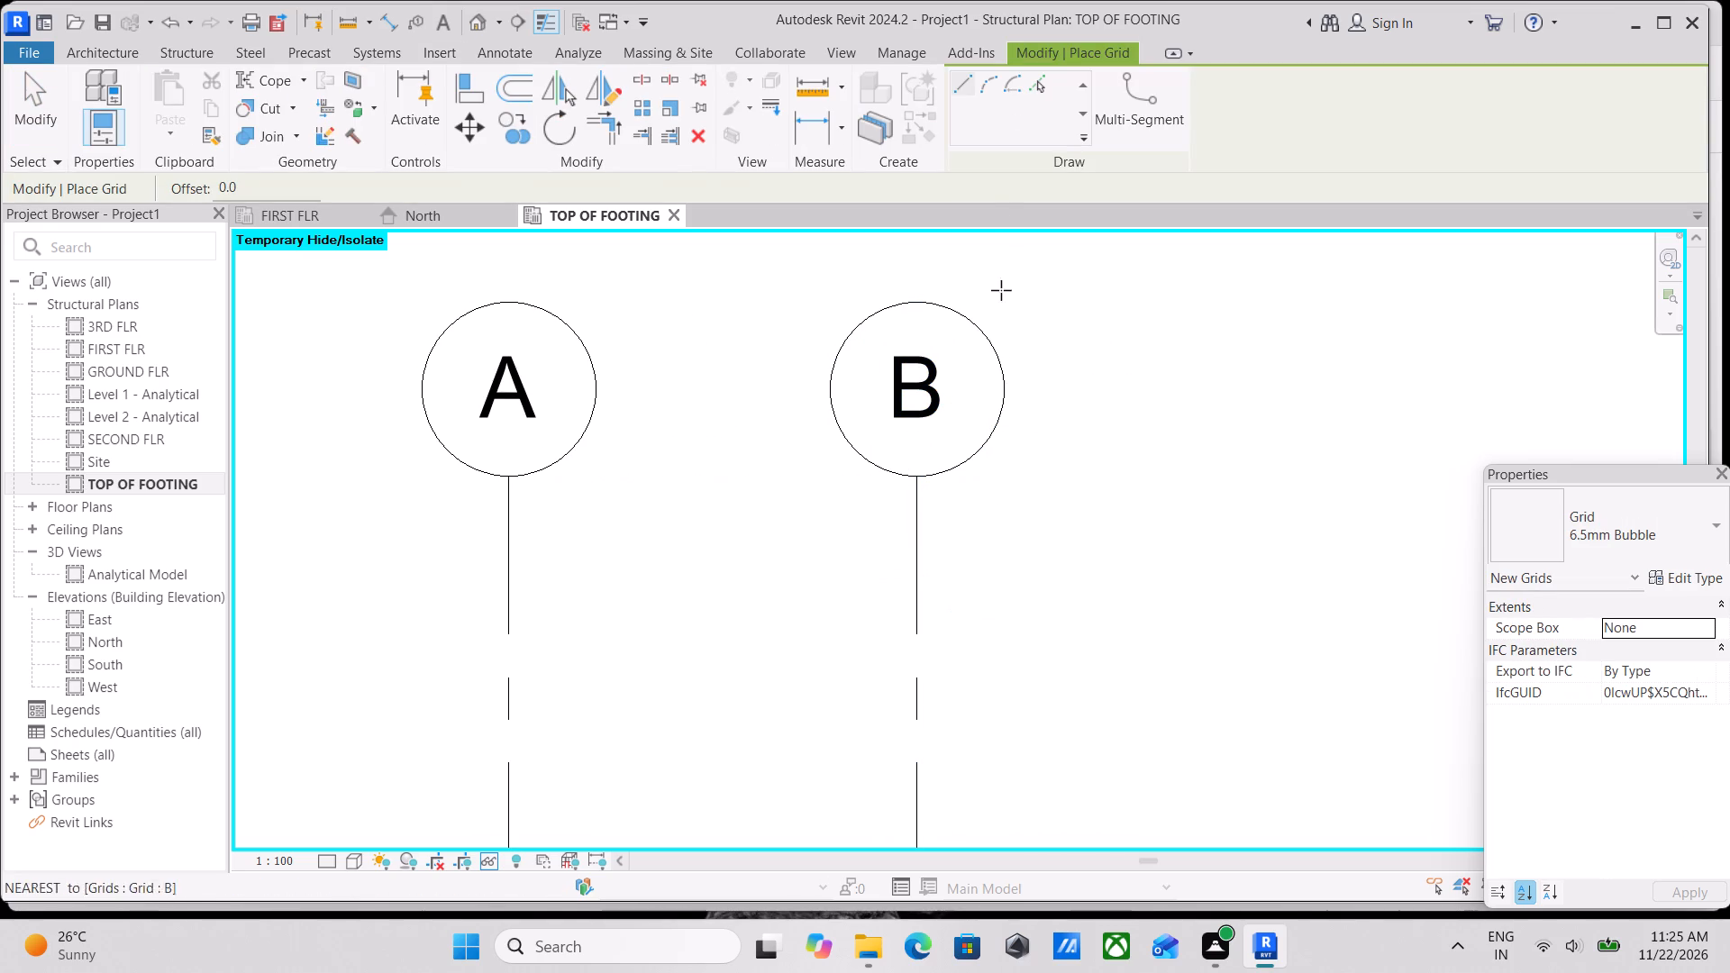
click(1040, 83)
scroll(945, 550, down, 3)
middle_drag(945, 550, 916, 507)
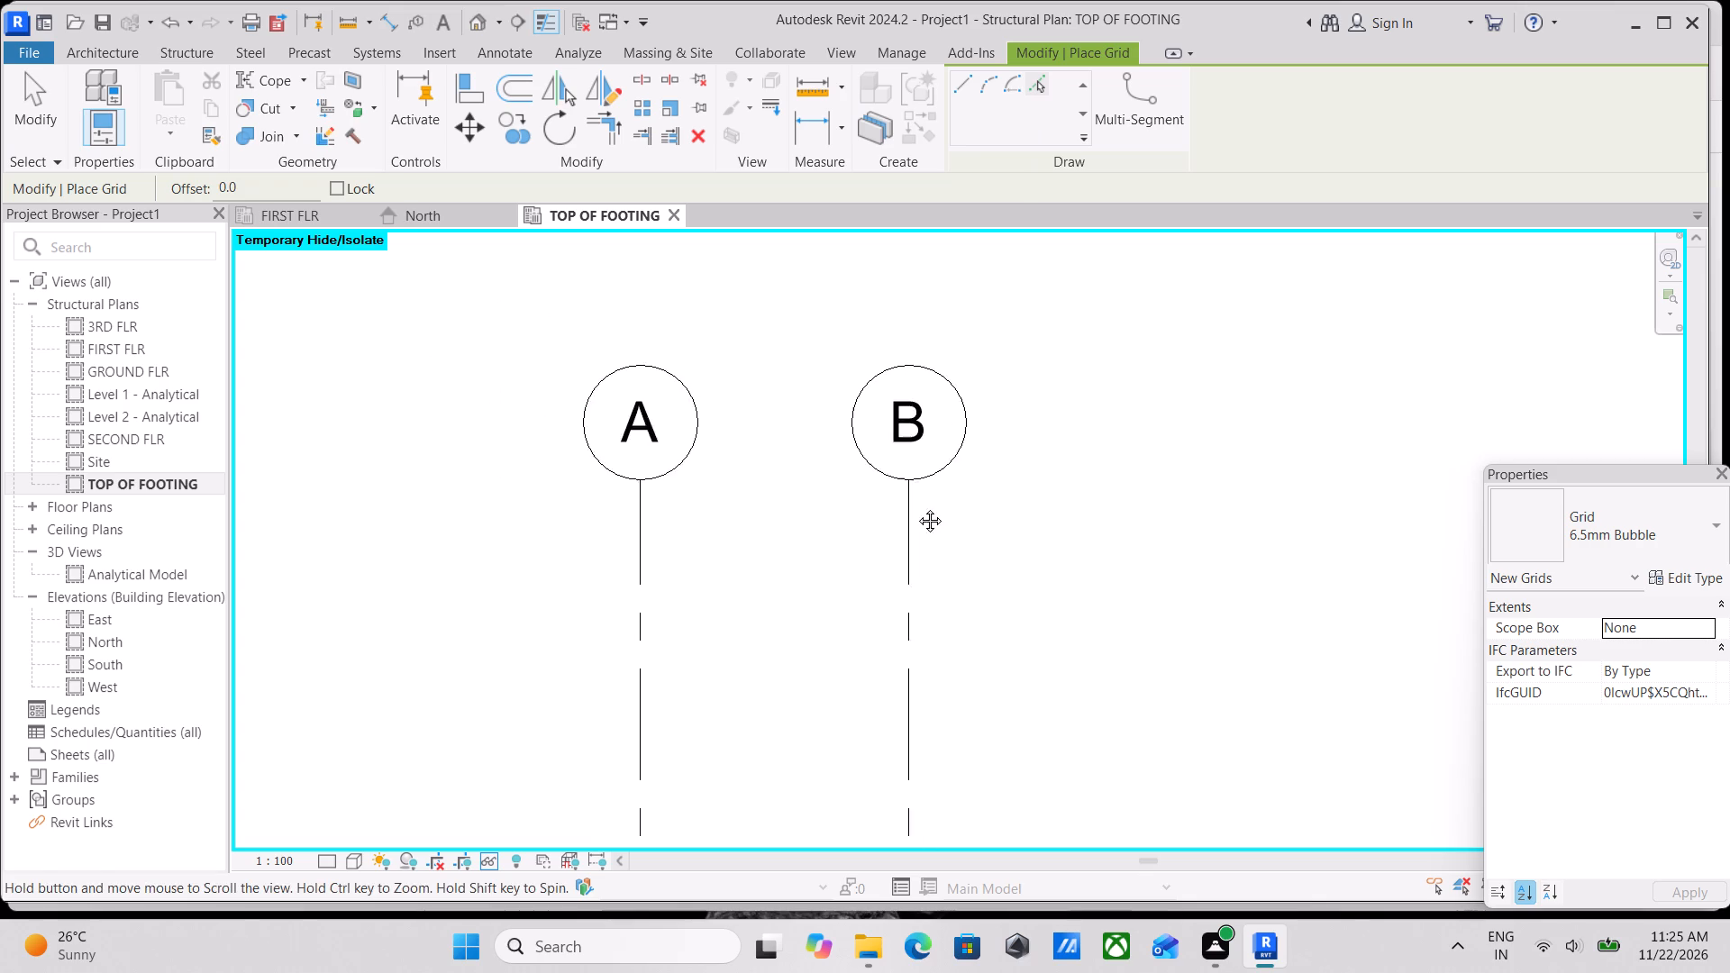
middle_drag(916, 507, 892, 459)
scroll(892, 459, up, 1)
scroll(895, 540, down, 2)
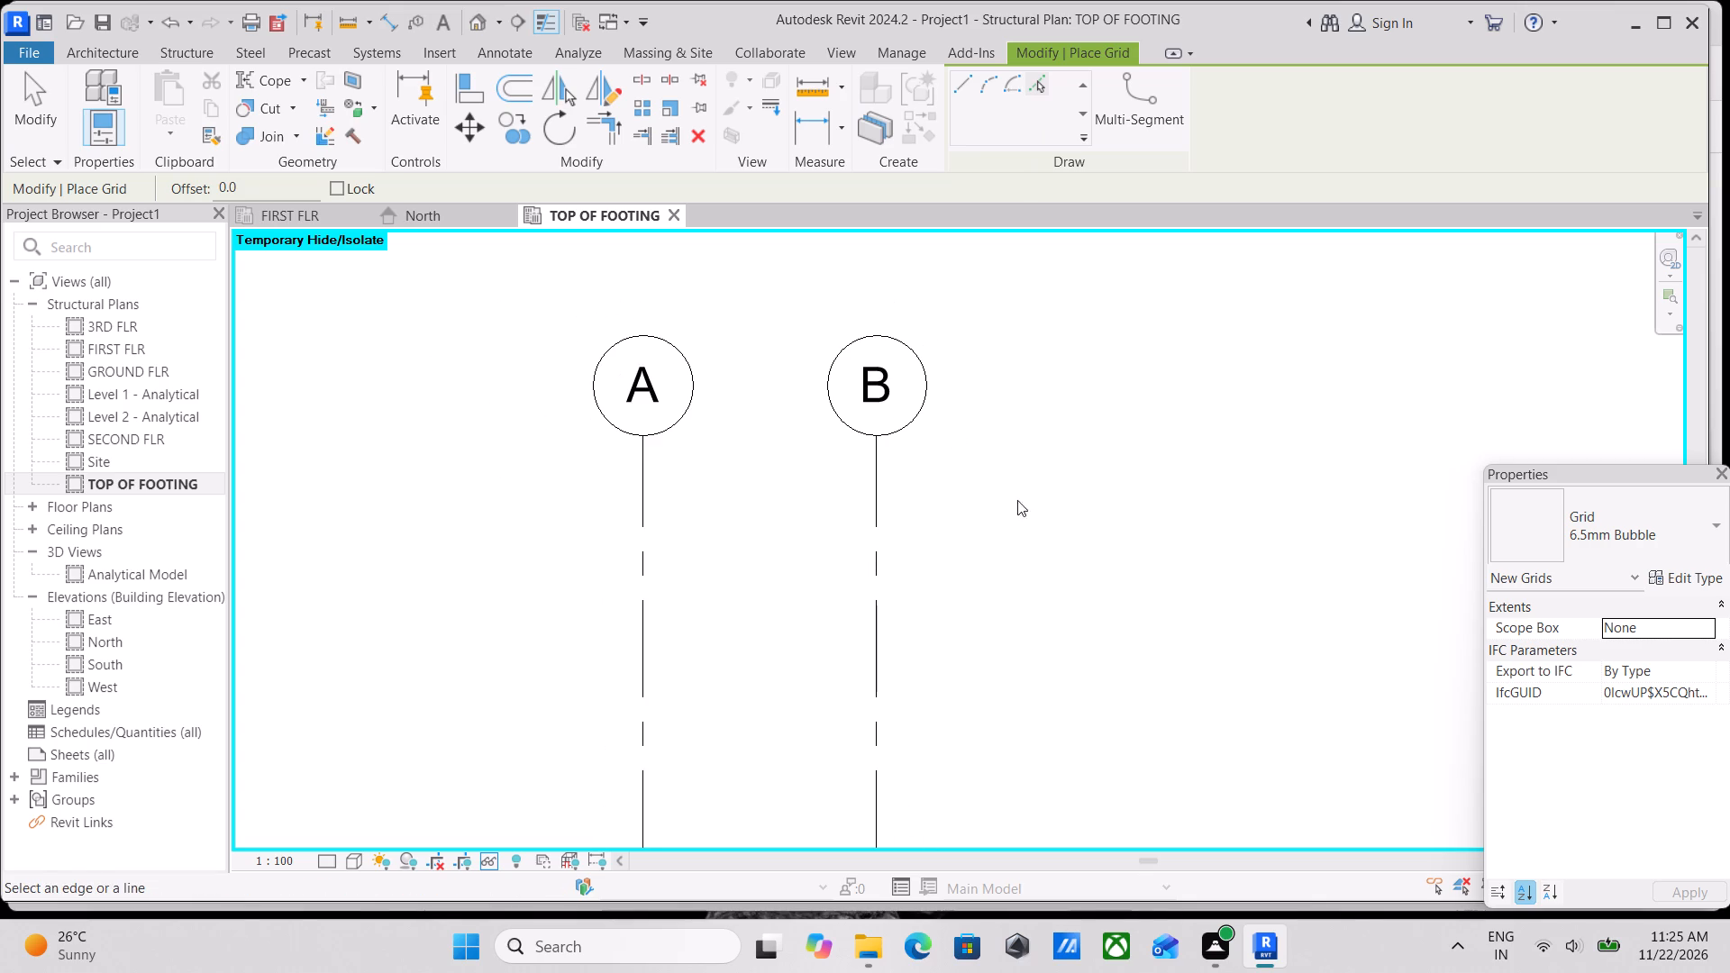
click(1043, 79)
drag(295, 181, 95, 176)
text(10')
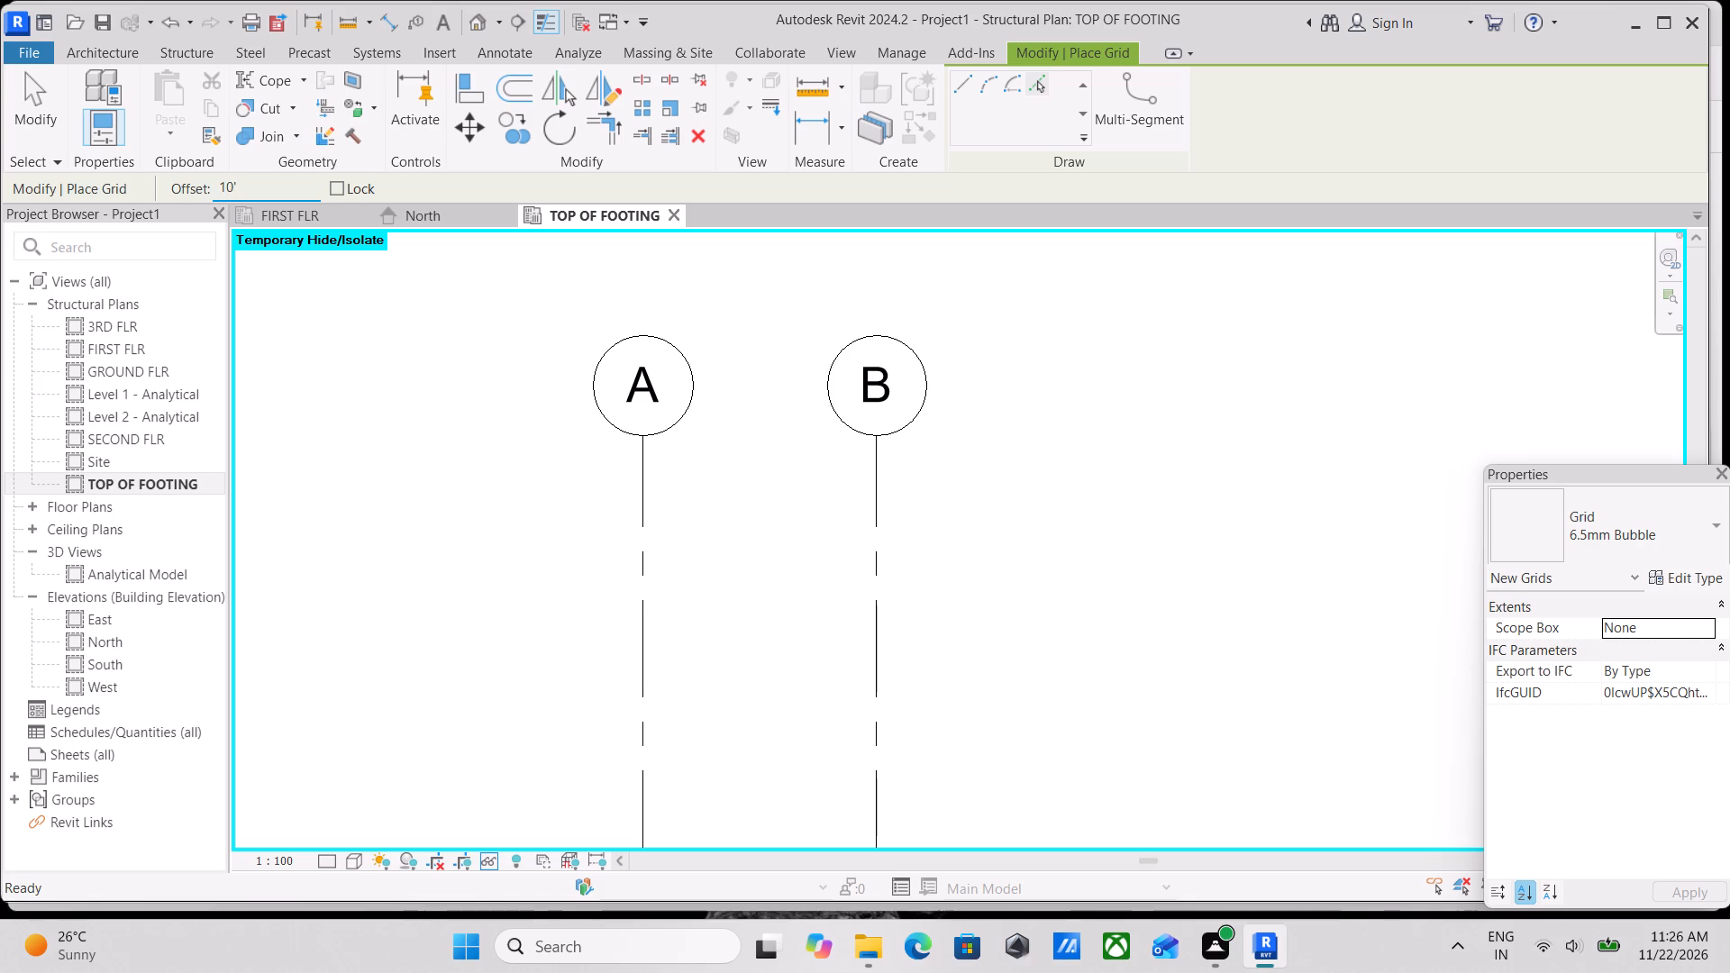
click(879, 650)
middle_drag(986, 623, 858, 595)
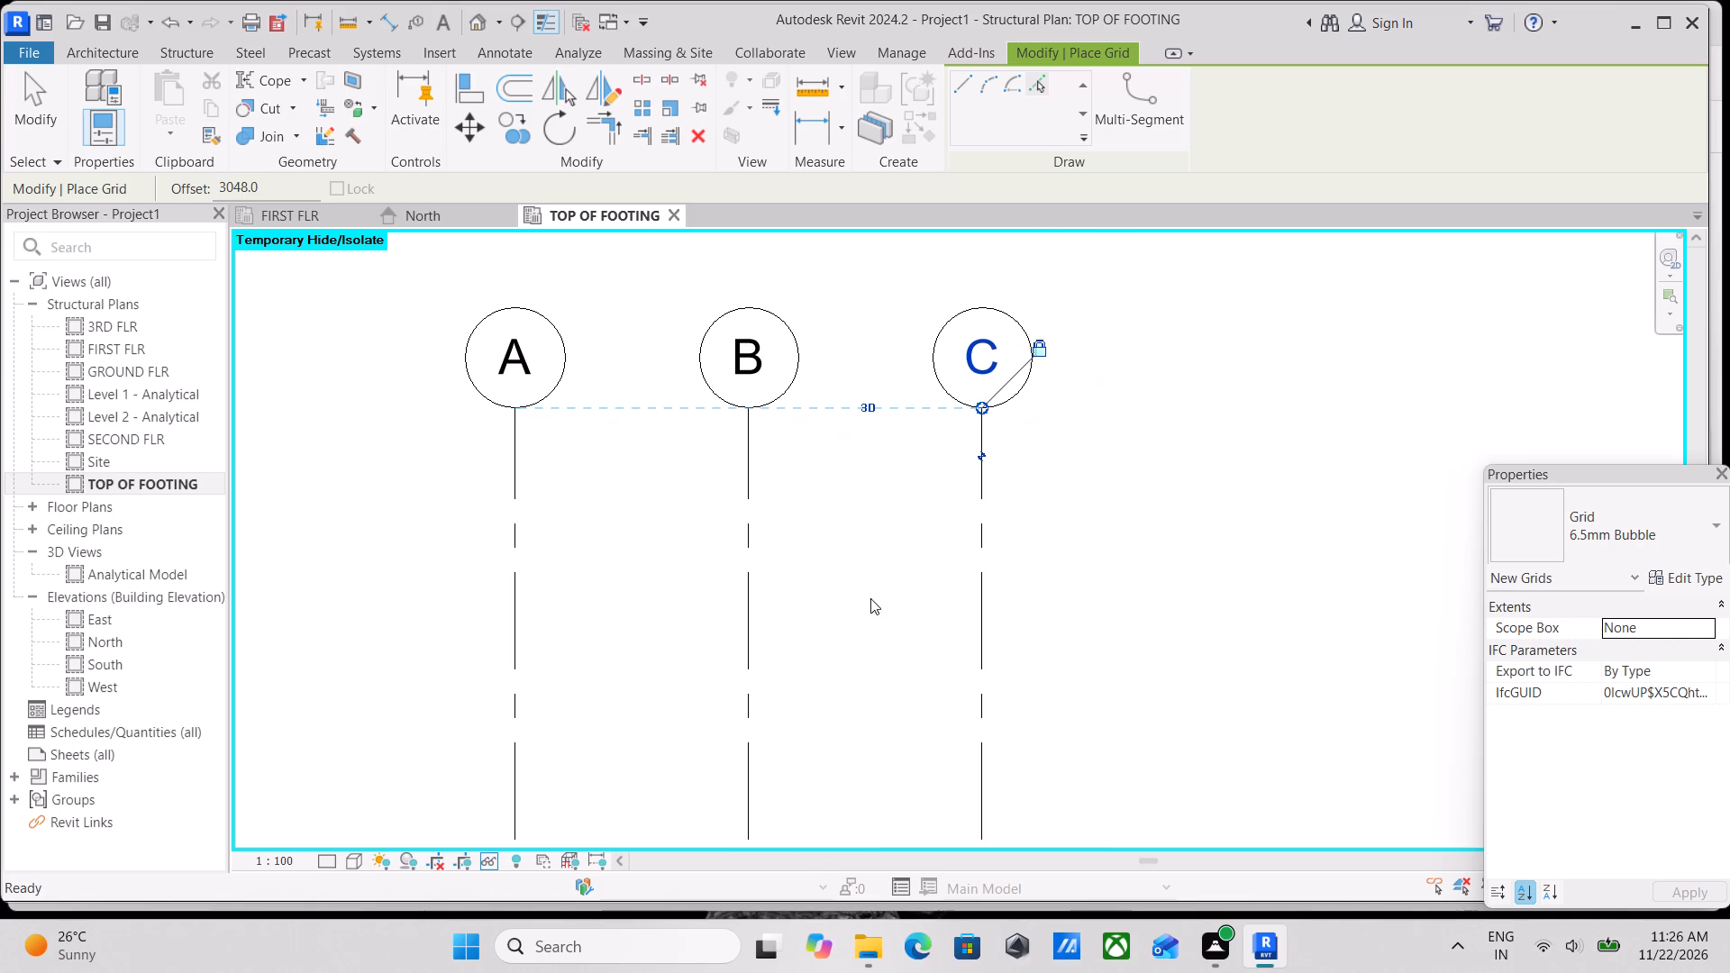
Place another vertical grid by Pick Lines at the 10' offset from grid C, on the side away from grid B.
middle_drag(977, 610, 821, 562)
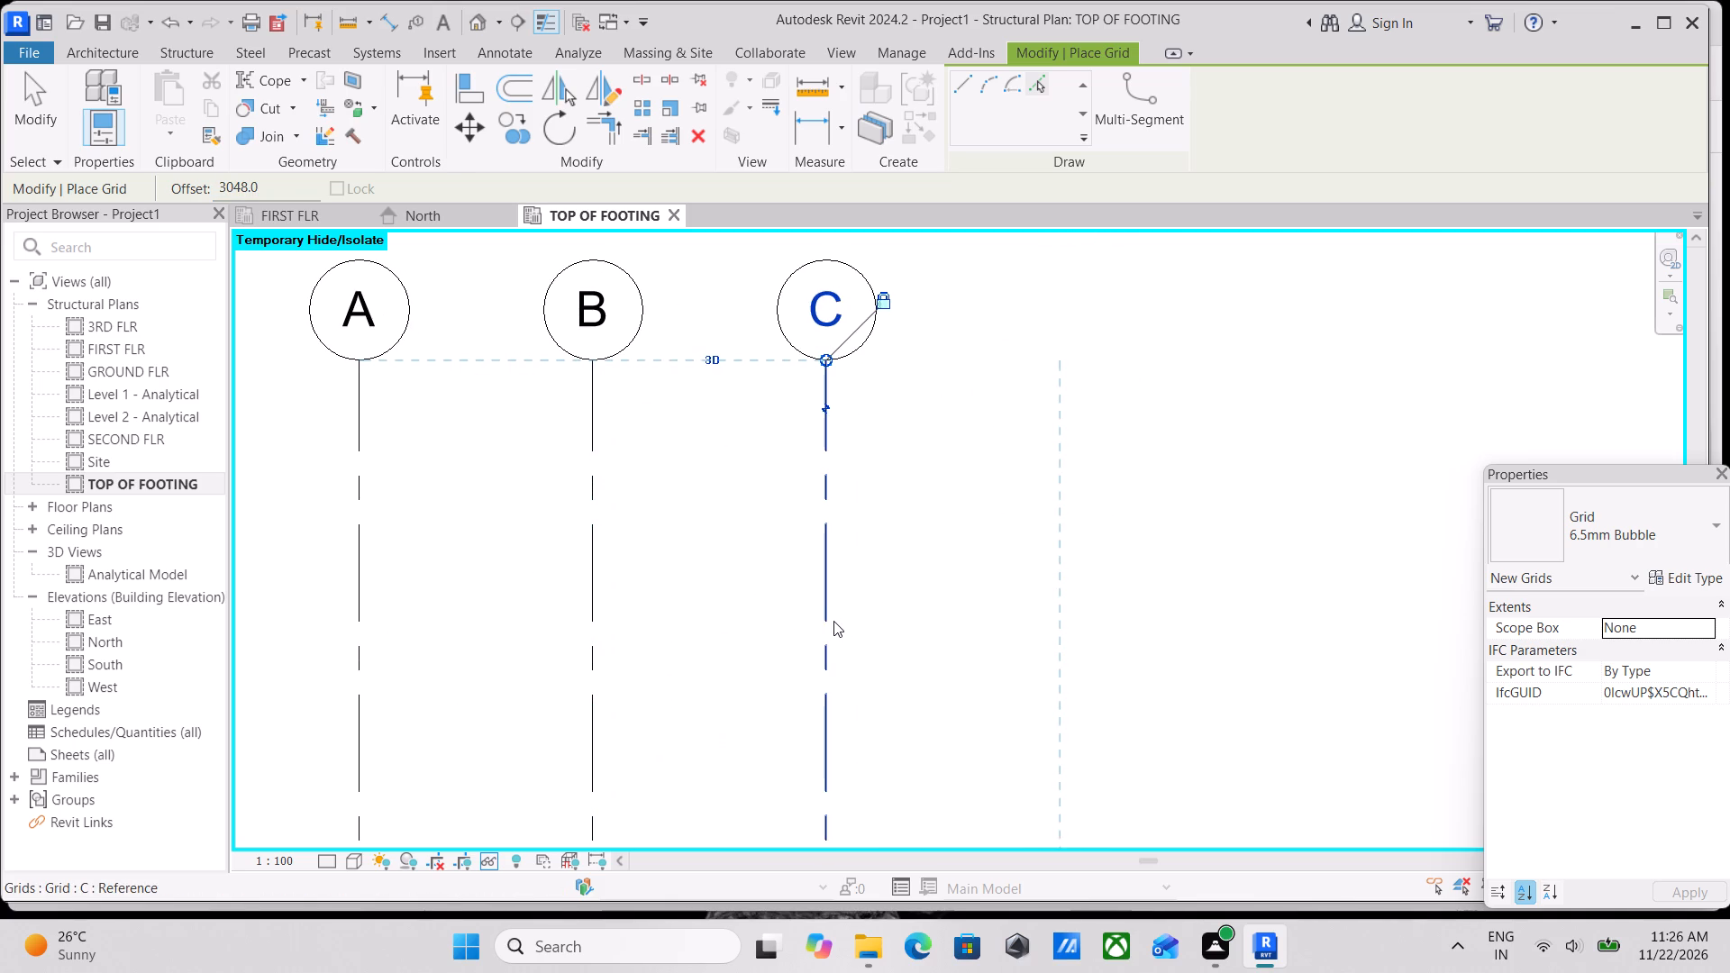
click(833, 621)
scroll(833, 621, down, 3)
key(Escape)
scroll(853, 601, up, 3)
key(Escape)
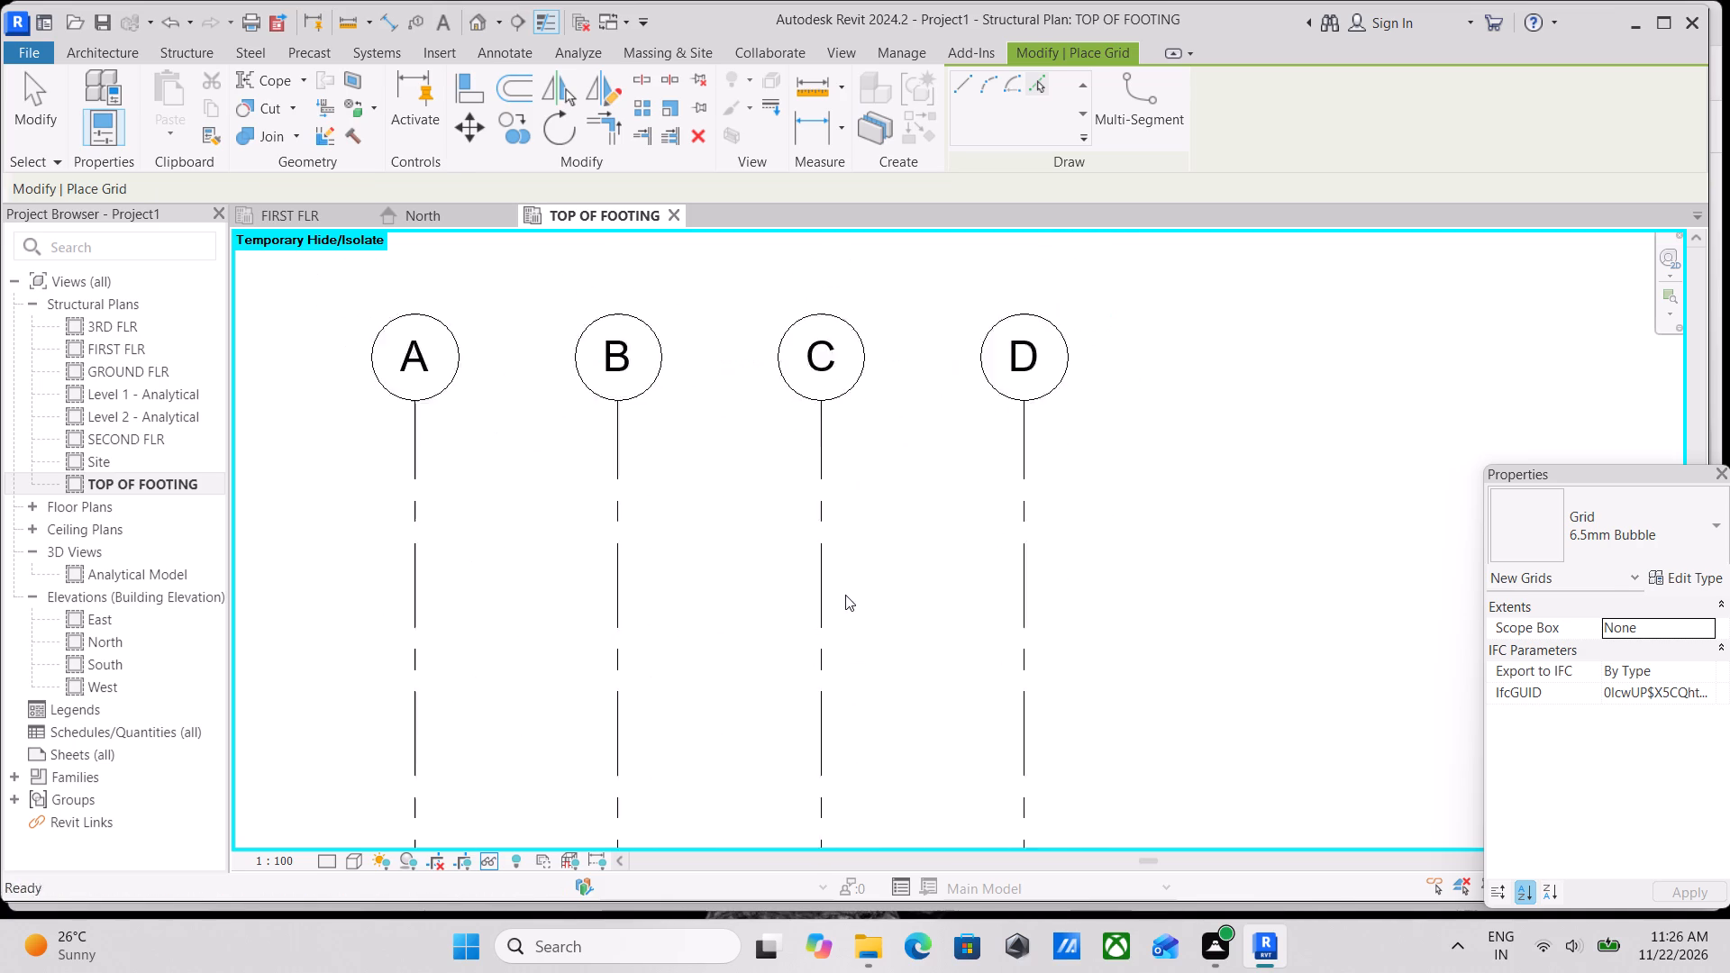
scroll(726, 490, down, 1)
middle_drag(731, 497, 793, 636)
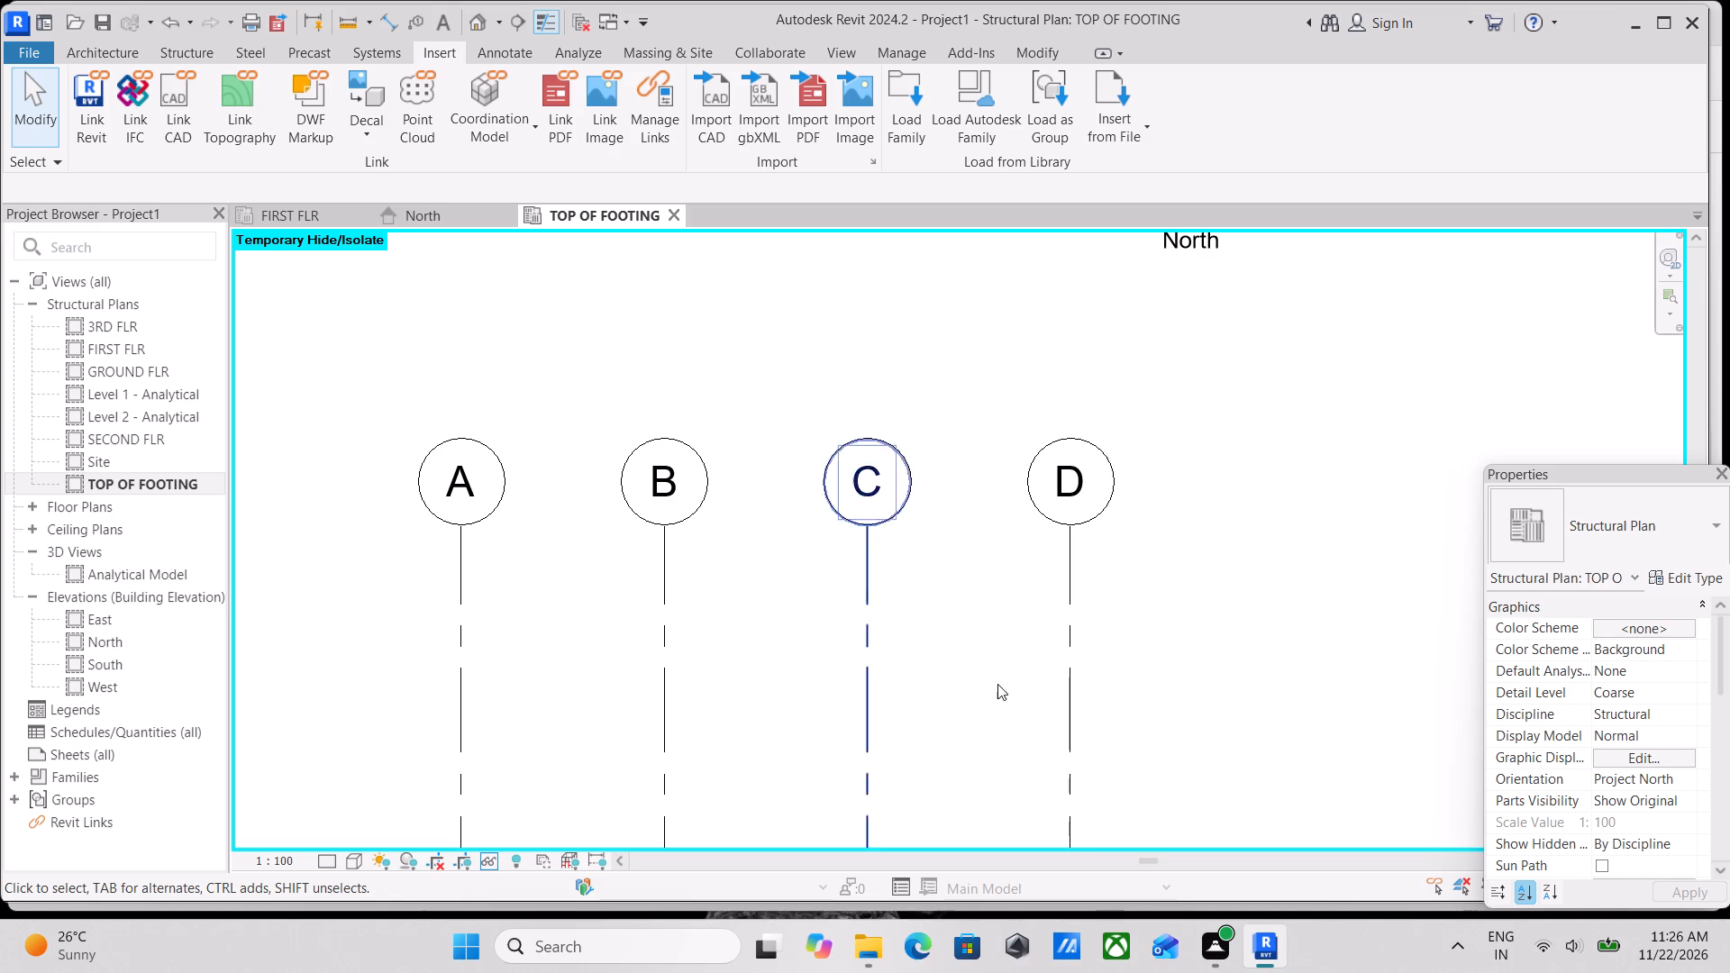
scroll(1005, 686, up, 4)
middle_drag(792, 508, 1010, 541)
key(Escape)
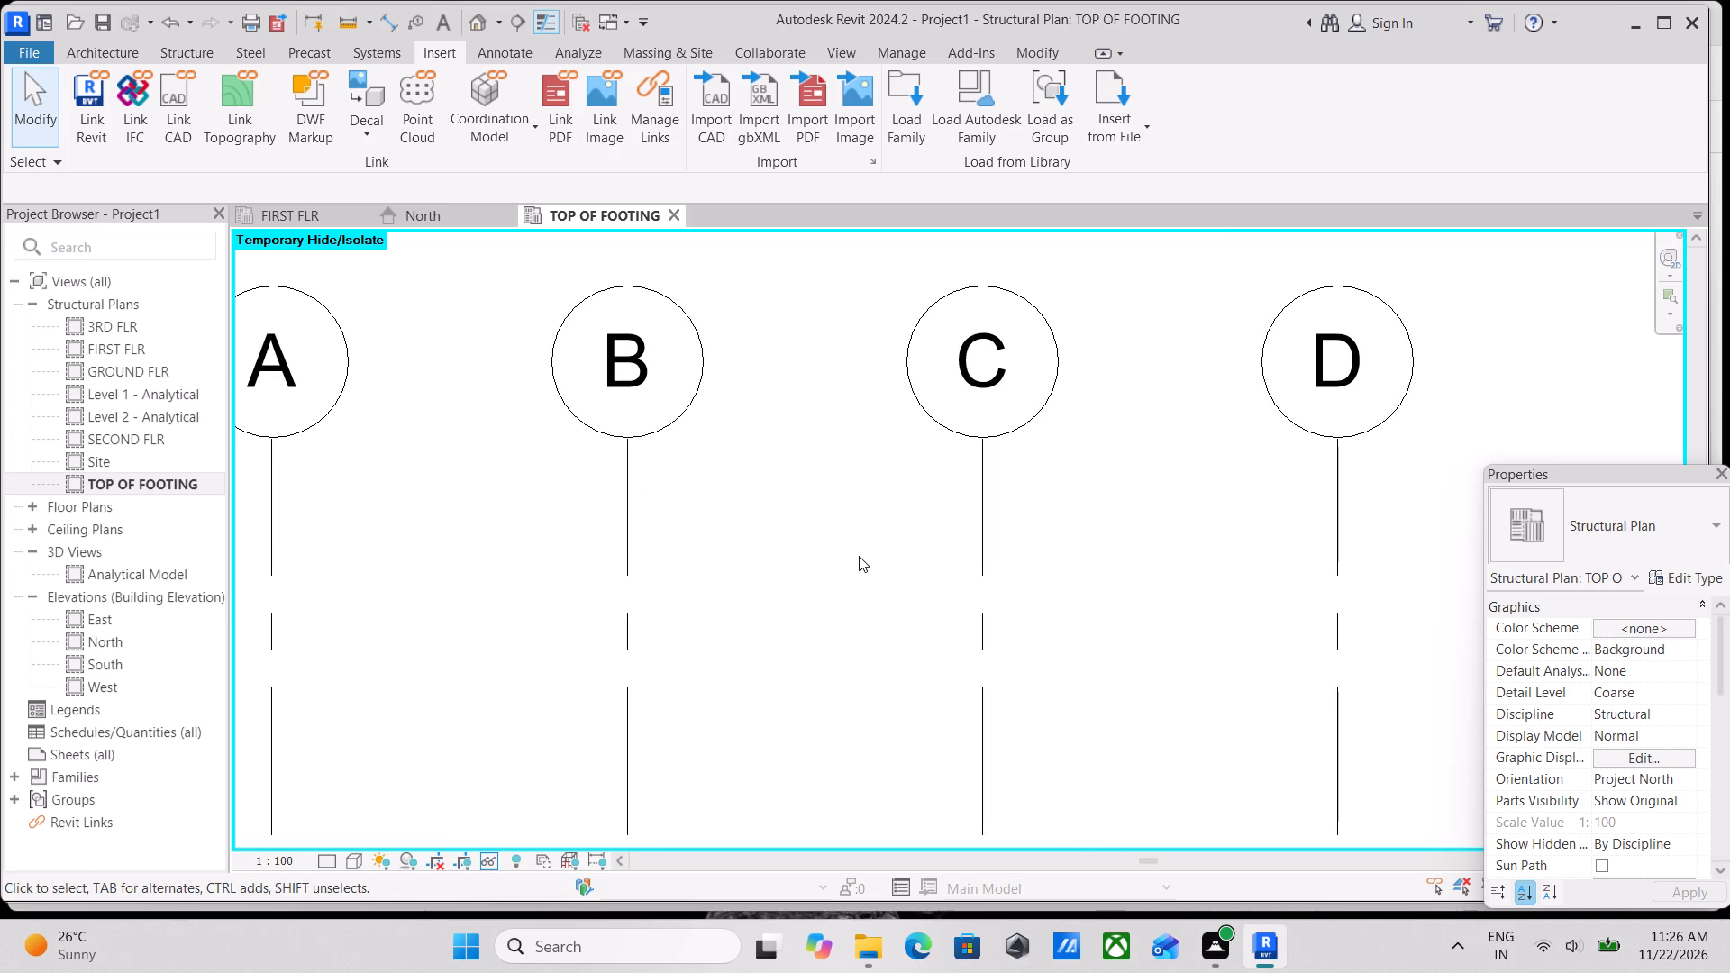
Draw a horizontal grid line across grids A to D just below their bubbles, running from outside grid A to beyond grid D.
text(GR)
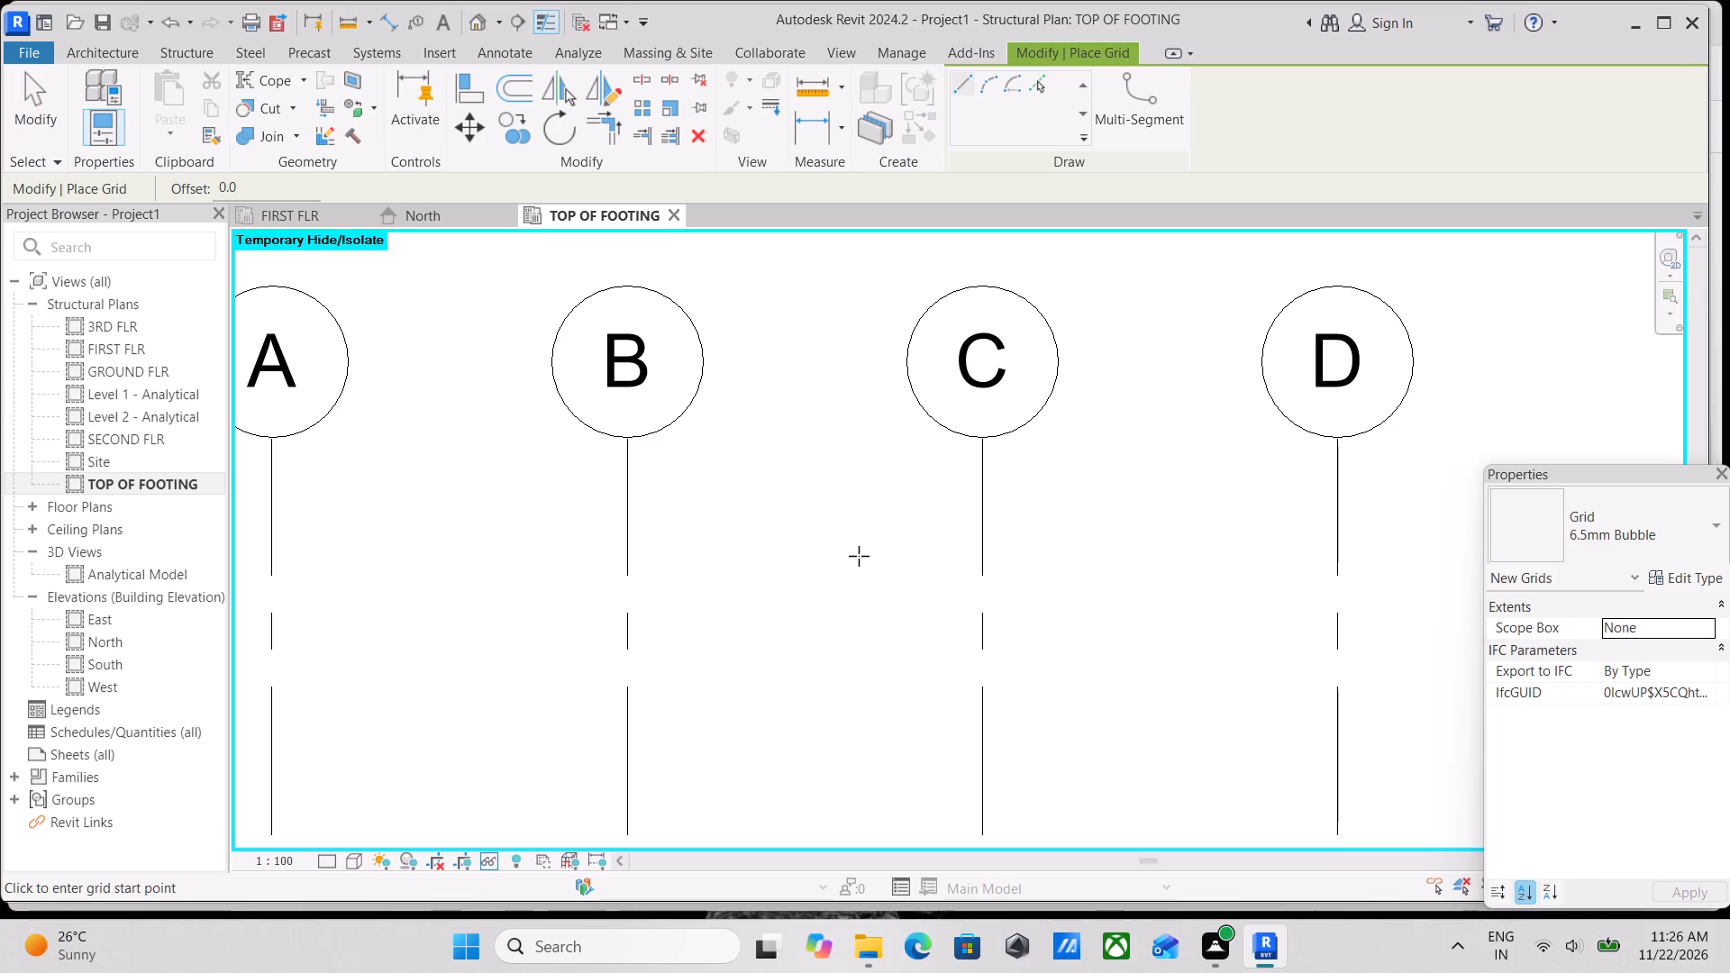
scroll(861, 559, down, 4)
middle_drag(758, 525, 904, 528)
scroll(904, 528, up, 1)
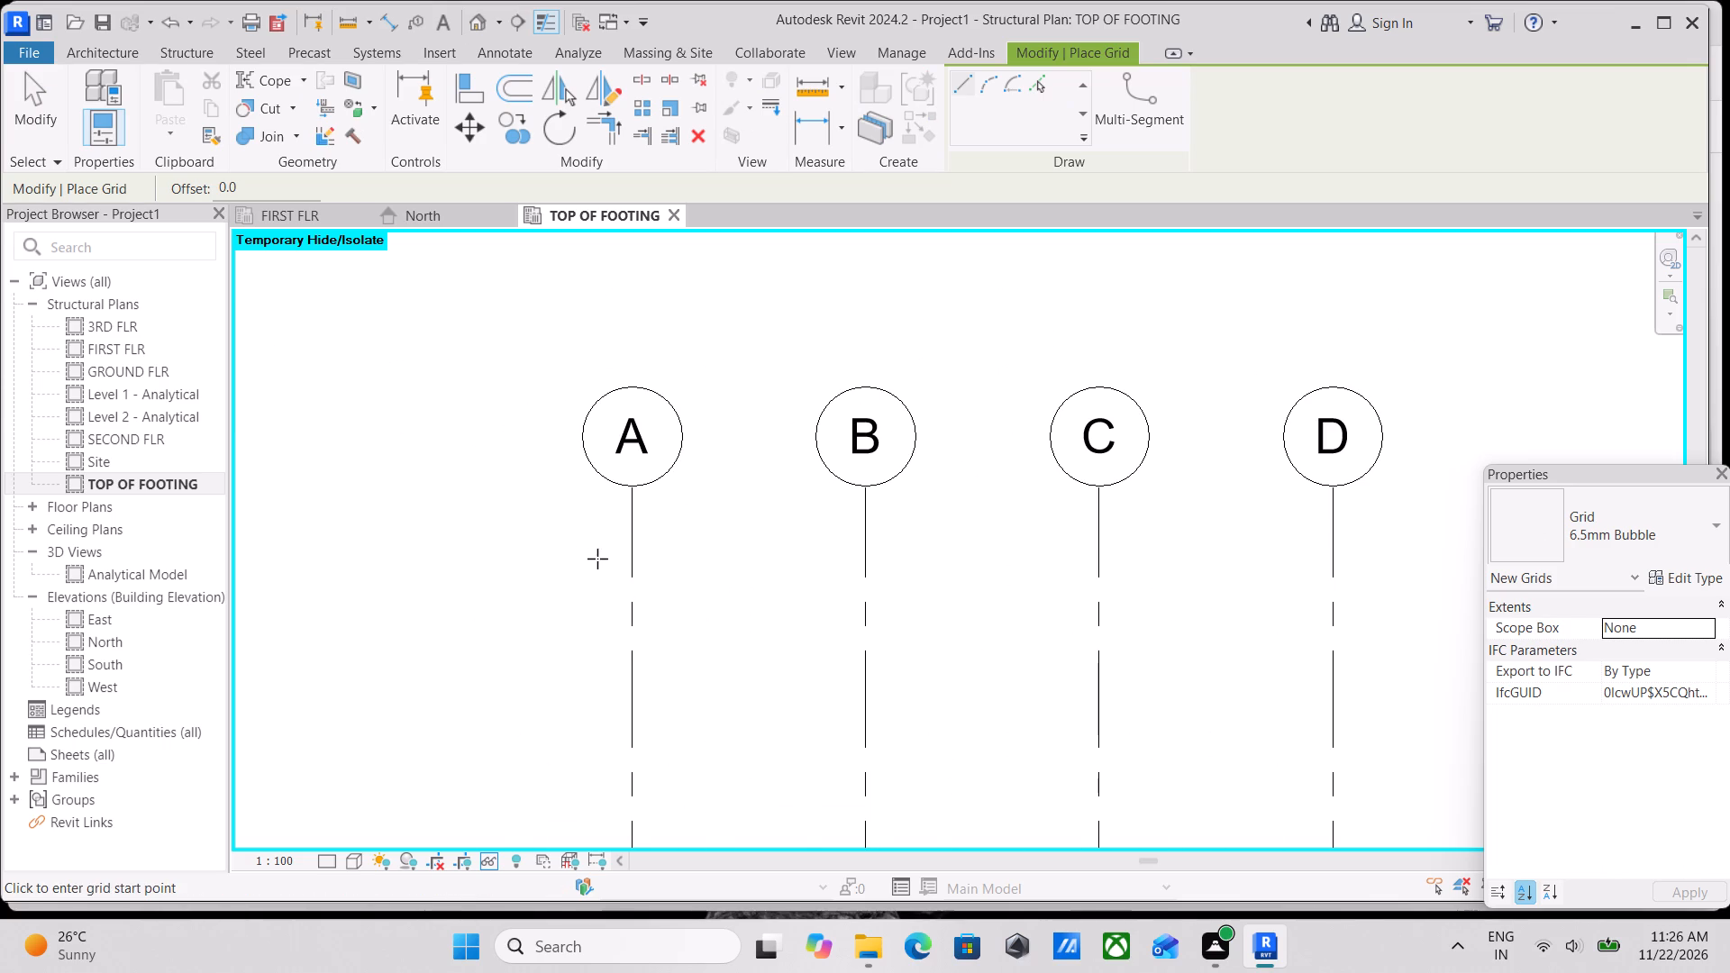
click(599, 568)
middle_drag(926, 559, 806, 533)
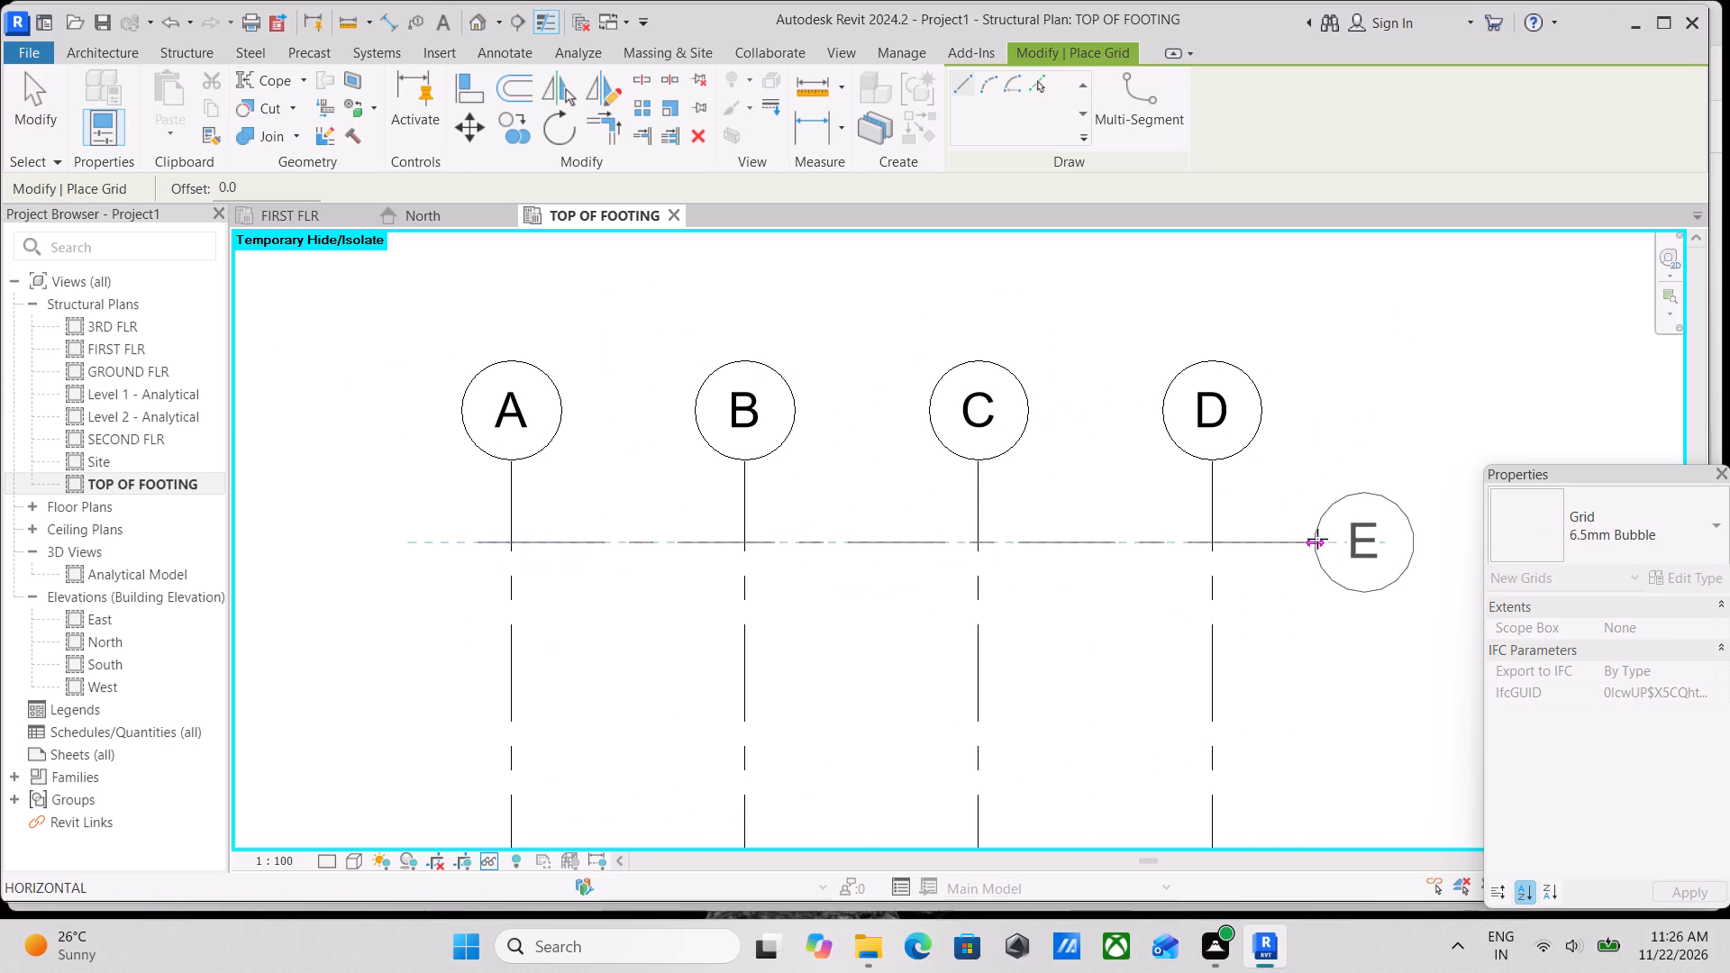
middle_drag(1312, 539, 1188, 514)
click(1199, 520)
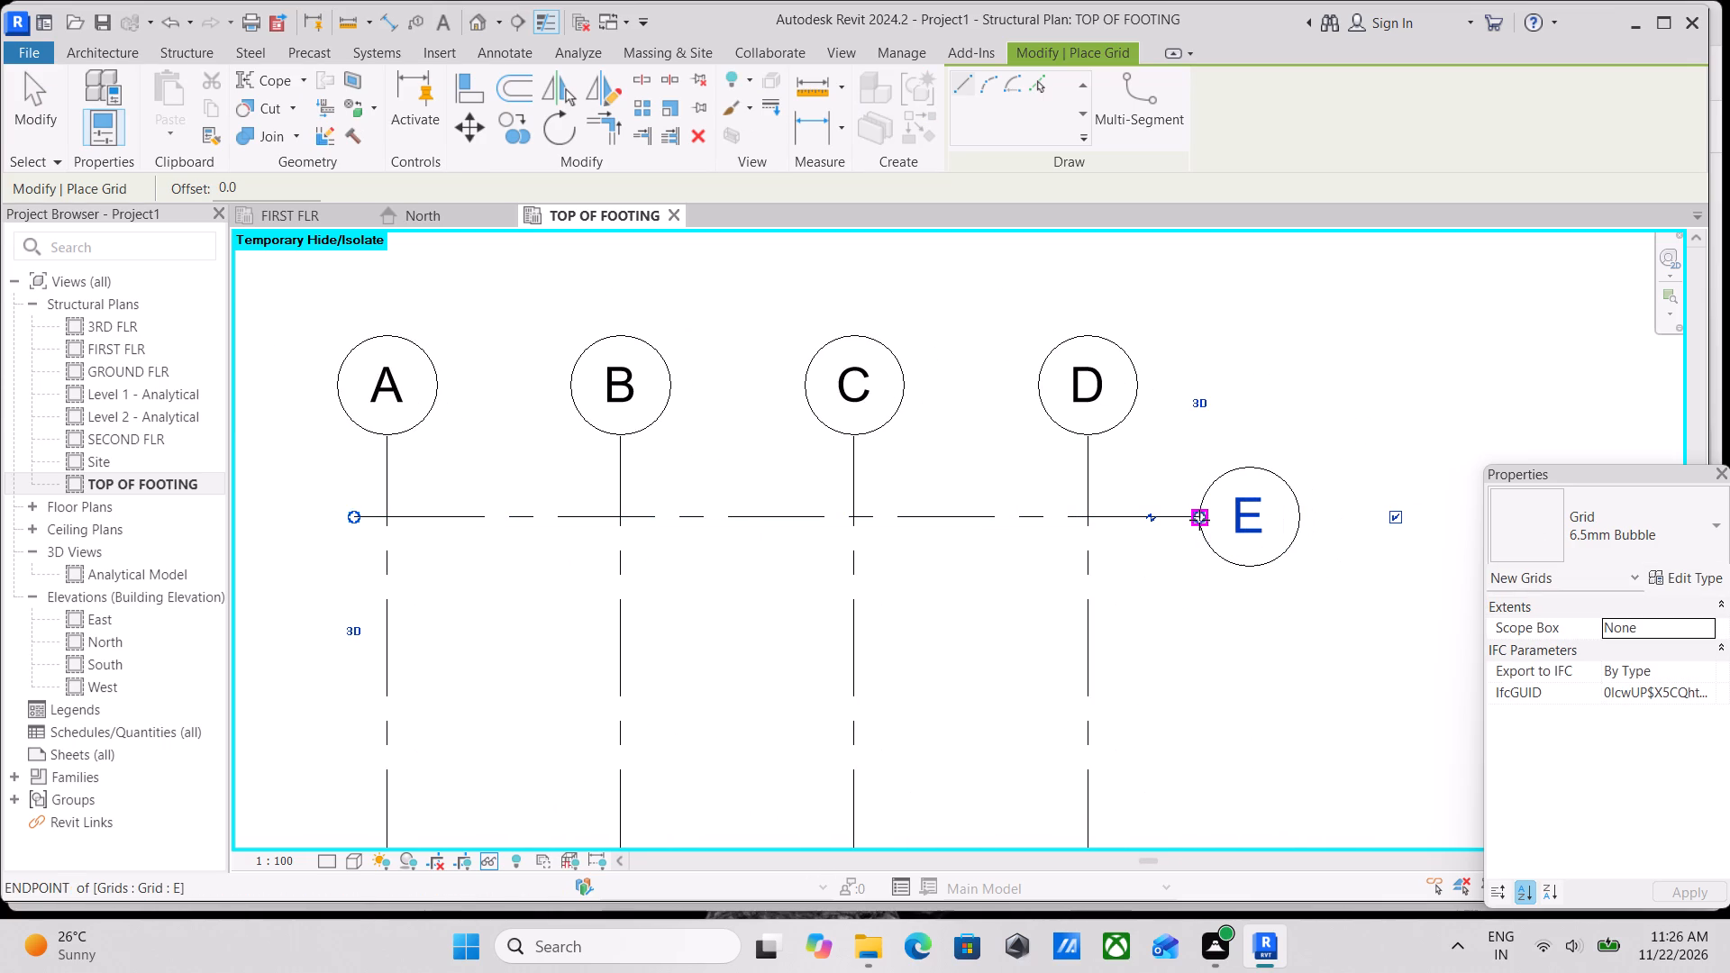
scroll(1199, 520, up, 4)
key(Escape)
key(Escape)
key(Escape)
key(Escape)
key(Escape)
Rename the new horizontal grid as 1.
double_click(1305, 520)
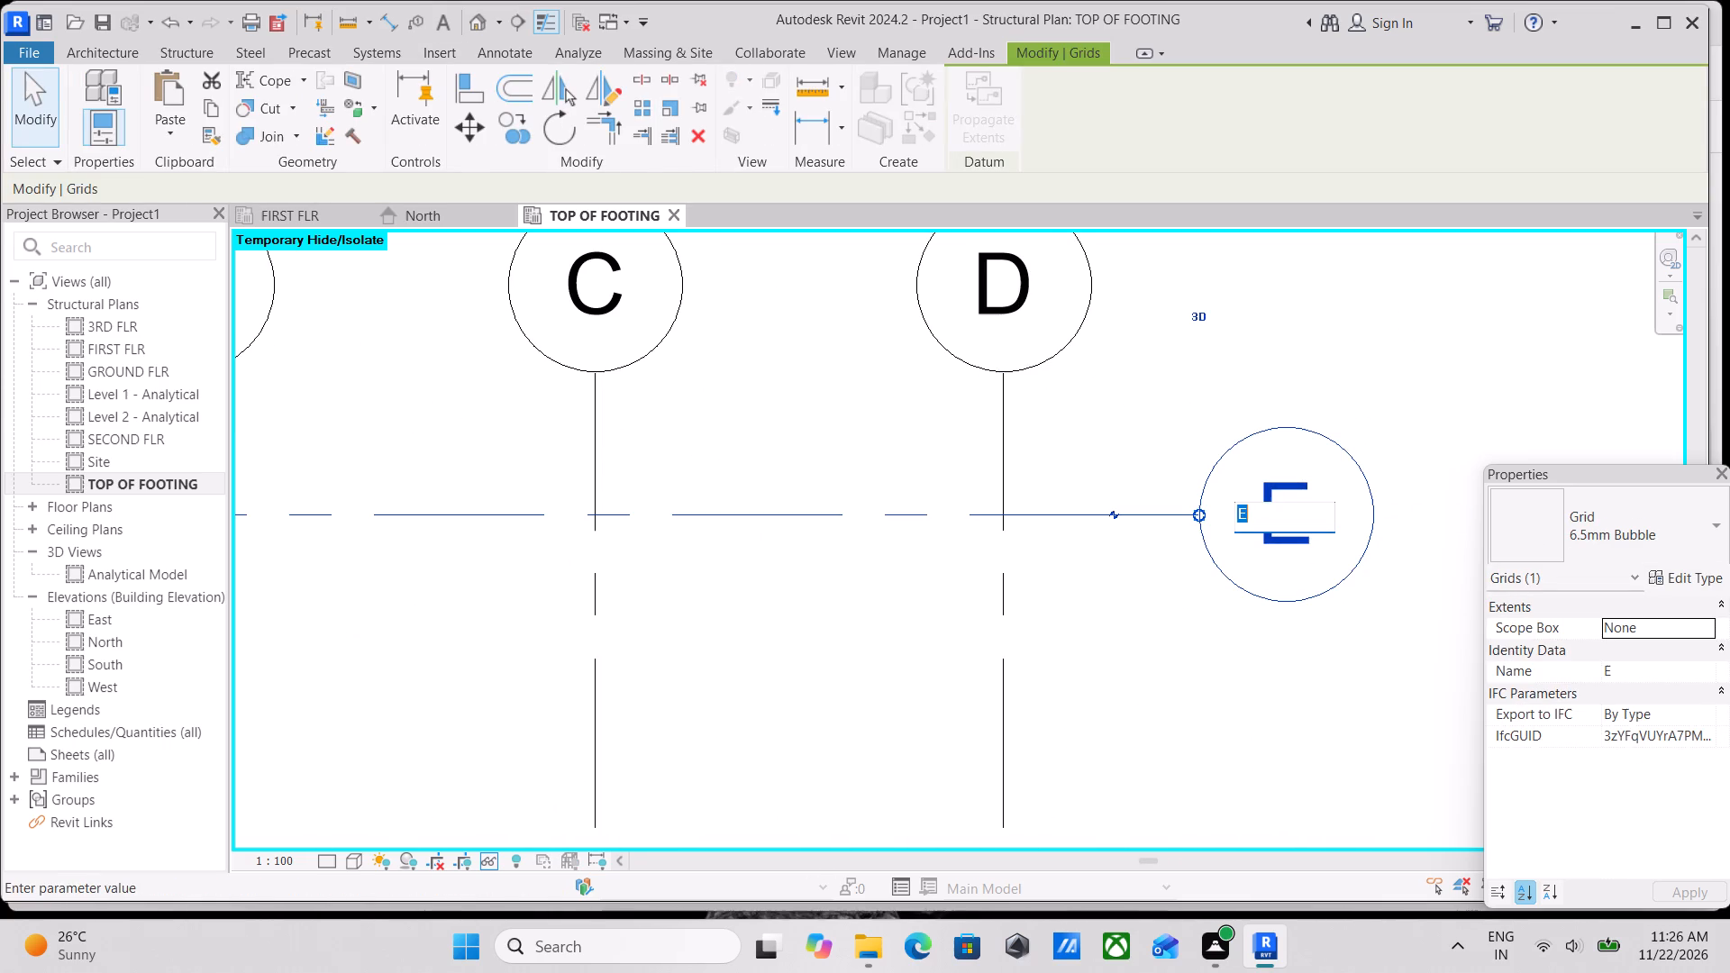
key(1)
key(Return)
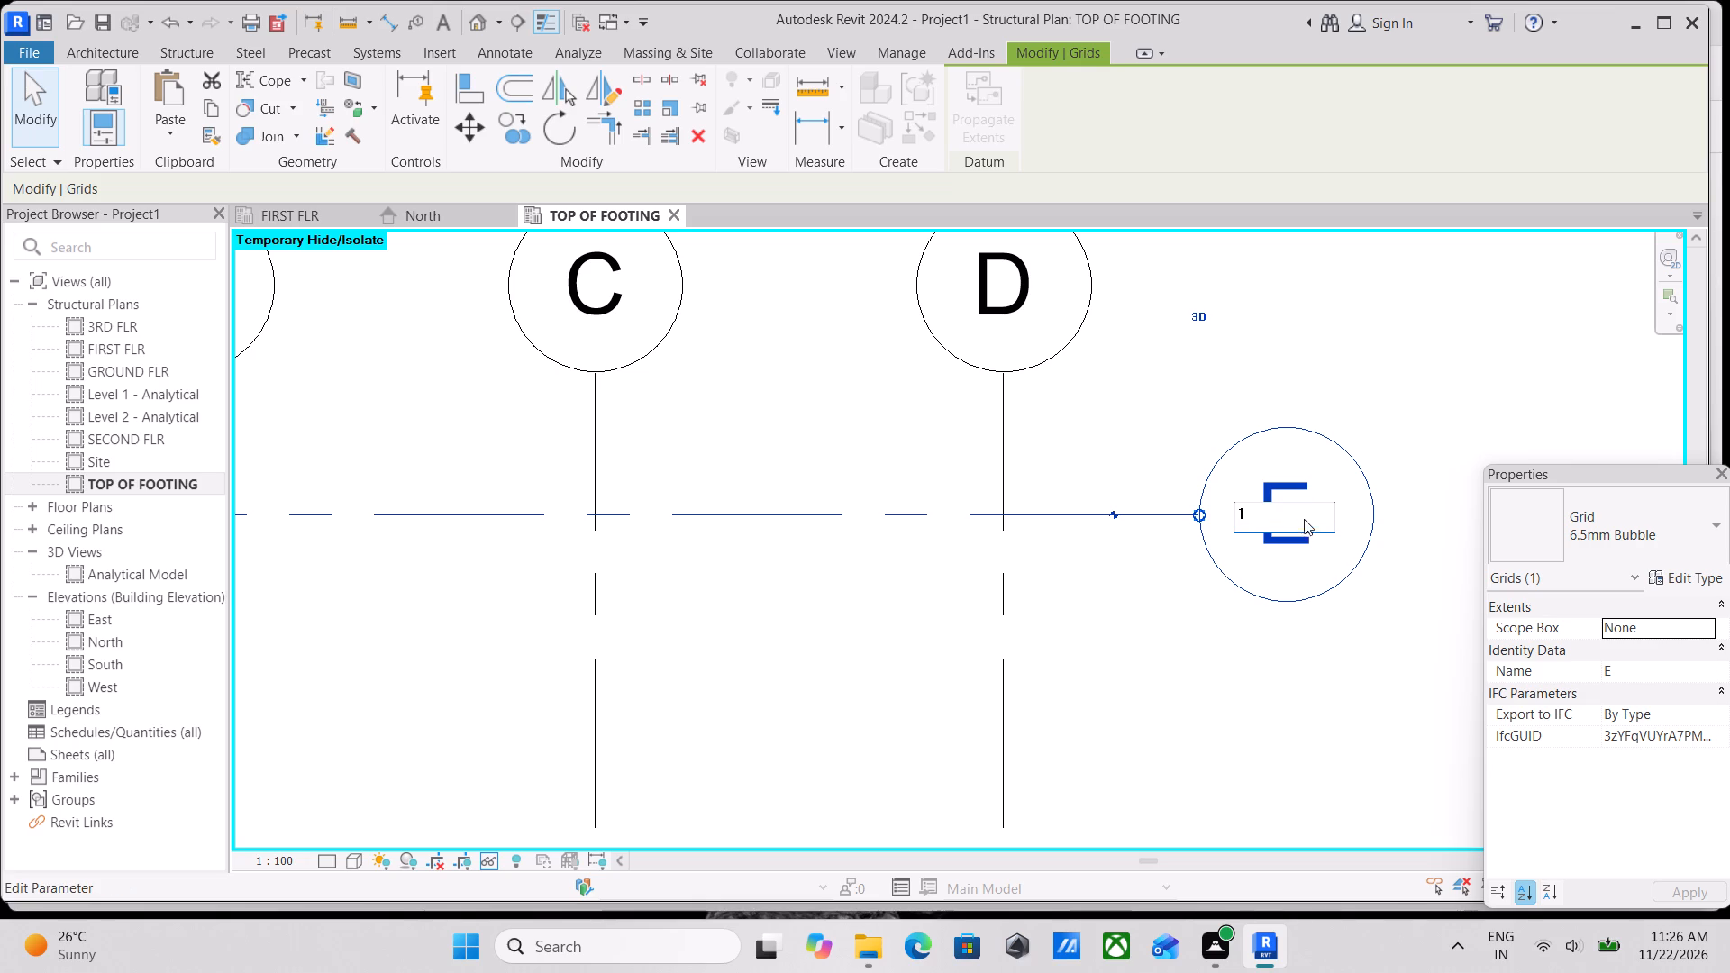
scroll(1304, 519, down, 8)
key(Escape)
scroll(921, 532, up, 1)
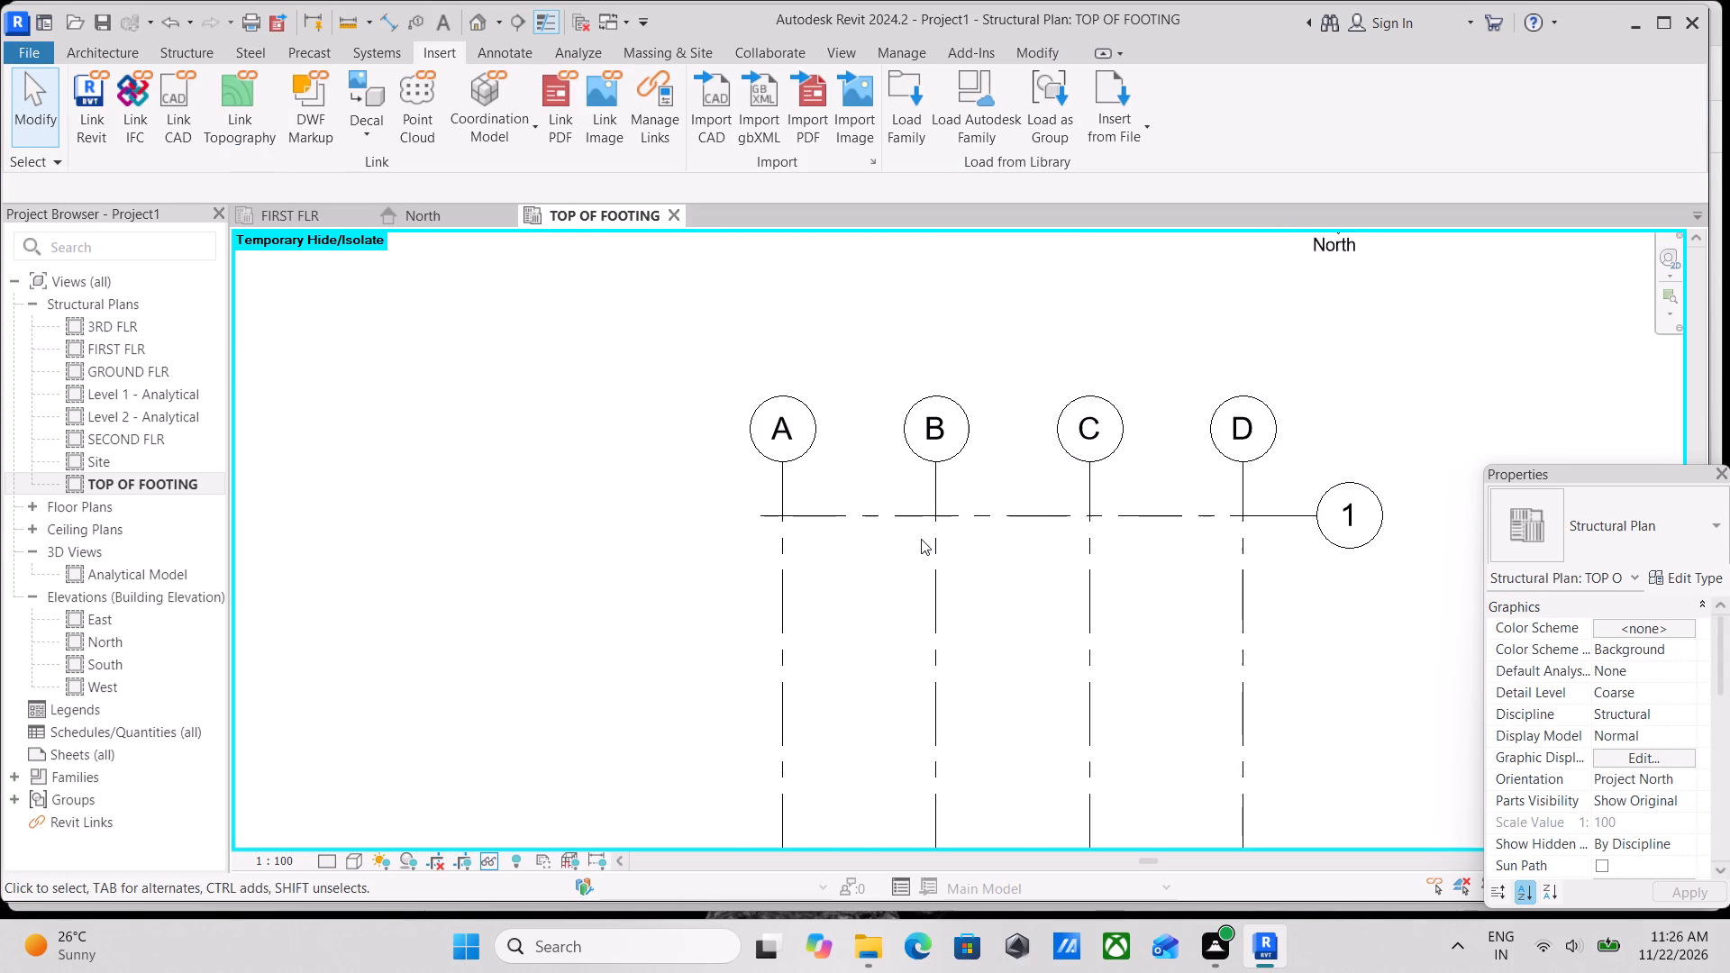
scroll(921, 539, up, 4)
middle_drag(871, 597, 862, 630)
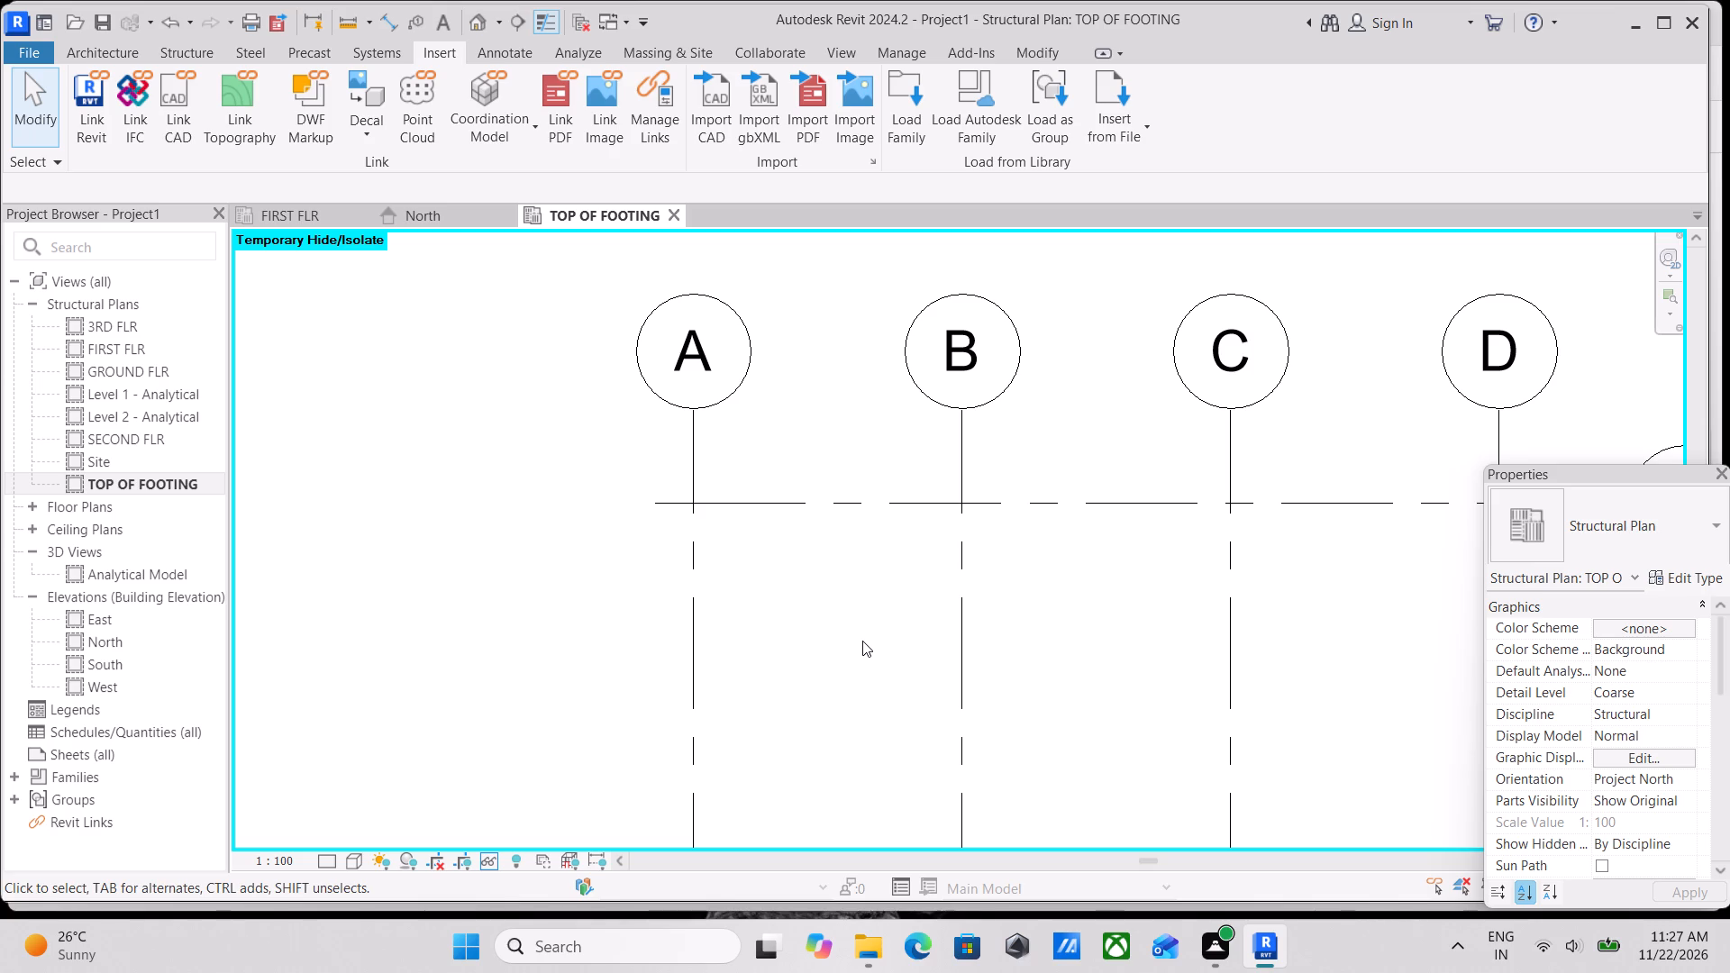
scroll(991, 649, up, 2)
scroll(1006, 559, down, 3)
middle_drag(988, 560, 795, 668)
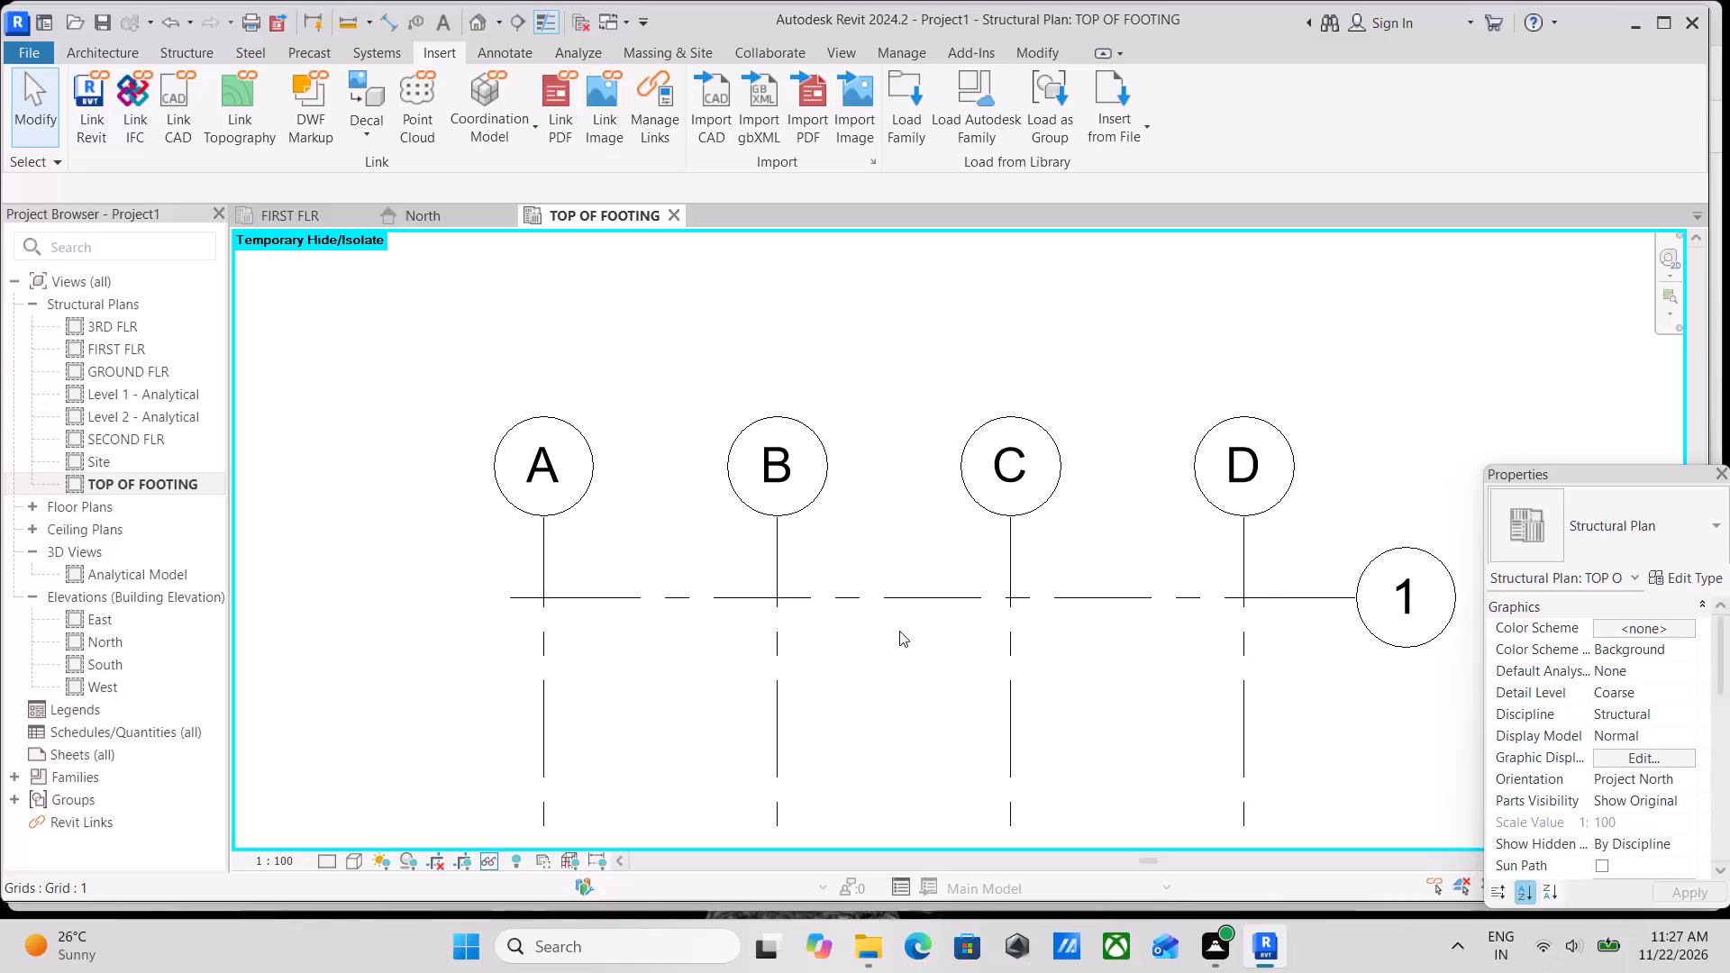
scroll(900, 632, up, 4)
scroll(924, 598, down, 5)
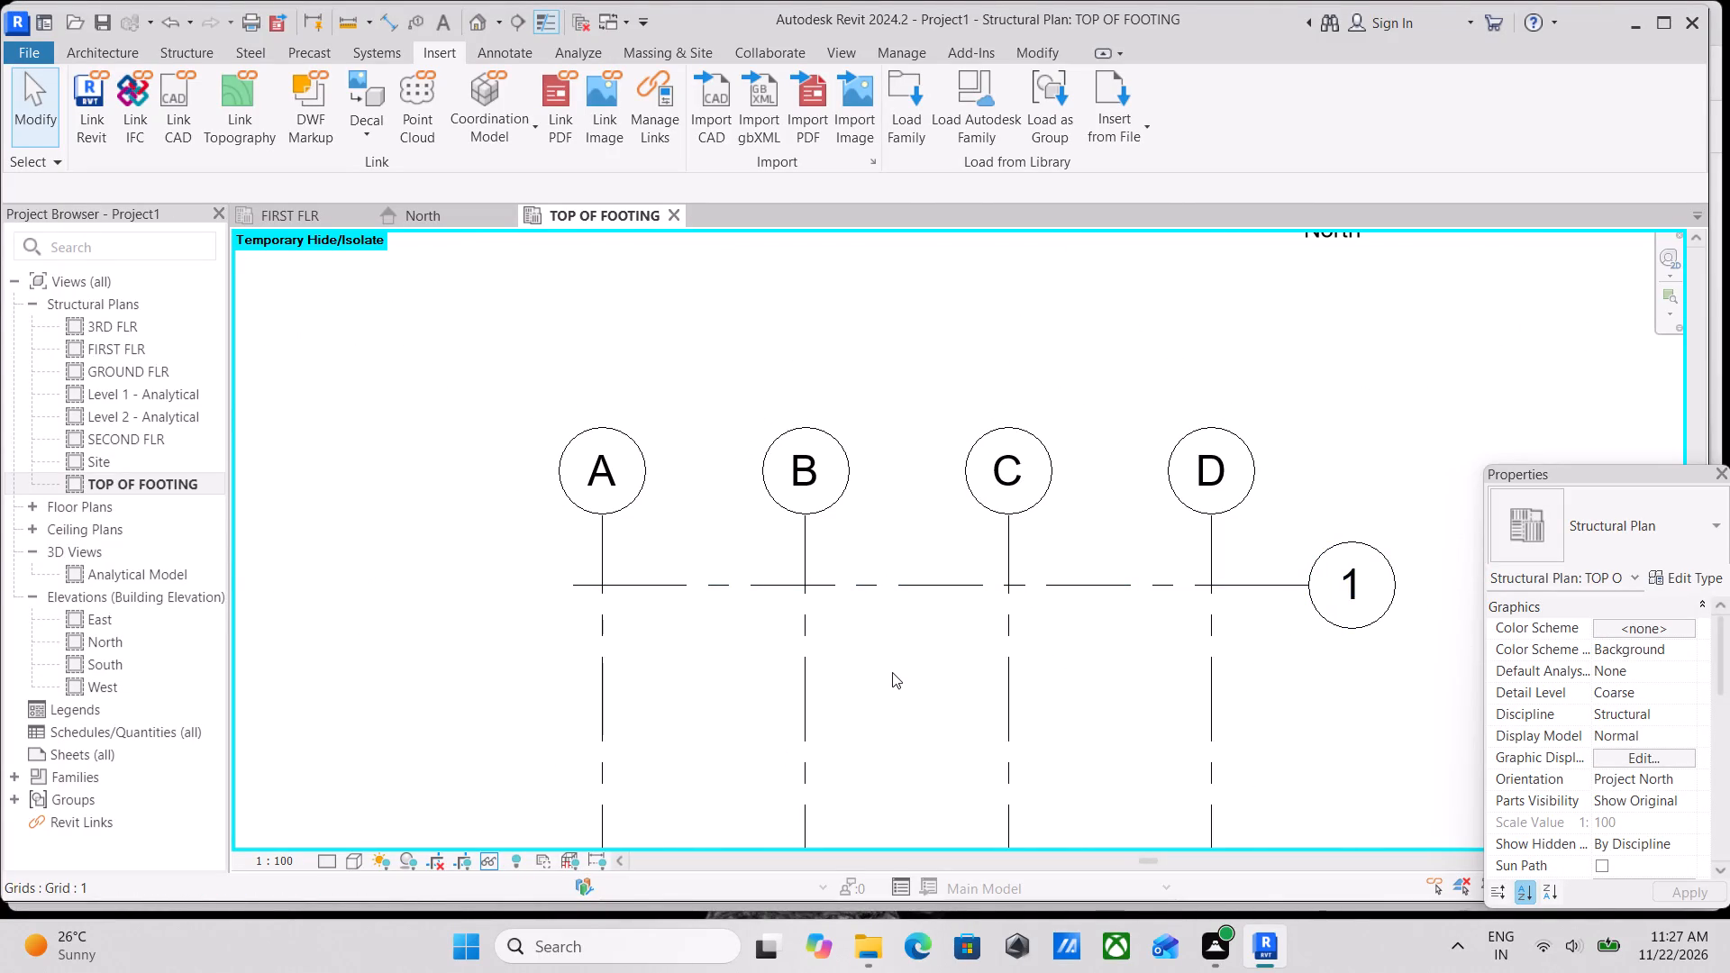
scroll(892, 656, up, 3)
Place a horizontal grid by Pick Lines at a 10' offset below grid 1.
key(Escape)
text(GR)
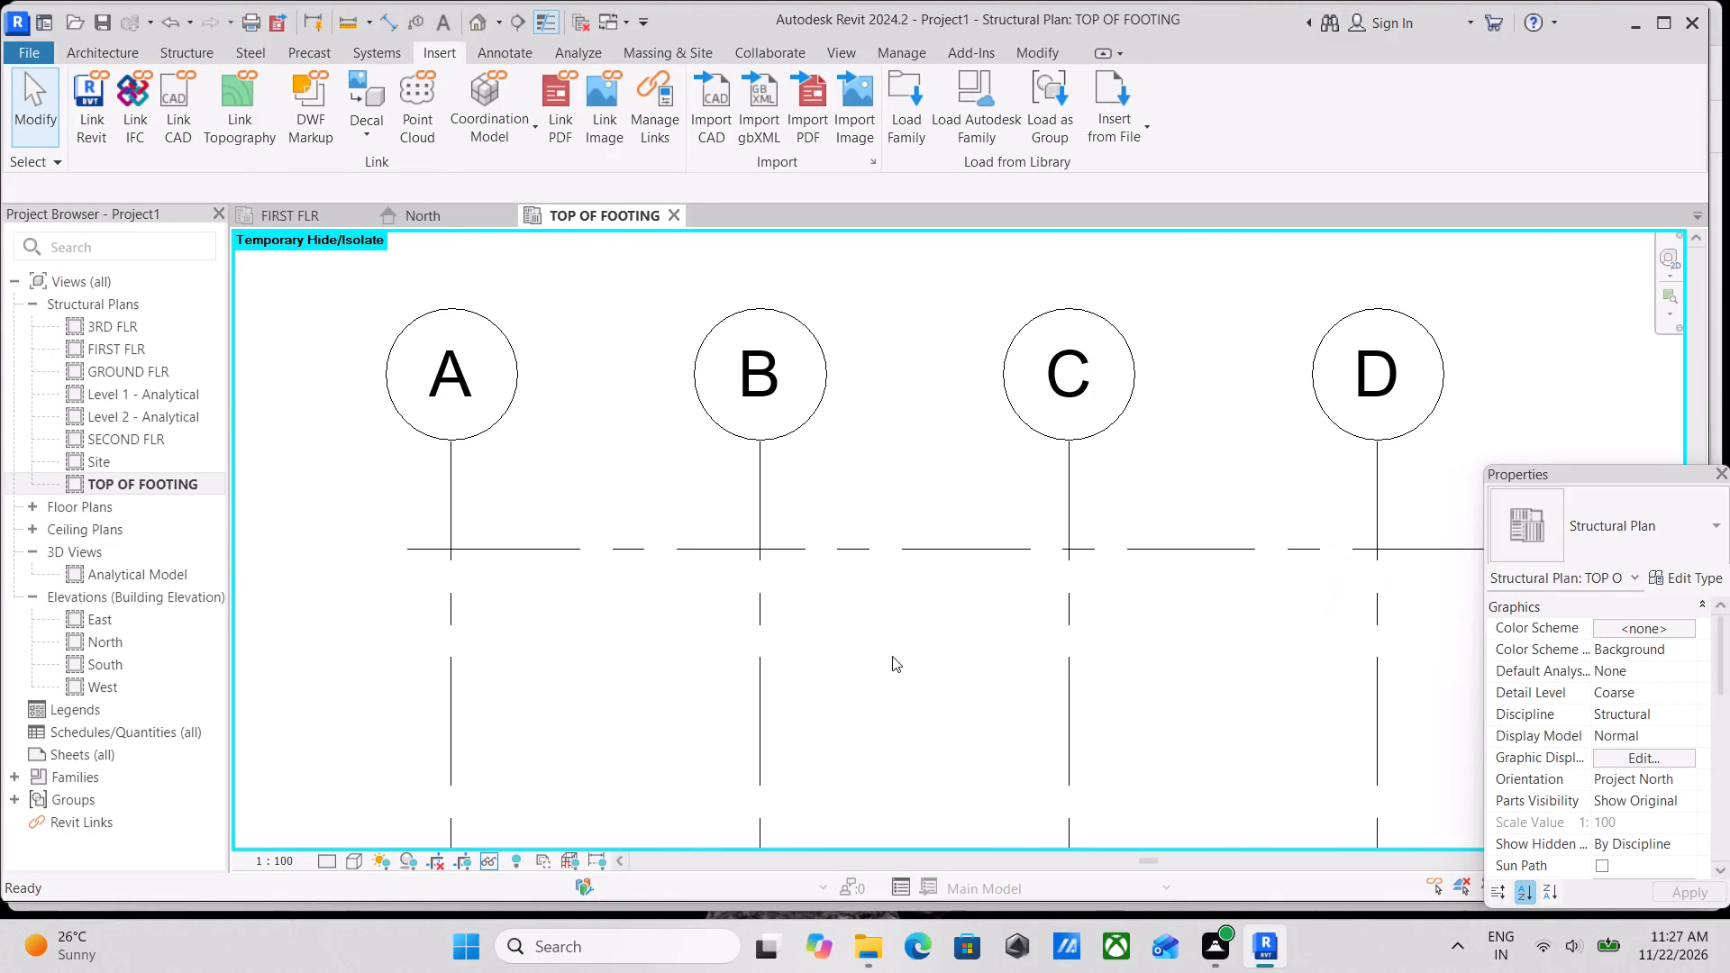
click(1033, 93)
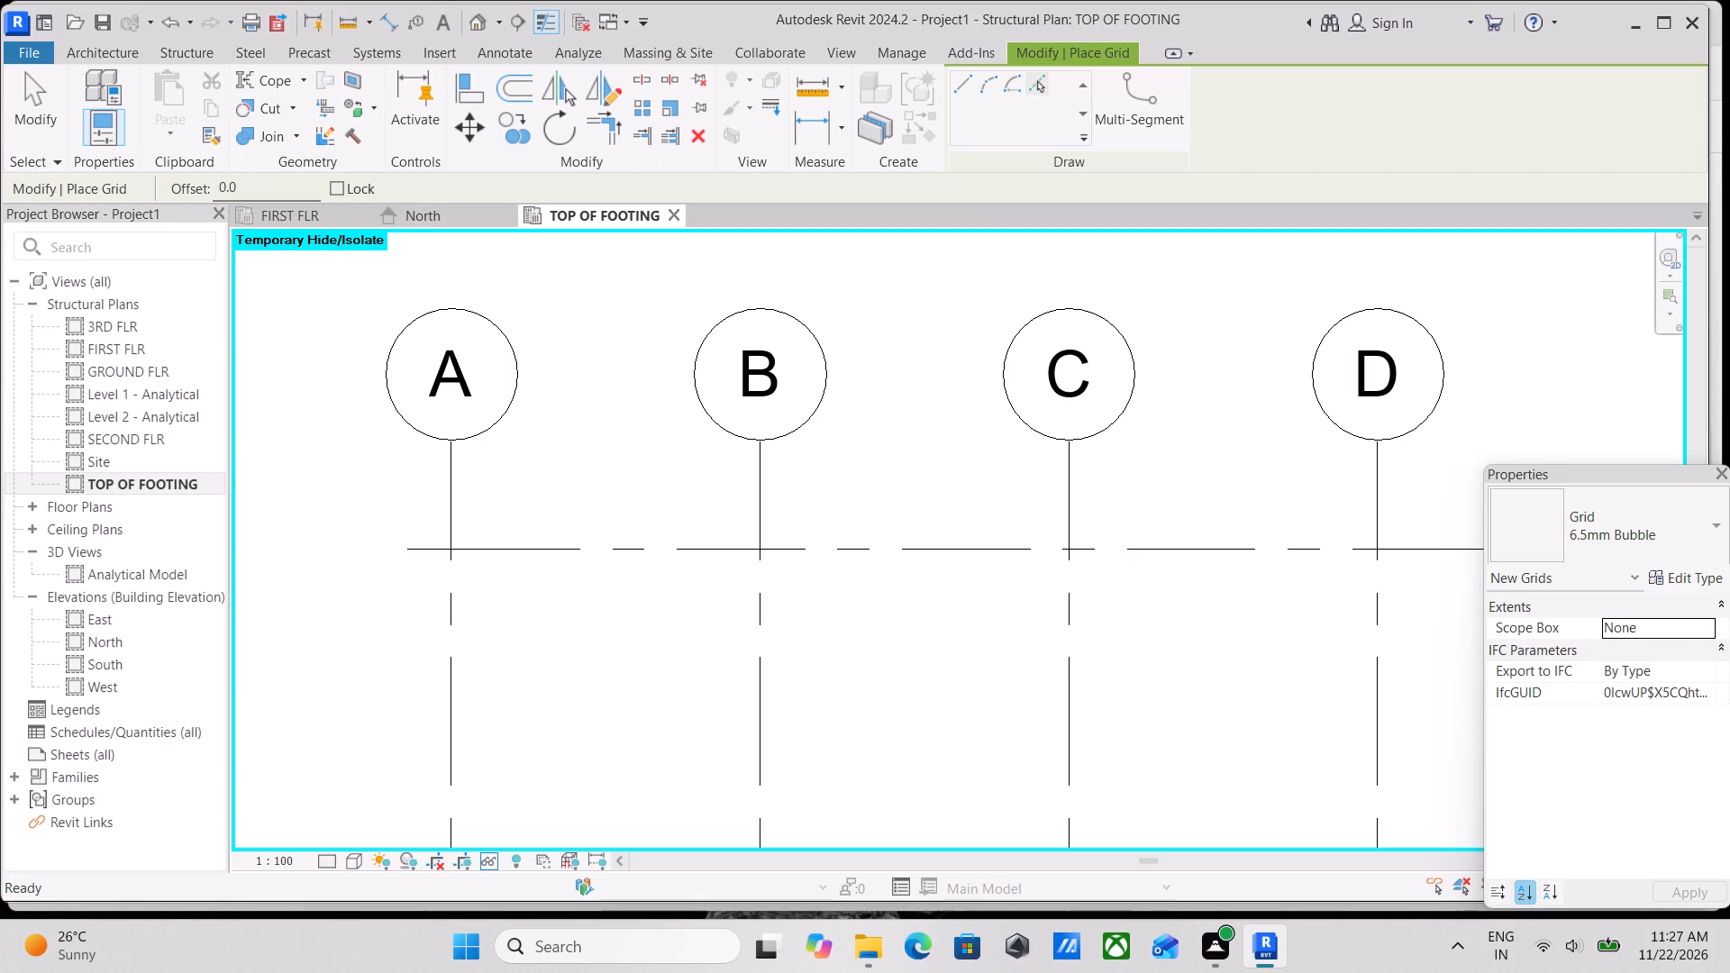
drag(268, 185, 120, 186)
text(10')
key(Return)
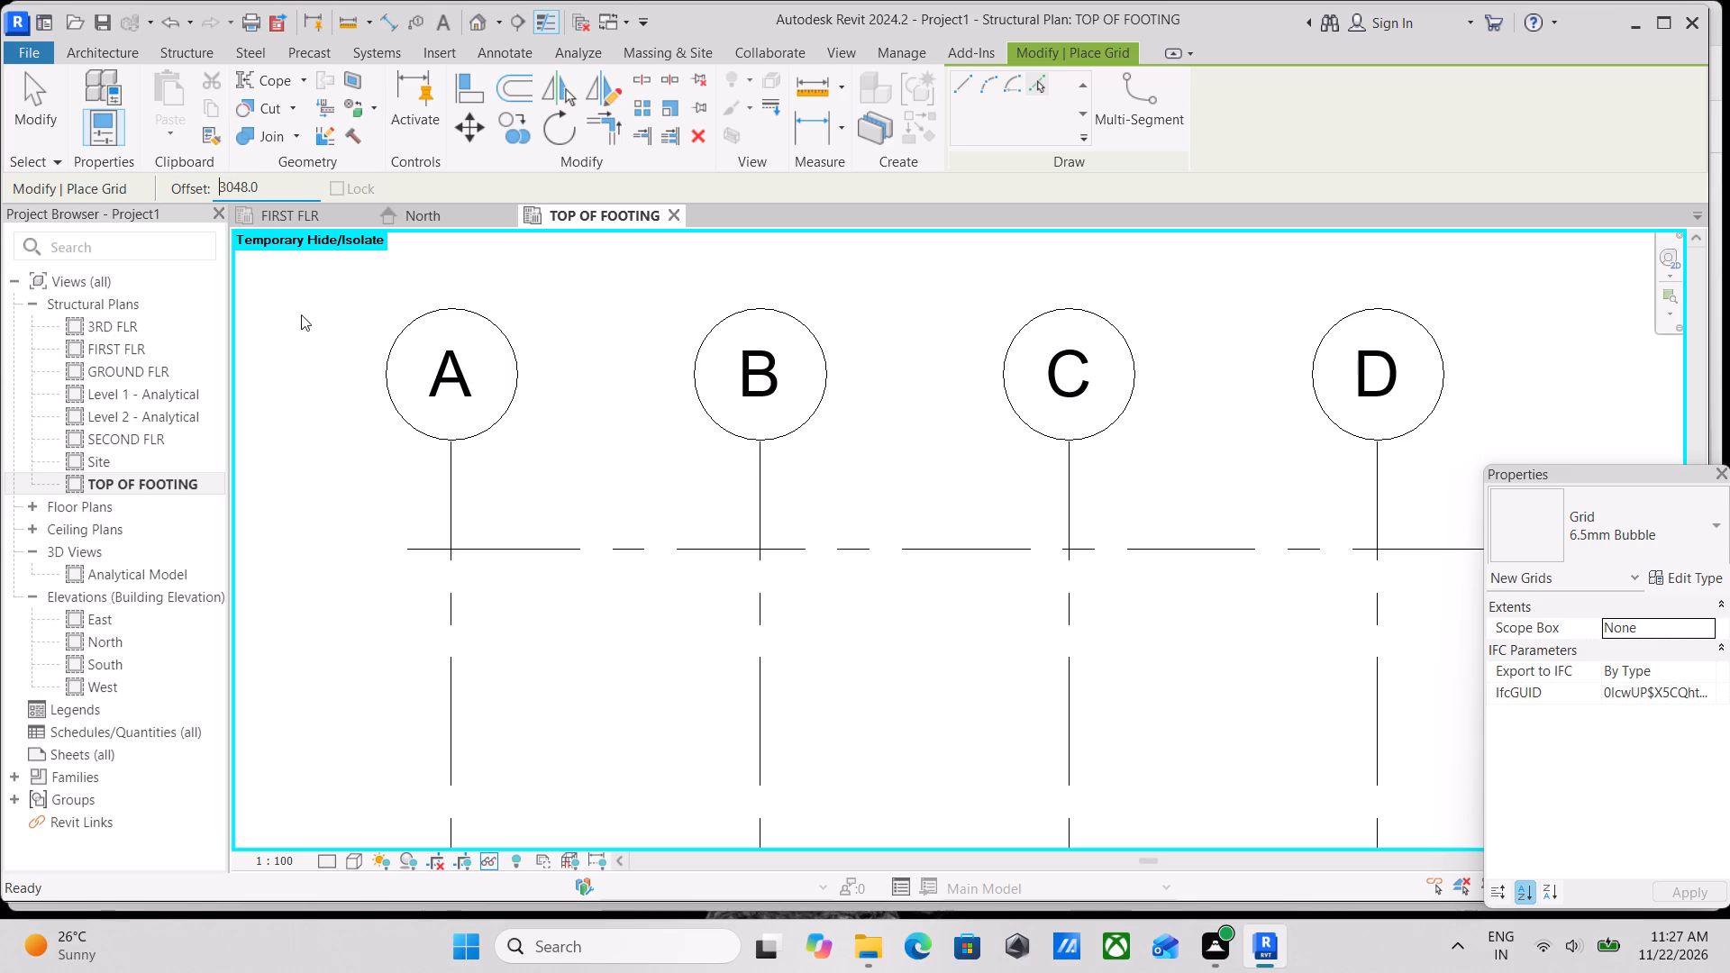
scroll(1002, 556, down, 2)
middle_drag(1002, 556, 952, 459)
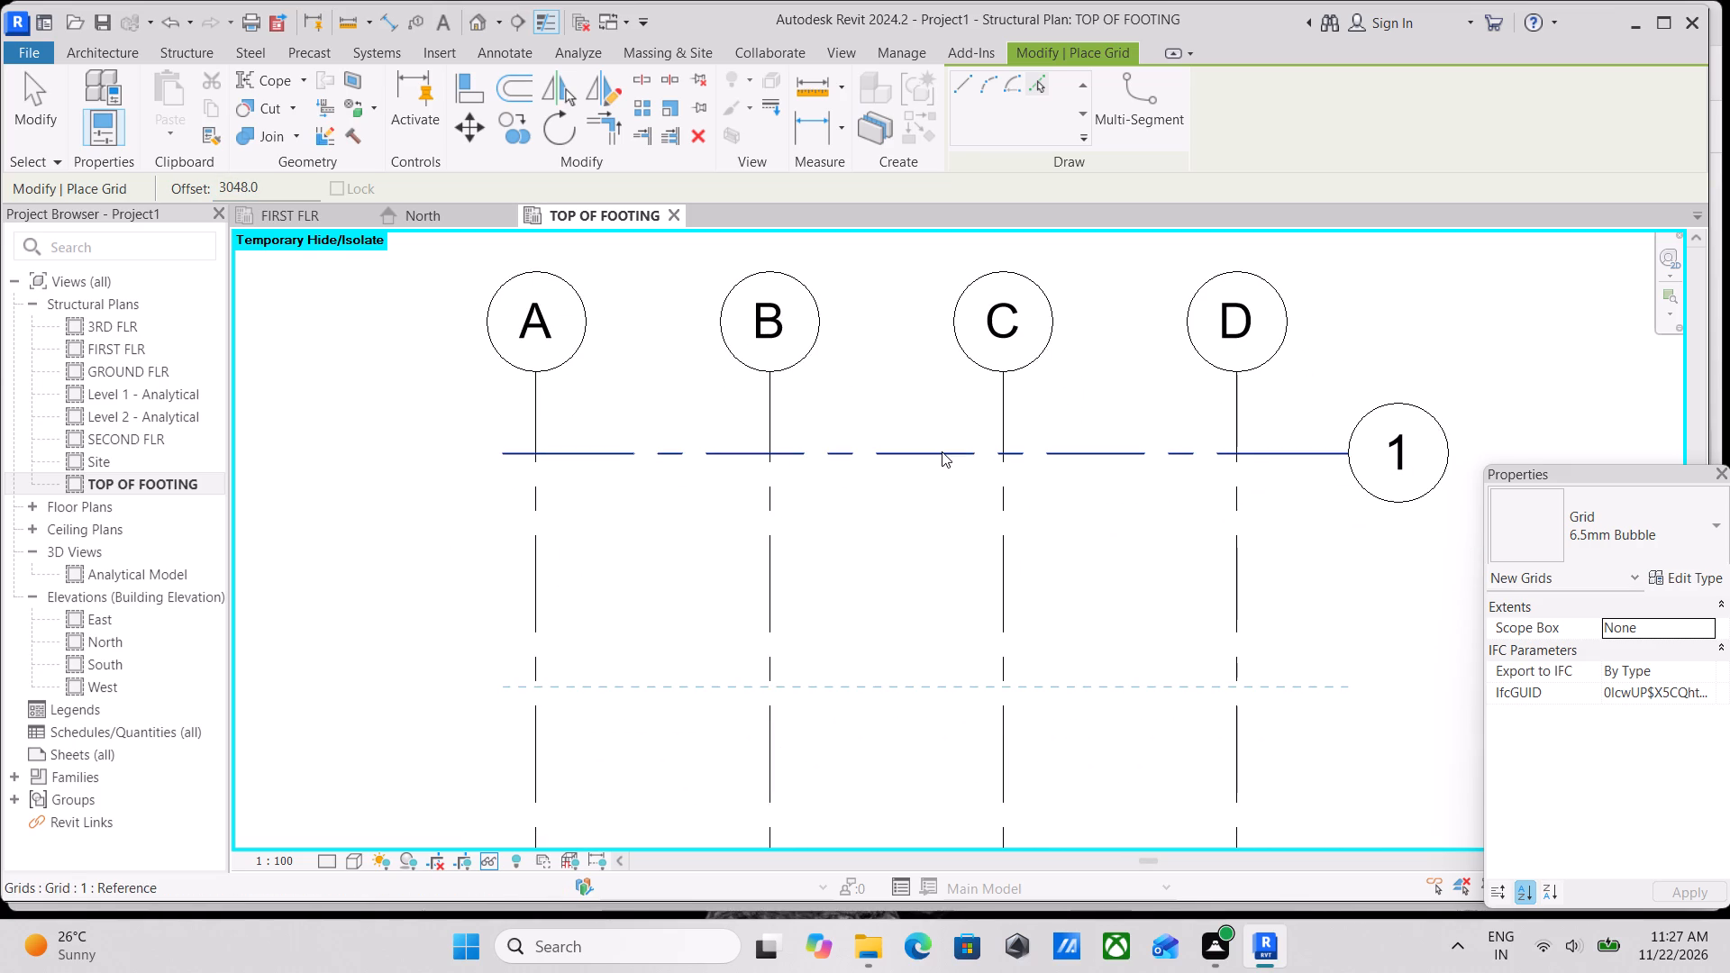
click(943, 456)
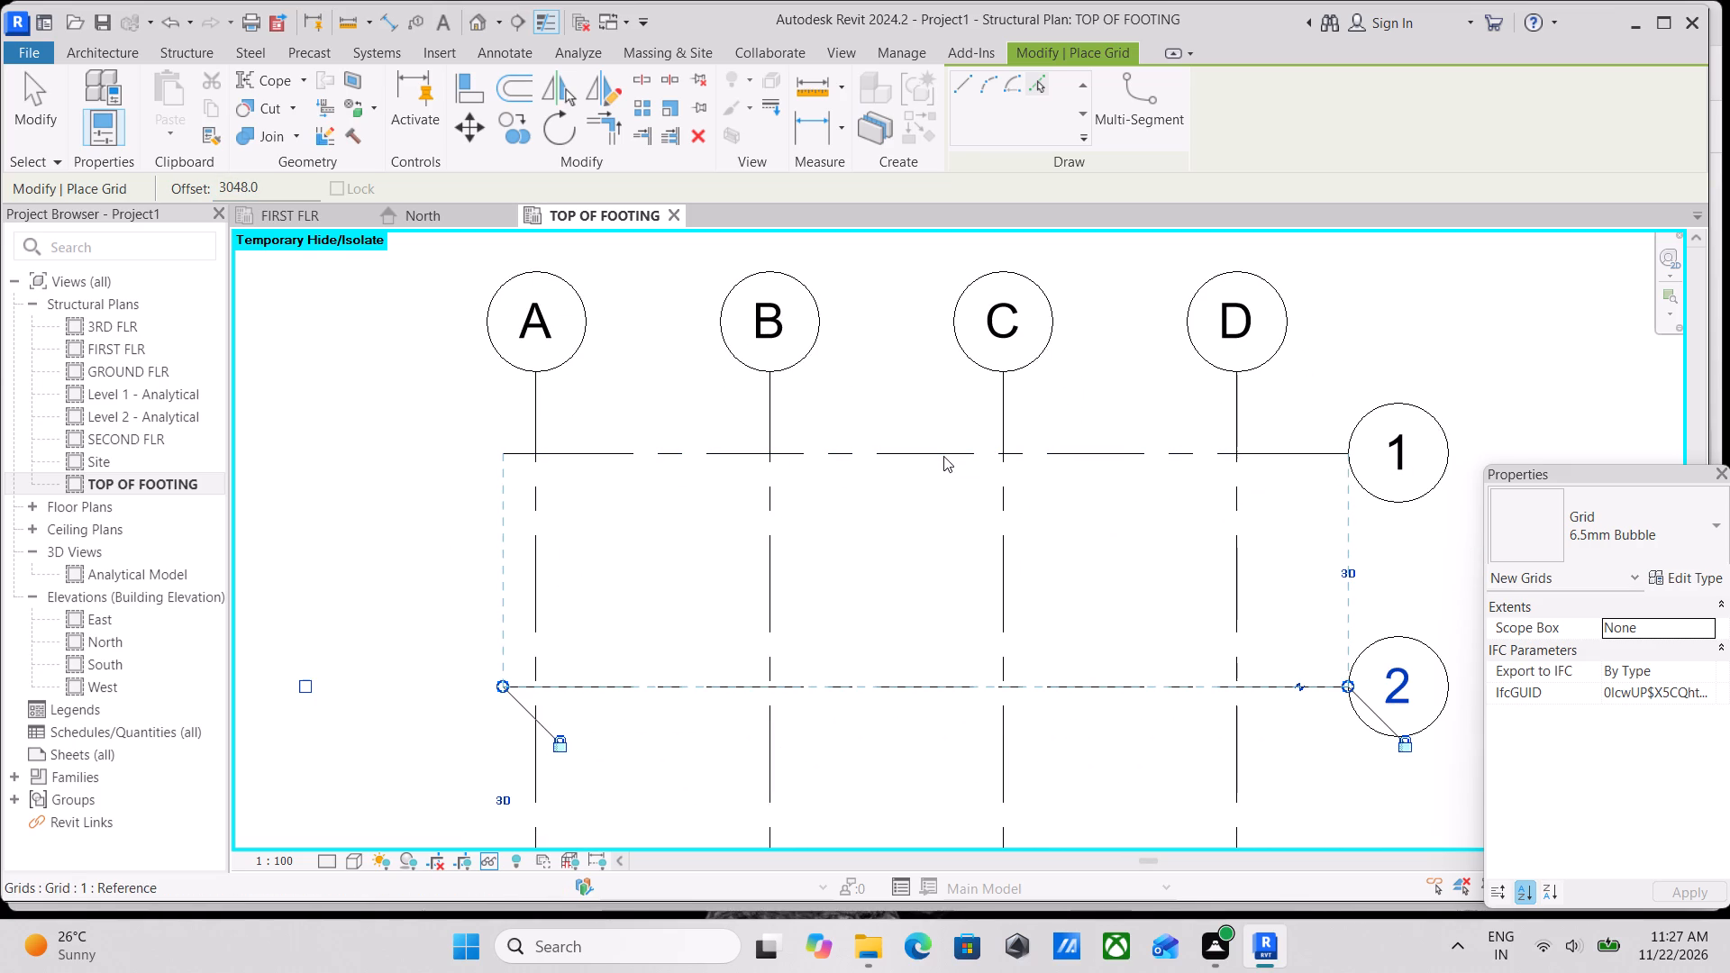
Place another horizontal grid at the same 10' offset below grid 2.
scroll(943, 456, down, 2)
scroll(1413, 692, up, 3)
scroll(923, 626, down, 4)
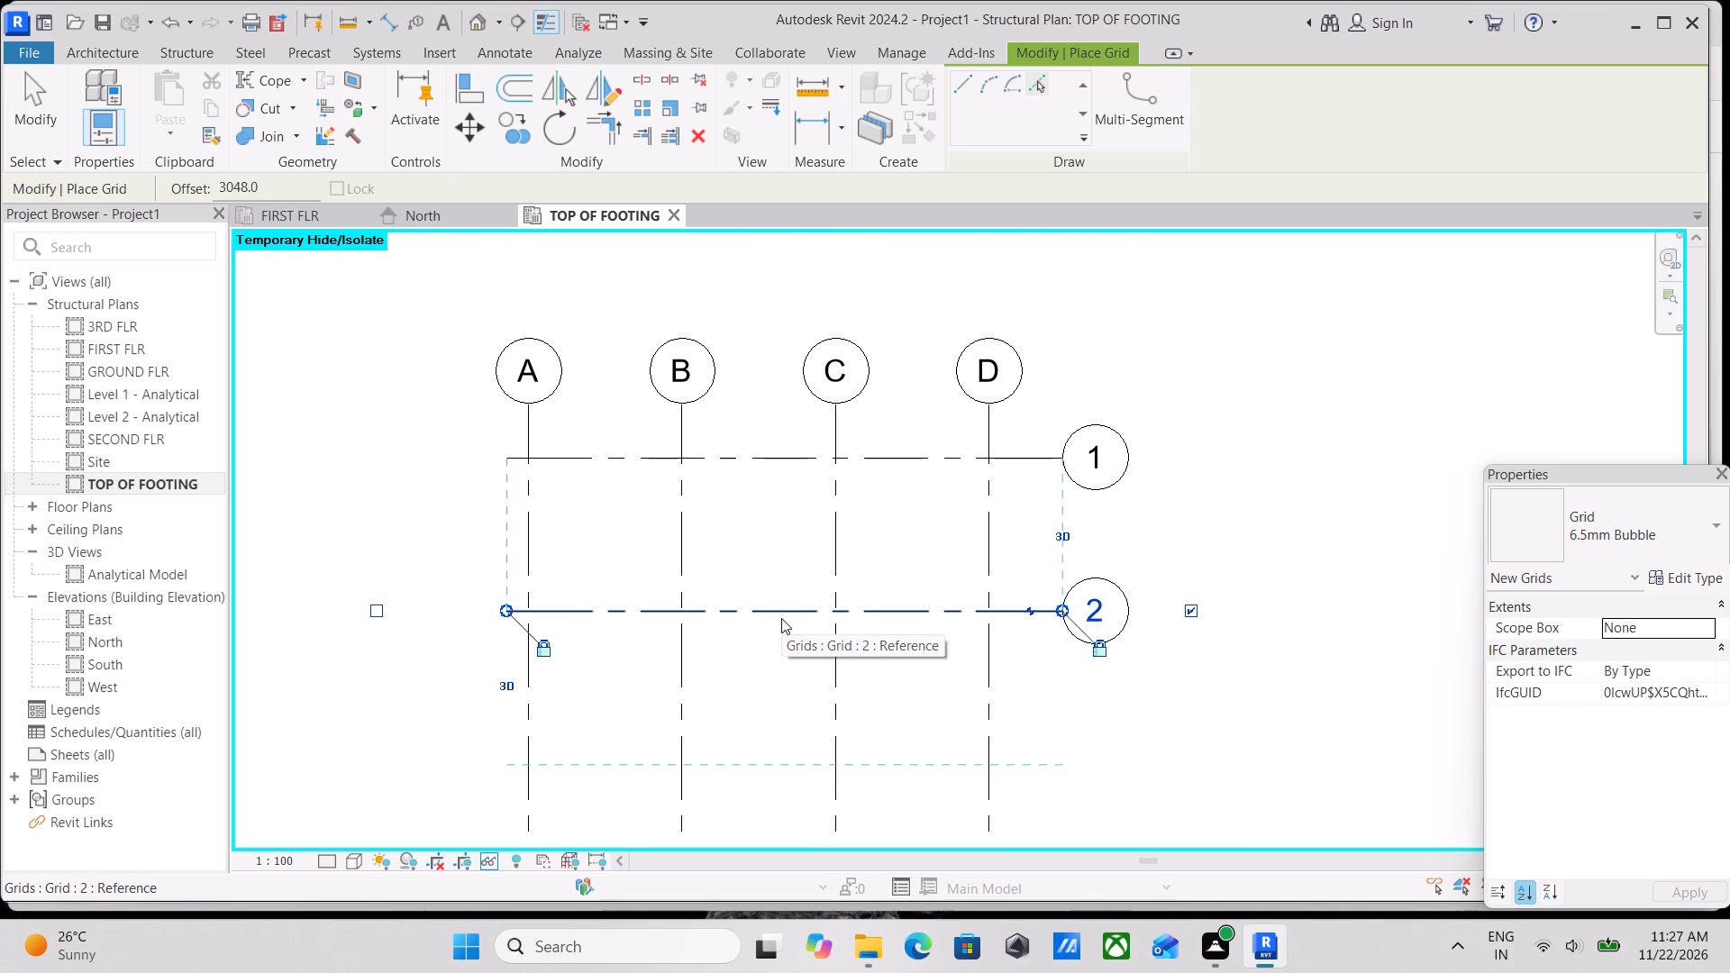
middle_drag(781, 618, 842, 539)
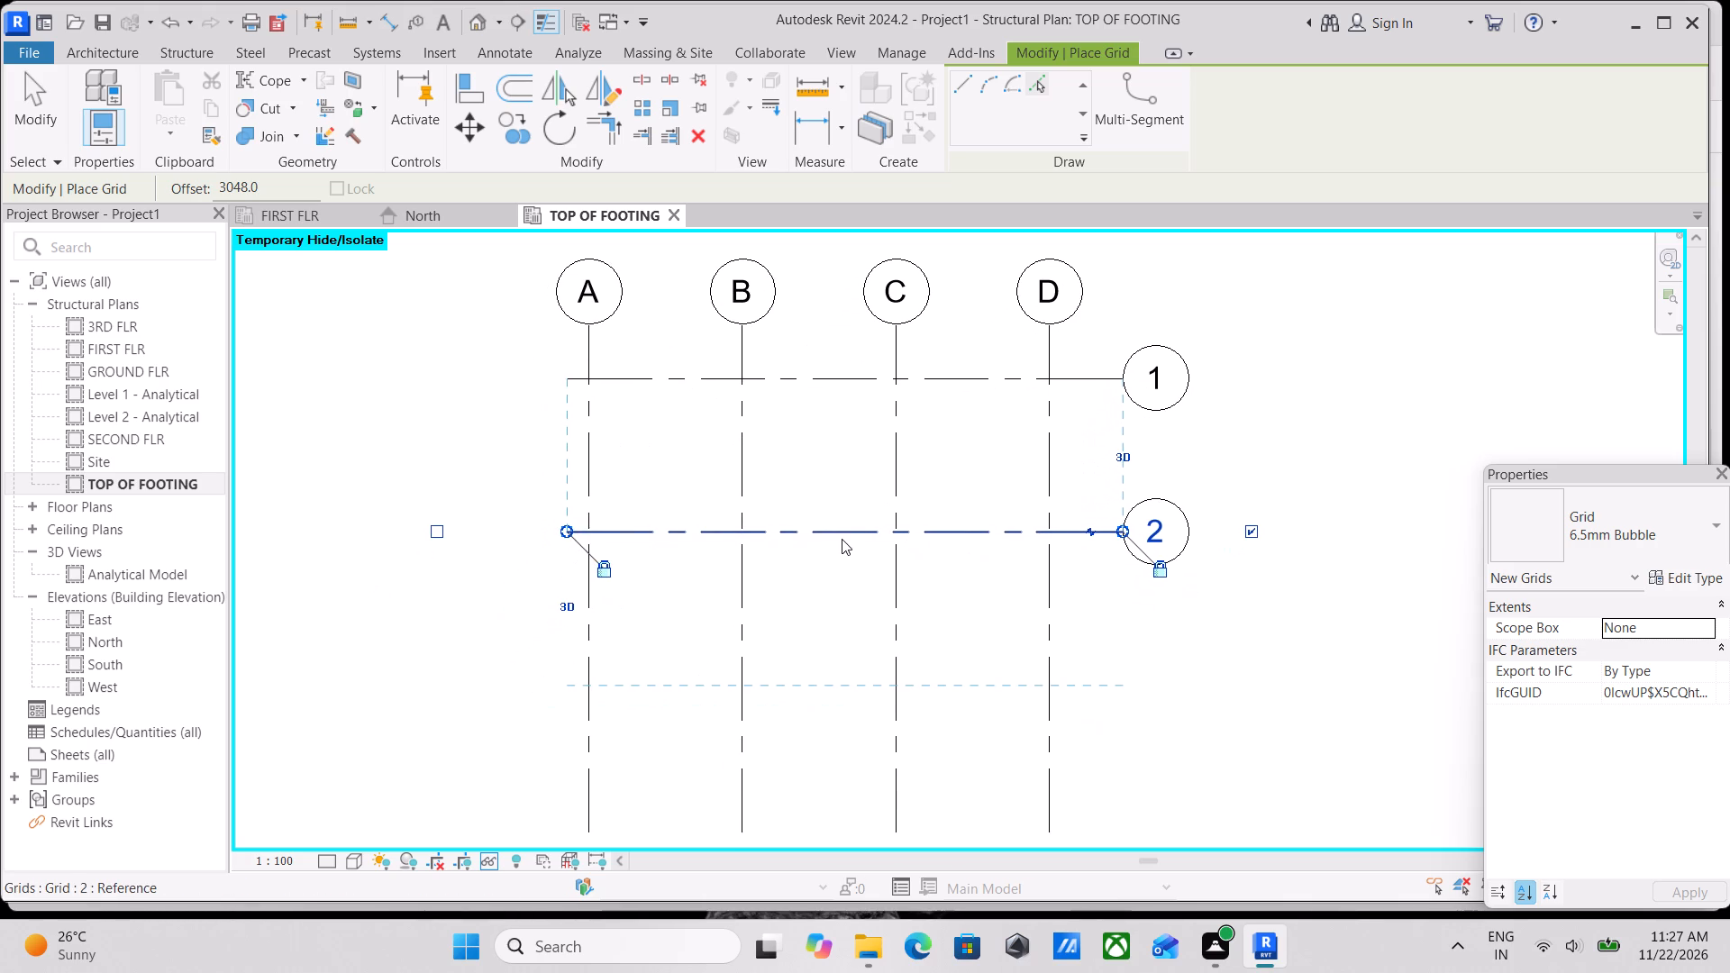
click(842, 539)
Place two further horizontal grids below grid 3, each at the 10' offset from the previous one, and finish placing grids.
middle_drag(849, 668, 851, 548)
scroll(845, 627, down, 1)
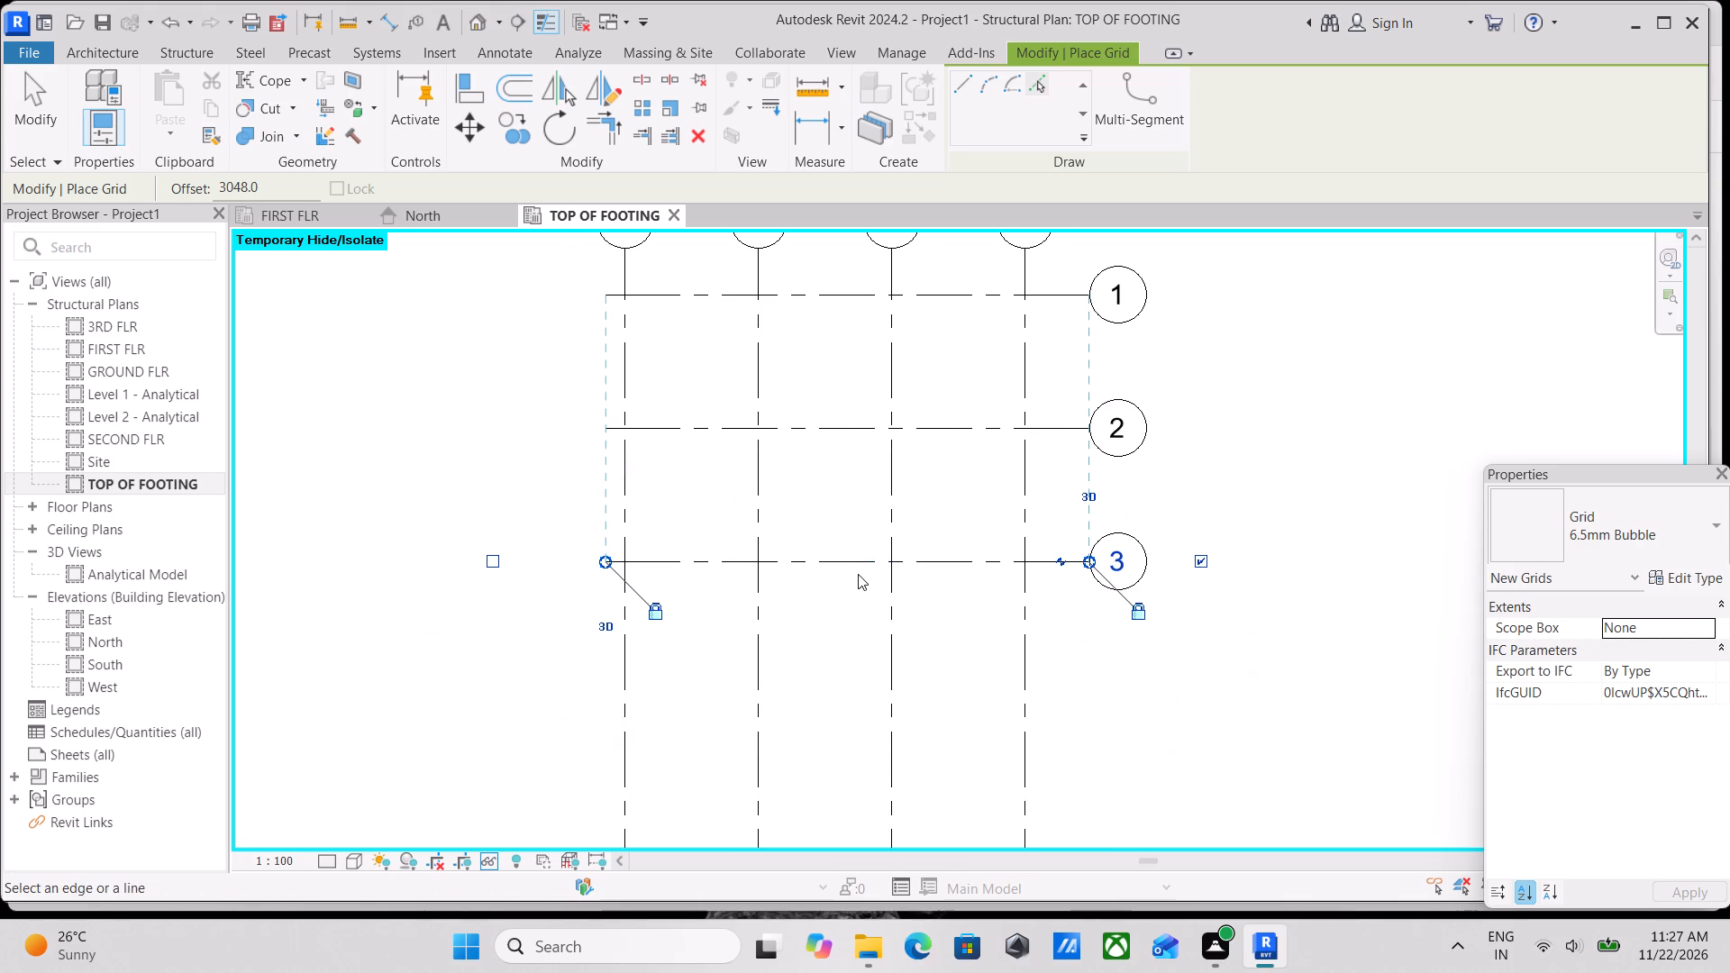
click(858, 565)
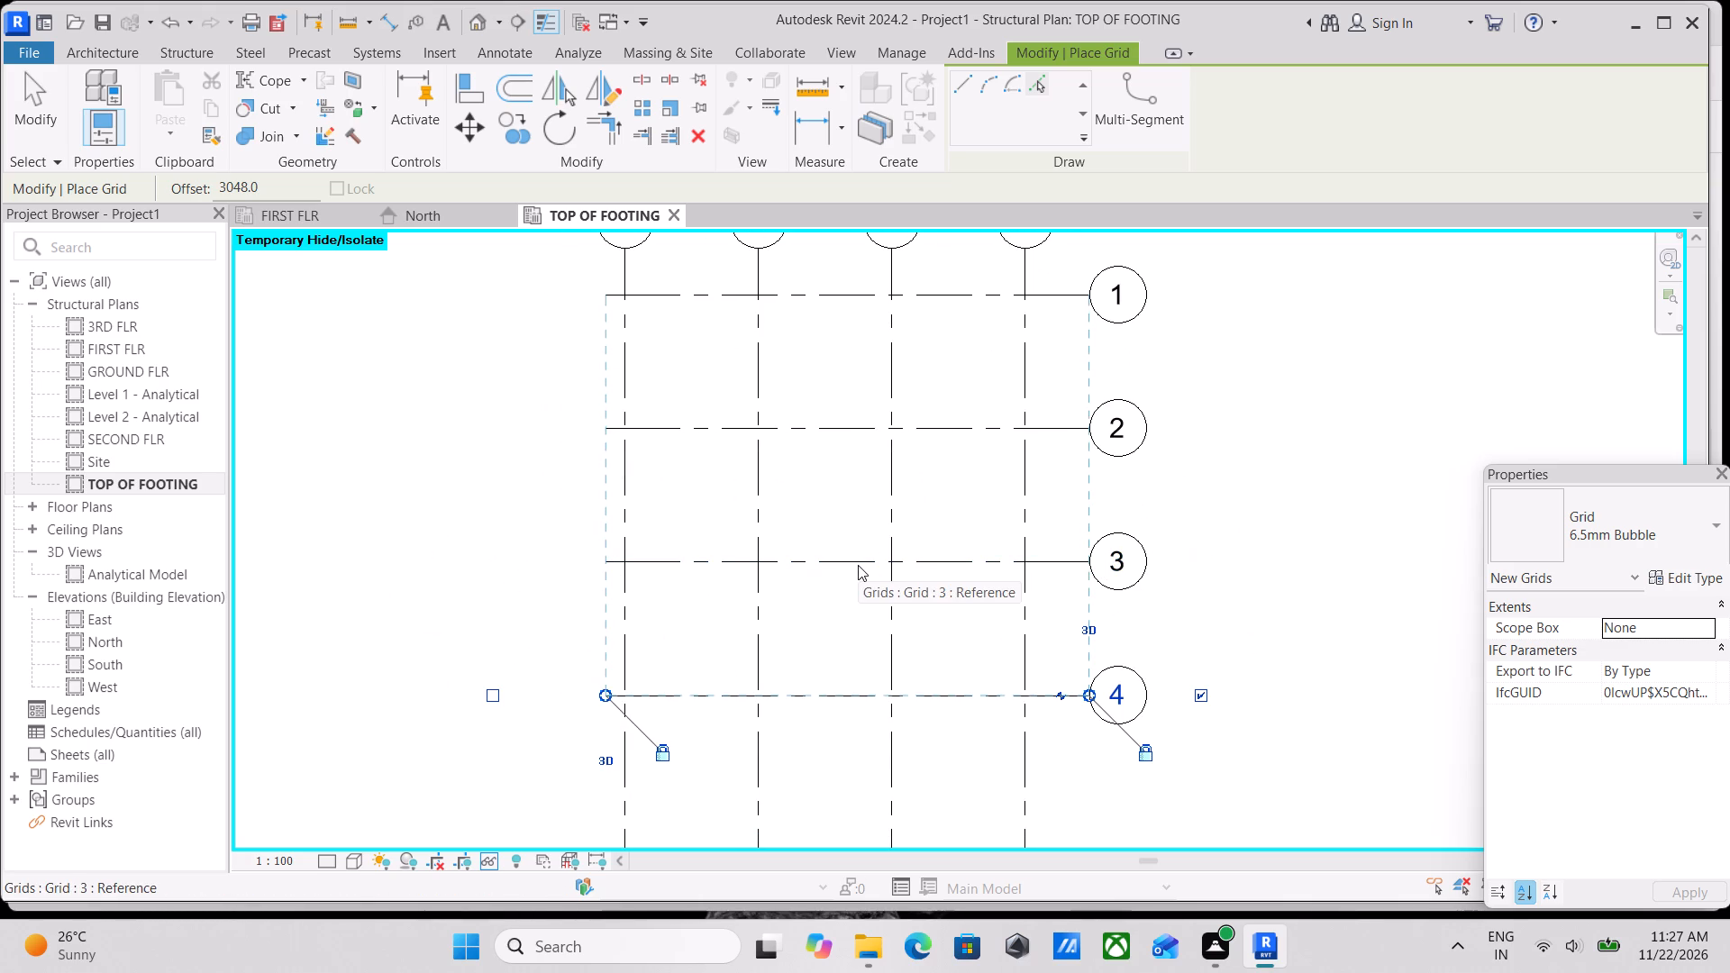
scroll(848, 595, down, 1)
middle_drag(848, 595, 851, 477)
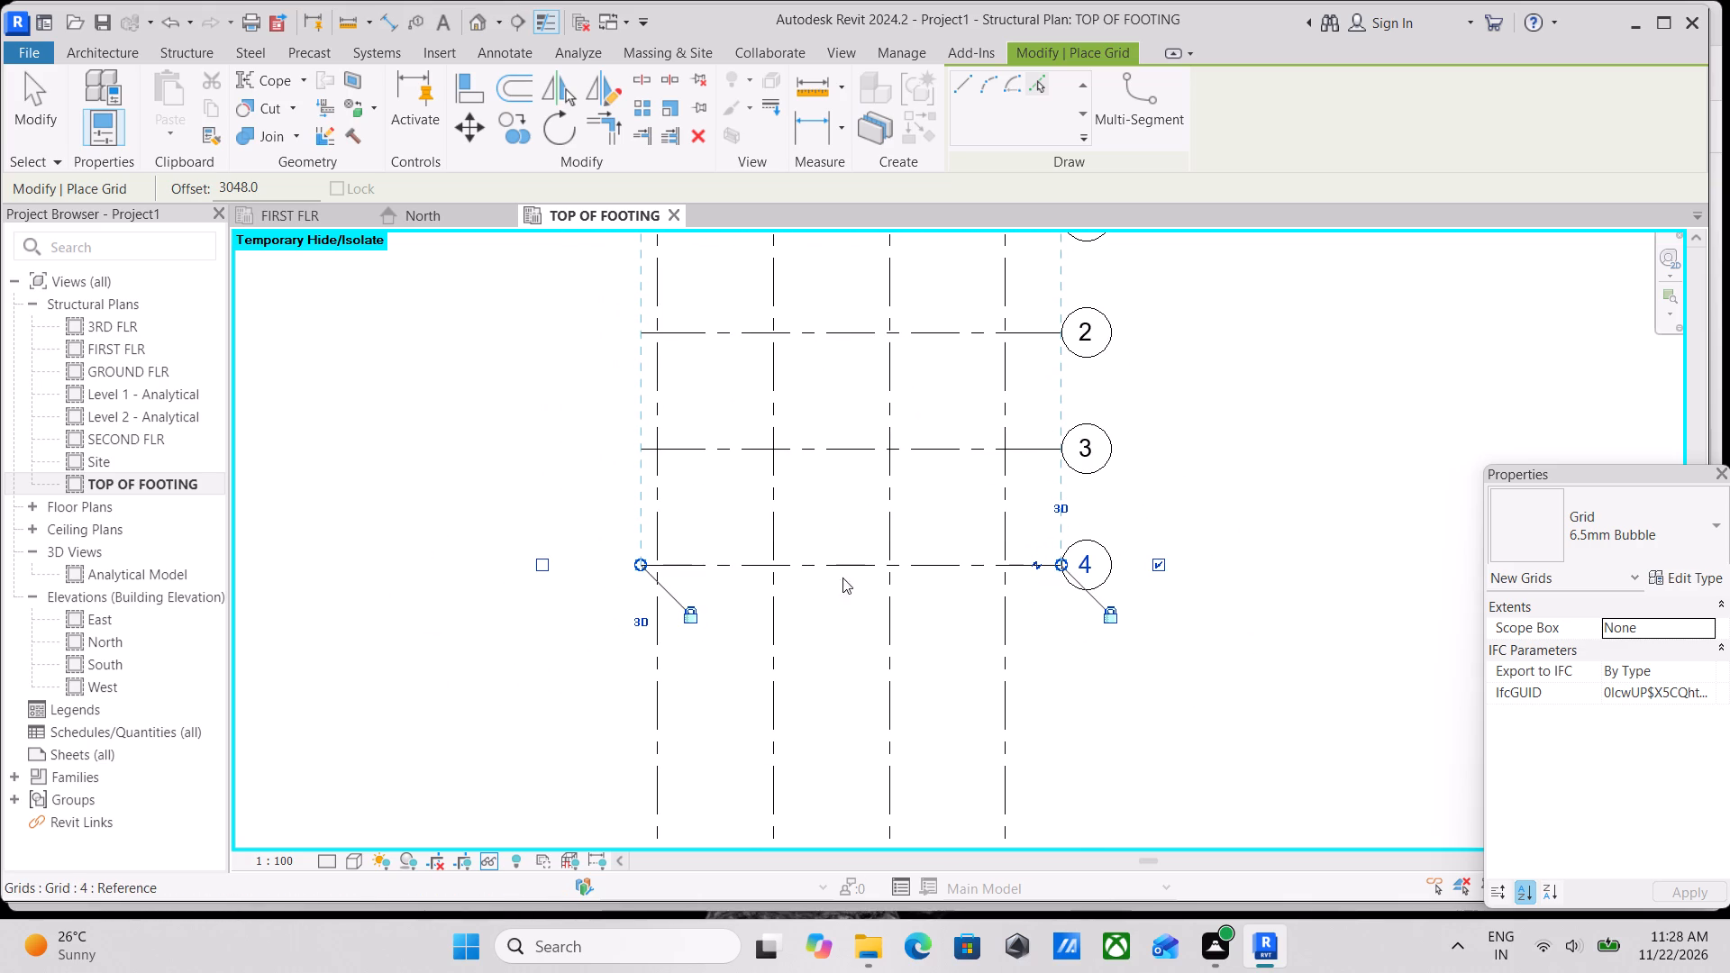
click(839, 568)
scroll(845, 635, down, 2)
middle_drag(844, 636, 912, 768)
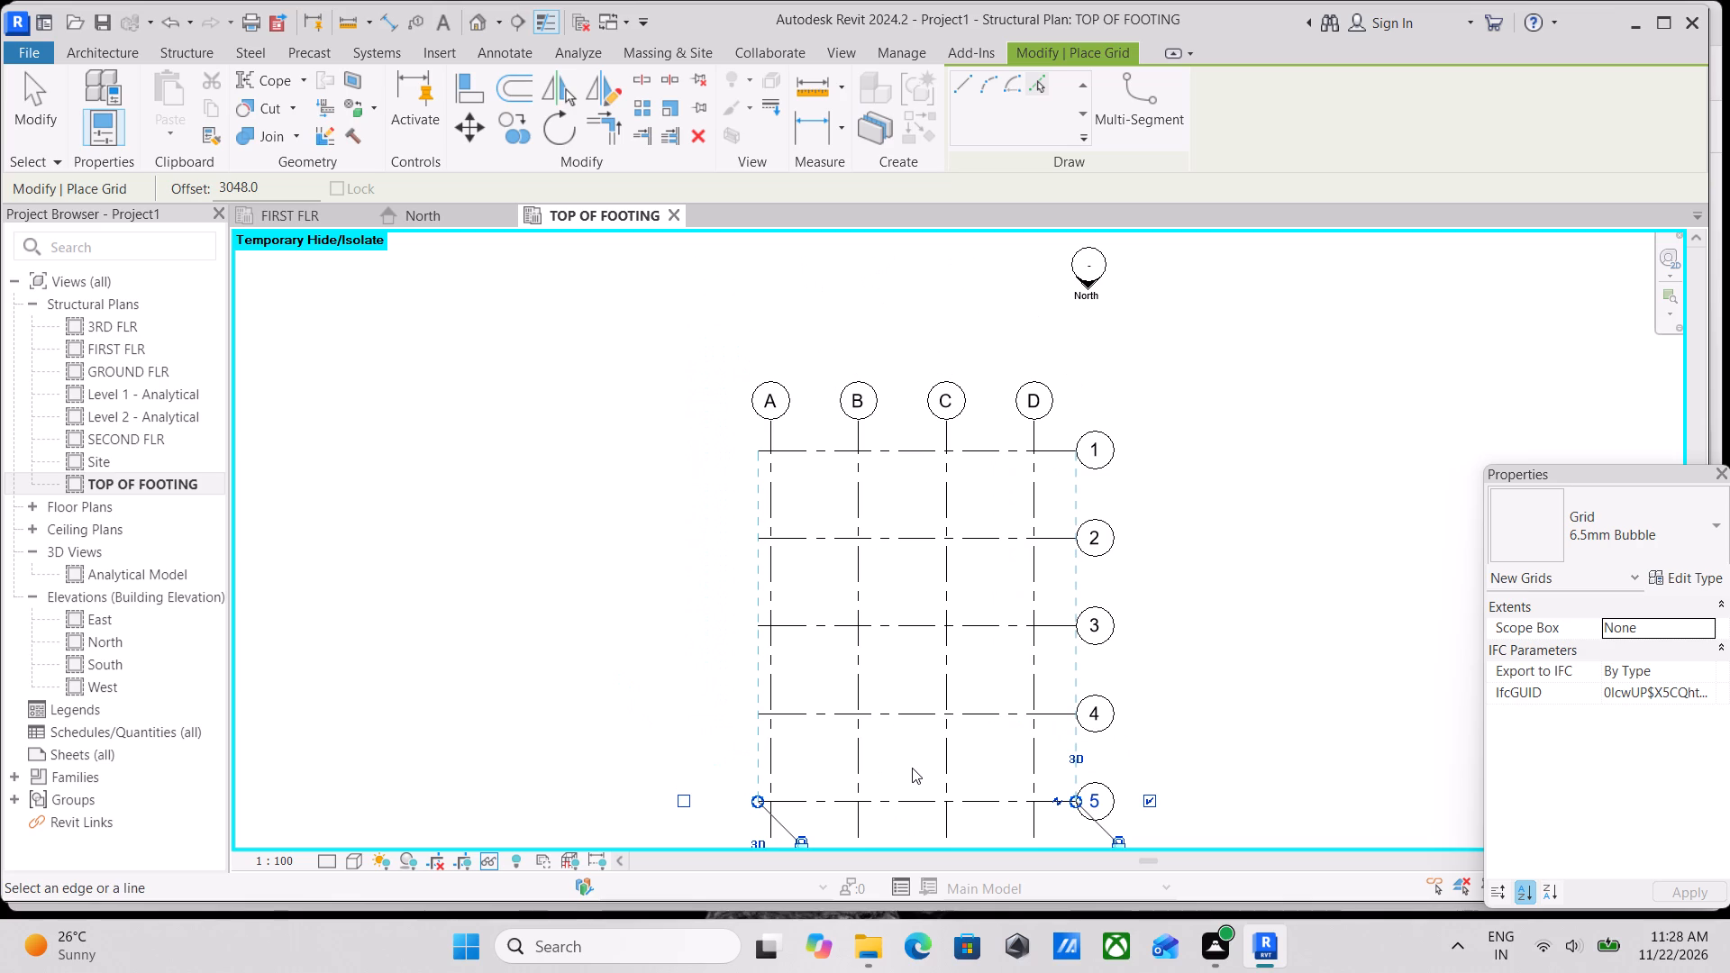
scroll(912, 768, up, 1)
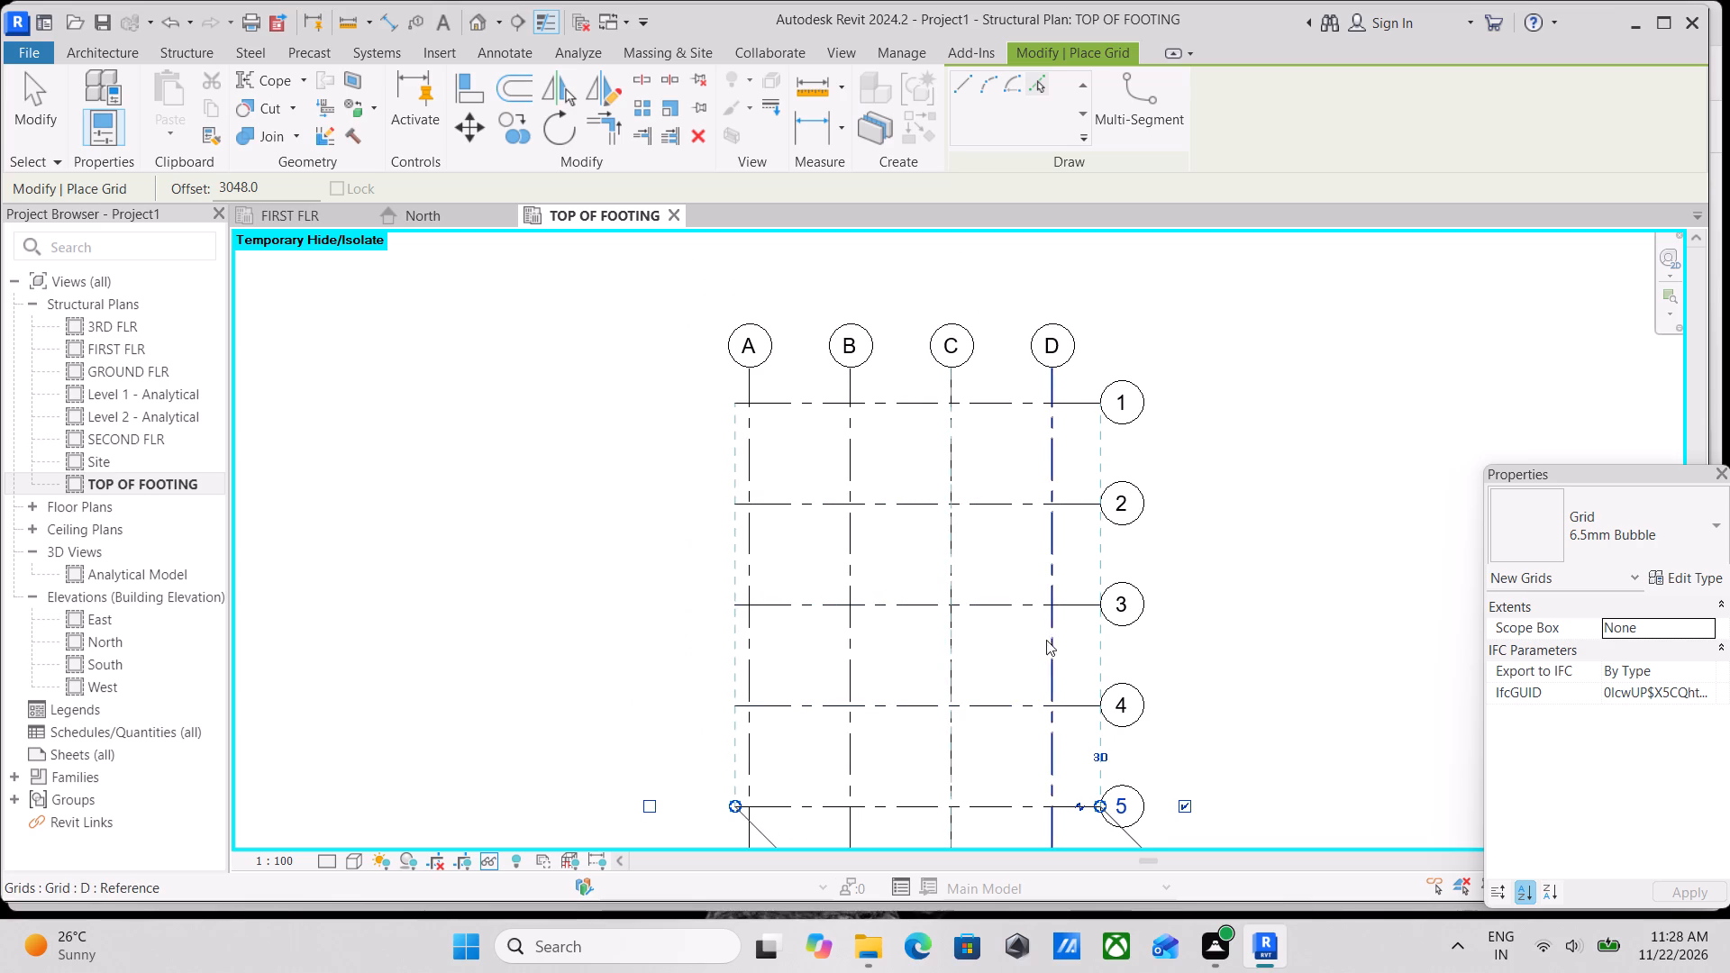
middle_click(1064, 587)
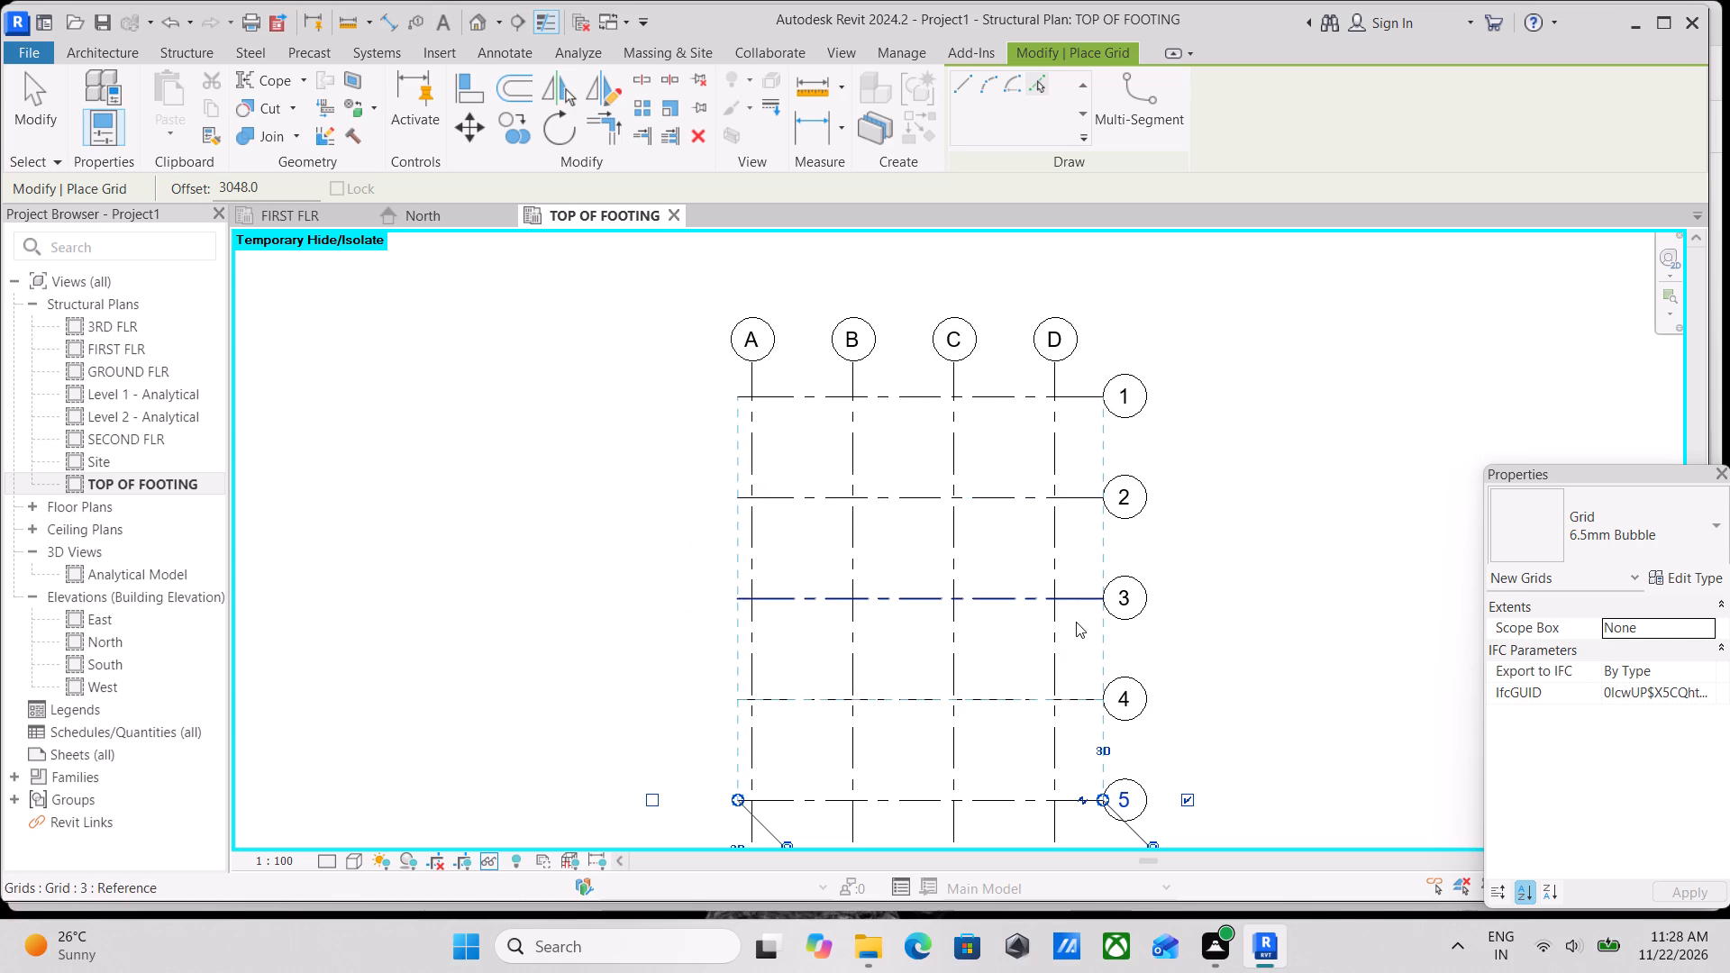
scroll(1450, 492, down, 2)
middle_drag(1434, 473, 1400, 433)
key(Escape)
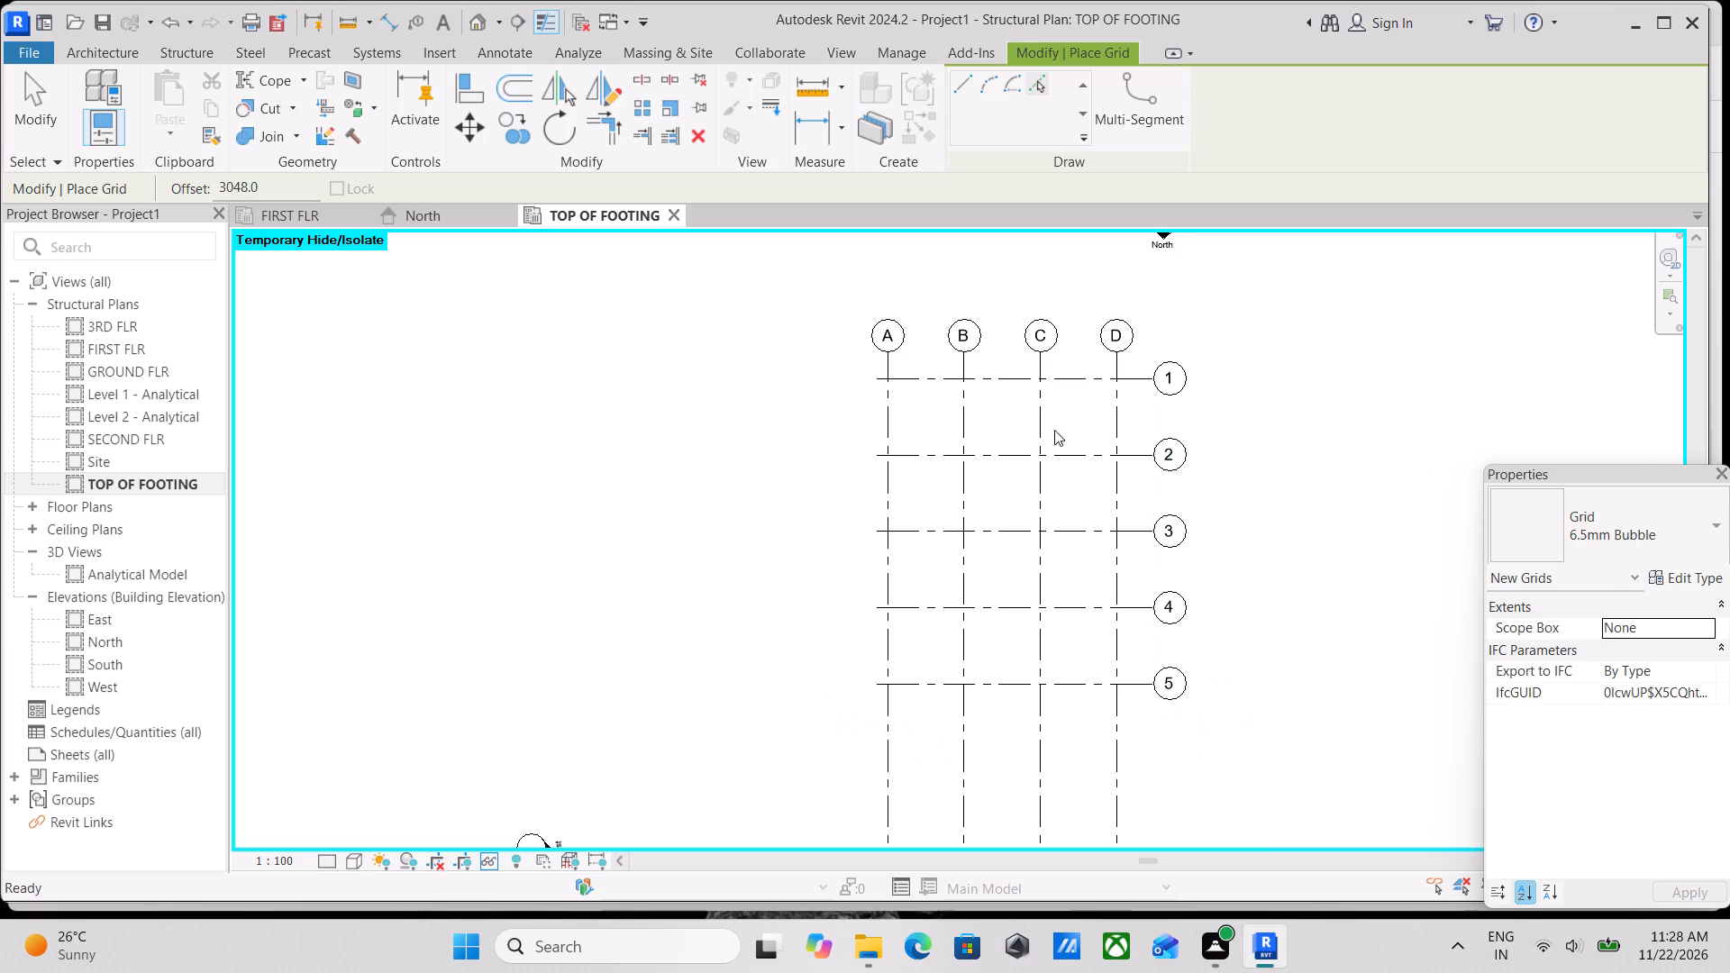
key(Escape)
scroll(1024, 432, up, 3)
key(Escape)
key(Escape)
Extend the bubble-less ends of the aligned grids 1 to 5 further outward past grid A.
middle_drag(906, 434, 1048, 593)
key(Escape)
scroll(1021, 500, up, 6)
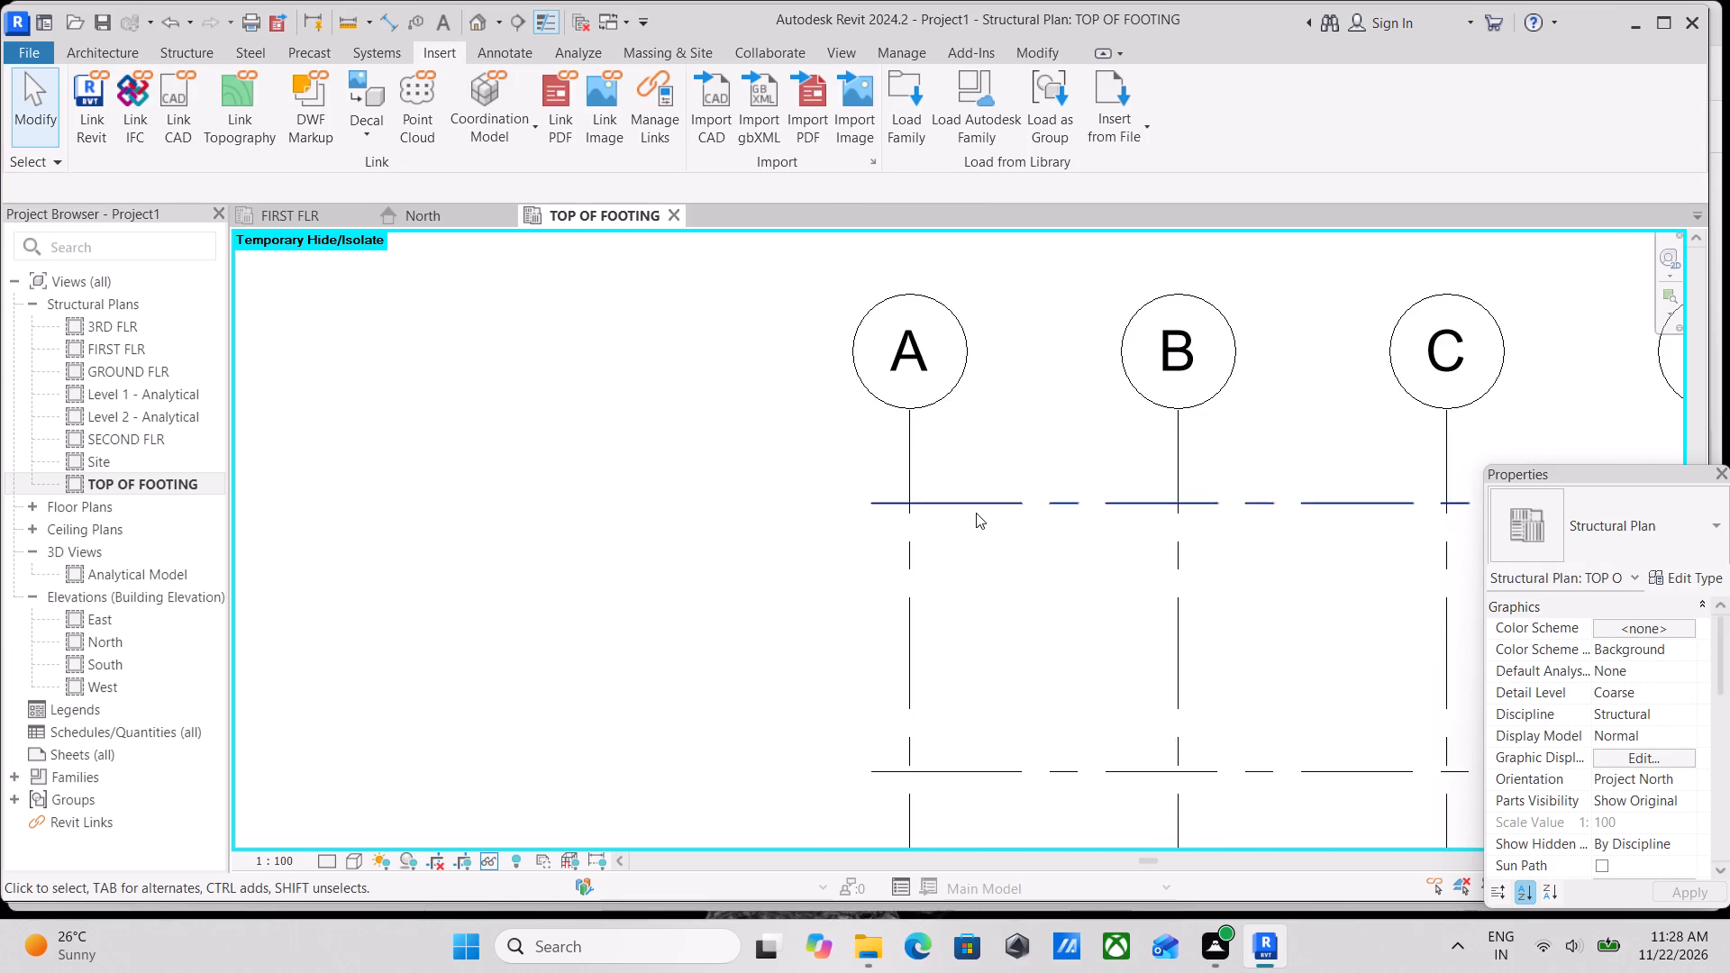
scroll(974, 510, up, 3)
click(974, 510)
drag(813, 503, 706, 483)
scroll(724, 494, down, 3)
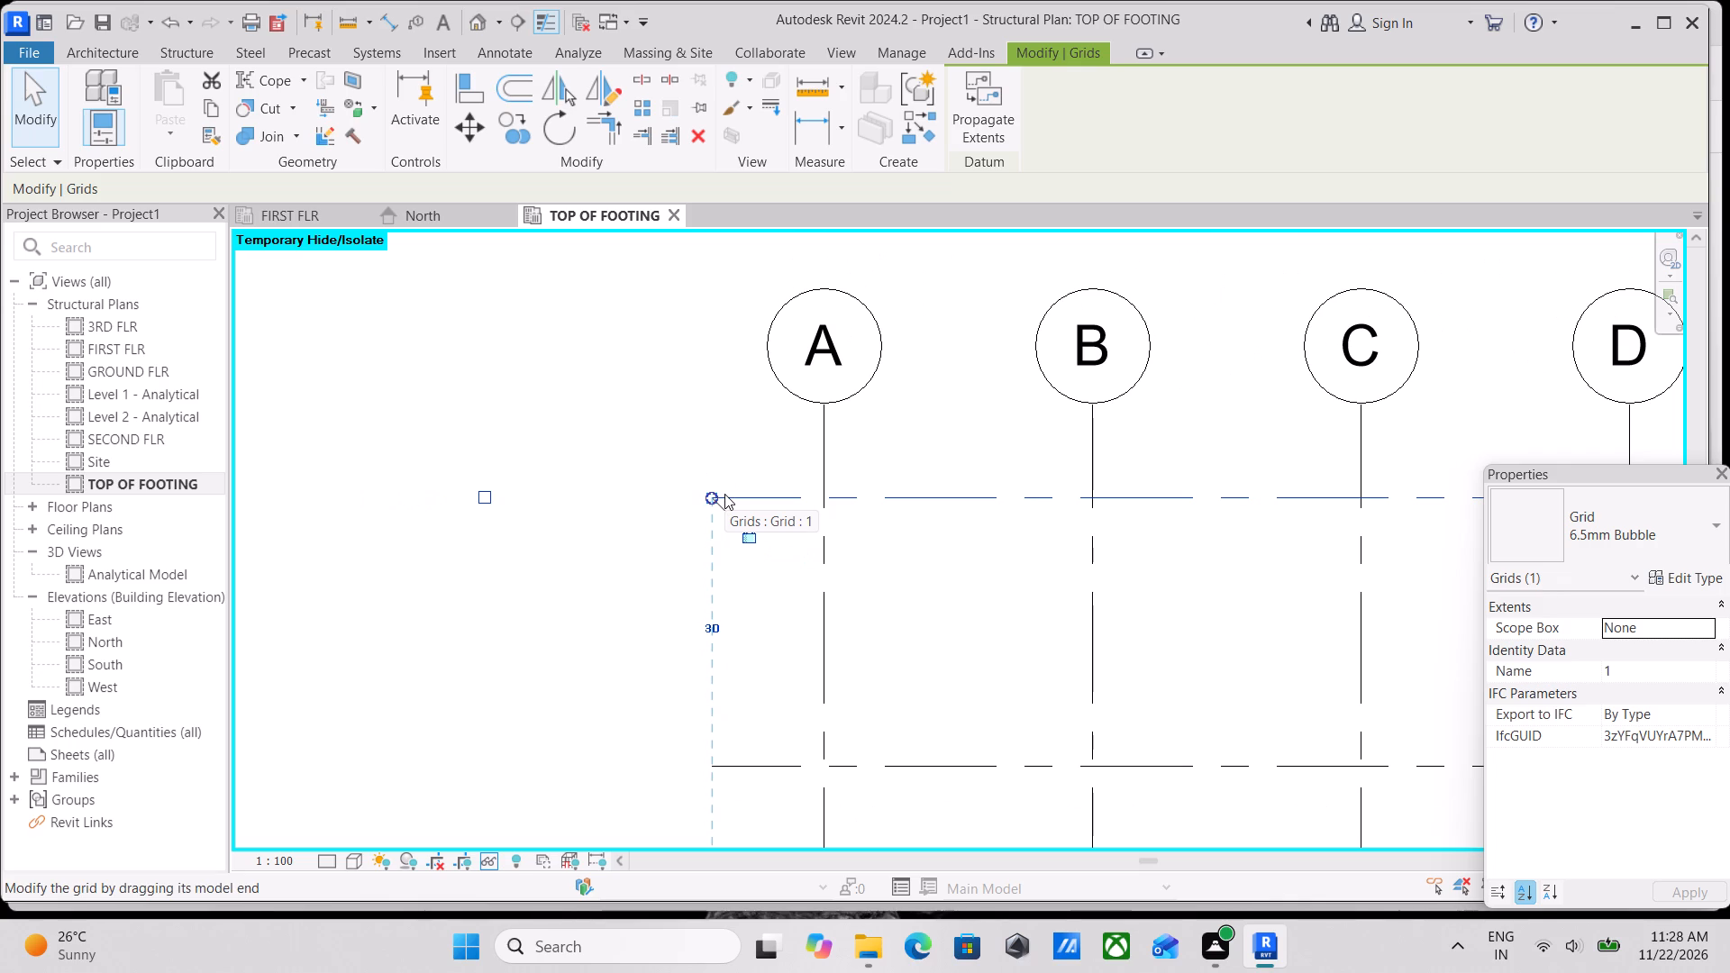
Shorten the bubble-less lower ends of the aligned grids A to D so they stop a little below grid 5.
scroll(1011, 507, down, 11)
middle_drag(1027, 519, 1028, 446)
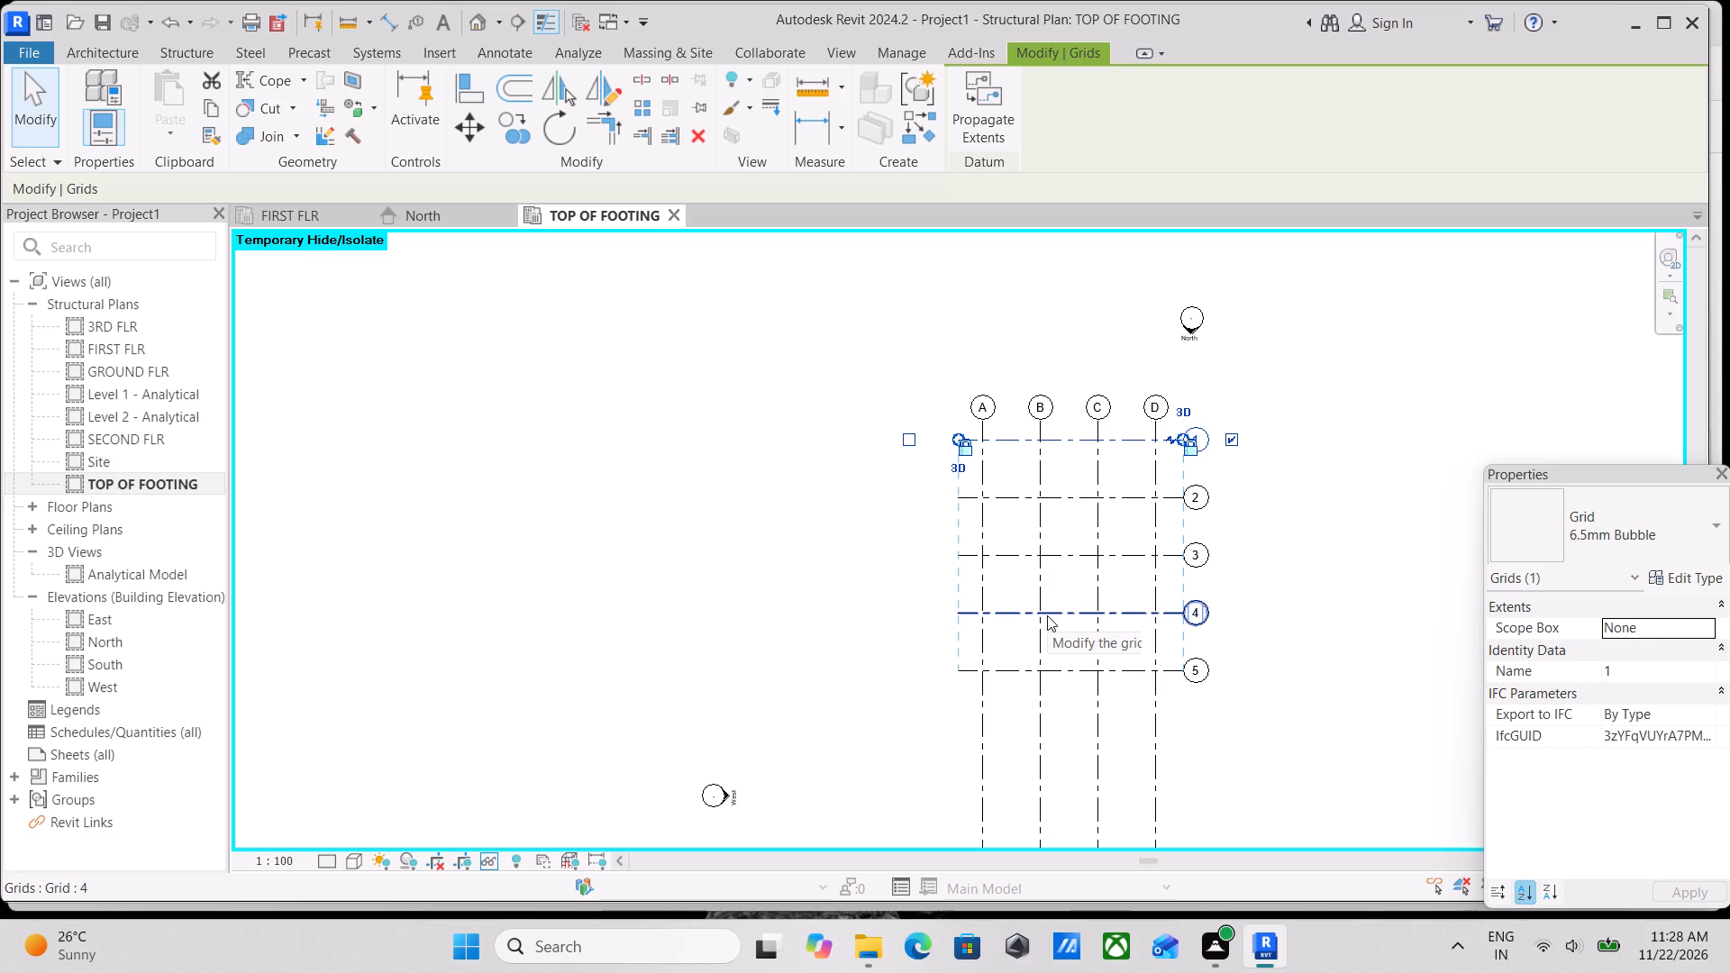
scroll(1054, 615, down, 3)
middle_drag(1054, 605, 1058, 537)
scroll(1124, 637, up, 2)
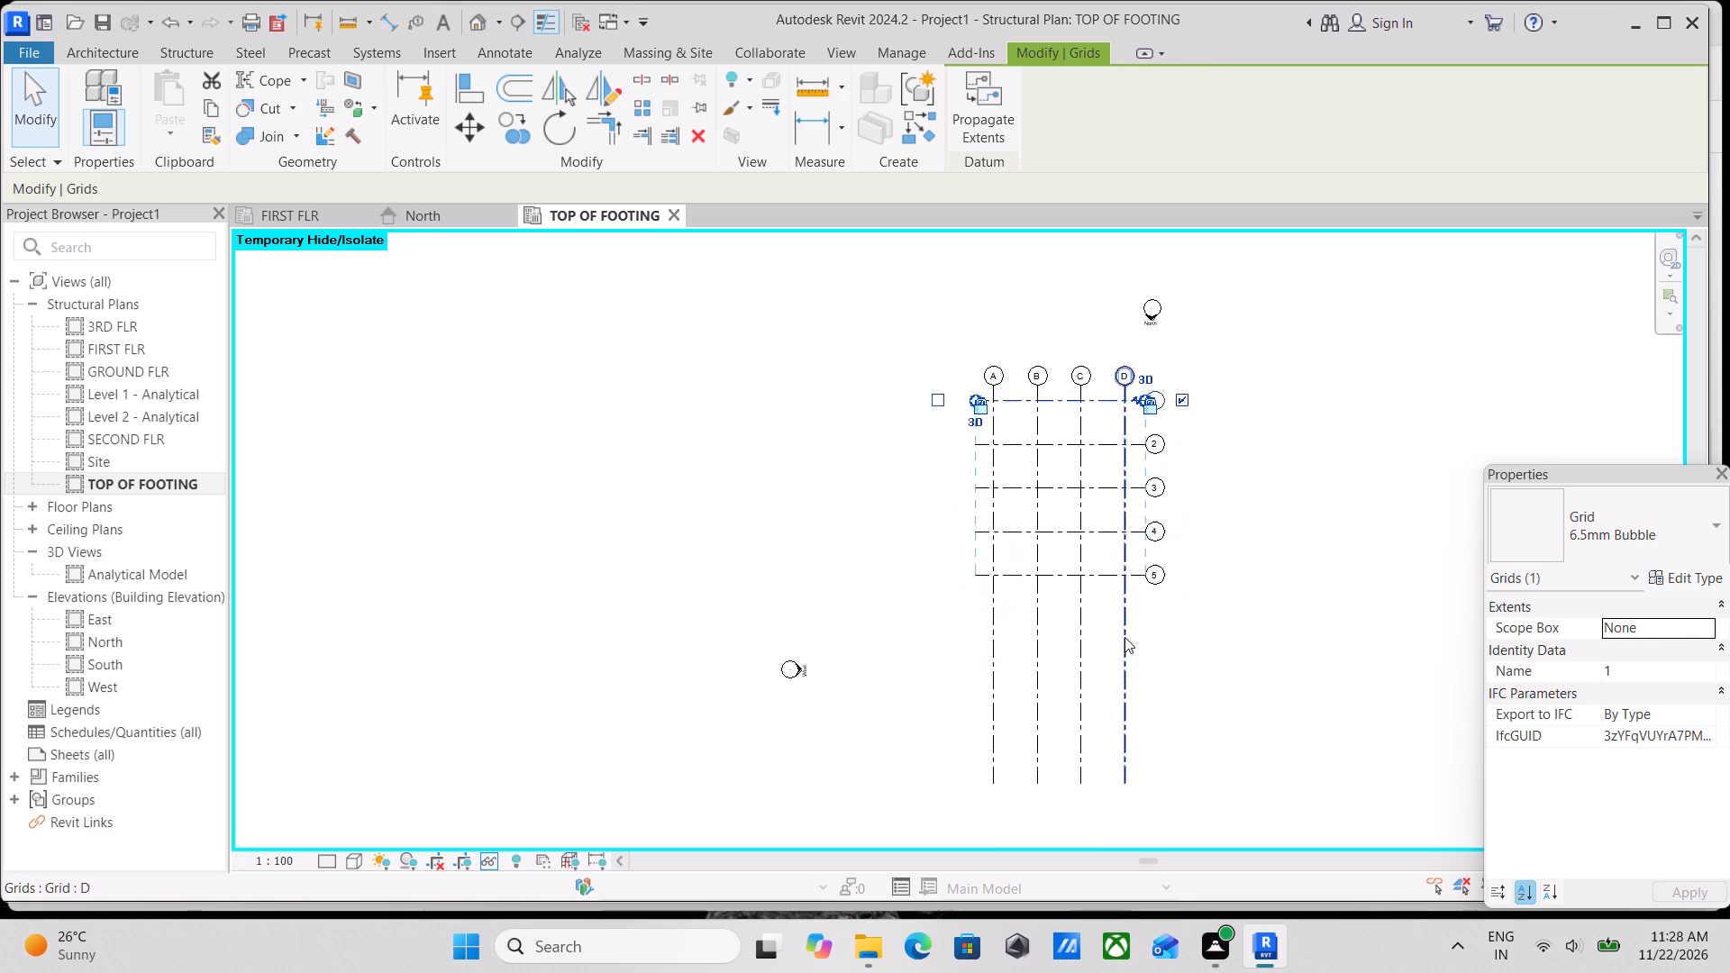
scroll(1124, 637, up, 4)
key(Escape)
key(Escape)
key(Escape)
key(Escape)
click(1108, 666)
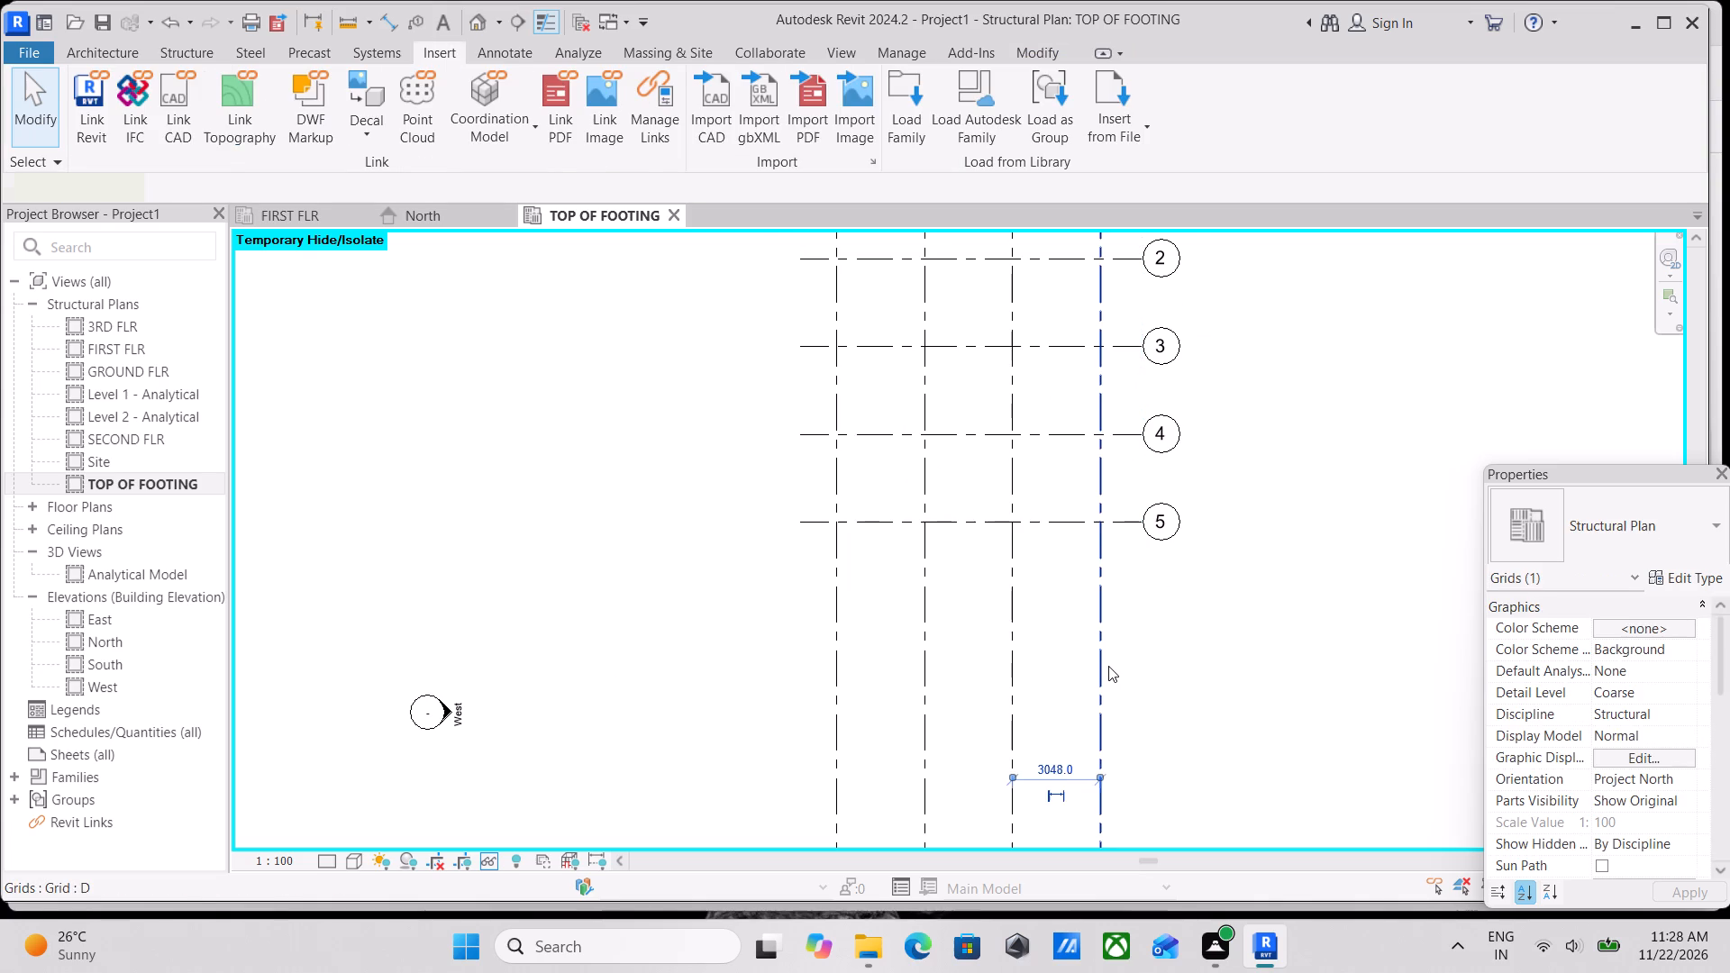
scroll(1108, 666, down, 3)
middle_drag(1202, 742, 1203, 601)
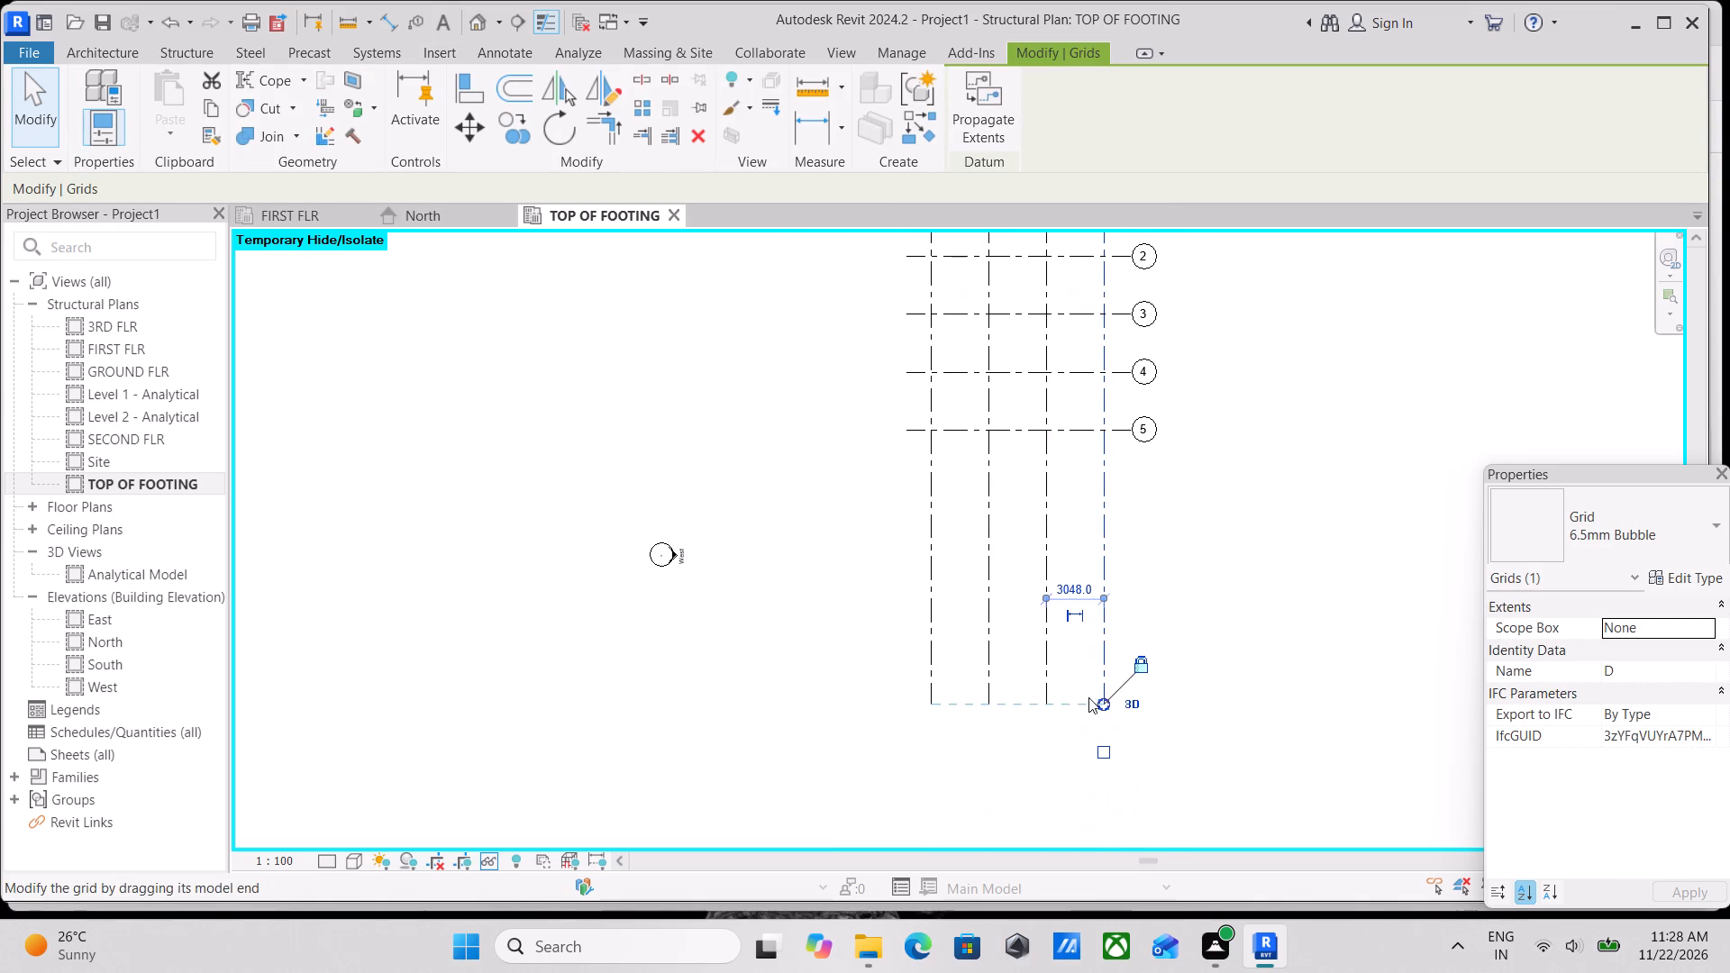
drag(1101, 706, 1124, 506)
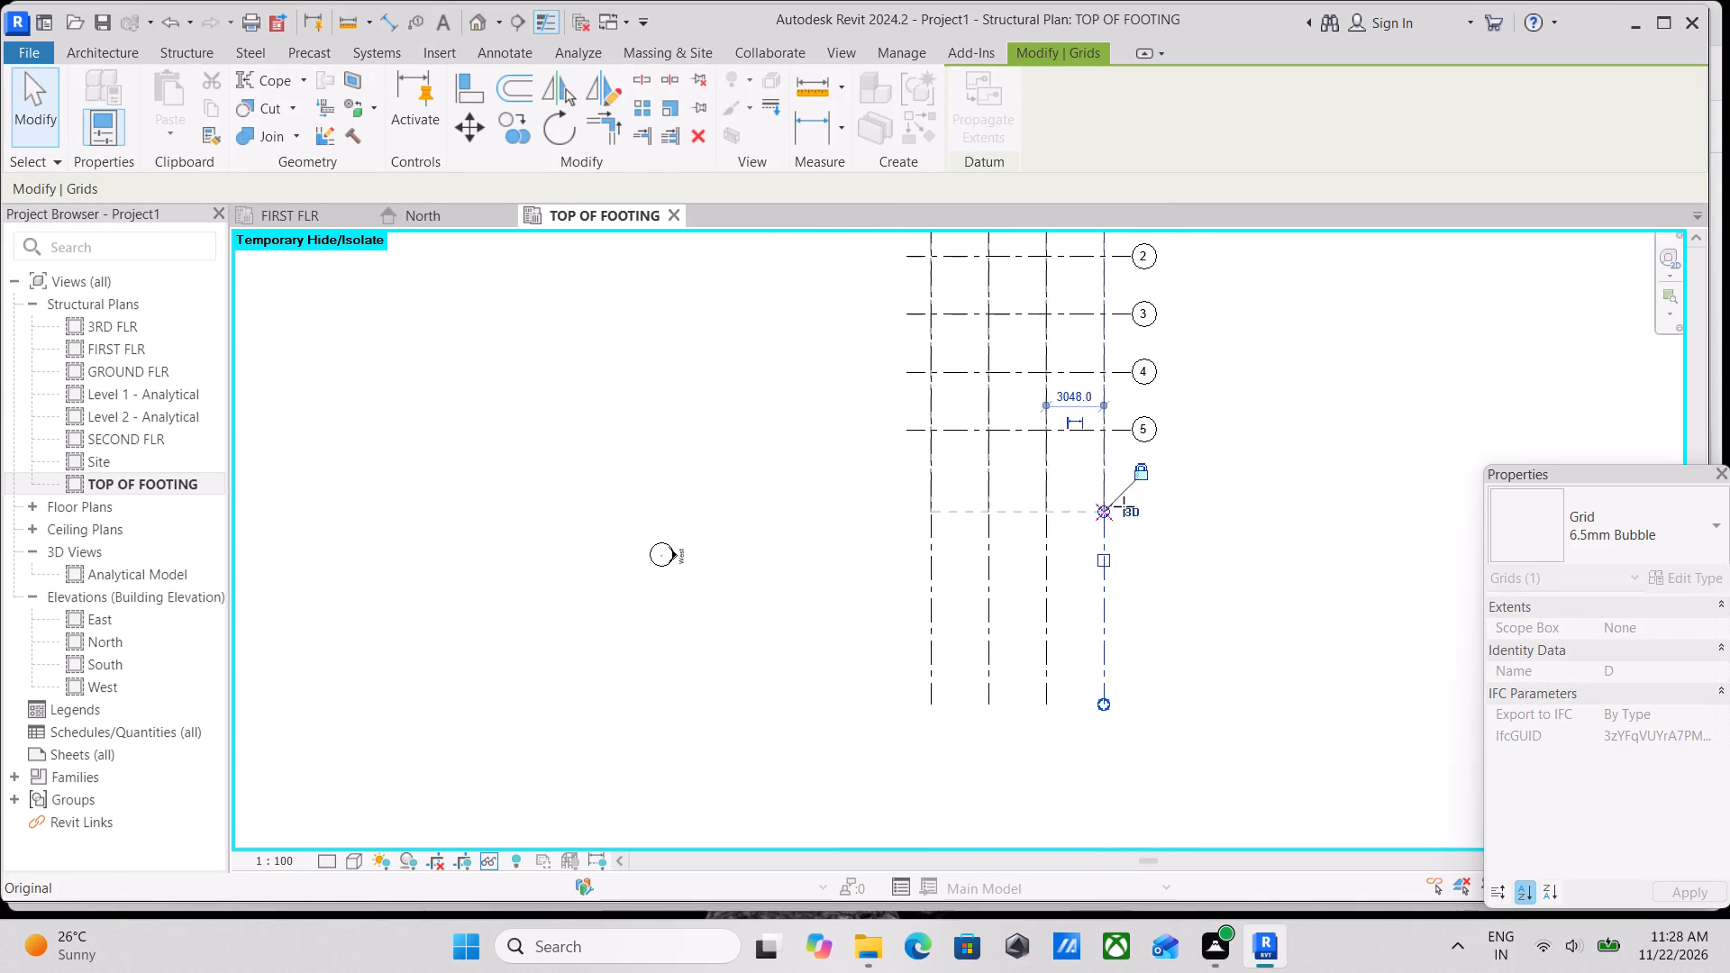
drag(1124, 506, 1119, 486)
Extend the bubble ends of the aligned grids A to D further up, away from grid 1.
middle_drag(1241, 456, 1260, 717)
scroll(1259, 678, down, 1)
scroll(1260, 716, up, 2)
middle_drag(1195, 564, 1219, 669)
scroll(1198, 572, up, 1)
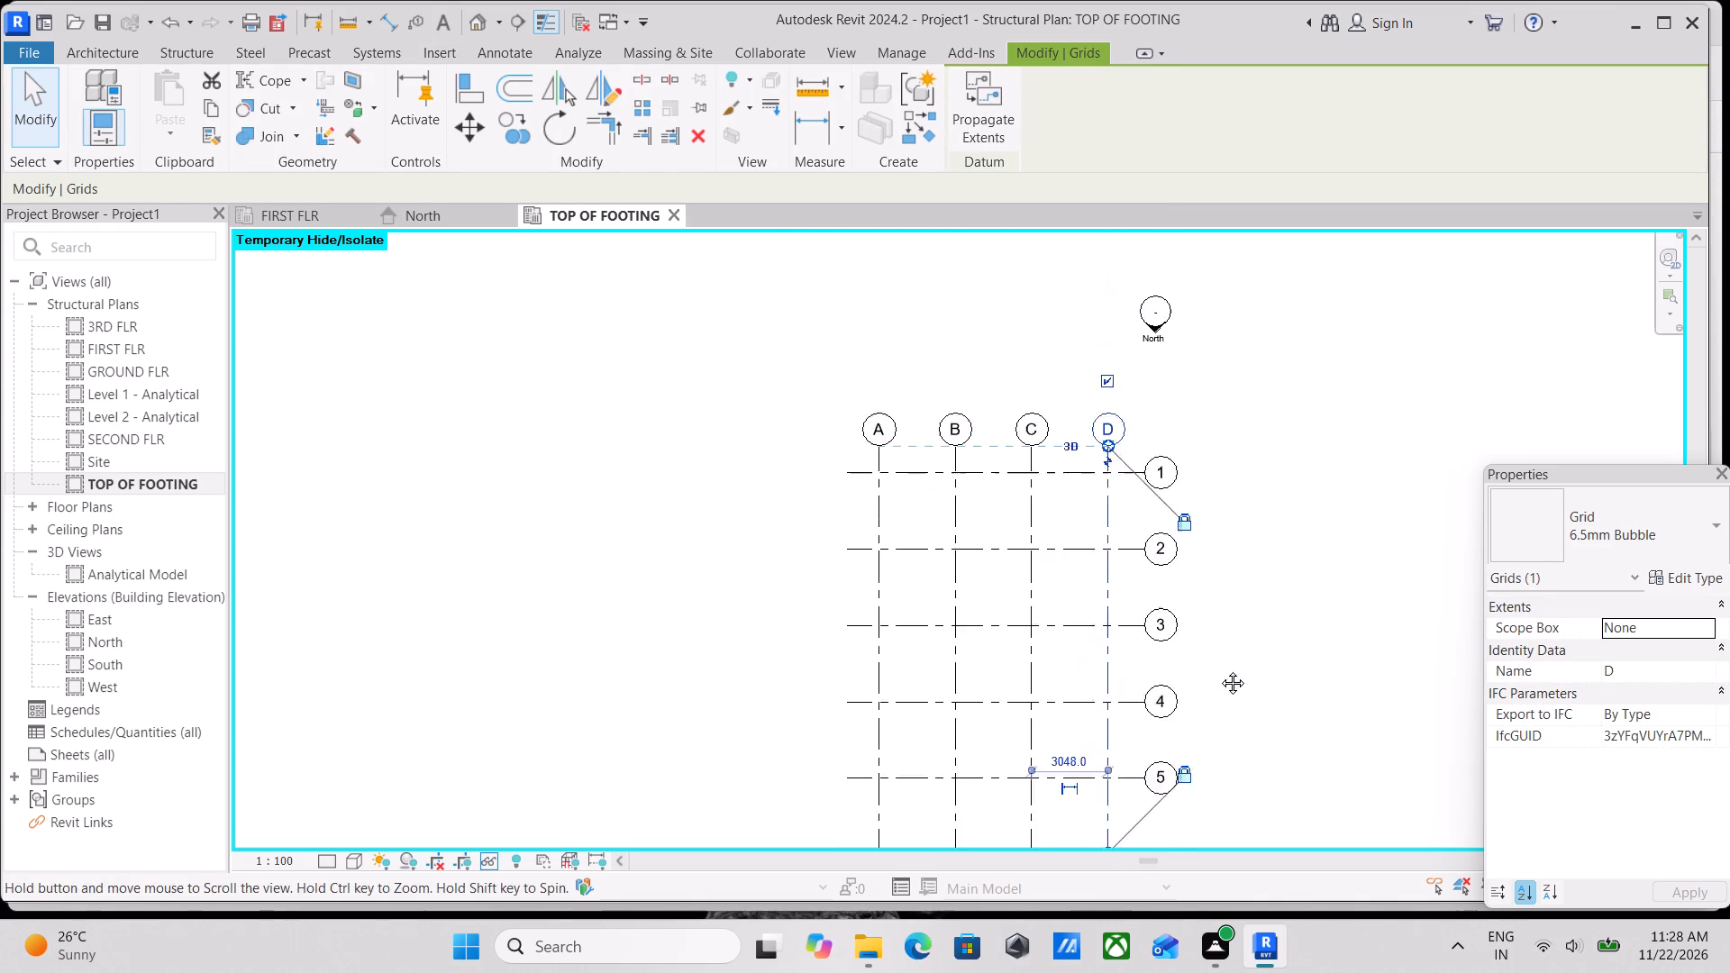
middle_drag(1219, 669, 1220, 684)
scroll(1106, 475, up, 1)
drag(1115, 499, 1110, 491)
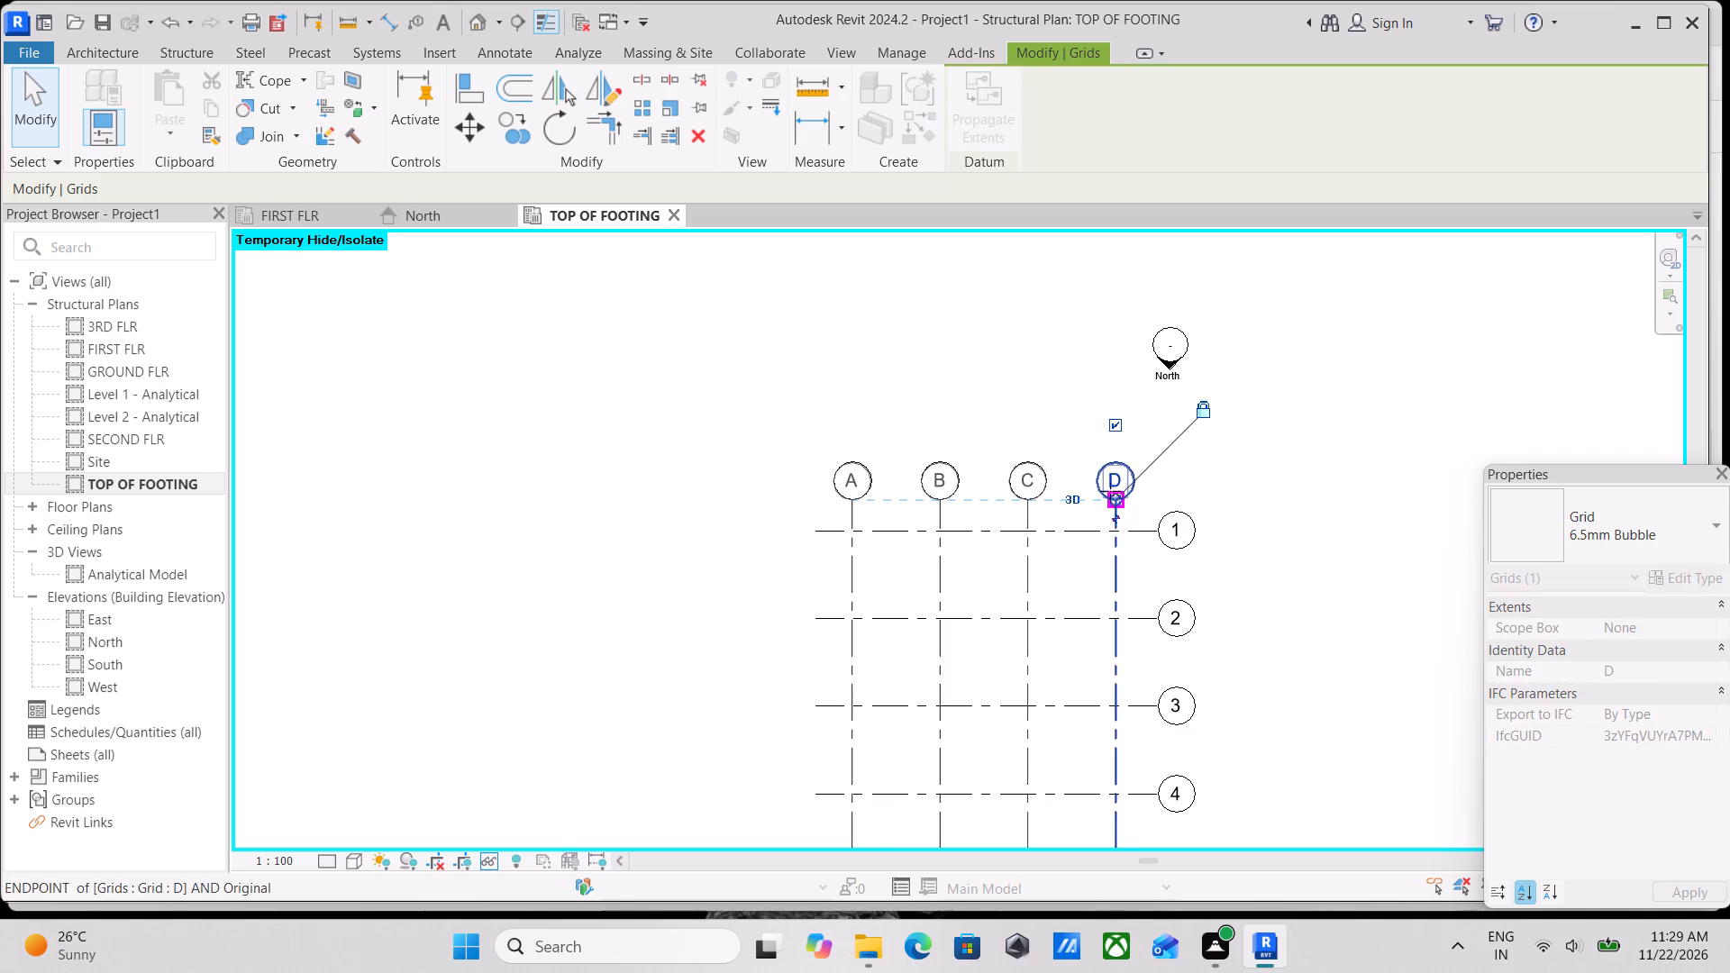
drag(1110, 491, 1109, 420)
middle_drag(1222, 468, 1231, 485)
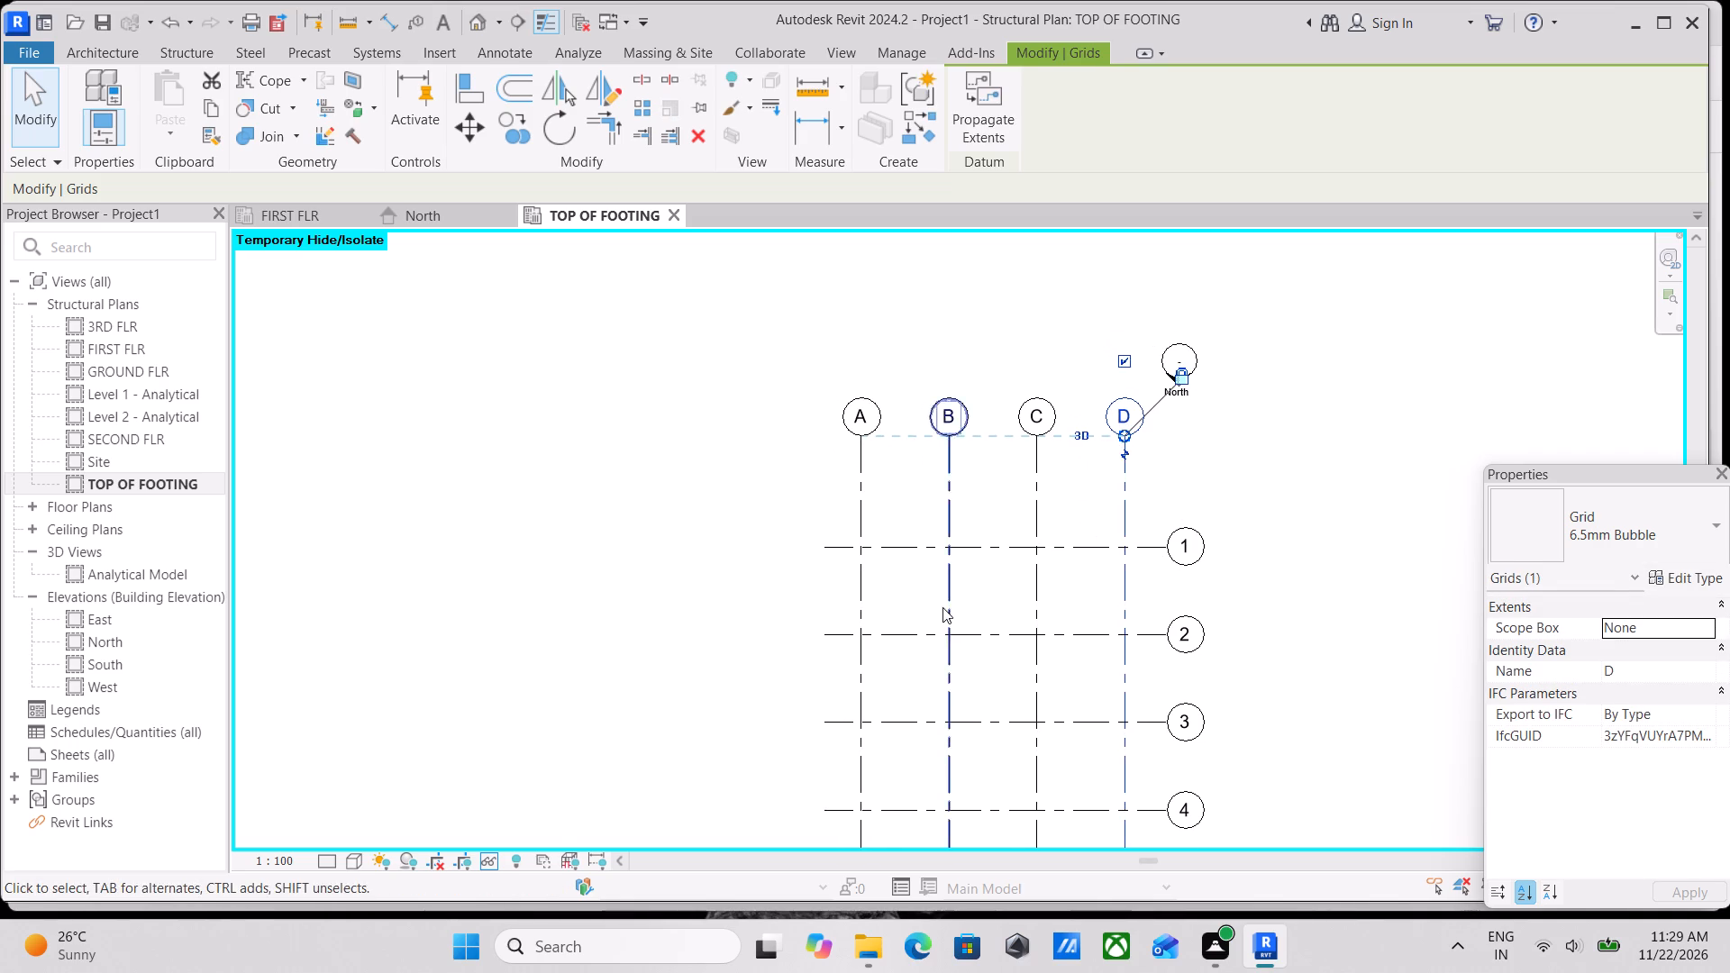
key(Escape)
Extend the bubble-less ends of the aligned grids 1 to 5 further out beyond grid A.
scroll(812, 587, up, 2)
click(848, 539)
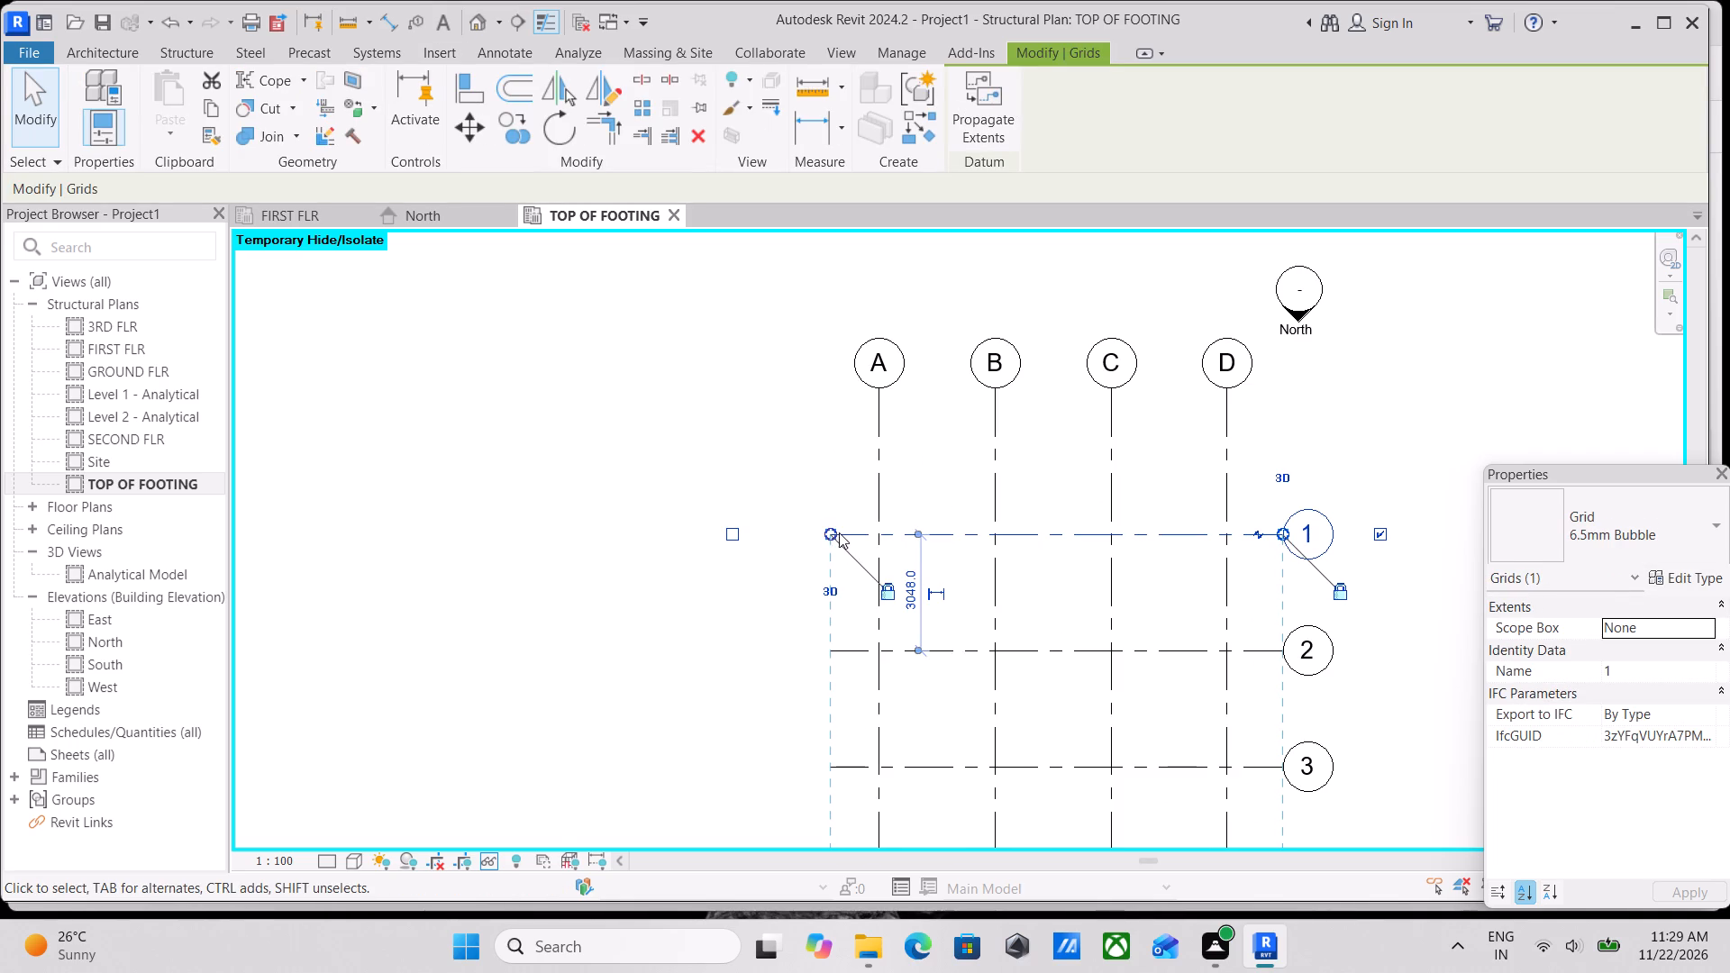
drag(836, 532, 690, 515)
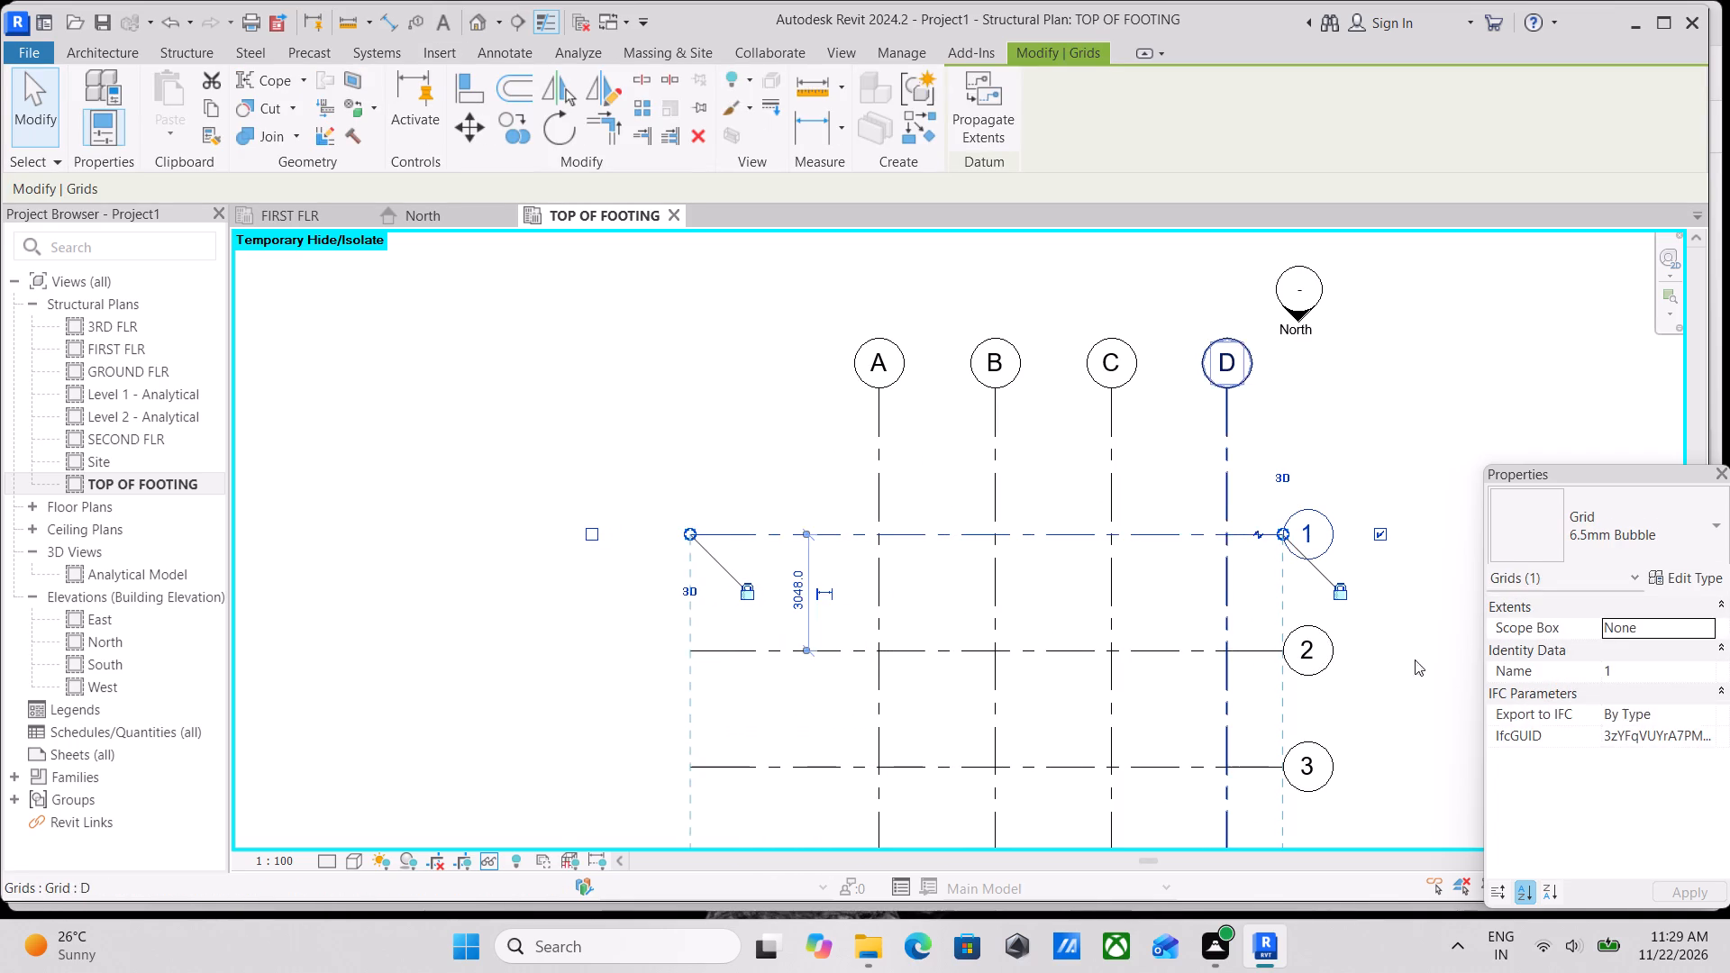
key(Escape)
Extend the bubble ends of the aligned grids 1 to 5 further out beyond grid D.
click(1254, 540)
drag(1279, 533, 1334, 534)
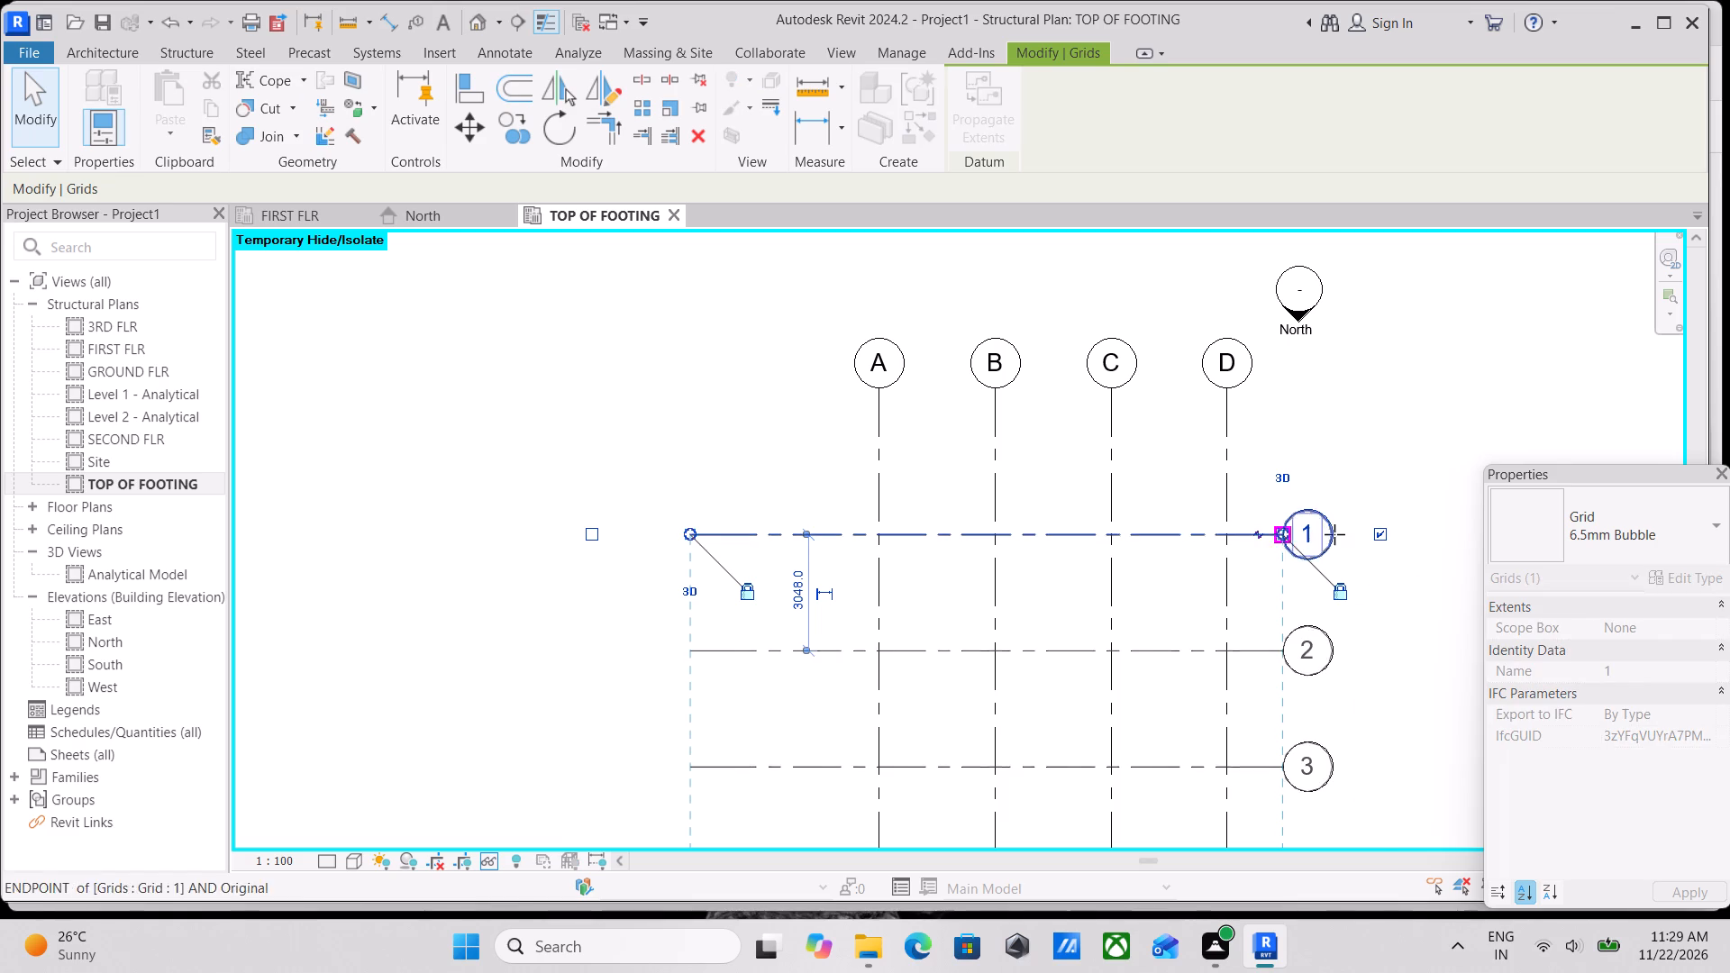
drag(1334, 534, 1389, 532)
key(Escape)
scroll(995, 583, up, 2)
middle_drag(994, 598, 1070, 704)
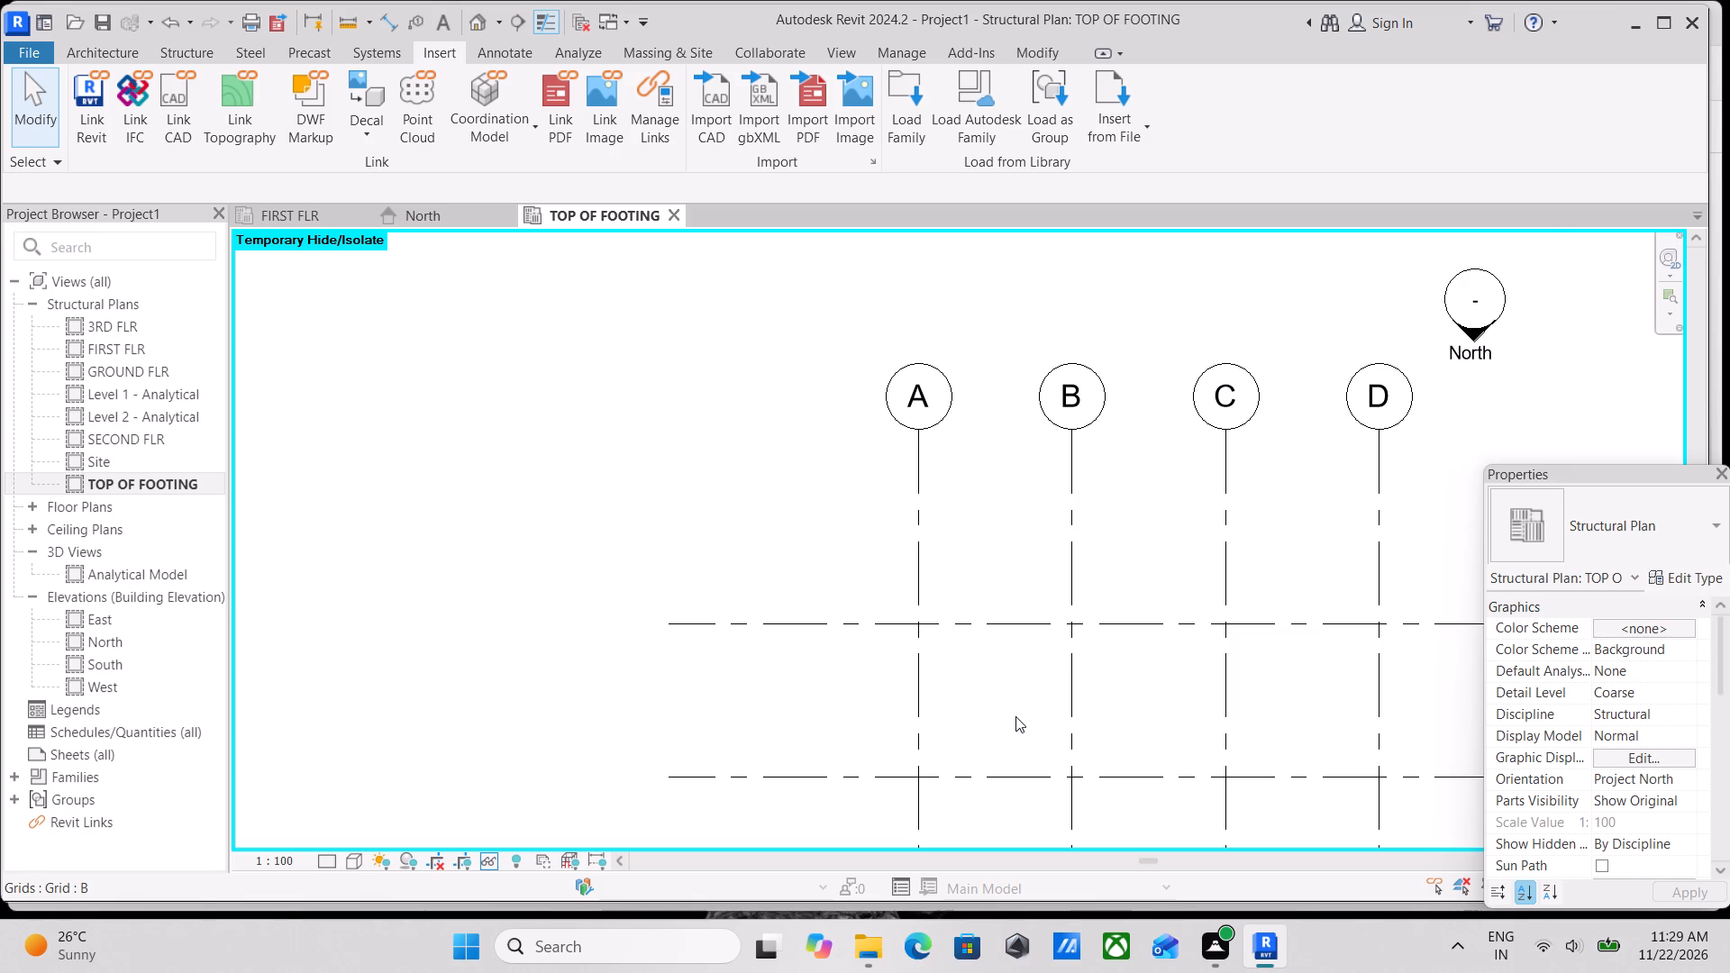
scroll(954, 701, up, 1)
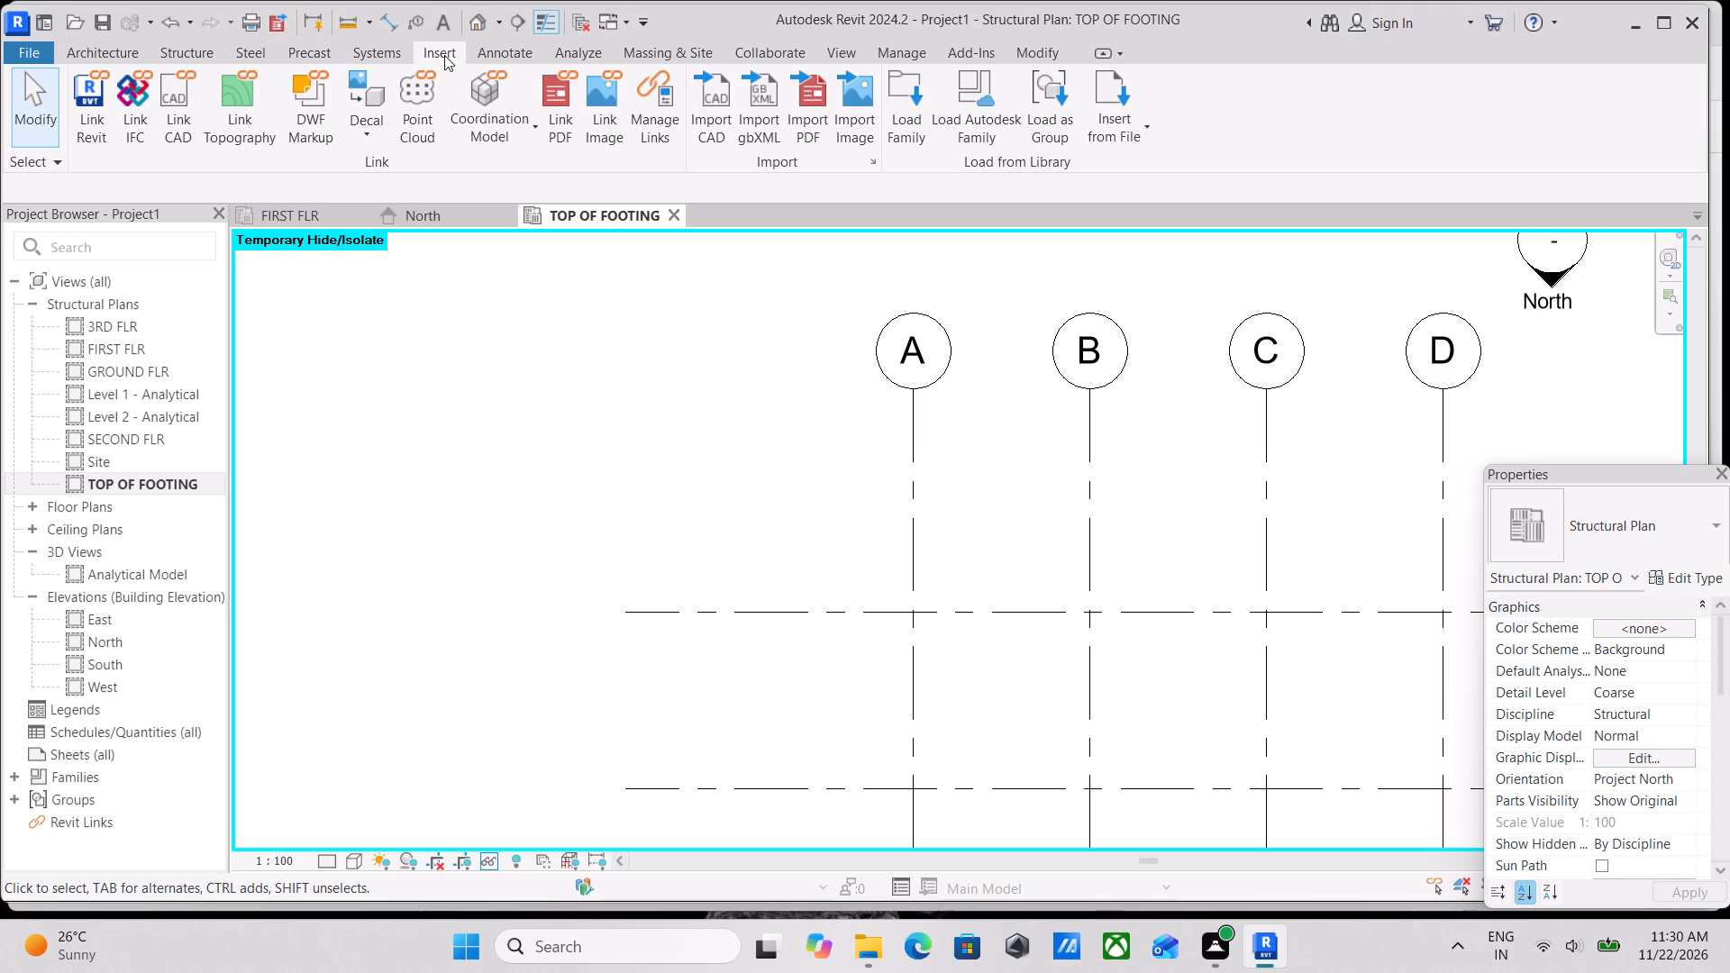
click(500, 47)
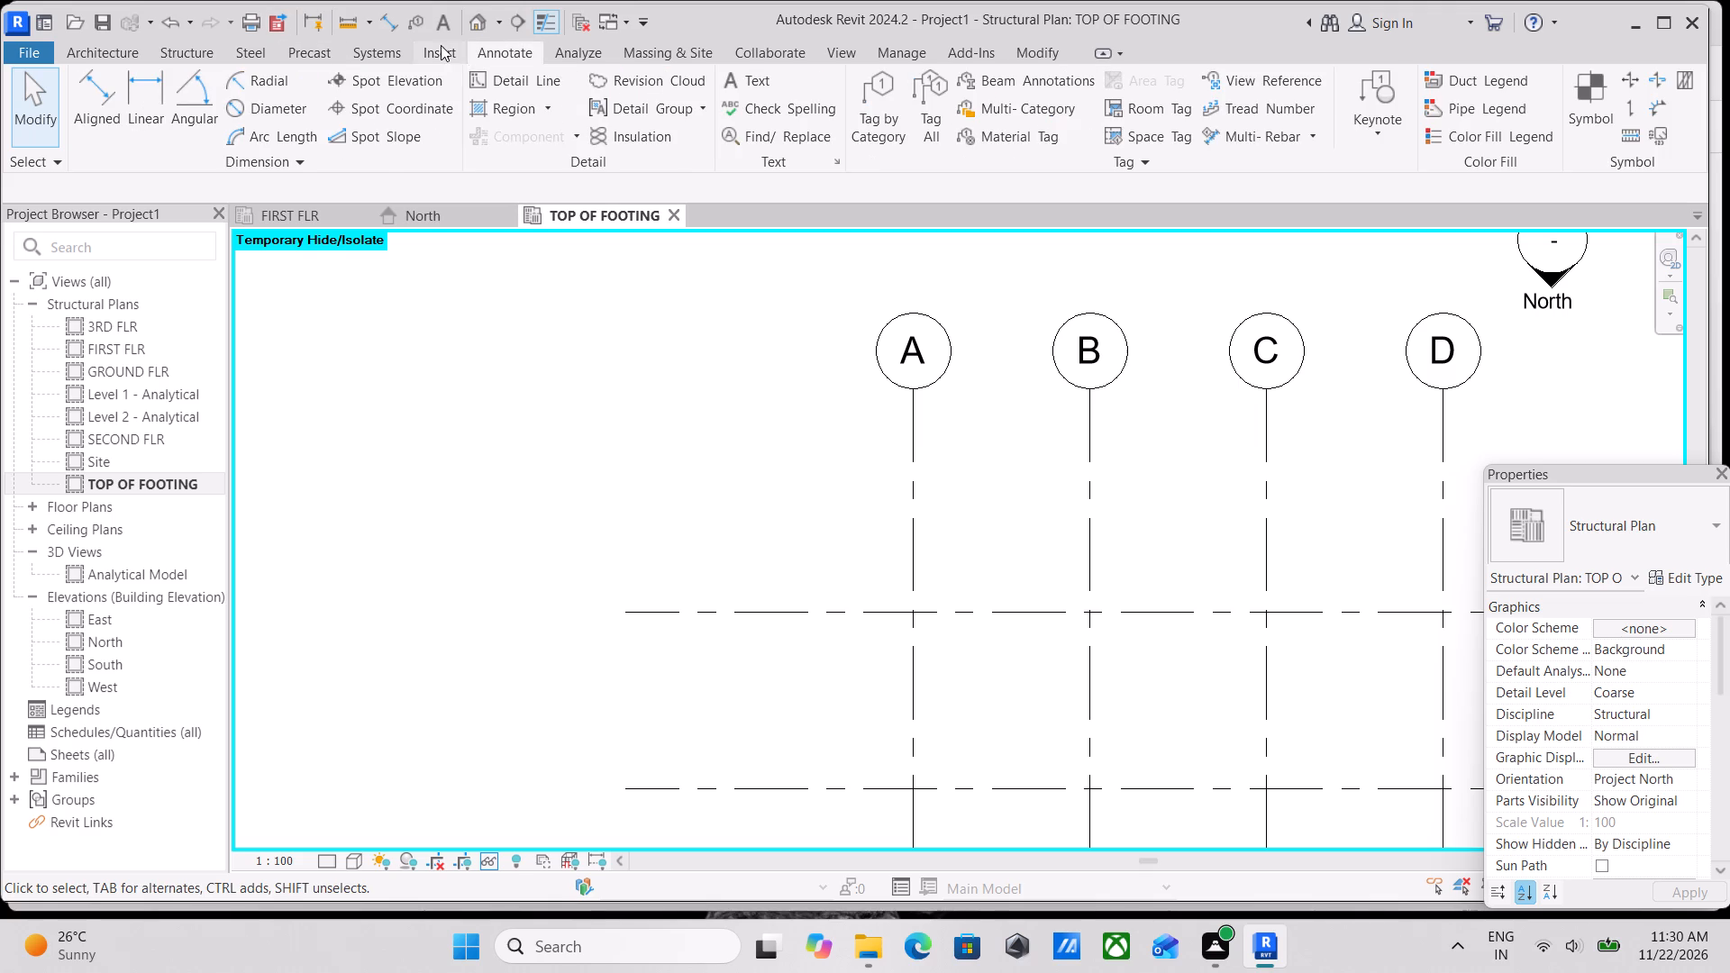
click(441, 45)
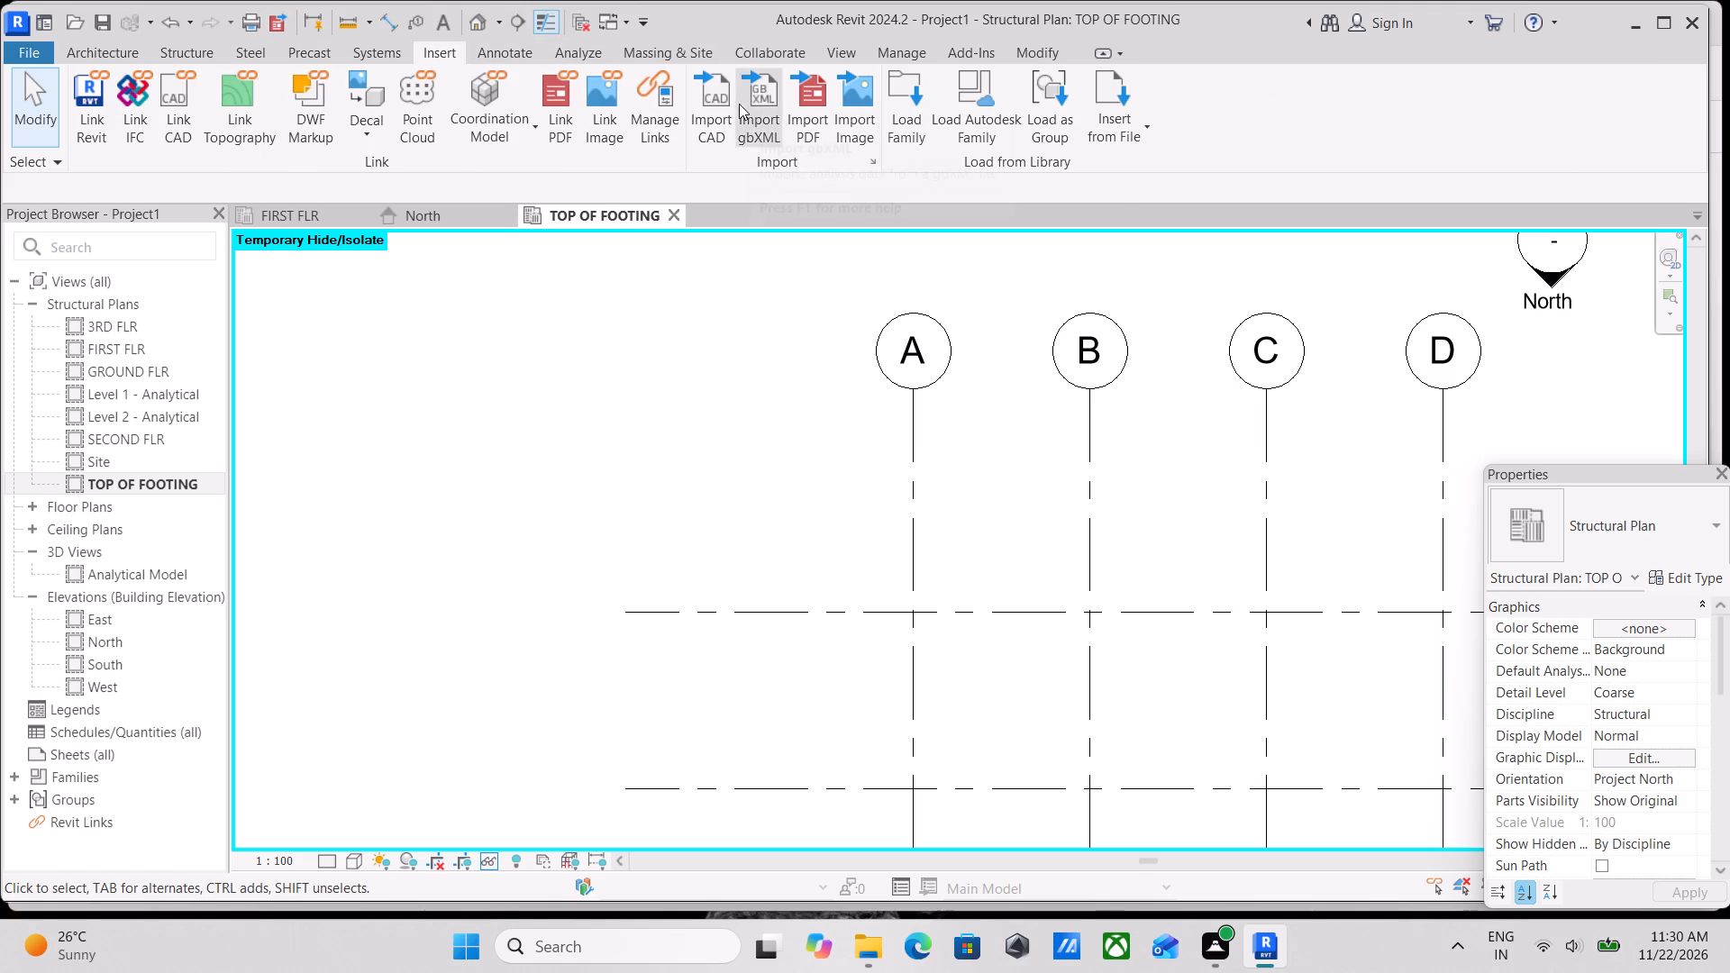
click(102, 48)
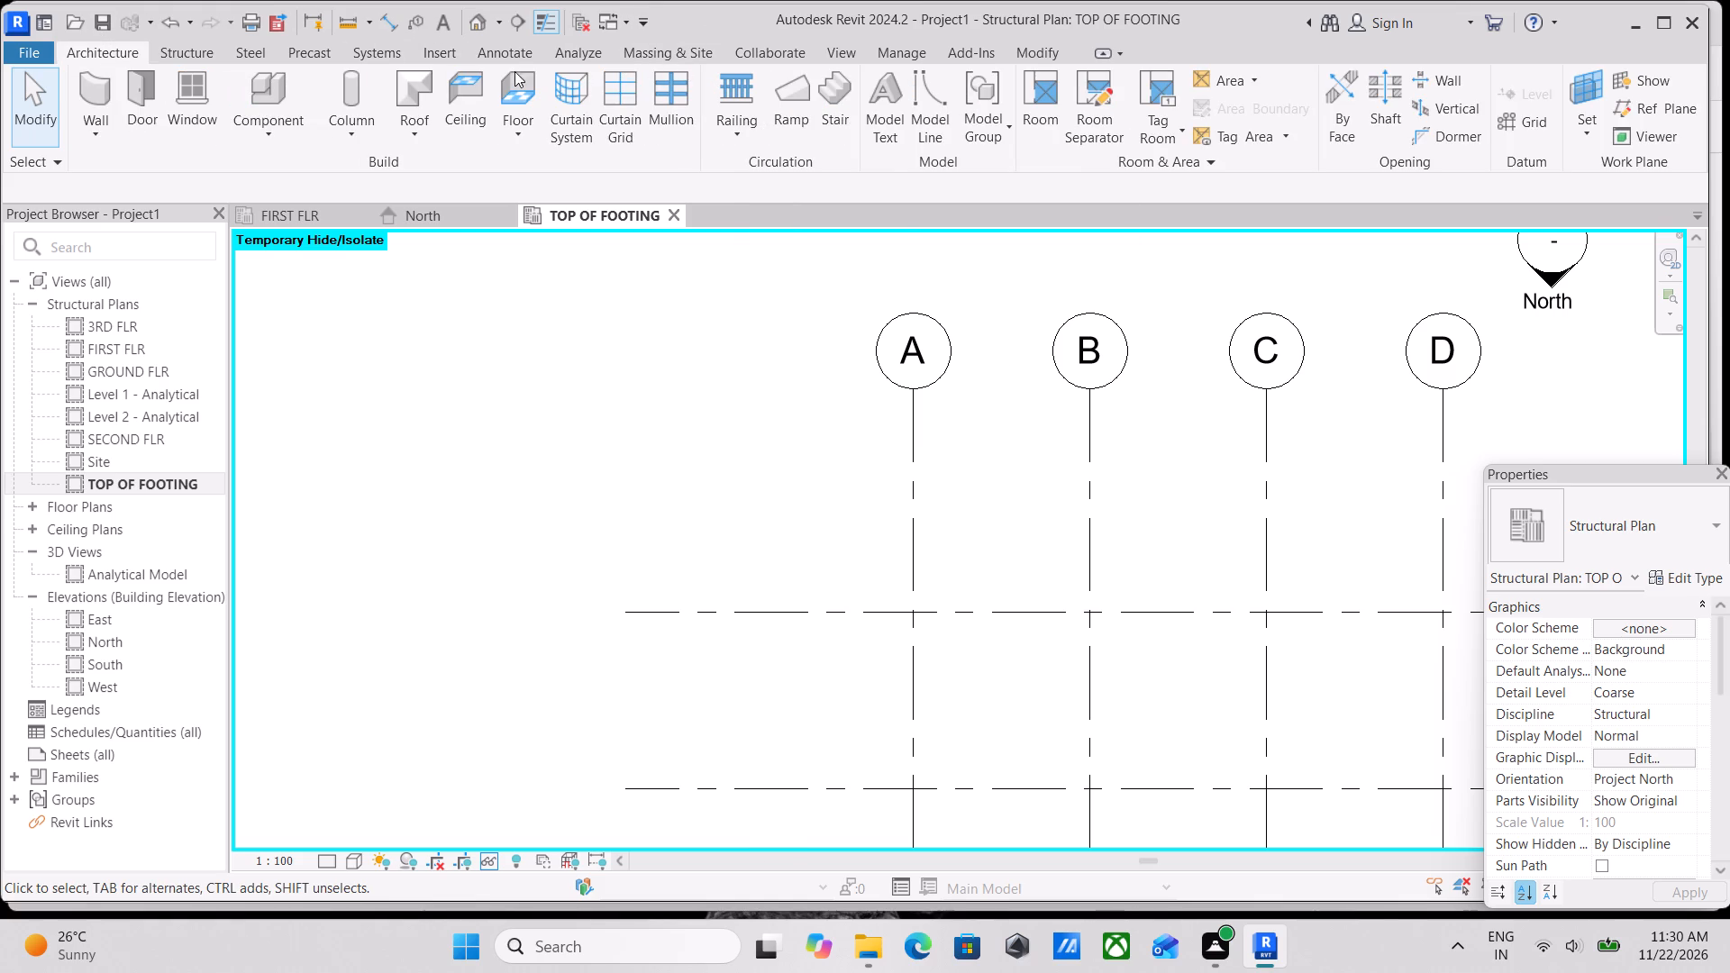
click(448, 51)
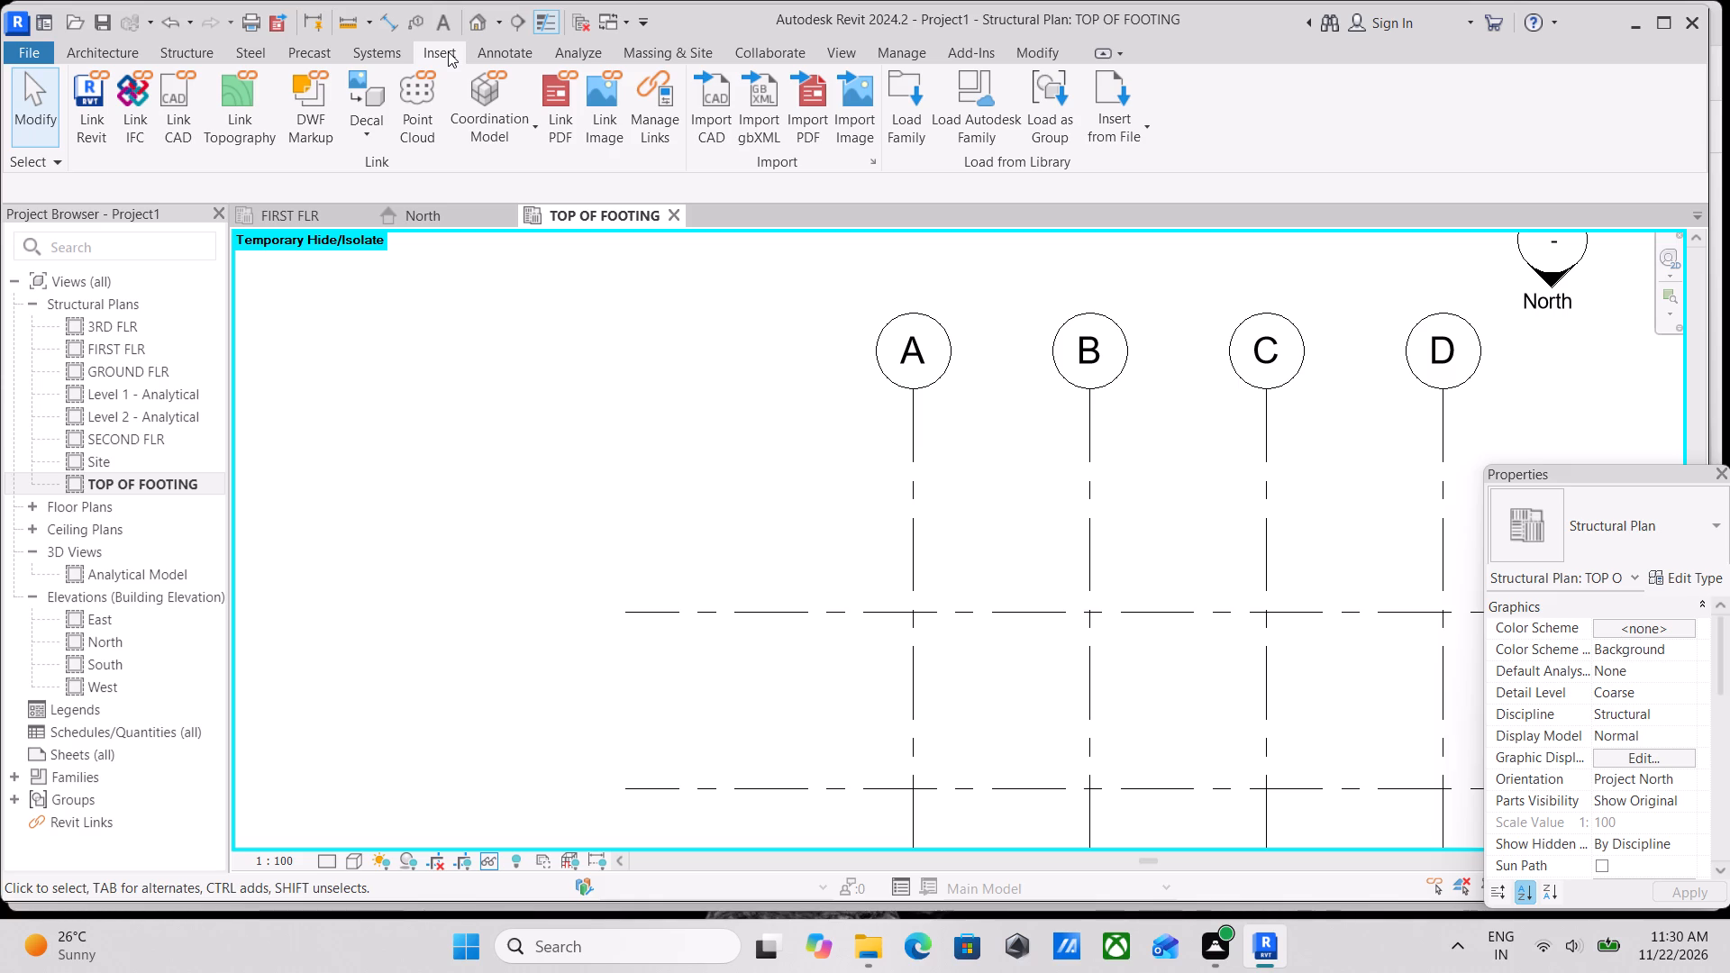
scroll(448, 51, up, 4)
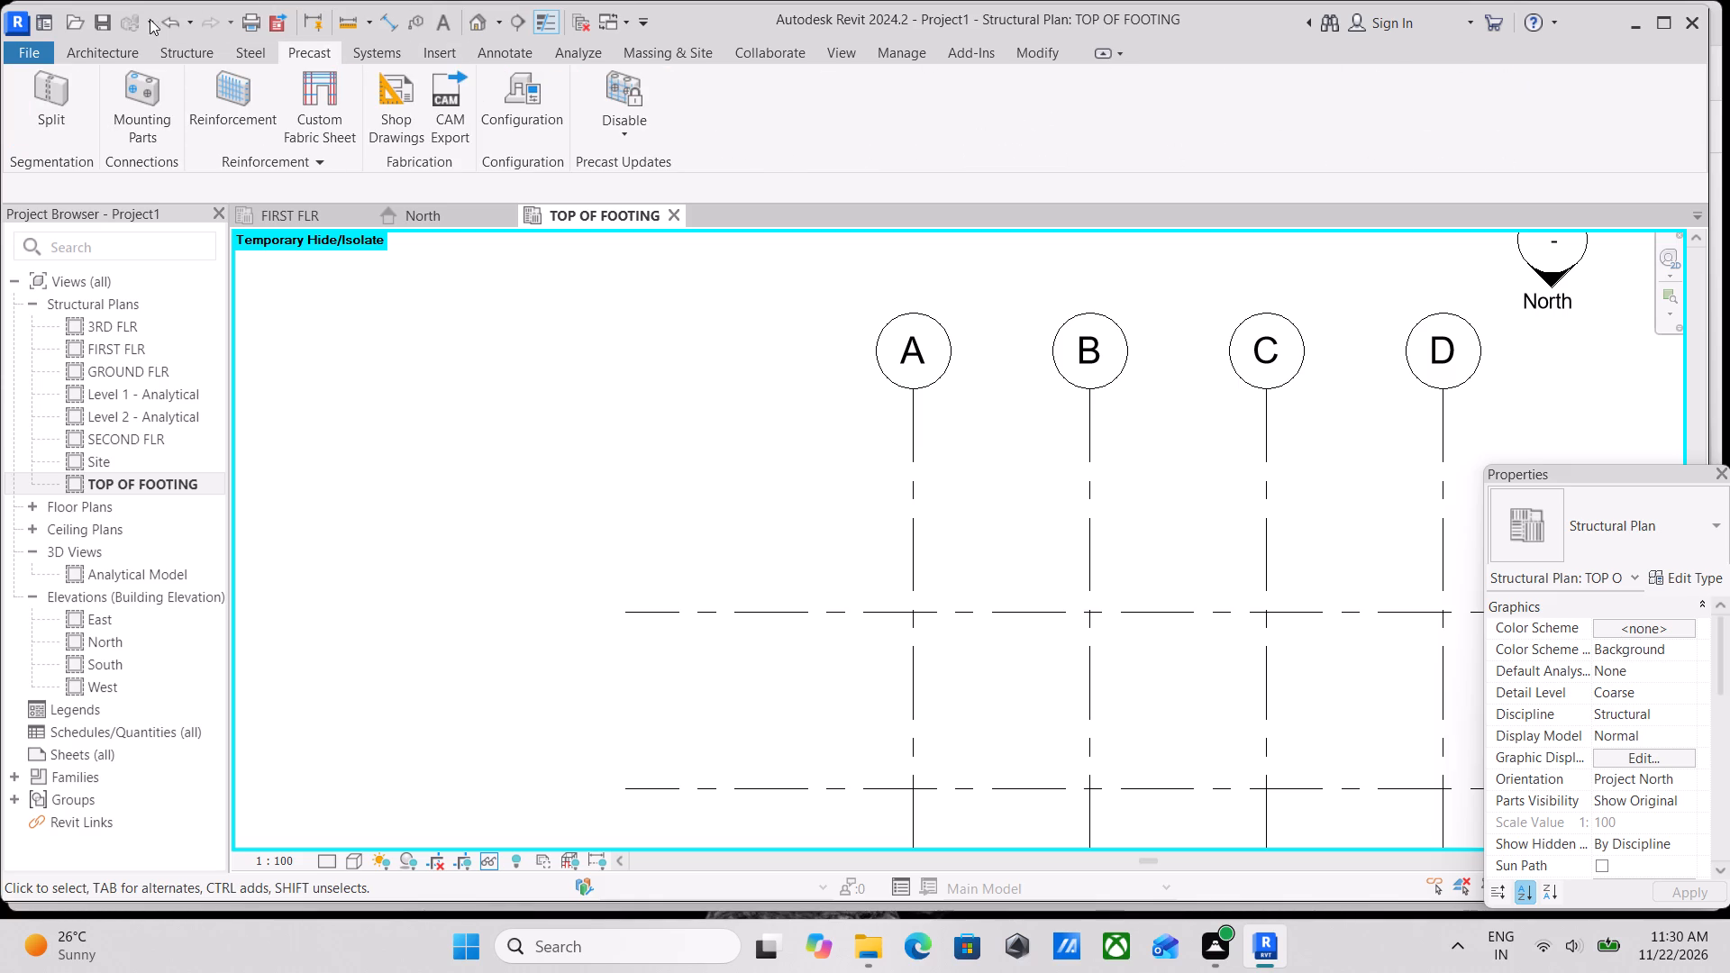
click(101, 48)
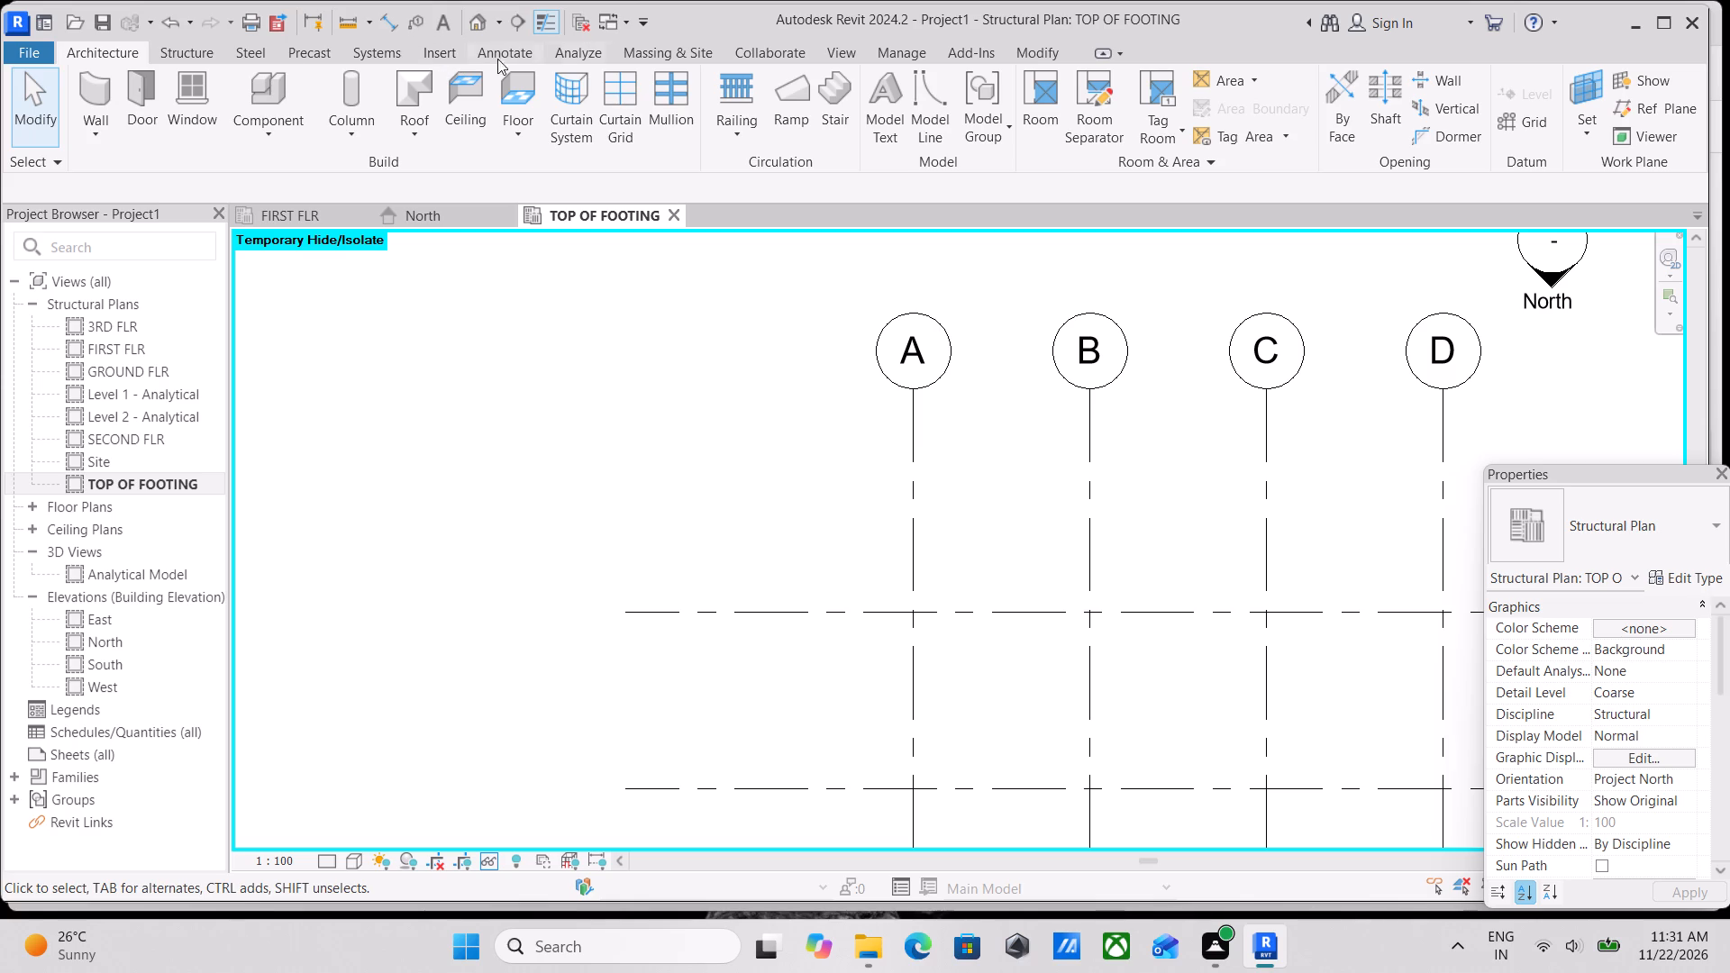
Start an isolated foundation and duplicate the M_Footing-Rectangular type under the name 1100MM X 1100MM X 450MM.
click(192, 50)
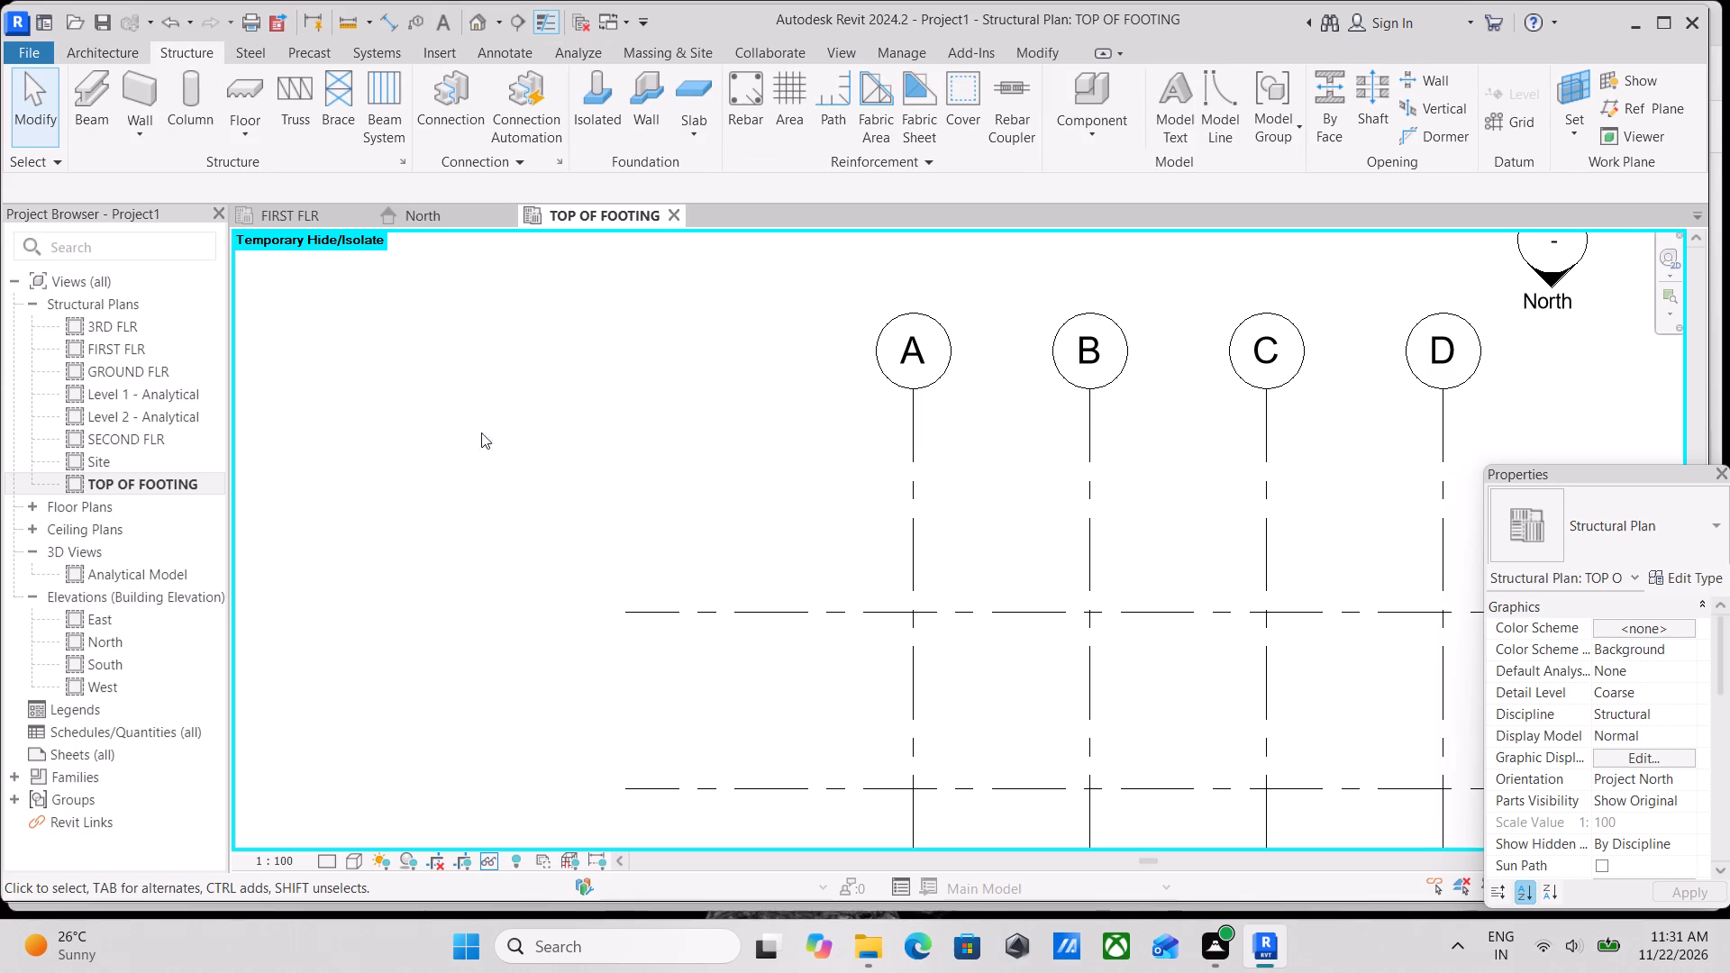
click(602, 132)
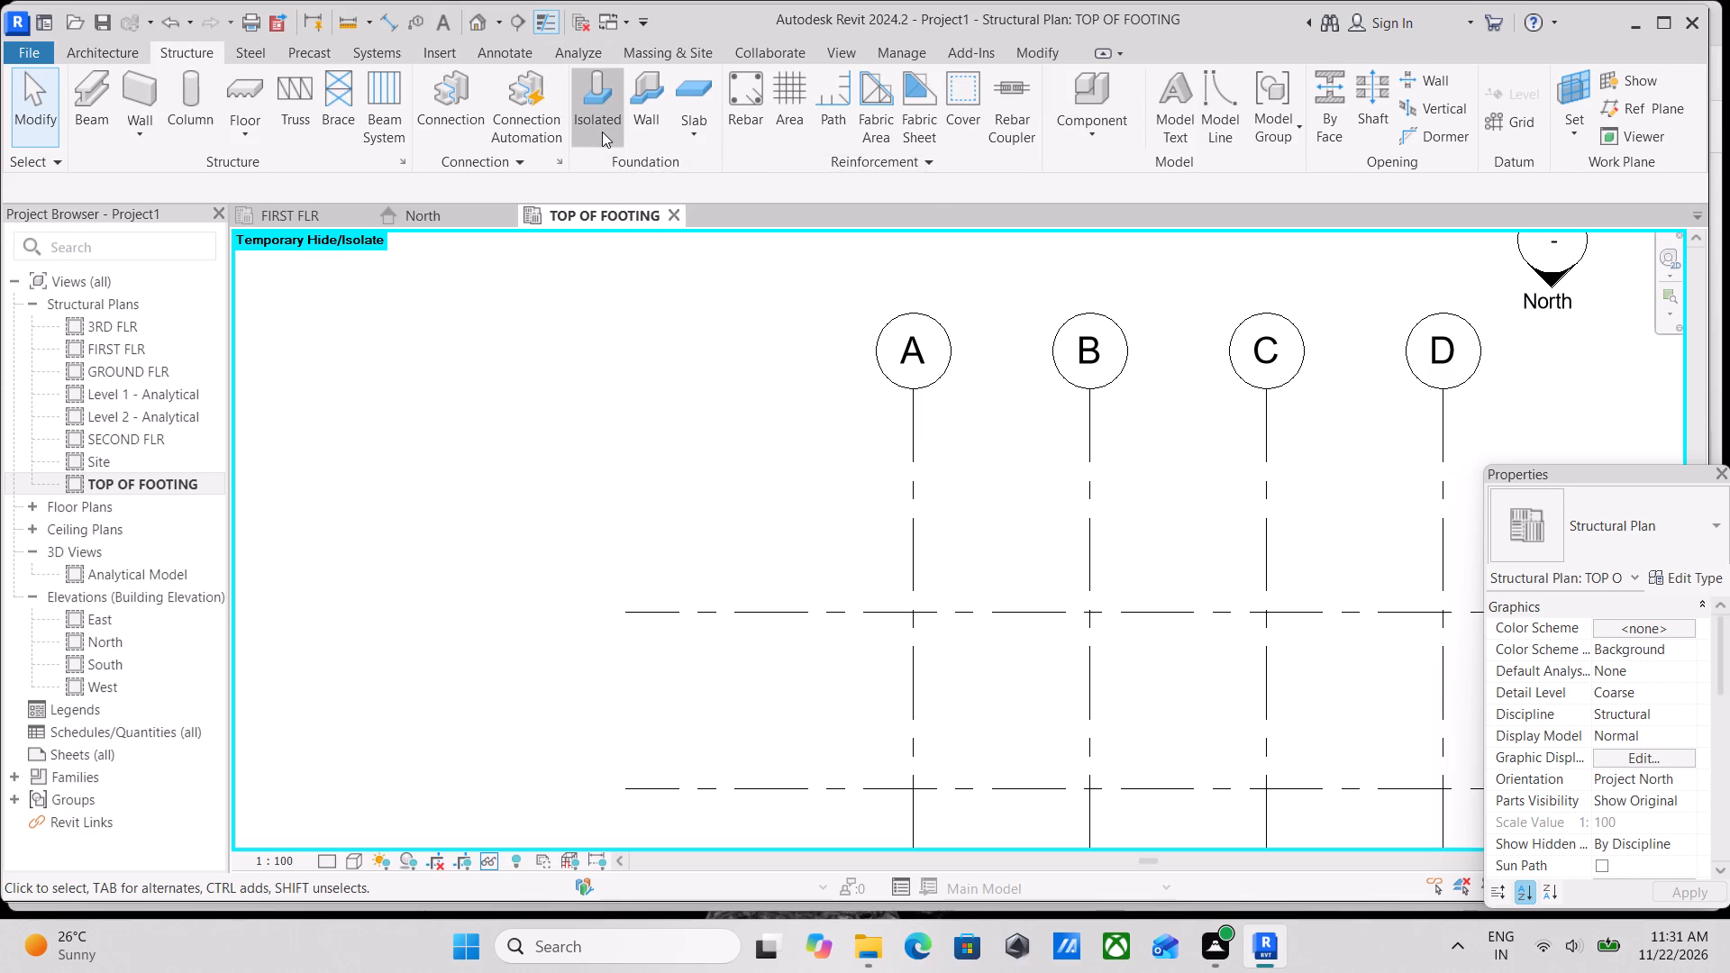
click(1707, 575)
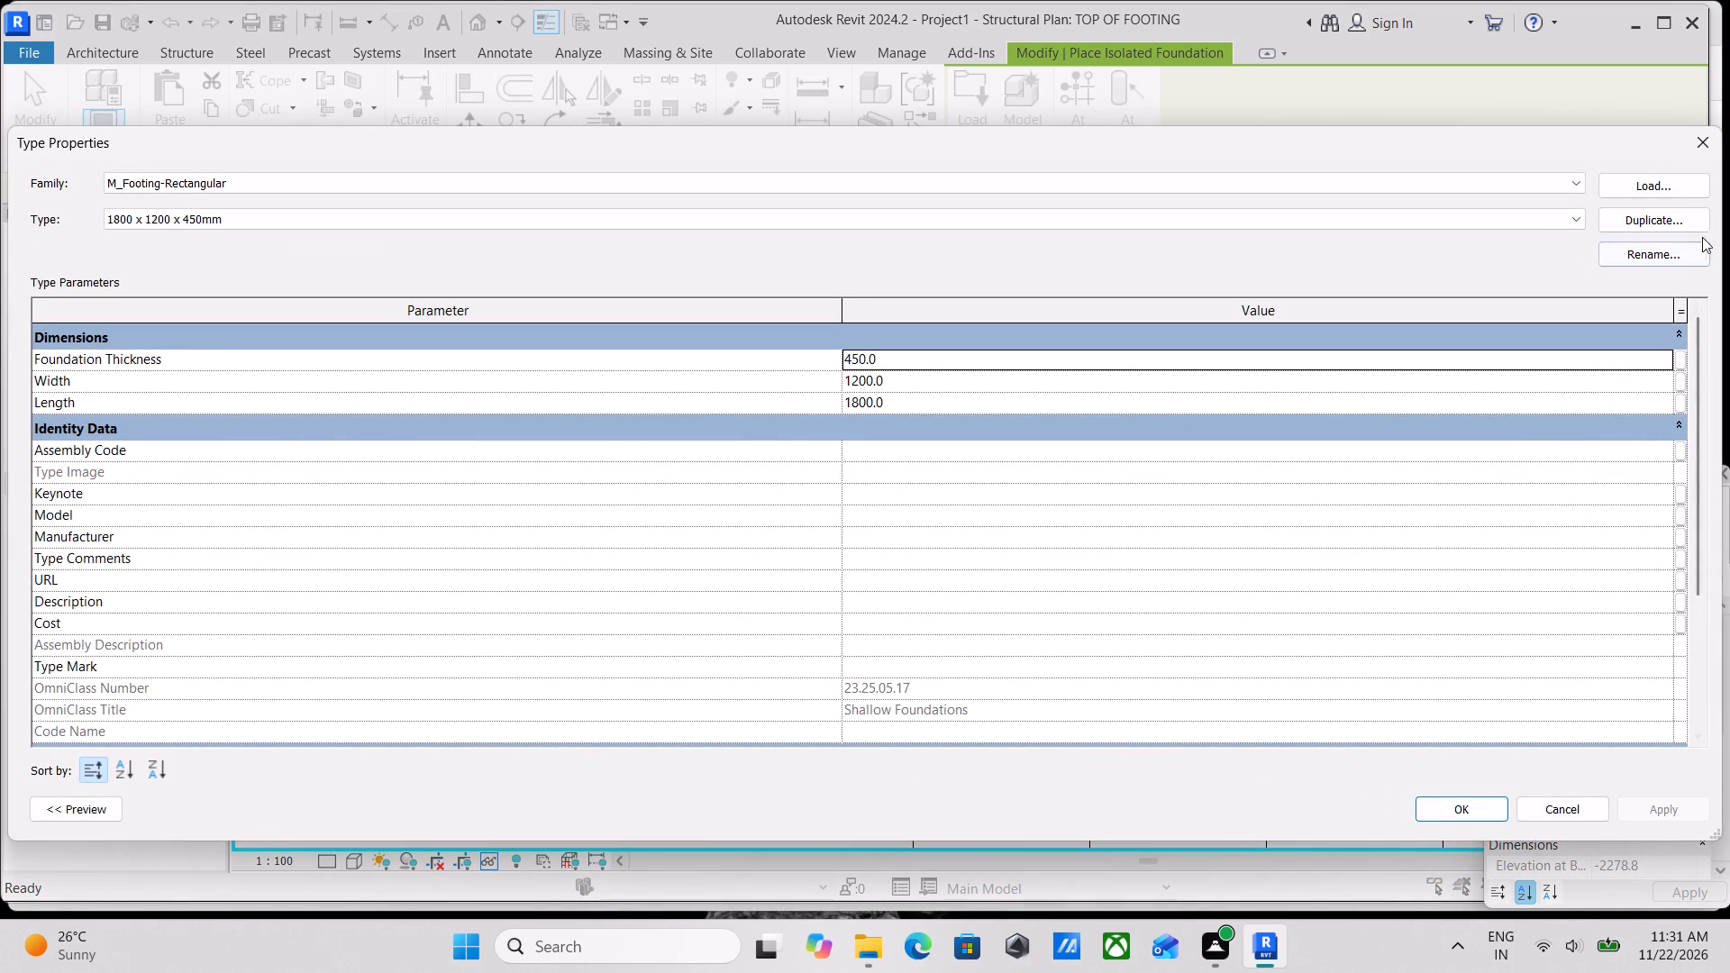
click(1679, 223)
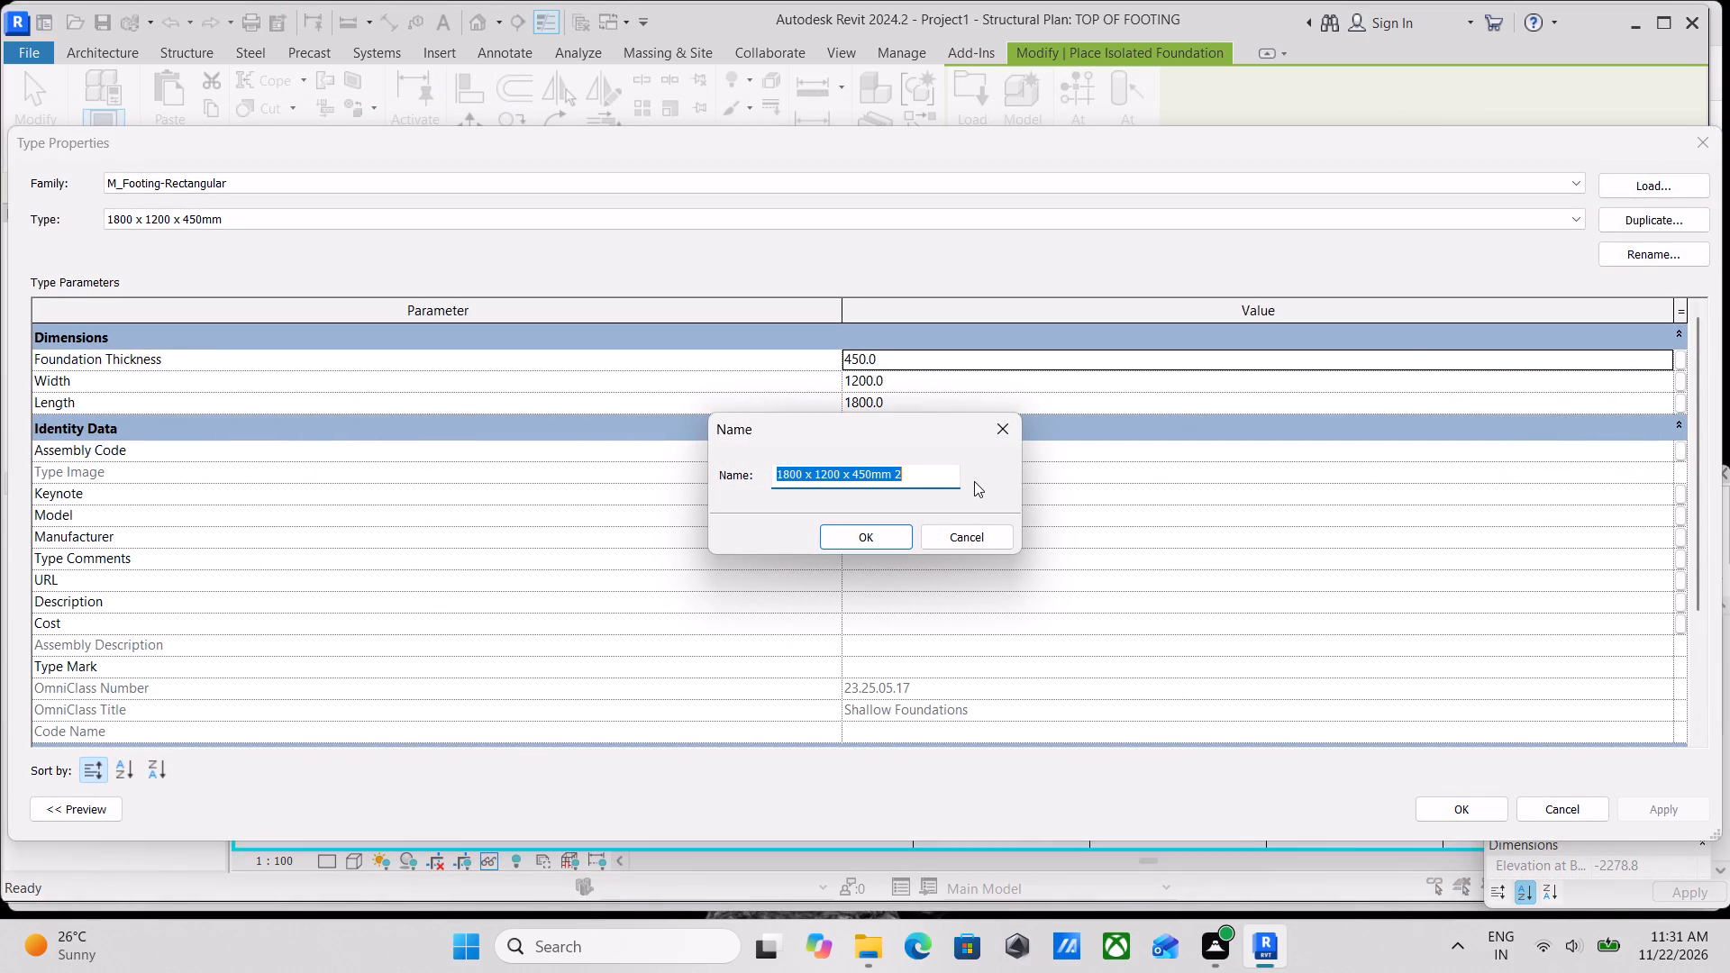
text(11)
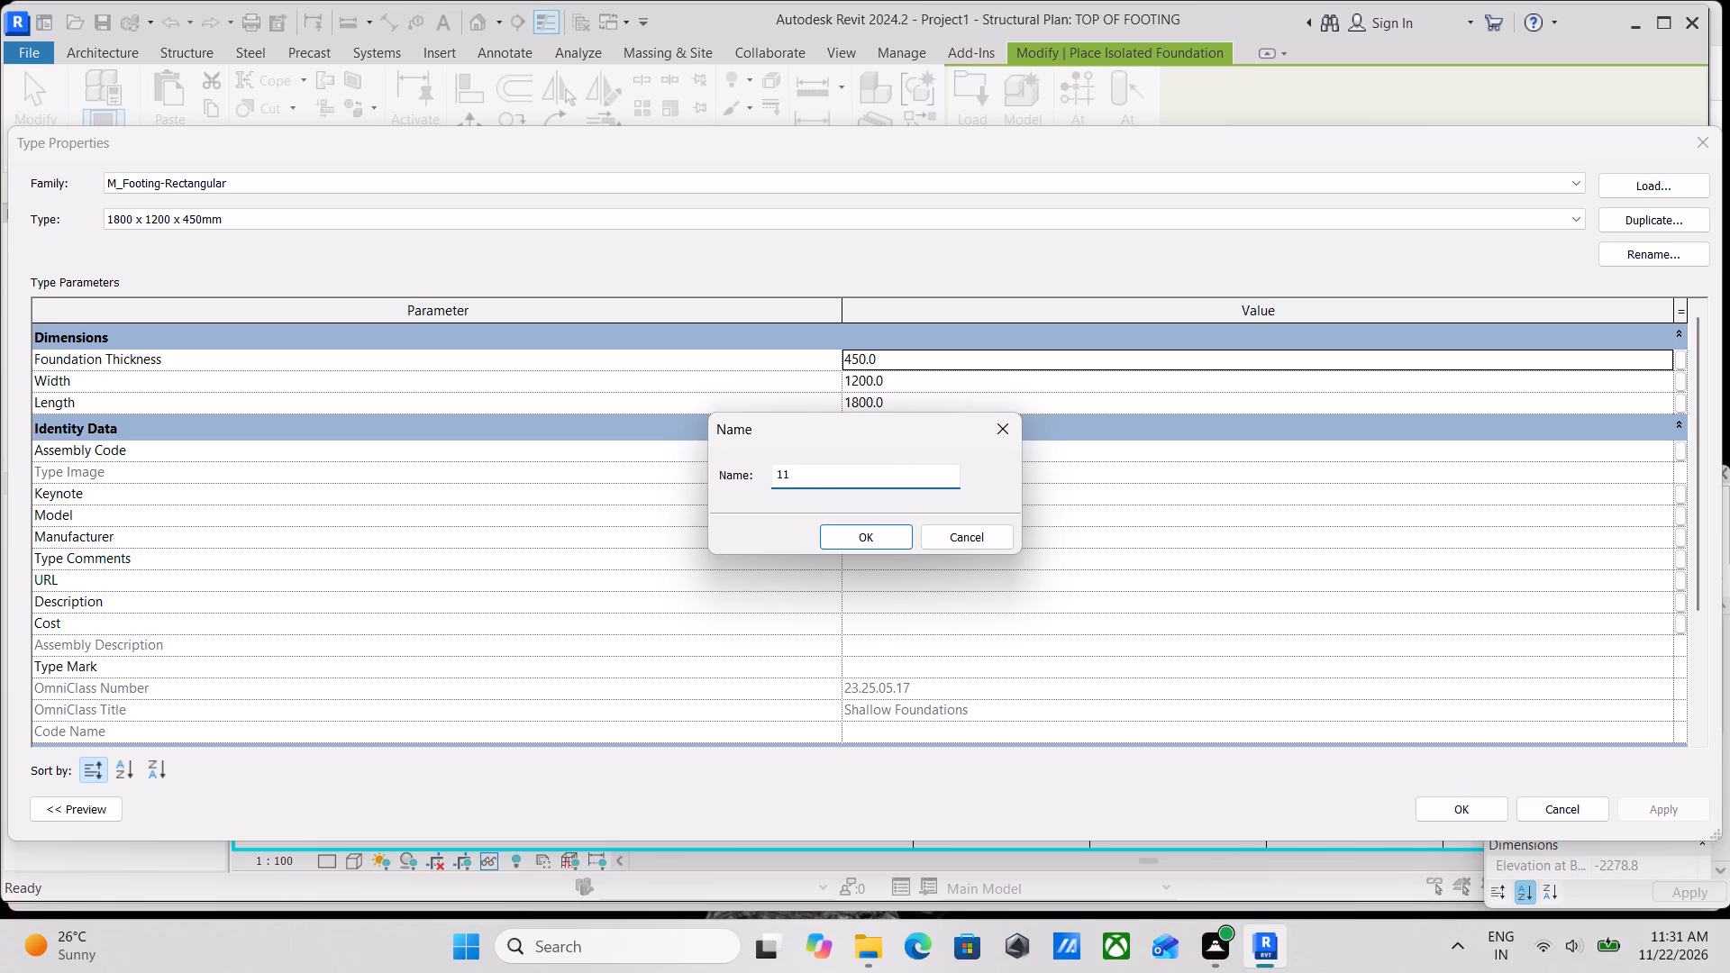
text(00)
key(space)
text(X)
key(BackSpace)
key(BackSpace)
text(MM)
key(space)
text(X)
key(space)
text(11)
text(00)
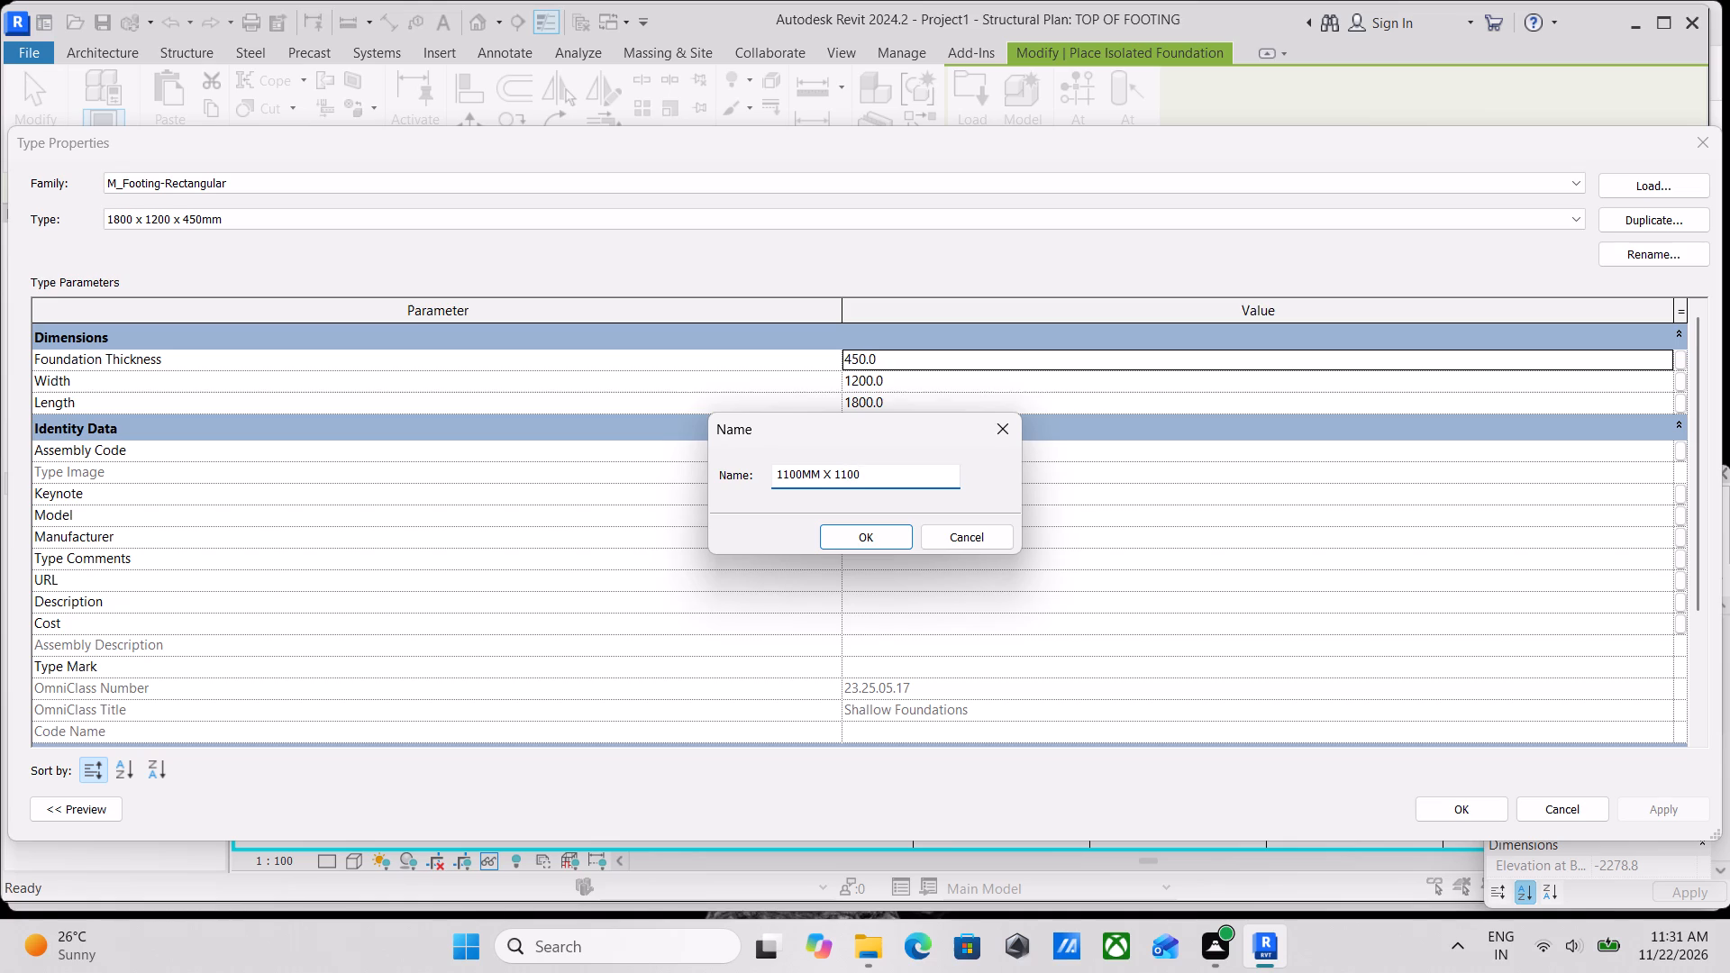
text(MM)
key(space)
text(X)
key(space)
text(450MM)
click(870, 550)
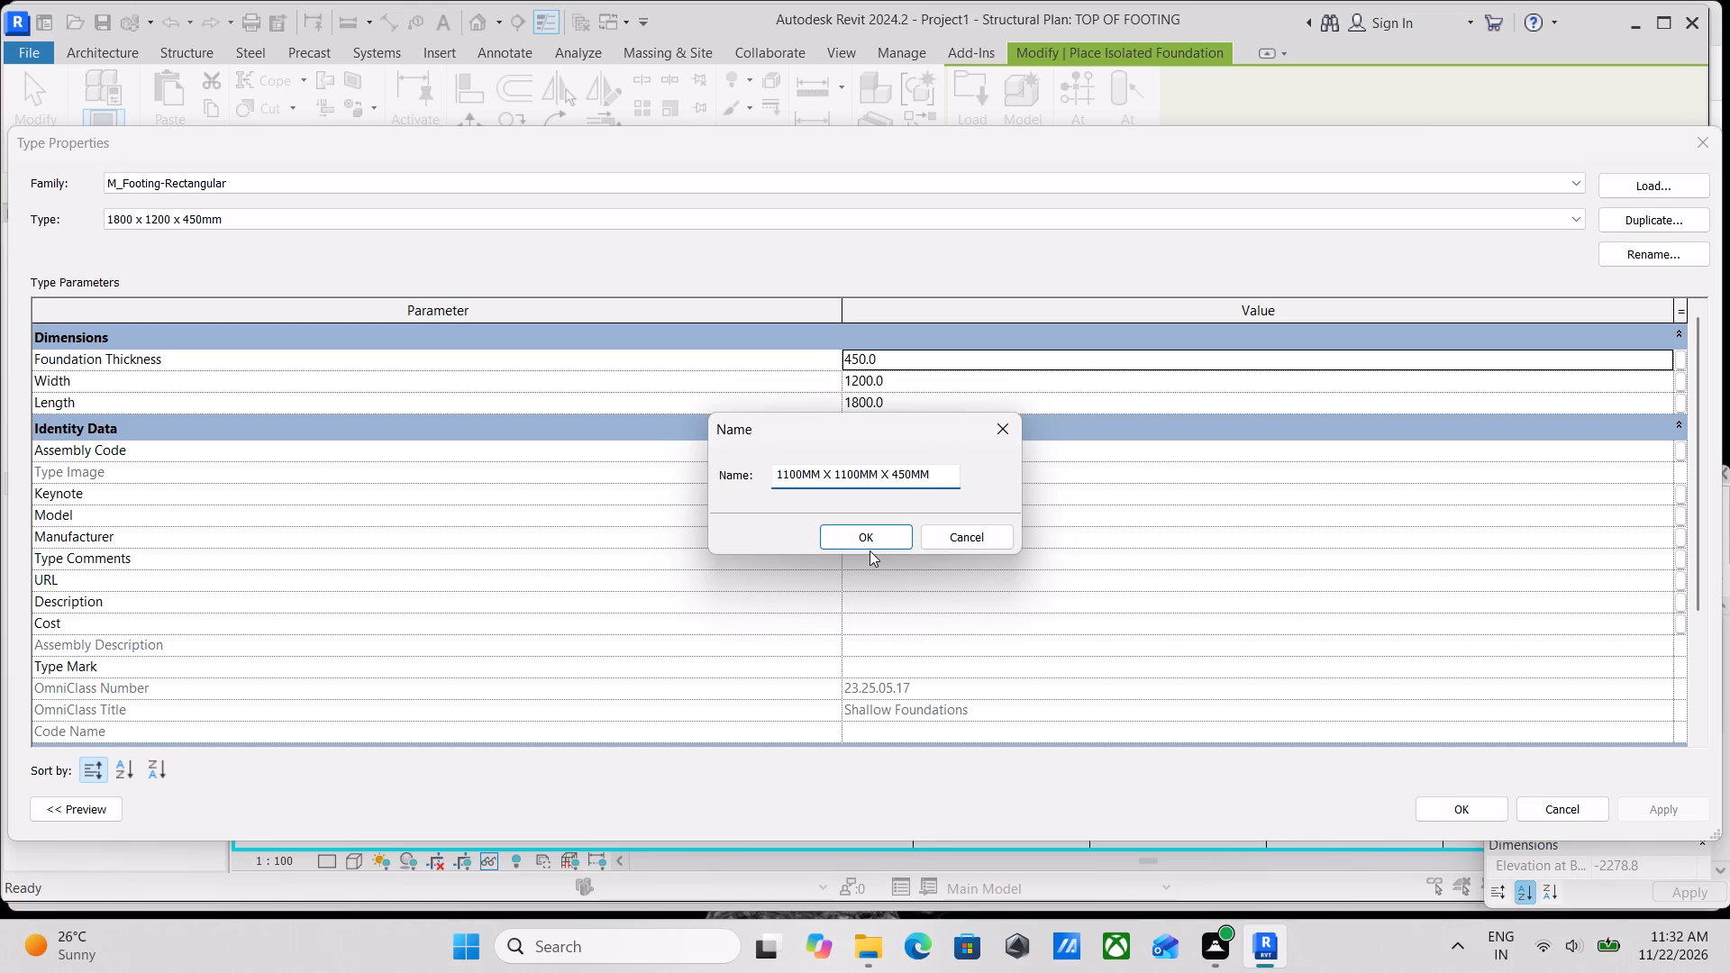
click(844, 538)
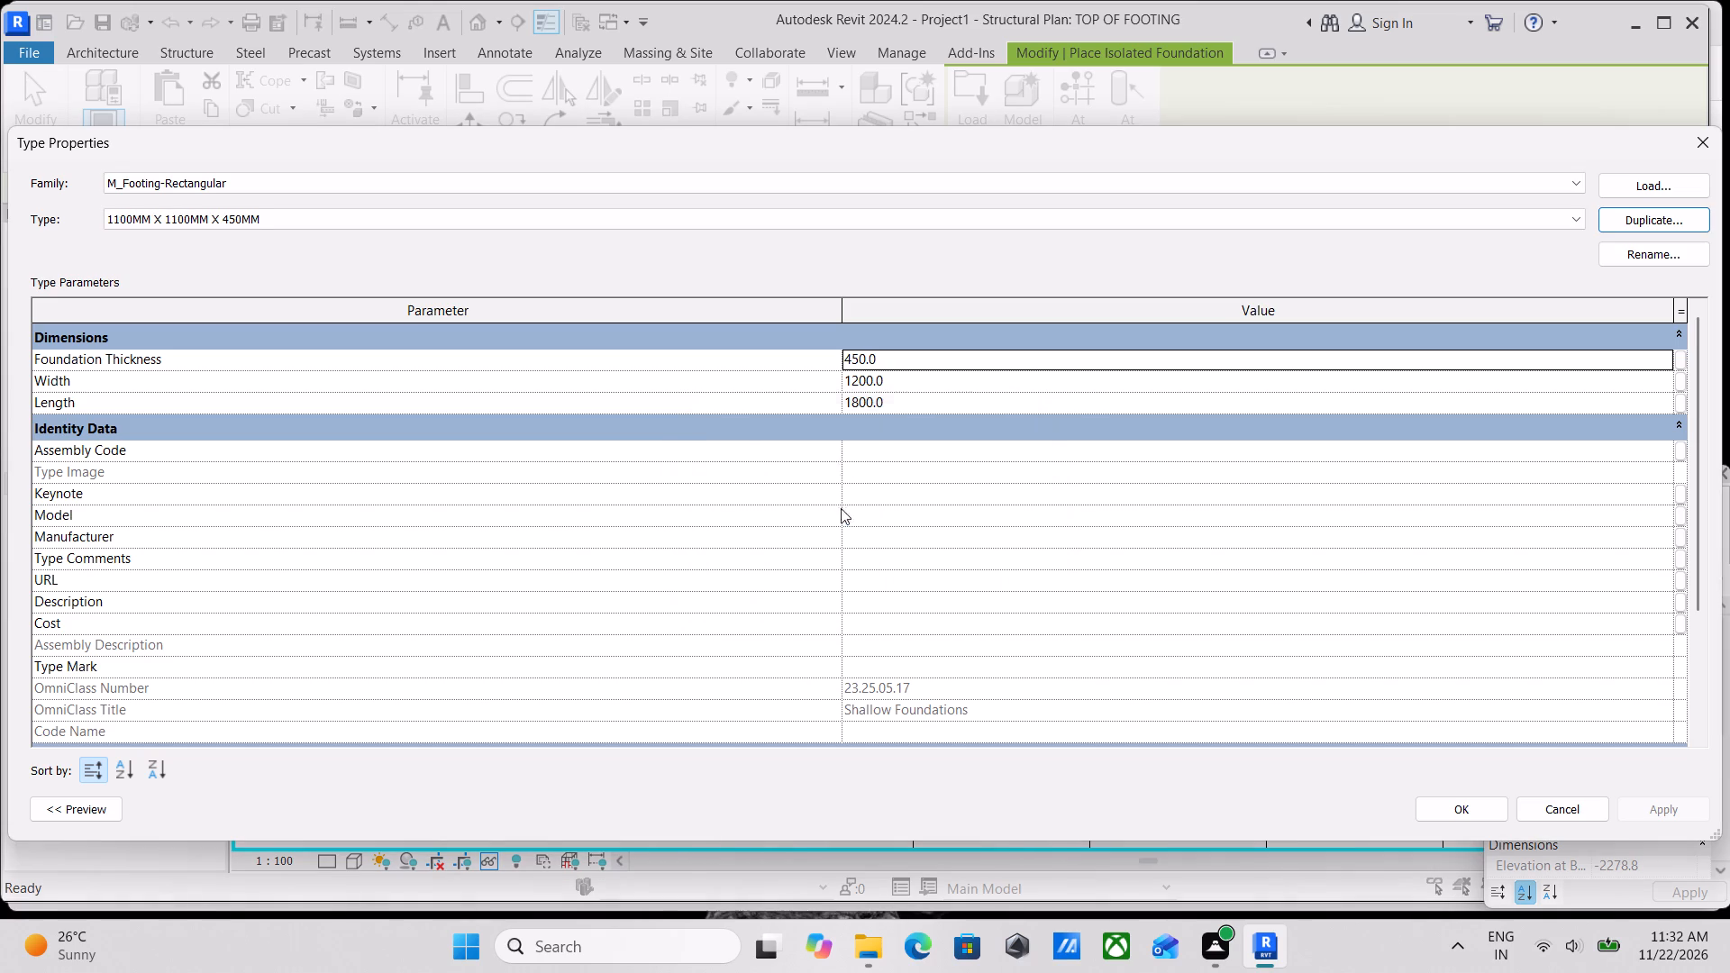
Set the new footing type's length and width to 1100 mm each and accept the type properties.
click(922, 397)
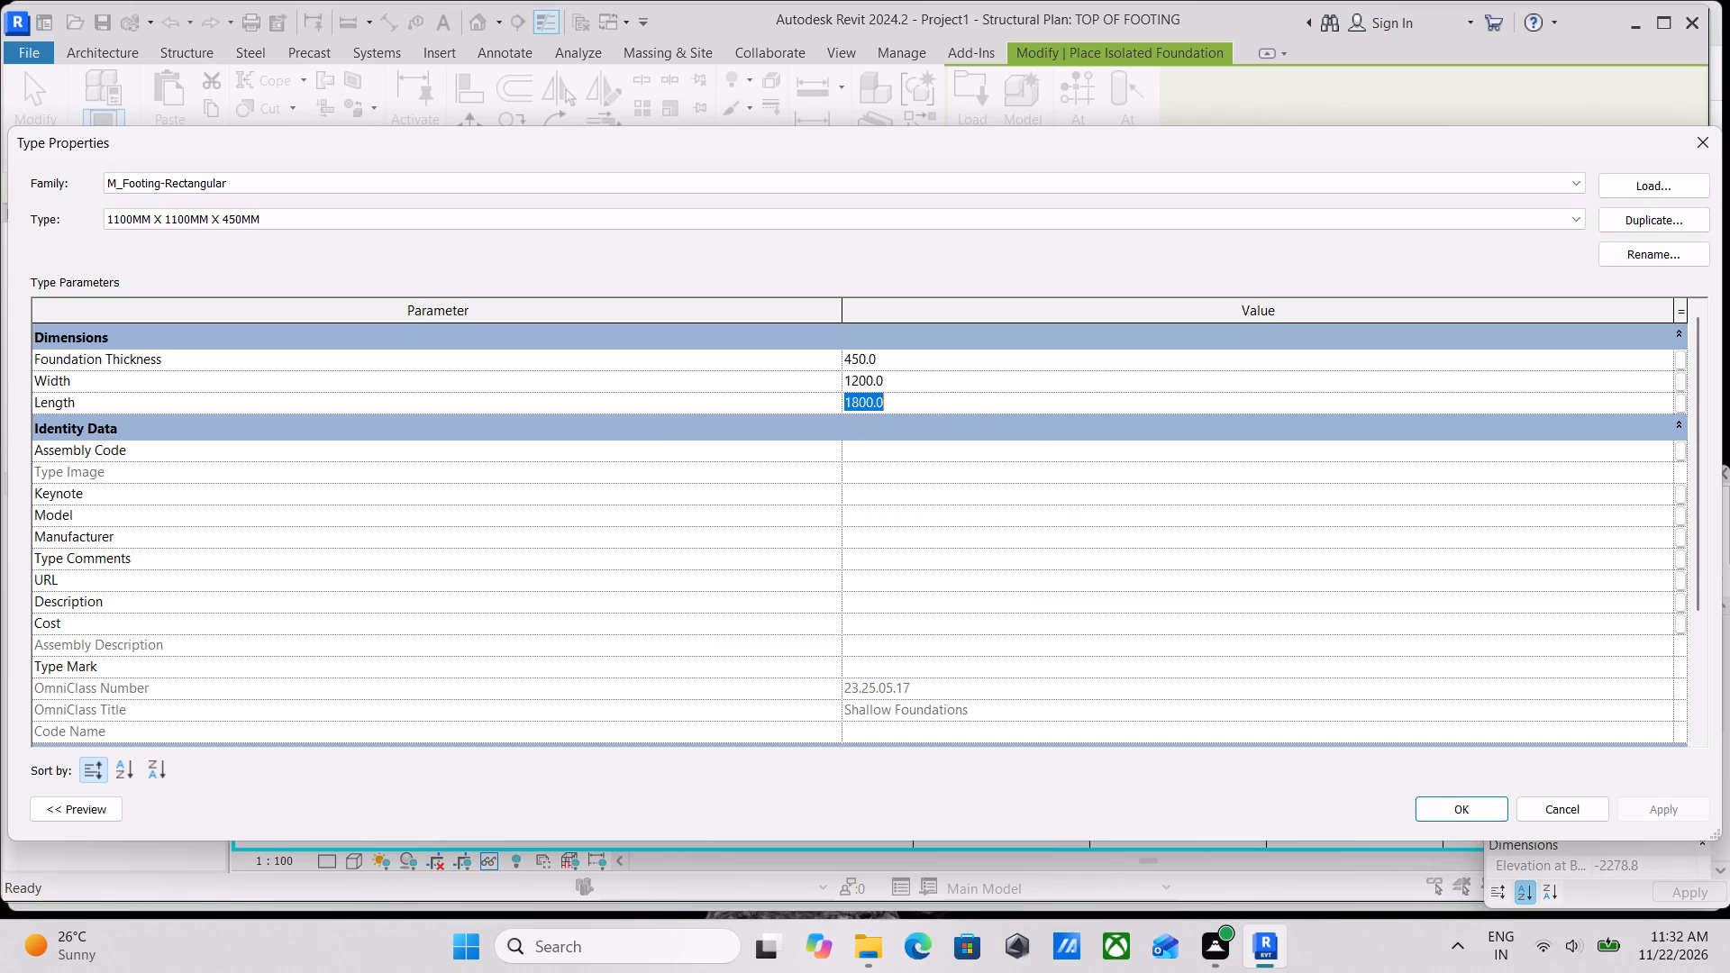
text(11)
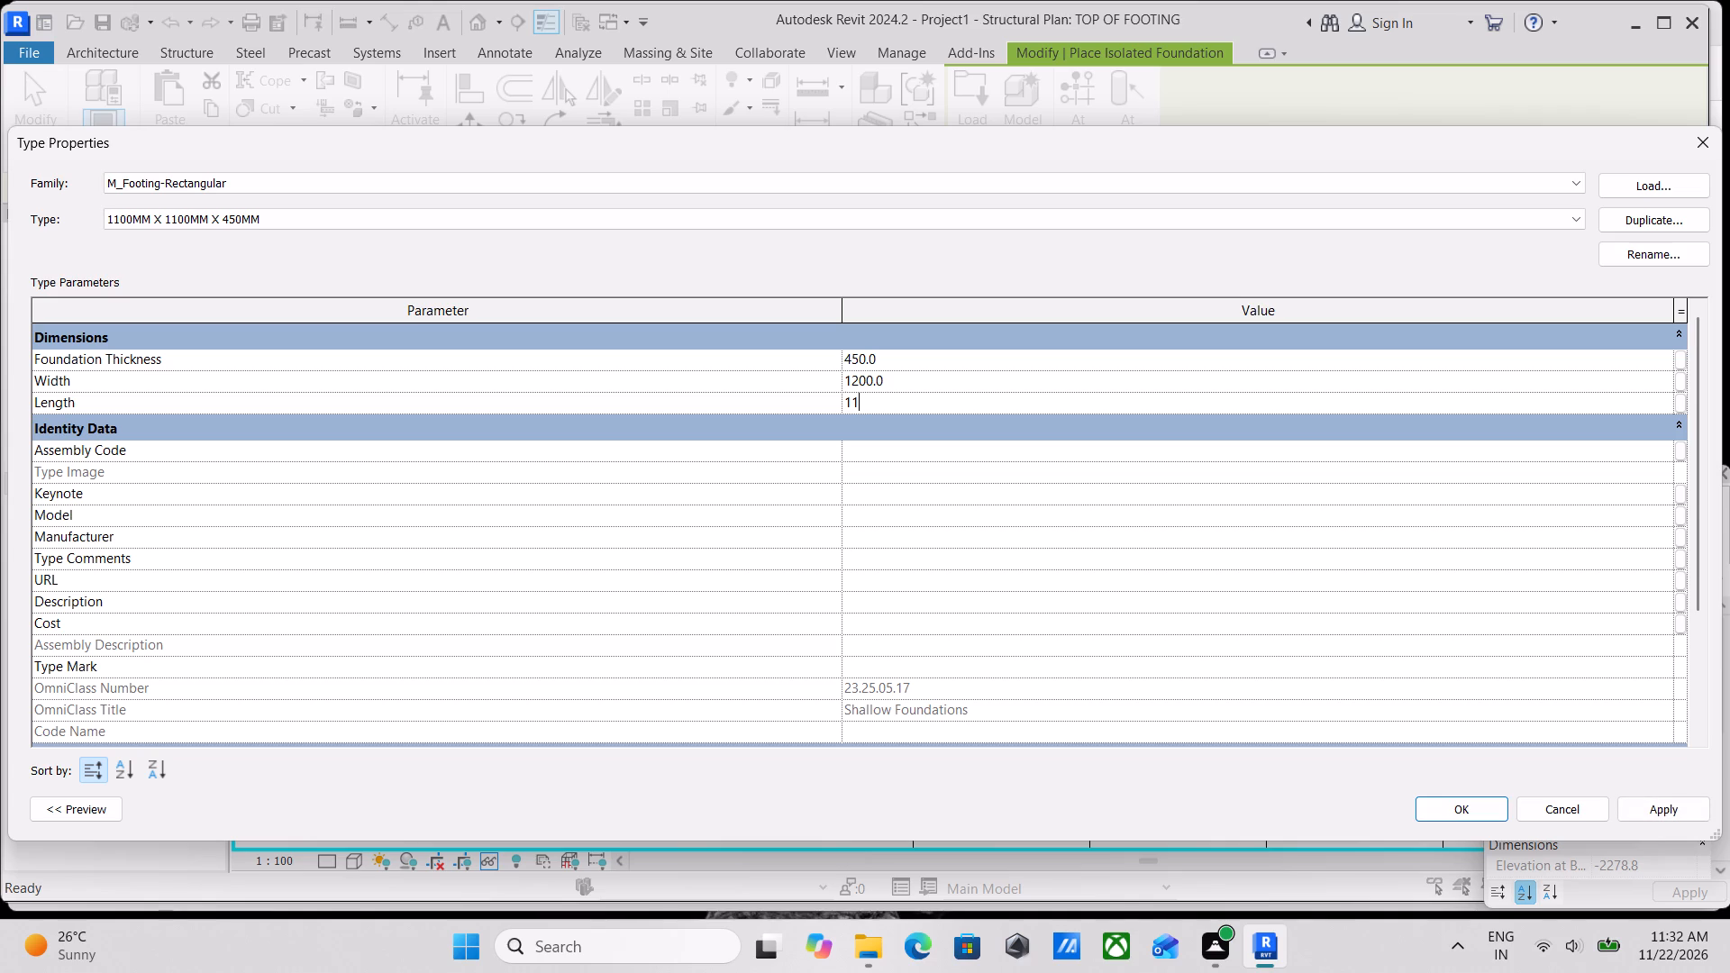
text(00)
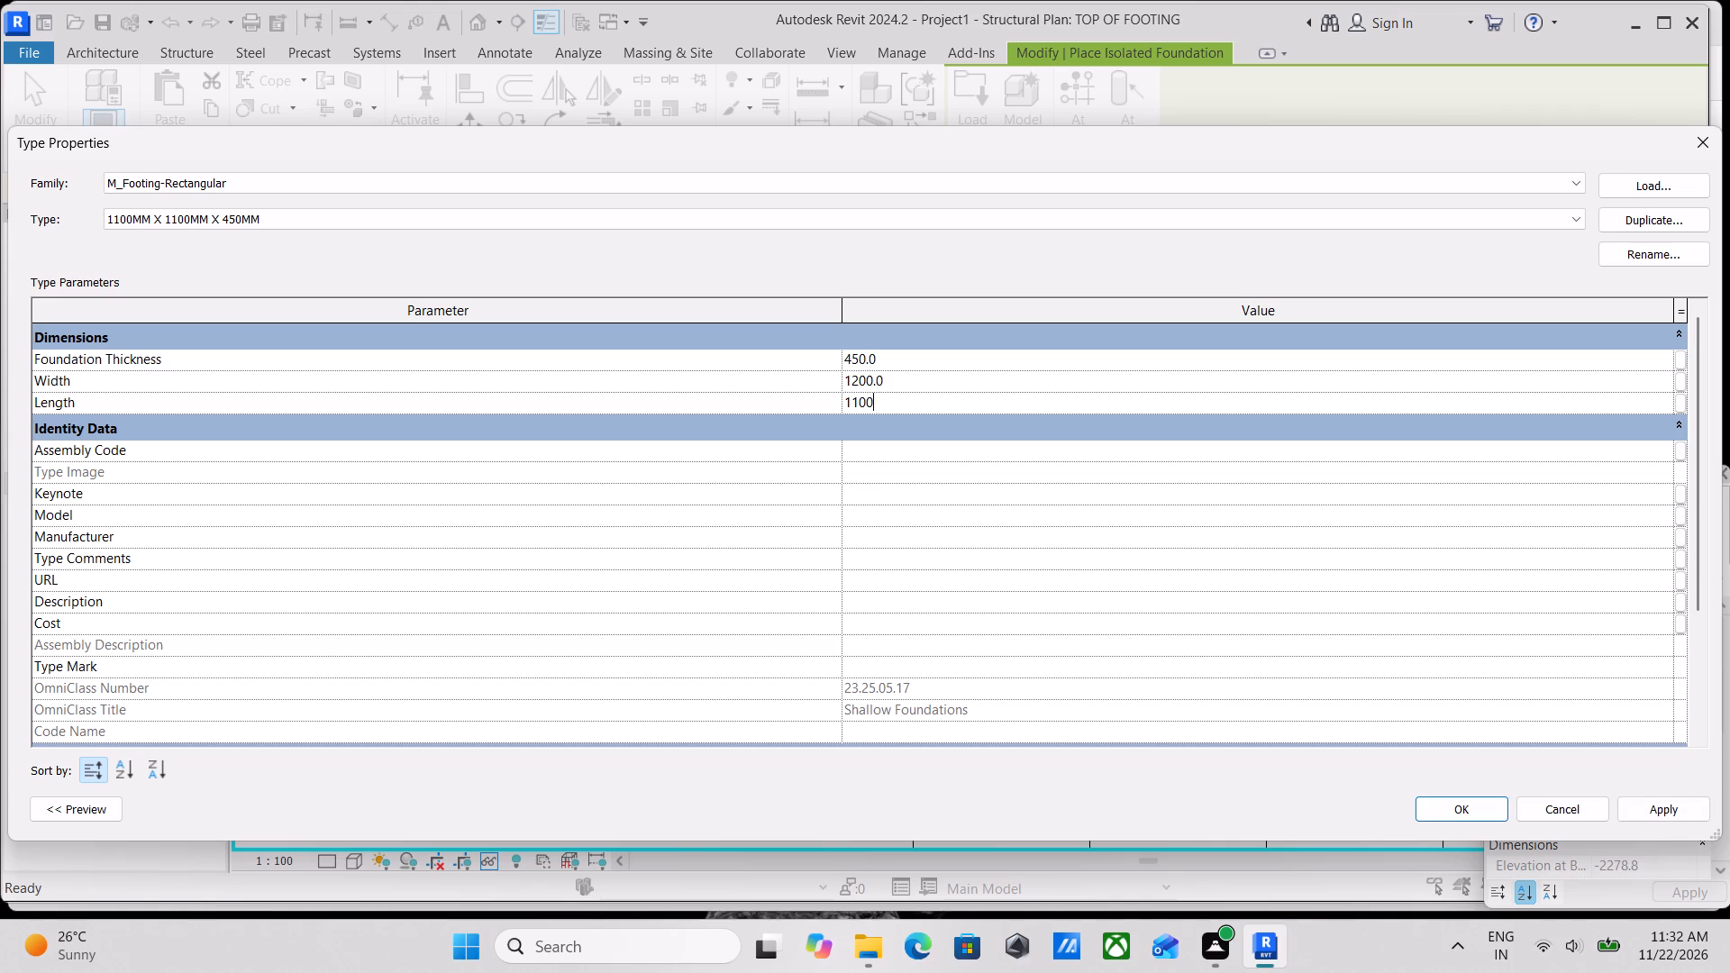
click(921, 380)
text(11)
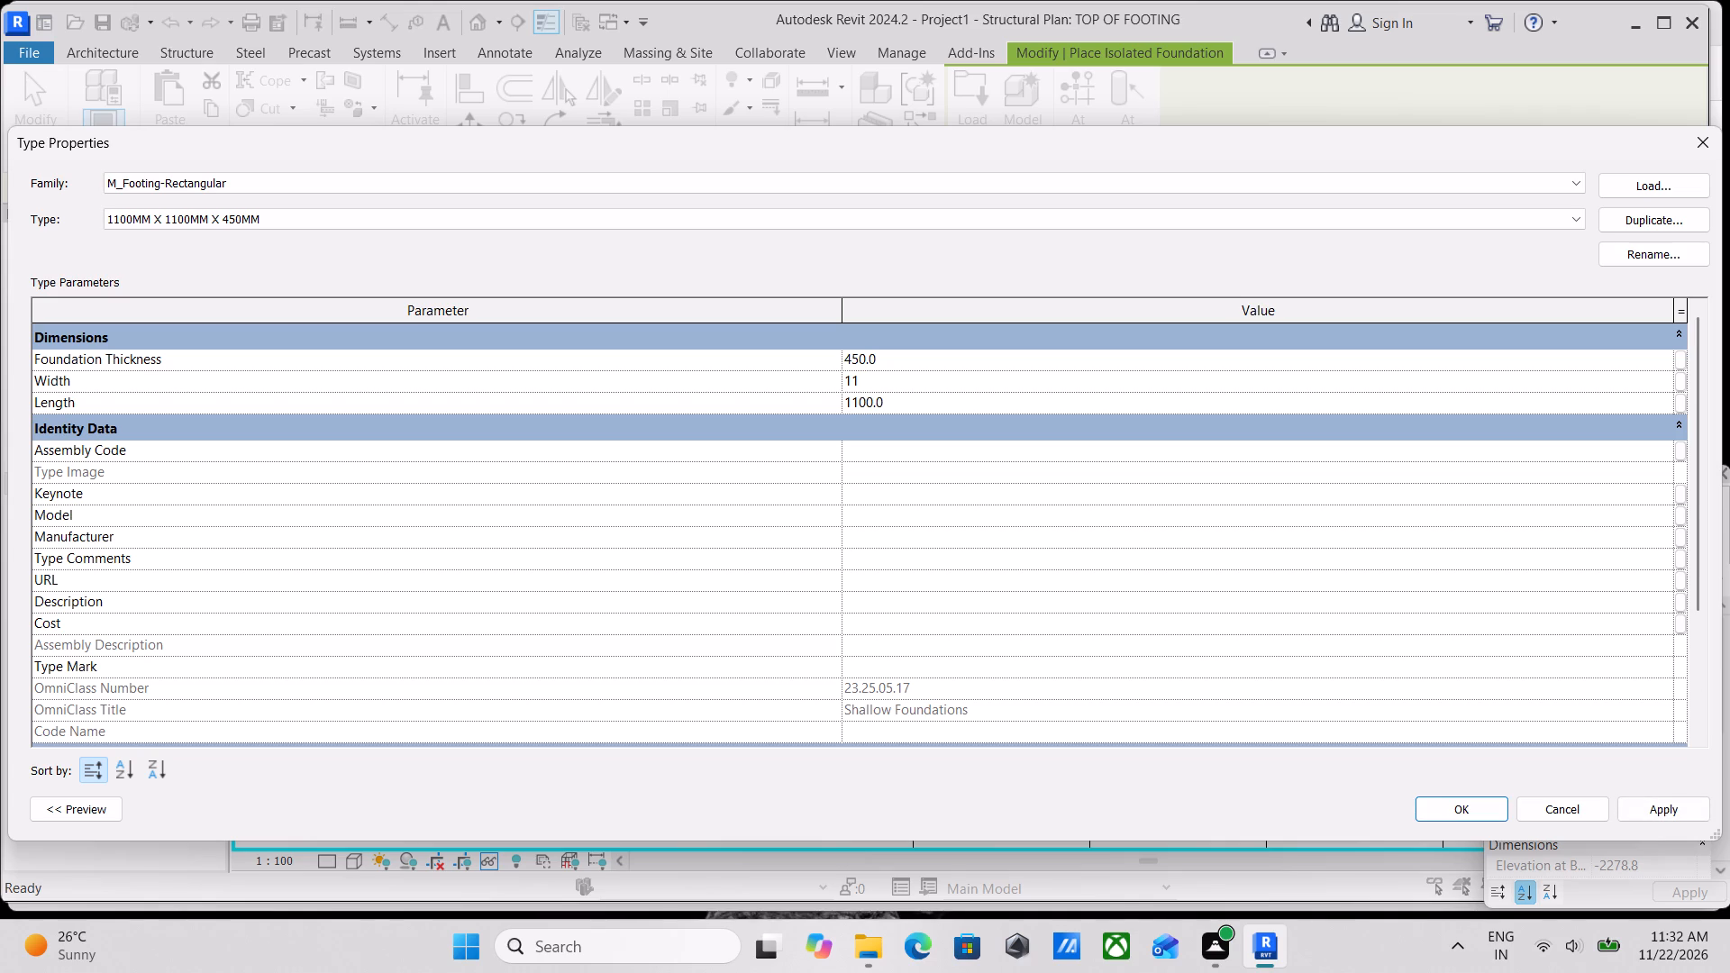
text(00)
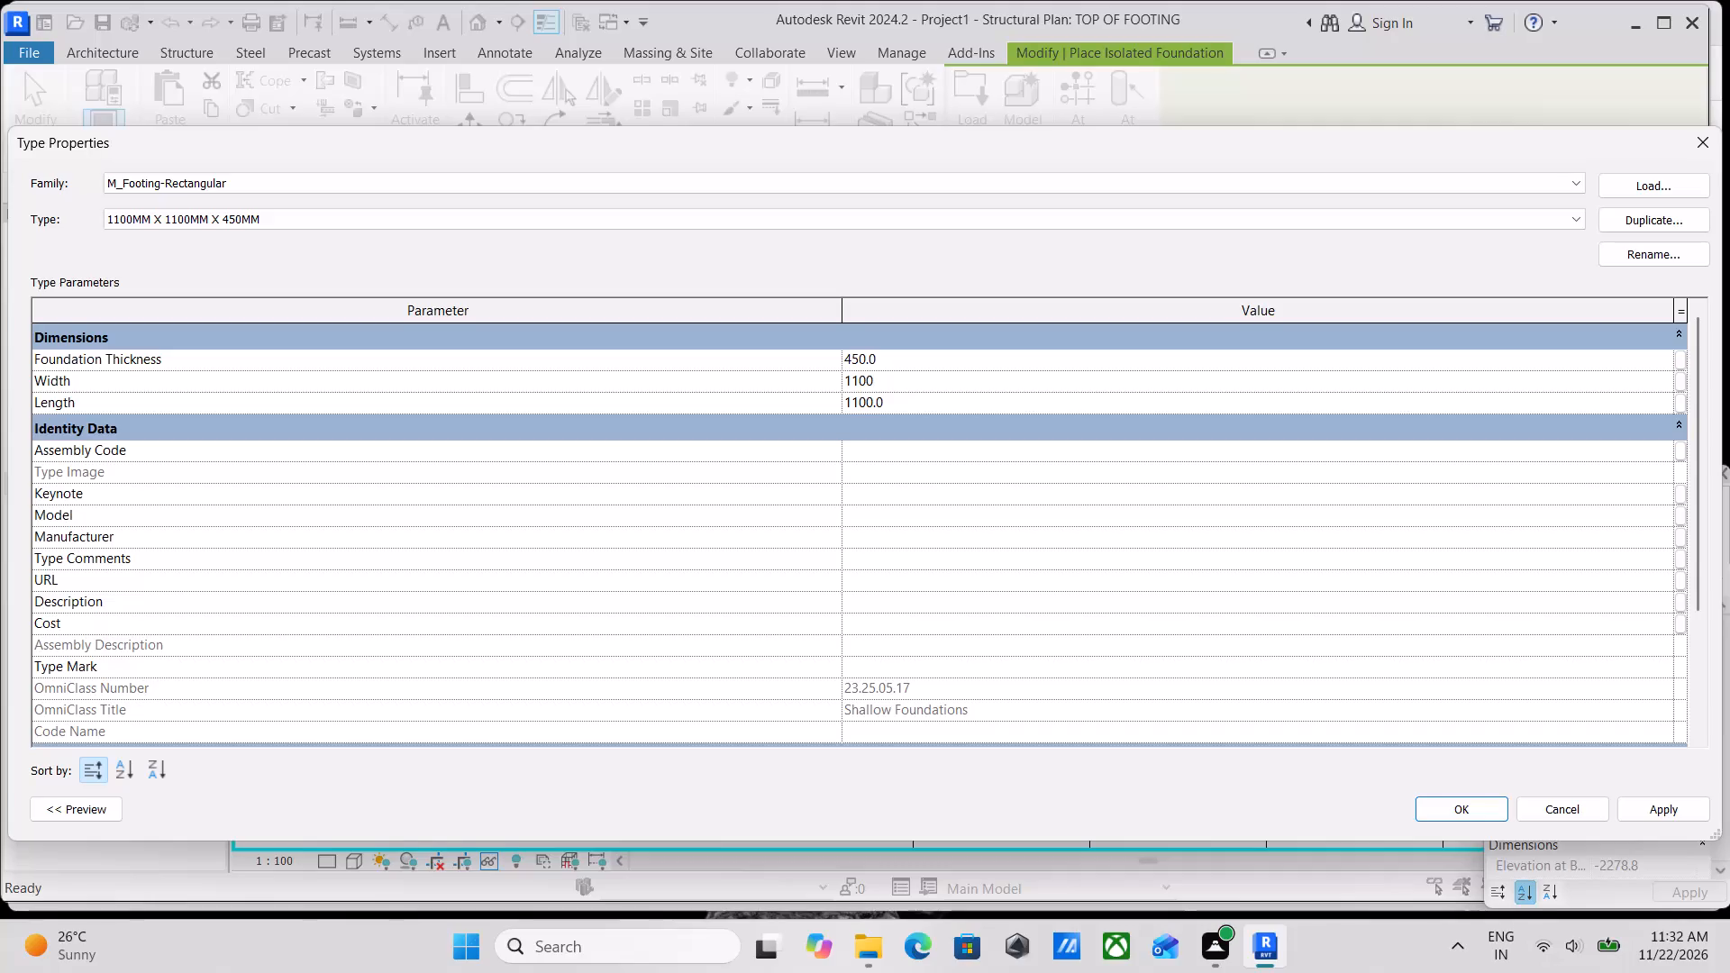
click(1669, 808)
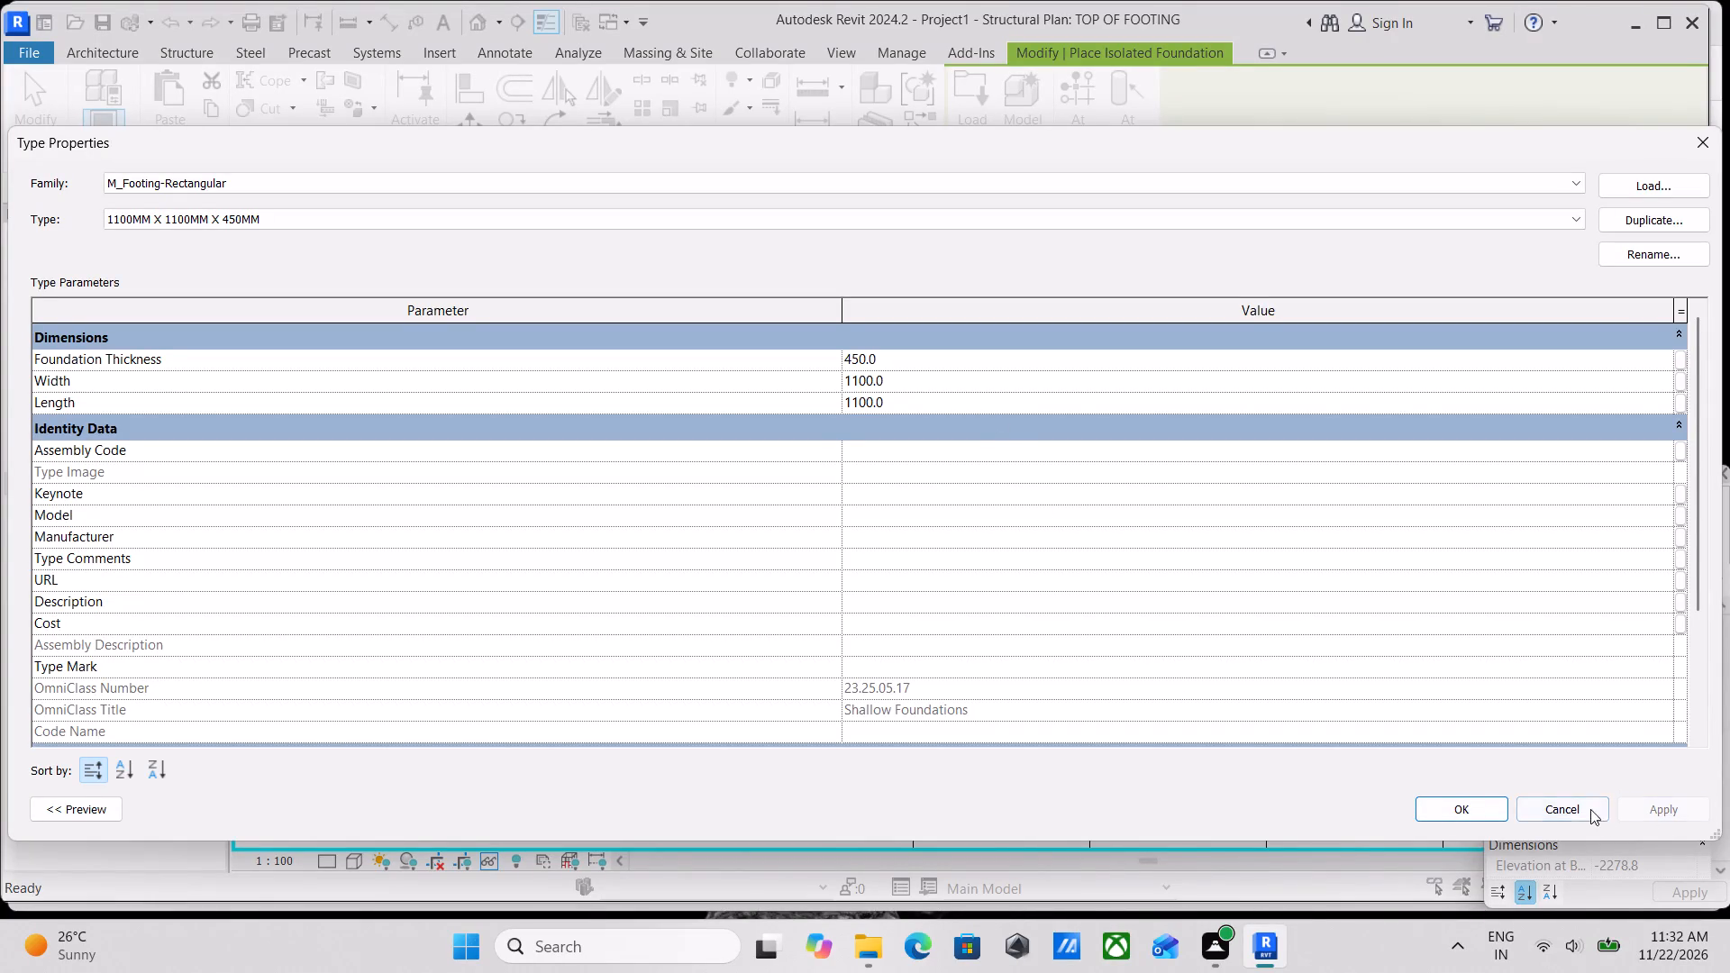
click(1469, 808)
Place 1100MM X 1100MM X 450MM footings along grid 1 at its intersections with grids A, B, C and D.
scroll(964, 630, up, 2)
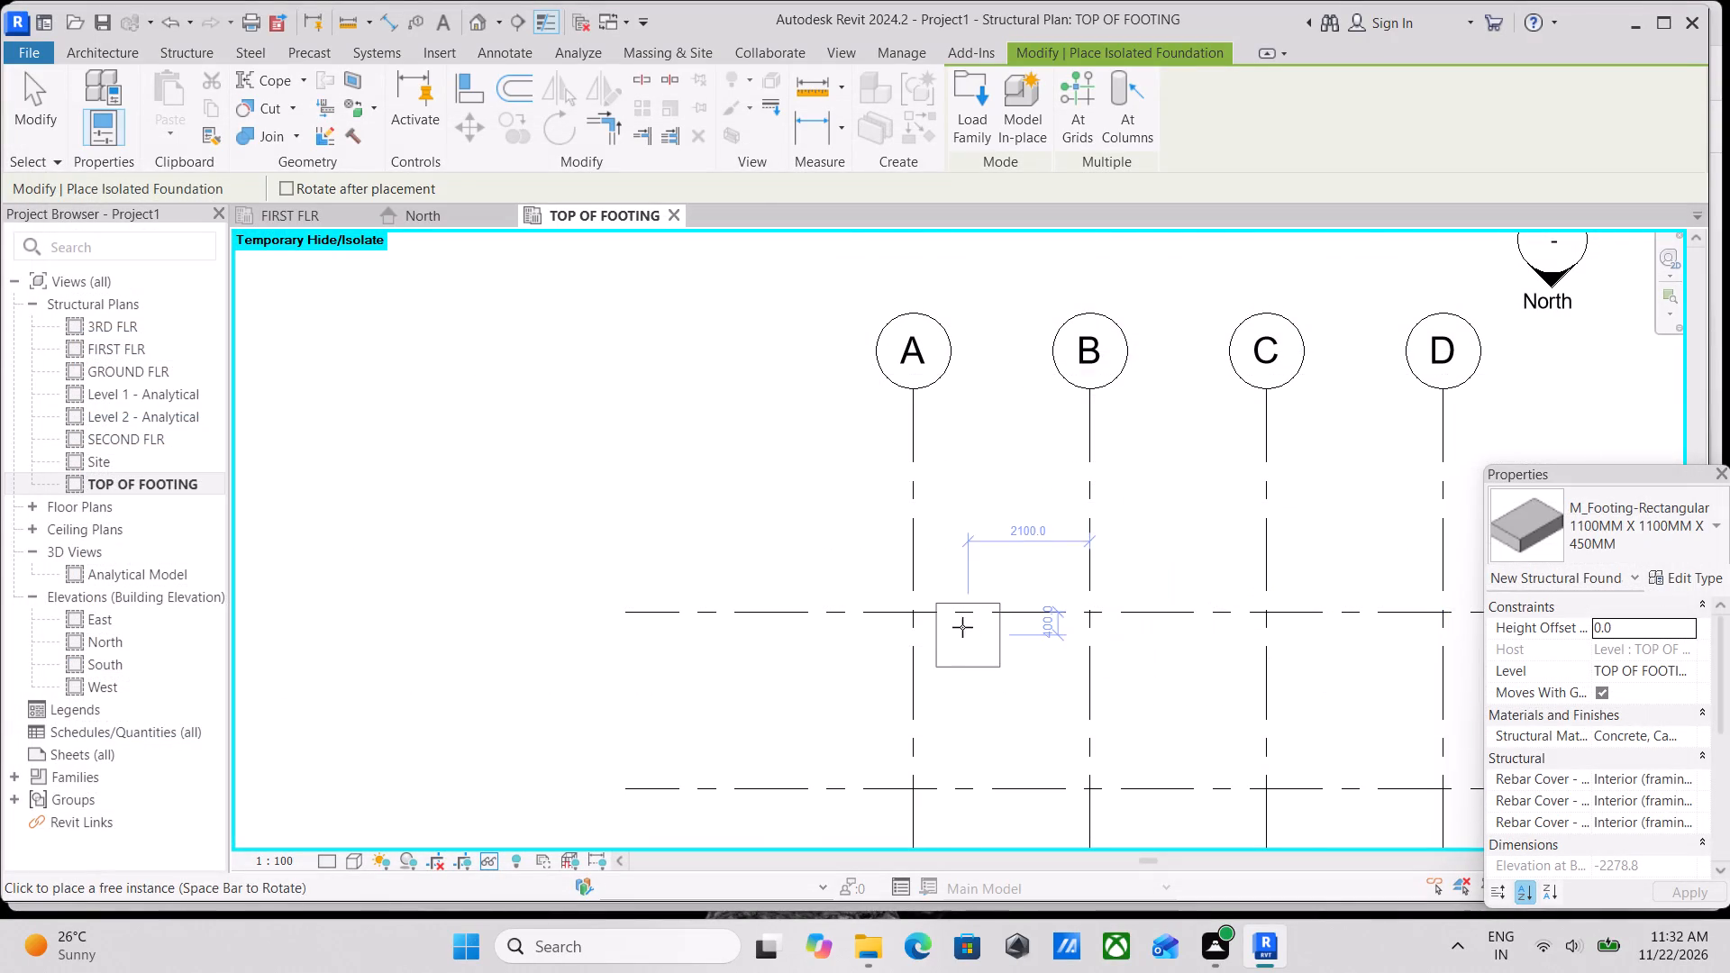
scroll(962, 627, up, 2)
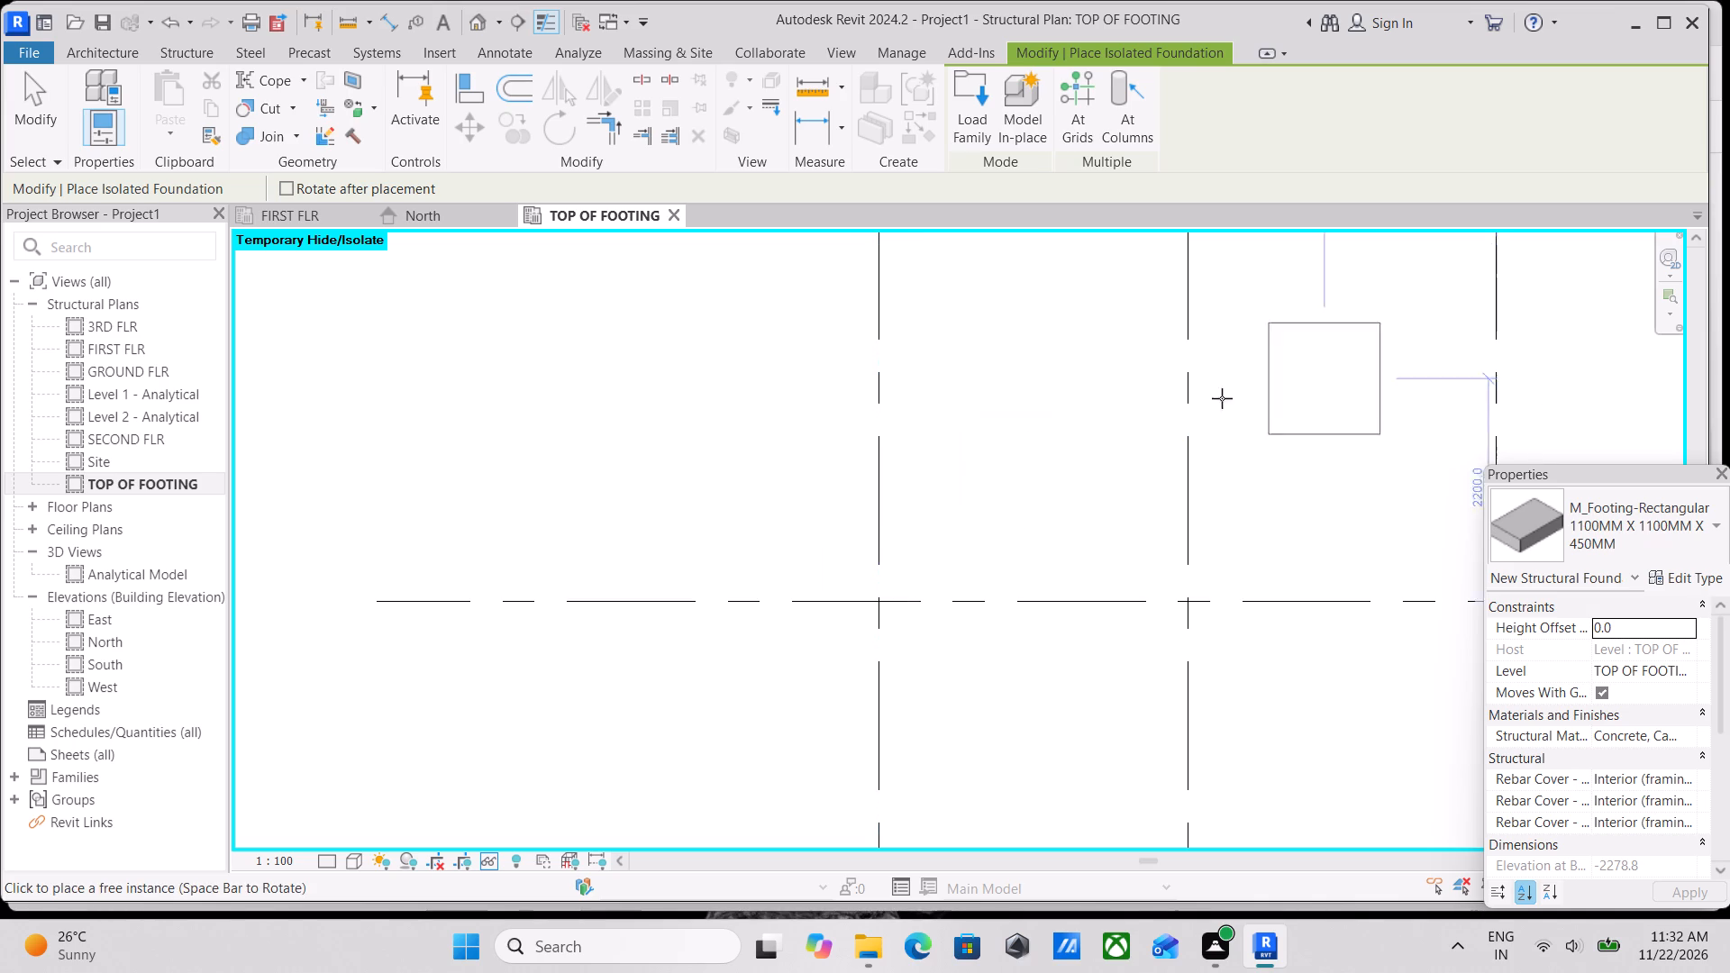
scroll(940, 479, down, 2)
middle_drag(928, 508, 601, 578)
scroll(594, 564, up, 2)
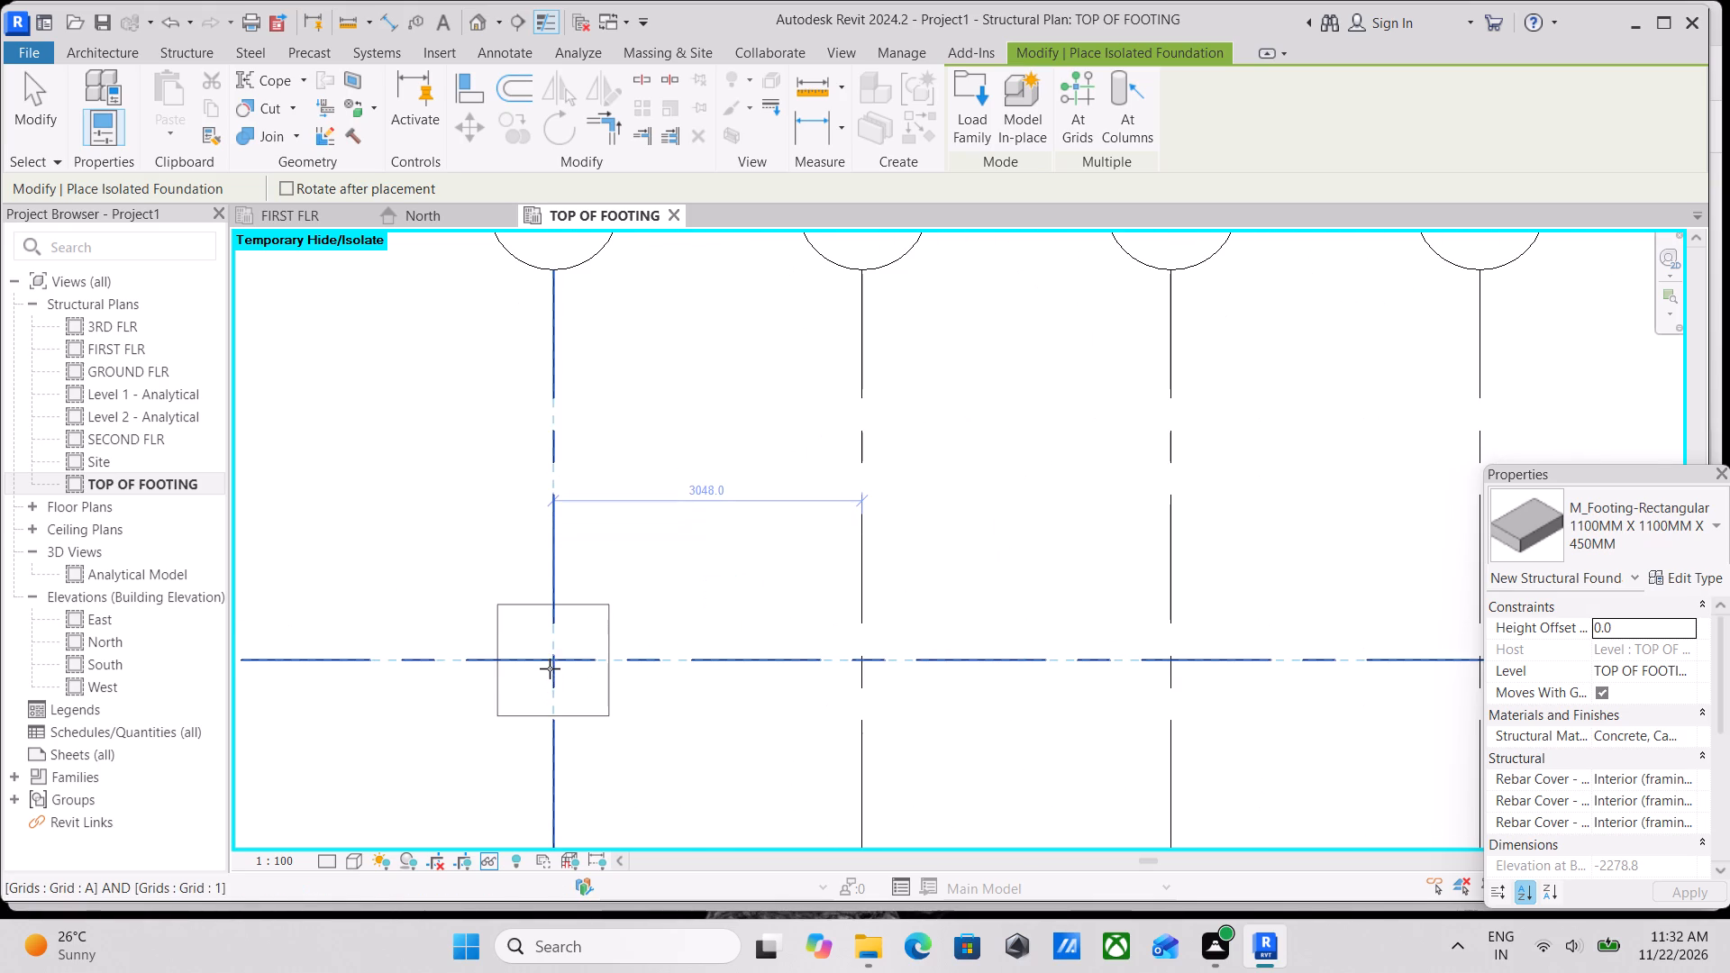
click(551, 656)
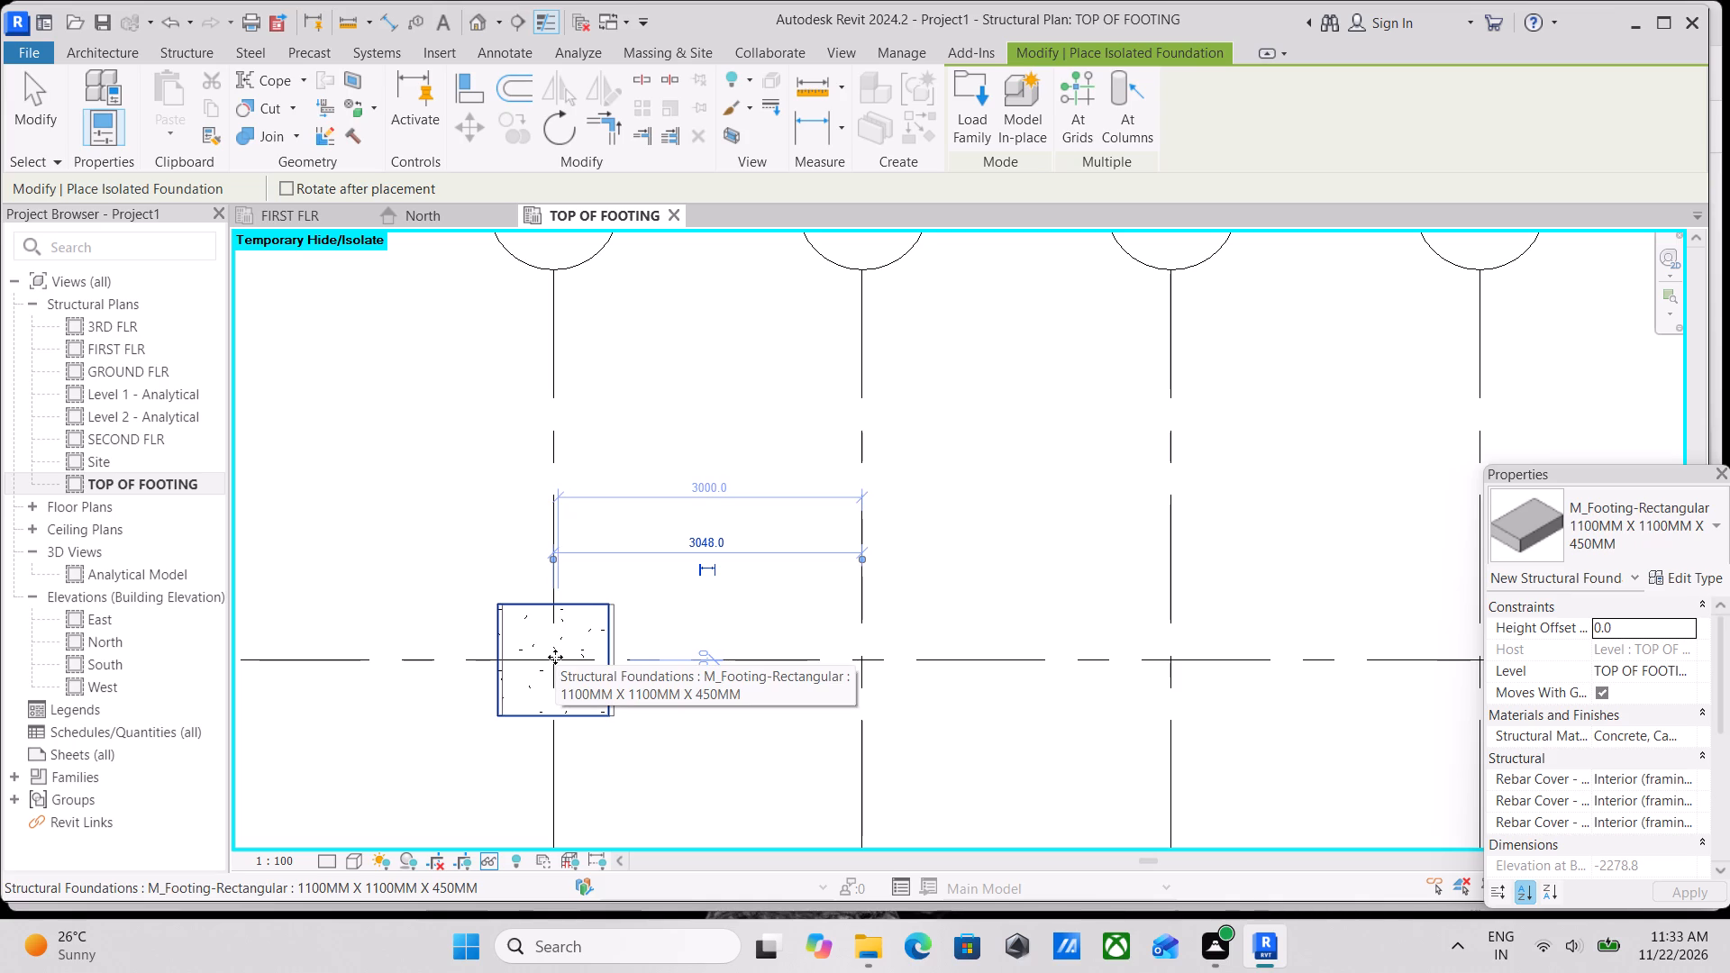
click(864, 658)
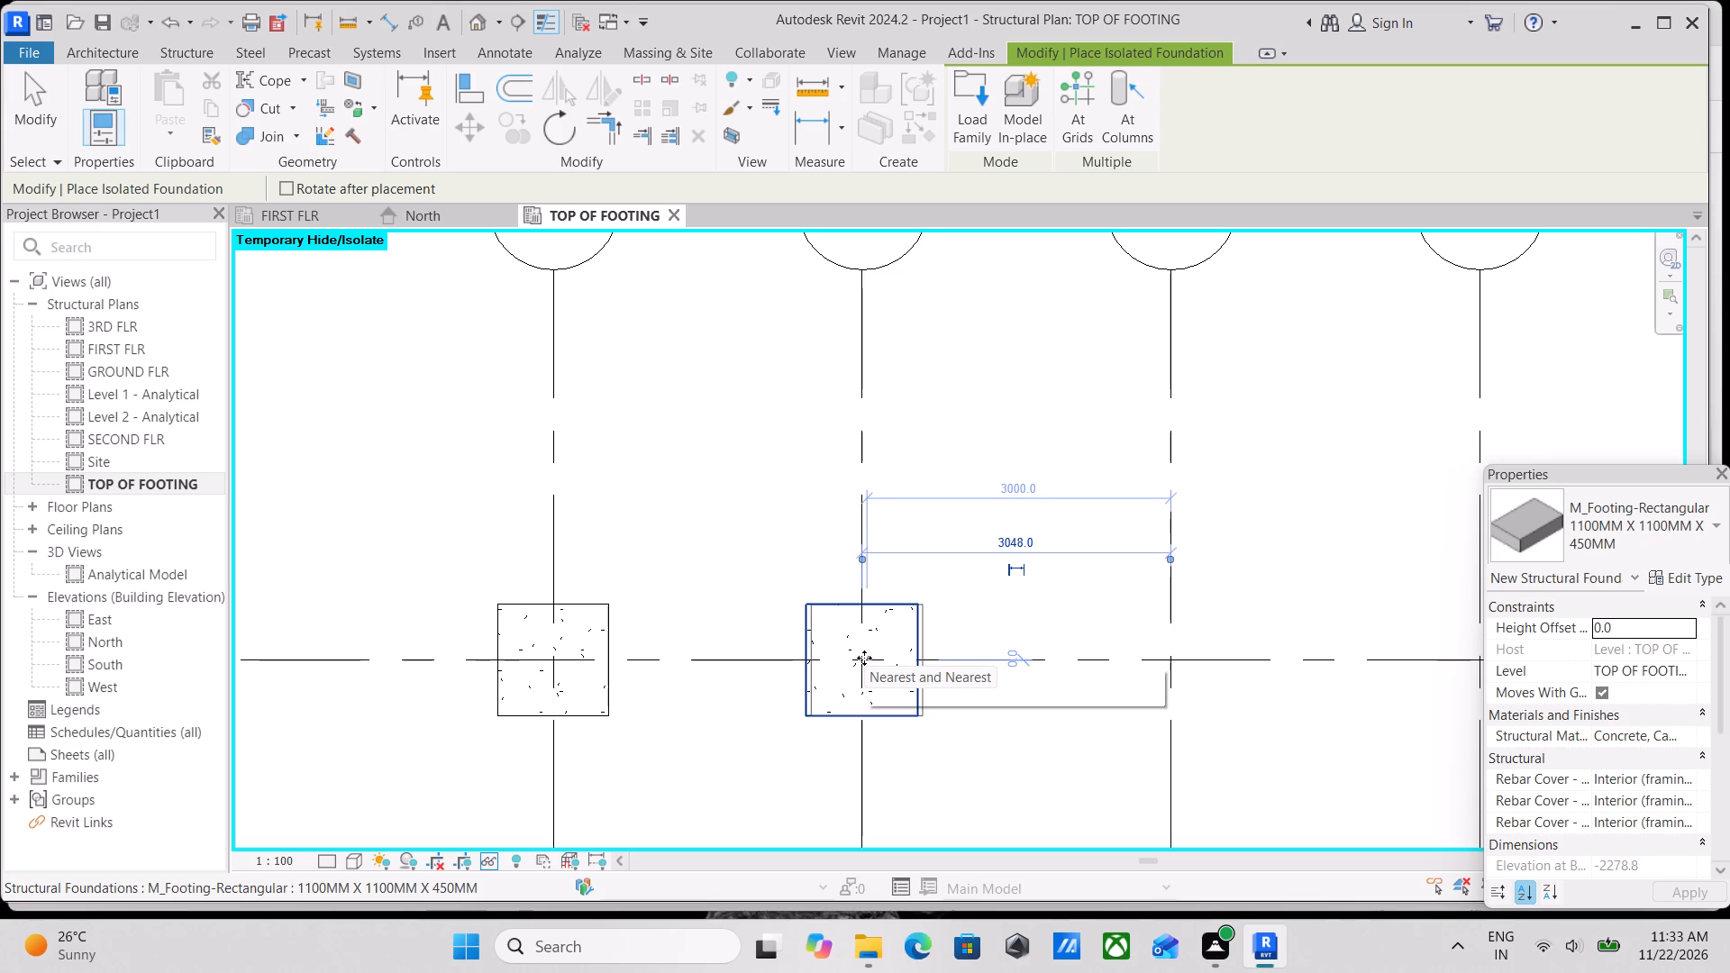
scroll(1043, 613, down, 1)
middle_drag(1043, 612, 859, 545)
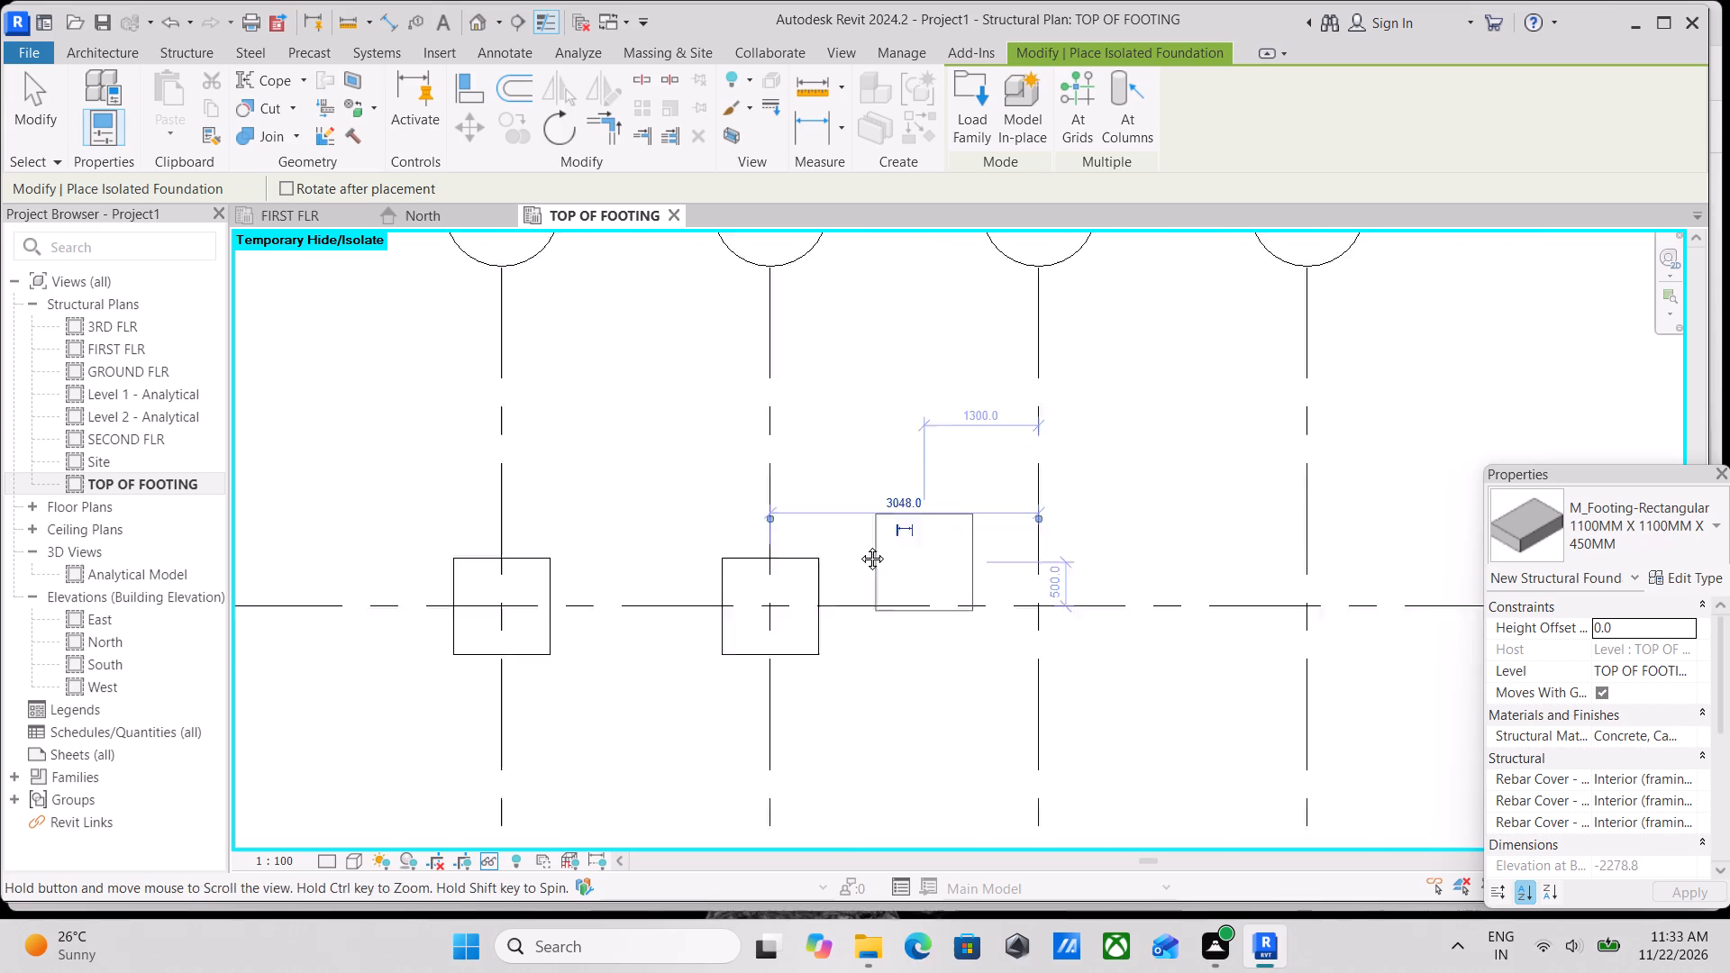
middle_drag(859, 545, 755, 516)
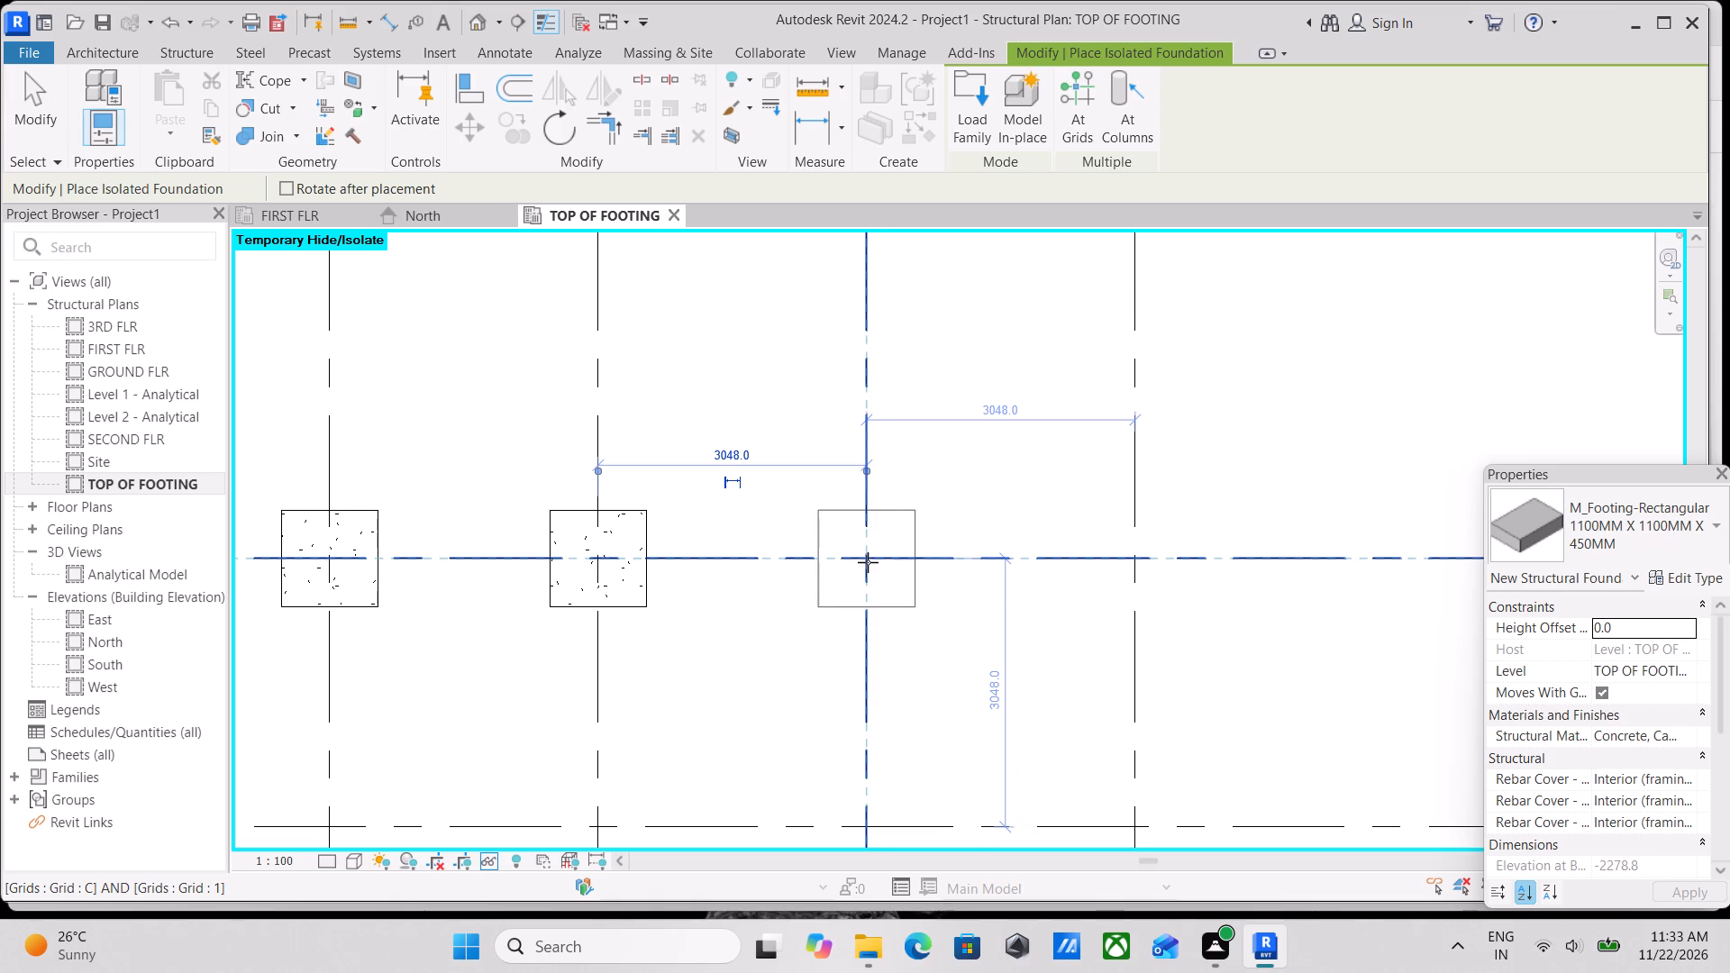
click(867, 562)
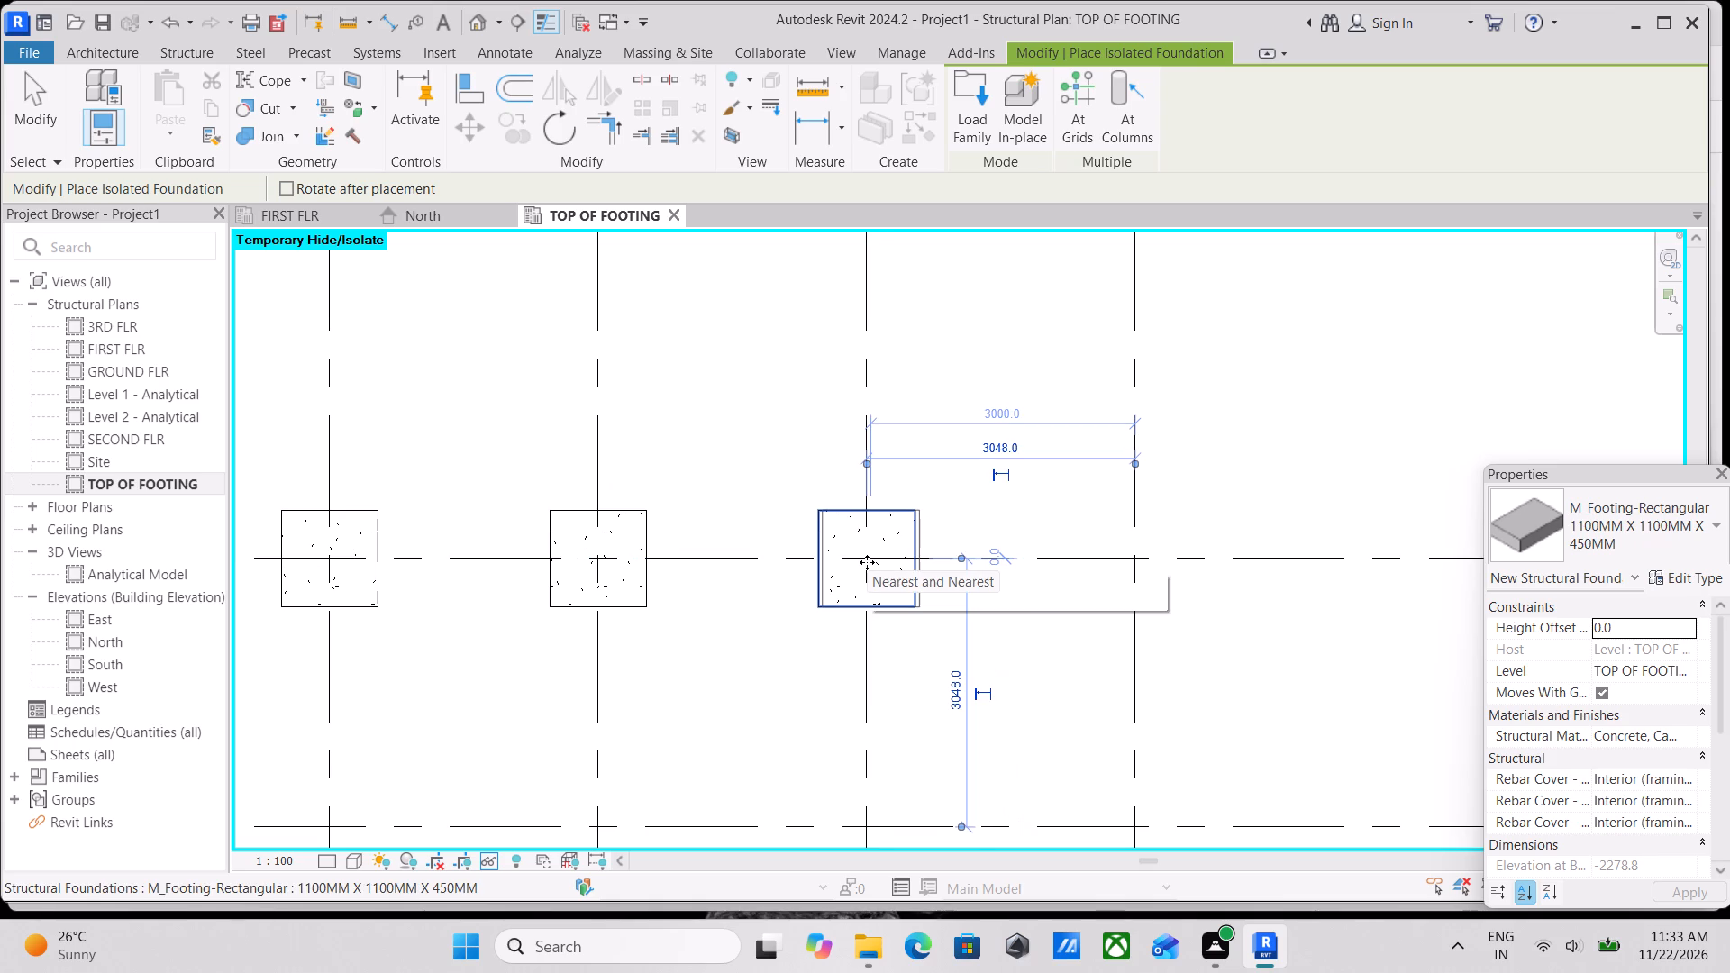
middle_drag(864, 561, 836, 550)
scroll(841, 553, down, 1)
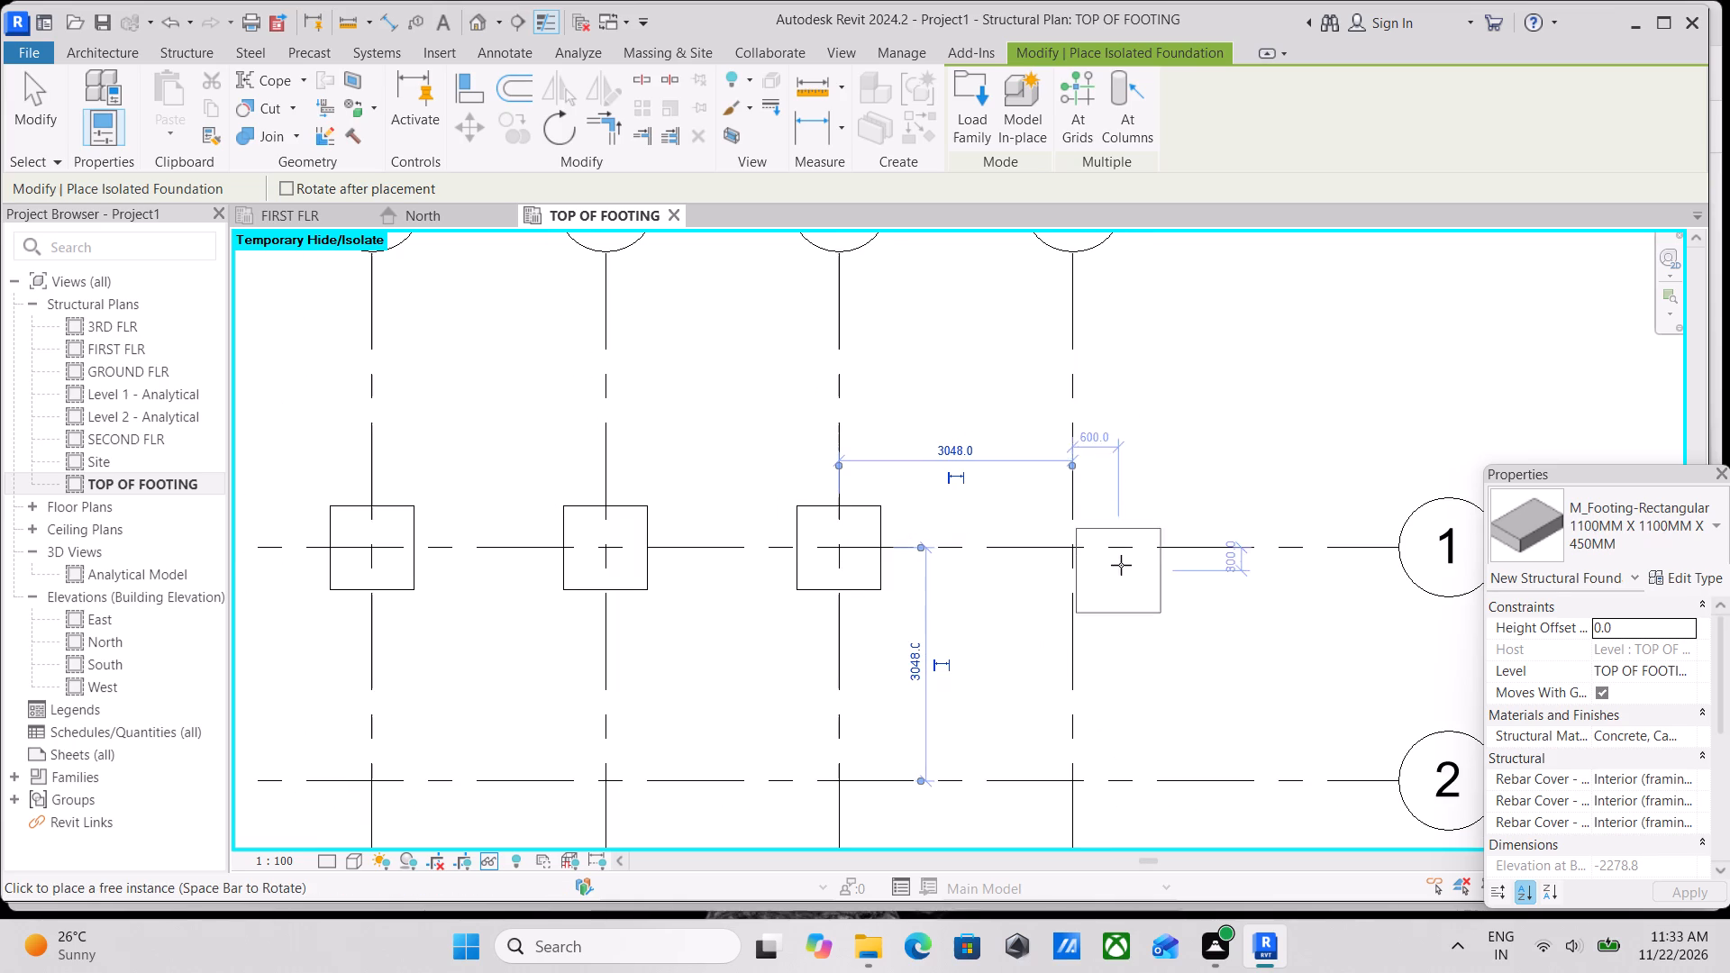
click(1073, 544)
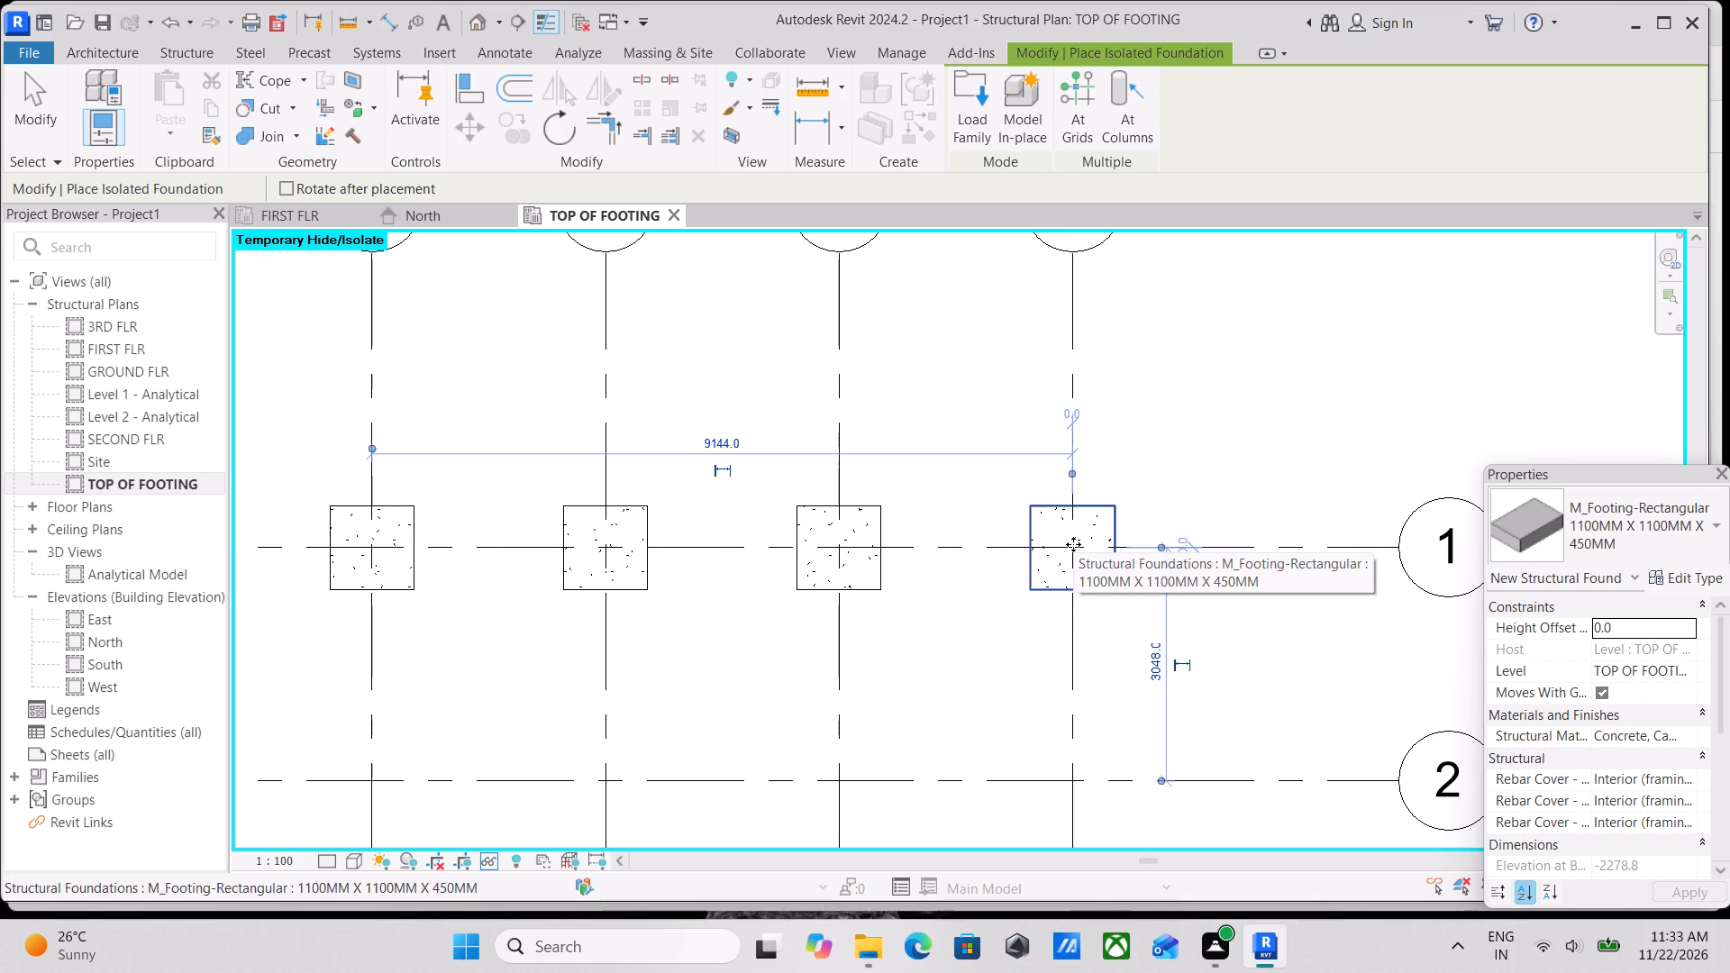
Place 1100MM X 1100MM X 450MM footings along grid 2 at its intersections with grids D, C, B and A.
scroll(1072, 547, down, 4)
middle_drag(1075, 571, 1035, 464)
scroll(1043, 474, up, 1)
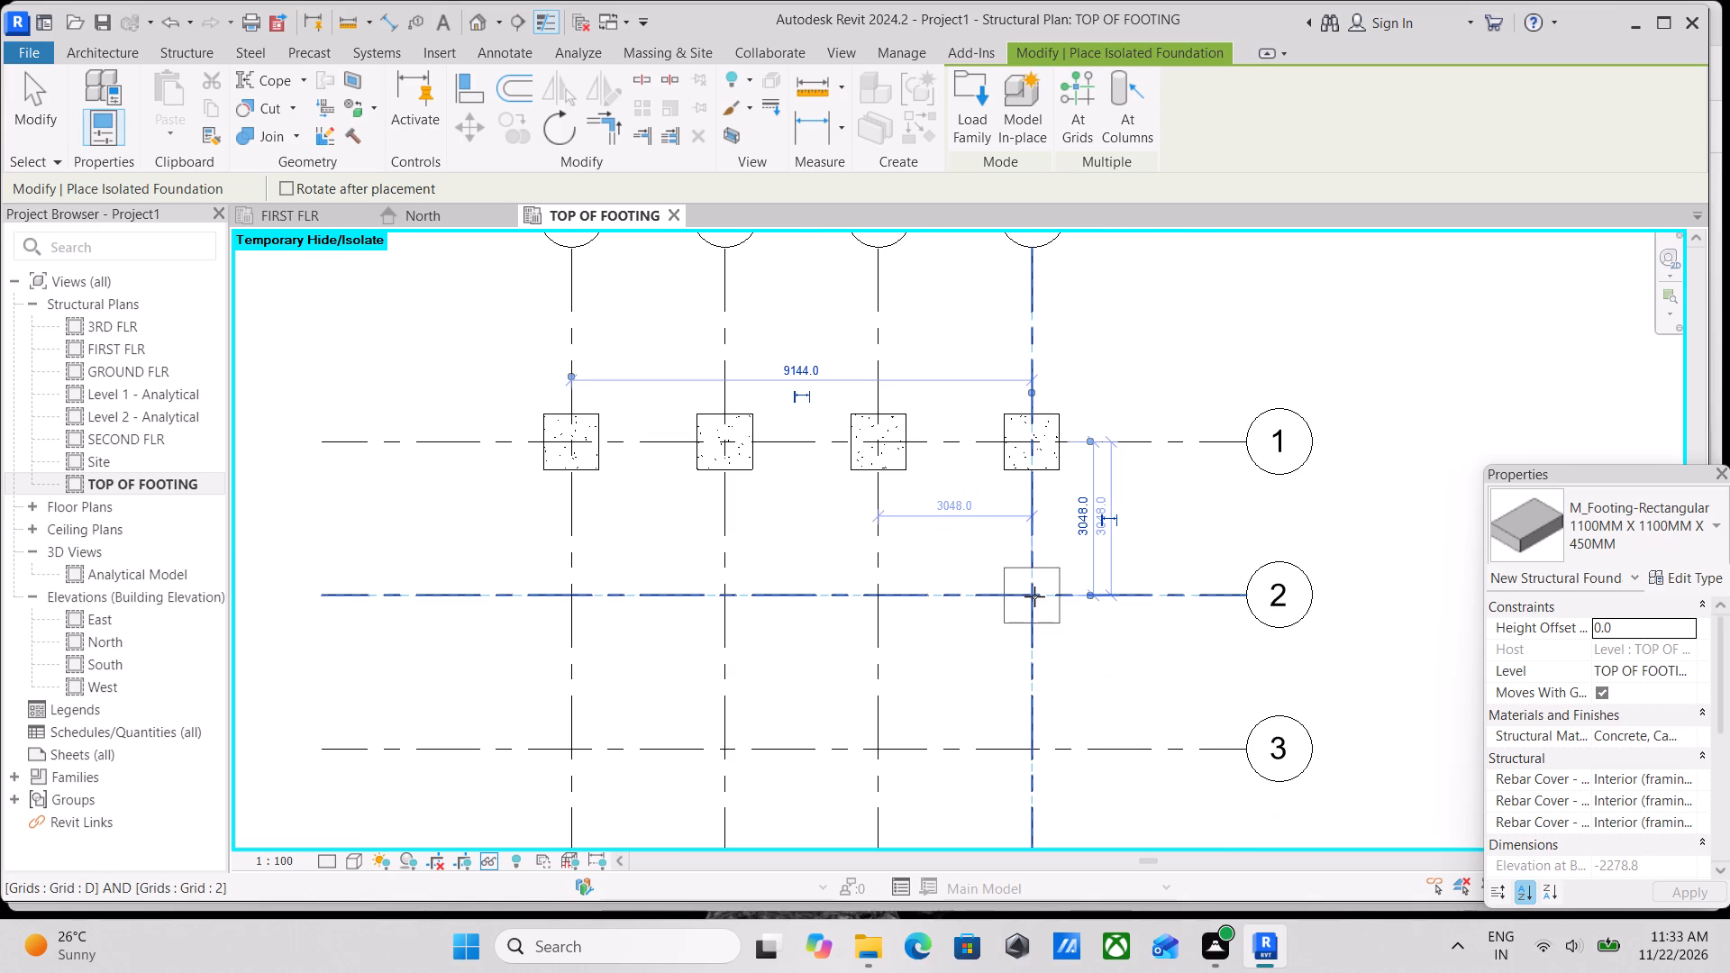
click(1034, 596)
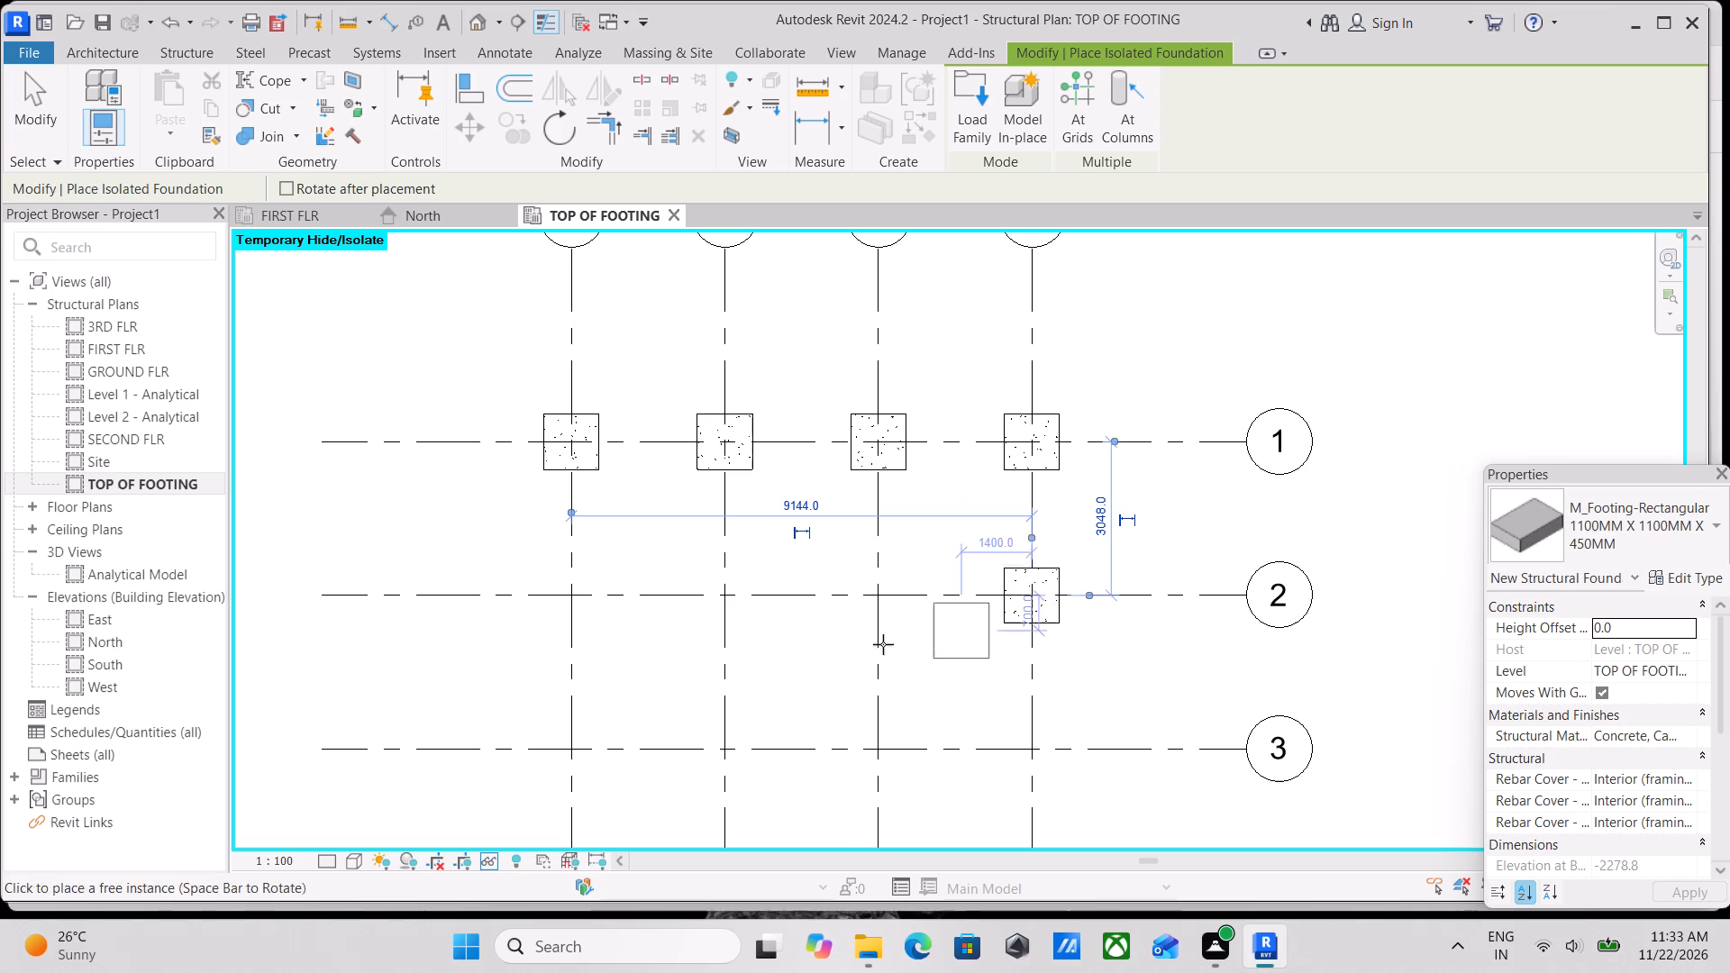
click(877, 596)
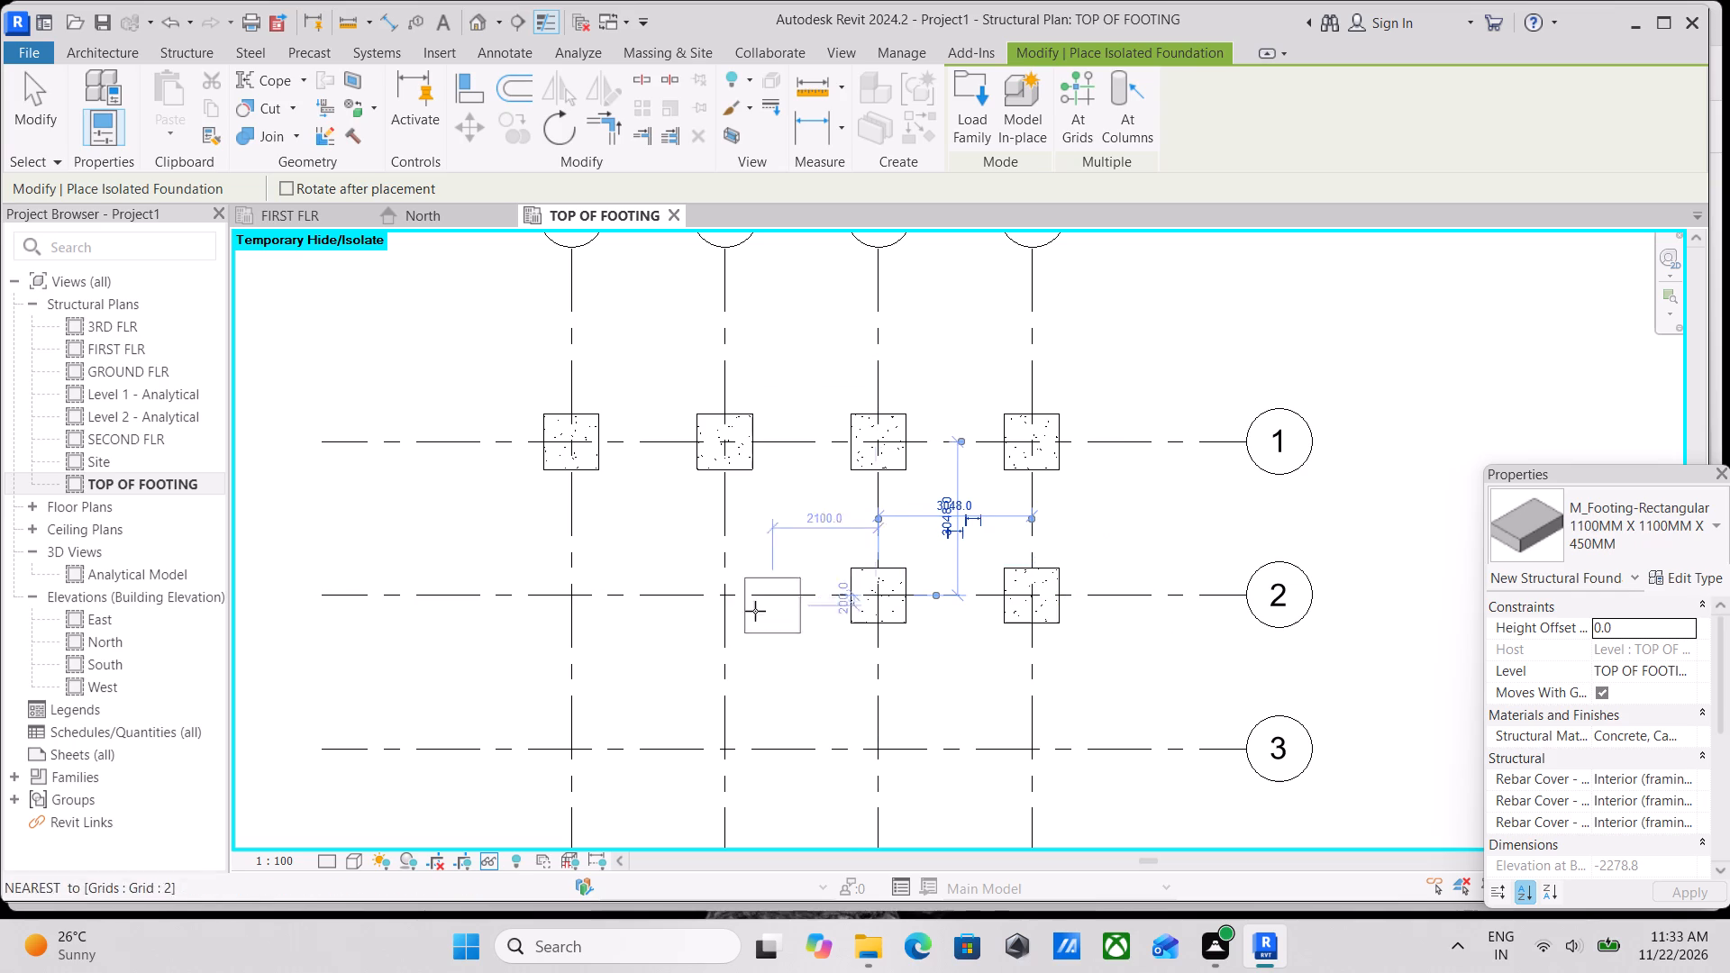
click(719, 597)
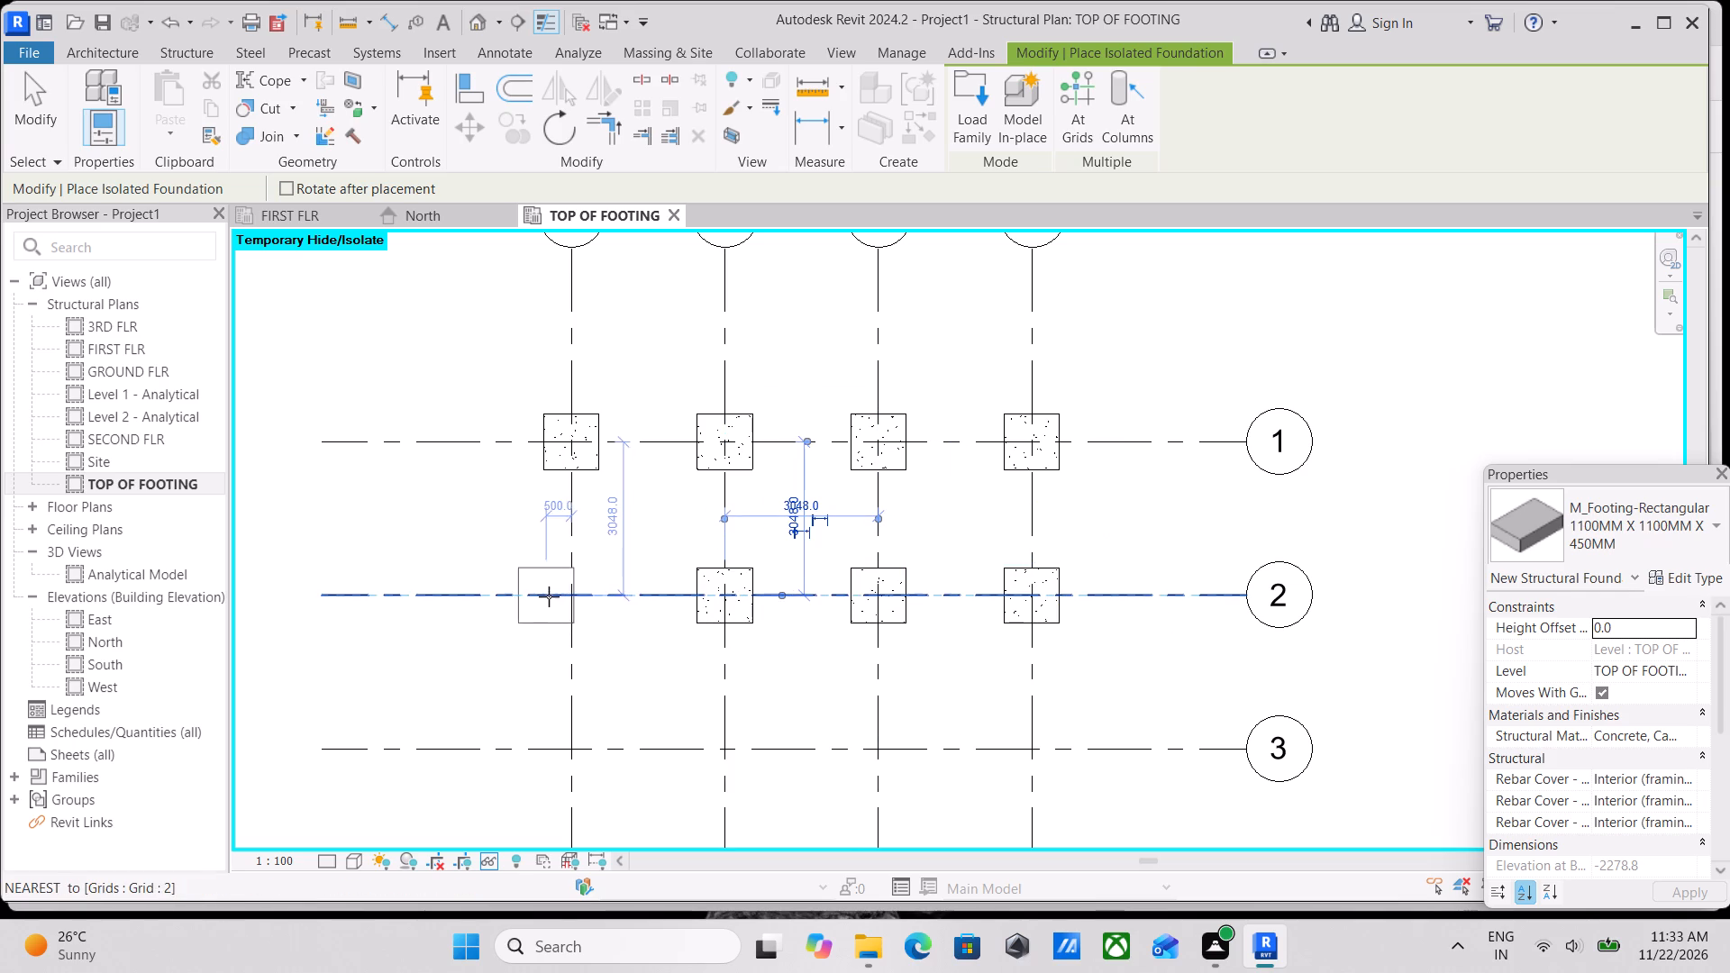
click(569, 598)
Place 1100MM X 1100MM X 450MM footings along grid 3 at its intersections with grids A, B, C and D.
scroll(570, 598, down, 3)
middle_drag(570, 598, 598, 519)
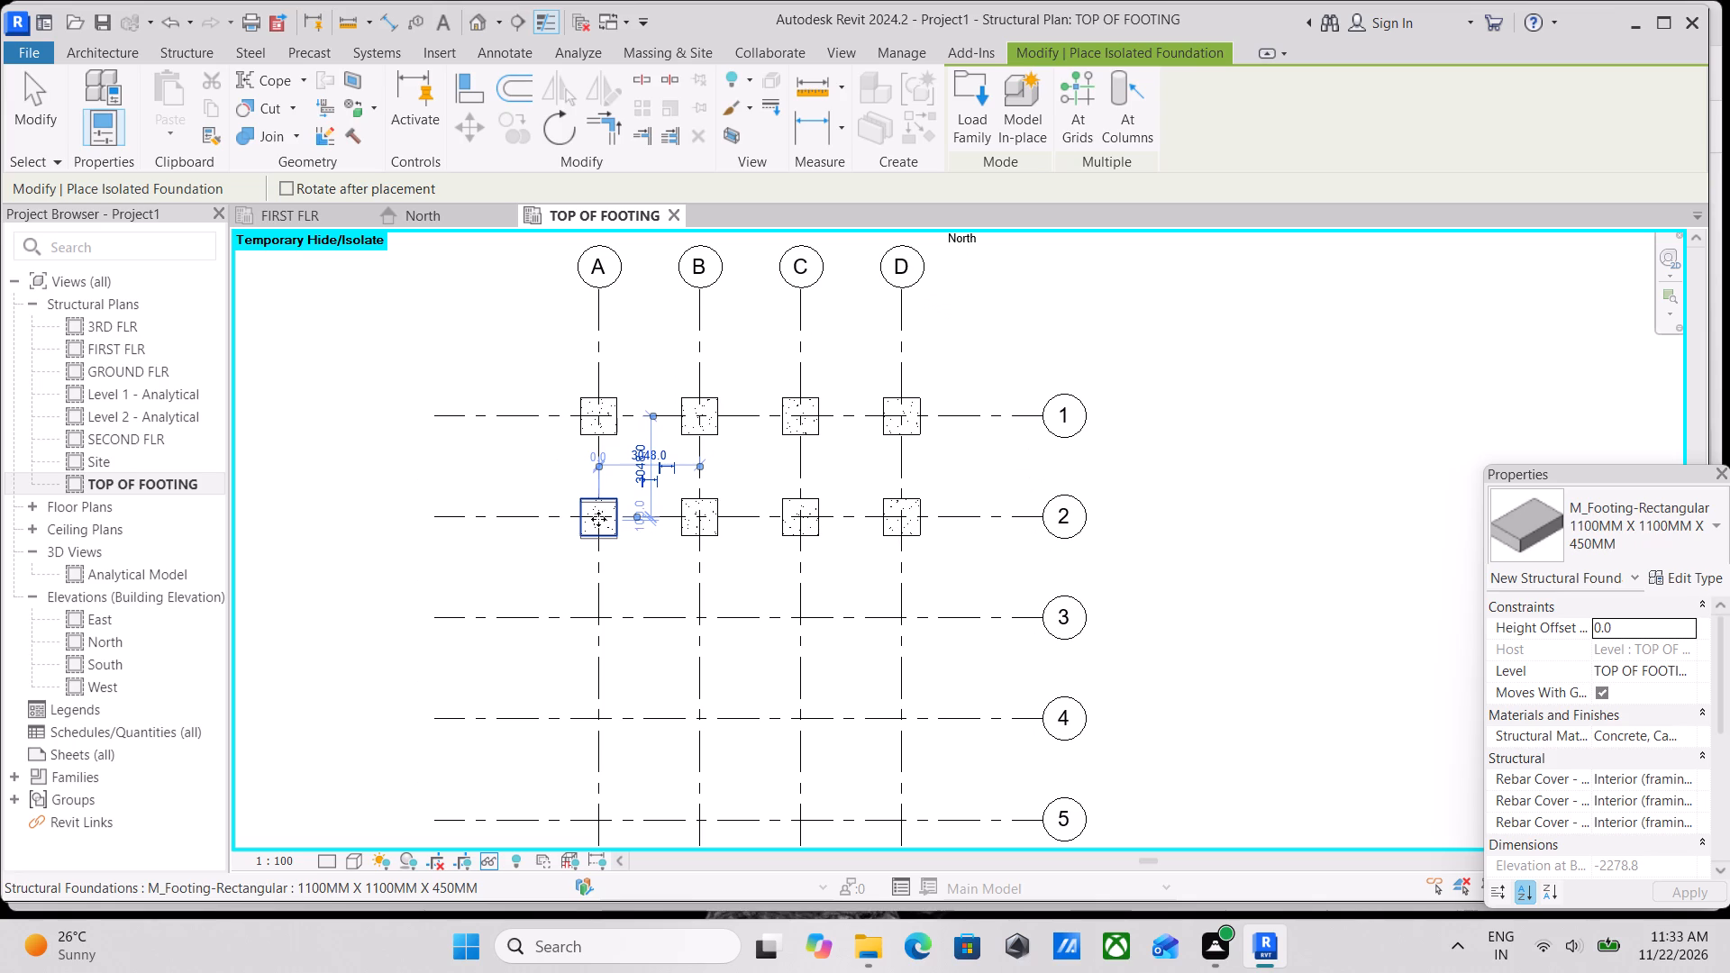
scroll(594, 633, up, 7)
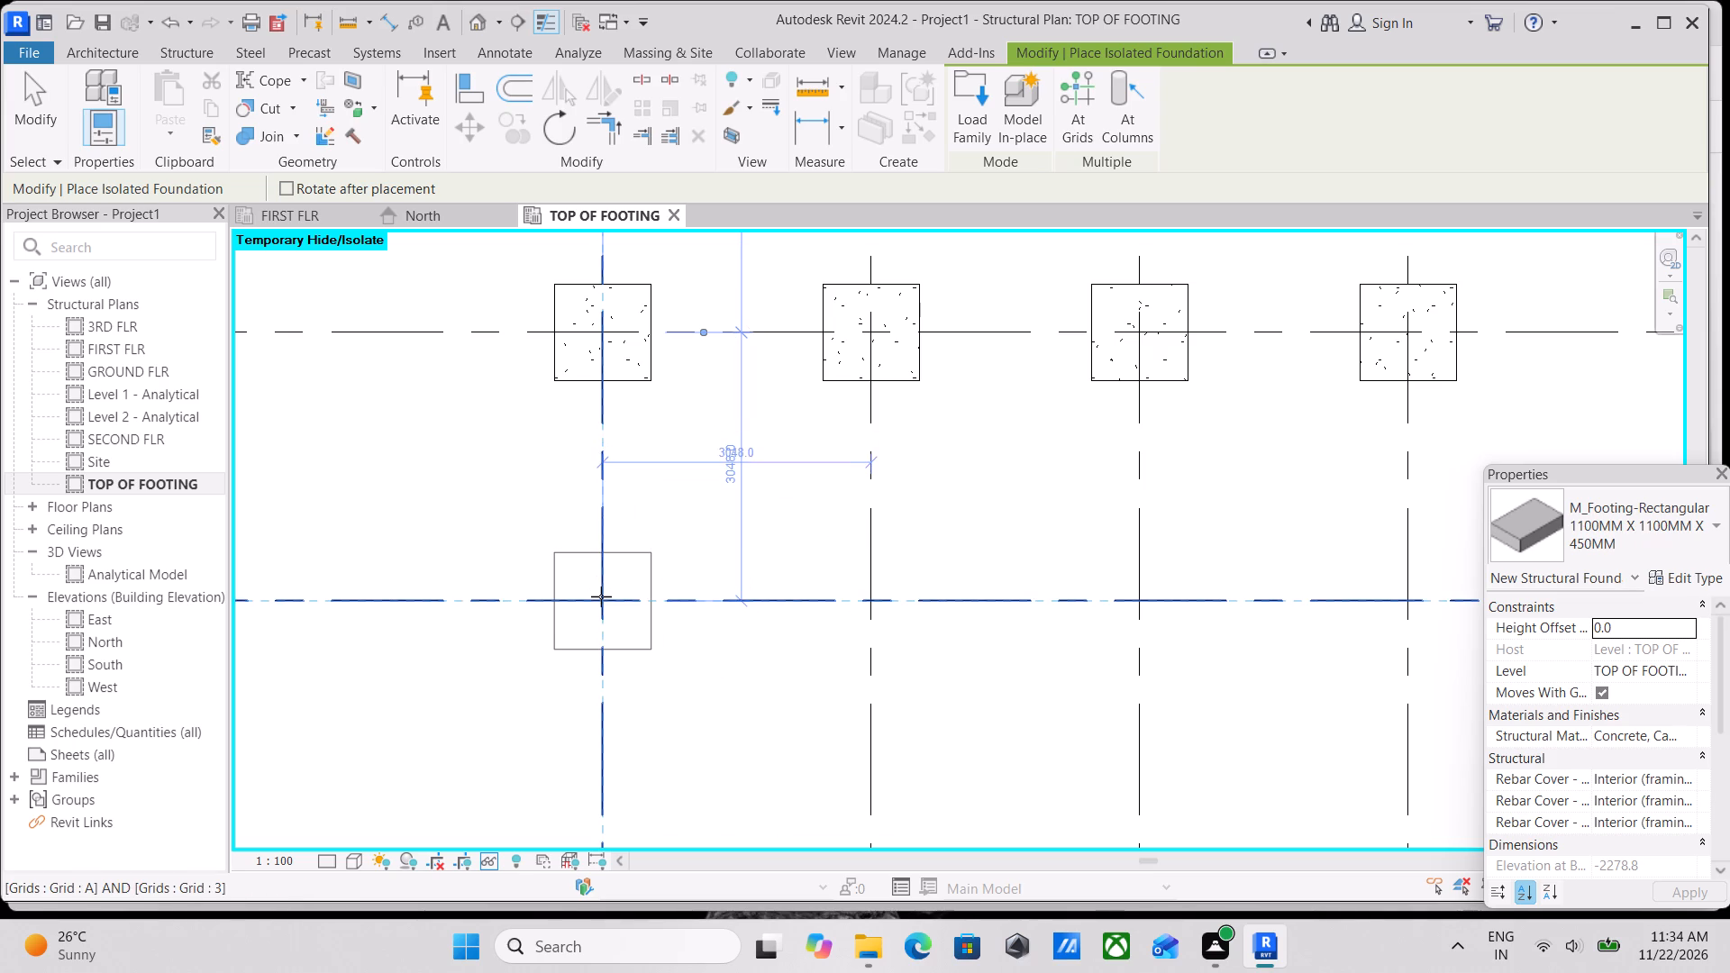
click(601, 596)
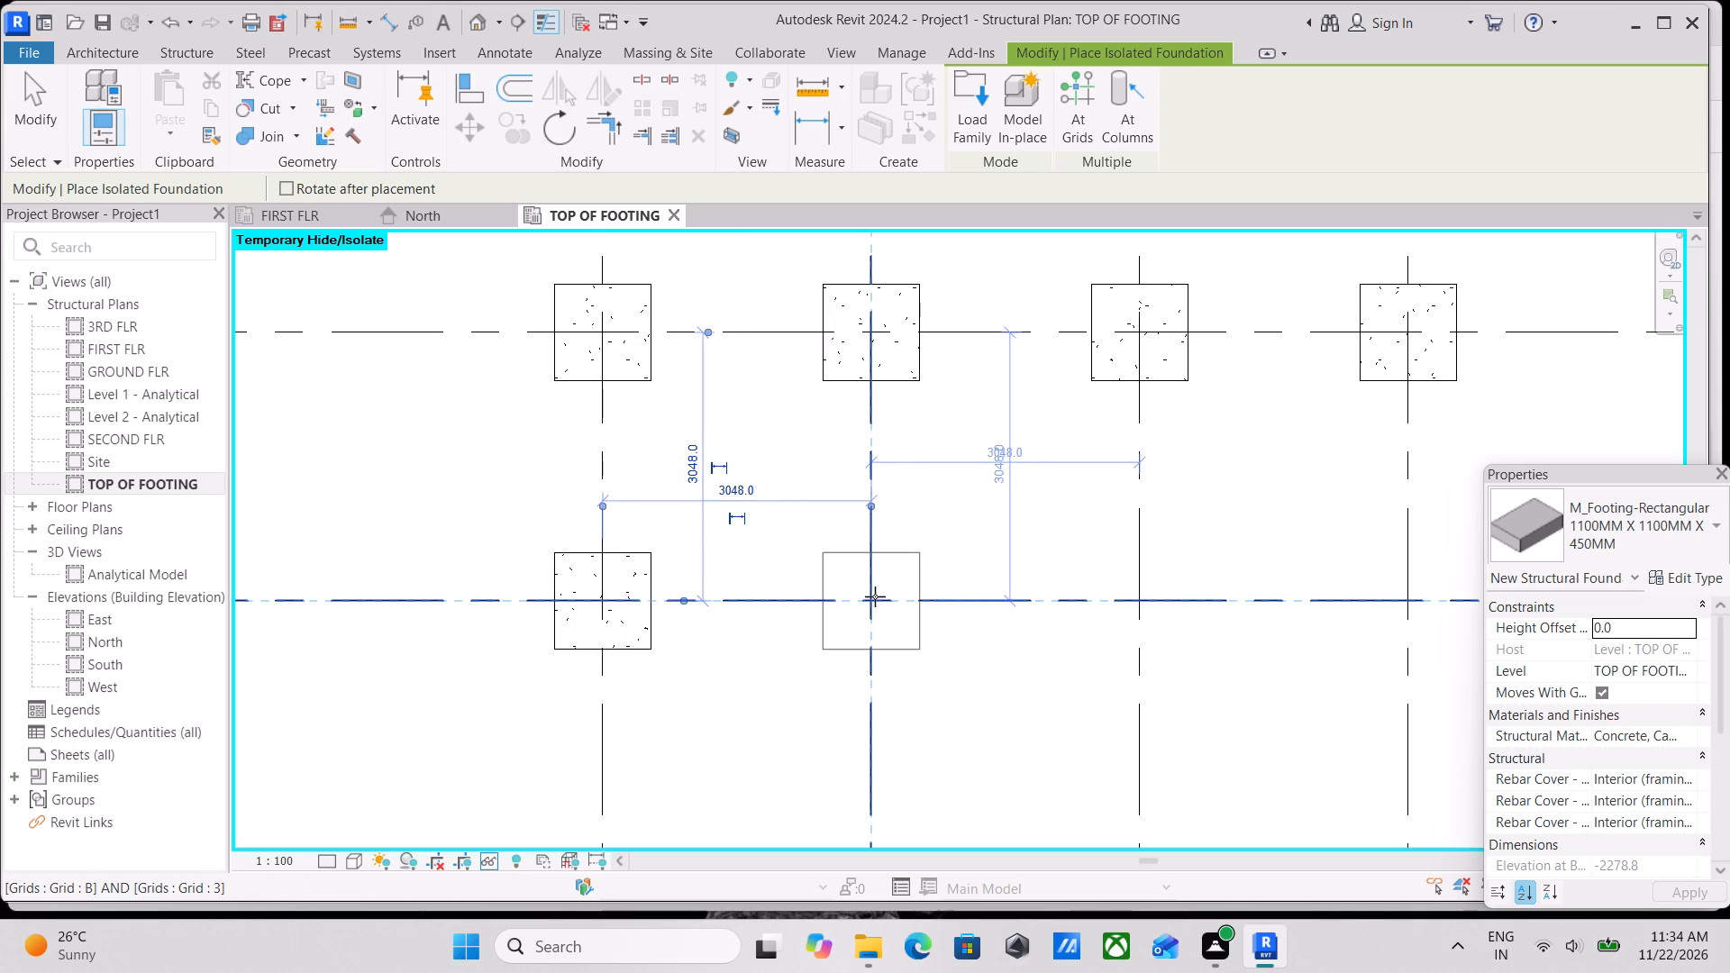
click(875, 596)
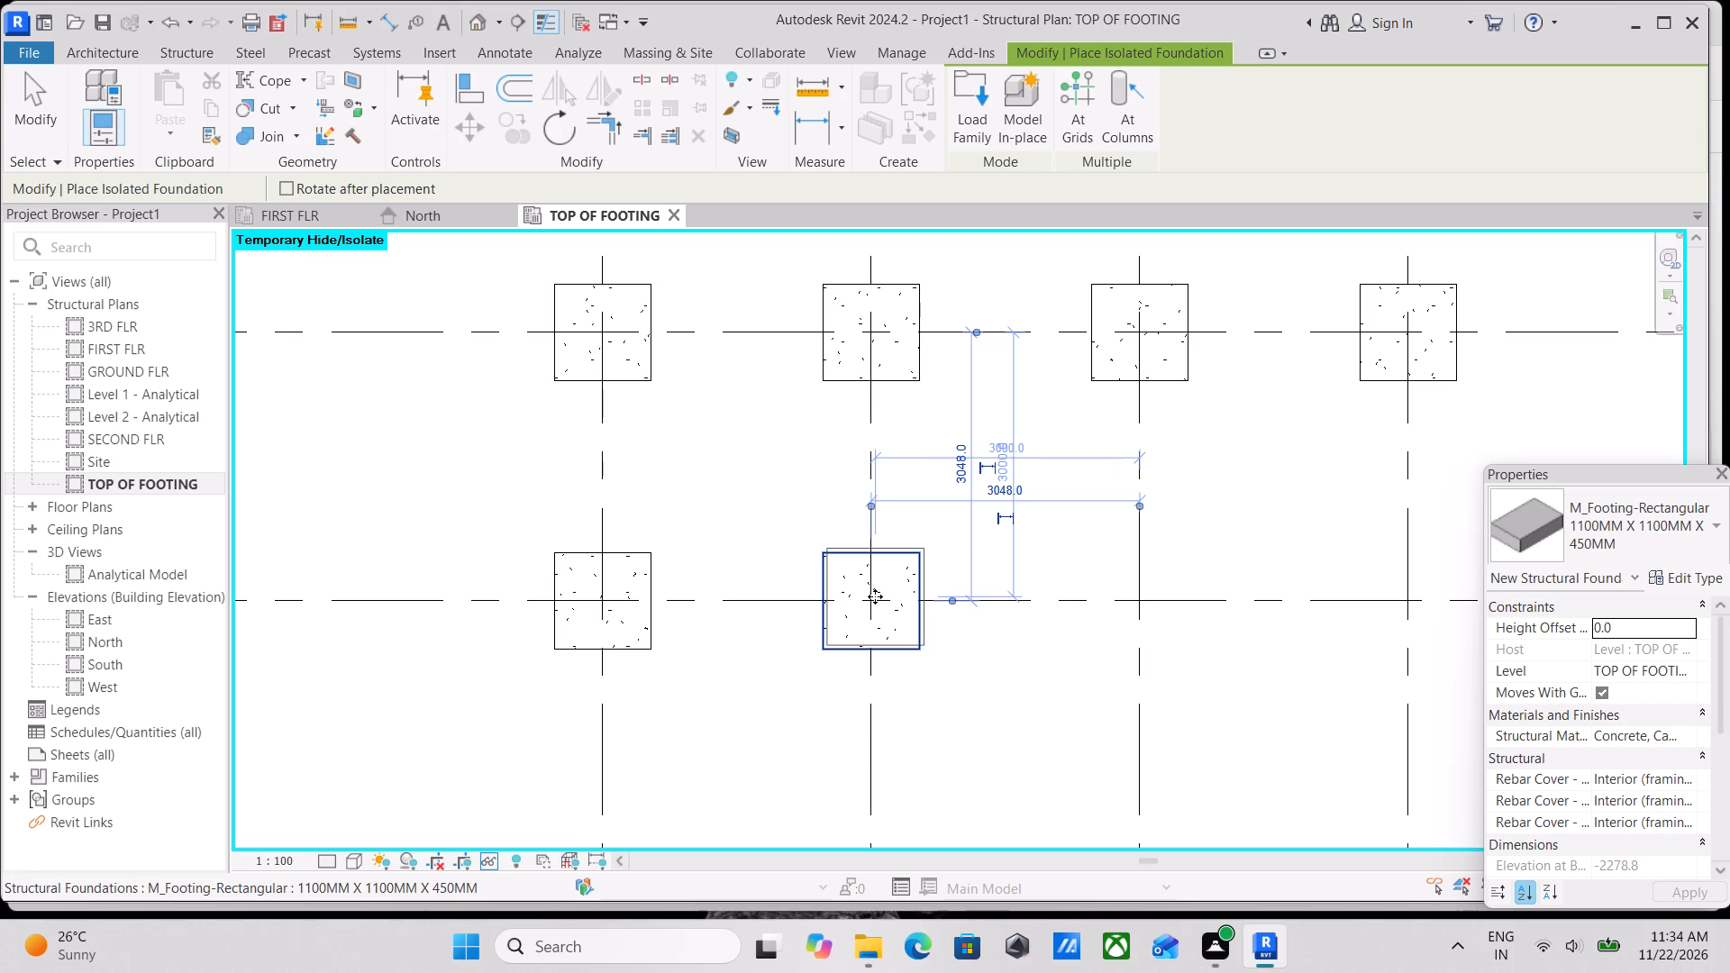
scroll(996, 568, down, 2)
middle_drag(987, 568, 972, 658)
middle_drag(977, 662, 733, 591)
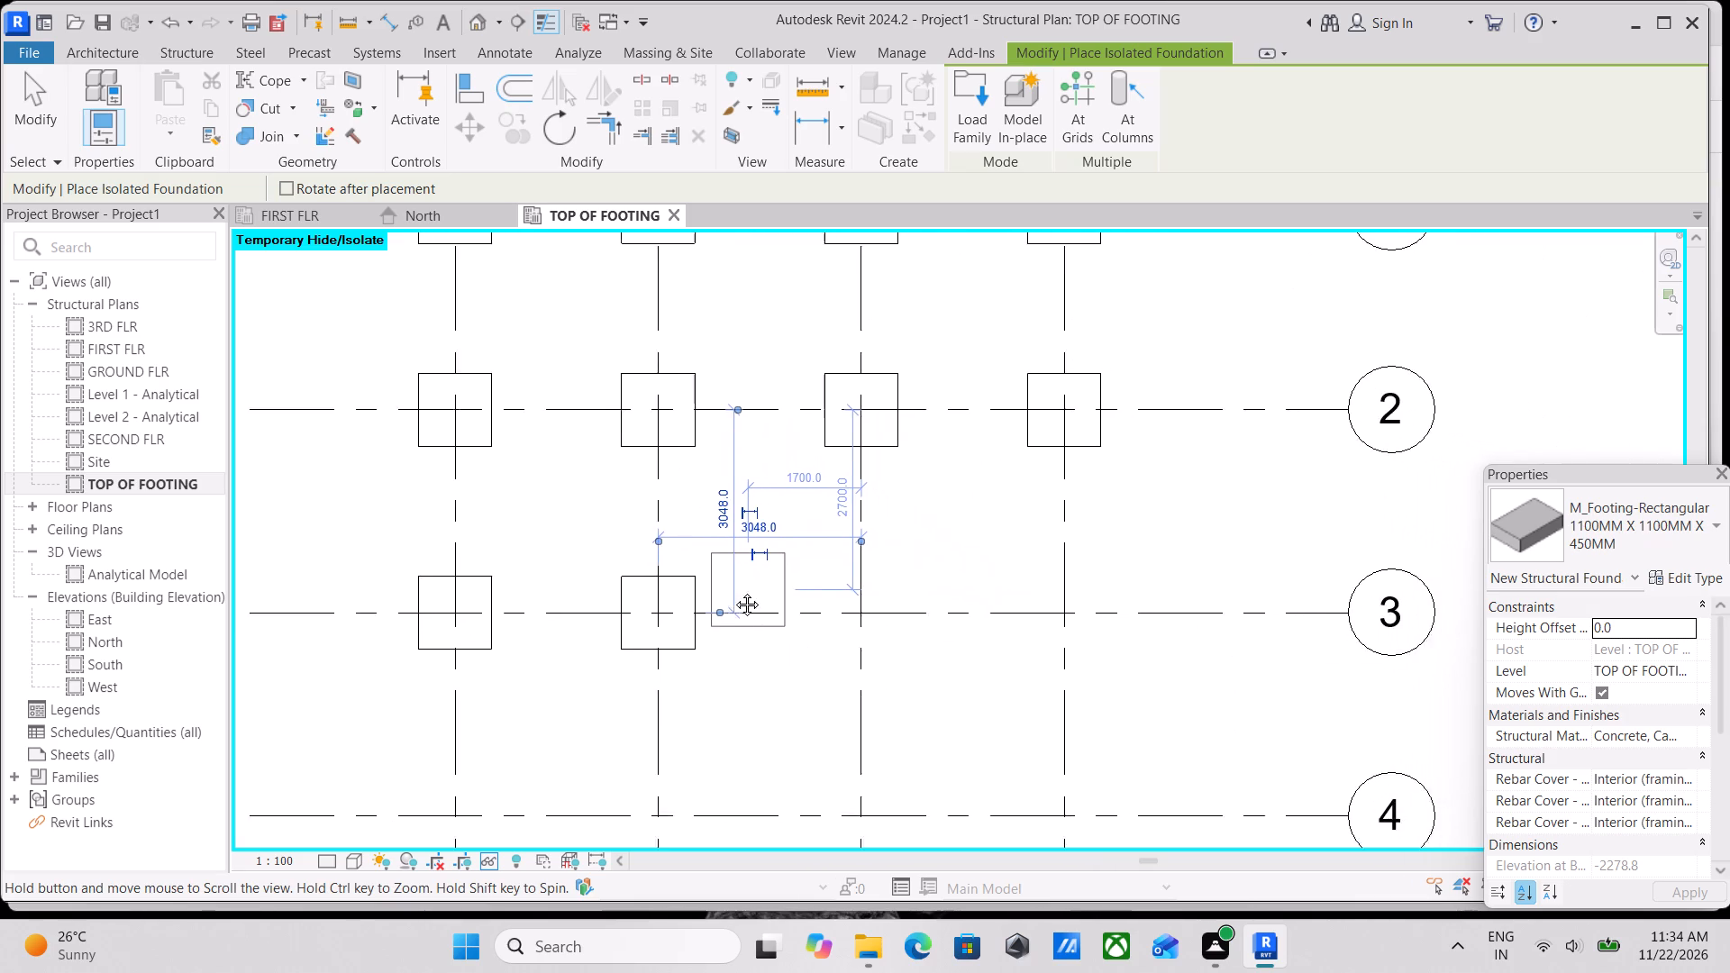
middle_drag(733, 591, 680, 566)
scroll(842, 600, up, 3)
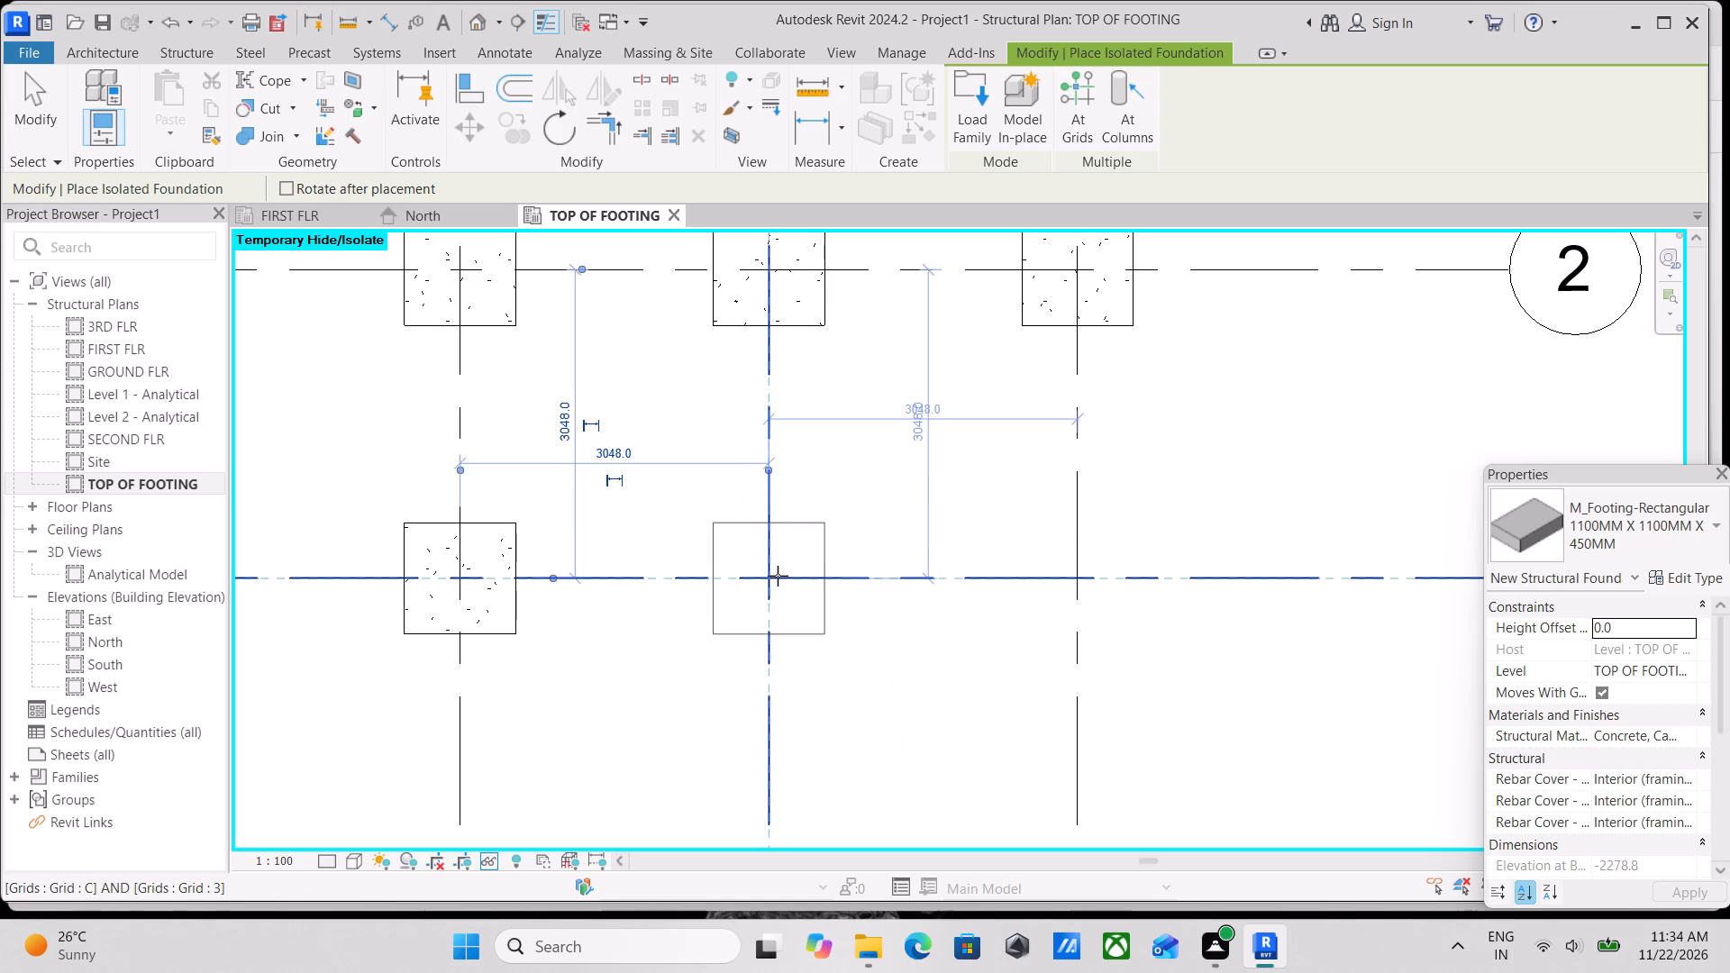
click(778, 575)
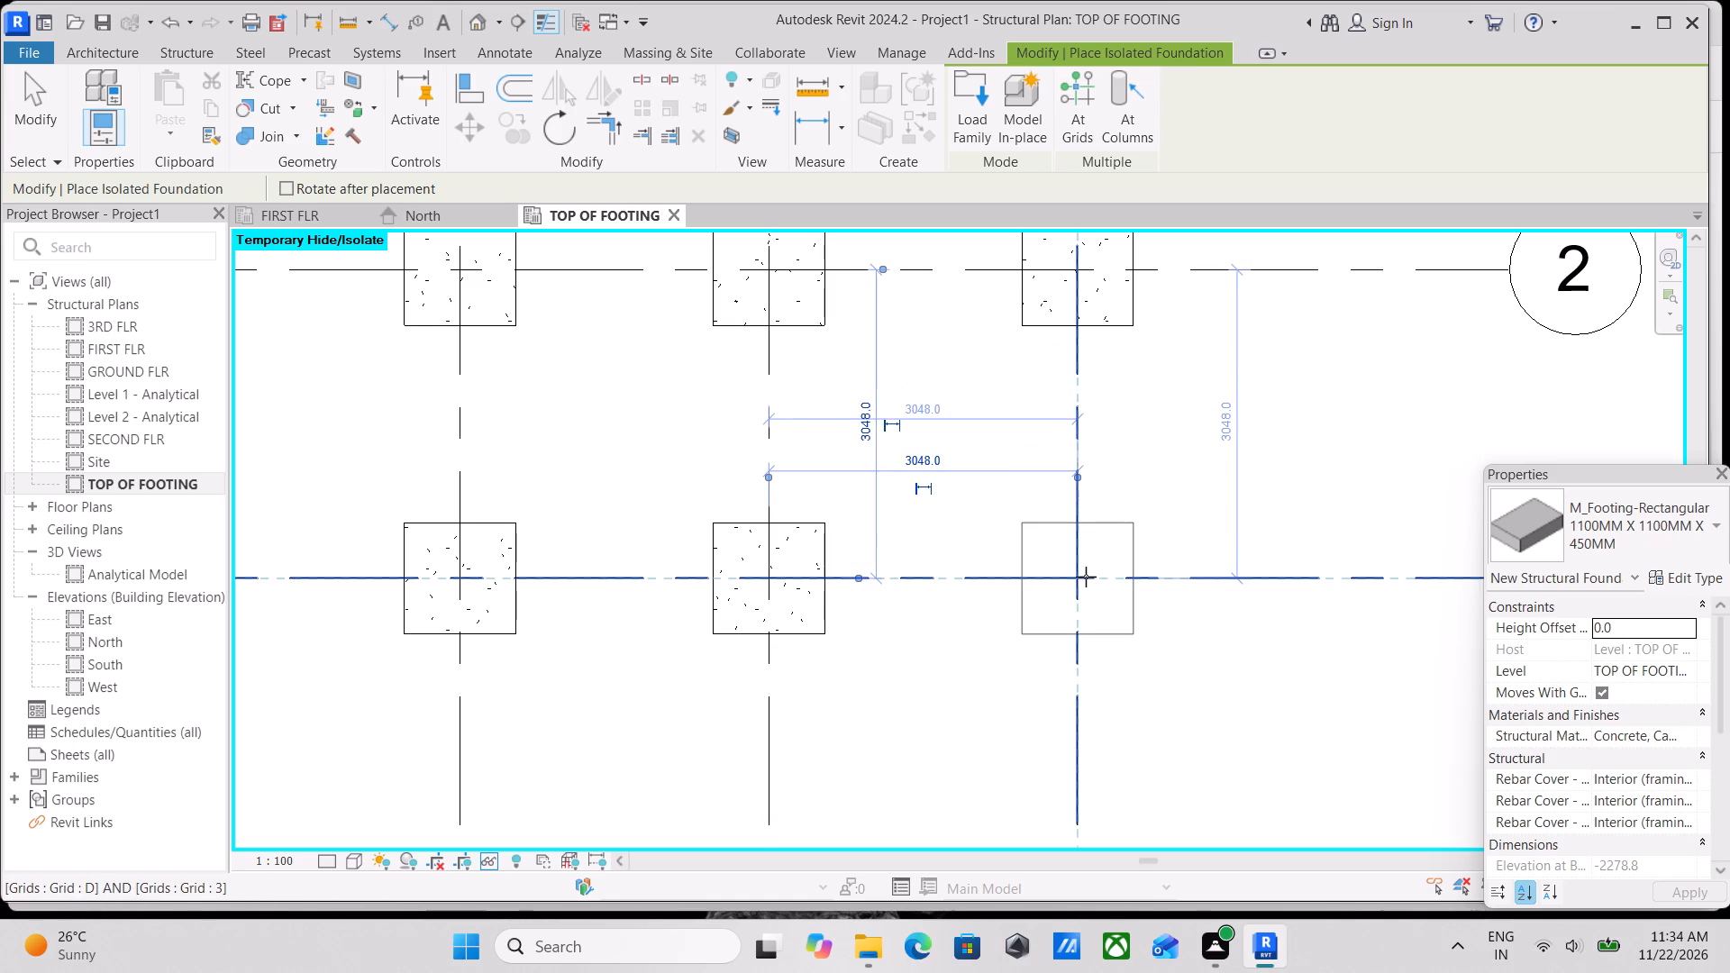
click(1086, 577)
Place 1100MM X 1100MM X 450MM footings along grid 4 at its intersections with grids D, C, B and A.
scroll(1086, 577, down, 7)
middle_drag(1086, 577, 1054, 515)
scroll(1048, 609, up, 4)
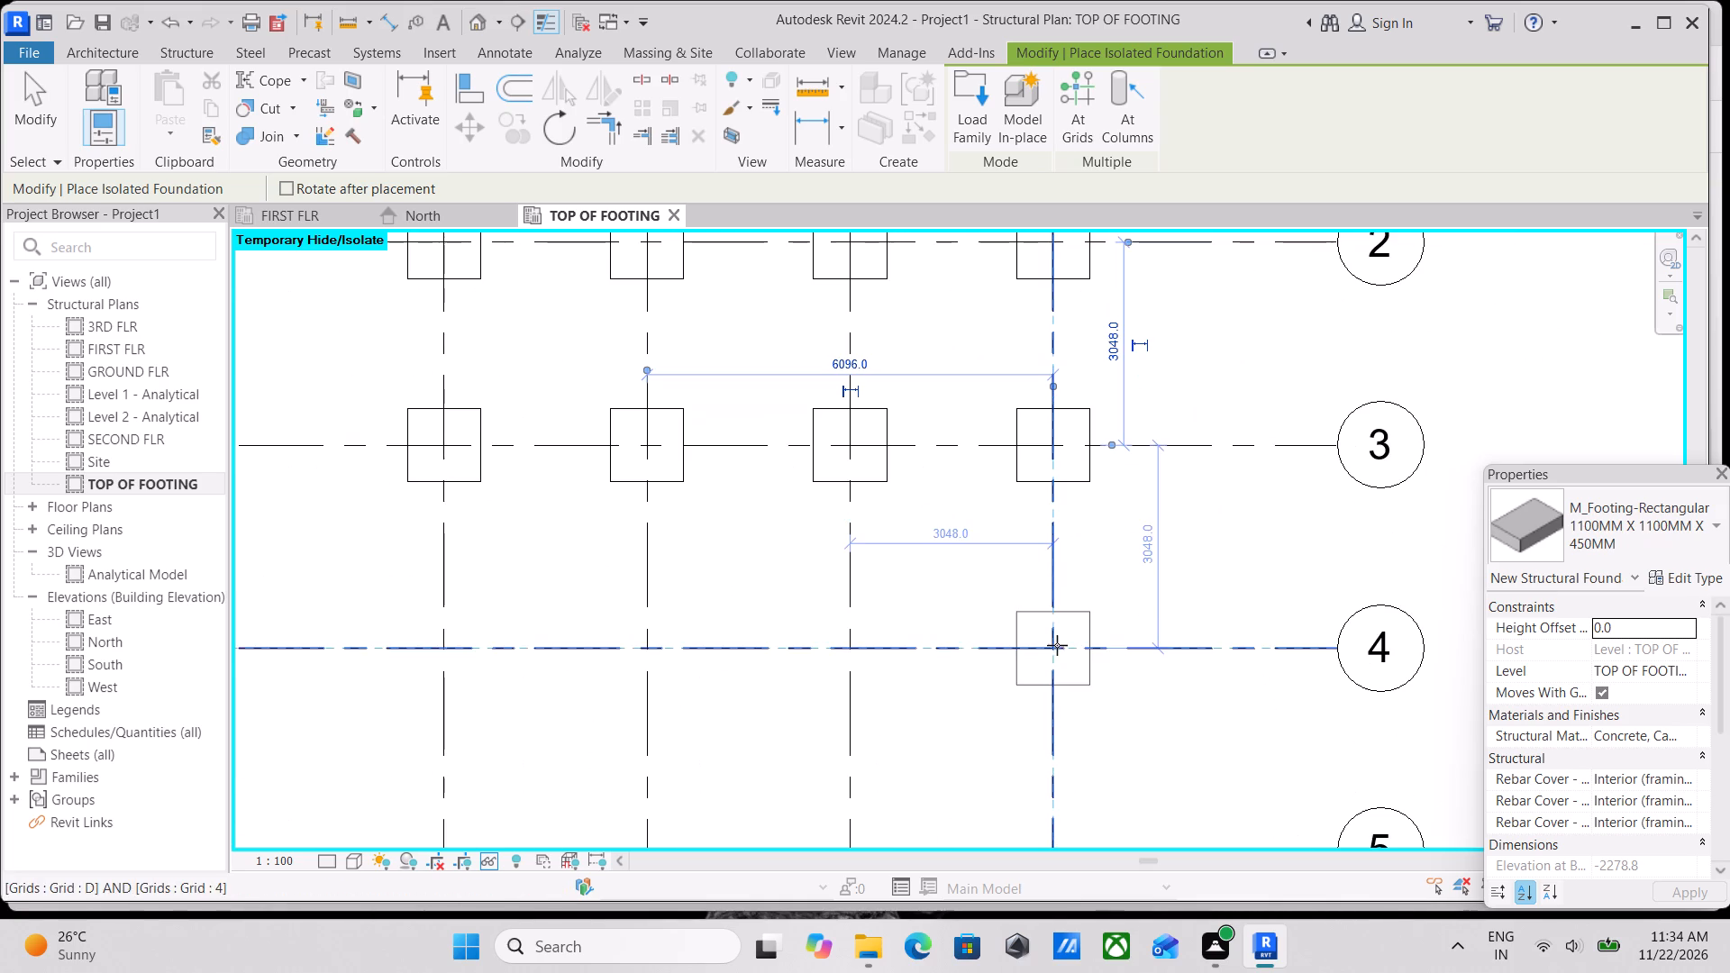
click(1050, 644)
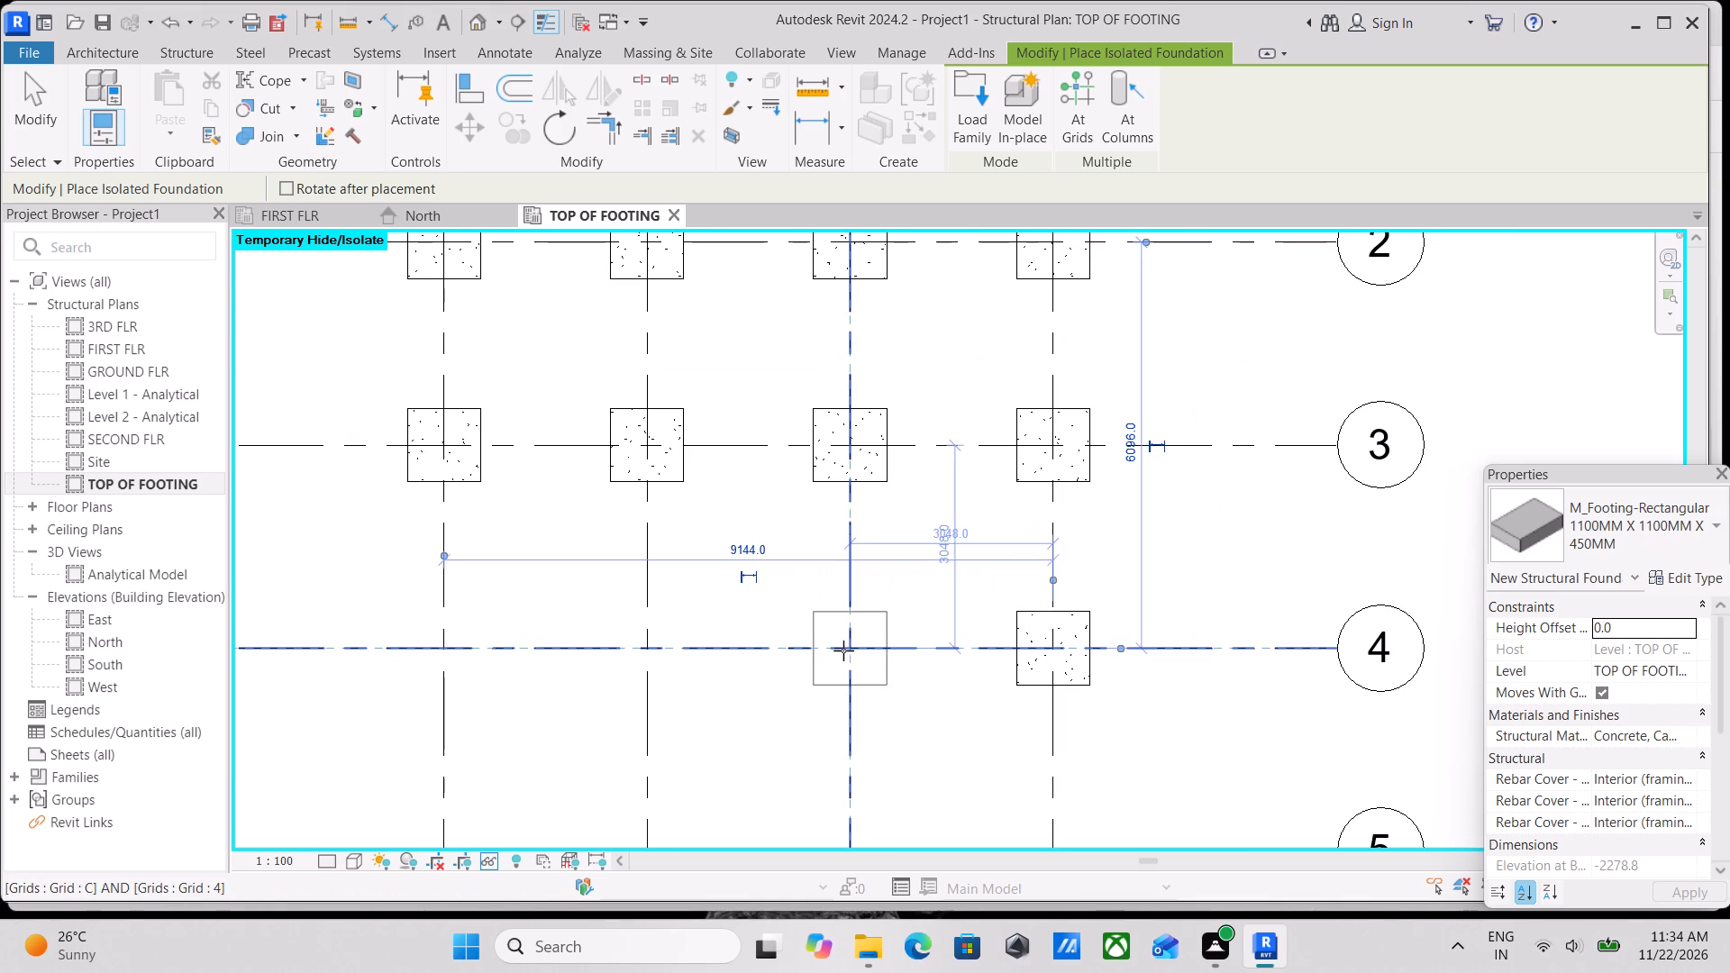
click(854, 650)
click(647, 649)
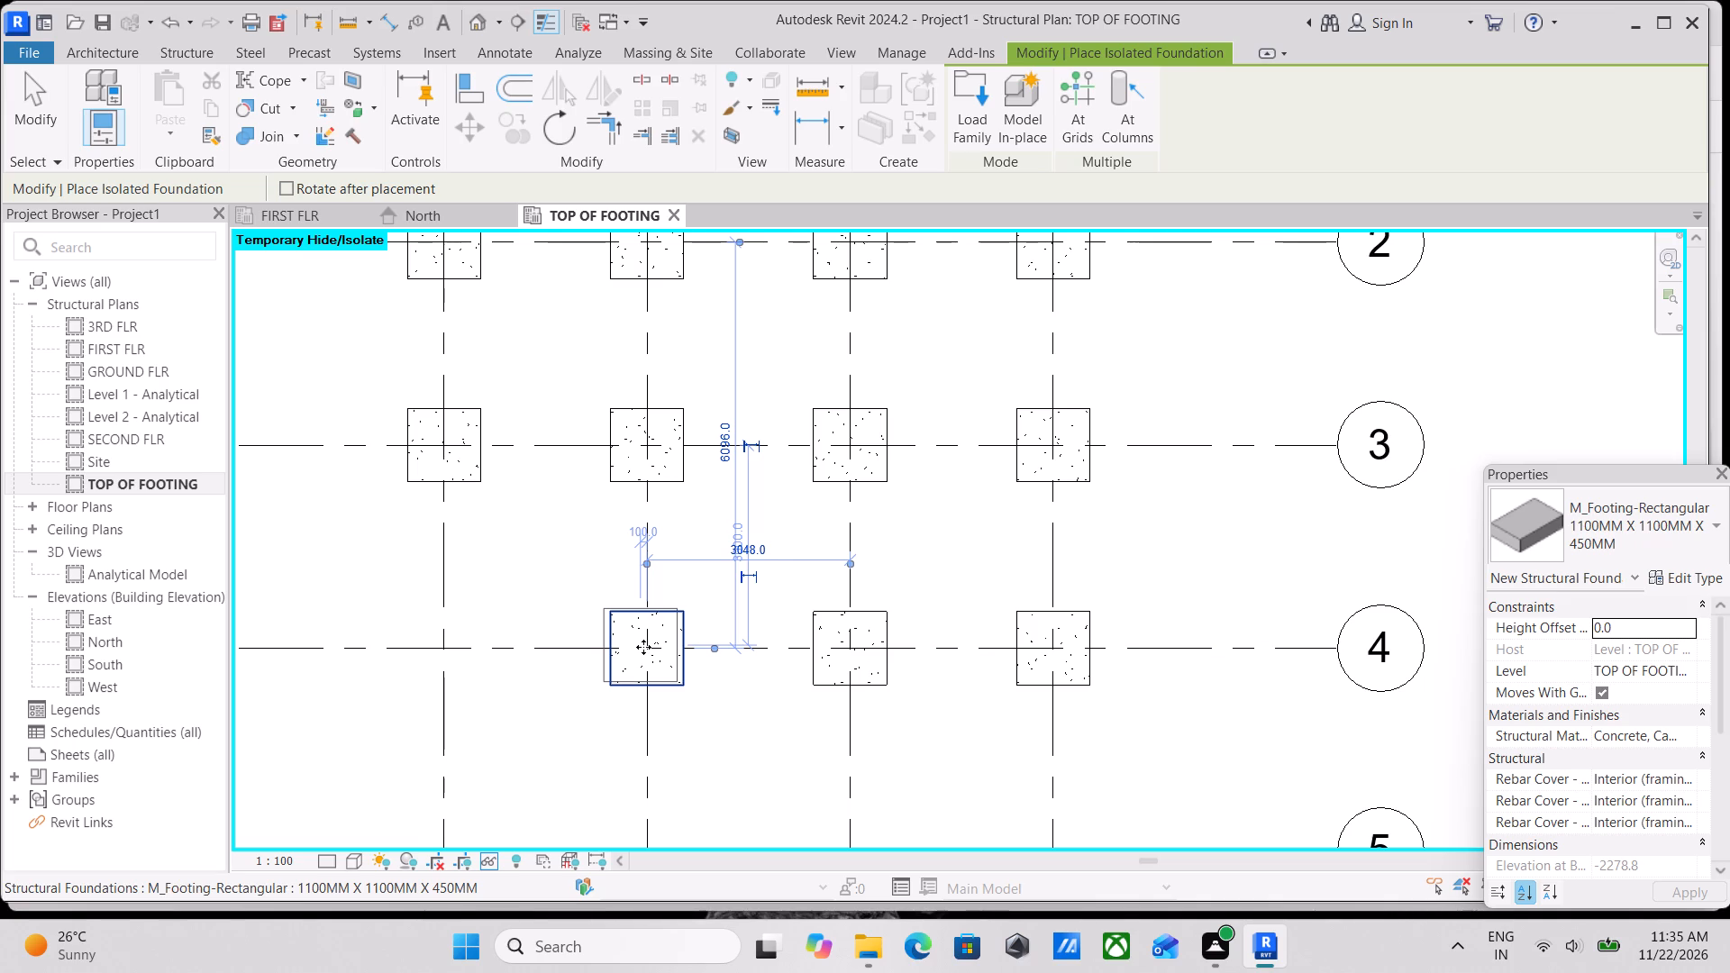
scroll(425, 667, up, 2)
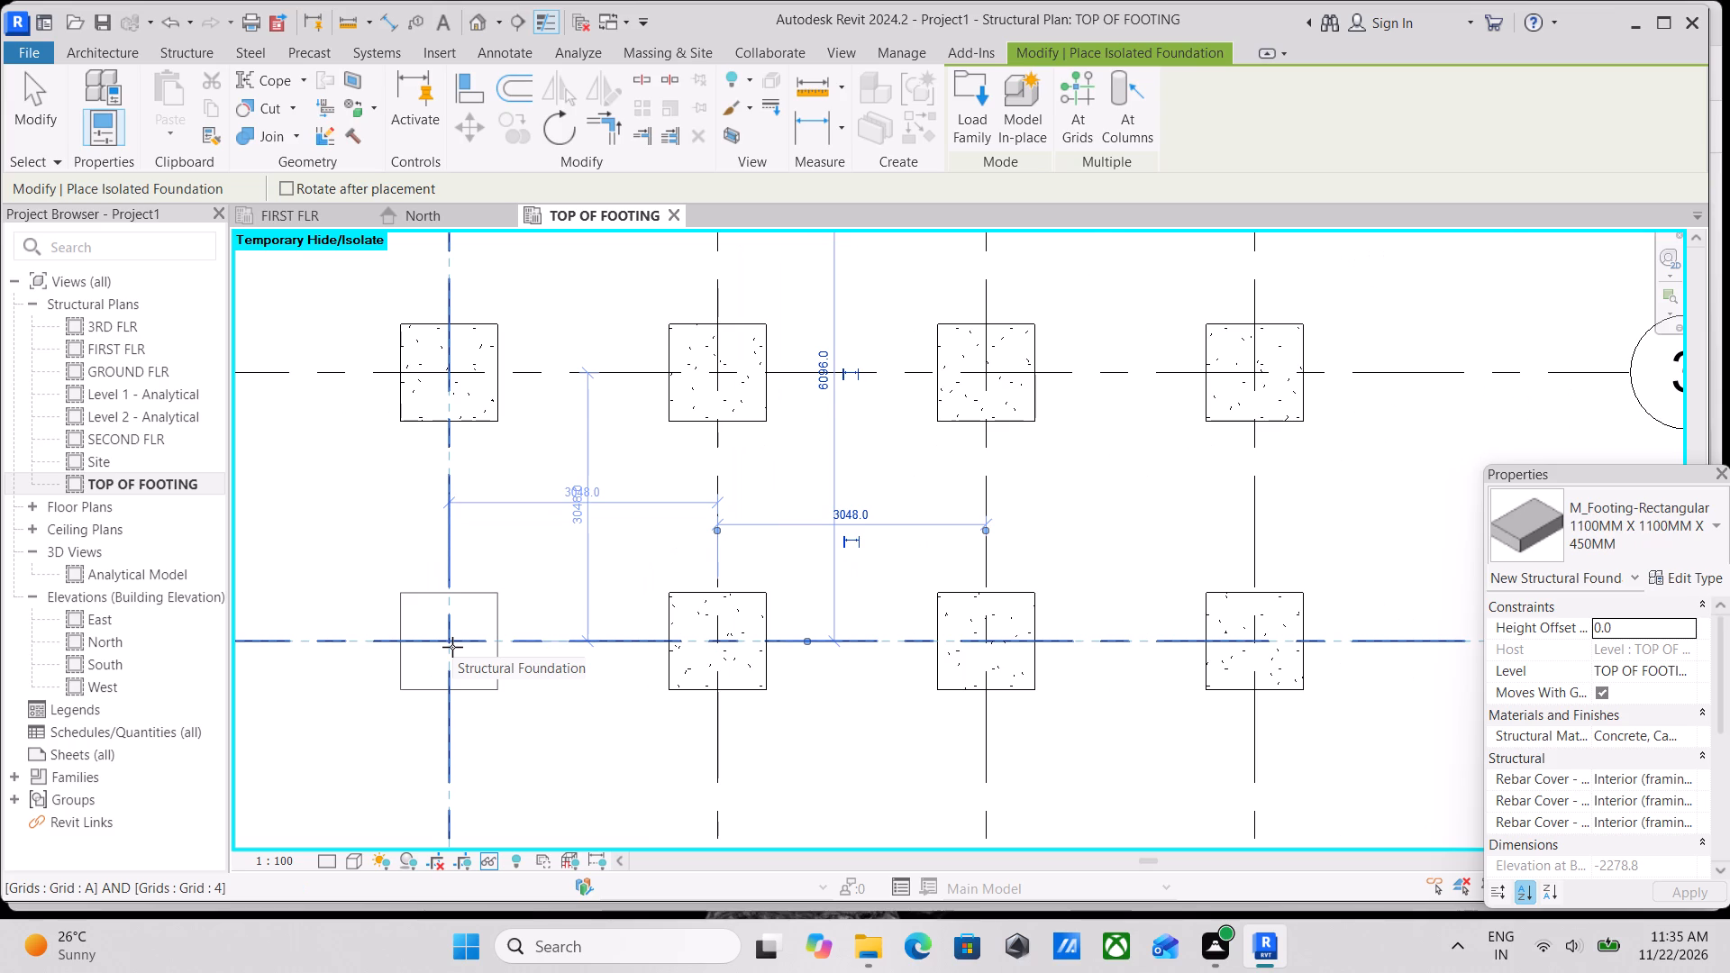
scroll(452, 647, up, 2)
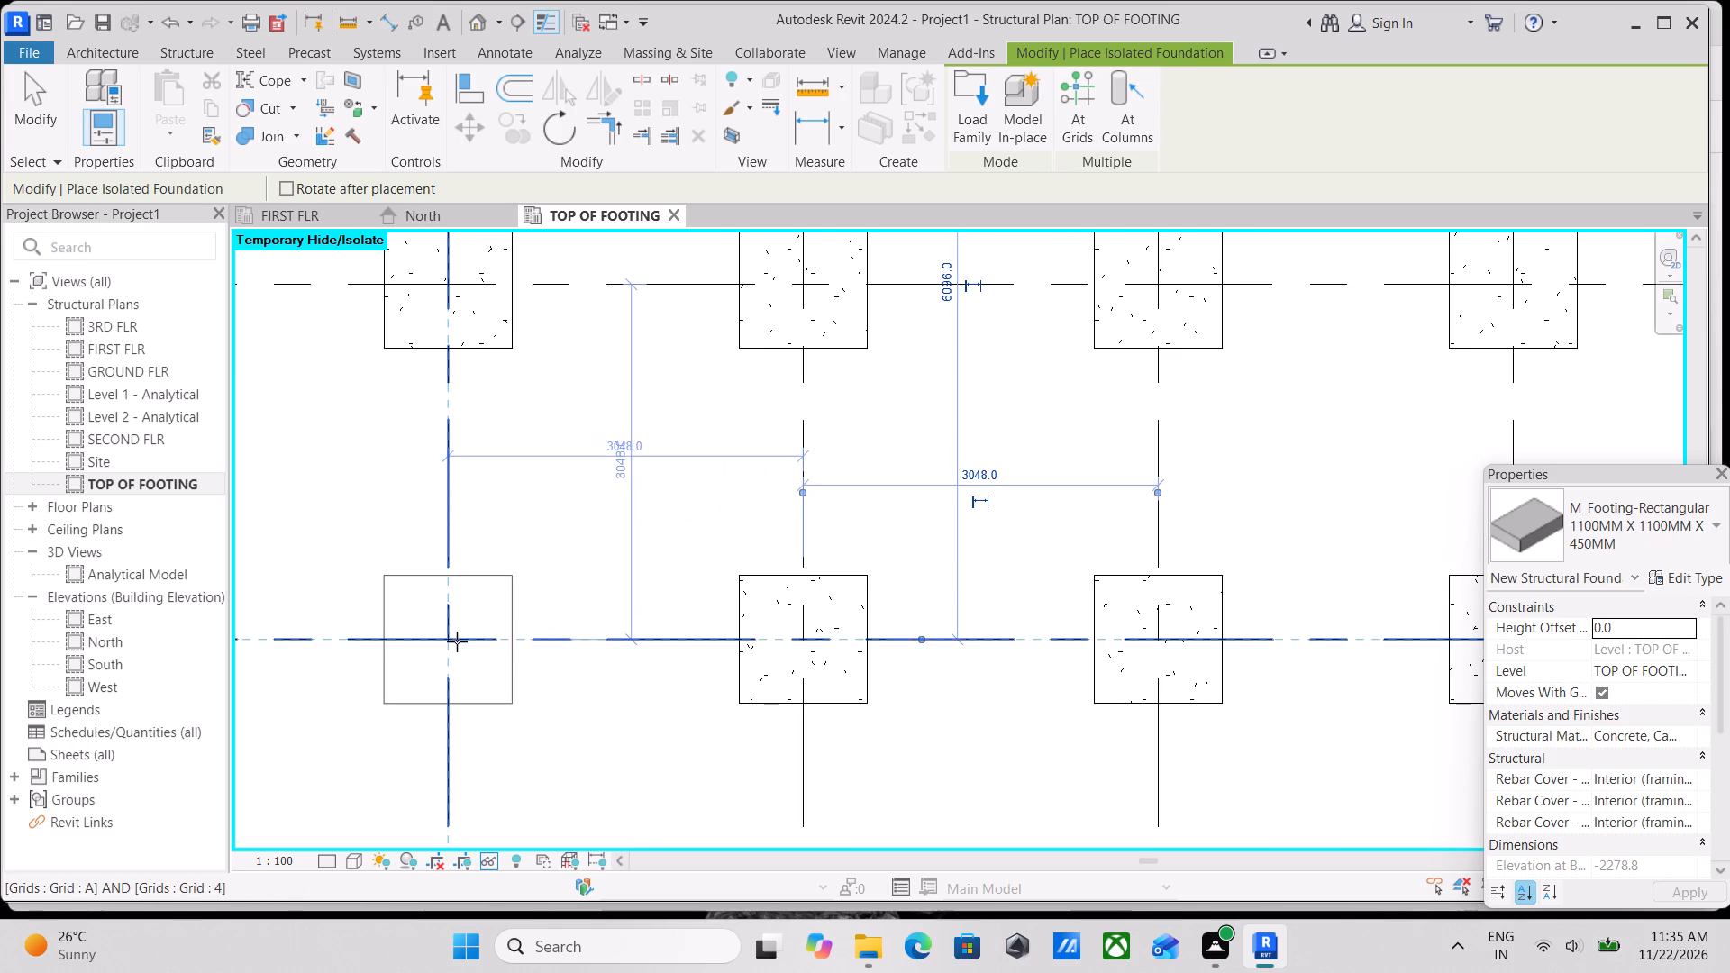
click(454, 641)
Place 1100MM X 1100MM X 450MM footings along grid 5 at its intersections with grids D, C, B and A, and end the placement.
scroll(710, 625, down, 7)
middle_drag(675, 637, 680, 510)
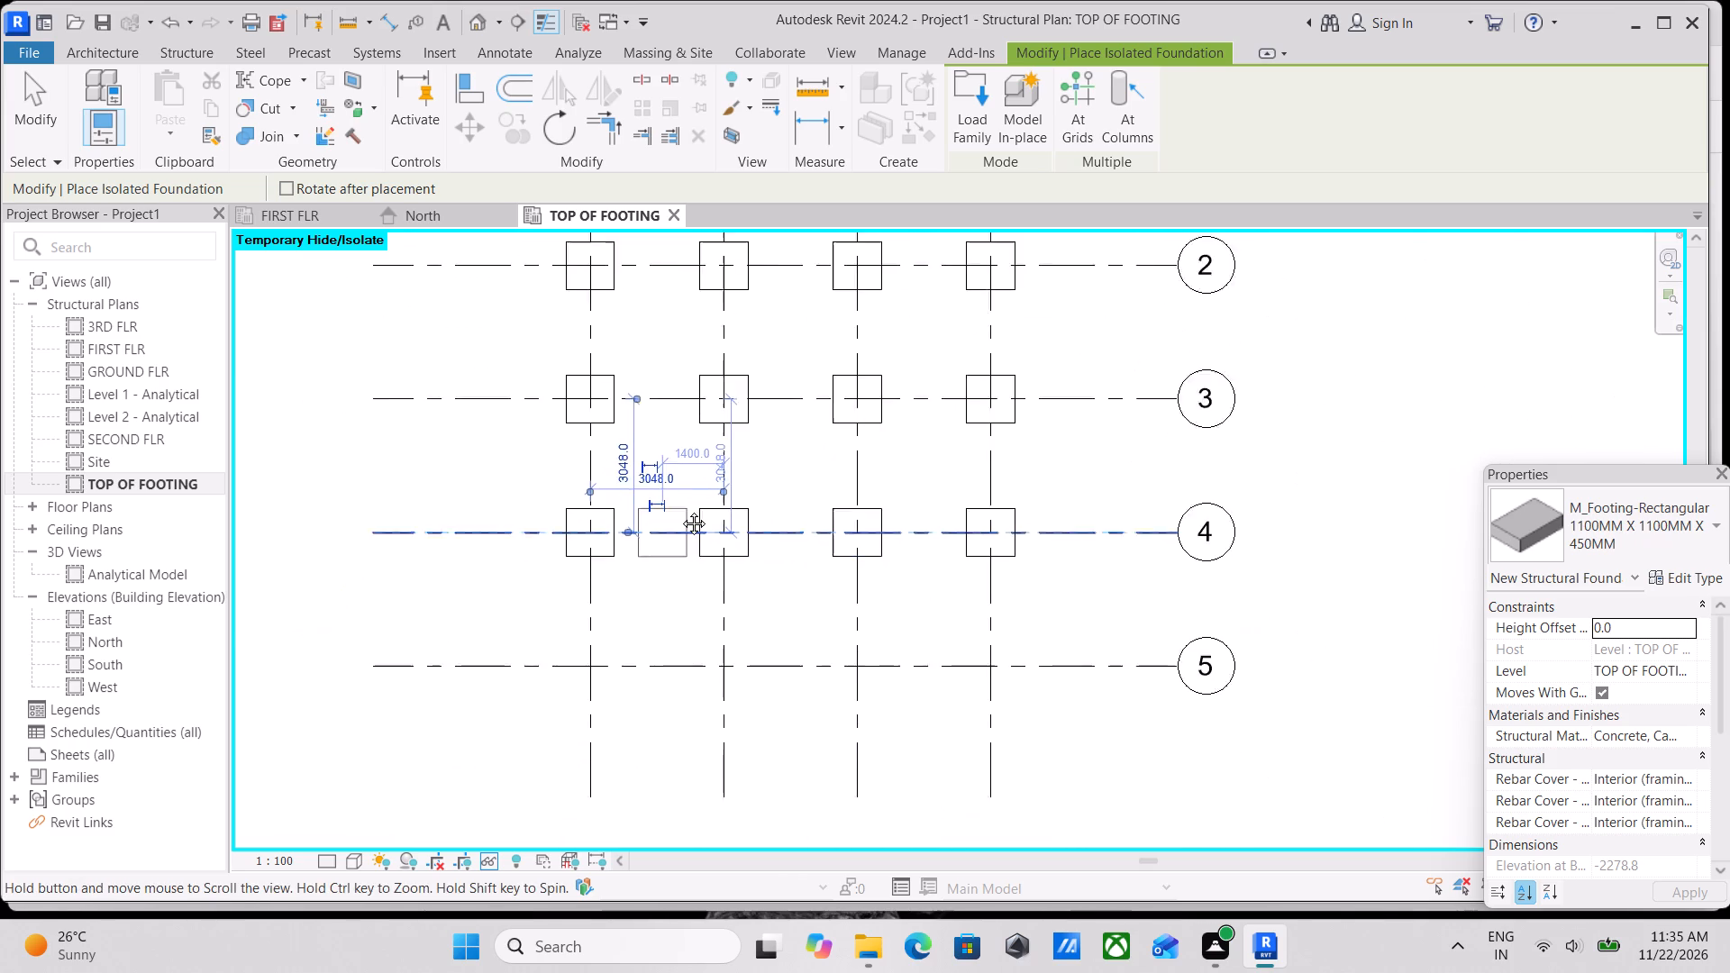
middle_drag(680, 510, 687, 499)
scroll(989, 623, up, 3)
click(1037, 632)
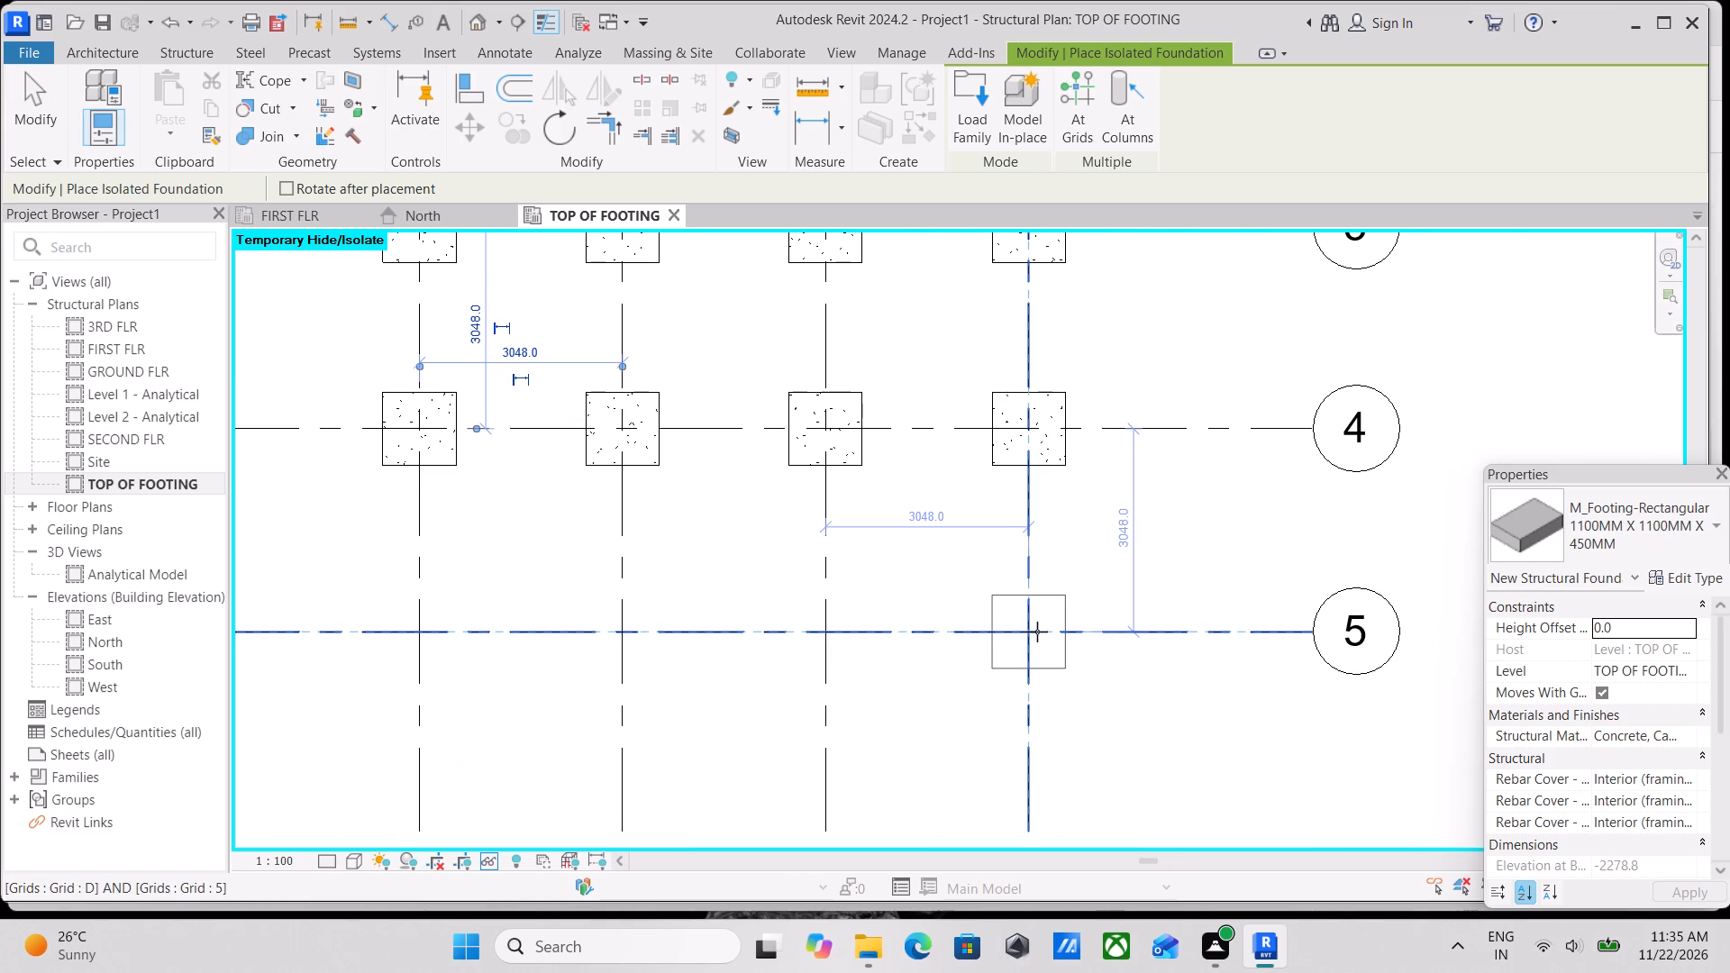
click(829, 636)
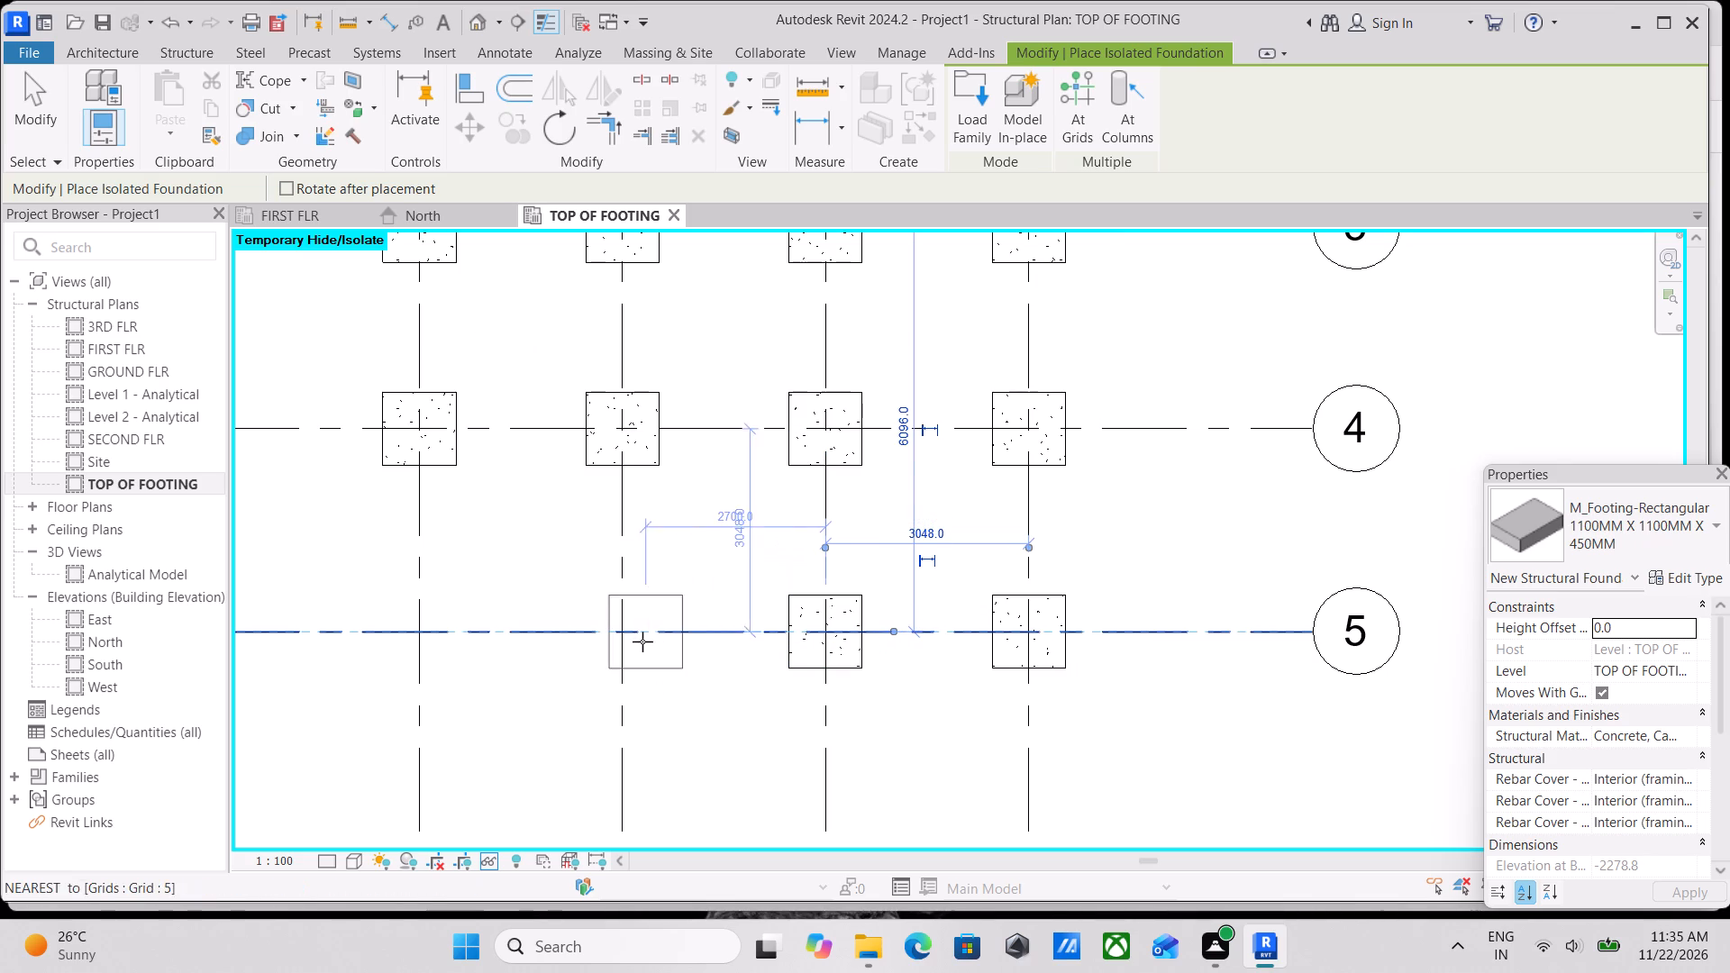
click(629, 637)
middle_drag(468, 677, 805, 745)
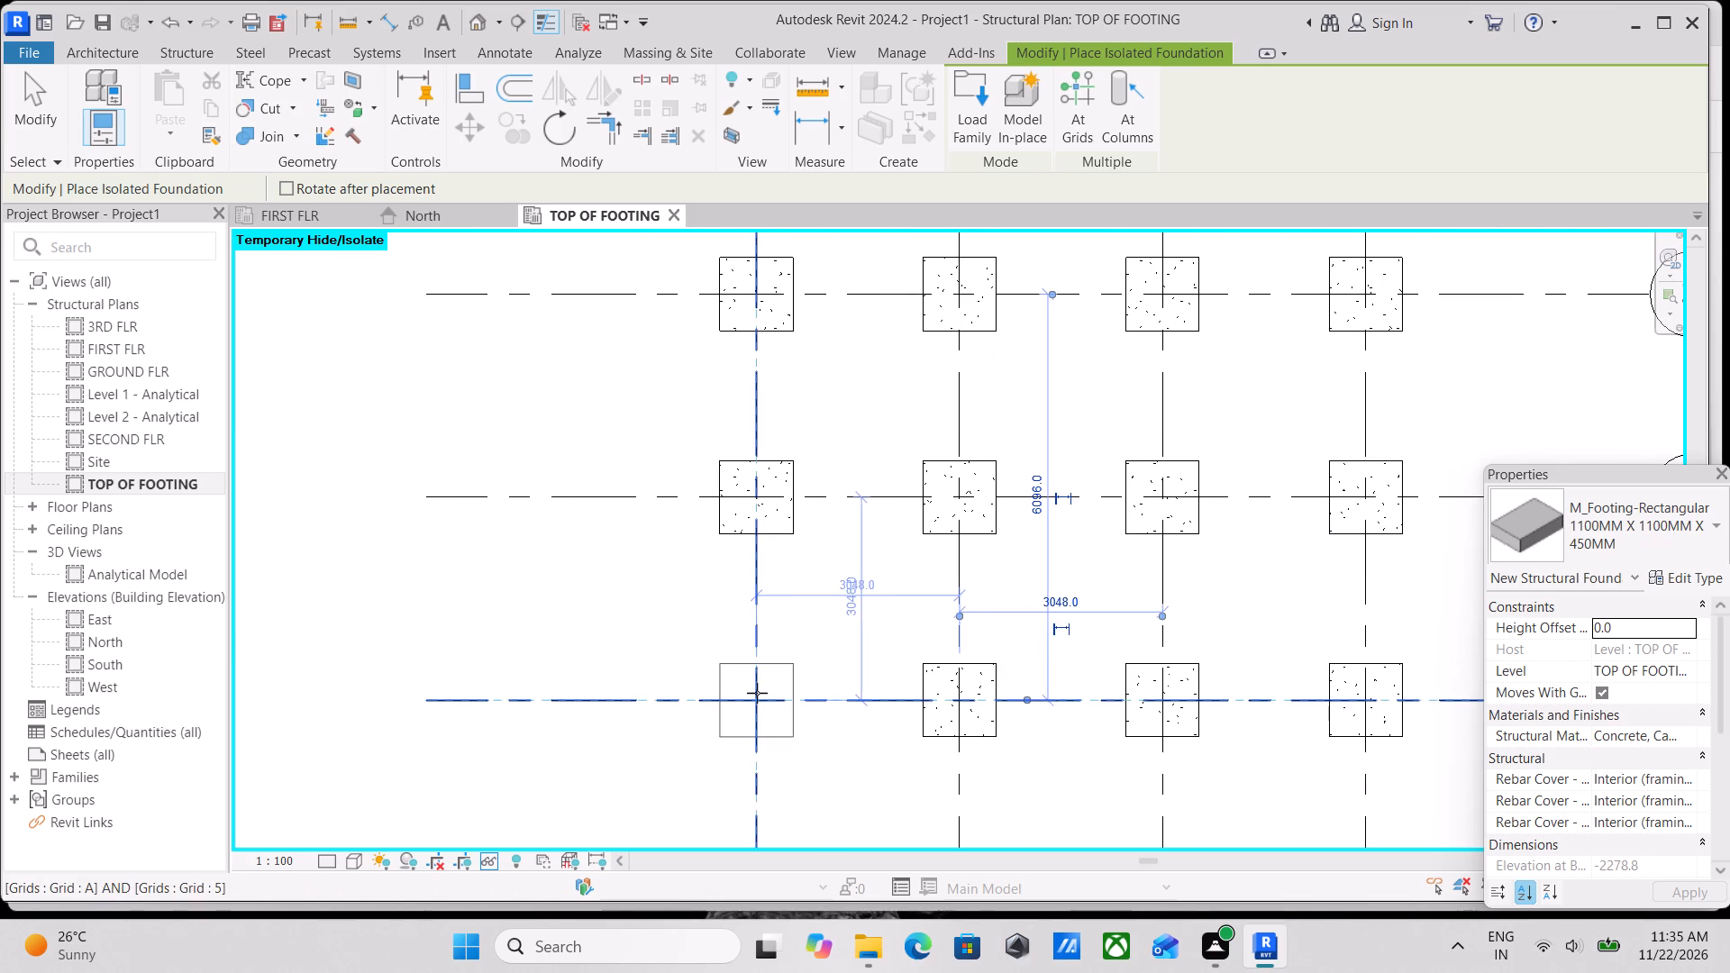
click(757, 693)
scroll(780, 650, down, 4)
middle_drag(783, 649, 787, 759)
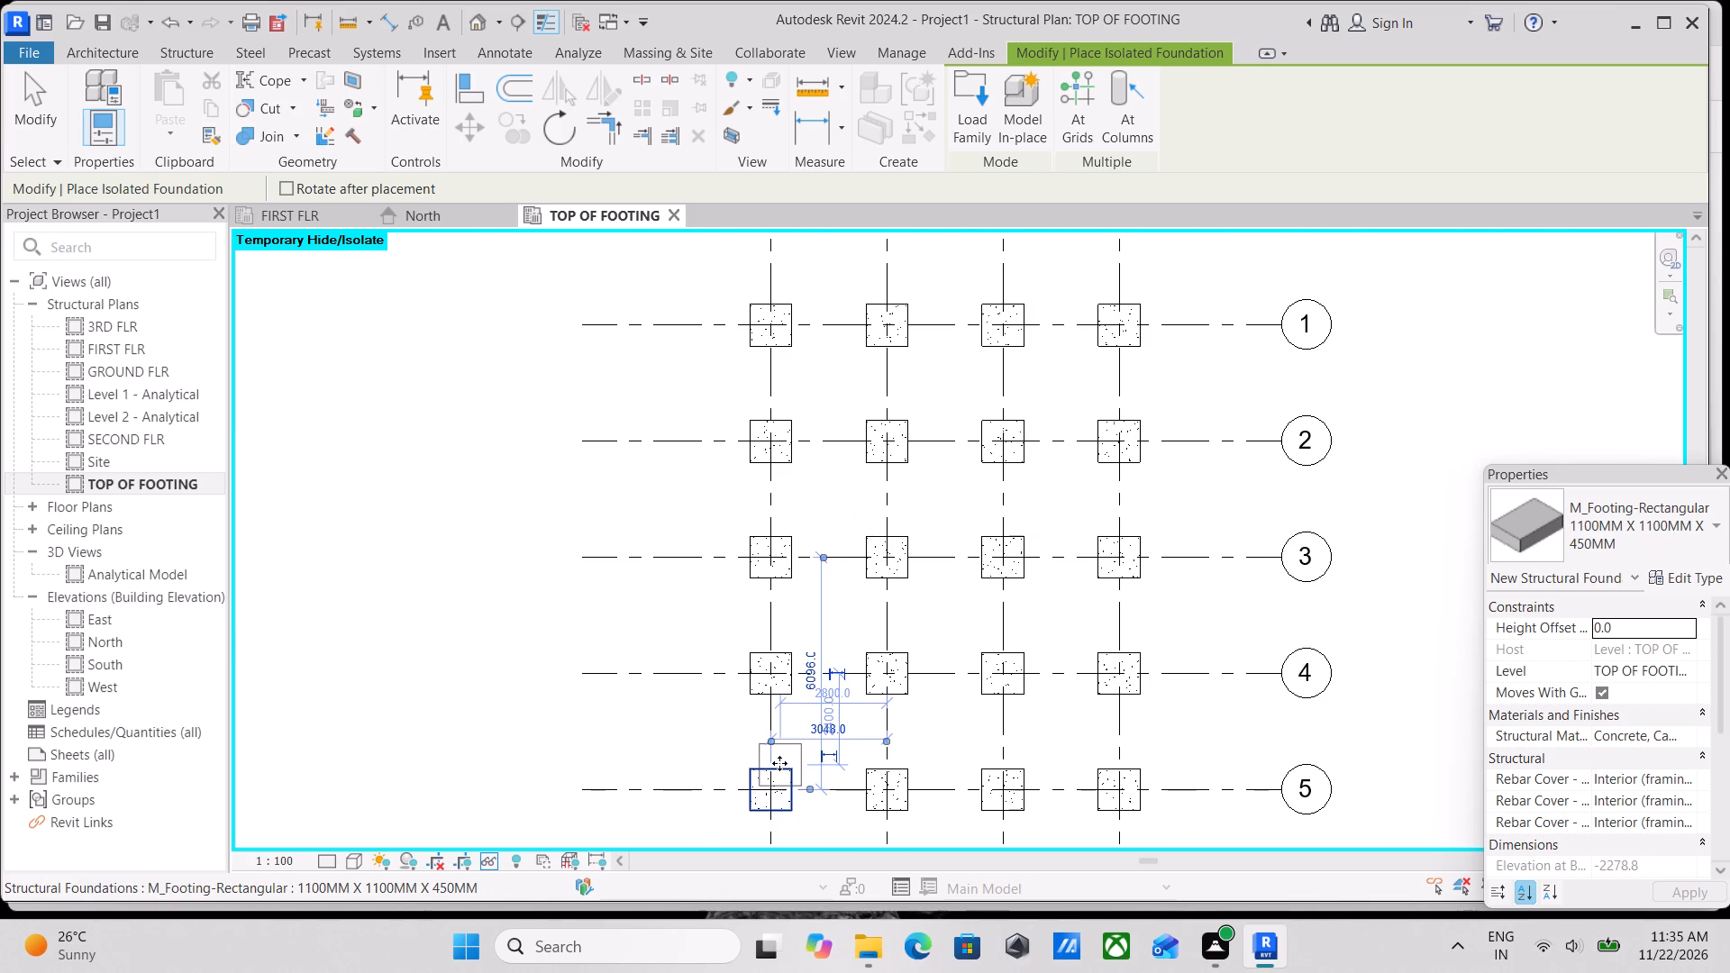
key(Escape)
key(Escape)
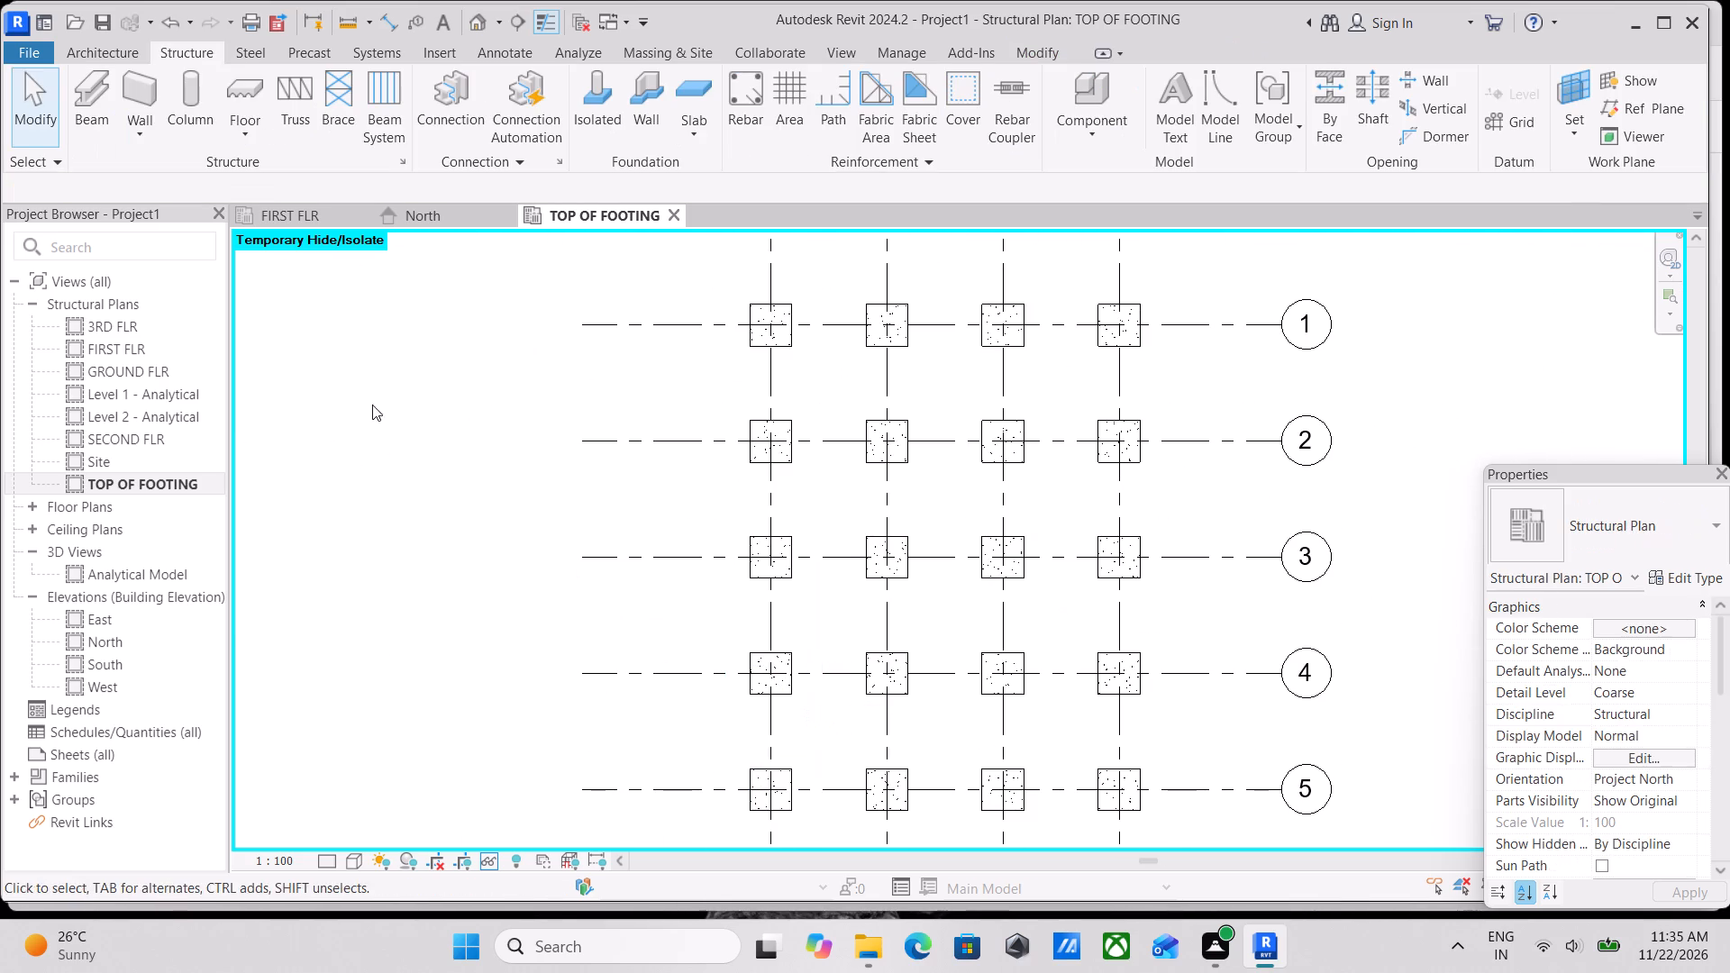
key(Escape)
Examine the footing layout on grids A to D and 1 to 5 in the TOP OF FOOTING plan.
middle_drag(401, 330, 439, 448)
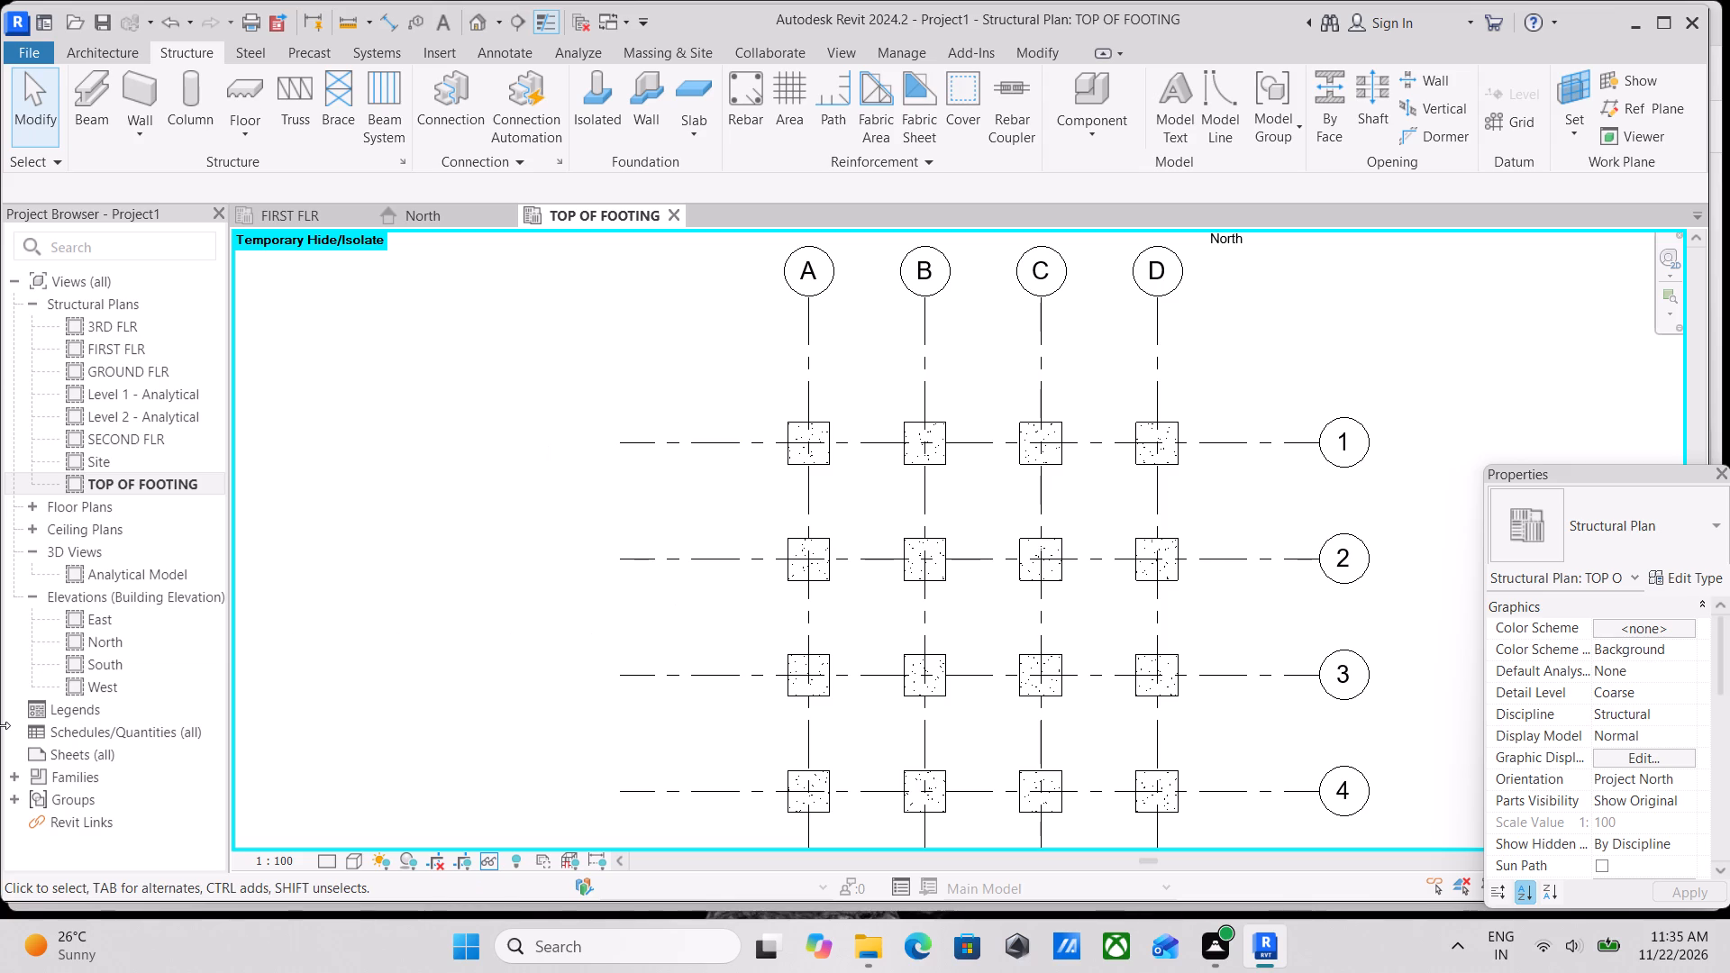
scroll(365, 673, up, 1)
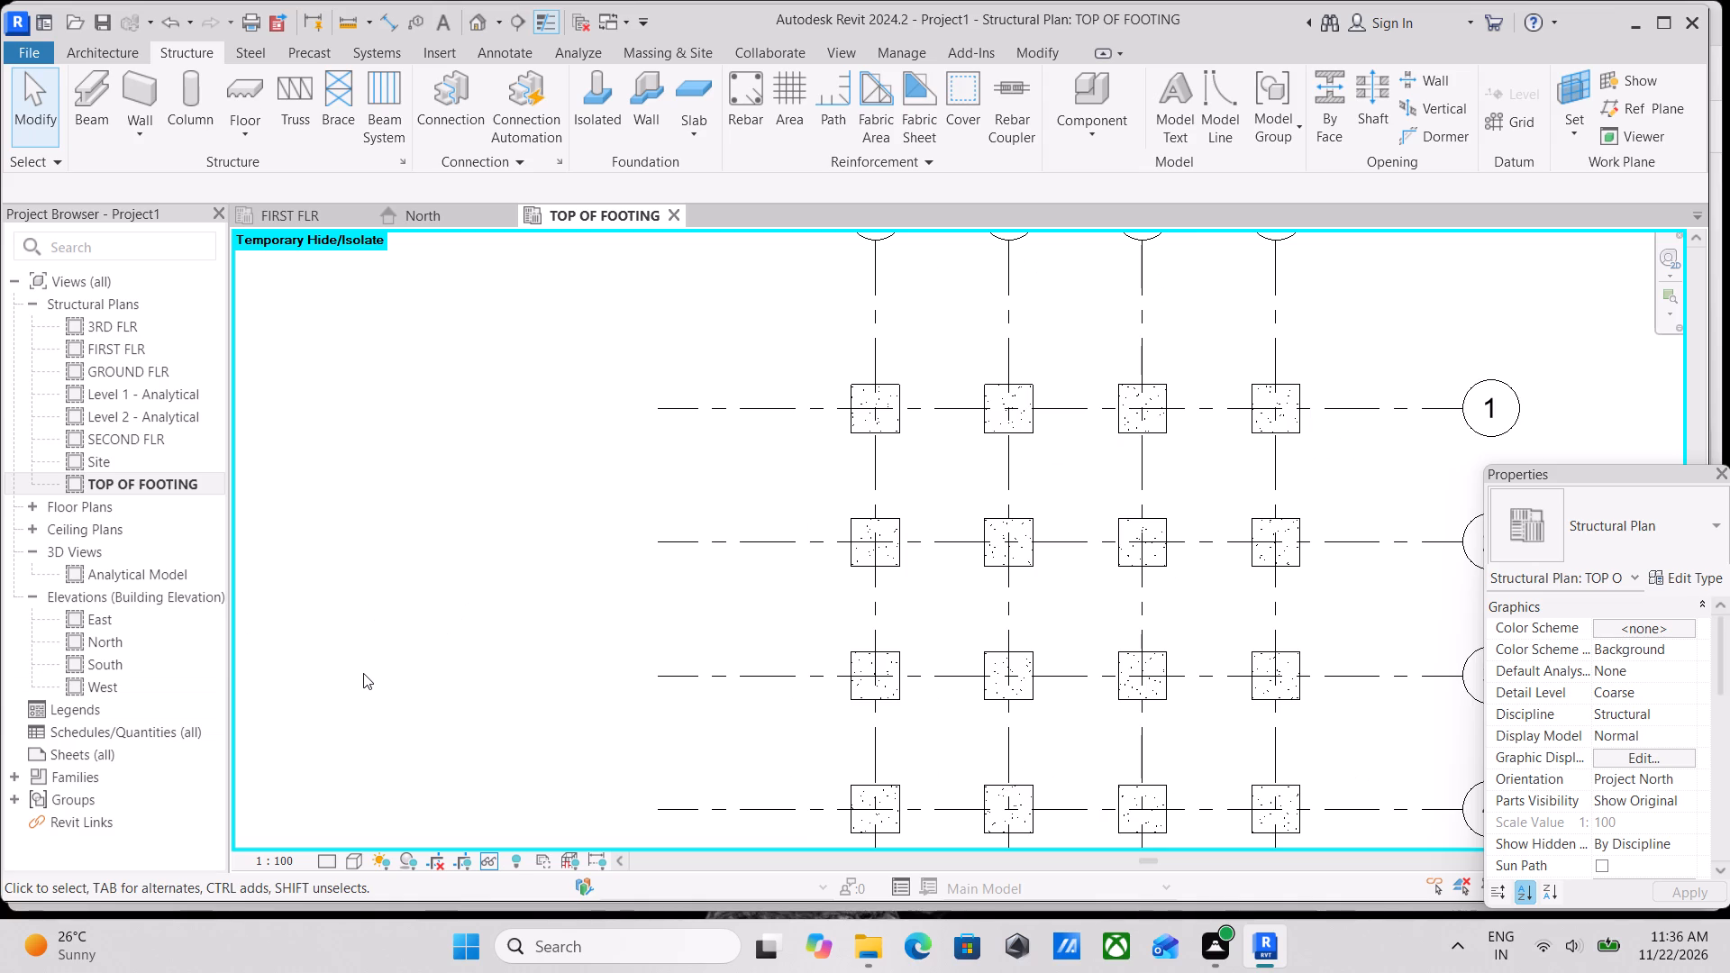
scroll(364, 672, up, 3)
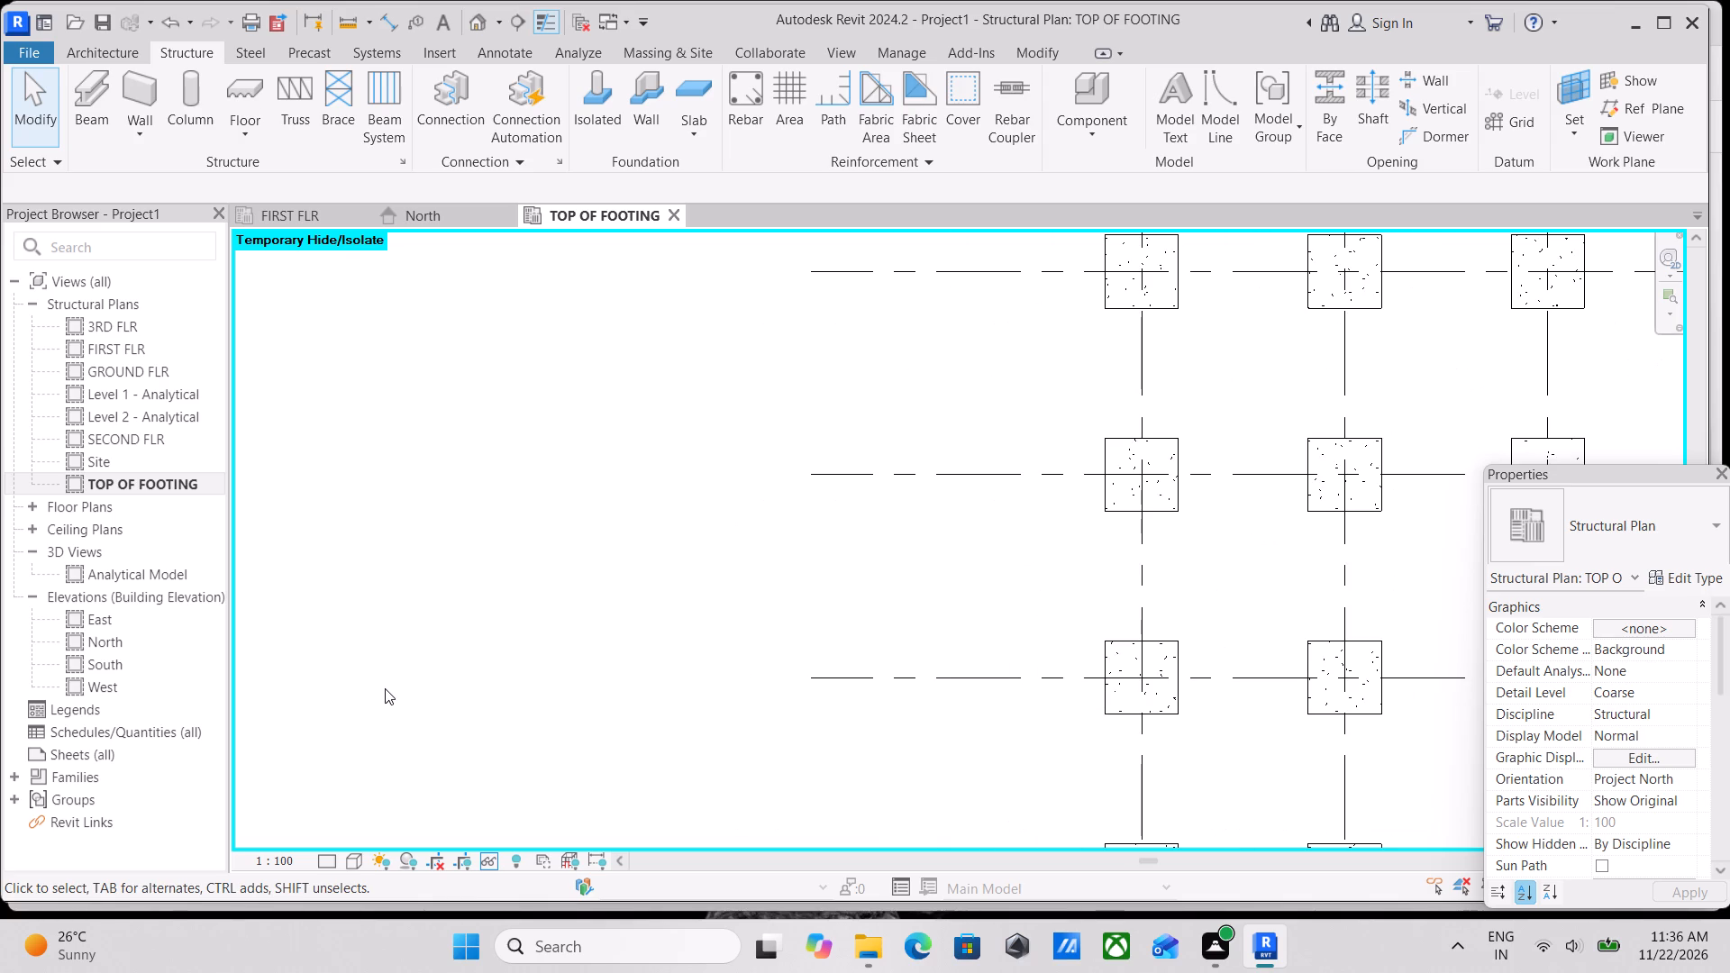
scroll(385, 688, up, 3)
scroll(542, 497, down, 5)
scroll(952, 554, down, 3)
middle_drag(952, 554, 820, 646)
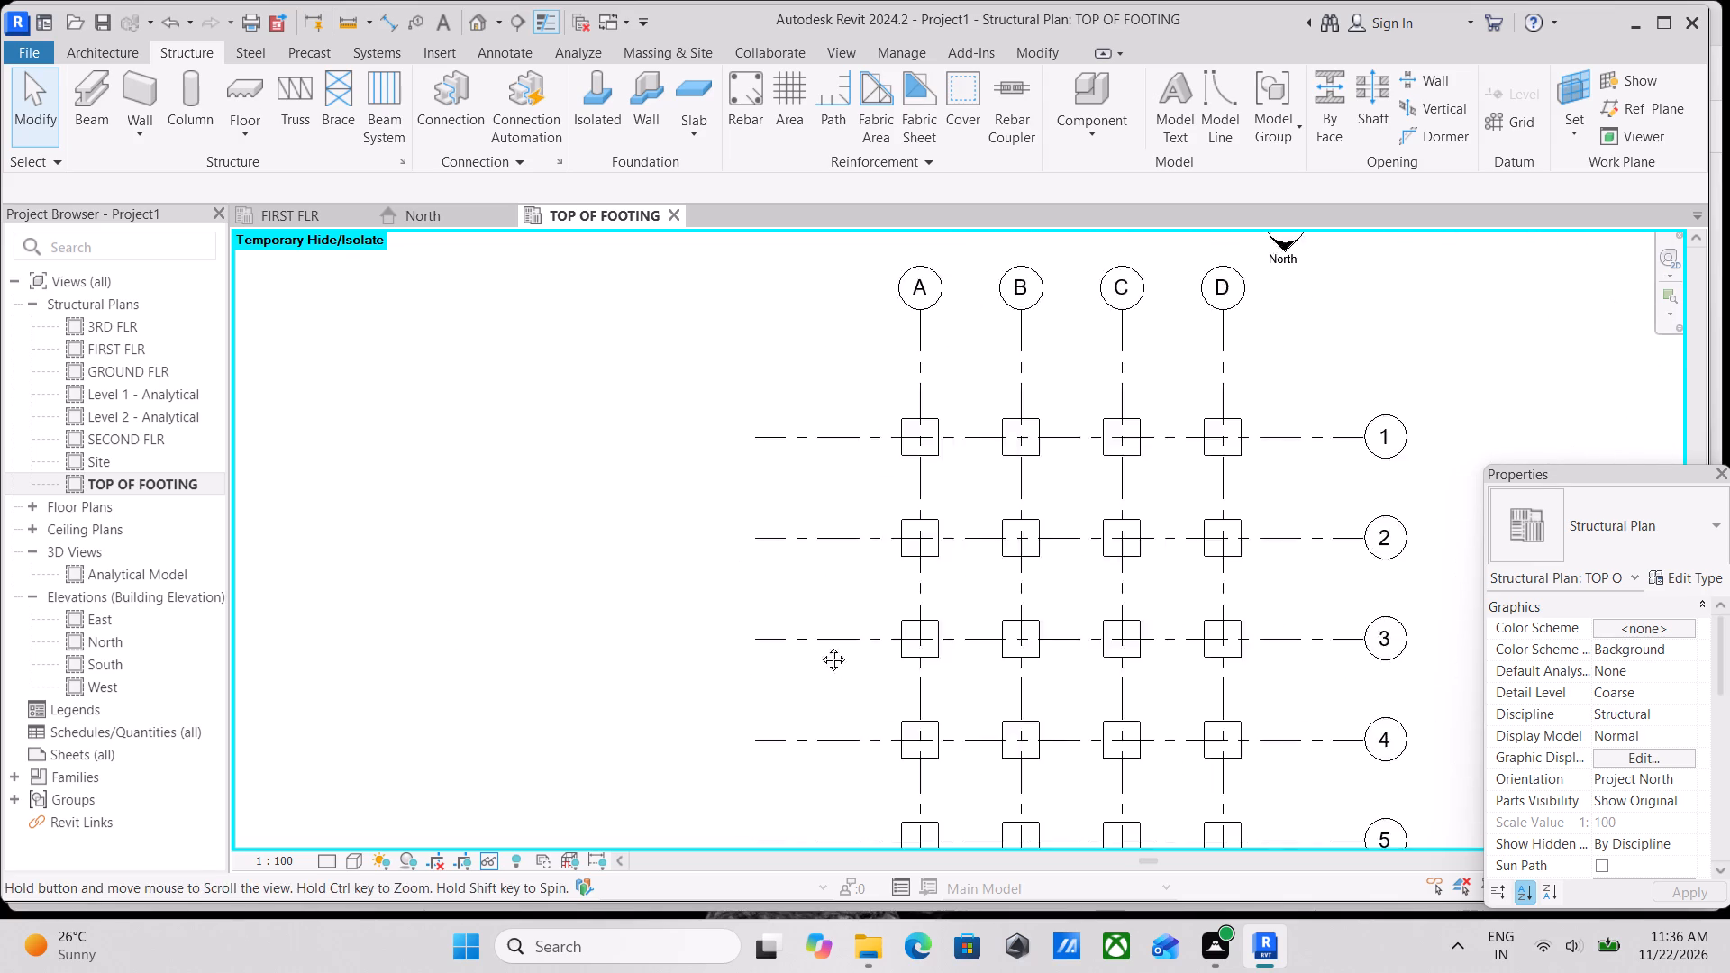
middle_drag(820, 646, 690, 710)
middle_drag(778, 560, 786, 665)
scroll(776, 643, up, 6)
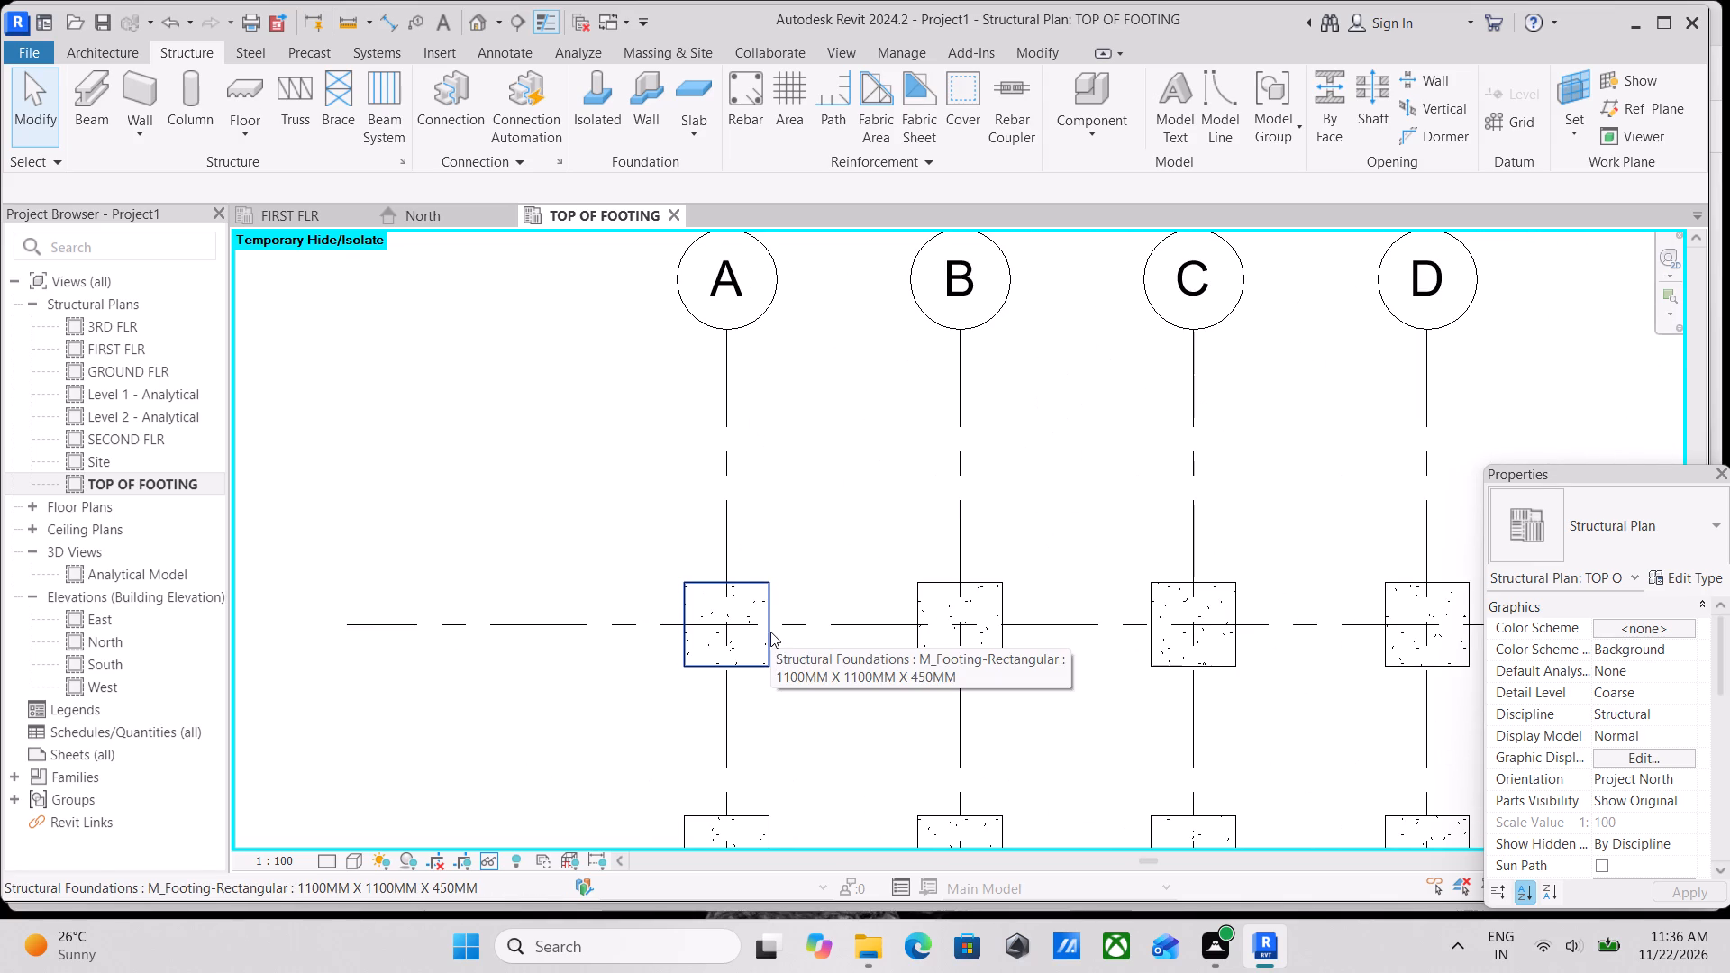
scroll(770, 632, up, 4)
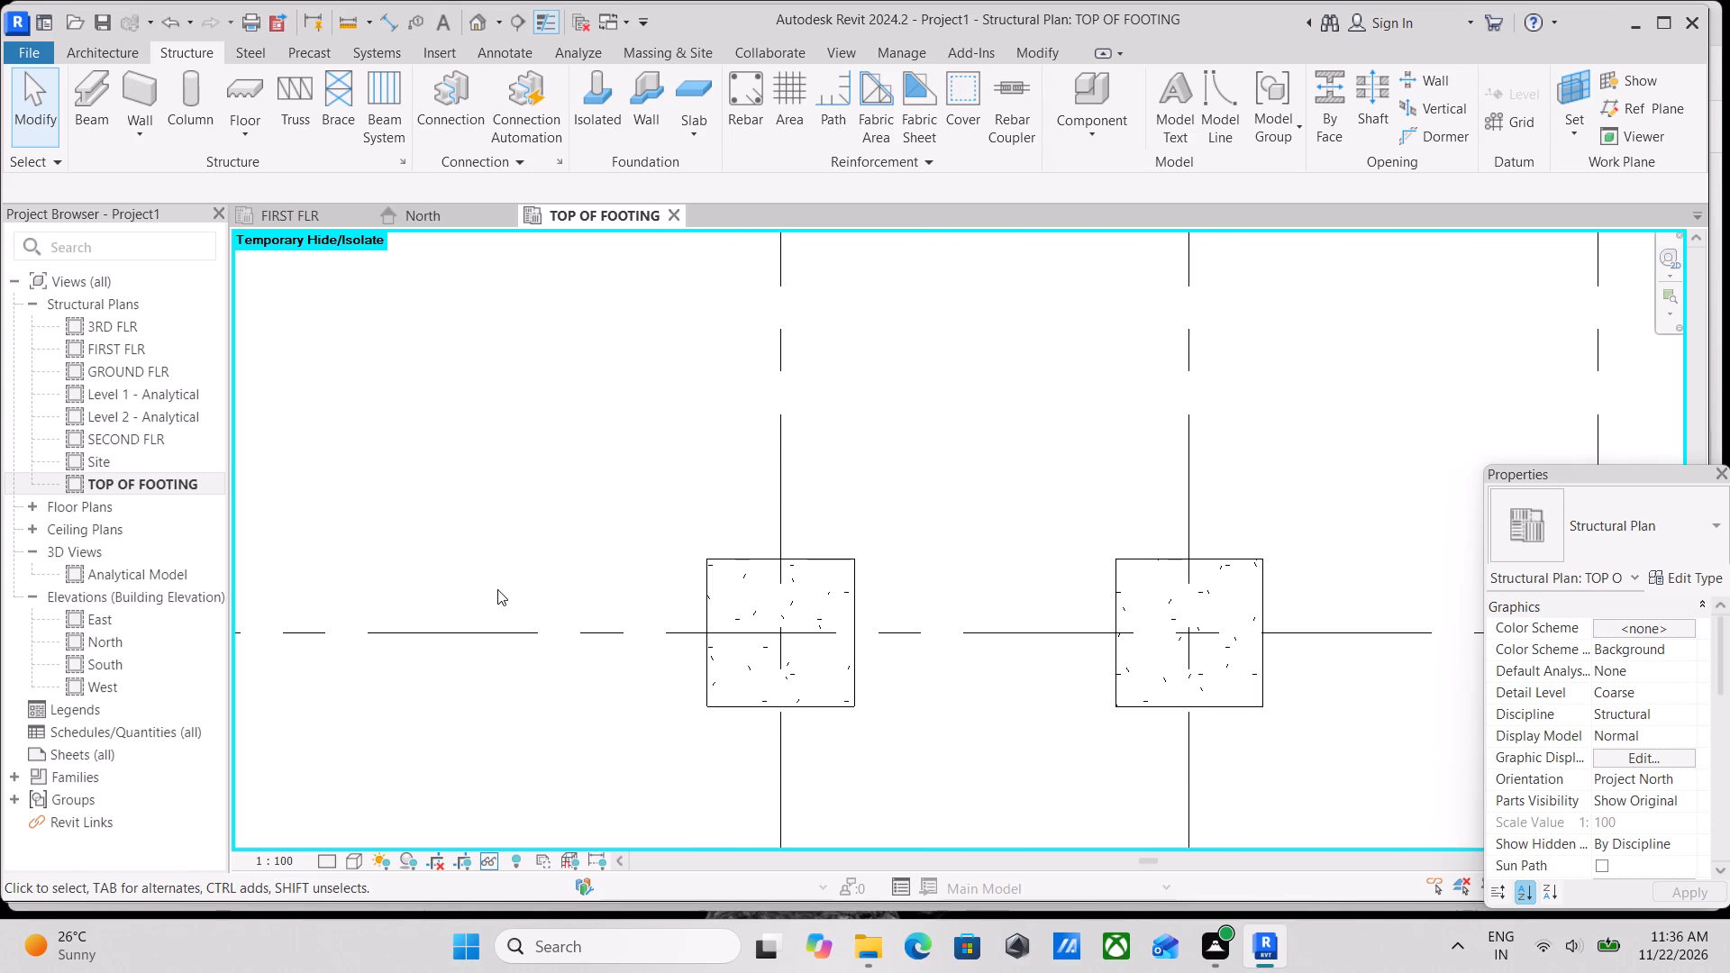
scroll(497, 589, up, 3)
scroll(495, 585, down, 6)
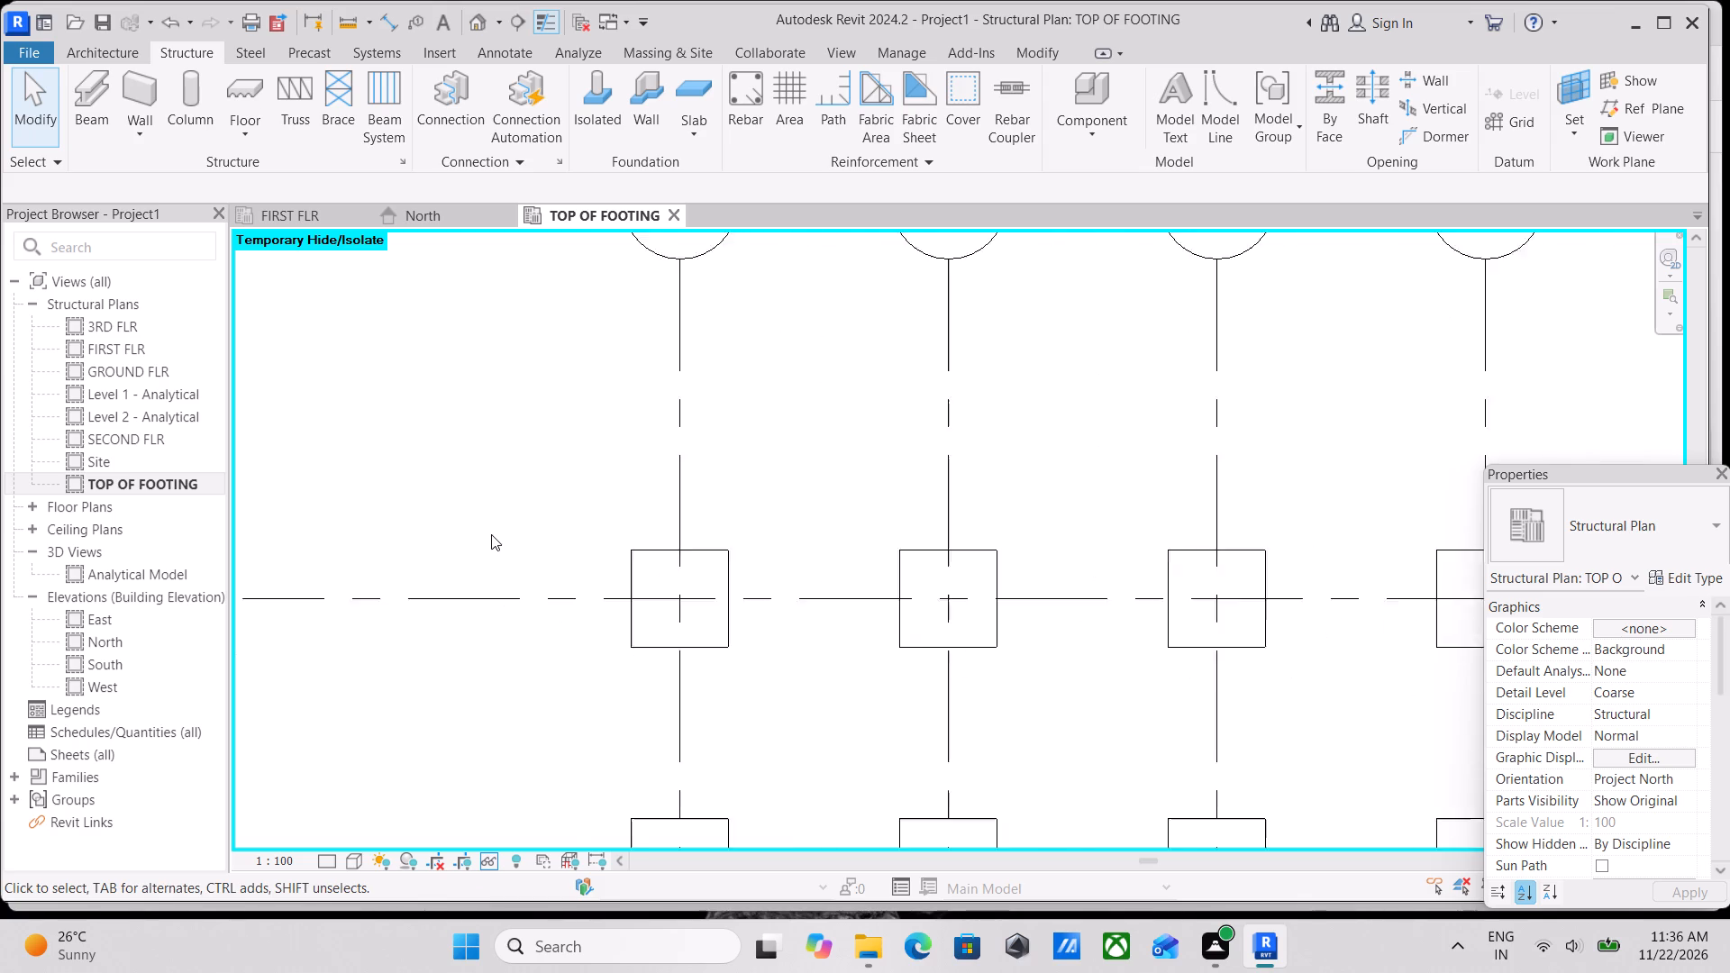
scroll(491, 534, down, 2)
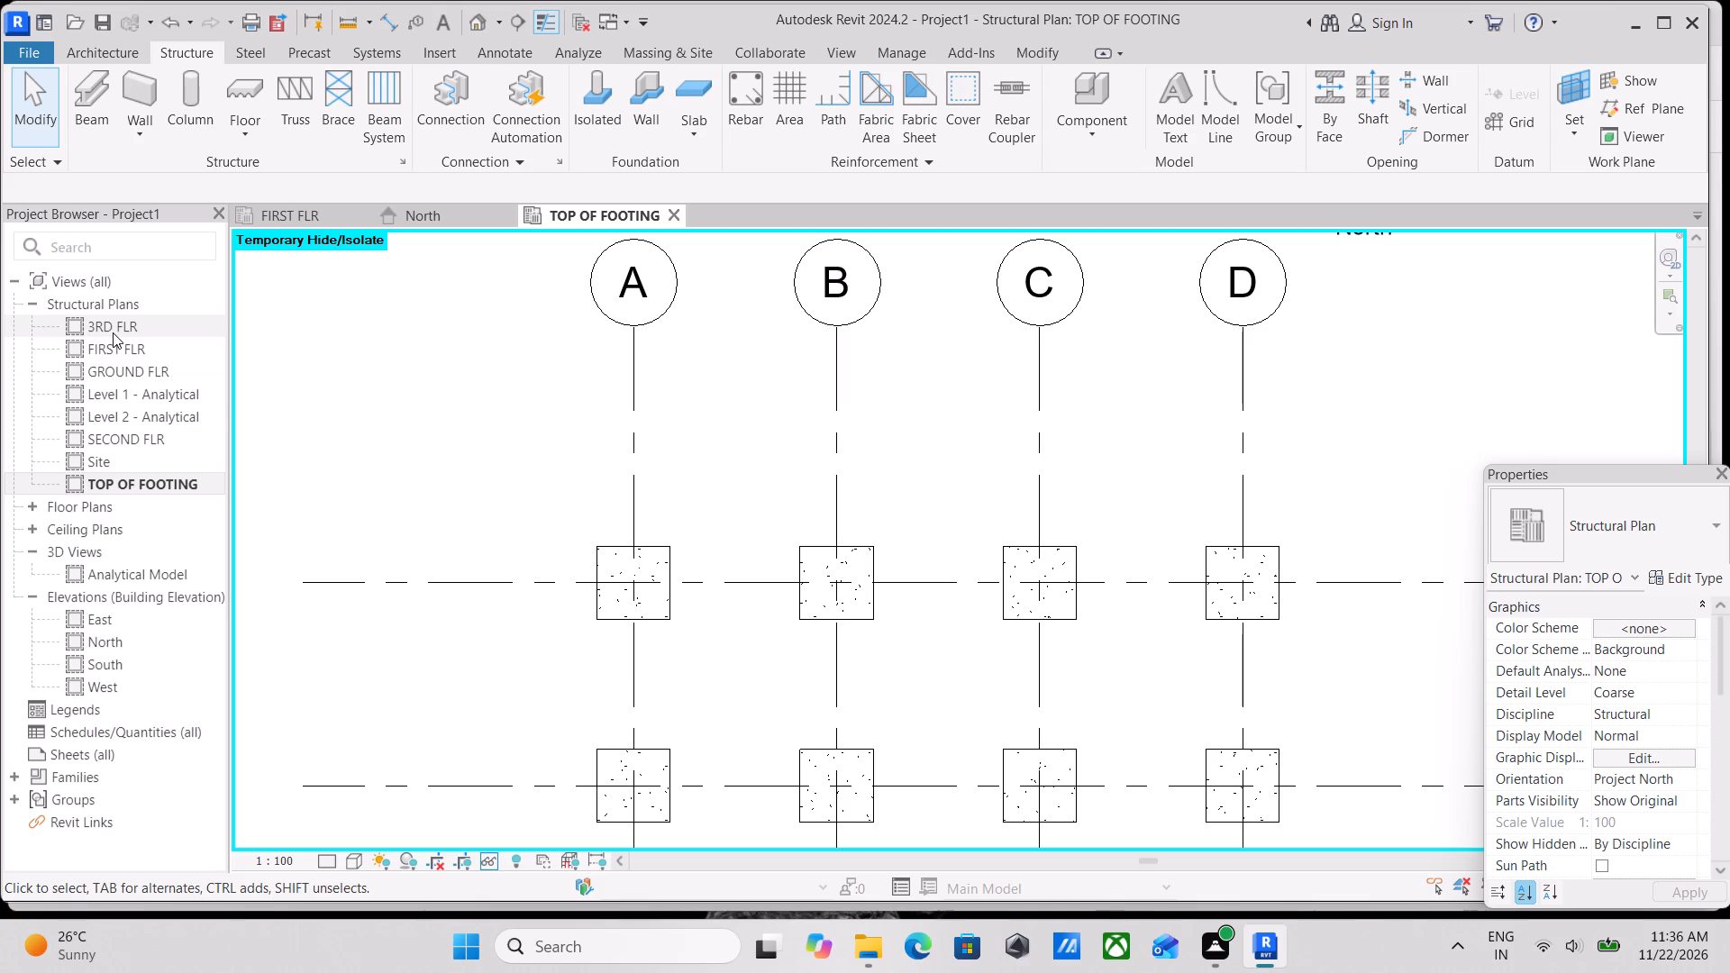
scroll(505, 505, up, 4)
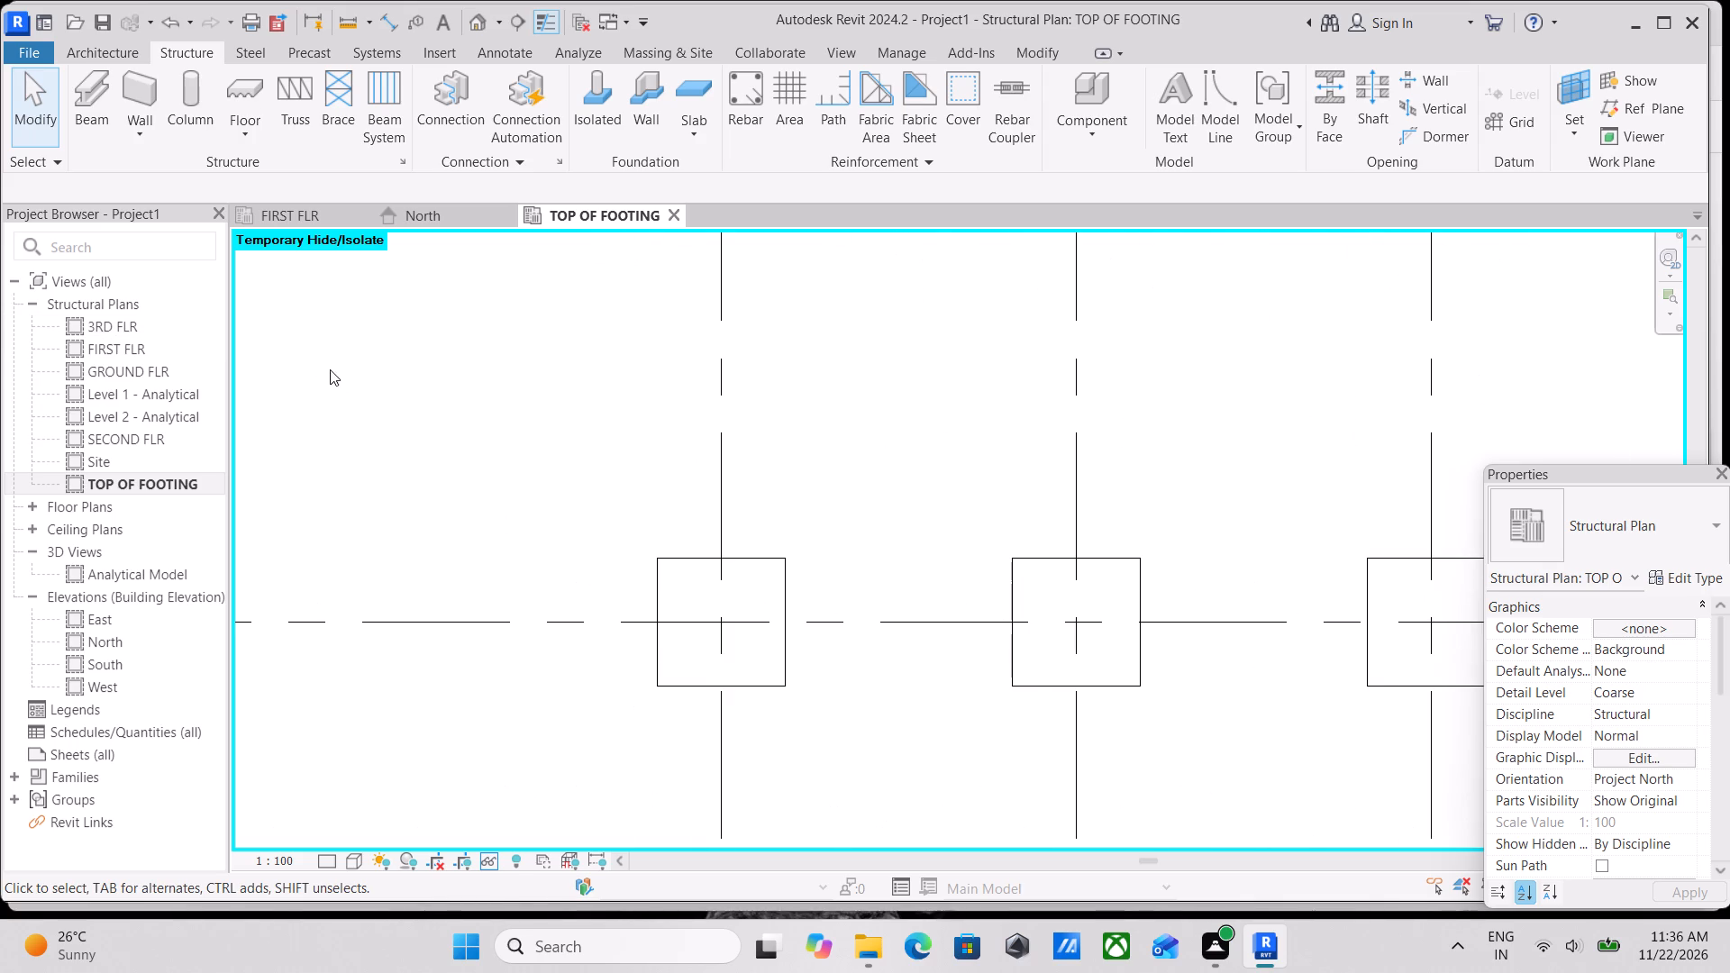
In the GROUND FLR plan, place M_Concrete-Rectangular-Column 300 x 450mm structural columns along grid 1 at its intersections with grids A, B, C and D.
double_click(109, 373)
scroll(819, 715, down, 3)
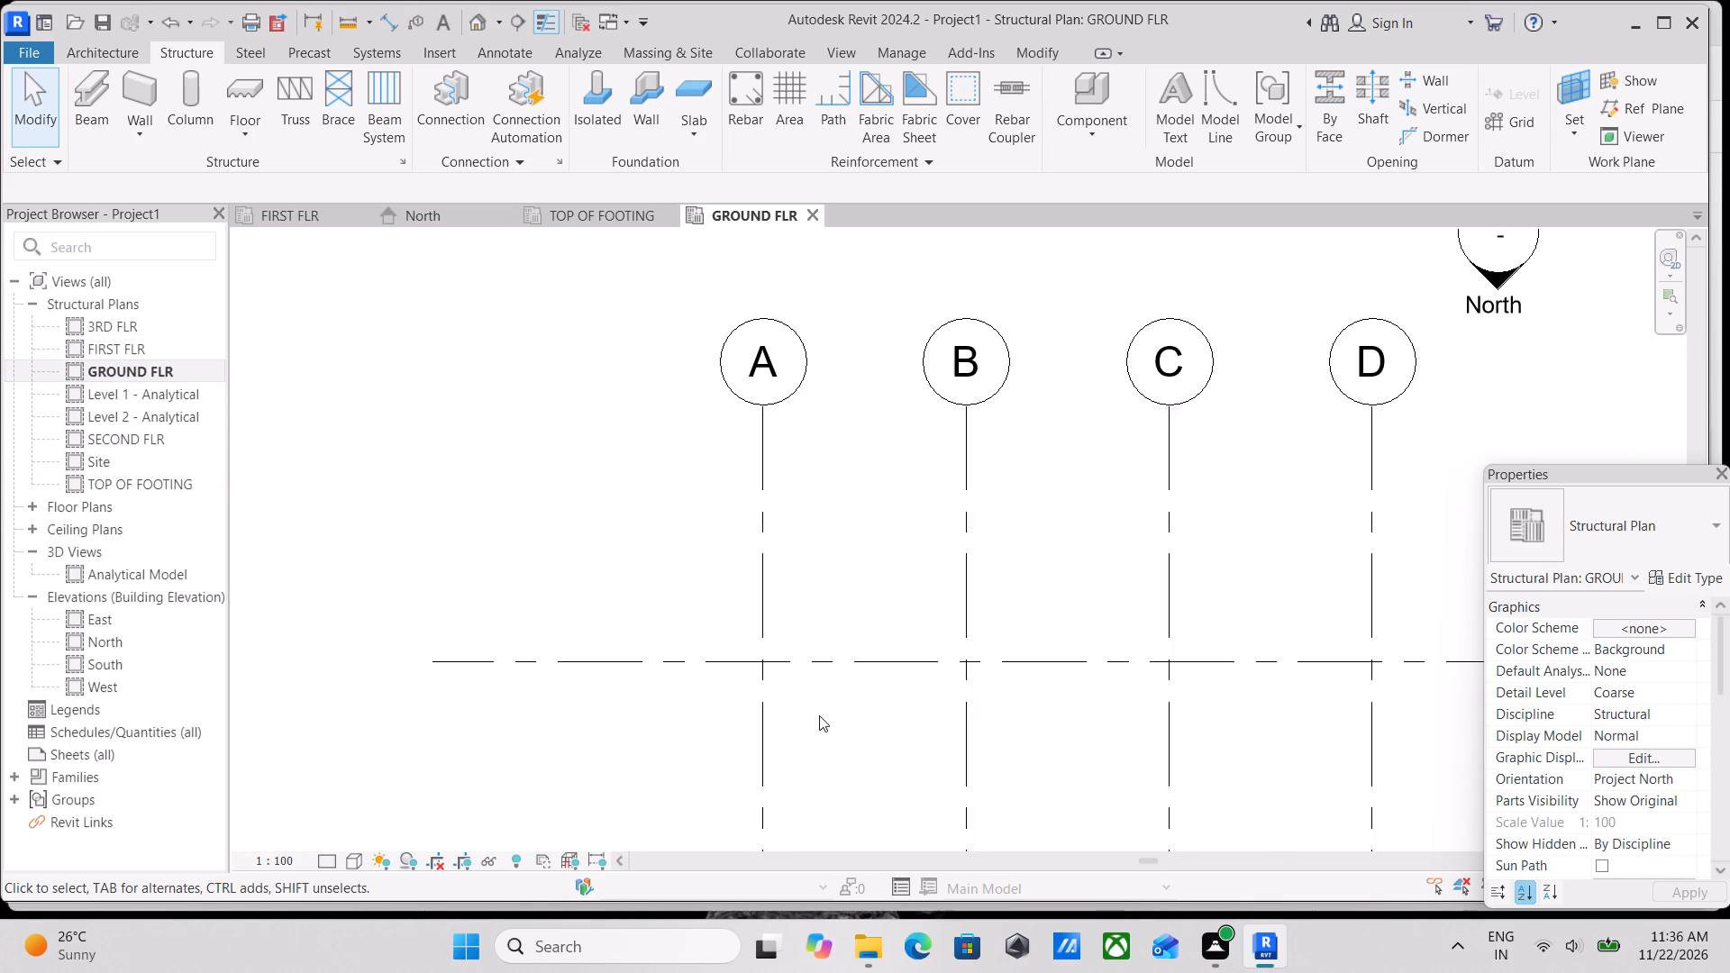
scroll(819, 715, down, 4)
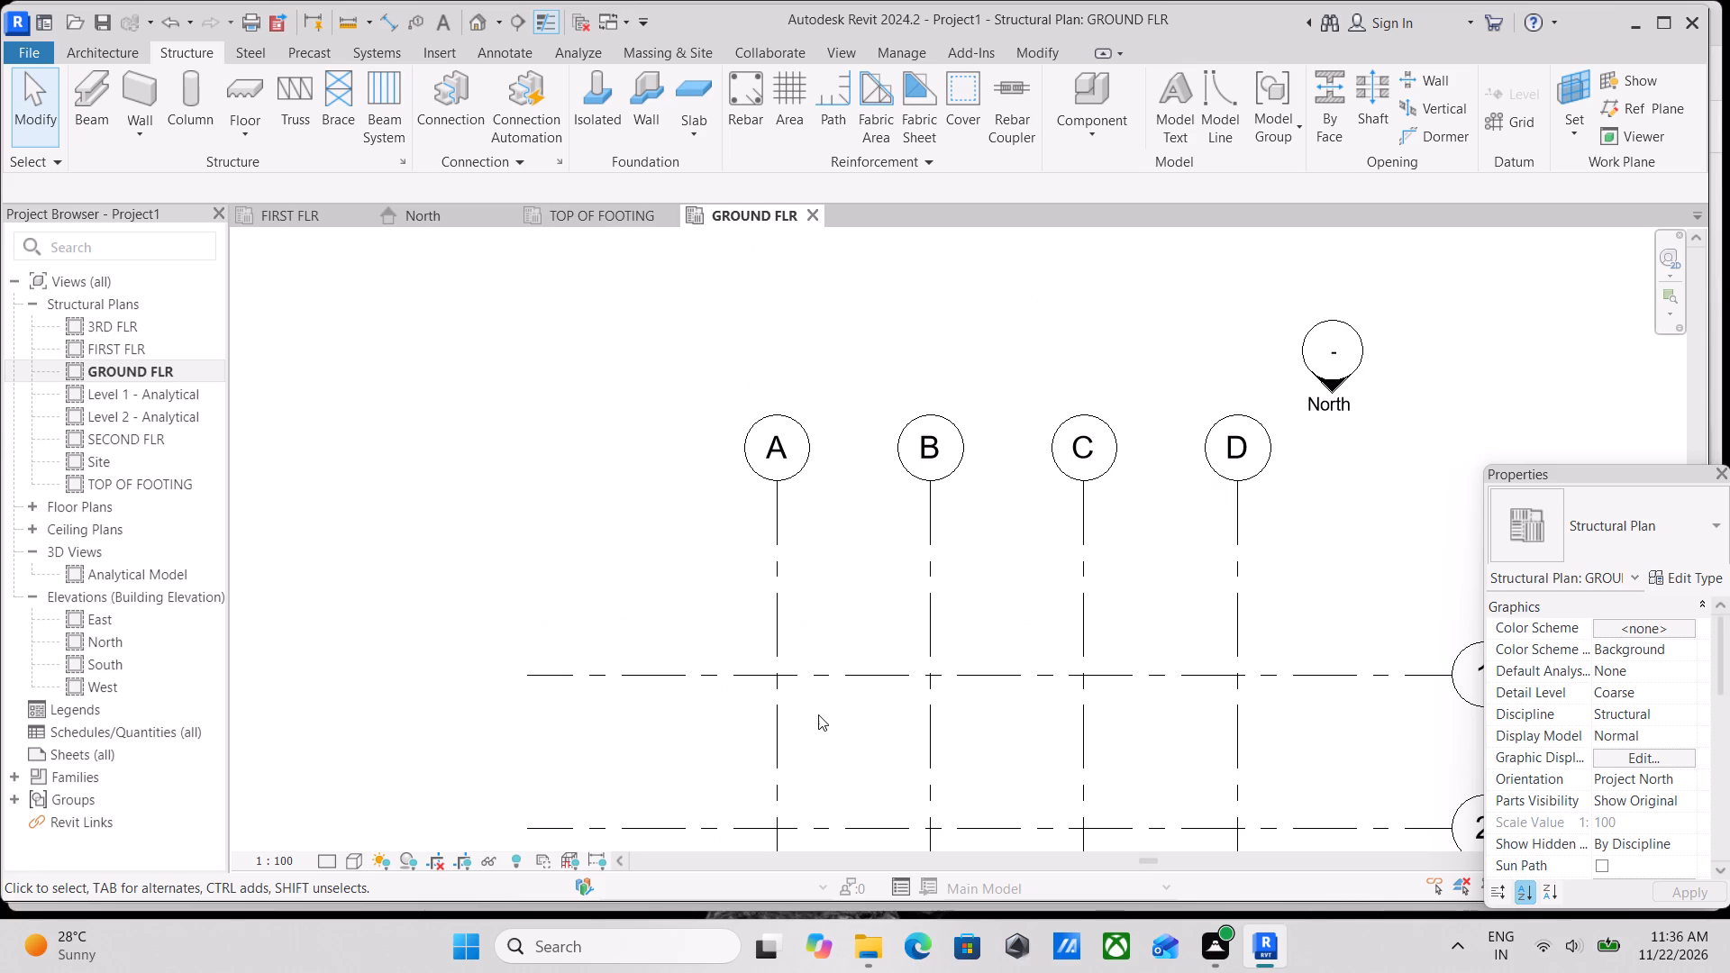
scroll(28, 571, down, 1)
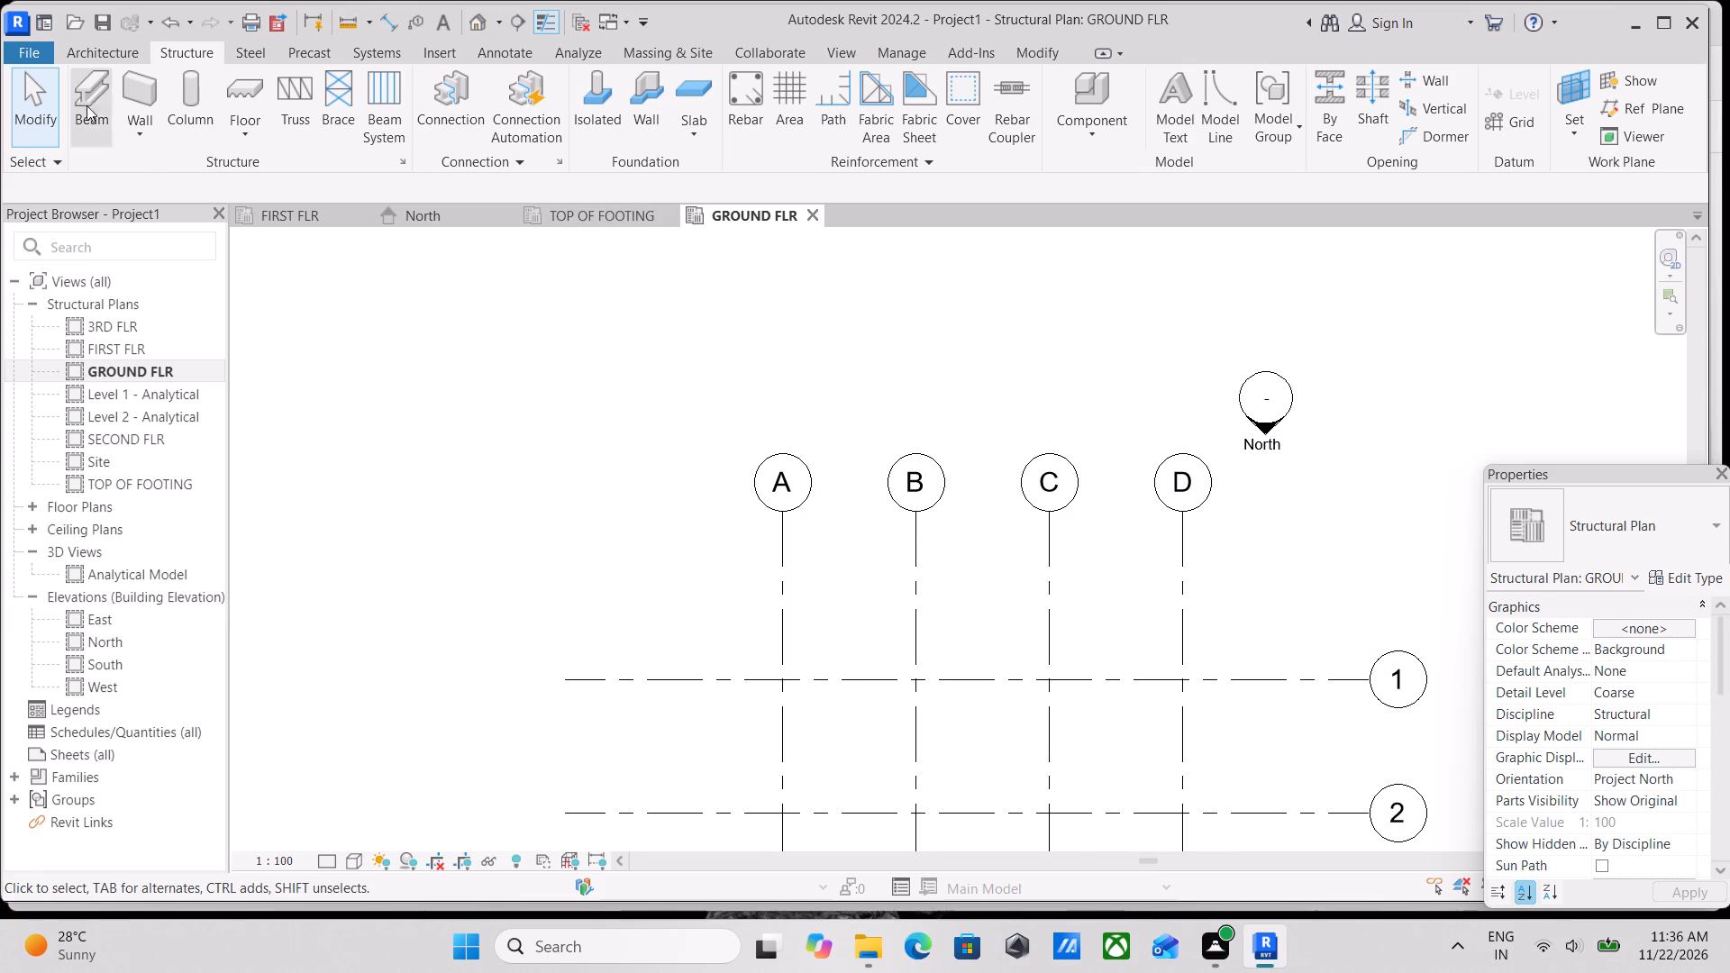
click(197, 104)
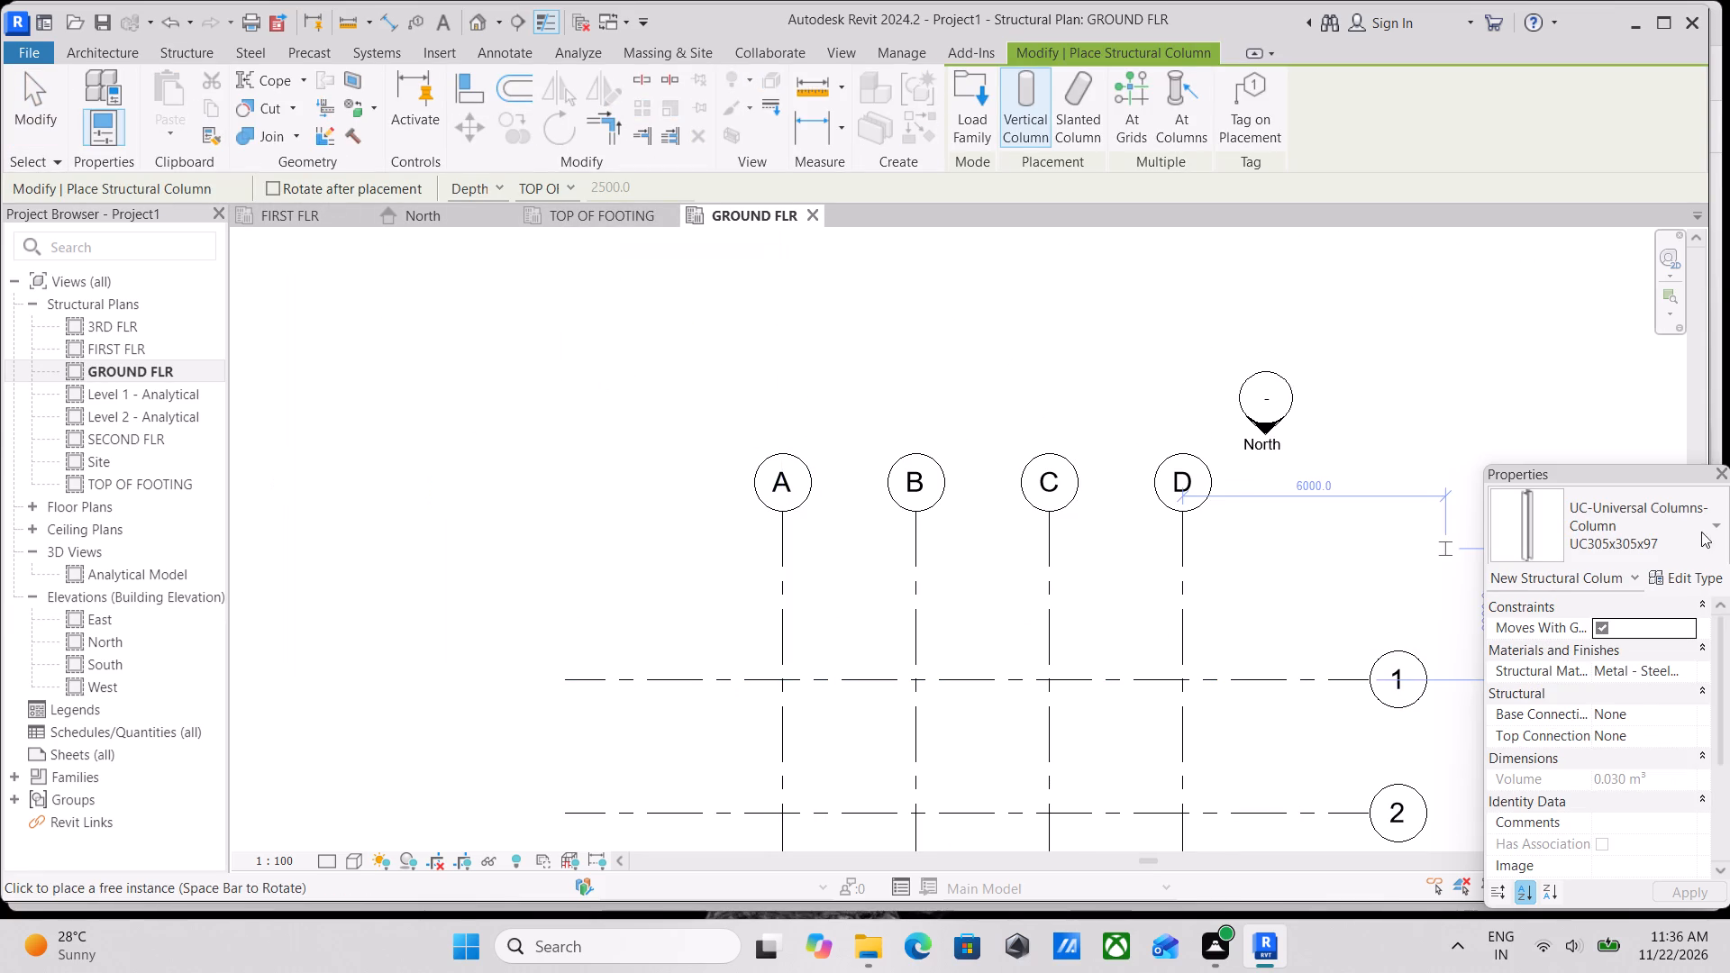
click(1684, 543)
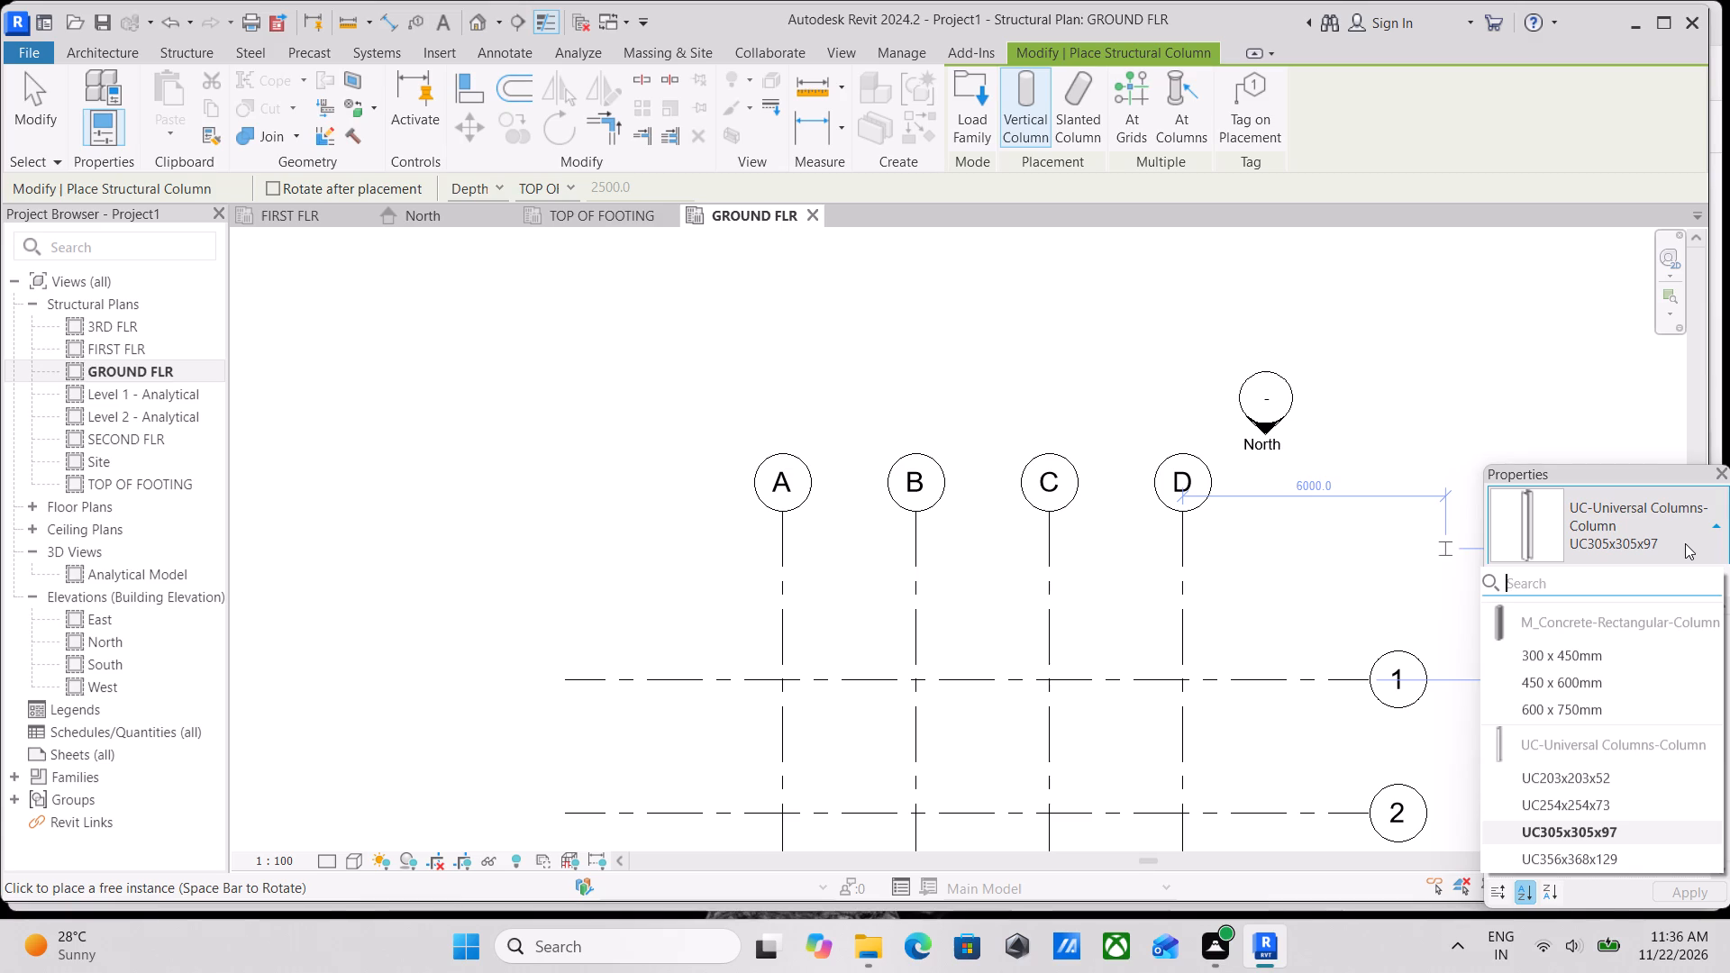
click(1620, 649)
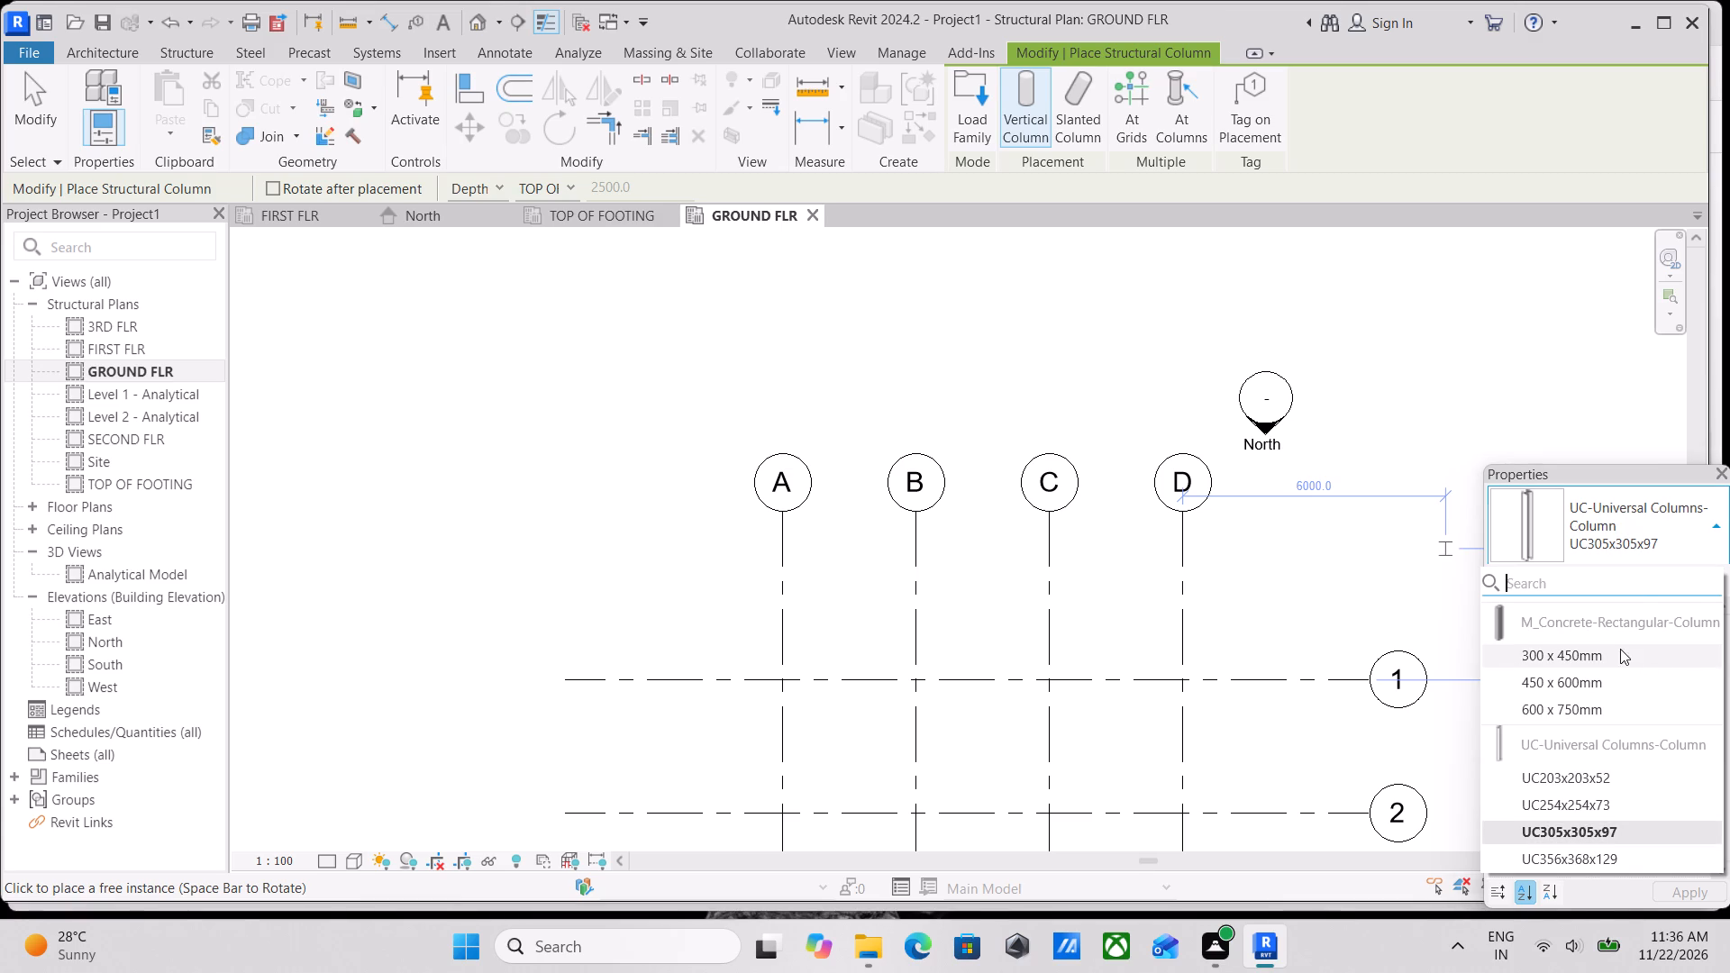
scroll(760, 691, up, 5)
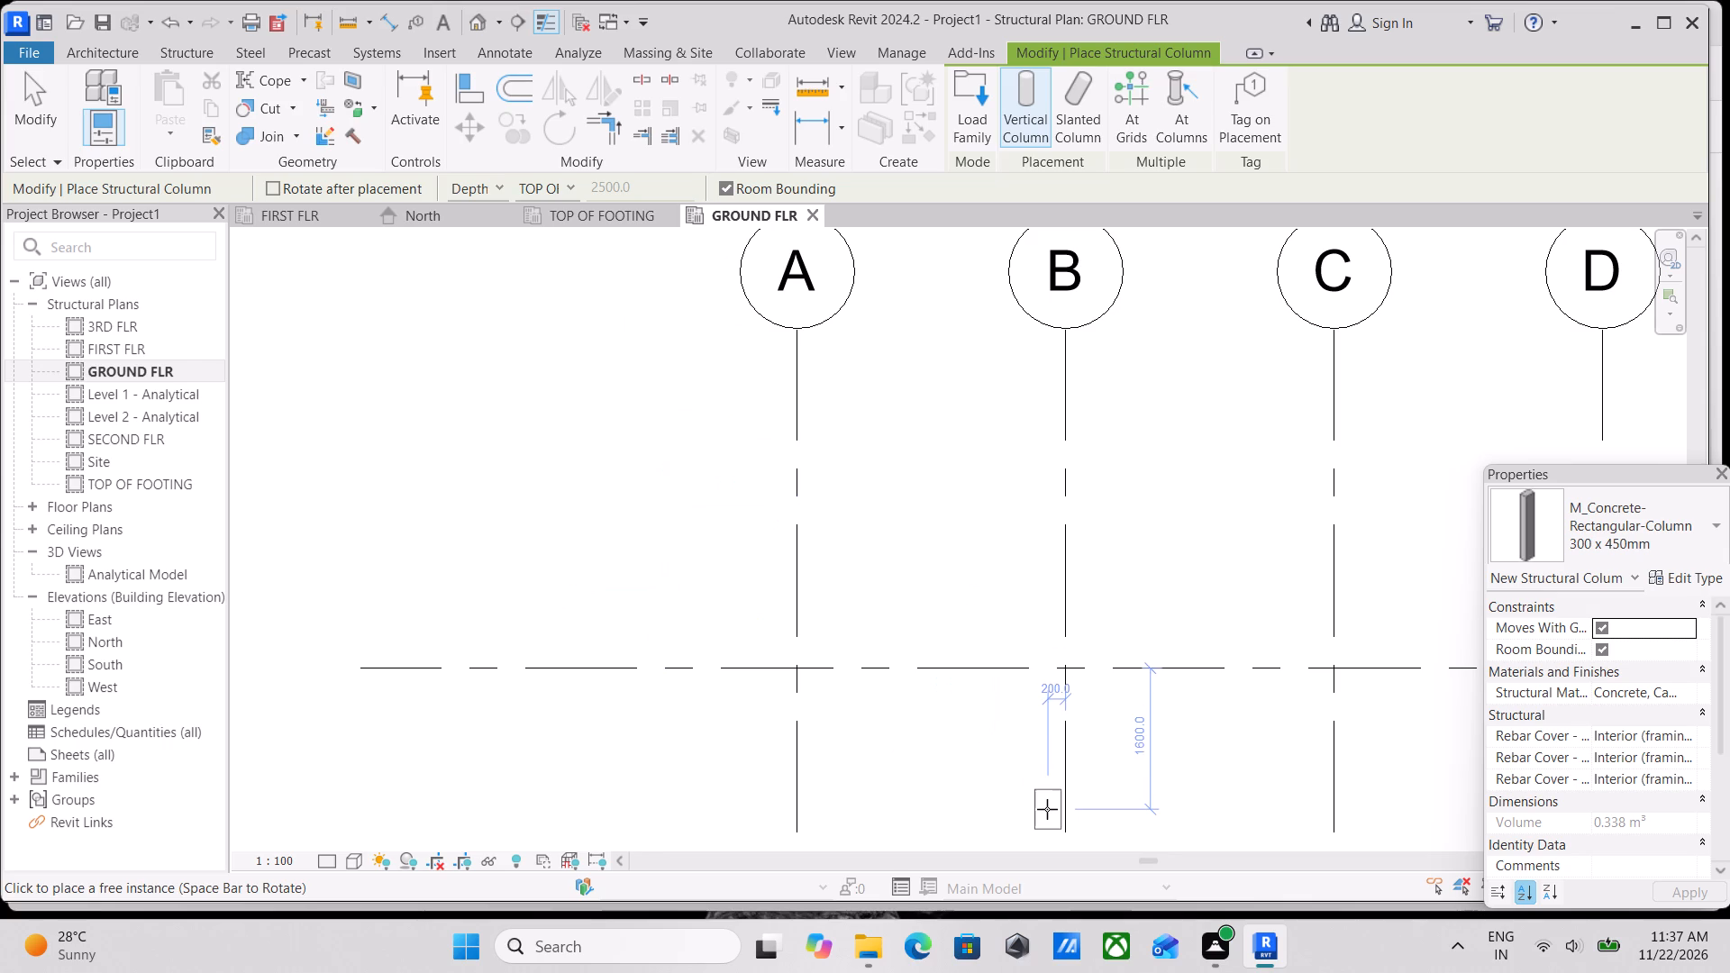
scroll(1049, 812, up, 2)
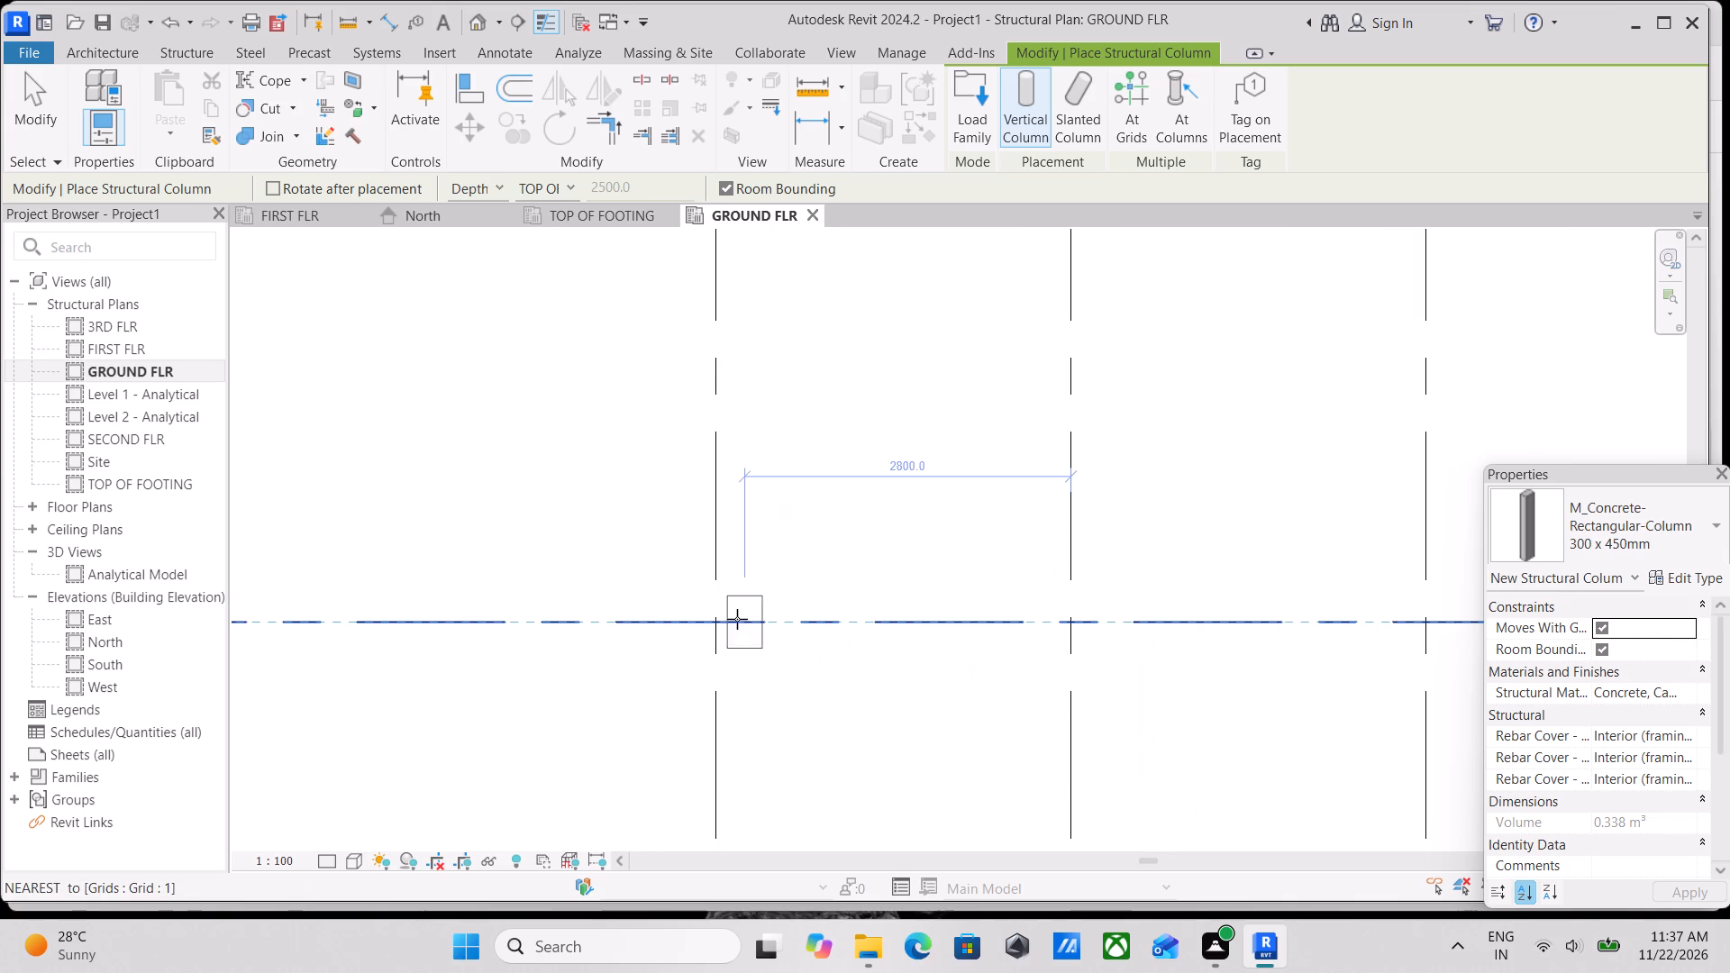
click(722, 619)
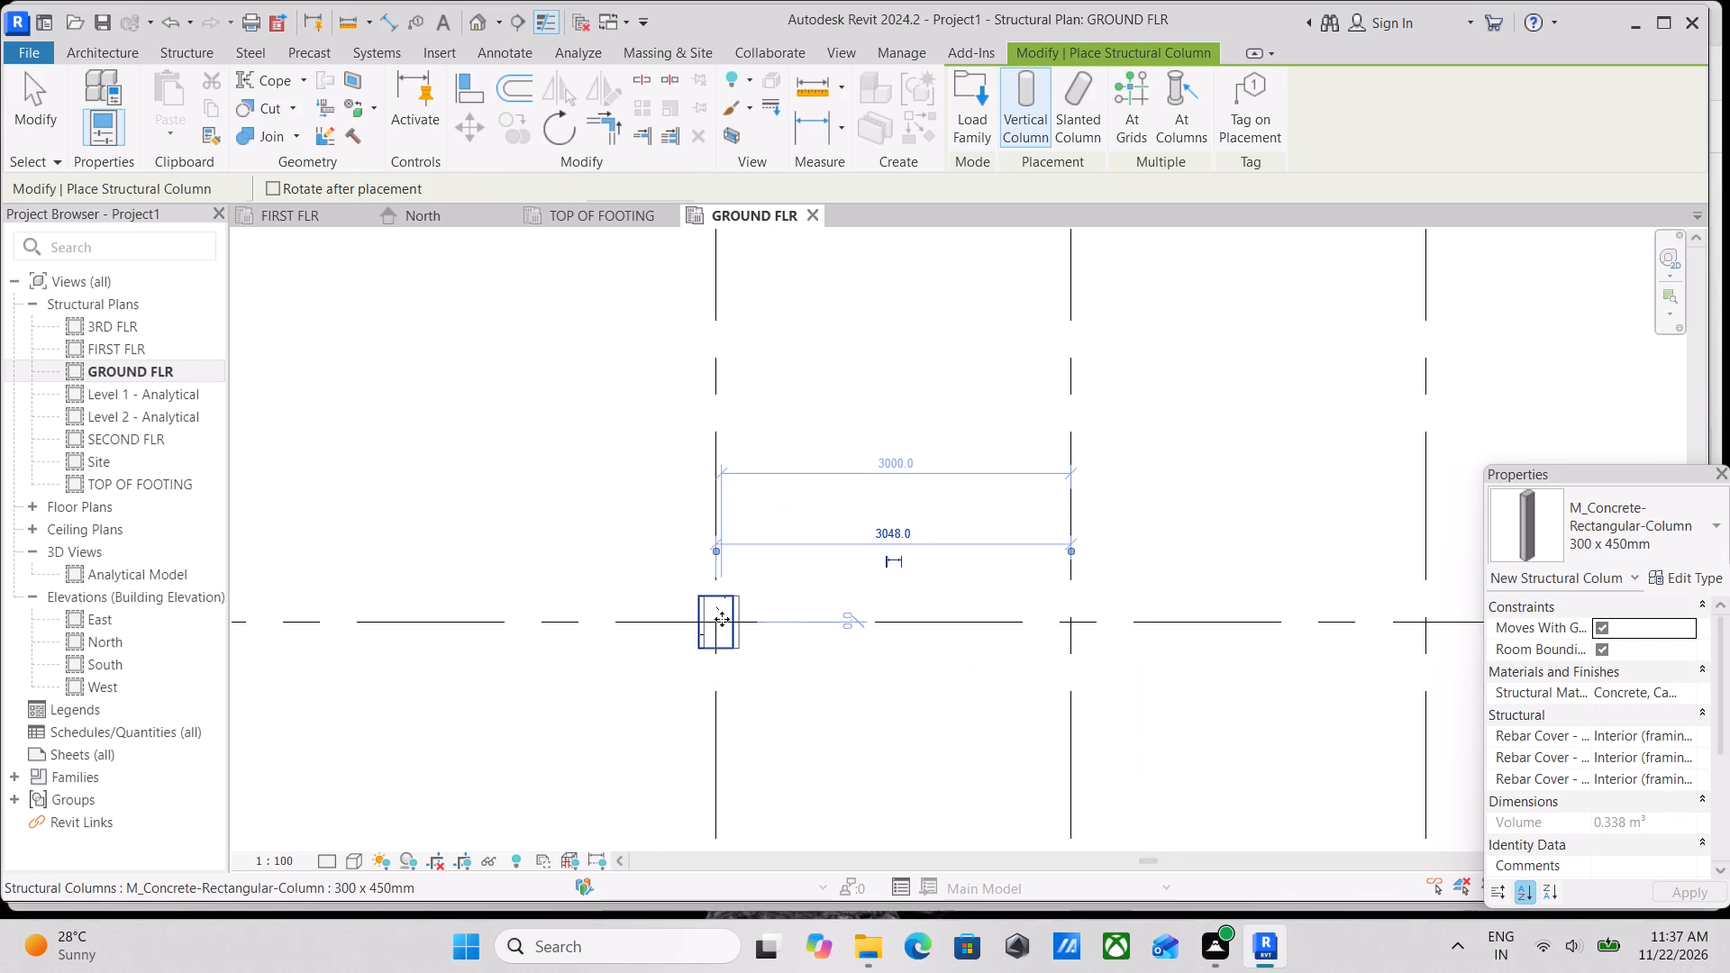
scroll(940, 714, down, 1)
middle_drag(941, 714, 820, 689)
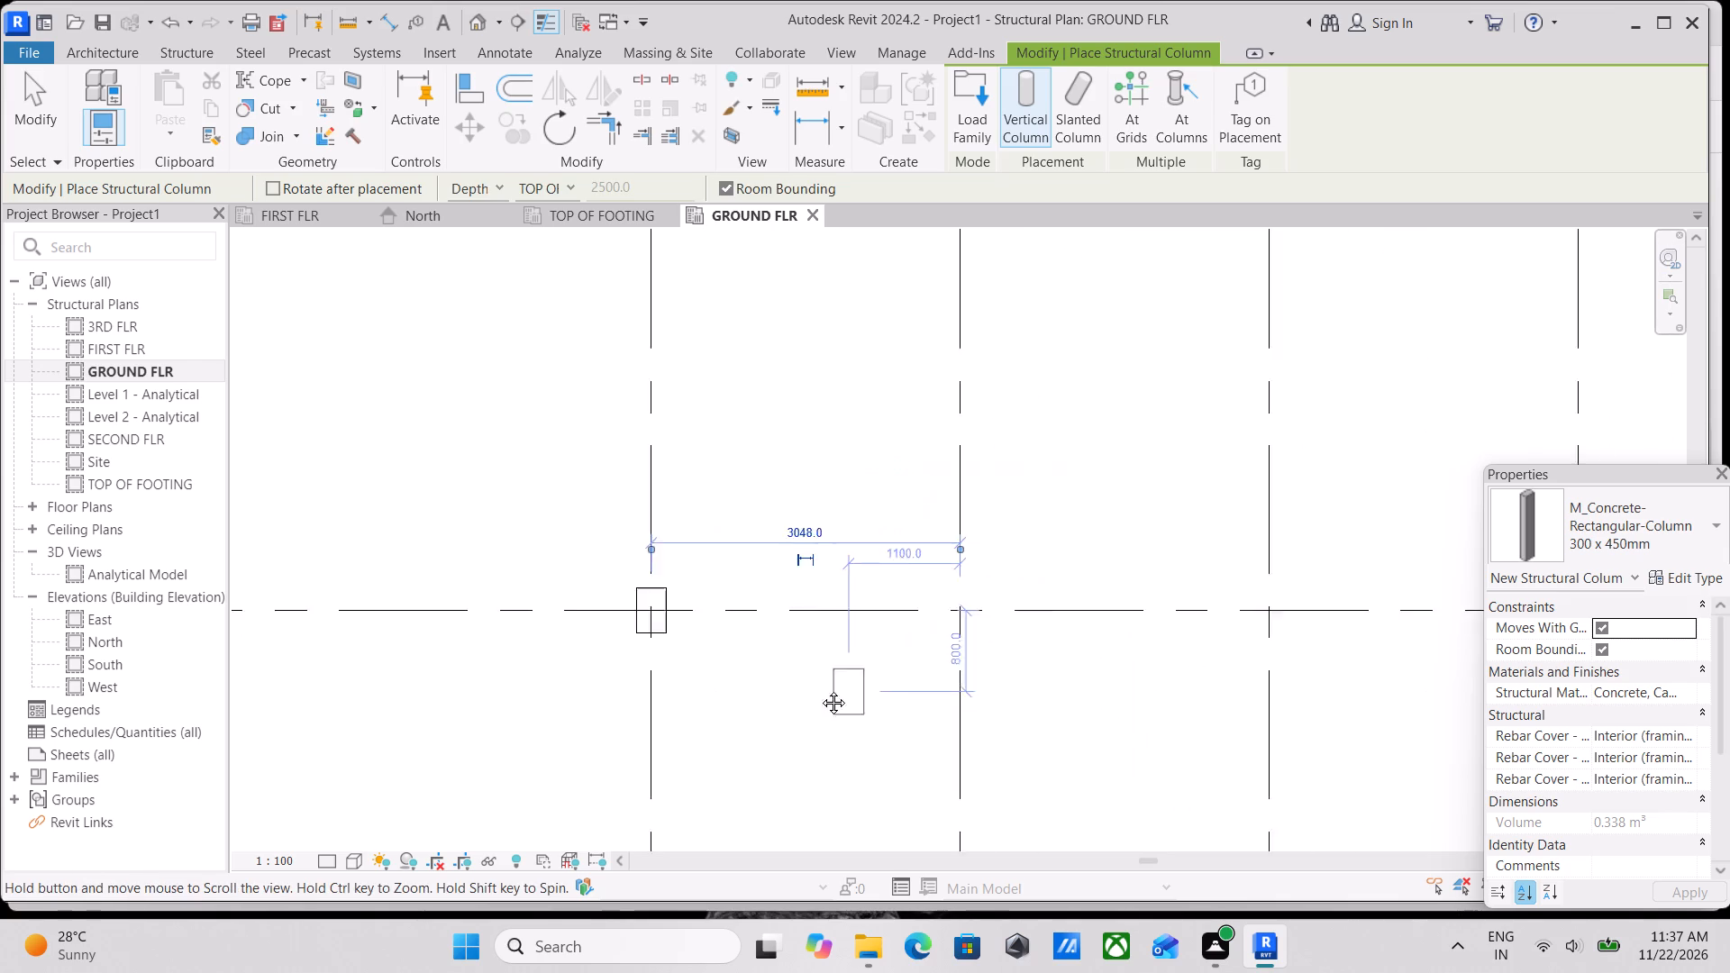
middle_drag(820, 689, 809, 697)
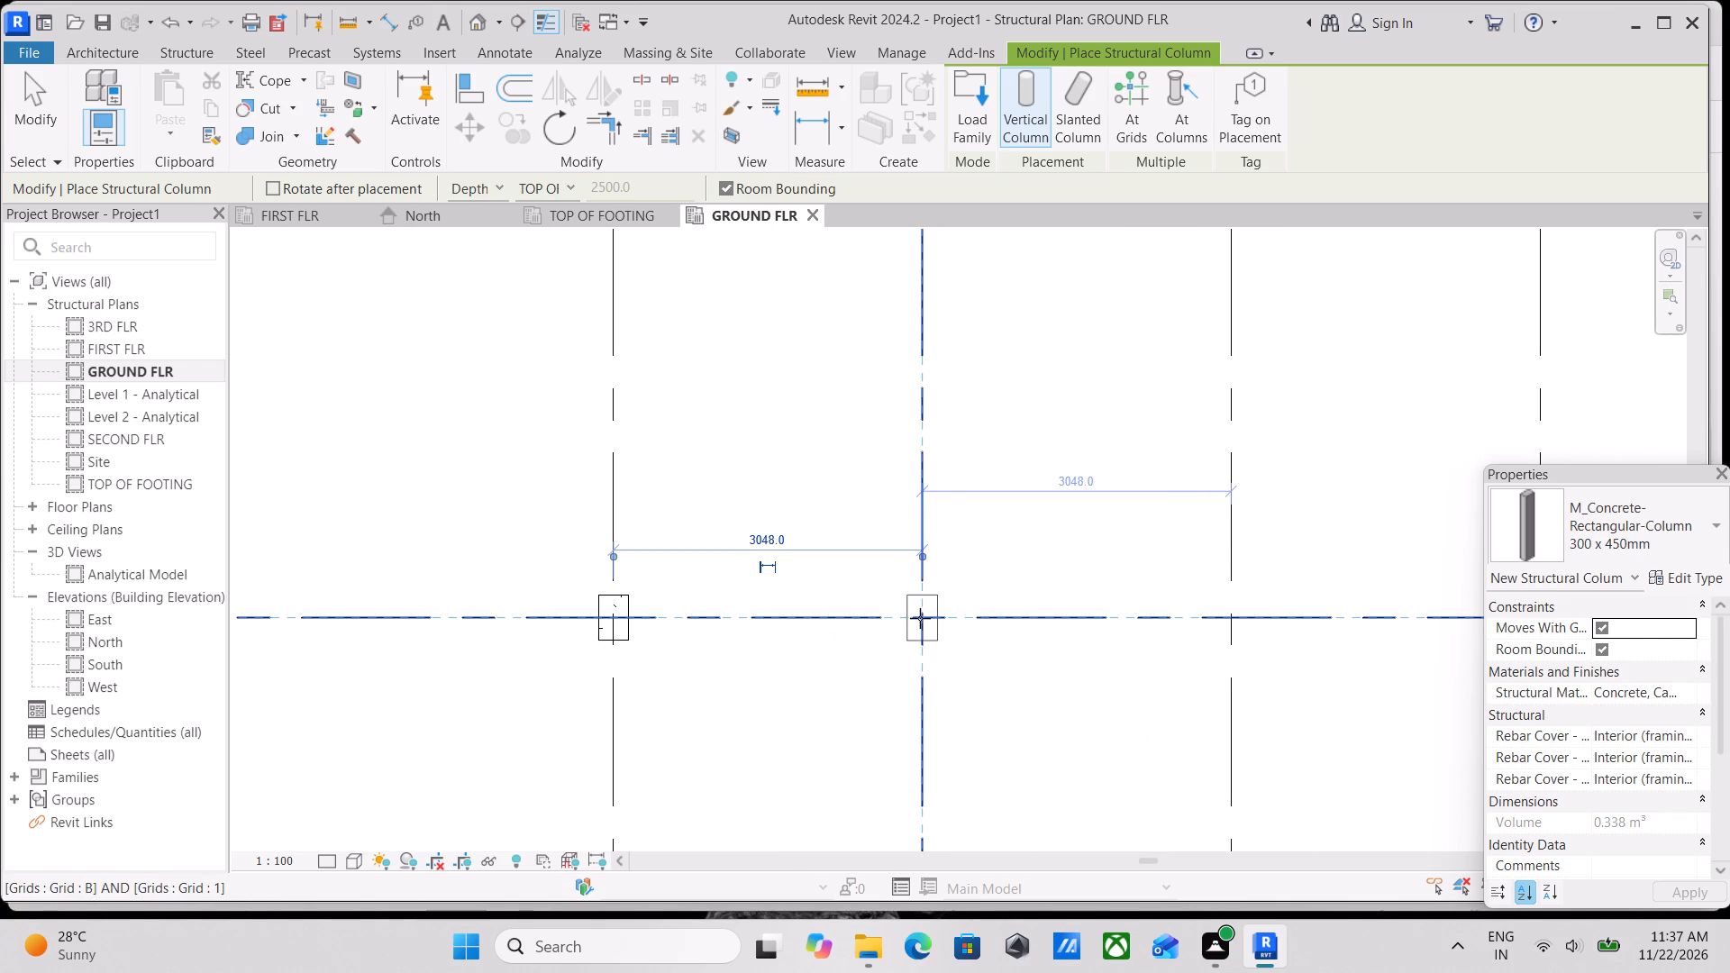
click(920, 618)
scroll(1012, 646, down, 2)
middle_drag(1012, 646, 760, 650)
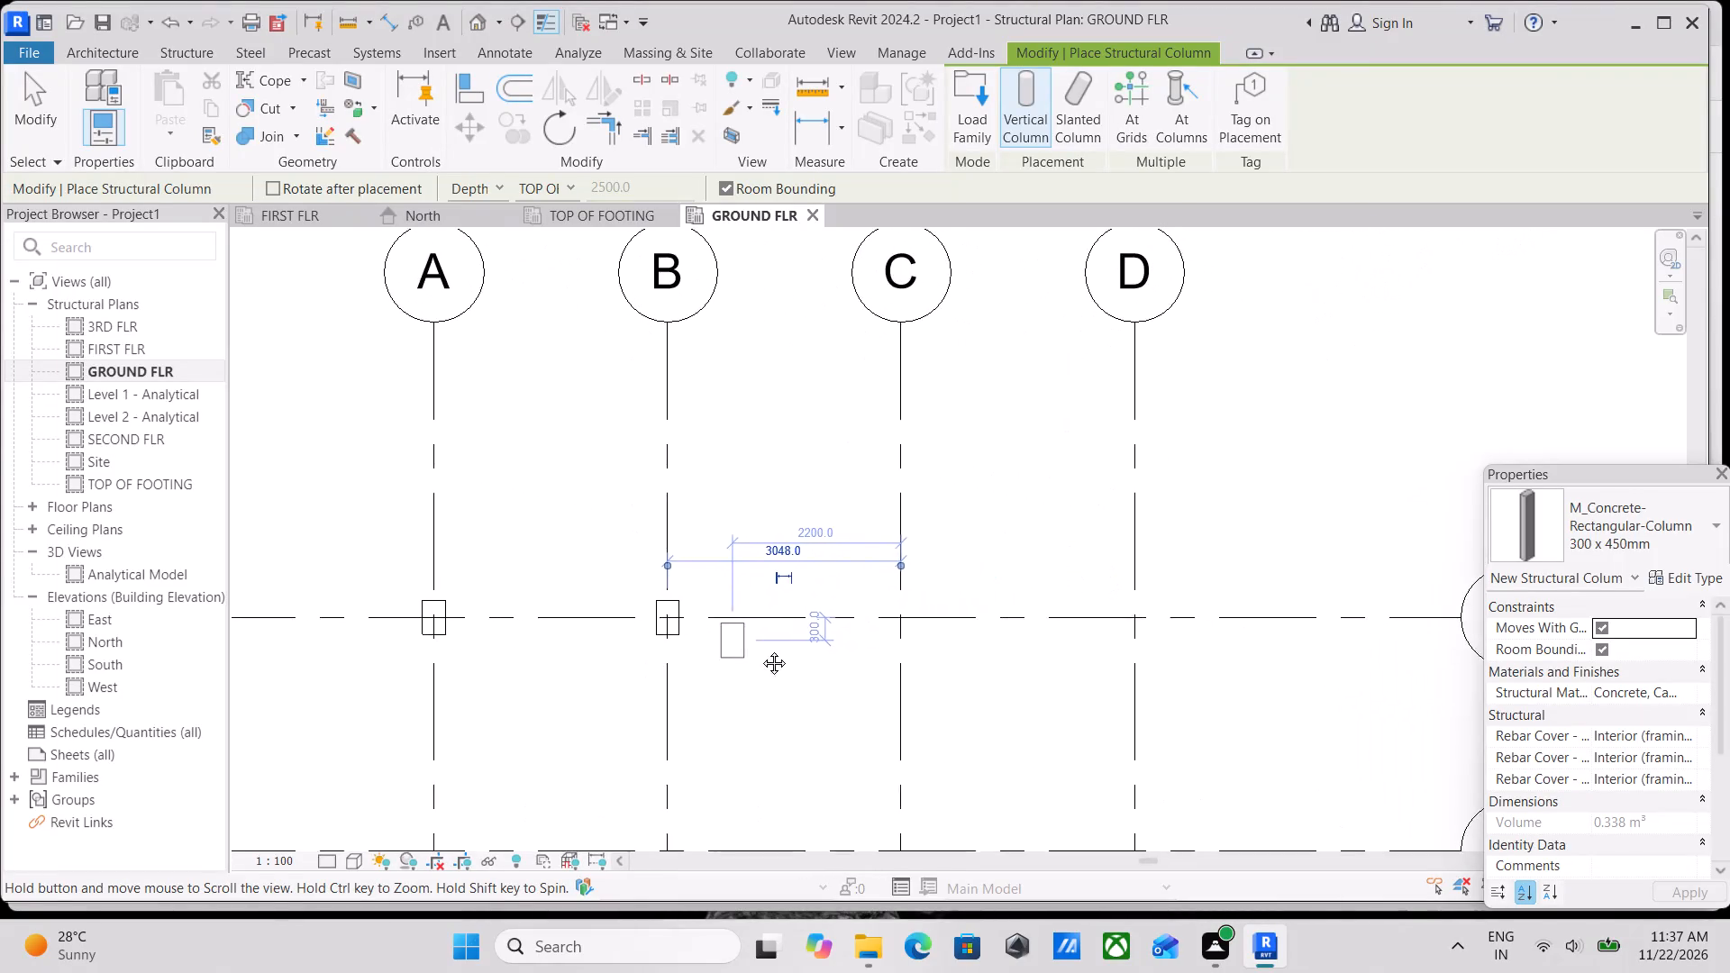
middle_drag(760, 650, 745, 659)
click(907, 636)
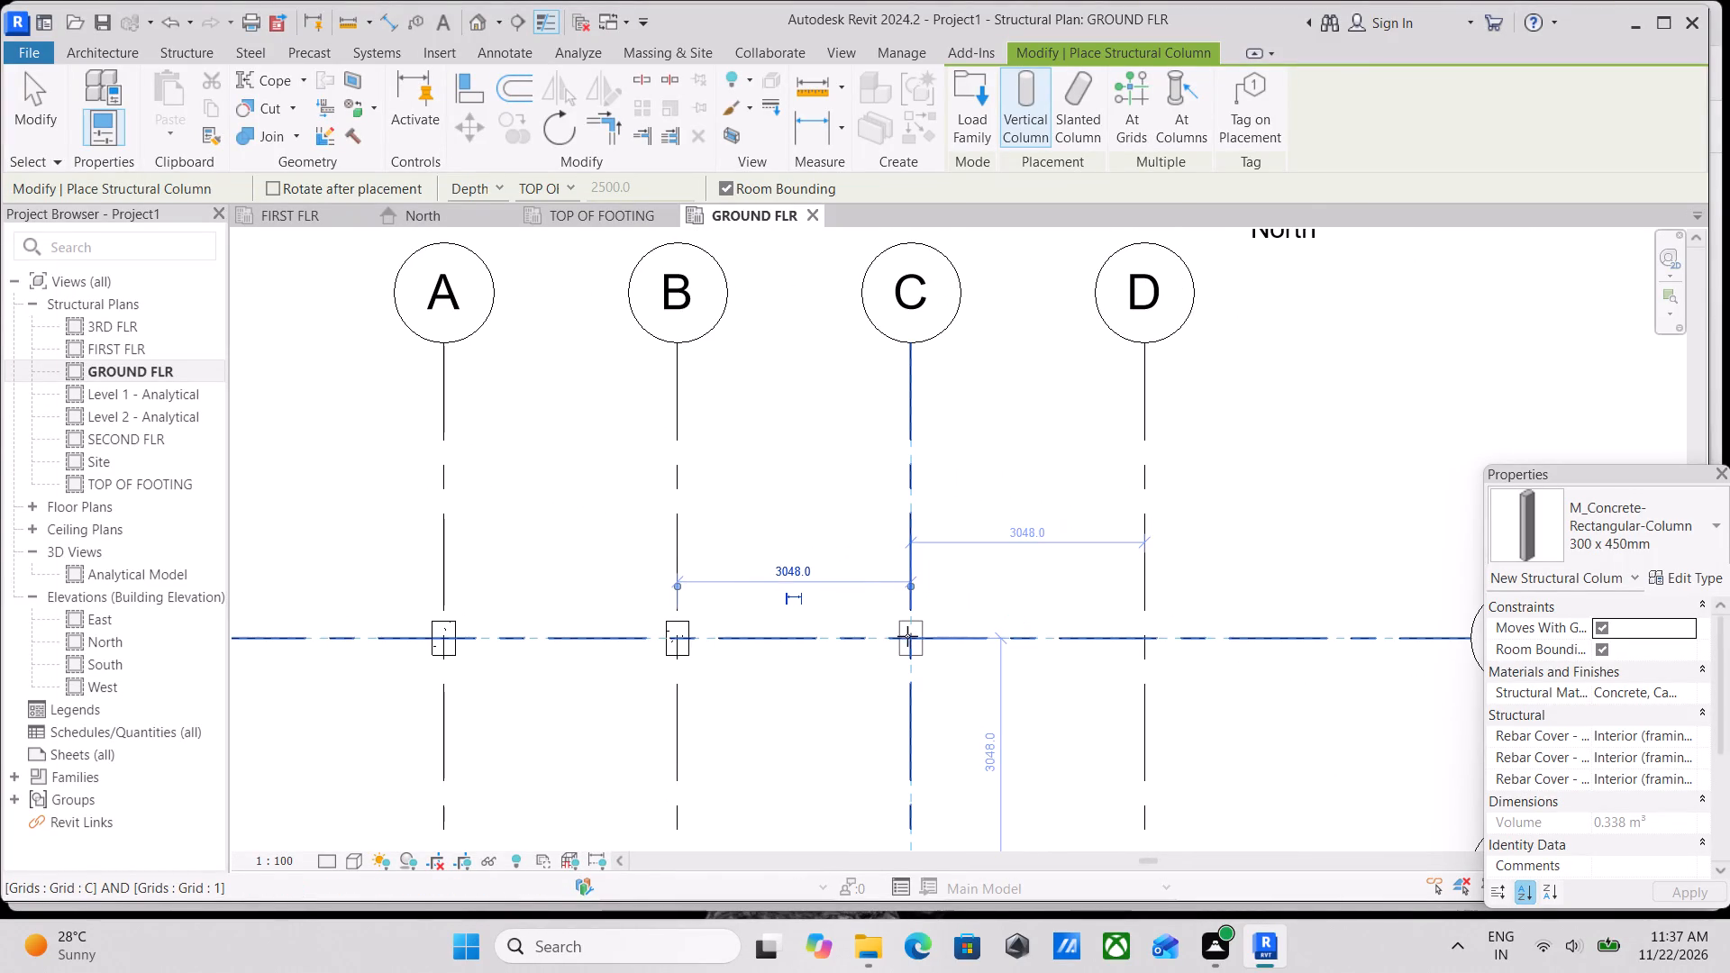
scroll(951, 633, down, 1)
middle_drag(951, 632, 870, 628)
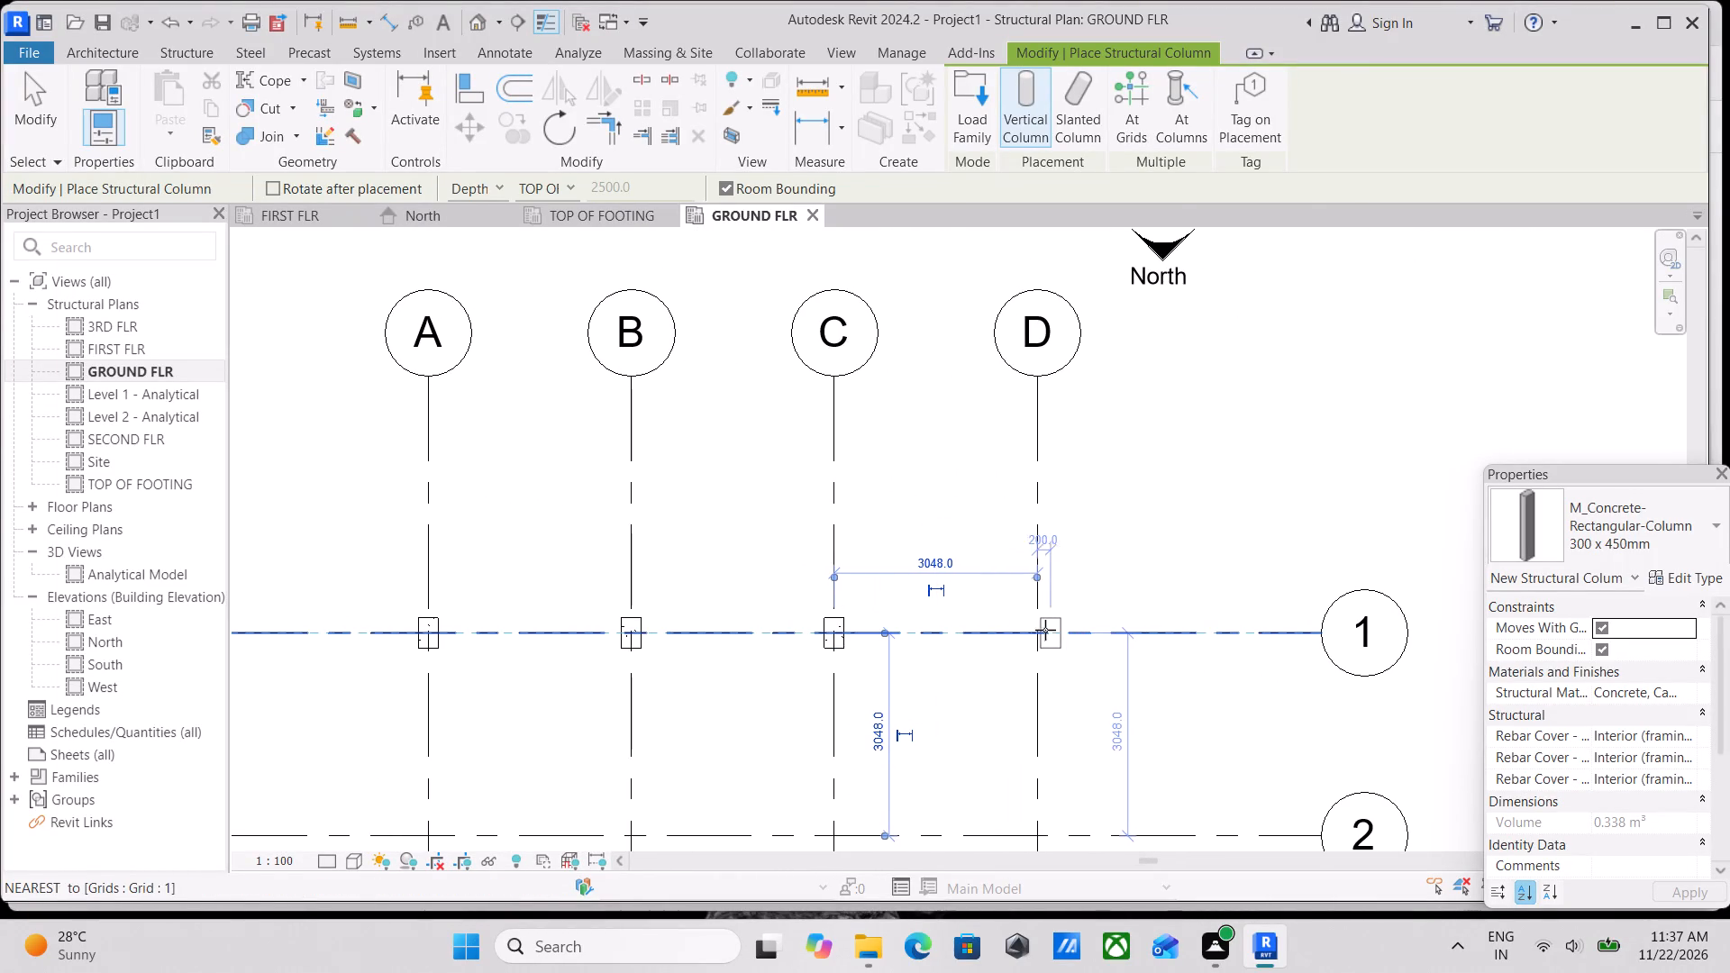
click(1036, 630)
Place 300 x 450mm concrete rectangular columns along grid 2 at its intersections with grids D, C, B and A.
scroll(1019, 744, down, 2)
middle_drag(1018, 744, 991, 605)
scroll(991, 605, down, 1)
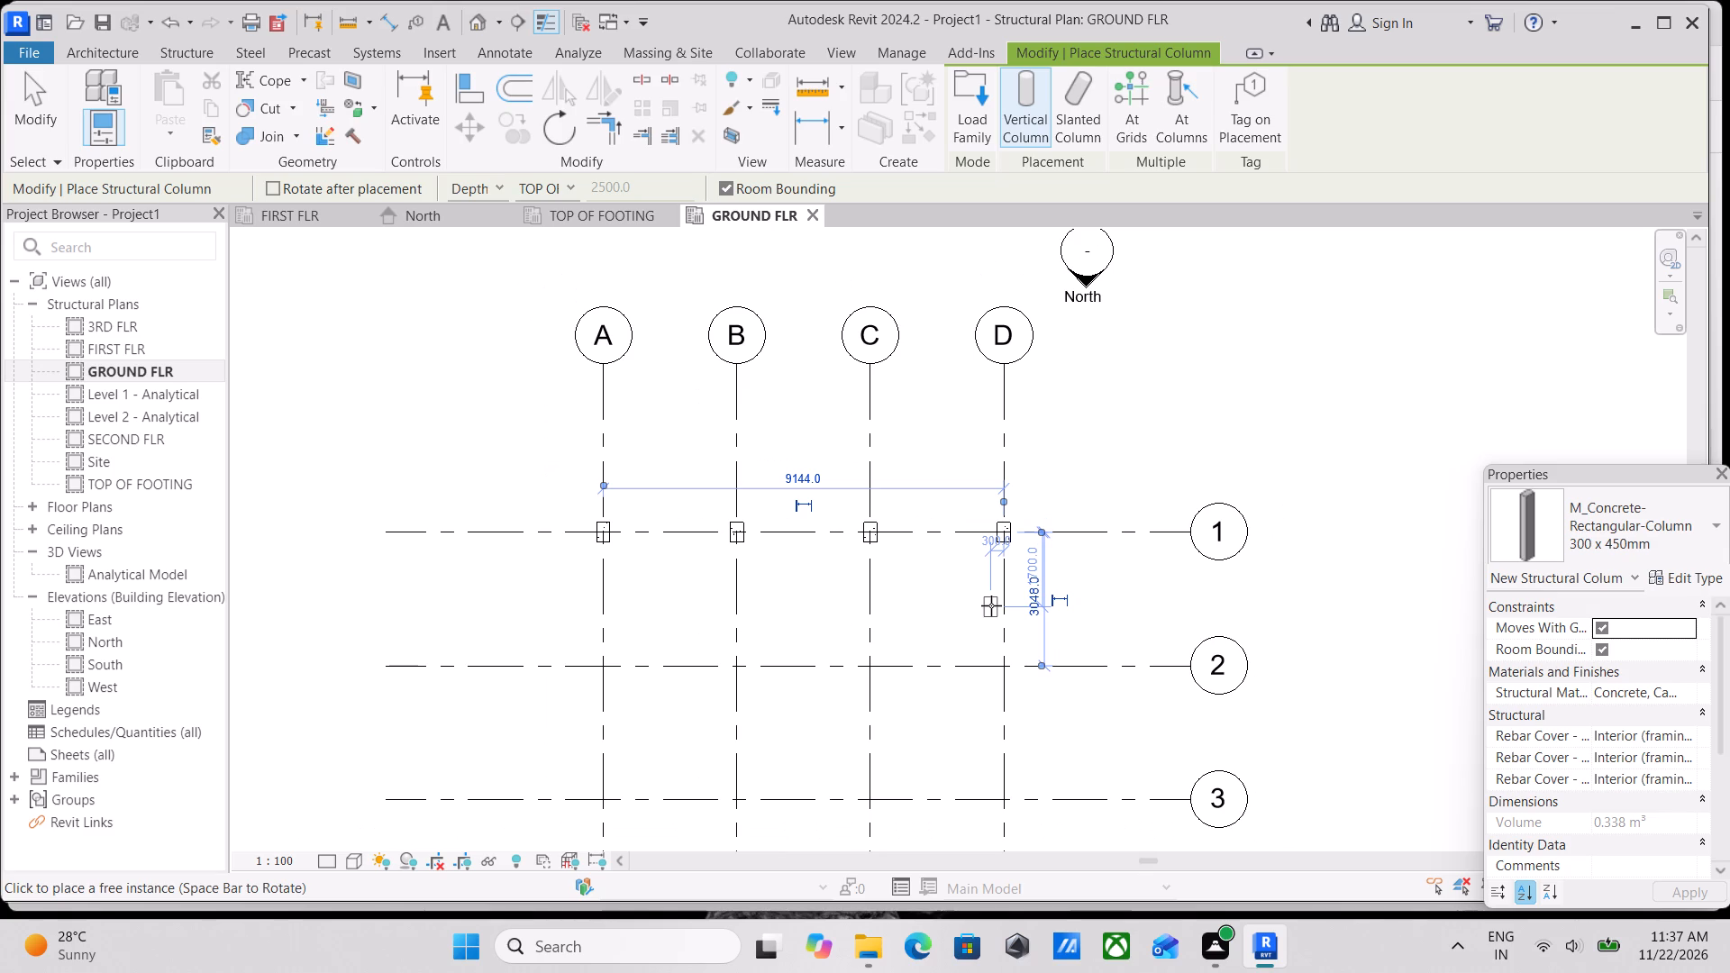
scroll(1015, 659, up, 12)
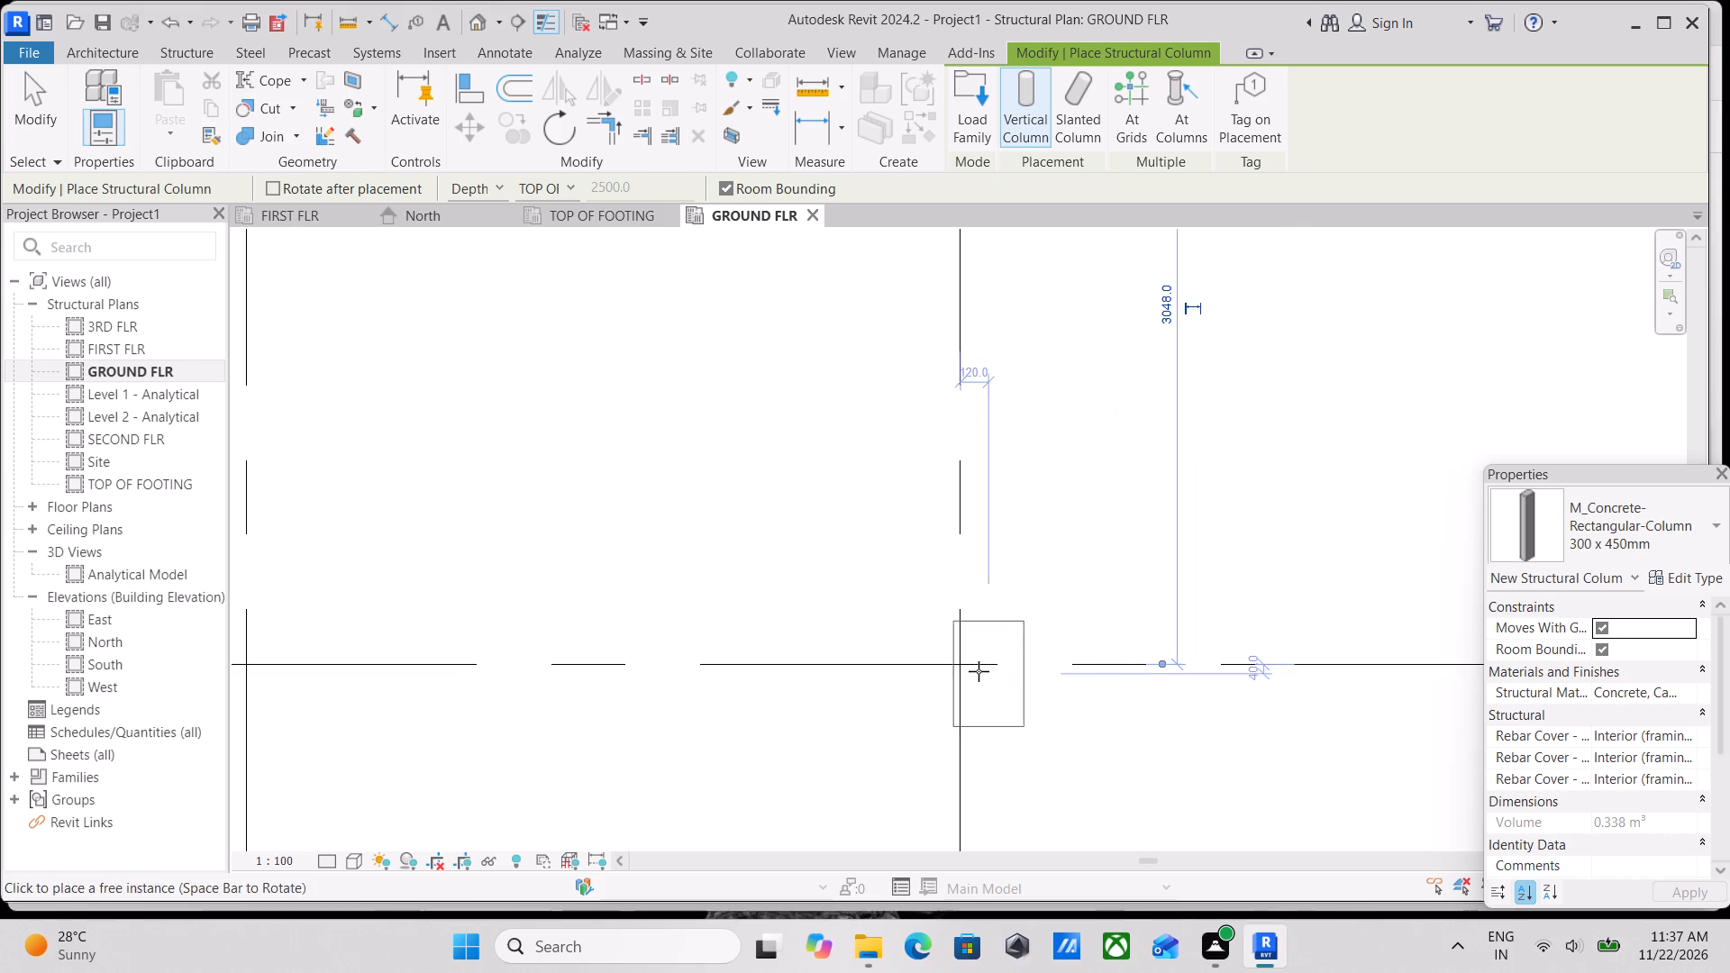
click(959, 659)
scroll(778, 649, down, 2)
middle_drag(780, 649, 1063, 700)
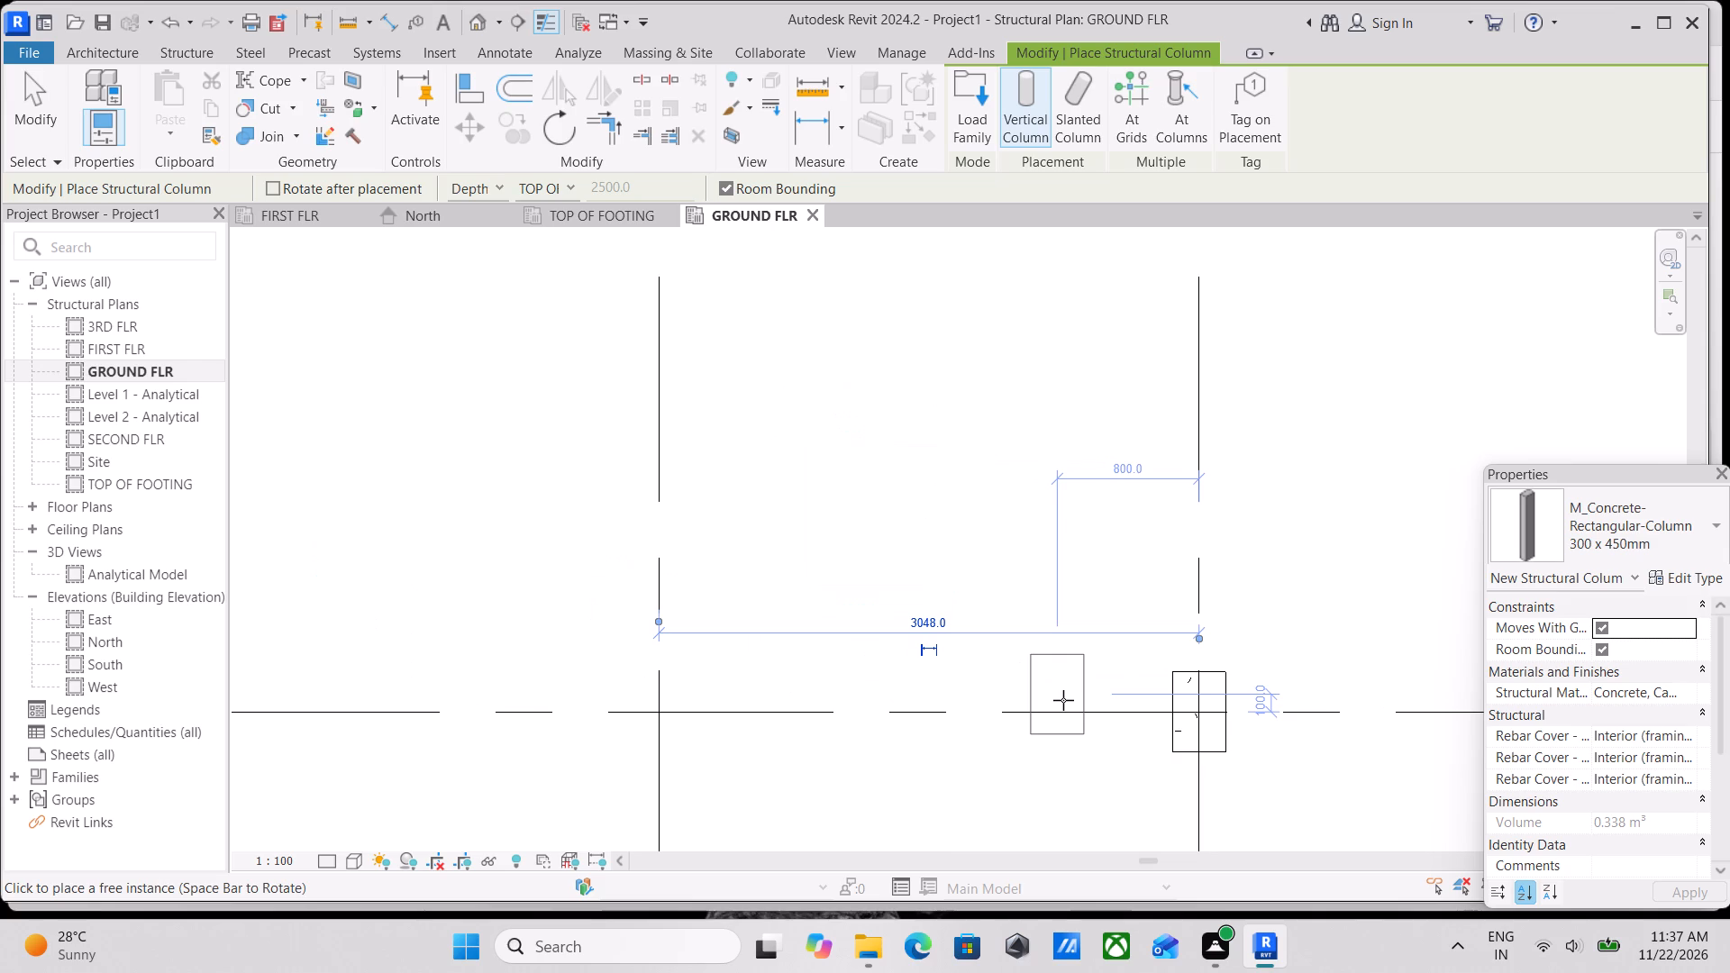
scroll(1058, 704, up, 3)
scroll(771, 717, down, 4)
middle_drag(776, 718, 1255, 664)
scroll(1253, 664, up, 1)
click(1045, 657)
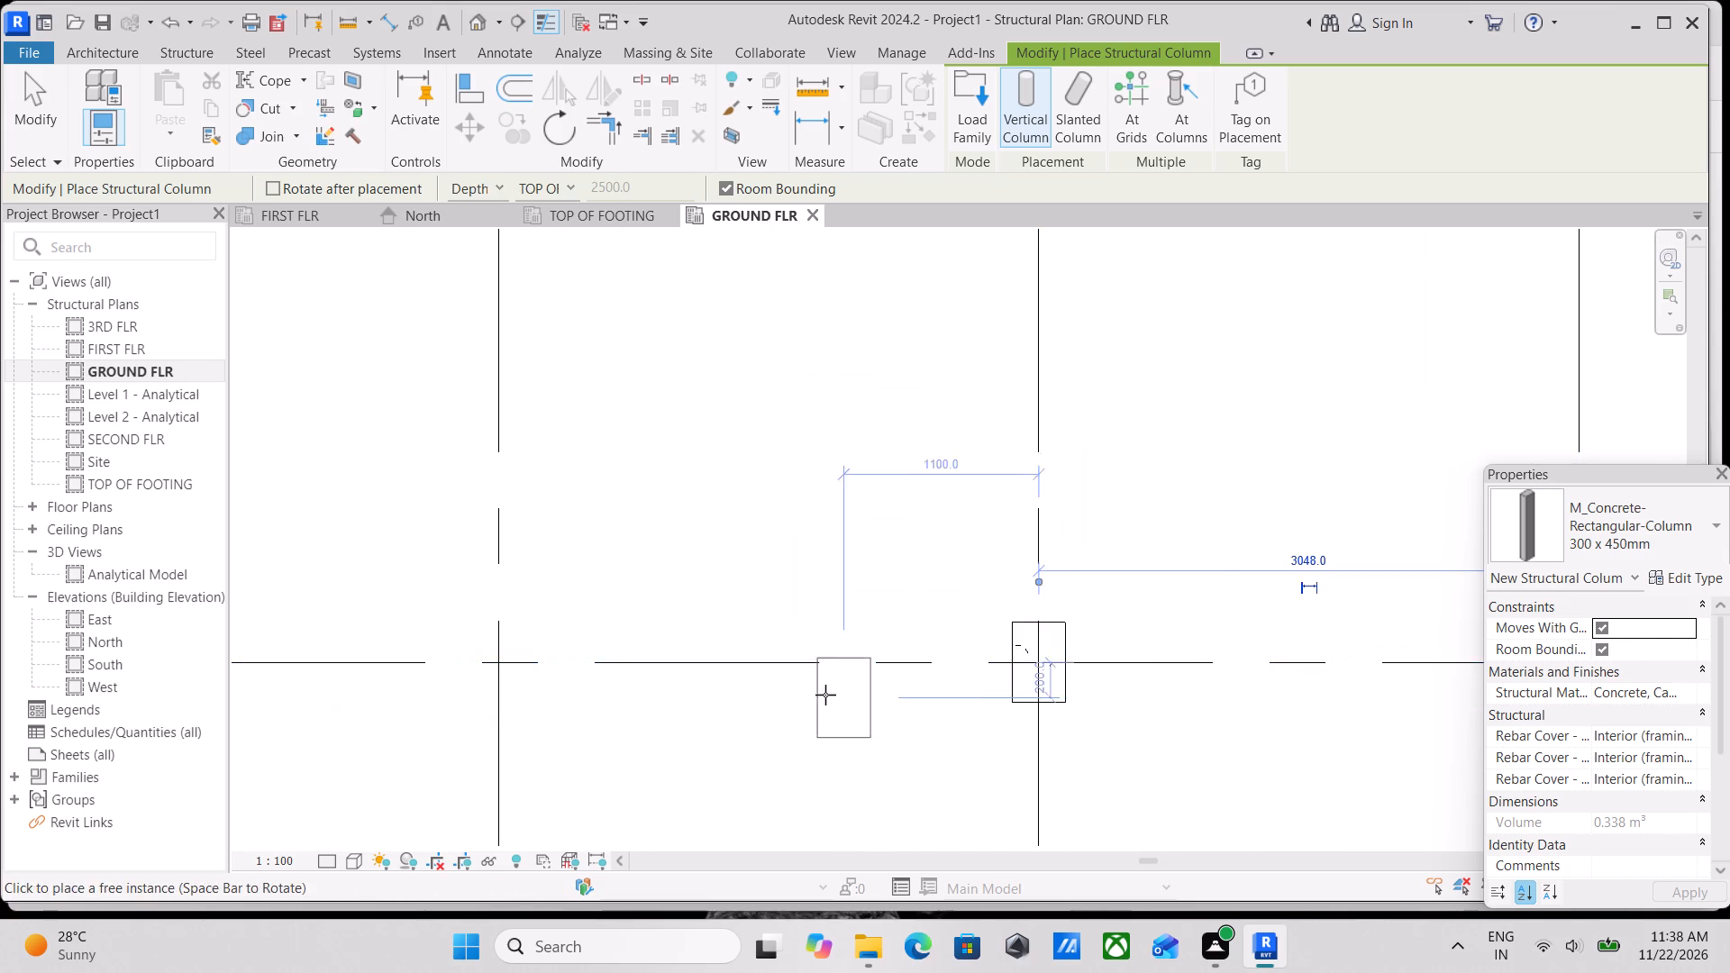
scroll(825, 695, down, 1)
middle_drag(825, 695, 1428, 641)
click(1144, 614)
middle_drag(905, 672, 1179, 732)
click(958, 664)
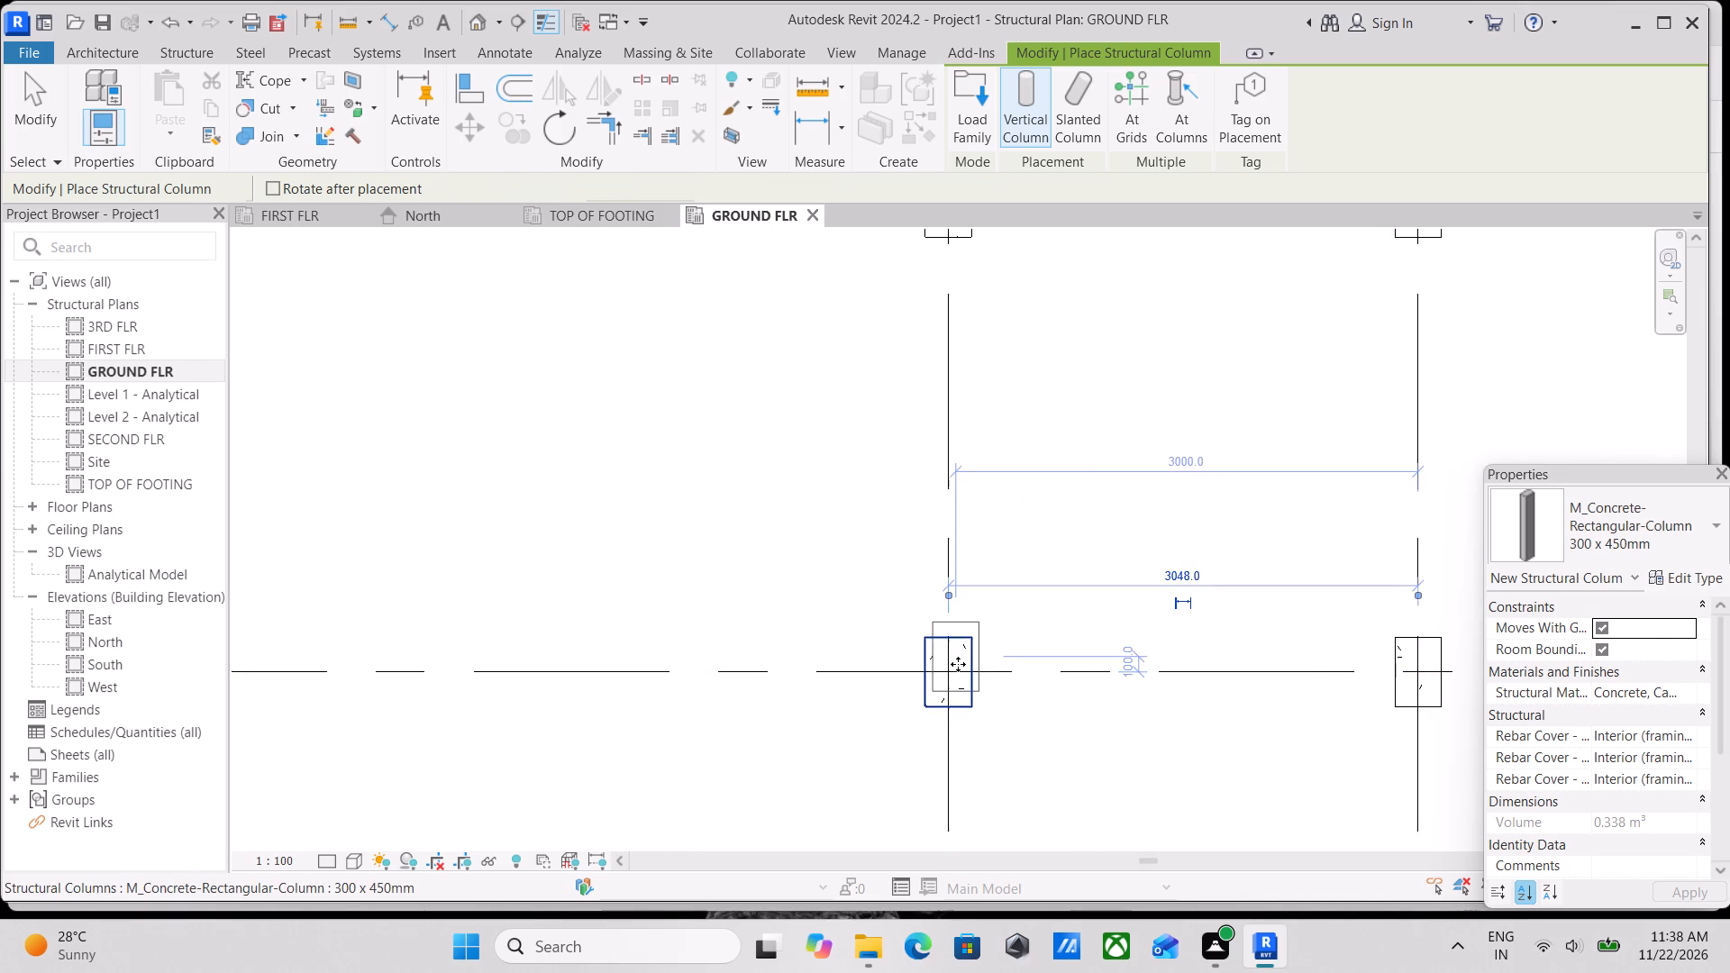
Place 300 x 450mm concrete rectangular columns along grid 3 at its intersections with grids A, B, C and D.
scroll(958, 664, down, 2)
middle_drag(499, 697, 1152, 572)
scroll(1200, 547, down, 8)
middle_drag(1200, 547, 1161, 564)
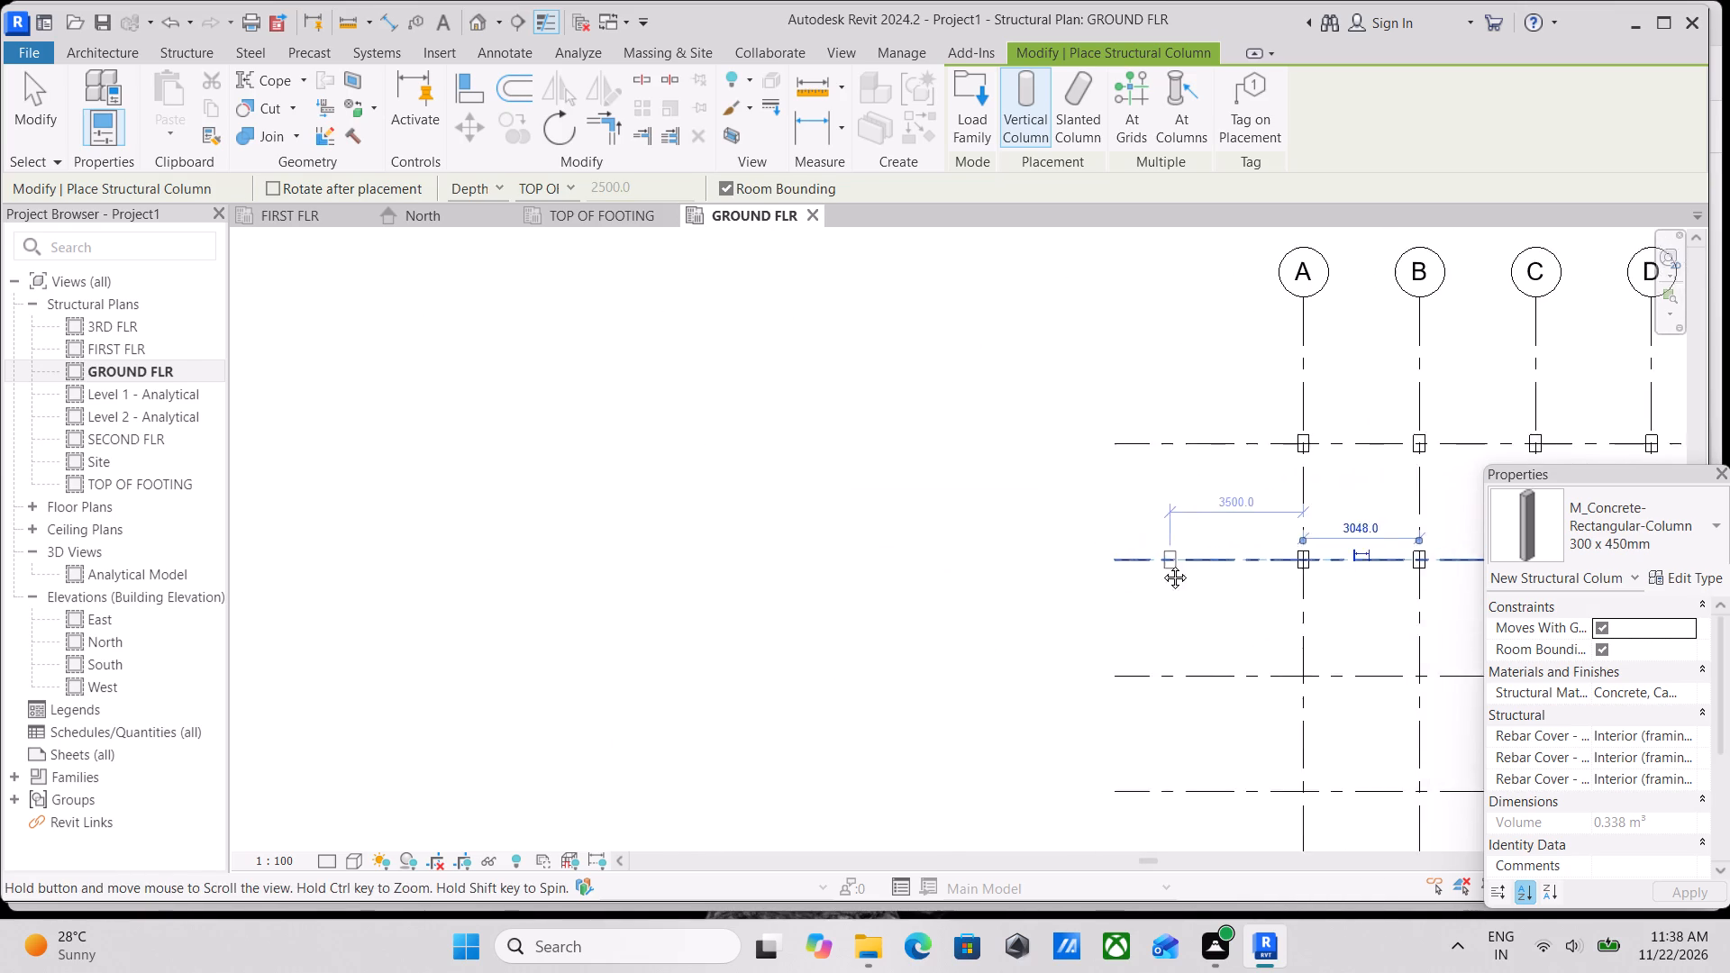
middle_drag(1161, 564, 1128, 579)
scroll(1355, 716, up, 12)
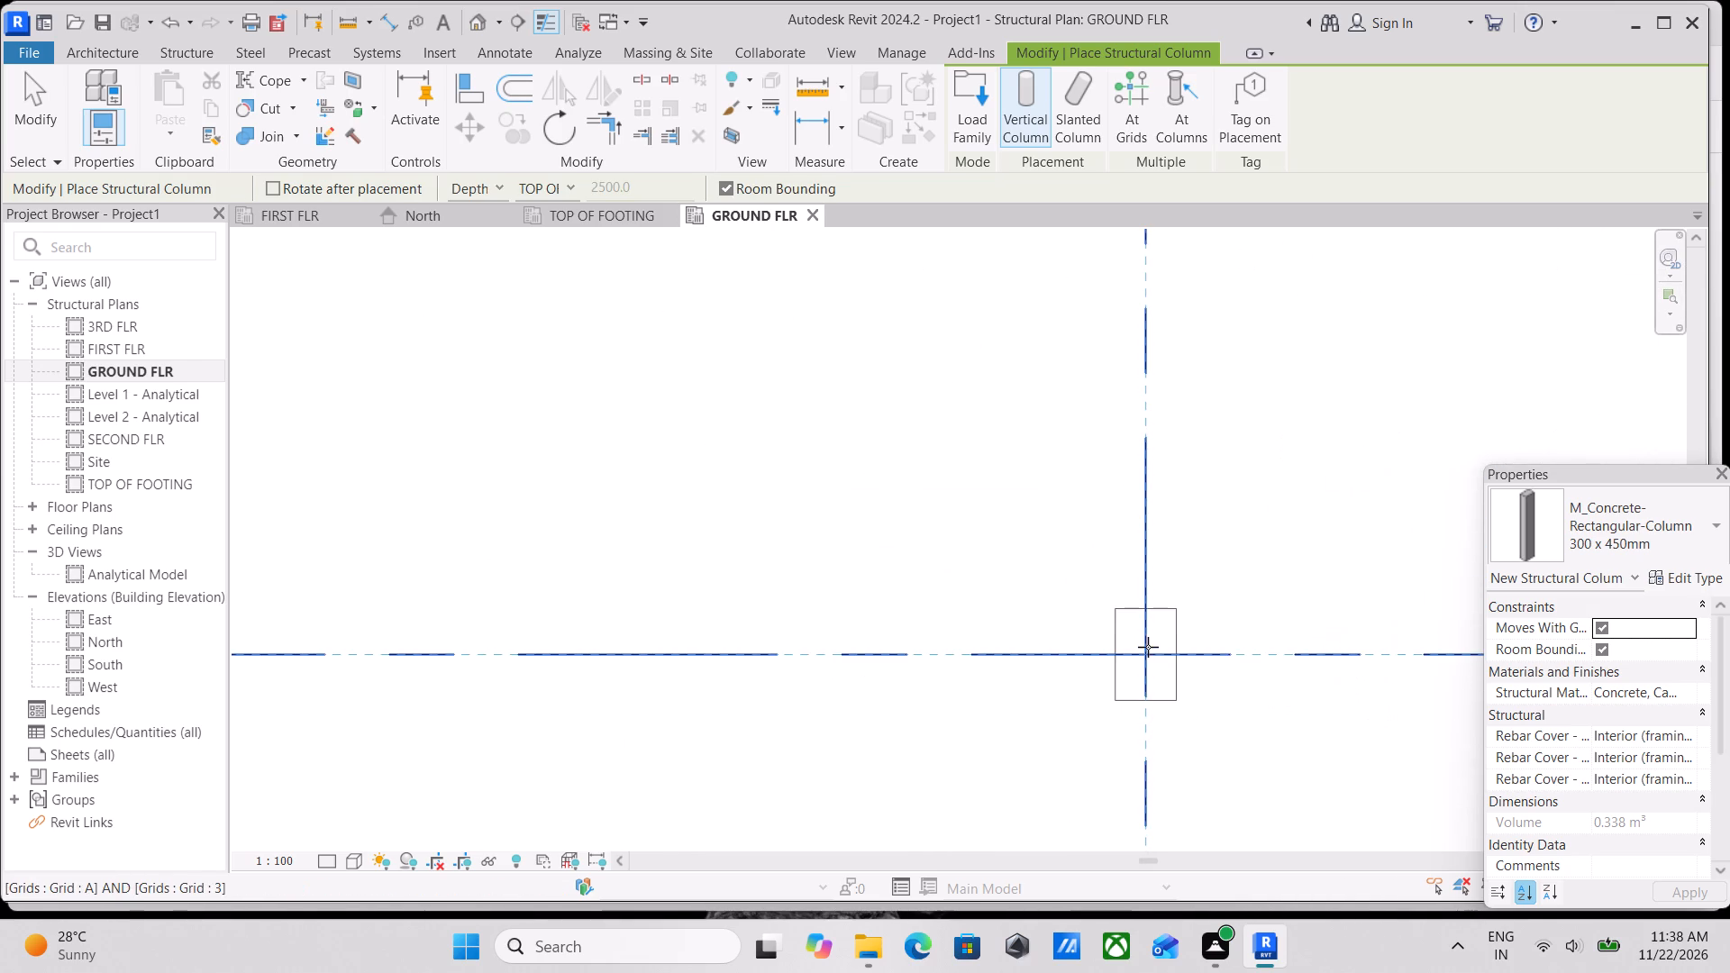
click(1148, 647)
scroll(1233, 600, down, 3)
middle_drag(1233, 600, 802, 698)
middle_drag(997, 677, 825, 692)
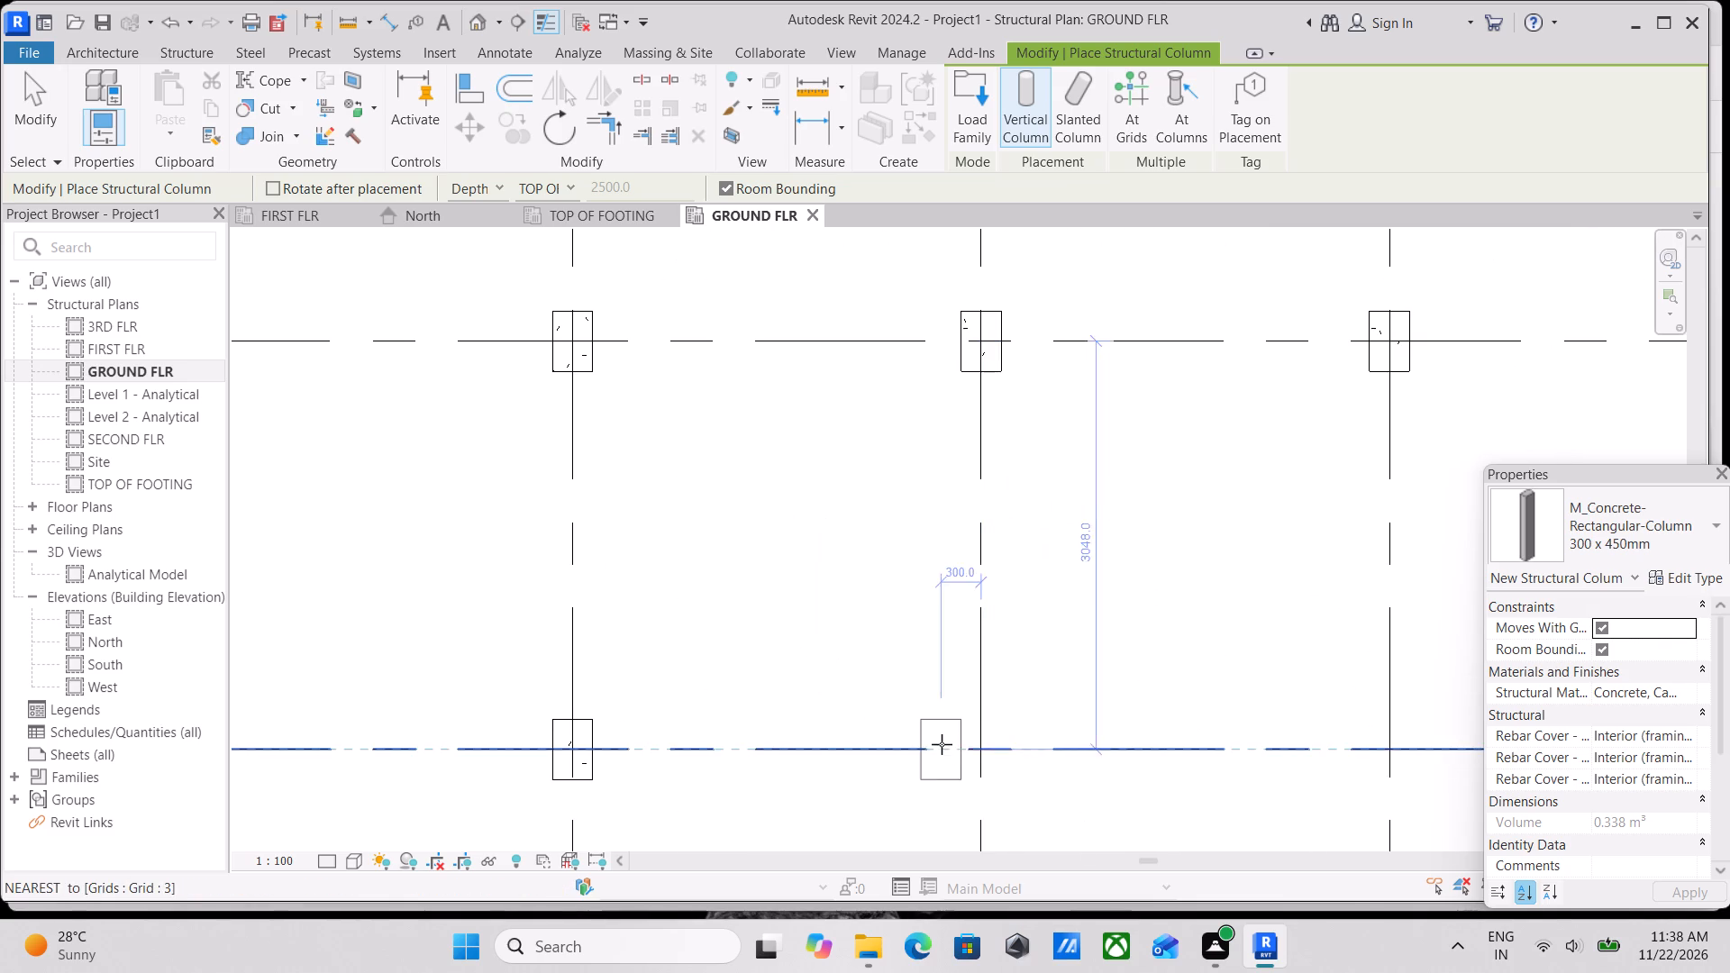
click(985, 757)
scroll(1132, 626, down, 2)
middle_drag(1132, 626, 911, 665)
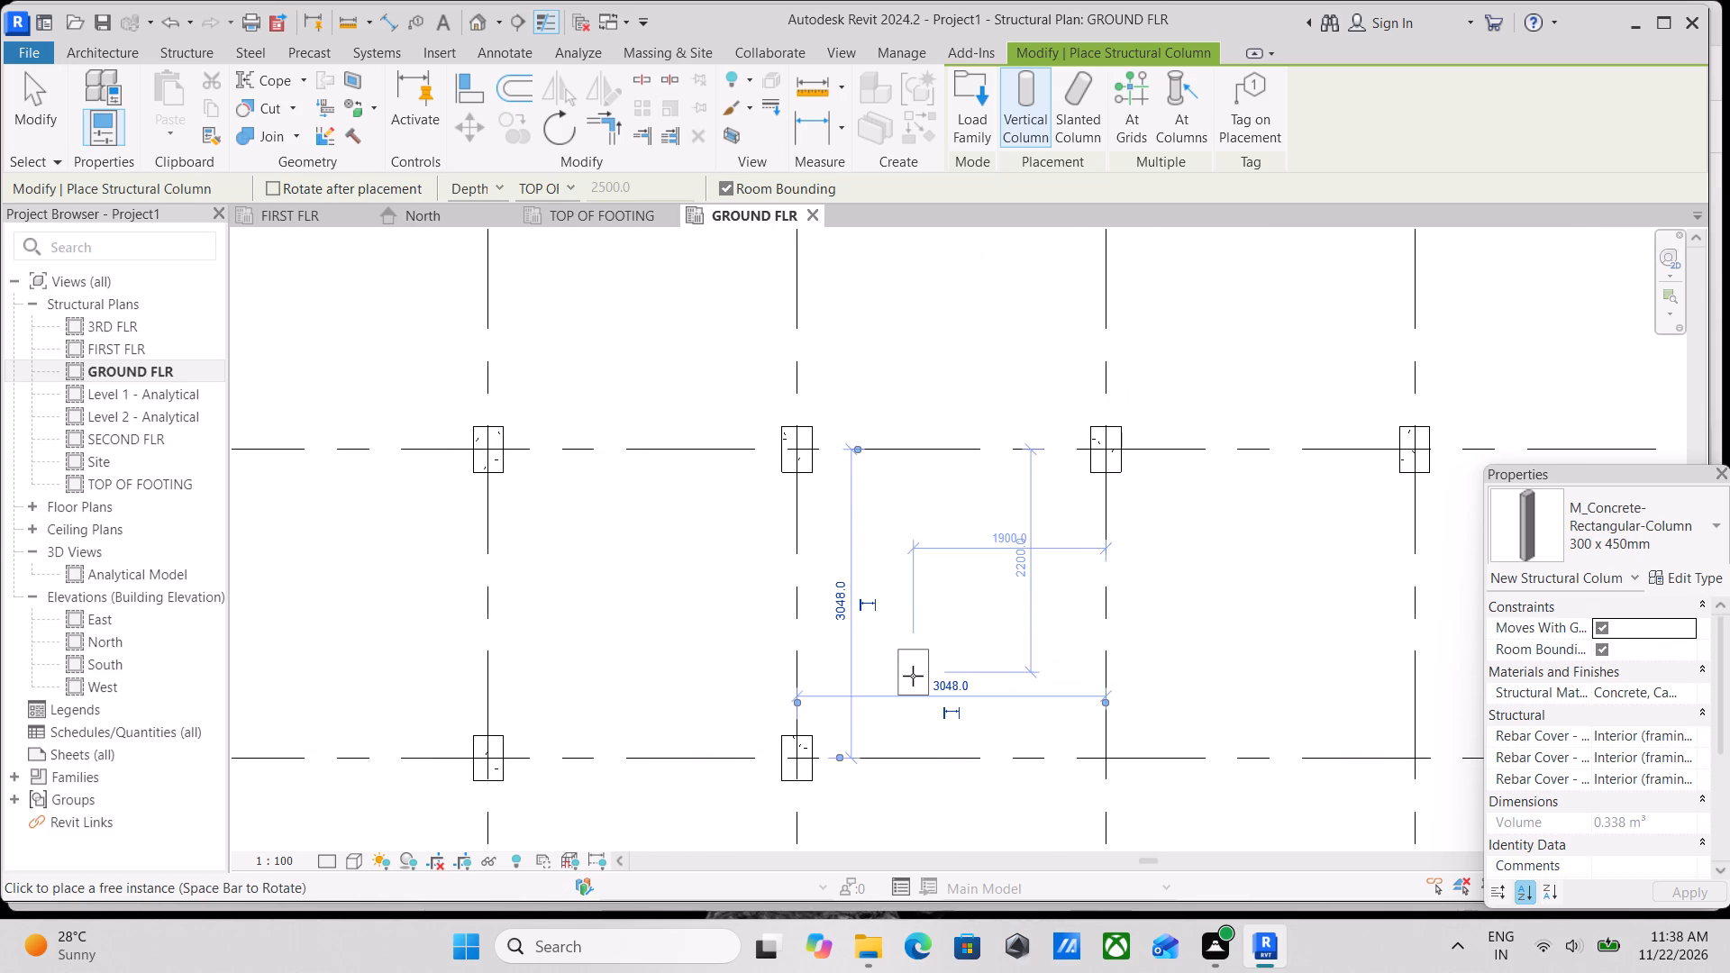
scroll(1096, 793, up, 2)
middle_drag(1071, 773, 1018, 665)
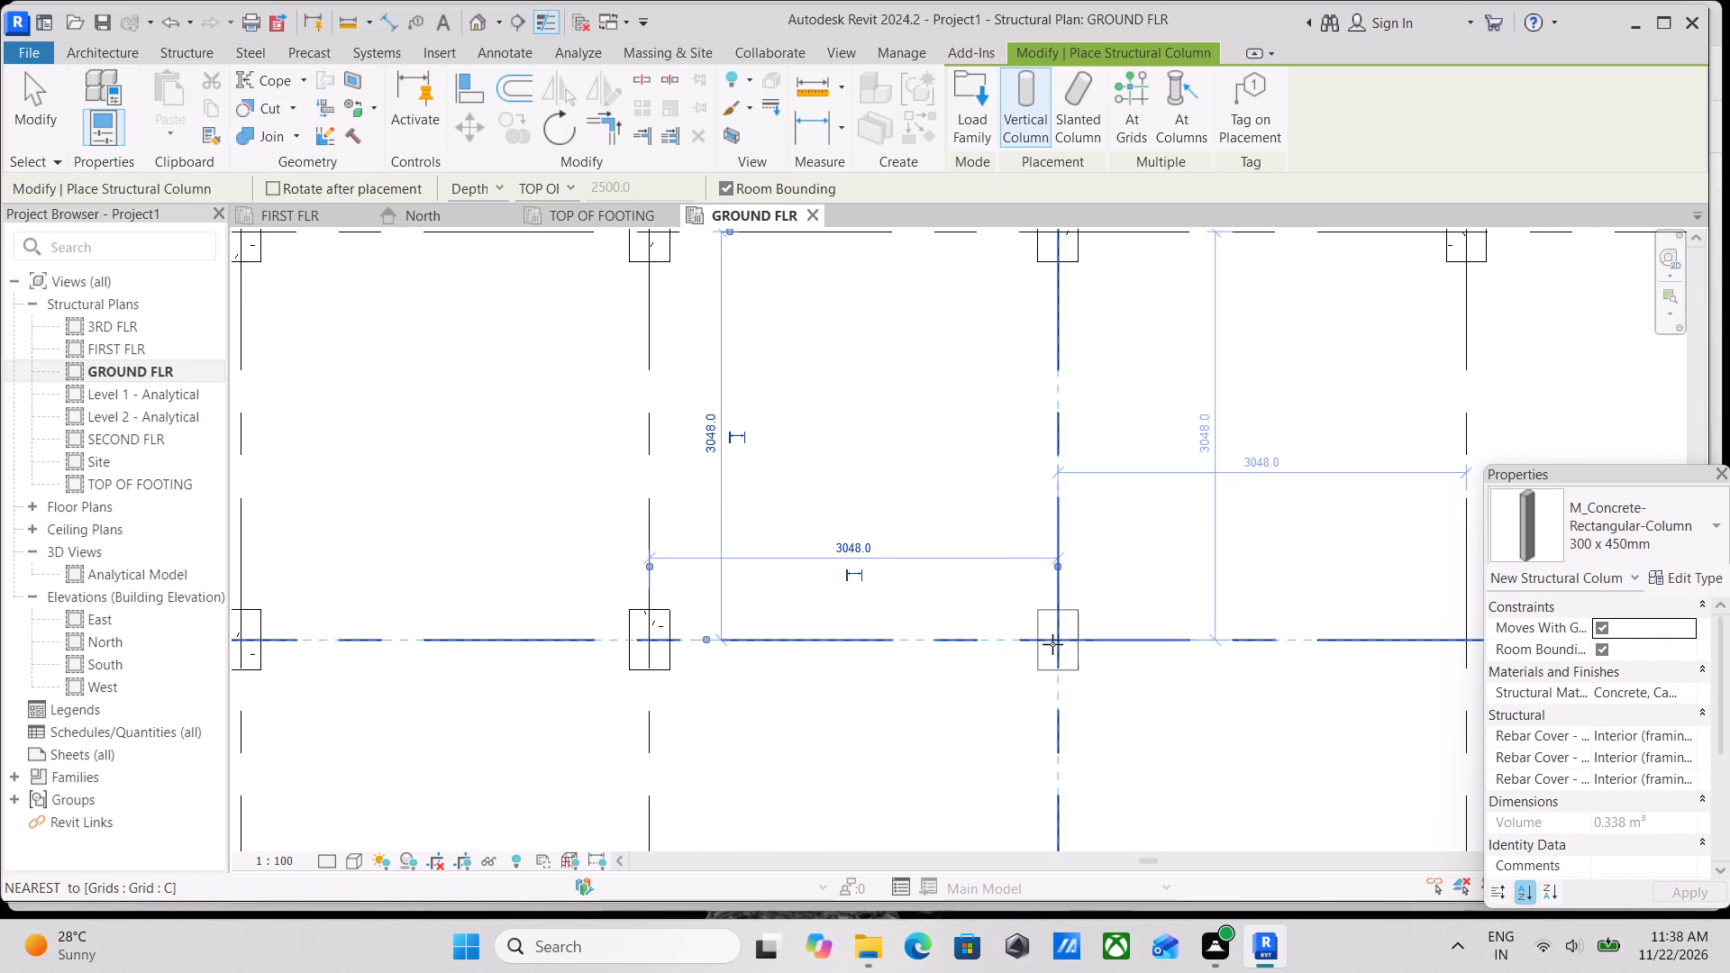
click(1048, 639)
scroll(1140, 587, down, 1)
middle_drag(1140, 587, 988, 640)
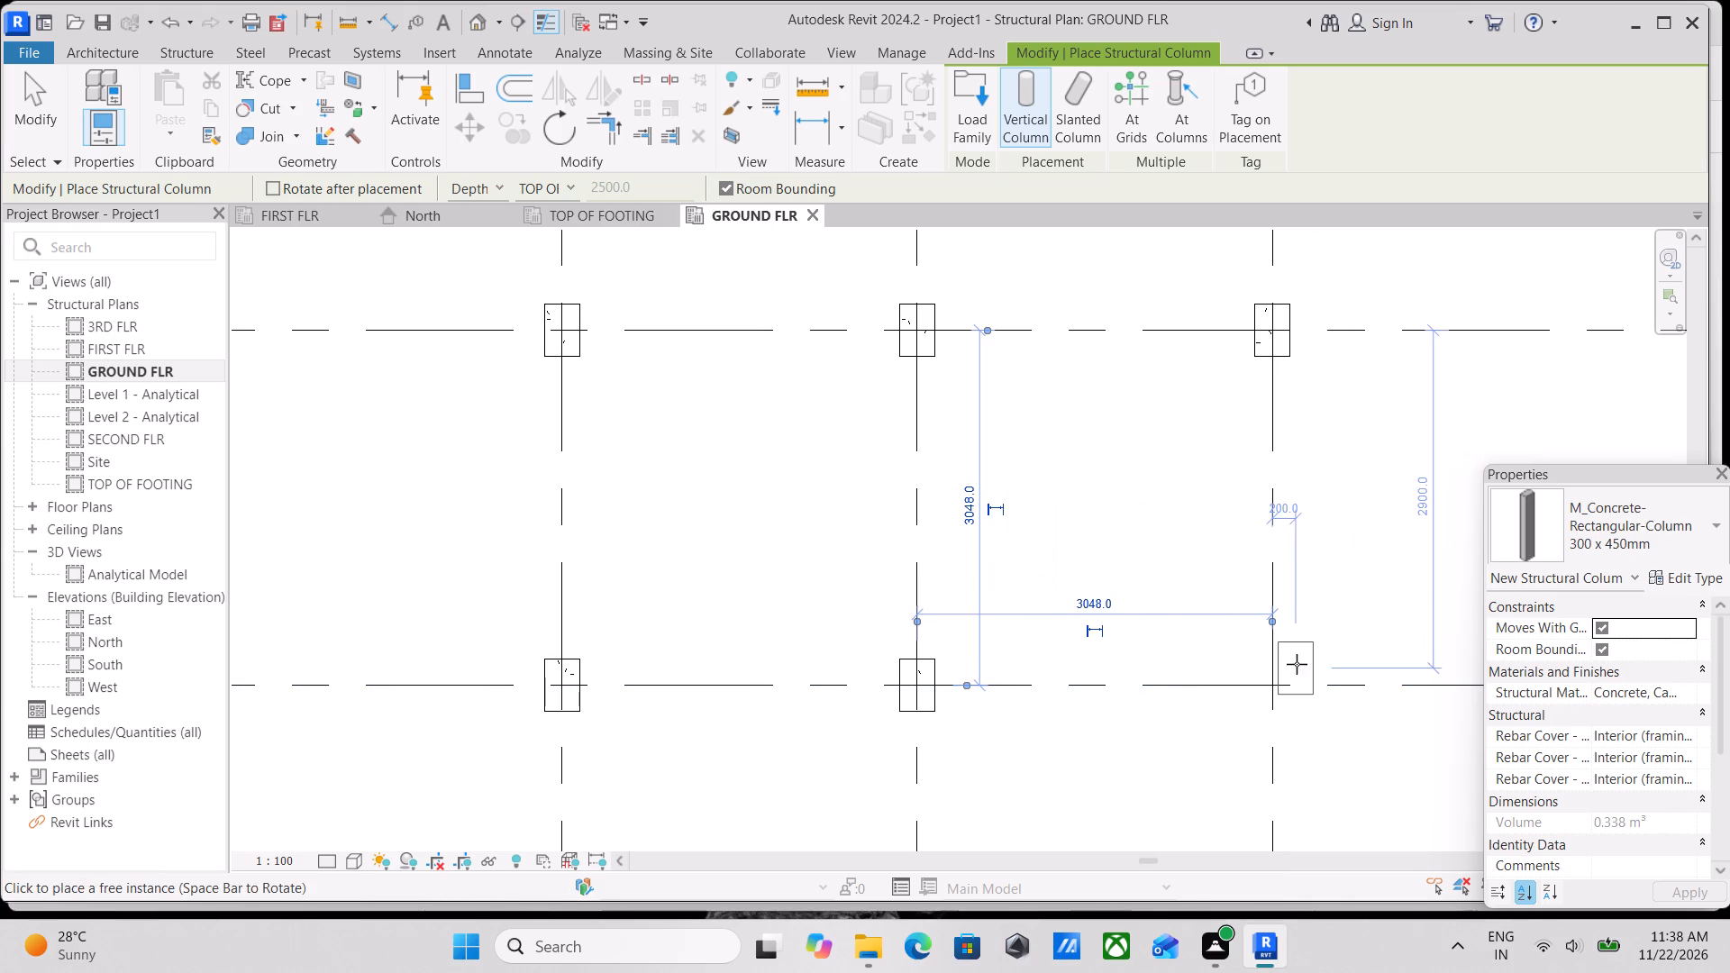
click(1277, 684)
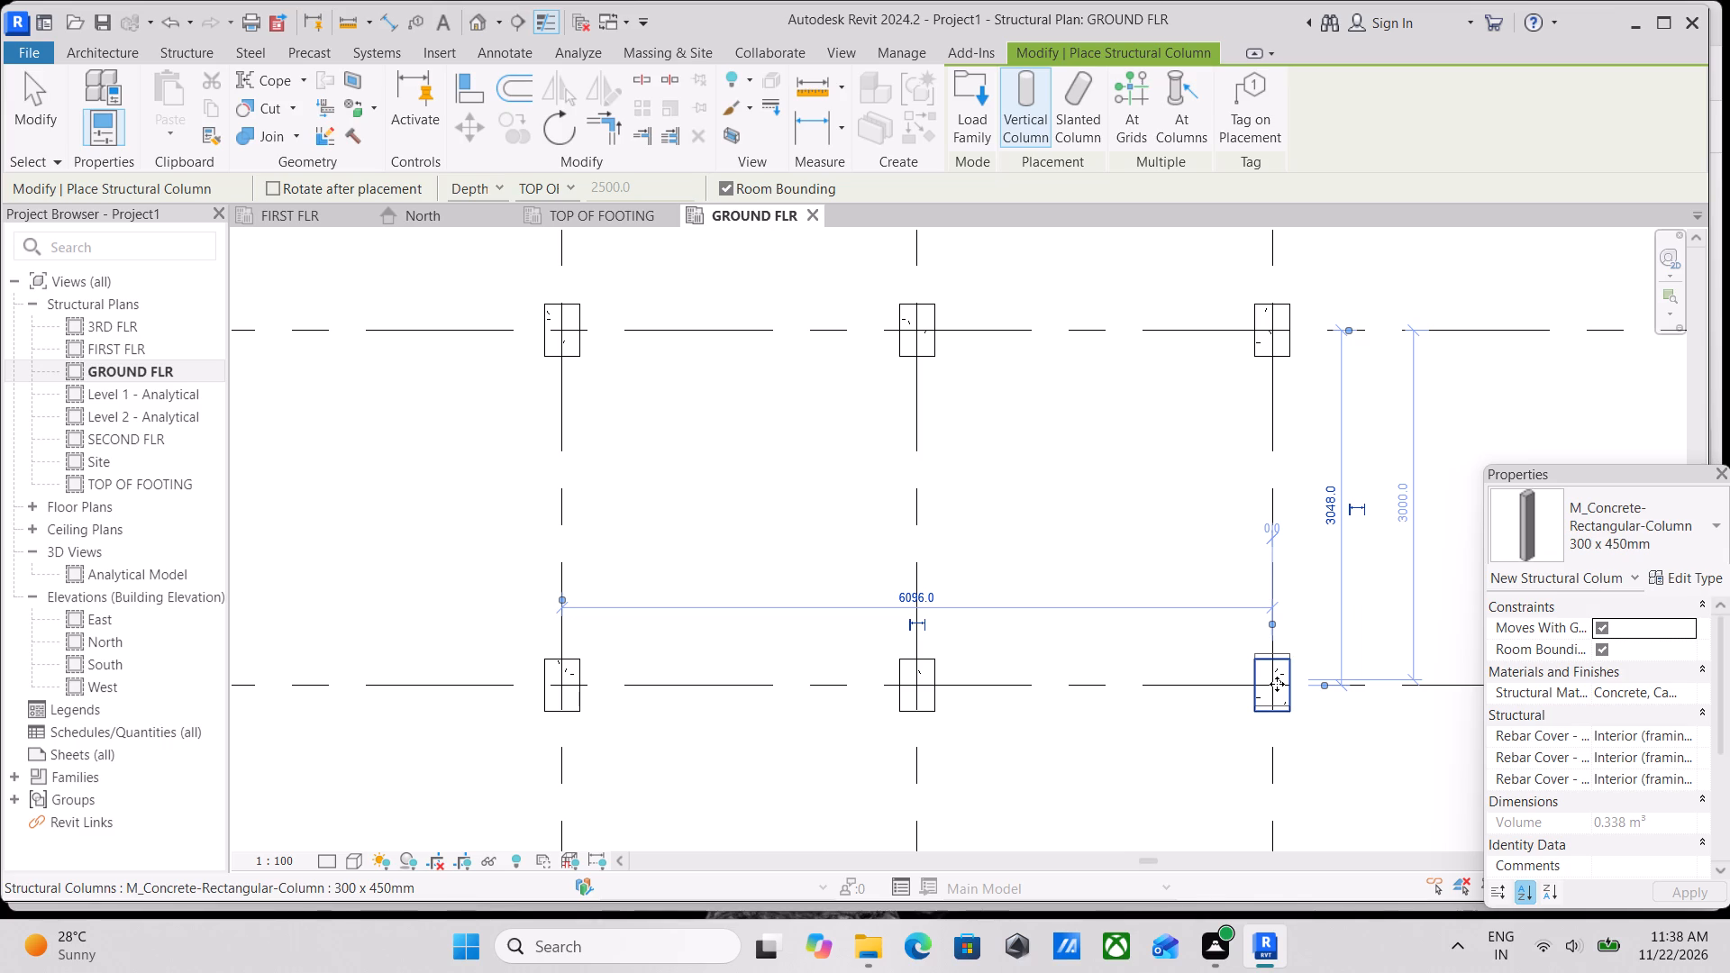
Place 300 x 450mm concrete rectangular columns along grid 4 at its intersections with grids D, C, B and A.
scroll(1277, 684, up, 2)
scroll(1277, 678, down, 4)
middle_drag(1134, 616, 827, 585)
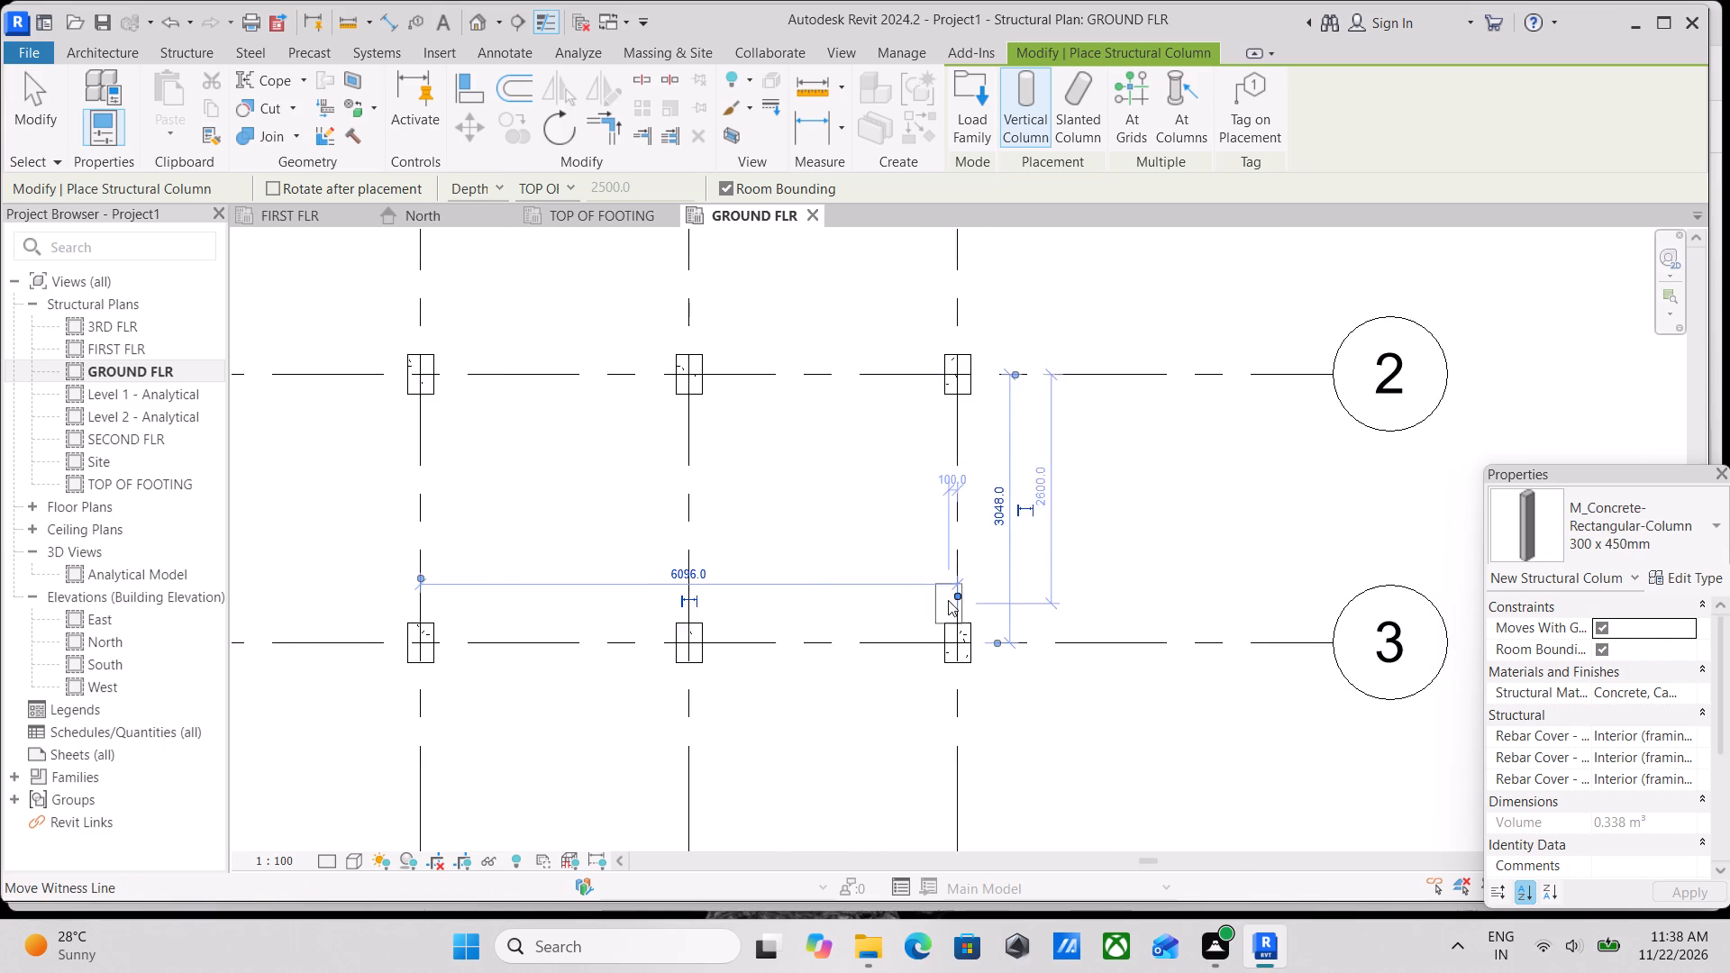
scroll(948, 601, down, 7)
middle_drag(918, 640, 938, 514)
scroll(955, 589, up, 4)
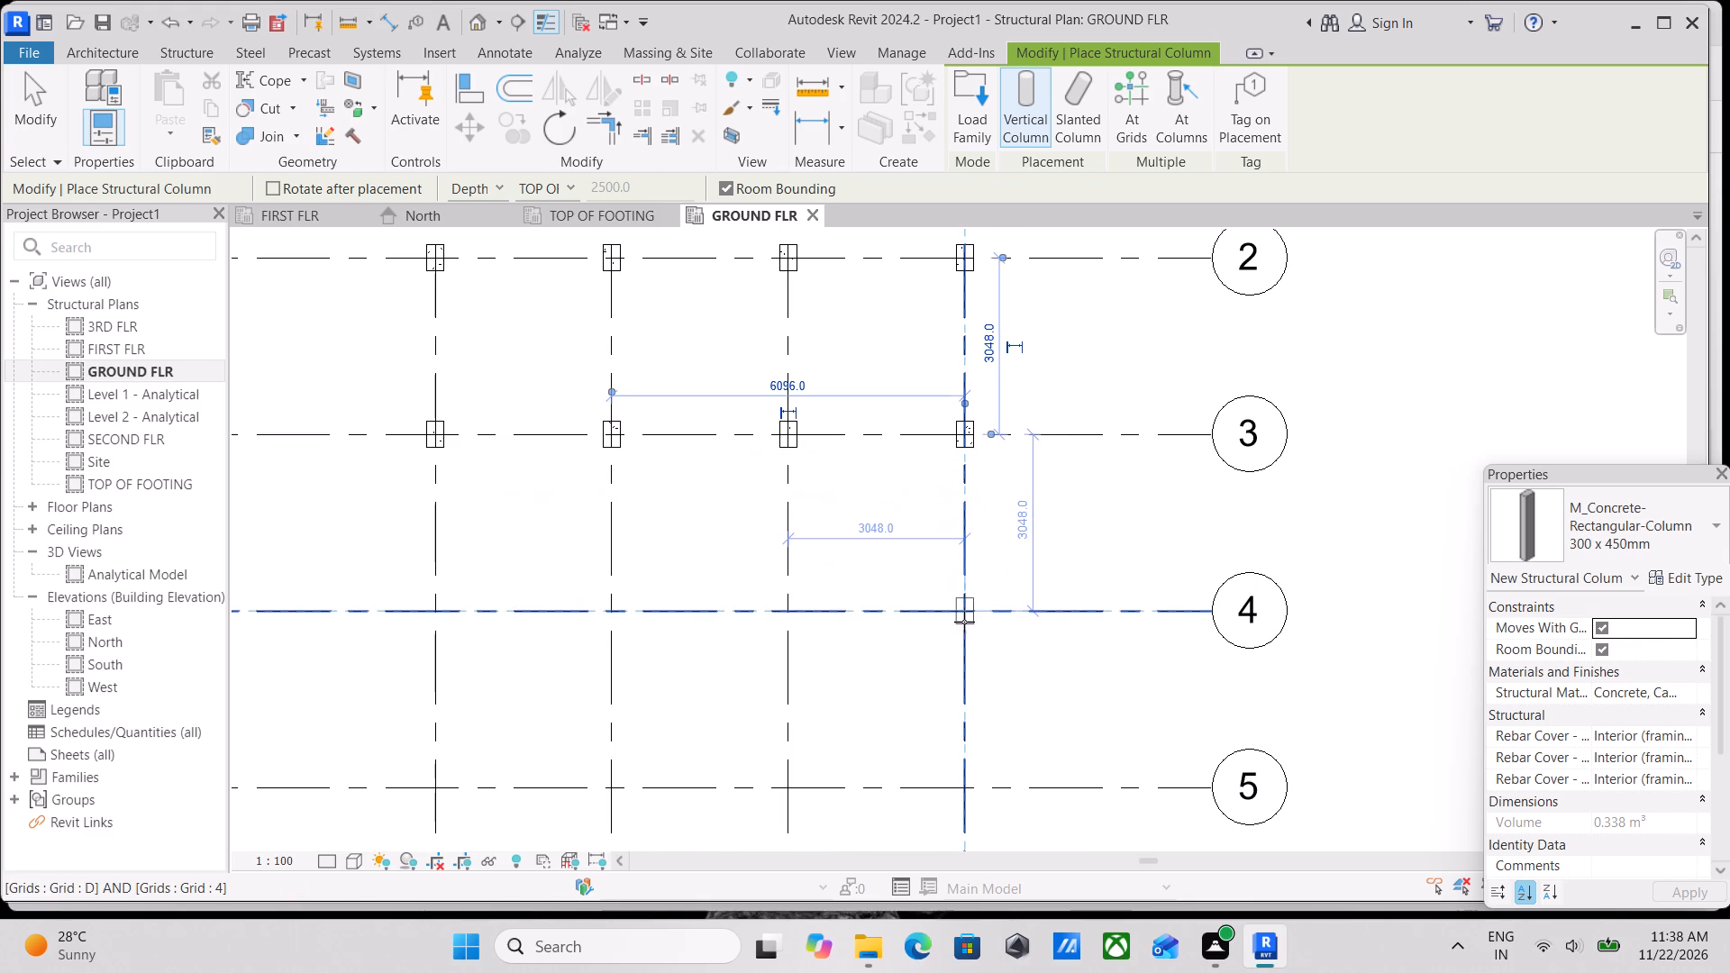
click(967, 603)
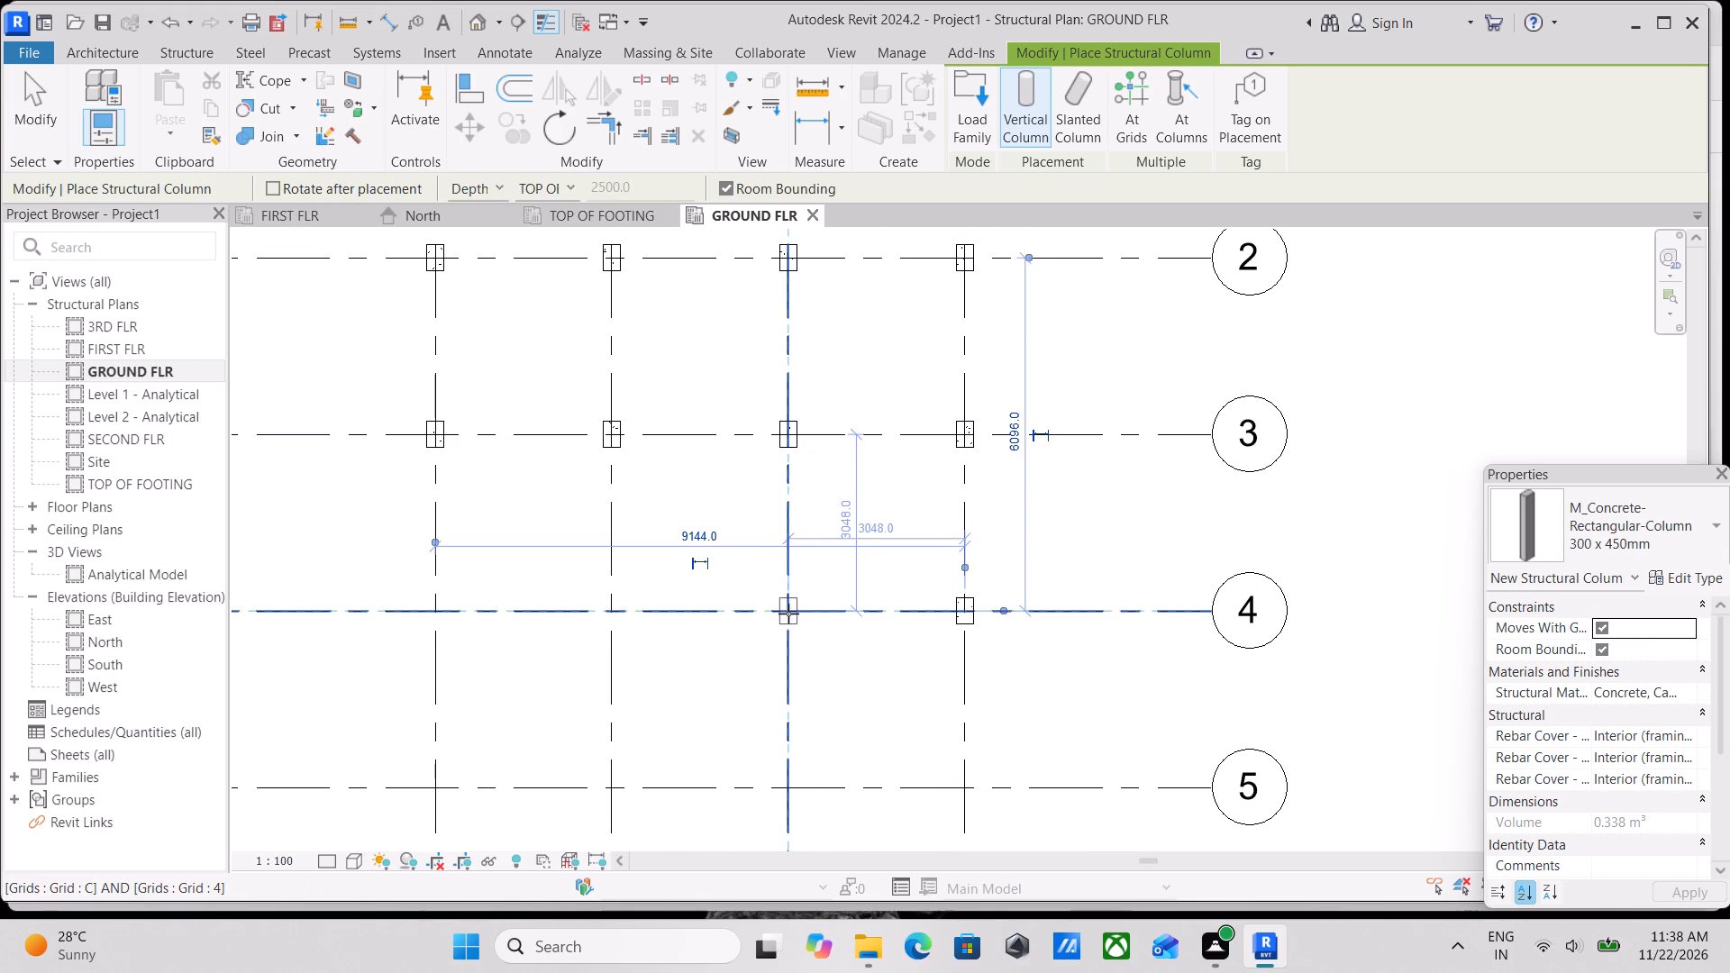
click(788, 614)
middle_drag(696, 635, 820, 658)
click(742, 639)
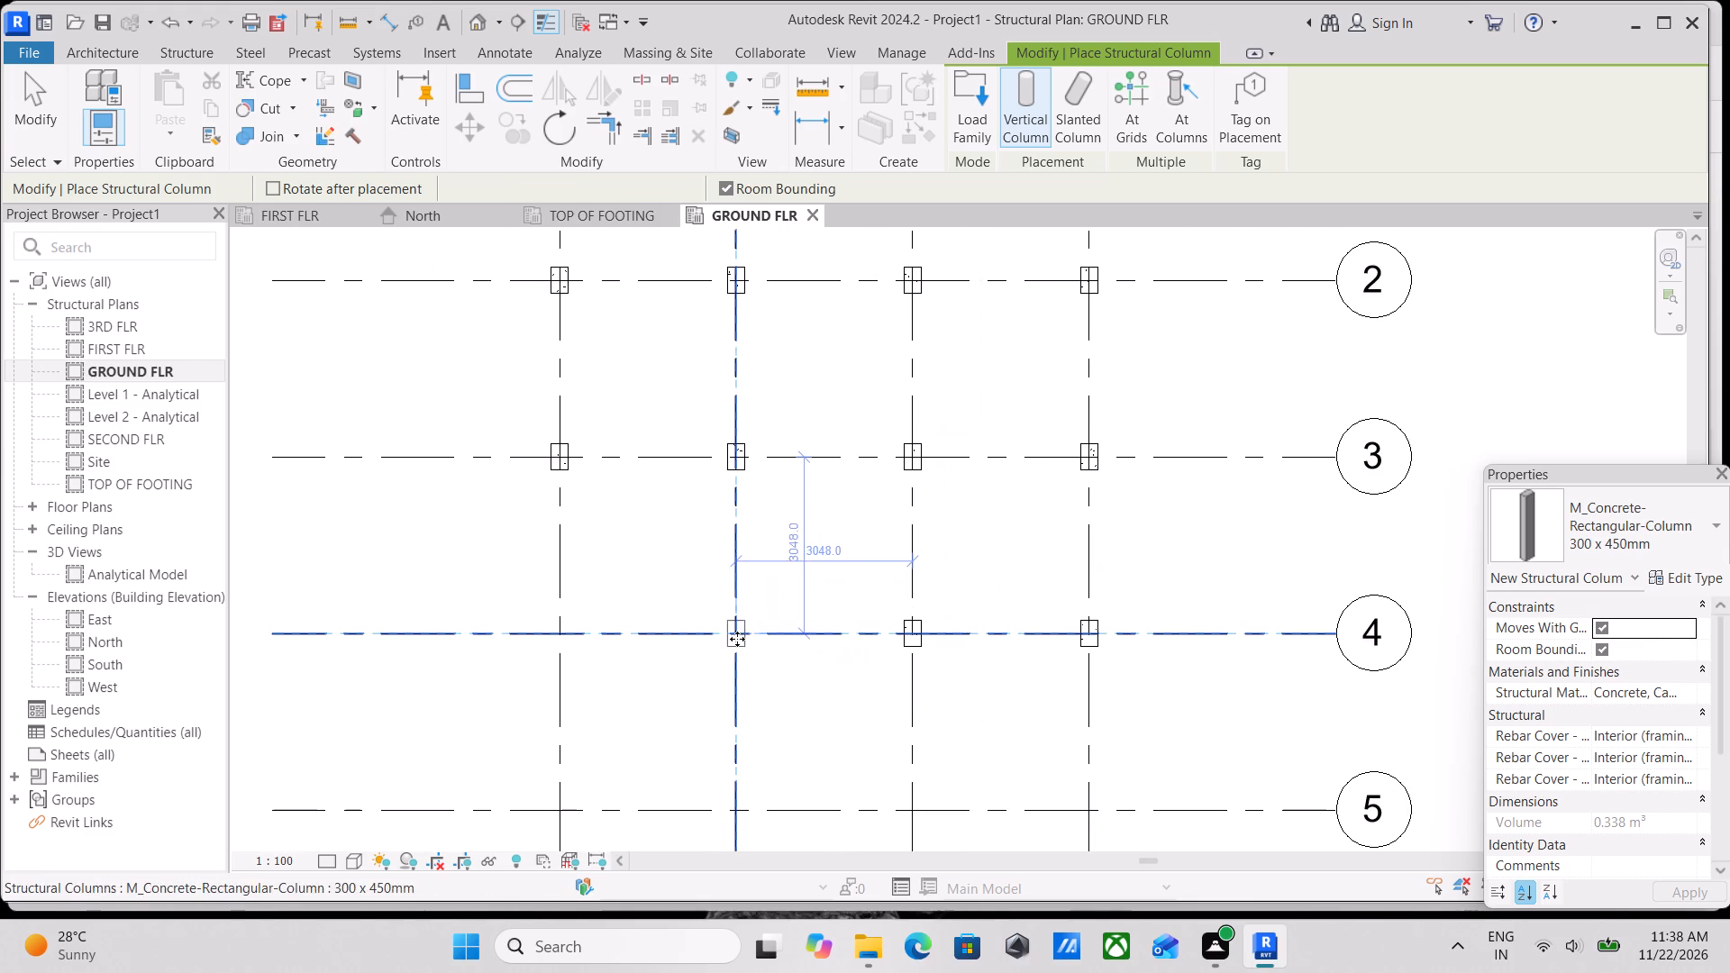
click(562, 638)
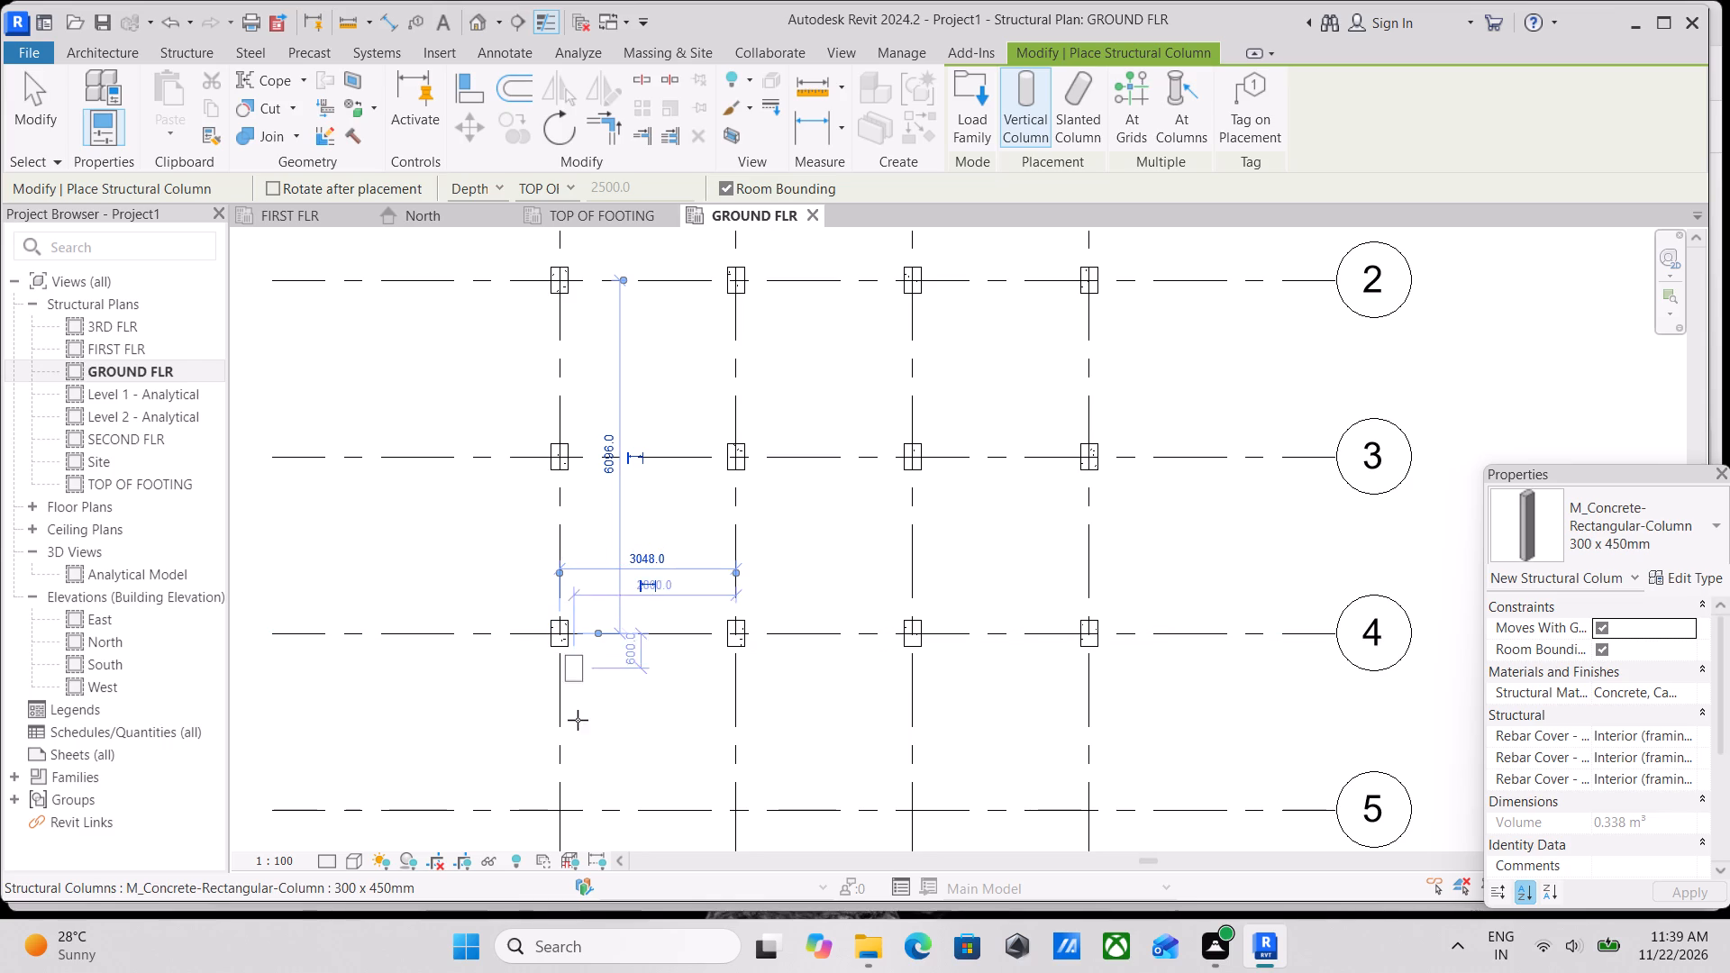
Place 300 x 450mm concrete rectangular columns along grid 5 at its intersections with grids A, B, C and D.
middle_drag(581, 799, 579, 656)
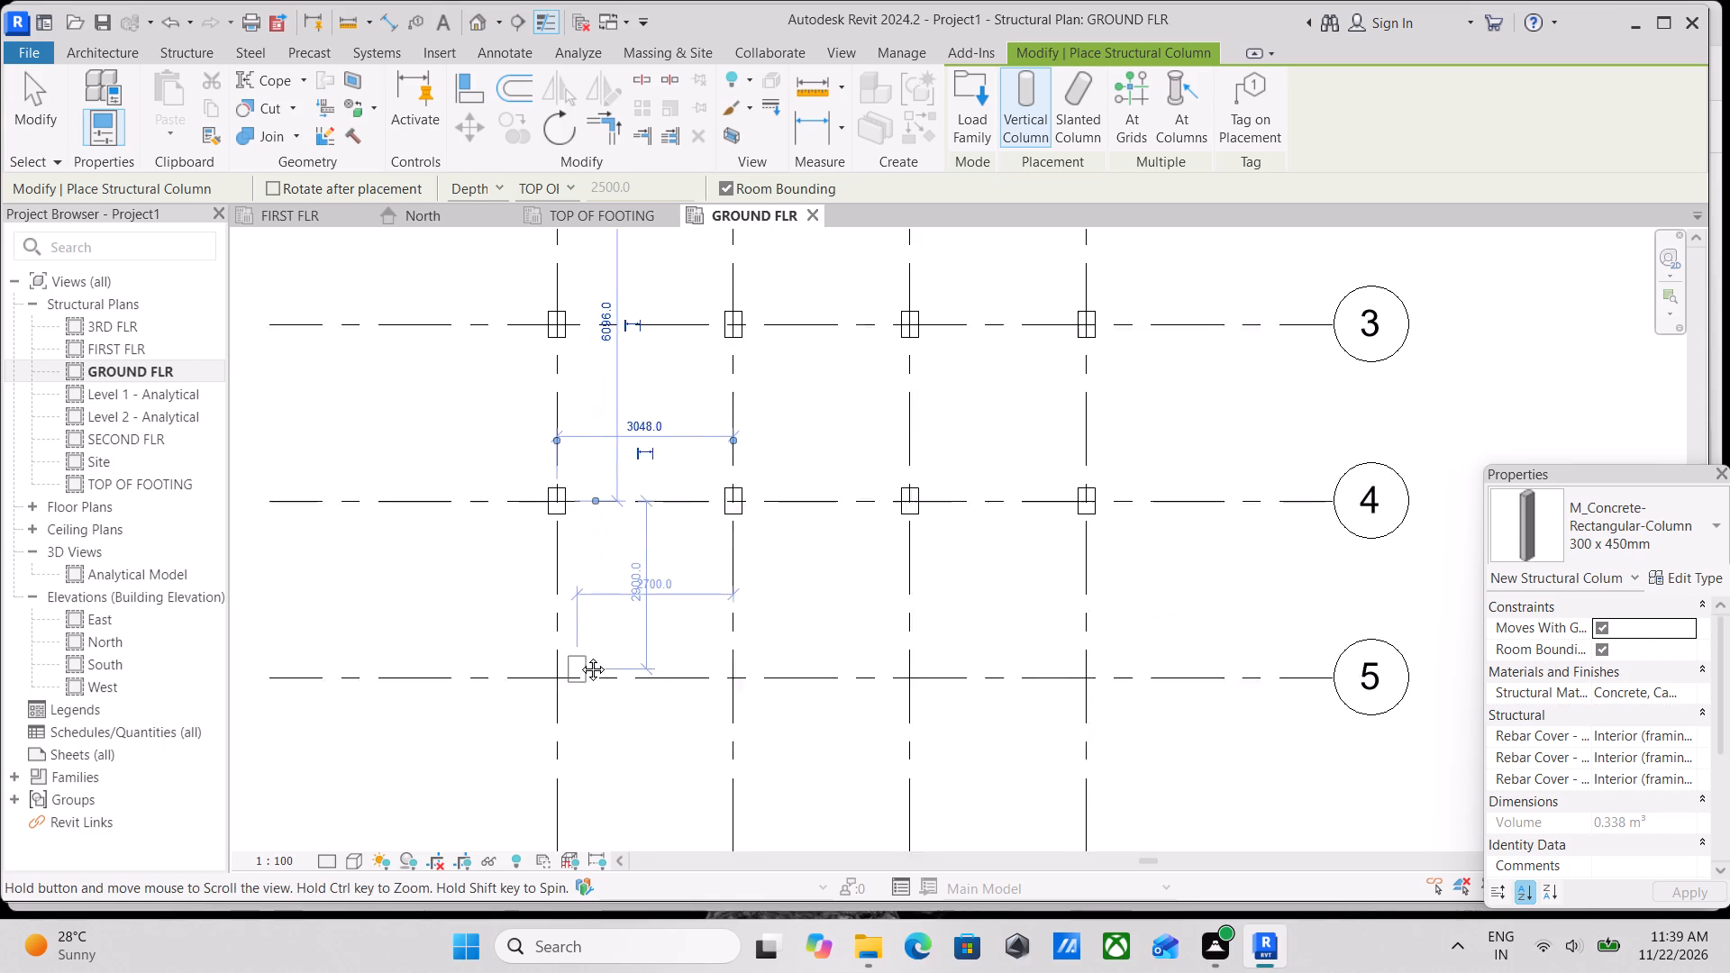
middle_drag(579, 656, 584, 634)
middle_drag(584, 664, 624, 550)
scroll(624, 550, up, 4)
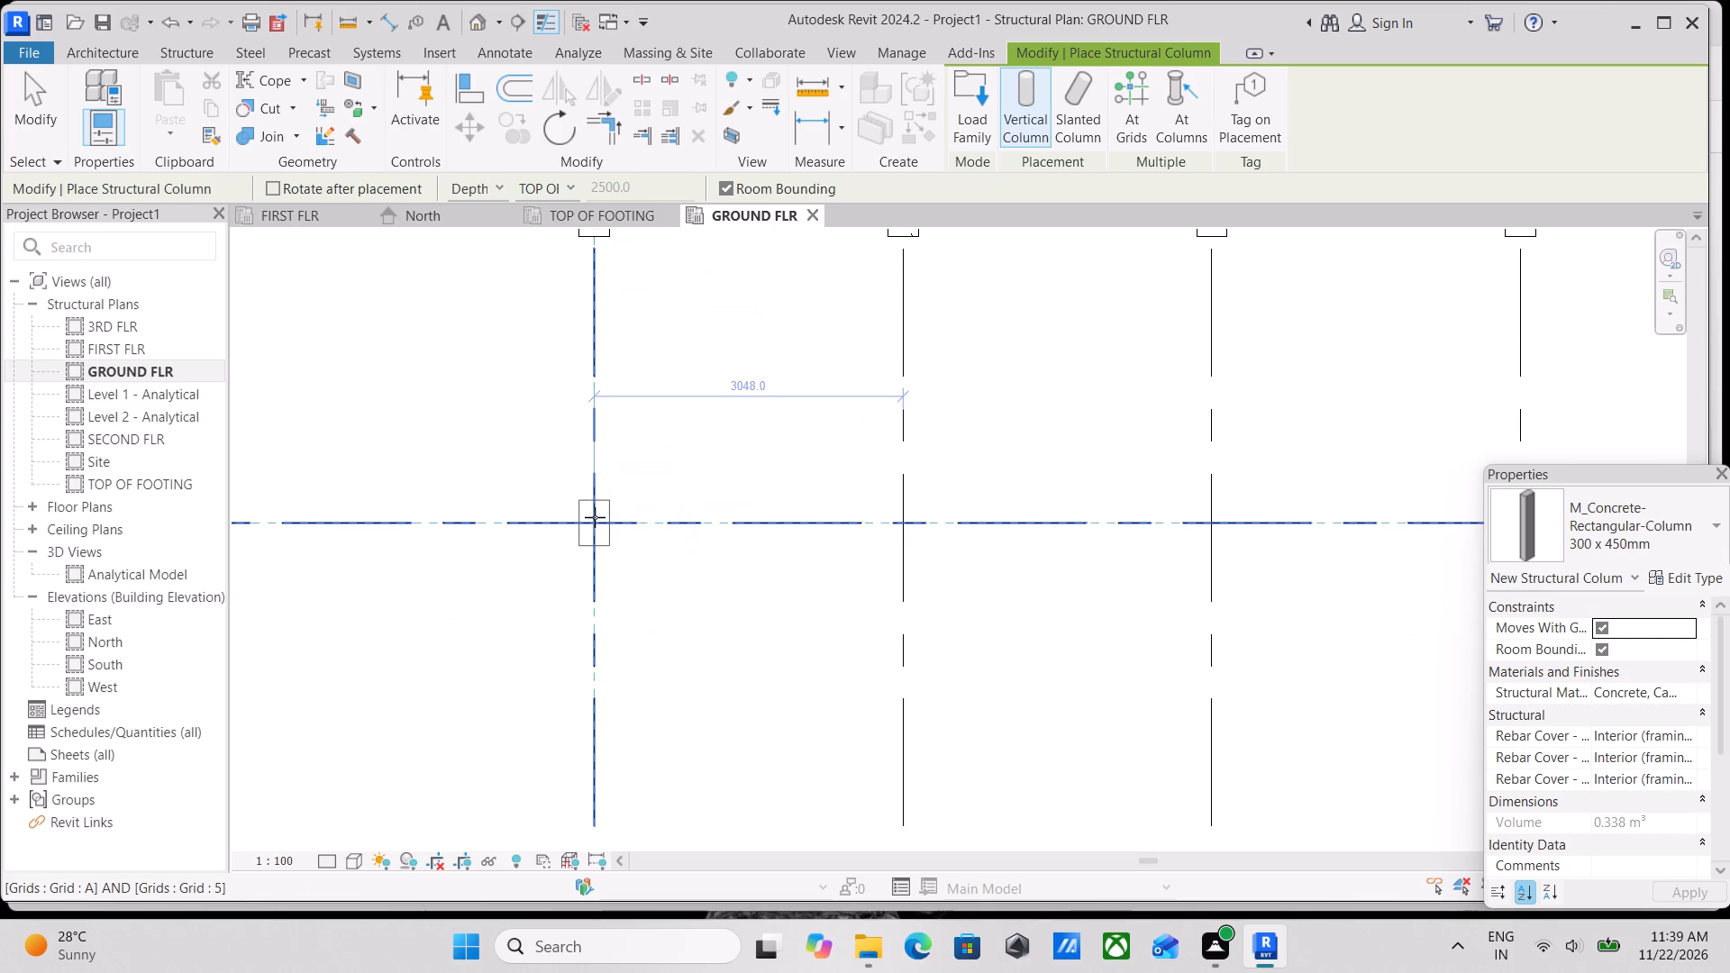
click(595, 517)
middle_drag(642, 498, 593, 687)
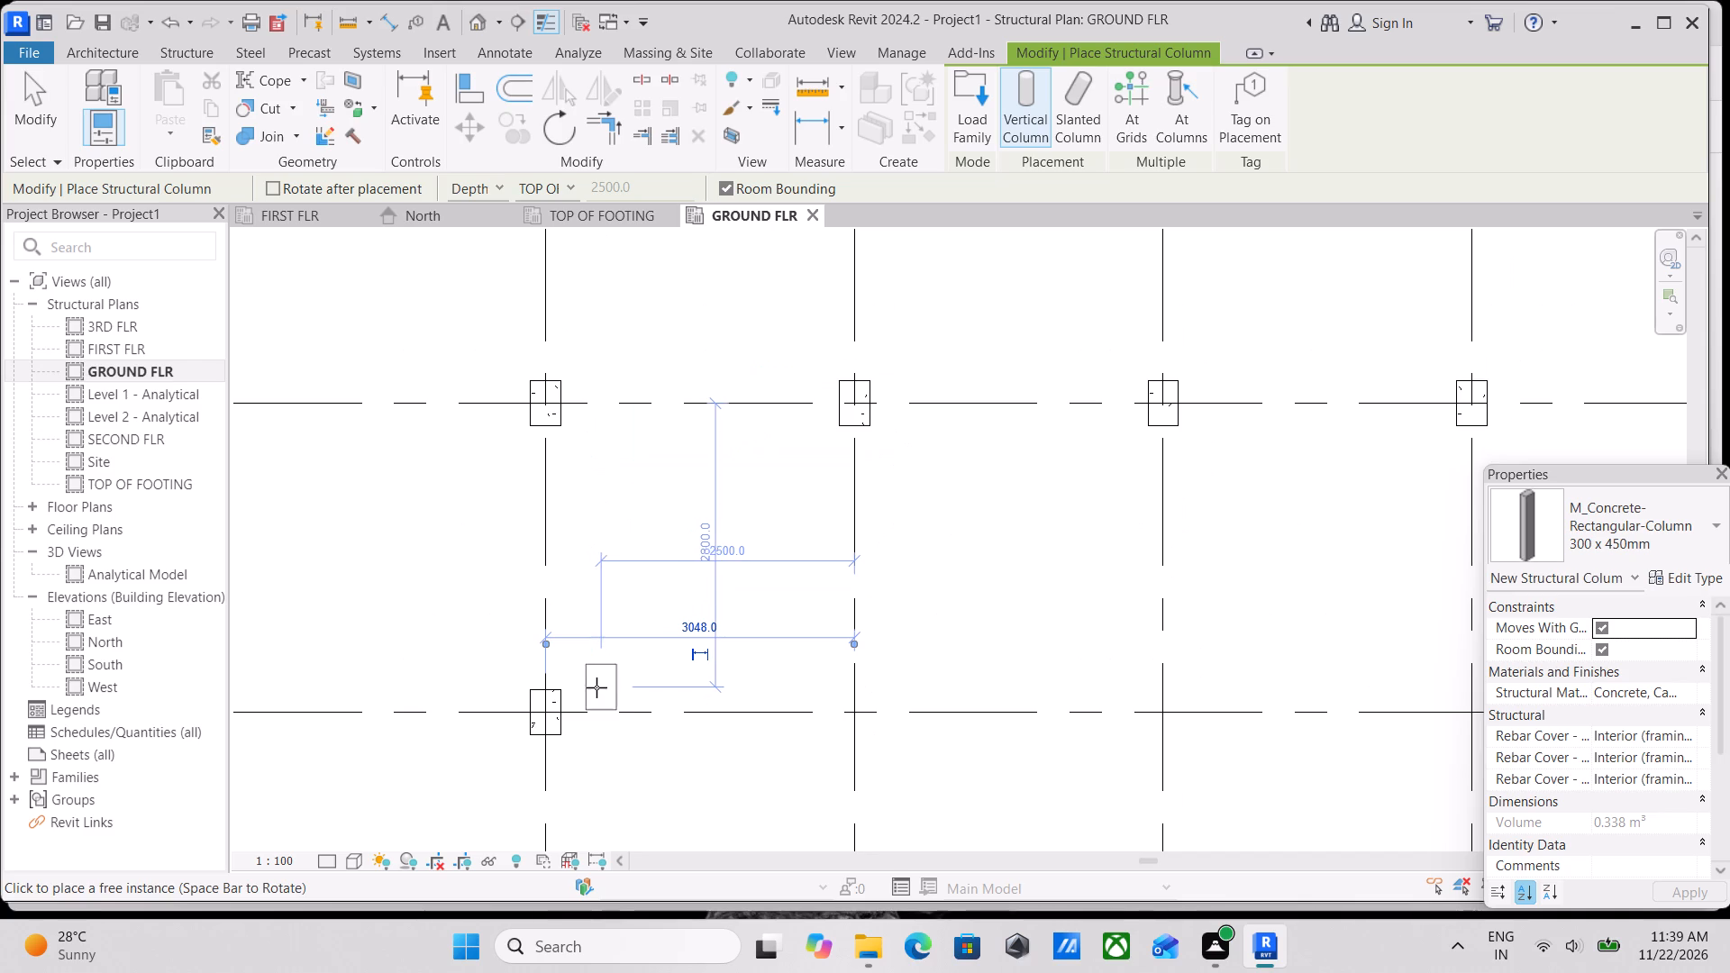
scroll(752, 707, up, 2)
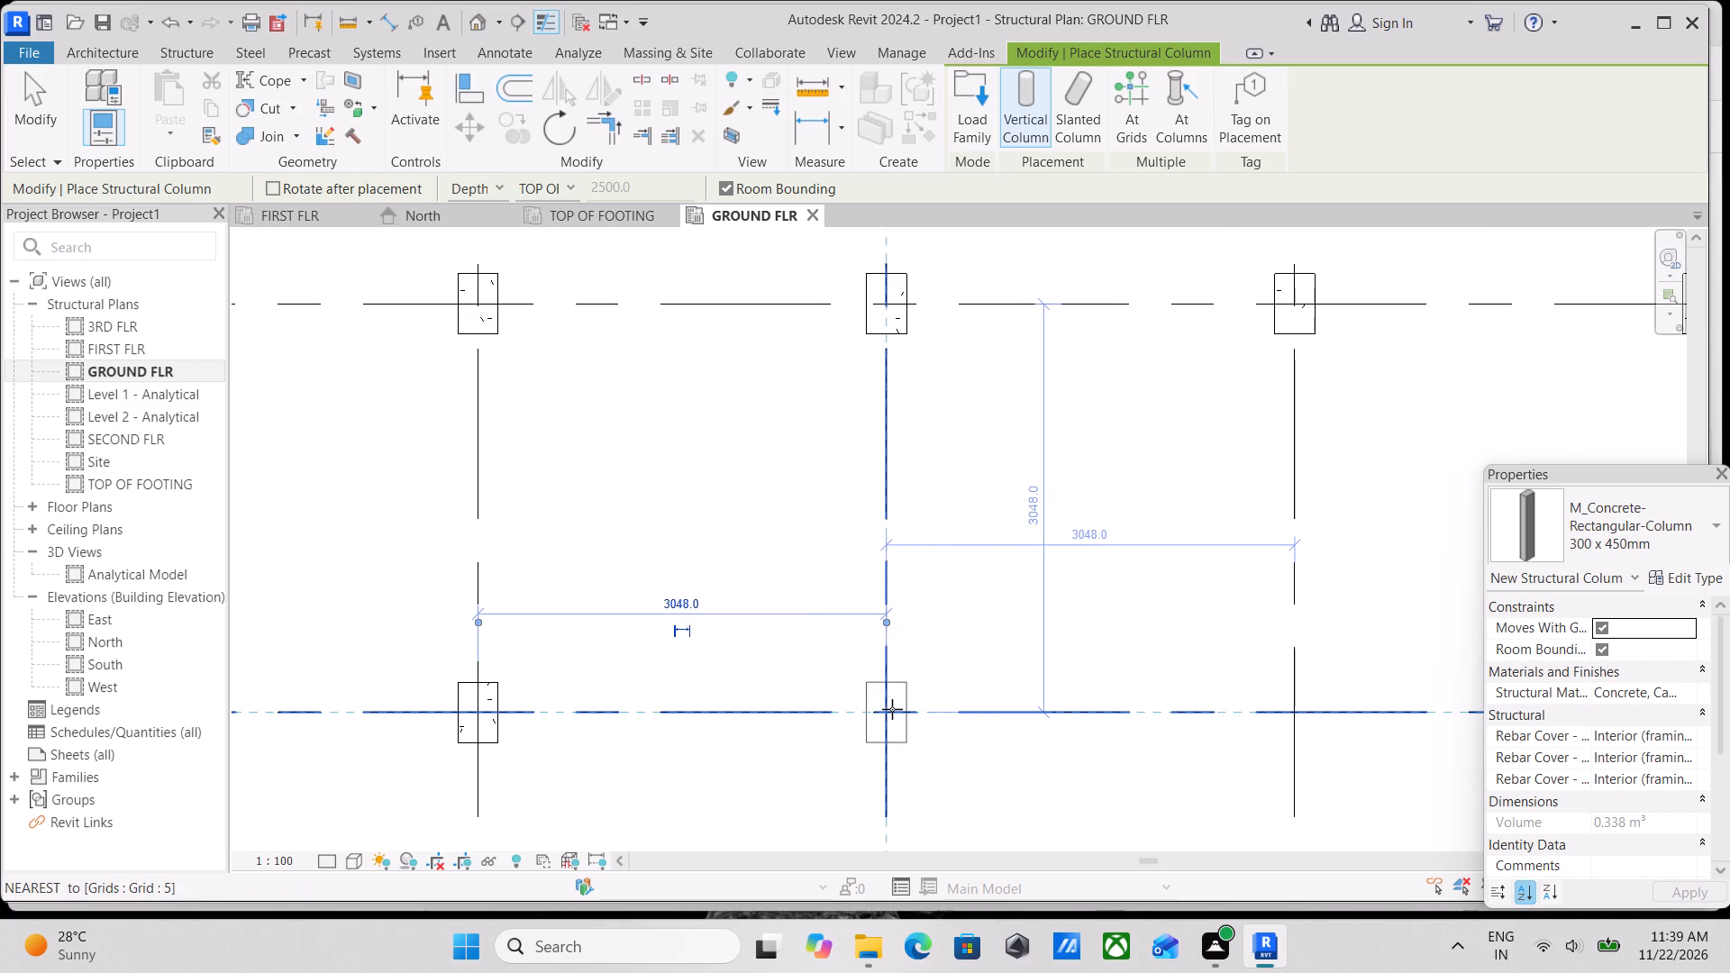
click(892, 708)
scroll(980, 668, down, 2)
middle_drag(980, 668, 803, 676)
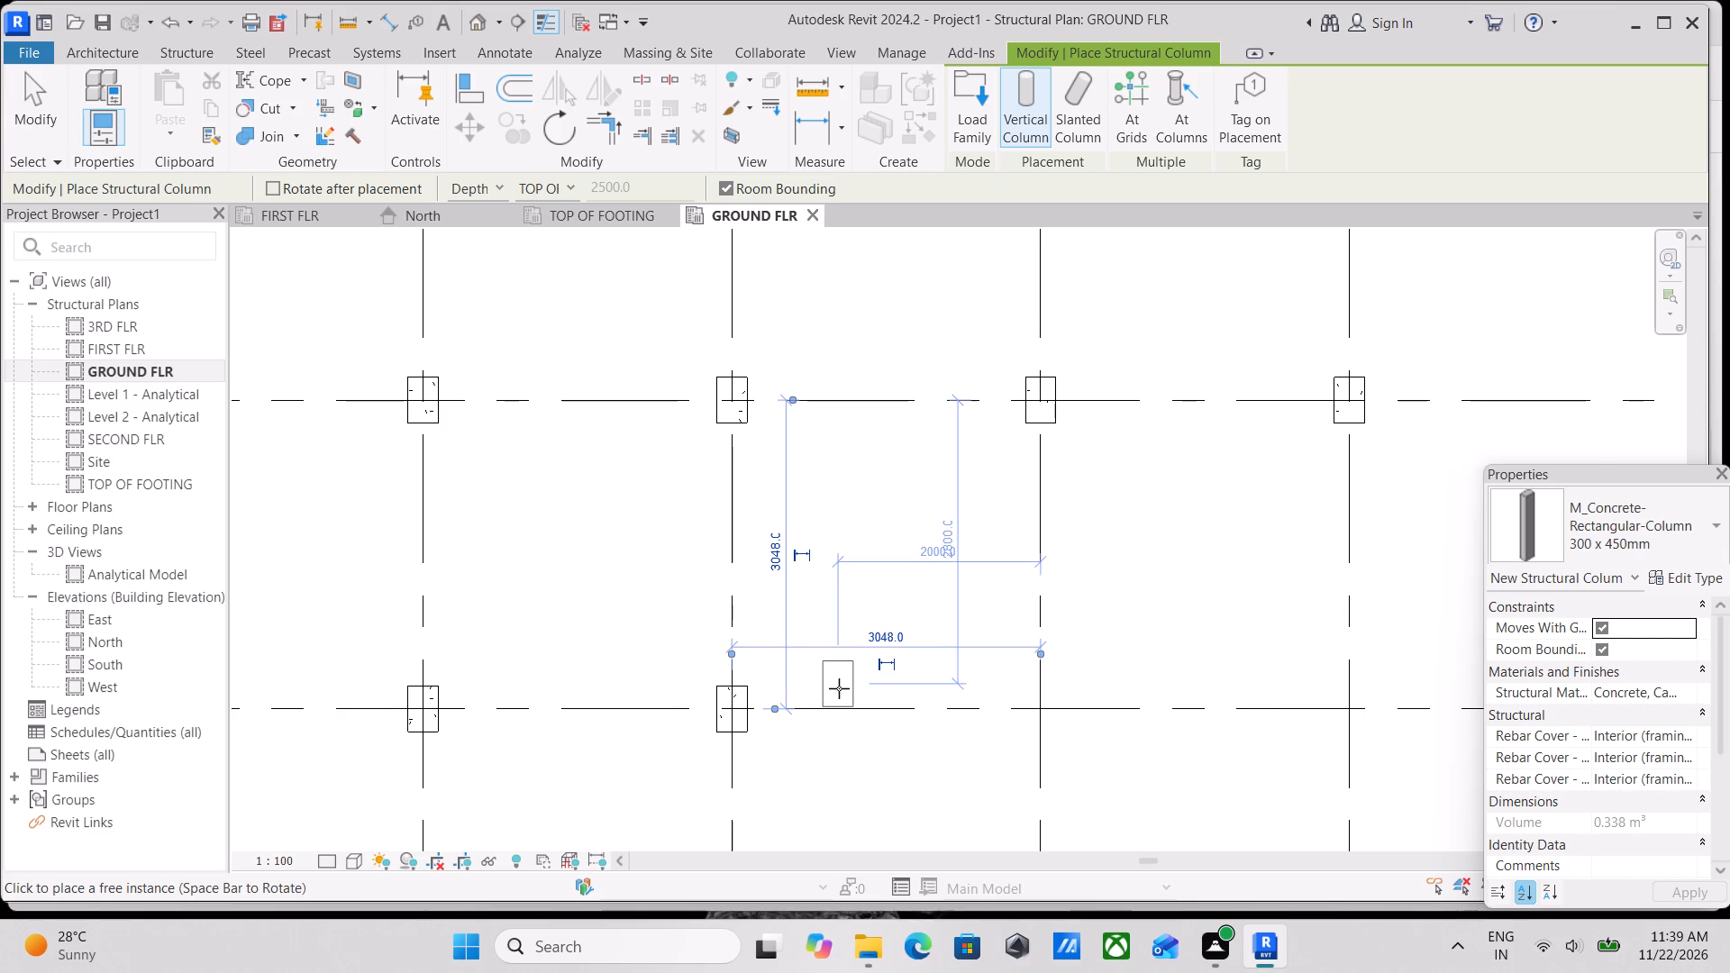
scroll(842, 693, up, 3)
scroll(921, 695, down, 2)
middle_drag(919, 693, 793, 707)
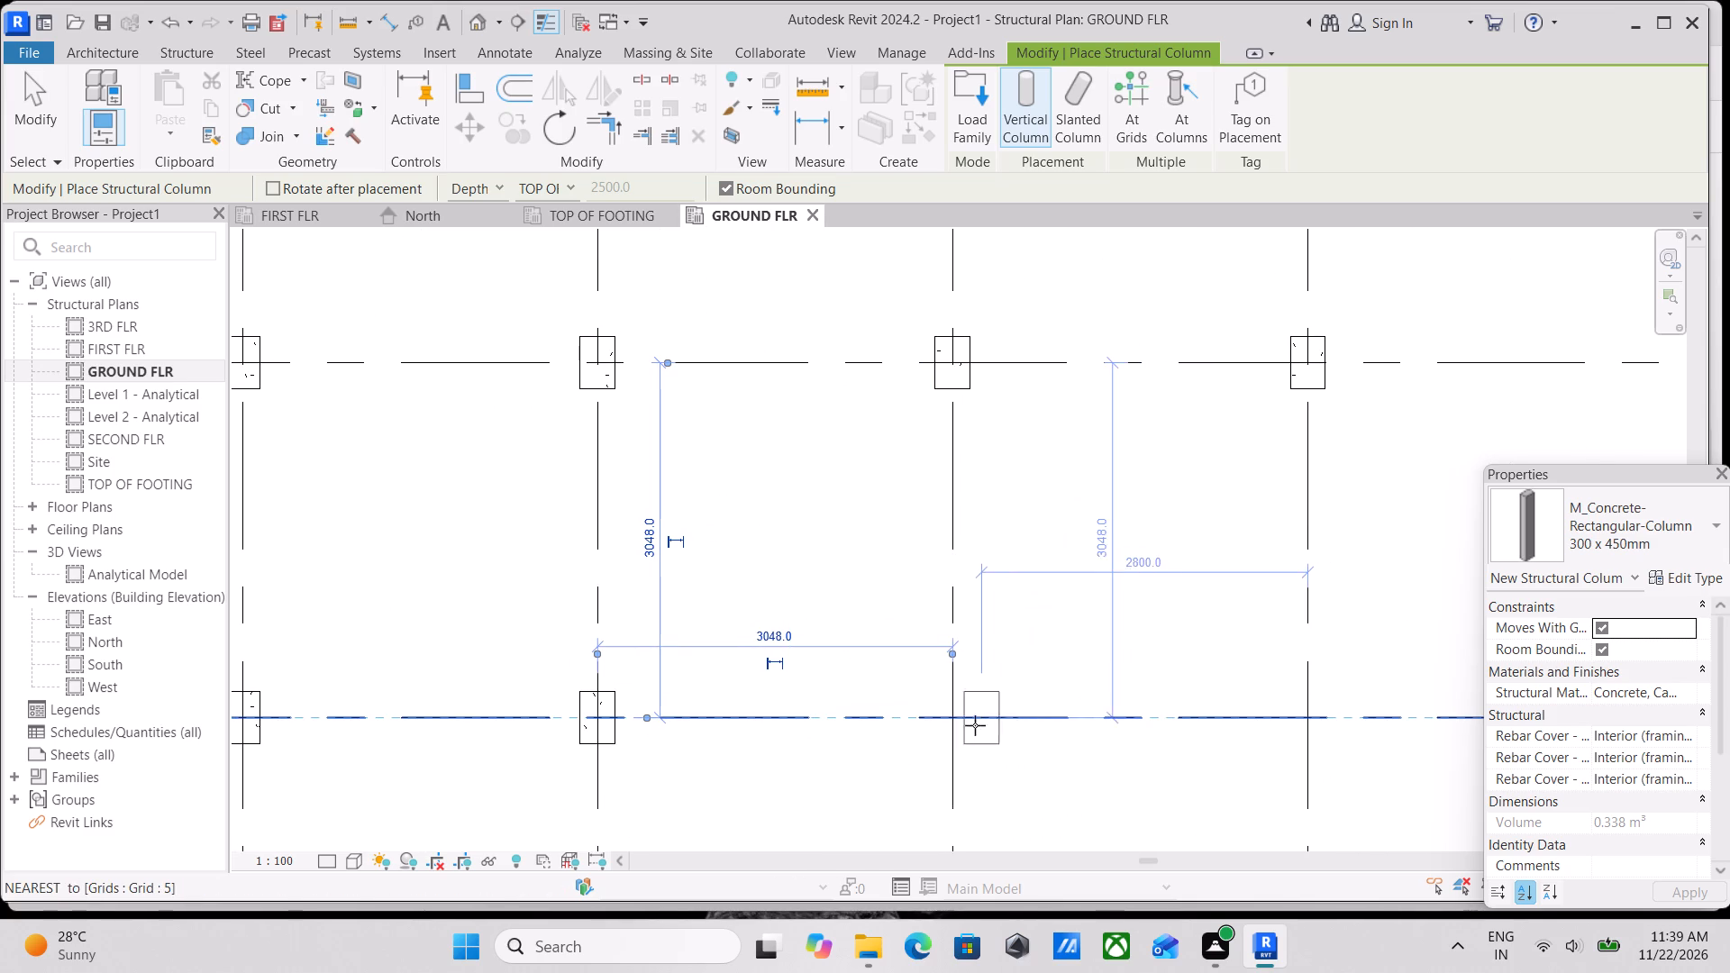
click(948, 717)
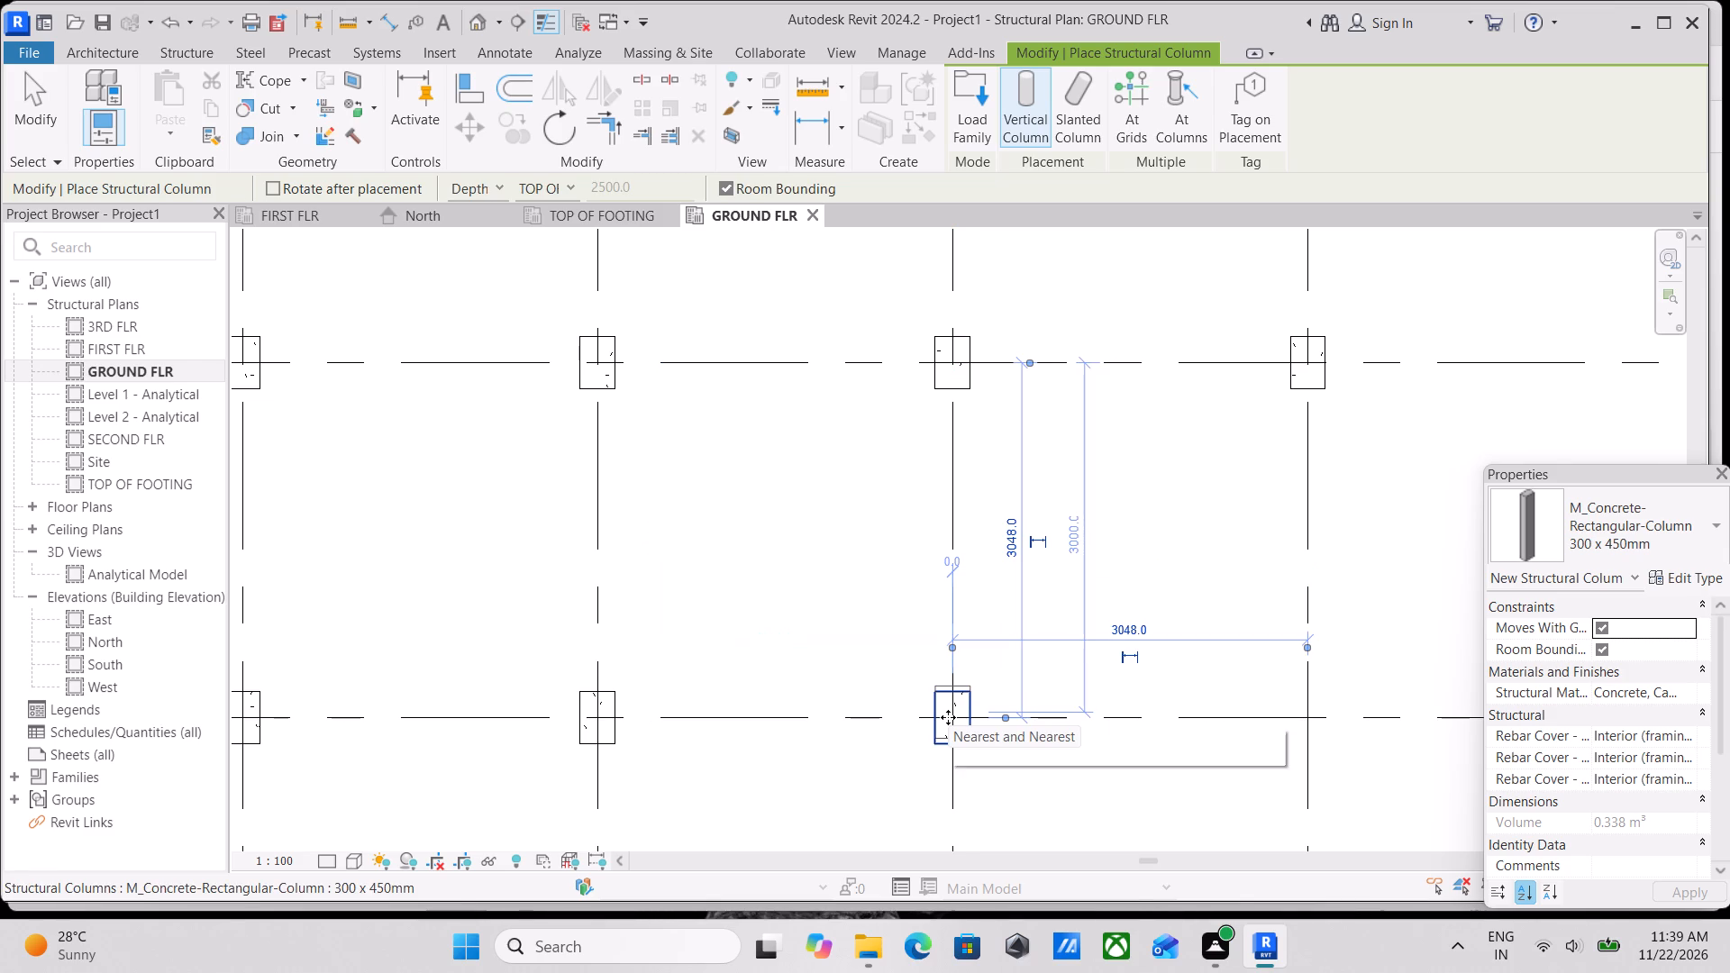
scroll(1241, 712, up, 1)
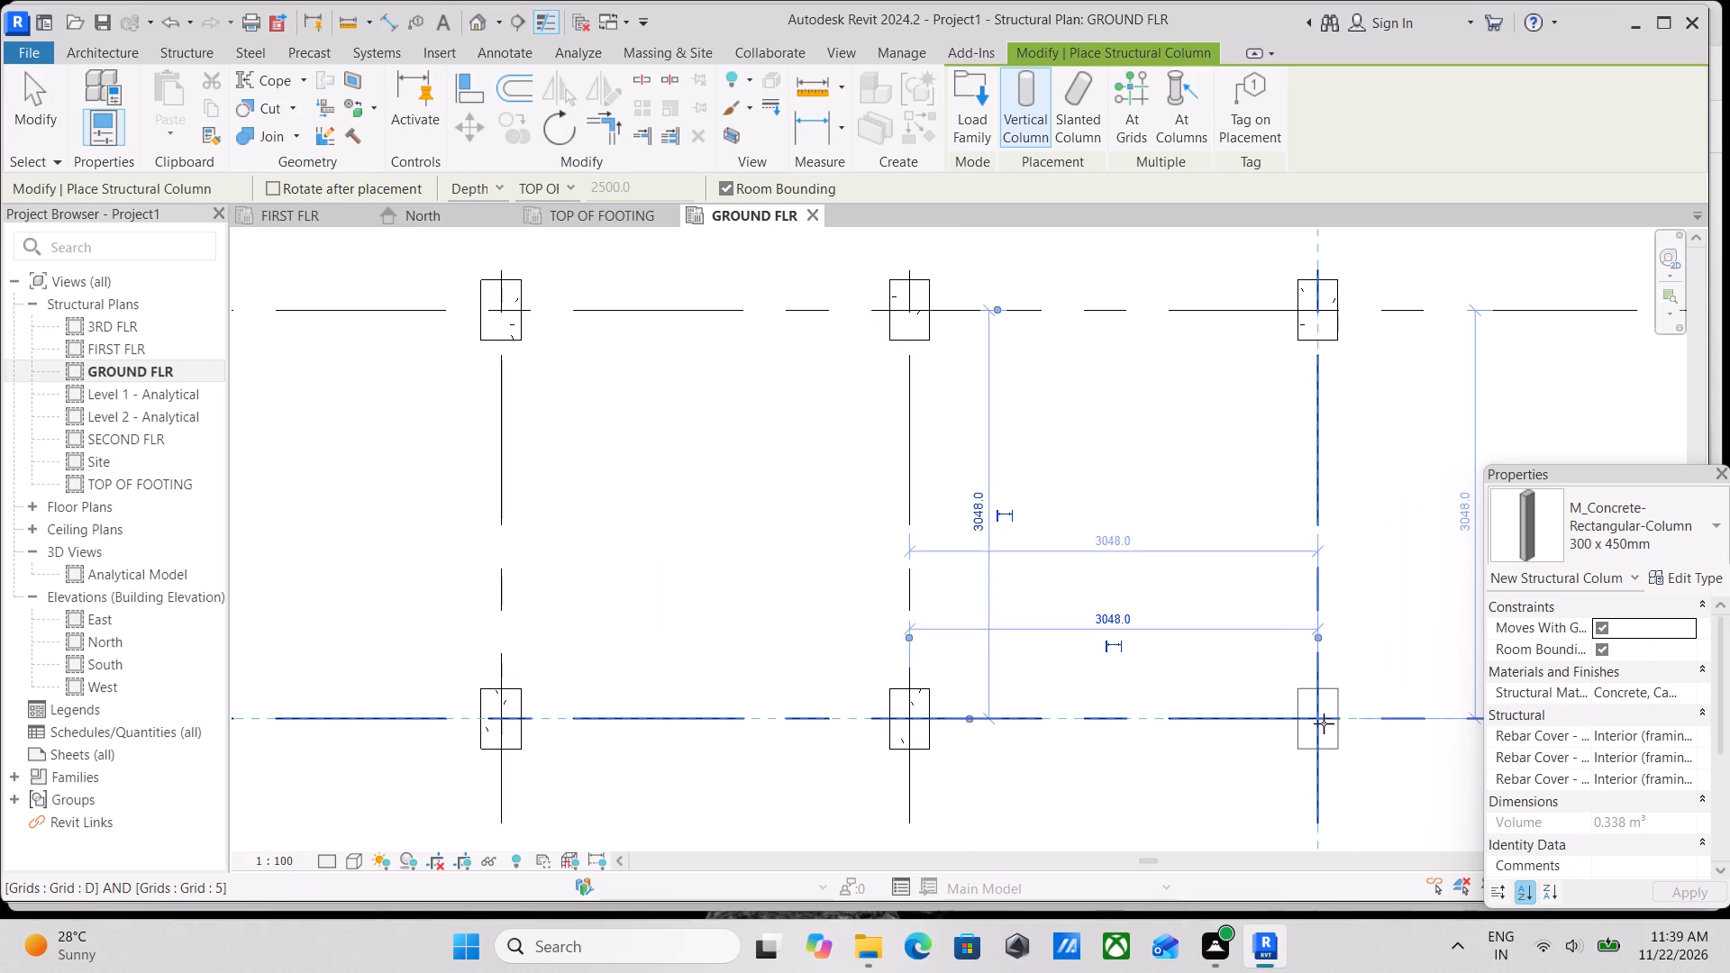
click(1322, 722)
scroll(1213, 626, down, 2)
middle_drag(1213, 626, 1262, 830)
scroll(1179, 743, down, 3)
middle_drag(1093, 689, 1100, 696)
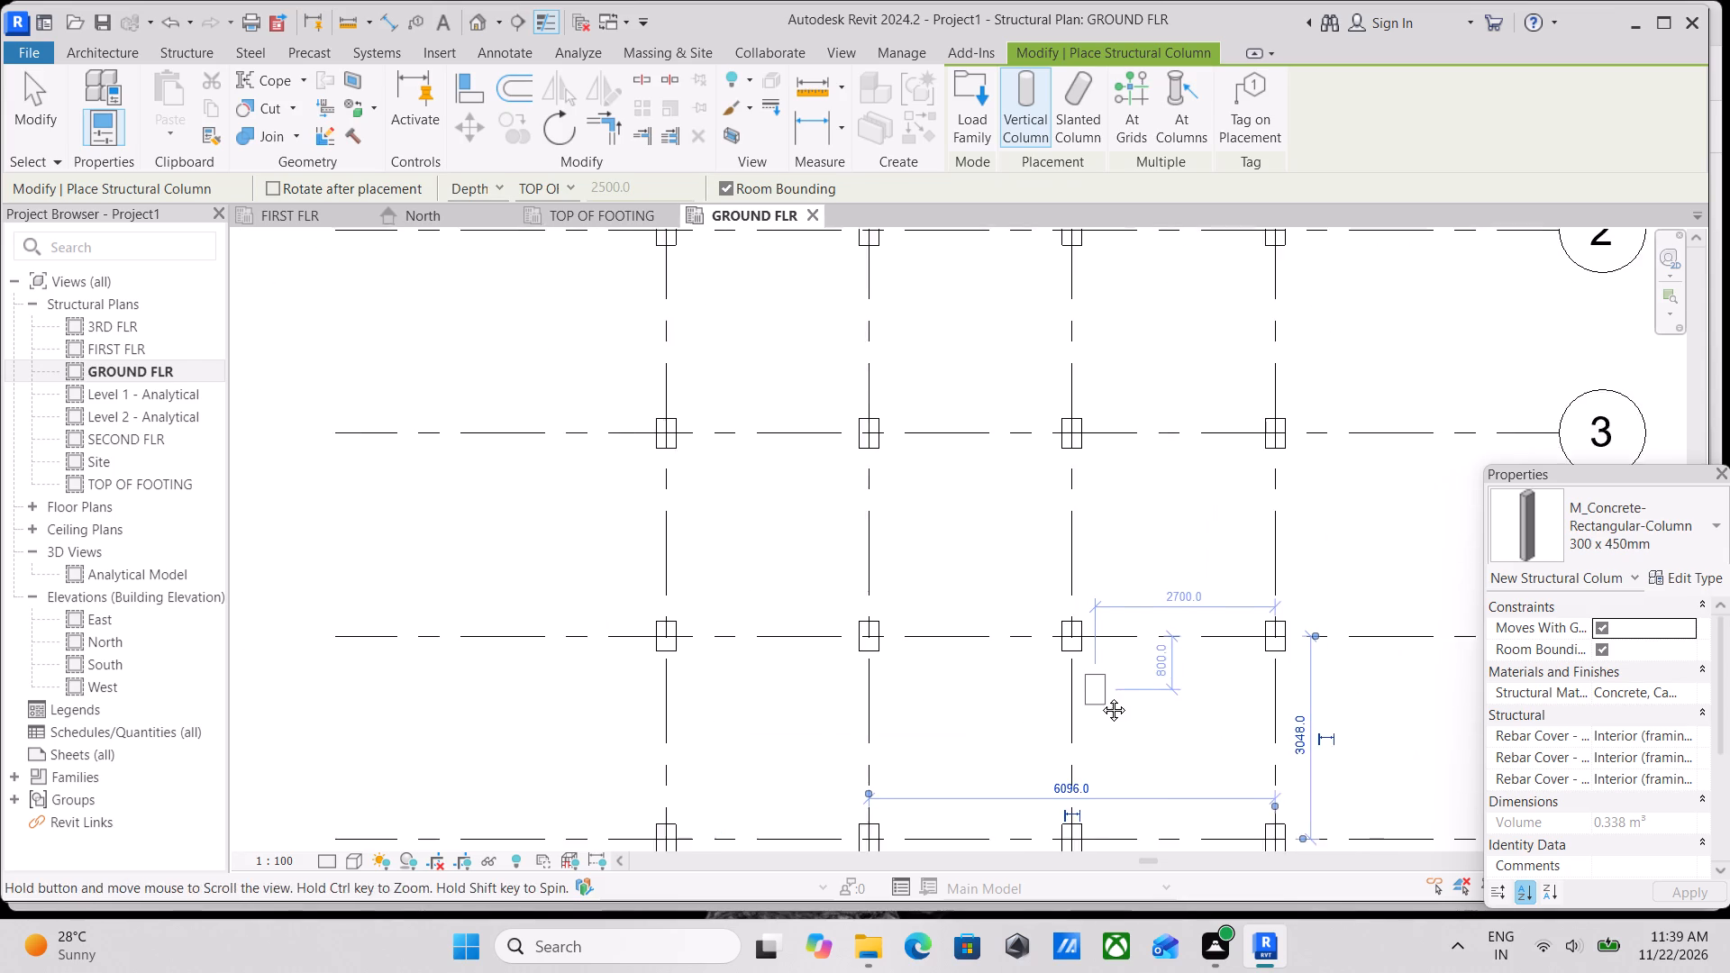
middle_drag(1100, 696, 1106, 700)
key(Escape)
key(Escape)
scroll(764, 480, down, 1)
key(Escape)
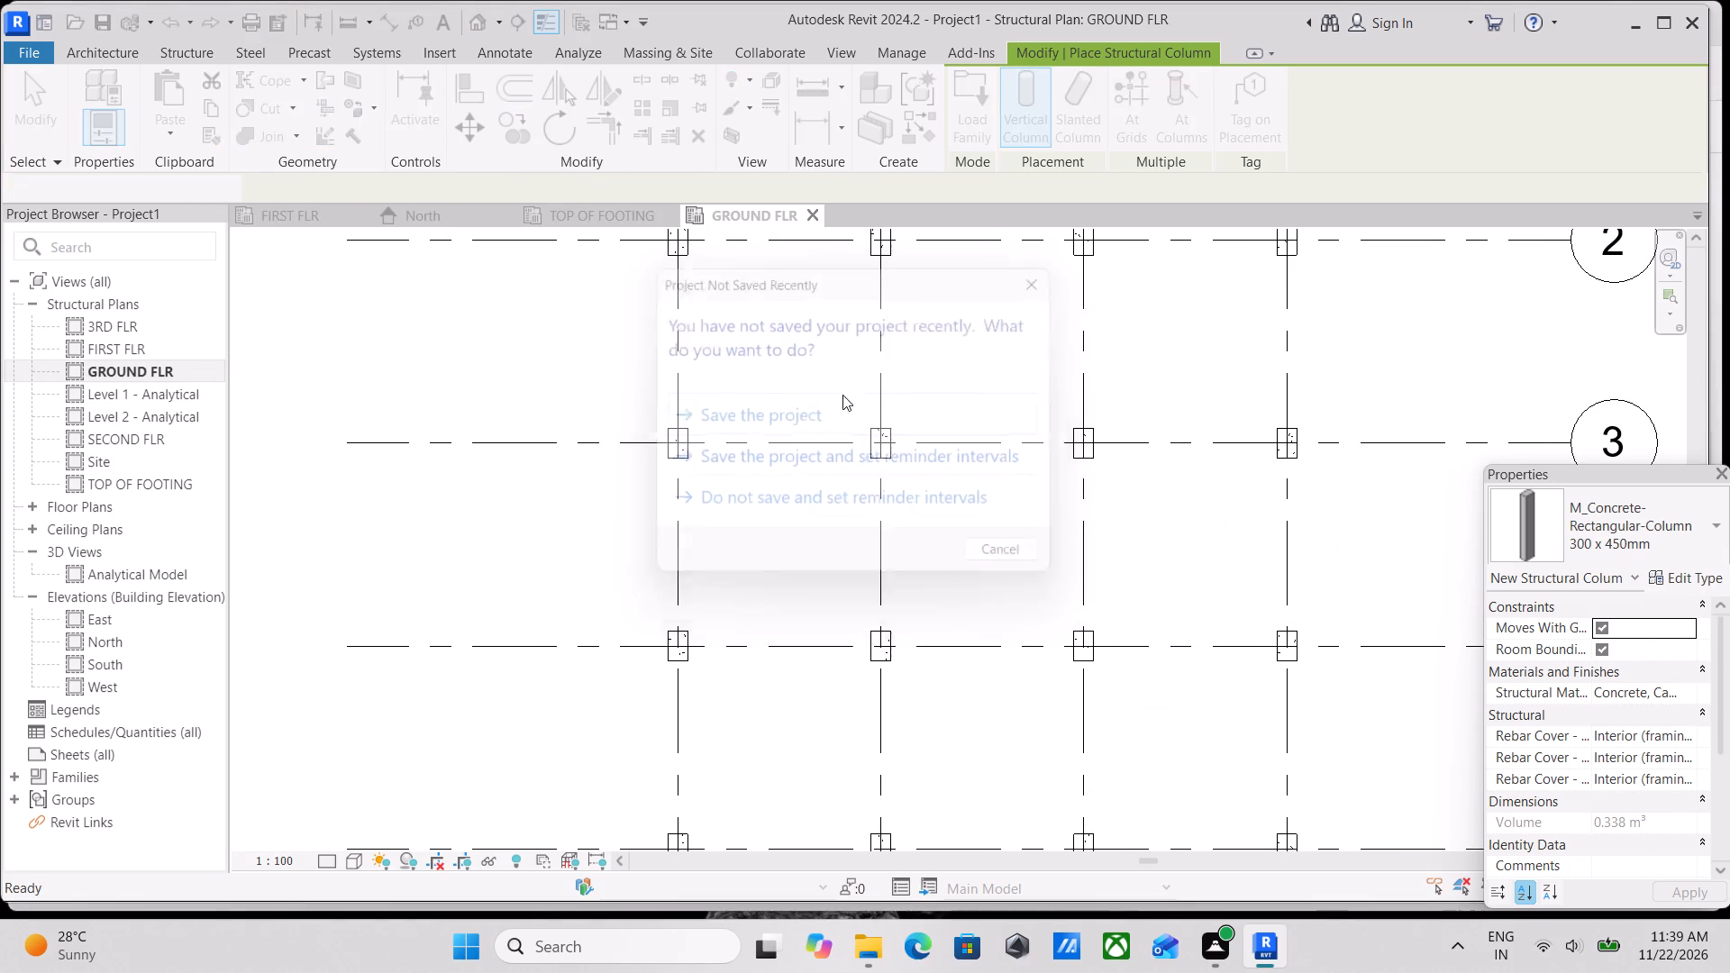
Model an M_Concrete-Rectangular Beam 300 x 600mm along grid 1 between the facing sides of the columns at grids A and B.
scroll(754, 513, down, 2)
middle_drag(750, 513, 760, 653)
middle_drag(700, 463, 742, 601)
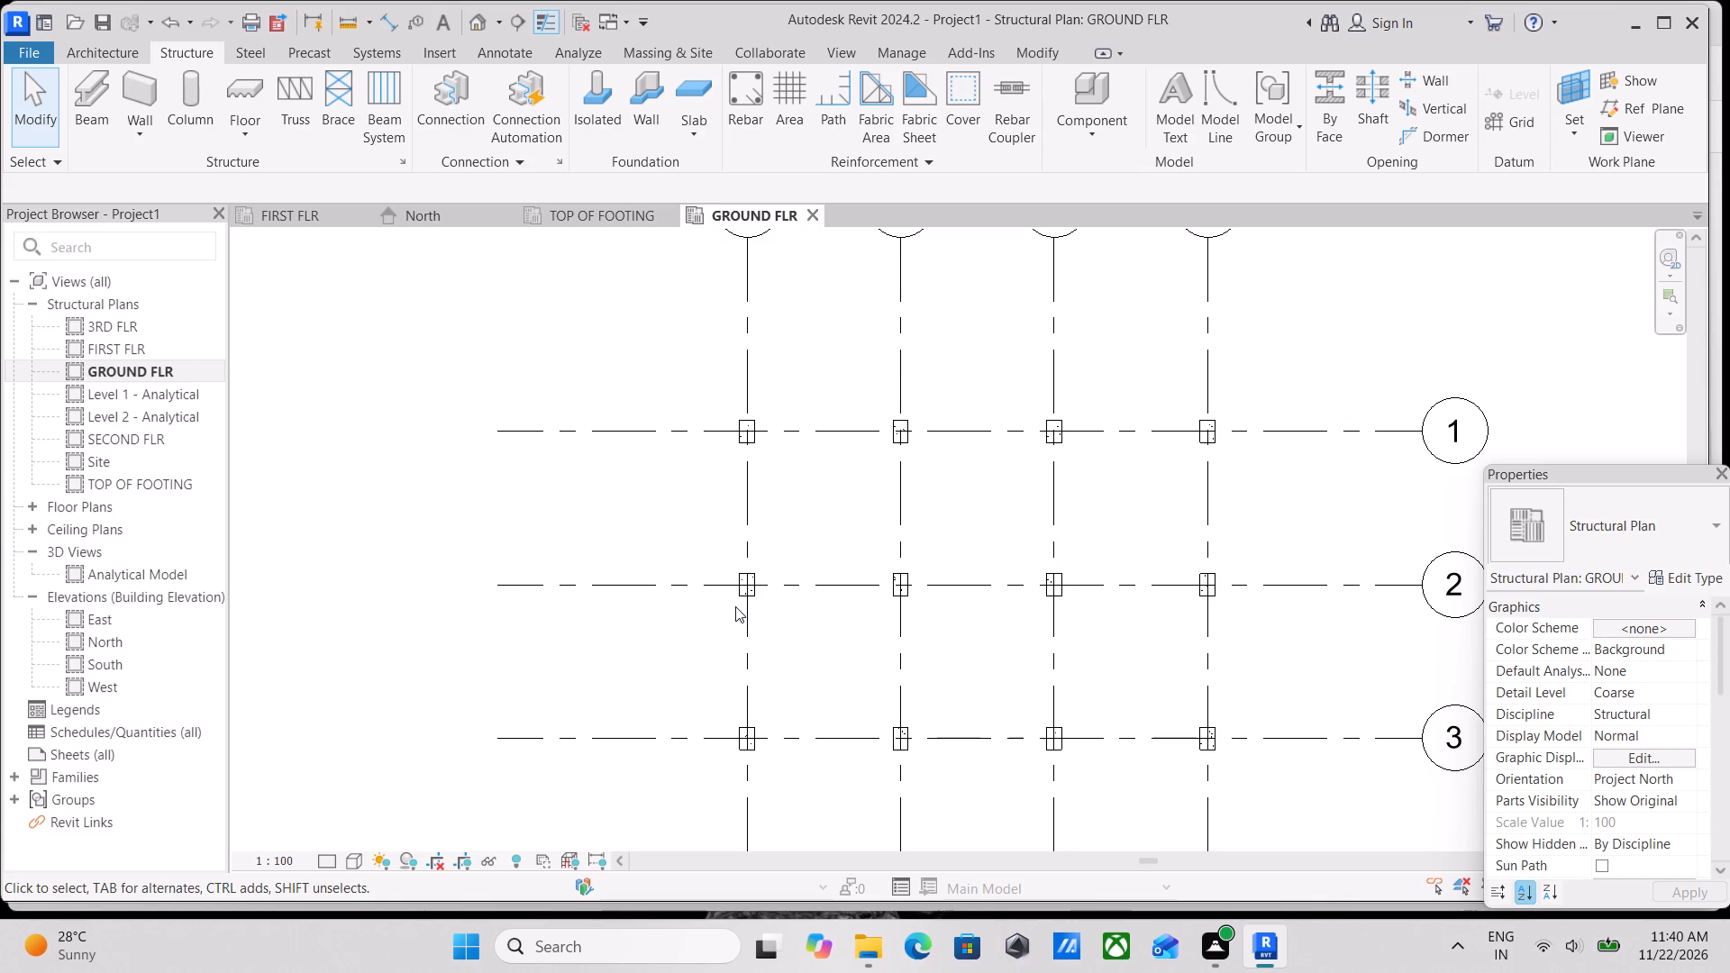
scroll(820, 457, up, 1)
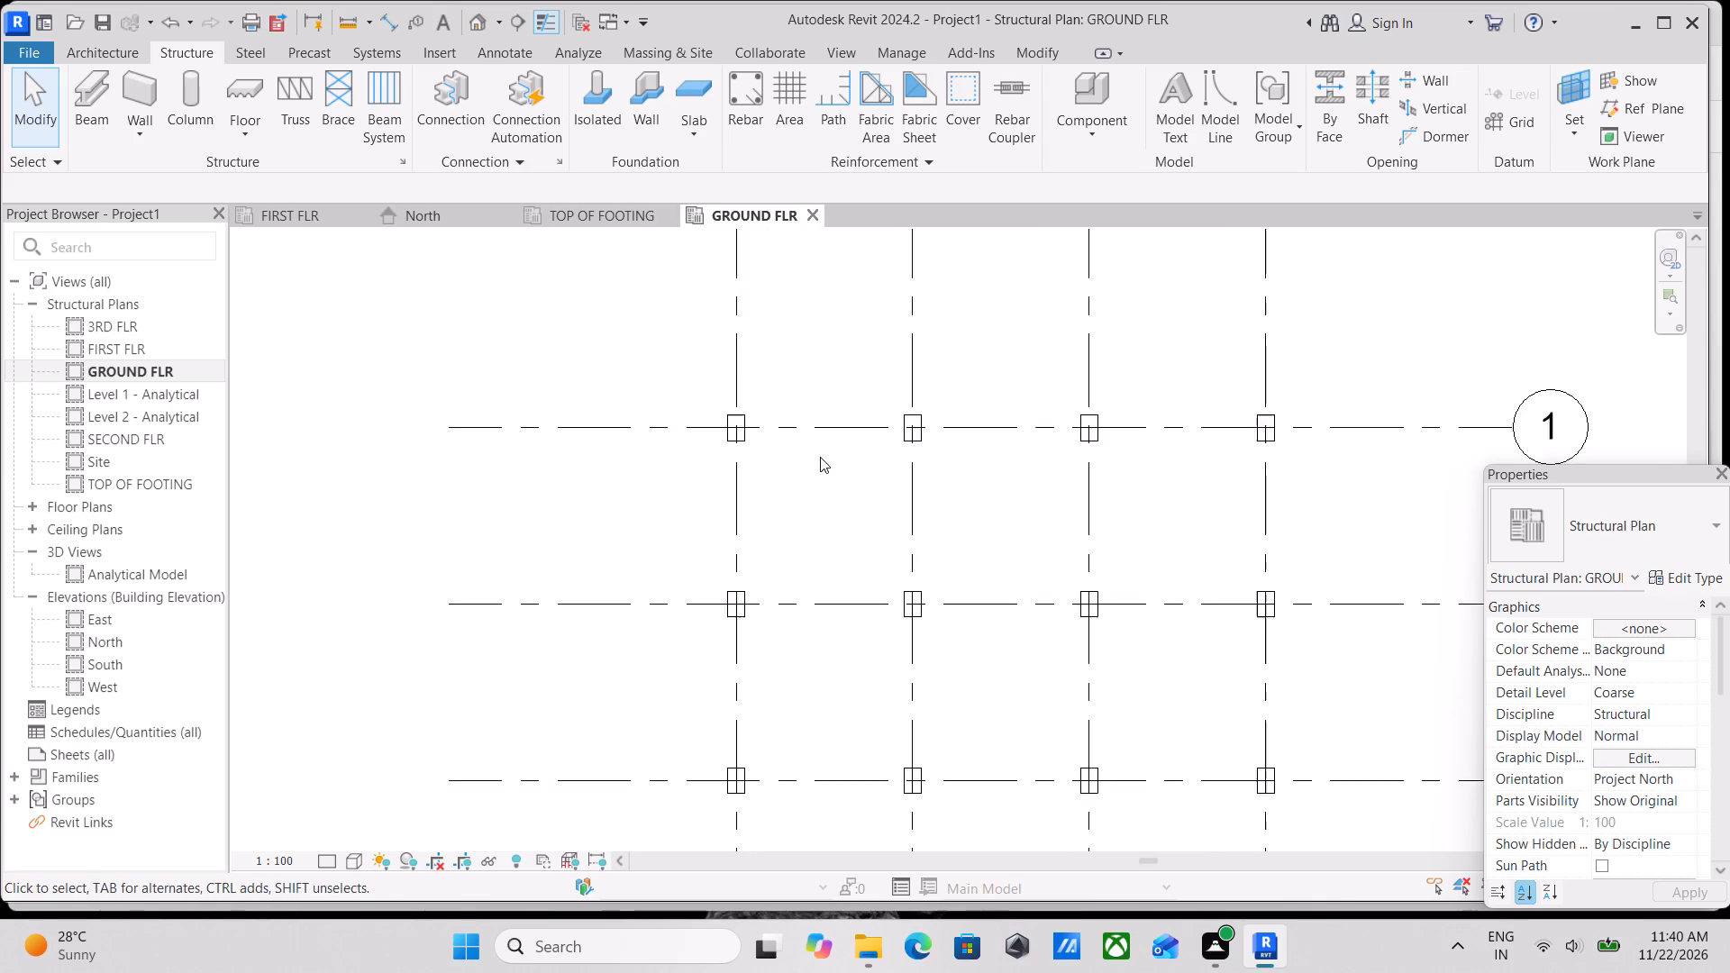
scroll(820, 457, up, 1)
middle_drag(775, 485, 768, 584)
scroll(775, 542, up, 3)
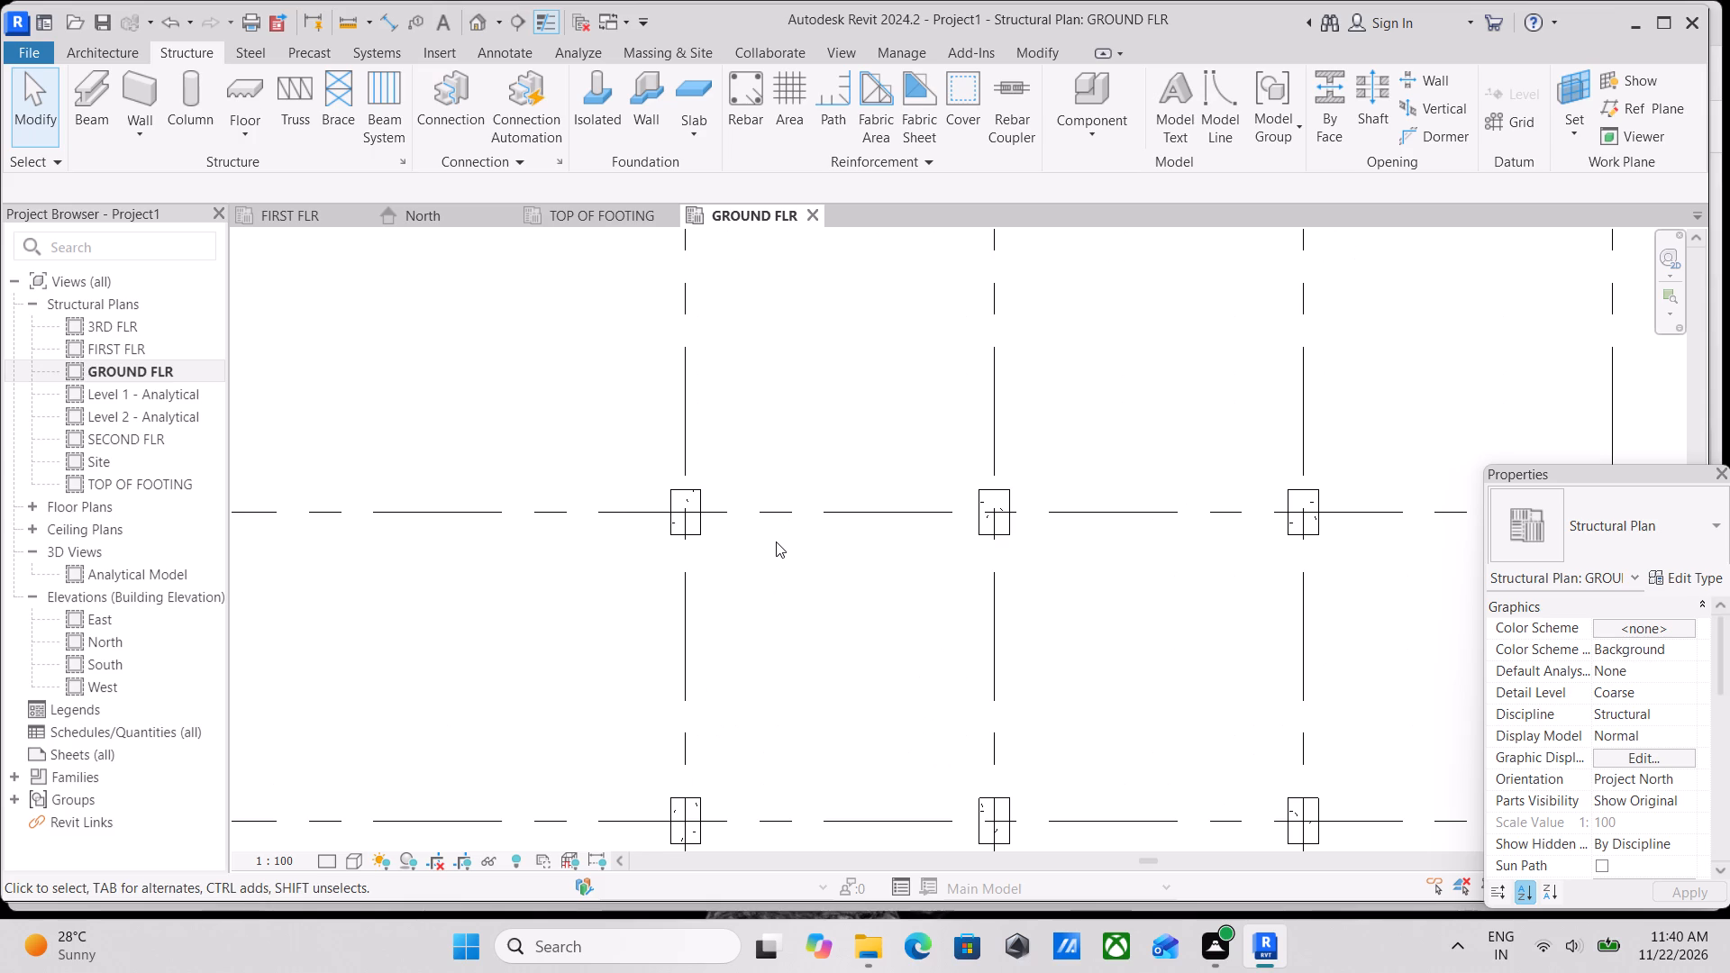
text(BM)
scroll(715, 513, up, 4)
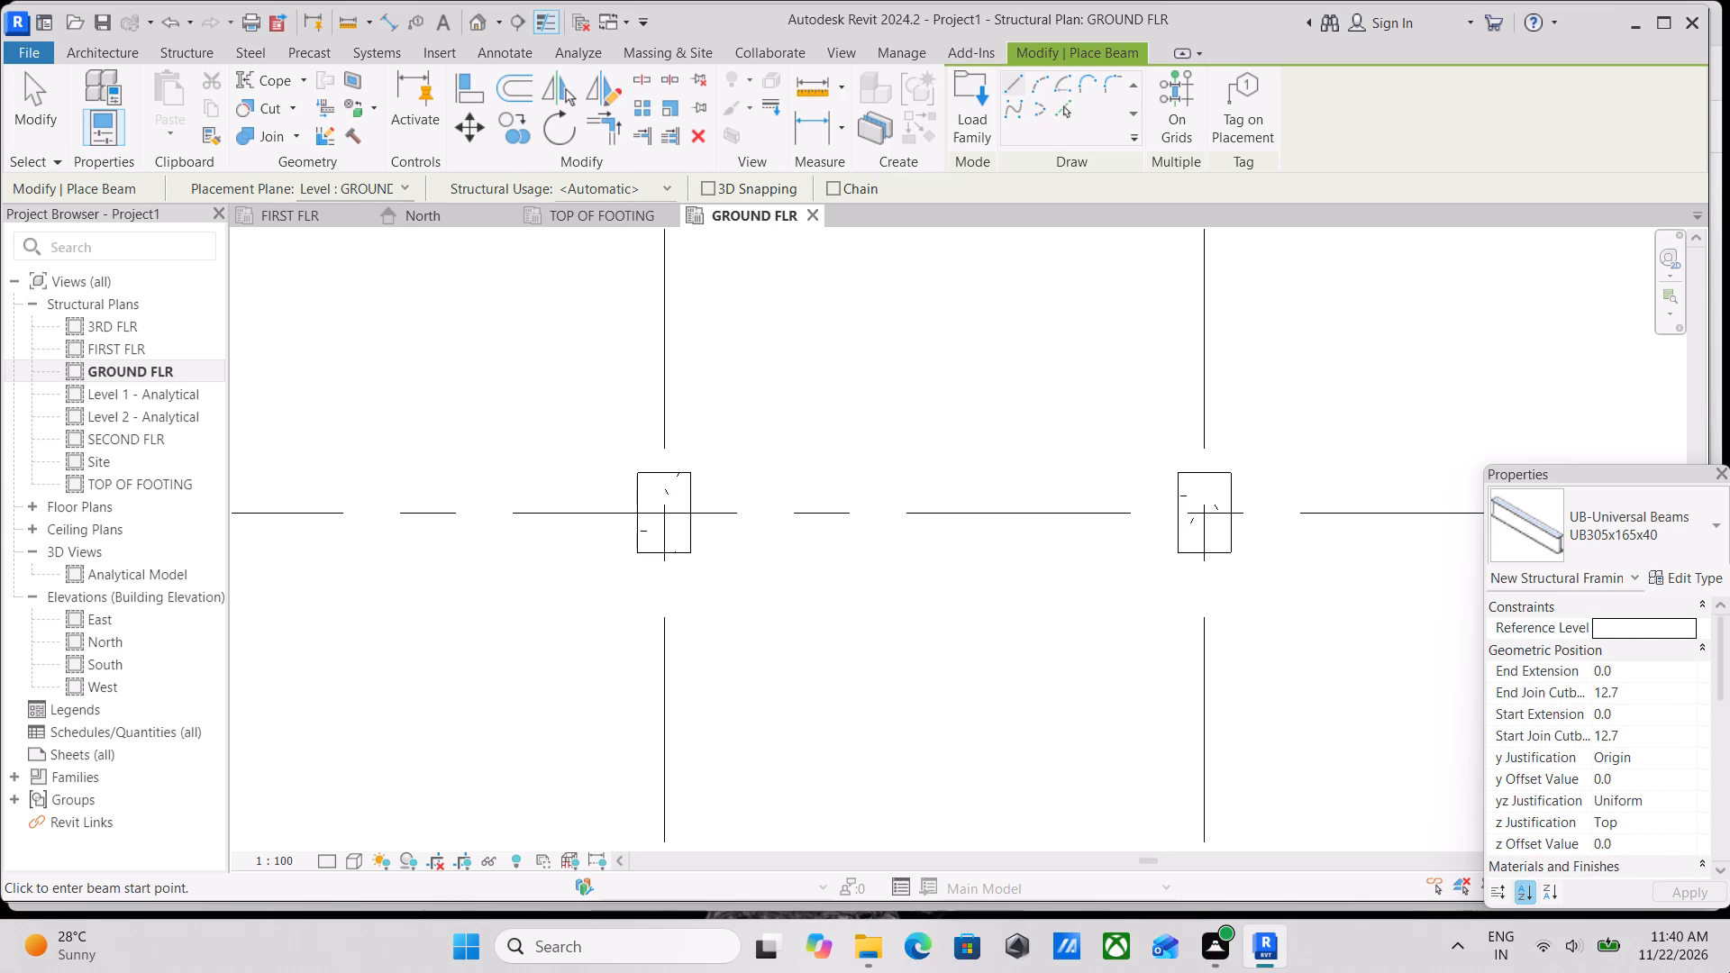
scroll(0, 972, down, 2)
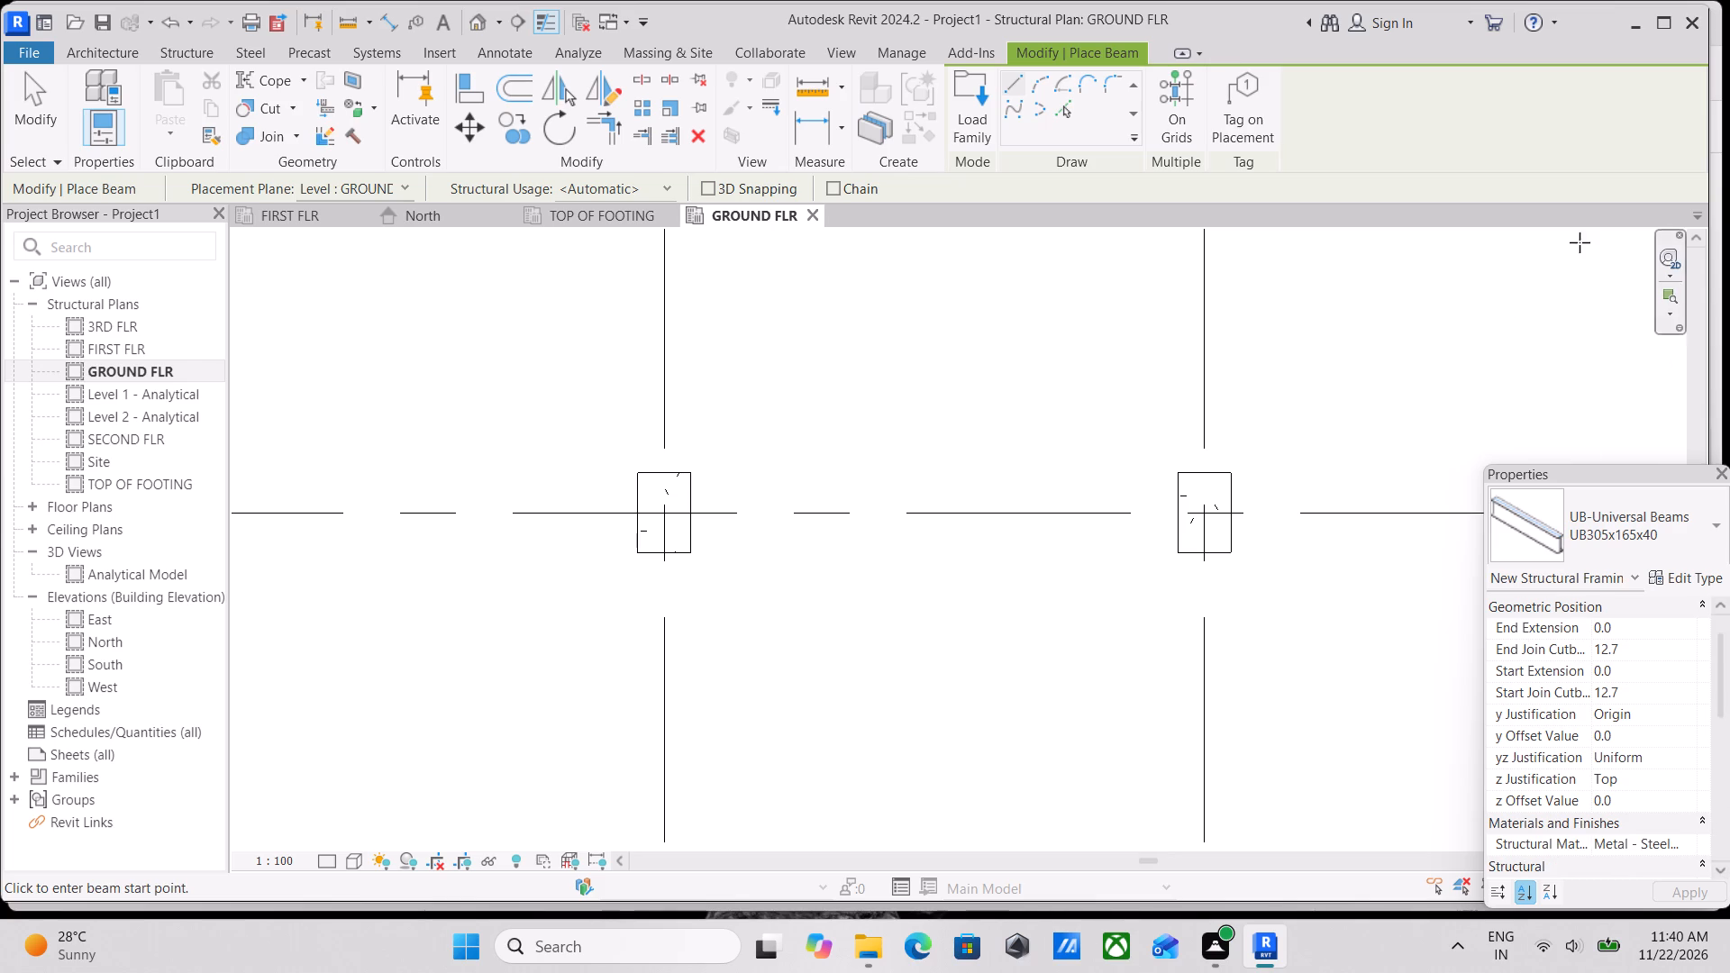
click(1726, 537)
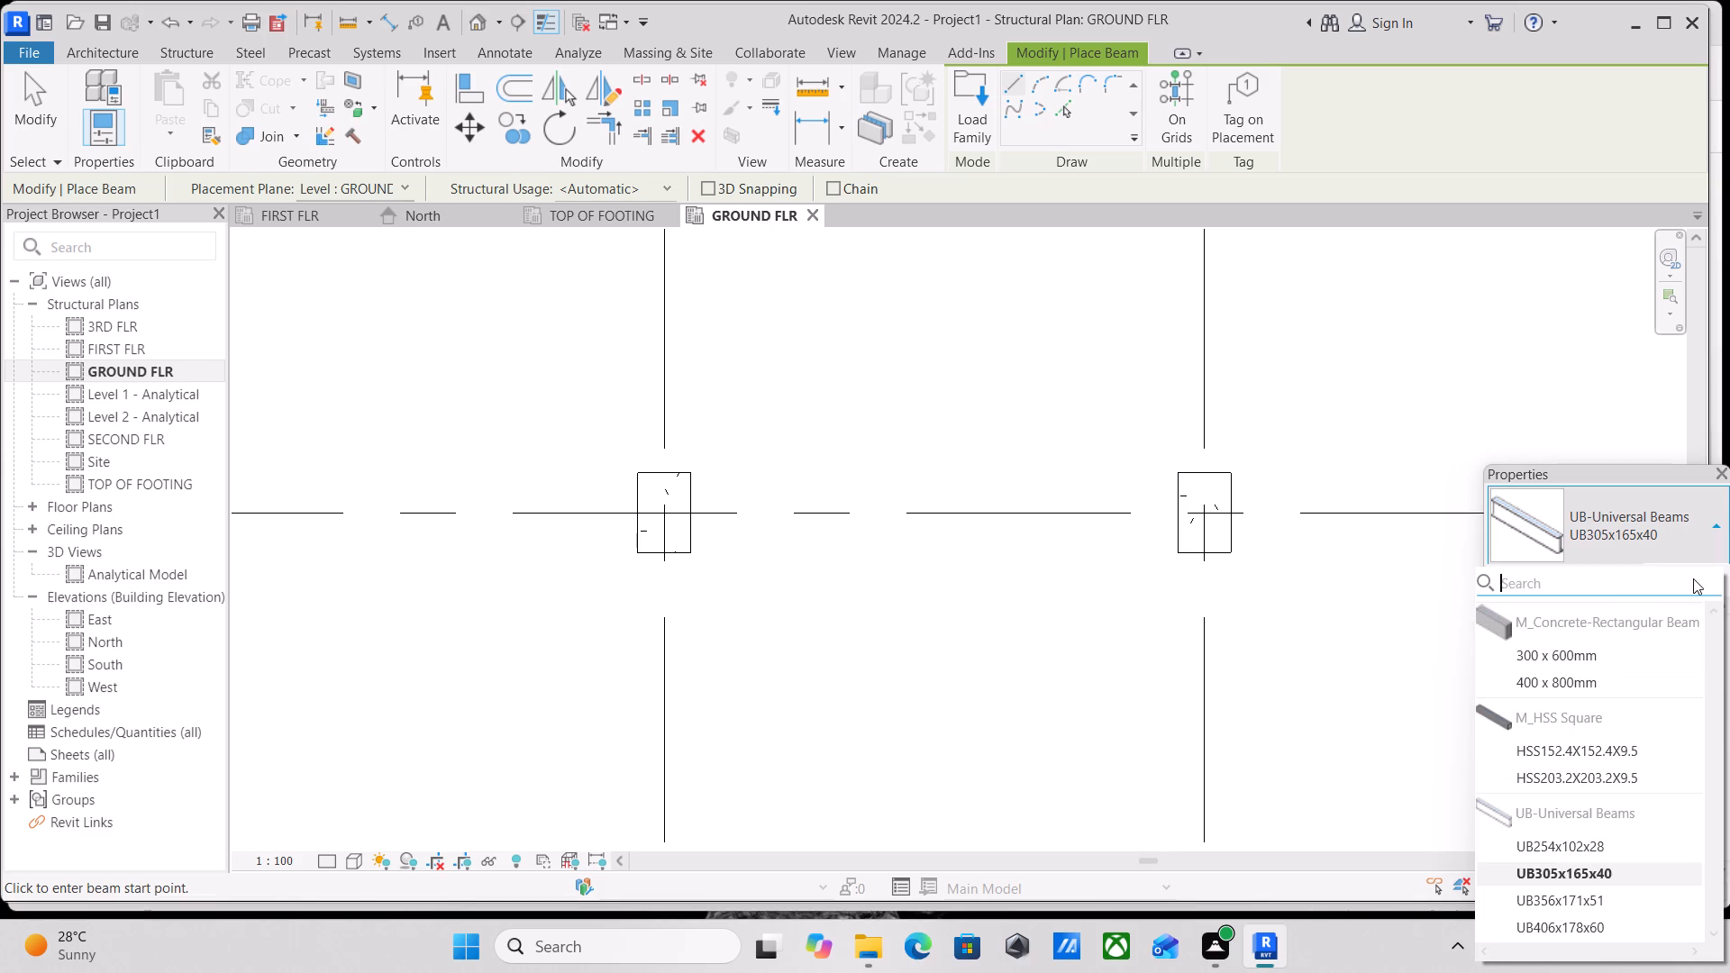
click(1587, 649)
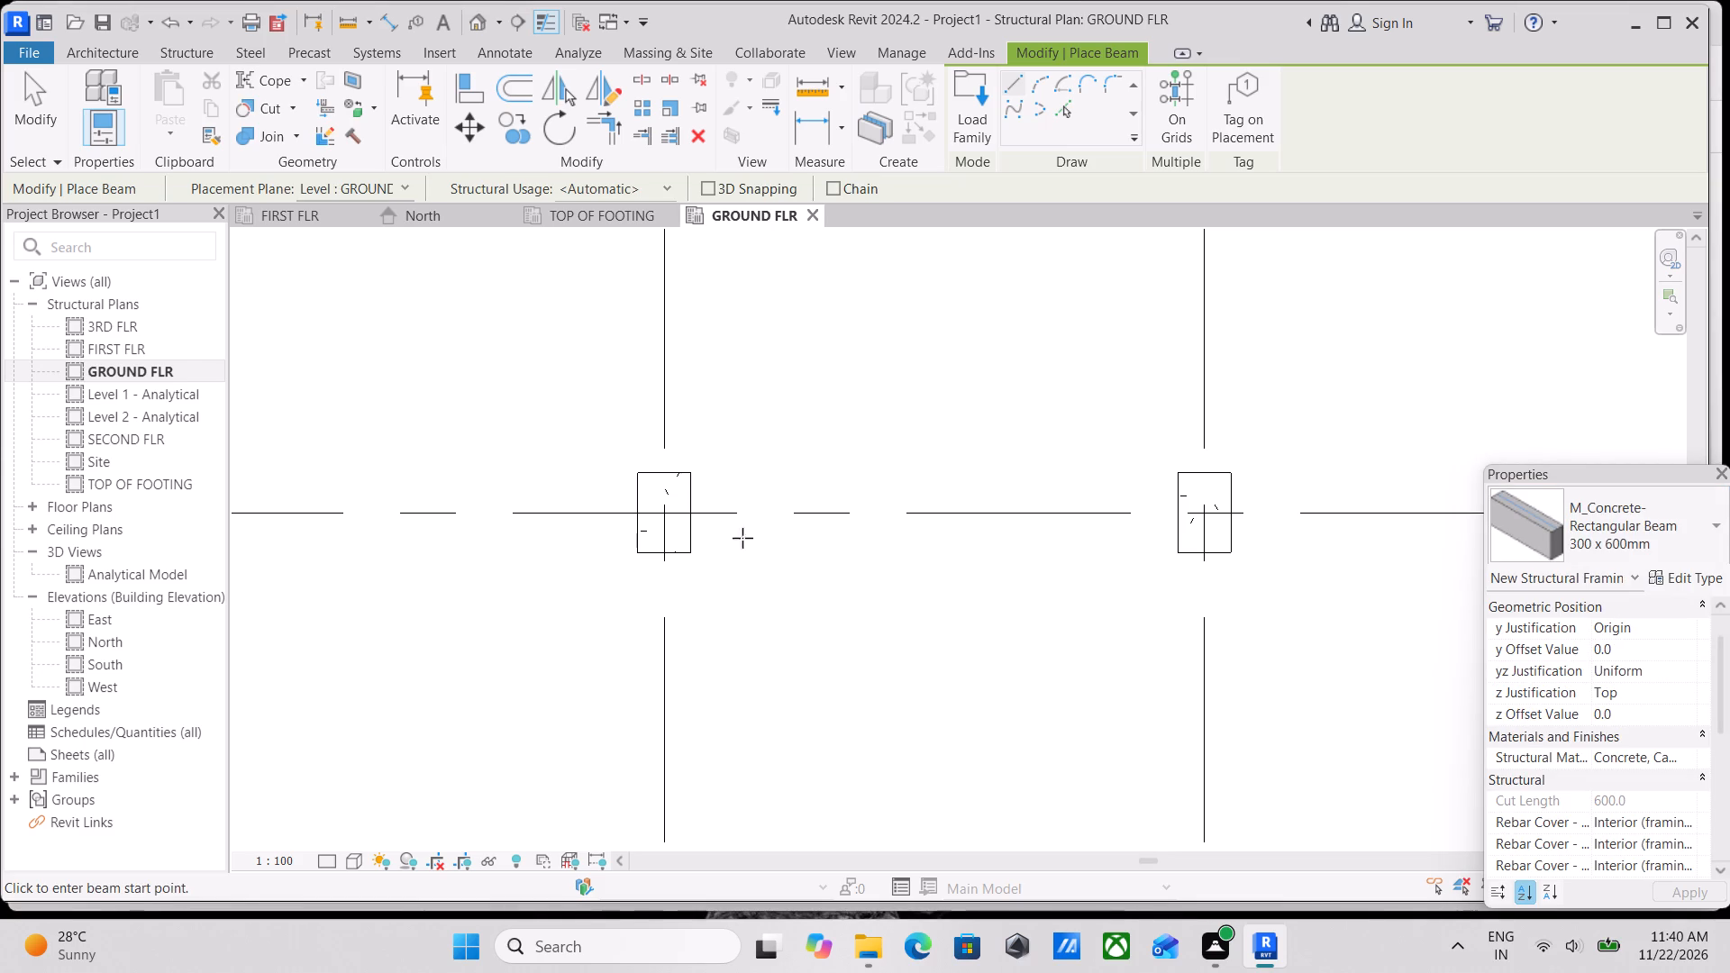
scroll(706, 477, up, 4)
click(676, 541)
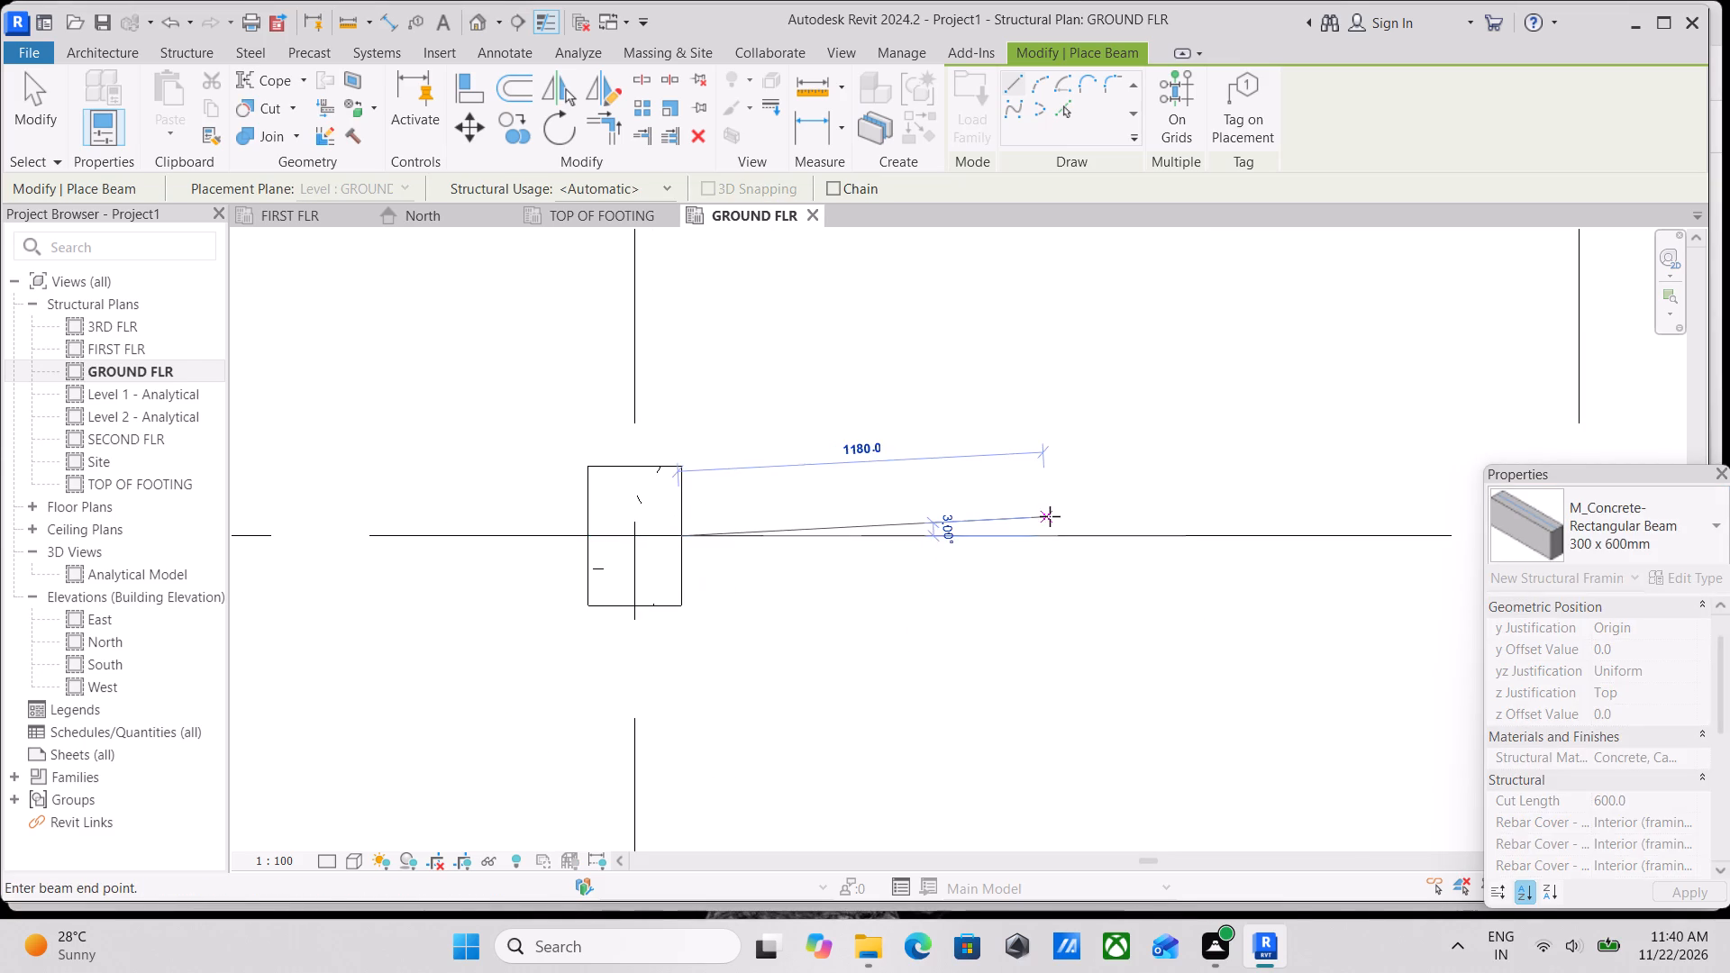
middle_drag(1050, 516, 669, 491)
click(1154, 518)
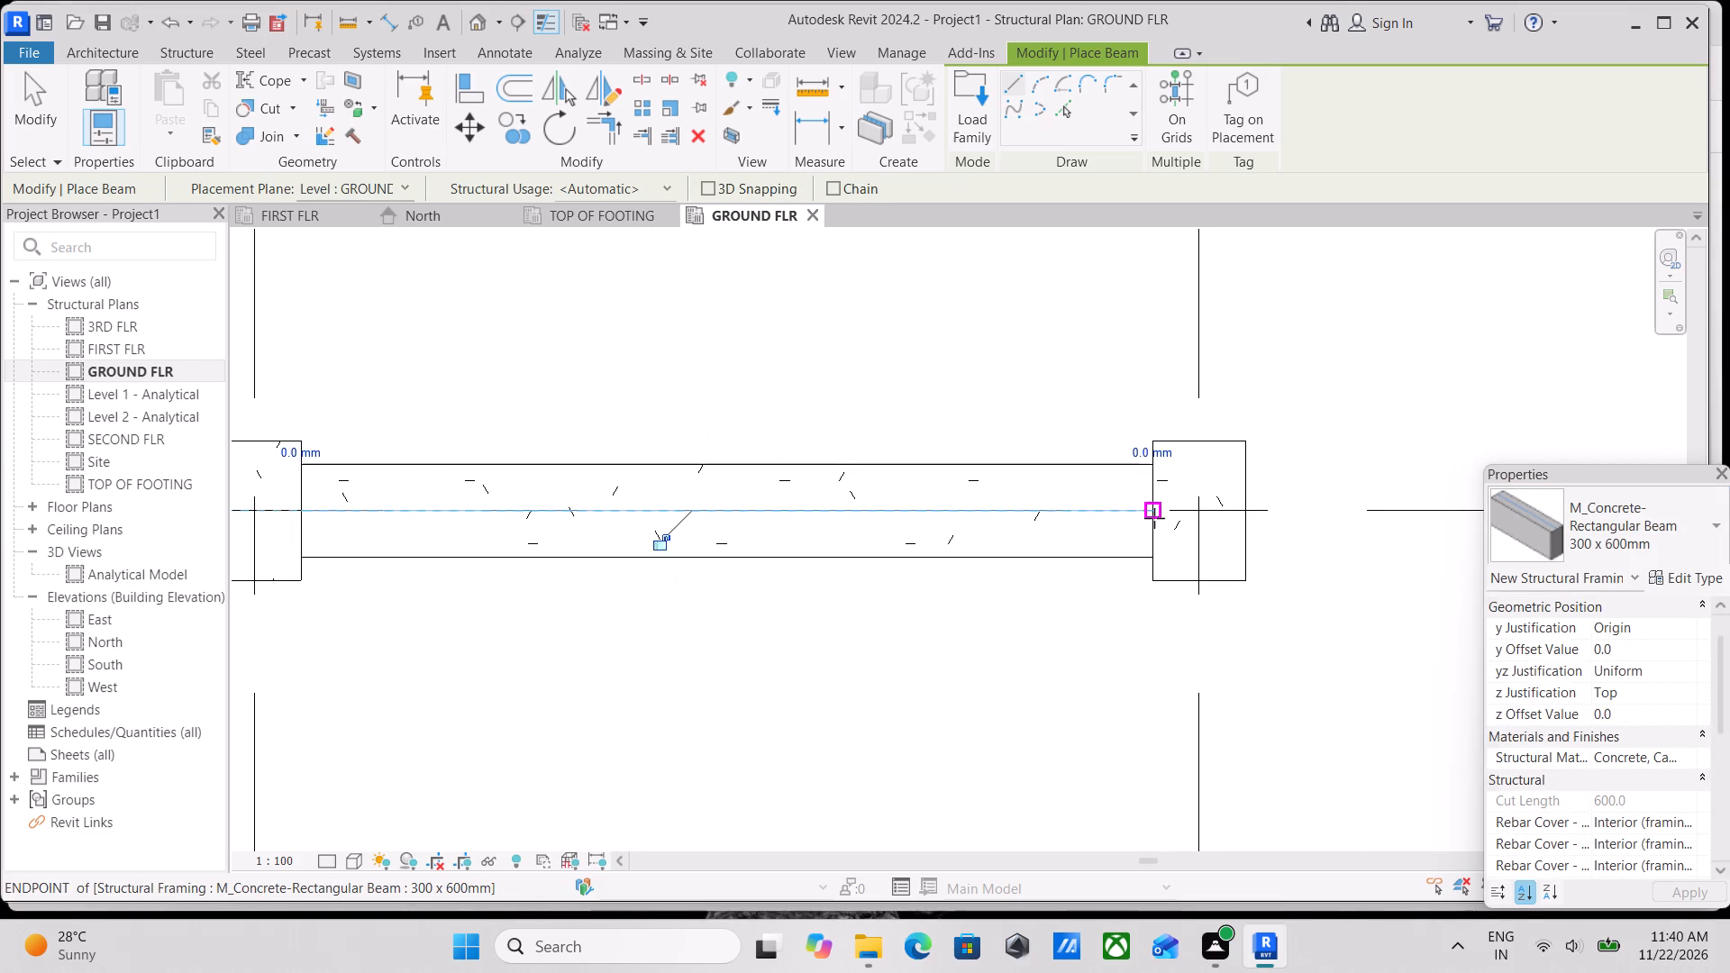
scroll(1154, 518, down, 8)
key(Escape)
Add a 300 x 600mm concrete beam along grid 1 between the columns at grids B and C.
middle_drag(1175, 461, 907, 357)
scroll(907, 357, down, 1)
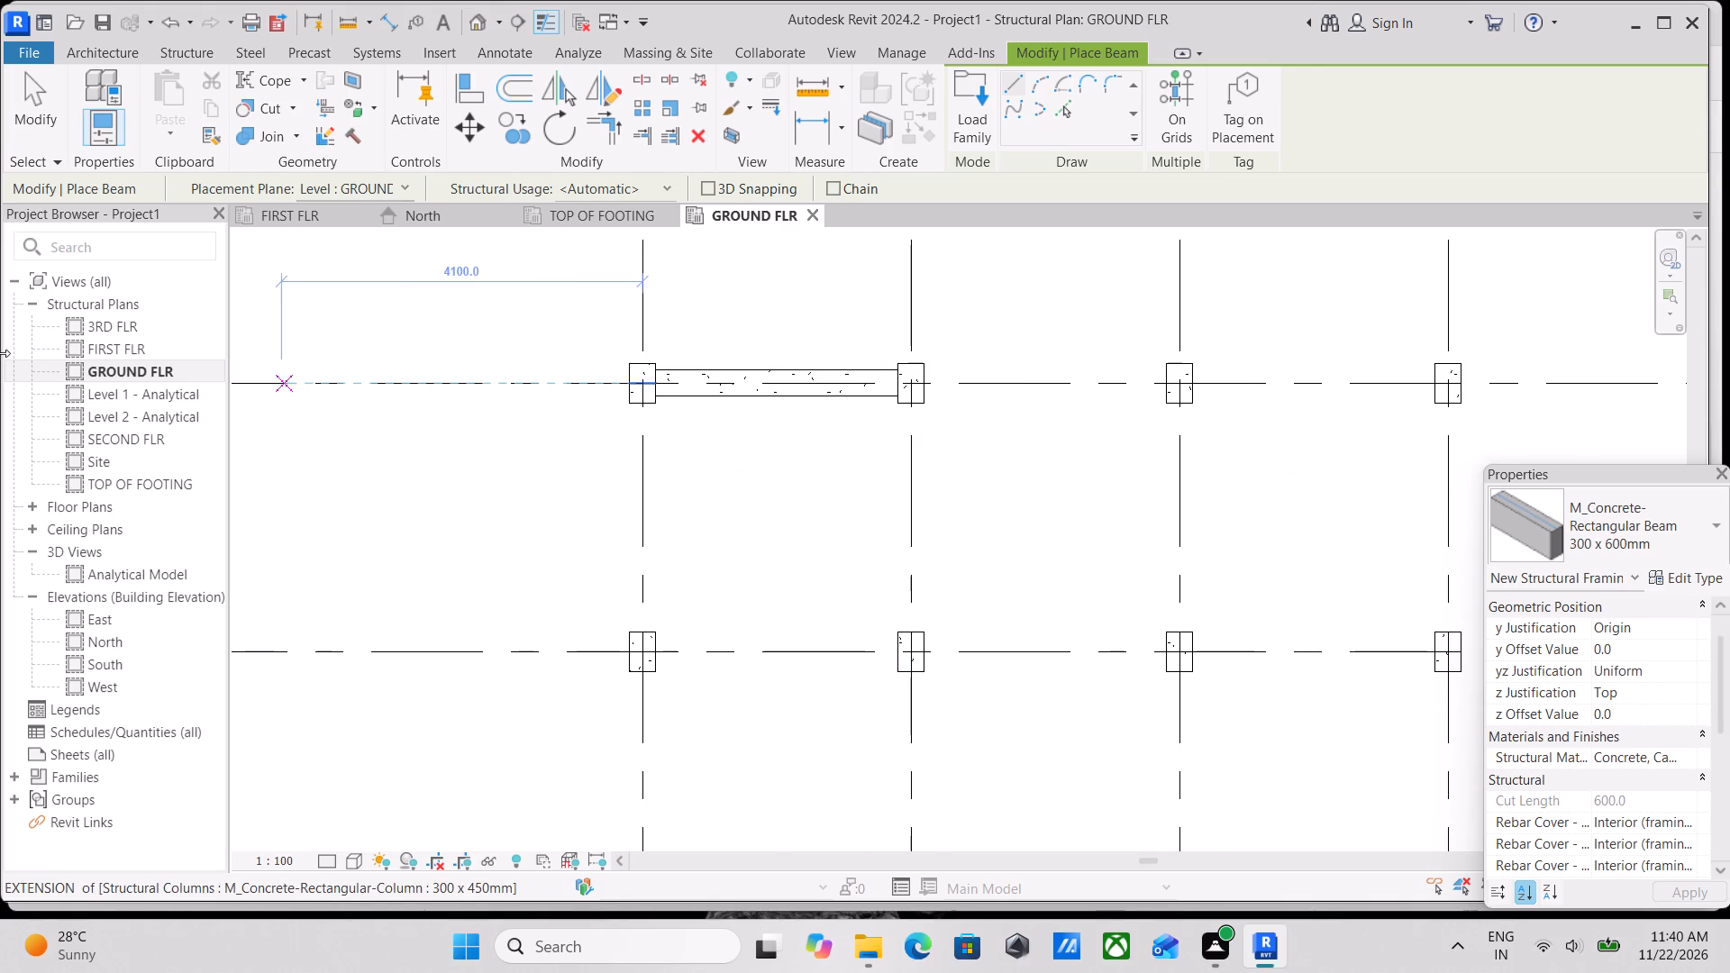
scroll(123, 168, up, 1)
scroll(988, 494, up, 3)
middle_drag(911, 380, 857, 596)
scroll(911, 380, up, 1)
scroll(866, 550, down, 1)
scroll(869, 547, up, 4)
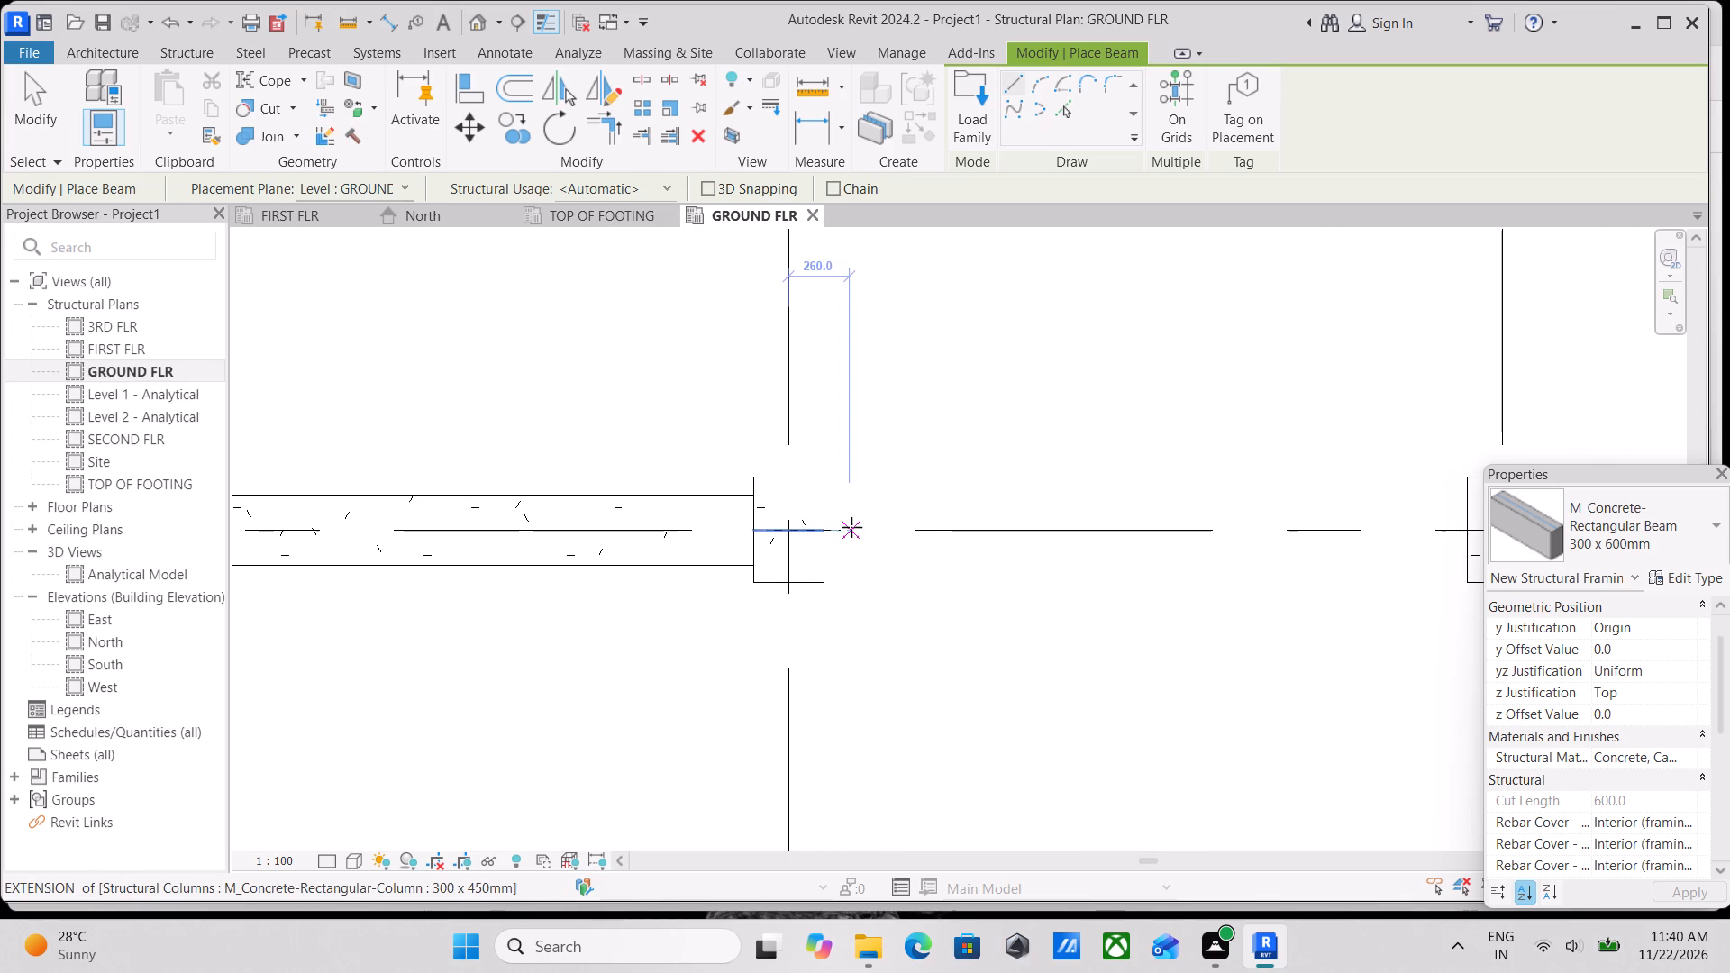
drag(822, 525, 831, 525)
middle_drag(1182, 486, 841, 433)
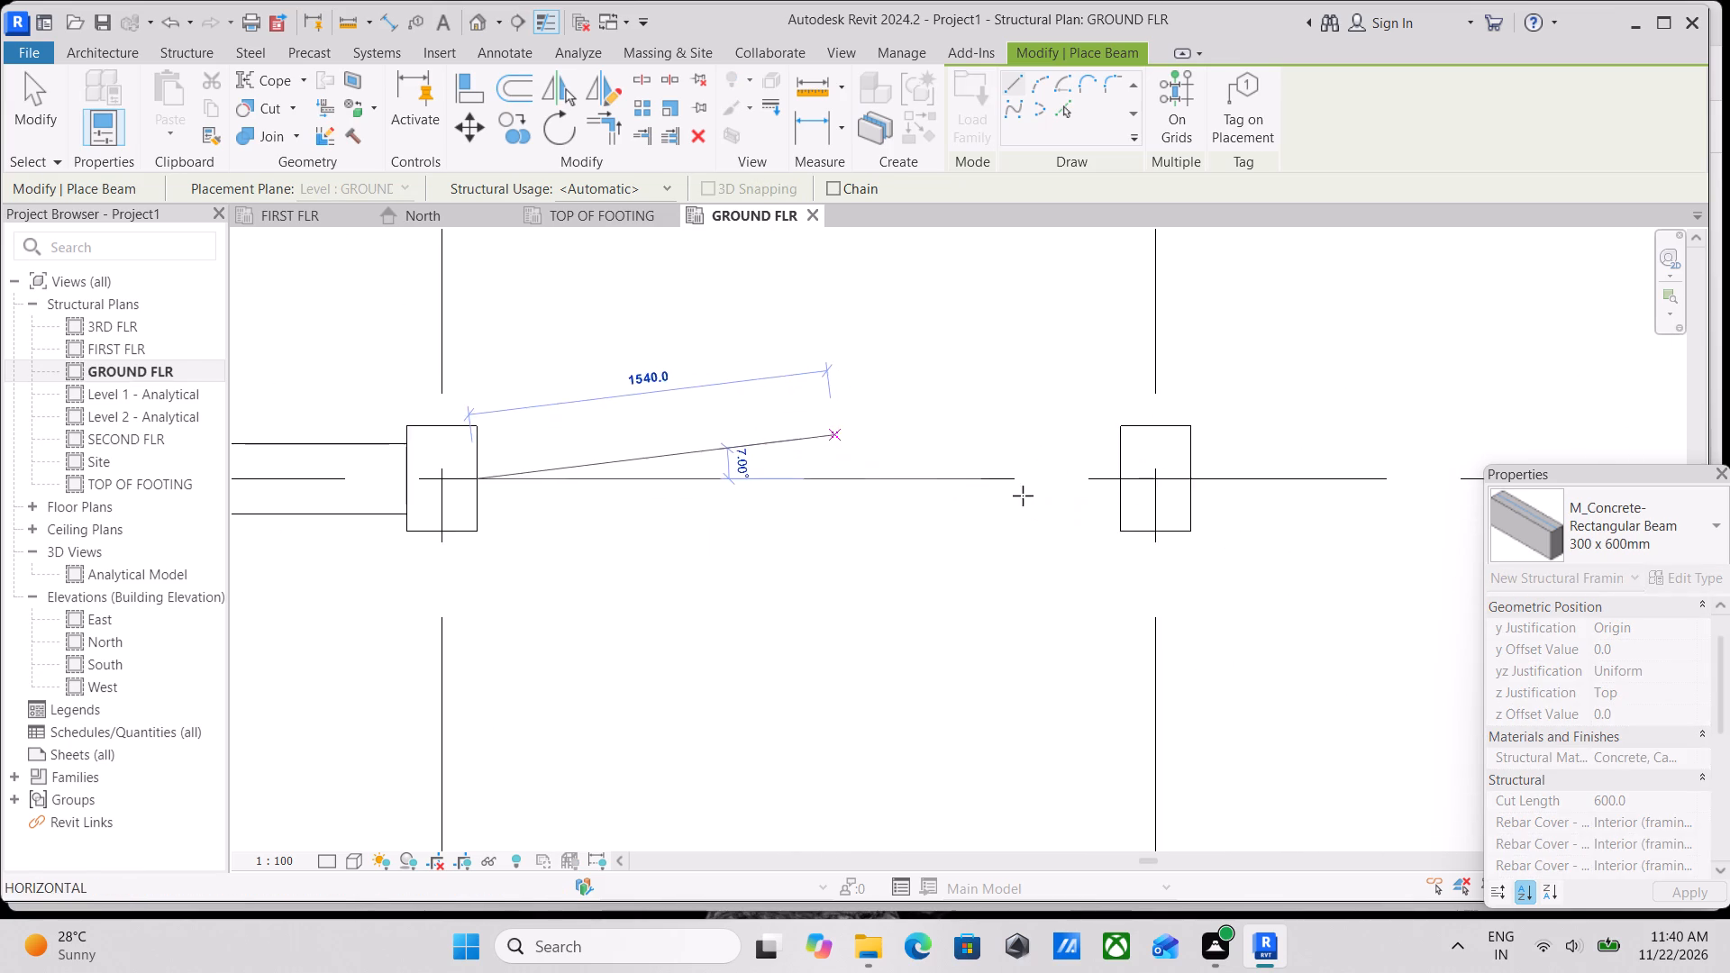
click(1129, 477)
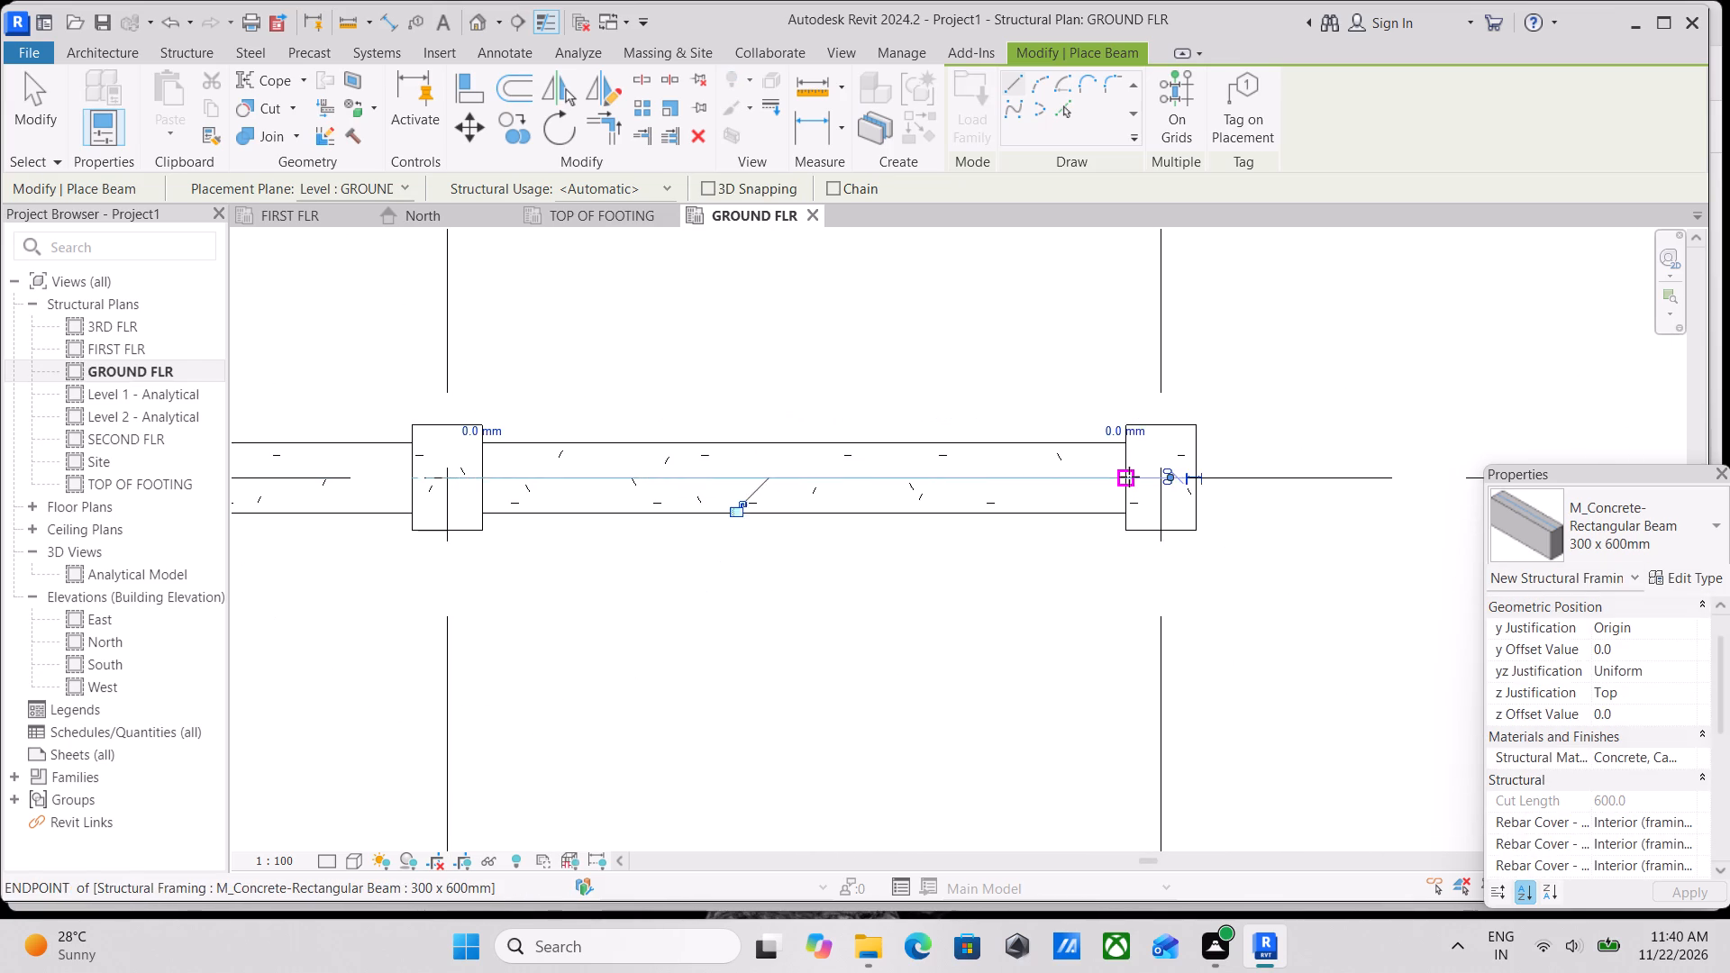
Add a 300 x 600mm concrete beam along grid 1 between the columns at grids C and D.
scroll(1129, 477, down, 1)
middle_drag(1126, 475, 876, 436)
scroll(960, 463, up, 11)
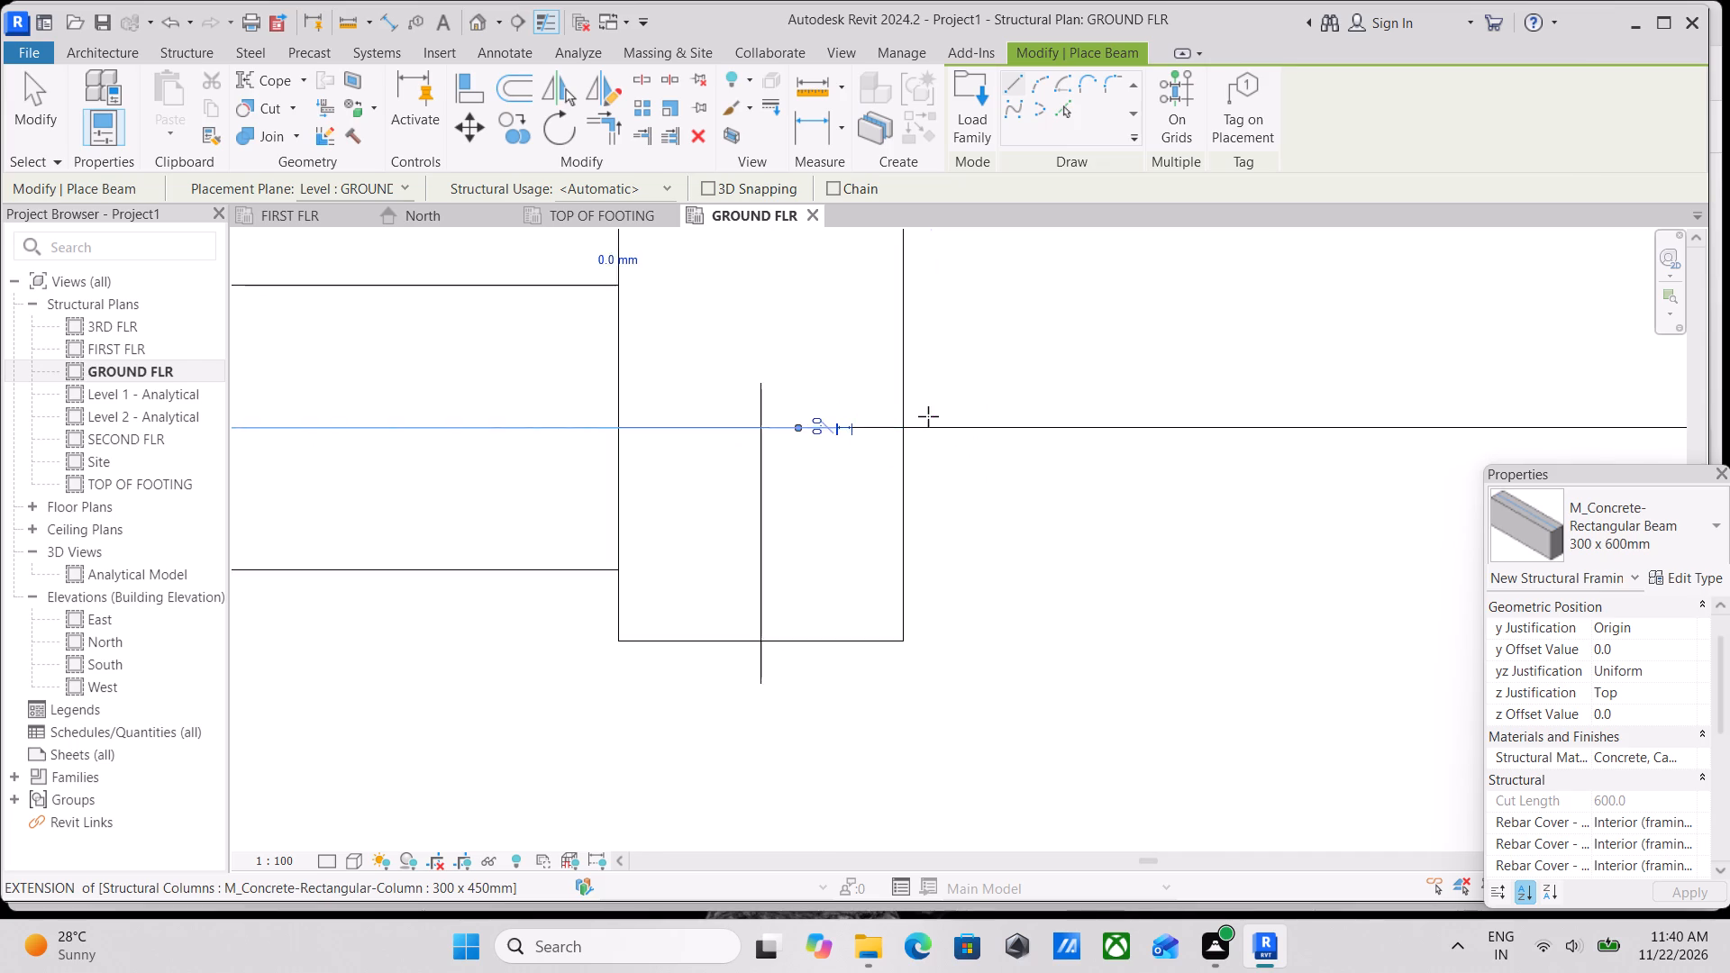
scroll(928, 416, up, 5)
click(883, 430)
scroll(1086, 421, down, 2)
middle_drag(1049, 413, 234, 421)
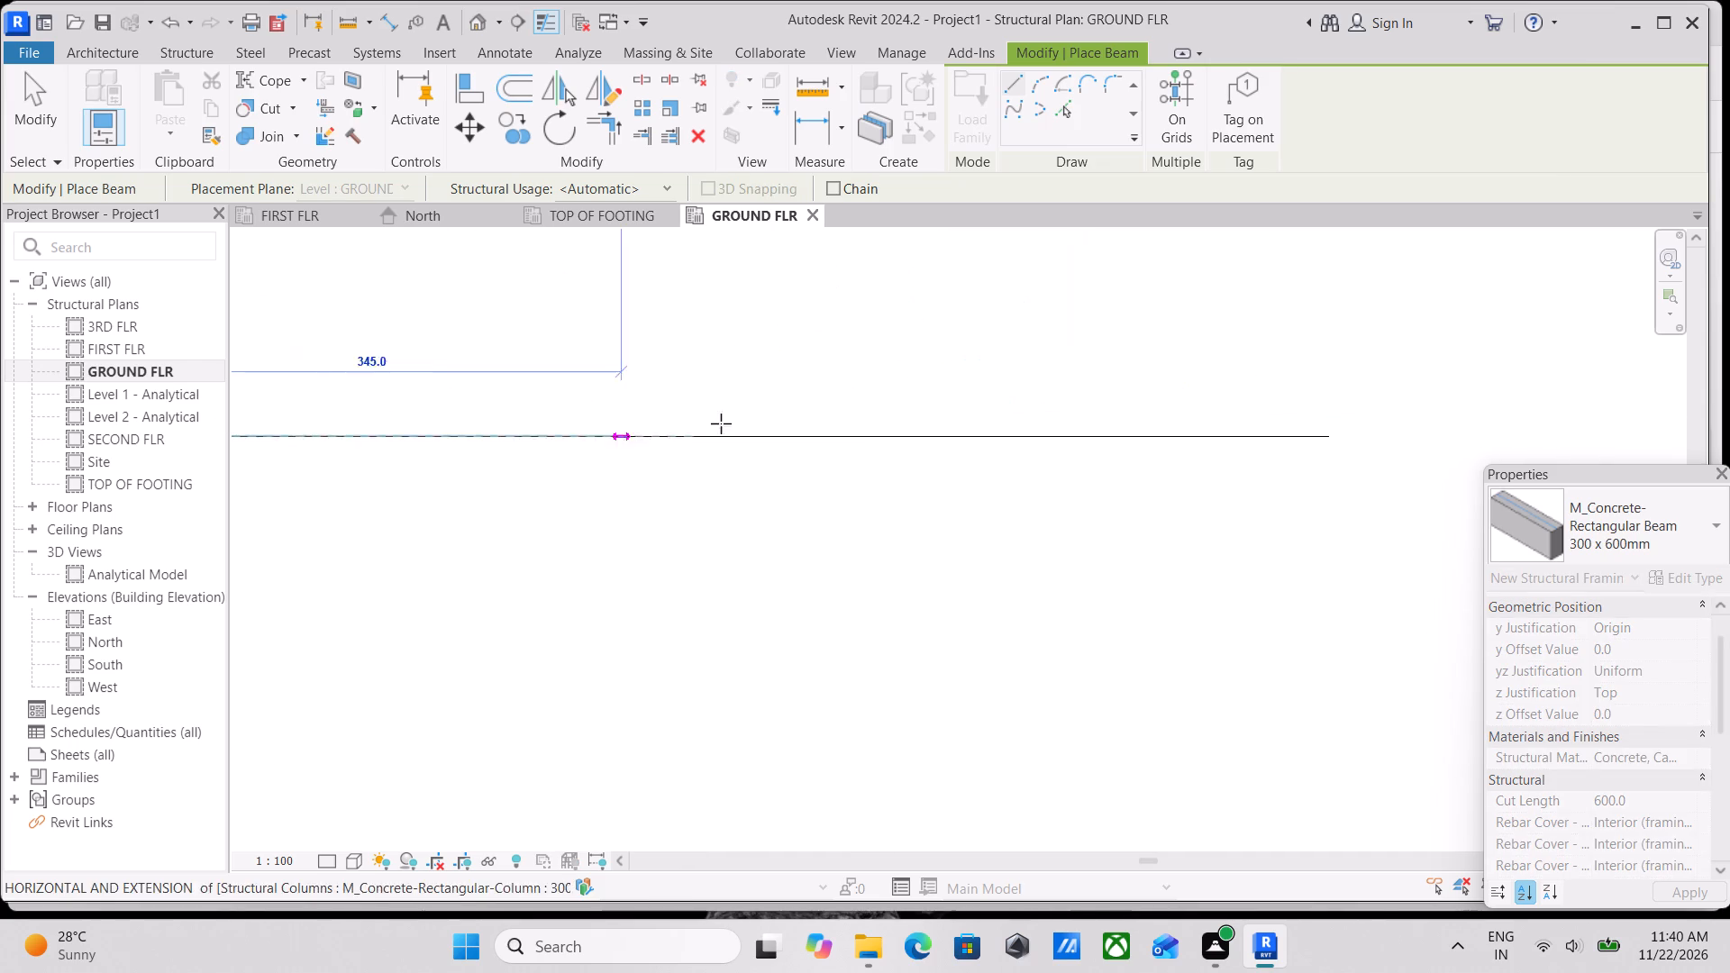
scroll(737, 423, down, 6)
scroll(1025, 406, down, 5)
middle_drag(1019, 405, 573, 436)
middle_drag(986, 435, 714, 444)
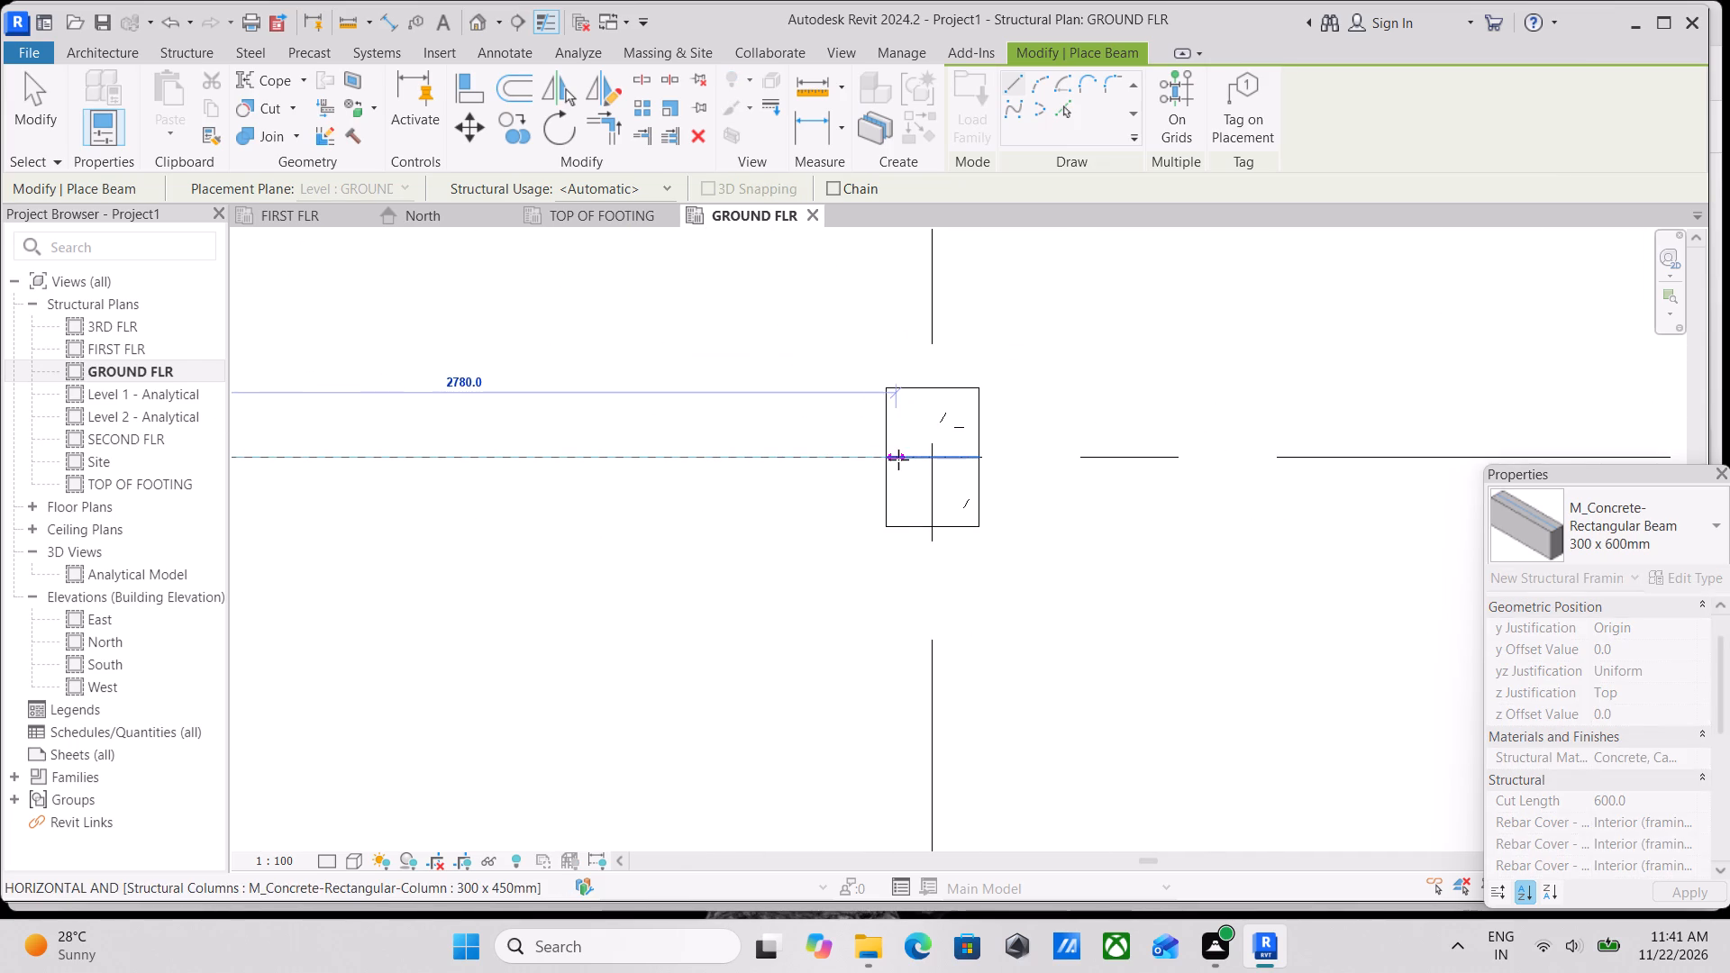
click(891, 459)
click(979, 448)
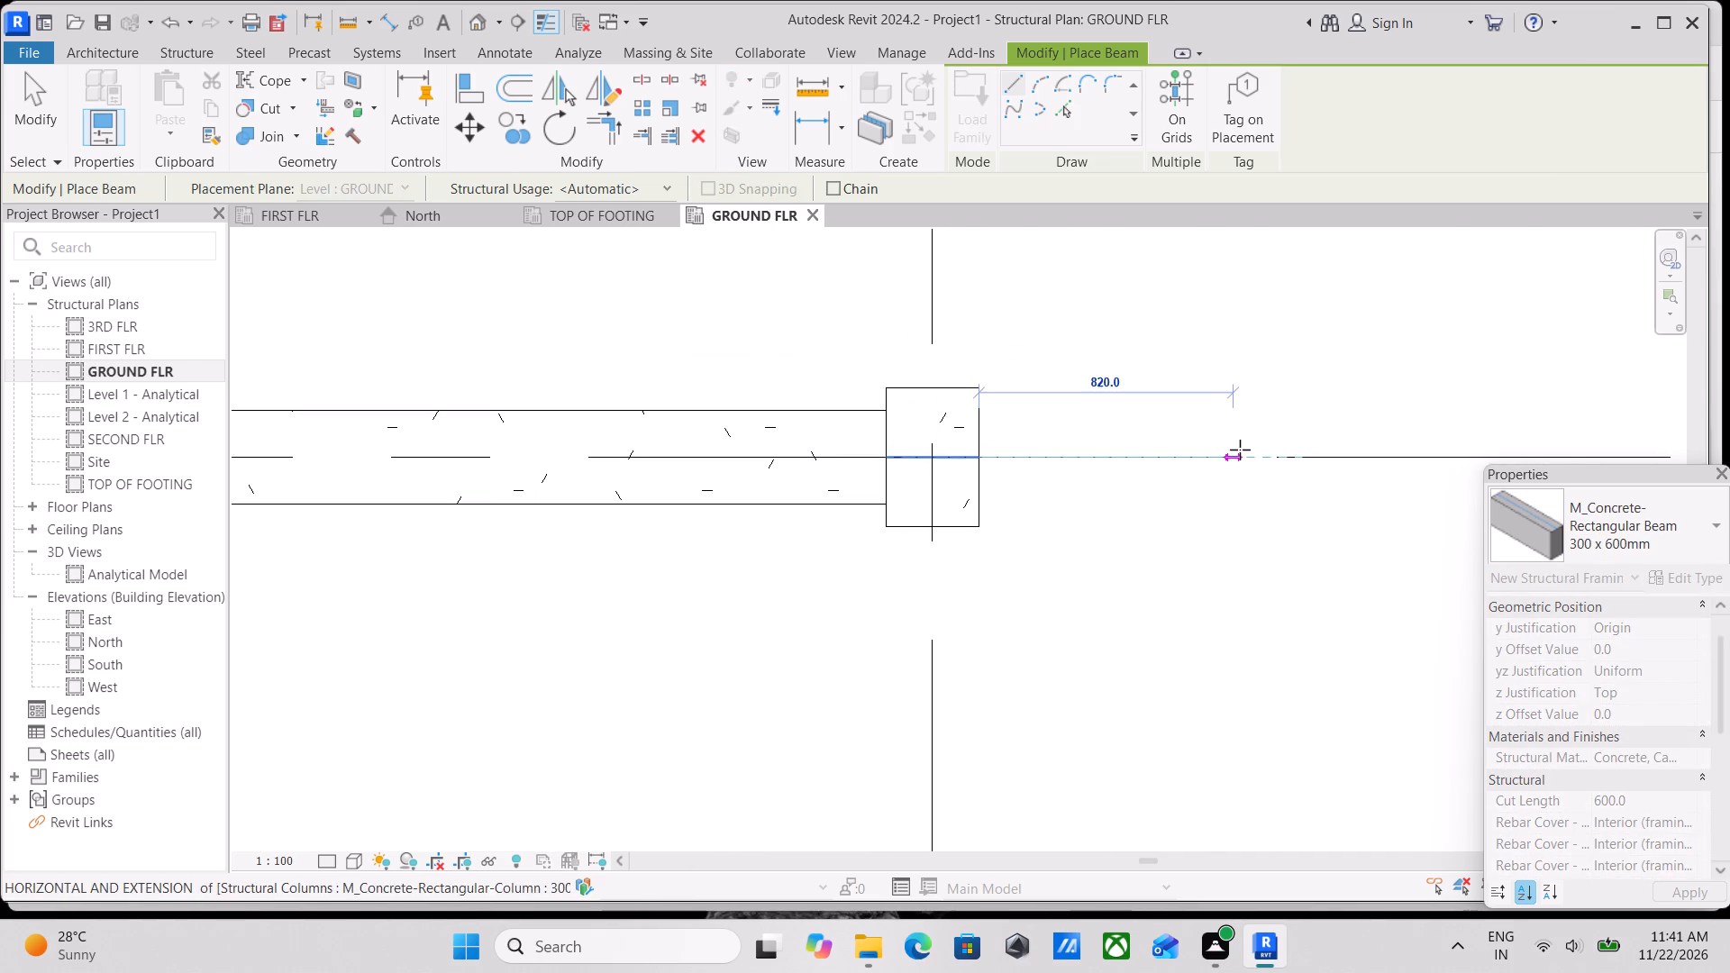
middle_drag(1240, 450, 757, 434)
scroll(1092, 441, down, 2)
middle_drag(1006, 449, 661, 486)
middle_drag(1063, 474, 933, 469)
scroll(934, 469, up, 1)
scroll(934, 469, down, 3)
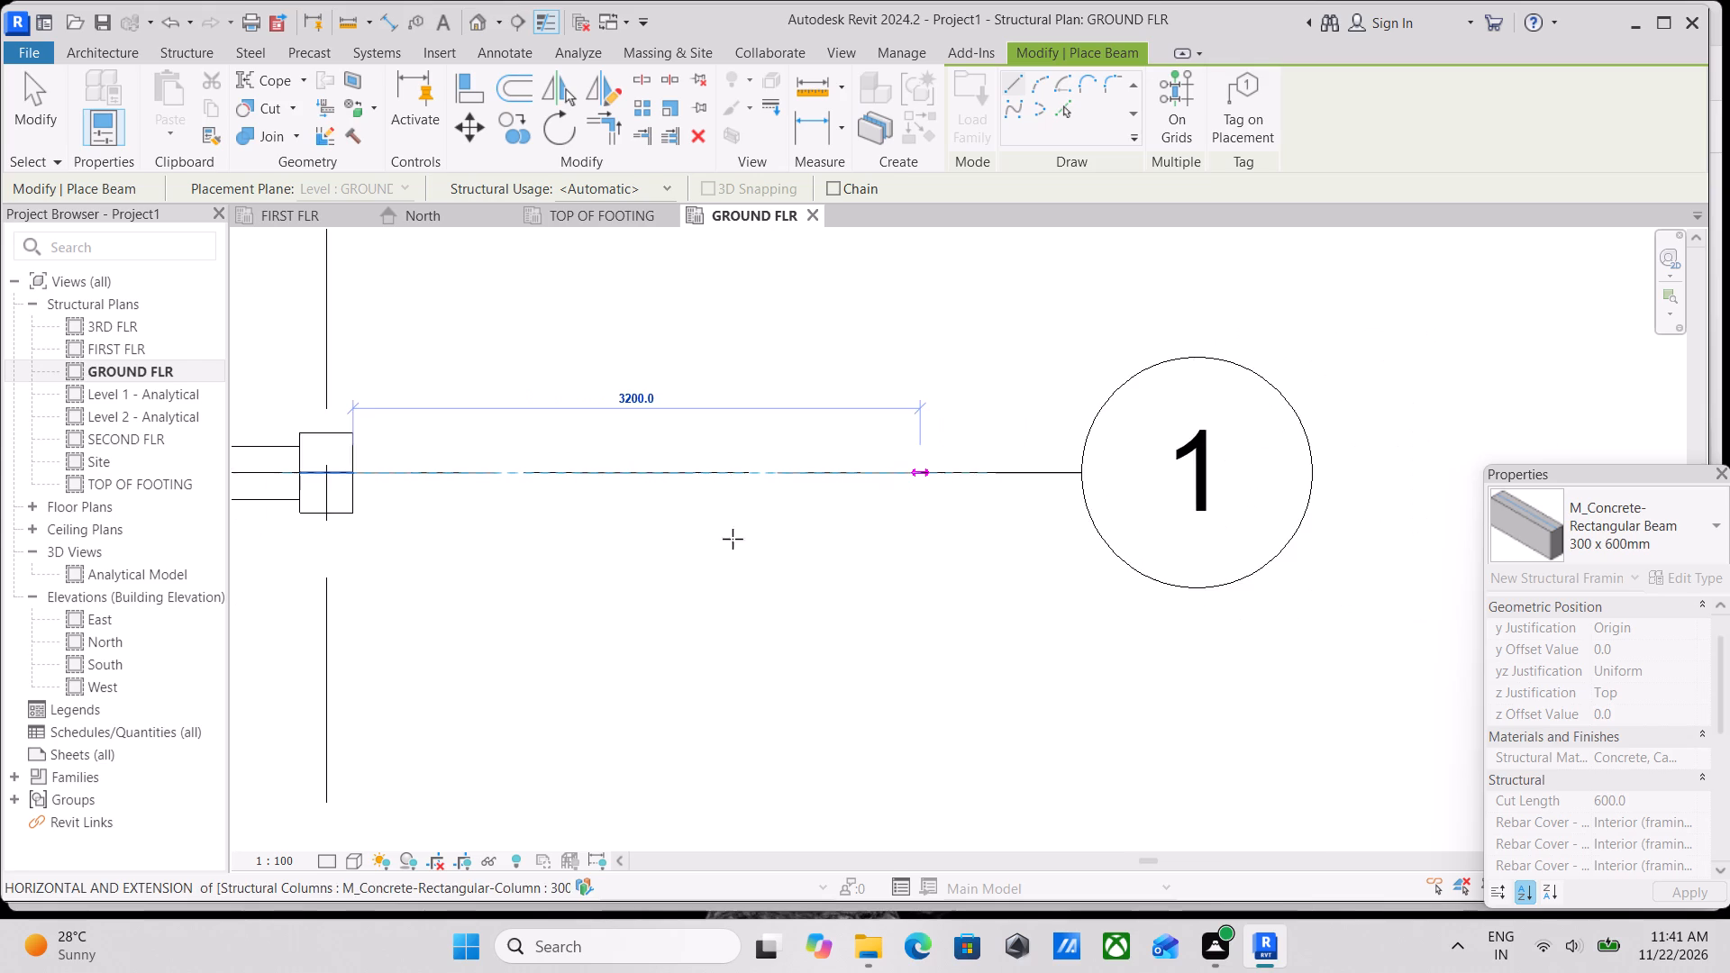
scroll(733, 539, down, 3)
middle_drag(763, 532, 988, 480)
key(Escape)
Add a 300 x 600mm concrete beam along grid D between the columns at grids 1 and 2.
scroll(680, 527, up, 2)
scroll(724, 445, up, 3)
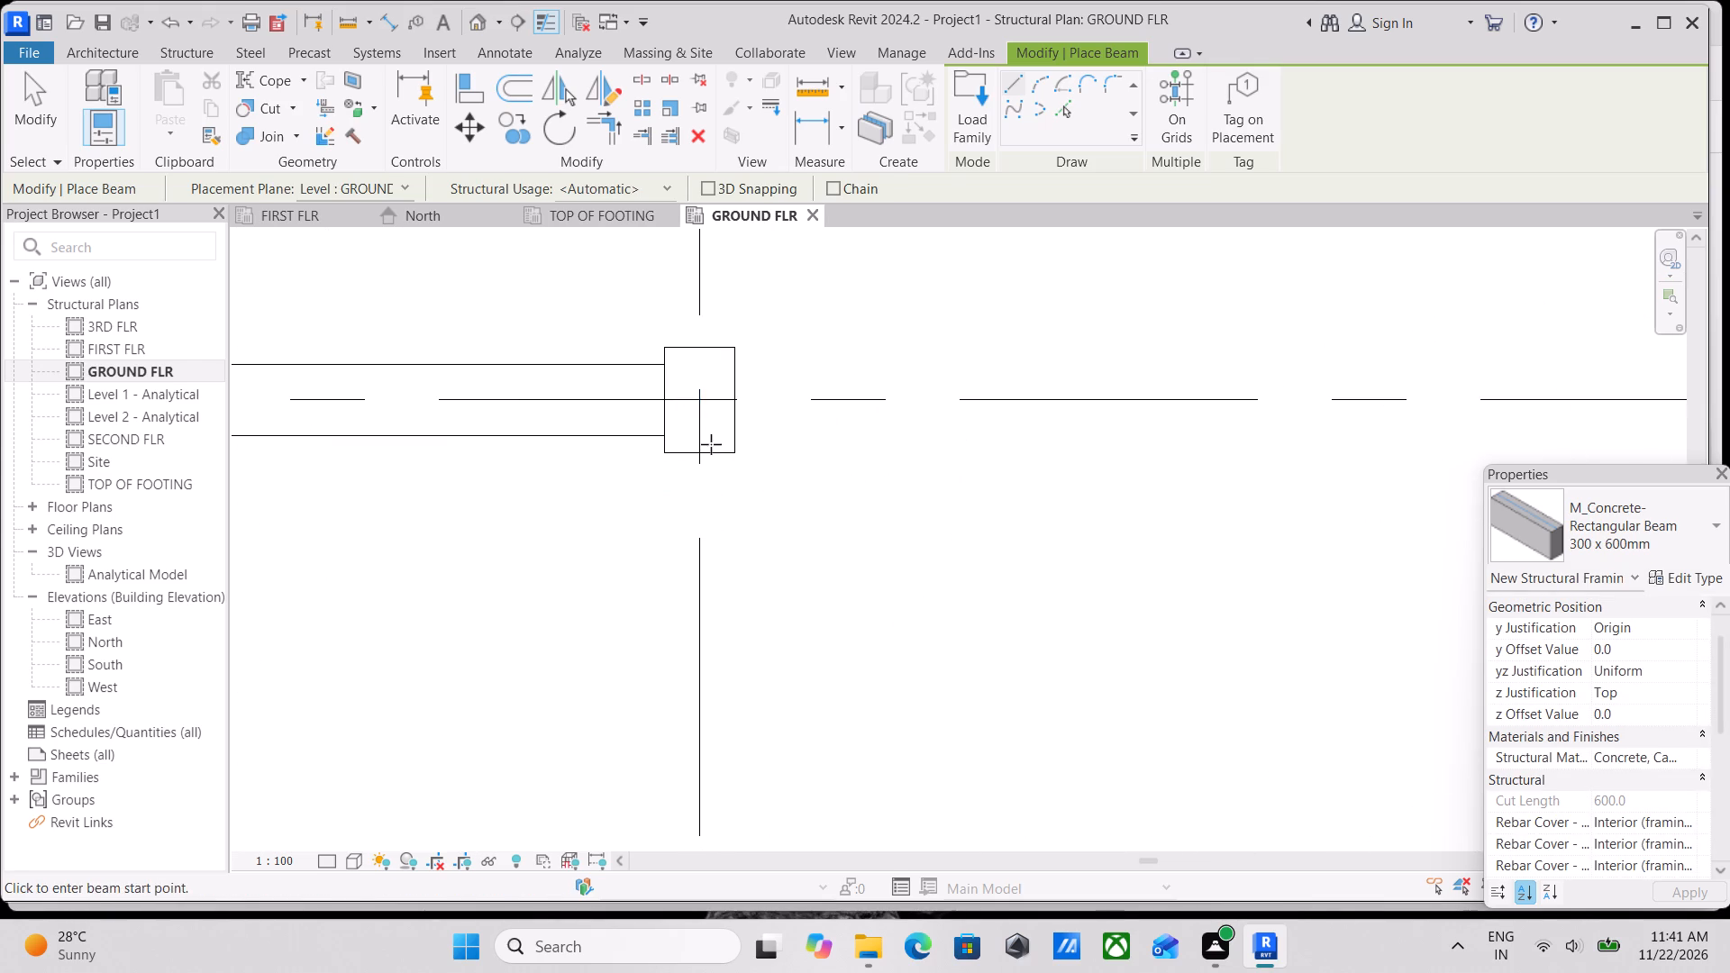
click(696, 452)
middle_drag(633, 838, 724, 463)
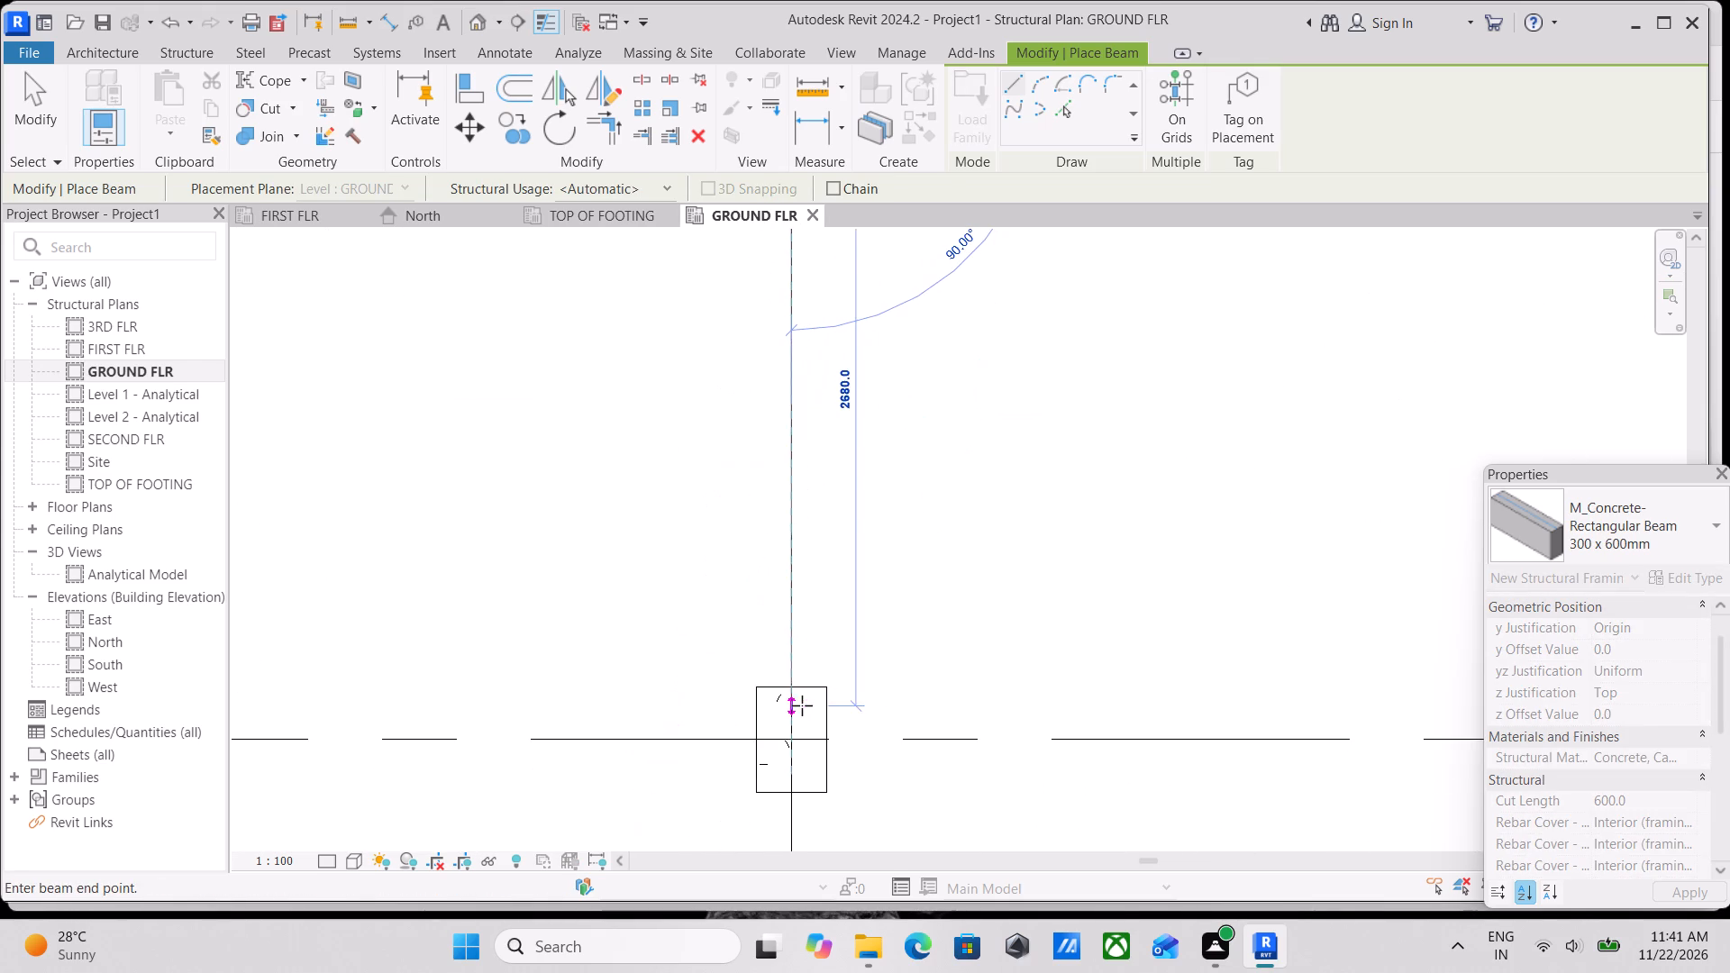
click(790, 690)
Add a 300 x 600mm concrete beam along grid D between the facing sides of the columns at grids 2 and 3.
scroll(790, 689, down, 6)
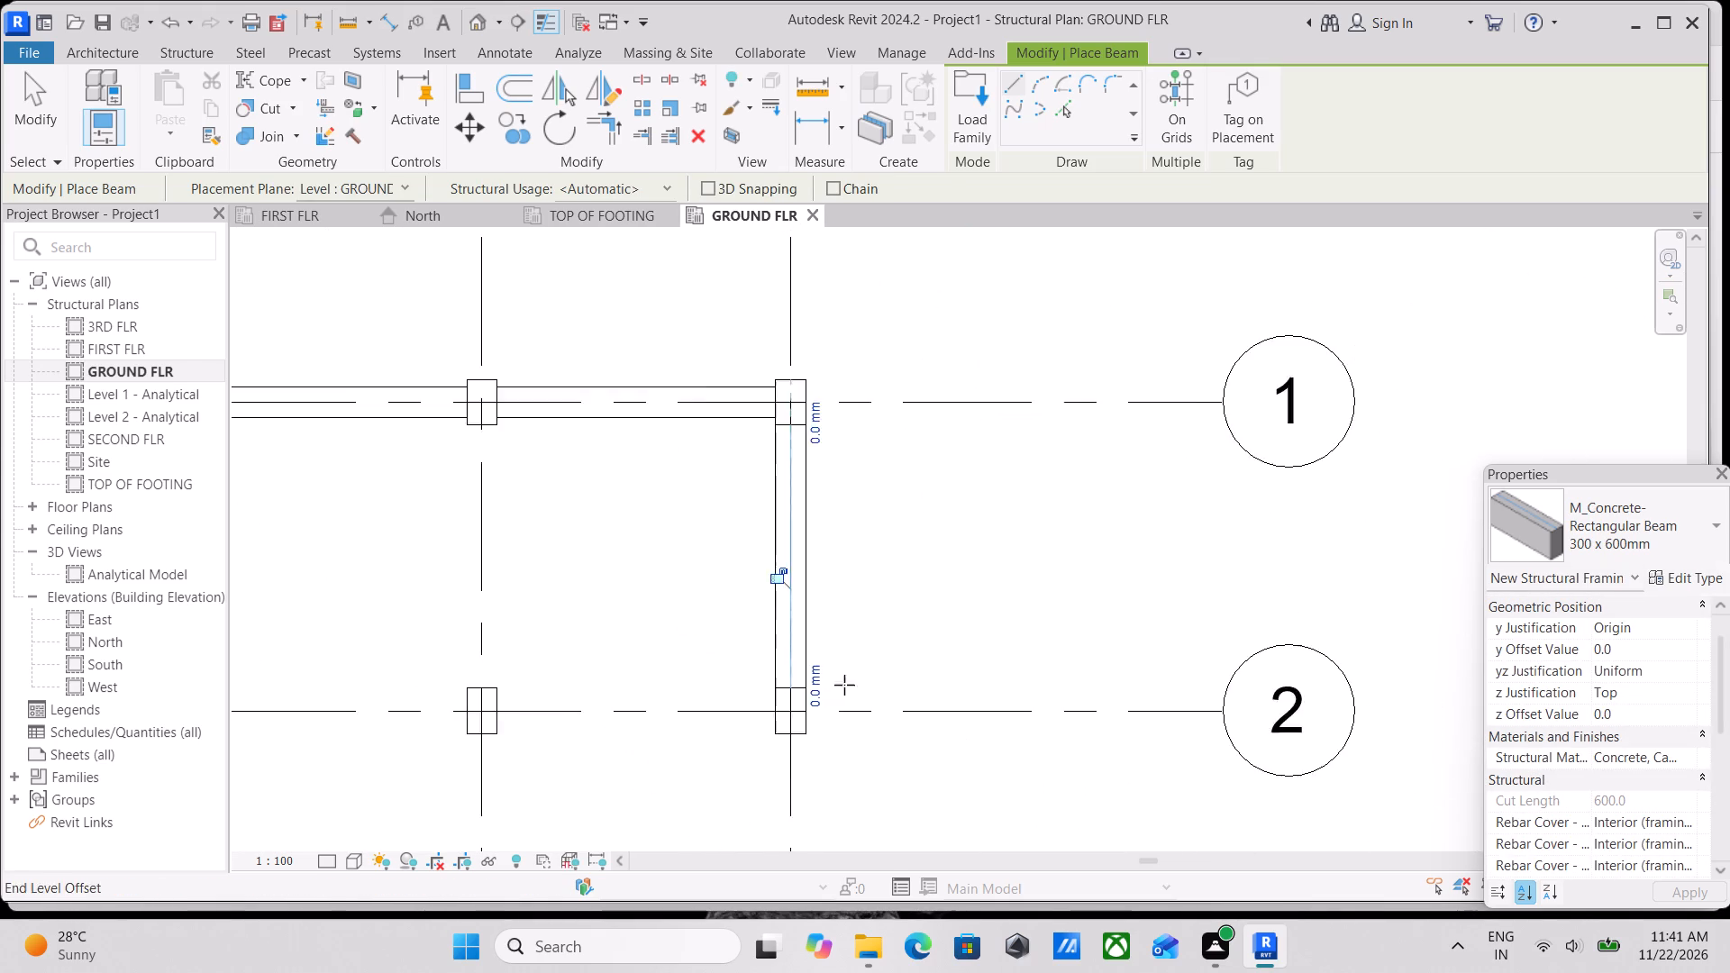
scroll(924, 681, down, 4)
middle_drag(924, 673, 927, 561)
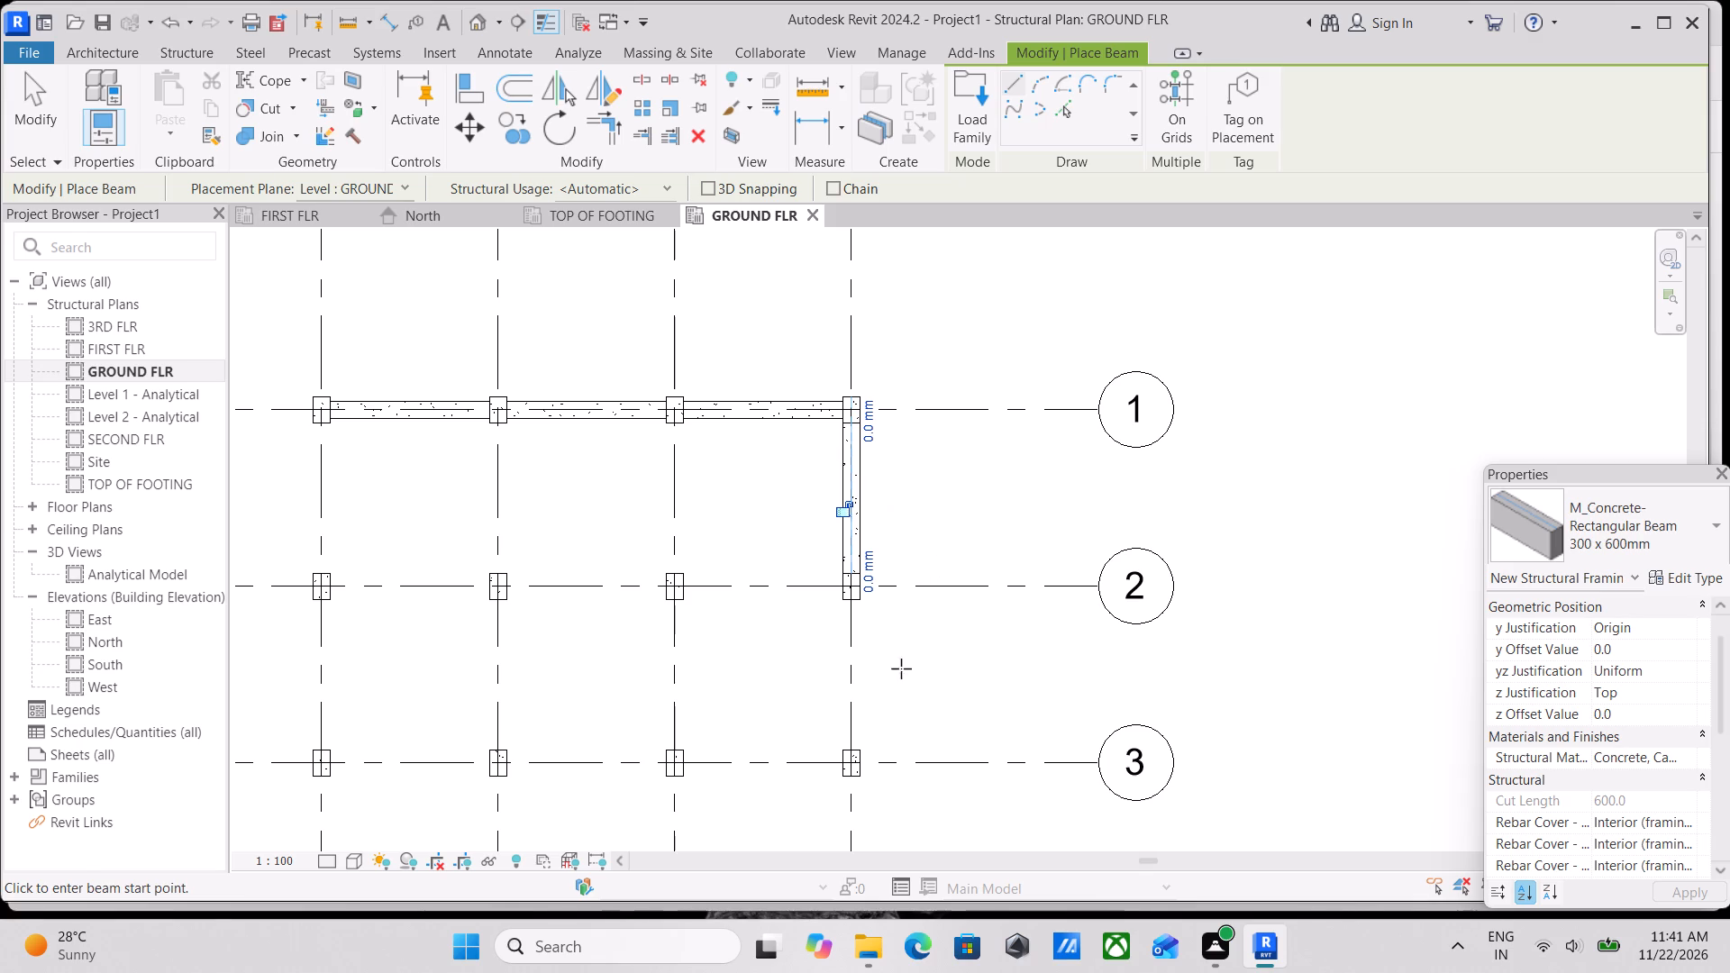
scroll(886, 674, up, 4)
scroll(807, 552, up, 11)
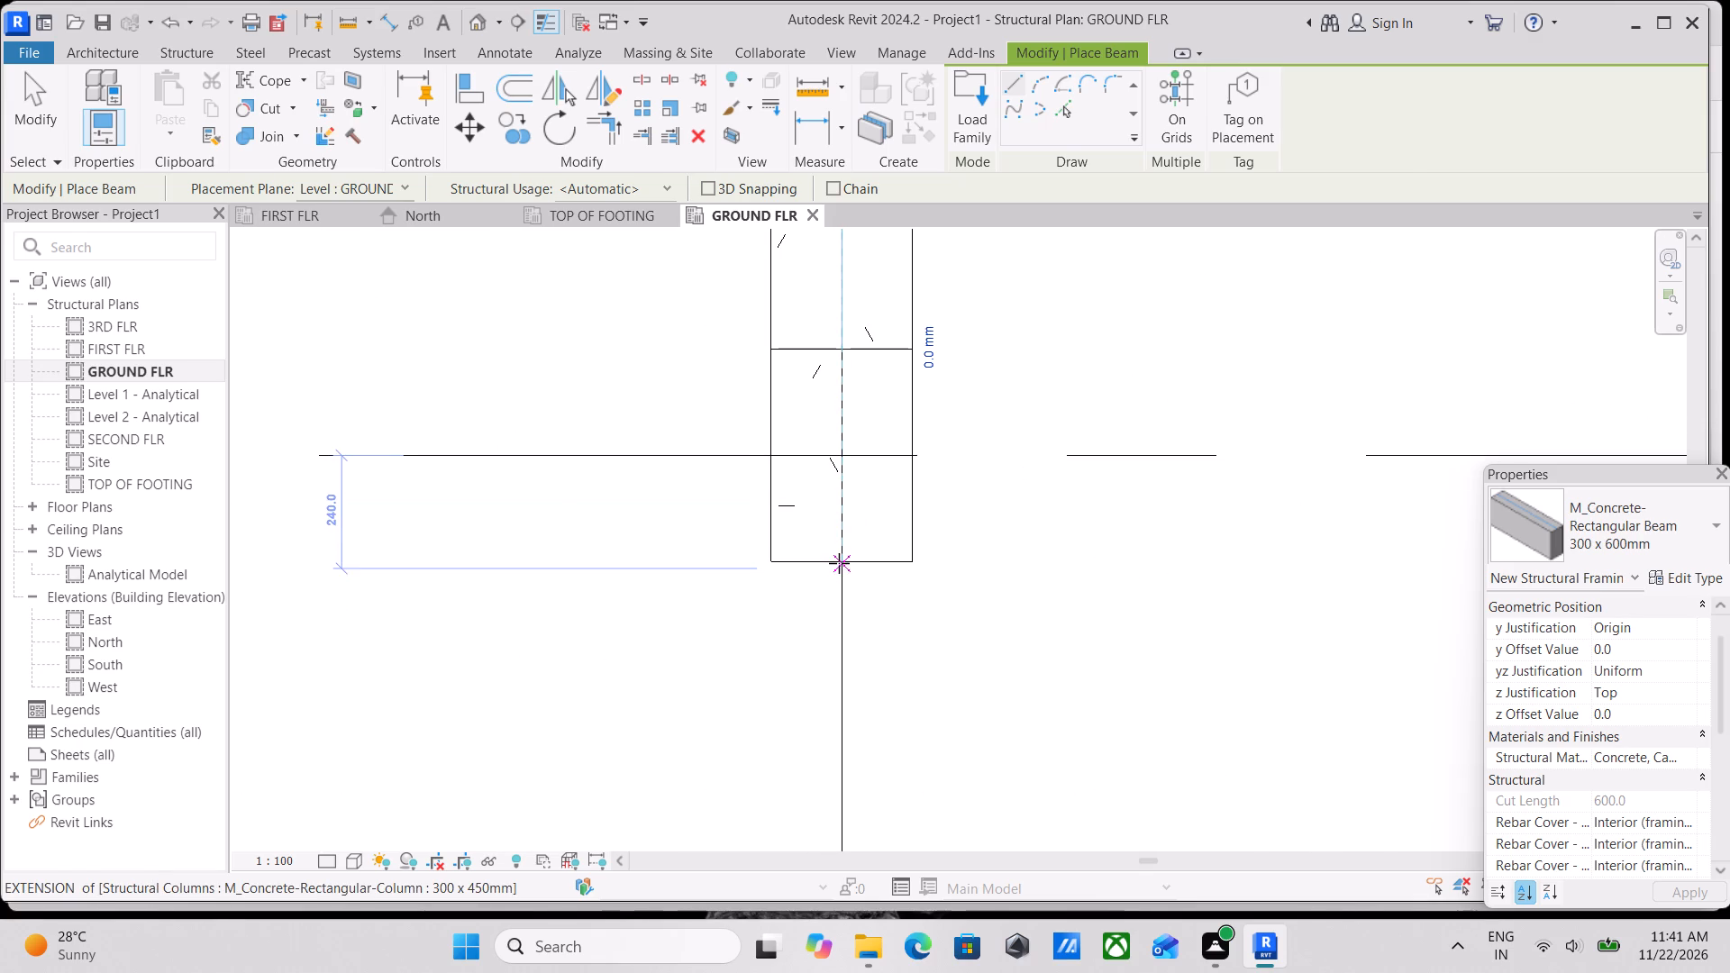
scroll(842, 566, up, 4)
click(842, 554)
scroll(812, 768, down, 3)
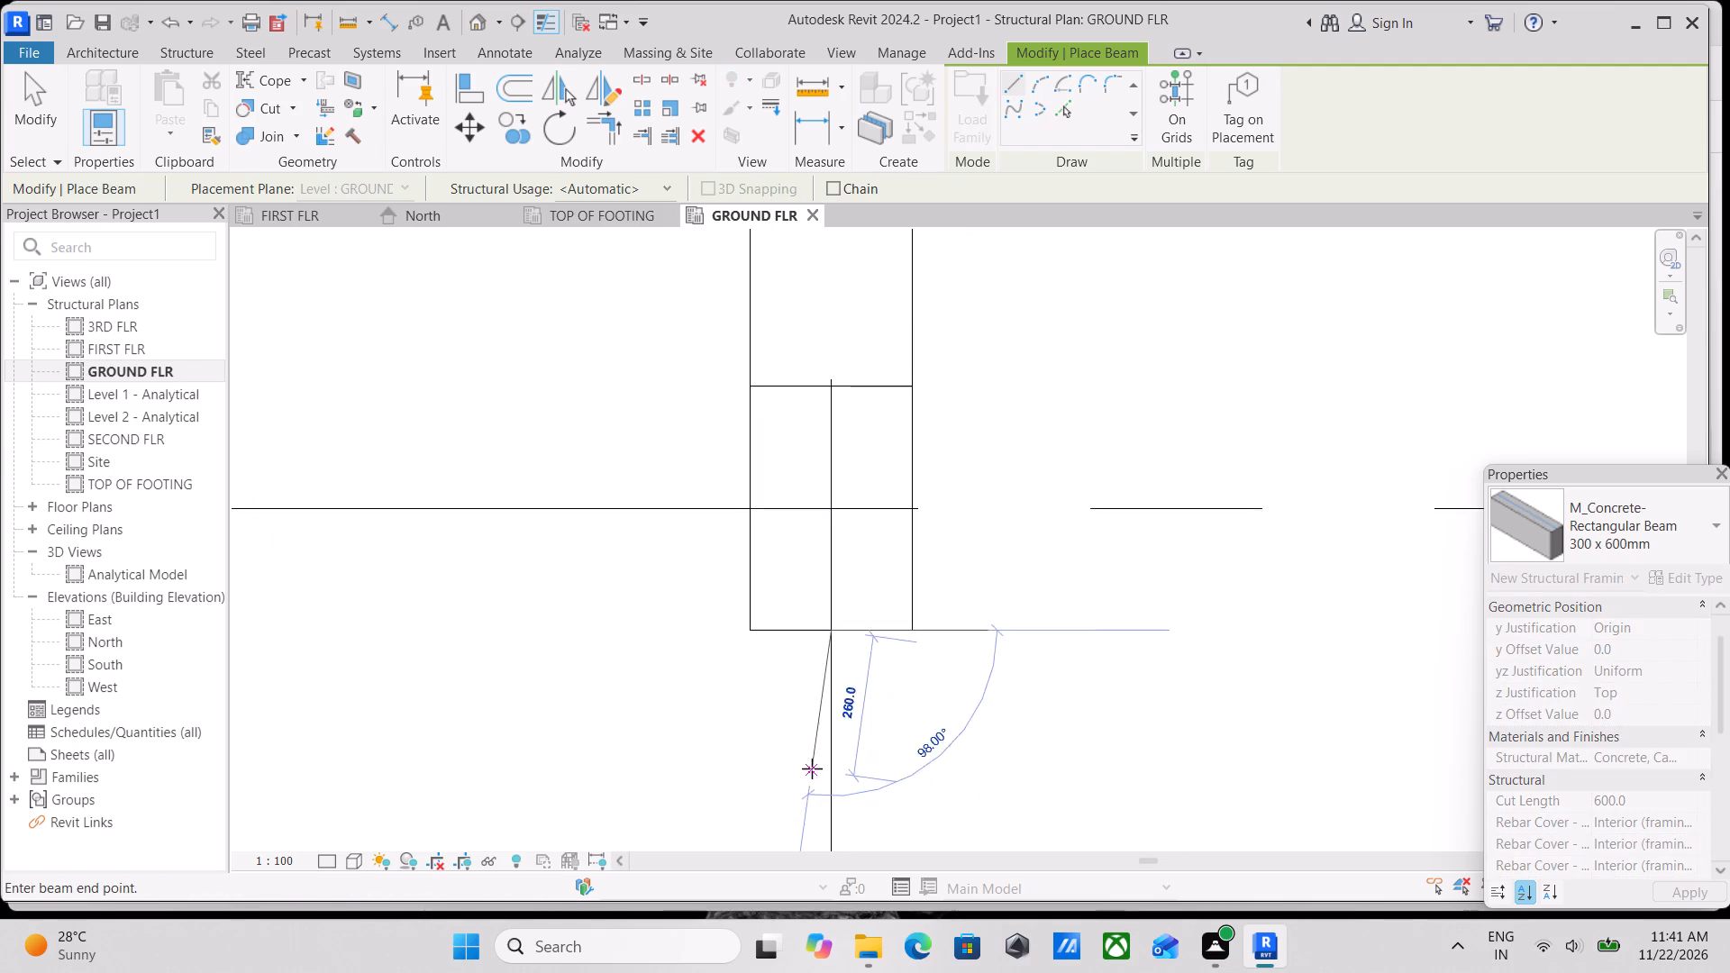
middle_drag(815, 750, 748, 478)
scroll(748, 478, up, 1)
scroll(765, 545, down, 11)
middle_drag(766, 572, 751, 432)
scroll(770, 583, down, 1)
middle_drag(770, 583, 746, 550)
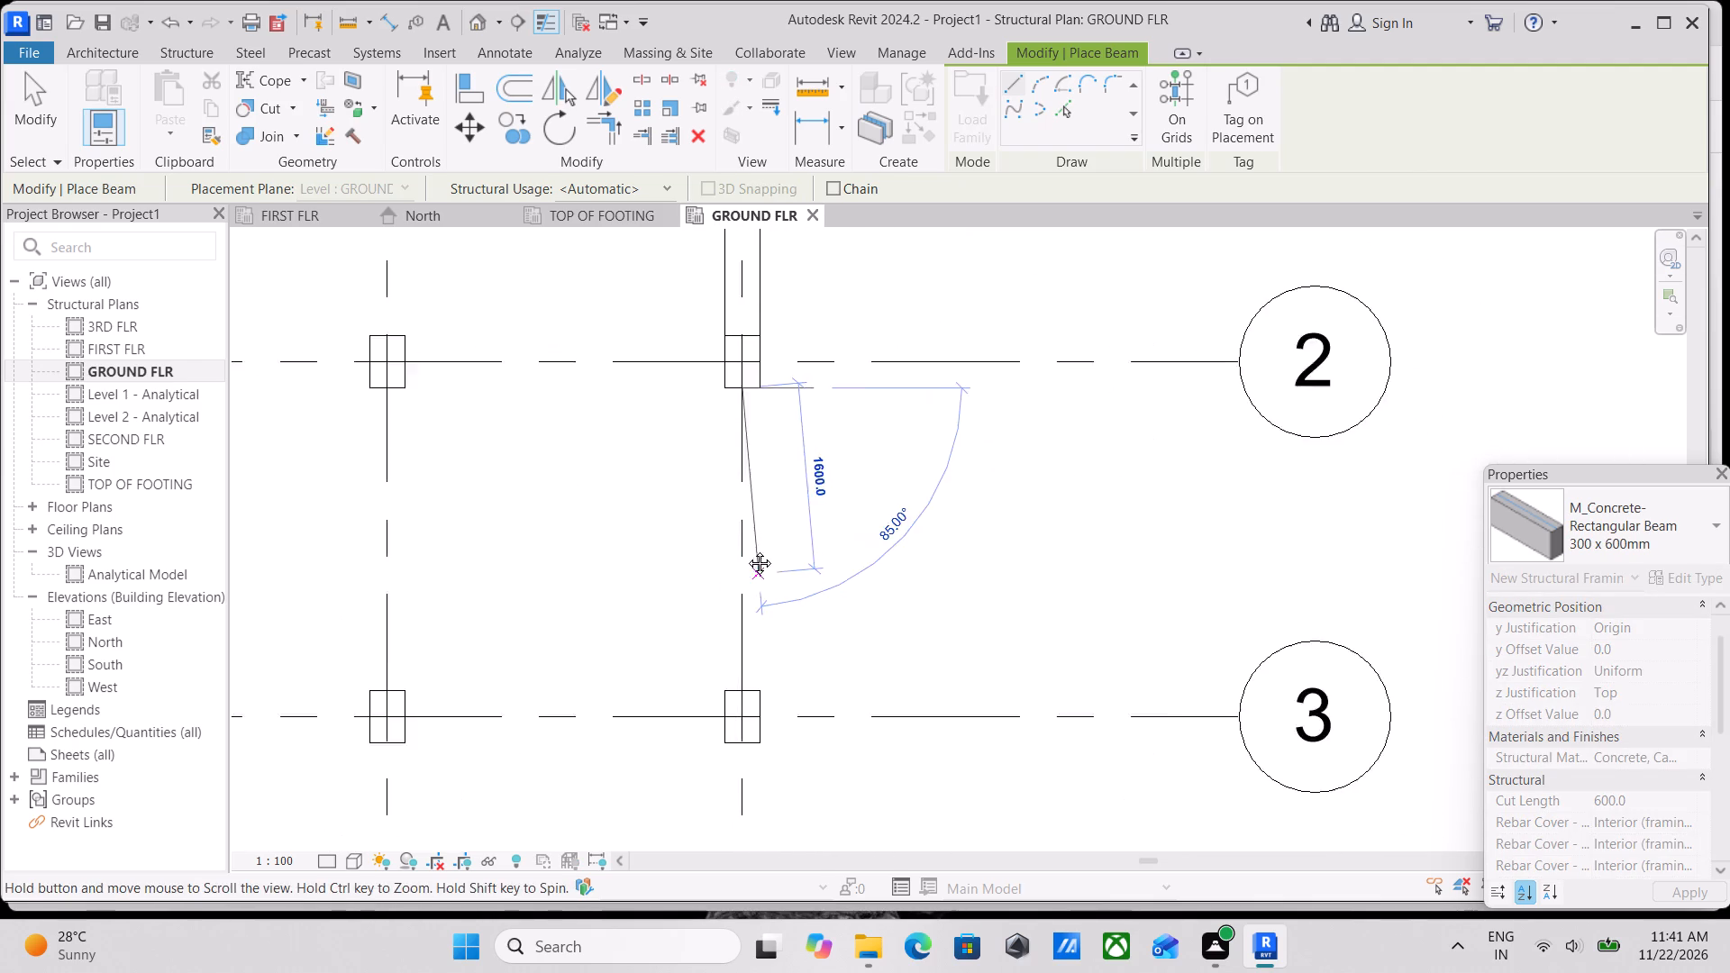
middle_drag(746, 550, 715, 487)
click(689, 617)
Add a 300 x 600mm concrete beam along grid D between the columns at grids 3 and 4.
scroll(714, 571, up, 4)
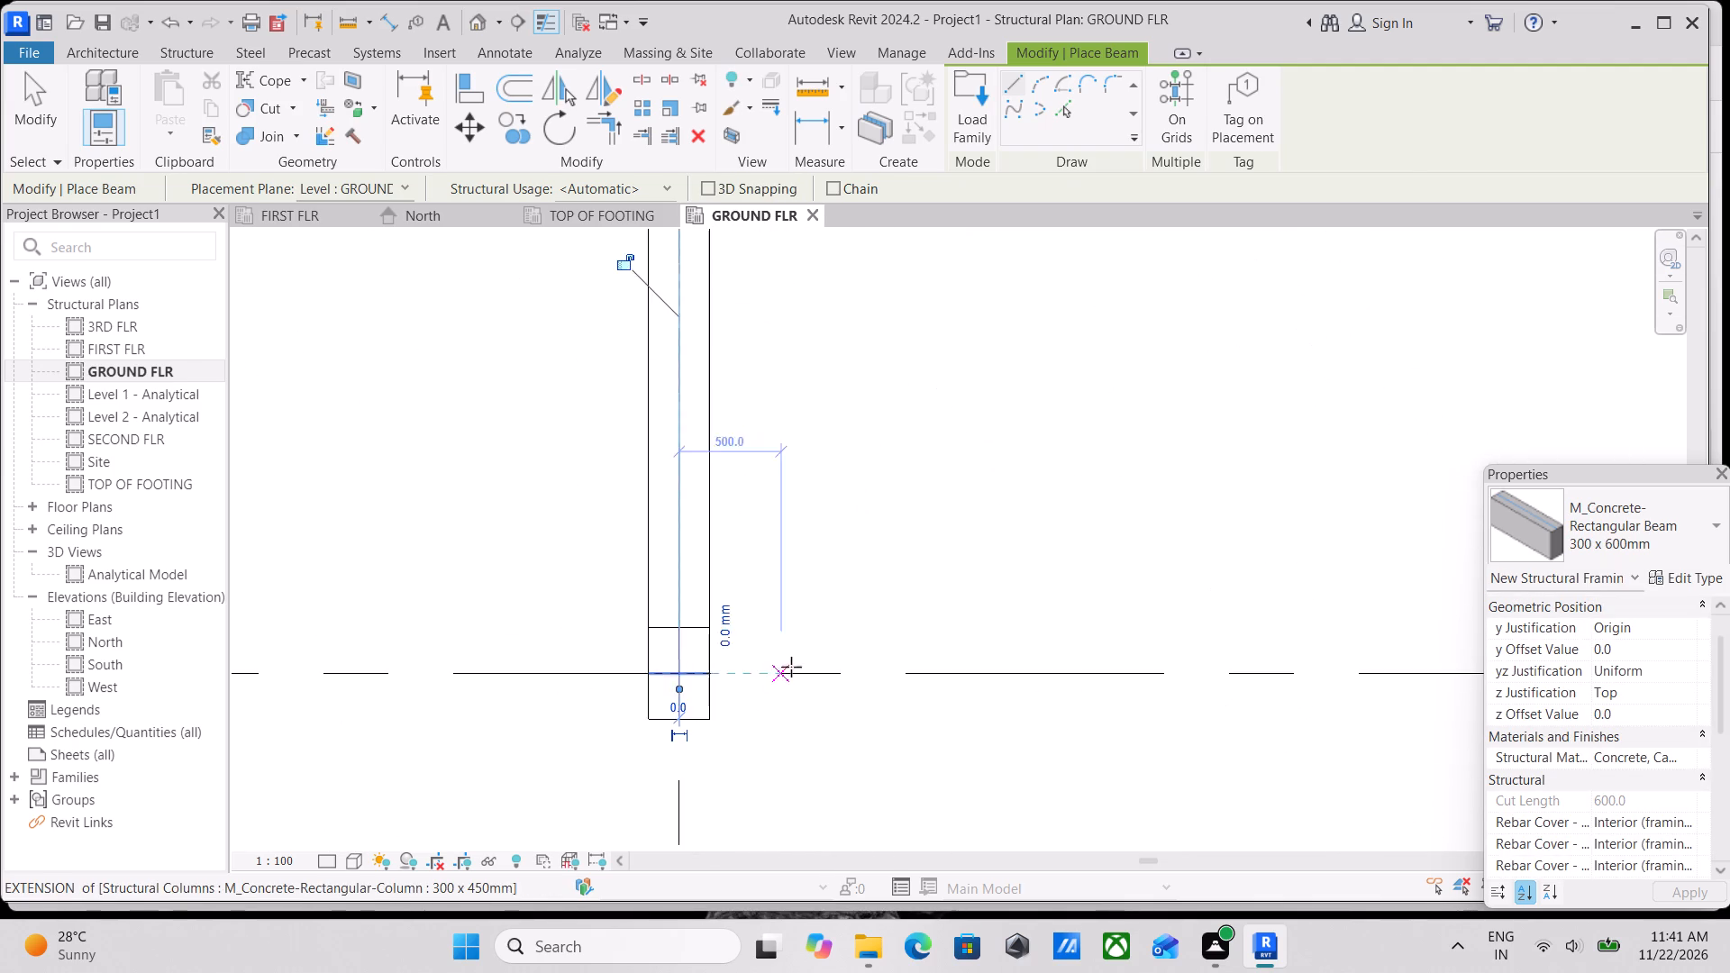
scroll(802, 669, up, 3)
middle_drag(811, 676, 987, 475)
scroll(690, 613, up, 5)
scroll(864, 454, up, 6)
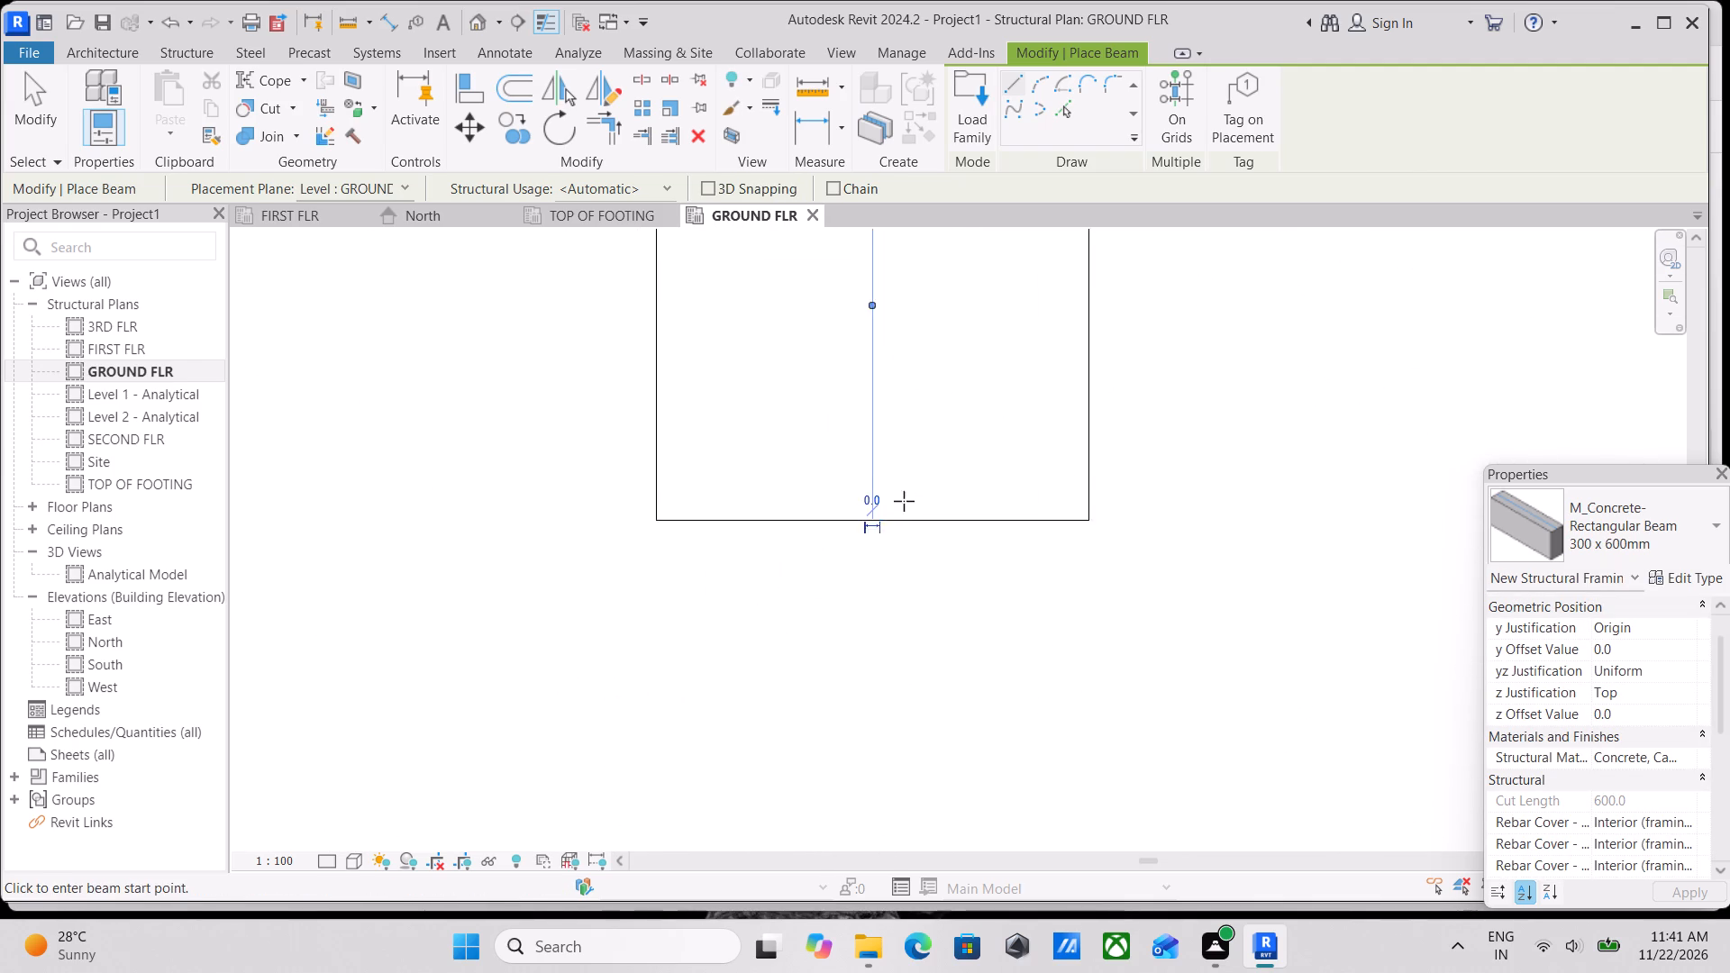
scroll(904, 501, up, 17)
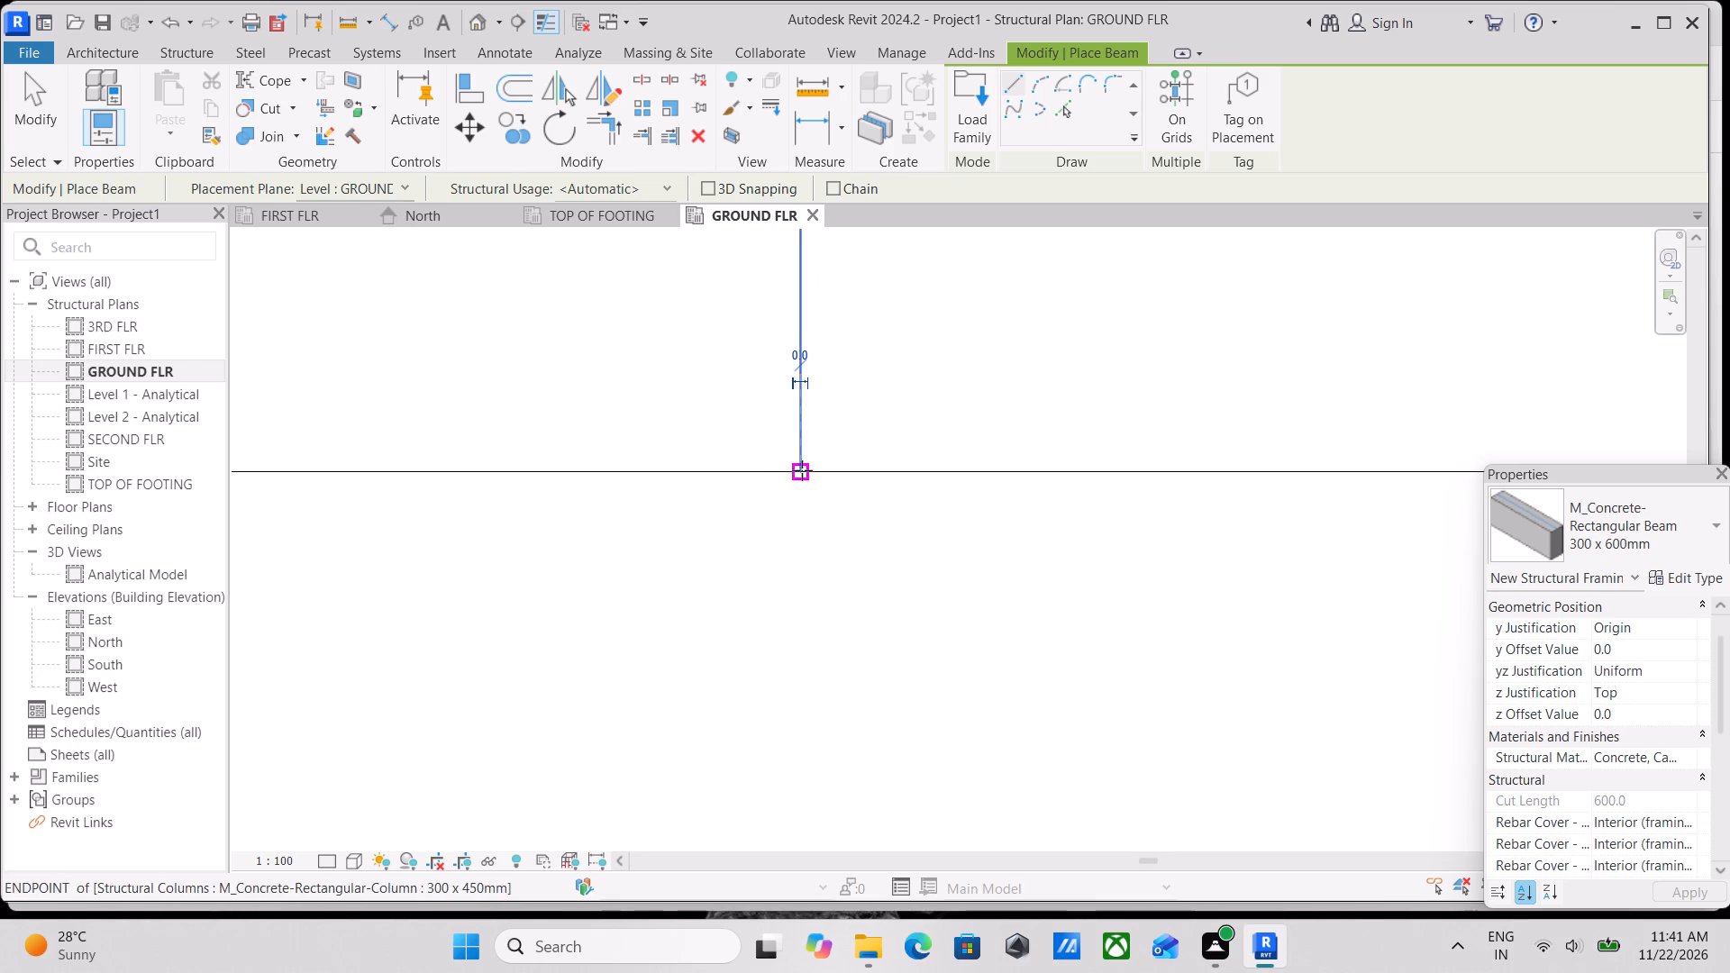
click(802, 470)
scroll(815, 662, down, 19)
middle_drag(815, 662, 782, 386)
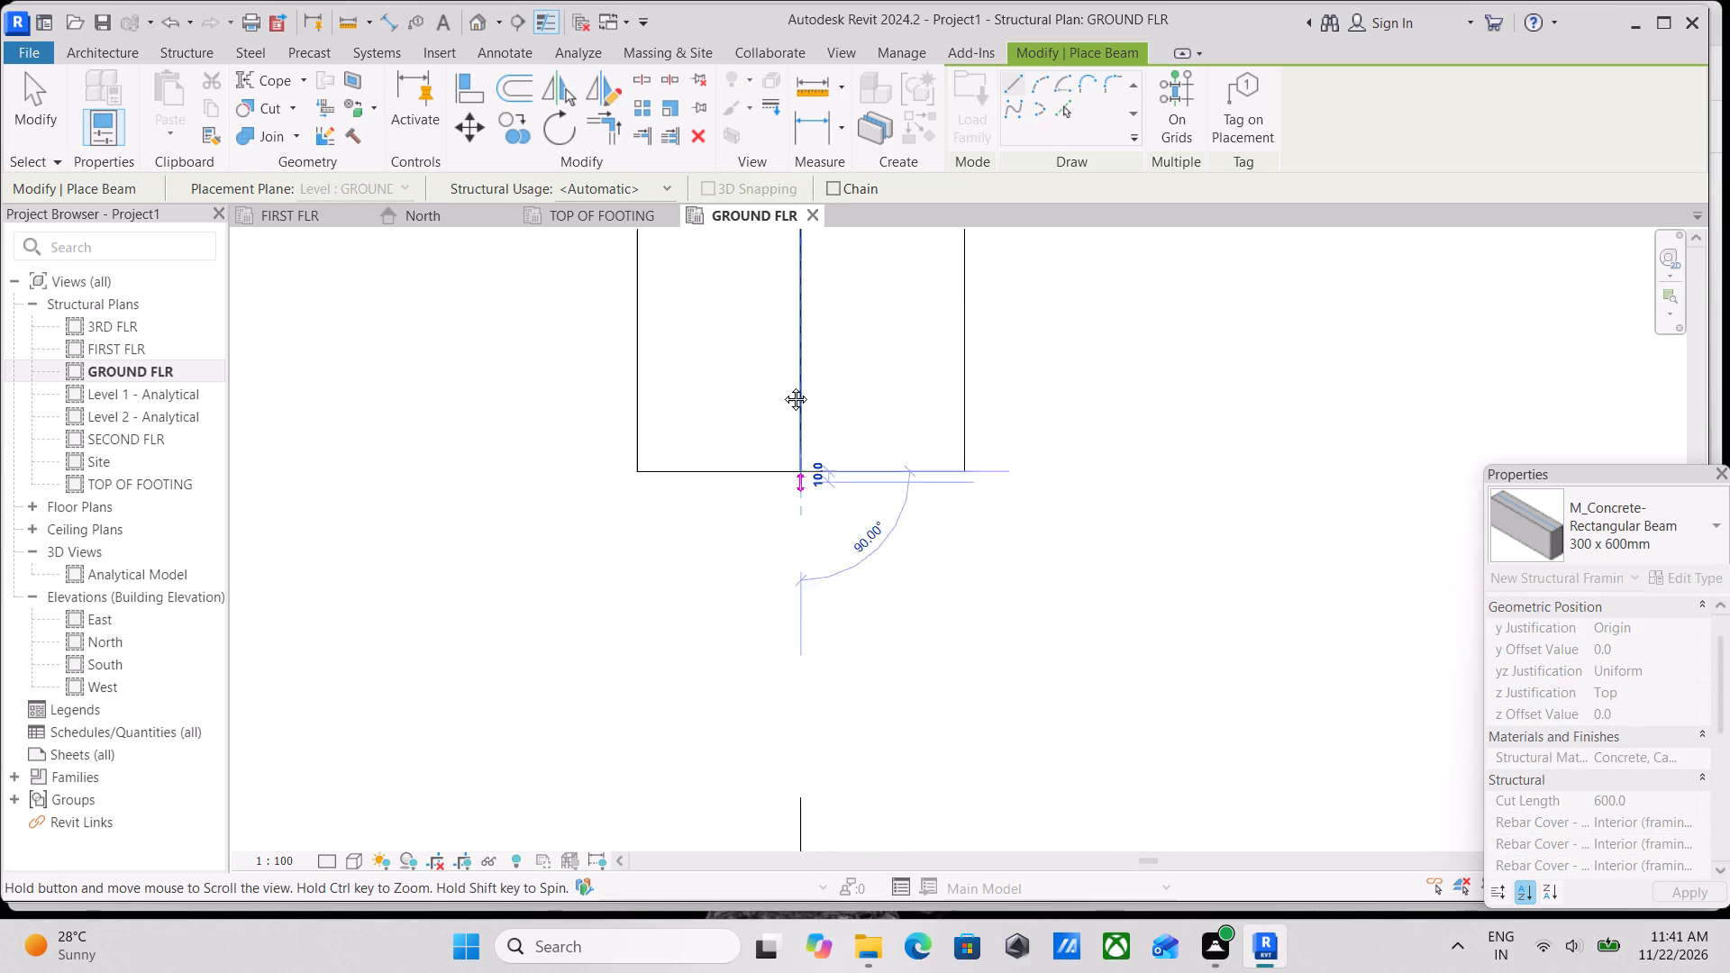
middle_drag(782, 386, 760, 266)
scroll(759, 570, down, 5)
middle_drag(759, 538, 787, 249)
scroll(799, 772, down, 5)
middle_drag(800, 756, 761, 341)
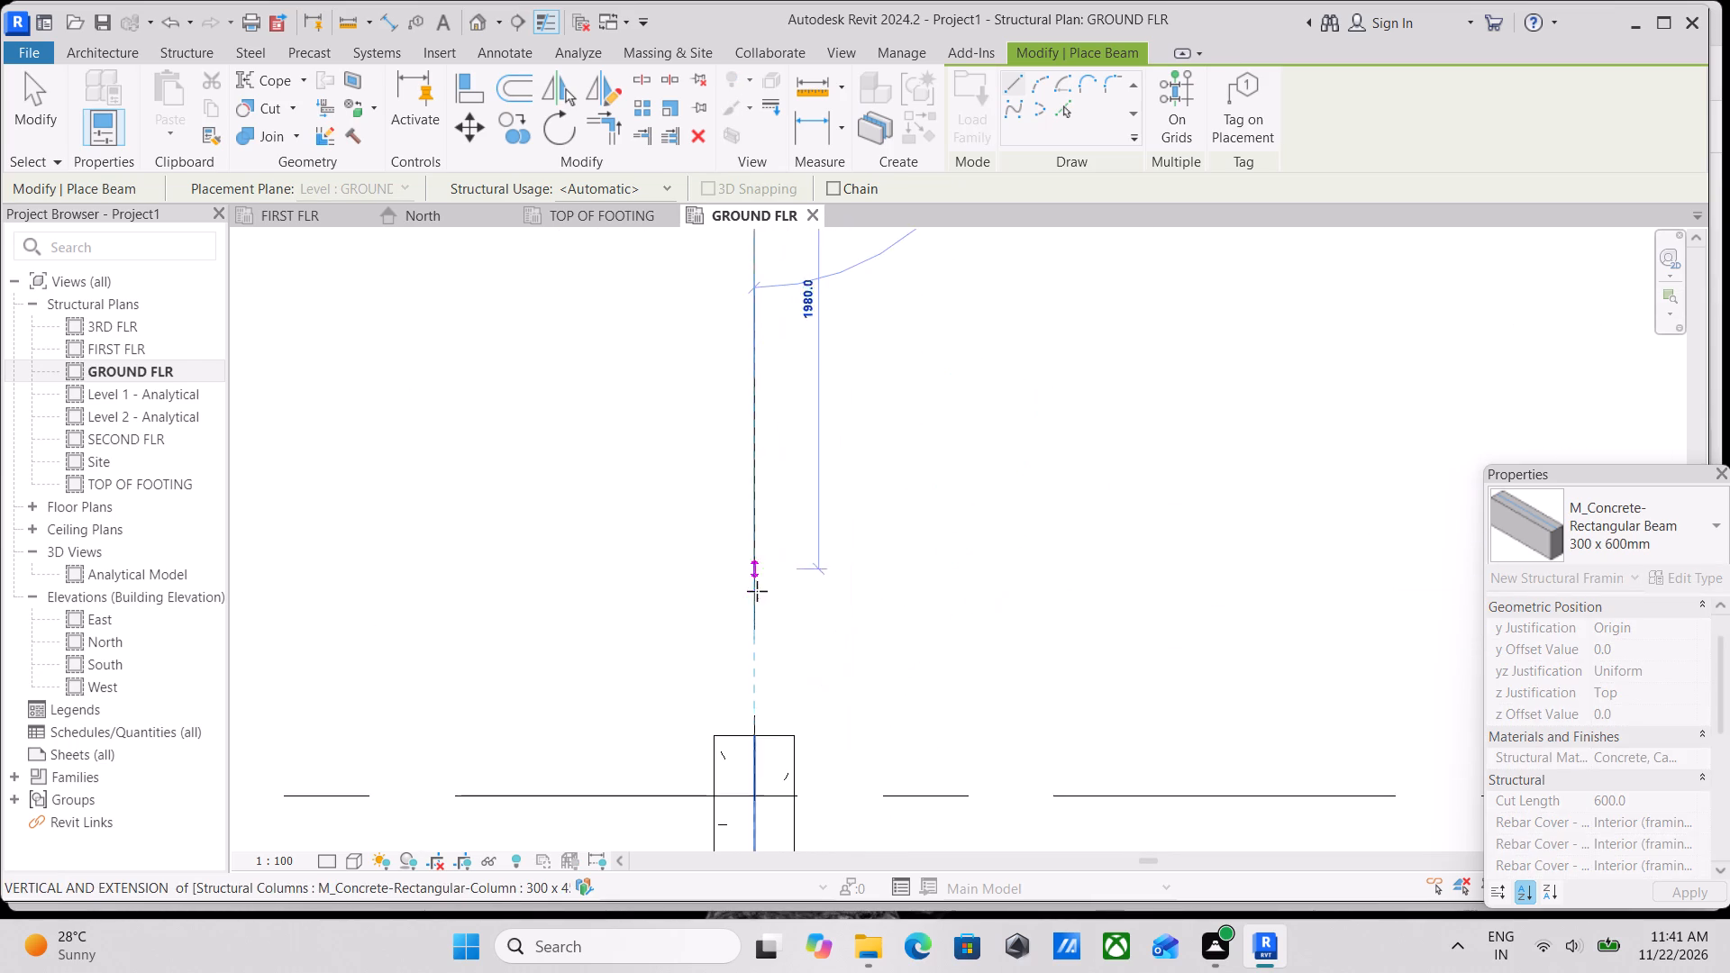
scroll(757, 594, down, 4)
middle_drag(756, 587, 749, 445)
scroll(749, 445, up, 1)
click(745, 549)
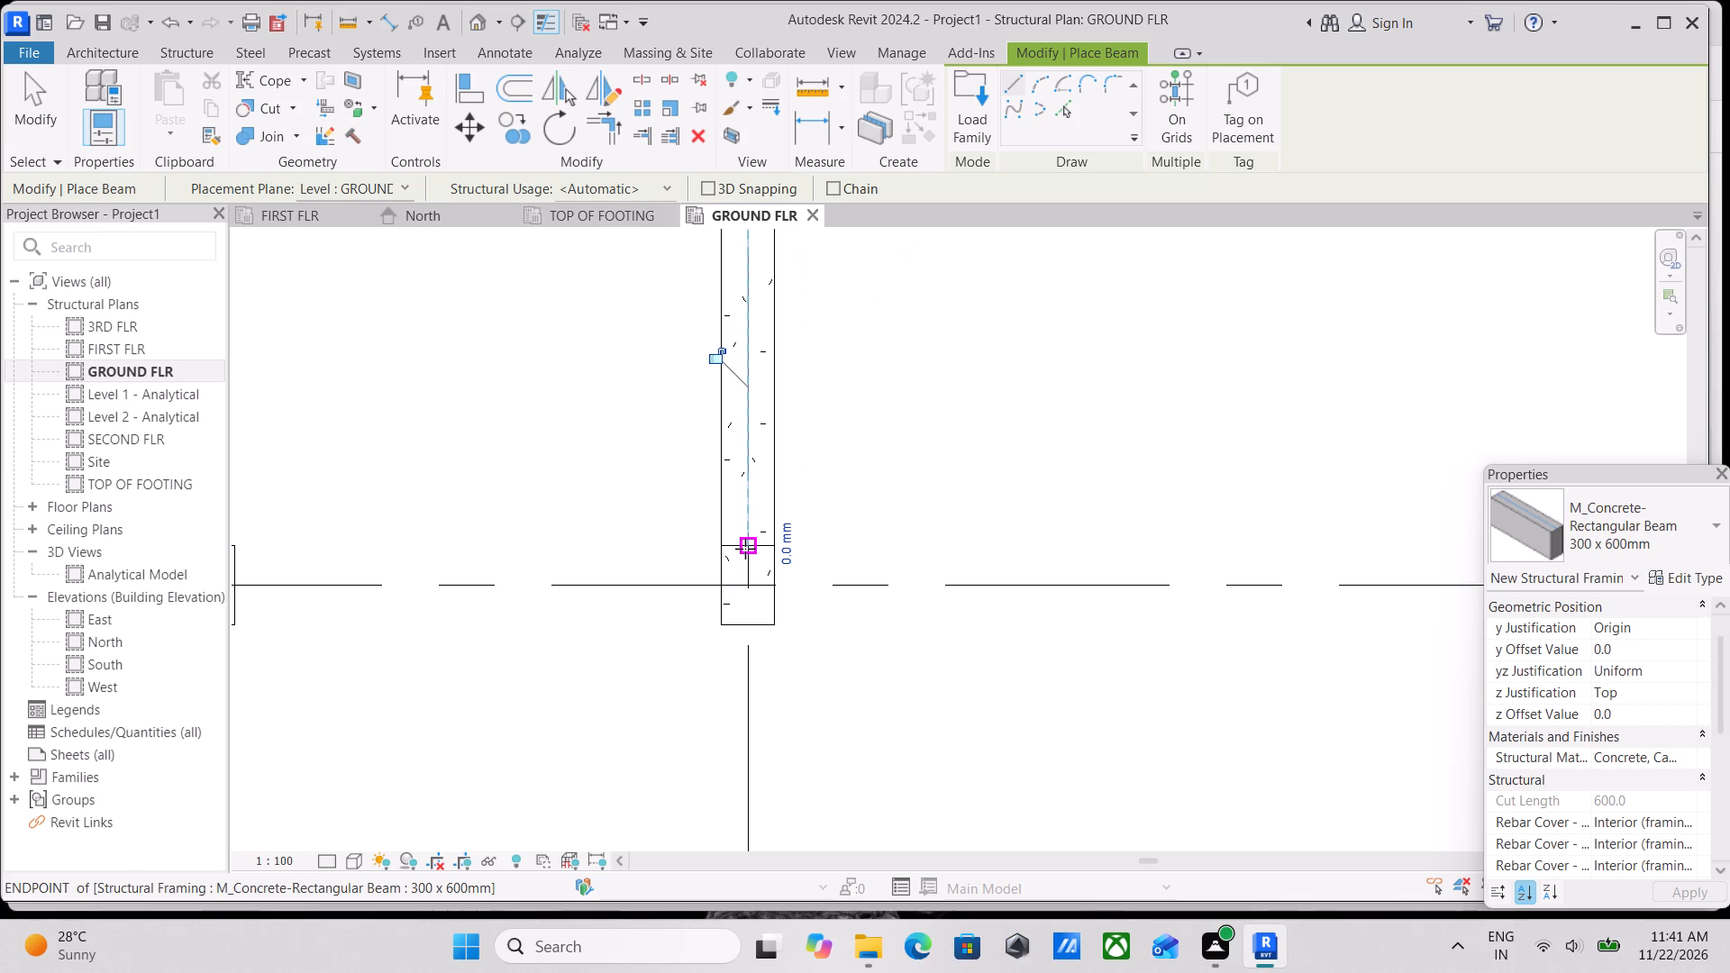
Add a 300 x 600mm concrete beam along grid D between the columns at grids 4 and 5.
scroll(752, 635, up, 7)
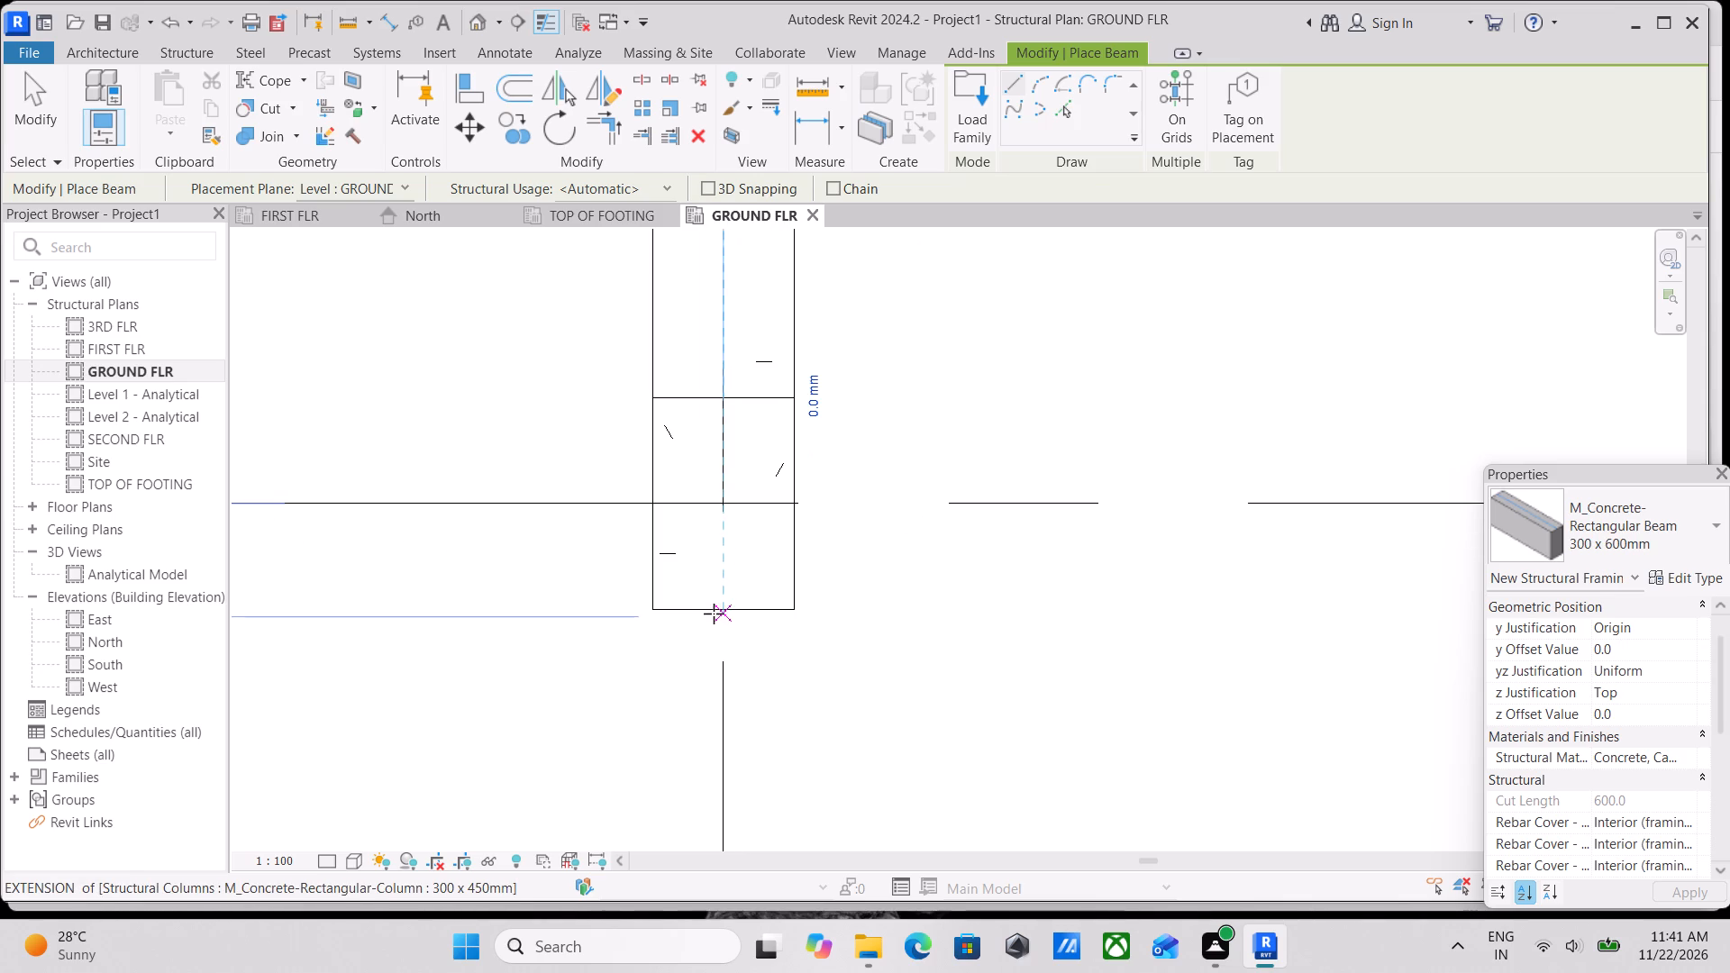
click(724, 609)
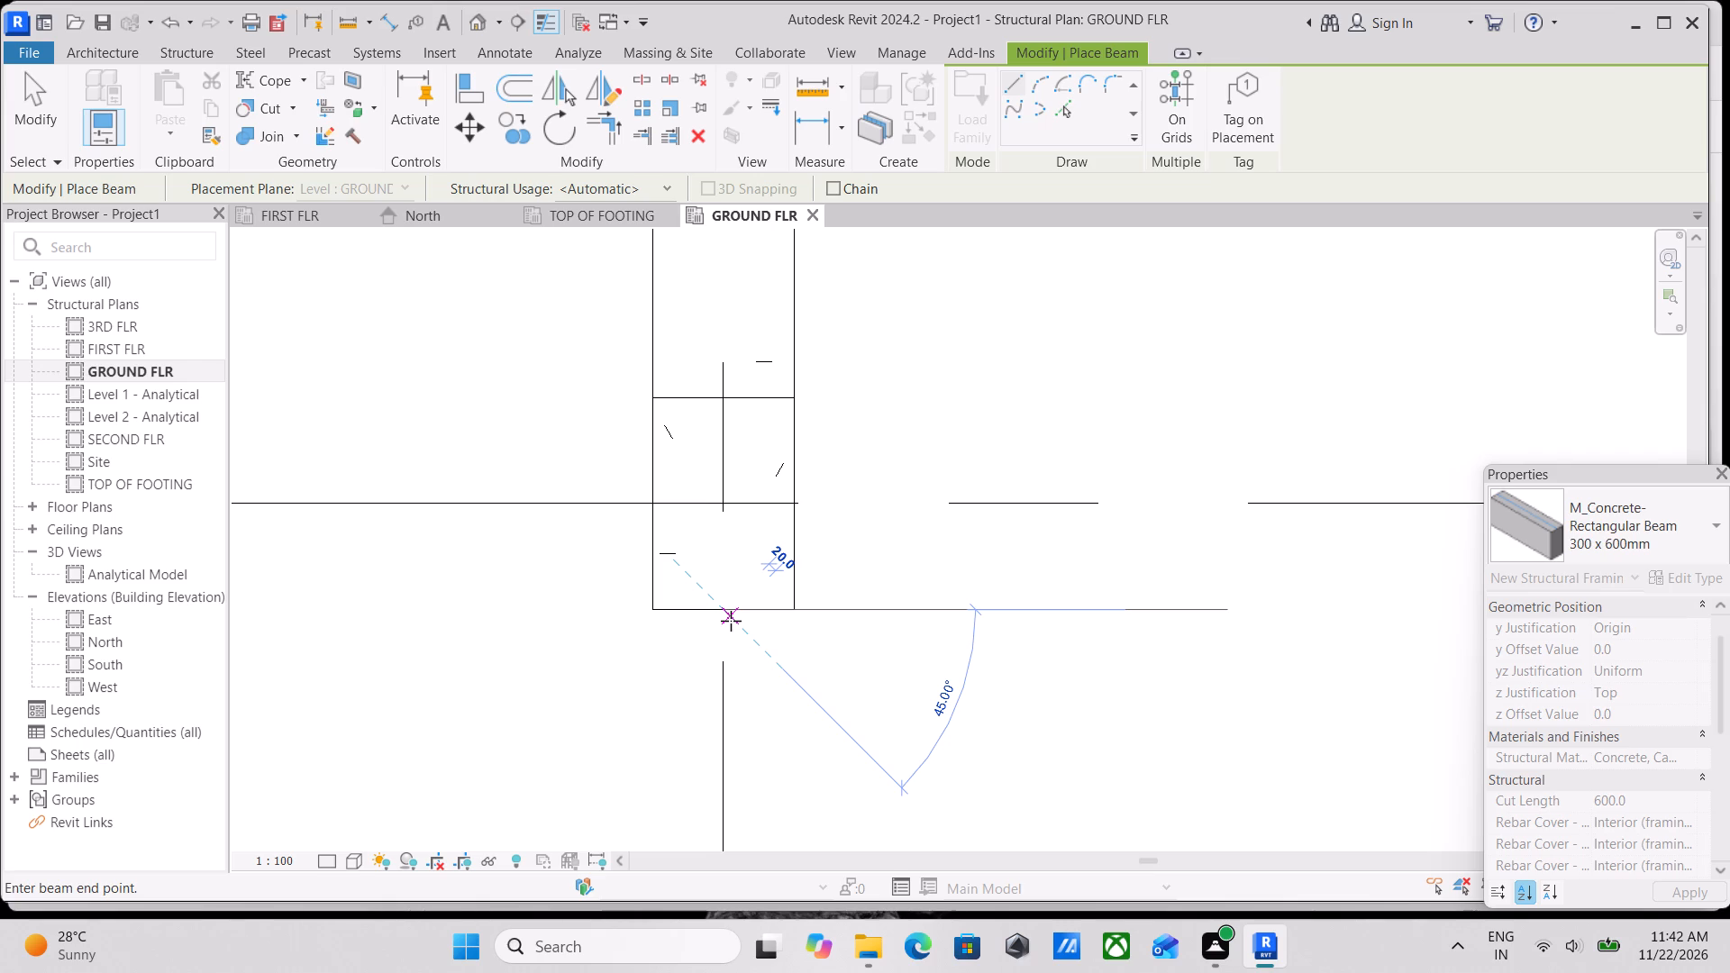
scroll(797, 405, down, 6)
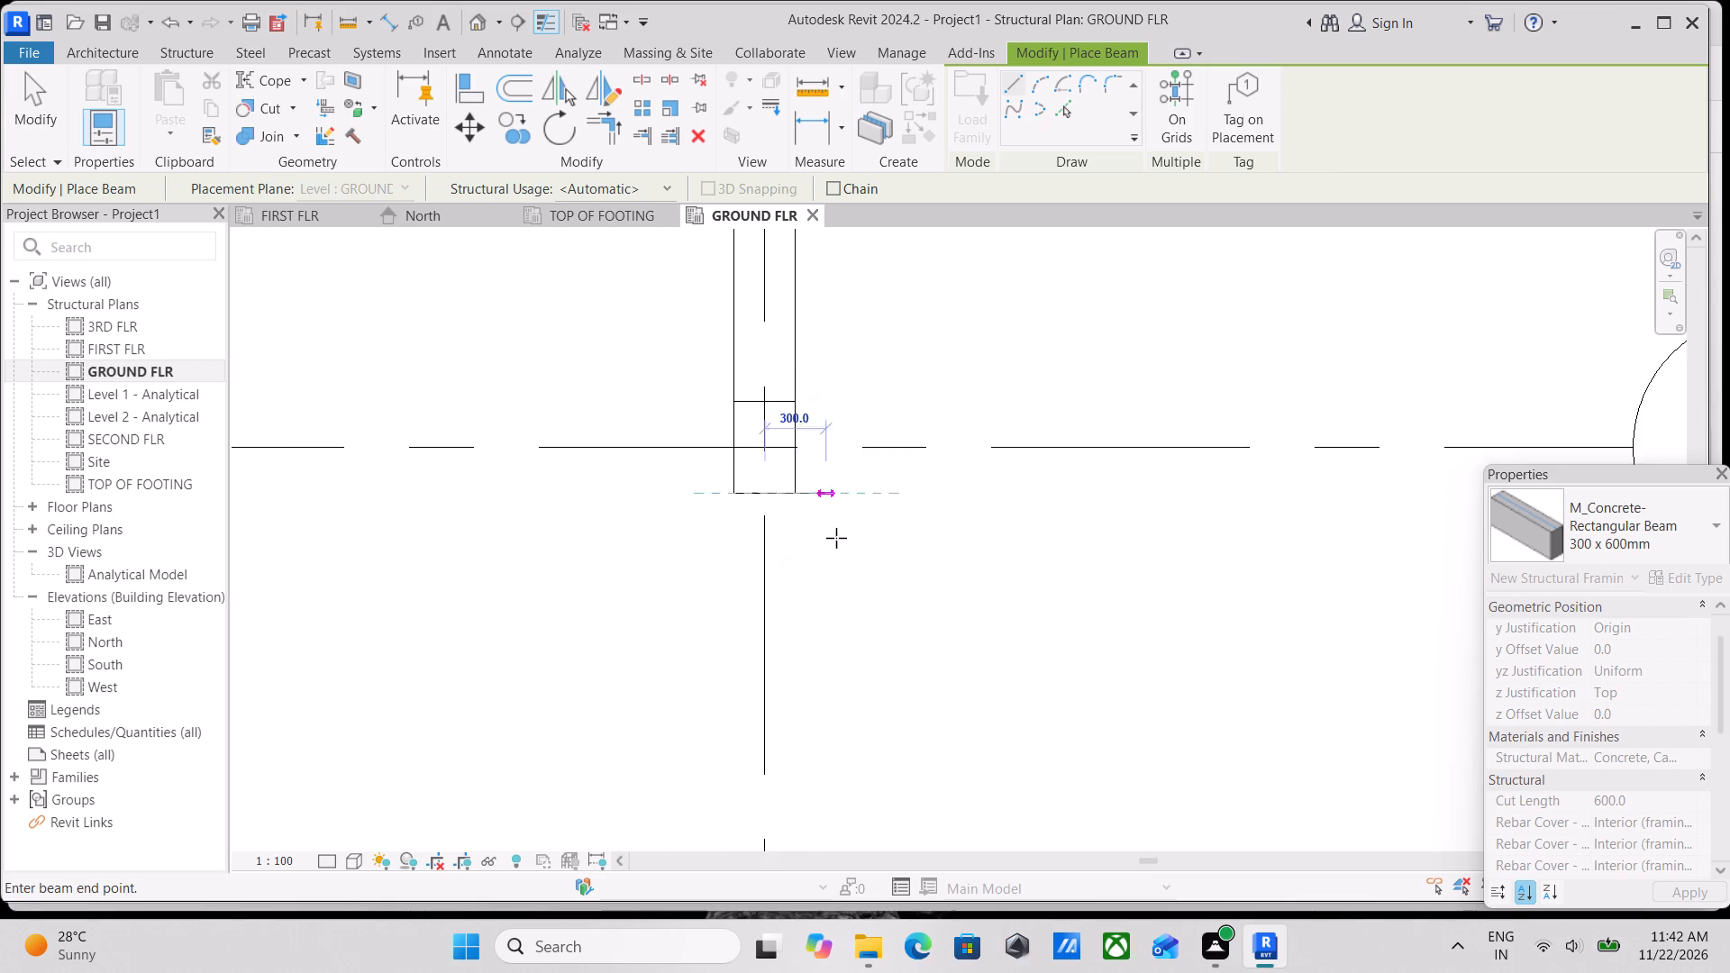
scroll(837, 591, down, 4)
middle_drag(837, 593, 1137, 578)
middle_drag(1113, 657, 1115, 516)
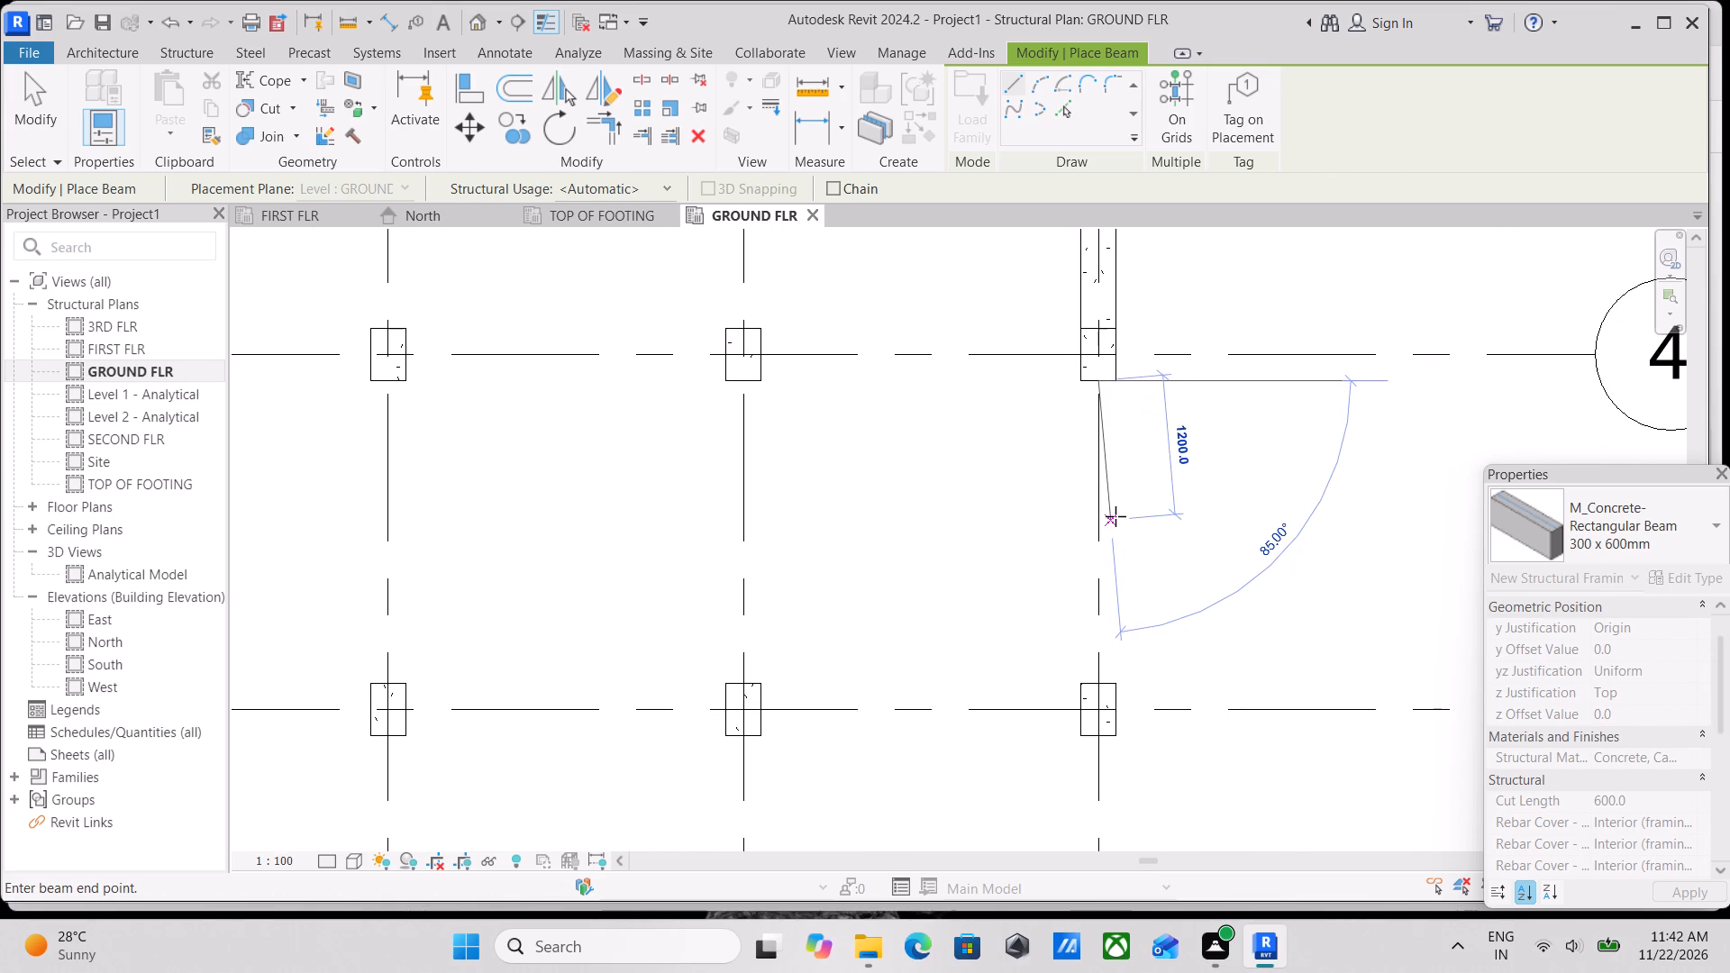
scroll(1115, 516, down, 1)
middle_drag(1115, 516, 1122, 390)
scroll(1119, 476, down, 1)
scroll(1122, 390, up, 1)
scroll(1107, 470, up, 3)
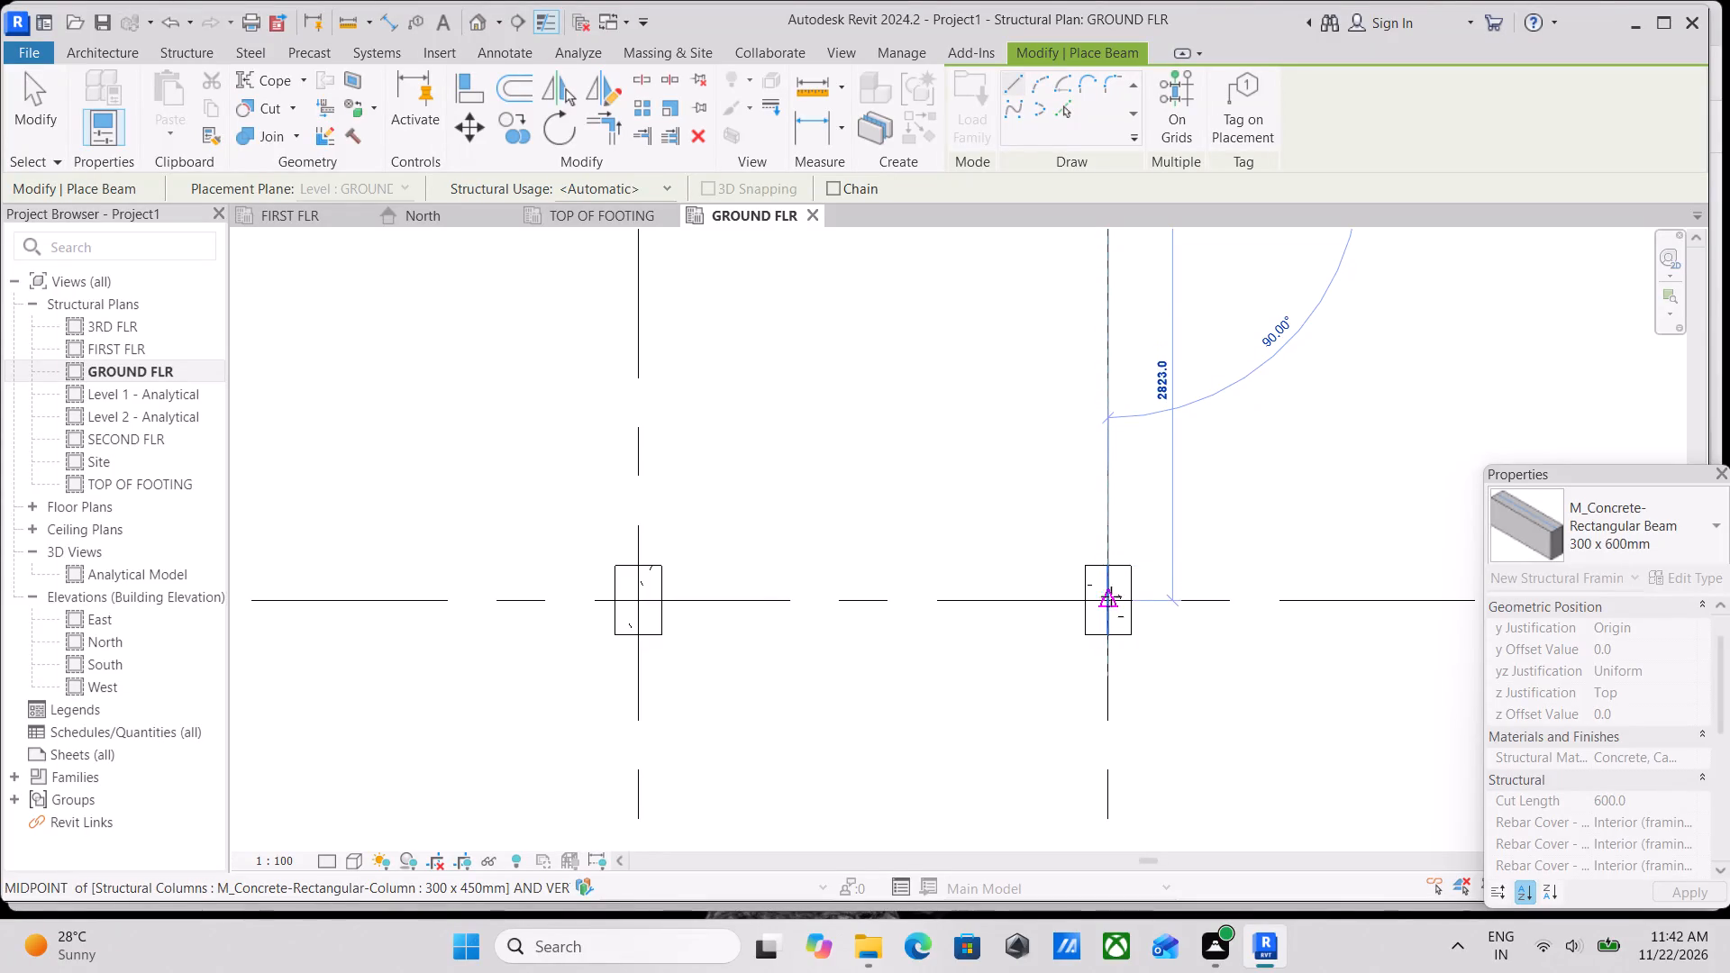
click(1103, 575)
Add a 300 x 600mm concrete beam along grid 5 from the column at grid D to the column at grid C.
scroll(1103, 633, up, 3)
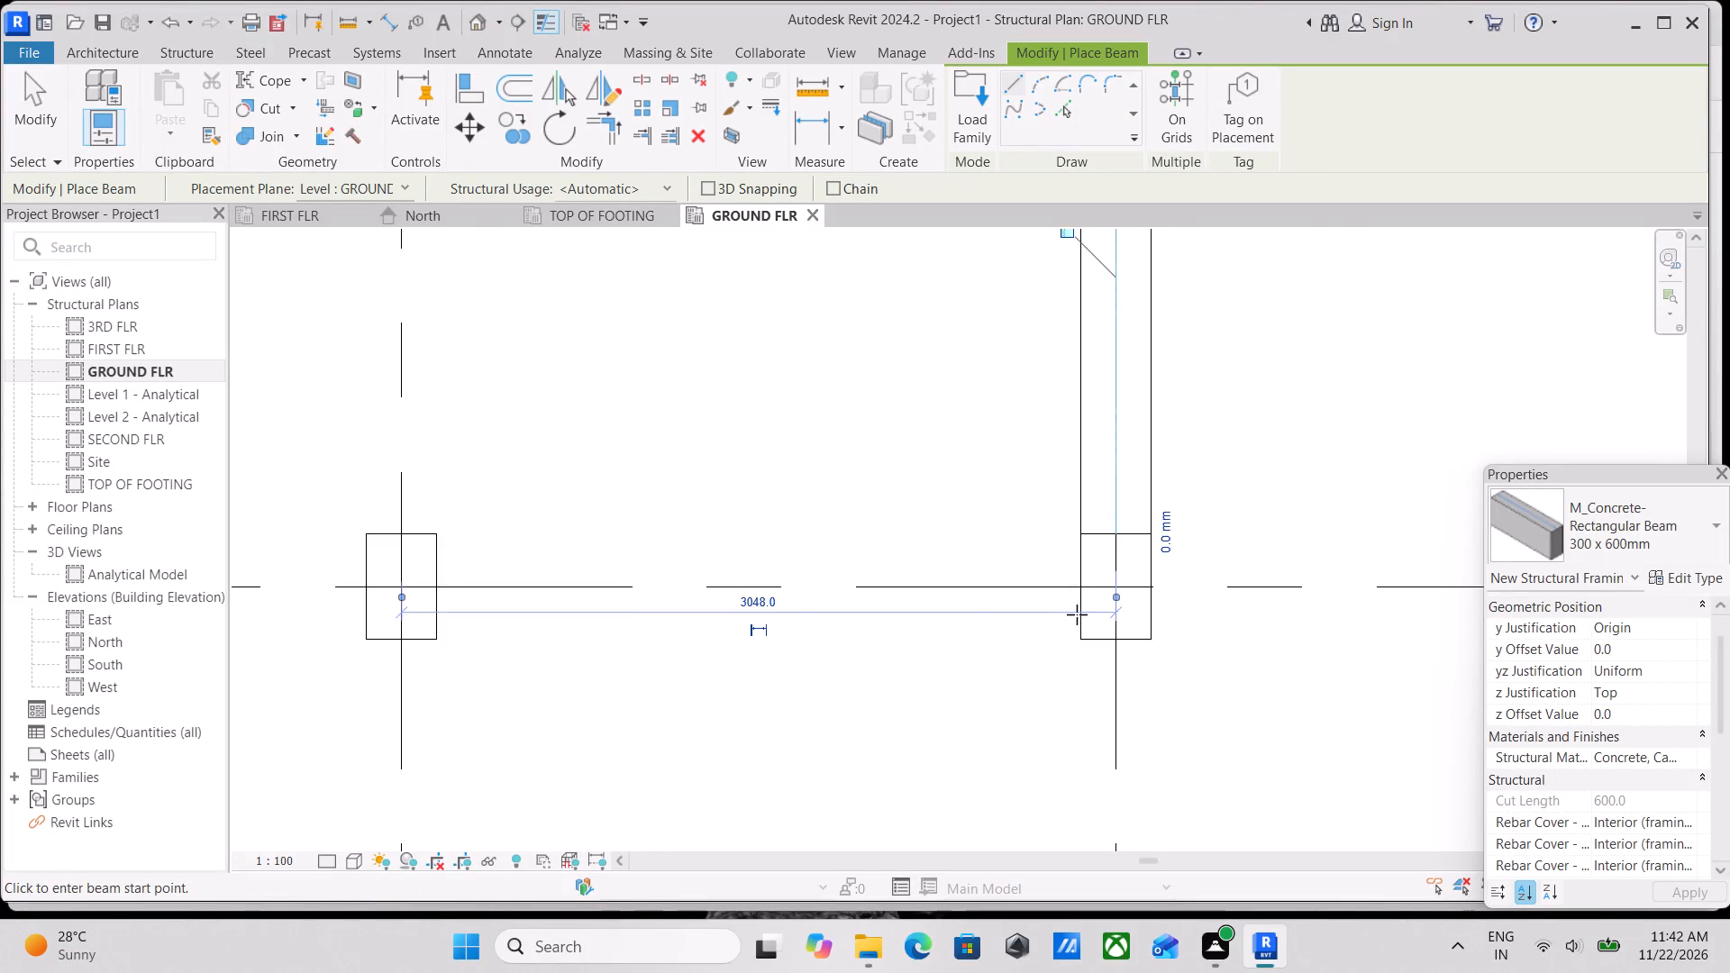
scroll(1077, 610, up, 3)
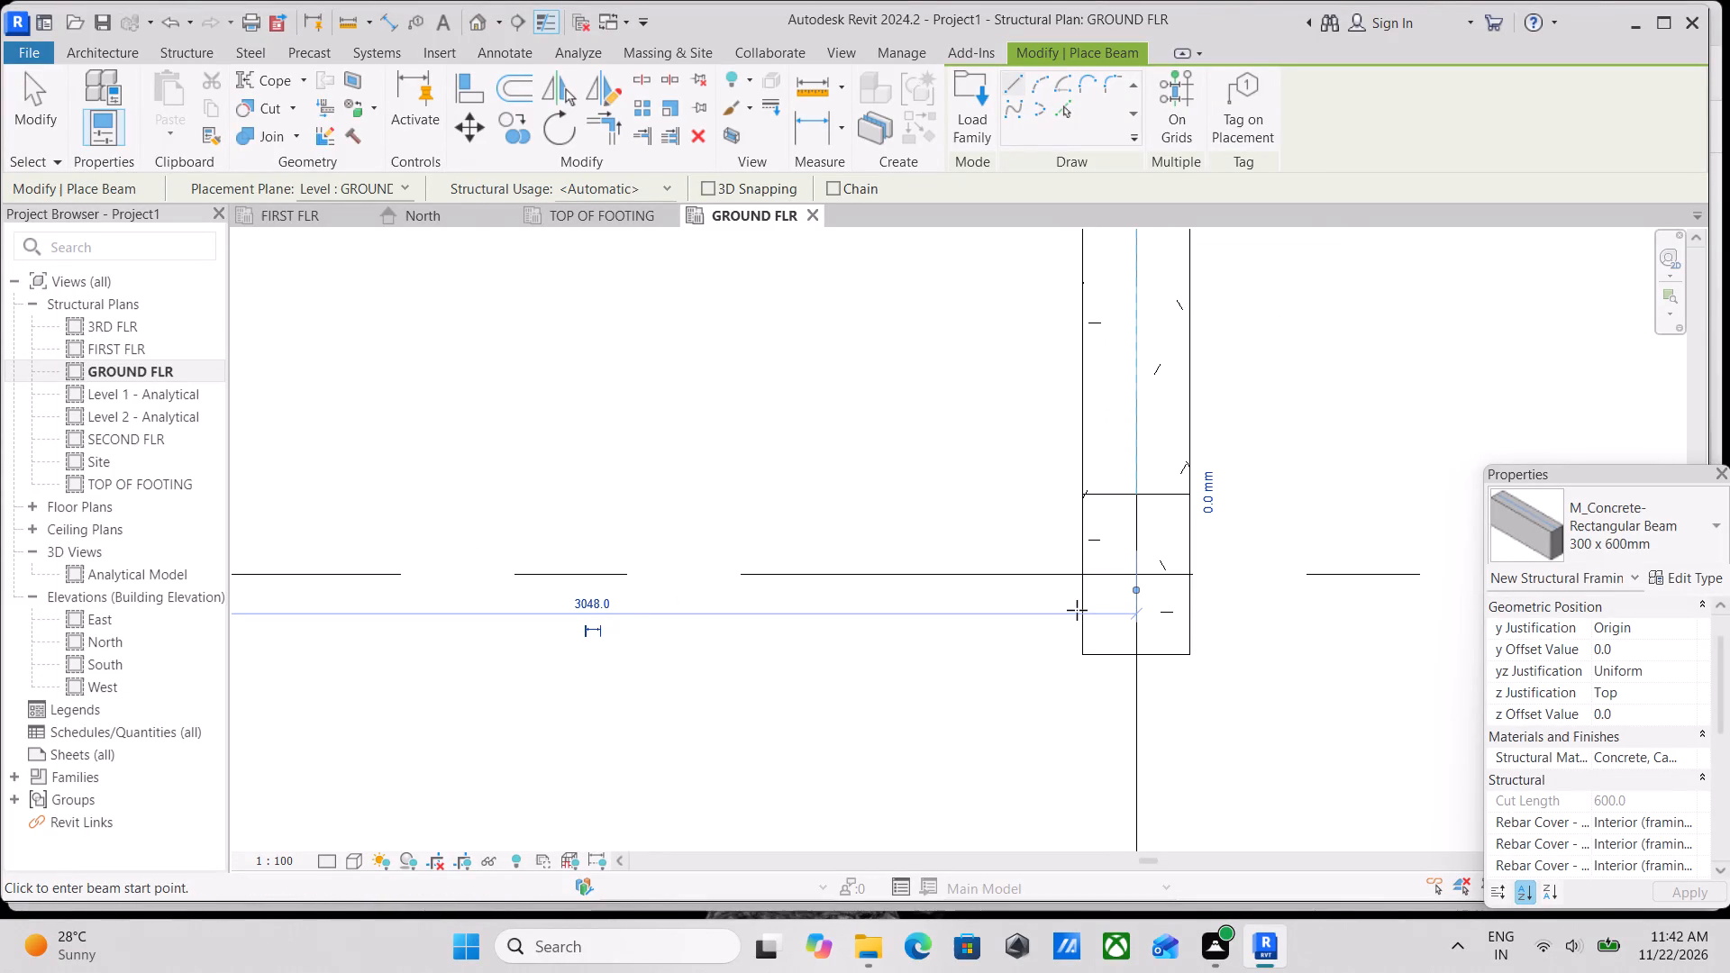
scroll(1085, 614, up, 1)
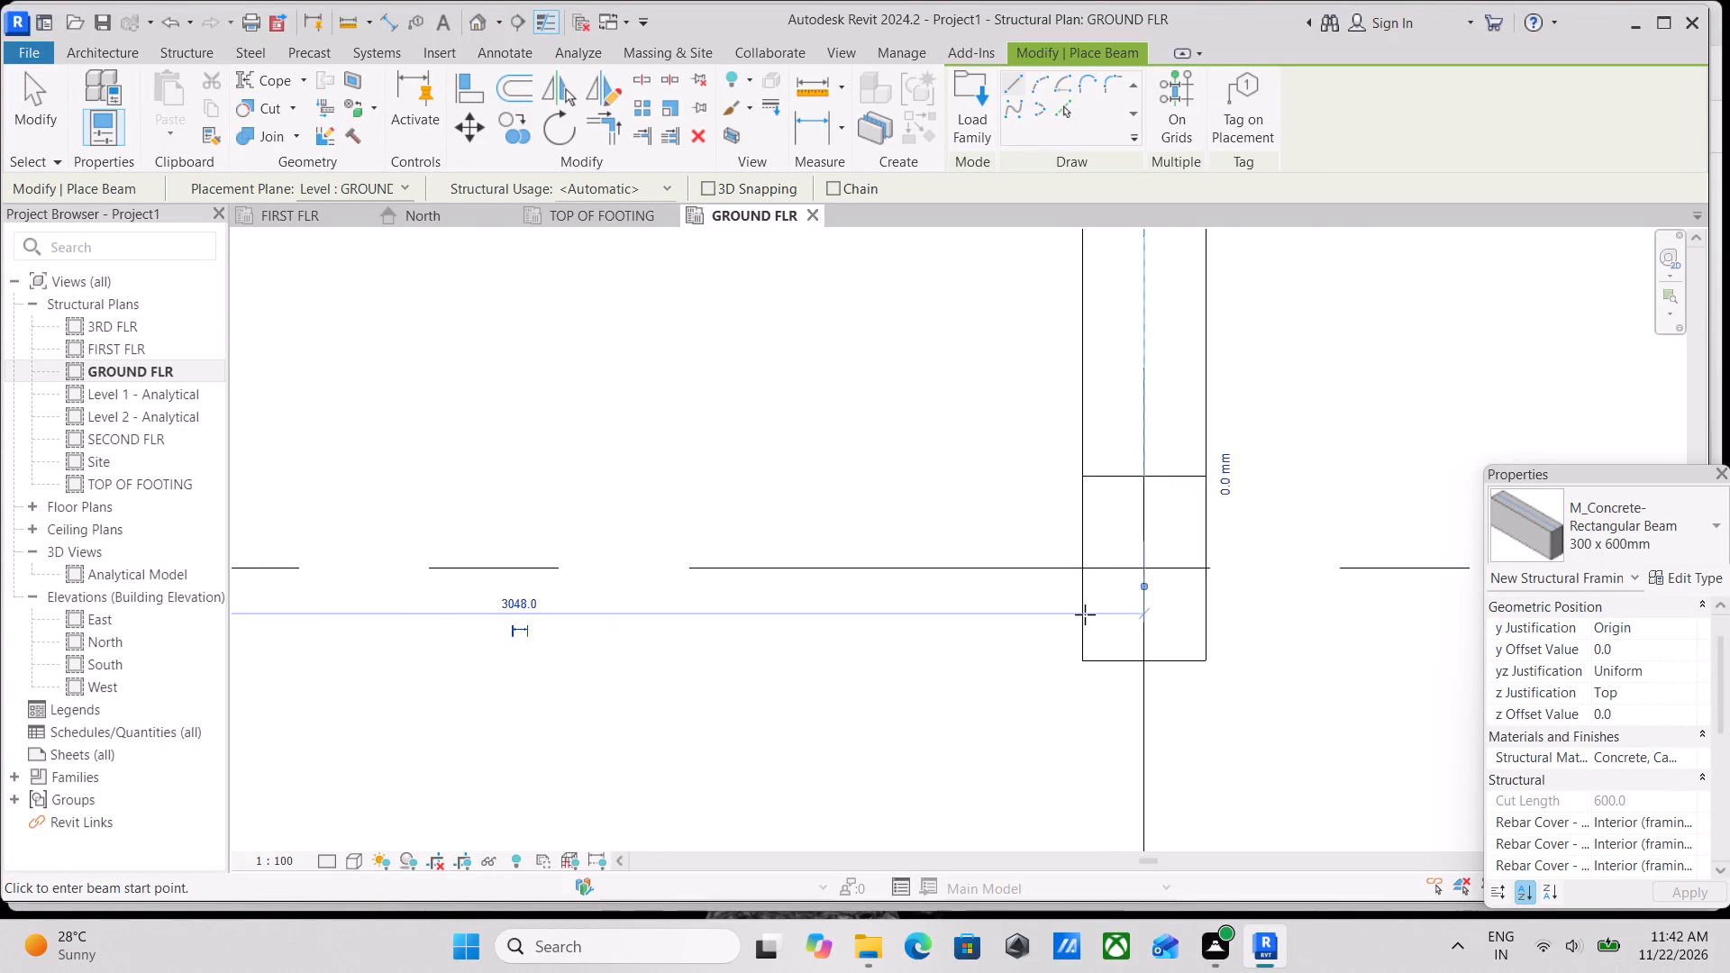
scroll(1085, 614, up, 2)
drag(1087, 556, 1046, 547)
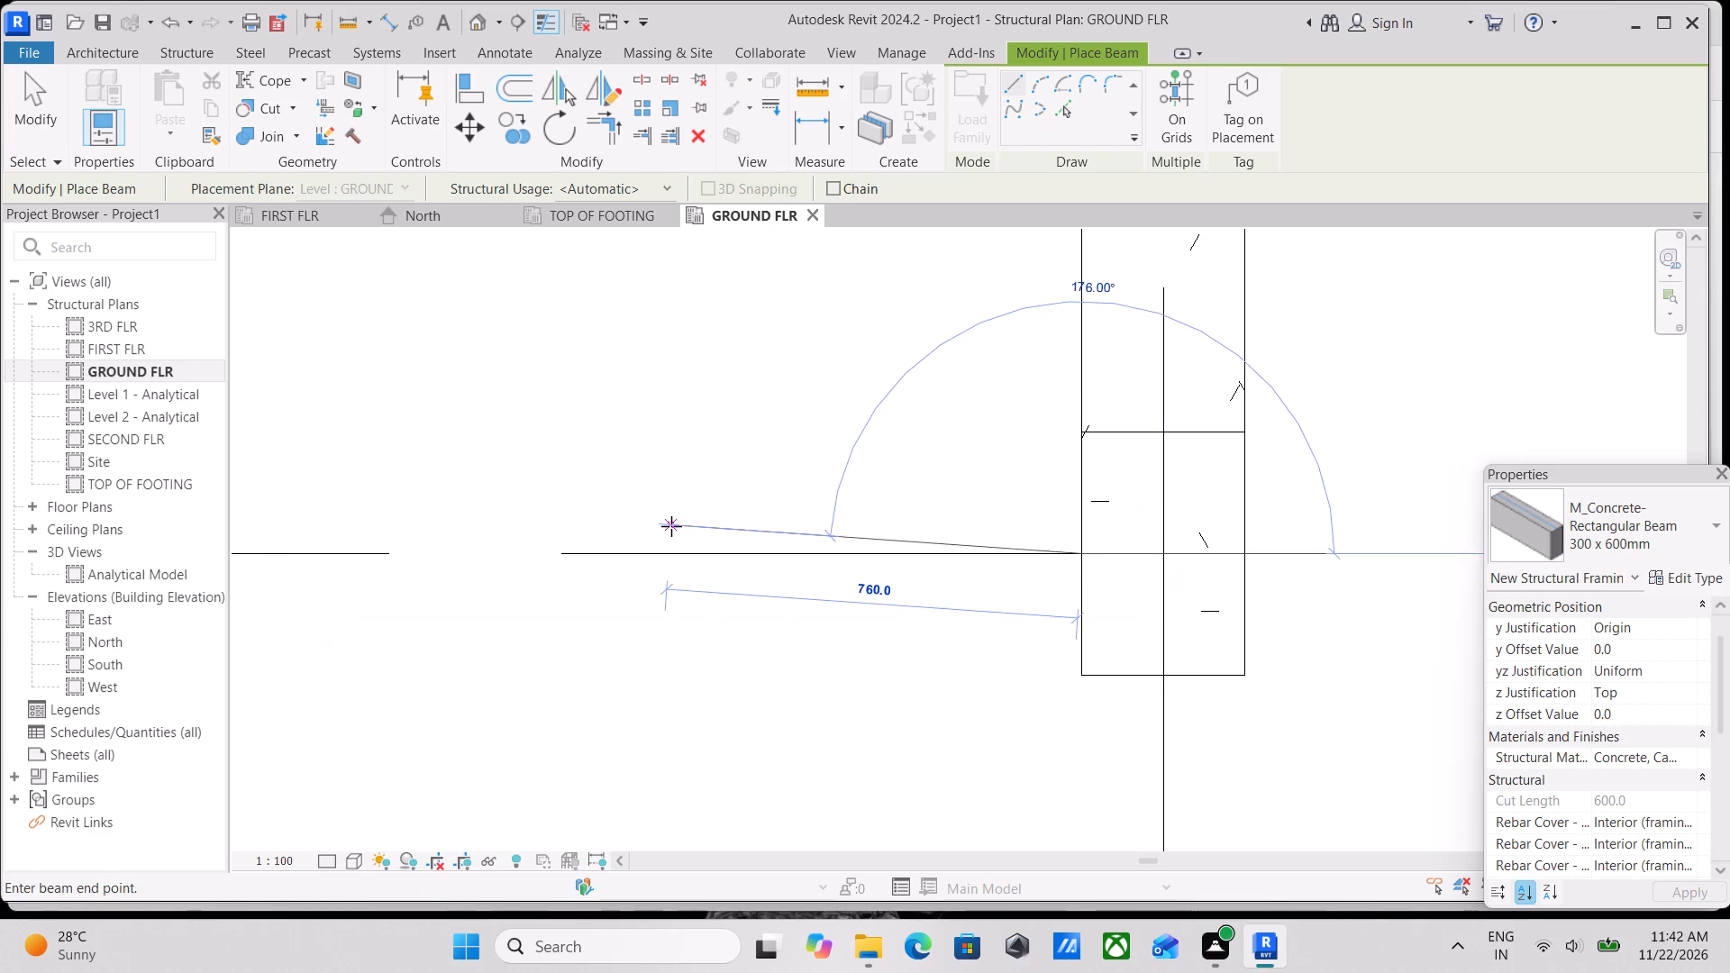
scroll(671, 526, down, 2)
middle_drag(696, 532, 1133, 414)
scroll(991, 437, down, 3)
middle_drag(987, 433, 1226, 428)
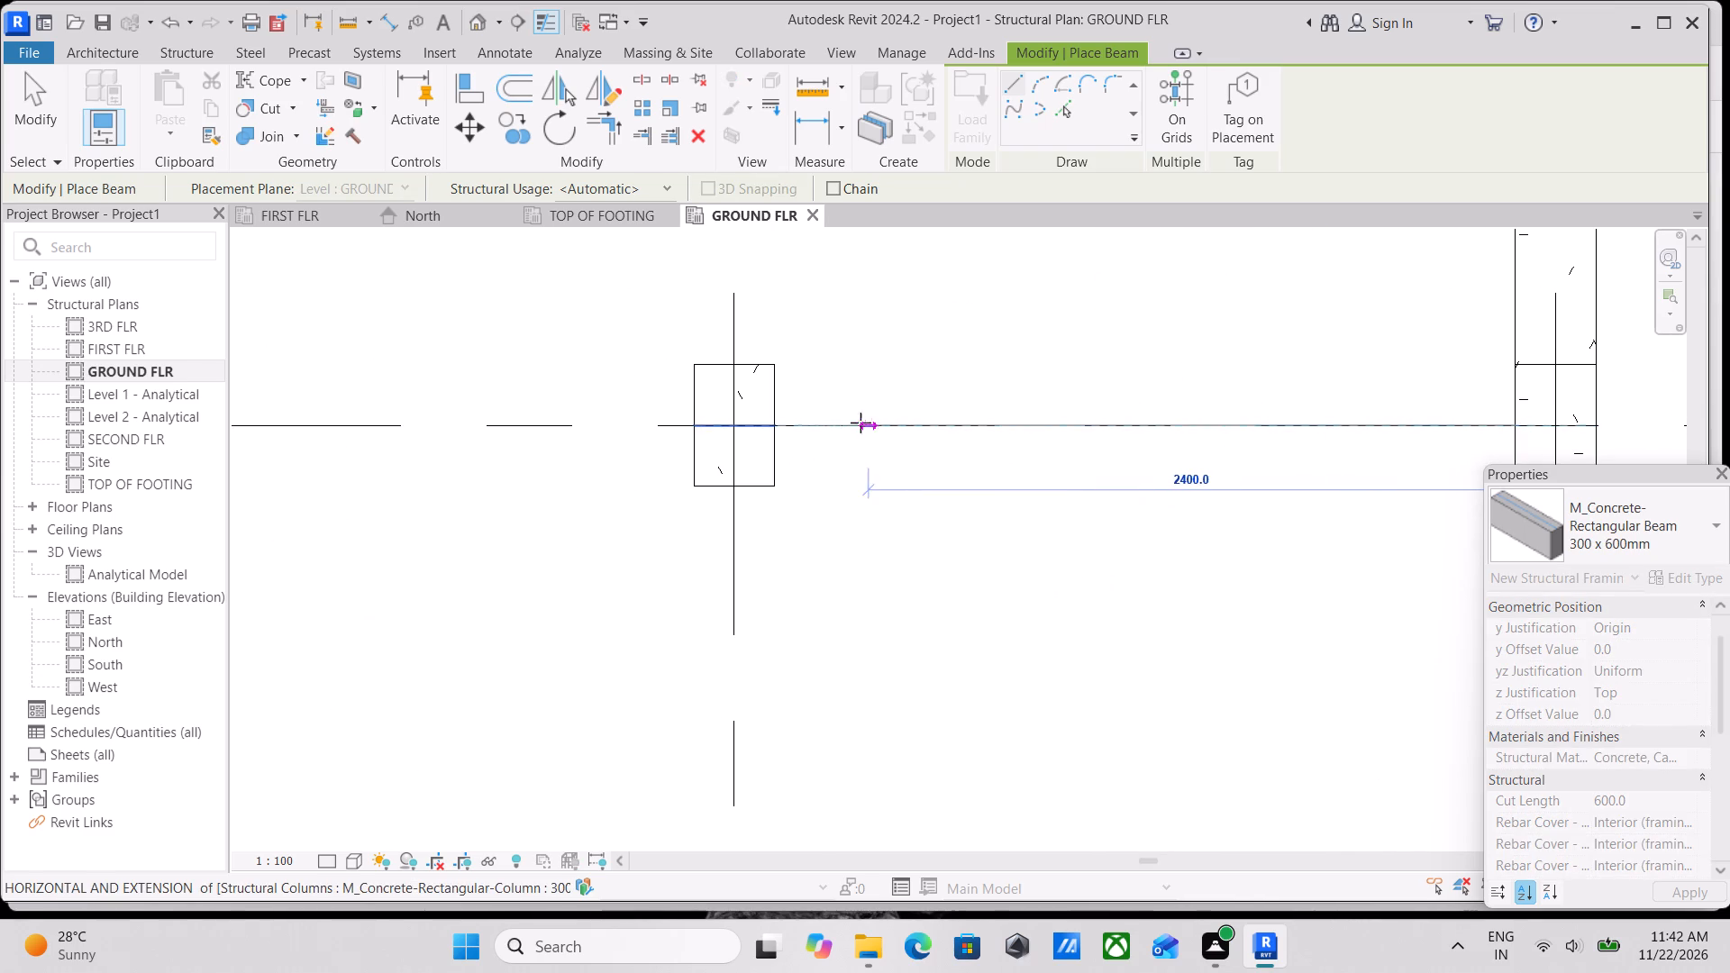
click(771, 427)
Add a 300 x 600mm concrete beam along grid 5 from the column at grid C to the column at grid B.
scroll(1146, 455, down, 3)
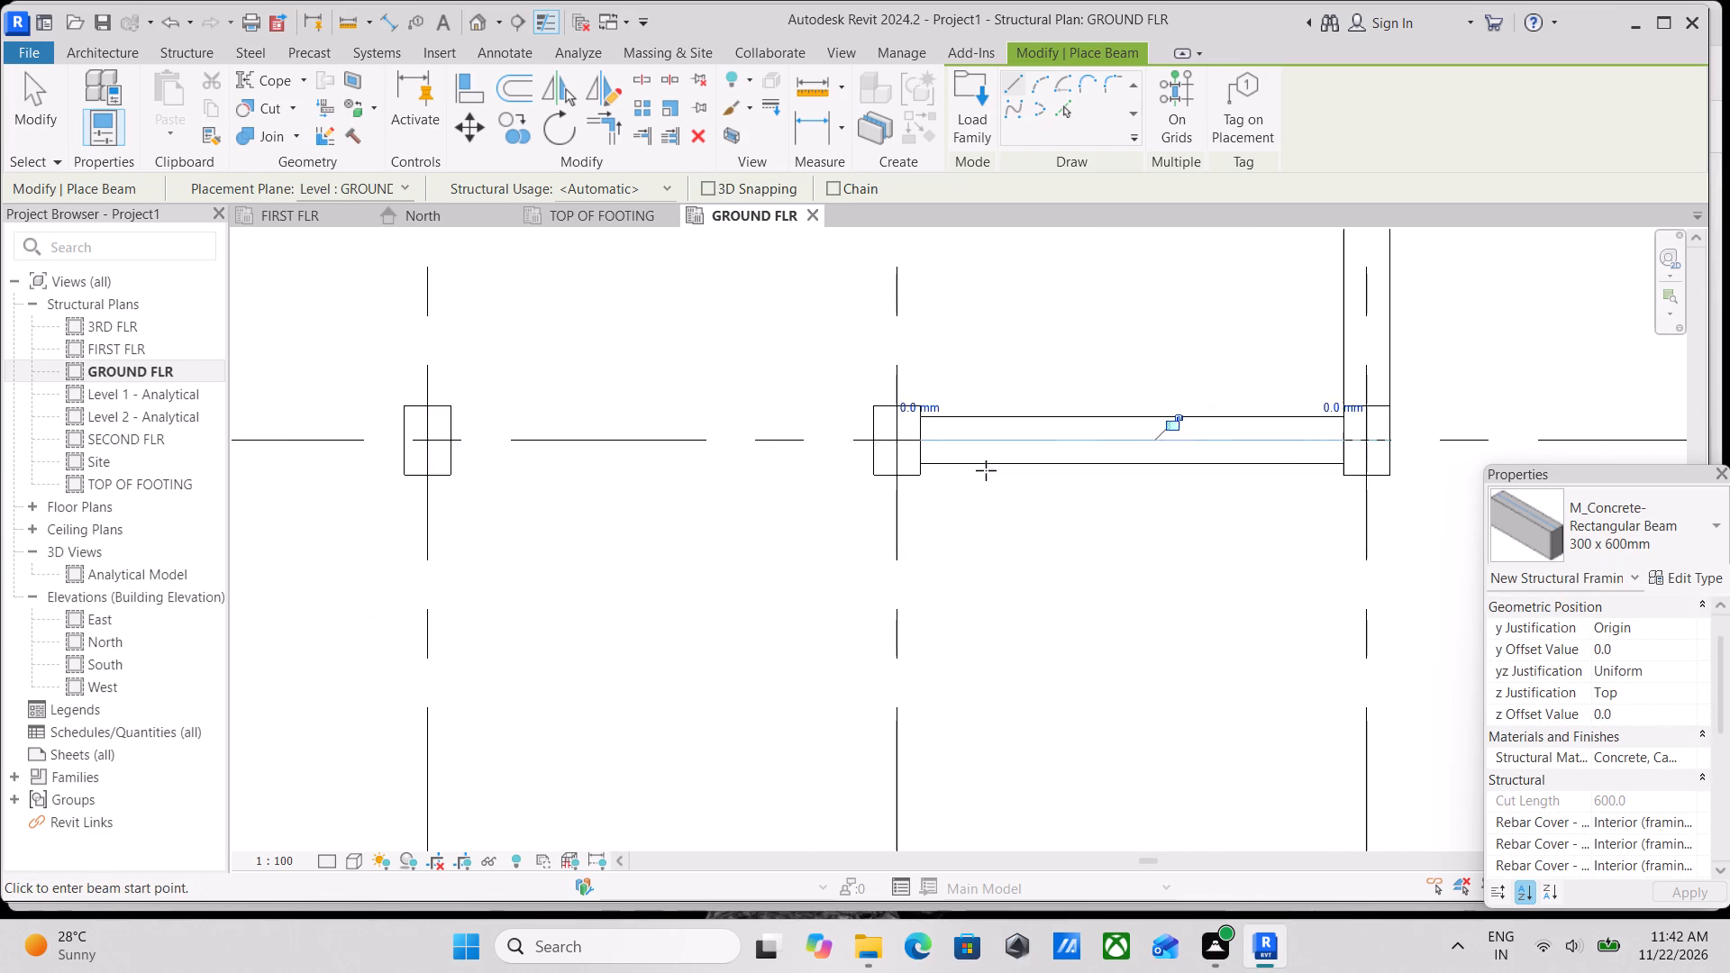
scroll(986, 470, down, 1)
scroll(905, 464, up, 6)
drag(870, 426, 843, 420)
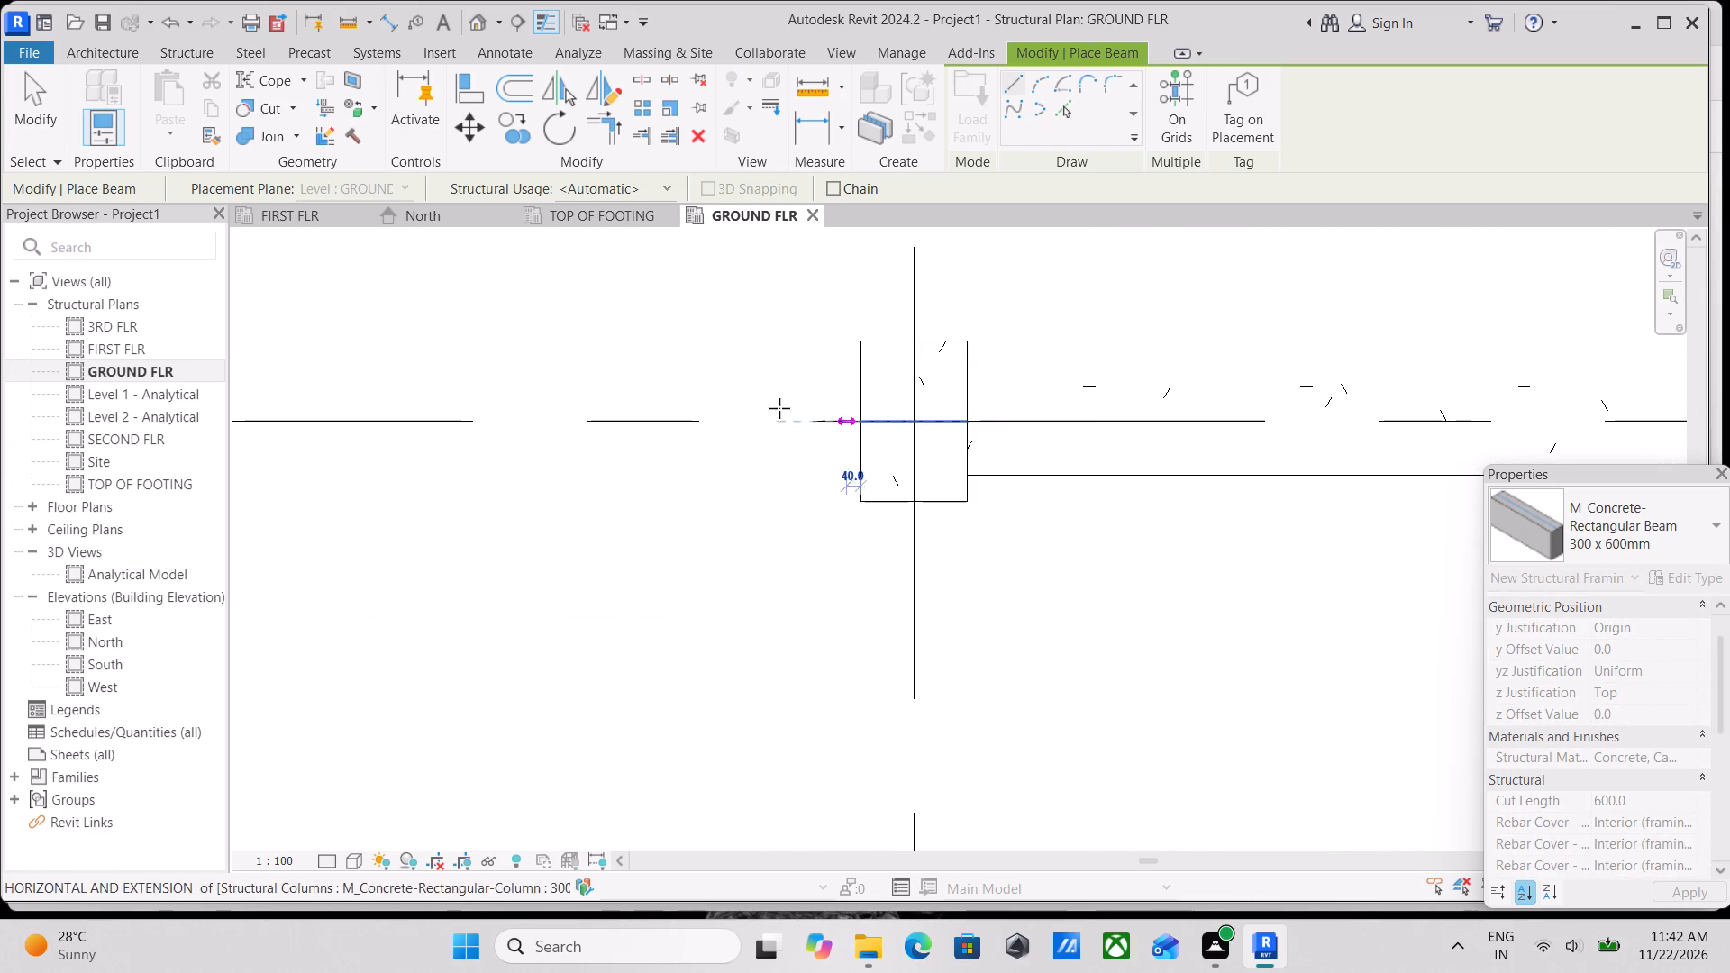
middle_drag(490, 405, 811, 388)
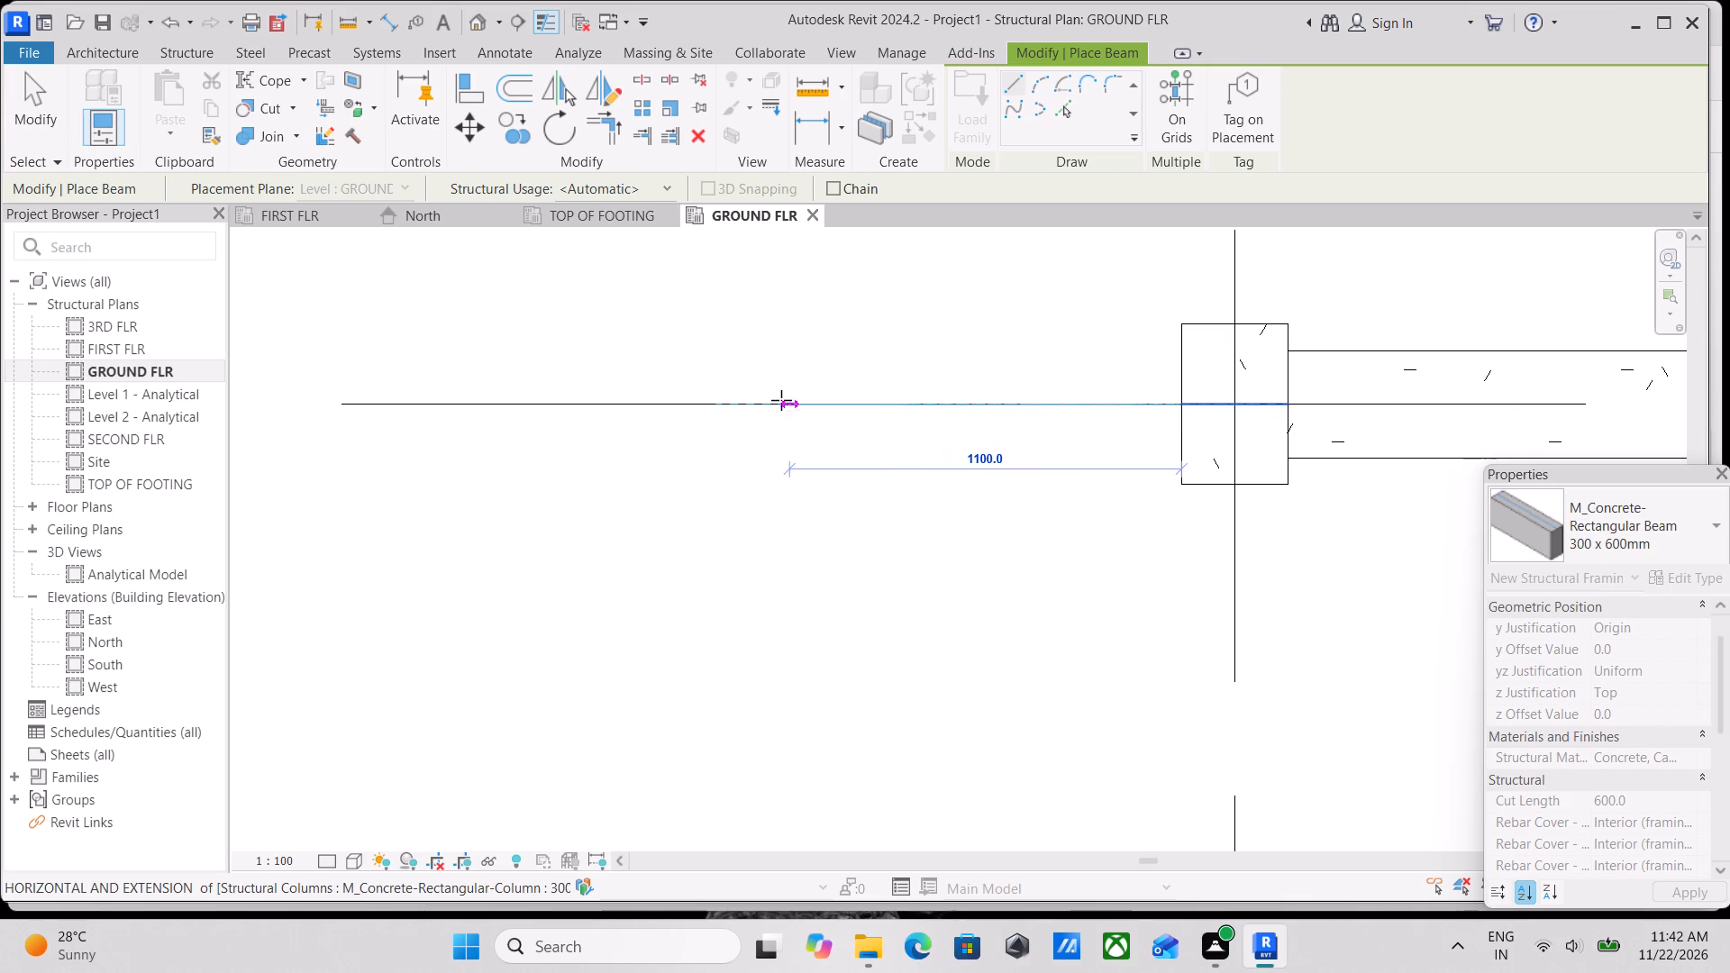
scroll(679, 424, down, 3)
middle_drag(679, 424, 986, 414)
scroll(978, 417, up, 1)
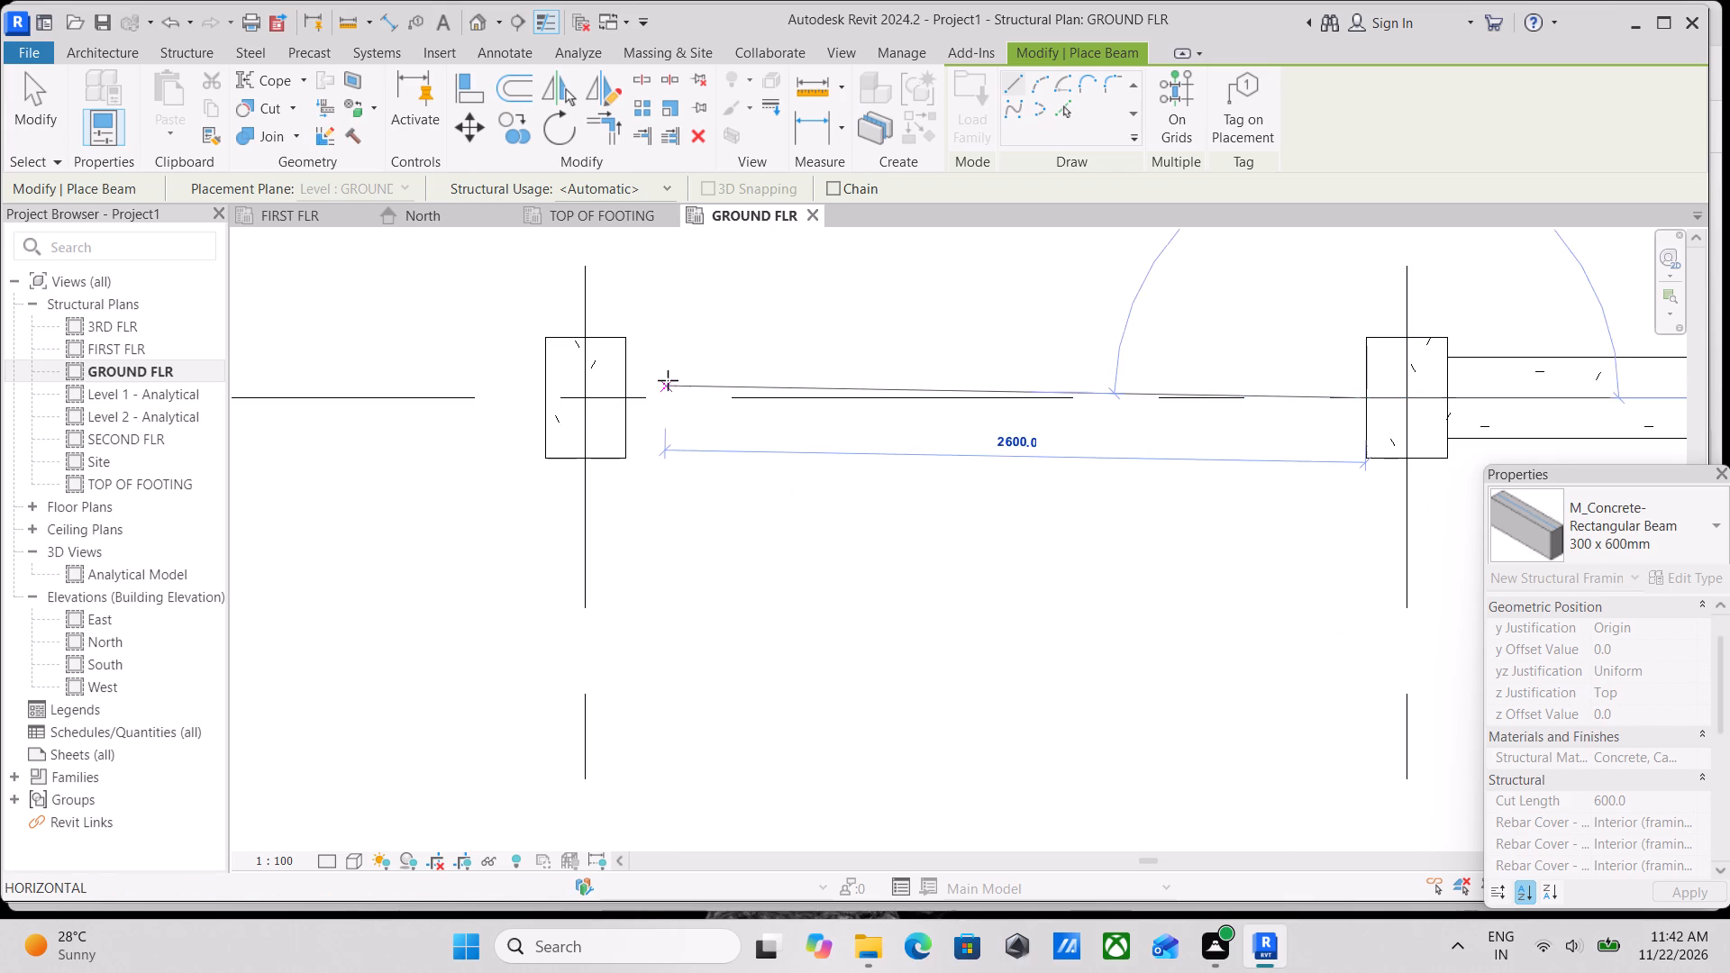
click(620, 402)
Add a 300 x 600mm concrete beam along grid 5 from the column at grid B to the column at grid A.
scroll(778, 341, down, 1)
middle_drag(785, 343, 967, 416)
scroll(967, 416, up, 1)
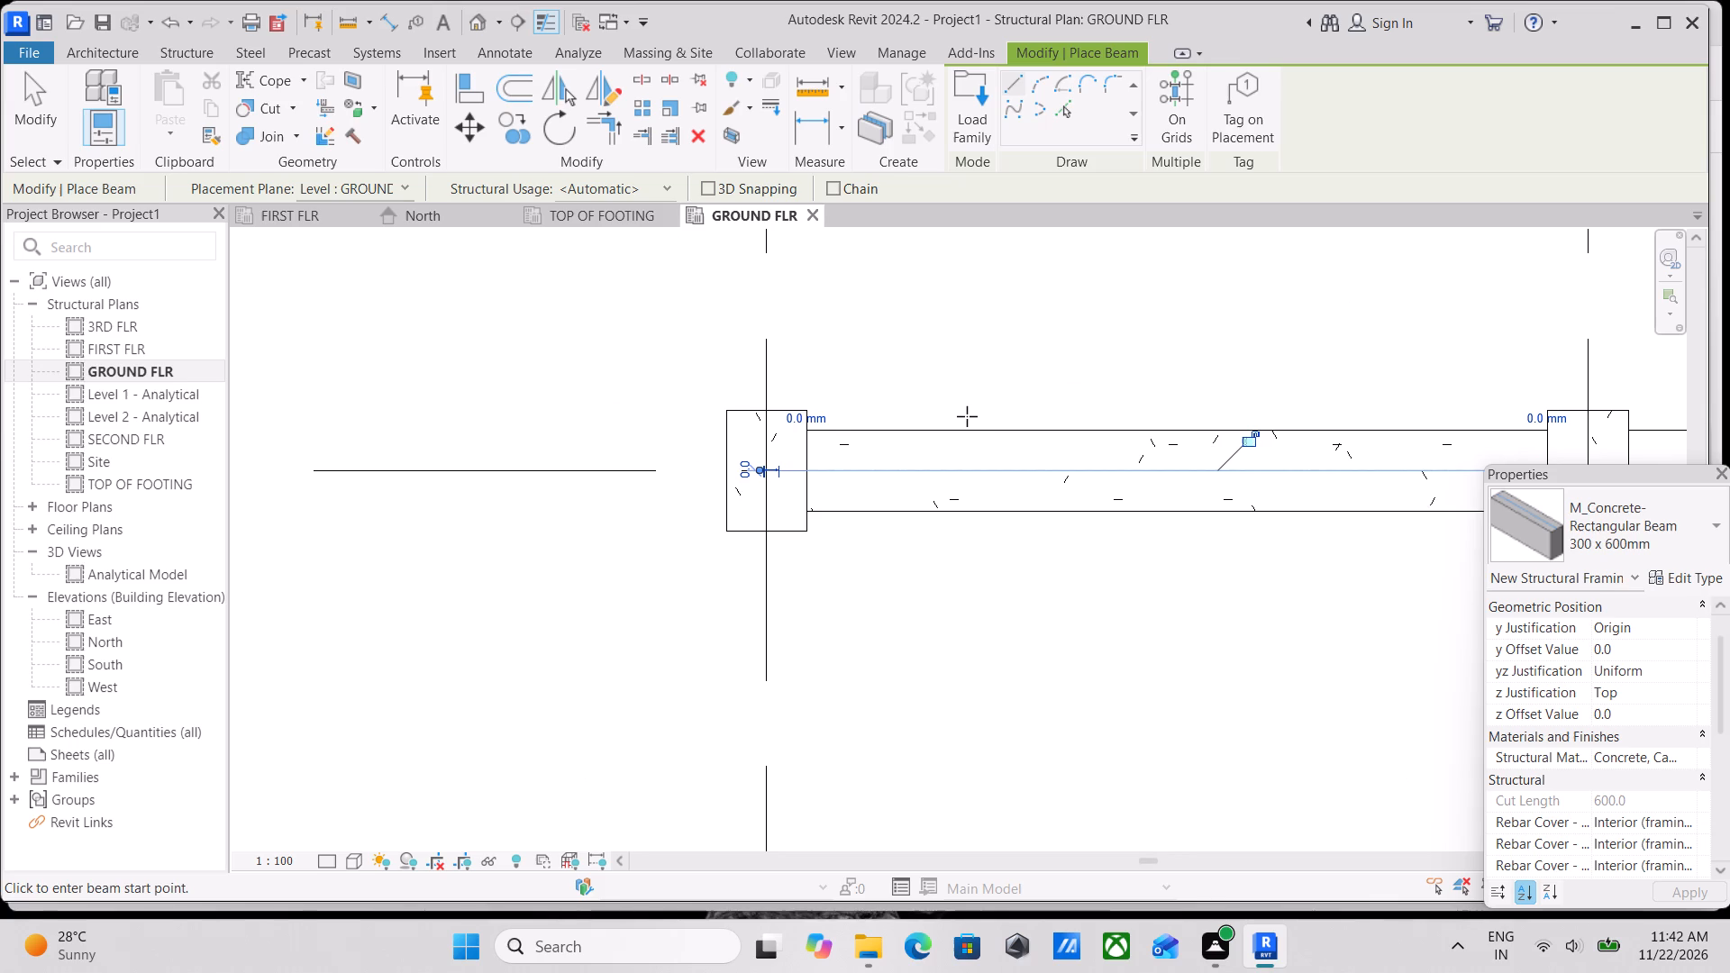
scroll(967, 416, up, 2)
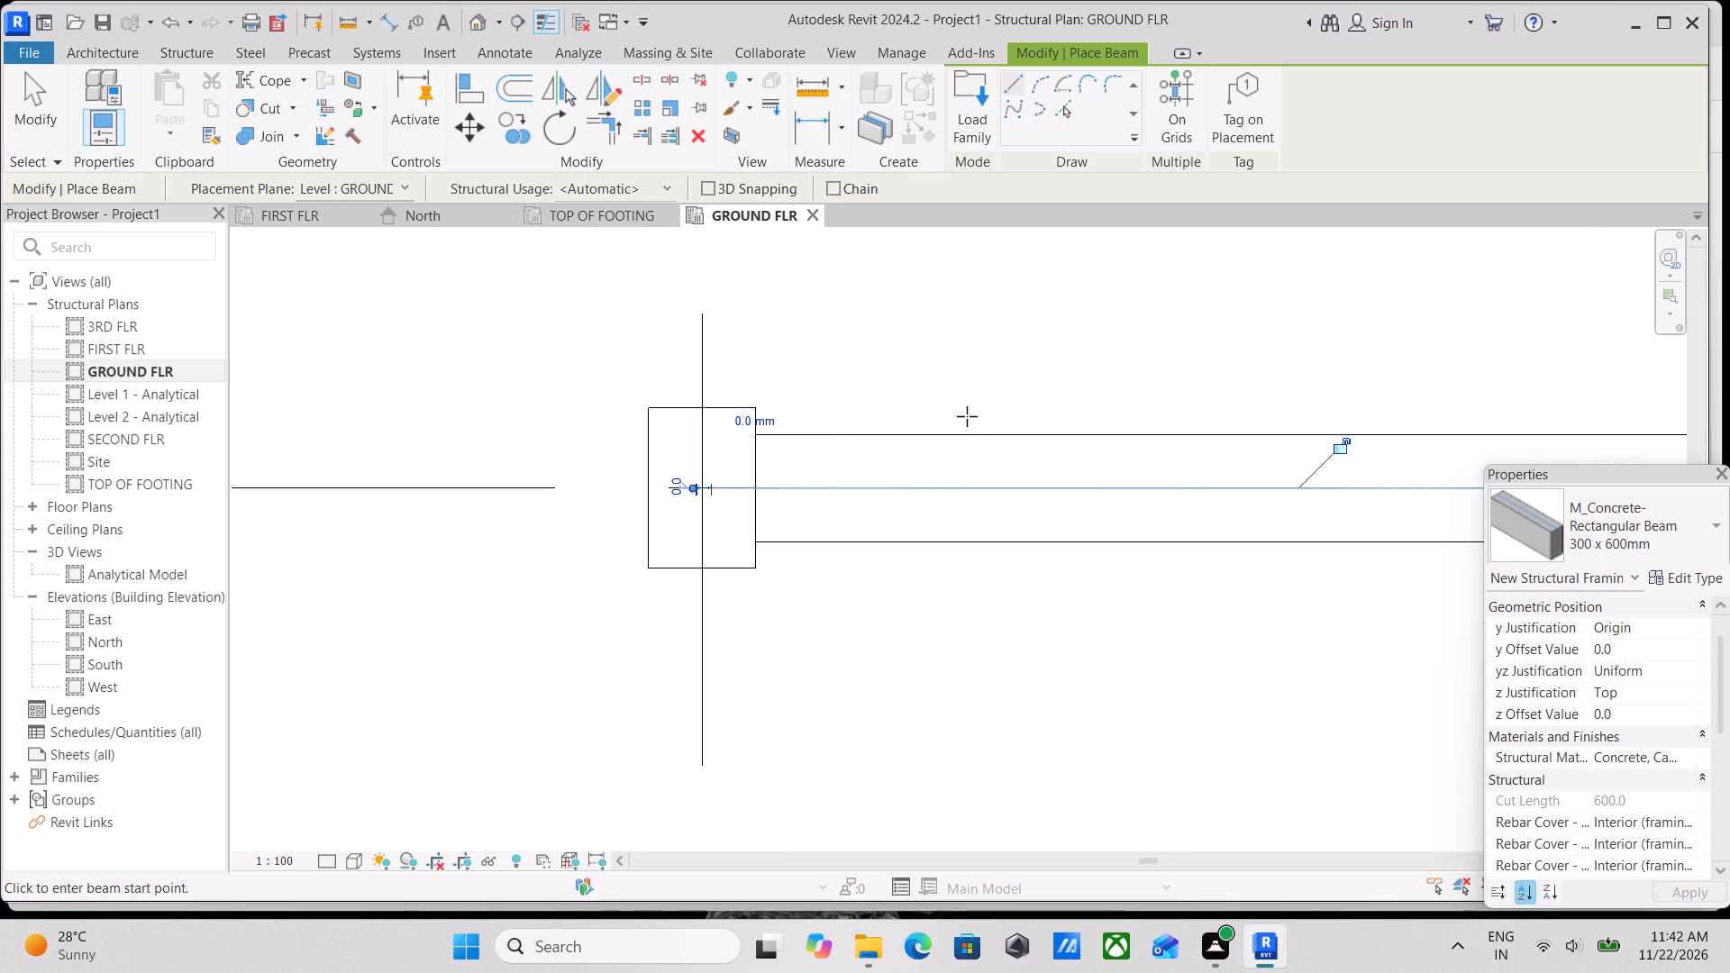
scroll(967, 416, down, 4)
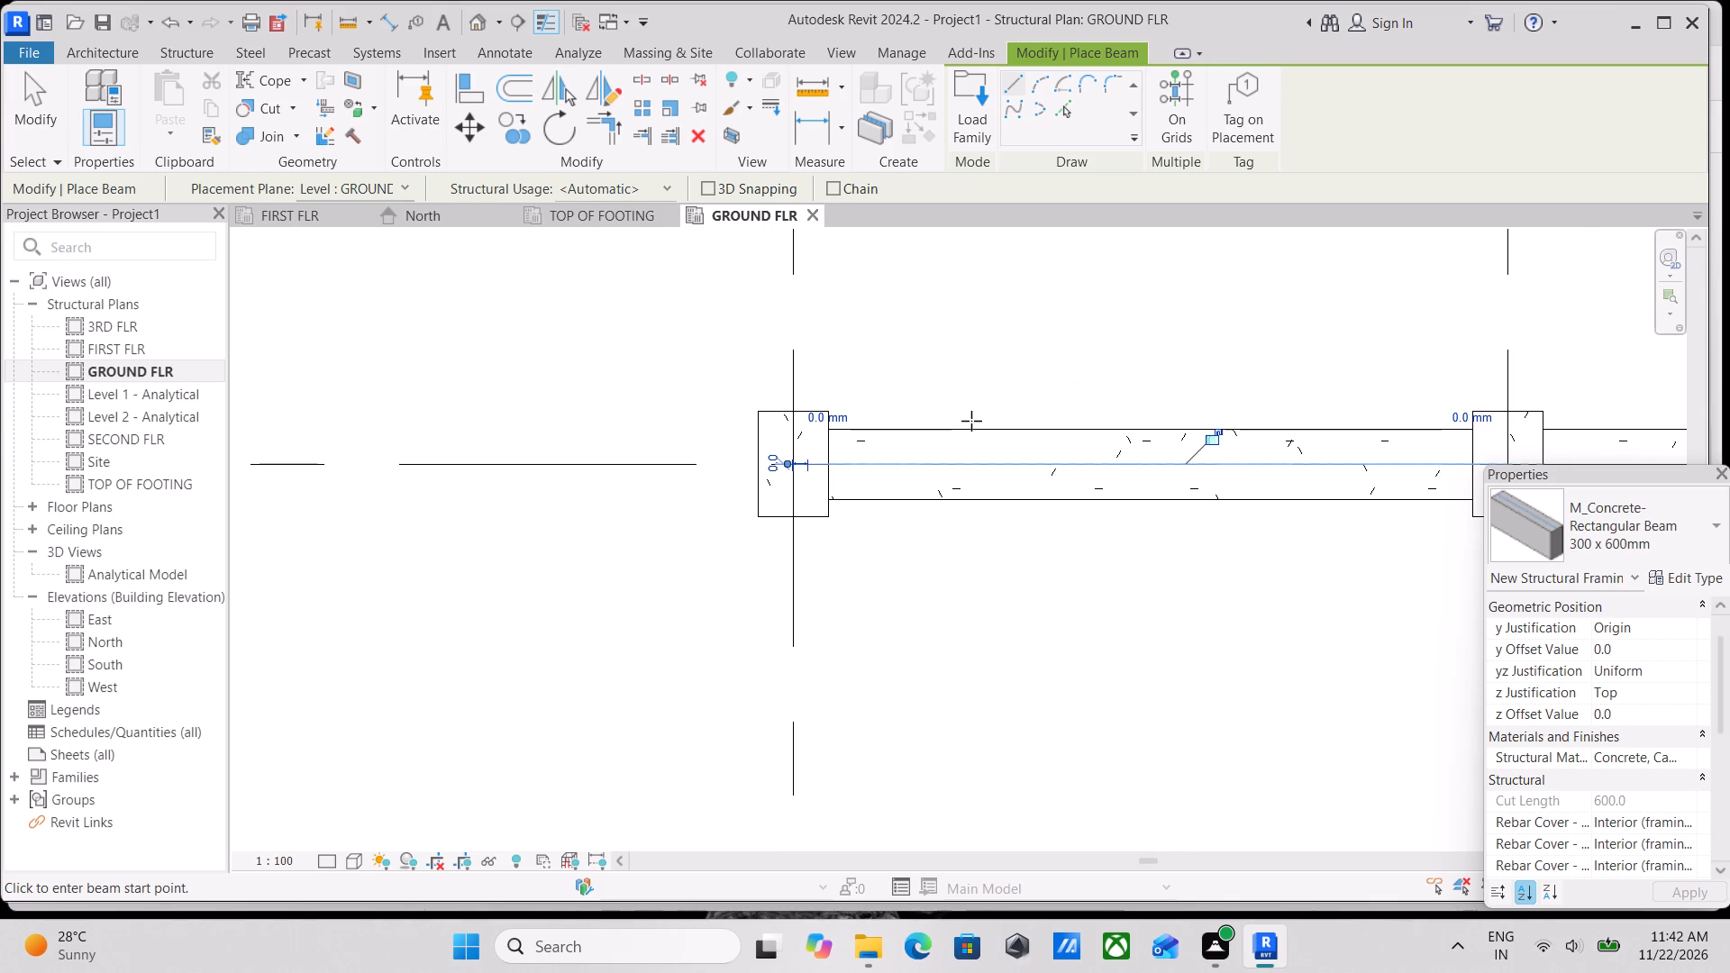
middle_drag(961, 417, 1223, 468)
scroll(1062, 506, up, 8)
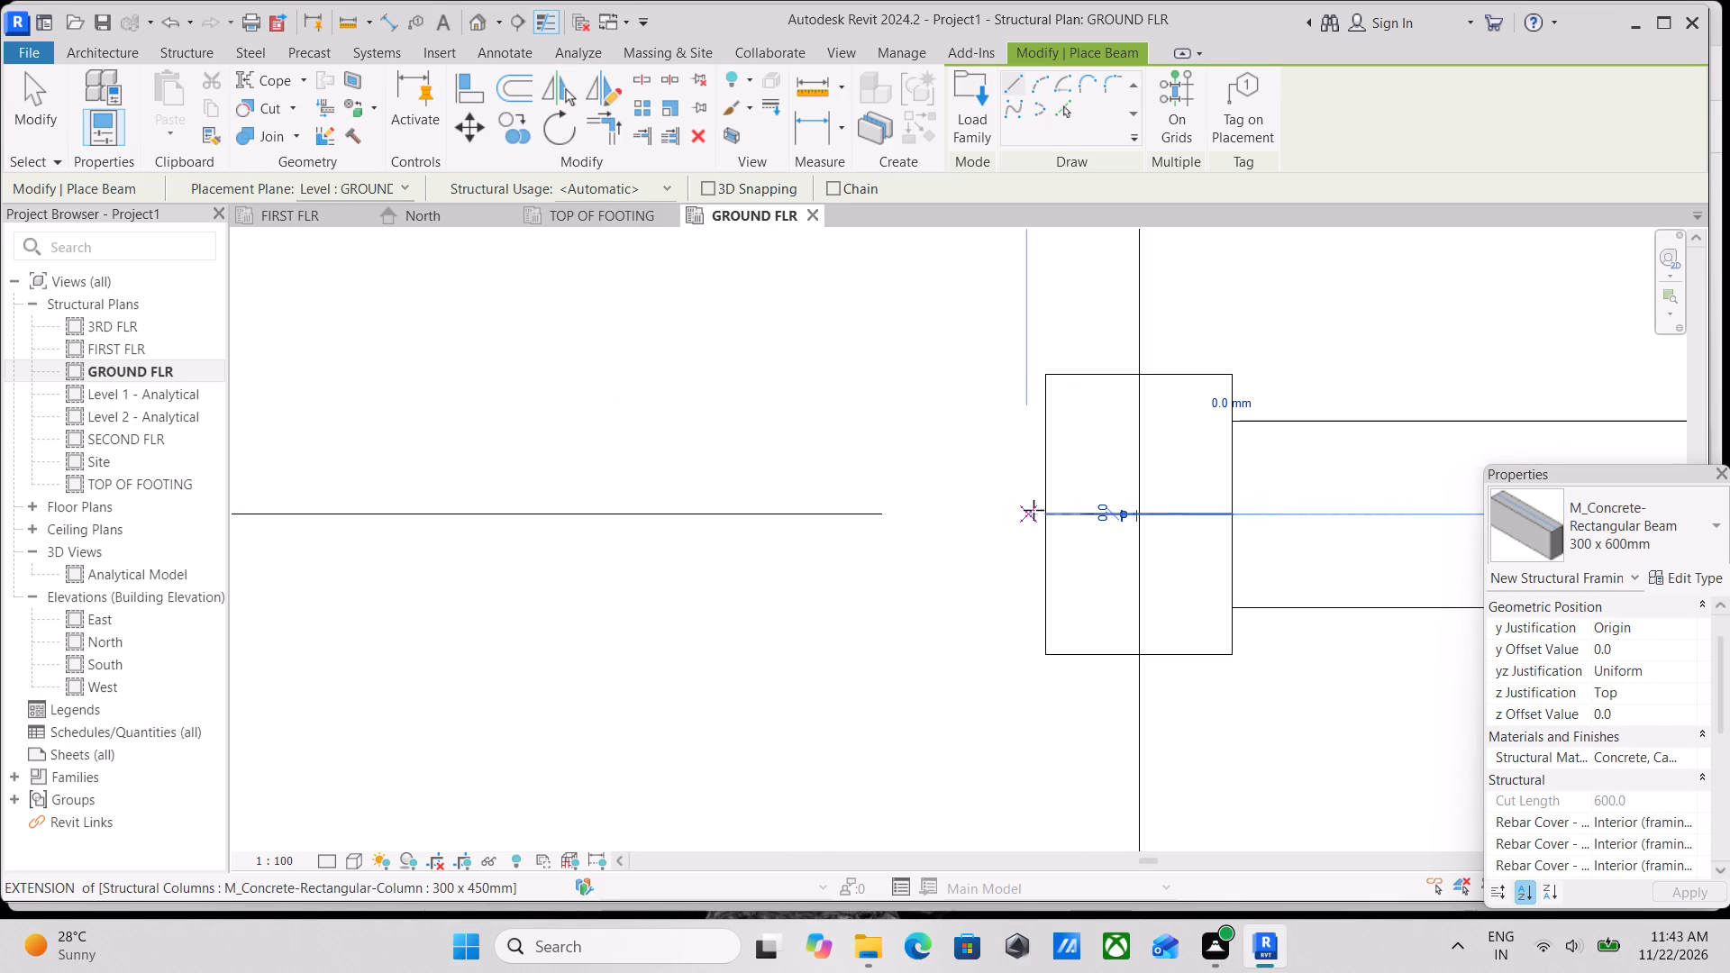
click(1047, 509)
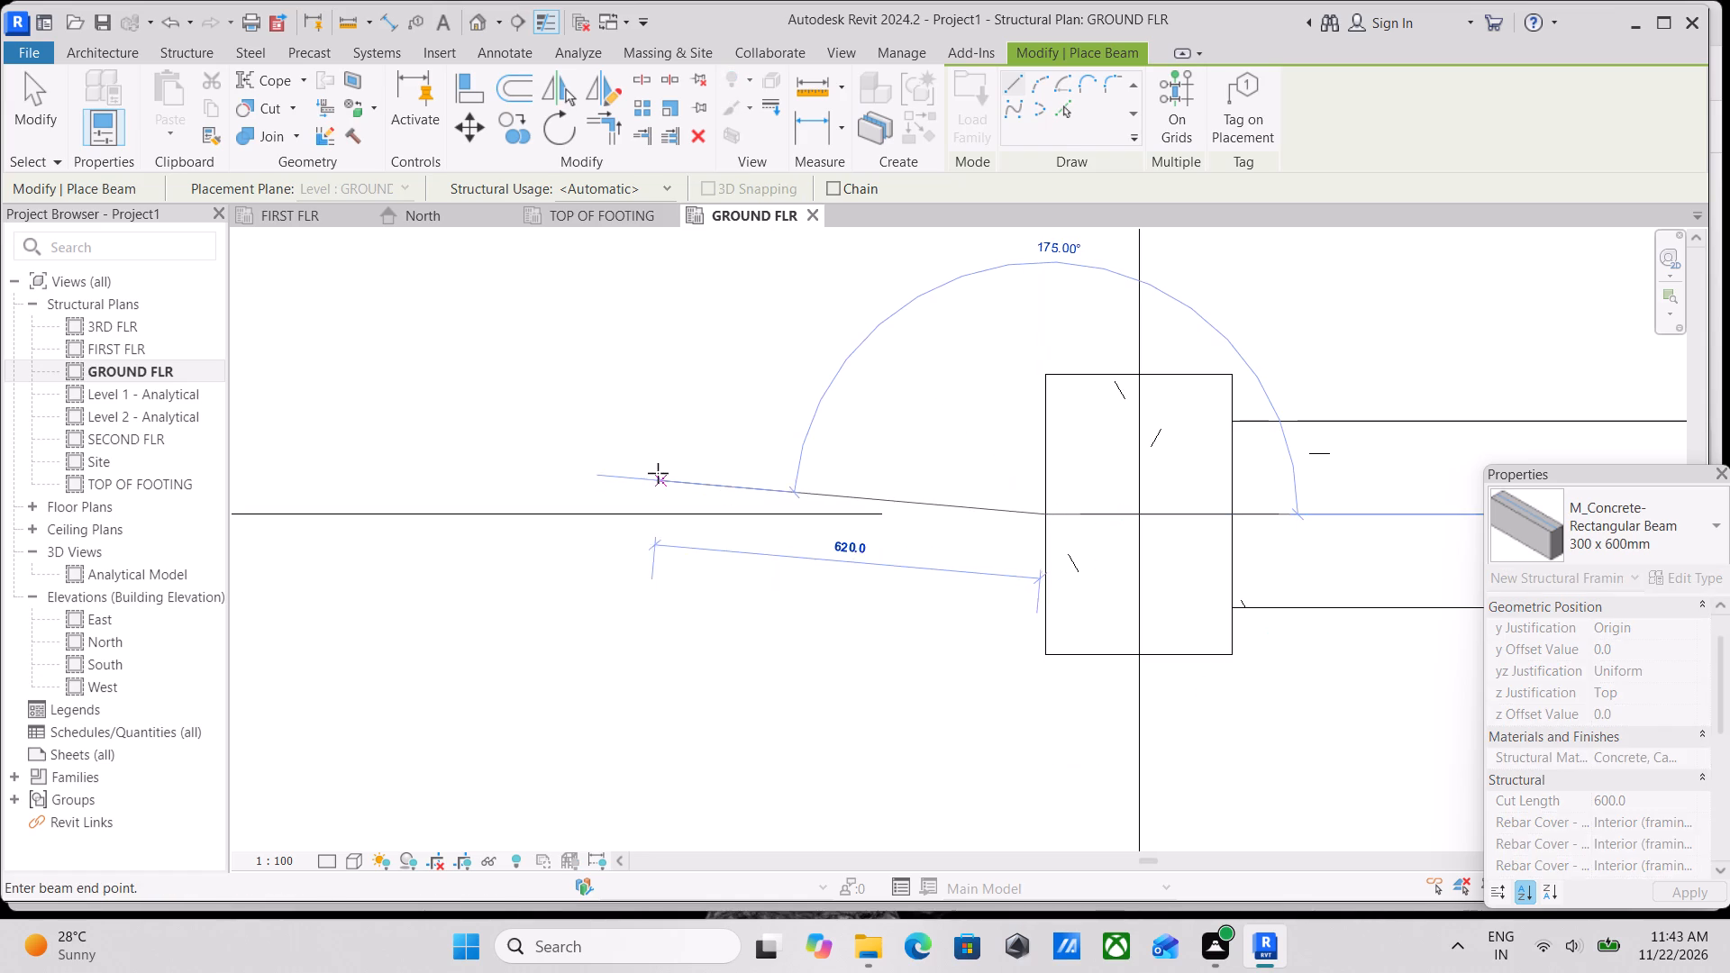
middle_drag(668, 477, 950, 496)
scroll(681, 491, down, 1)
scroll(492, 524, down, 3)
middle_drag(492, 524, 1324, 530)
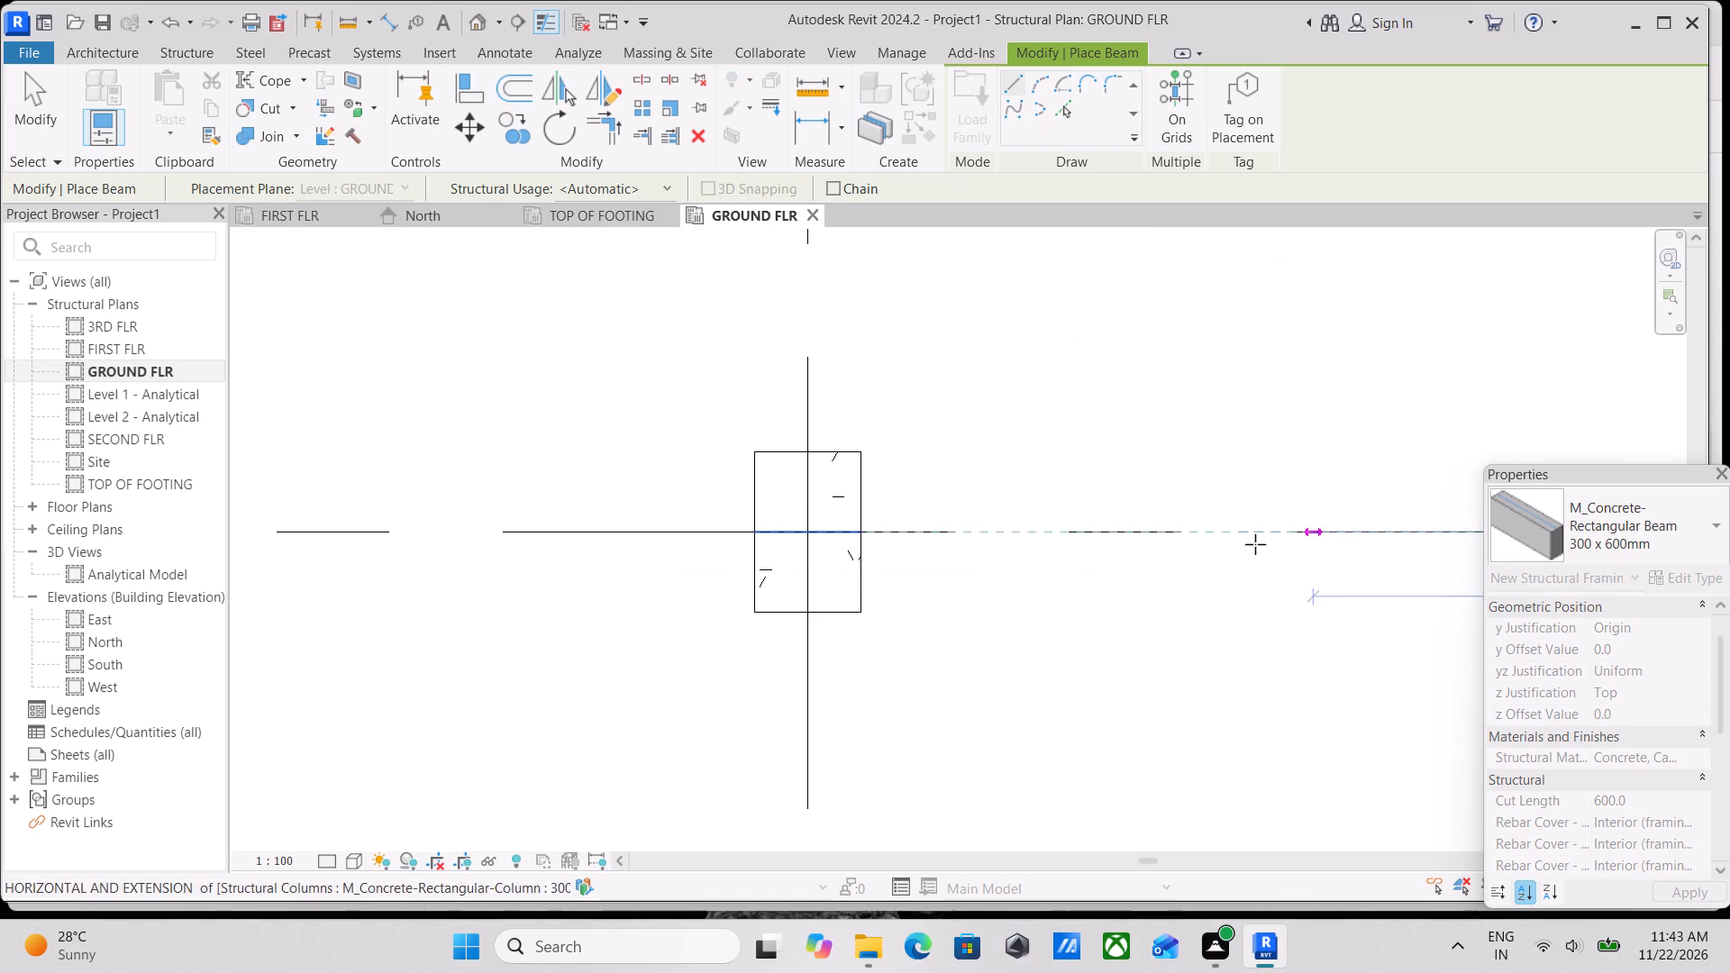
click(859, 532)
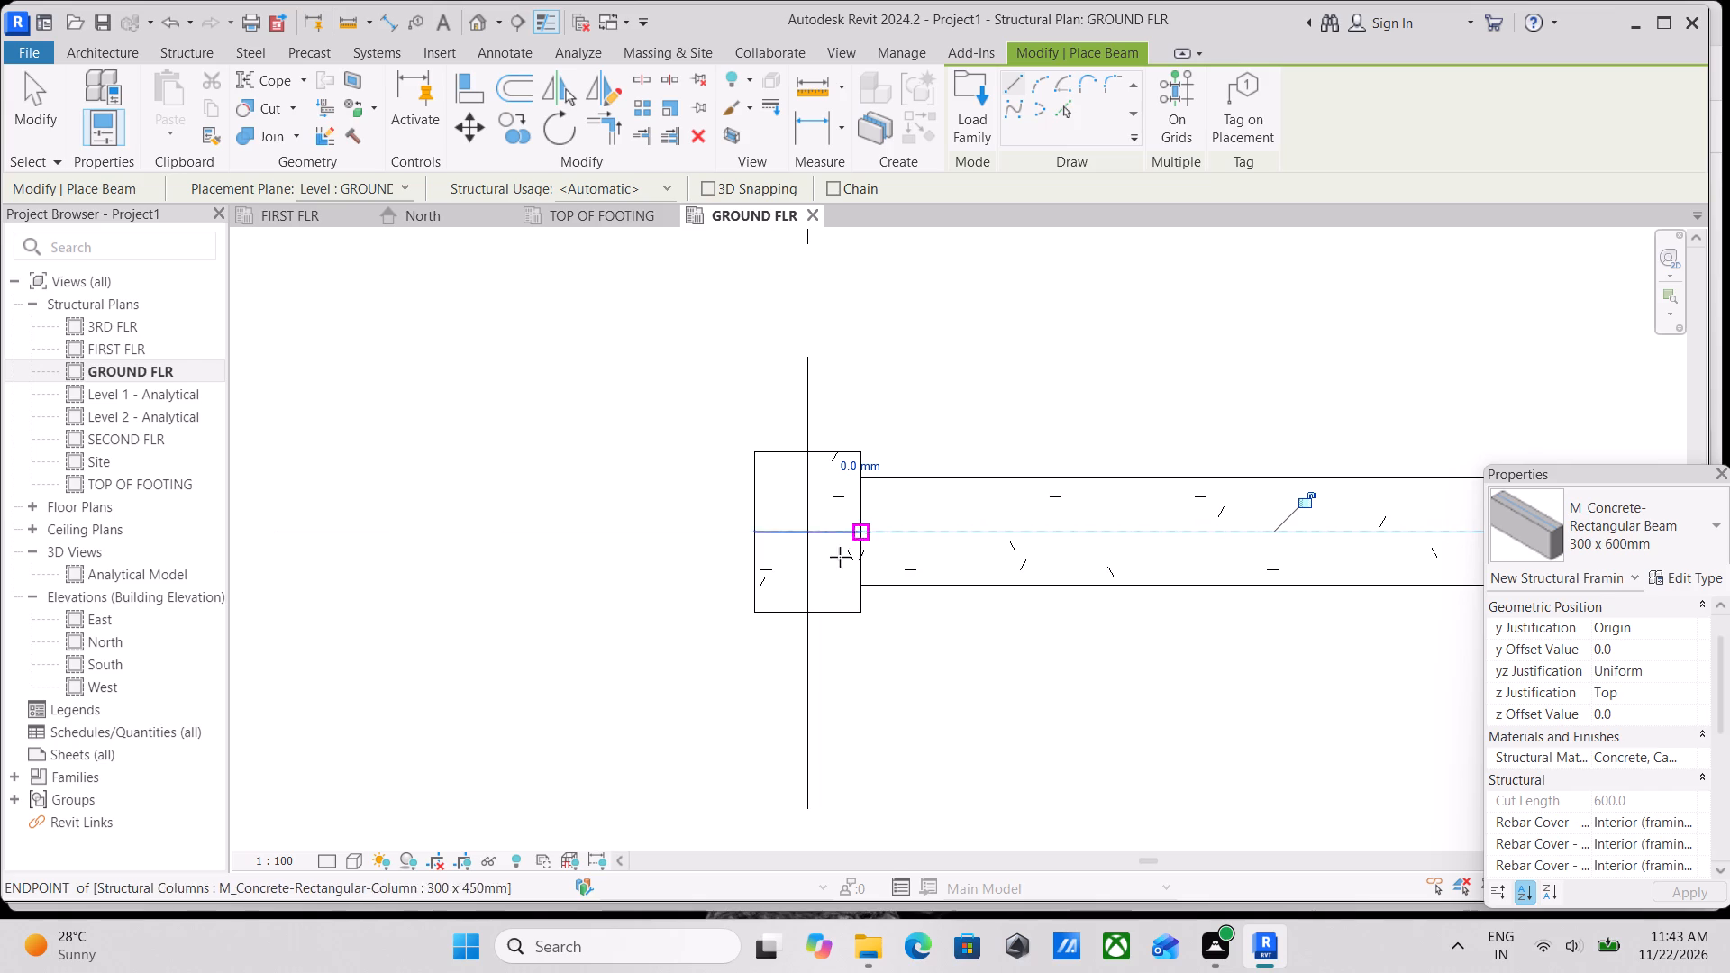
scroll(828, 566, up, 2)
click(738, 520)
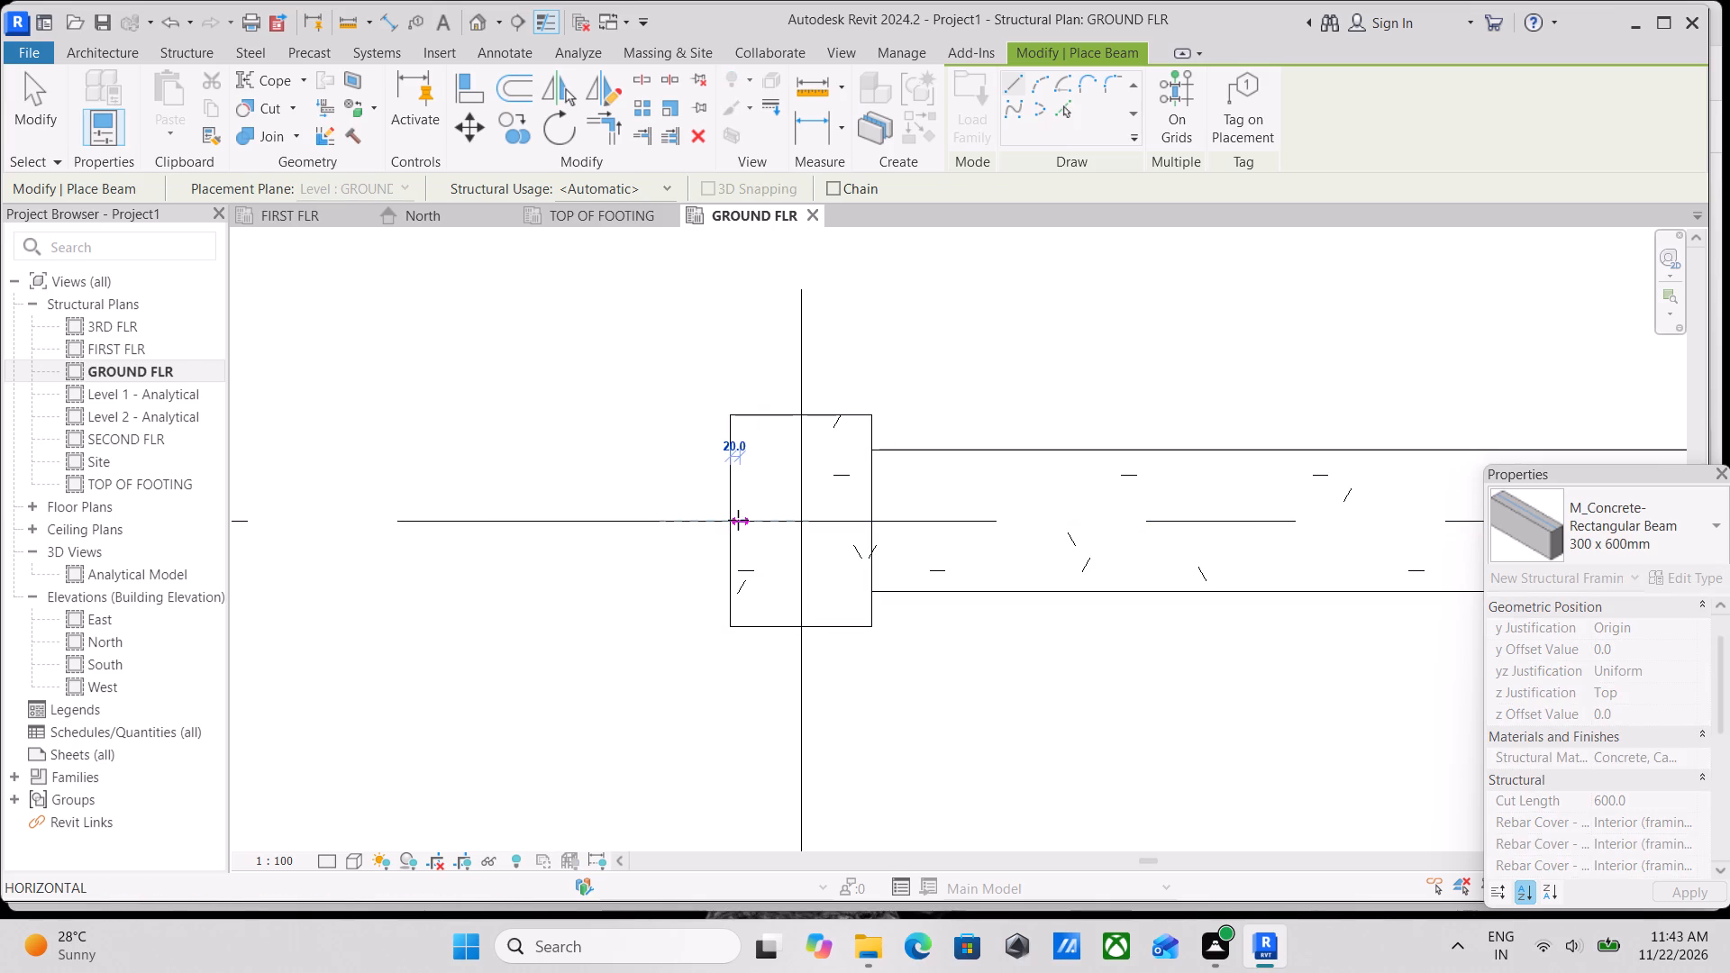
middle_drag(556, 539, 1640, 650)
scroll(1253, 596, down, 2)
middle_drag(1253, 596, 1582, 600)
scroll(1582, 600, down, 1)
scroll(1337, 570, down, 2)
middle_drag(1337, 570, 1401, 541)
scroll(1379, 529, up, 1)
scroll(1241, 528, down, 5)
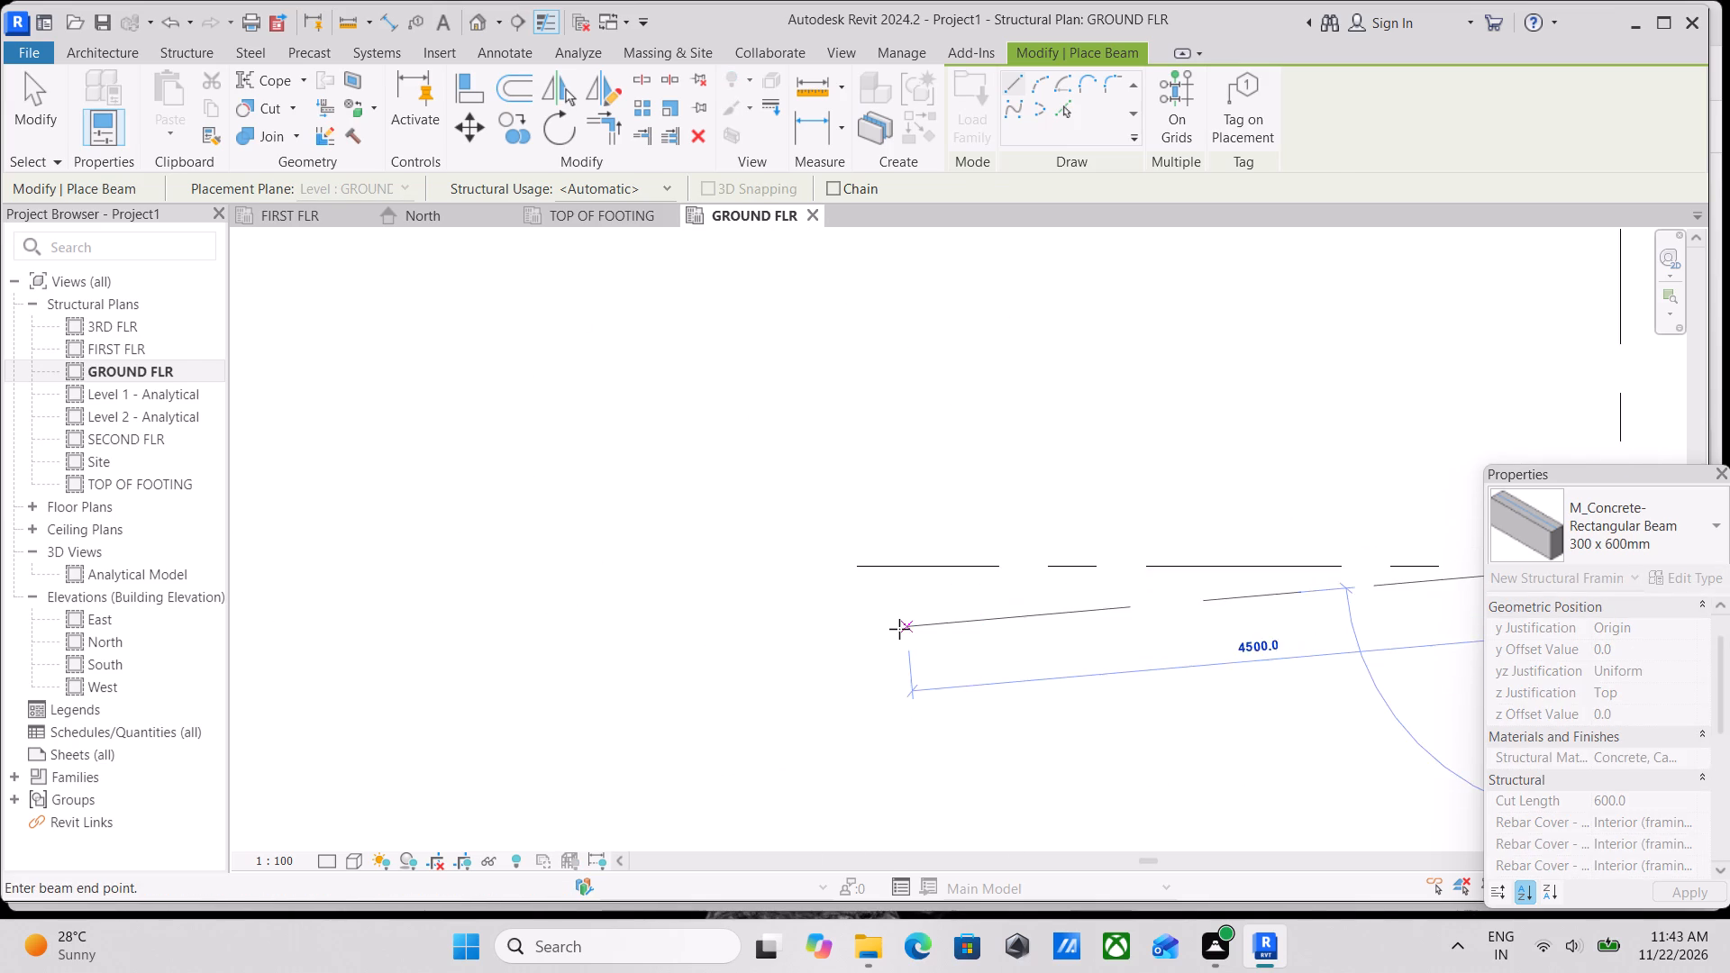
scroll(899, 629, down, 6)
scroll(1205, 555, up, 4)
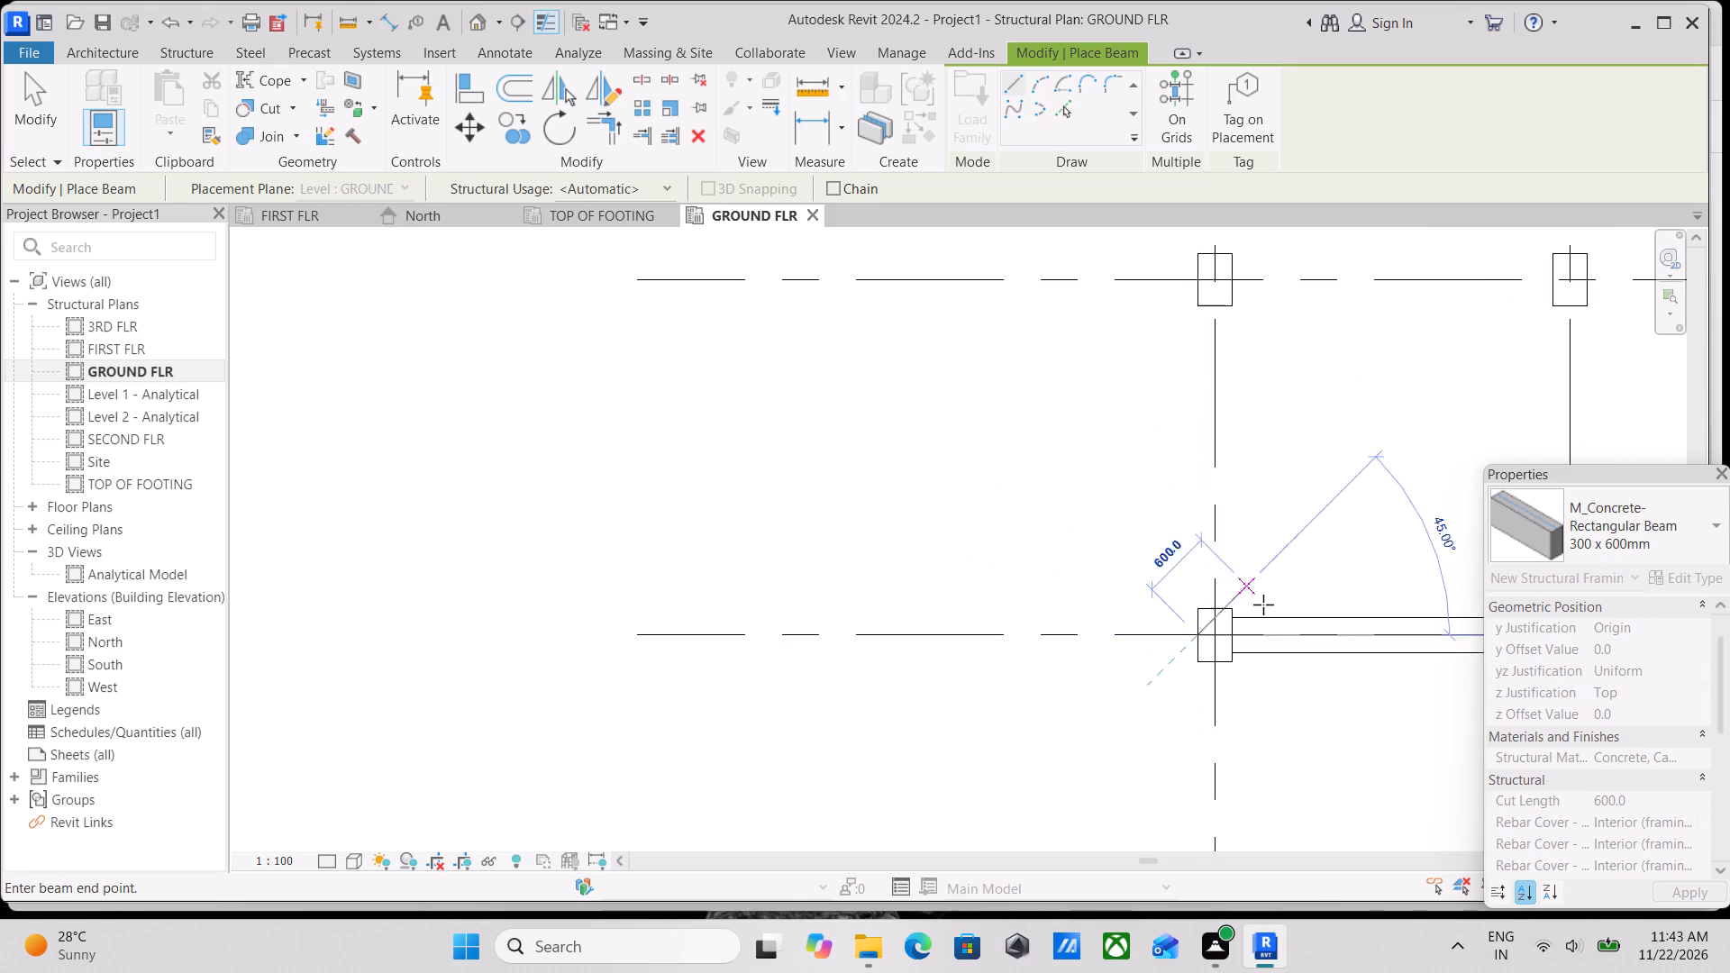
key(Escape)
Add a 300 x 600mm concrete beam along grid A from the column at grid 5 to the column at grid 4.
scroll(1274, 618, up, 3)
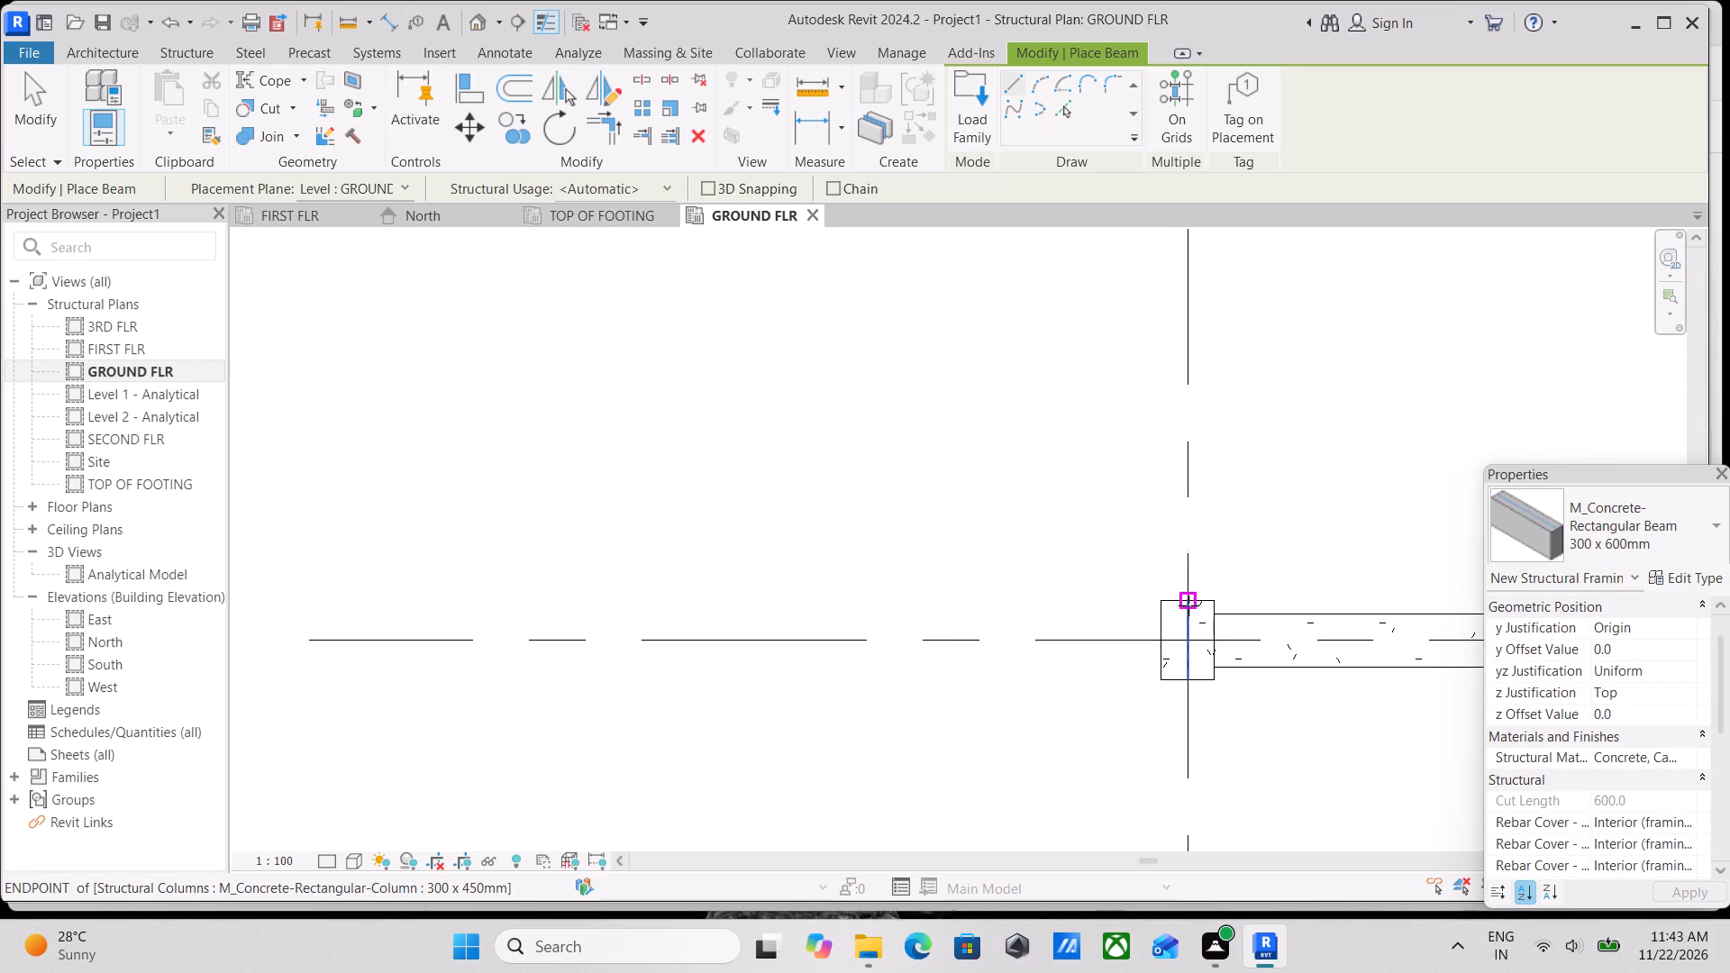
click(1186, 605)
middle_drag(1200, 388, 1206, 546)
scroll(1207, 438, up, 1)
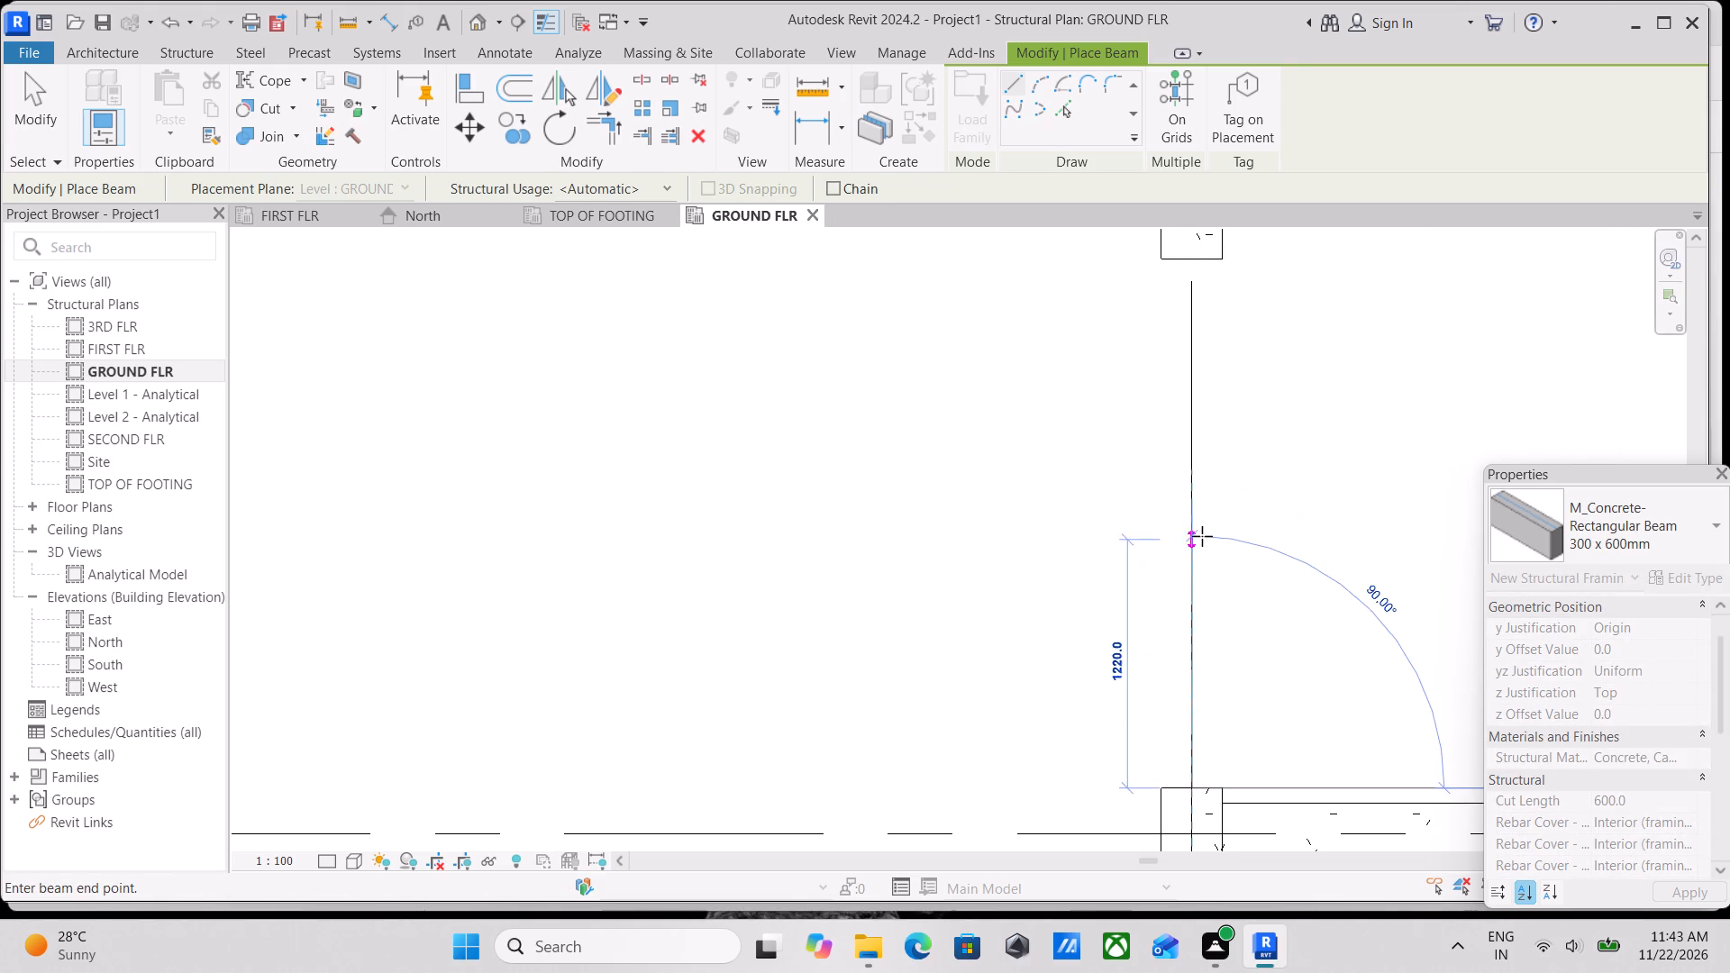
scroll(1199, 523, down, 1)
middle_drag(1199, 523, 1174, 583)
middle_drag(1142, 417, 1100, 561)
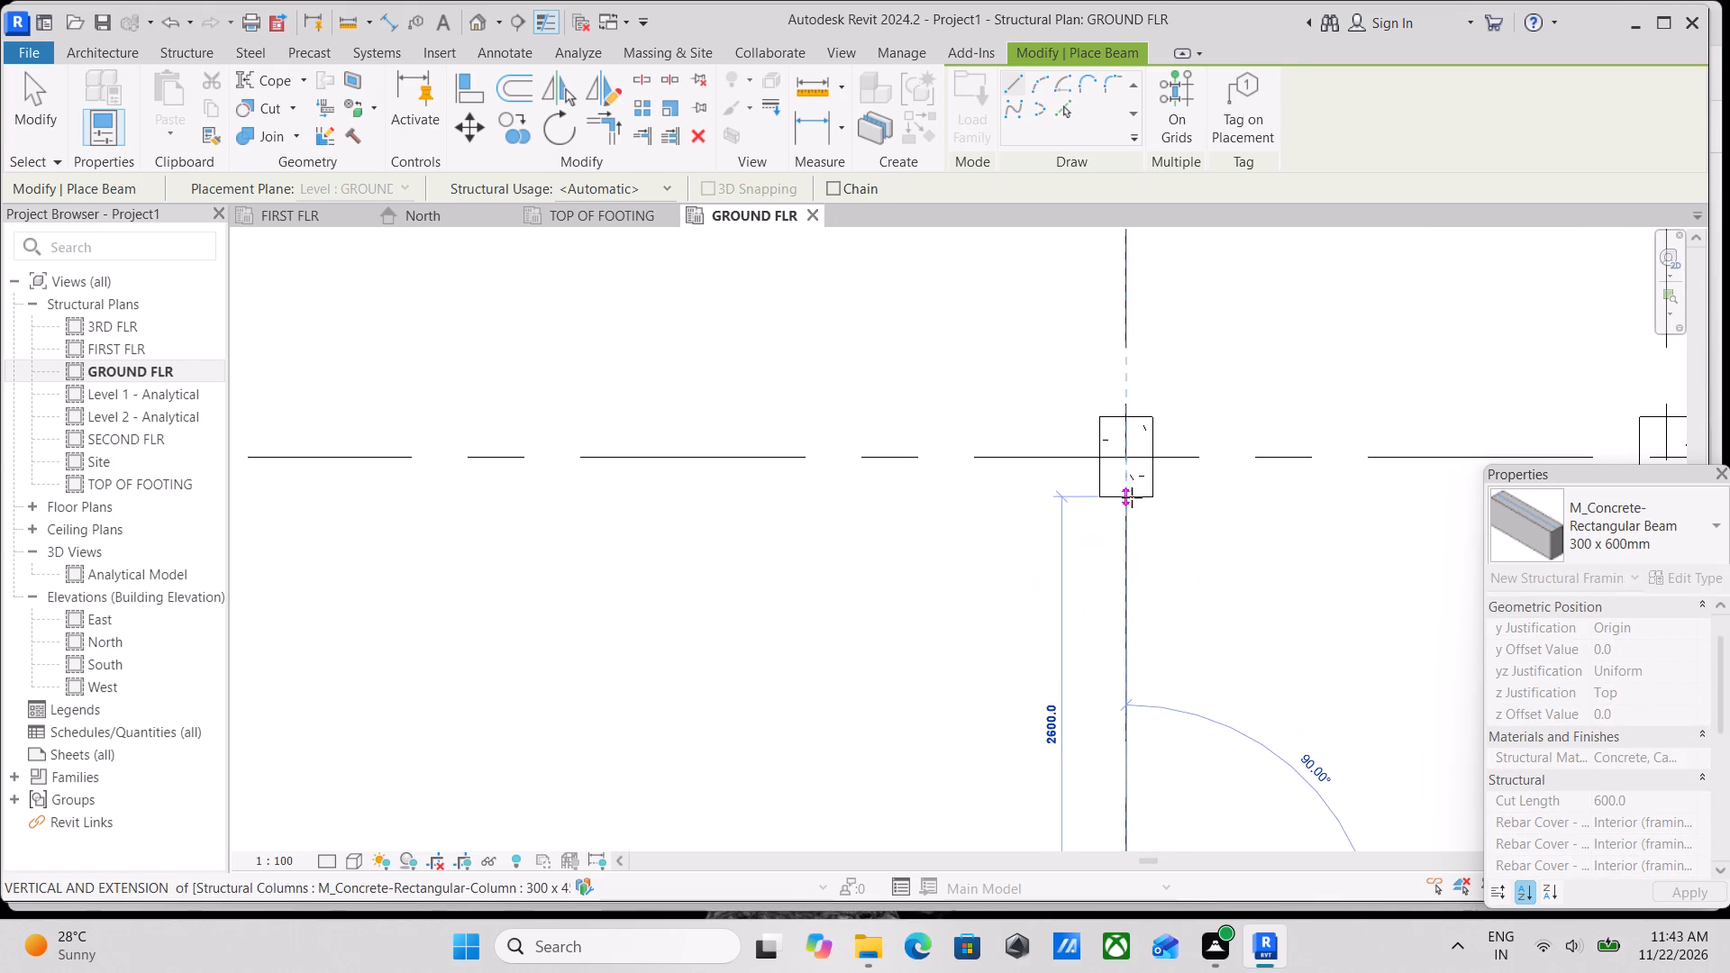
click(1123, 495)
Add a 300 x 600mm concrete beam along grid A from the column at grid 4 to the column at grid 3.
scroll(1124, 425, up, 3)
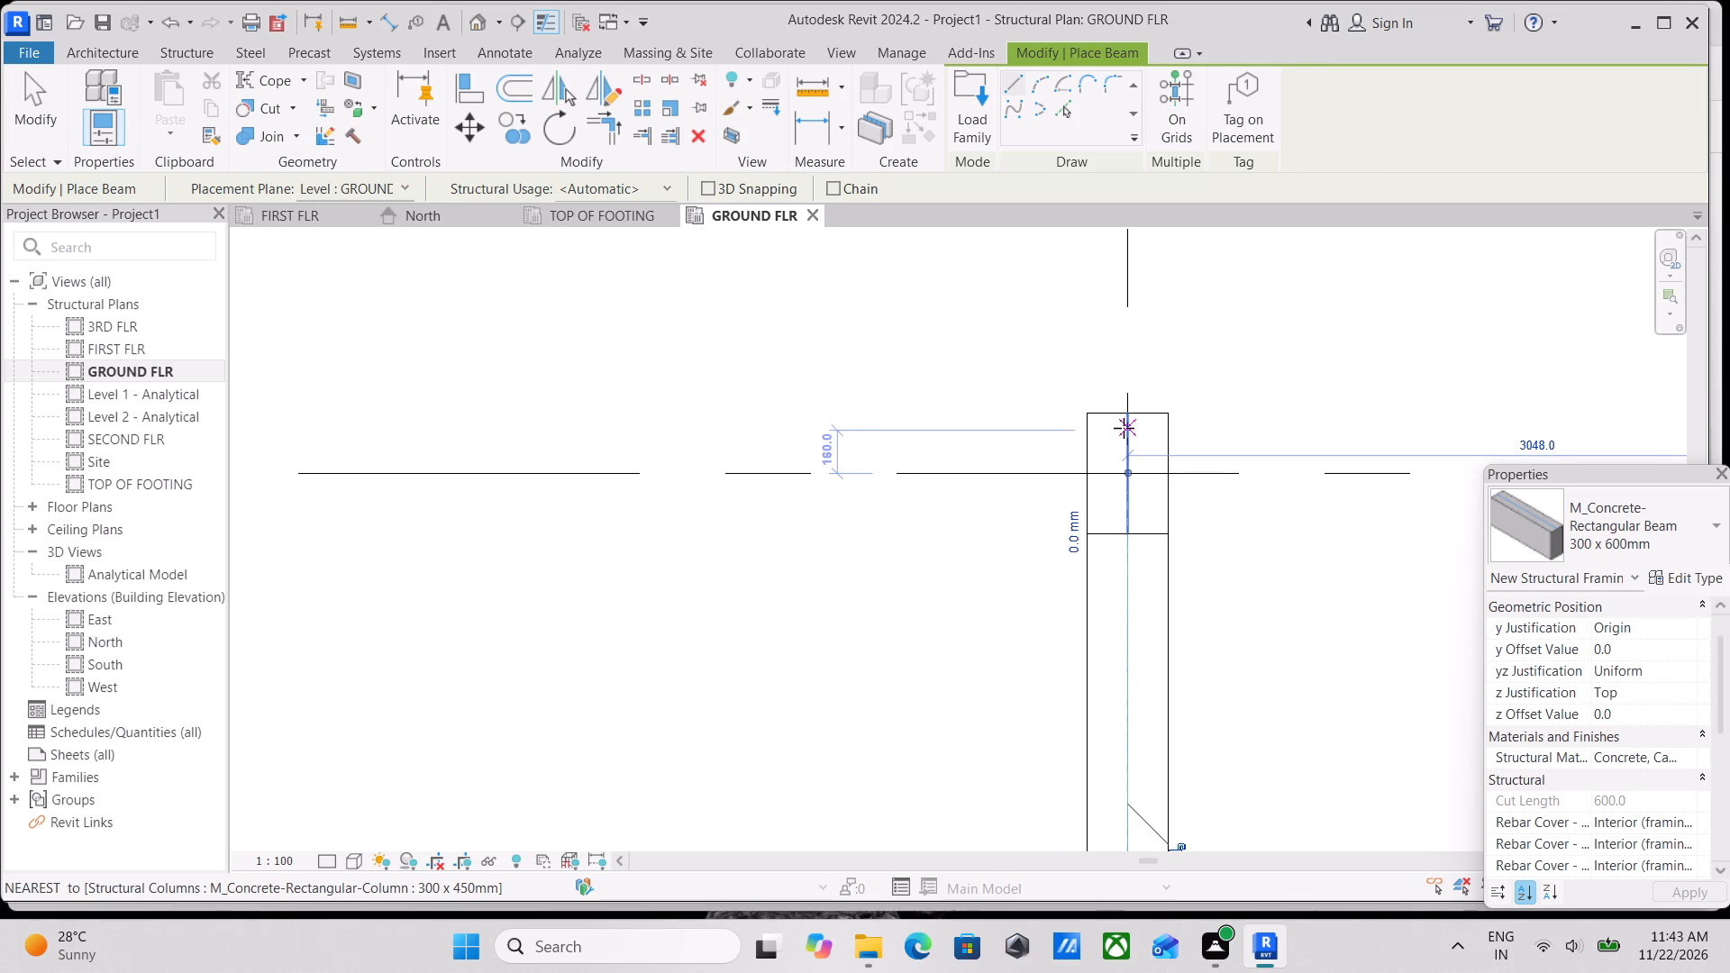
scroll(1124, 429, up, 3)
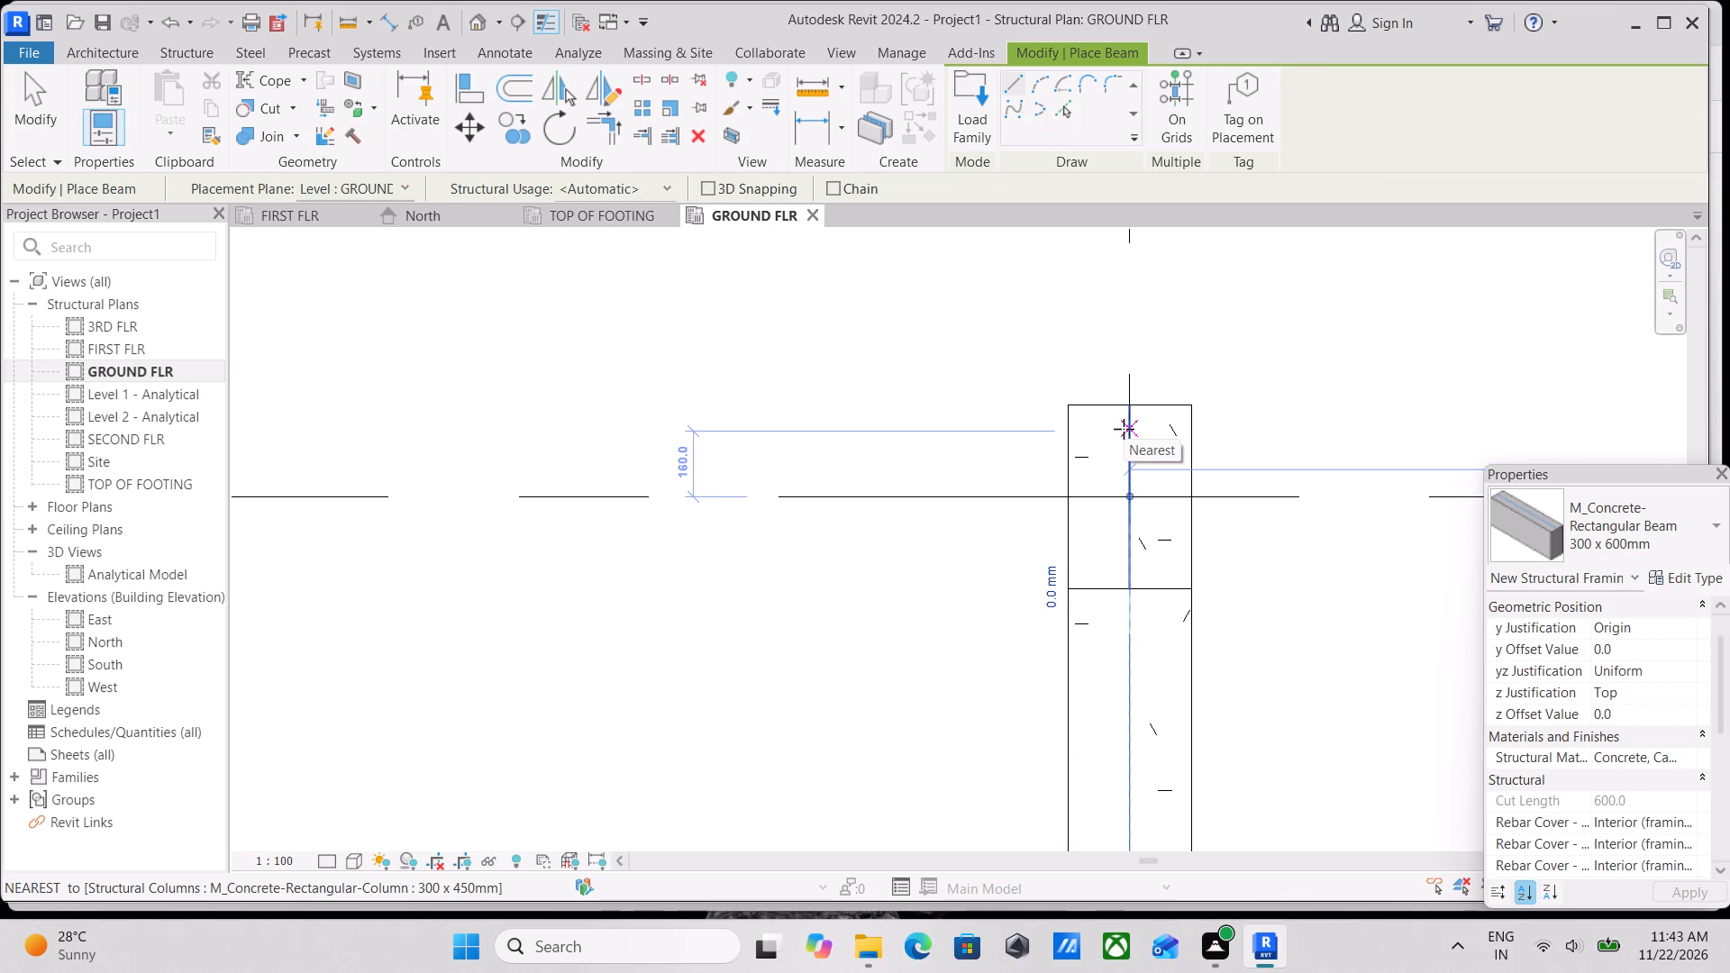
scroll(1124, 429, up, 3)
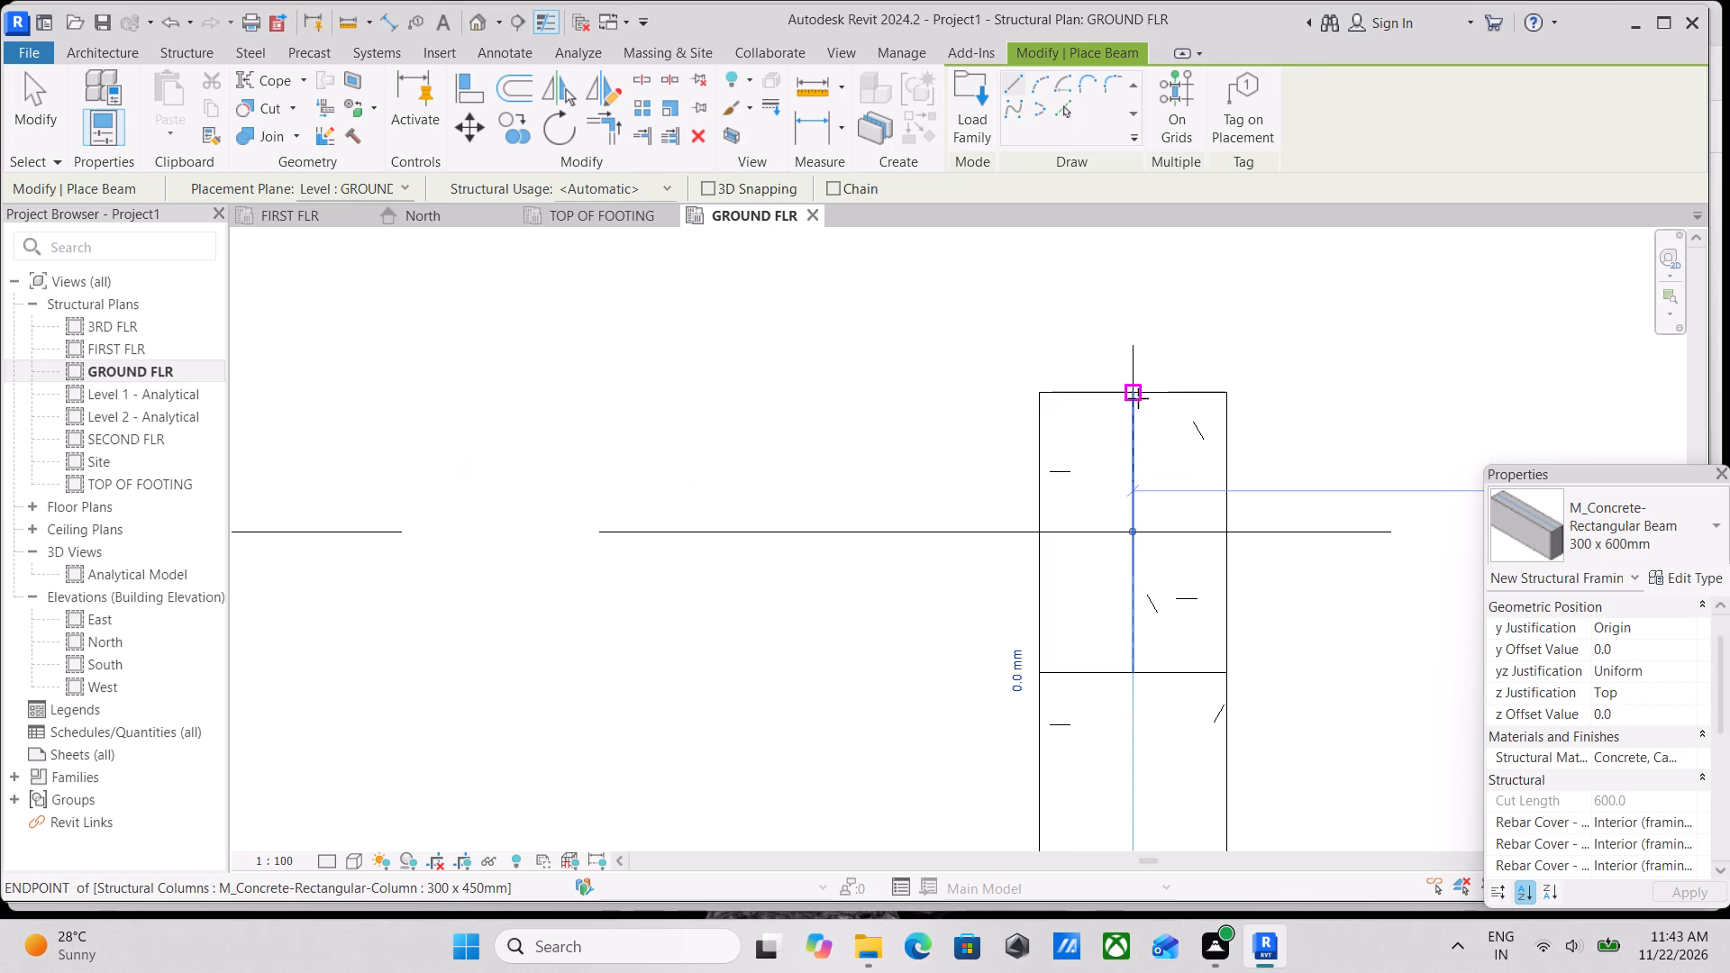
click(1138, 398)
middle_drag(1155, 266, 1168, 571)
scroll(1162, 451, down, 3)
middle_drag(1162, 452, 1164, 682)
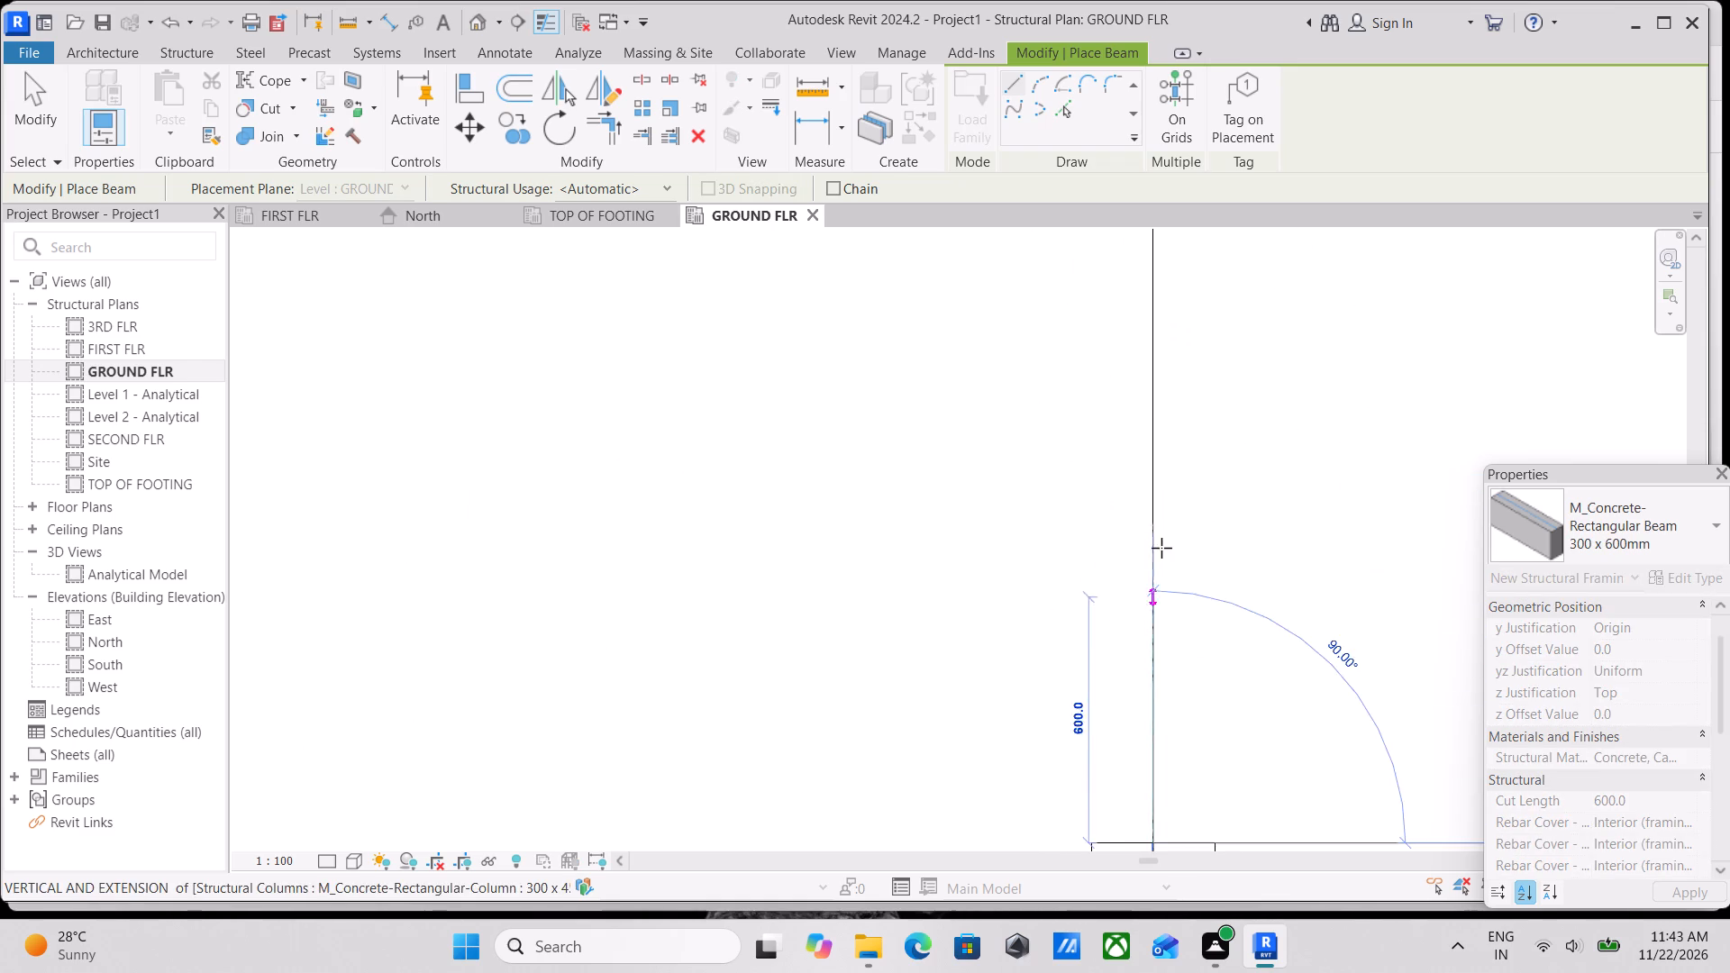
scroll(1161, 524, down, 4)
middle_drag(1162, 527, 1173, 681)
scroll(1190, 467, down, 3)
middle_drag(1192, 472, 1147, 715)
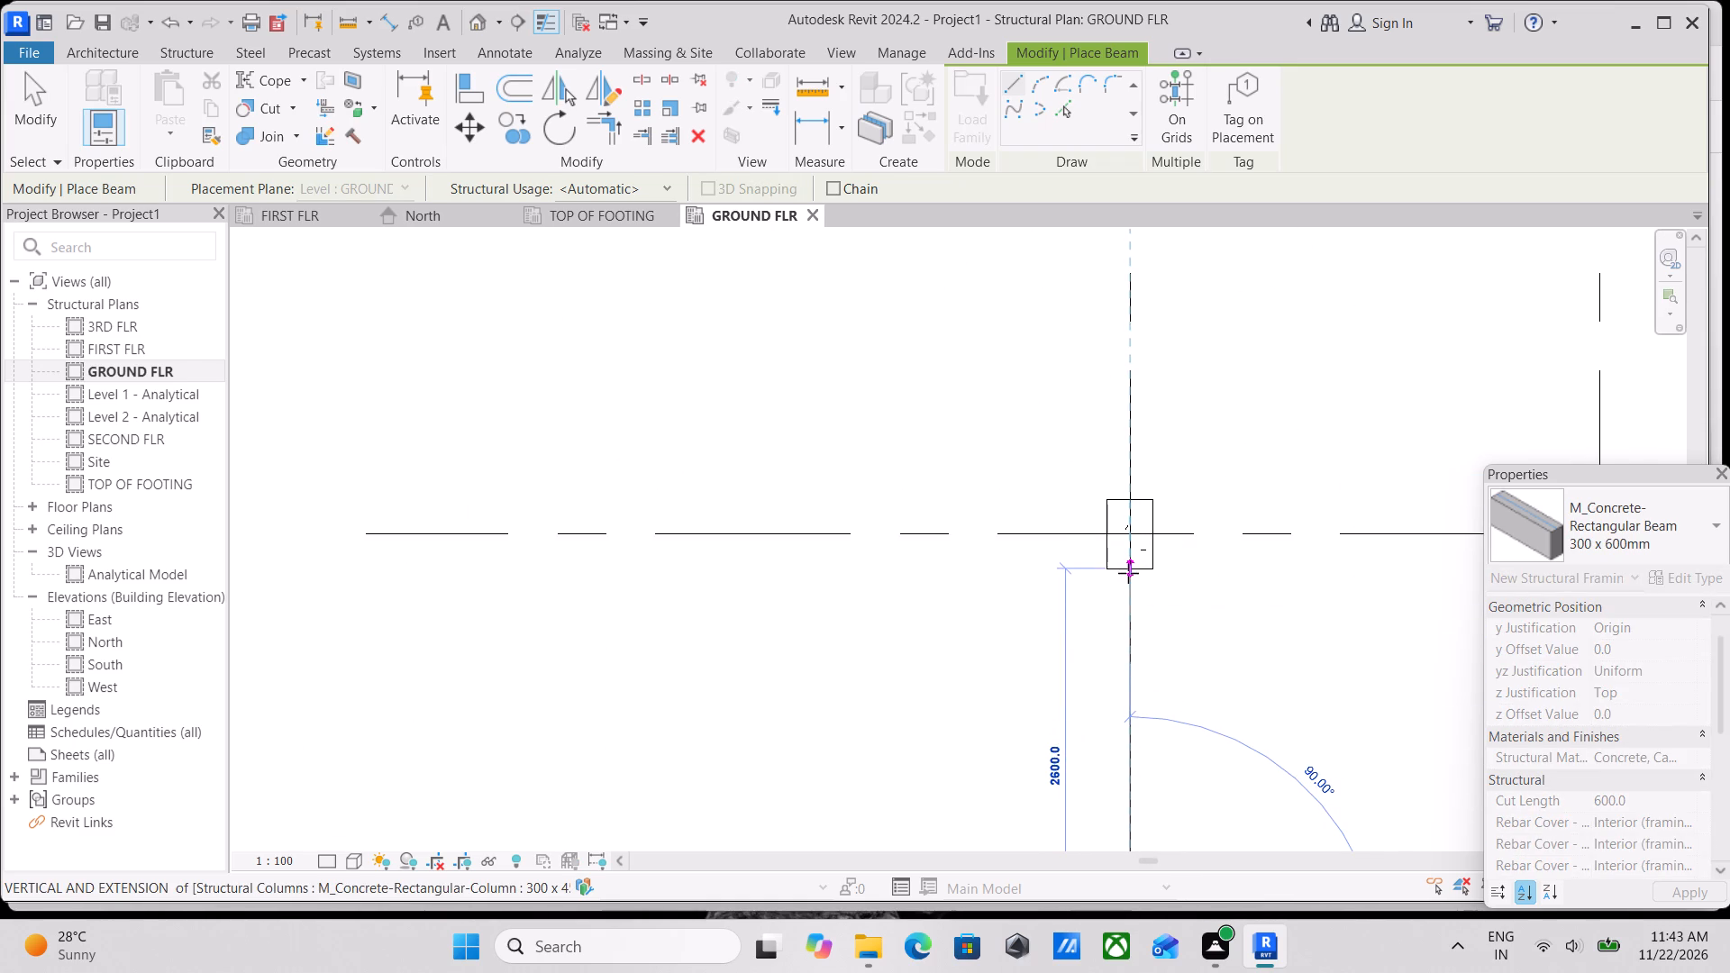
scroll(1128, 573, up, 4)
click(1133, 563)
Add a 300 x 600mm concrete beam along grid A from the column at grid 3 to the column at grid 2.
scroll(1124, 392, up, 2)
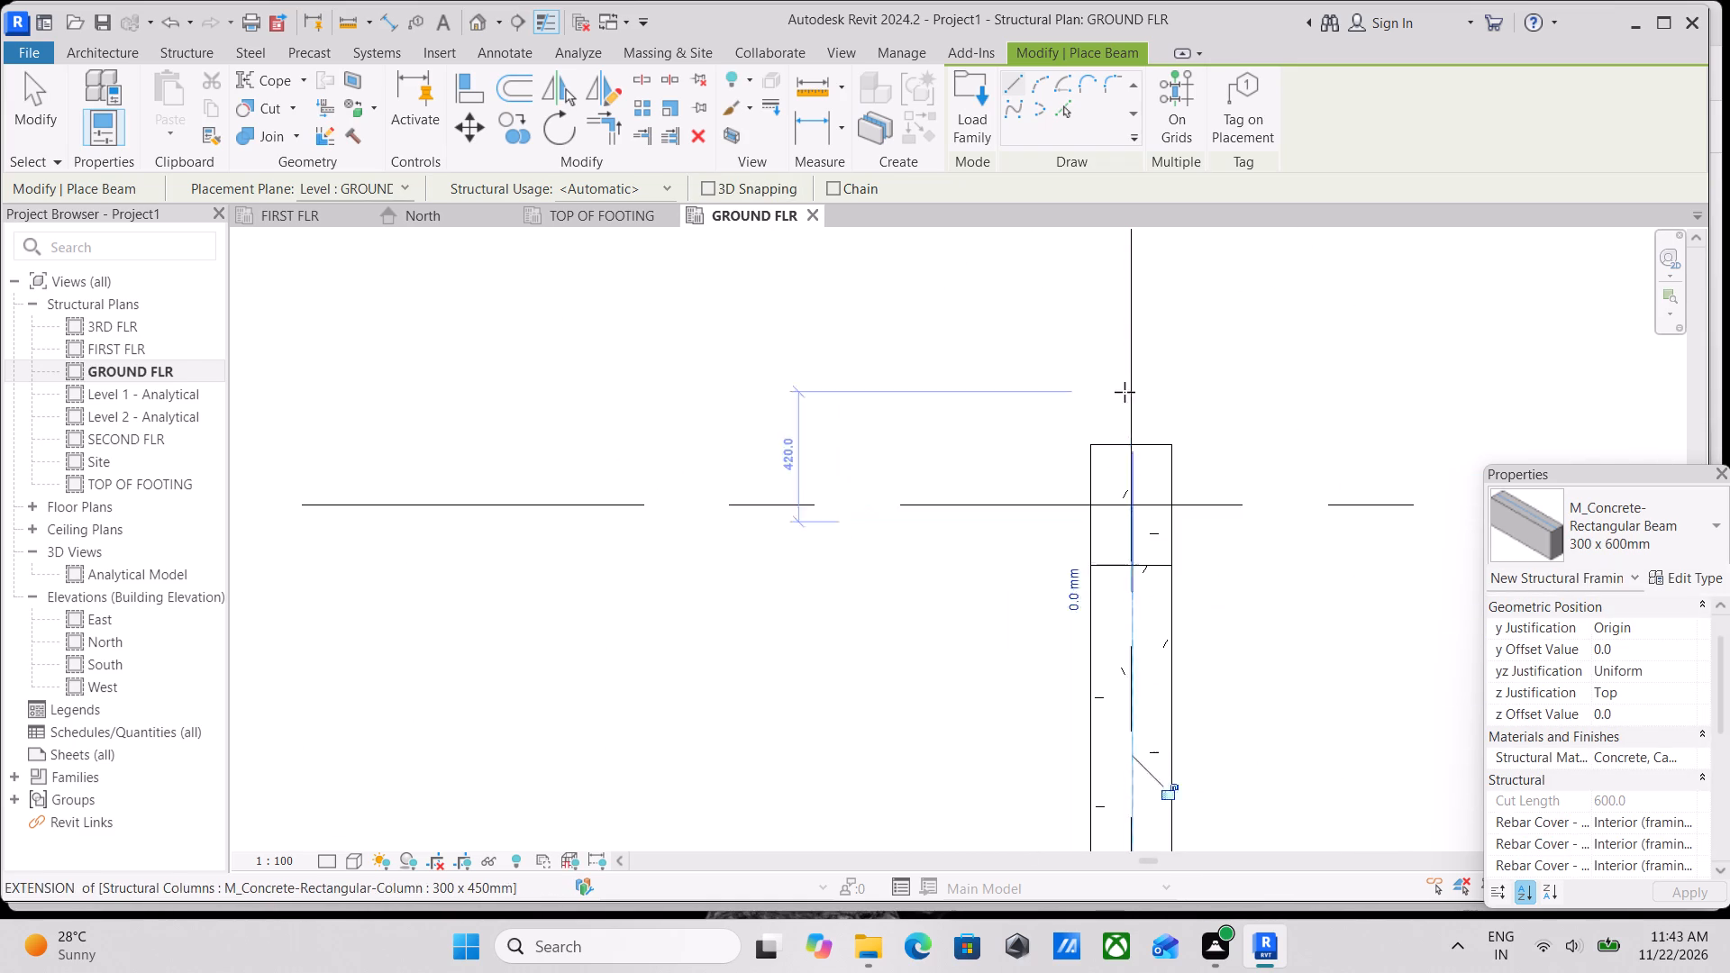
scroll(1124, 392, up, 2)
scroll(1131, 496, up, 3)
click(1140, 483)
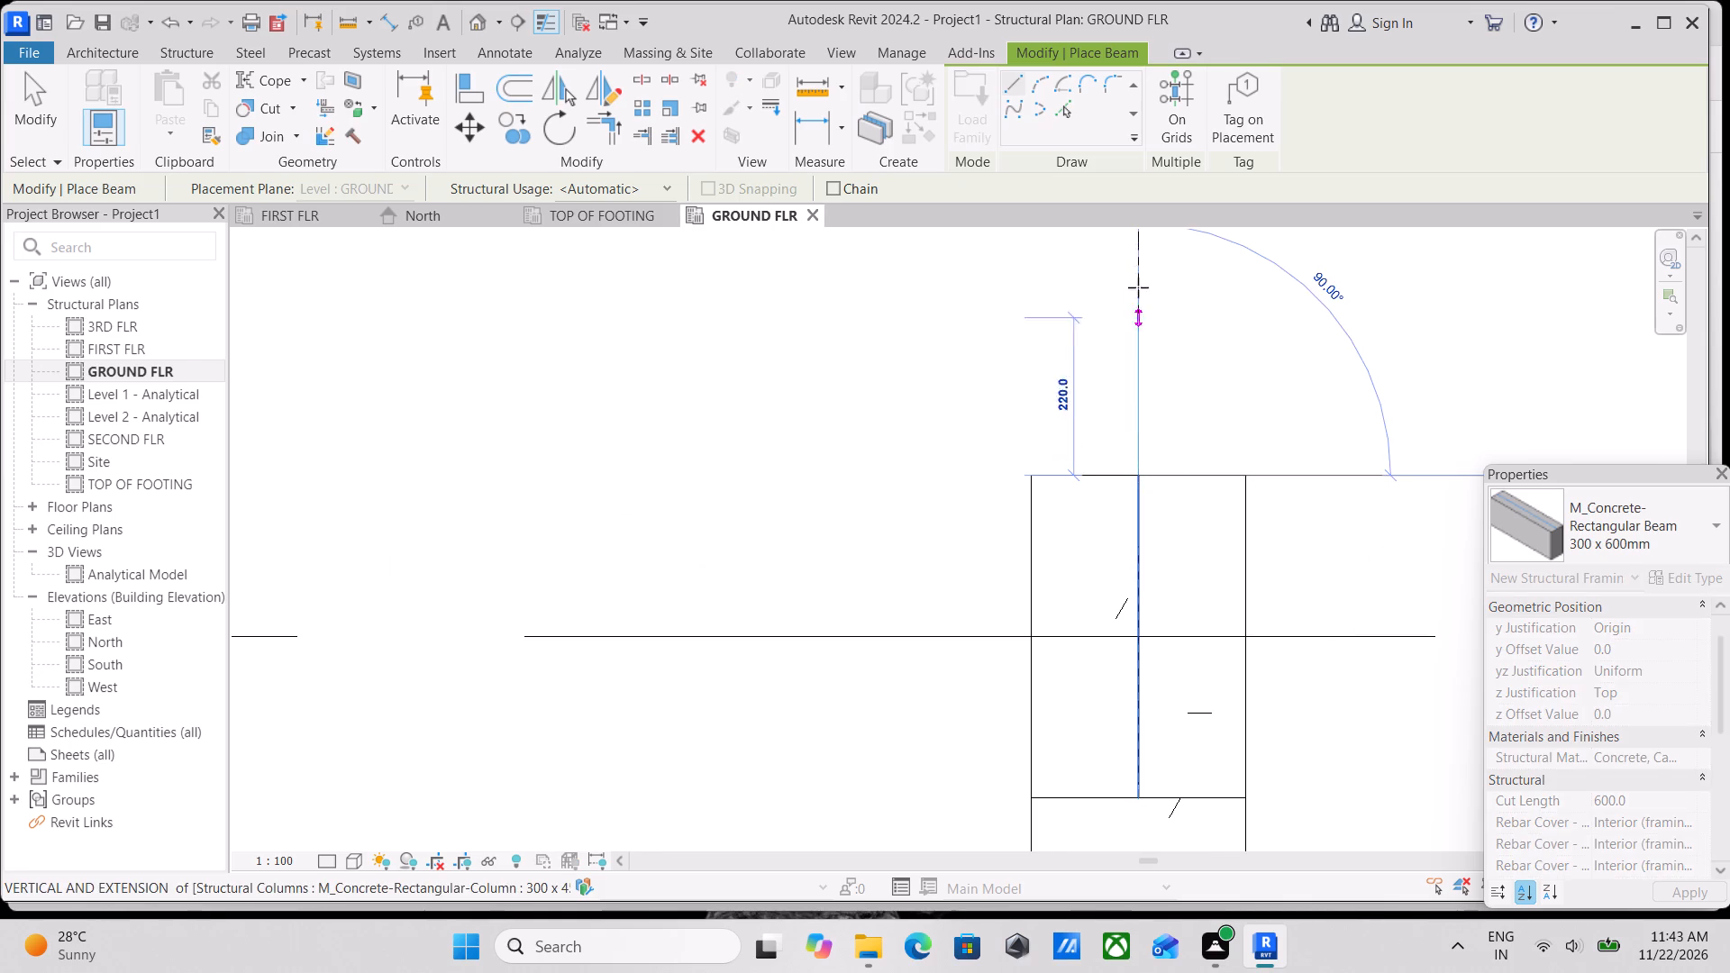
scroll(1135, 276, down, 1)
middle_drag(1138, 289, 1148, 714)
scroll(1166, 443, down, 3)
middle_drag(1170, 464, 1168, 628)
scroll(1168, 578, down, 11)
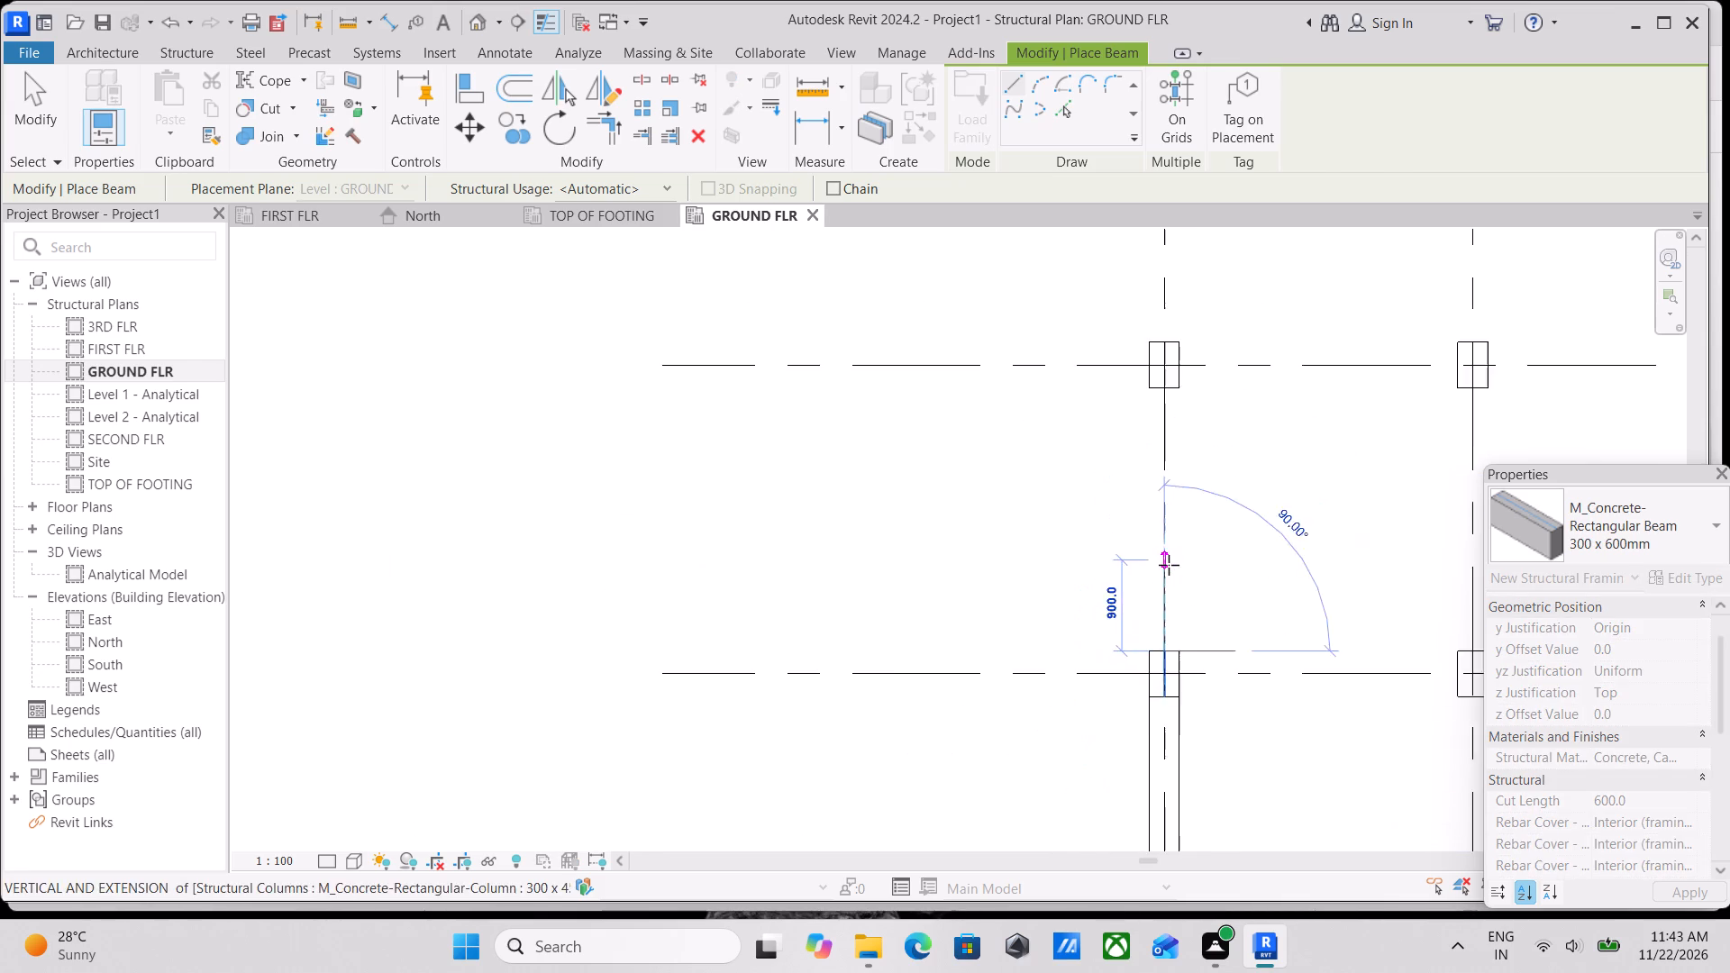
middle_drag(1169, 566, 1172, 703)
scroll(1168, 574, up, 3)
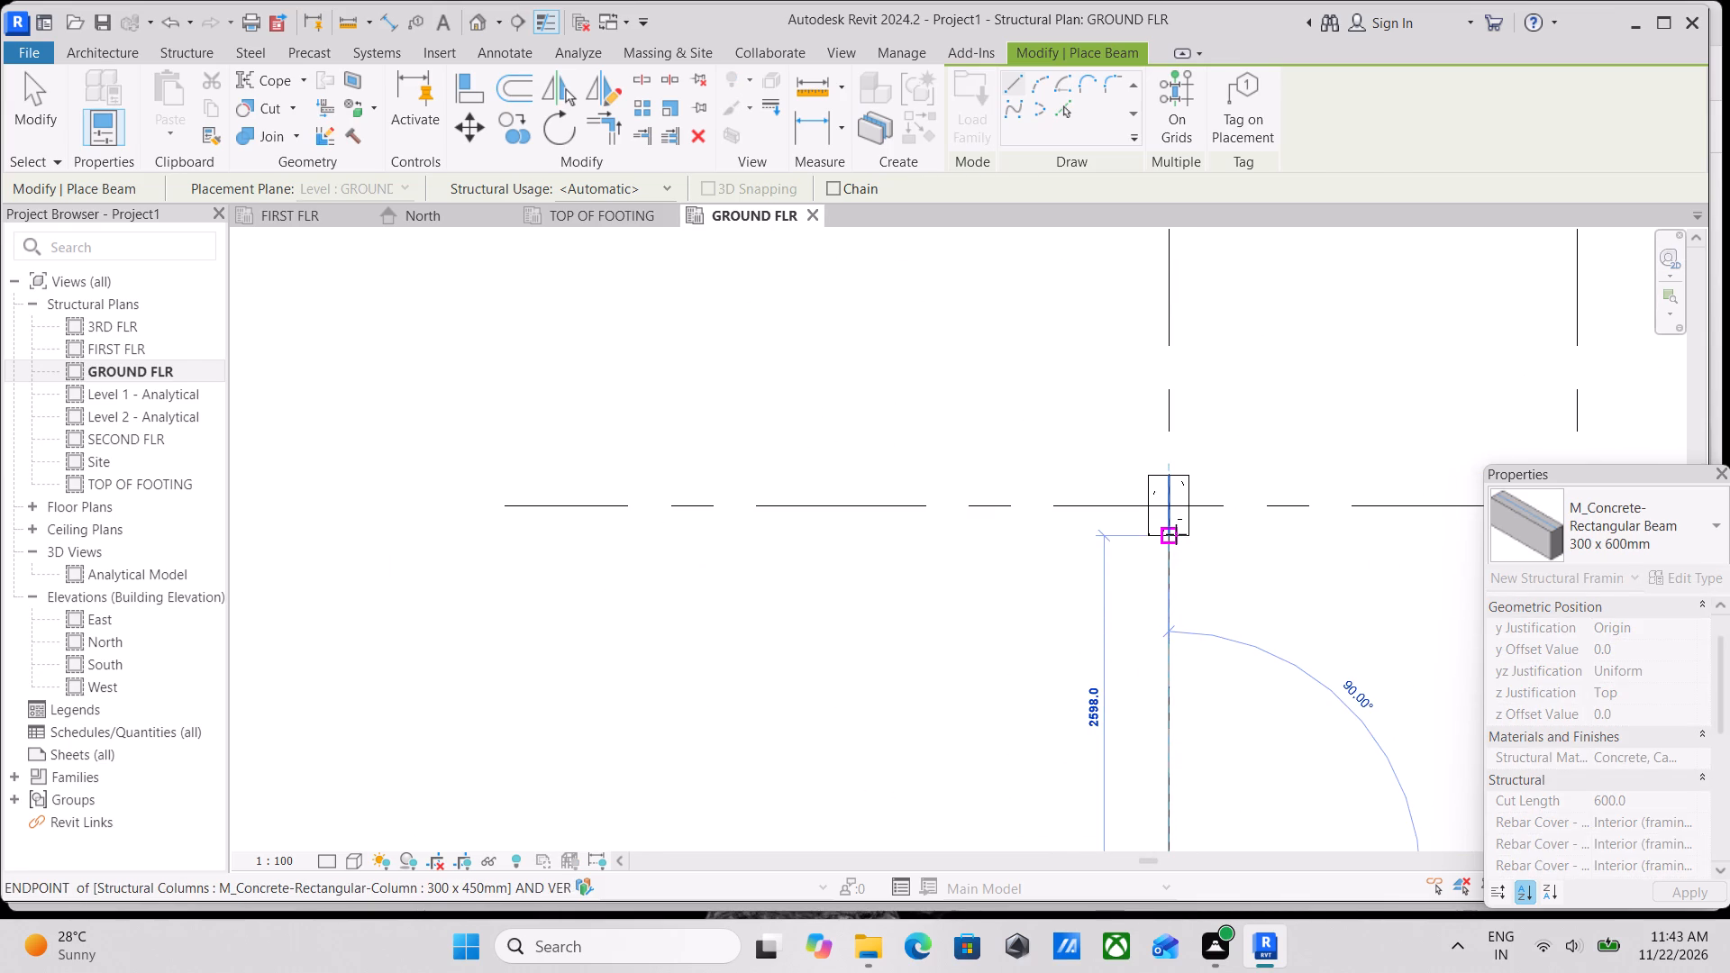
click(1176, 534)
Add a 300 x 600mm concrete beam along grid A from the column at grid 2 to the column at grid 1.
scroll(1175, 489, up, 9)
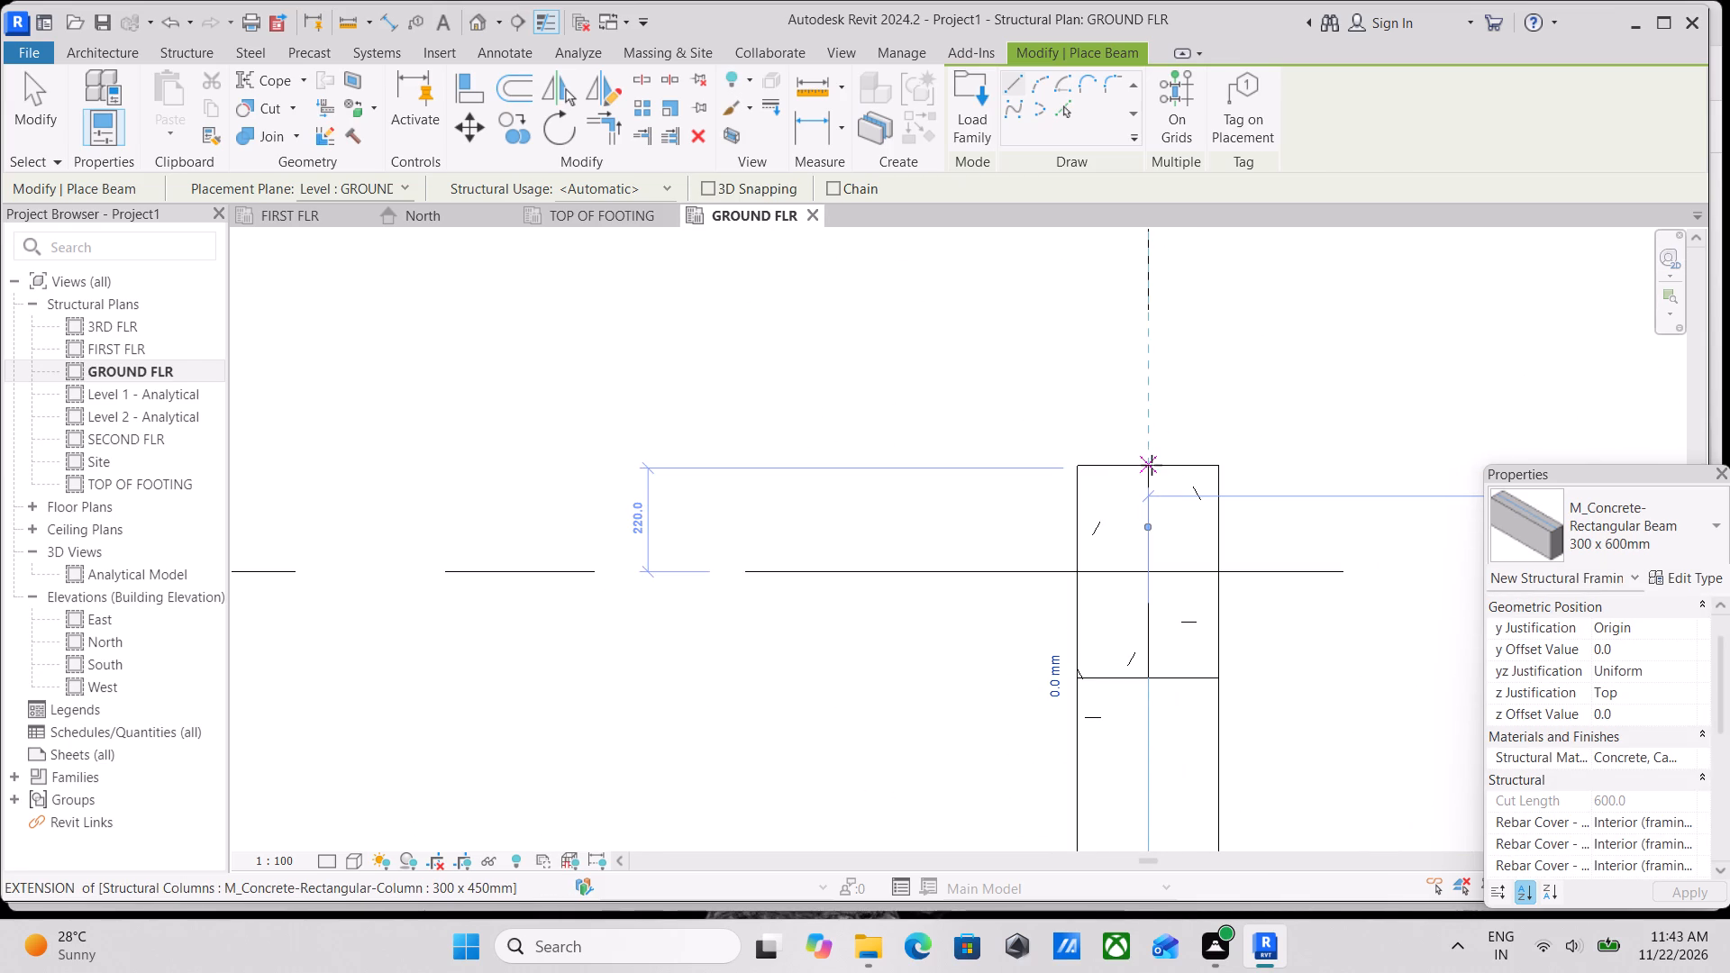
click(1148, 468)
middle_drag(1149, 450, 1148, 805)
scroll(1138, 513, down, 5)
middle_drag(1145, 561, 1106, 841)
scroll(1107, 841, up, 2)
scroll(1090, 467, down, 3)
middle_drag(1097, 479, 1104, 615)
scroll(1101, 586, up, 1)
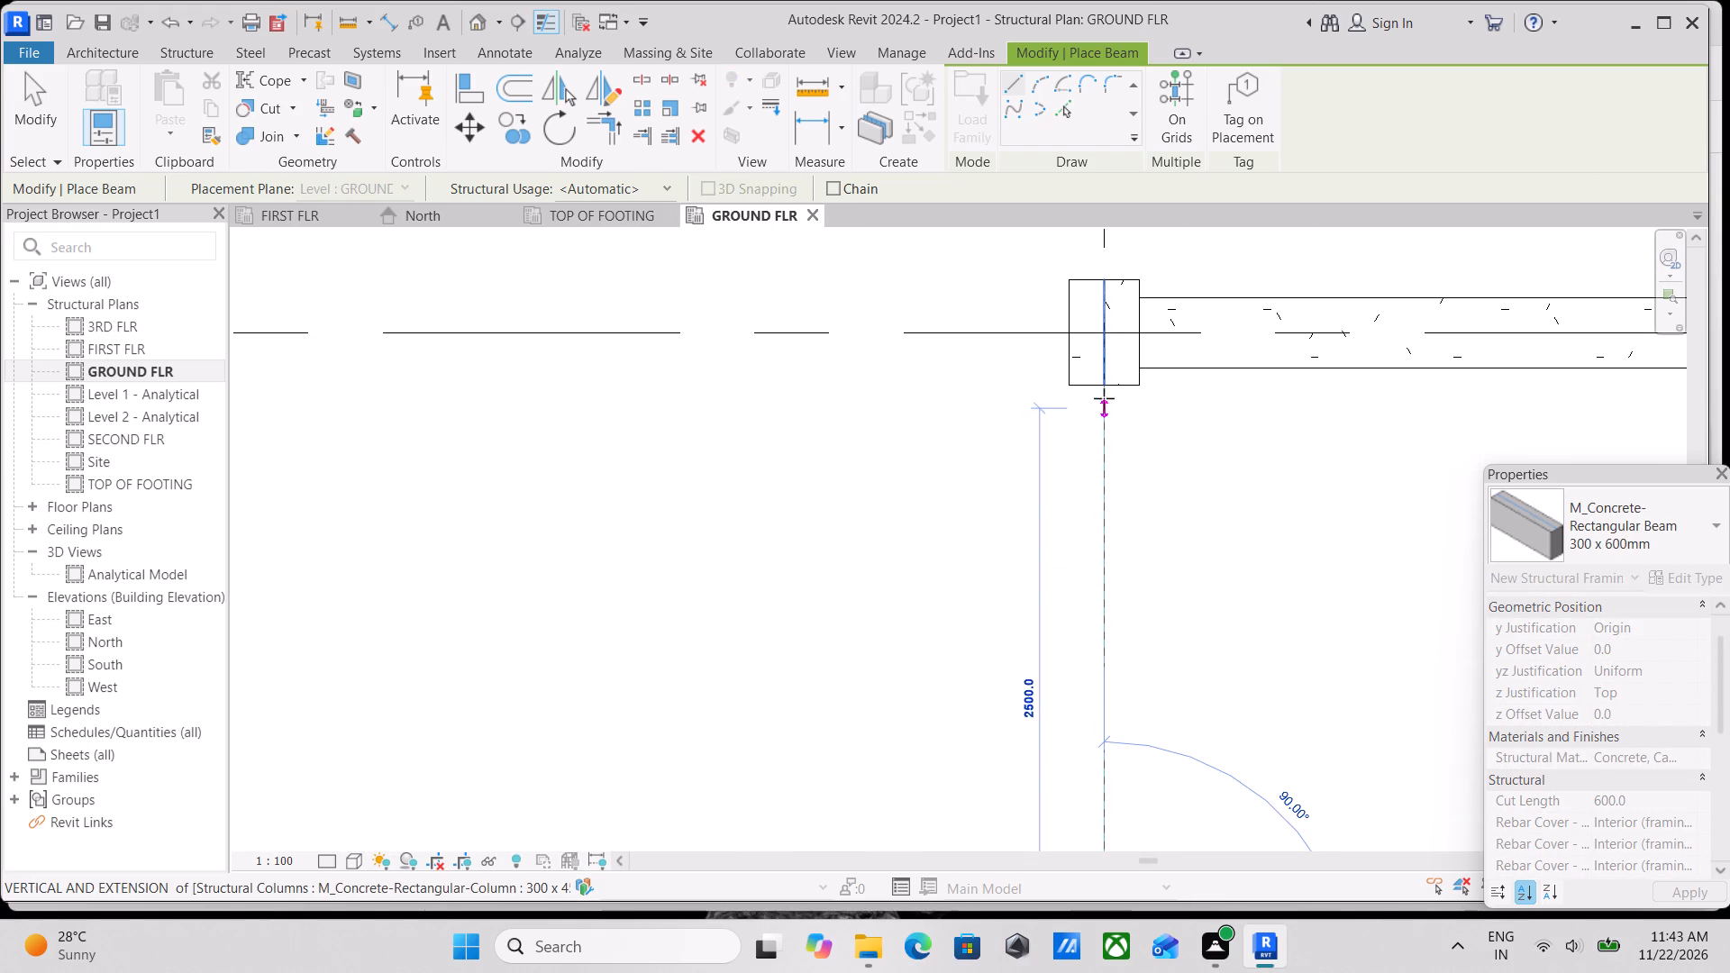
click(1105, 379)
Add a 300 x 600mm concrete beam along grid 2 from the column at grid D to the column at grid C.
scroll(1105, 379, down, 2)
middle_drag(1107, 381, 1148, 633)
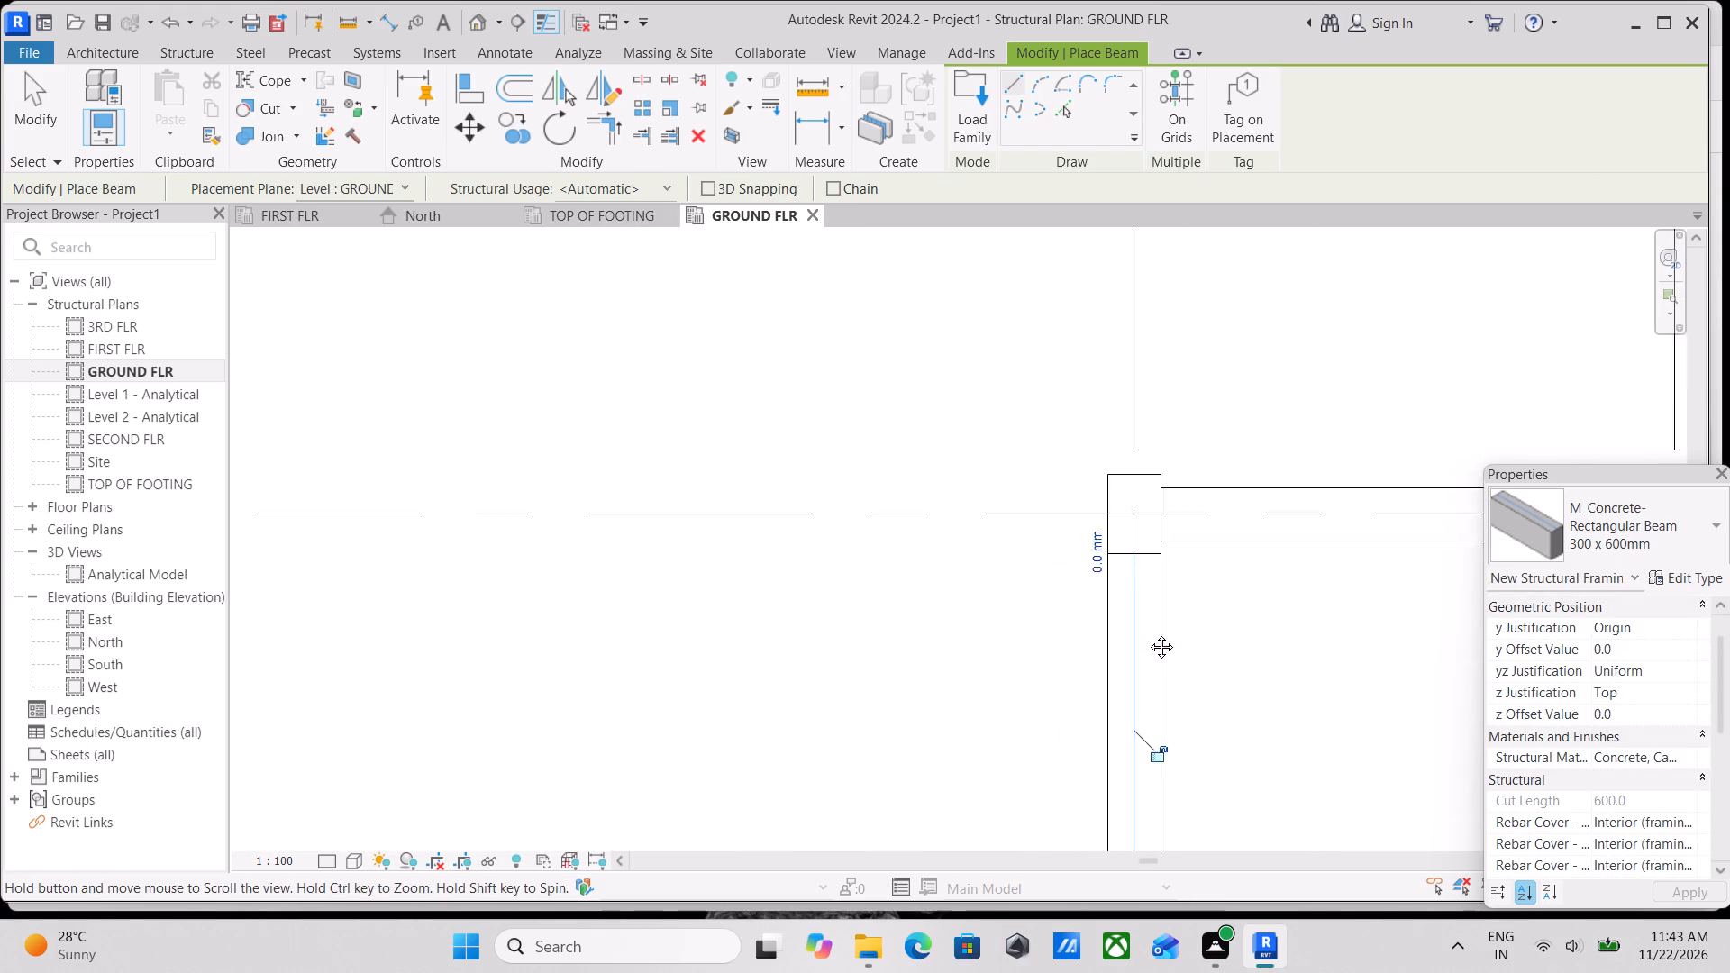
middle_drag(1148, 633, 1146, 667)
scroll(1154, 563, down, 9)
middle_drag(1154, 563, 1006, 415)
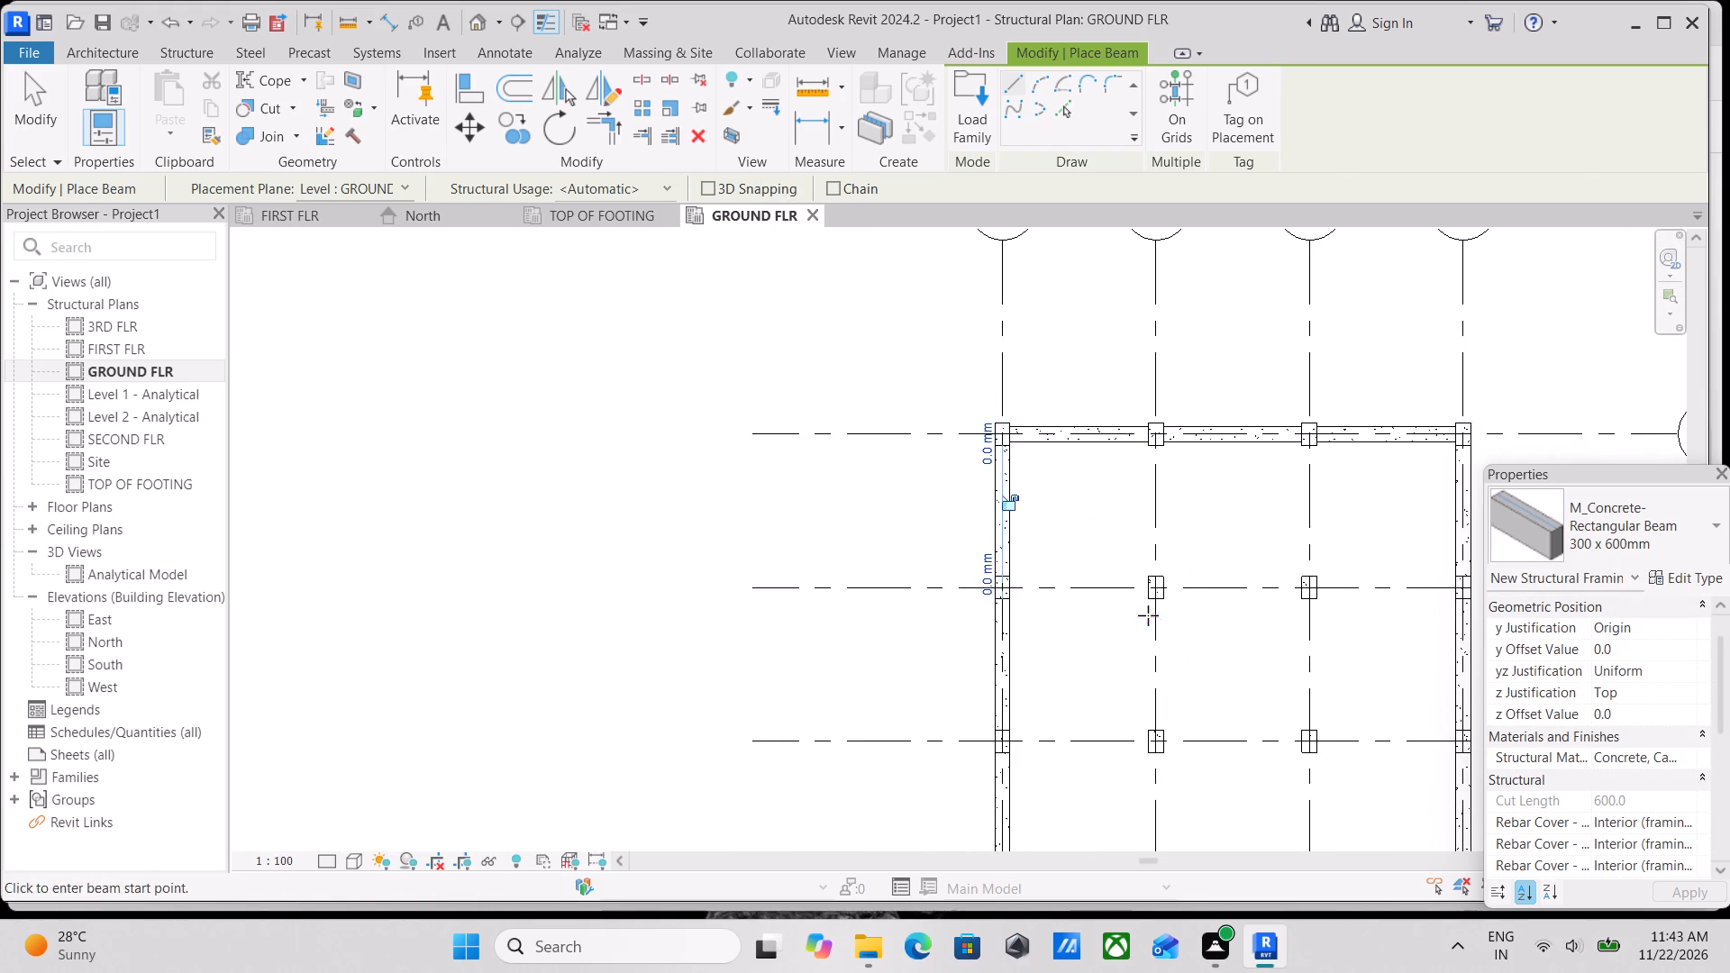
scroll(1148, 616, up, 4)
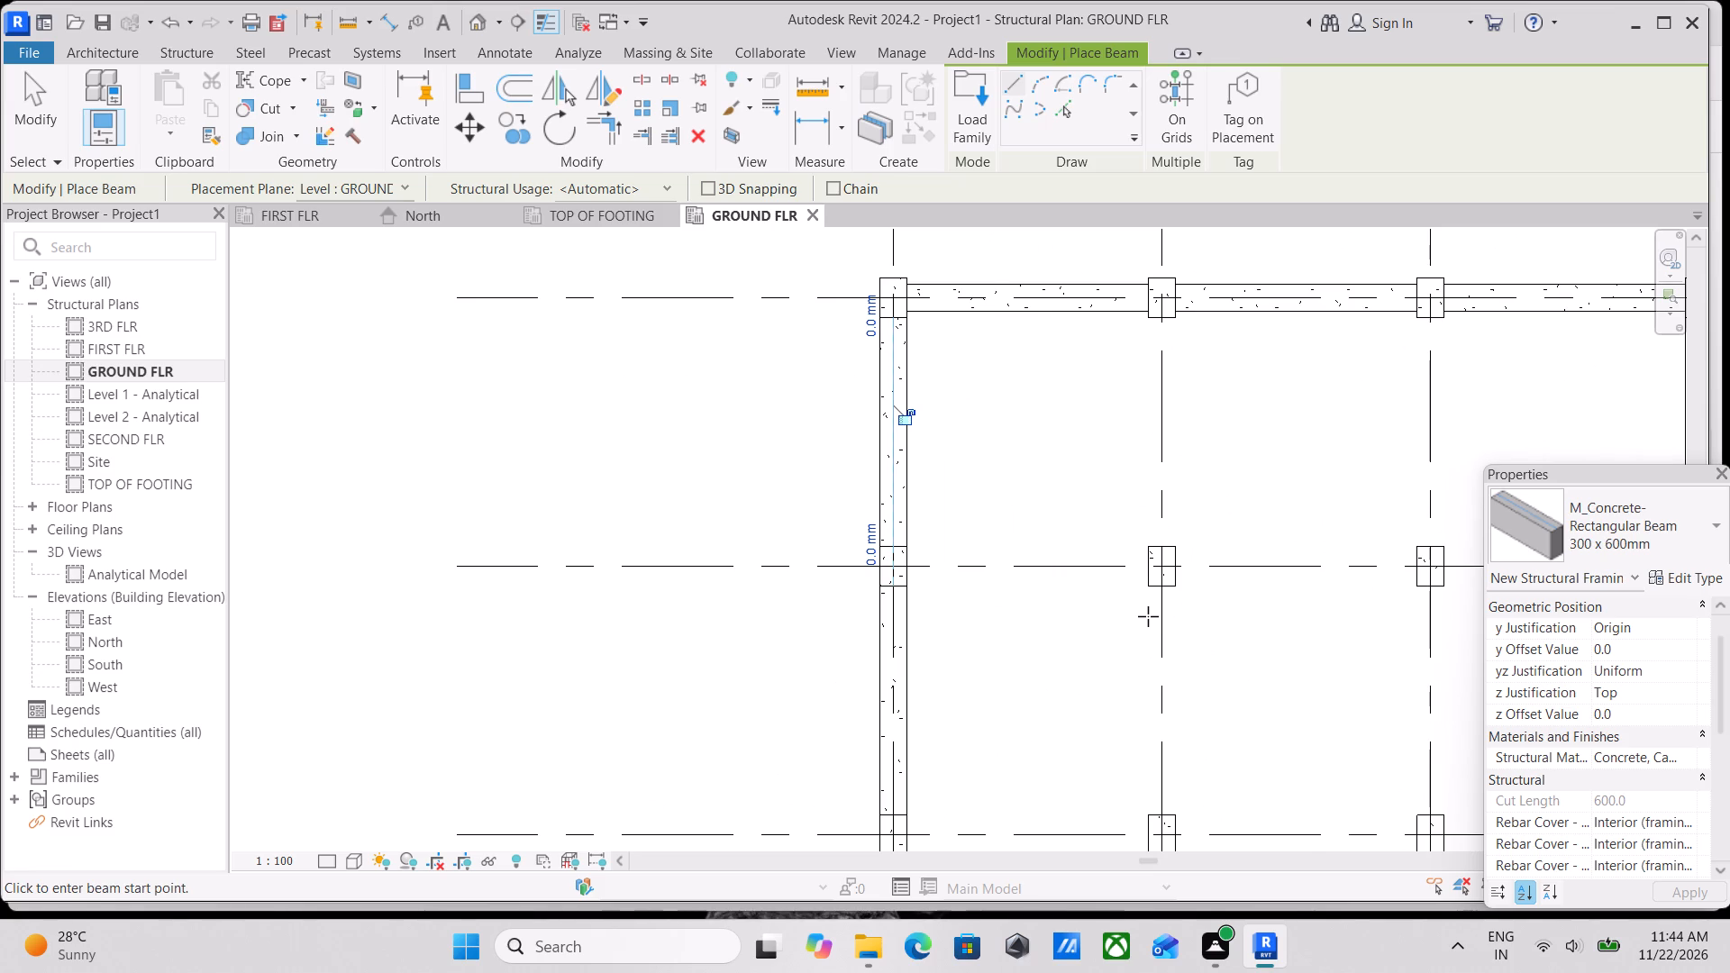
scroll(1289, 687, up, 5)
scroll(1206, 602, down, 9)
middle_drag(1151, 579, 1021, 580)
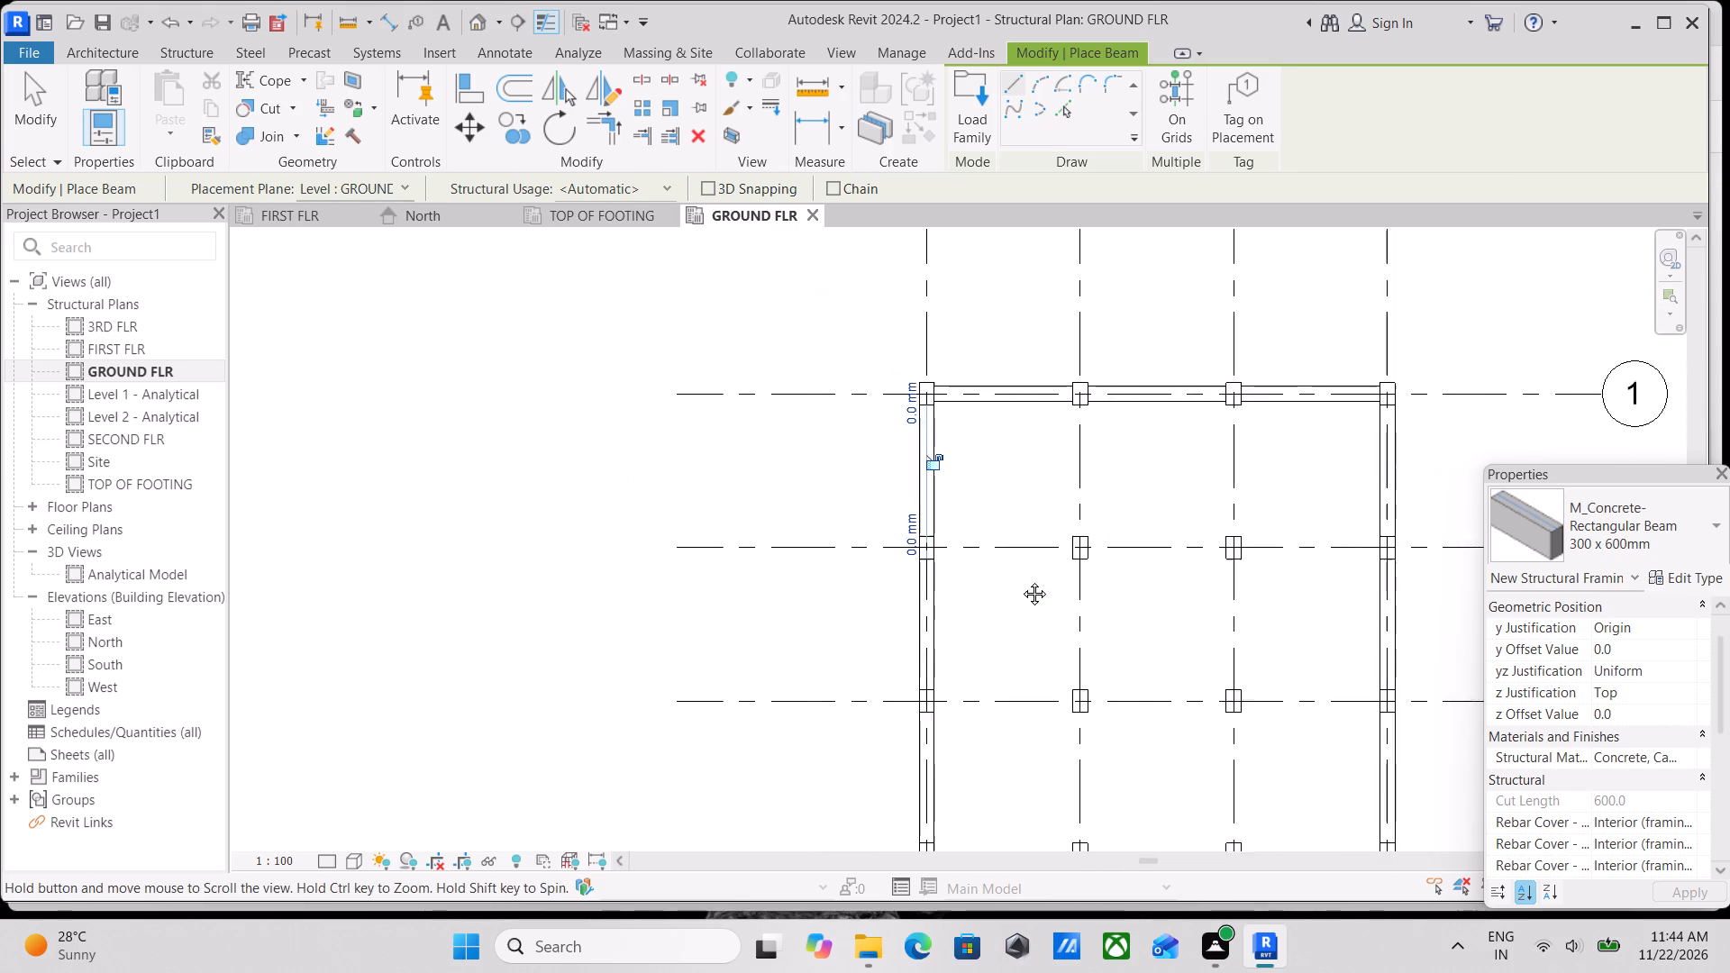
middle_drag(1021, 580, 917, 568)
scroll(1208, 558, up, 7)
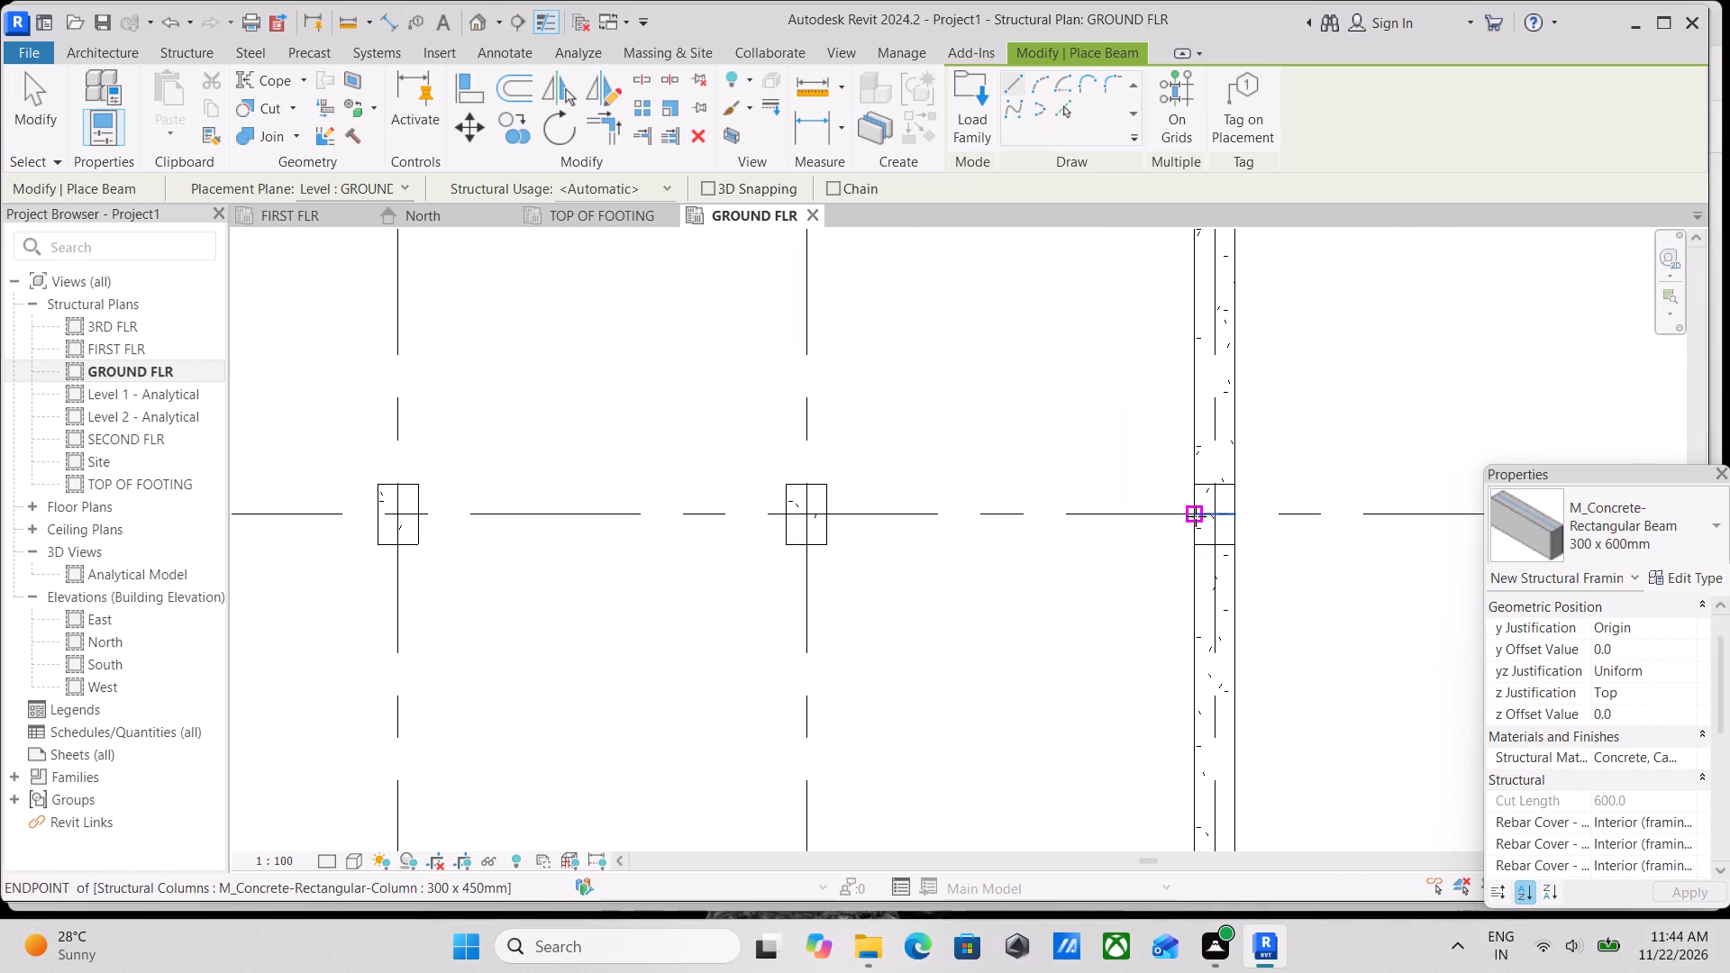
drag(1196, 516, 1179, 514)
click(824, 521)
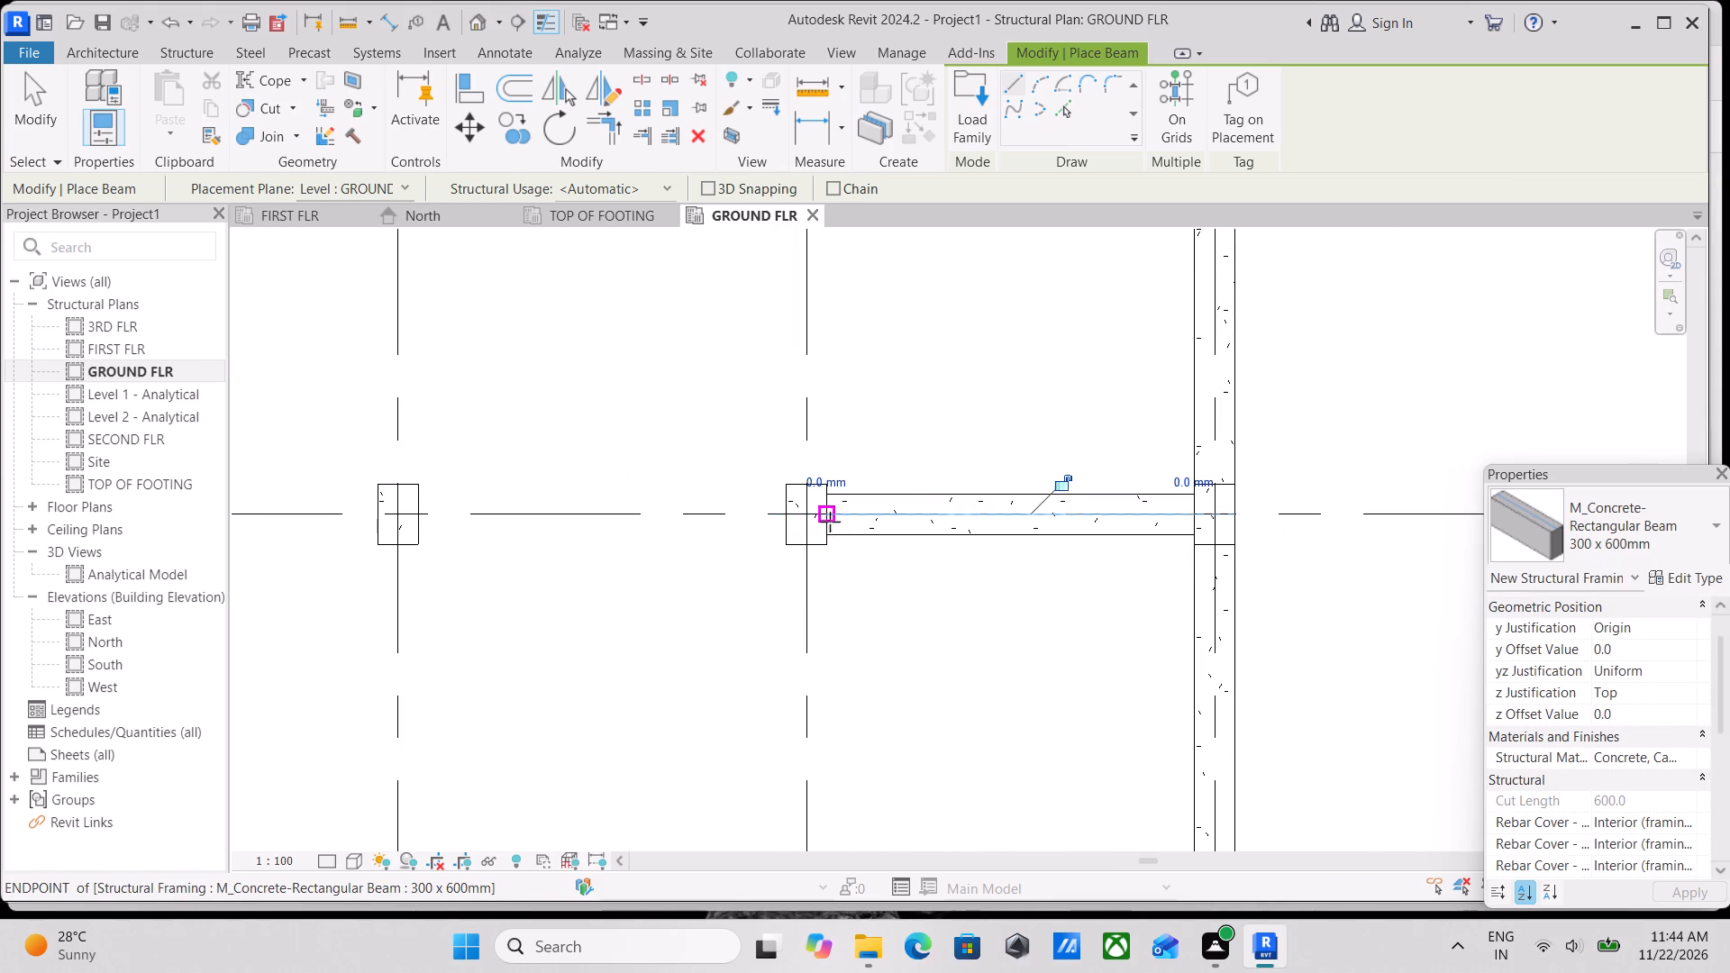
Add a 300 x 600mm concrete beam along grid 2 from the column at grid C to the column at grid B.
scroll(784, 537, up, 7)
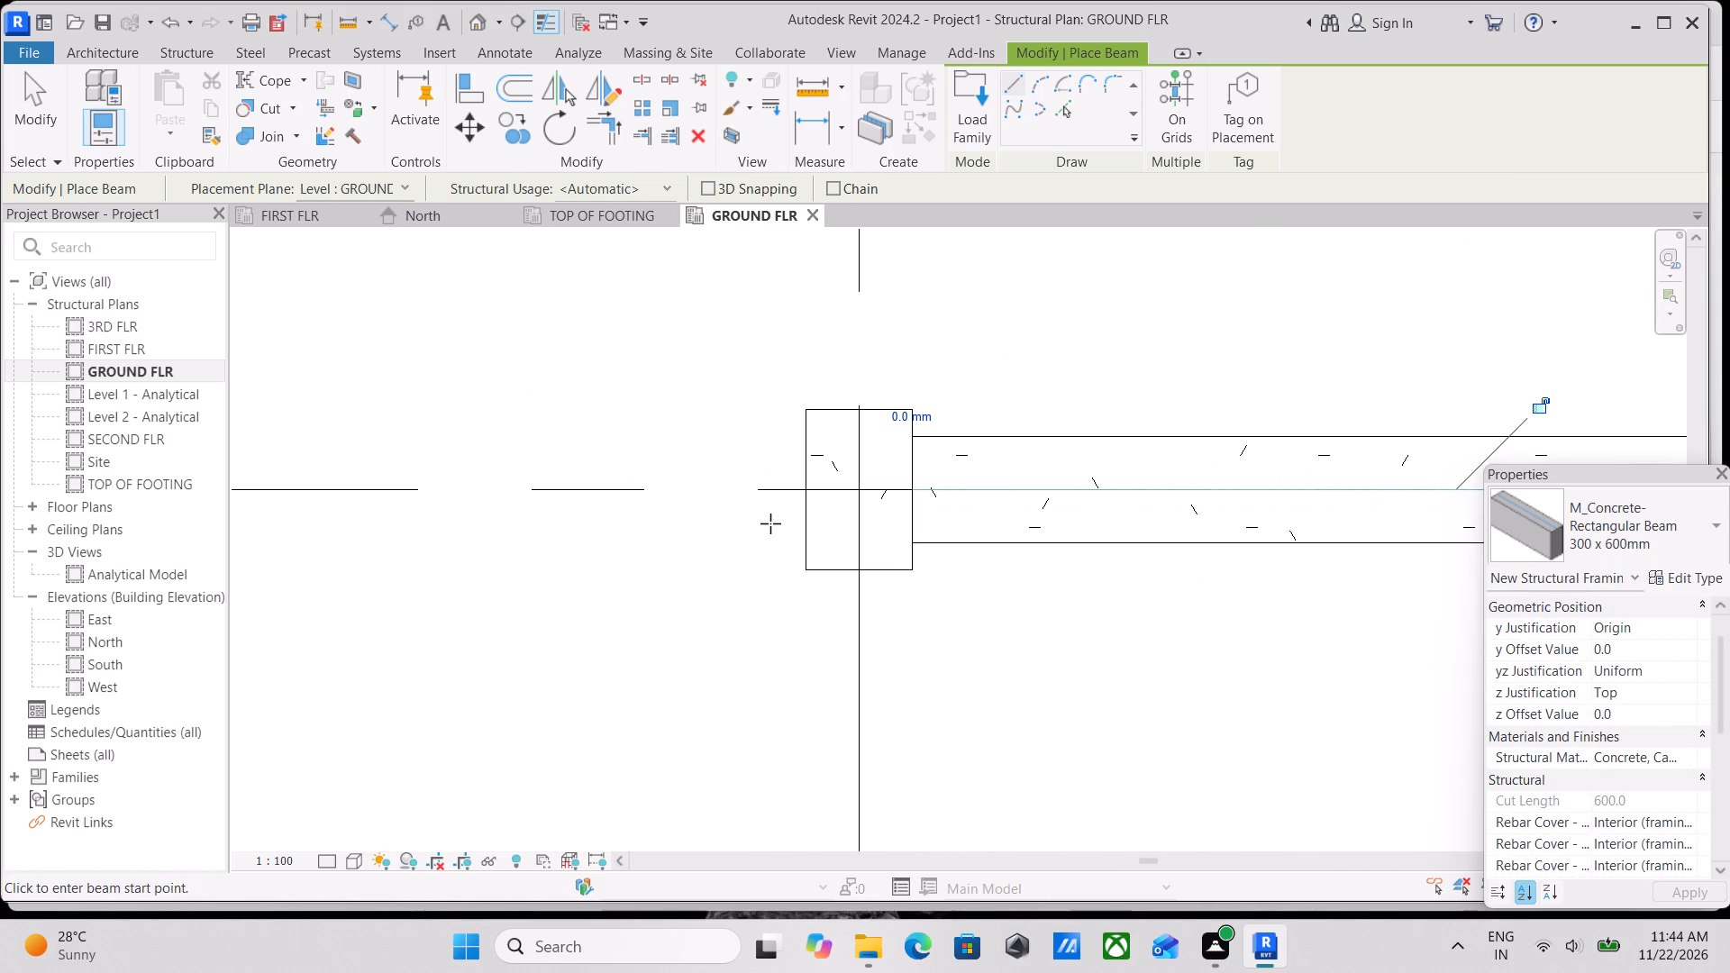
scroll(770, 523, up, 1)
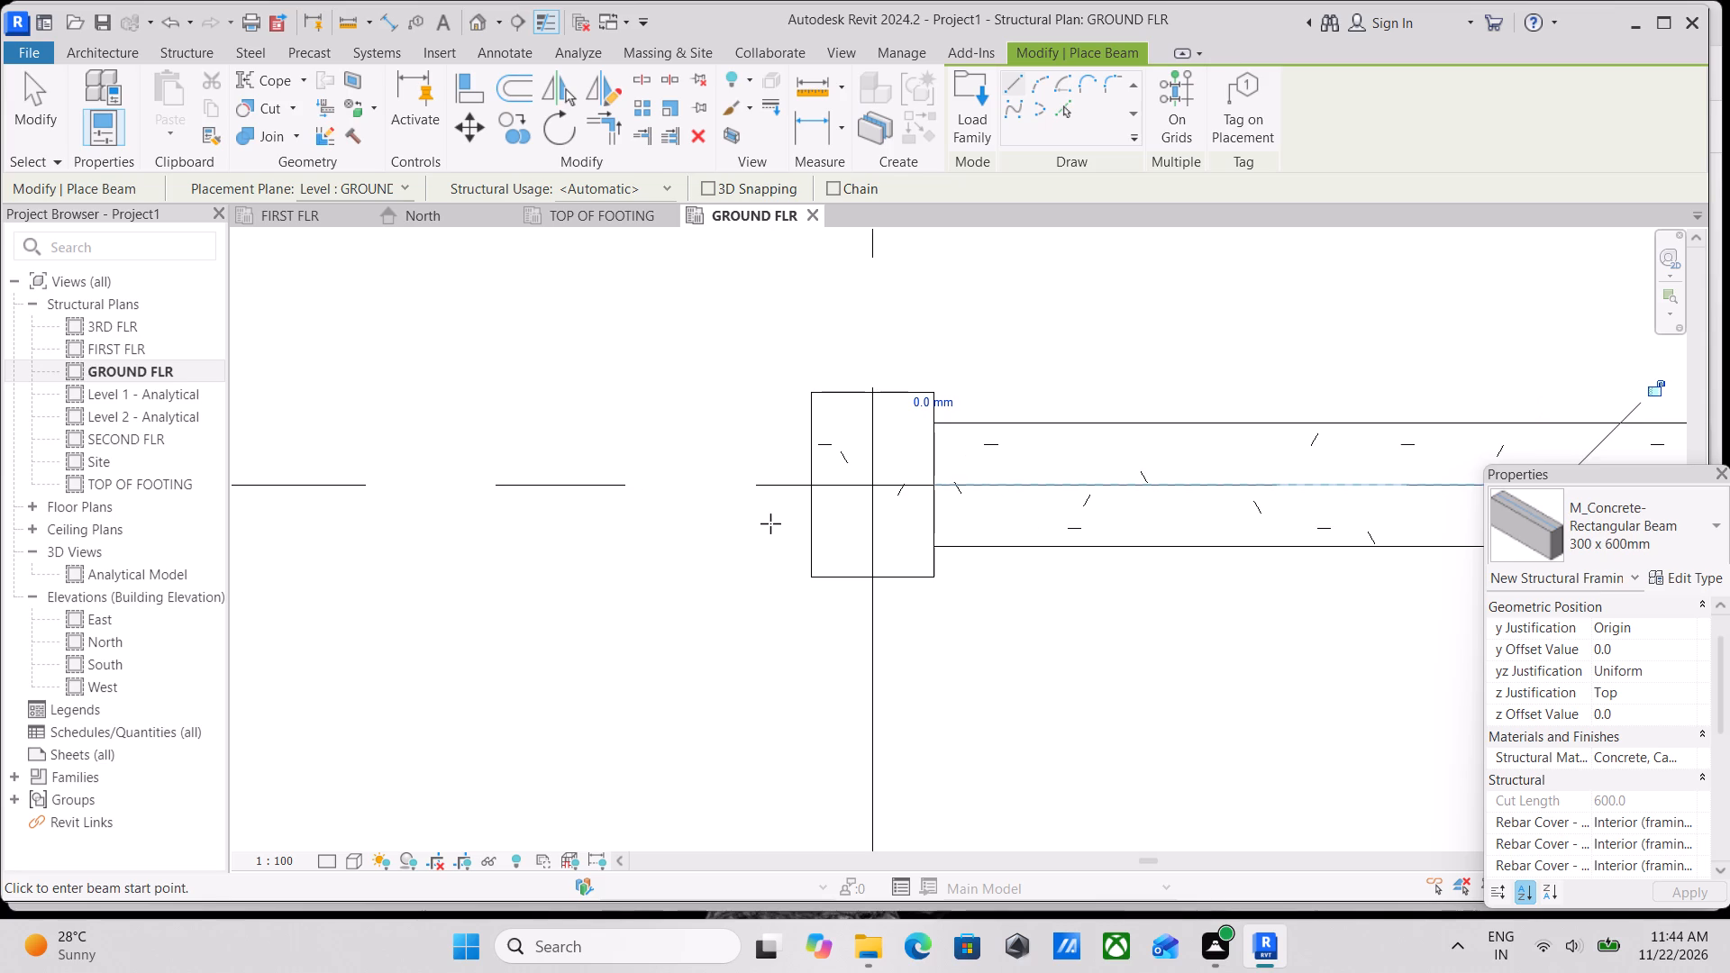
scroll(770, 523, down, 2)
middle_drag(784, 531, 1172, 681)
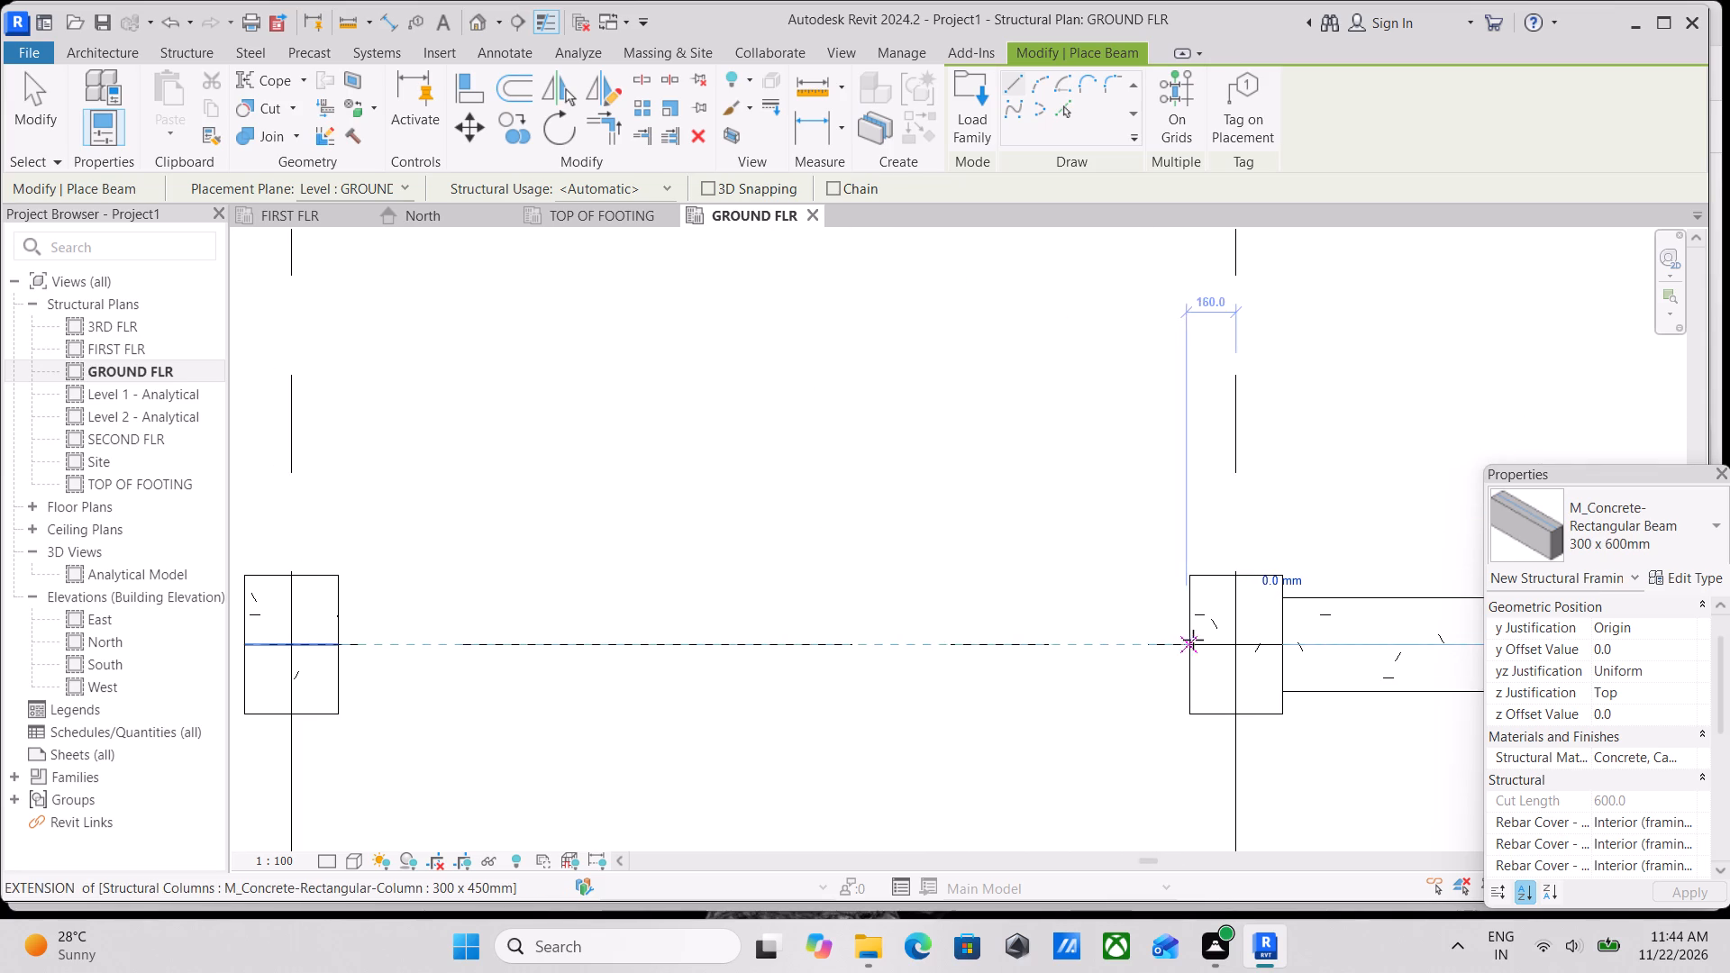
click(1193, 639)
middle_drag(558, 581, 1007, 605)
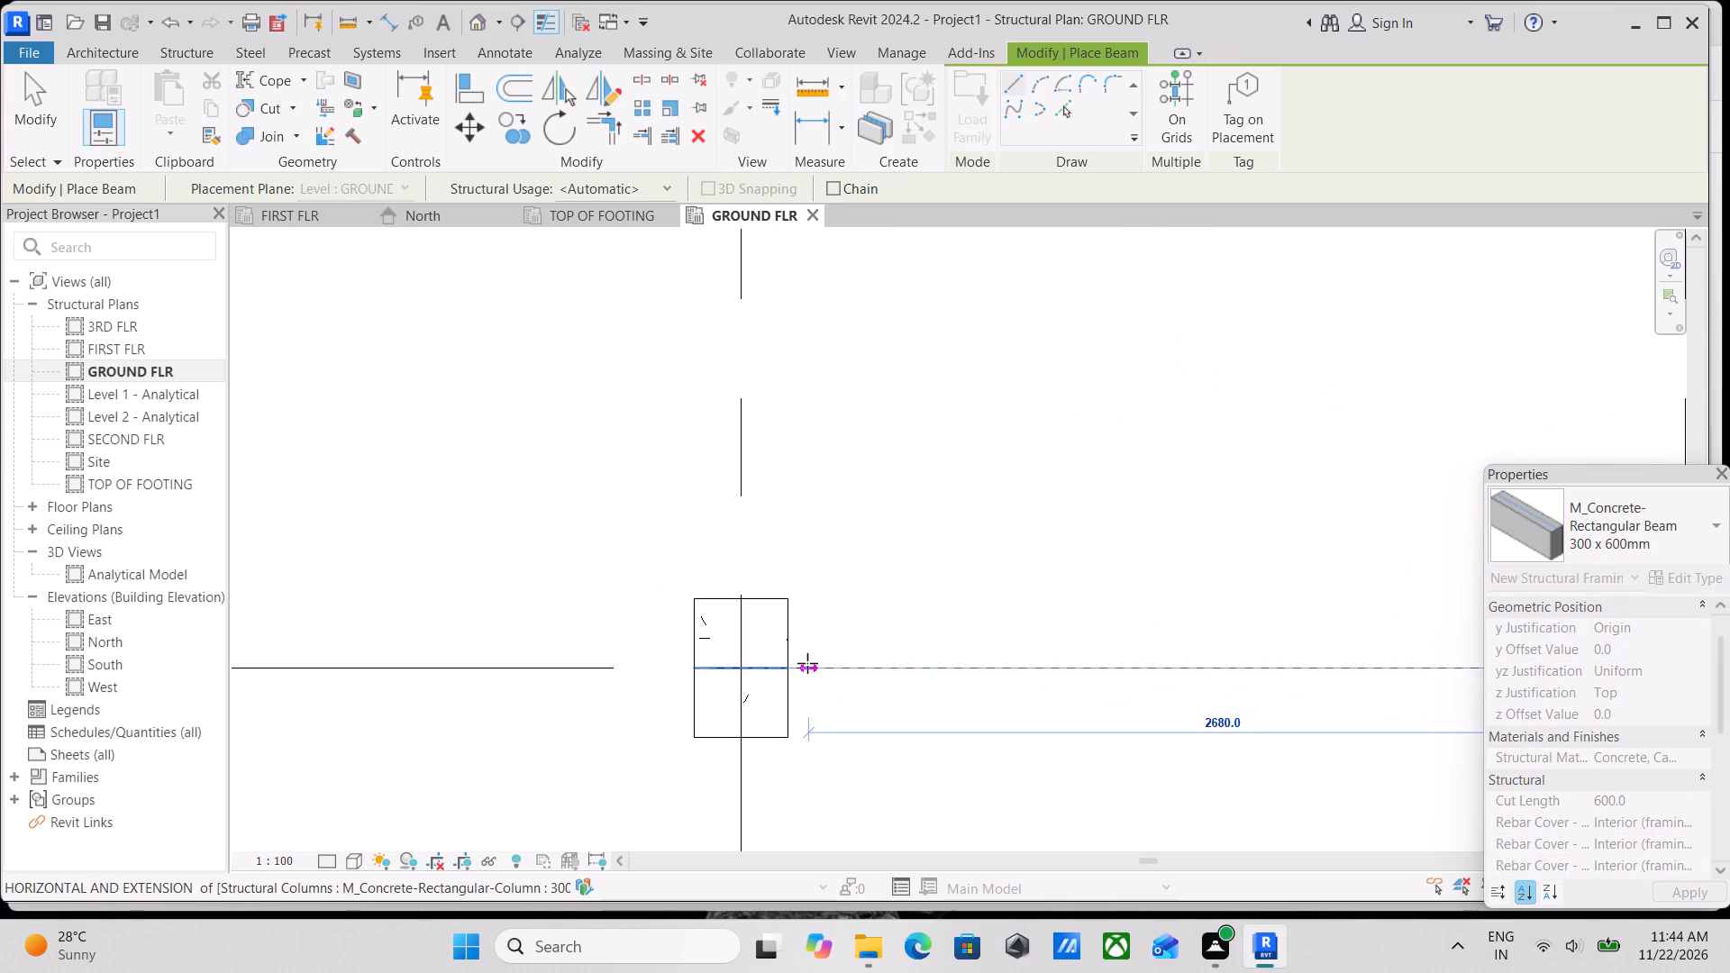
click(786, 674)
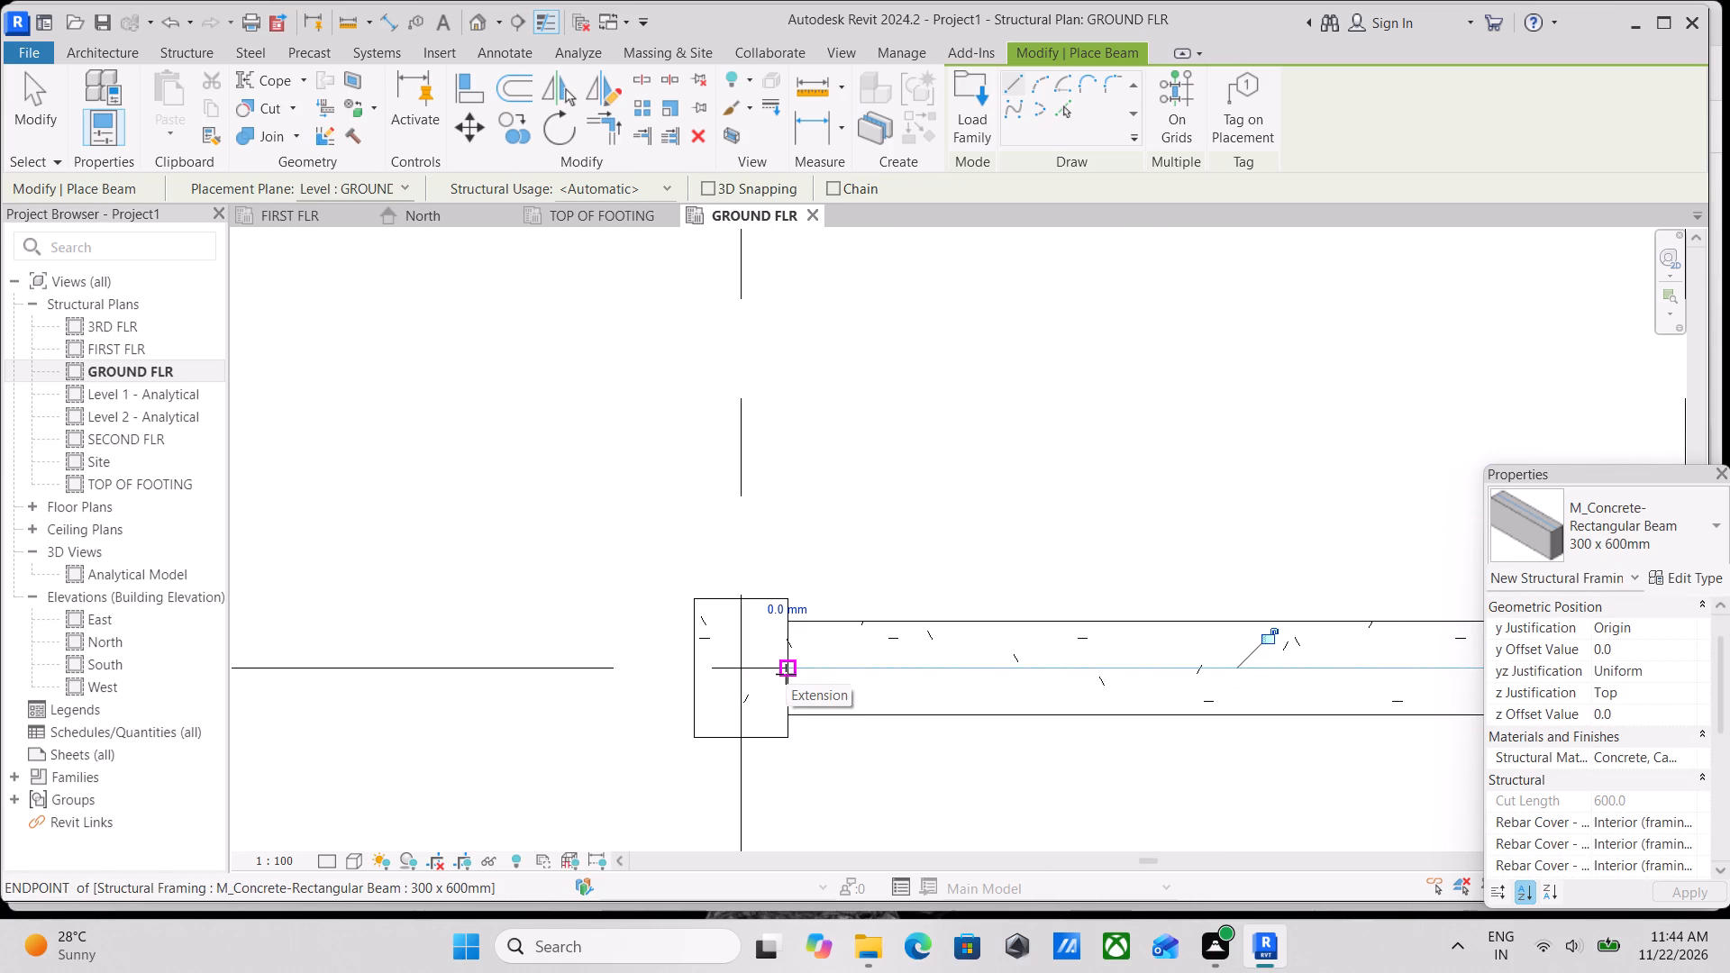
Add a 300 x 600mm concrete beam along grid 2 from the column at grid B to the column at grid A.
scroll(783, 688, up, 5)
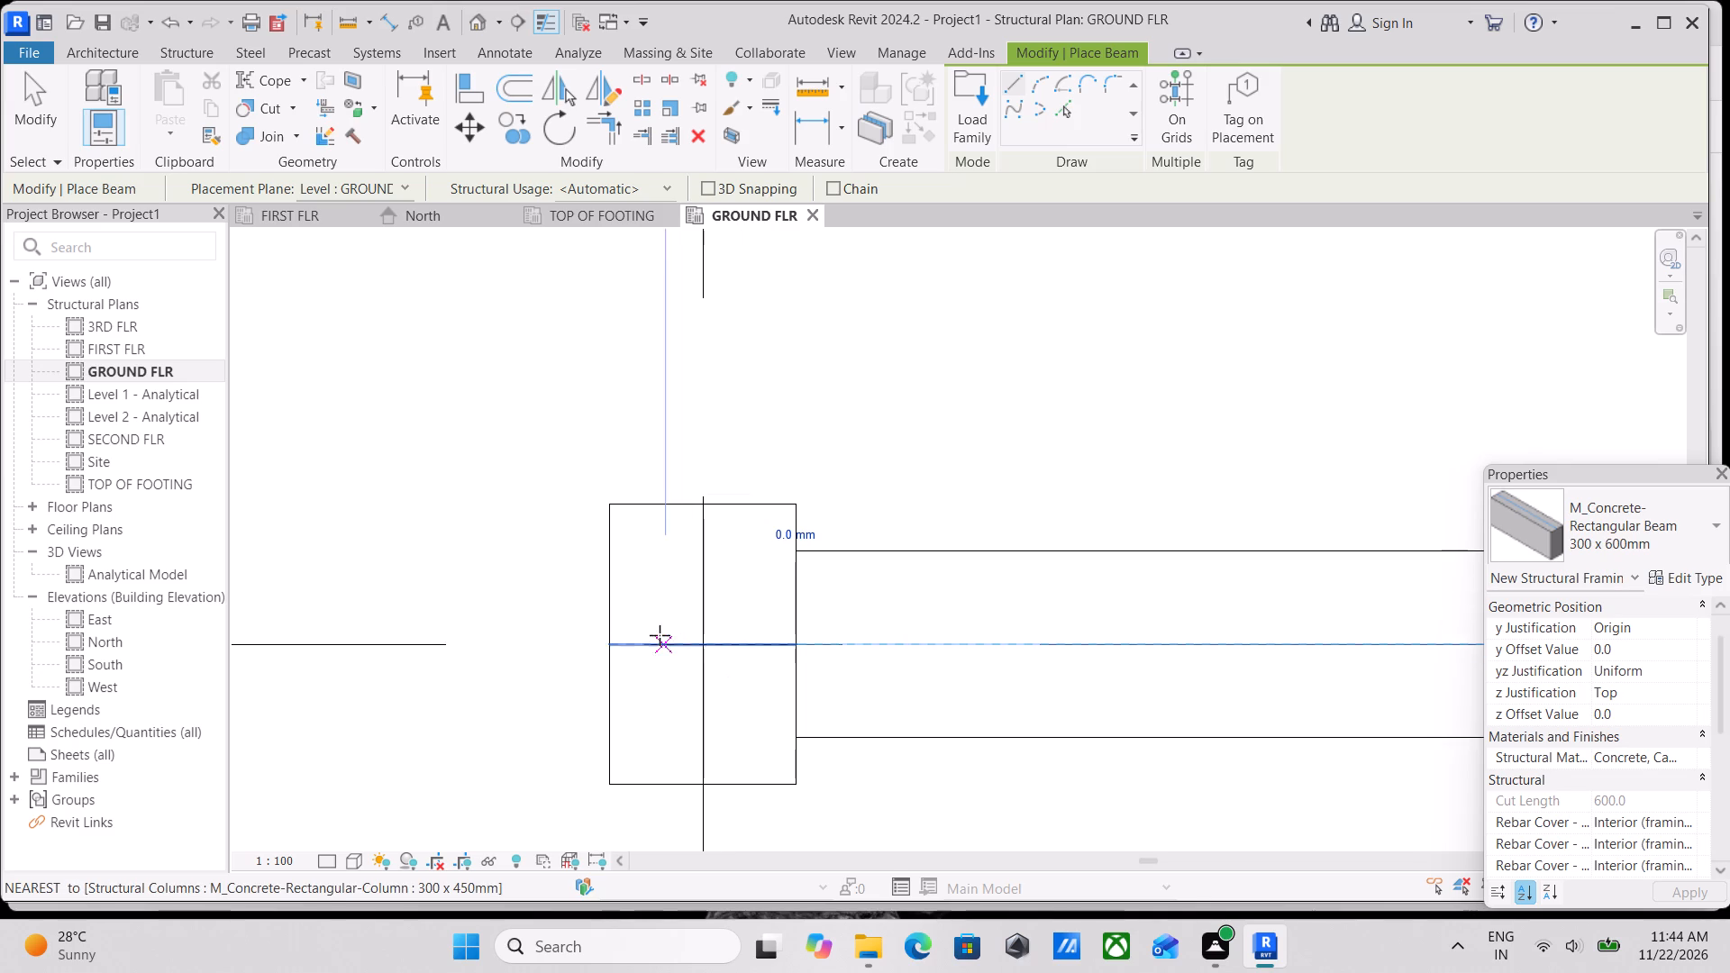
click(614, 645)
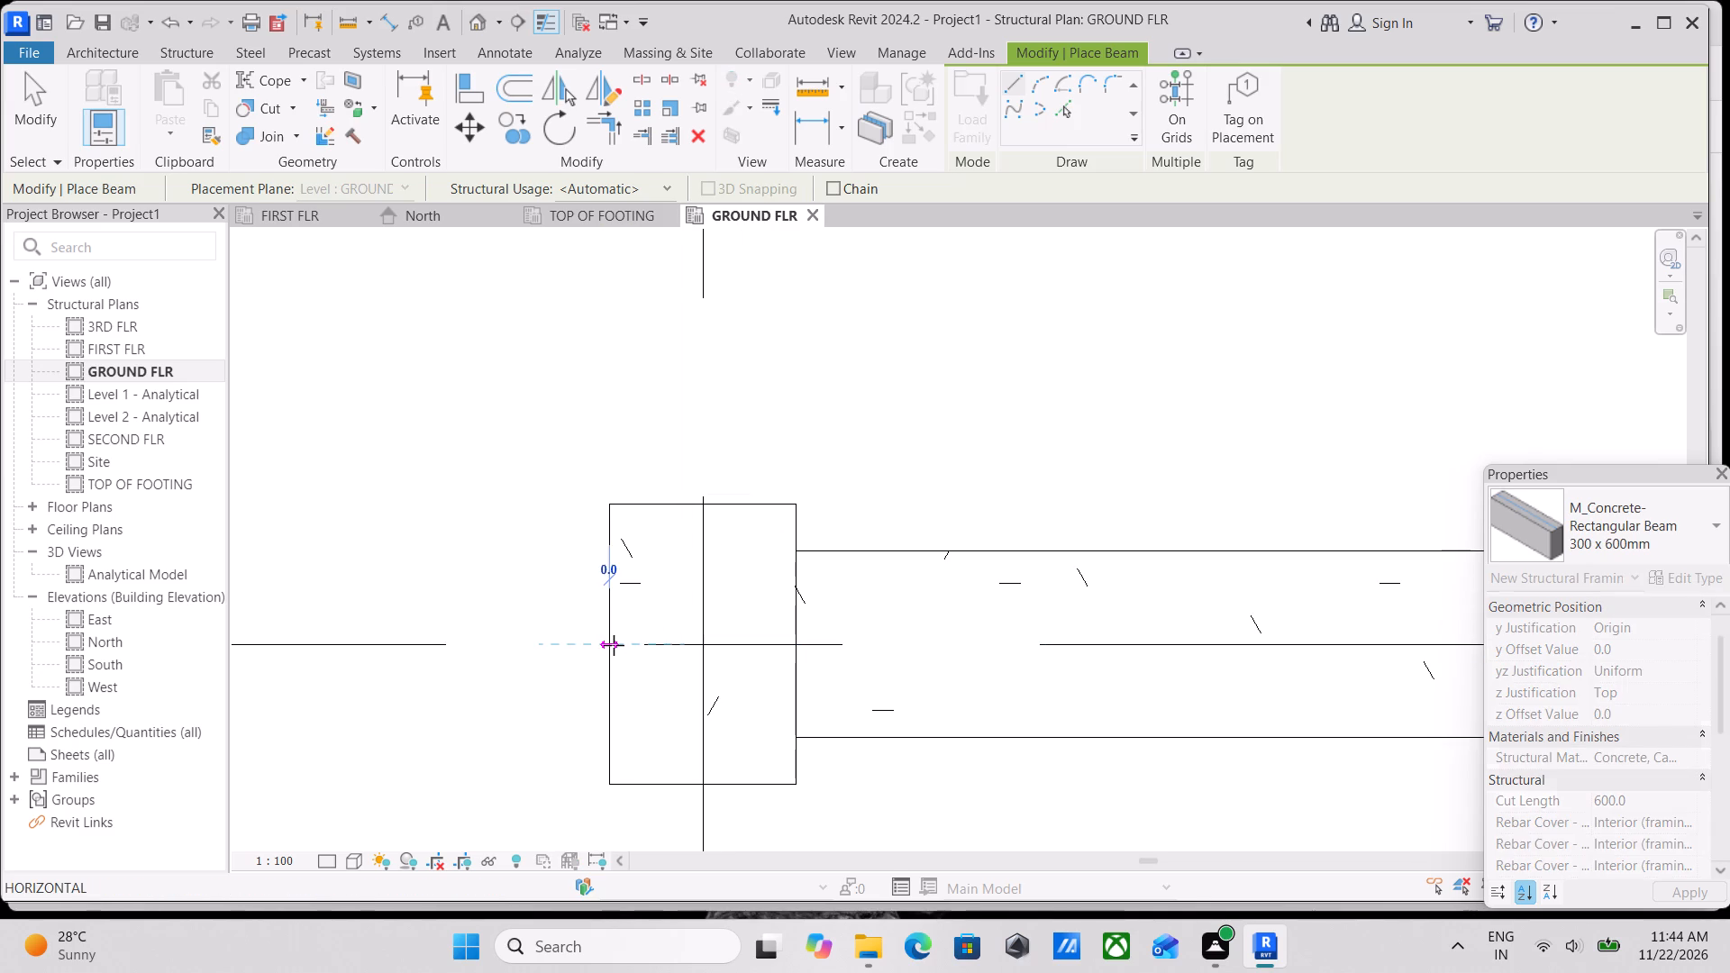
scroll(616, 646, down, 1)
middle_drag(631, 657, 1348, 653)
scroll(824, 673, down, 2)
middle_drag(824, 673, 1171, 667)
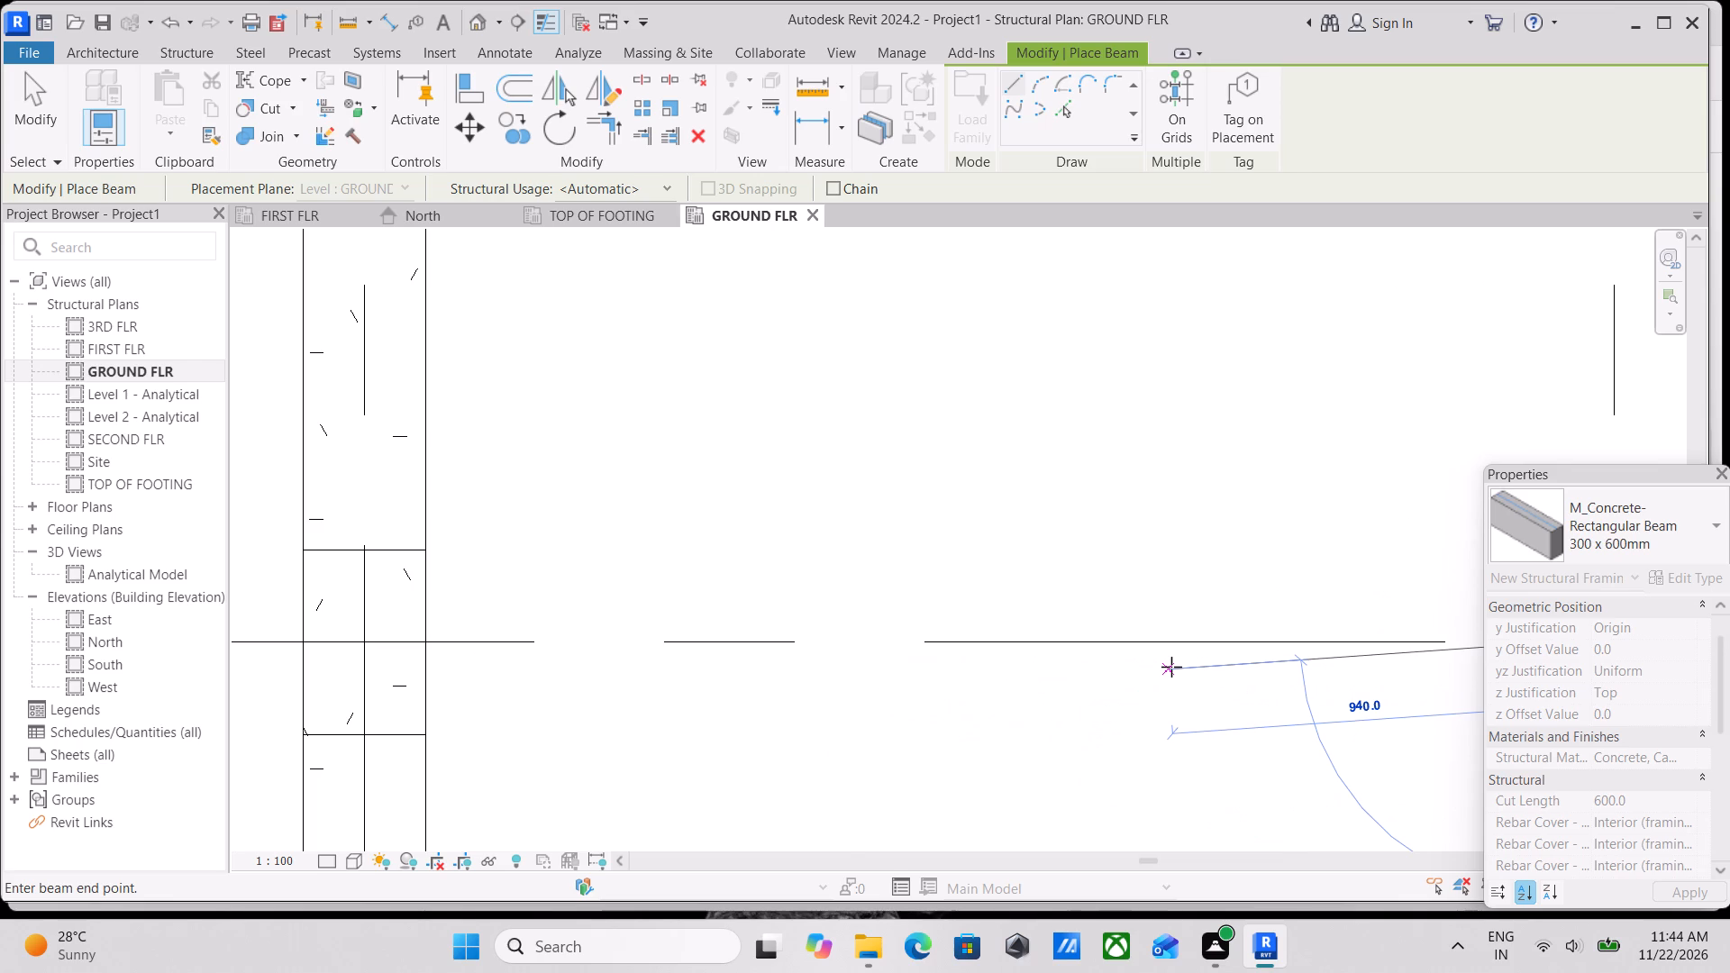
scroll(1171, 662, down, 6)
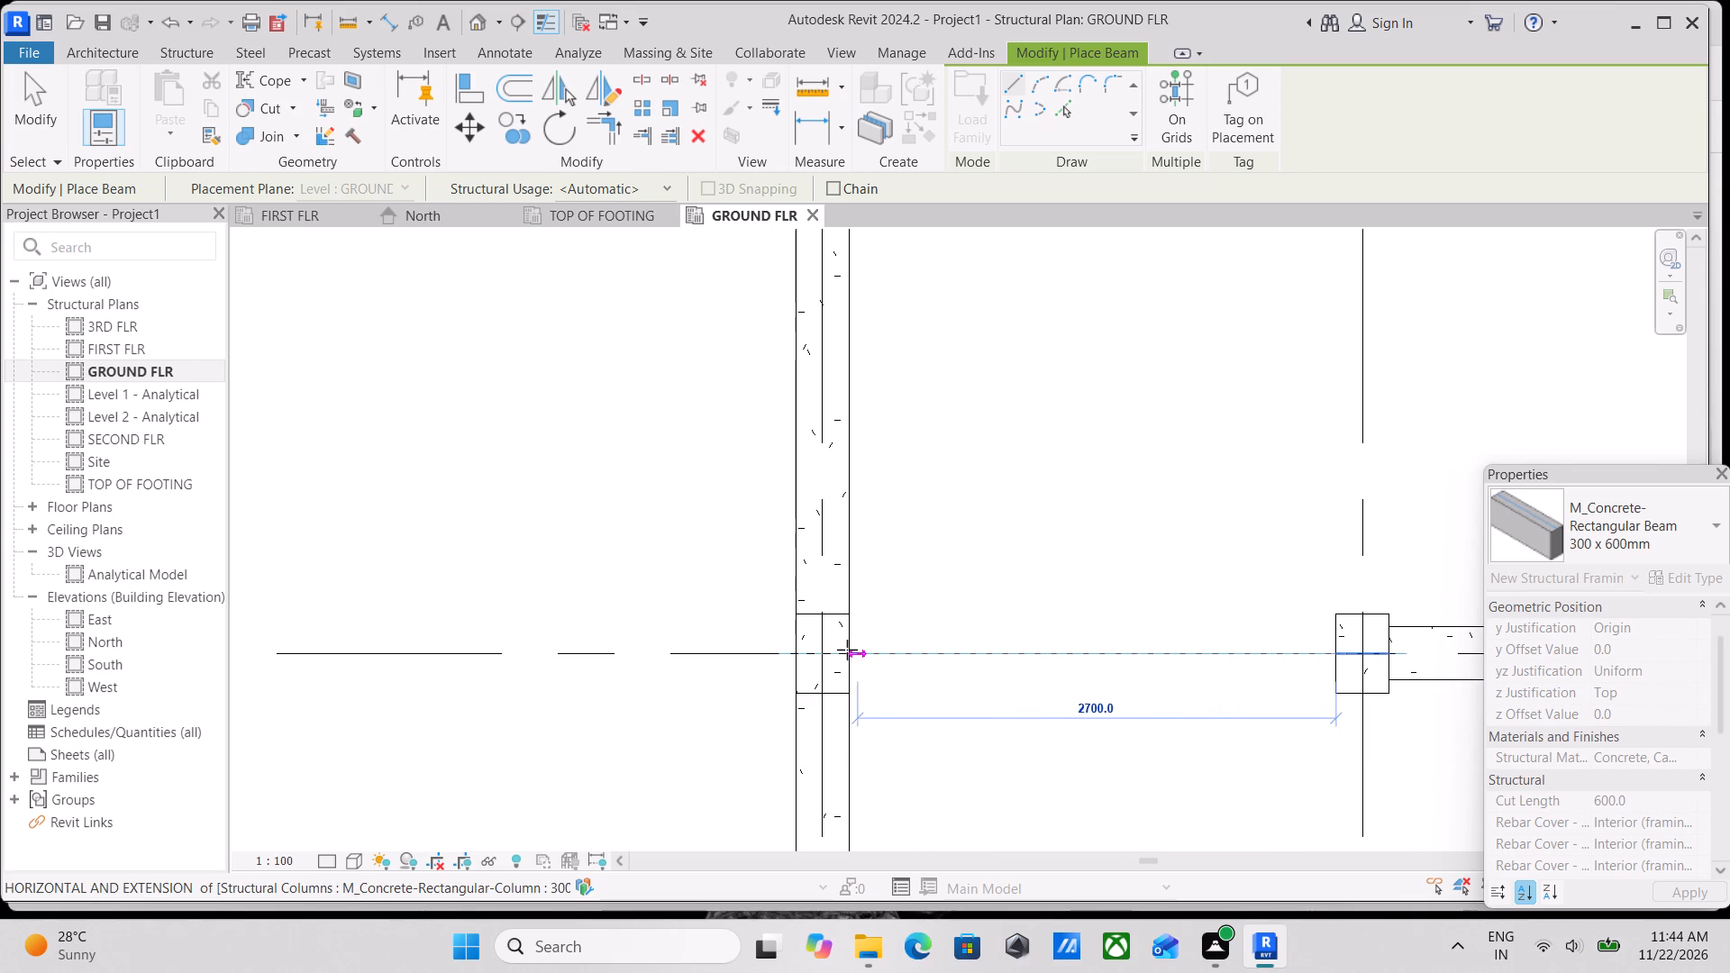
click(847, 650)
Add a 300 x 600mm concrete beam along grid 3 from the column at grid D to the column at grid C.
scroll(1028, 602, down, 5)
scroll(1148, 546, down, 4)
middle_drag(1148, 546, 912, 526)
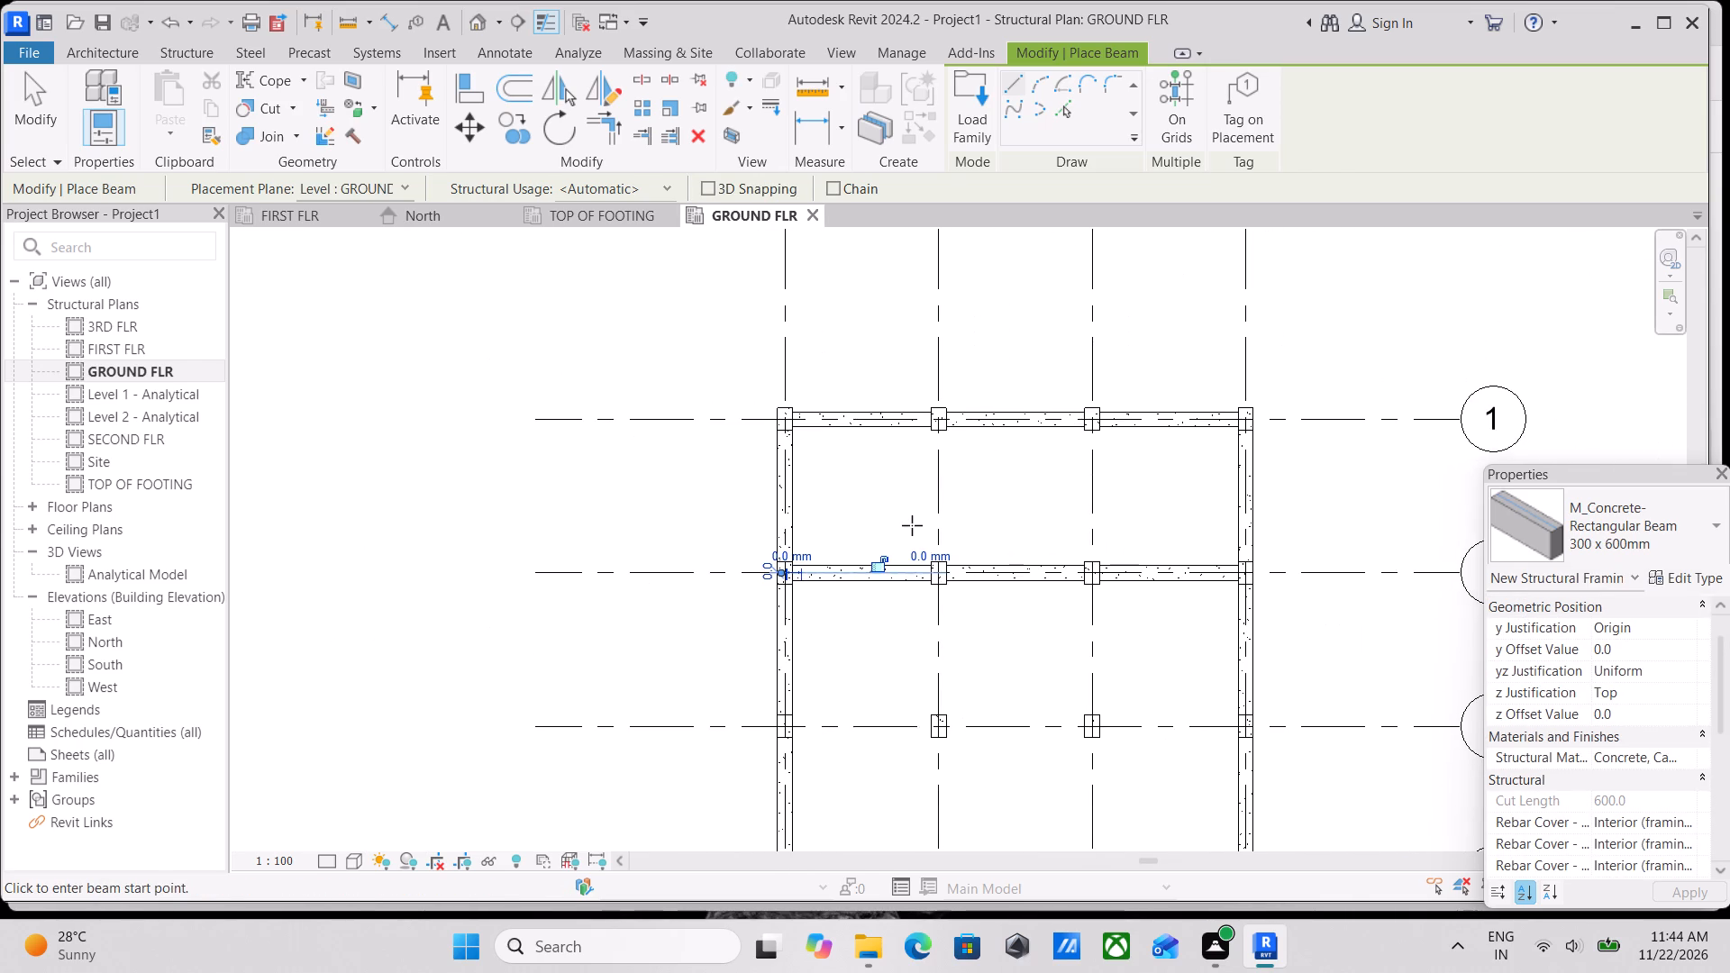
scroll(912, 525, down, 3)
middle_drag(912, 525, 933, 409)
scroll(1200, 541, up, 7)
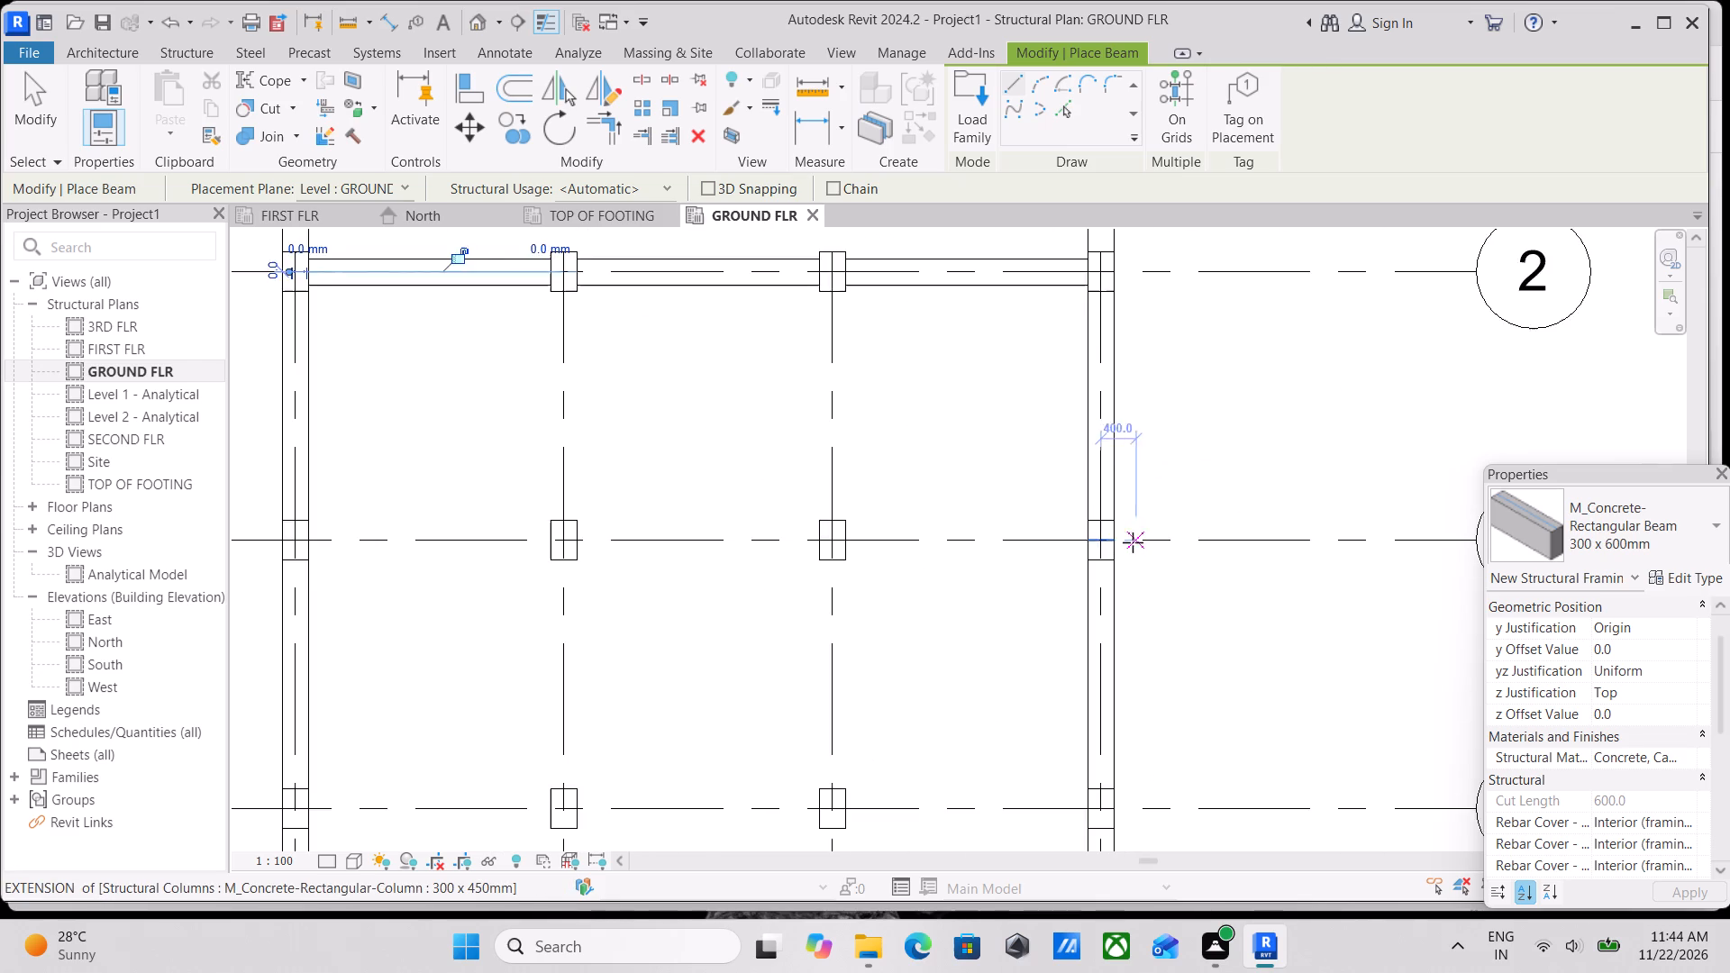
scroll(1133, 542, up, 9)
drag(1090, 530, 1073, 529)
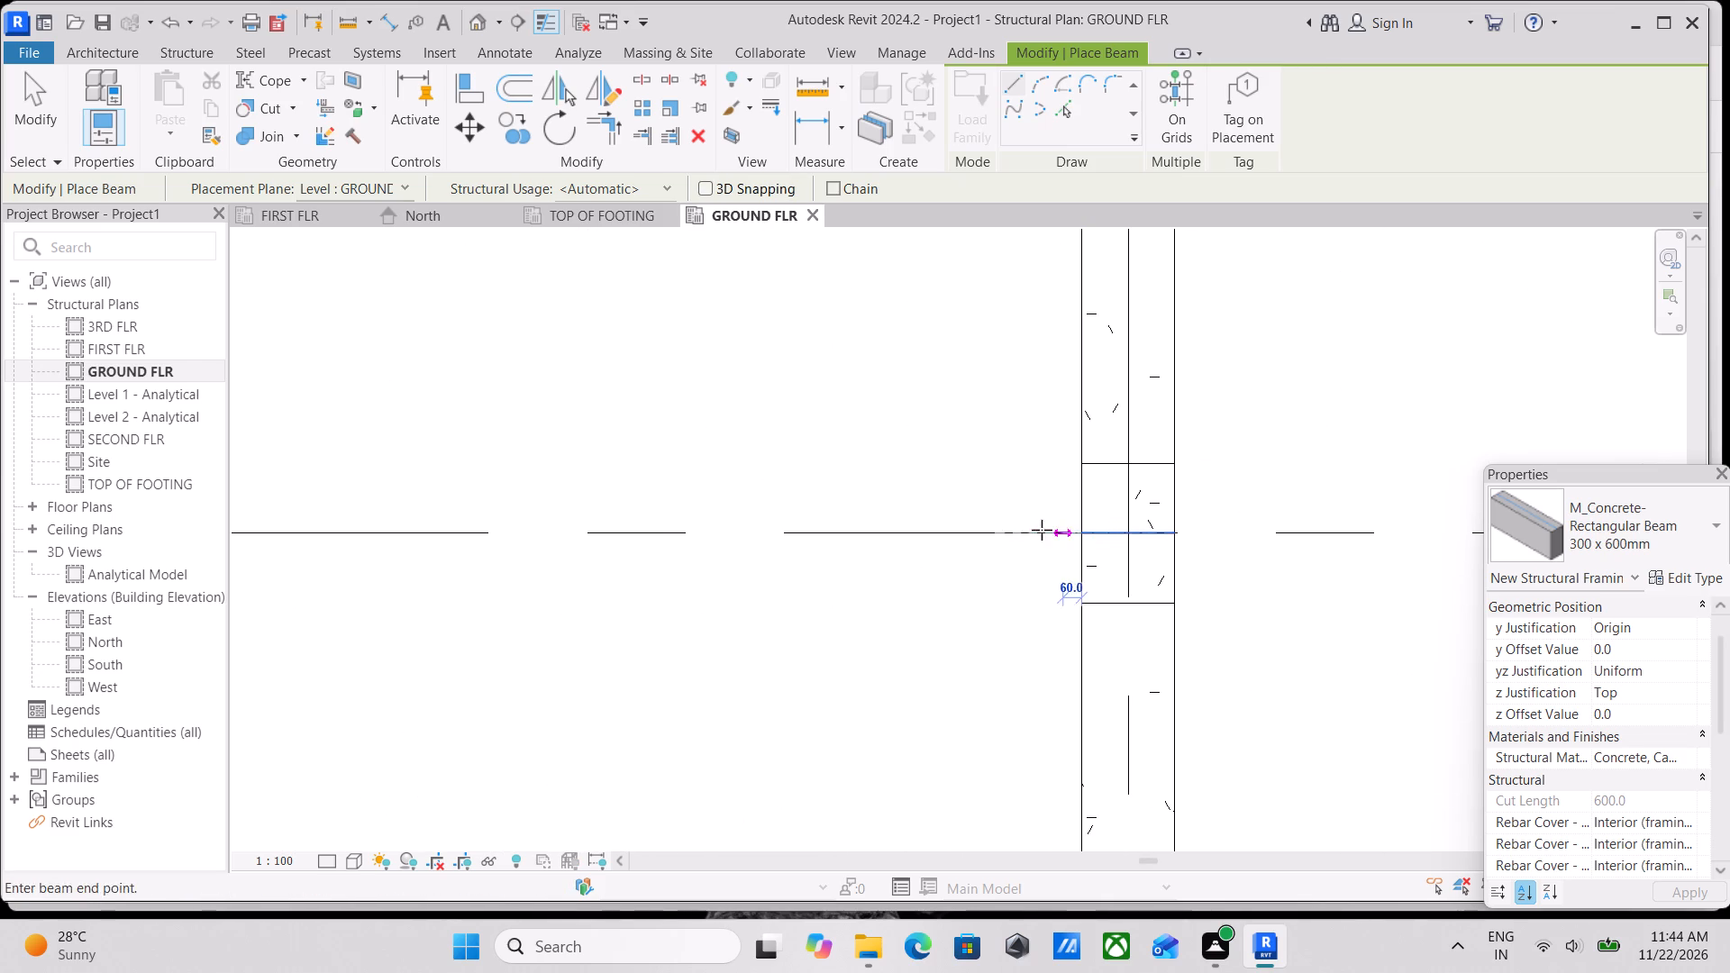
middle_drag(776, 556, 1322, 573)
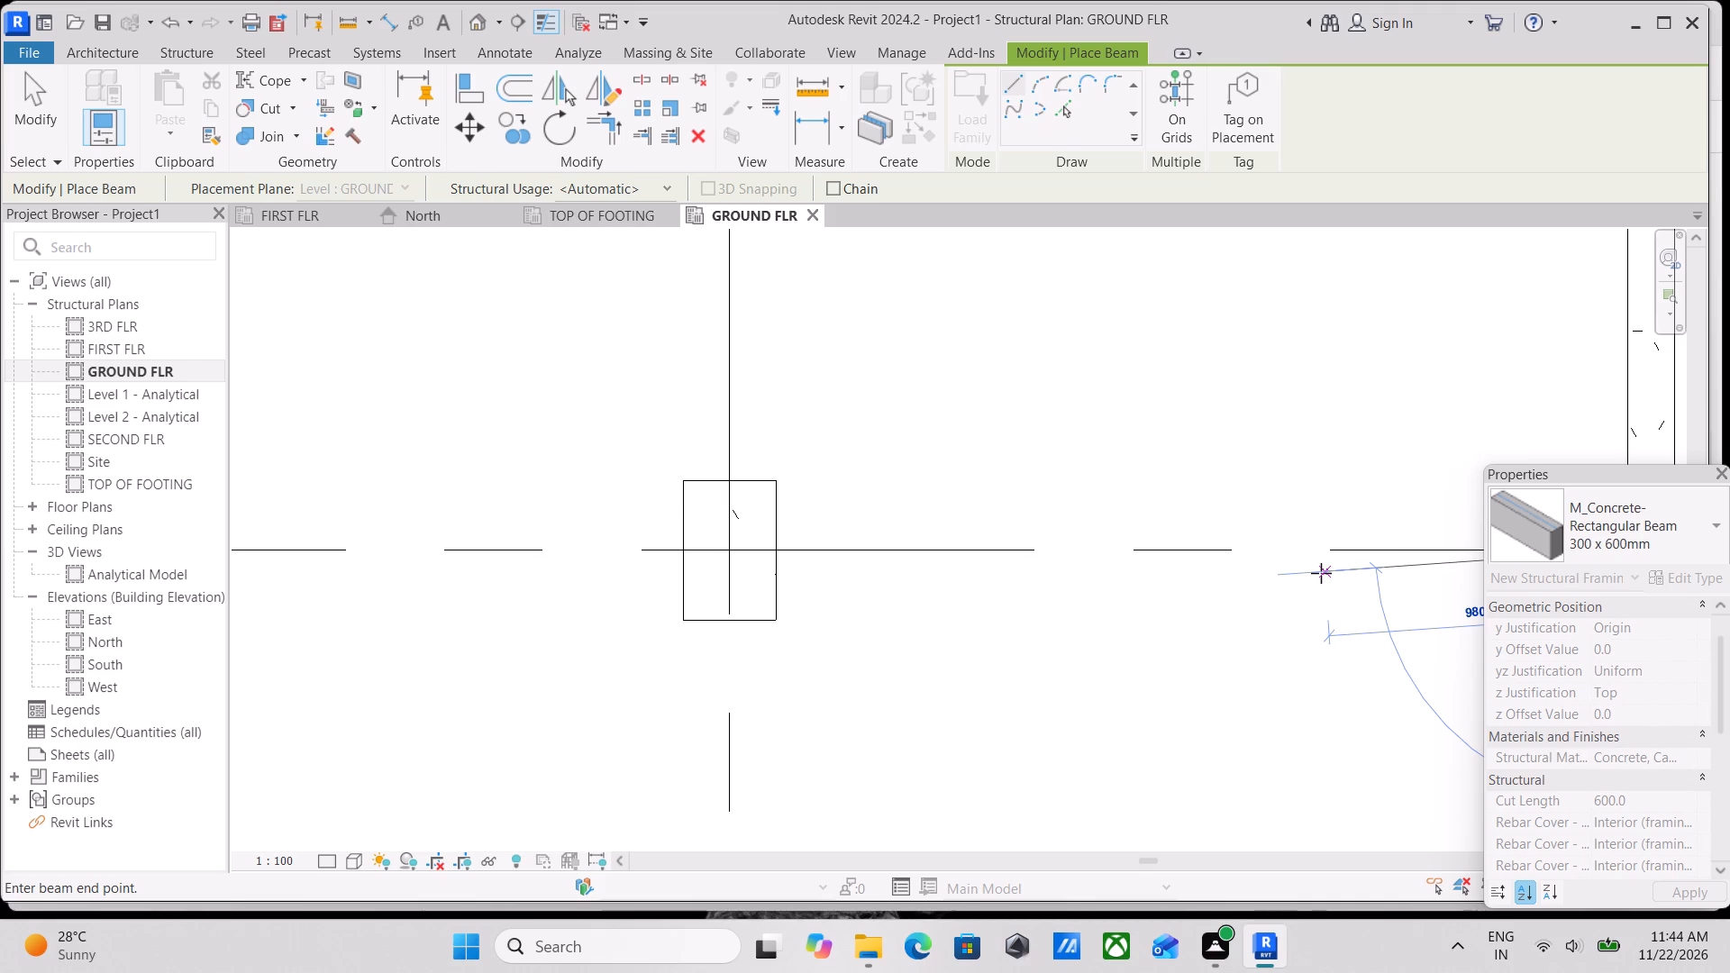
middle_drag(989, 532, 1056, 528)
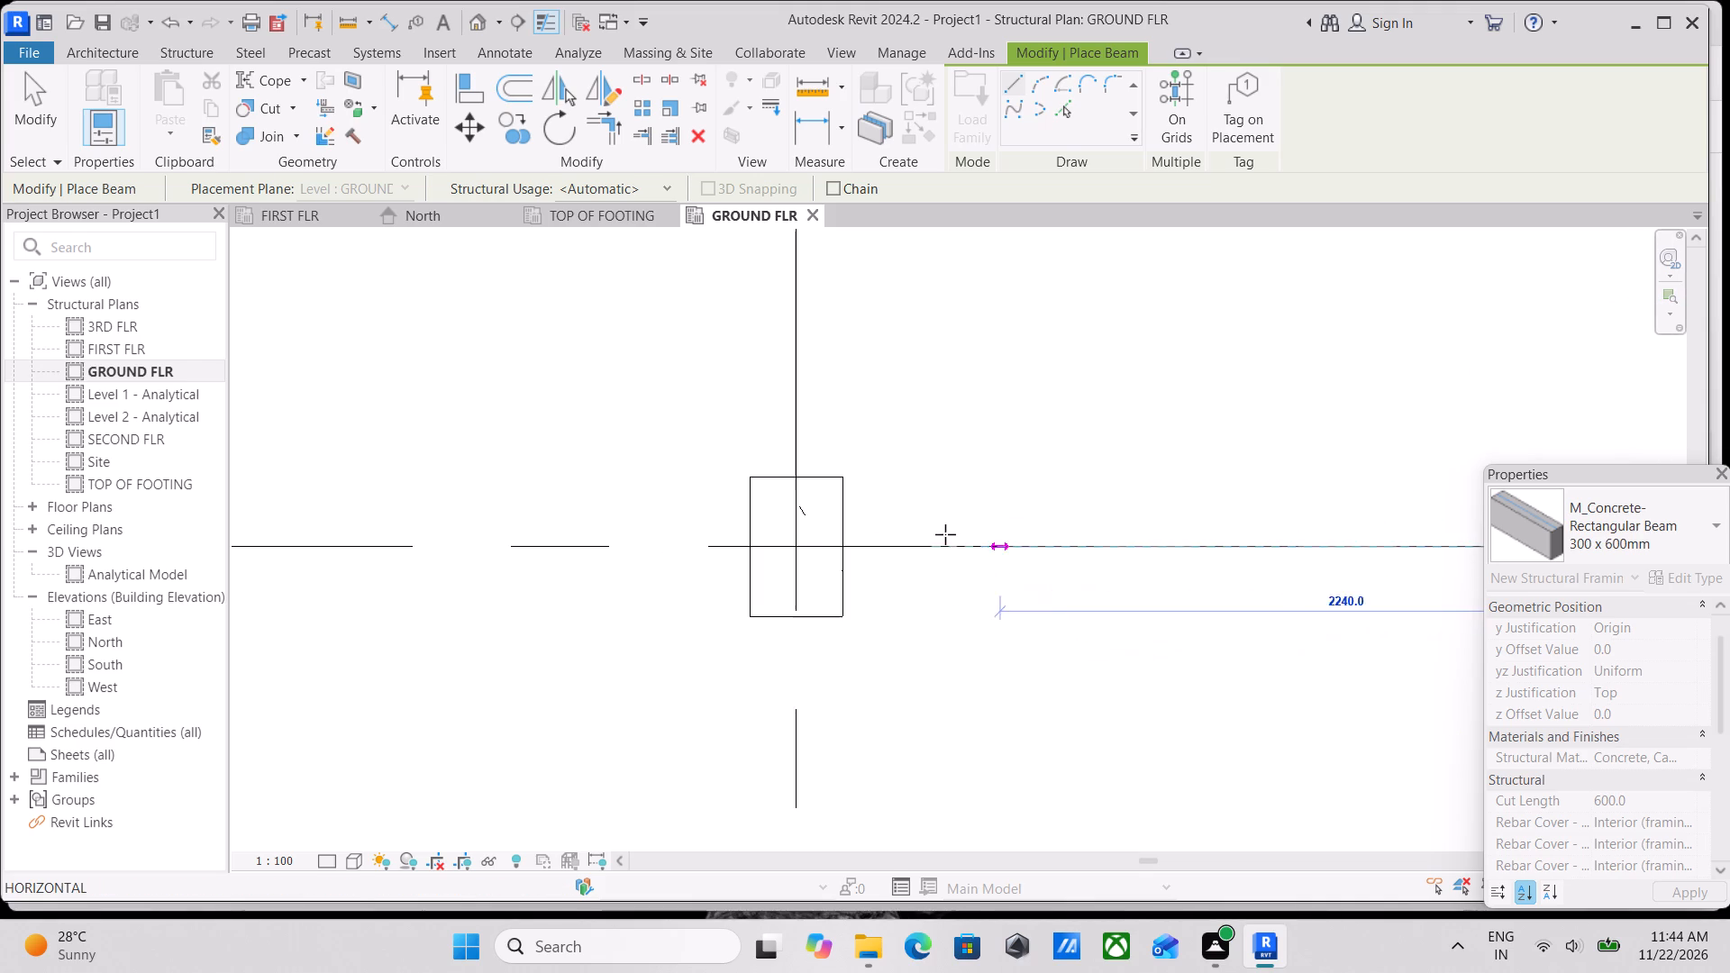
click(839, 548)
Add a 300 x 600mm concrete beam along grid 3 from the column at grid C to the column at grid B.
scroll(843, 543, down, 2)
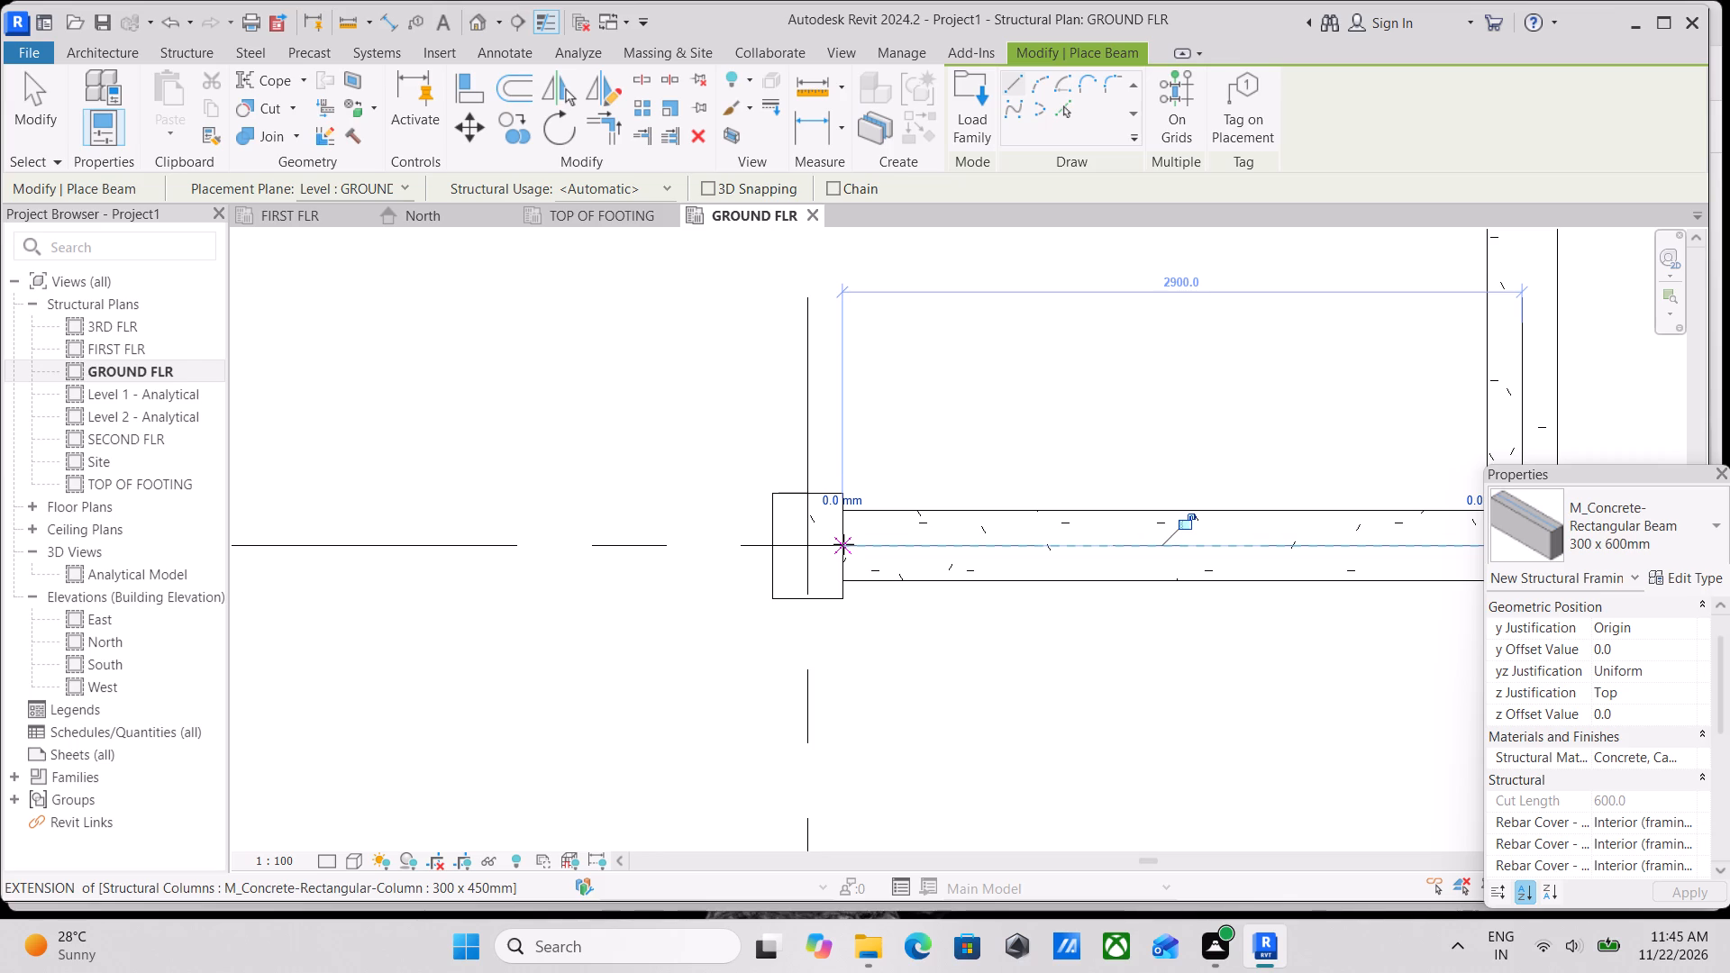
scroll(843, 544, up, 2)
scroll(843, 544, down, 1)
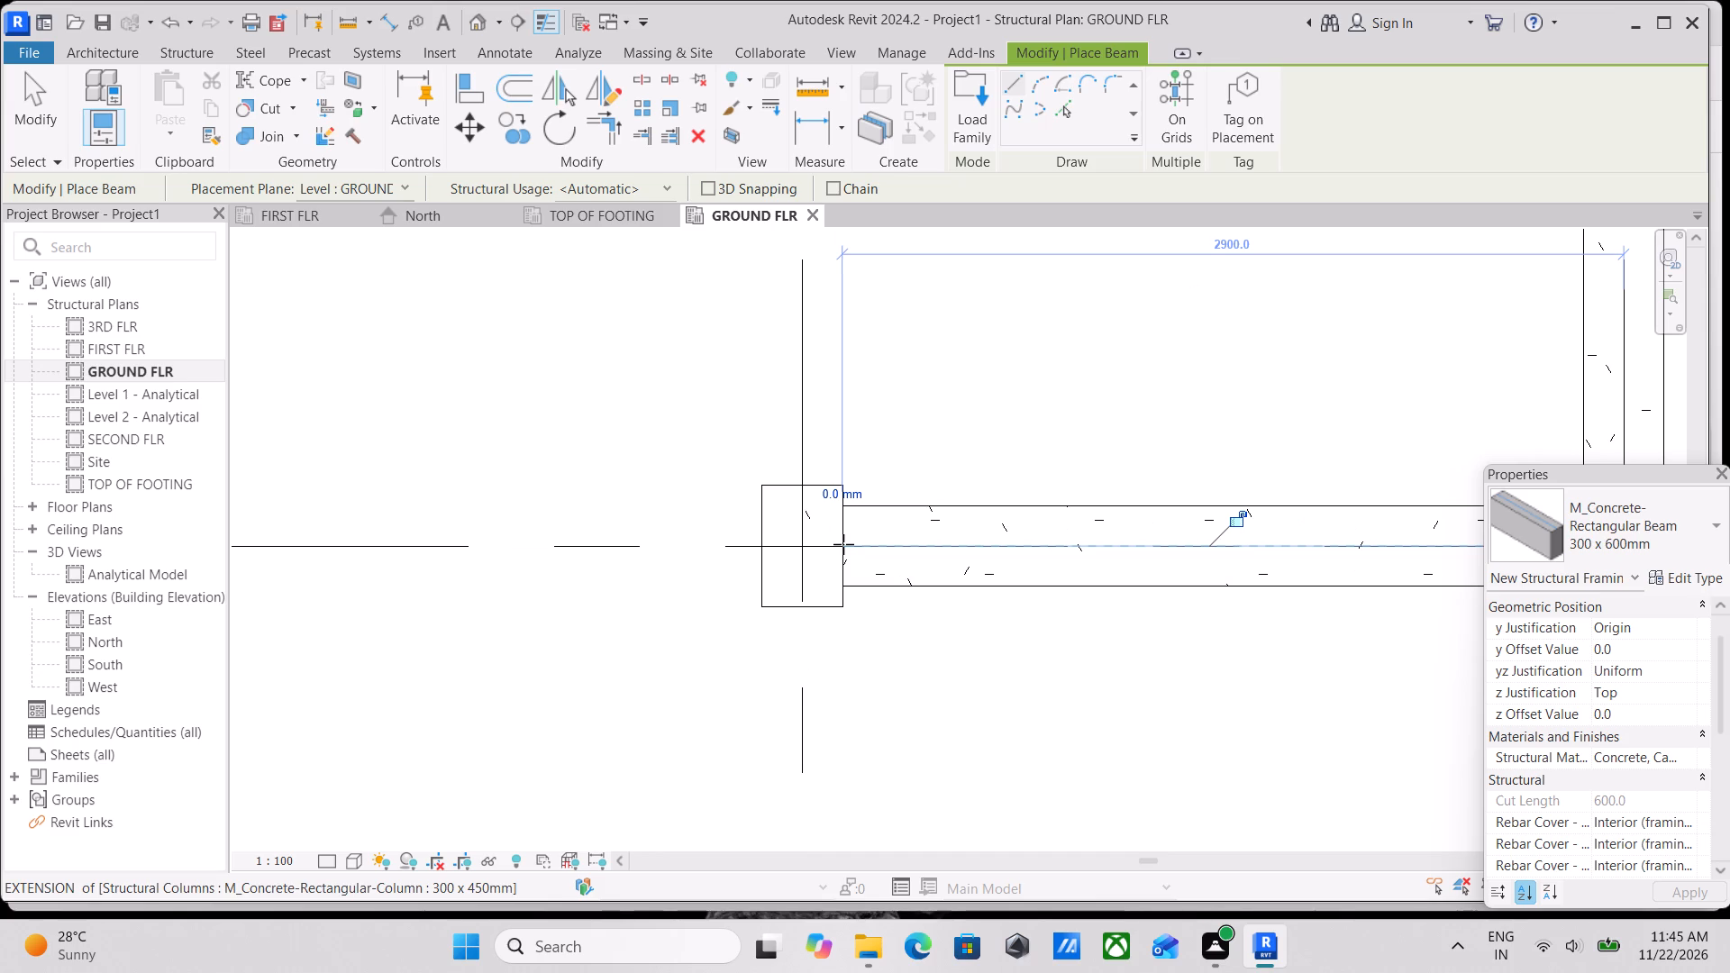
scroll(843, 544, up, 3)
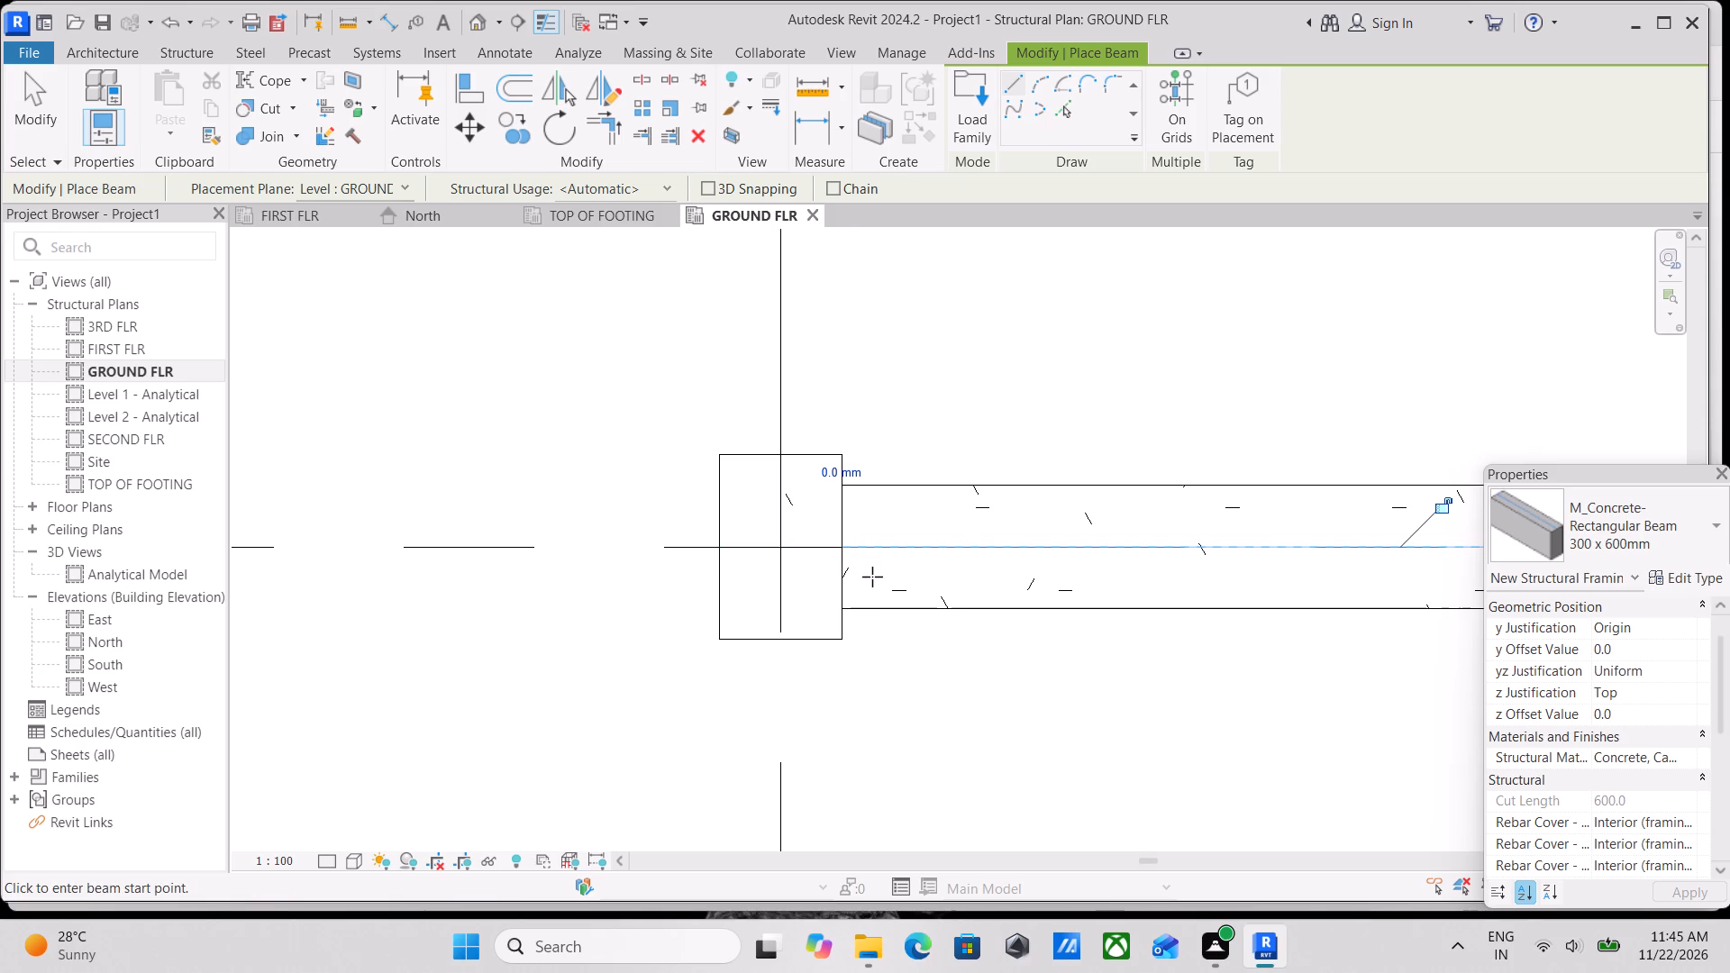
scroll(903, 601, up, 3)
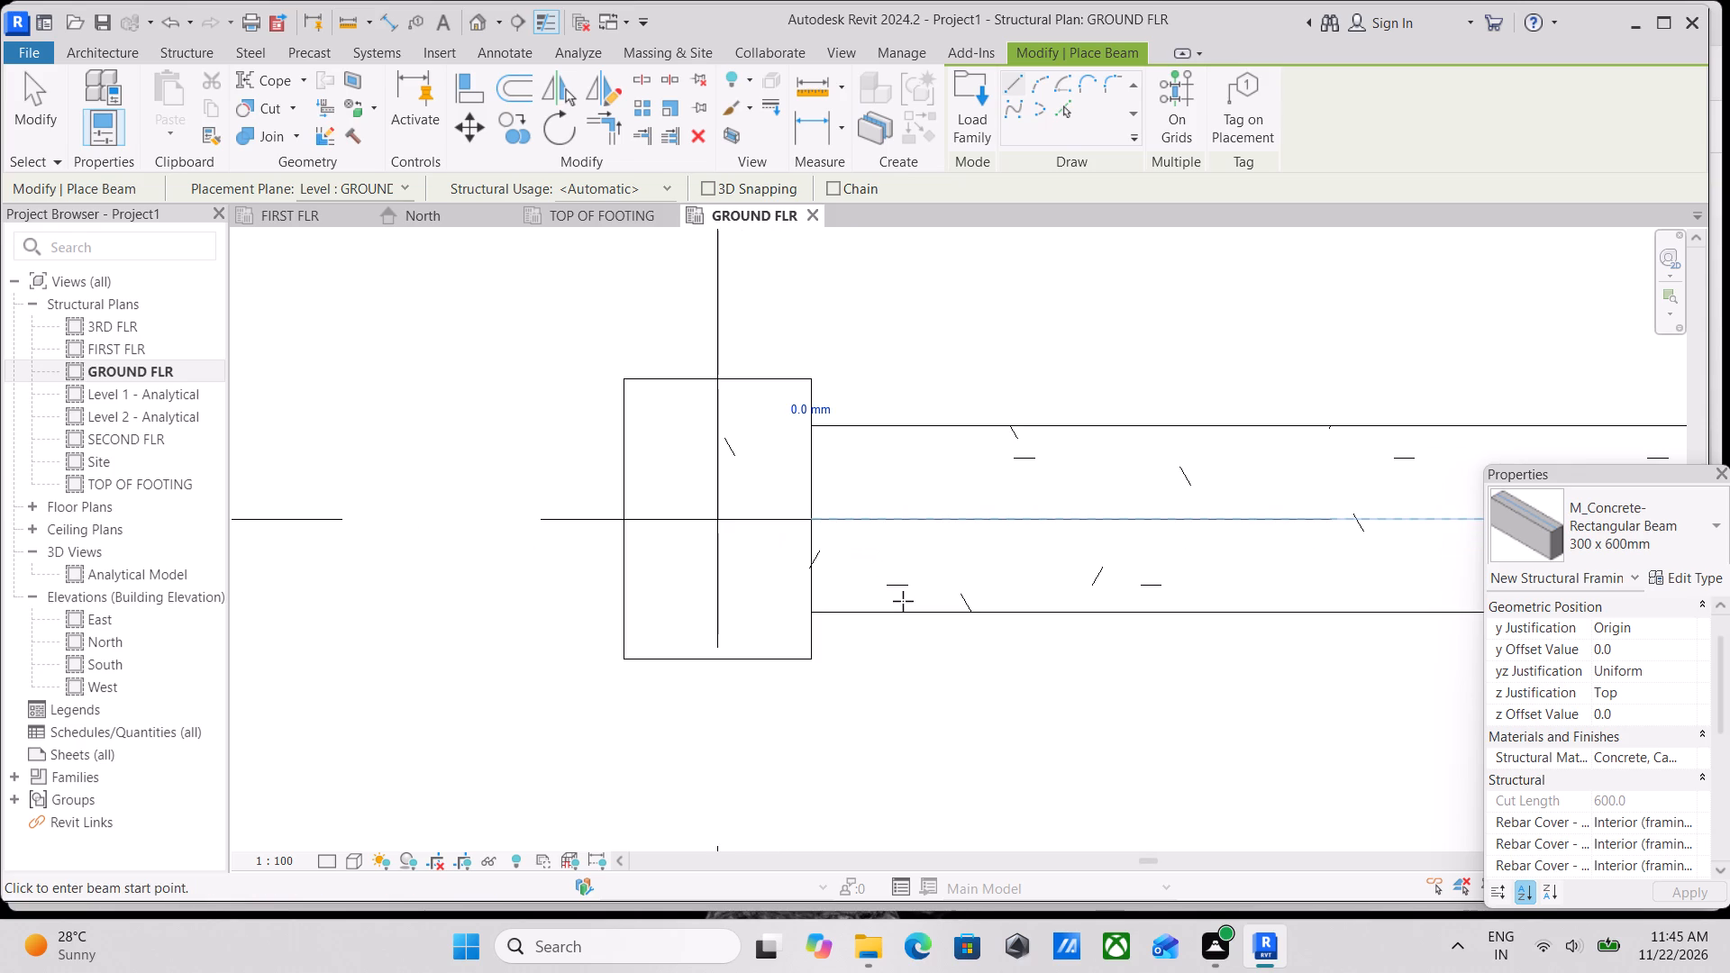
scroll(903, 601, up, 1)
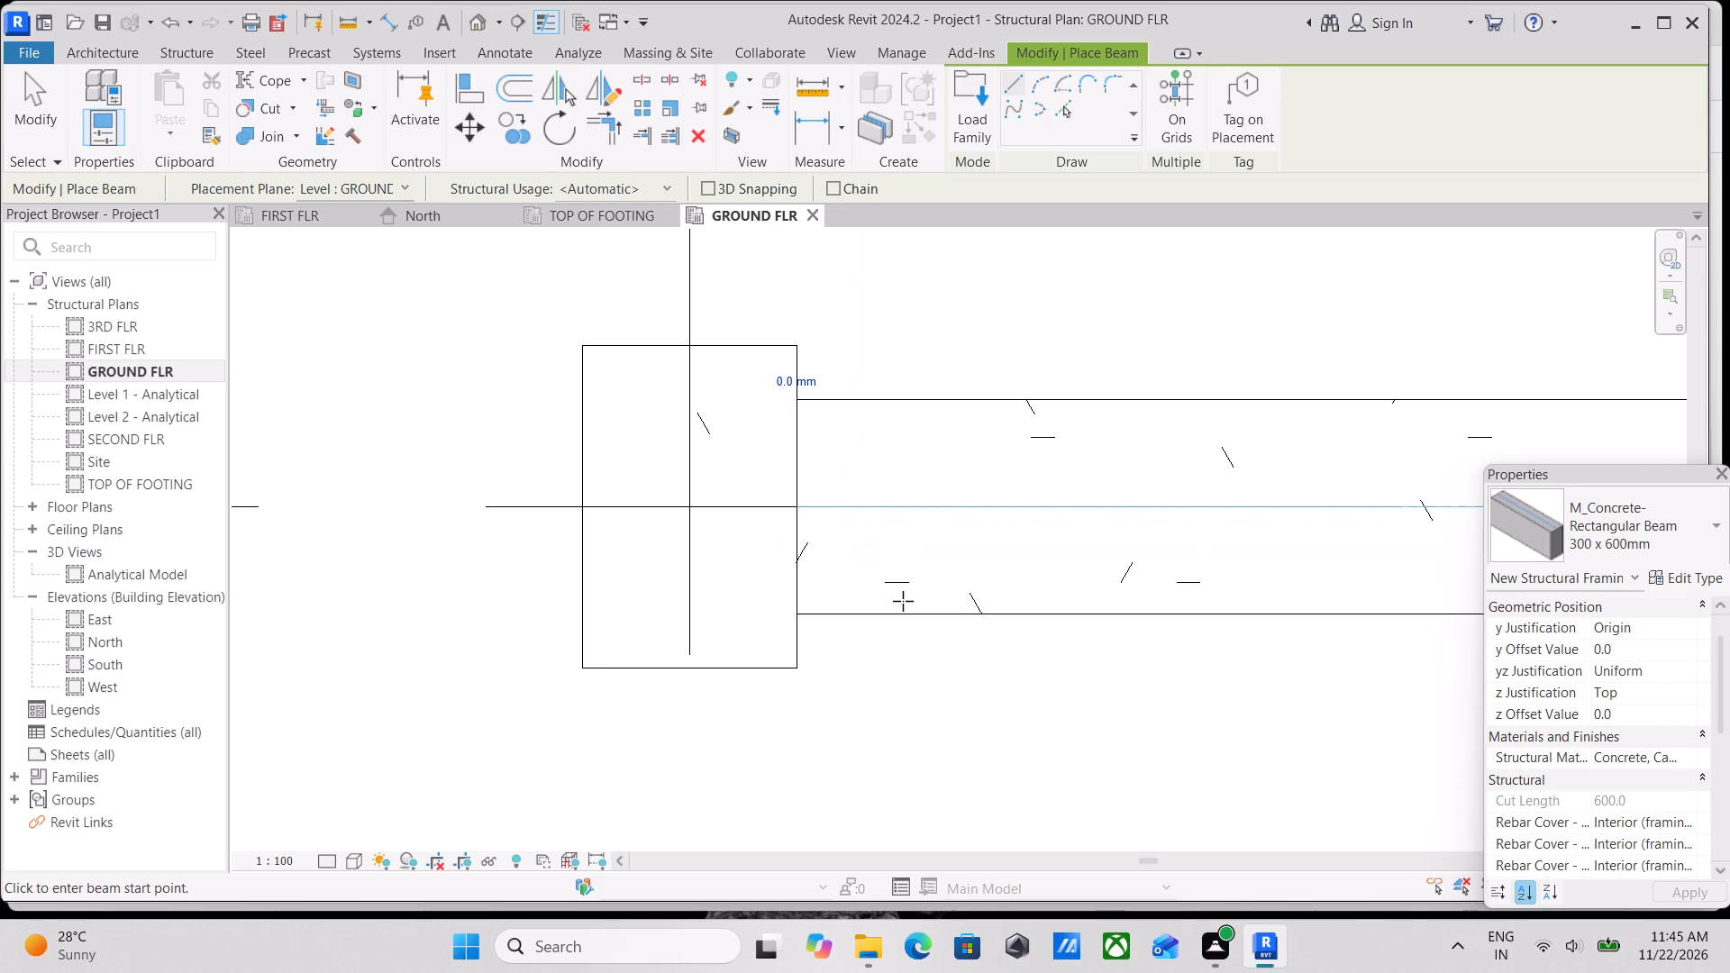
scroll(895, 608, up, 2)
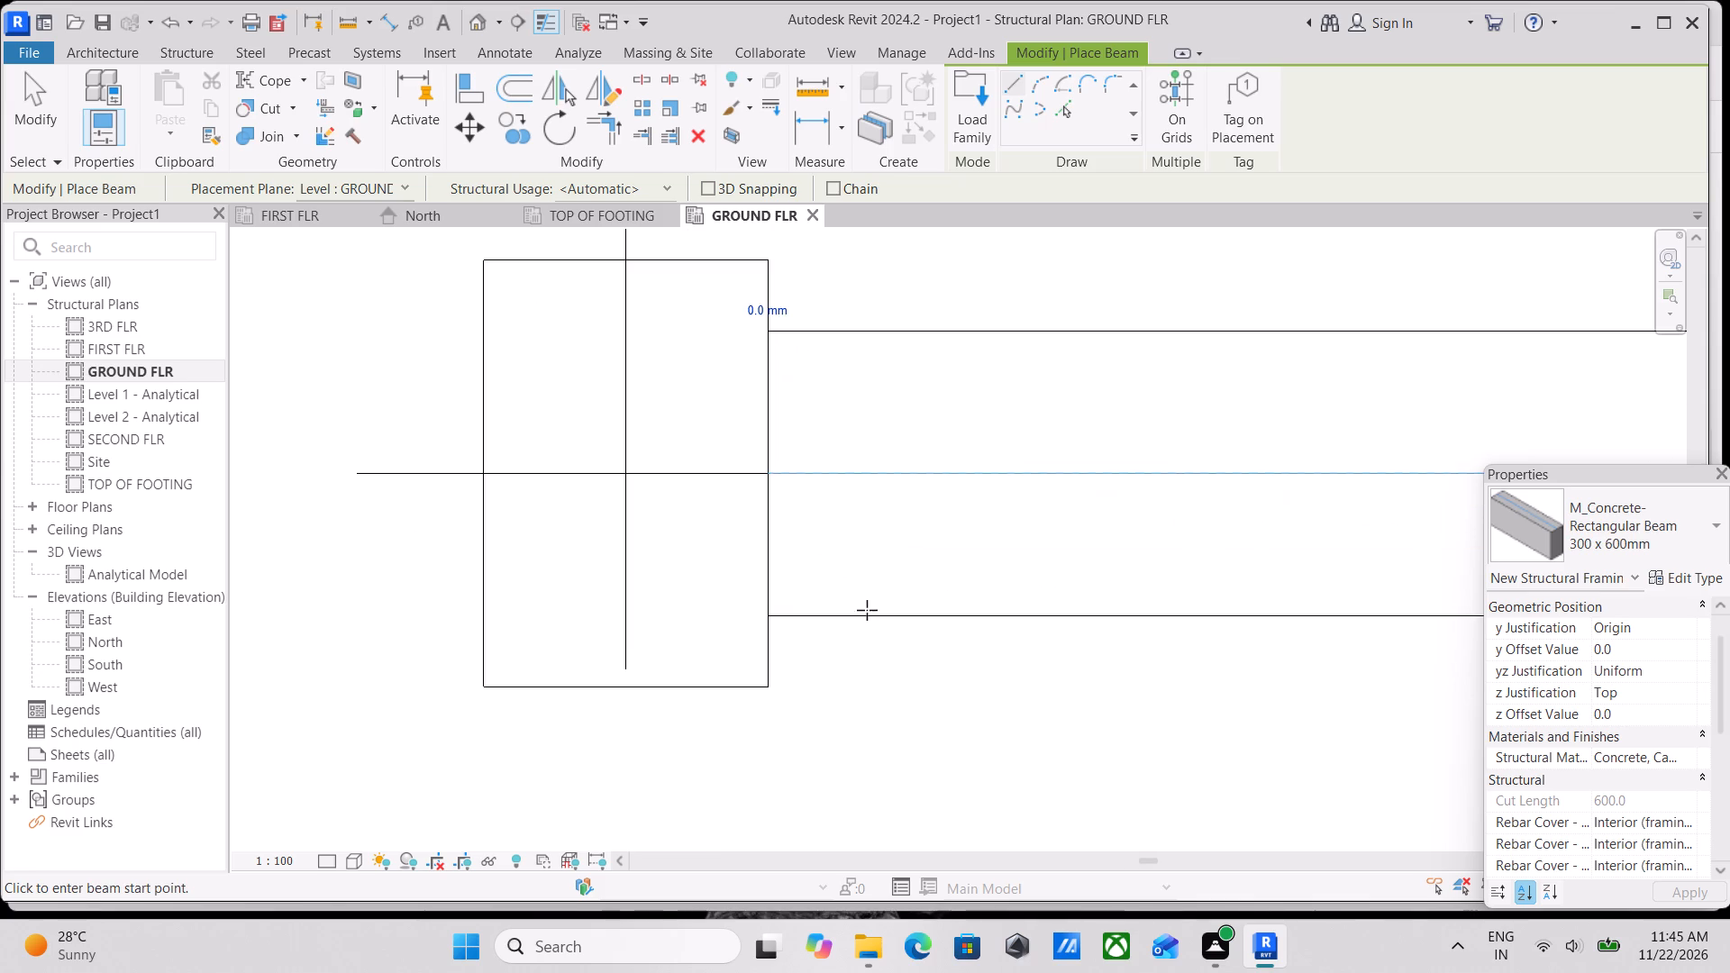
scroll(842, 598, down, 6)
drag(659, 534, 642, 532)
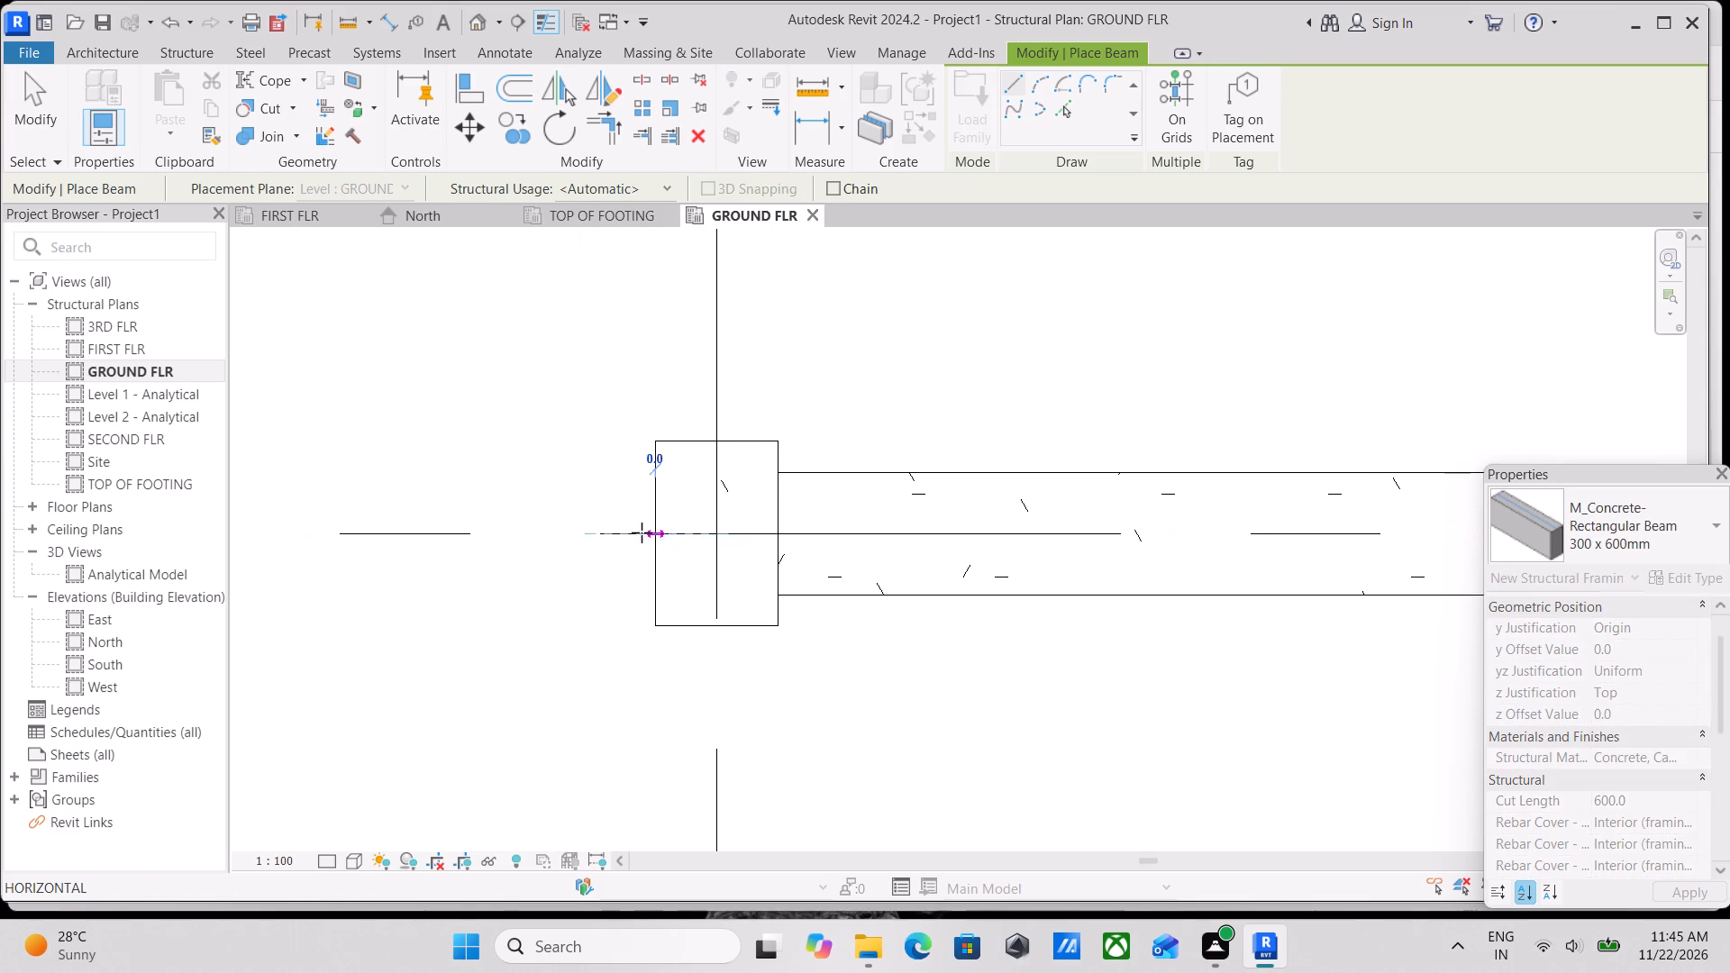
drag(642, 532, 651, 533)
middle_drag(591, 537, 1042, 648)
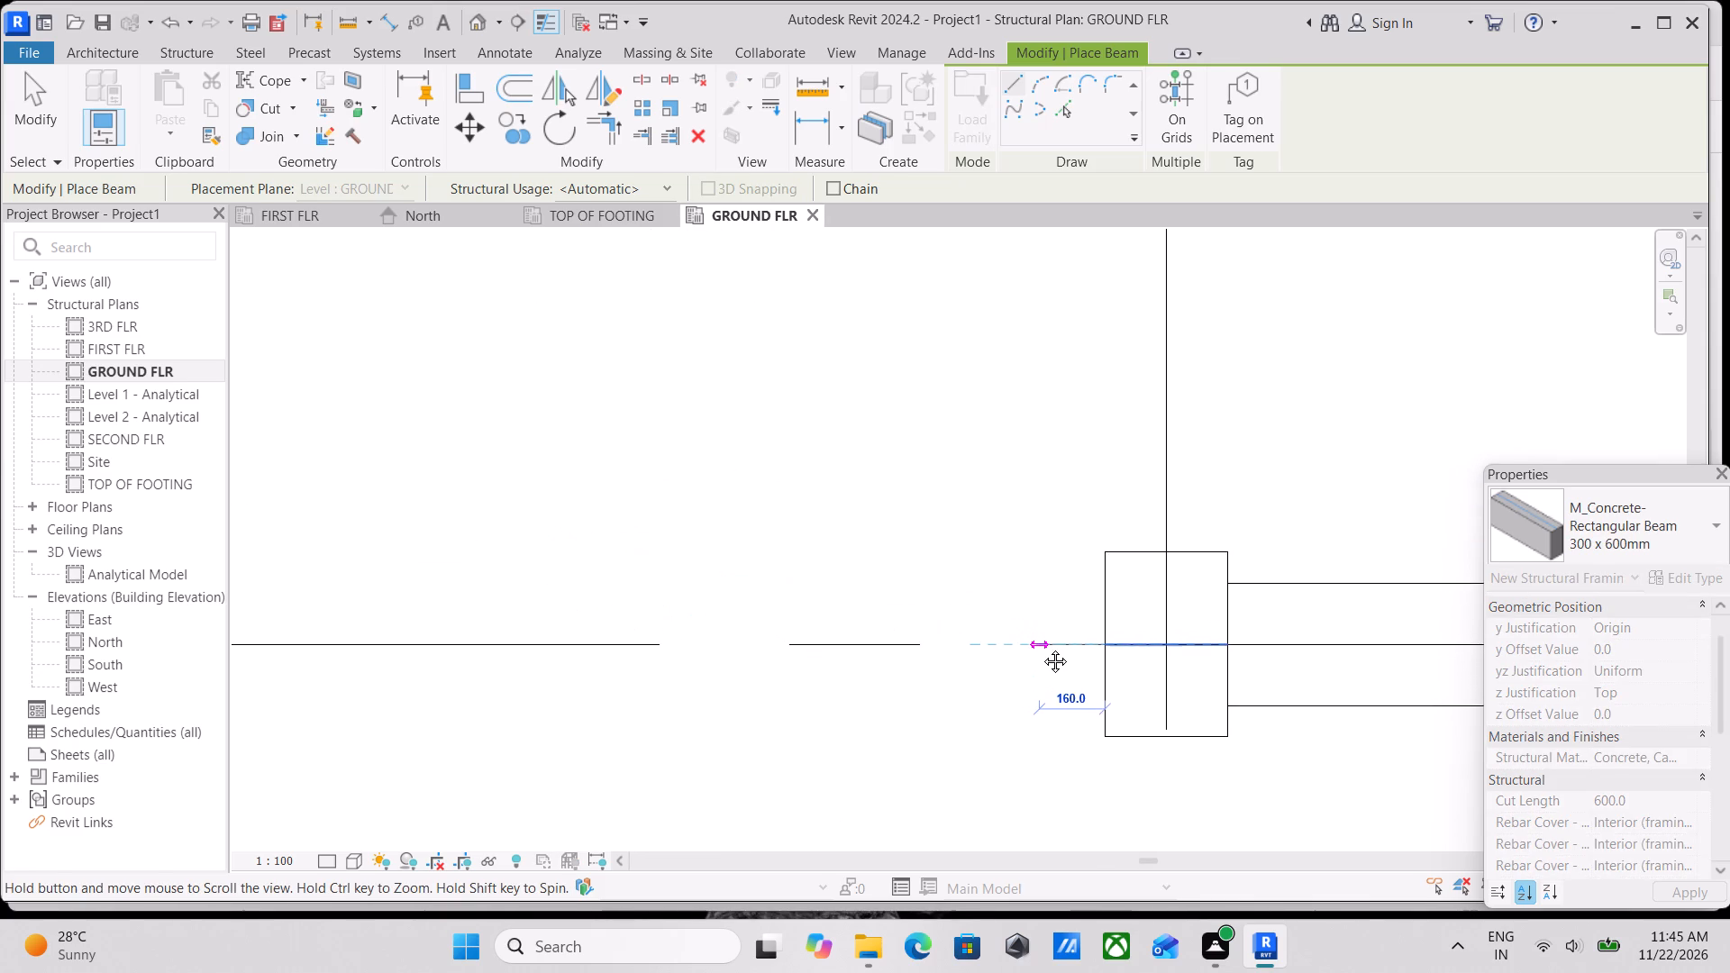
middle_drag(1042, 648, 1043, 647)
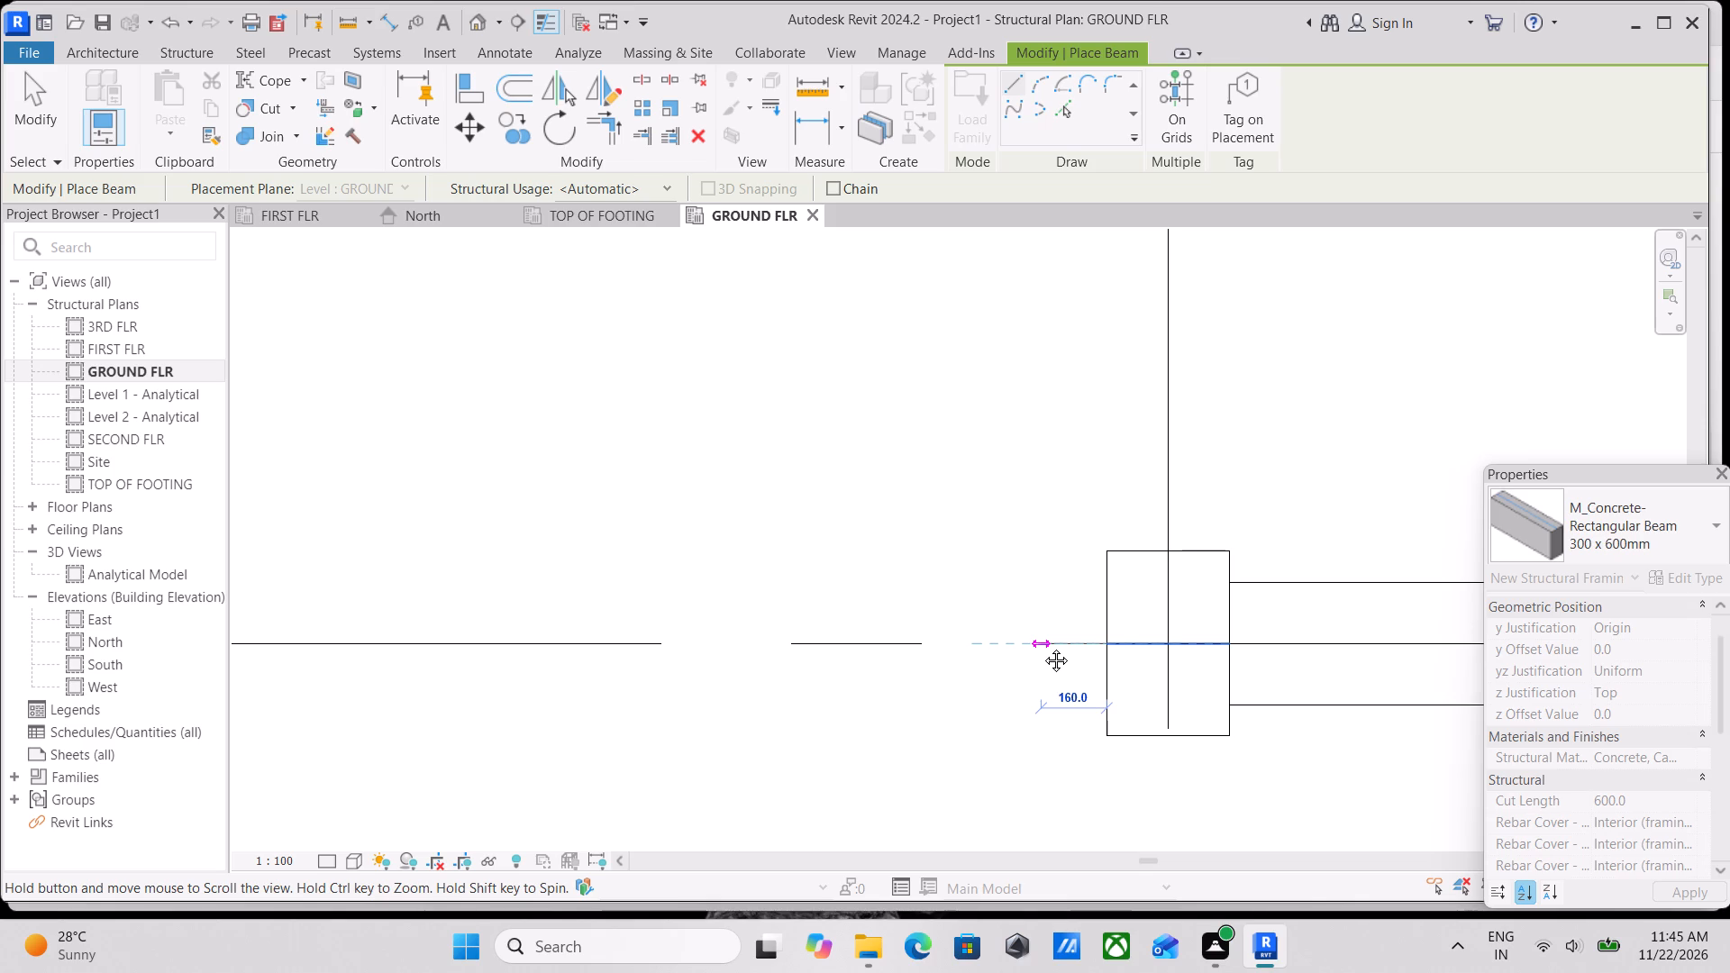
middle_drag(1043, 647, 1044, 647)
middle_drag(1044, 647, 1052, 648)
scroll(940, 608, down, 2)
middle_drag(940, 609, 1392, 660)
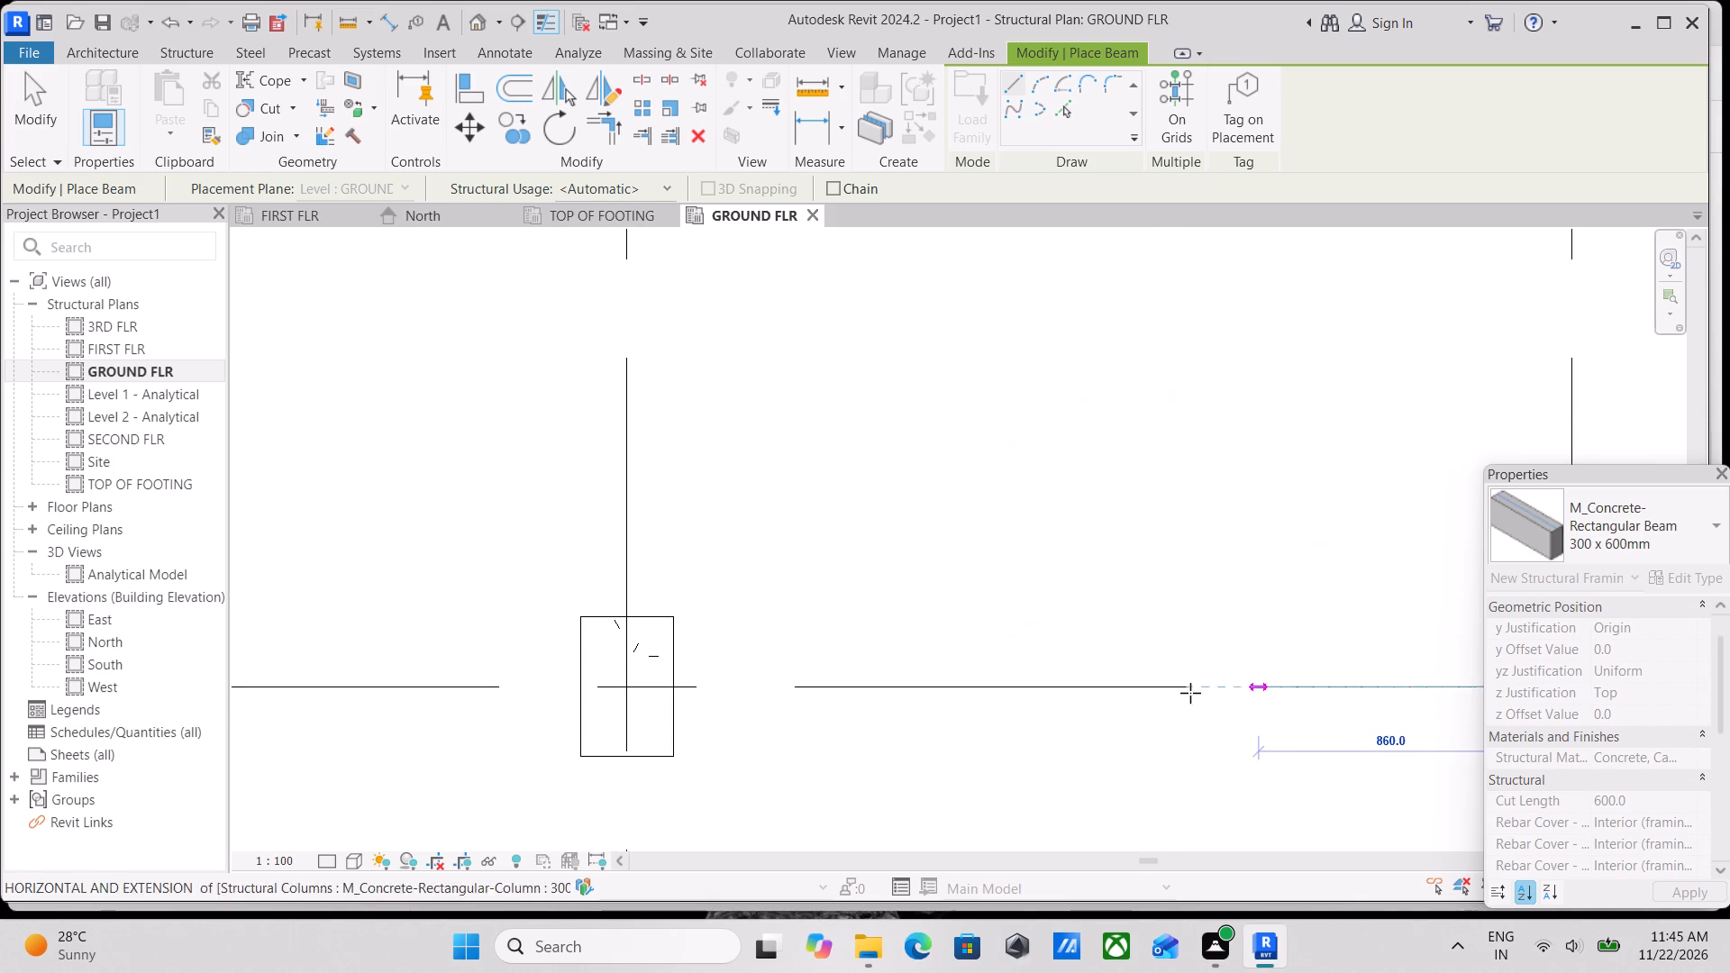
scroll(1037, 657, down, 2)
middle_drag(1023, 654, 1153, 628)
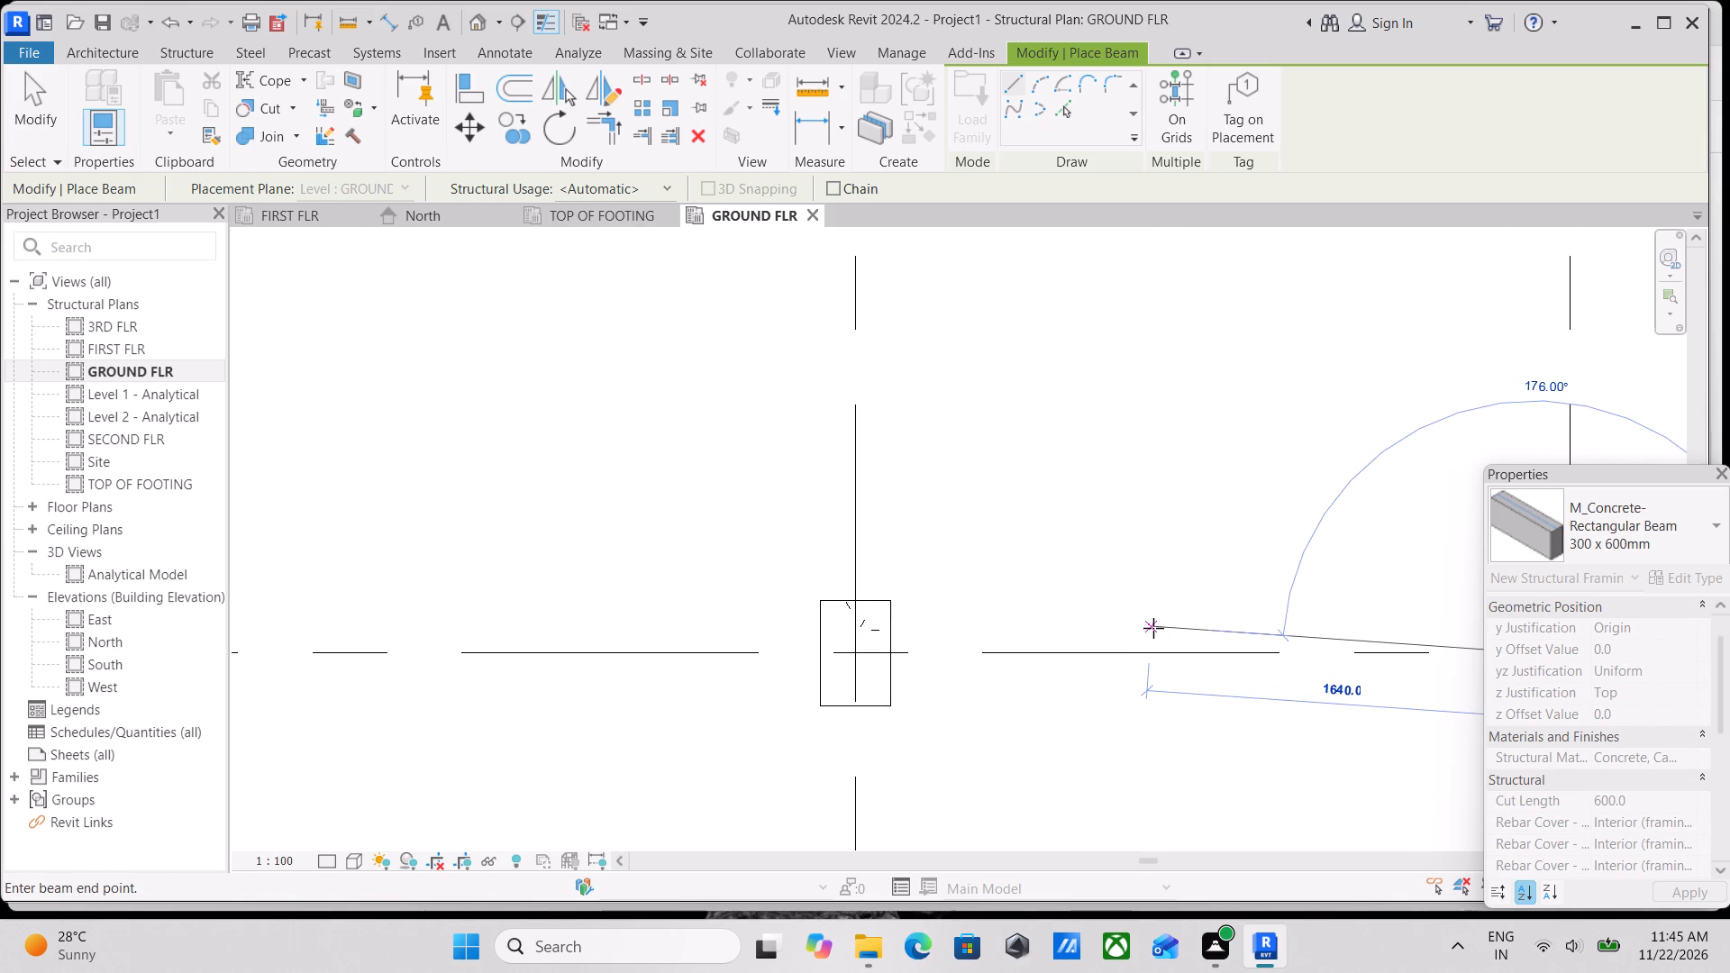
click(887, 661)
Add a 300 x 600mm concrete beam along grid 3 from the column at grid B to the column at grid A.
scroll(887, 661, down, 2)
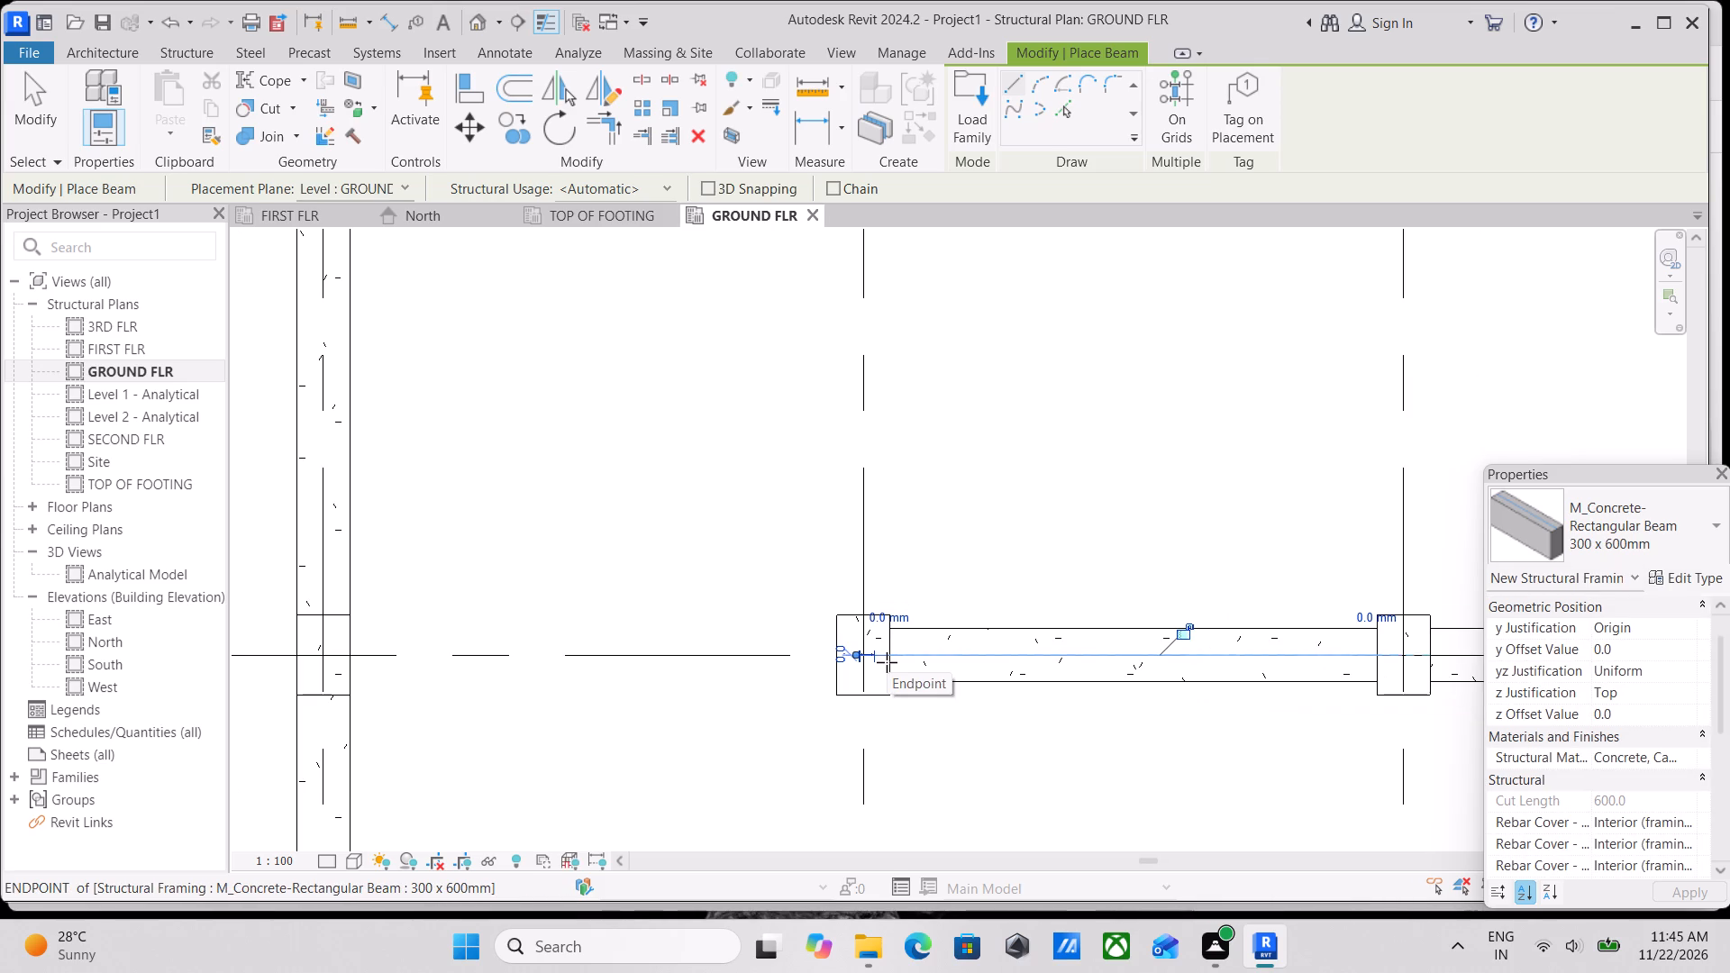
scroll(685, 698, up, 5)
scroll(1098, 623, up, 5)
scroll(961, 608, up, 3)
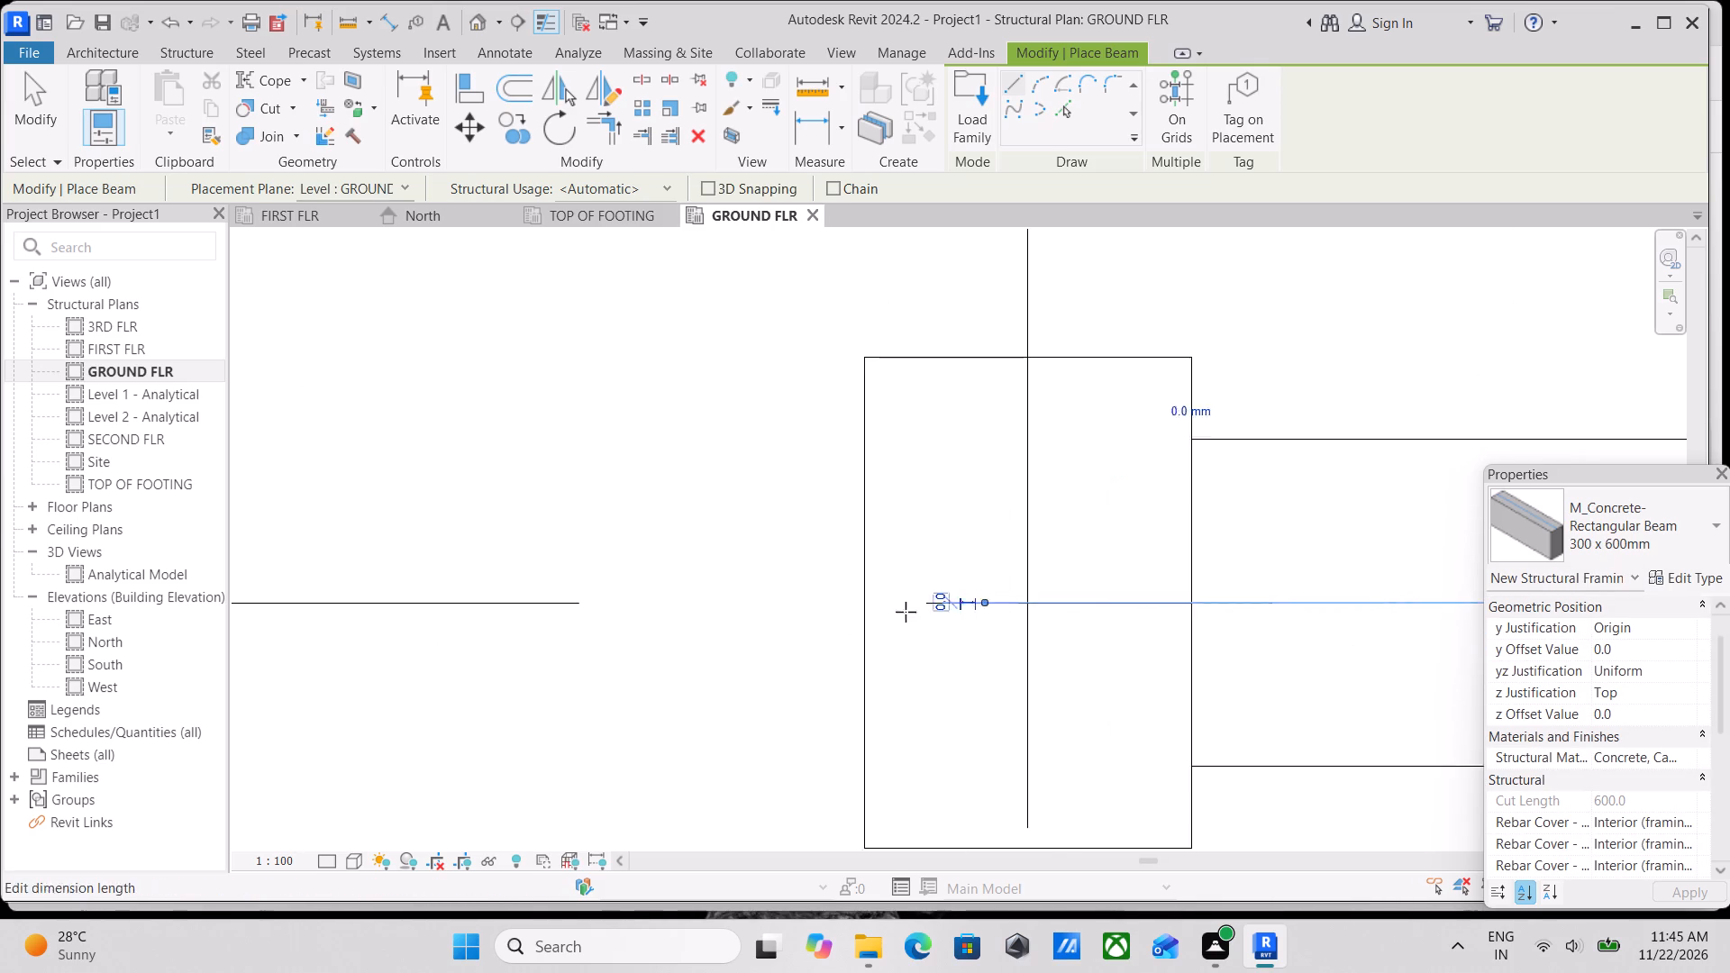
scroll(906, 612, up, 2)
click(849, 595)
middle_drag(782, 614, 787, 619)
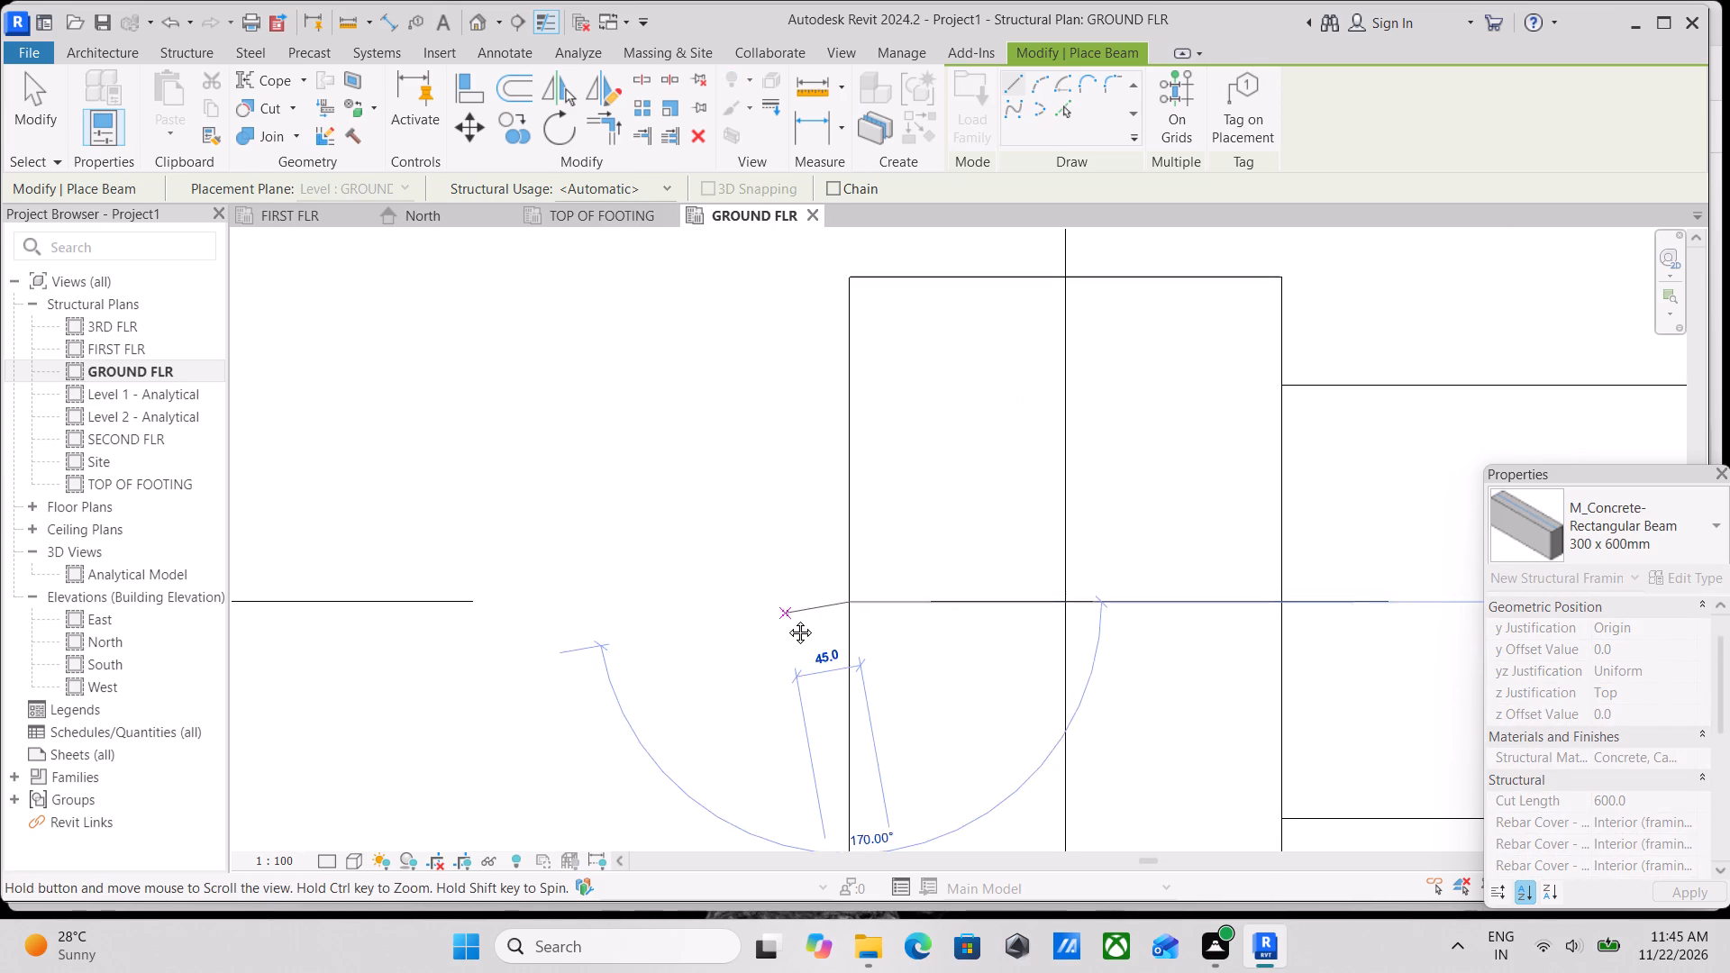
middle_drag(787, 619, 1113, 615)
scroll(908, 587, down, 3)
middle_drag(911, 591, 1007, 614)
scroll(810, 584, down, 5)
middle_drag(812, 587, 888, 591)
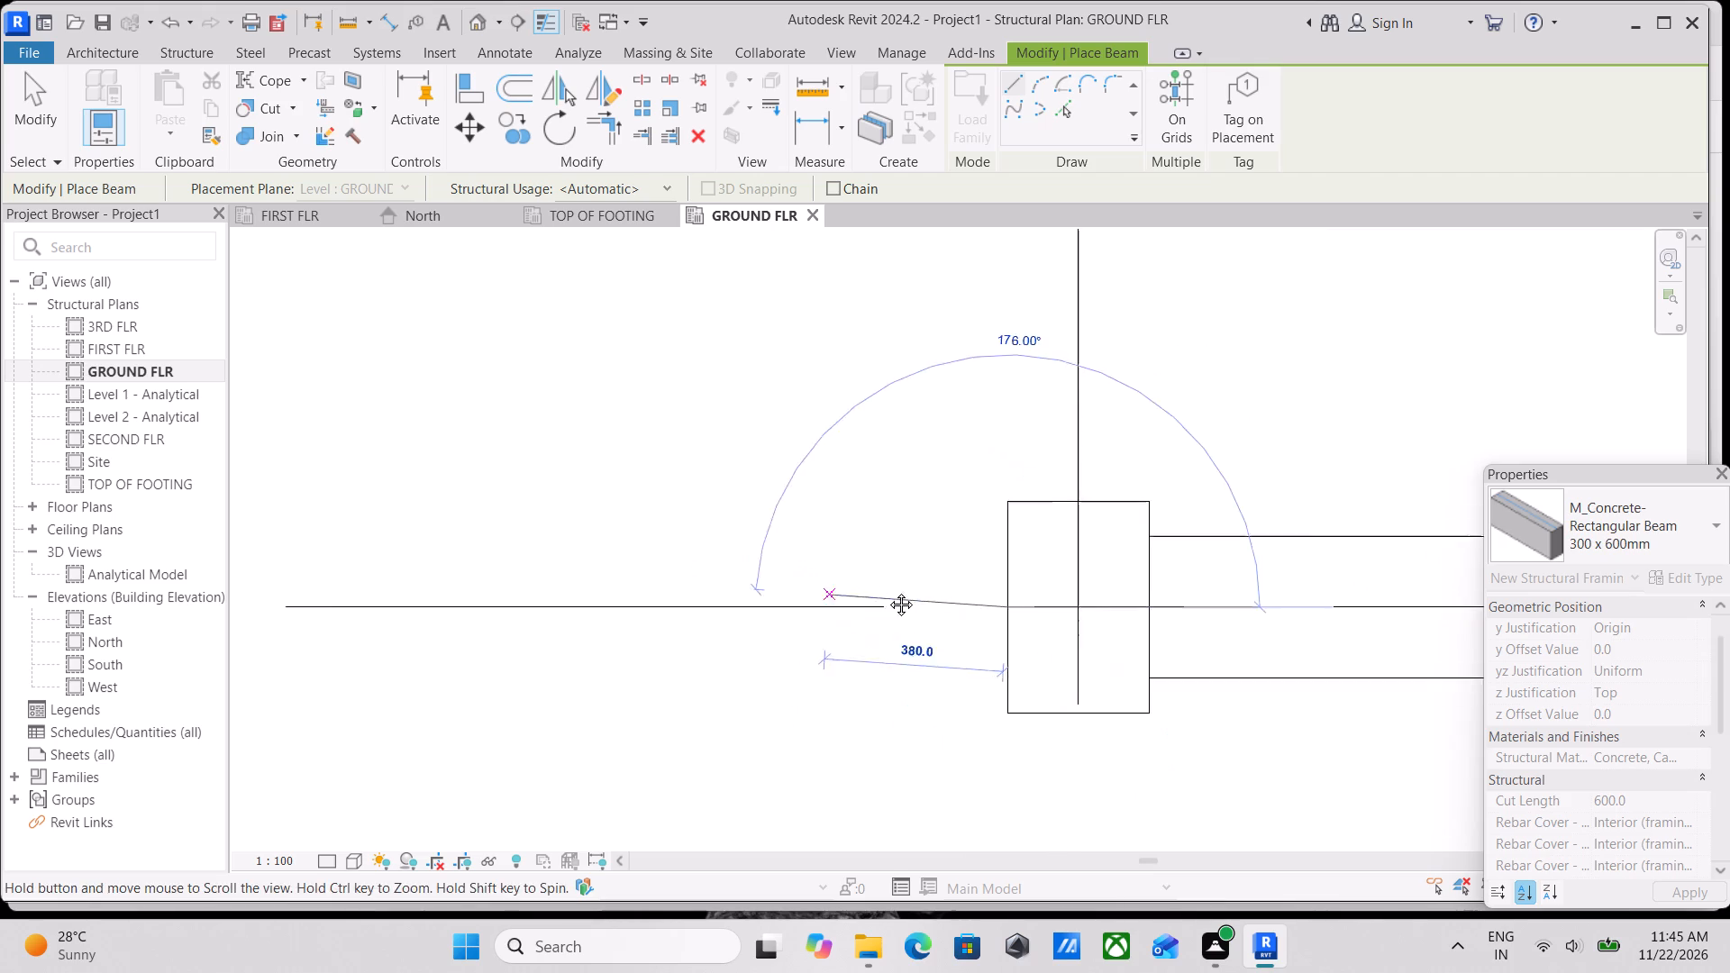
middle_drag(888, 591, 902, 577)
scroll(897, 576, up, 2)
scroll(629, 602, down, 4)
middle_drag(629, 602, 950, 601)
scroll(851, 601, down, 4)
middle_drag(851, 601, 975, 602)
scroll(922, 603, up, 1)
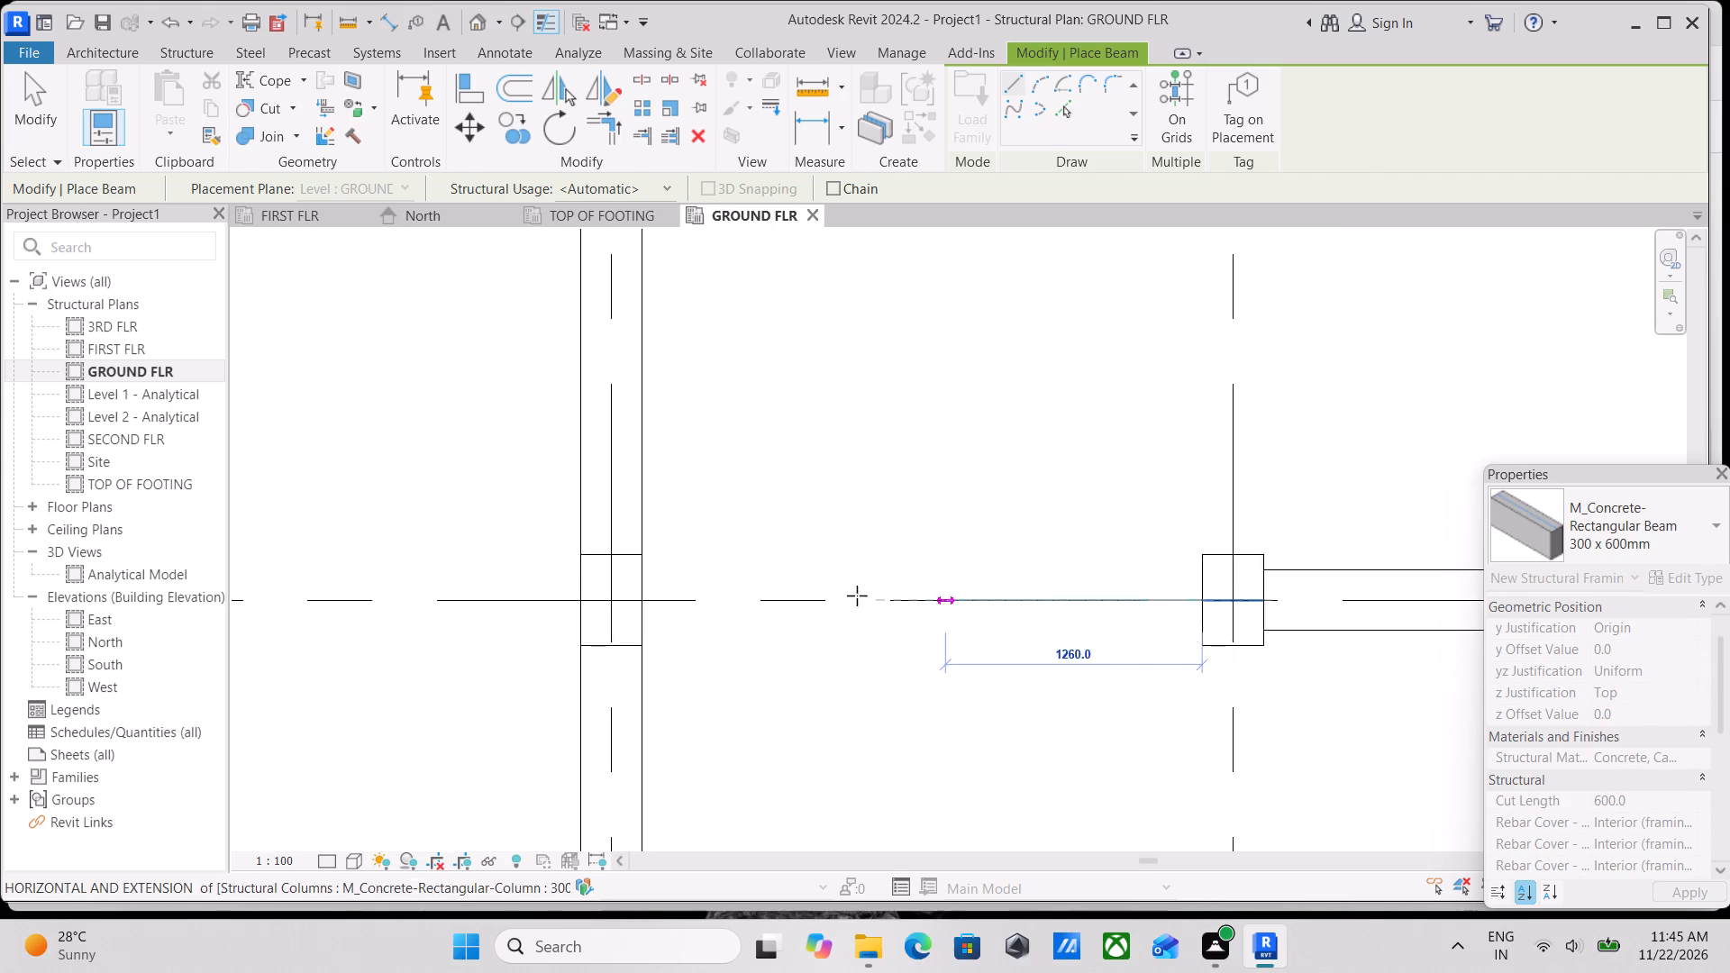
click(599, 593)
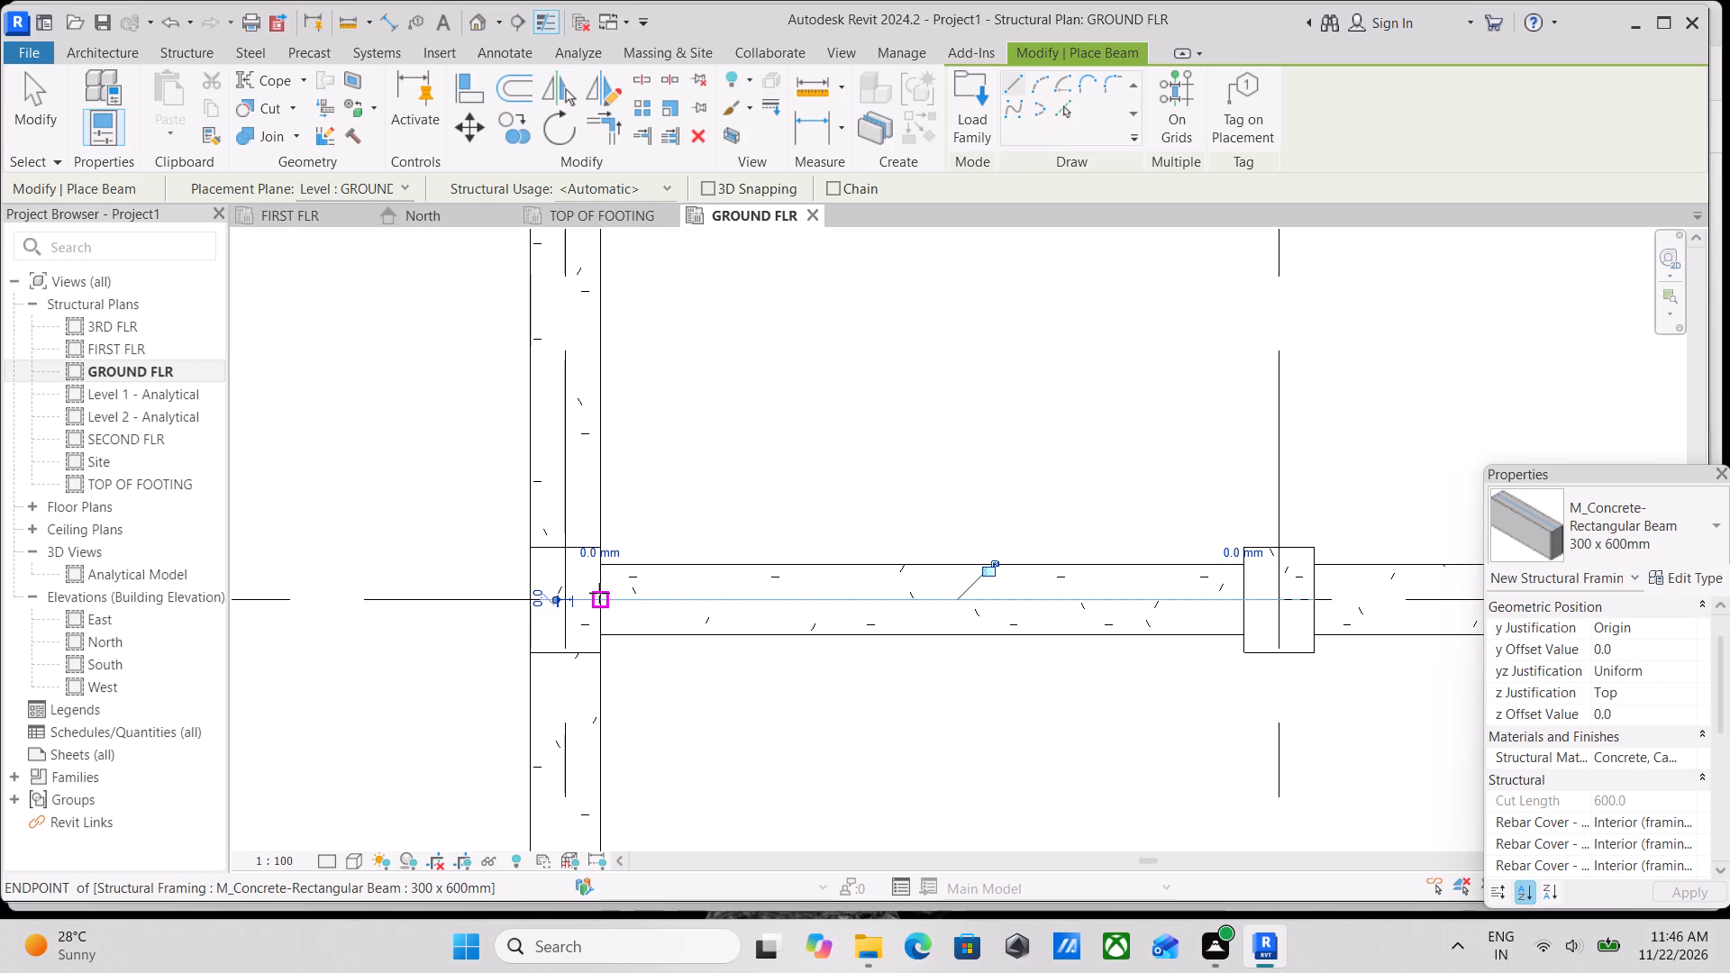
Add a 300 x 600mm concrete beam along grid 4 from the column at grid A to the column at grid B.
scroll(599, 593, down, 9)
scroll(854, 539, down, 4)
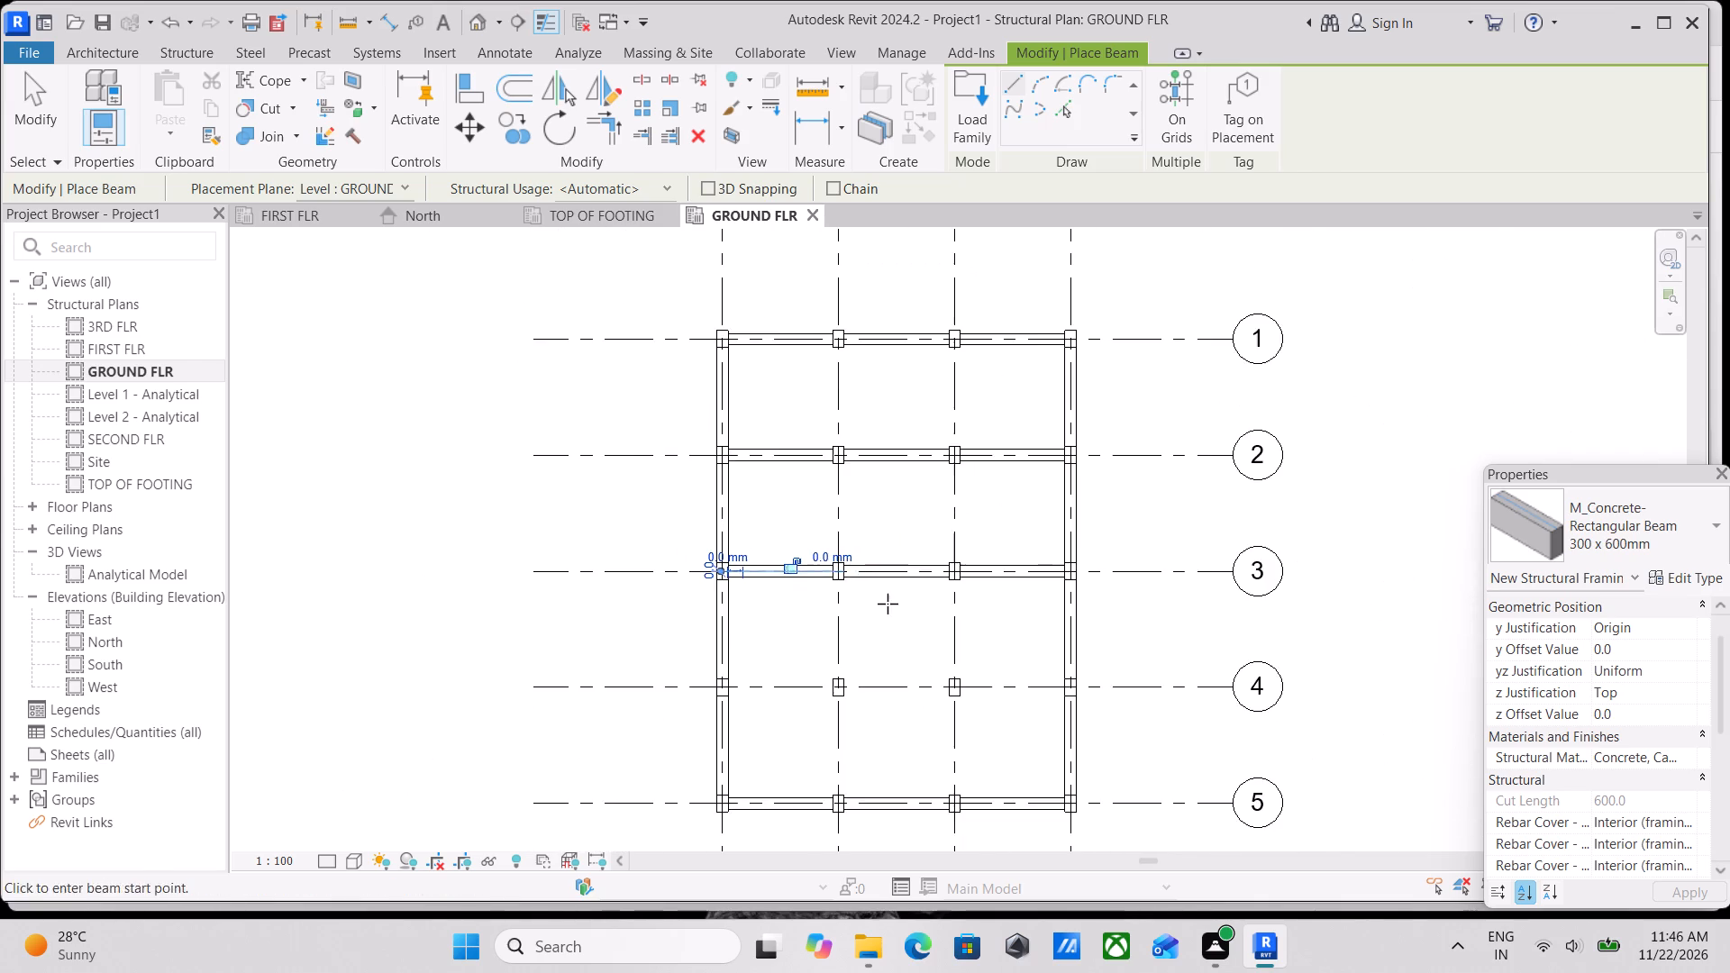
middle_drag(888, 600, 900, 475)
scroll(884, 652, up, 4)
scroll(594, 497, up, 5)
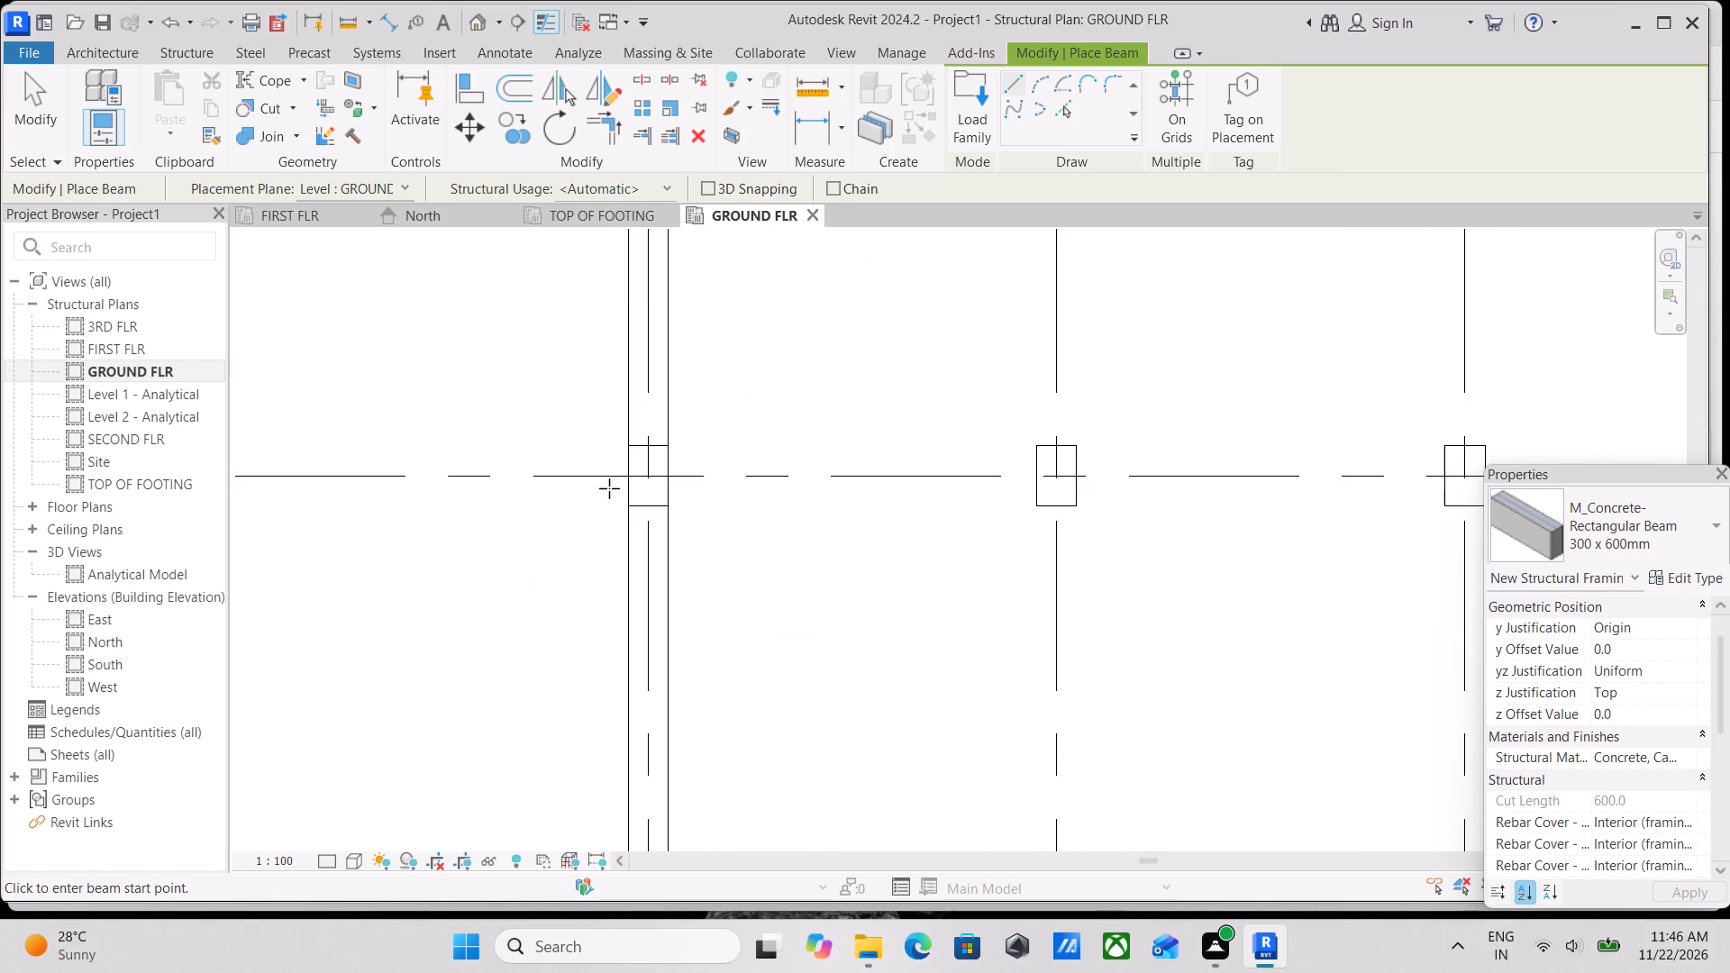
scroll(670, 484, up, 4)
click(652, 471)
middle_drag(1098, 469, 813, 496)
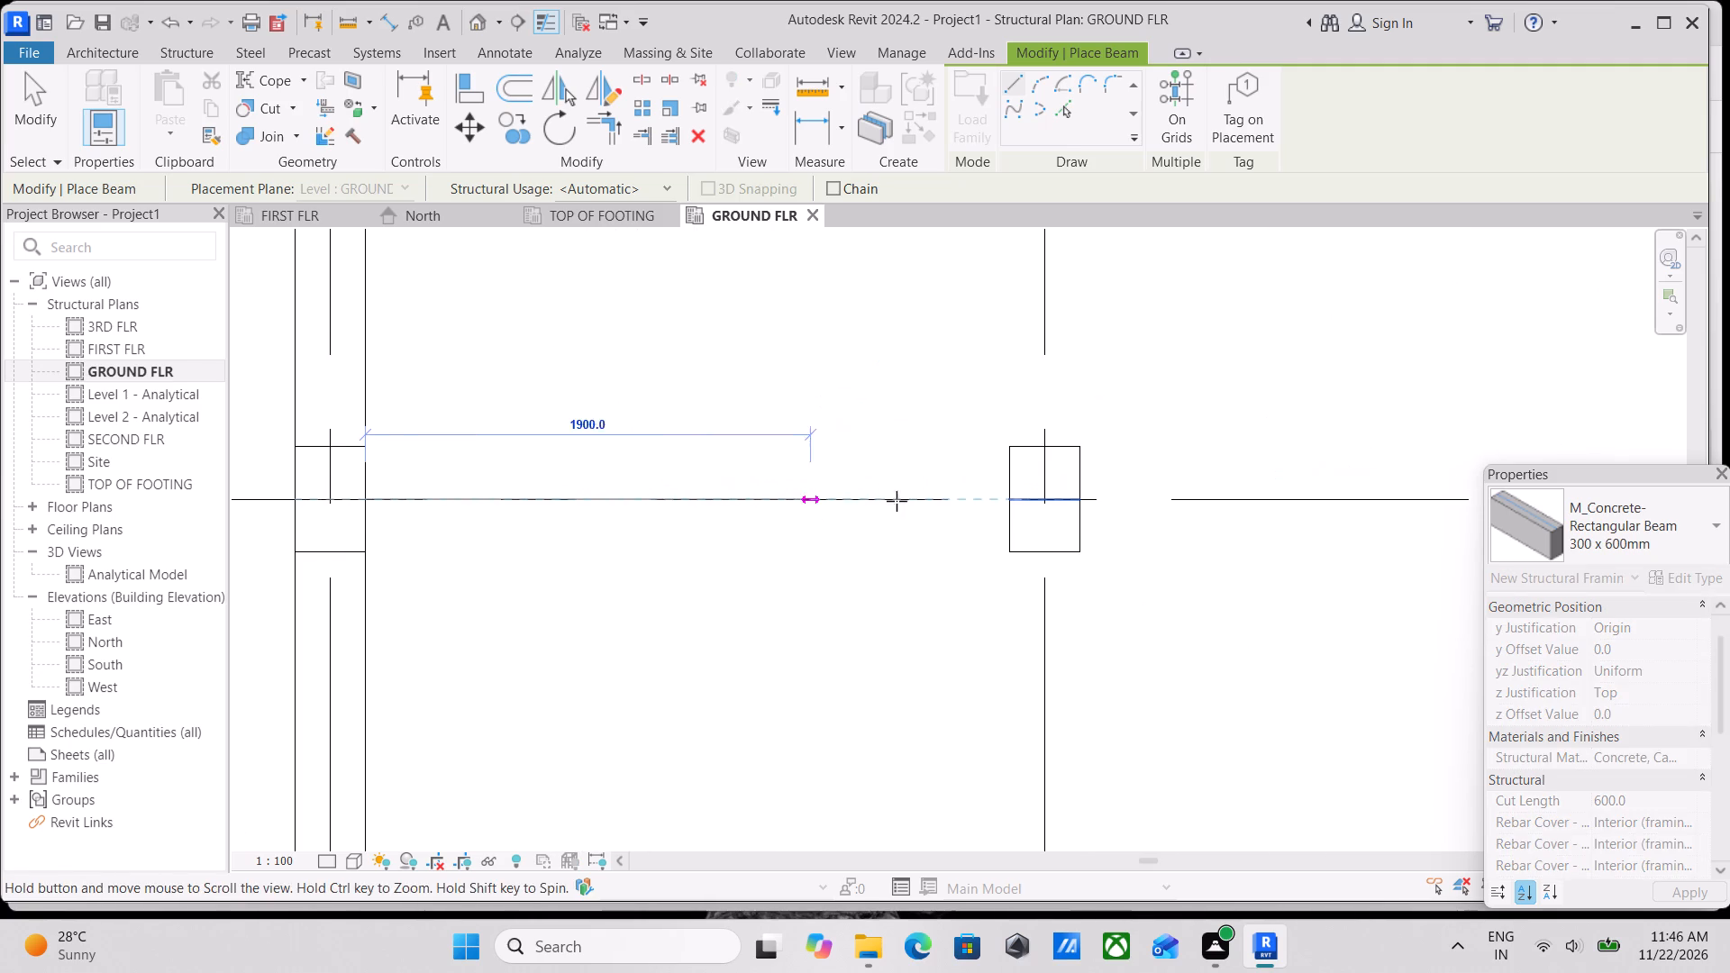
click(1020, 498)
Add a 300 x 600mm concrete beam along grid 4 from the column at grid B to the column at grid C.
scroll(1076, 501, up, 3)
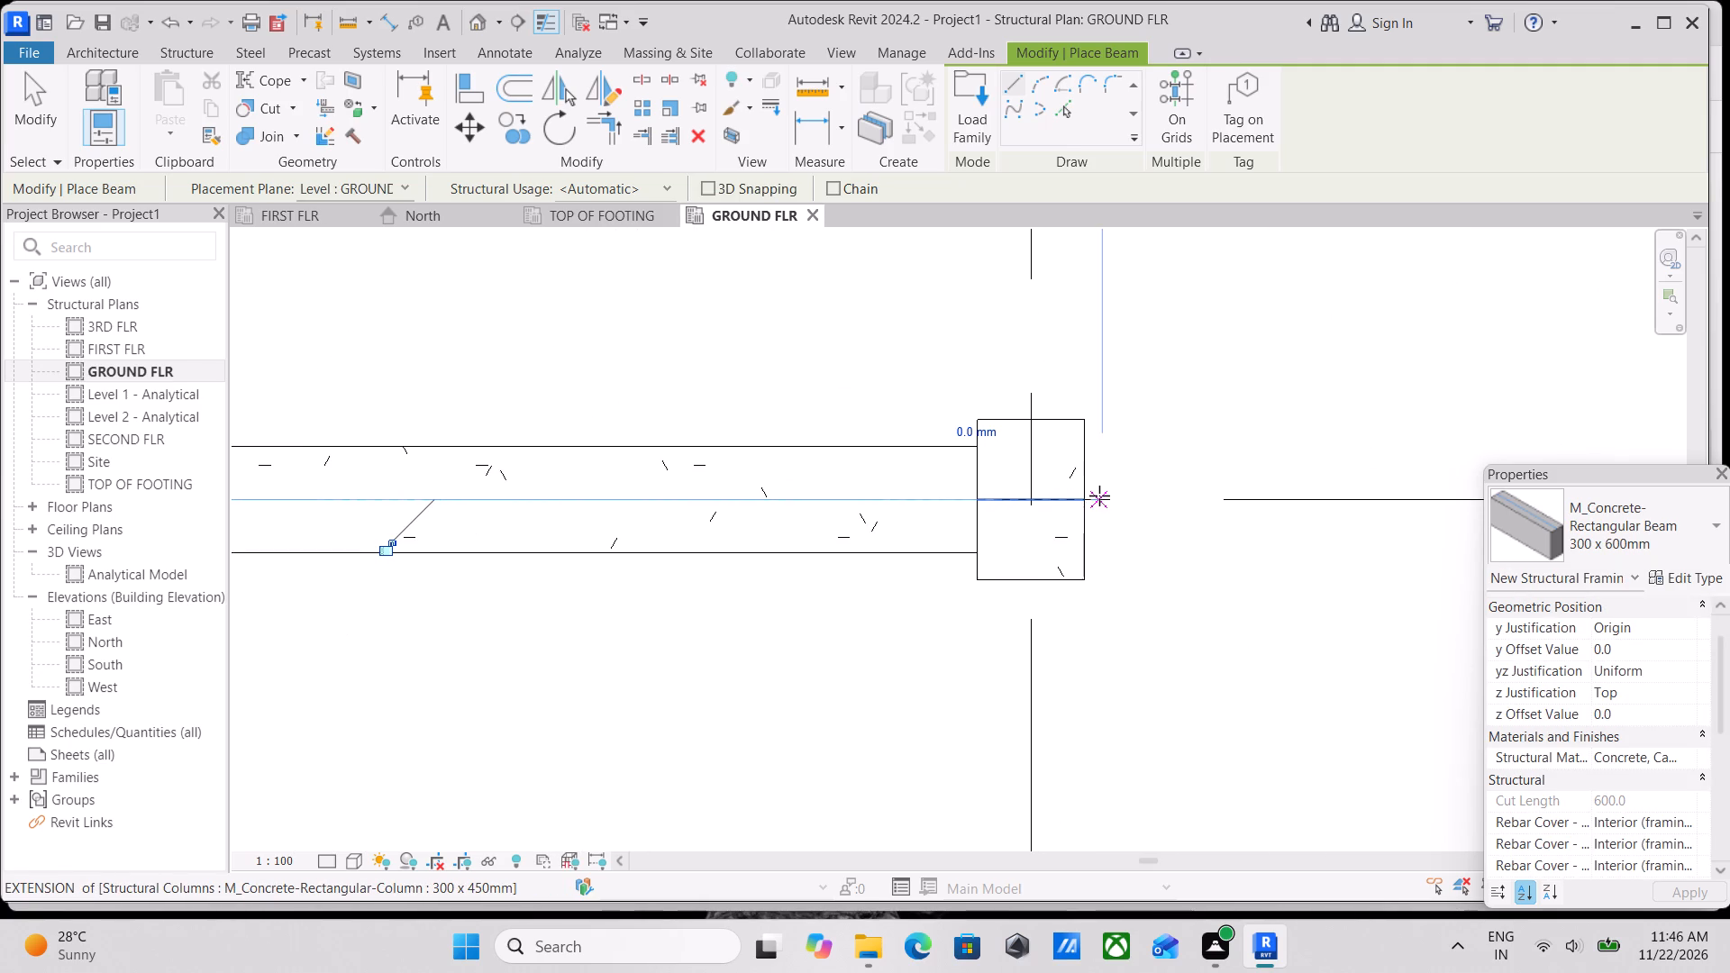
click(1075, 504)
middle_drag(1264, 482, 987, 490)
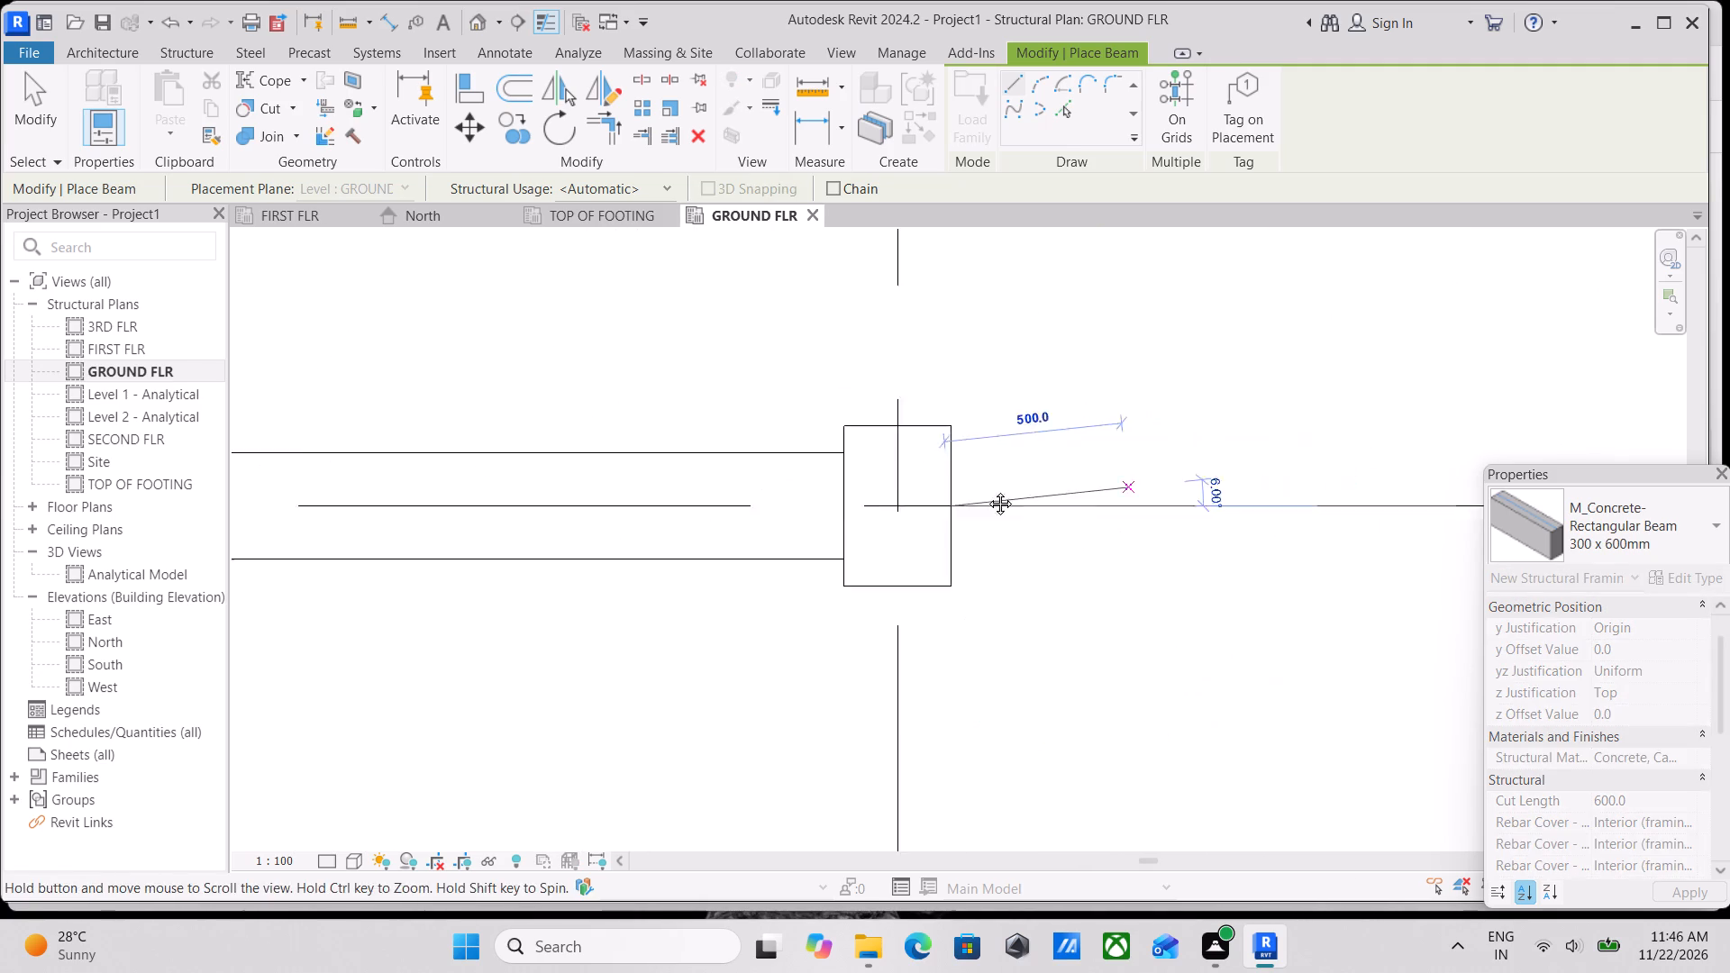
middle_drag(987, 490, 712, 478)
middle_drag(1170, 488, 697, 508)
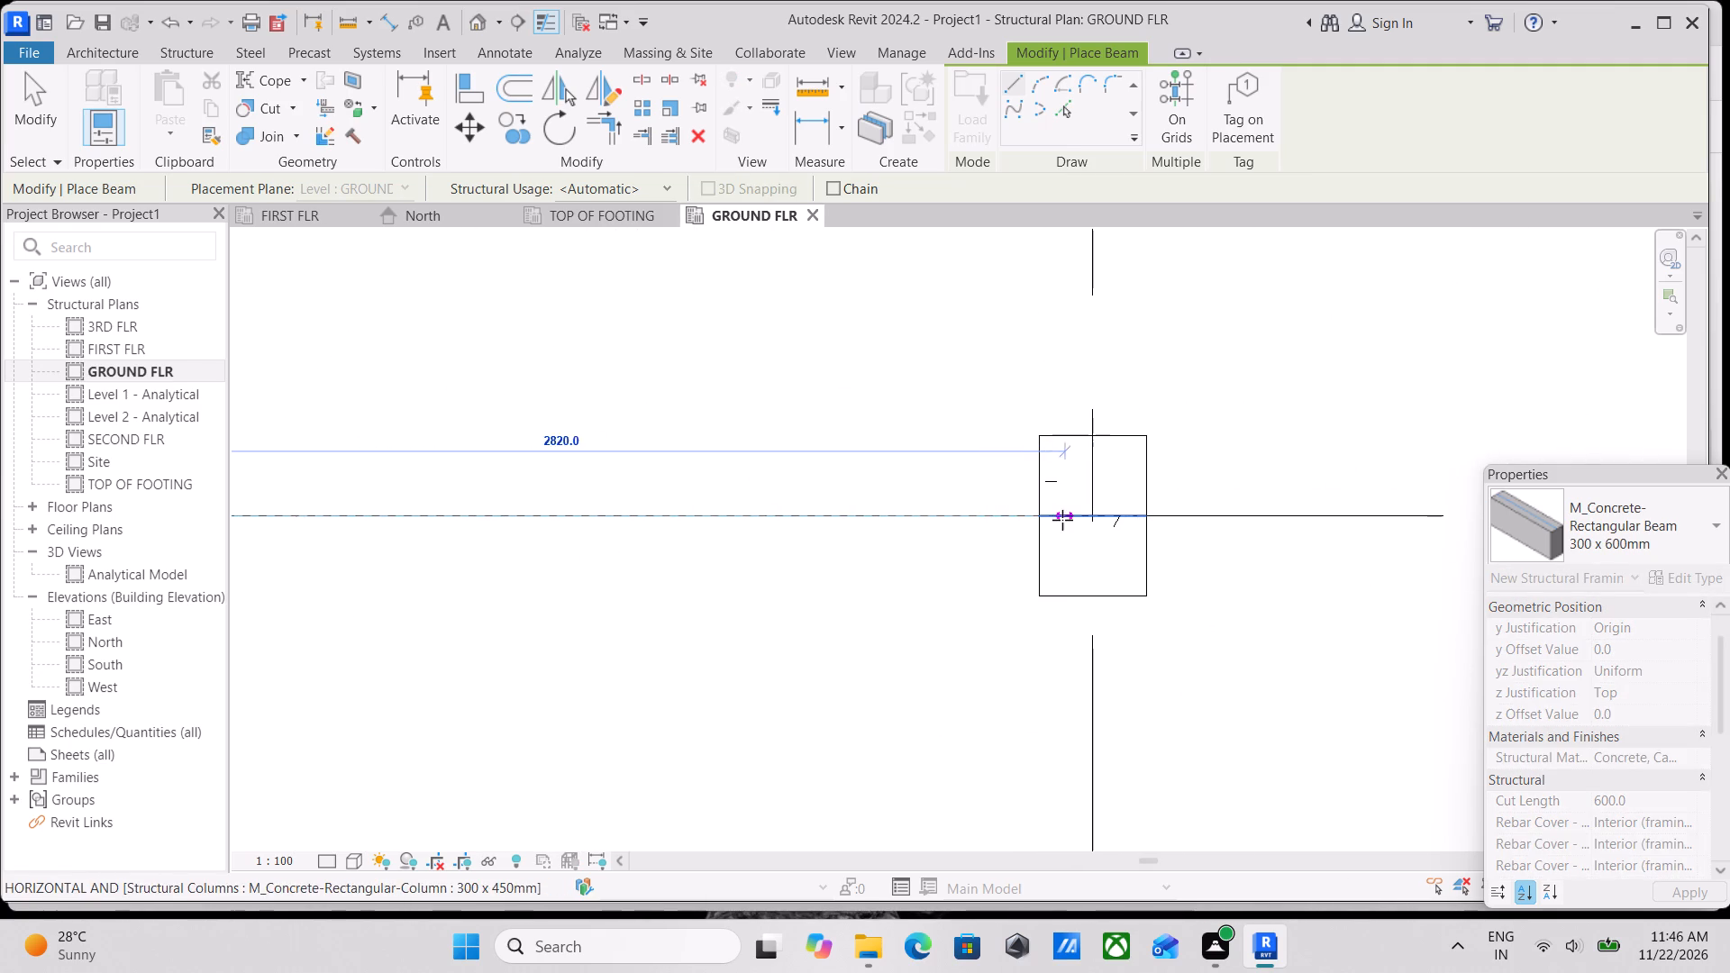
click(1045, 520)
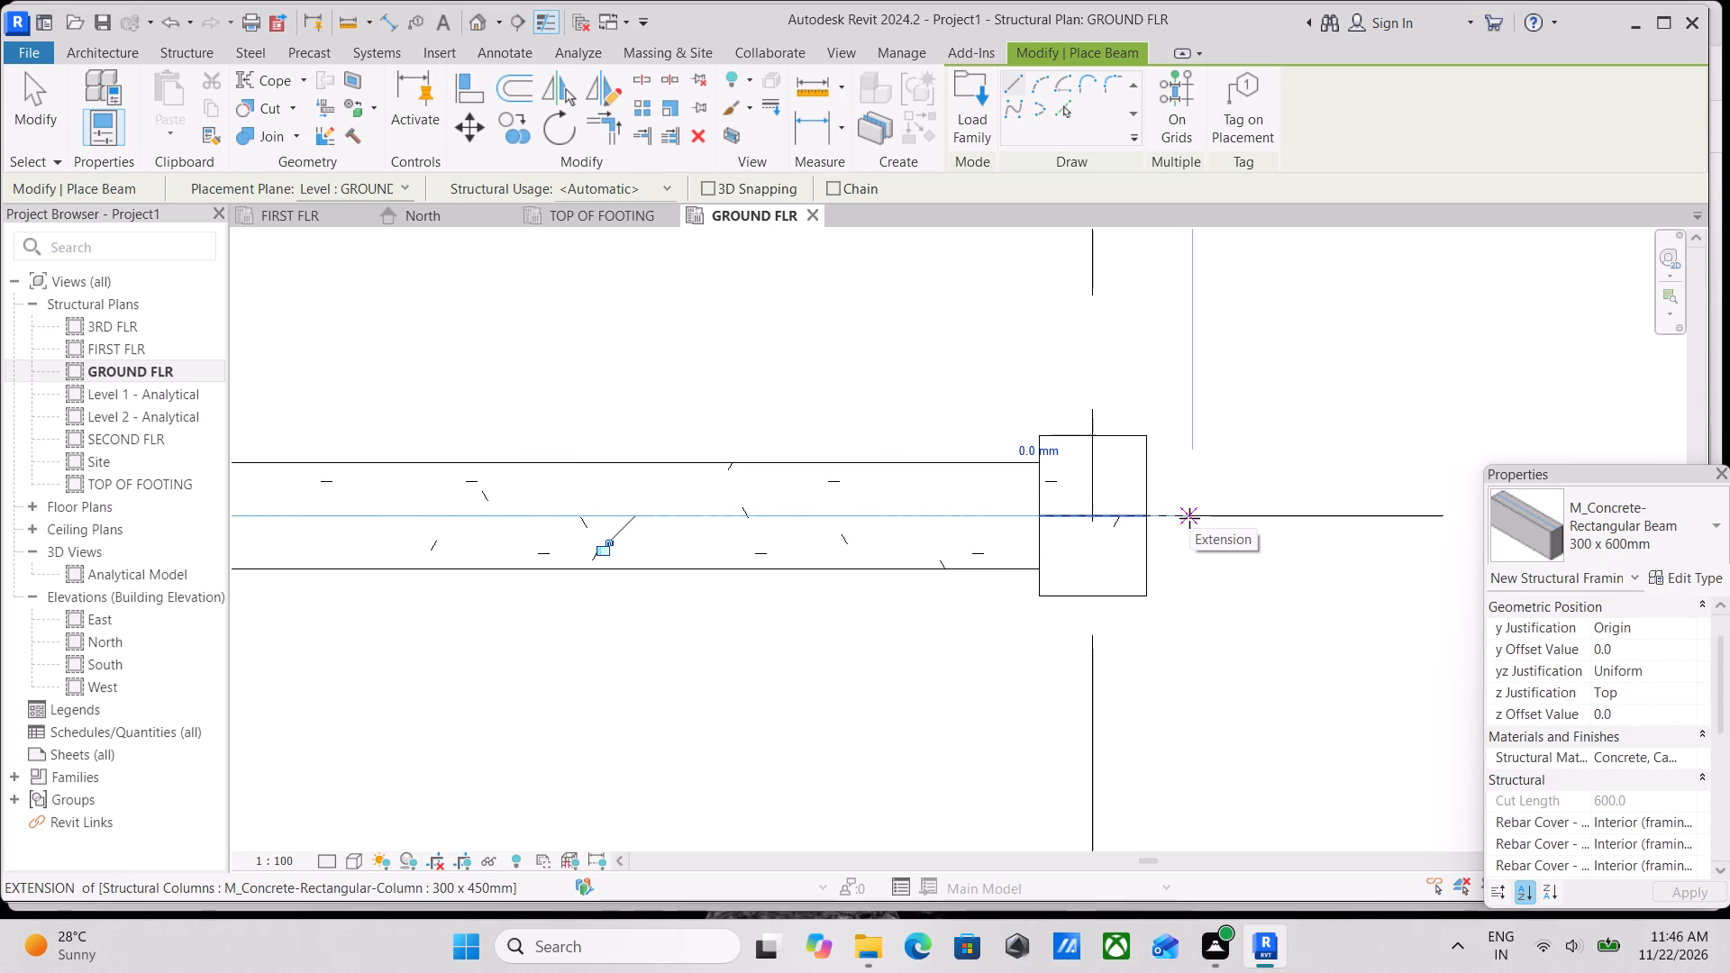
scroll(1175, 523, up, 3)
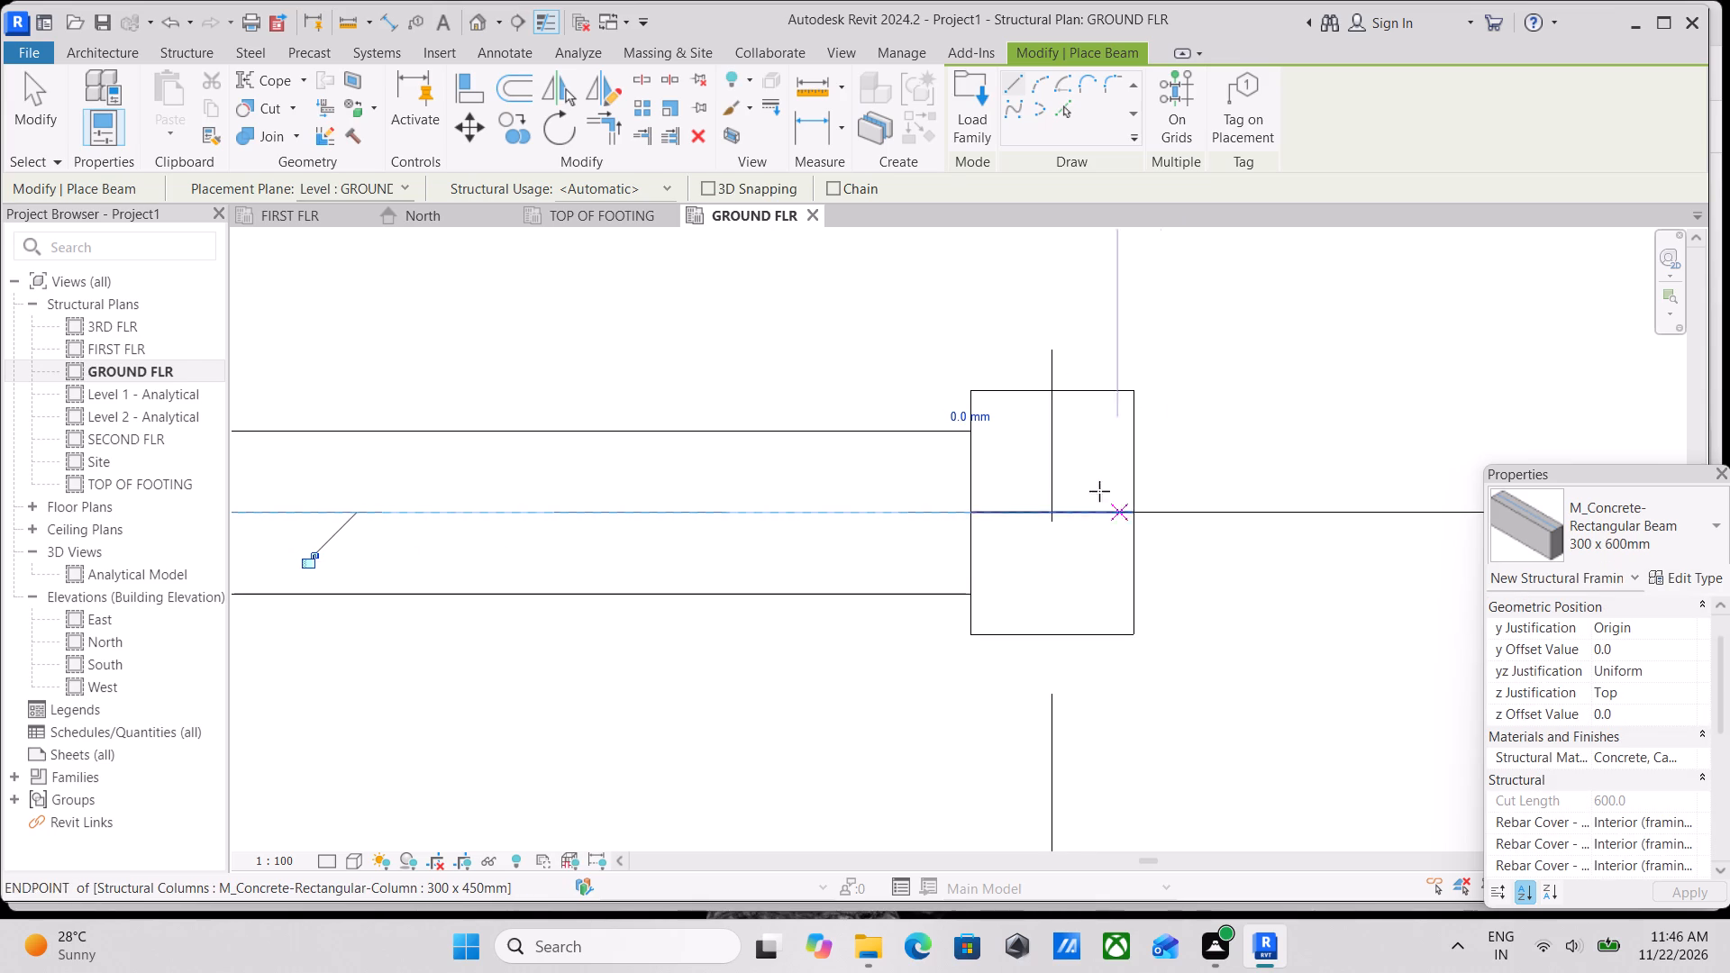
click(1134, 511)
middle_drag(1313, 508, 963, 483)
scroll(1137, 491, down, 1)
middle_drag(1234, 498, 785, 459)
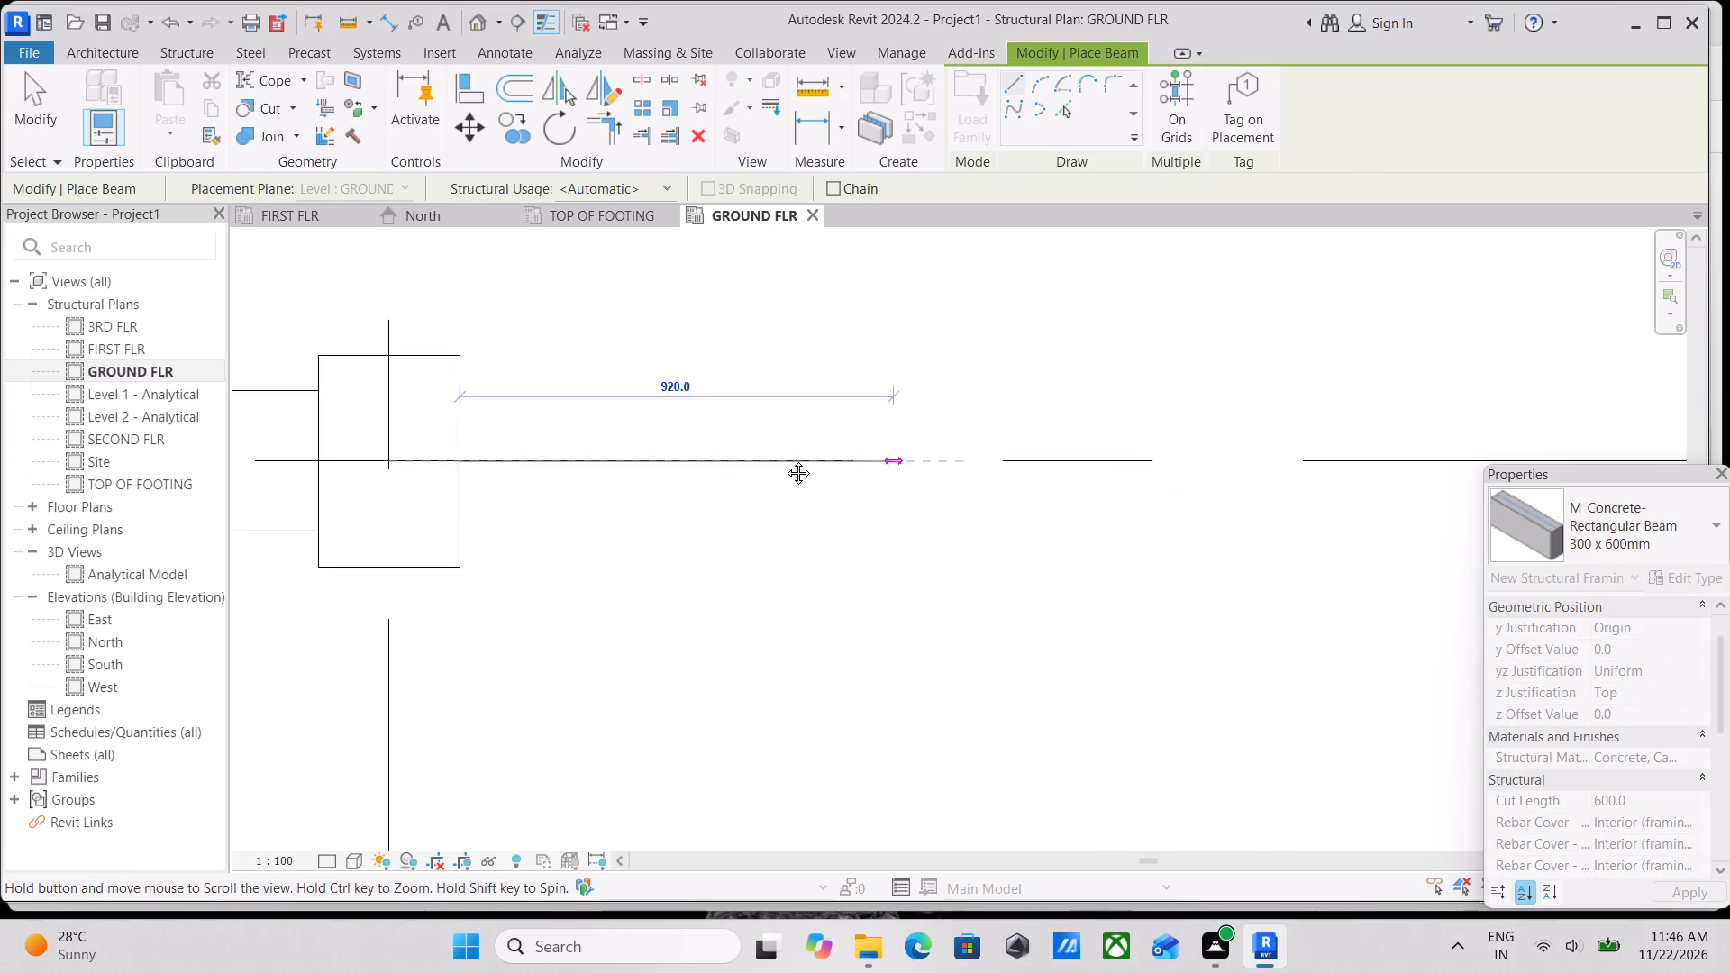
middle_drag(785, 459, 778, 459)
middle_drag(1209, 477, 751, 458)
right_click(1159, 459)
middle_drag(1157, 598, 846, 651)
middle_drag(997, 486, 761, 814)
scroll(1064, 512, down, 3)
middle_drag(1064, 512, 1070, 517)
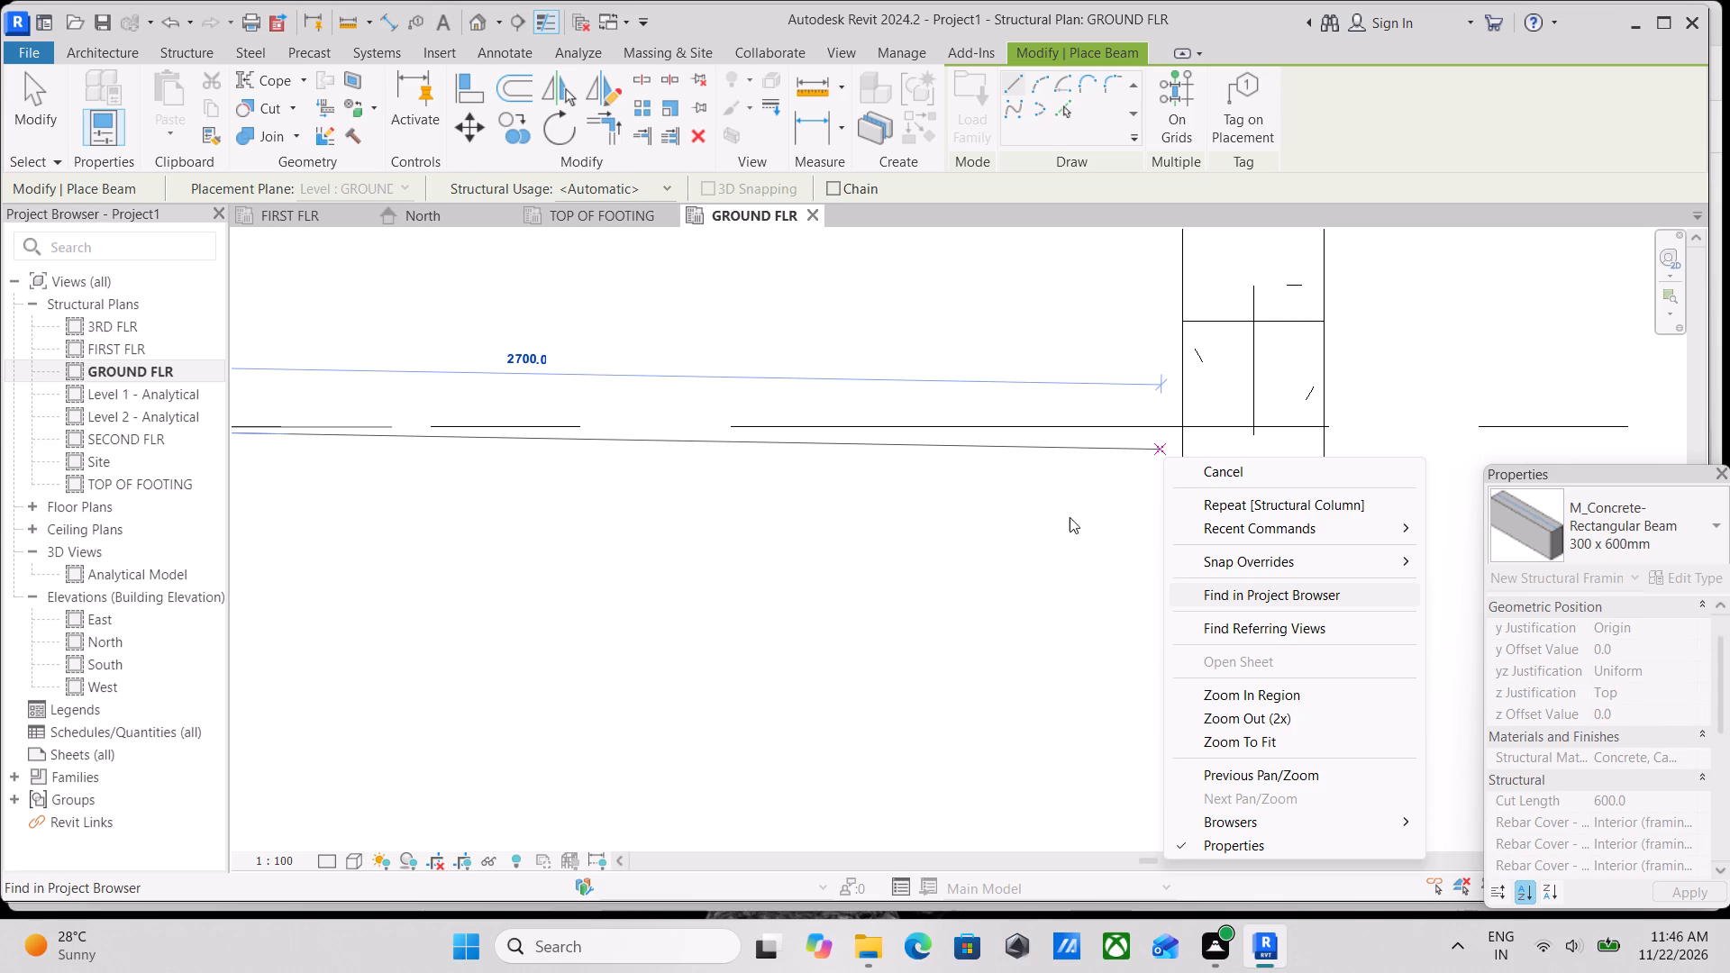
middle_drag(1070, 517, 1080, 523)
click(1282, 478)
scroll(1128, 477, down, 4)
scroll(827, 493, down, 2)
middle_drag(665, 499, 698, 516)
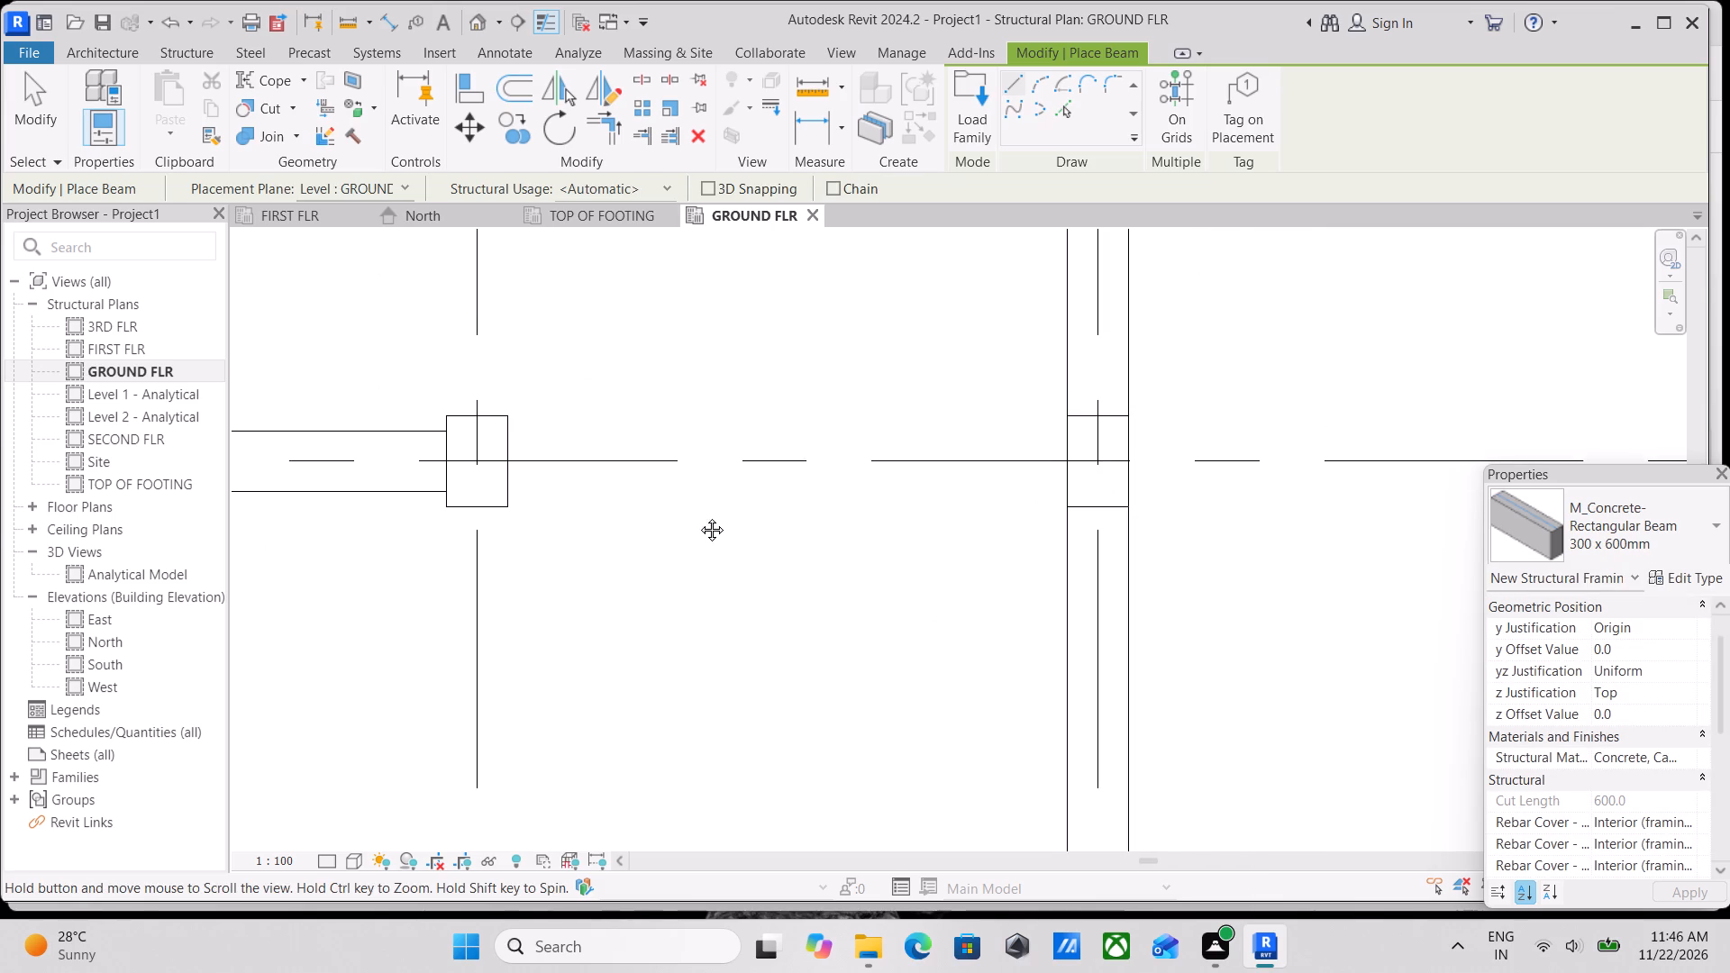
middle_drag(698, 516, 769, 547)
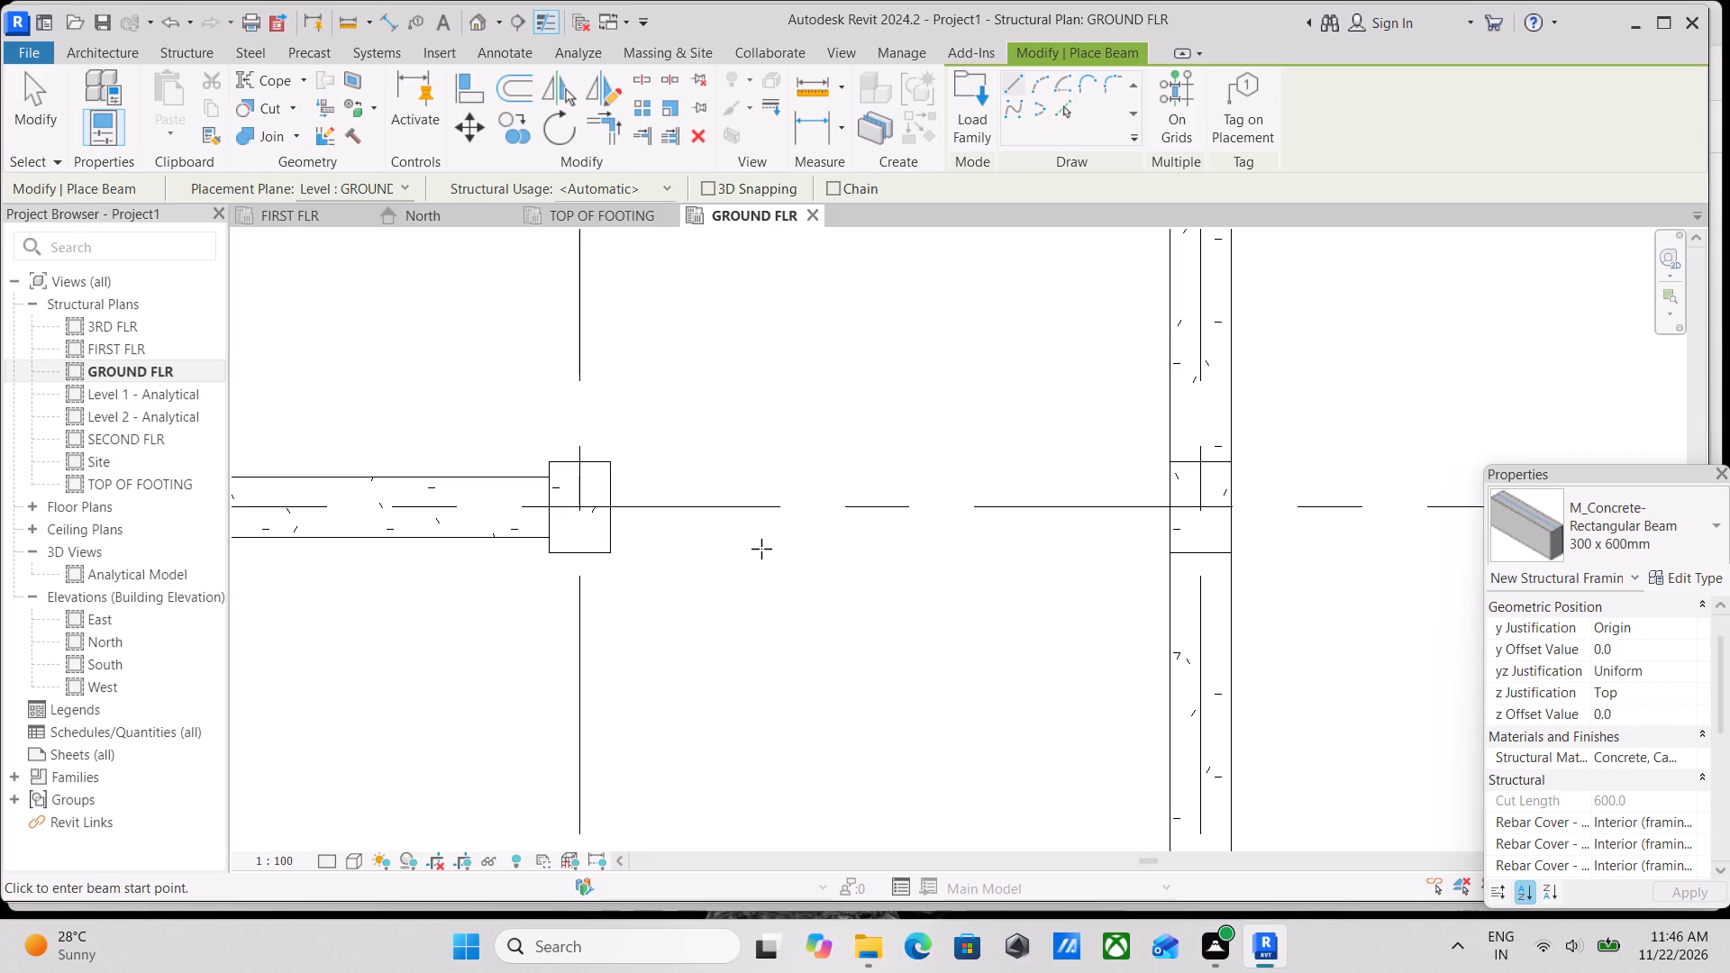
Add a 300 x 600mm concrete beam along grid 4 from the column at grid C to the column at grid D.
scroll(757, 549, up, 3)
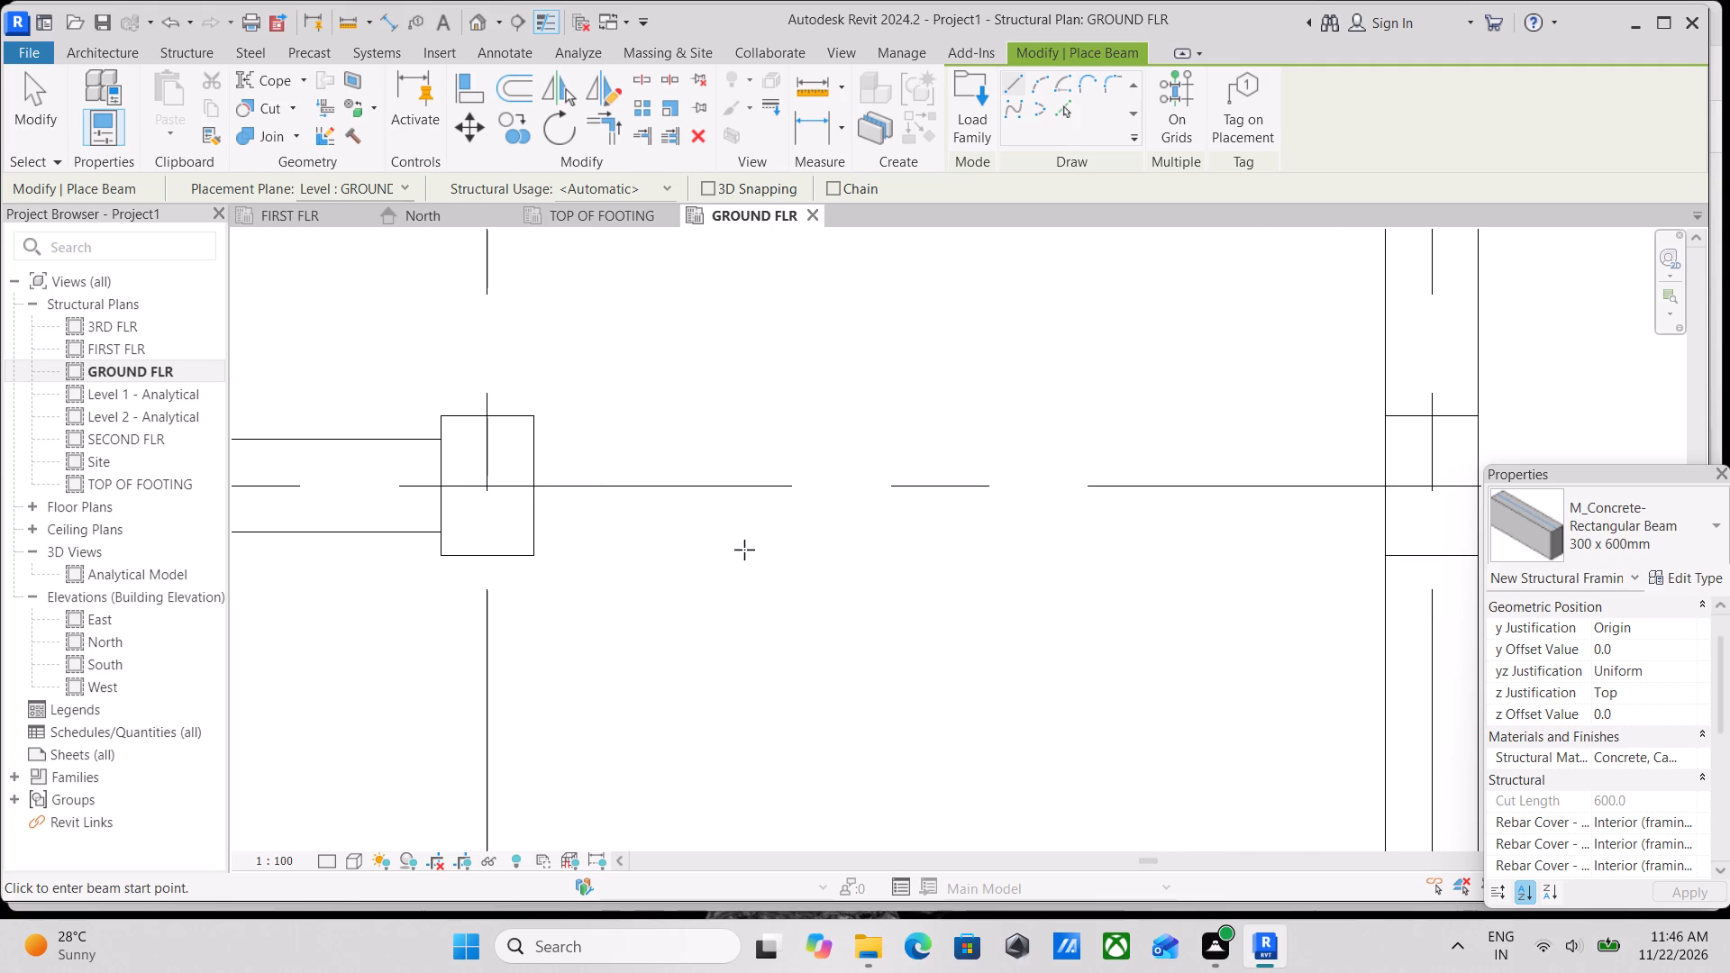
click(533, 492)
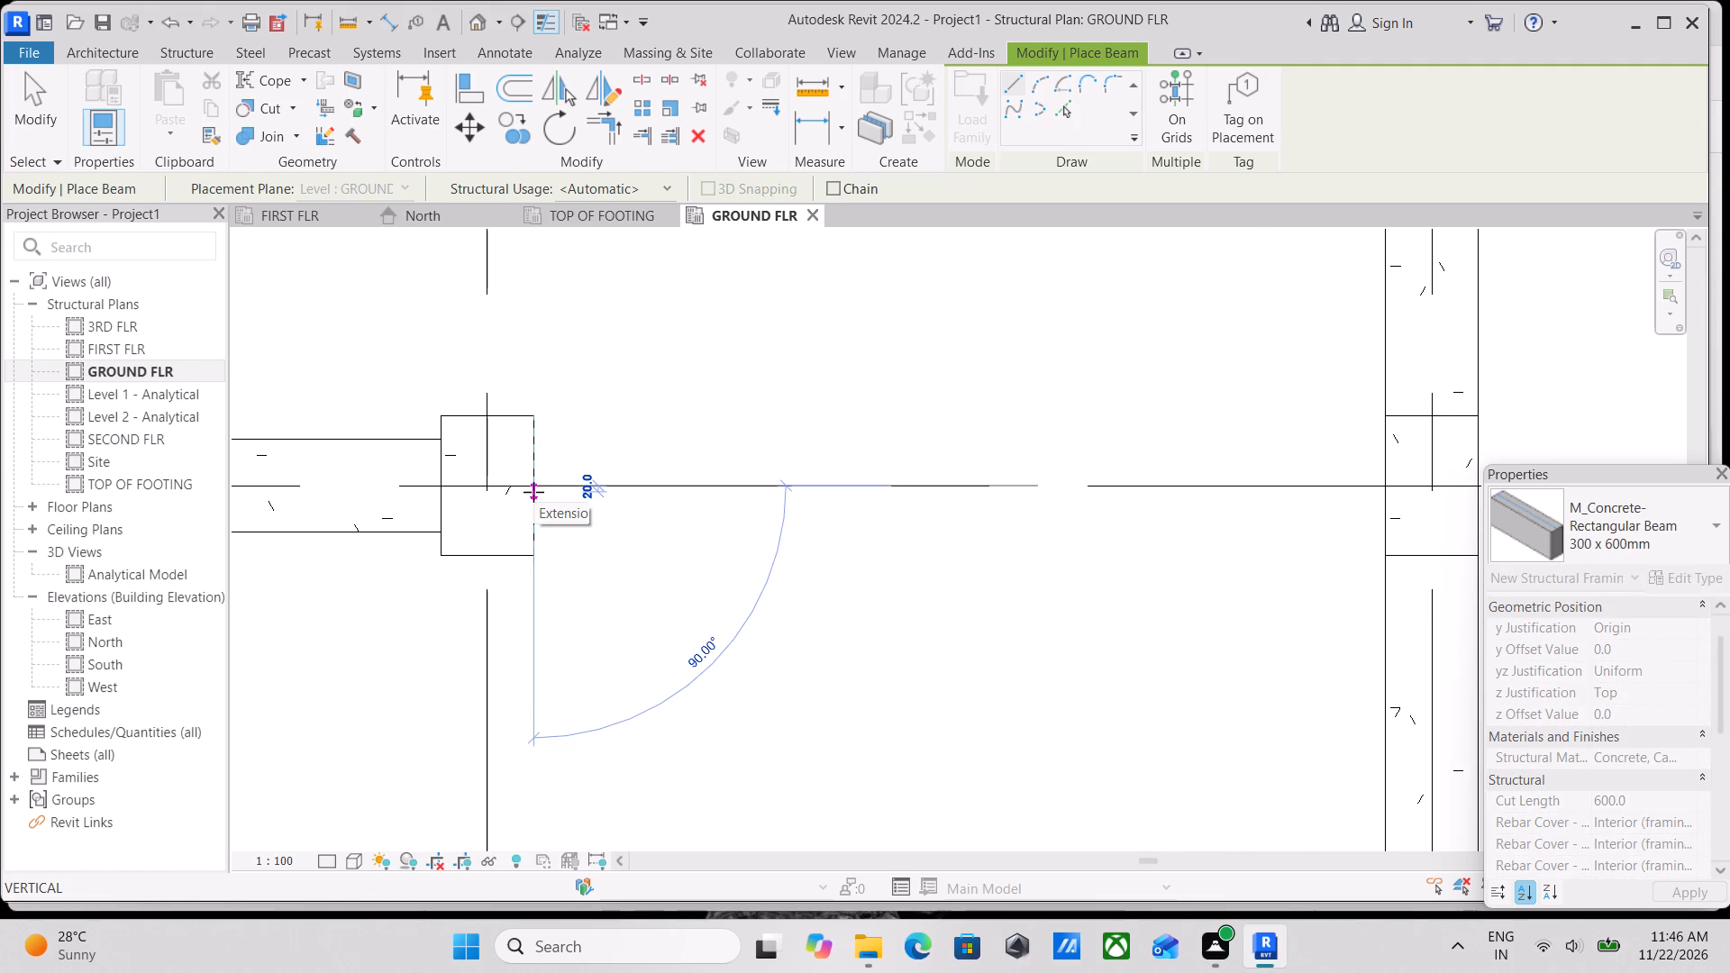
scroll(839, 483, down, 1)
middle_drag(839, 483, 778, 540)
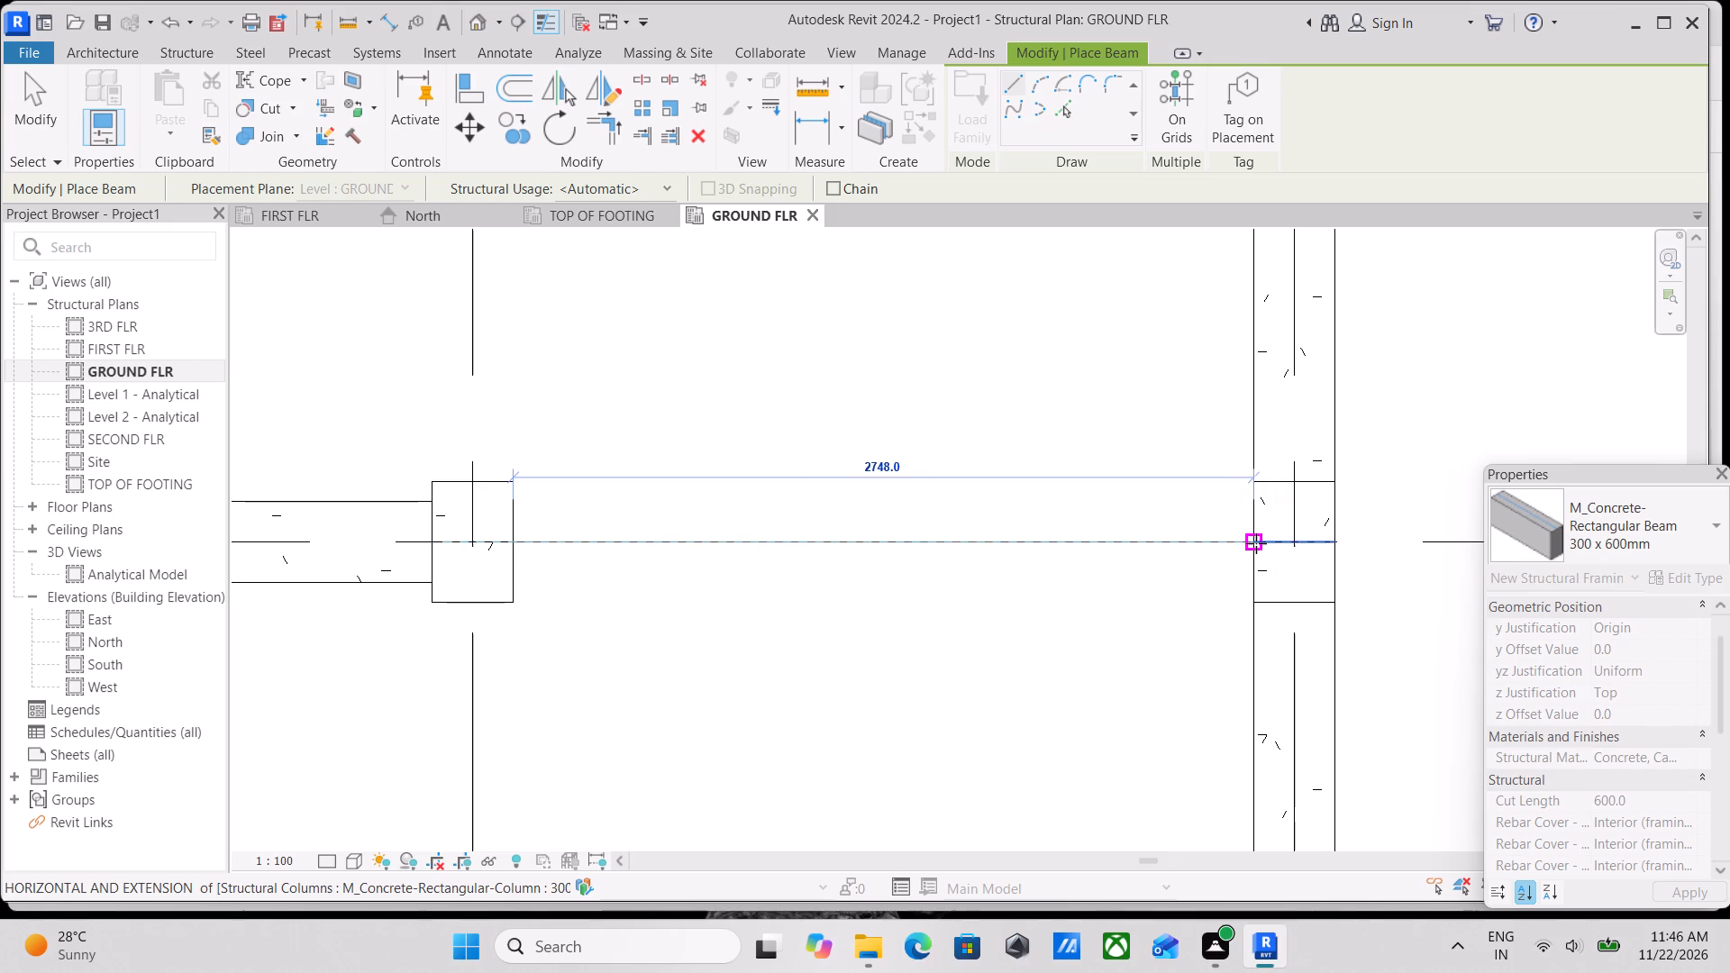
click(1256, 543)
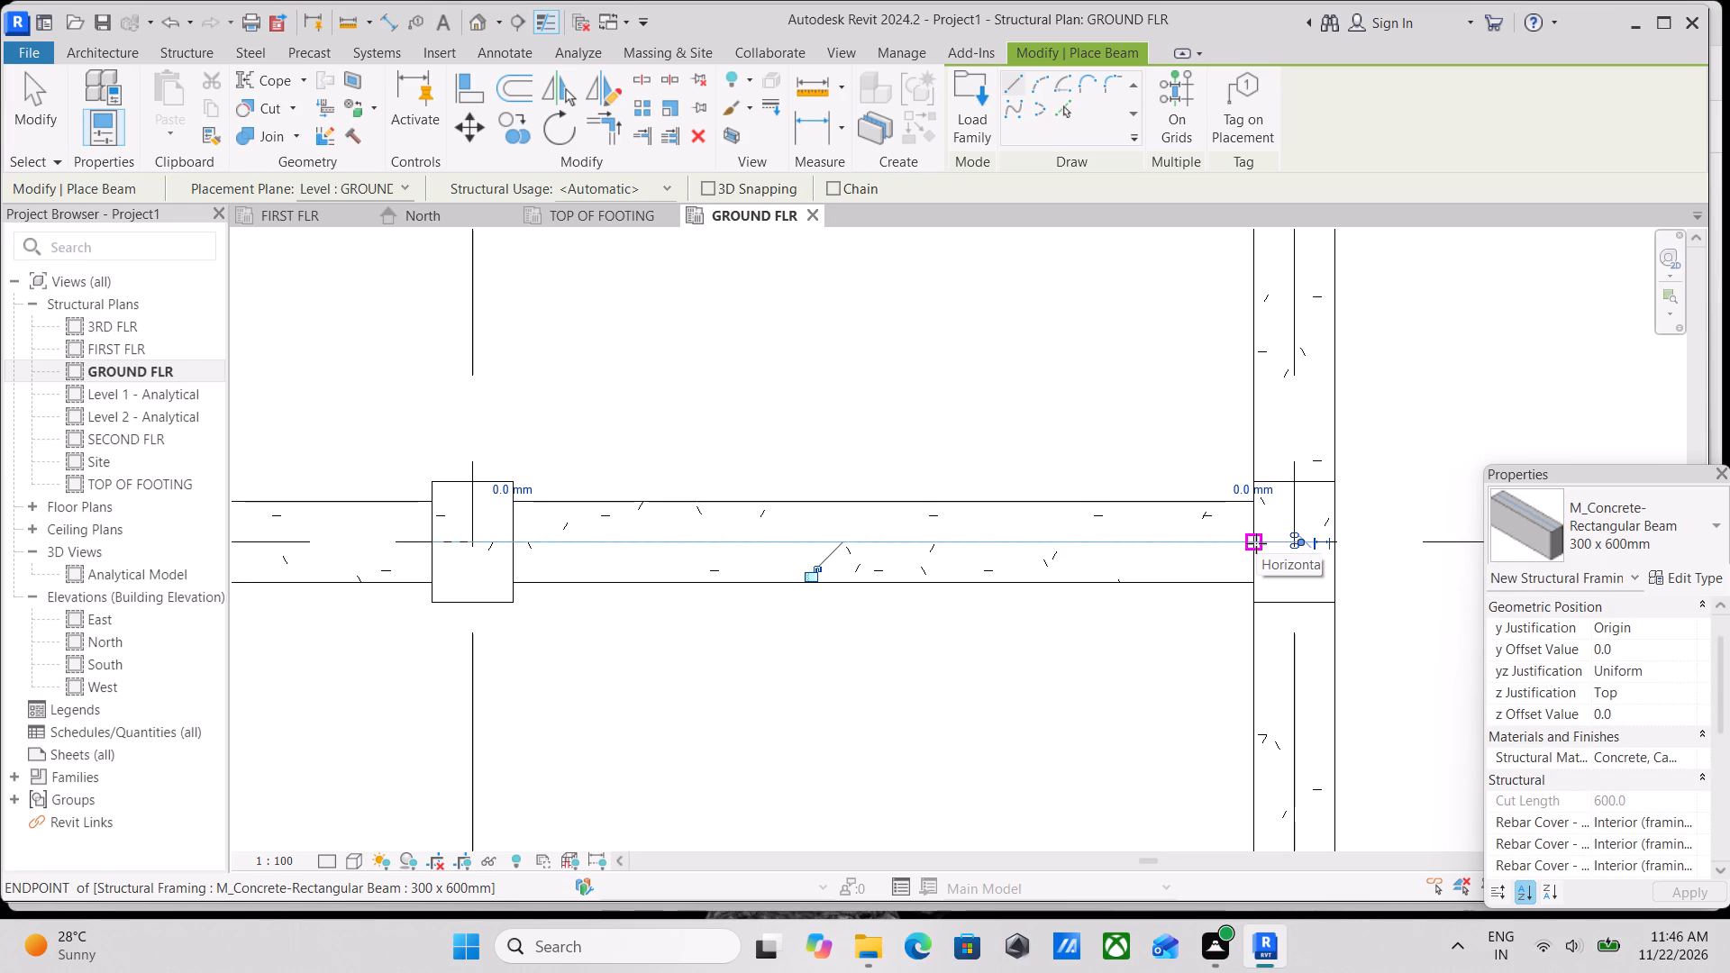
Add a 300 x 600mm concrete beam along grid B from the column at grid 1 to the column at grid 2.
scroll(1176, 546, down, 4)
scroll(987, 628, down, 6)
middle_drag(999, 620, 1321, 526)
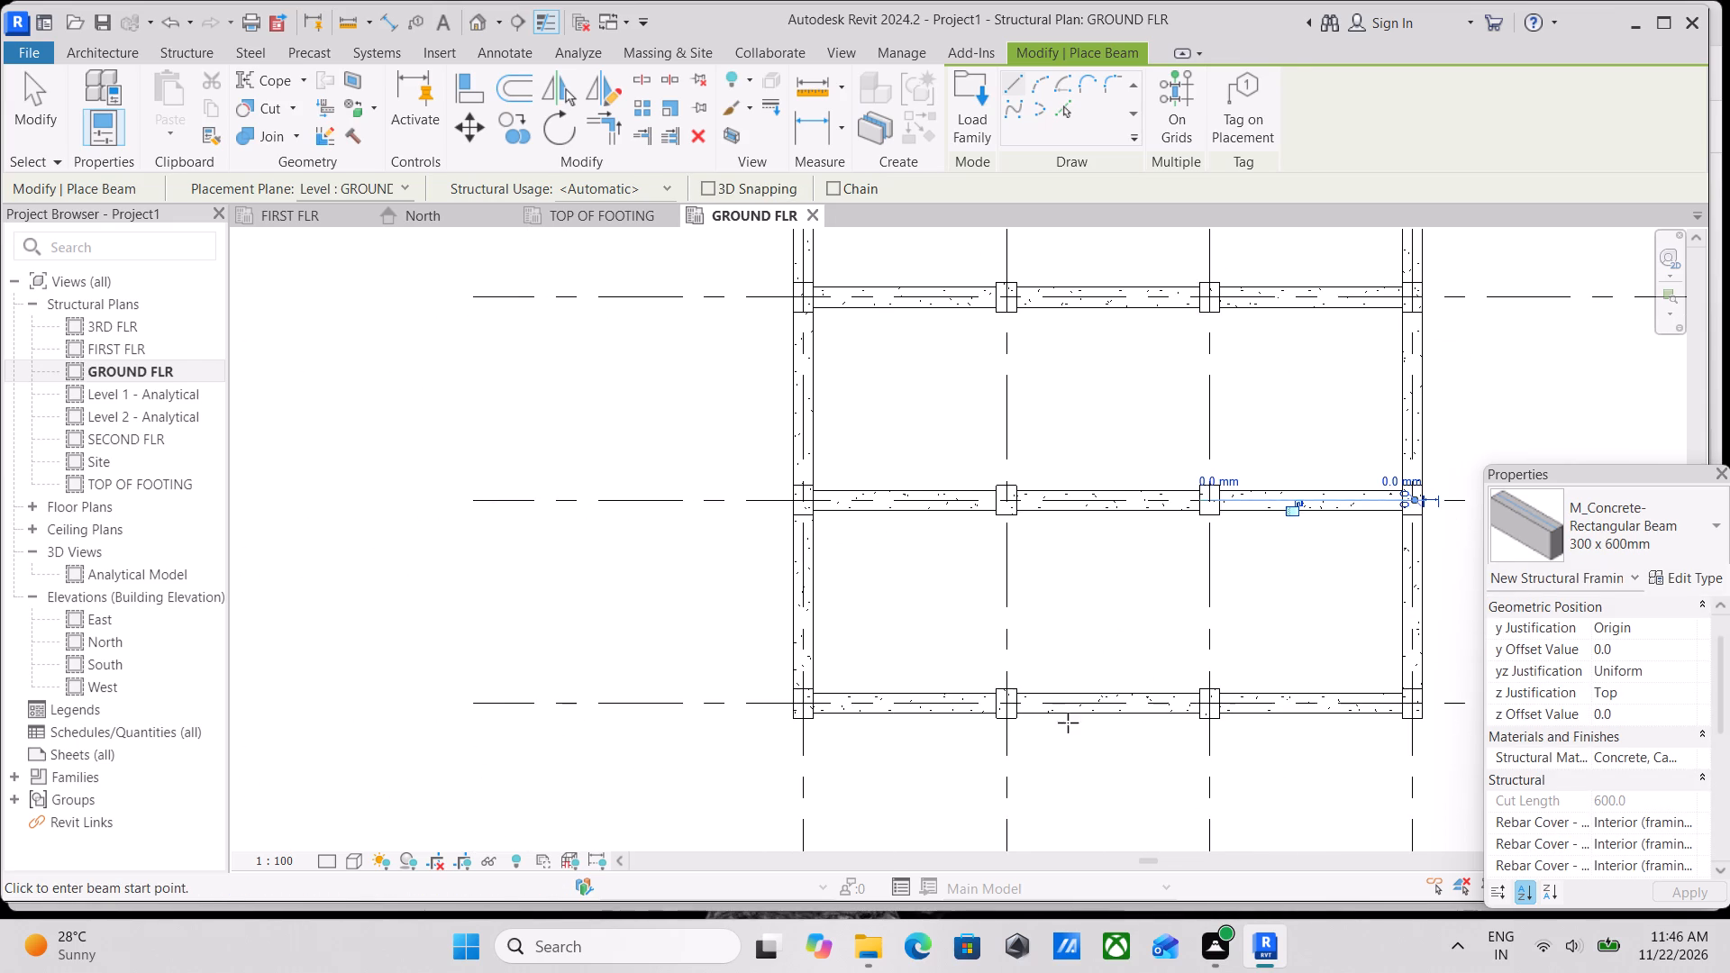
middle_drag(1030, 569, 1006, 744)
middle_drag(1018, 450, 1043, 776)
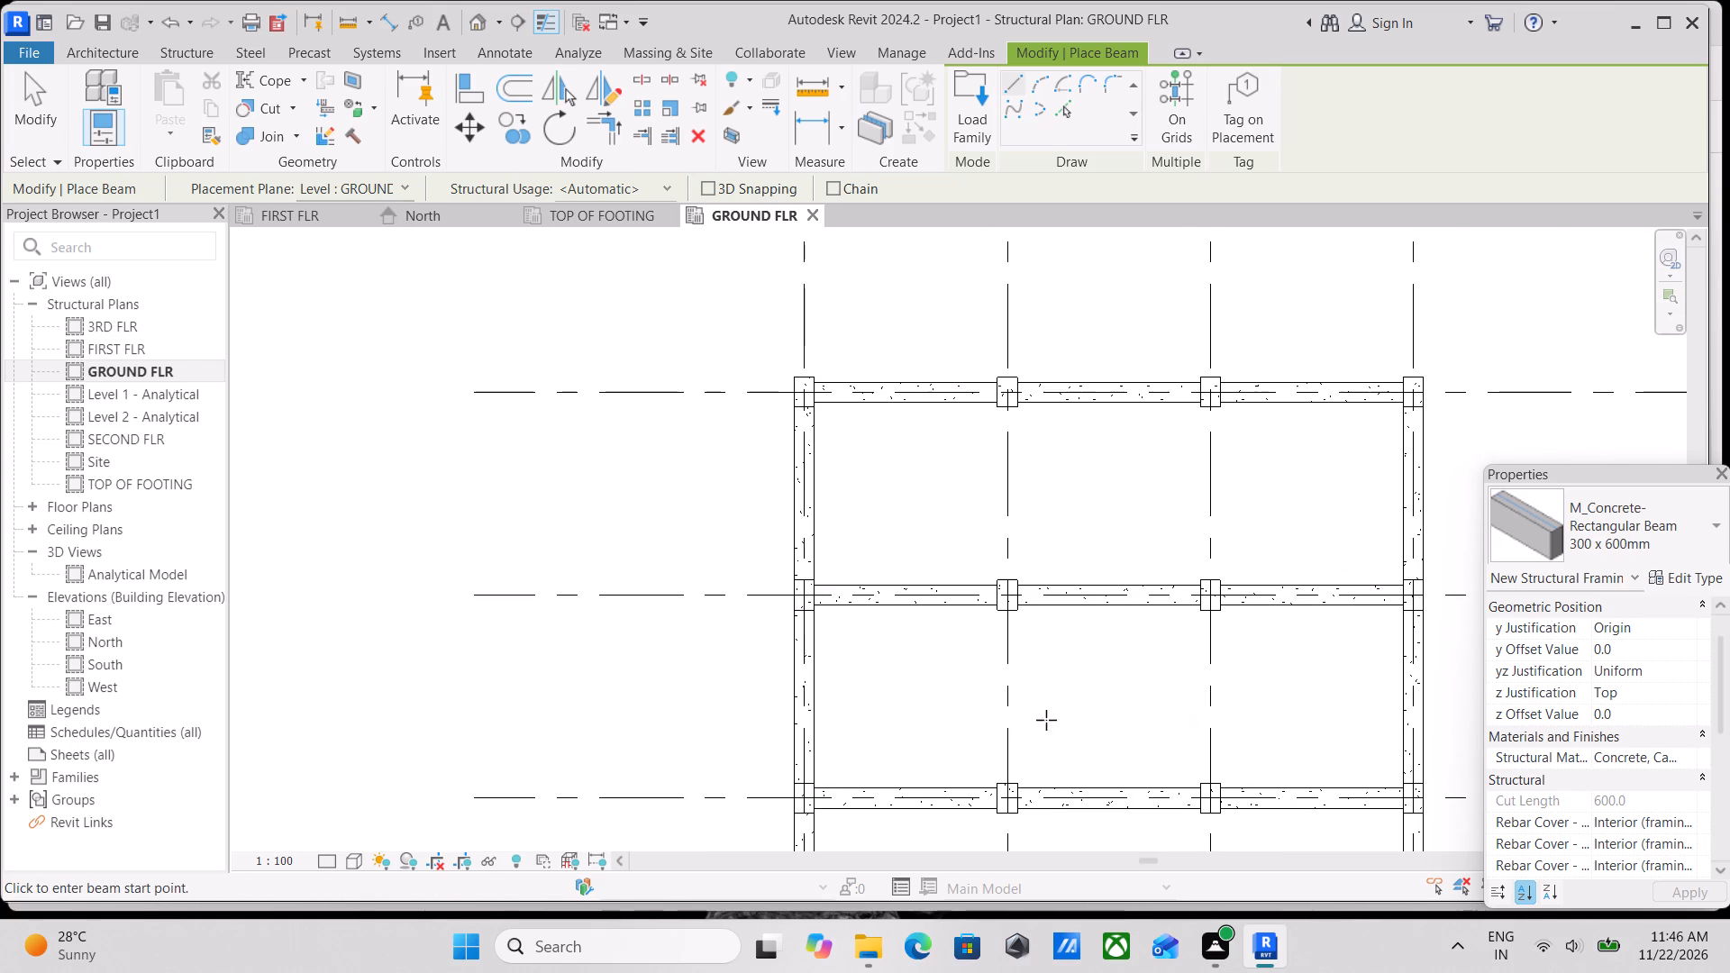
scroll(1059, 420, up, 3)
scroll(948, 386, up, 4)
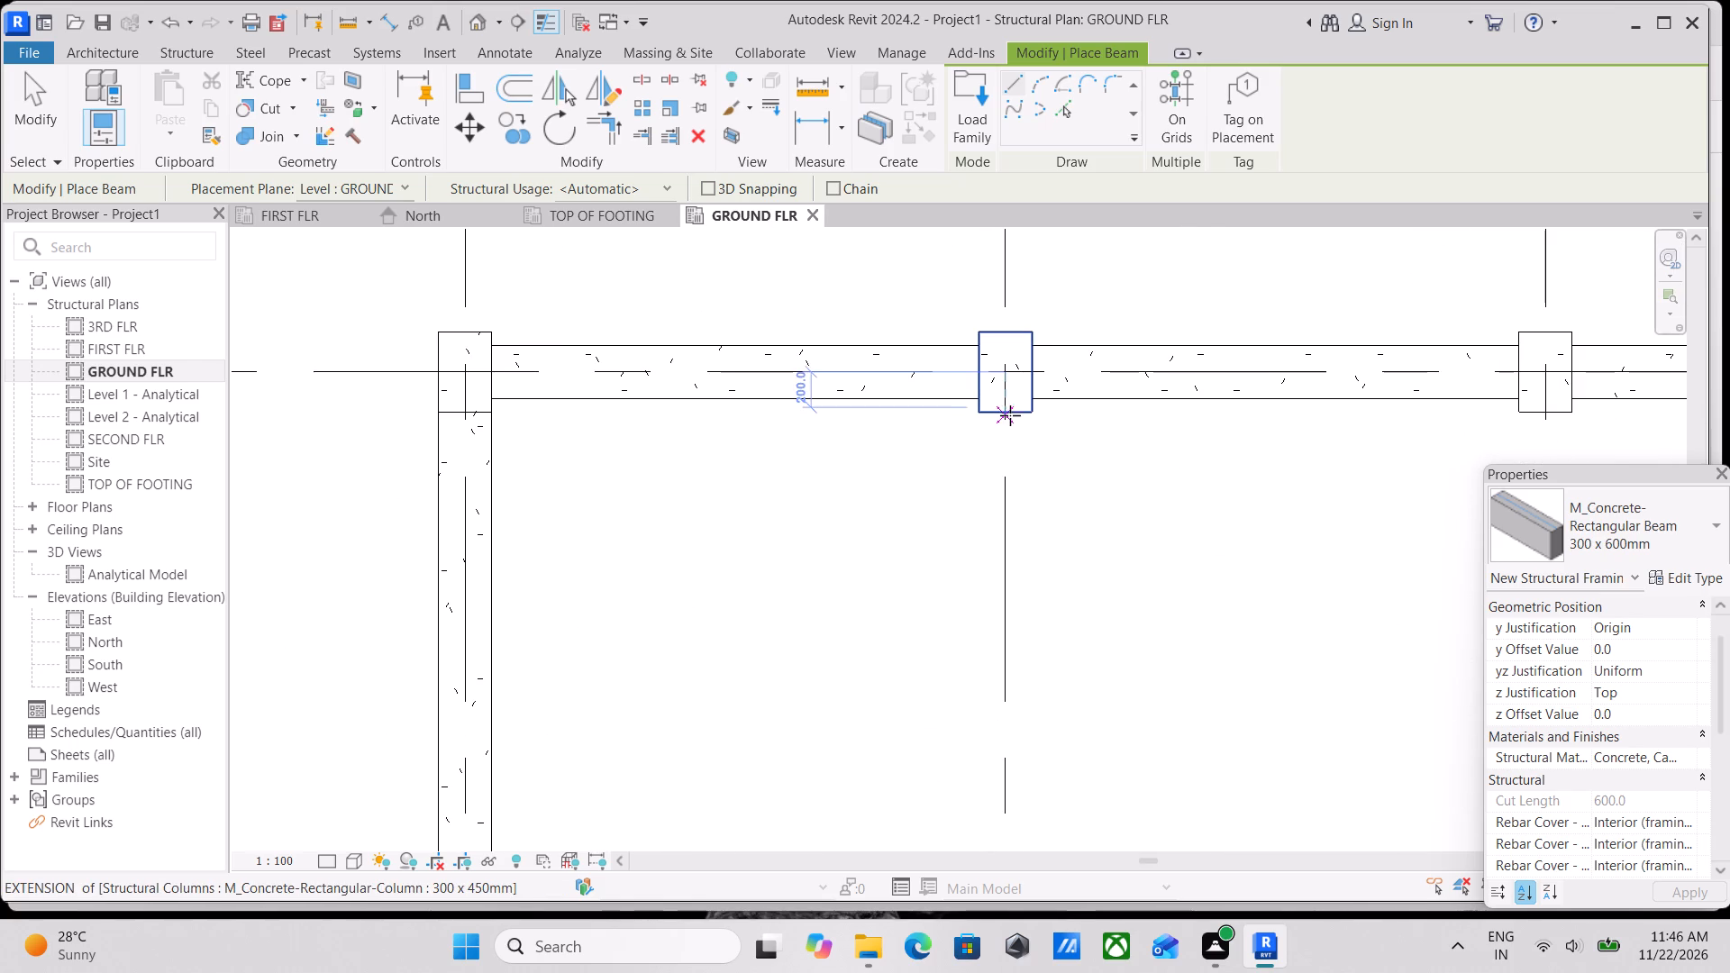
click(1003, 410)
middle_drag(993, 631, 1002, 439)
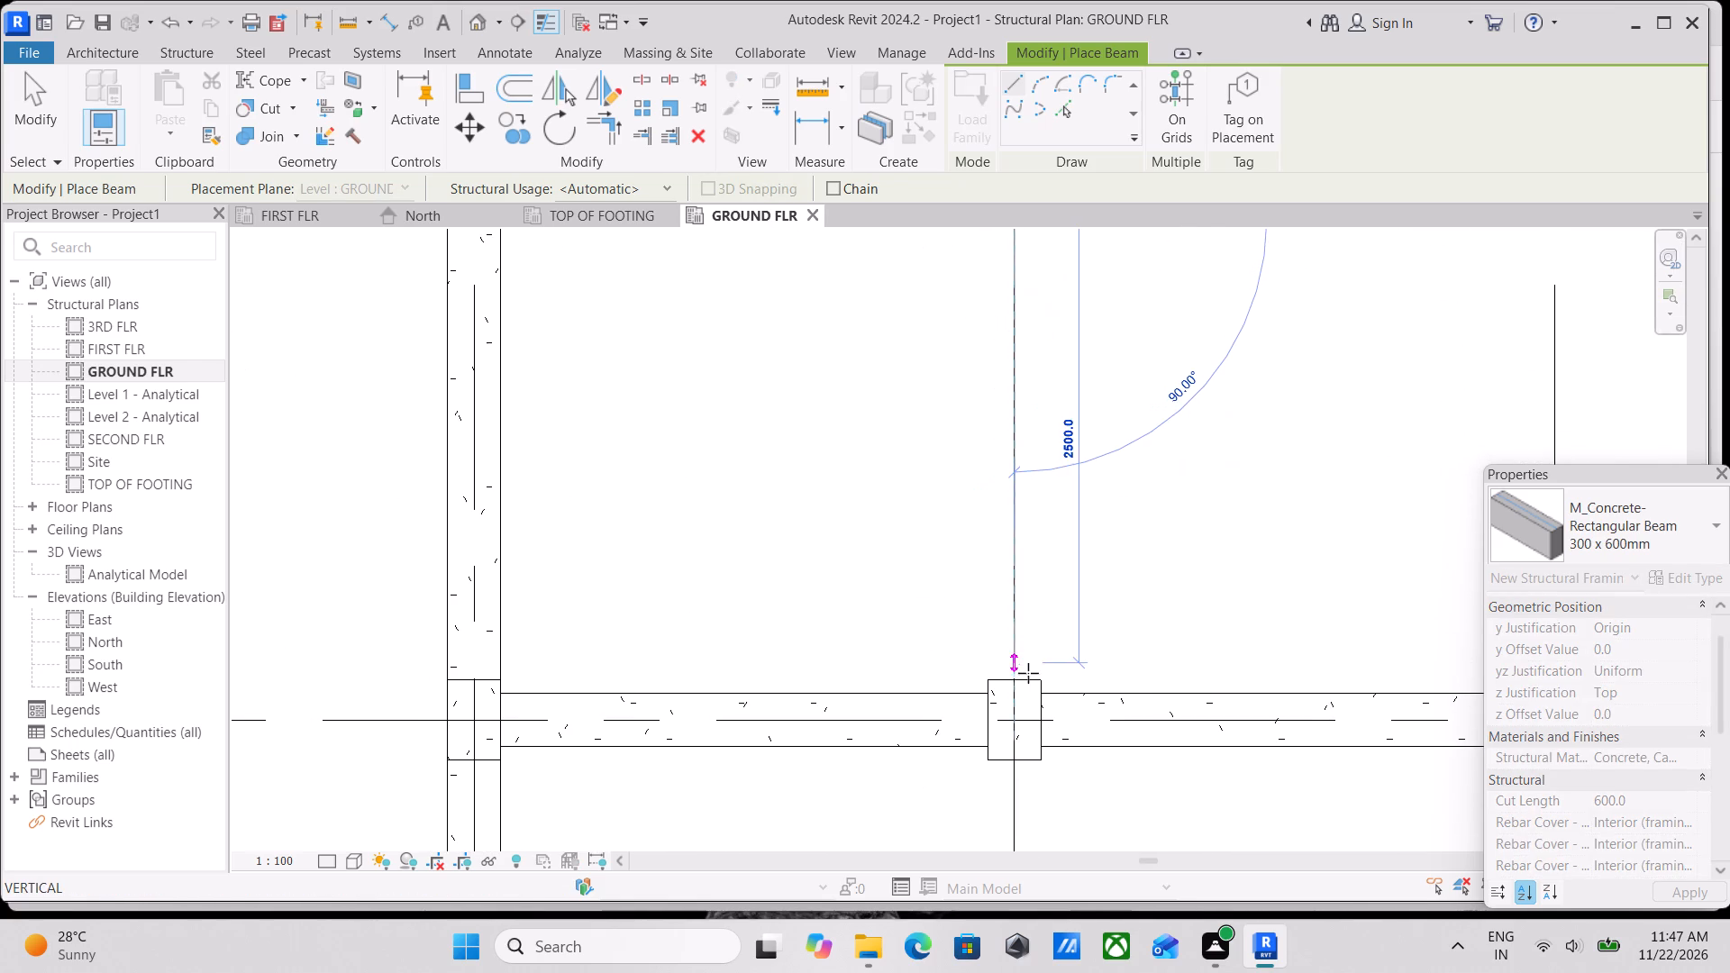
click(1023, 681)
Add a 300 x 600mm concrete beam along grid B from the column at grid 2 to the column at grid 3.
scroll(1087, 647, down, 3)
middle_drag(1087, 647, 1052, 551)
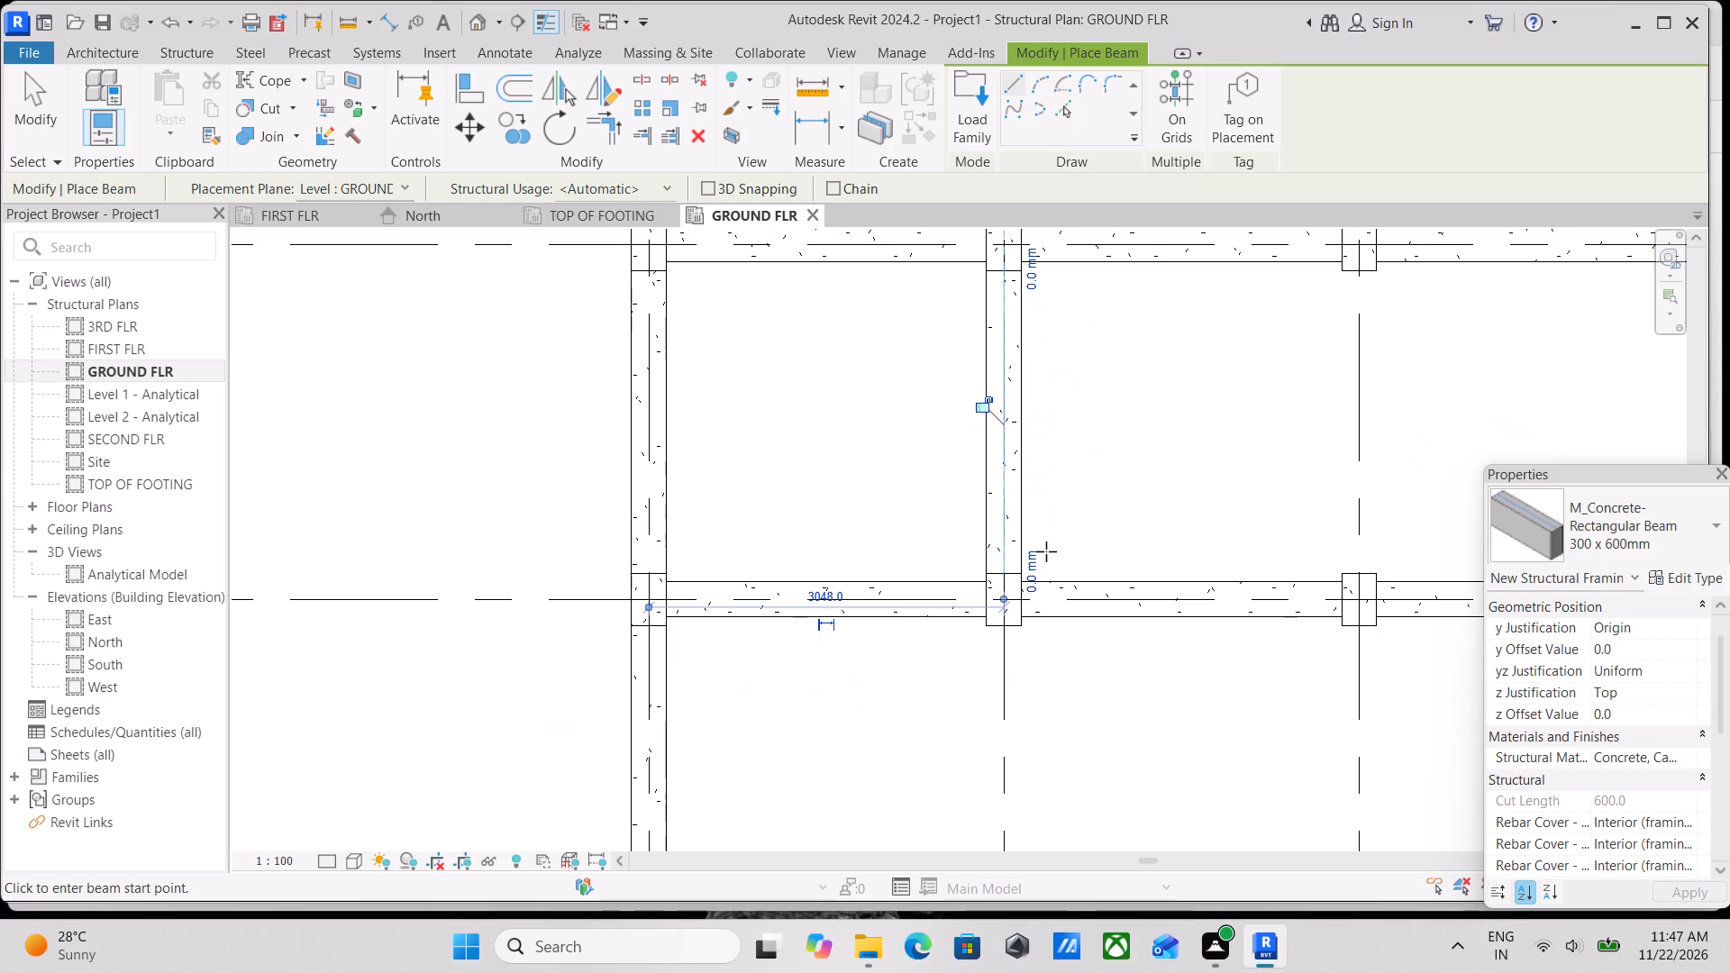
scroll(1061, 633, up, 6)
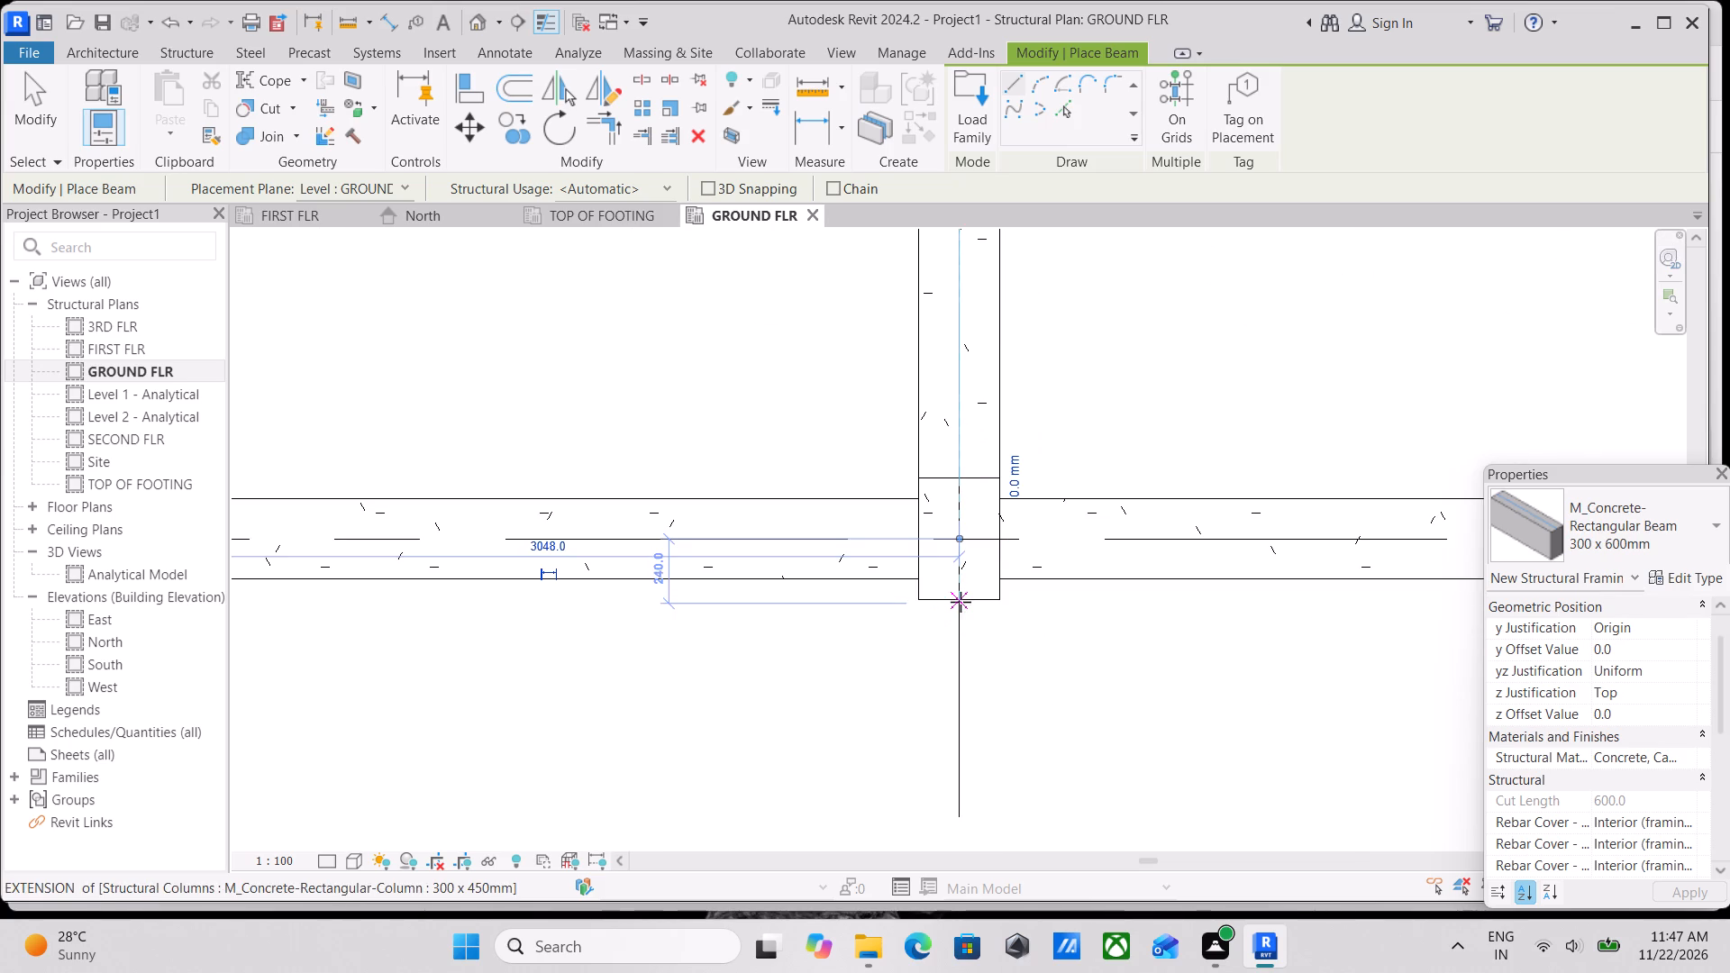
scroll(961, 603, up, 4)
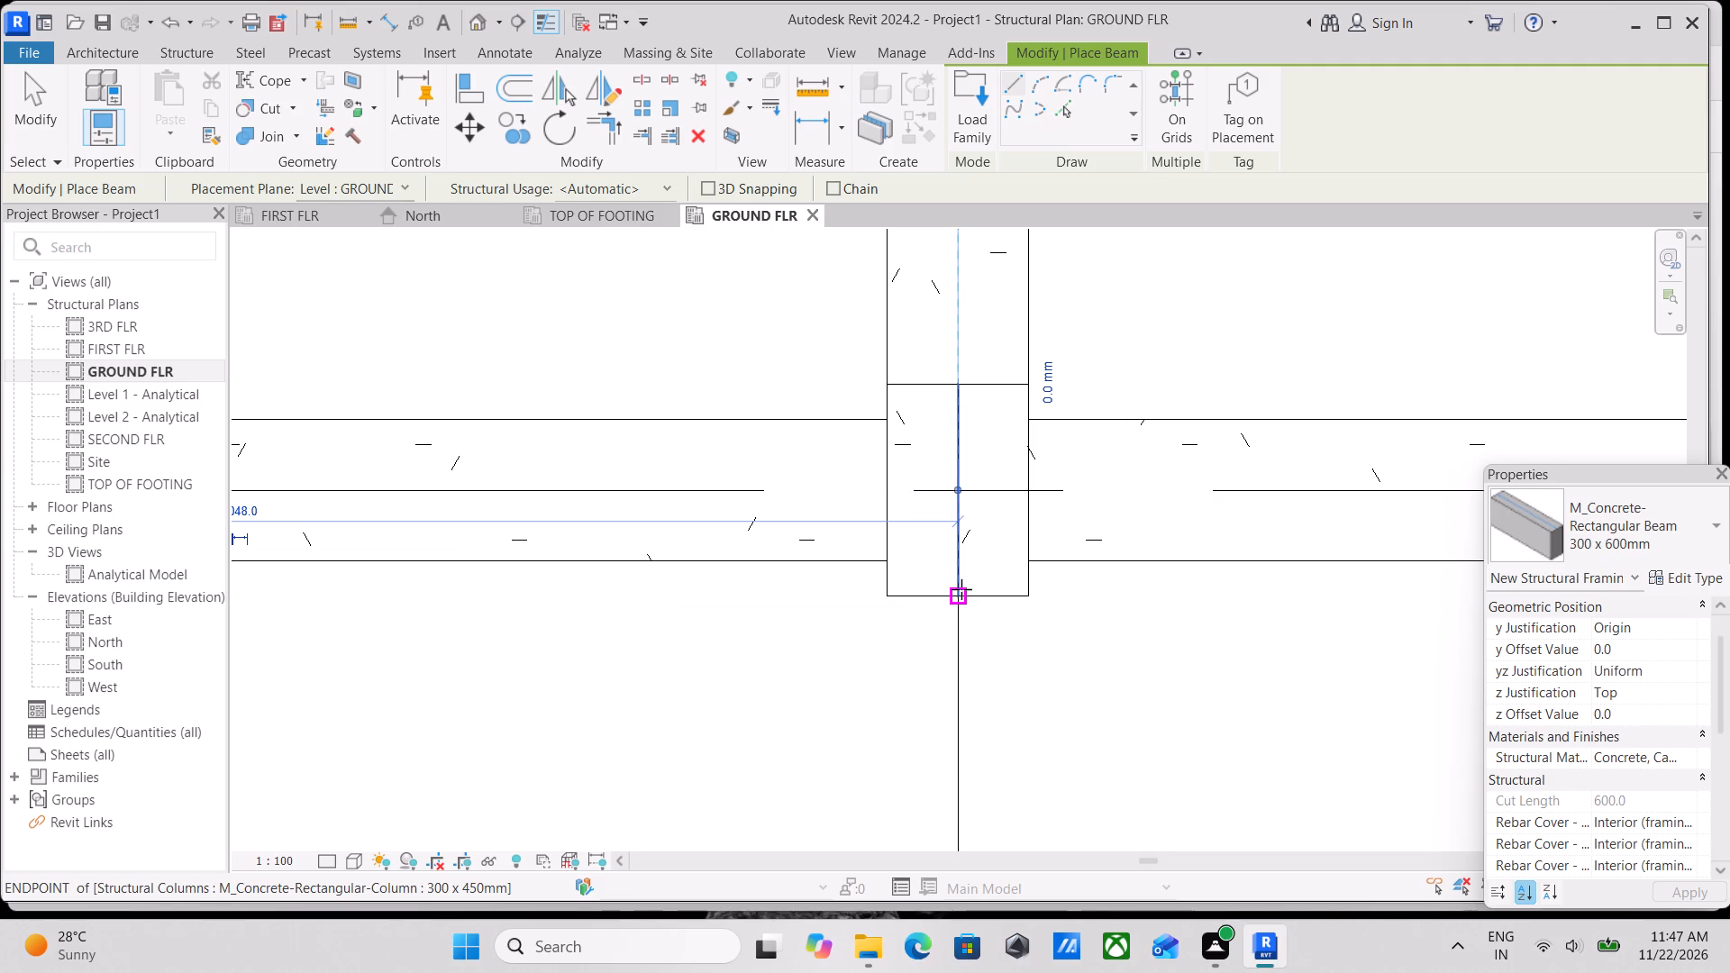
click(961, 589)
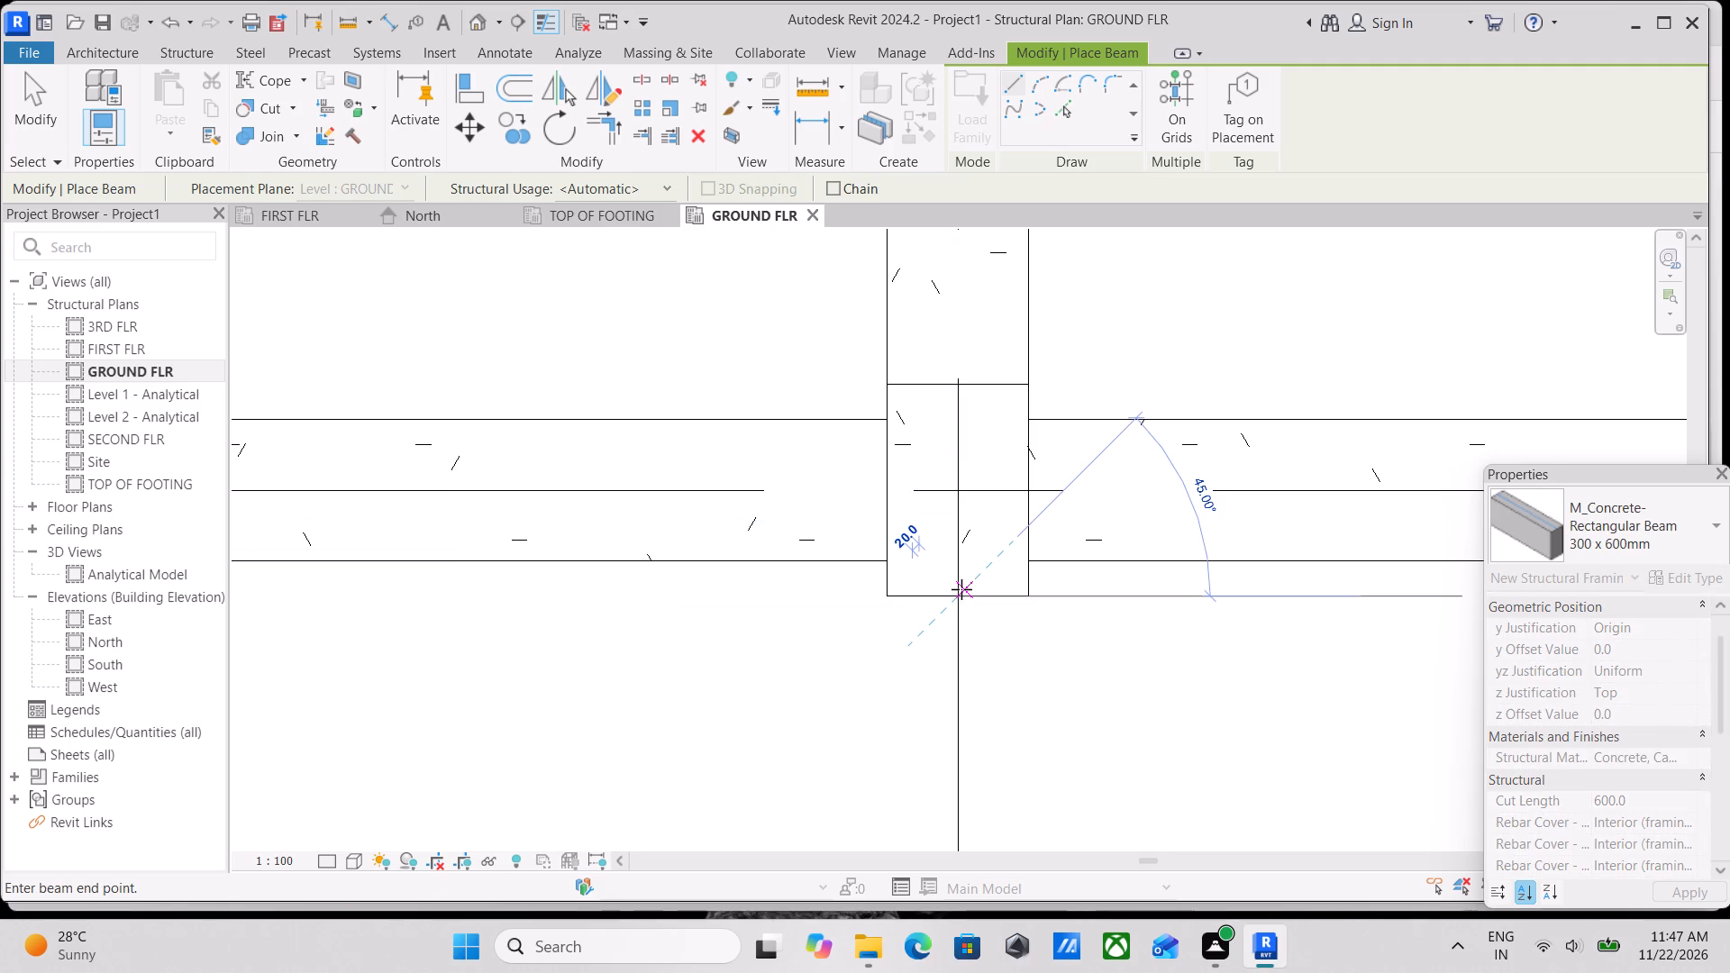
scroll(937, 673, down, 3)
middle_drag(935, 674, 962, 443)
scroll(961, 443, down, 1)
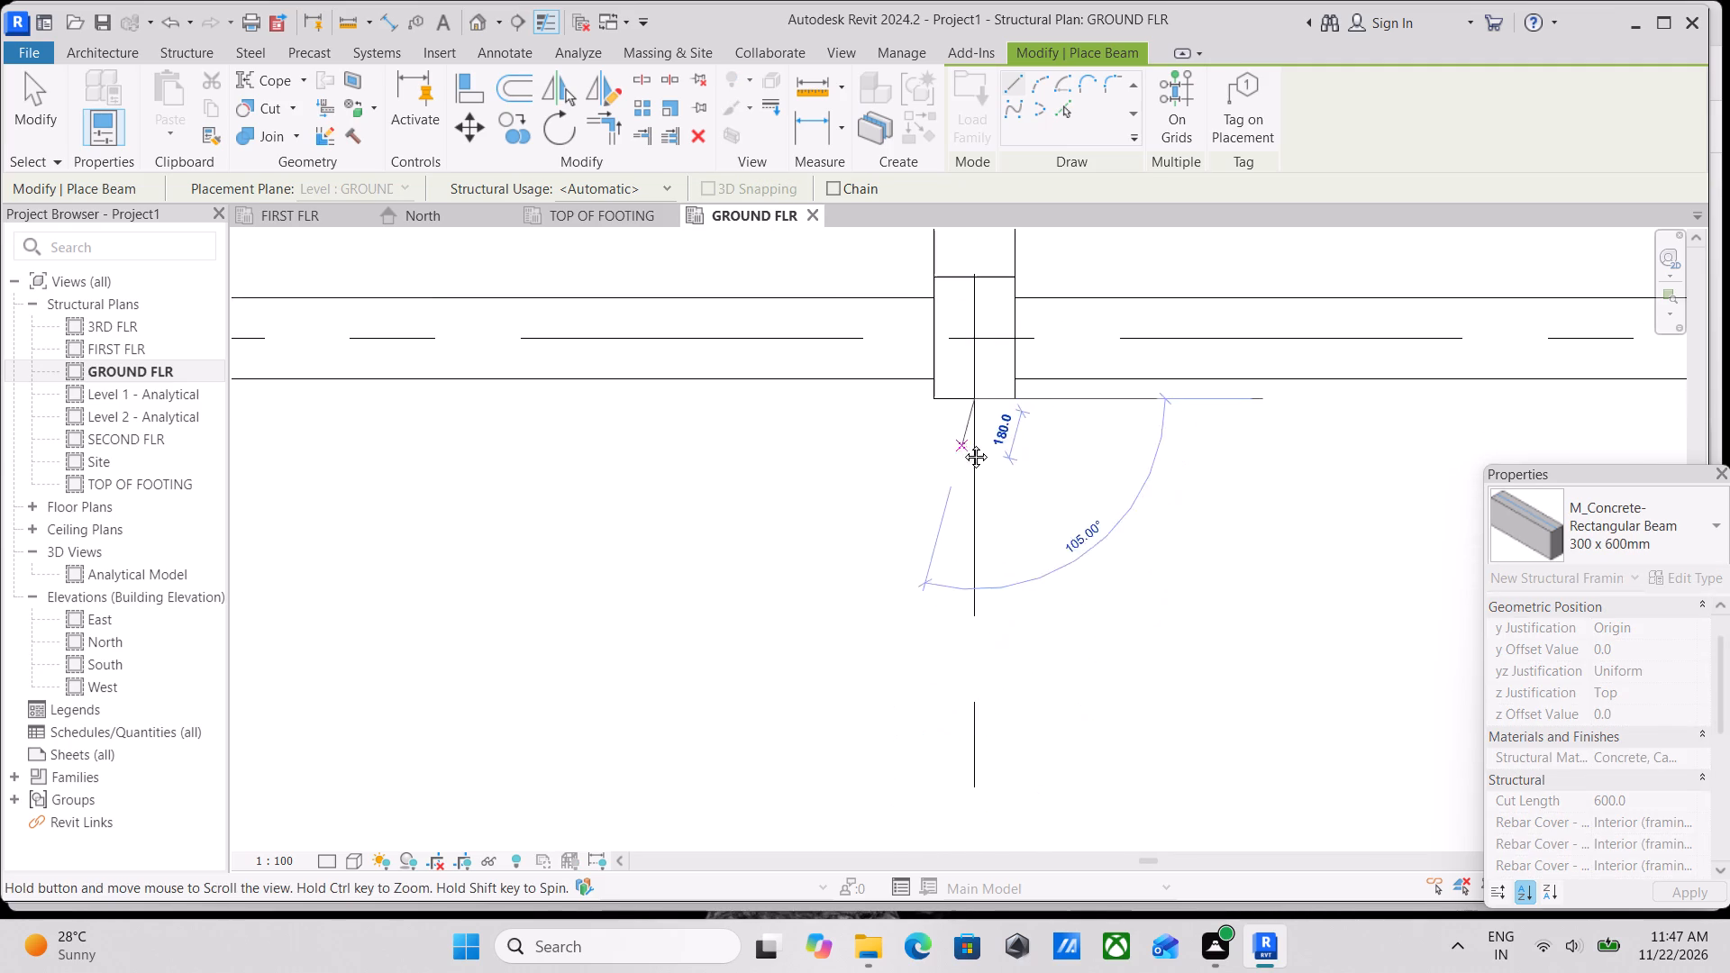
middle_drag(962, 443, 964, 443)
scroll(1002, 732, down, 3)
middle_drag(1002, 732, 1010, 488)
scroll(983, 645, down, 2)
middle_drag(983, 645, 986, 590)
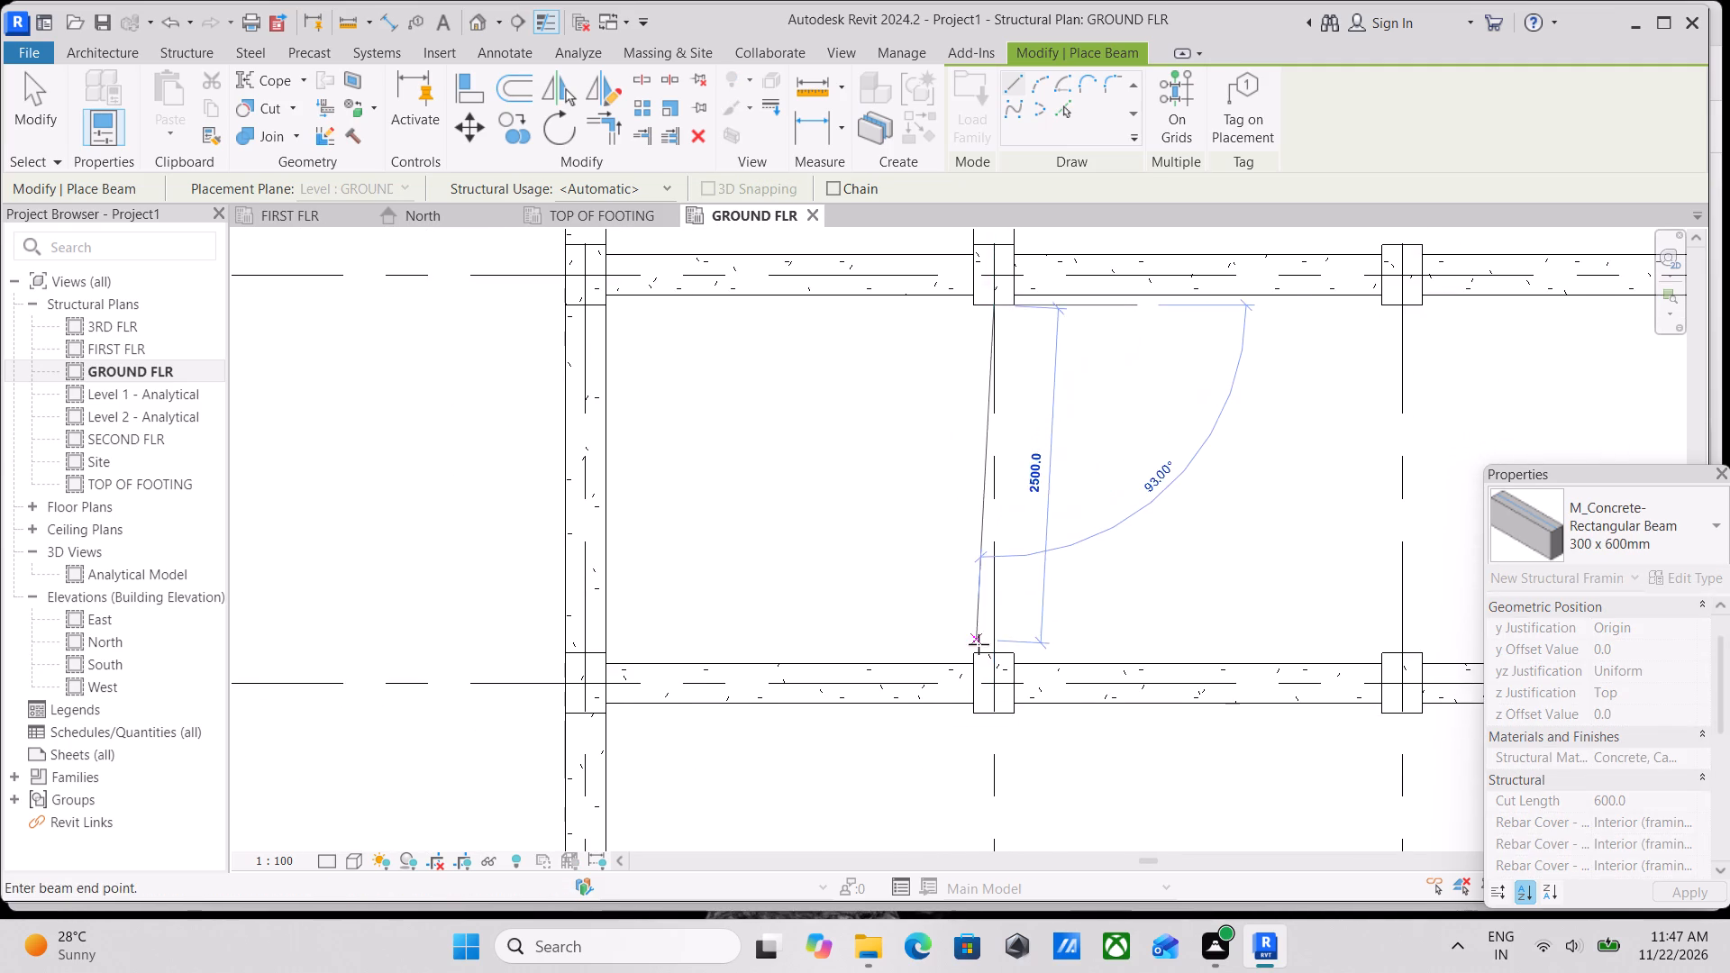
click(995, 657)
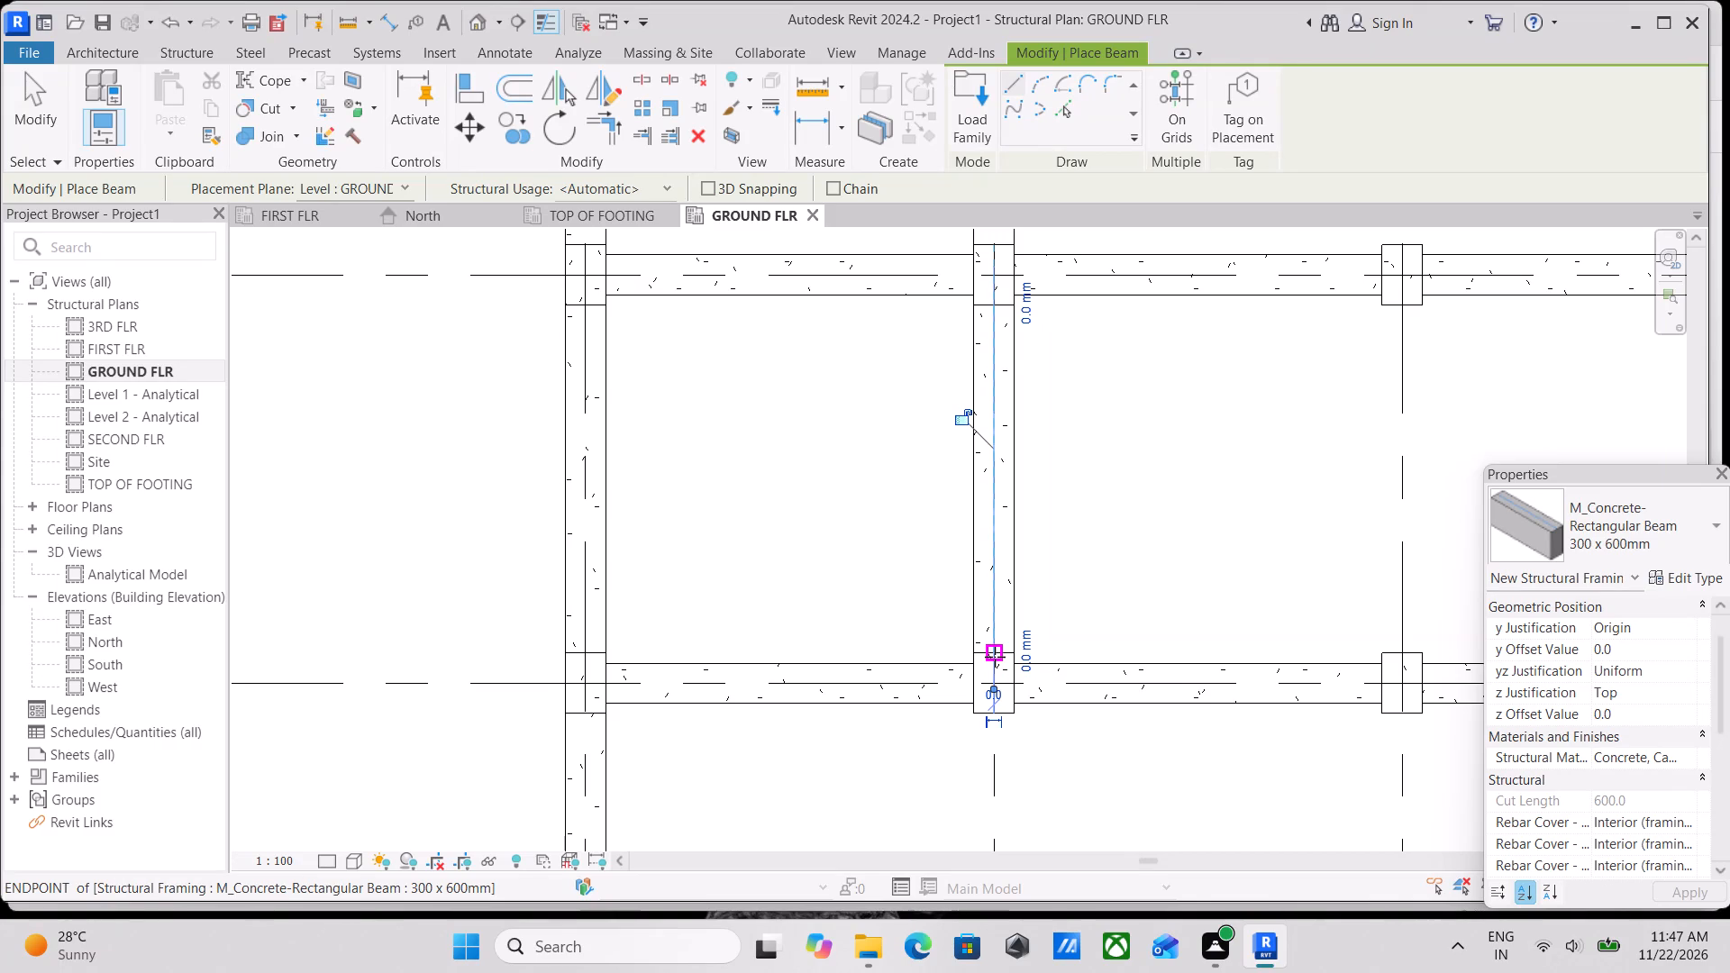
Add a 300 x 600mm concrete beam along grid B from the column at grid 3 to the column at grid 4.
scroll(995, 657, down, 2)
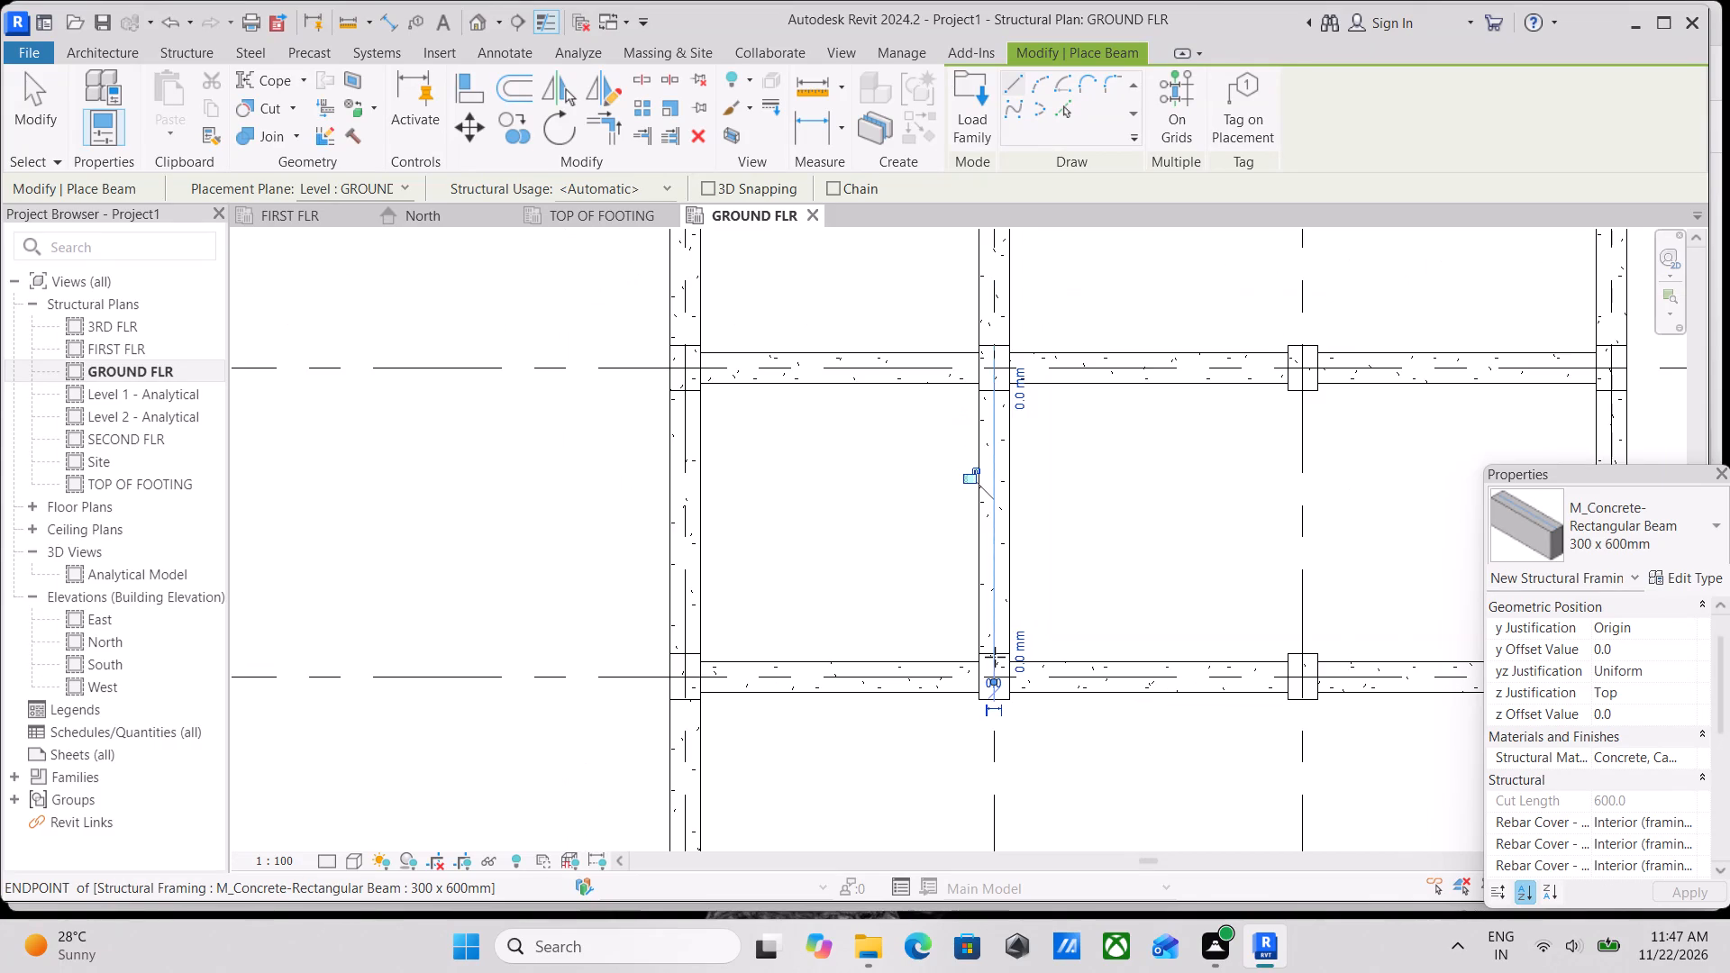
middle_drag(995, 657, 997, 564)
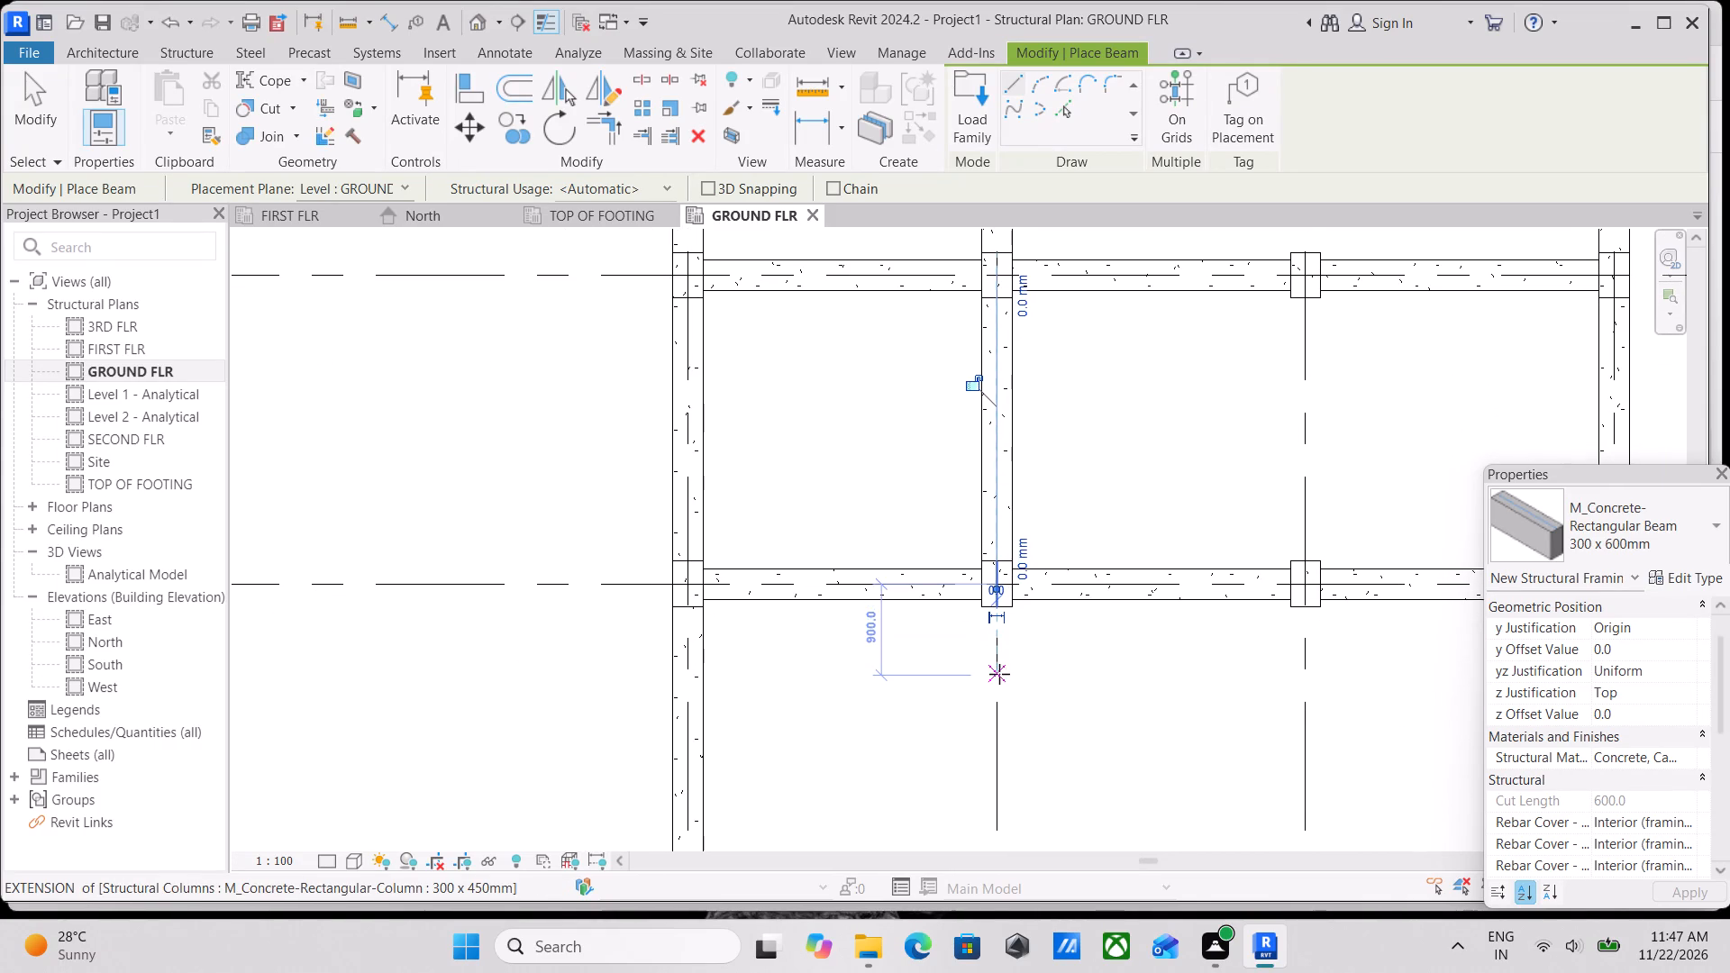
scroll(999, 674, up, 8)
middle_drag(996, 624, 1023, 651)
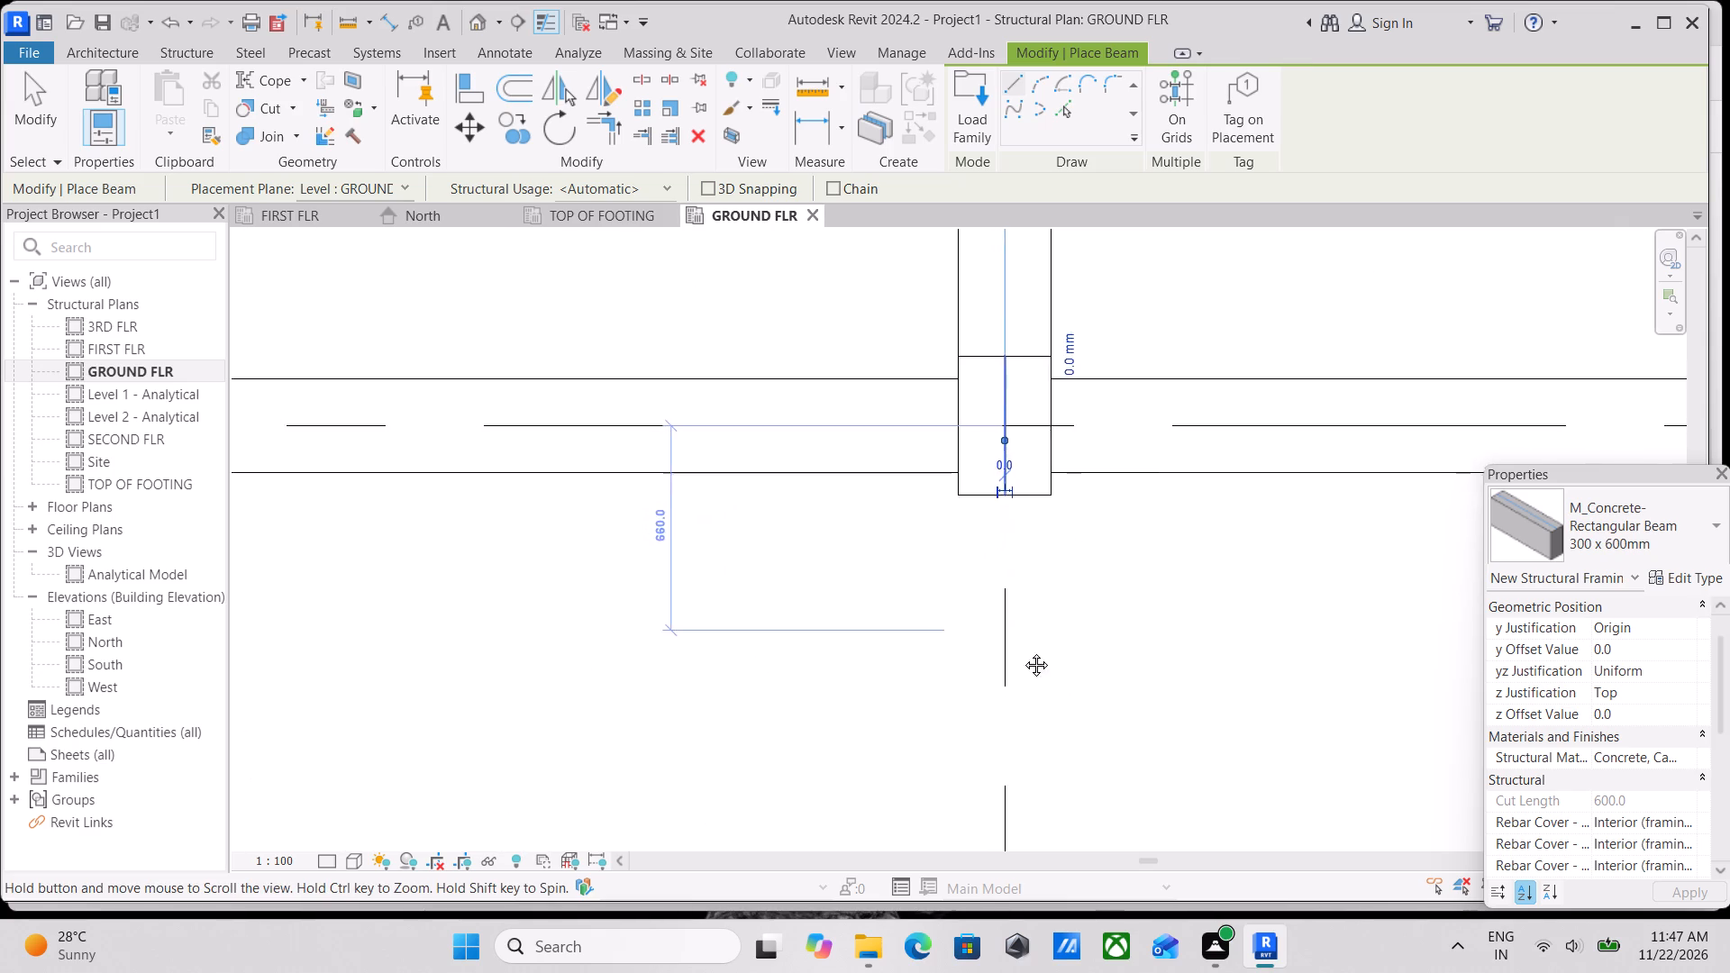
middle_drag(1023, 651, 1053, 723)
scroll(1010, 576, up, 10)
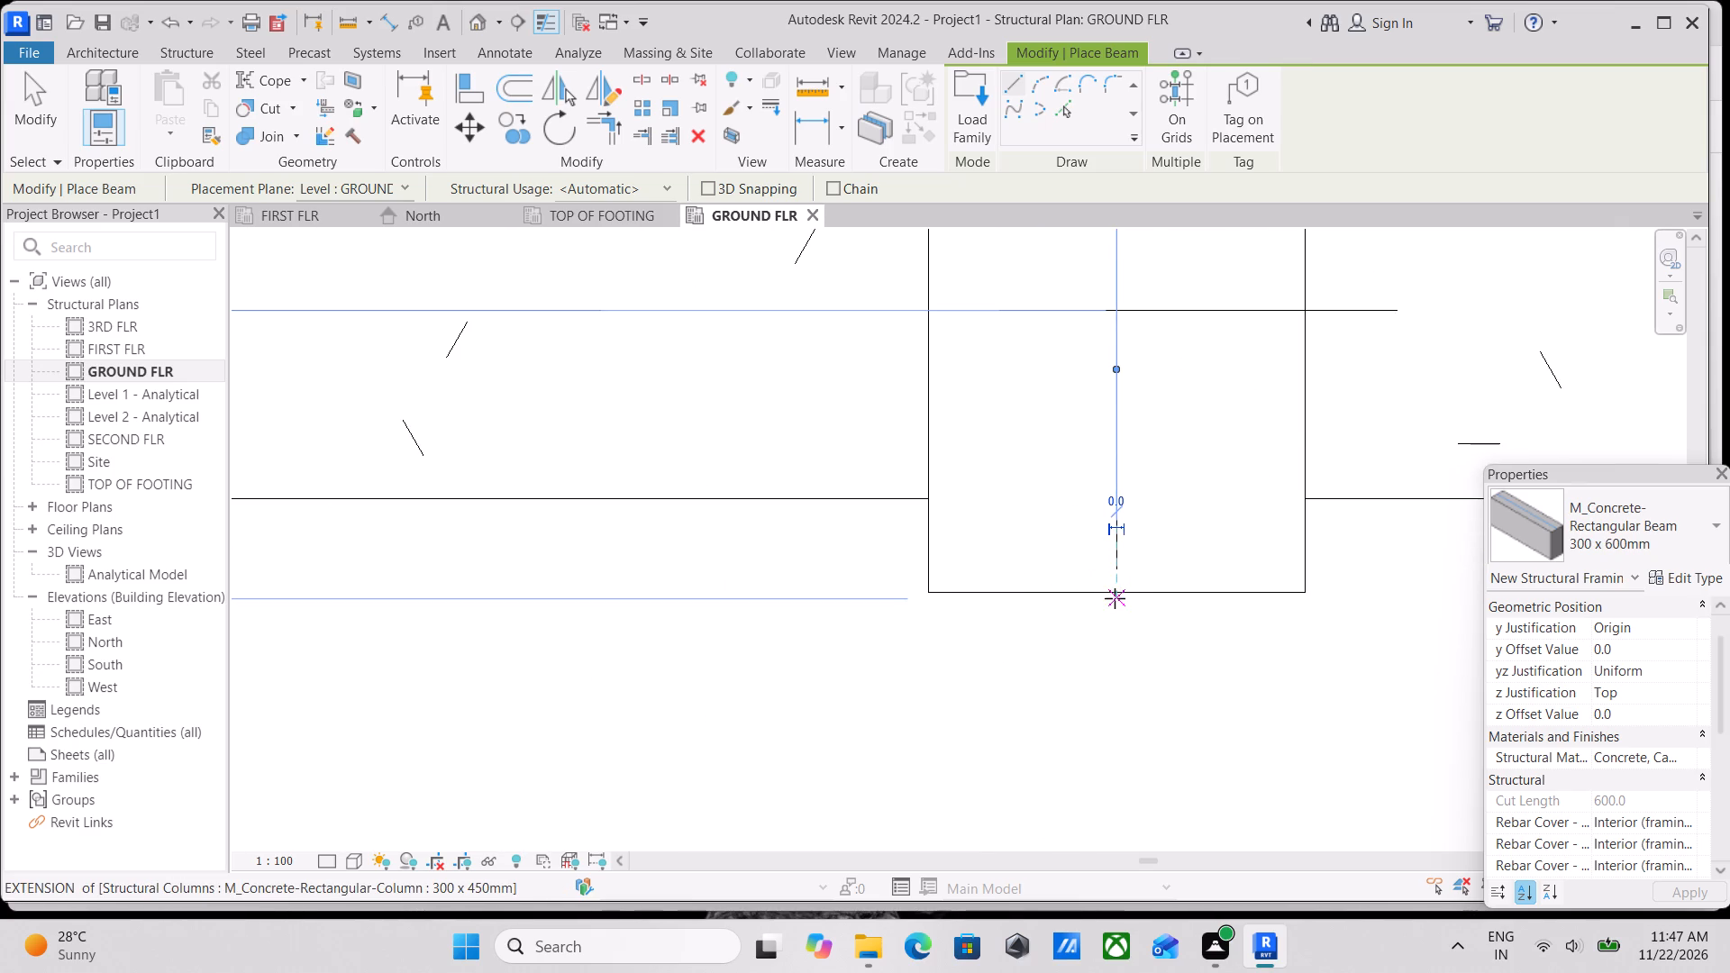
click(1114, 590)
scroll(1116, 662, down, 4)
middle_drag(1116, 662, 1113, 408)
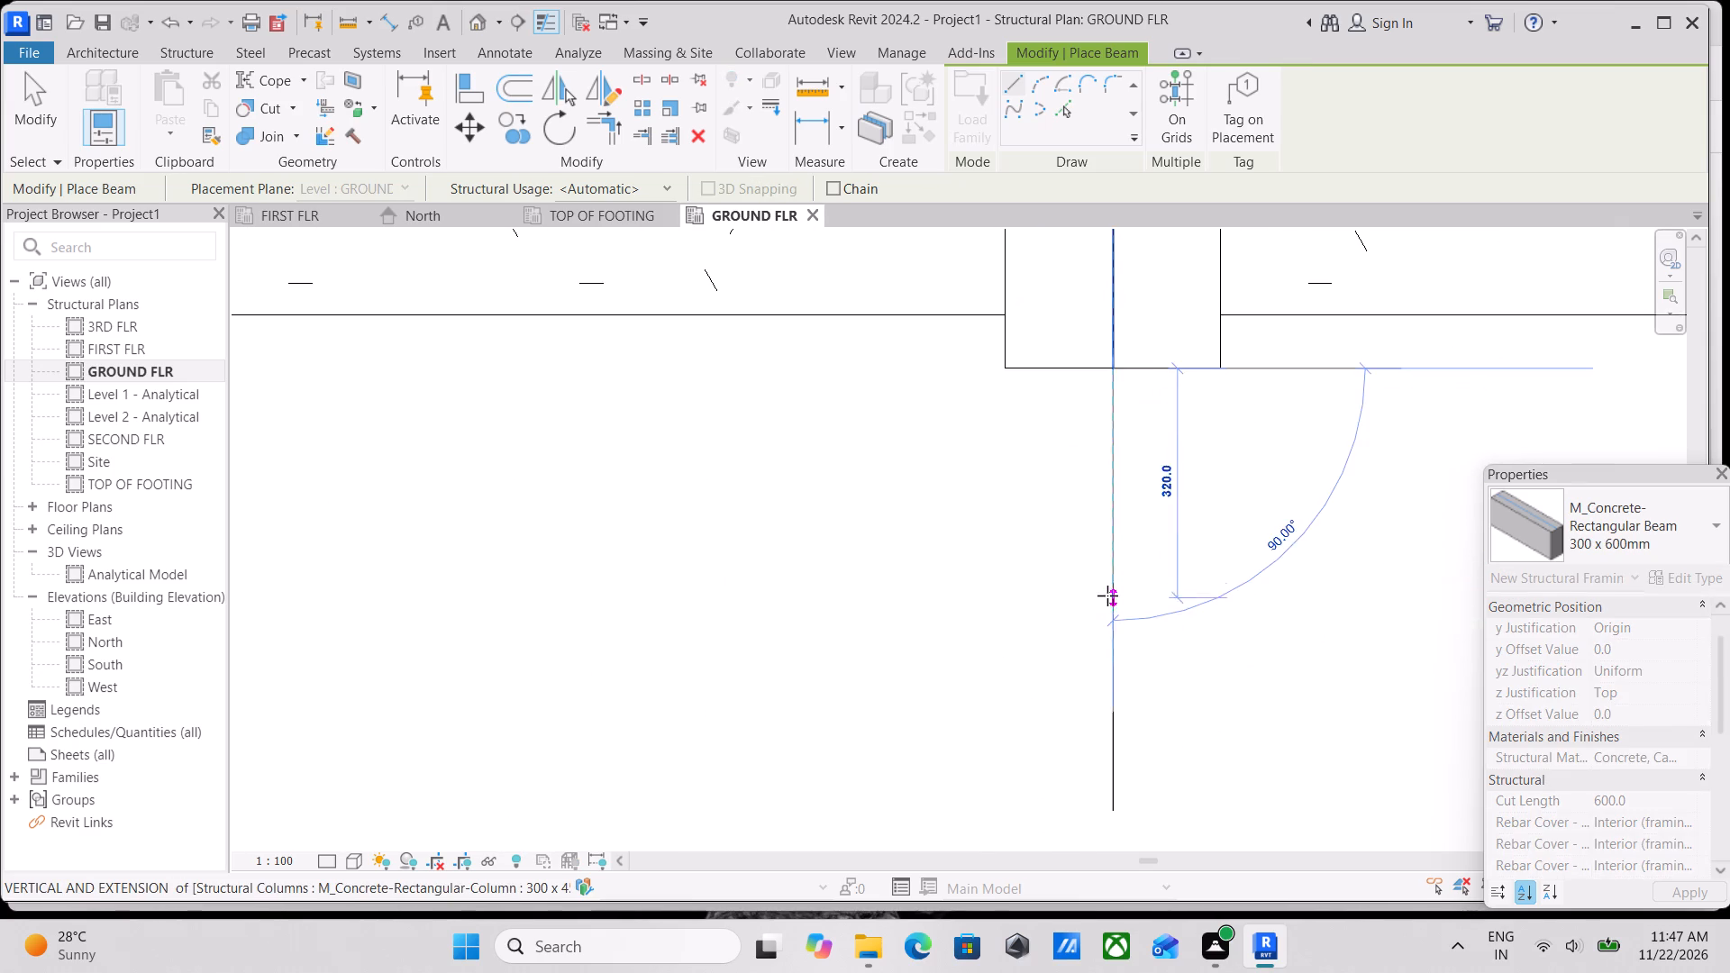
scroll(1107, 596, down, 14)
middle_drag(1106, 600, 1052, 368)
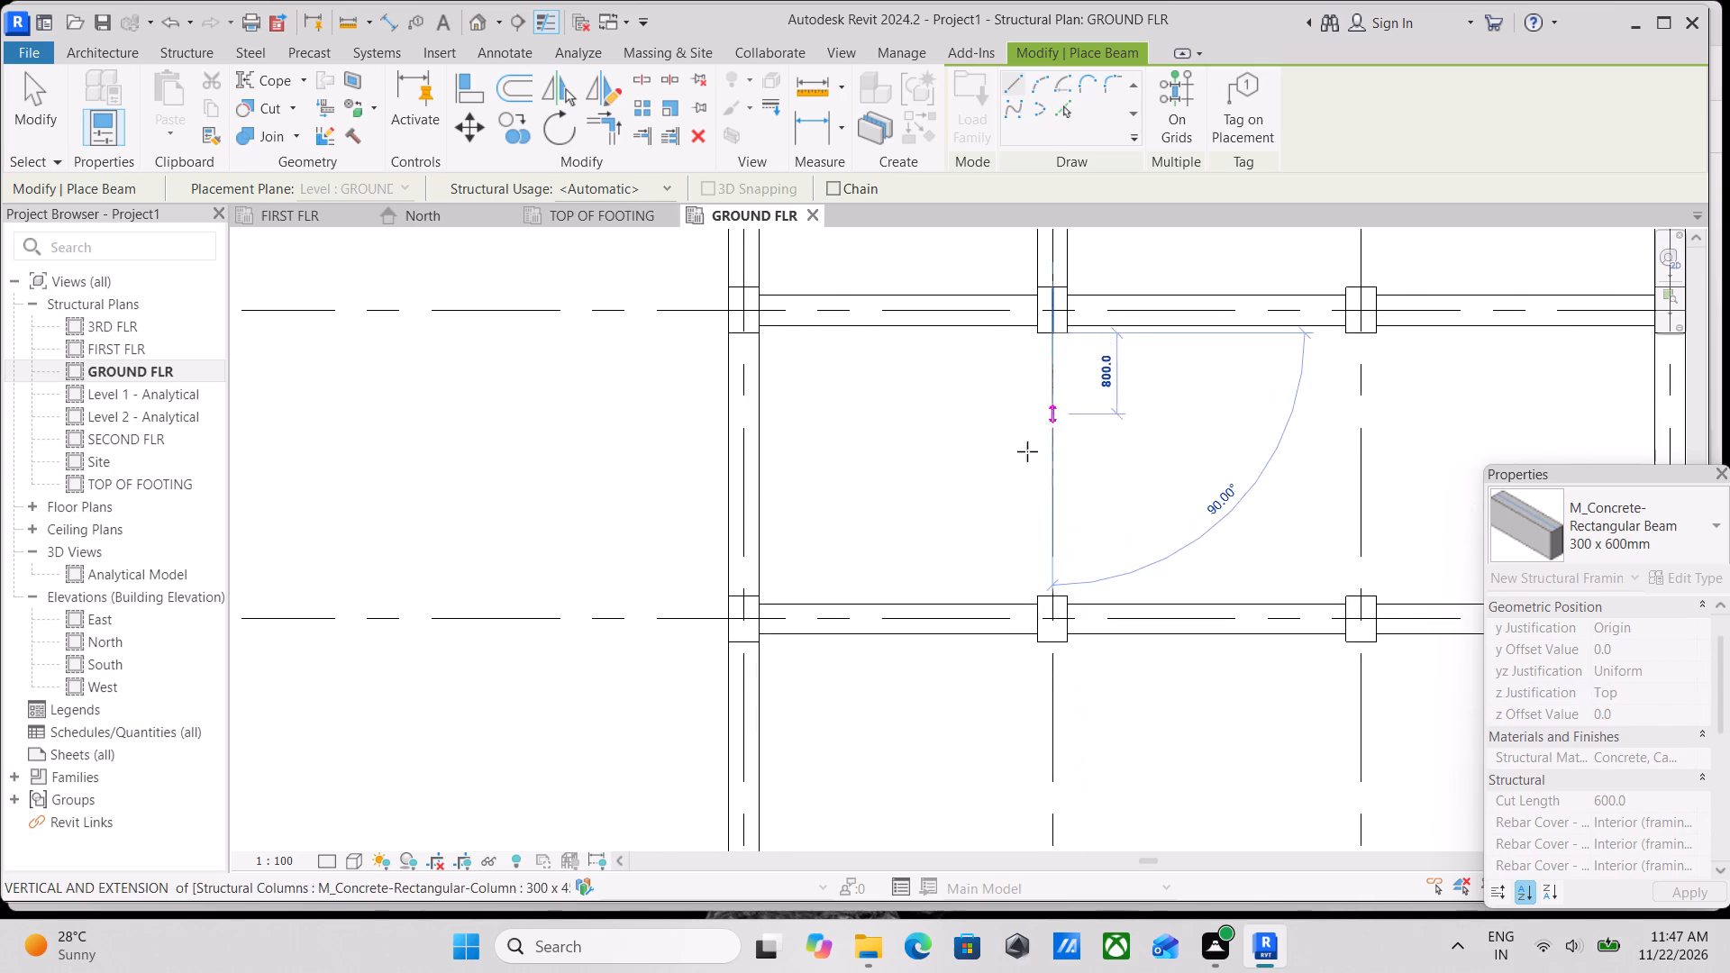
click(1054, 600)
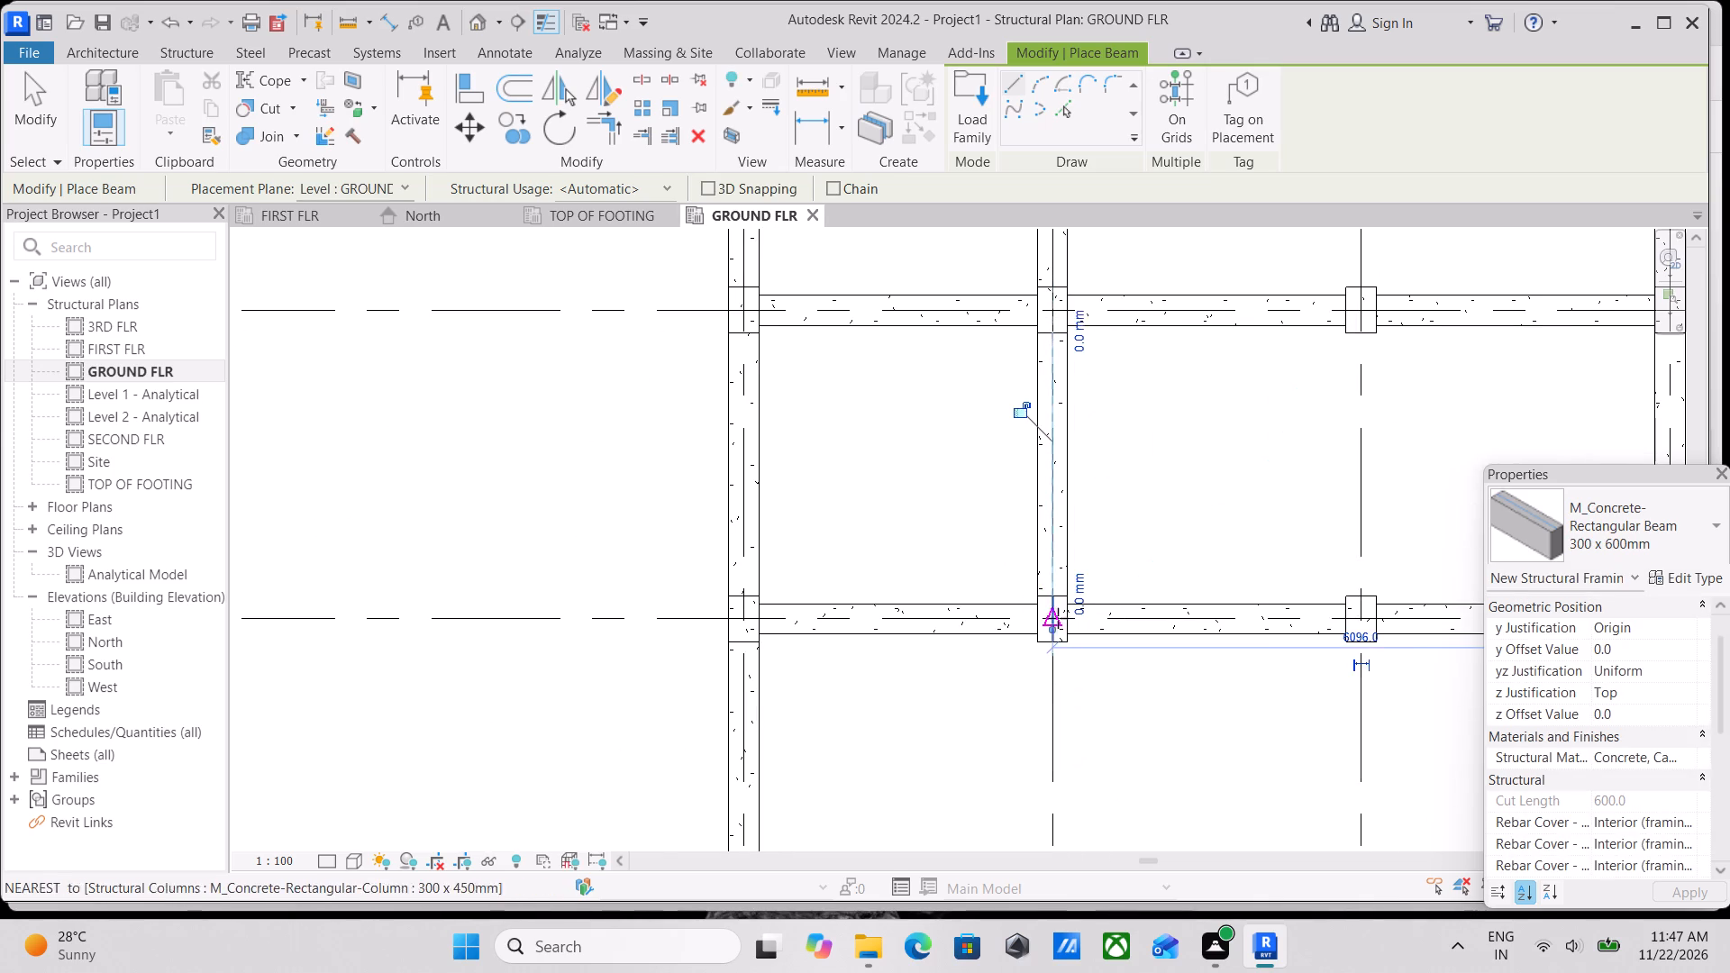
Add a 300 x 600mm concrete beam along grid B from the column at grid 4 to the column at grid 5.
scroll(1061, 629, up, 14)
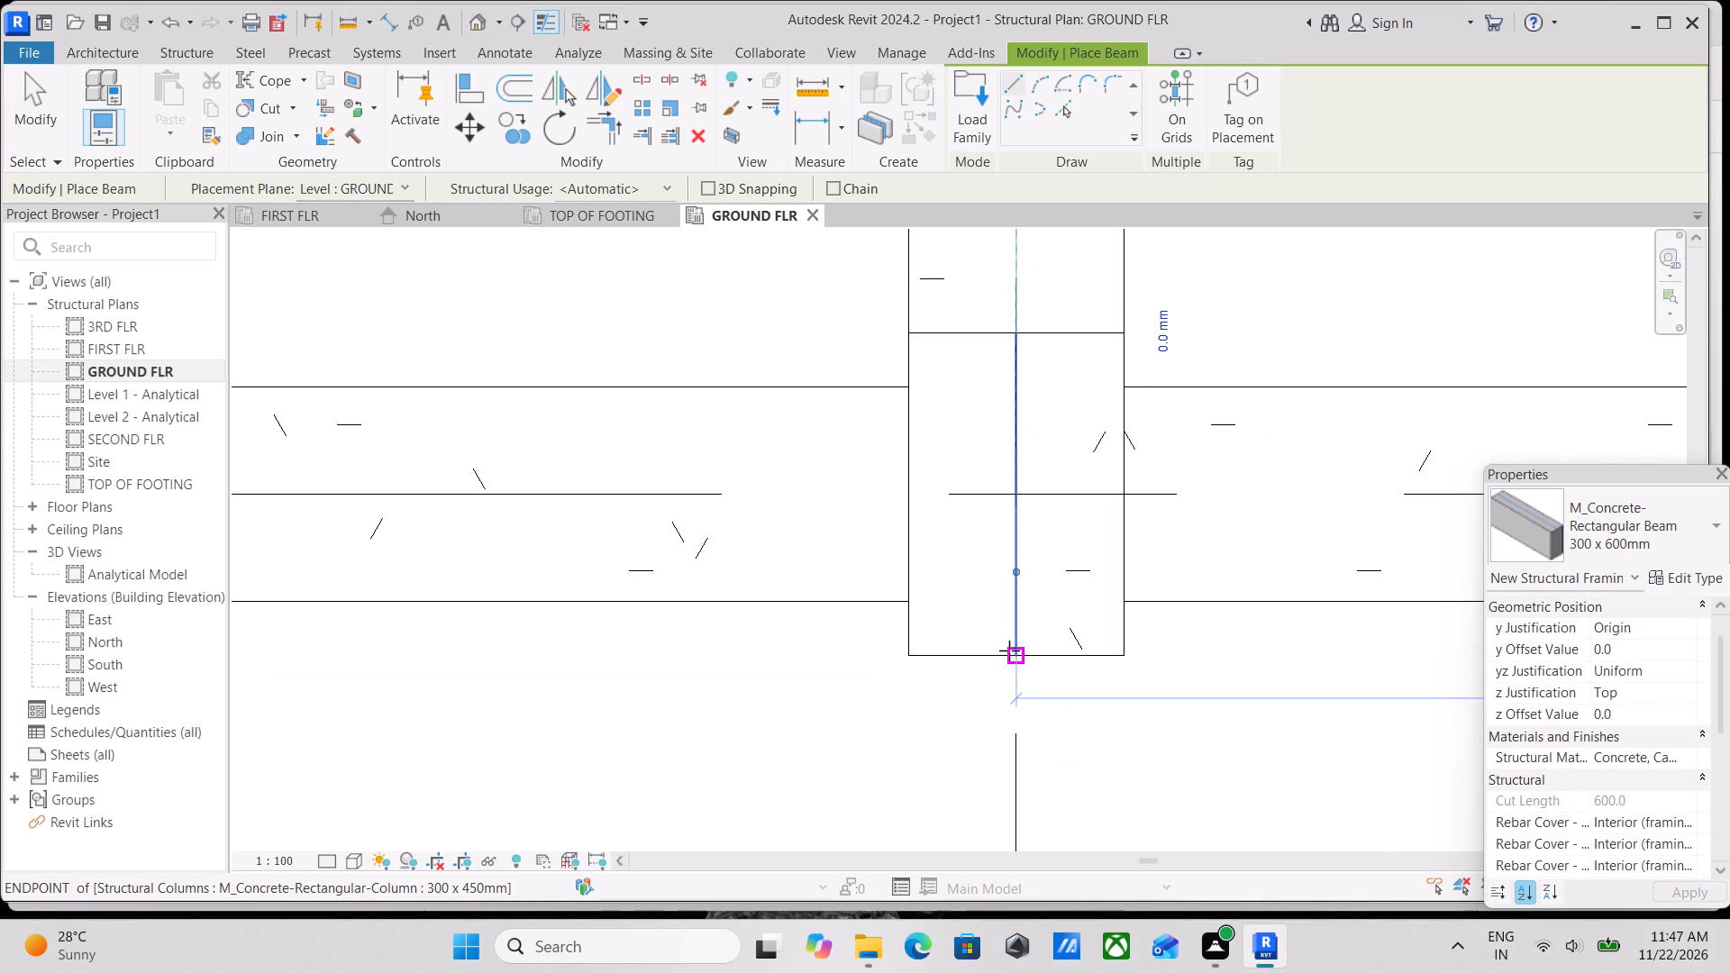
click(1009, 650)
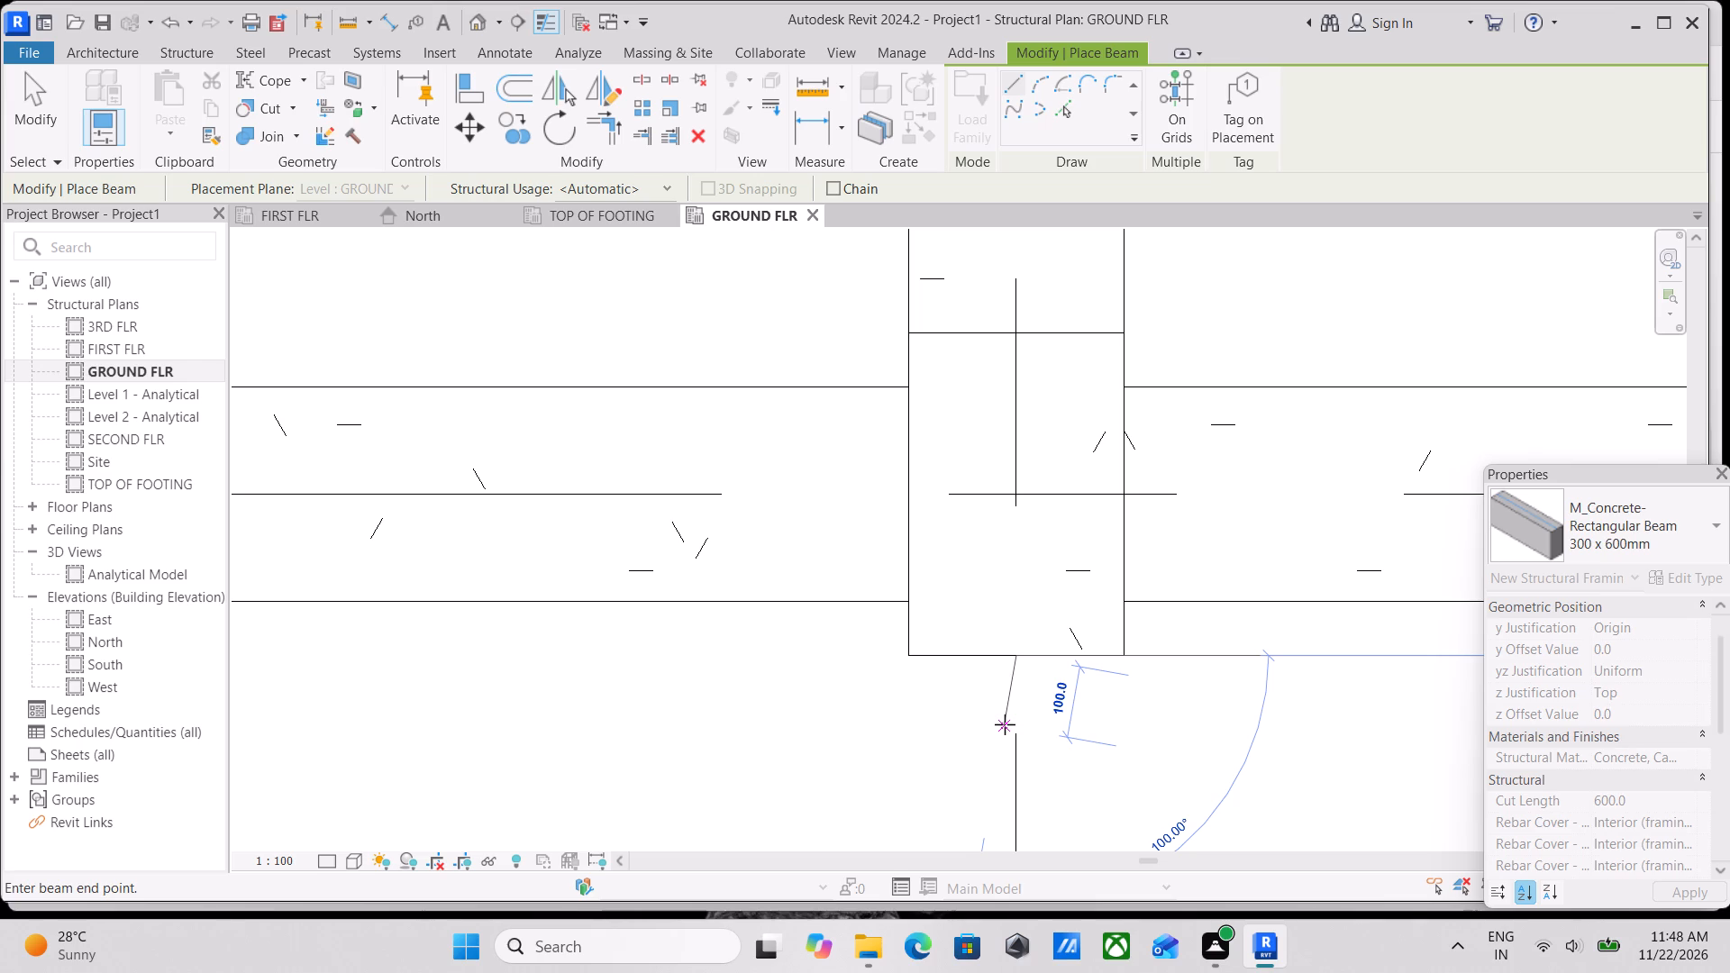
scroll(1005, 724, down, 4)
middle_drag(1007, 708, 1051, 487)
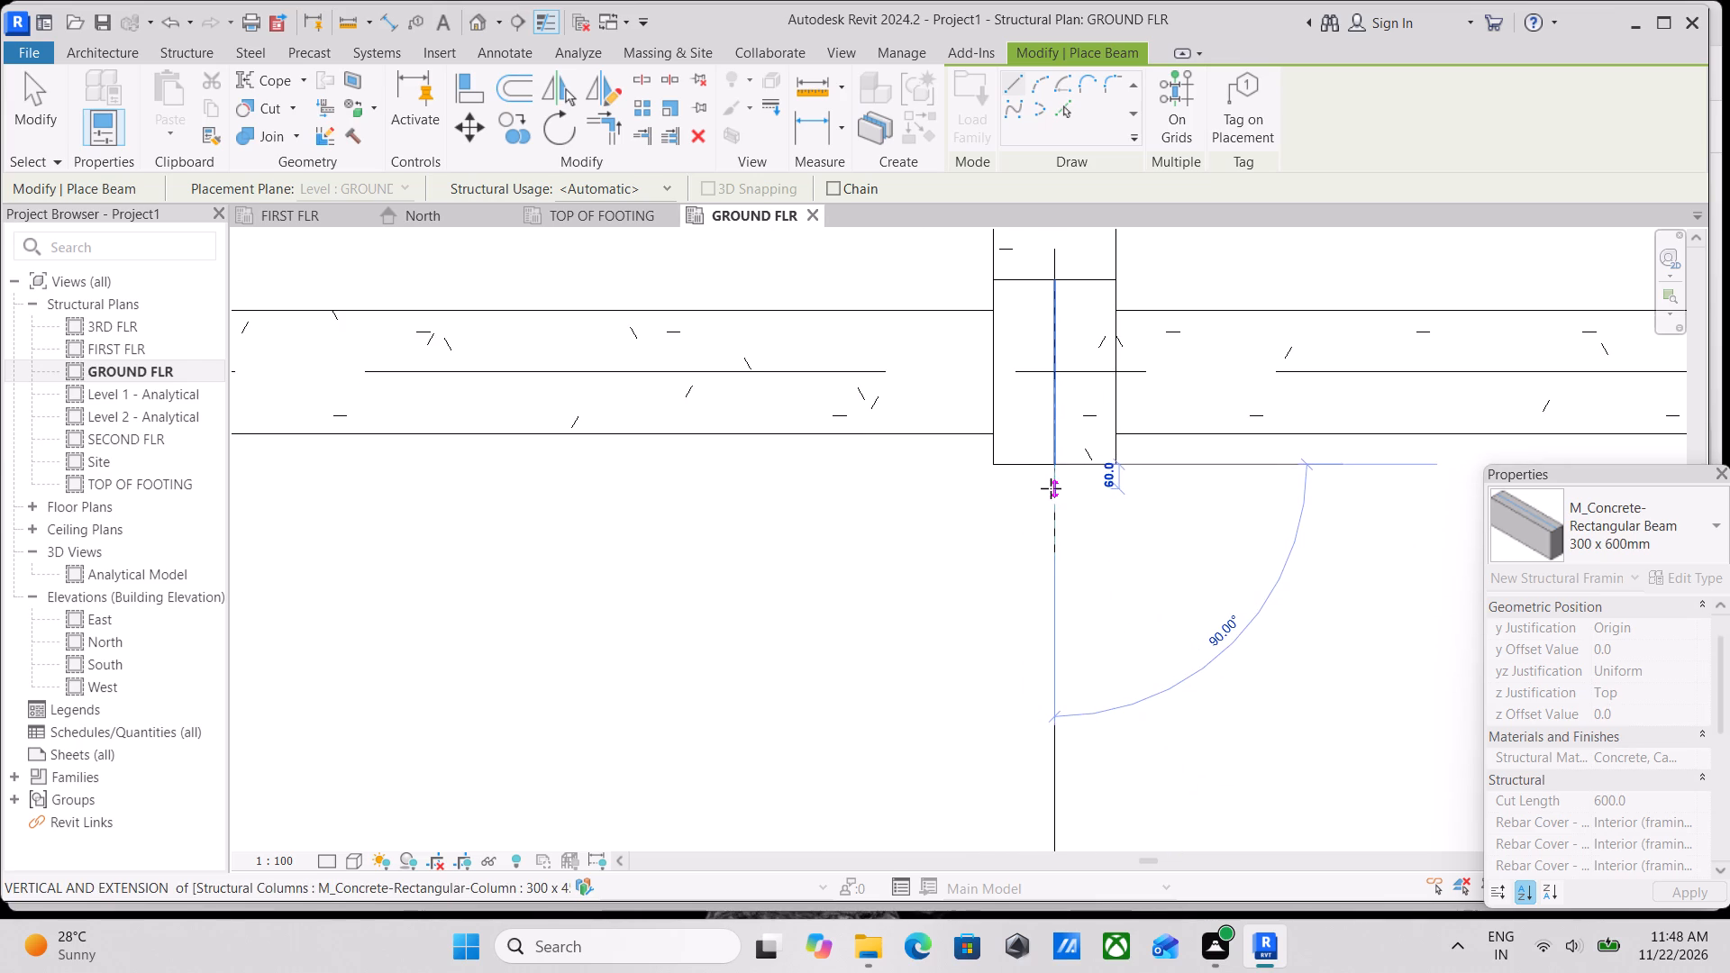
scroll(1043, 660, down, 2)
middle_drag(1038, 673, 1096, 496)
middle_drag(1112, 643, 1124, 521)
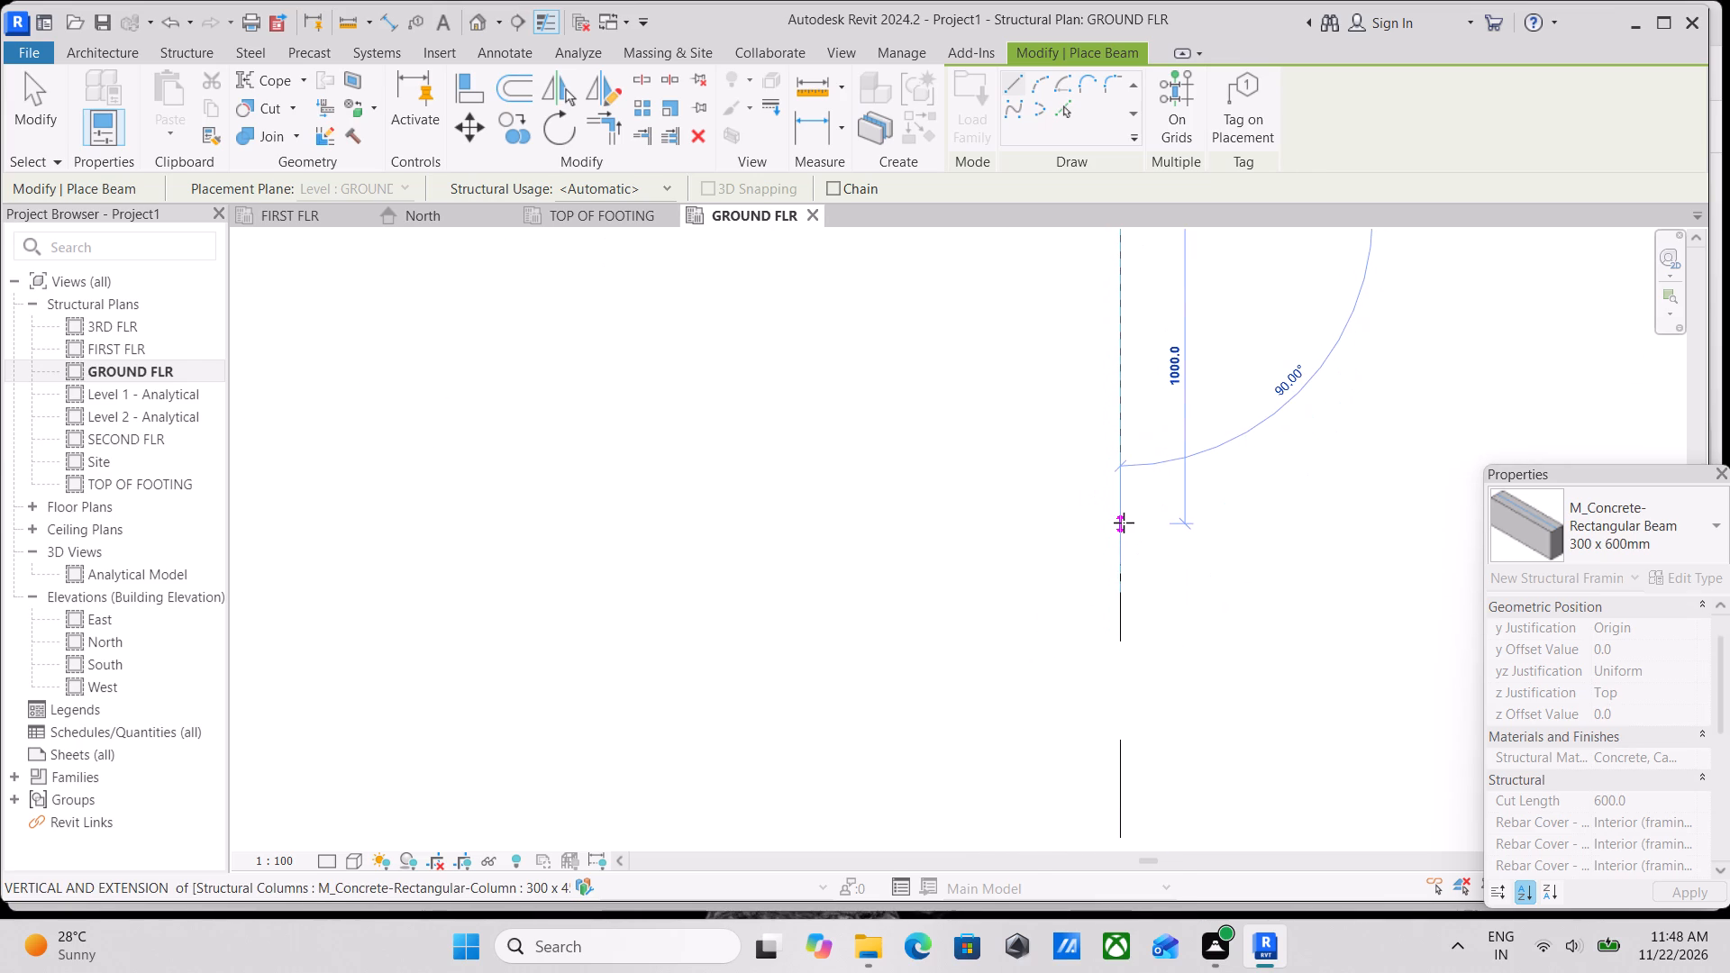
scroll(1124, 523, down, 4)
middle_drag(1124, 522, 1069, 413)
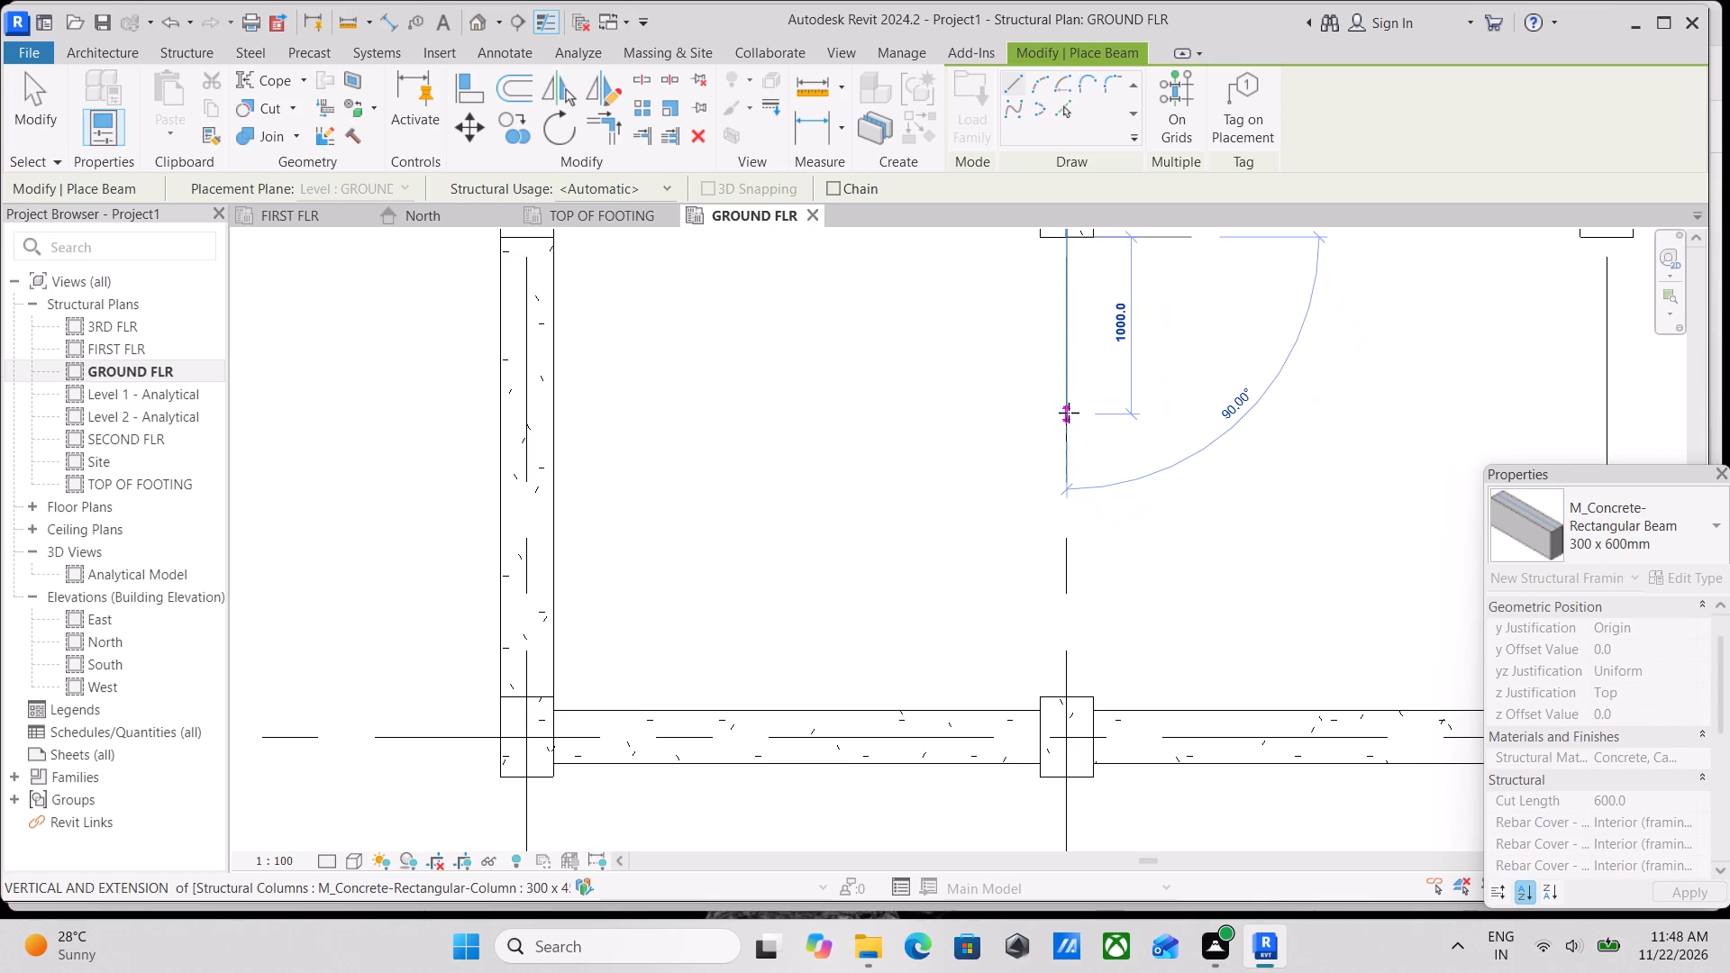
scroll(1069, 413, down, 3)
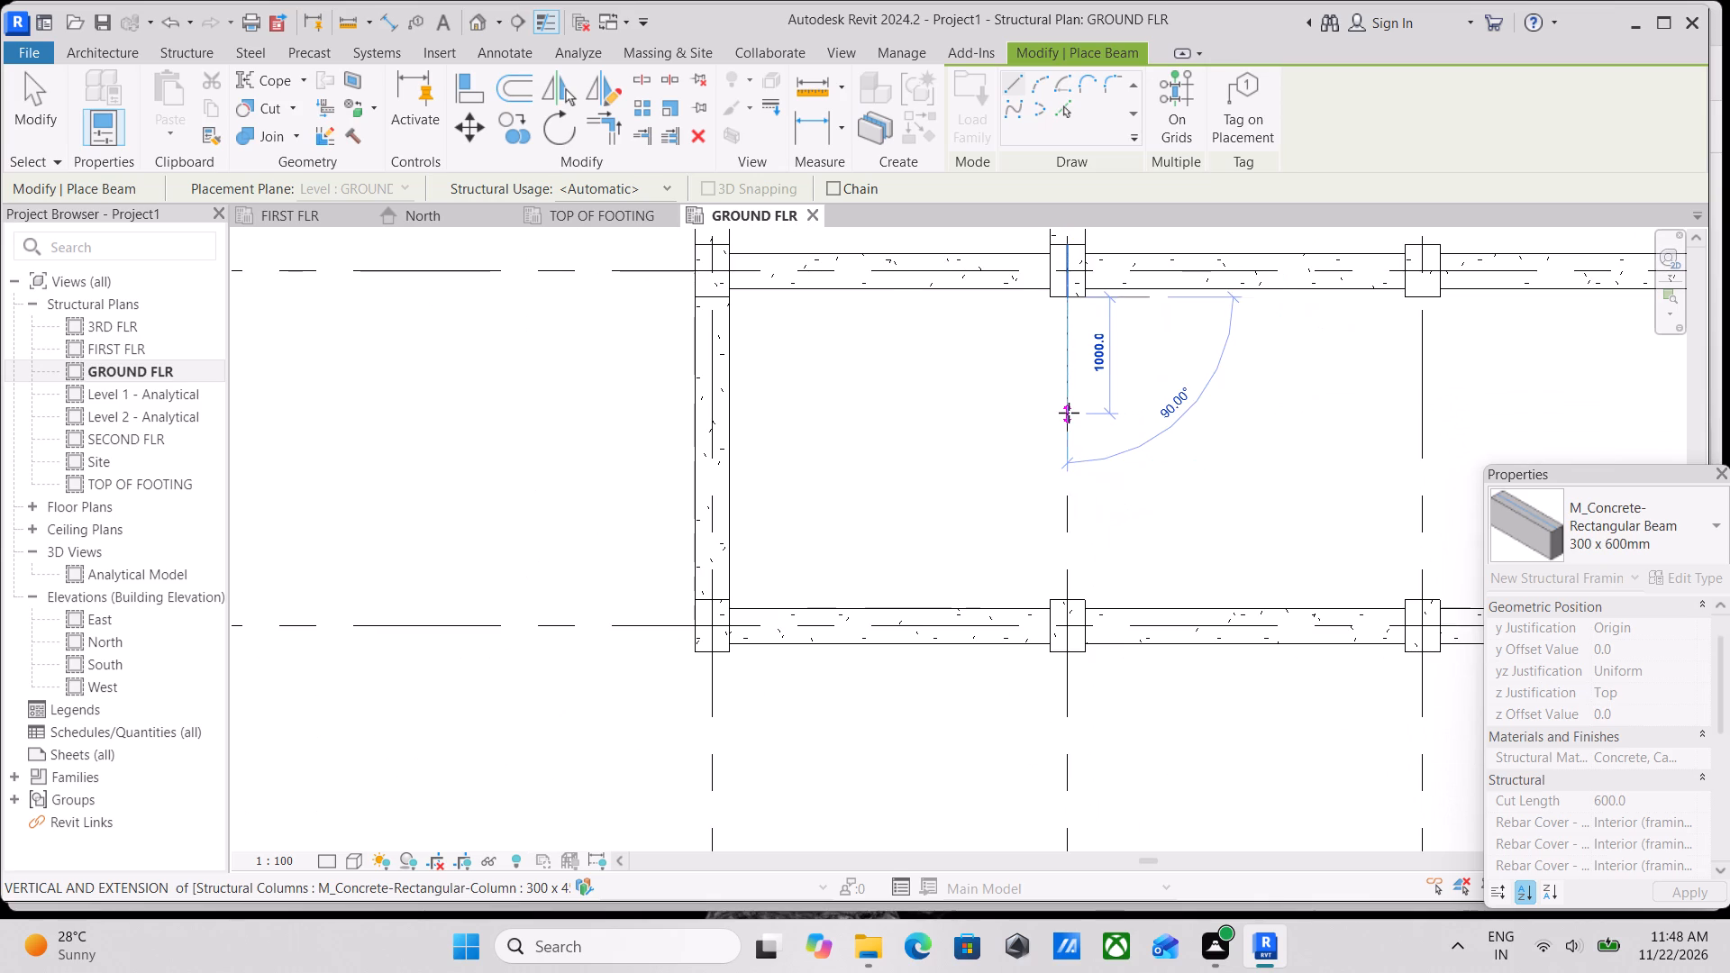
scroll(1069, 413, down, 3)
middle_drag(1069, 413, 1060, 386)
scroll(1062, 463, up, 3)
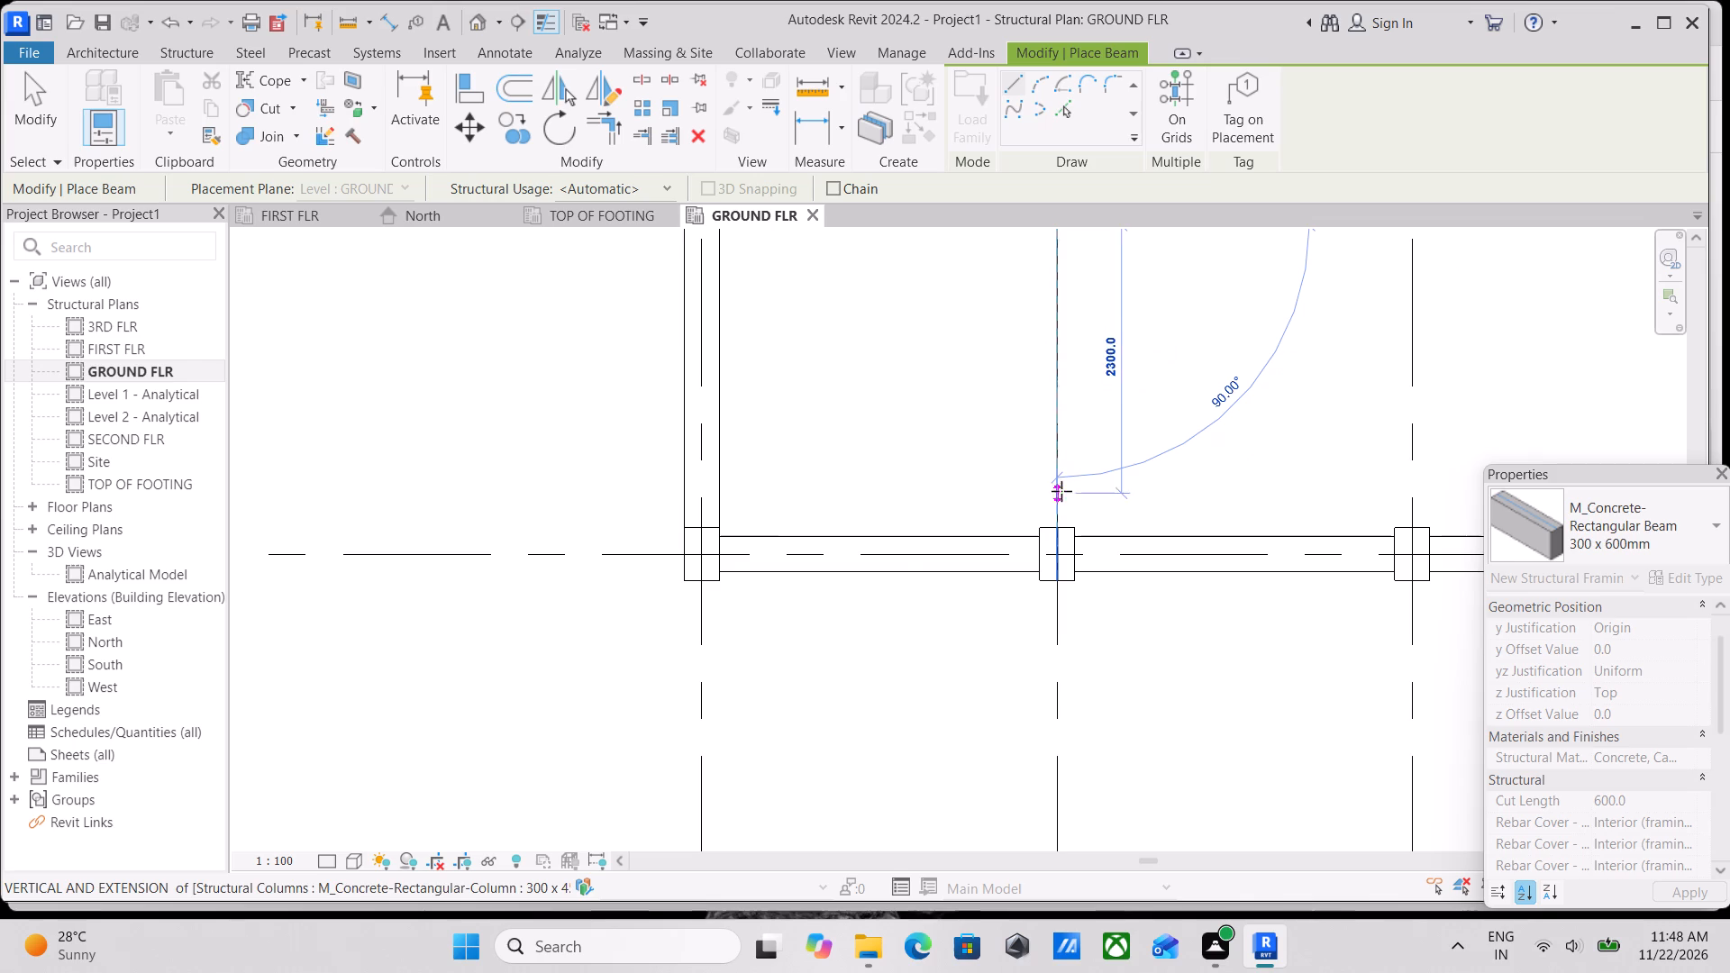
click(1061, 532)
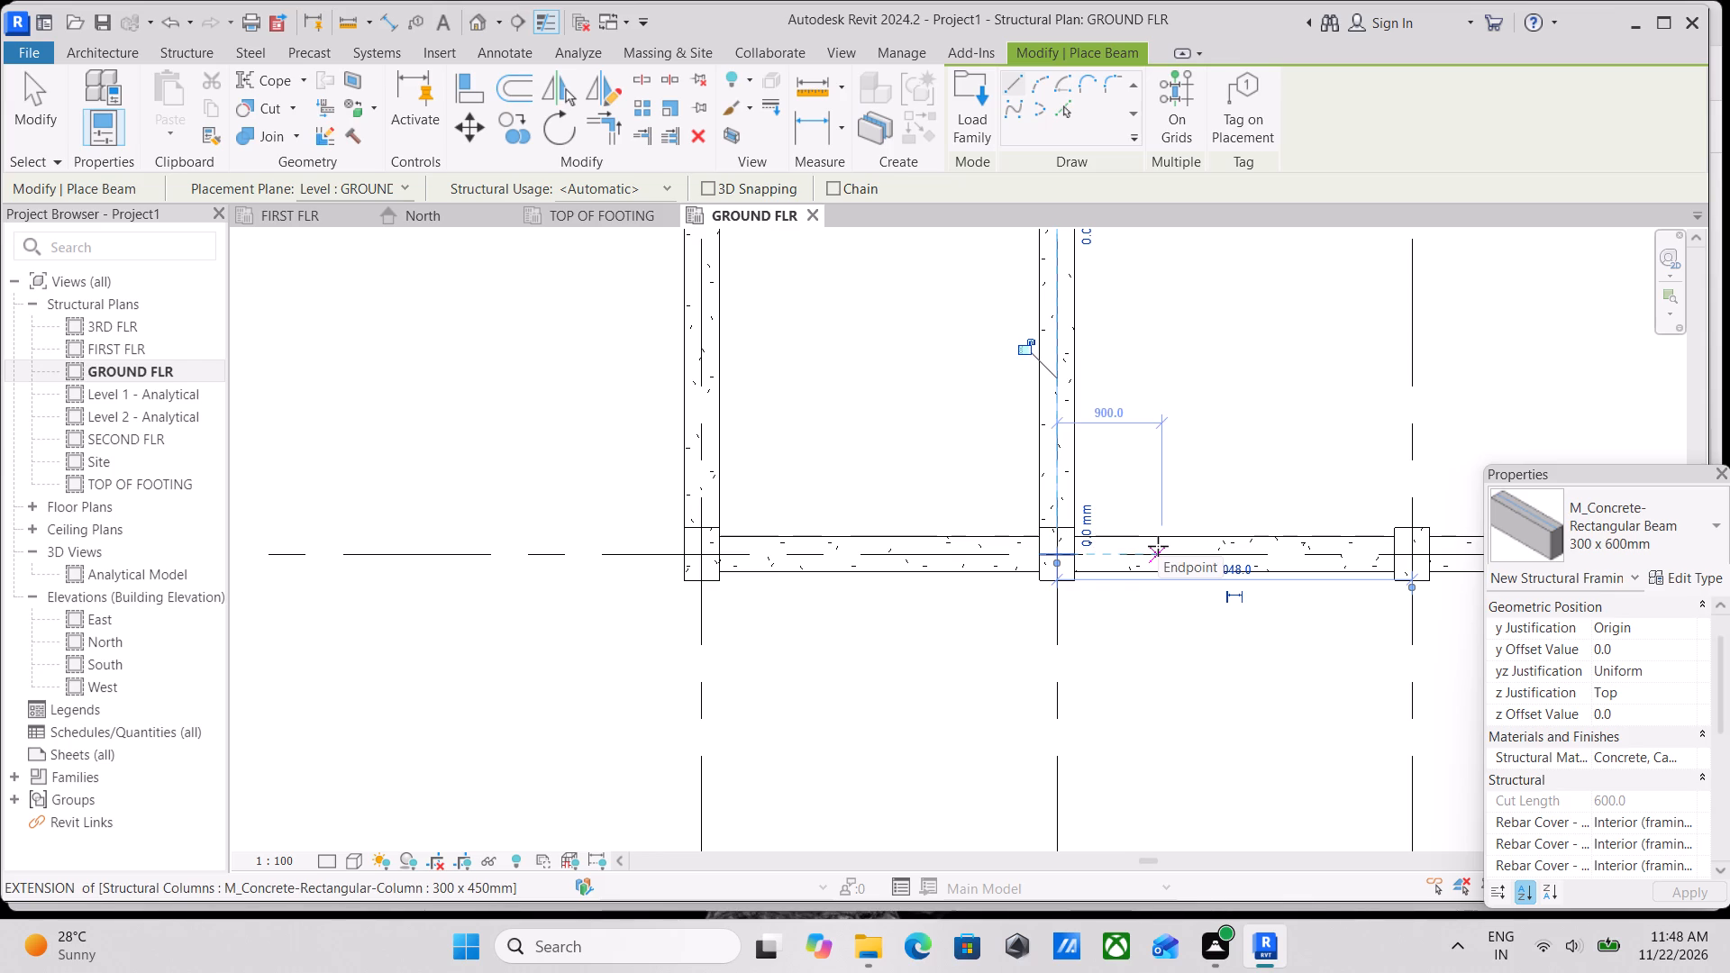
Add a 300 x 600mm concrete beam along grid C from the column at grid 5 to the column at grid 4.
scroll(1158, 546, up, 2)
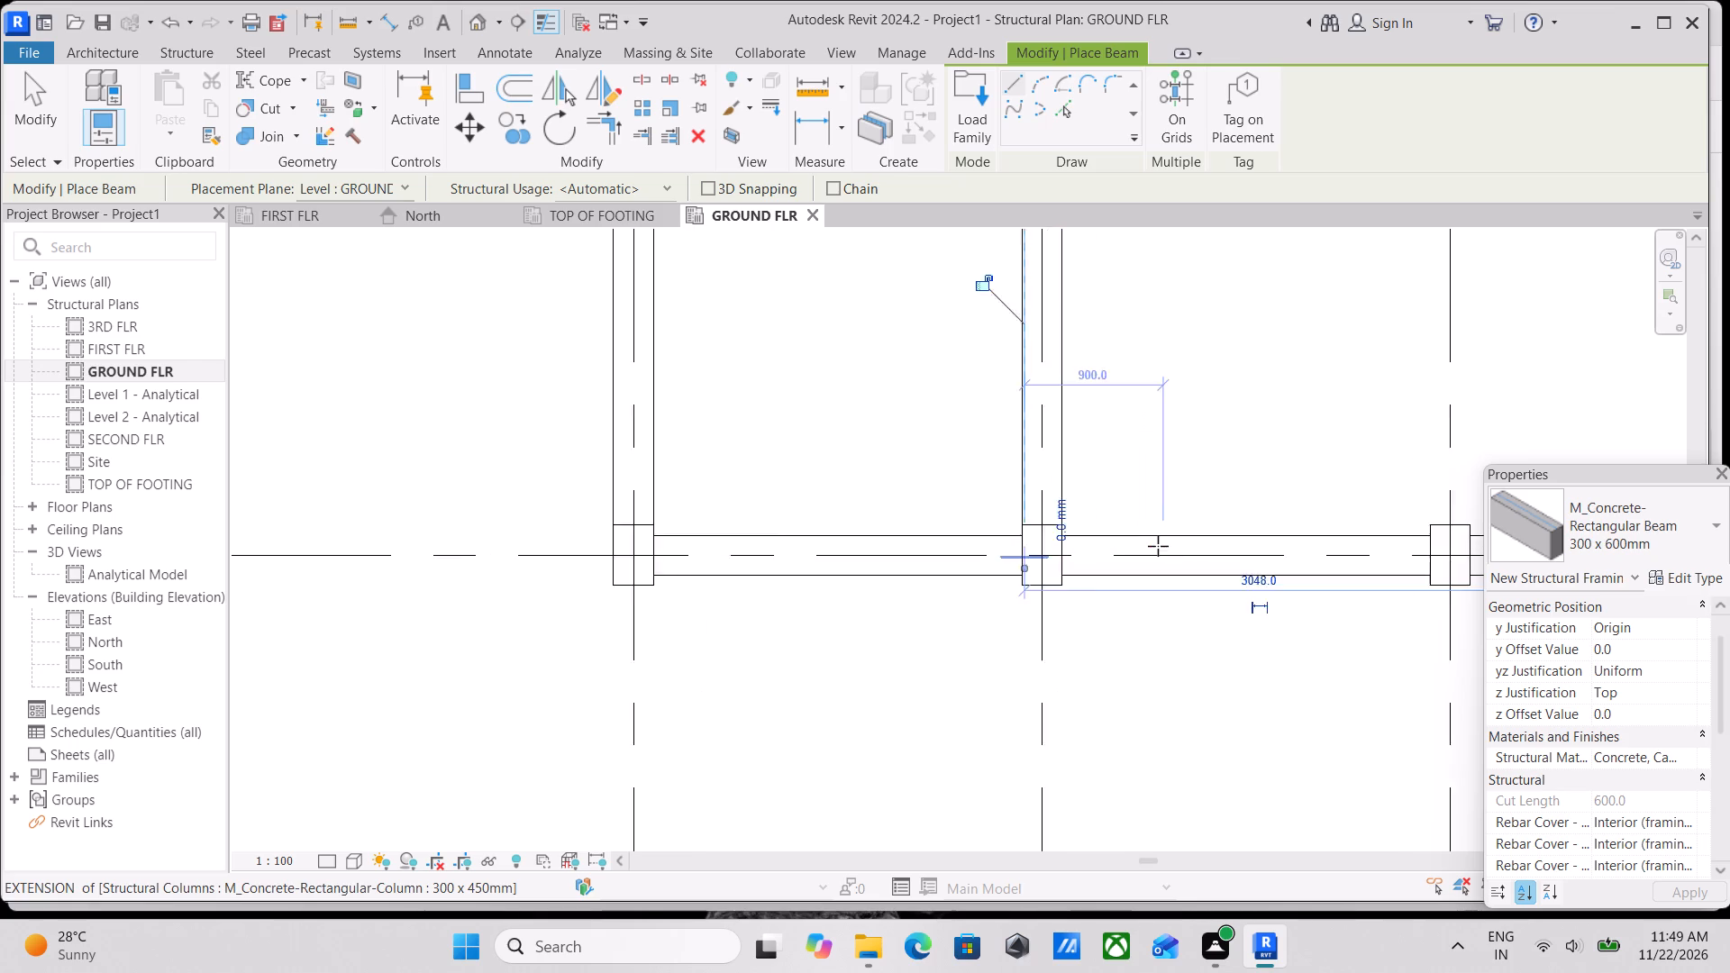
scroll(1158, 546, up, 1)
scroll(1158, 545, down, 5)
scroll(1253, 450, down, 4)
middle_drag(1242, 448, 1028, 459)
scroll(1145, 491, up, 3)
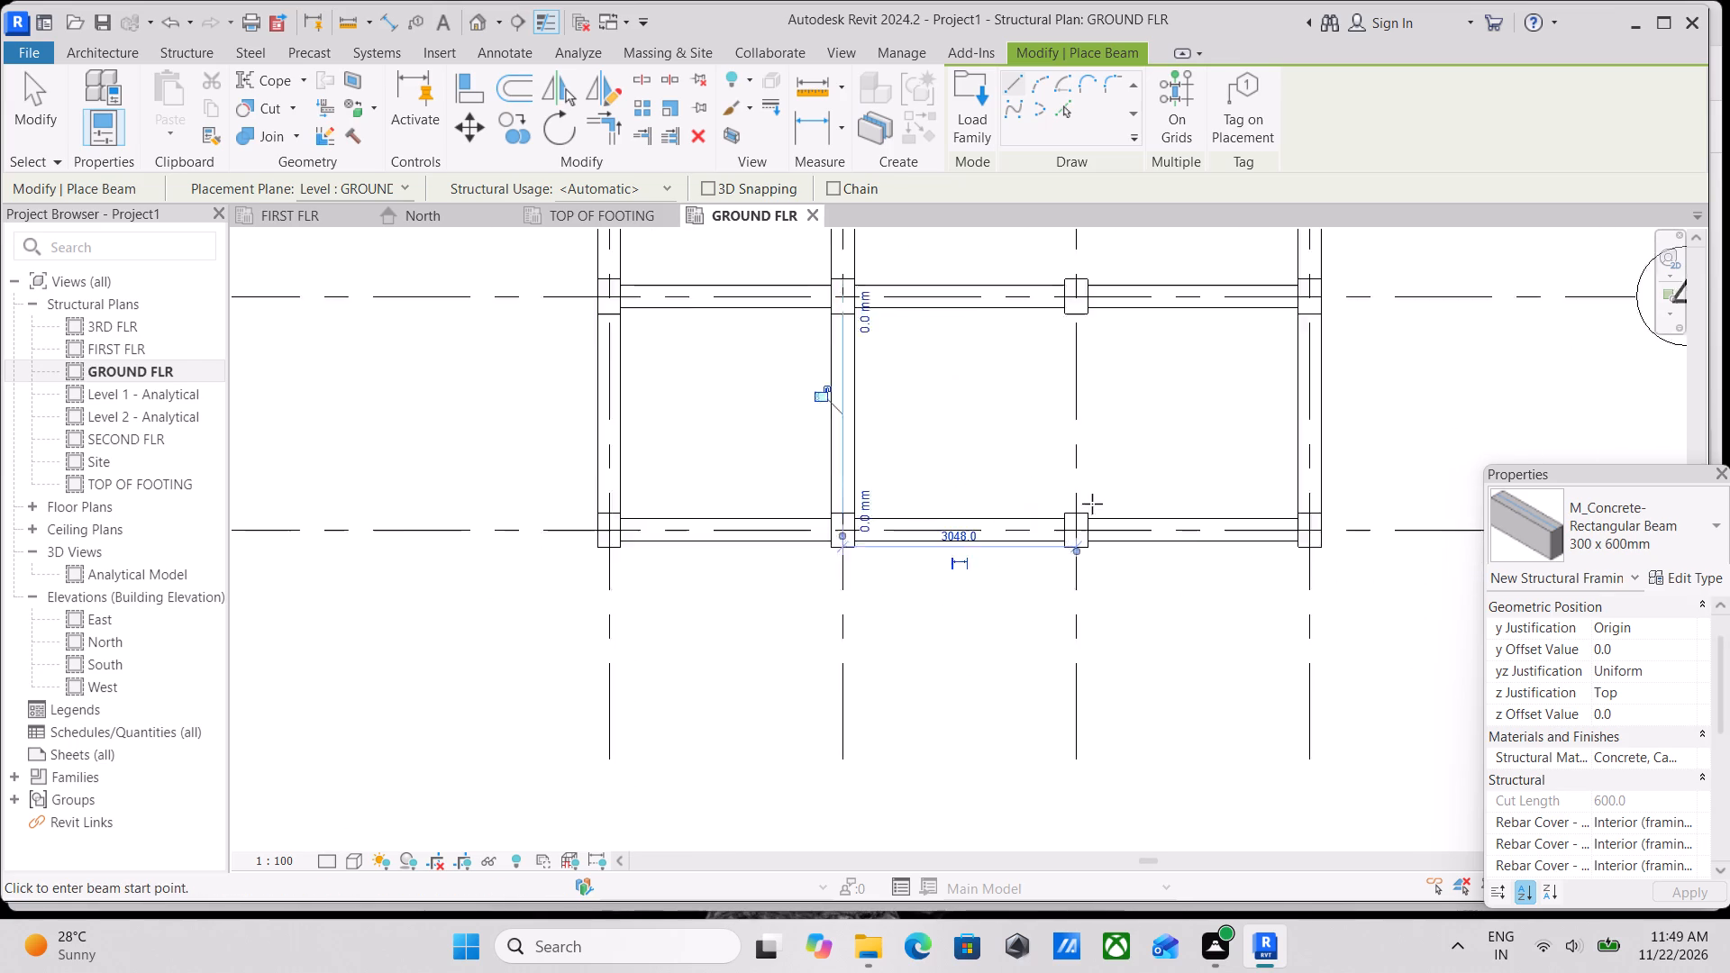
scroll(1092, 504, up, 5)
click(1067, 510)
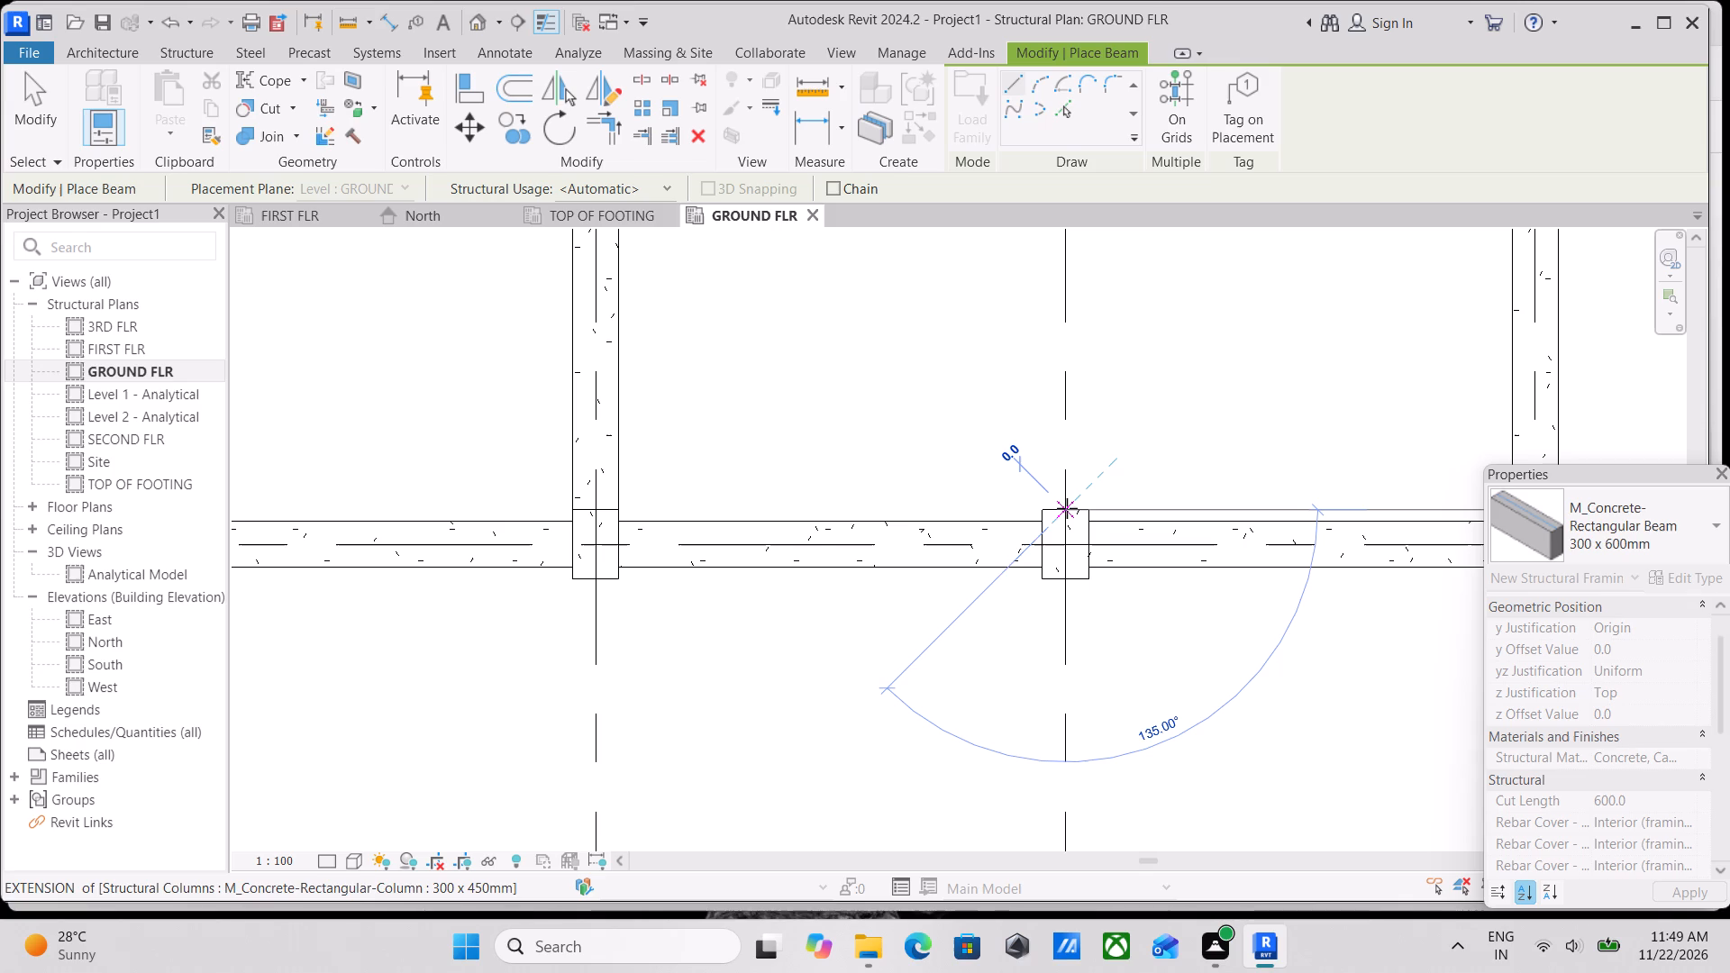
middle_drag(1067, 508, 1063, 577)
scroll(1063, 577, up, 1)
scroll(1071, 456, down, 1)
middle_drag(1071, 456, 1064, 693)
middle_drag(1083, 576, 1093, 713)
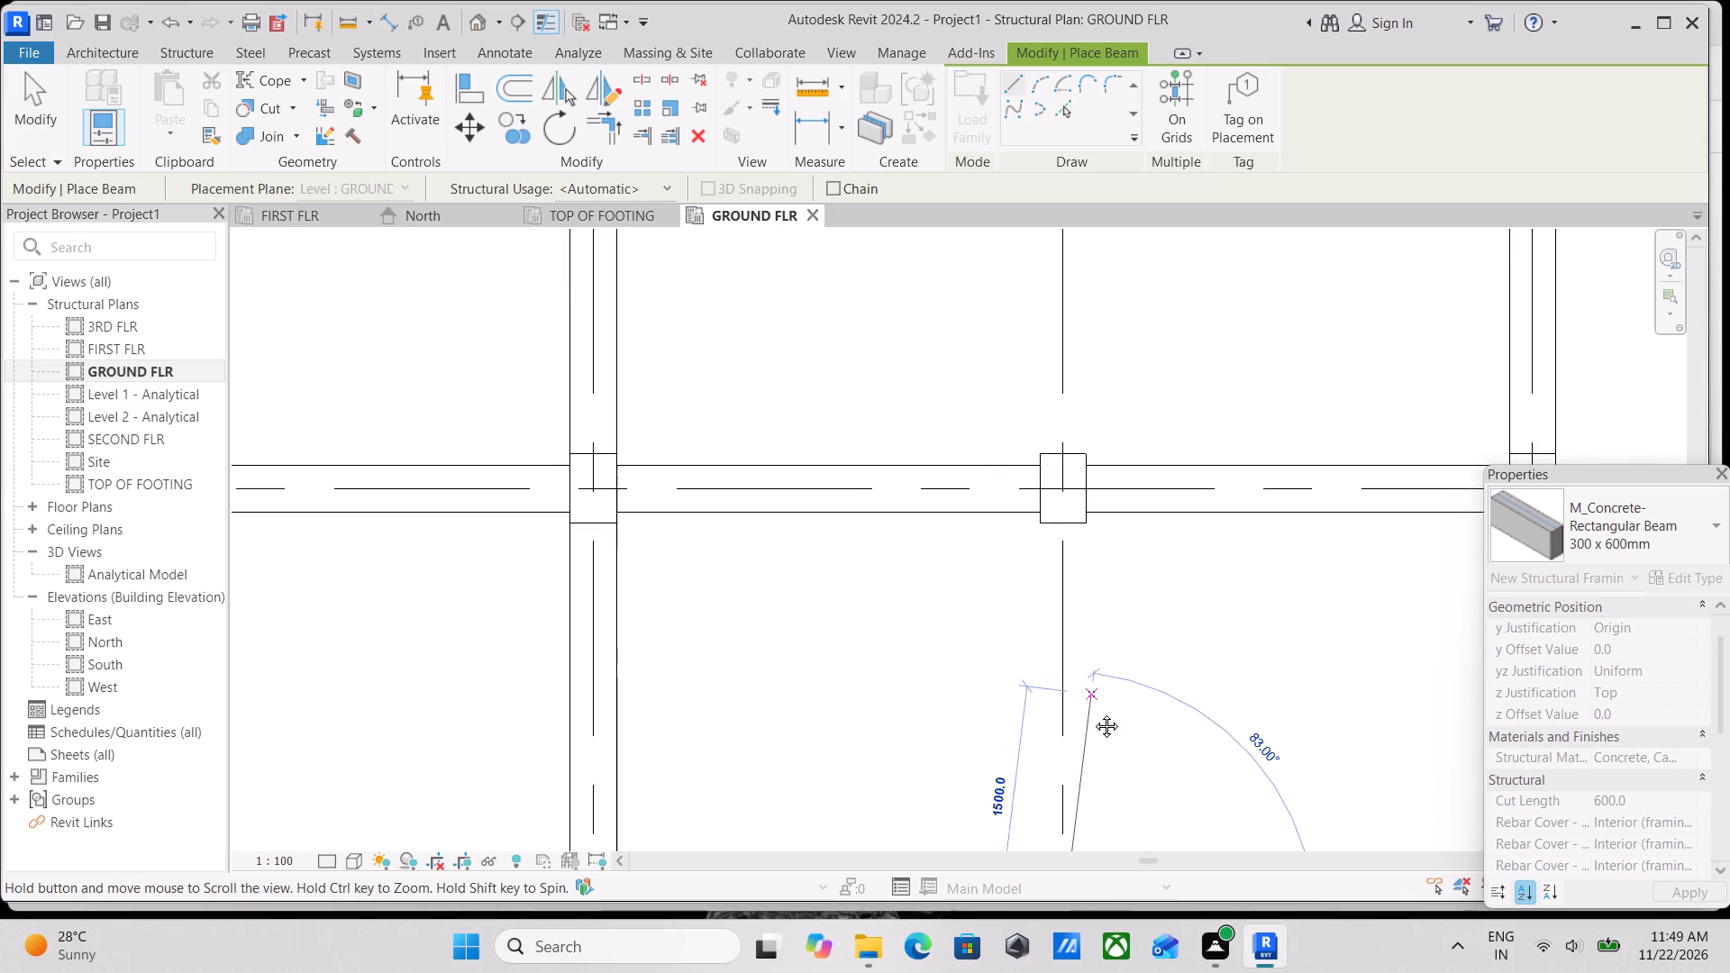
middle_drag(1093, 713, 1097, 725)
middle_click(1097, 725)
scroll(1091, 623, down, 1)
middle_drag(1092, 624, 1110, 705)
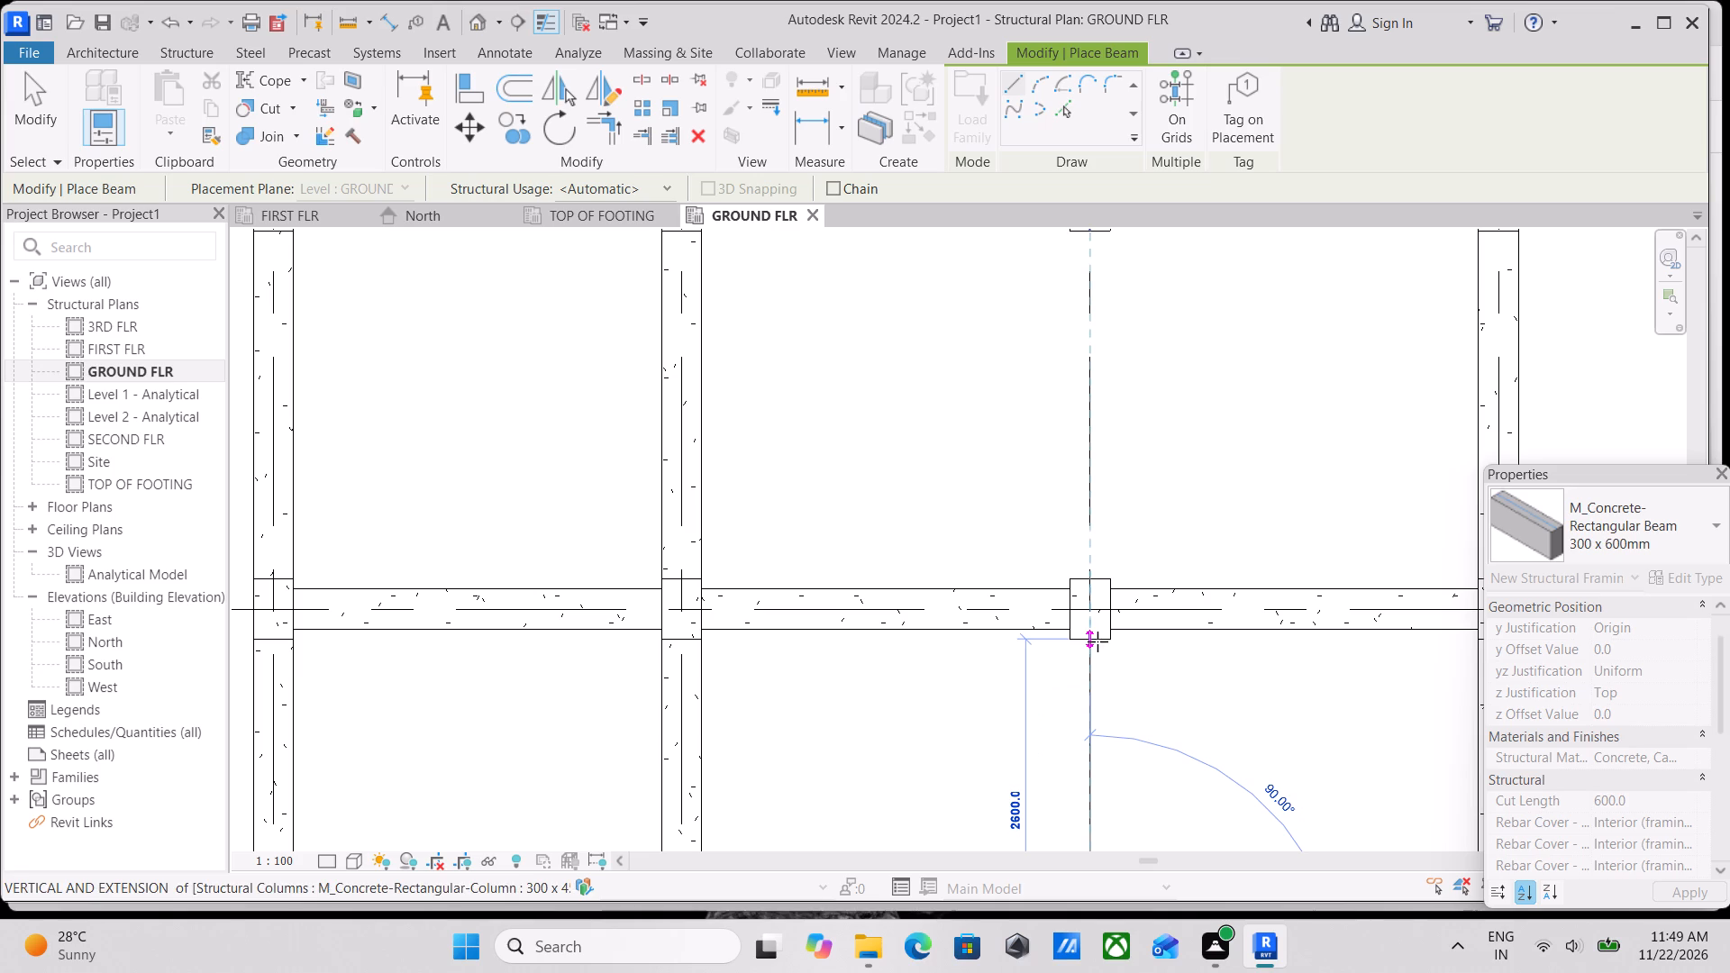
click(1094, 638)
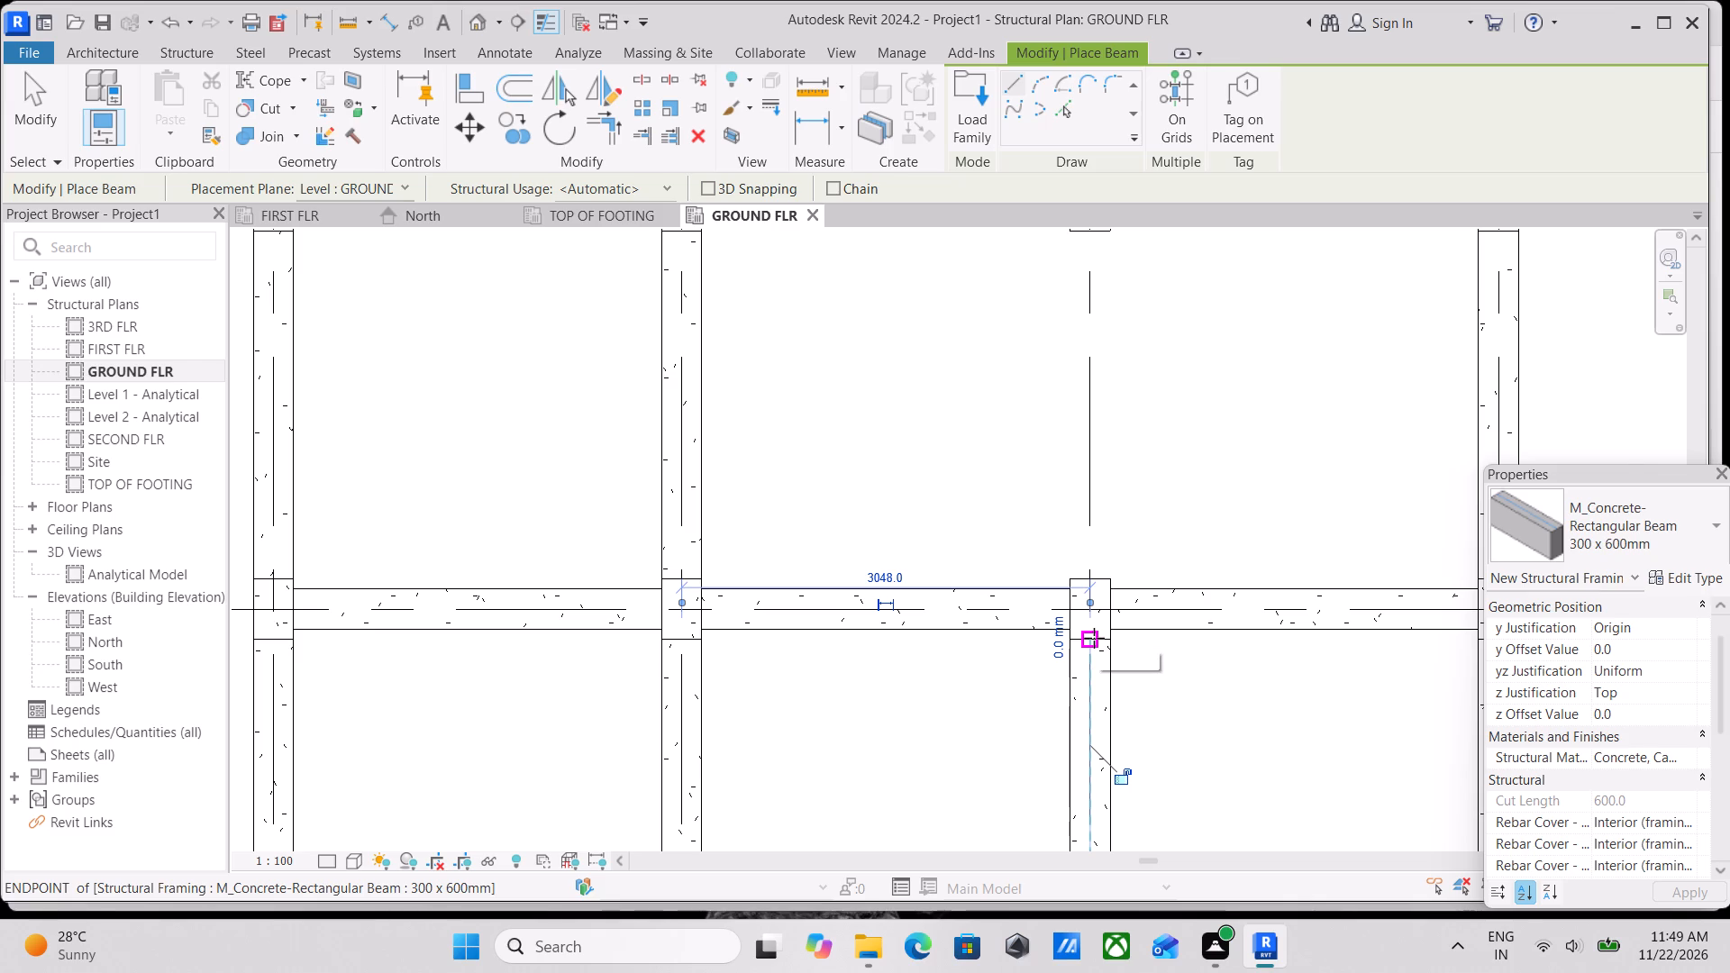
Add a 300 x 600mm concrete beam along grid C from the column at grid 4 to the column at grid 3.
scroll(1094, 638, up, 2)
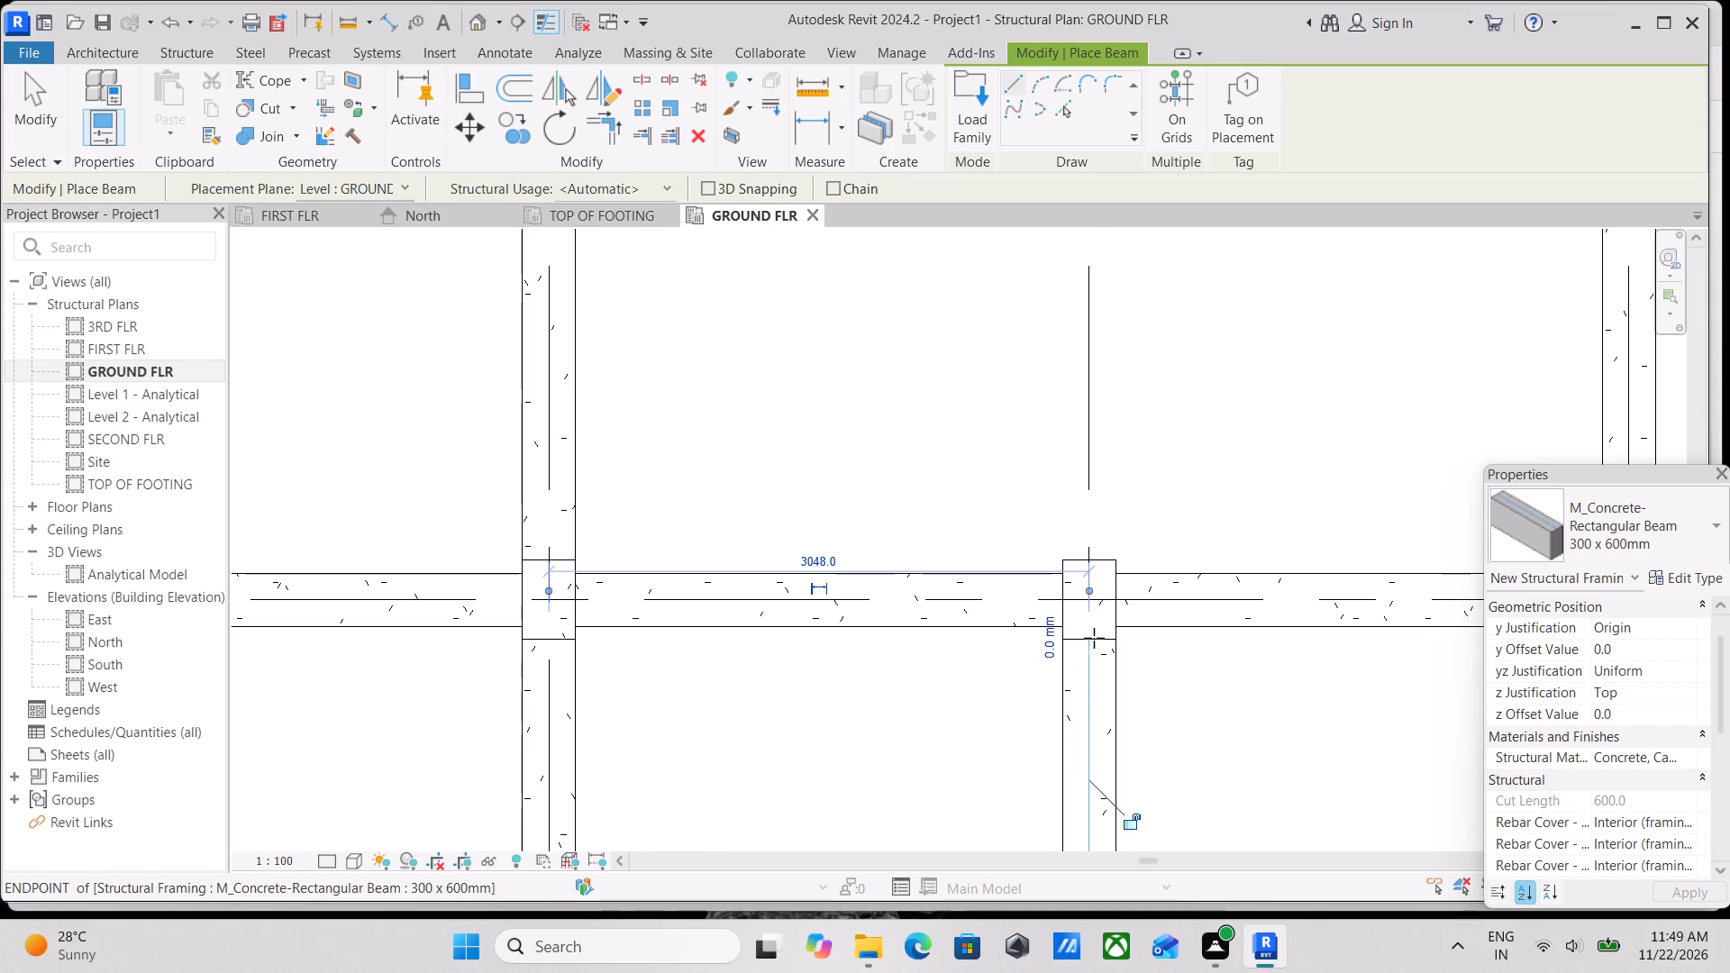
scroll(1102, 638, up, 6)
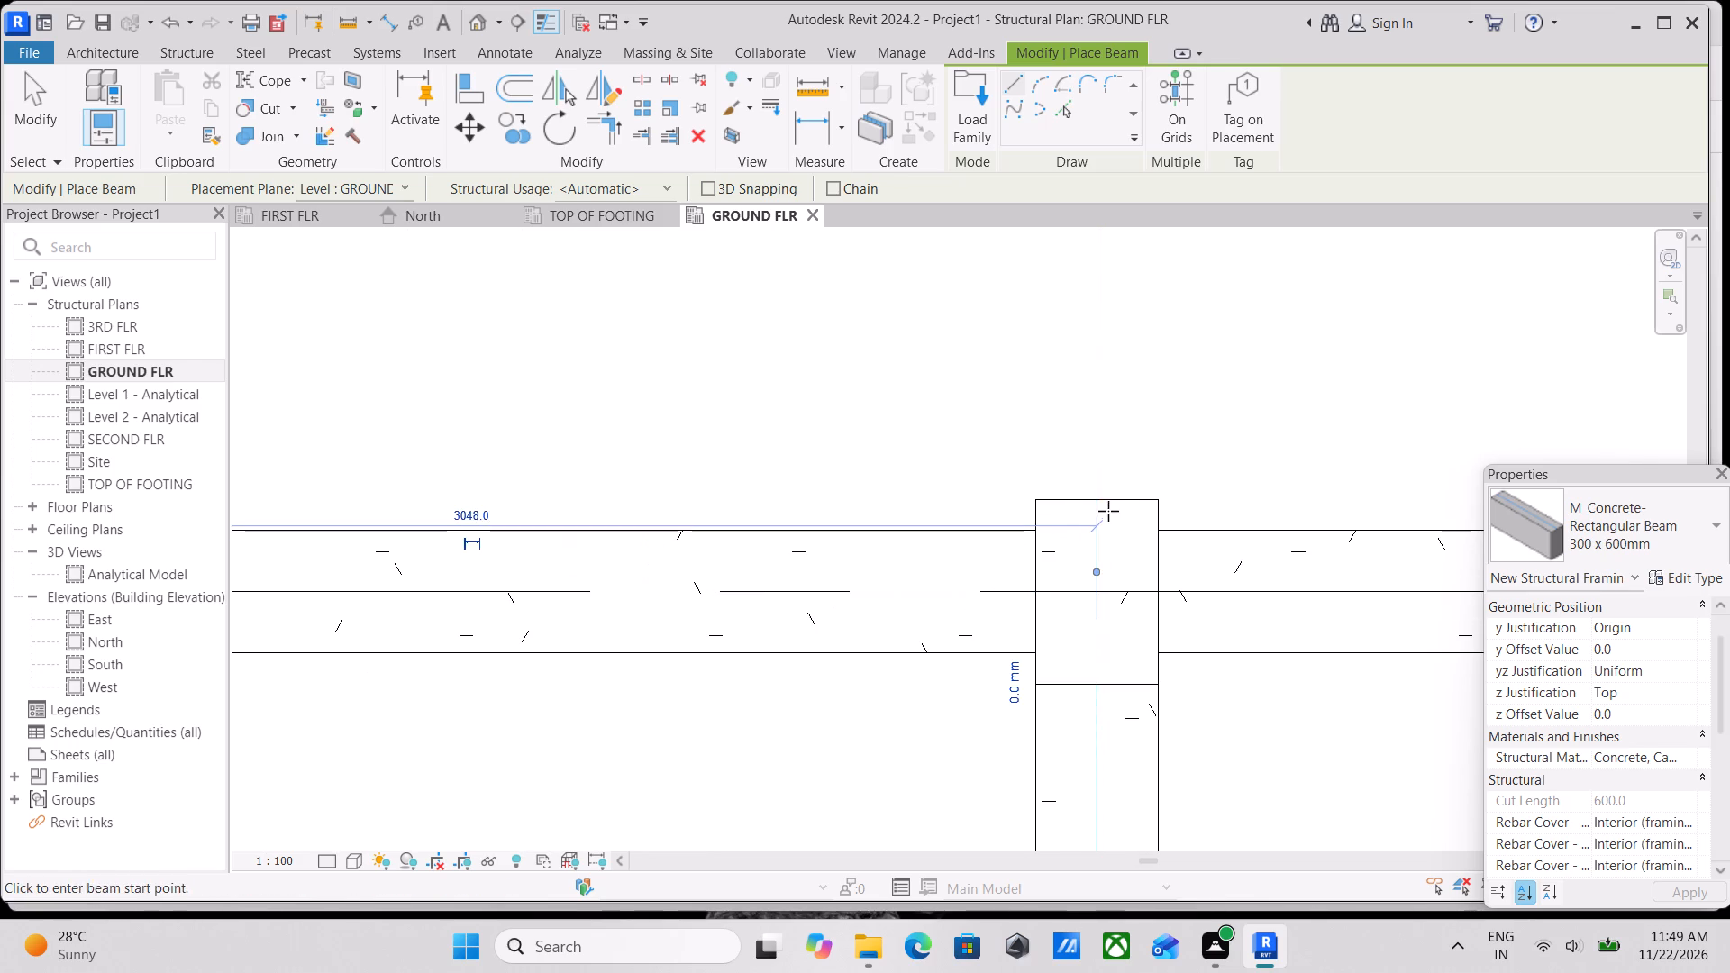
click(1098, 503)
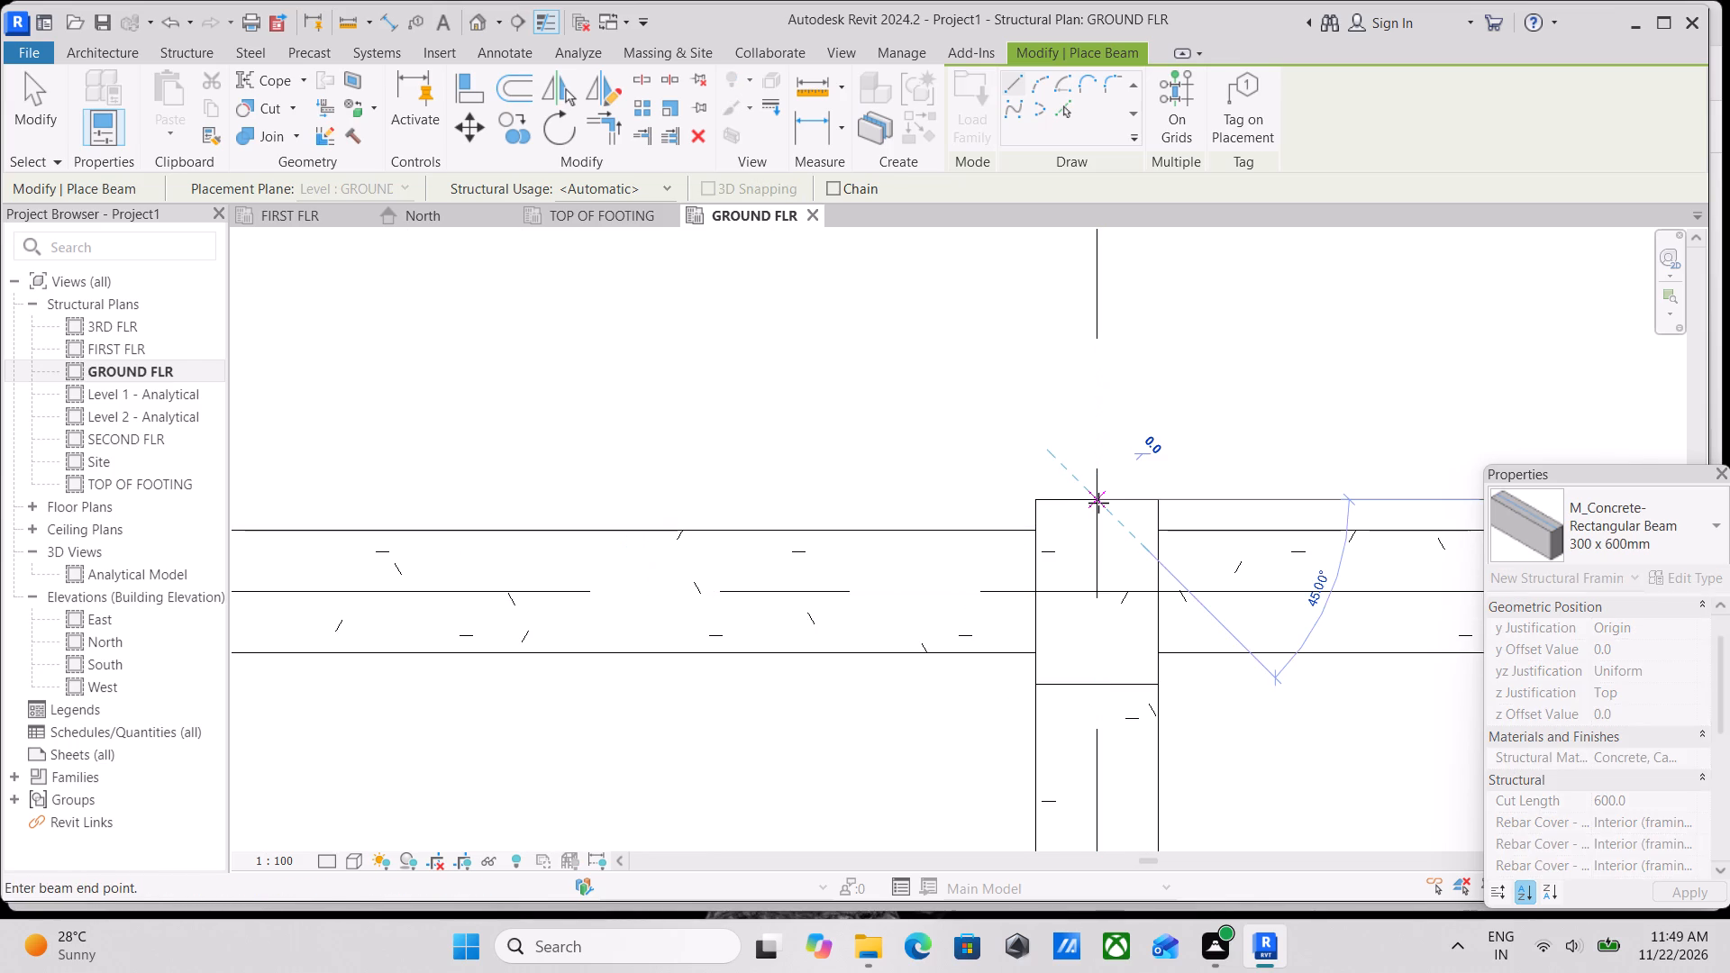
scroll(1098, 503, down, 1)
middle_drag(1097, 537, 1046, 844)
scroll(1046, 844, up, 1)
scroll(1021, 595, down, 4)
middle_drag(1023, 605, 1042, 891)
scroll(1050, 821, up, 1)
scroll(1083, 668, down, 3)
middle_drag(1083, 668, 1055, 796)
scroll(1055, 796, up, 1)
click(1028, 536)
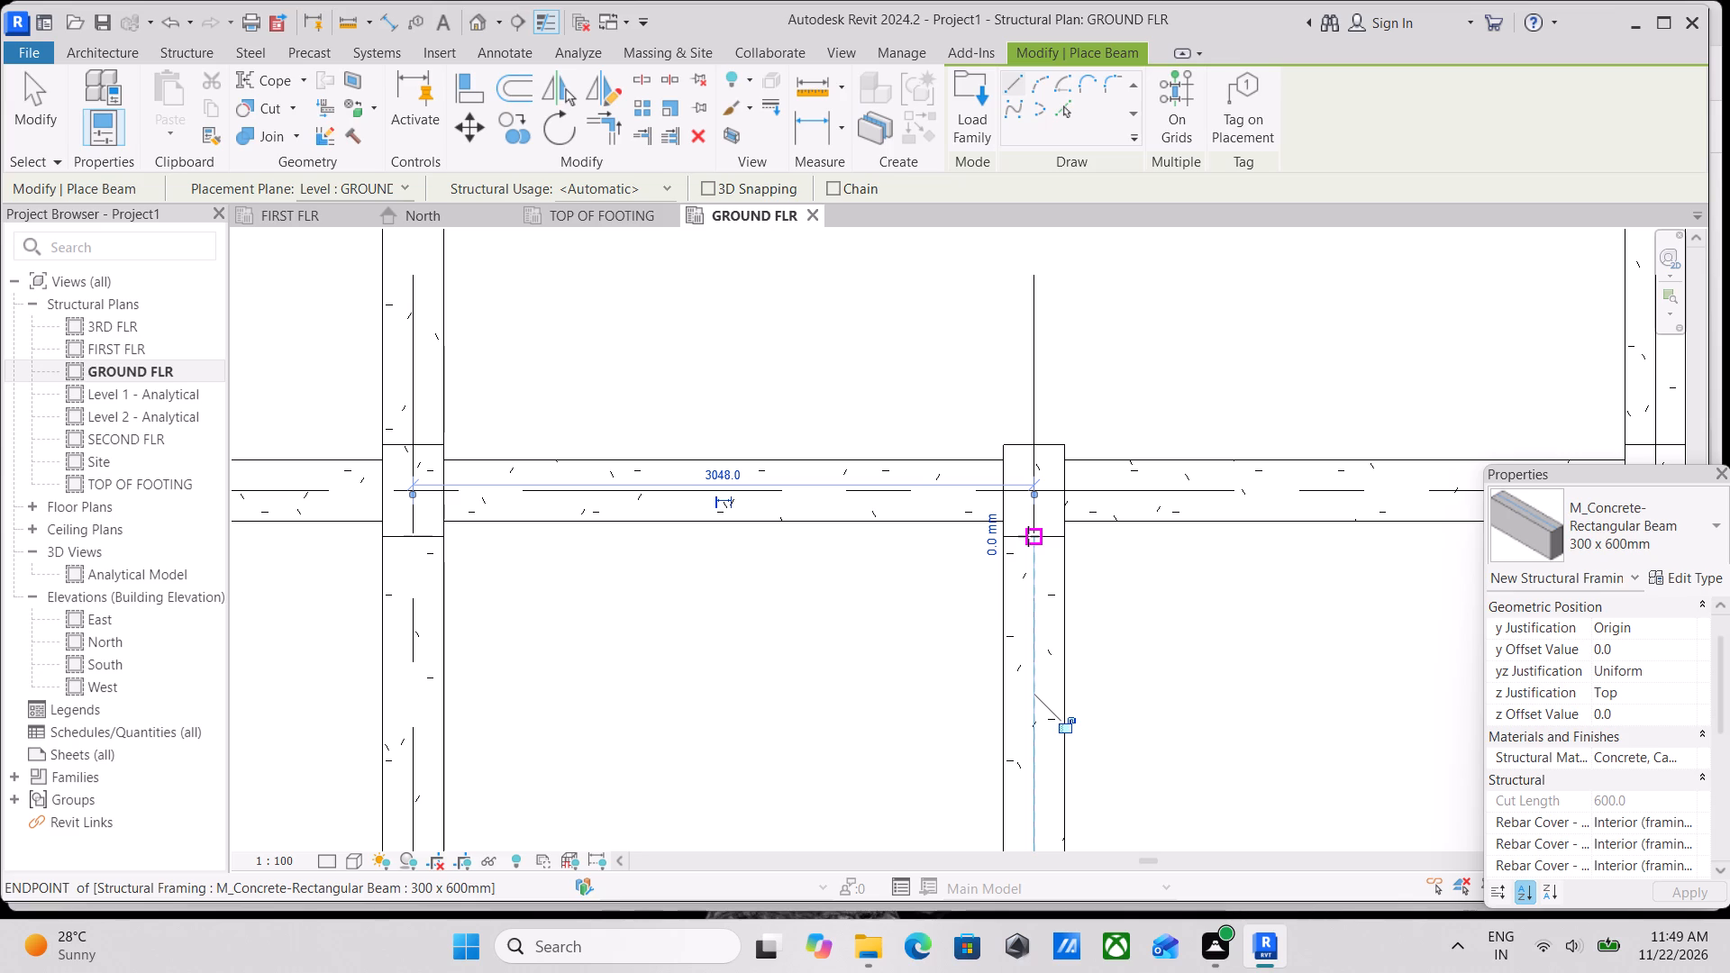
Add a 300 x 600mm concrete beam along grid C from the column at grid 3 to the column at grid 2.
scroll(1028, 536, down, 1)
scroll(1028, 536, up, 2)
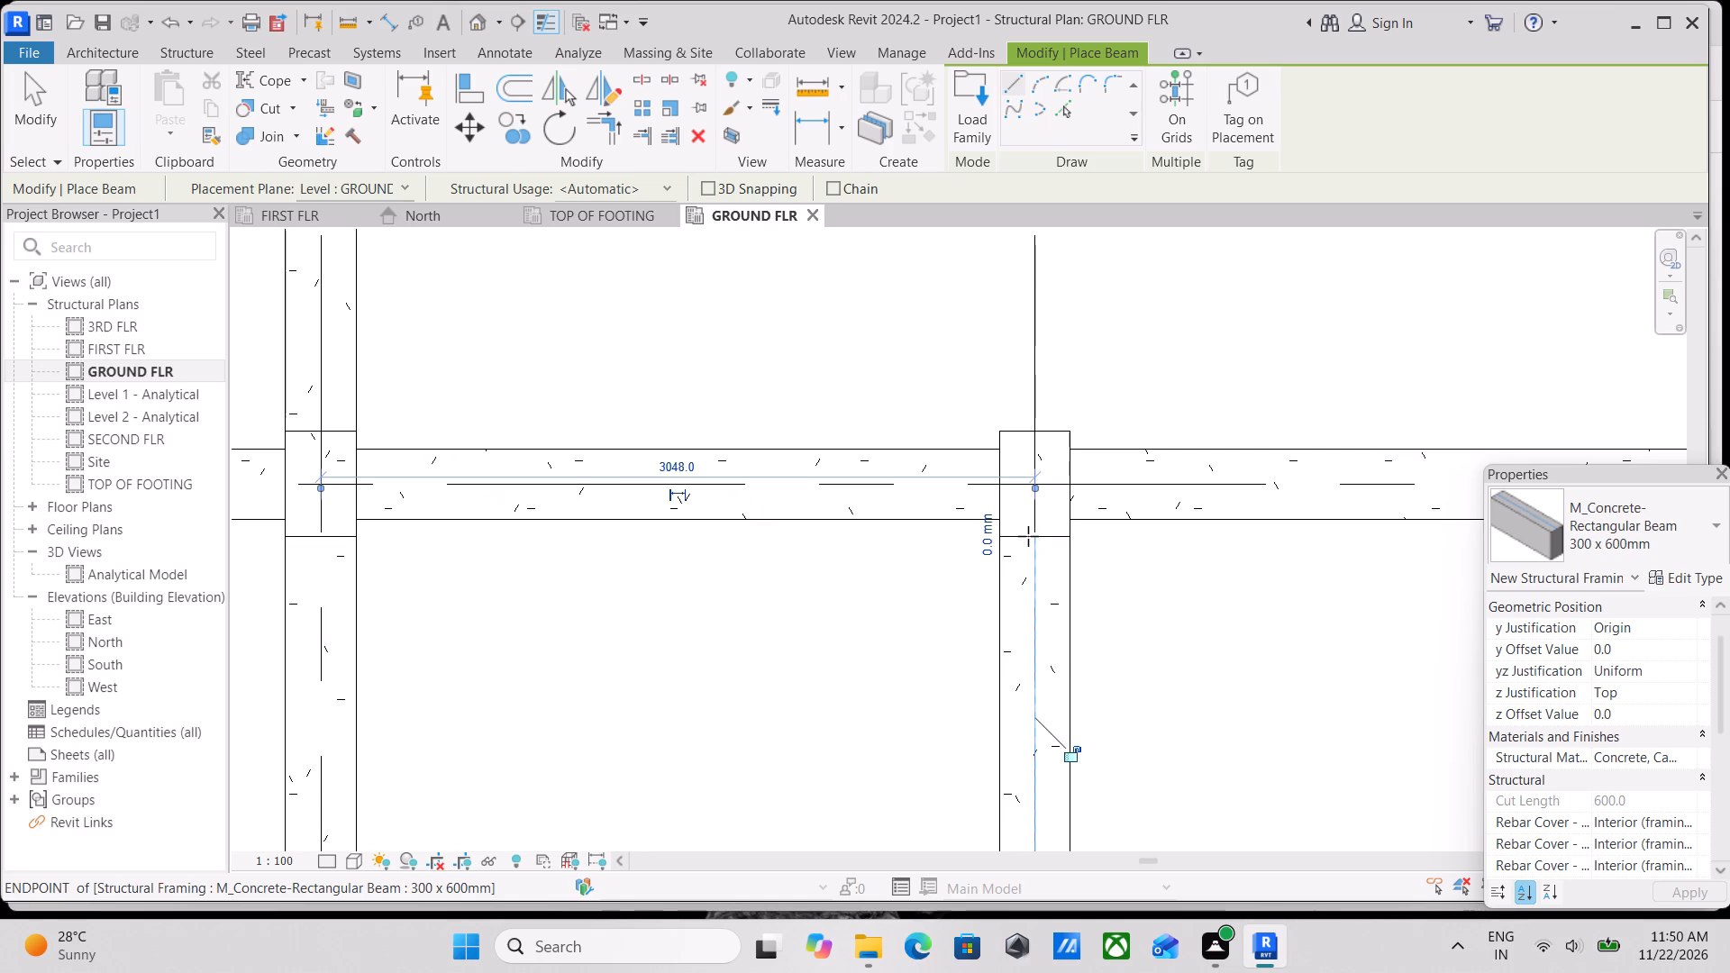
scroll(1028, 536, up, 3)
scroll(1028, 536, down, 6)
scroll(1225, 568, down, 11)
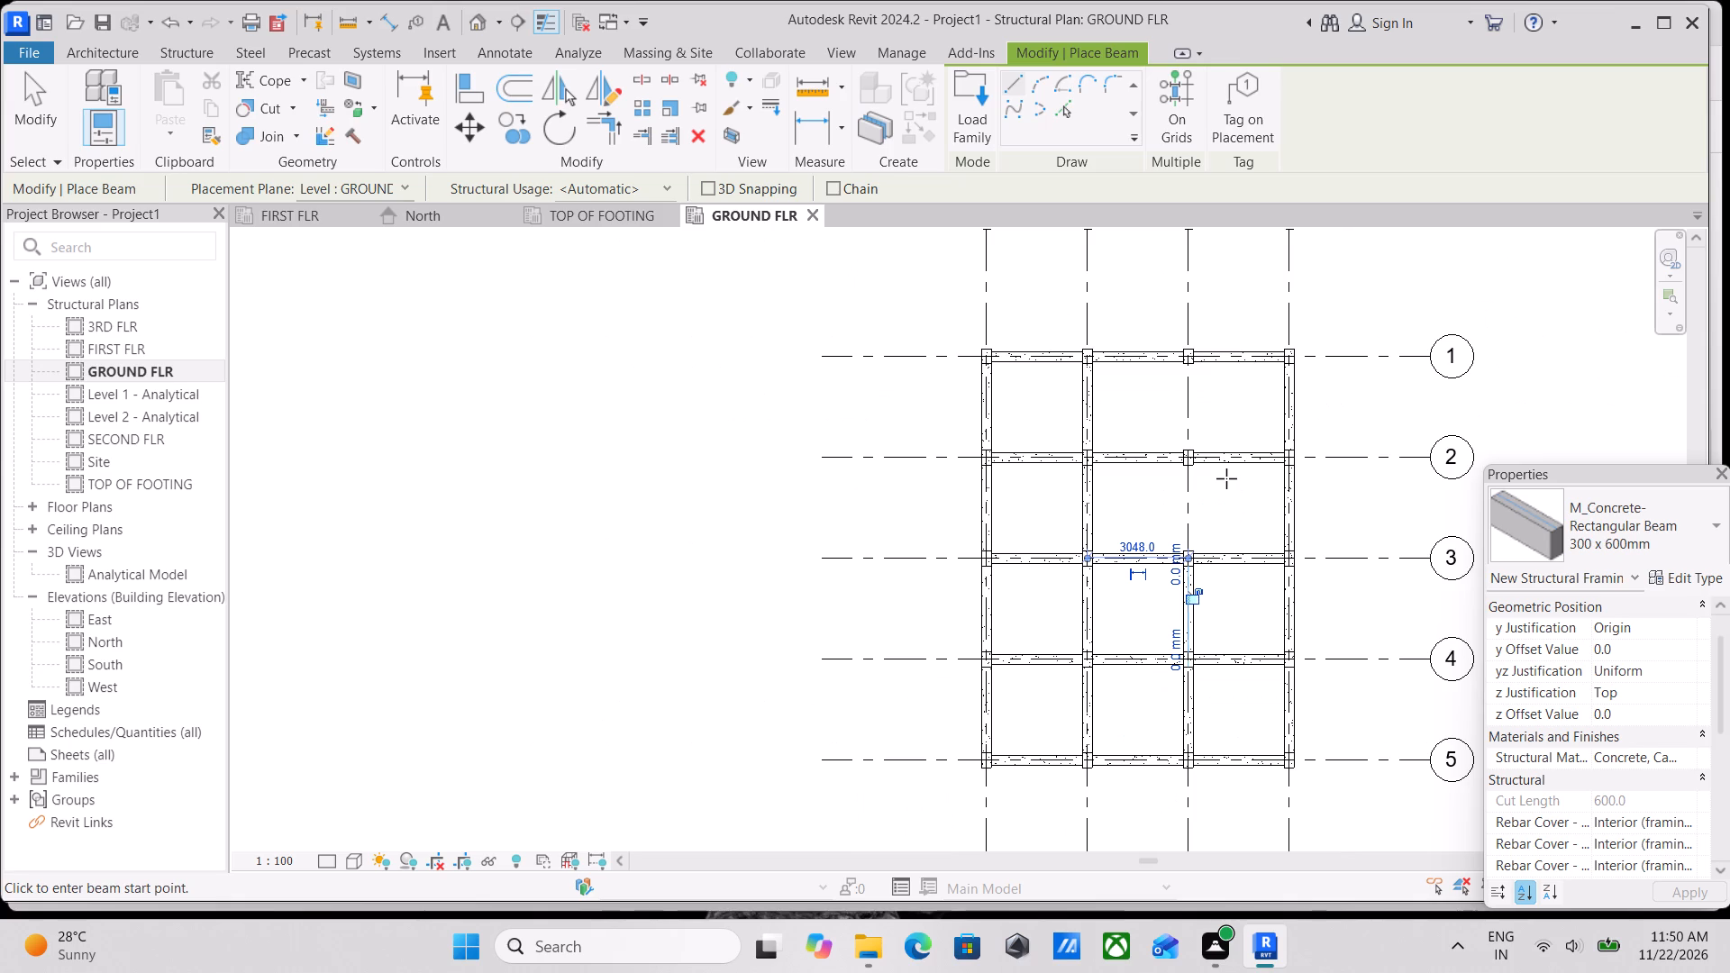
scroll(1217, 485, up, 4)
scroll(1193, 564, up, 5)
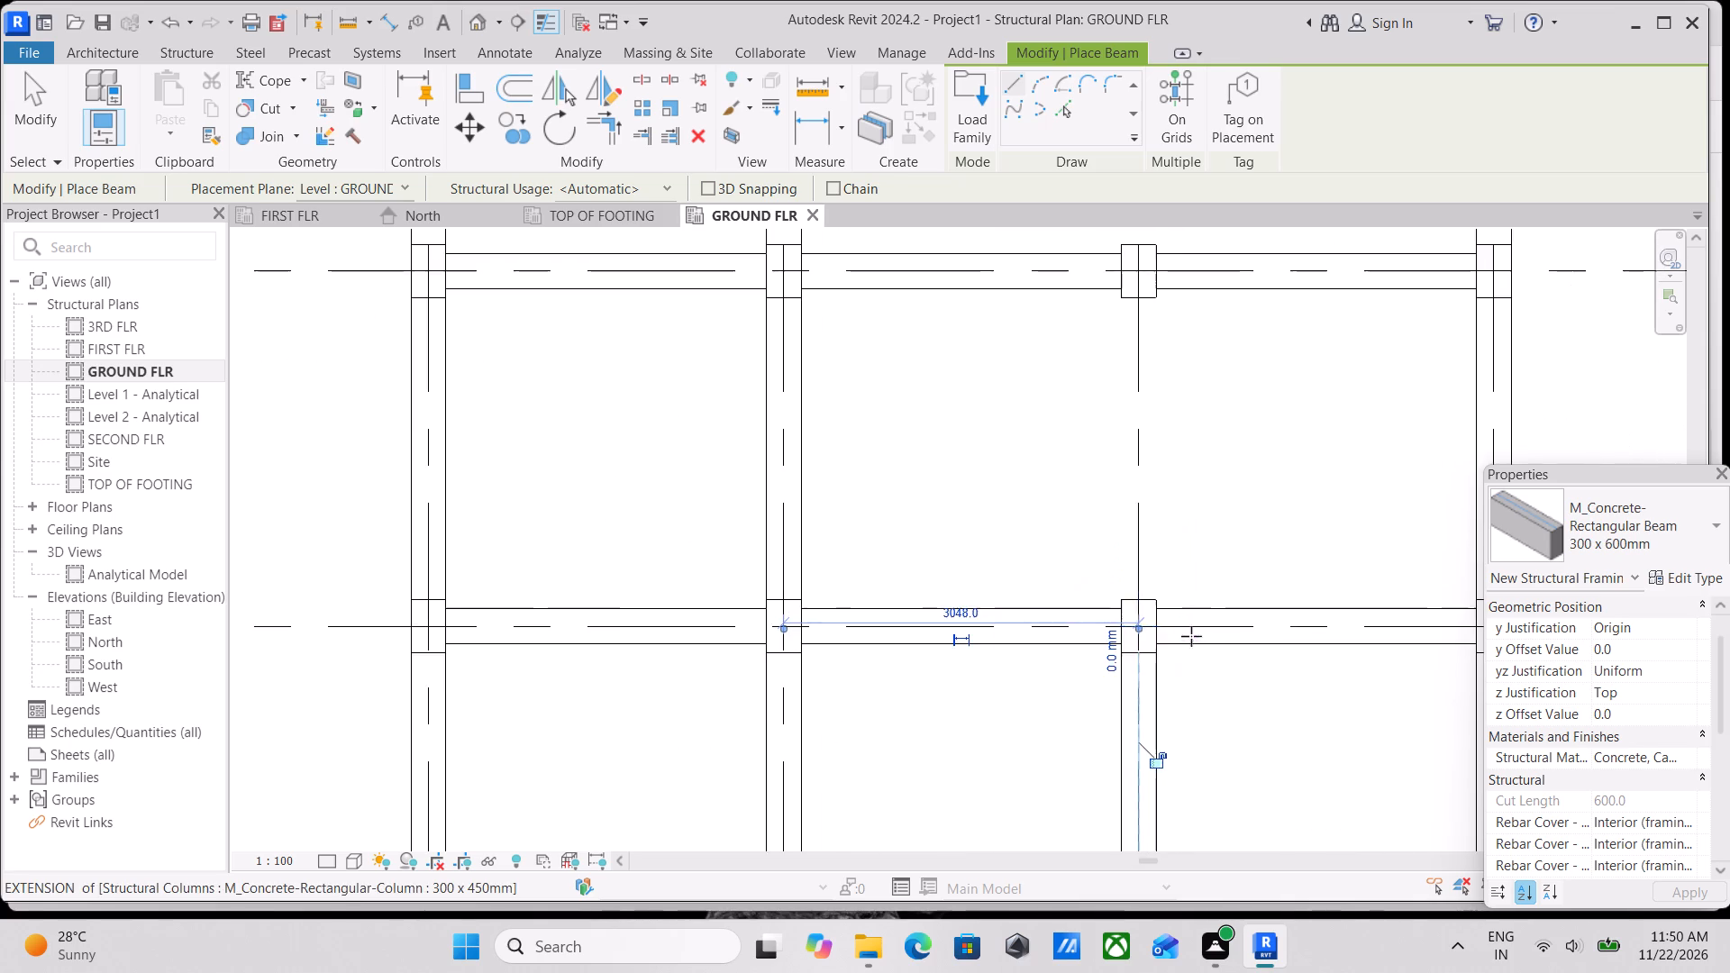
scroll(1151, 608, up, 4)
click(1131, 598)
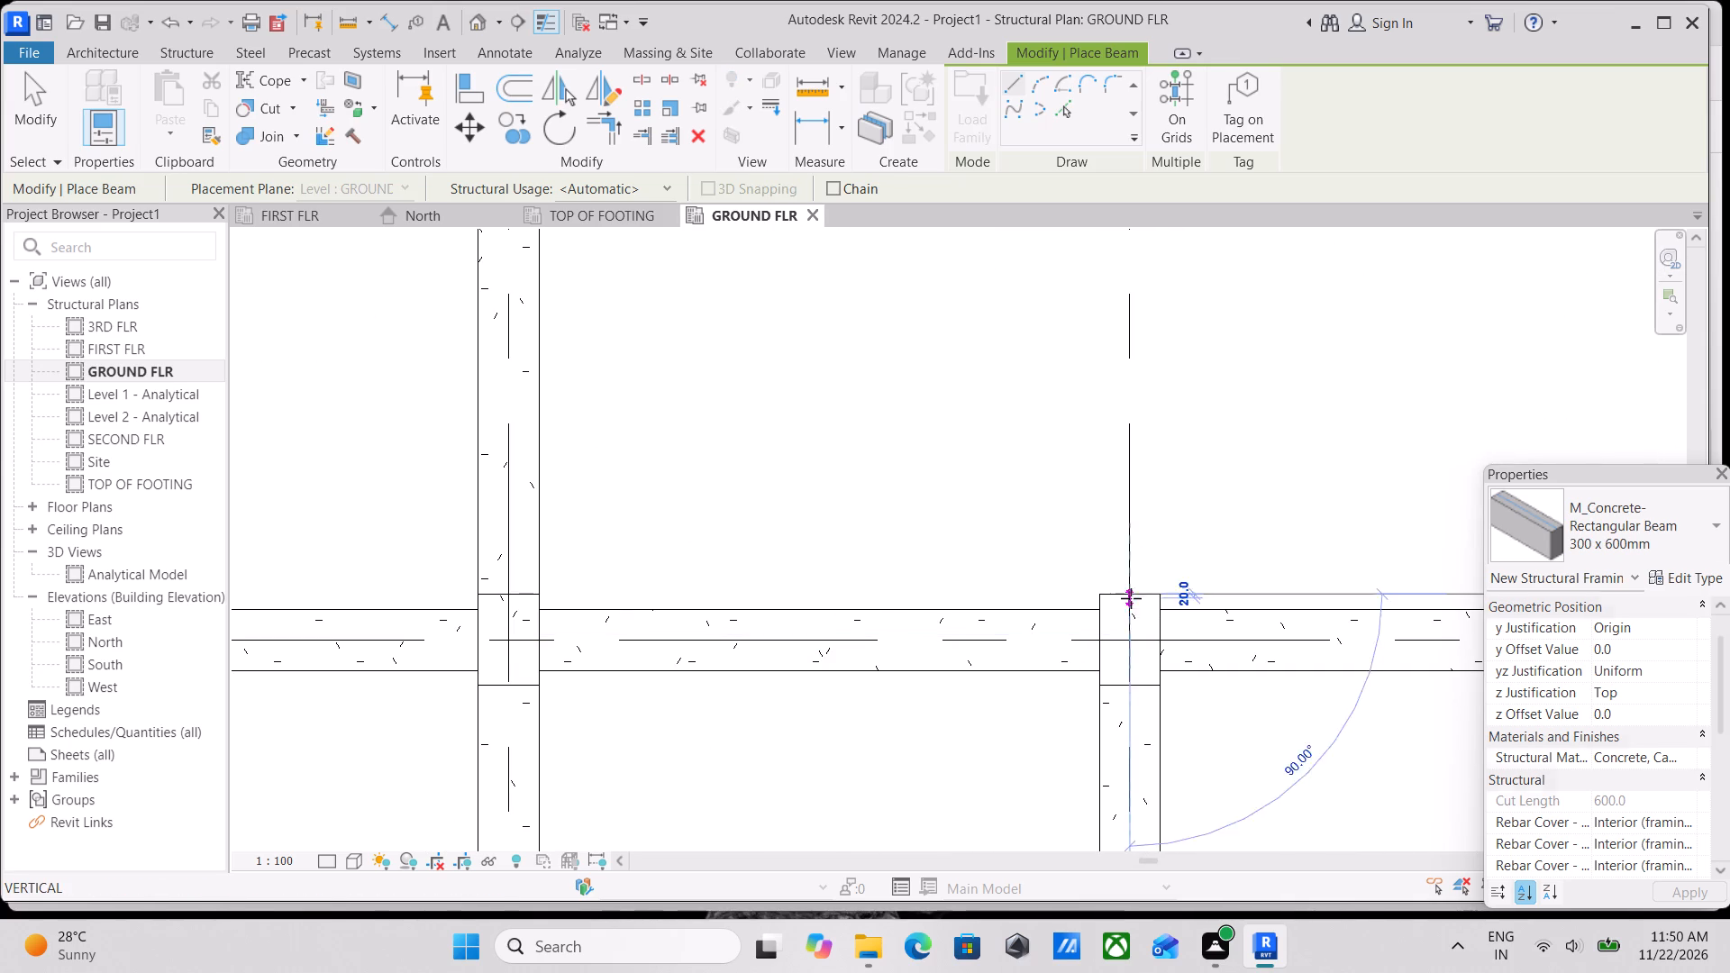
middle_drag(1138, 452, 1151, 644)
scroll(1152, 423, down, 1)
middle_drag(1152, 423, 1141, 550)
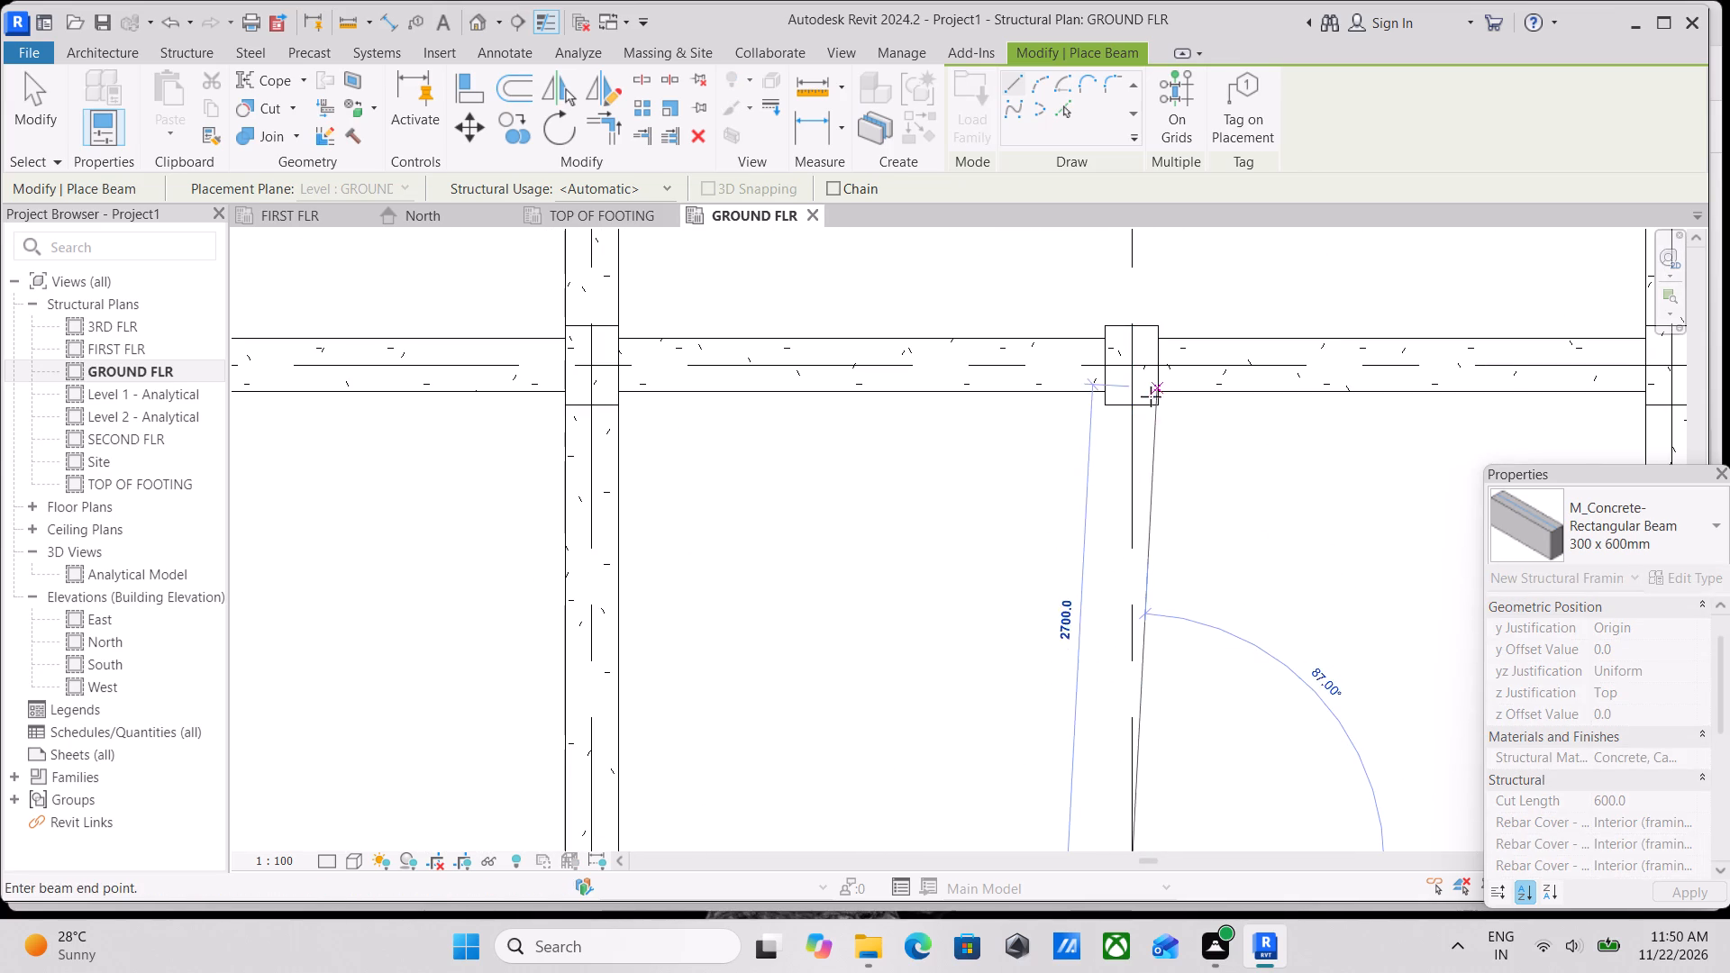
click(1133, 401)
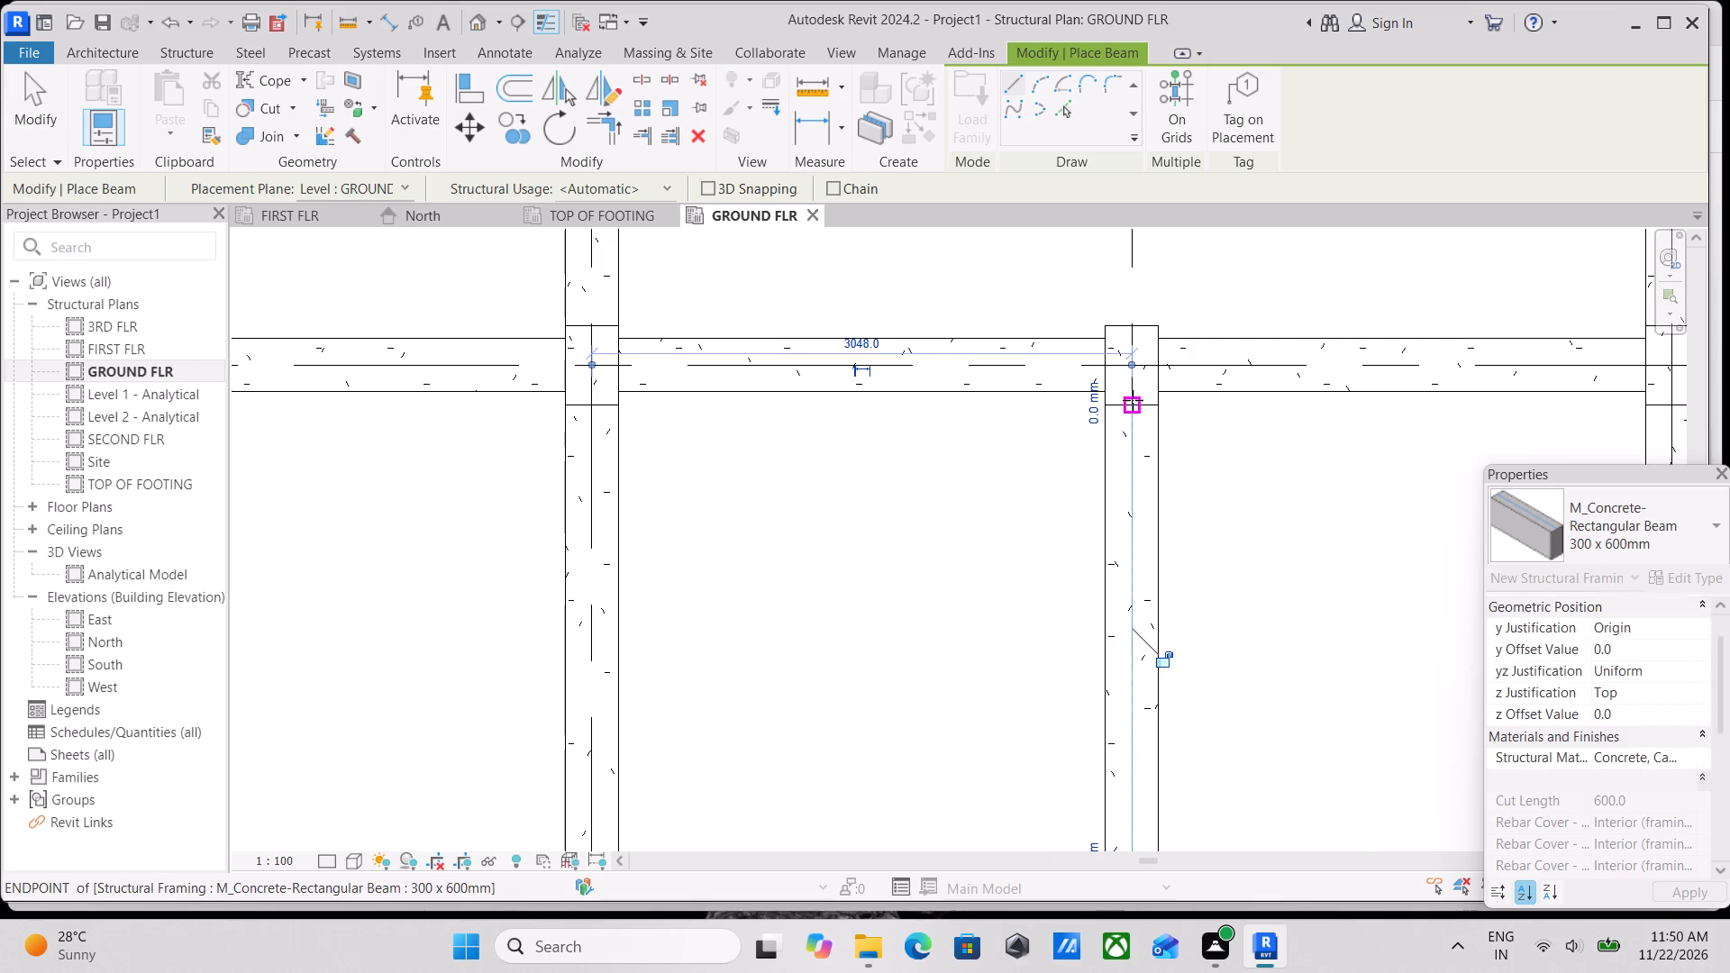
Add a 300 x 600mm concrete beam along grid C from the column at grid 2 to the column at grid 1, and end beam placement.
scroll(1131, 400, down, 3)
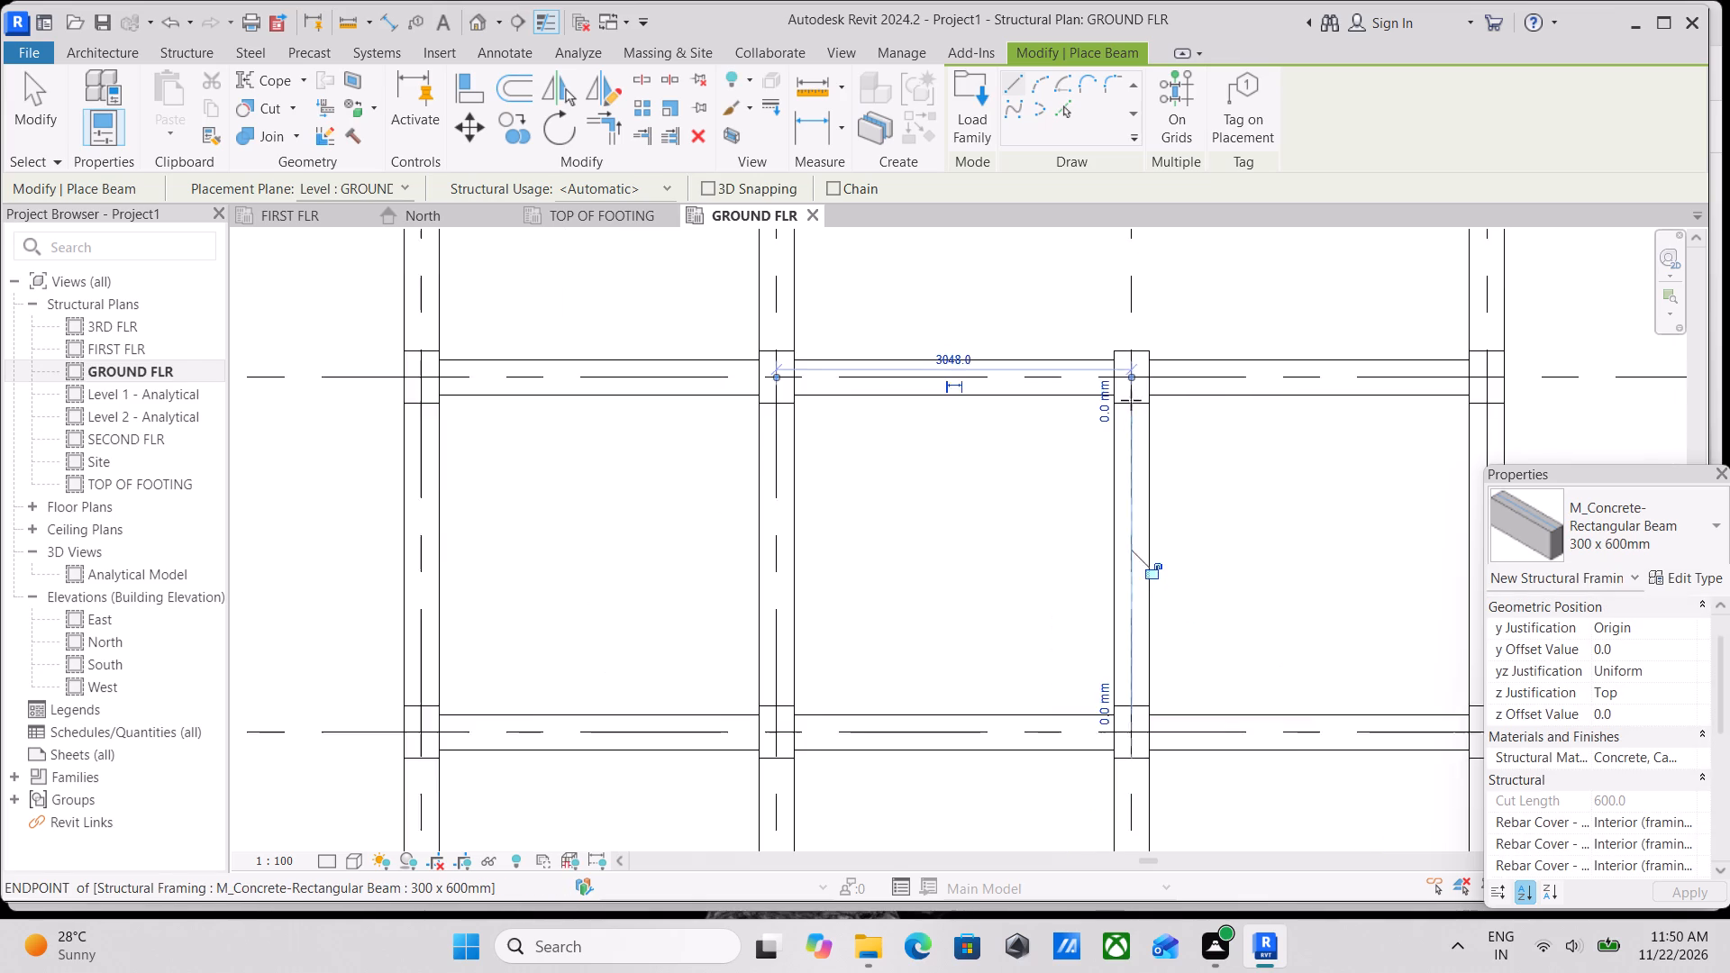
middle_drag(1138, 404, 1141, 701)
scroll(1122, 610, up, 3)
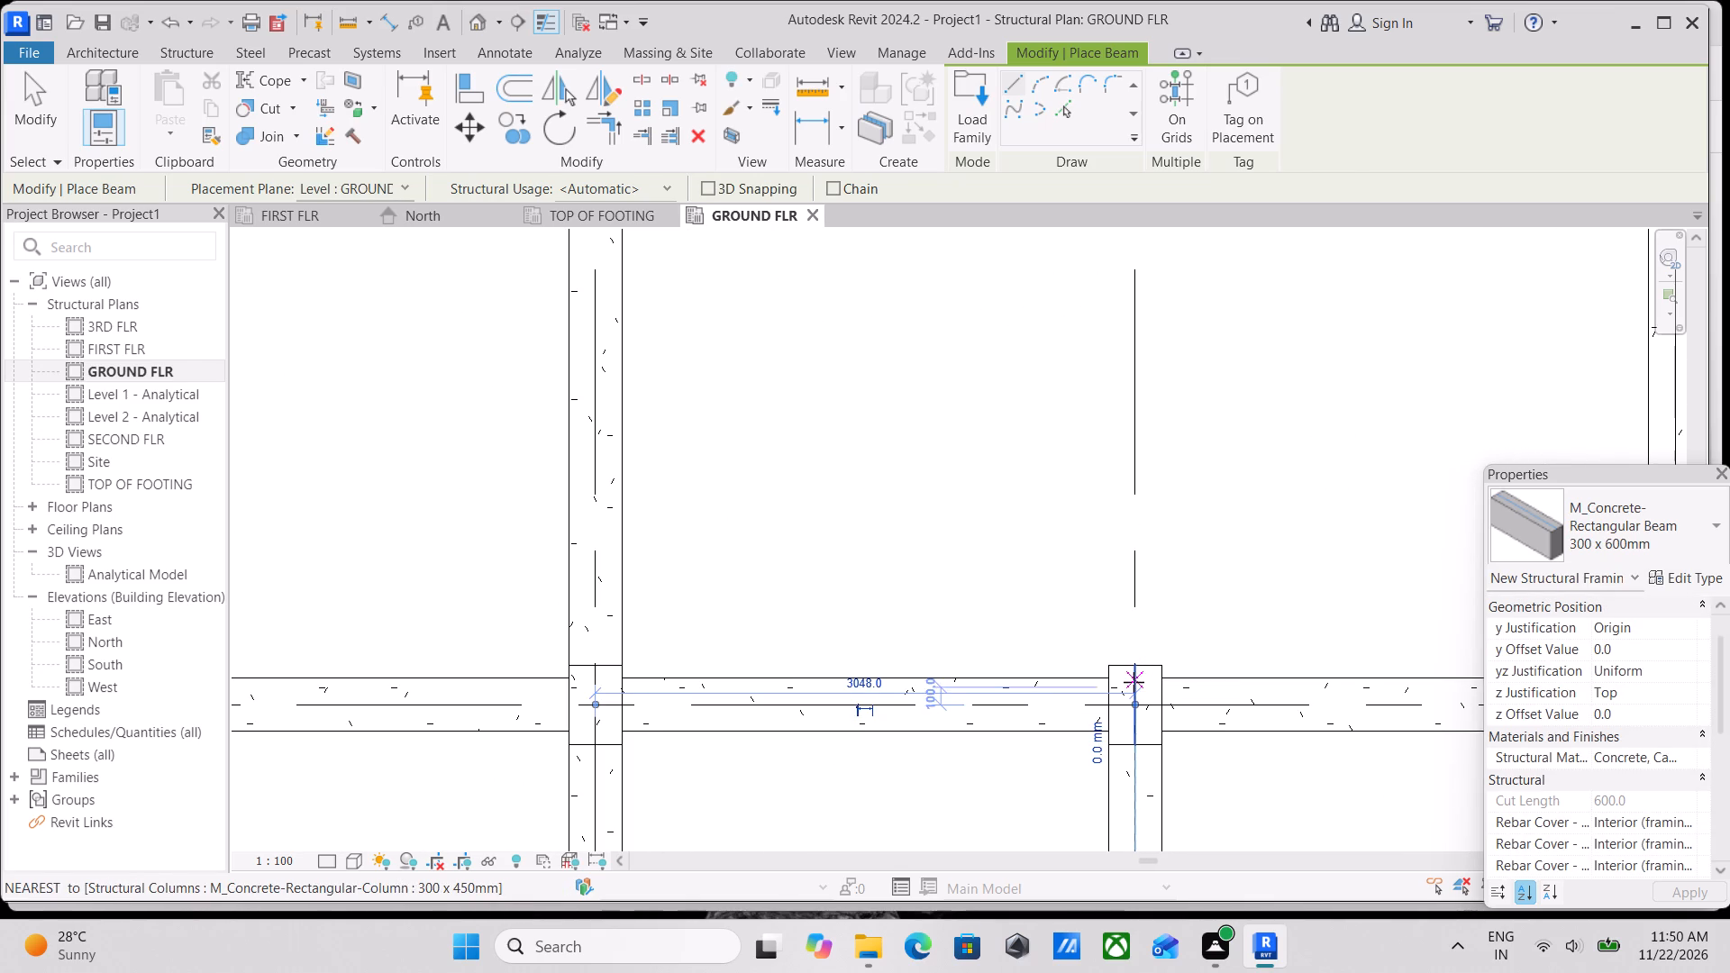
click(1138, 668)
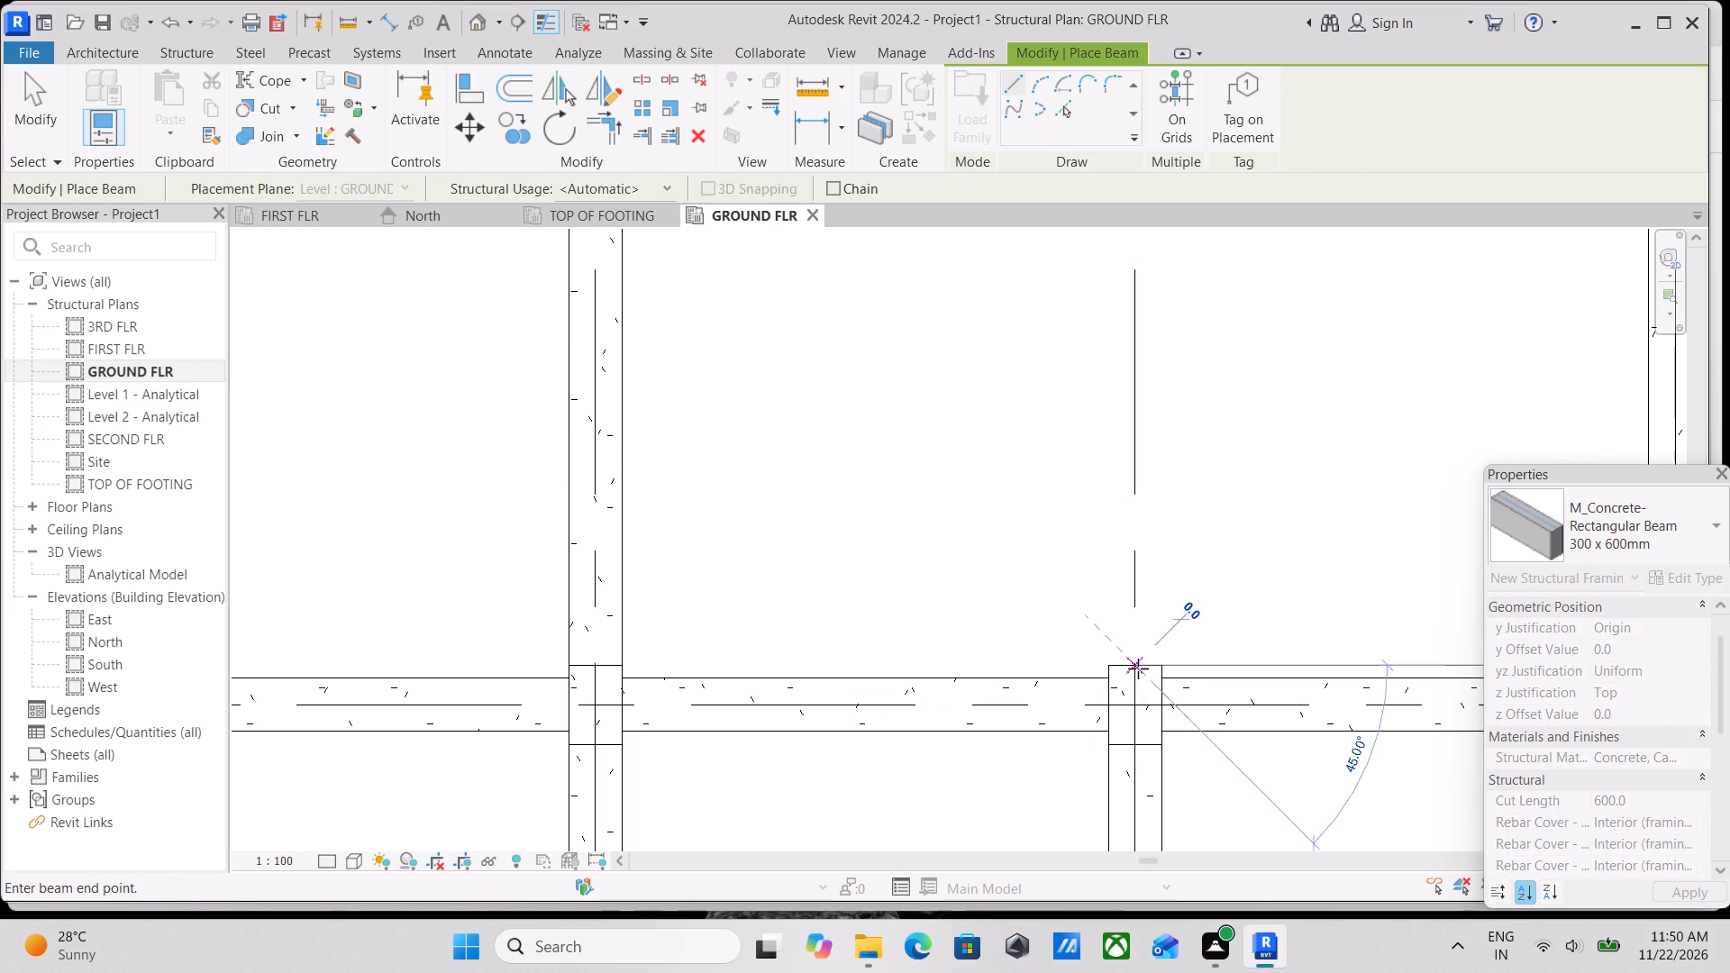
middle_drag(1174, 475, 1174, 699)
click(1134, 429)
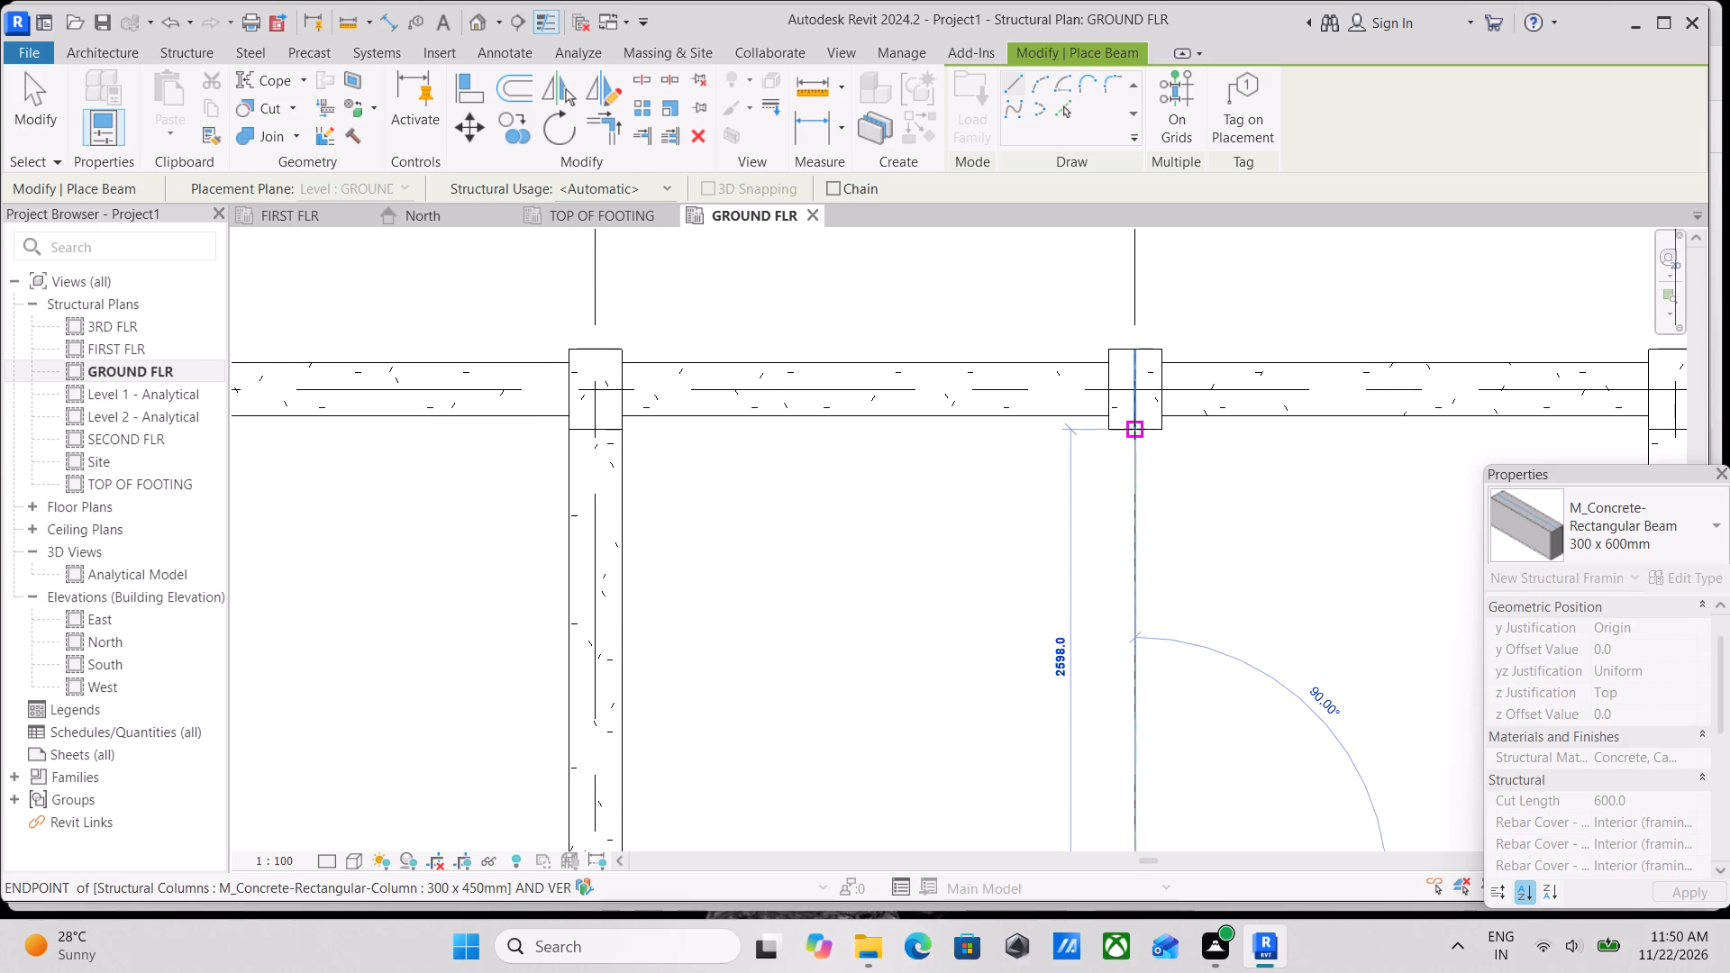
scroll(1135, 429, up, 1)
scroll(1141, 485, down, 6)
scroll(1192, 563, down, 5)
middle_drag(1109, 532, 921, 439)
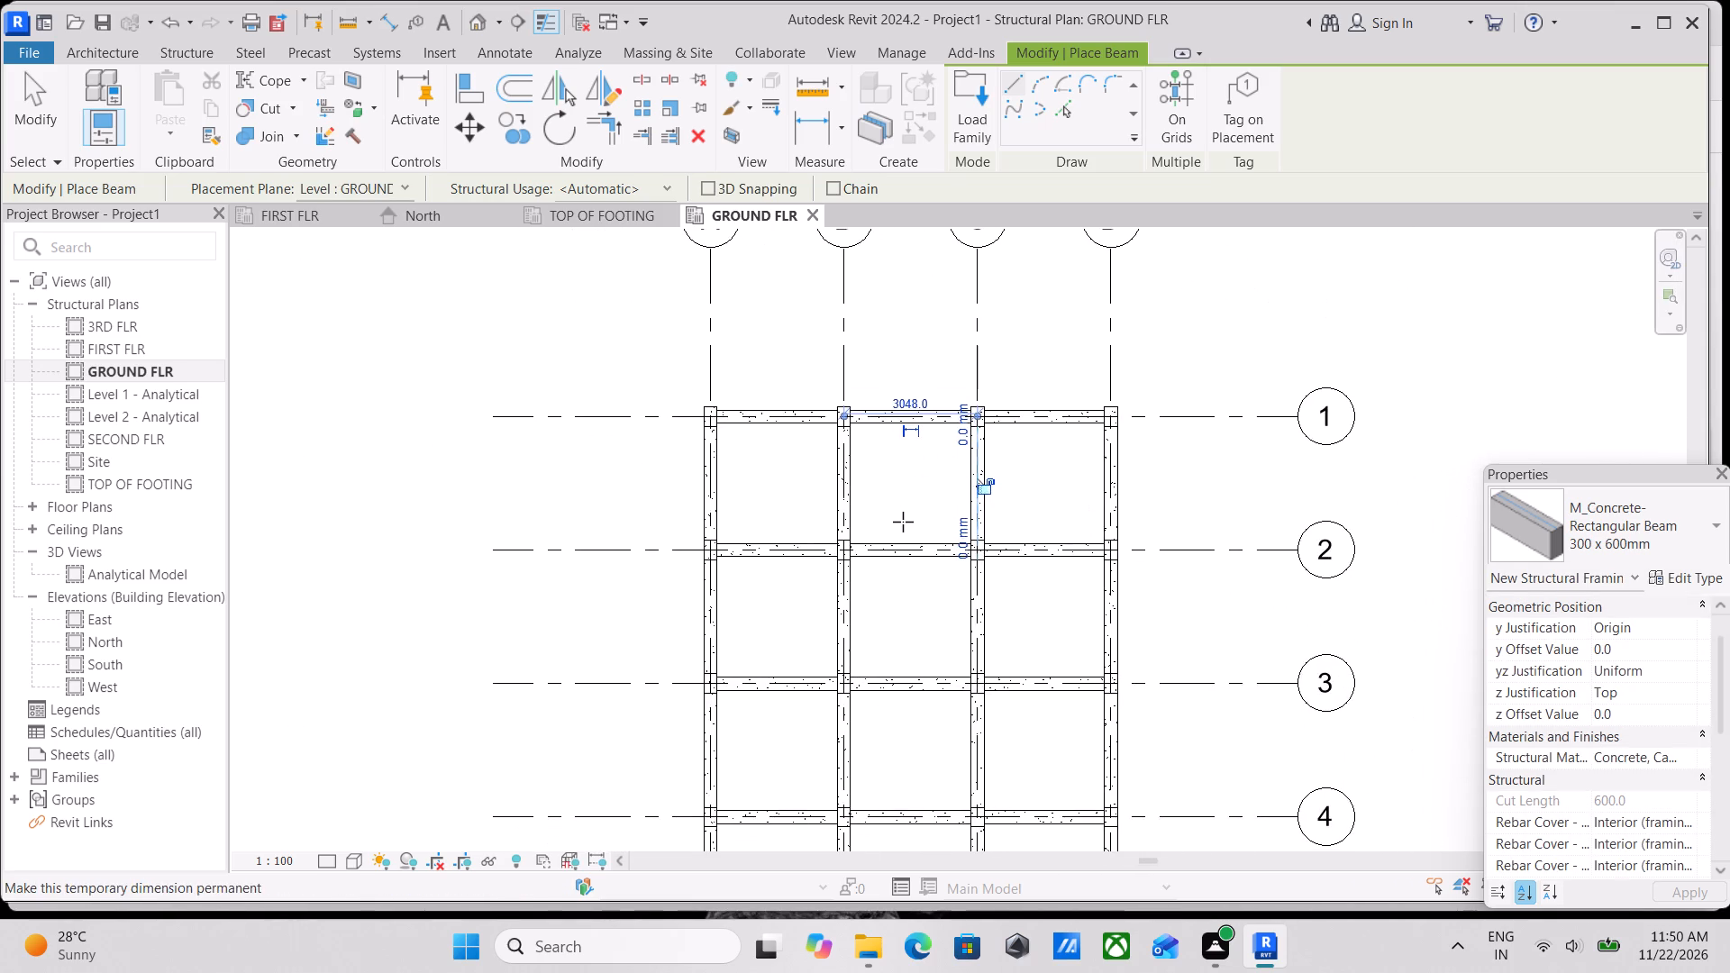
scroll(903, 522, up, 3)
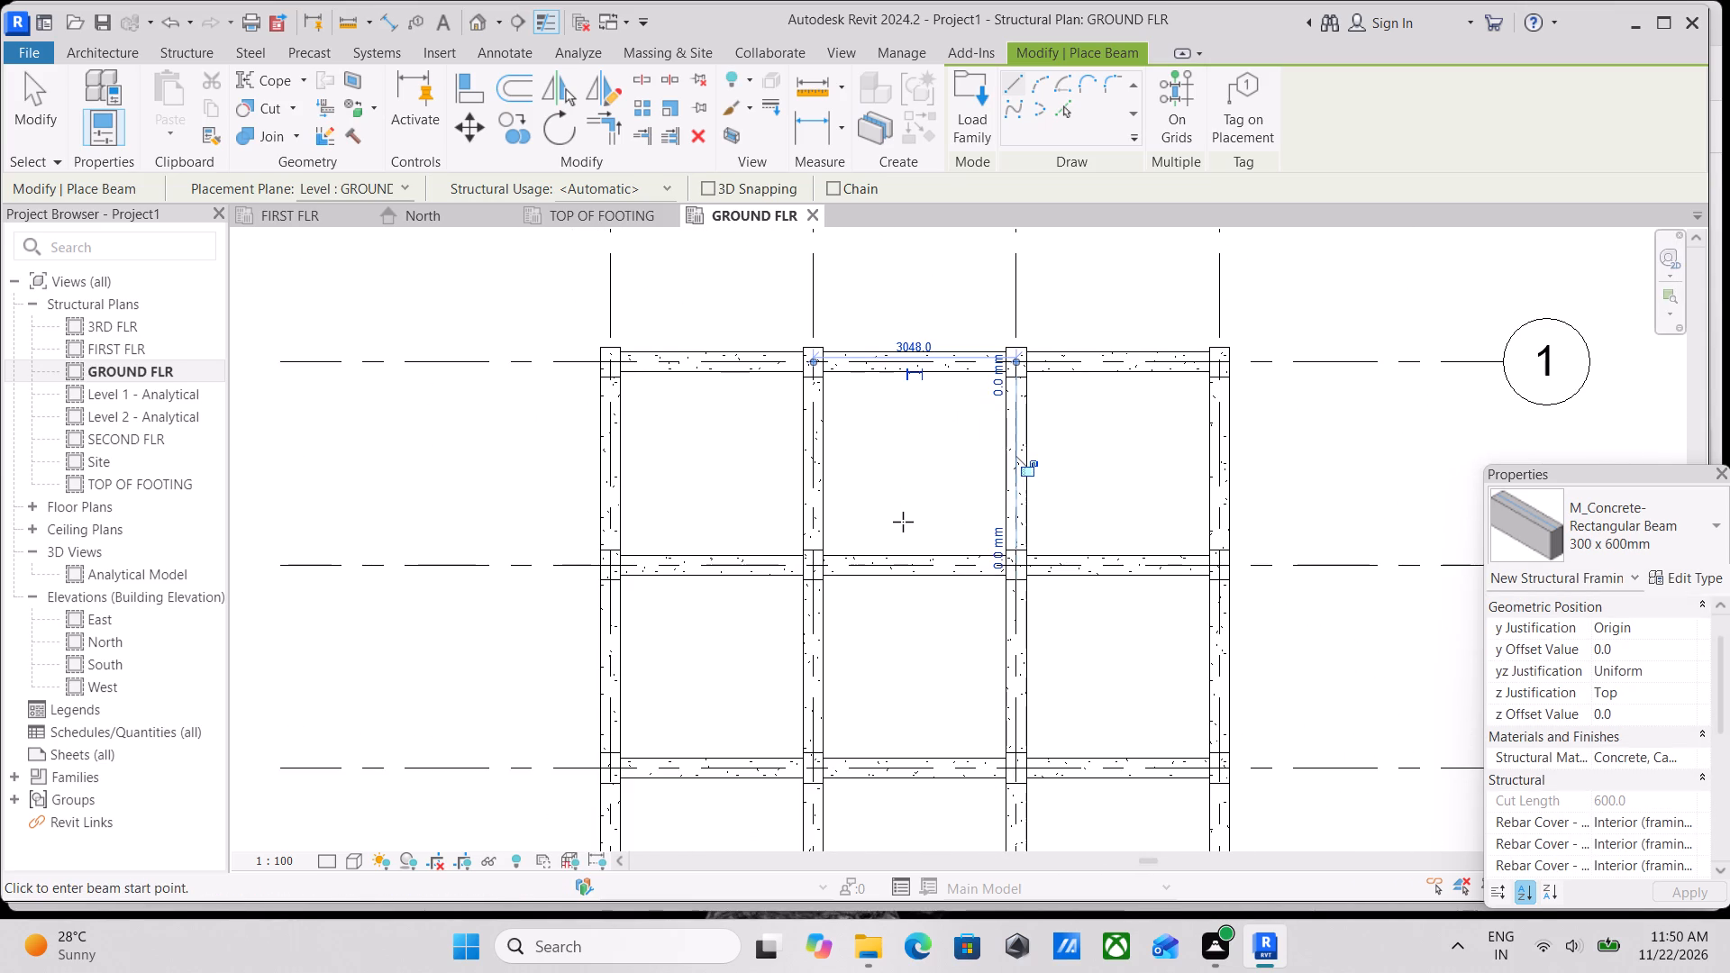
scroll(903, 522, up, 2)
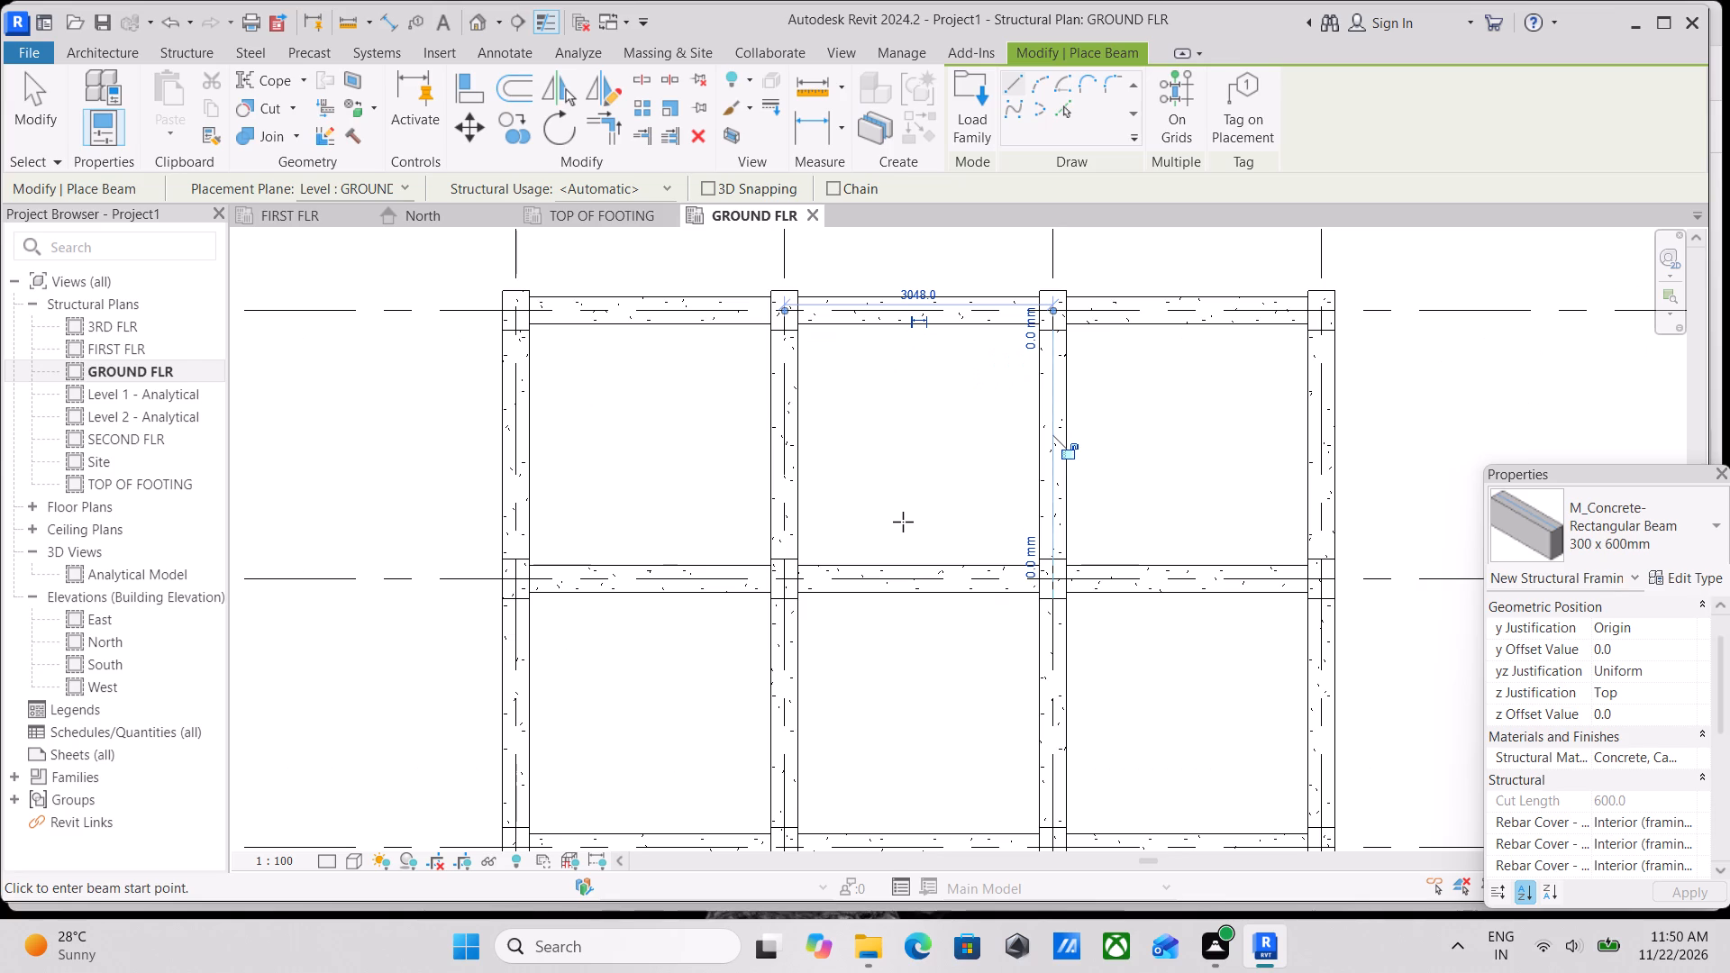
key(Escape)
scroll(903, 522, up, 2)
scroll(903, 522, down, 6)
key(Escape)
Align the outer face of the grid 1 beam between grids A and B with the outer face of column A1.
scroll(903, 522, down, 5)
scroll(903, 531, up, 3)
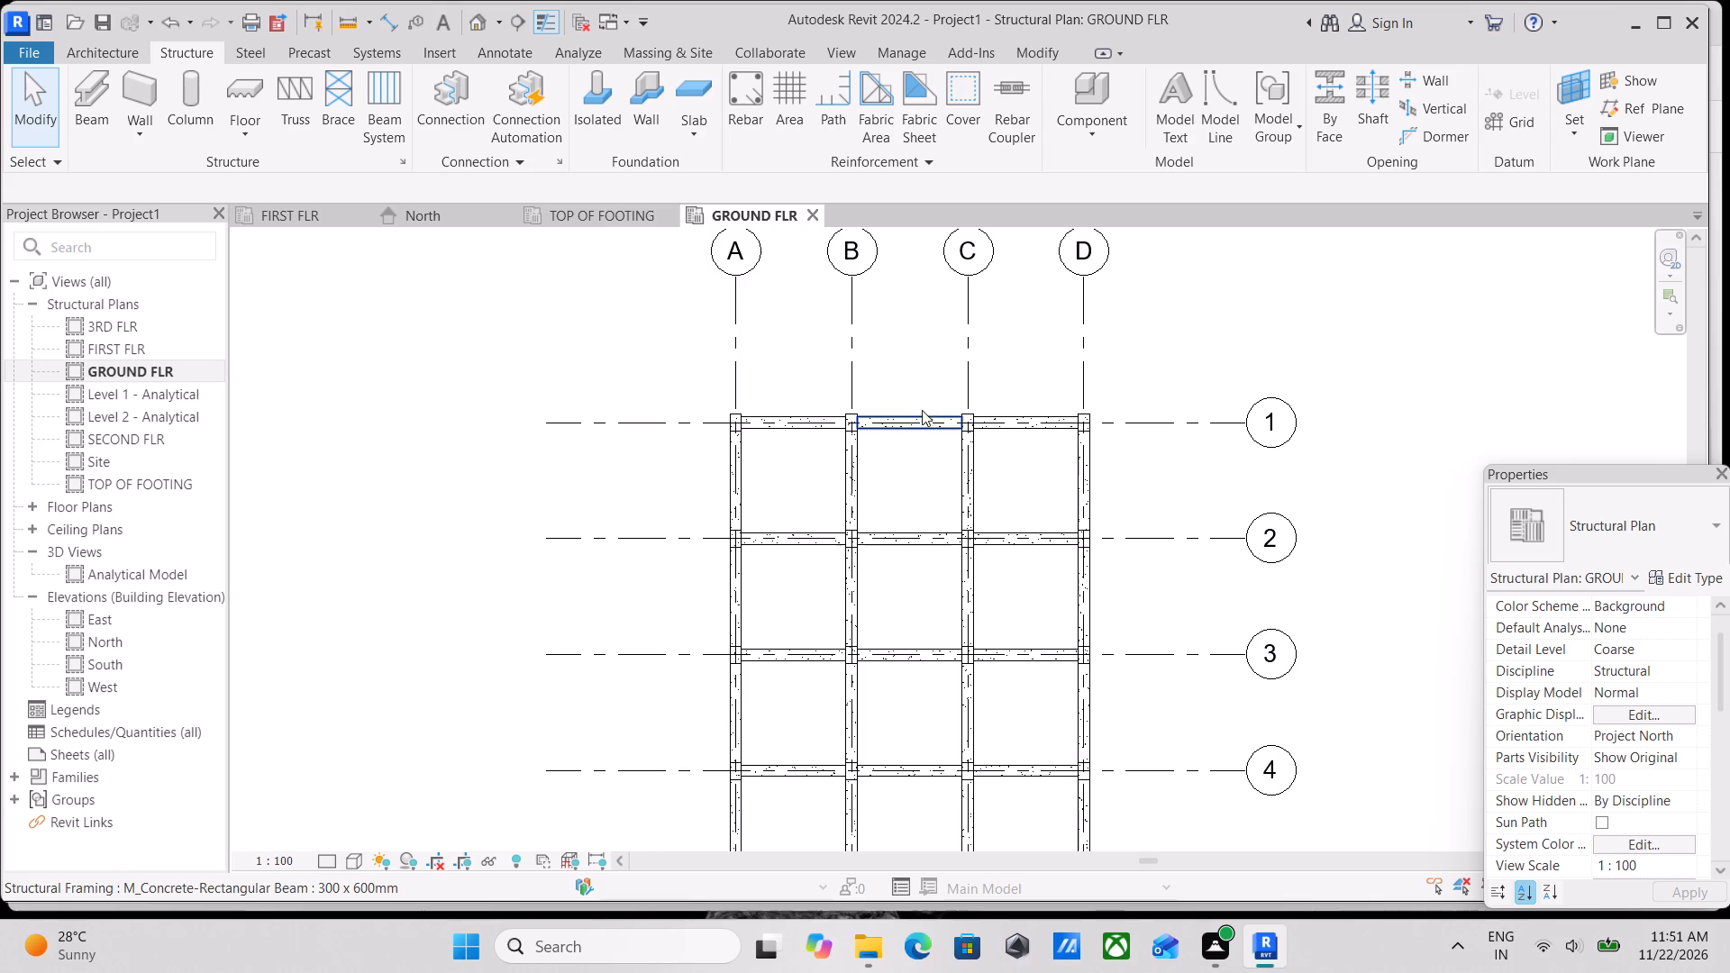
scroll(760, 436, up, 2)
middle_drag(779, 485, 875, 679)
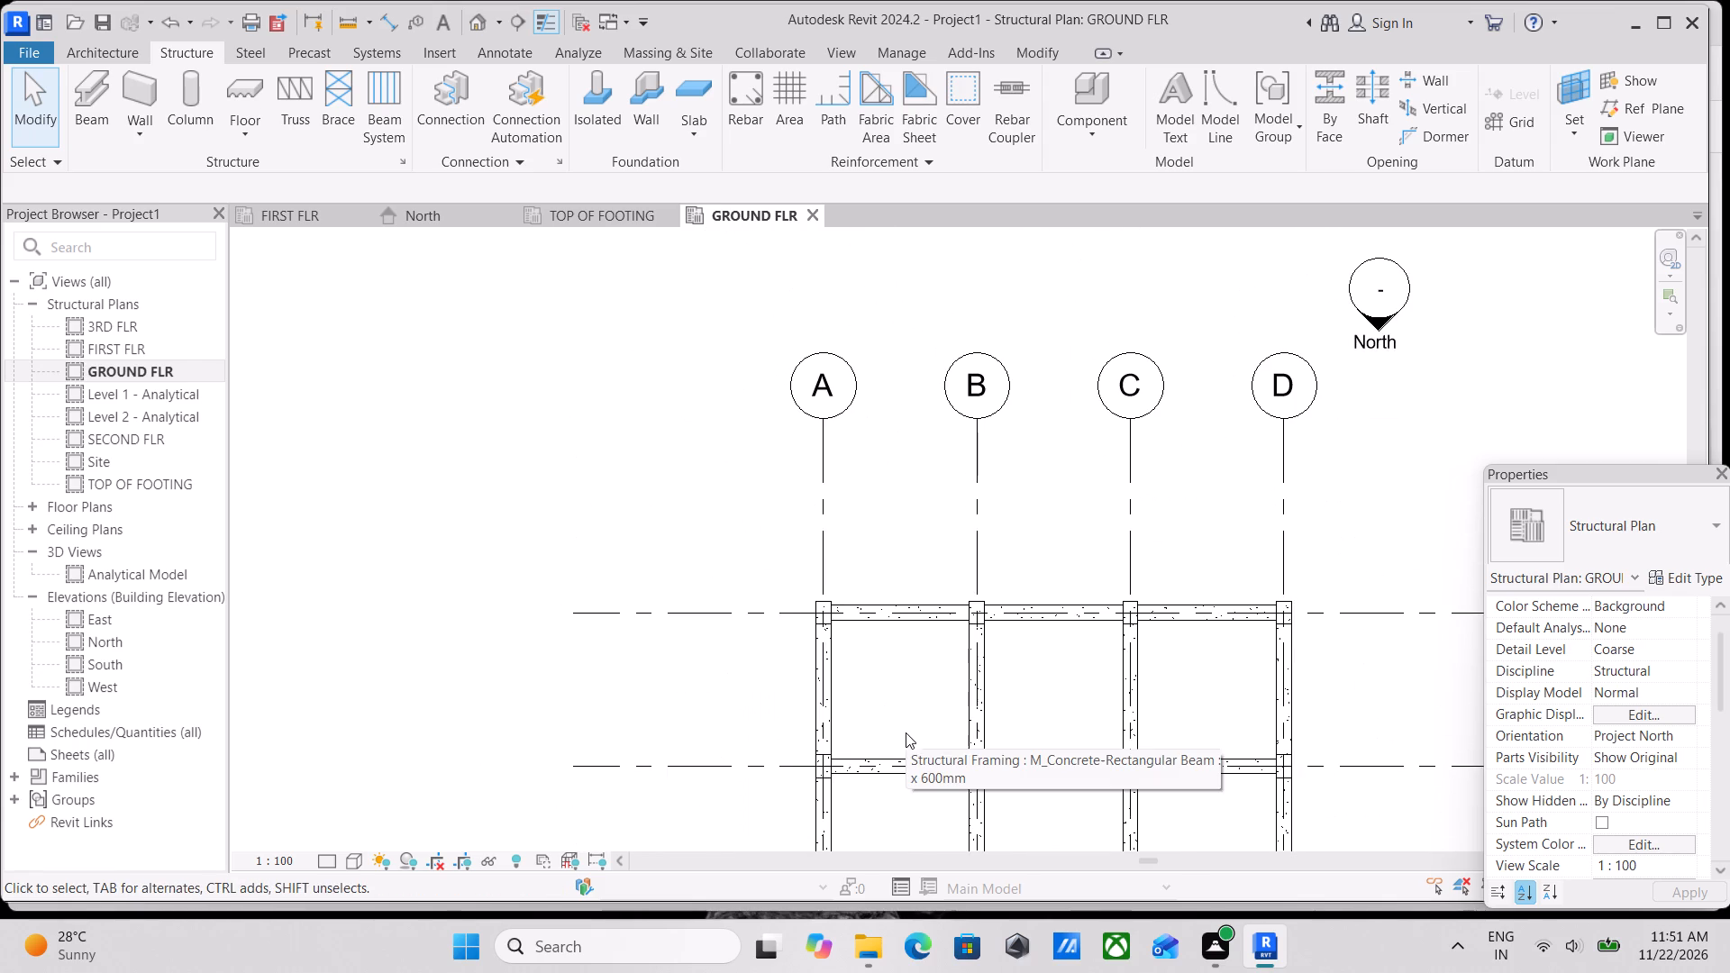
text(AL)
scroll(864, 656, up, 3)
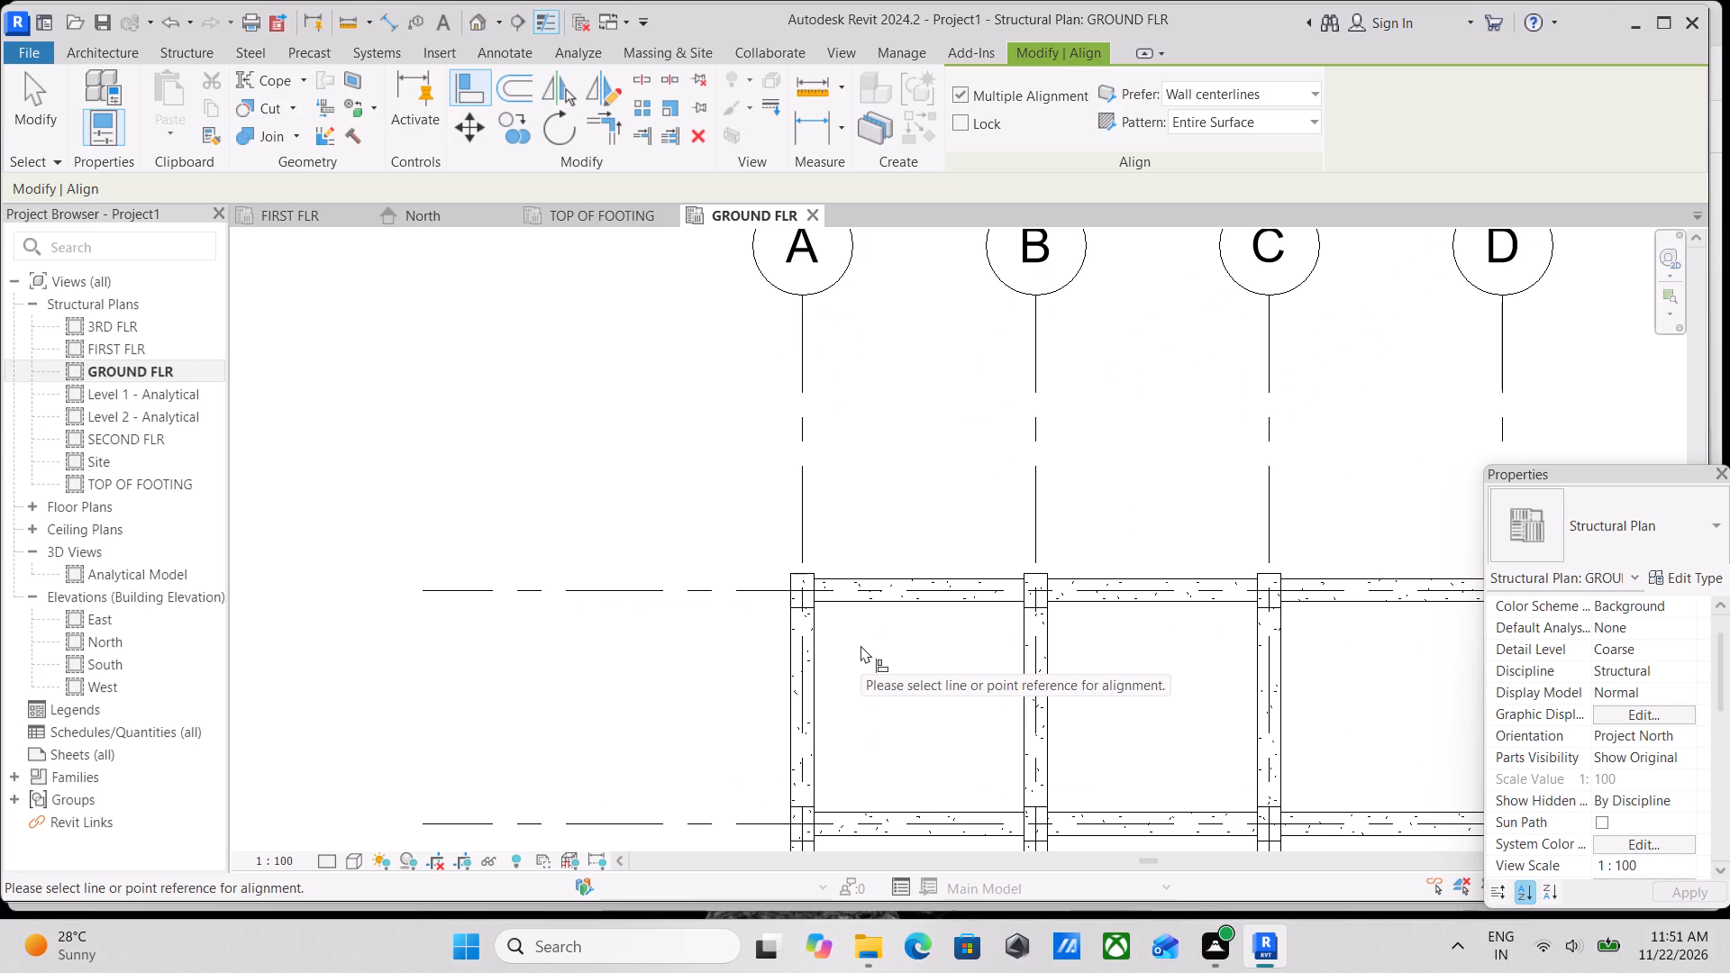
scroll(872, 627, up, 1)
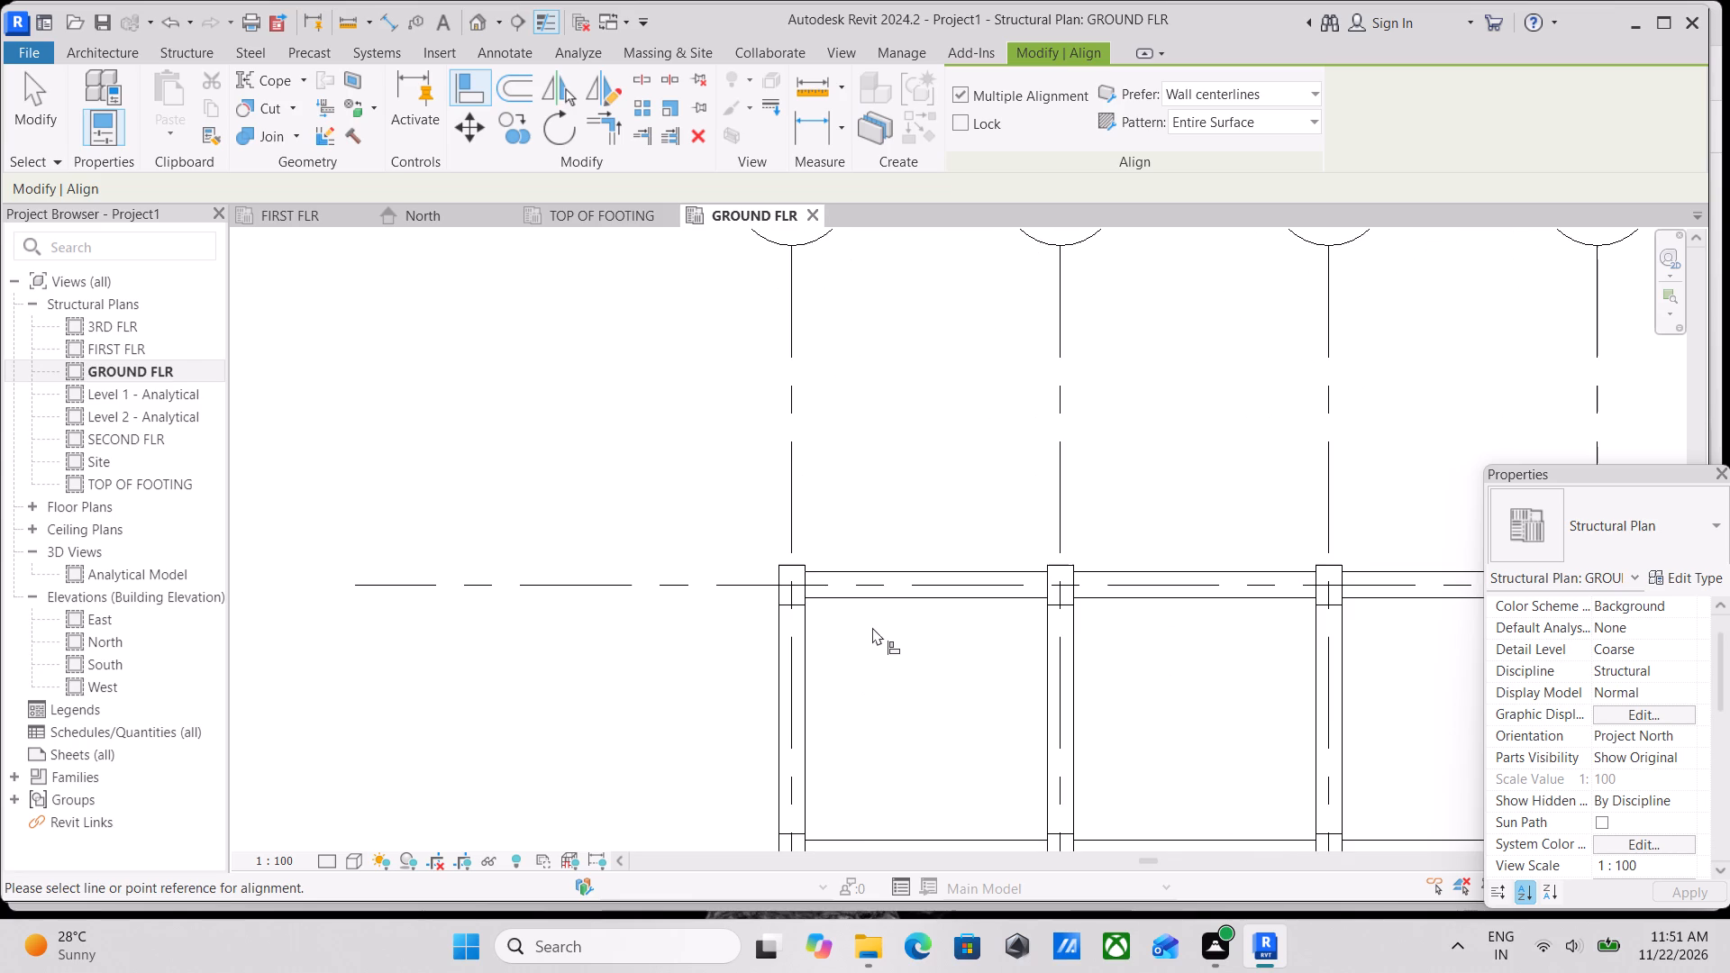
scroll(875, 594, up, 1)
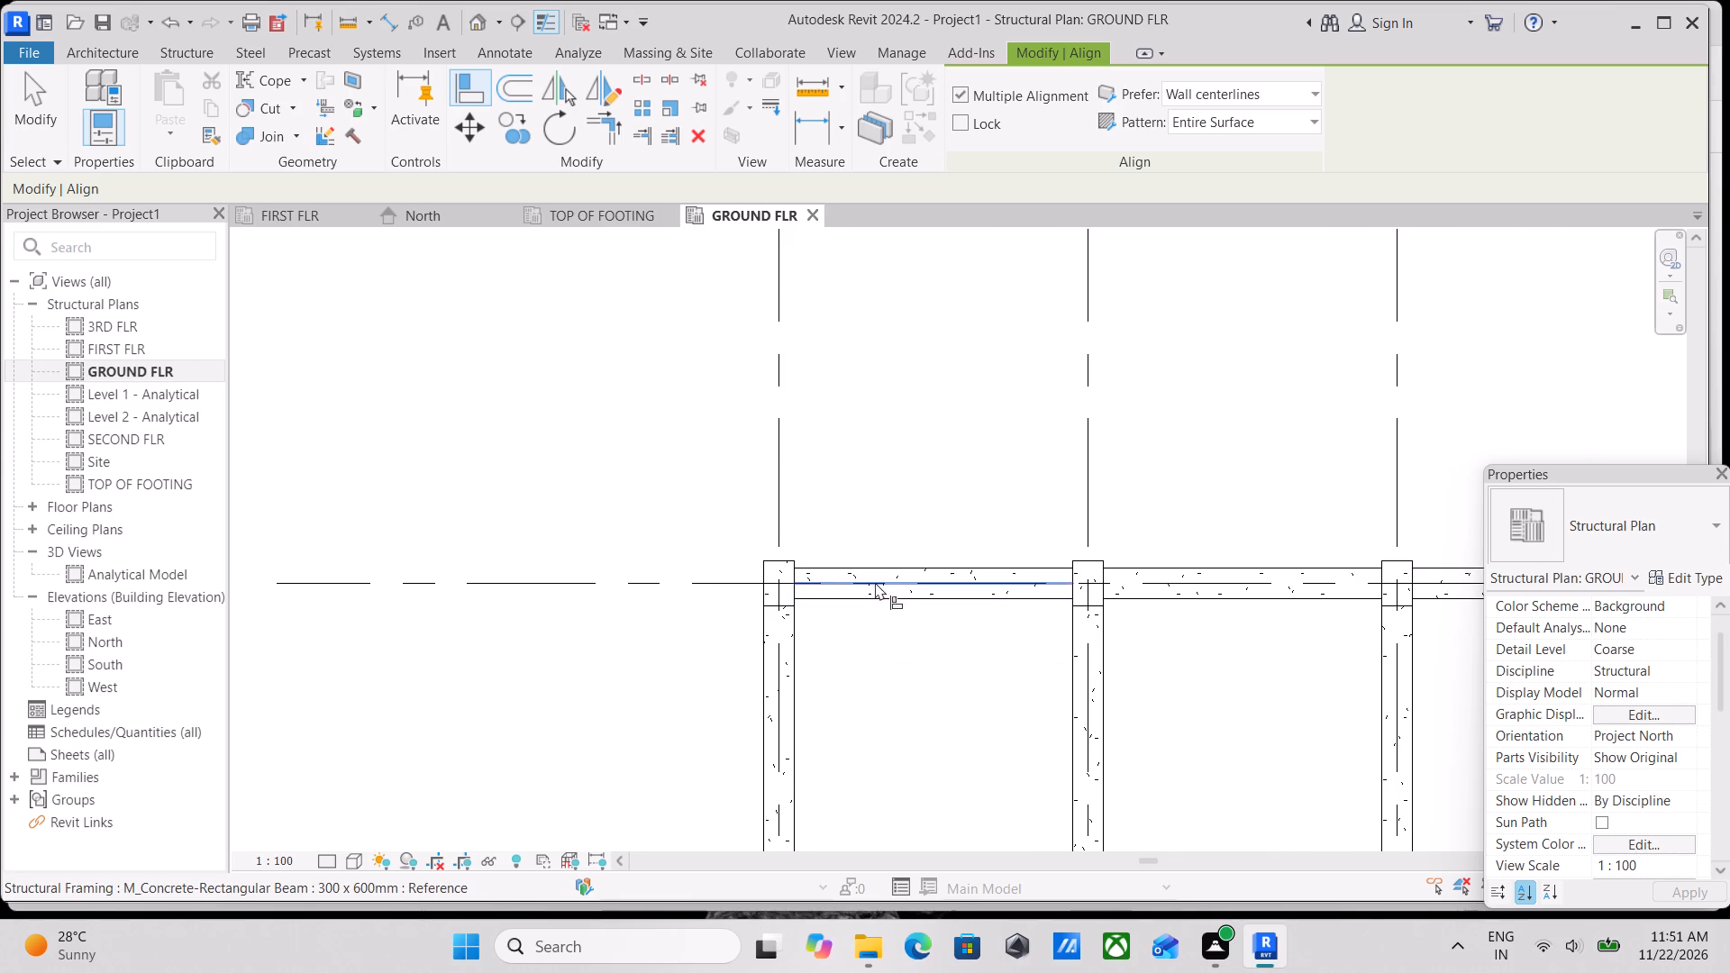
scroll(864, 568, up, 2)
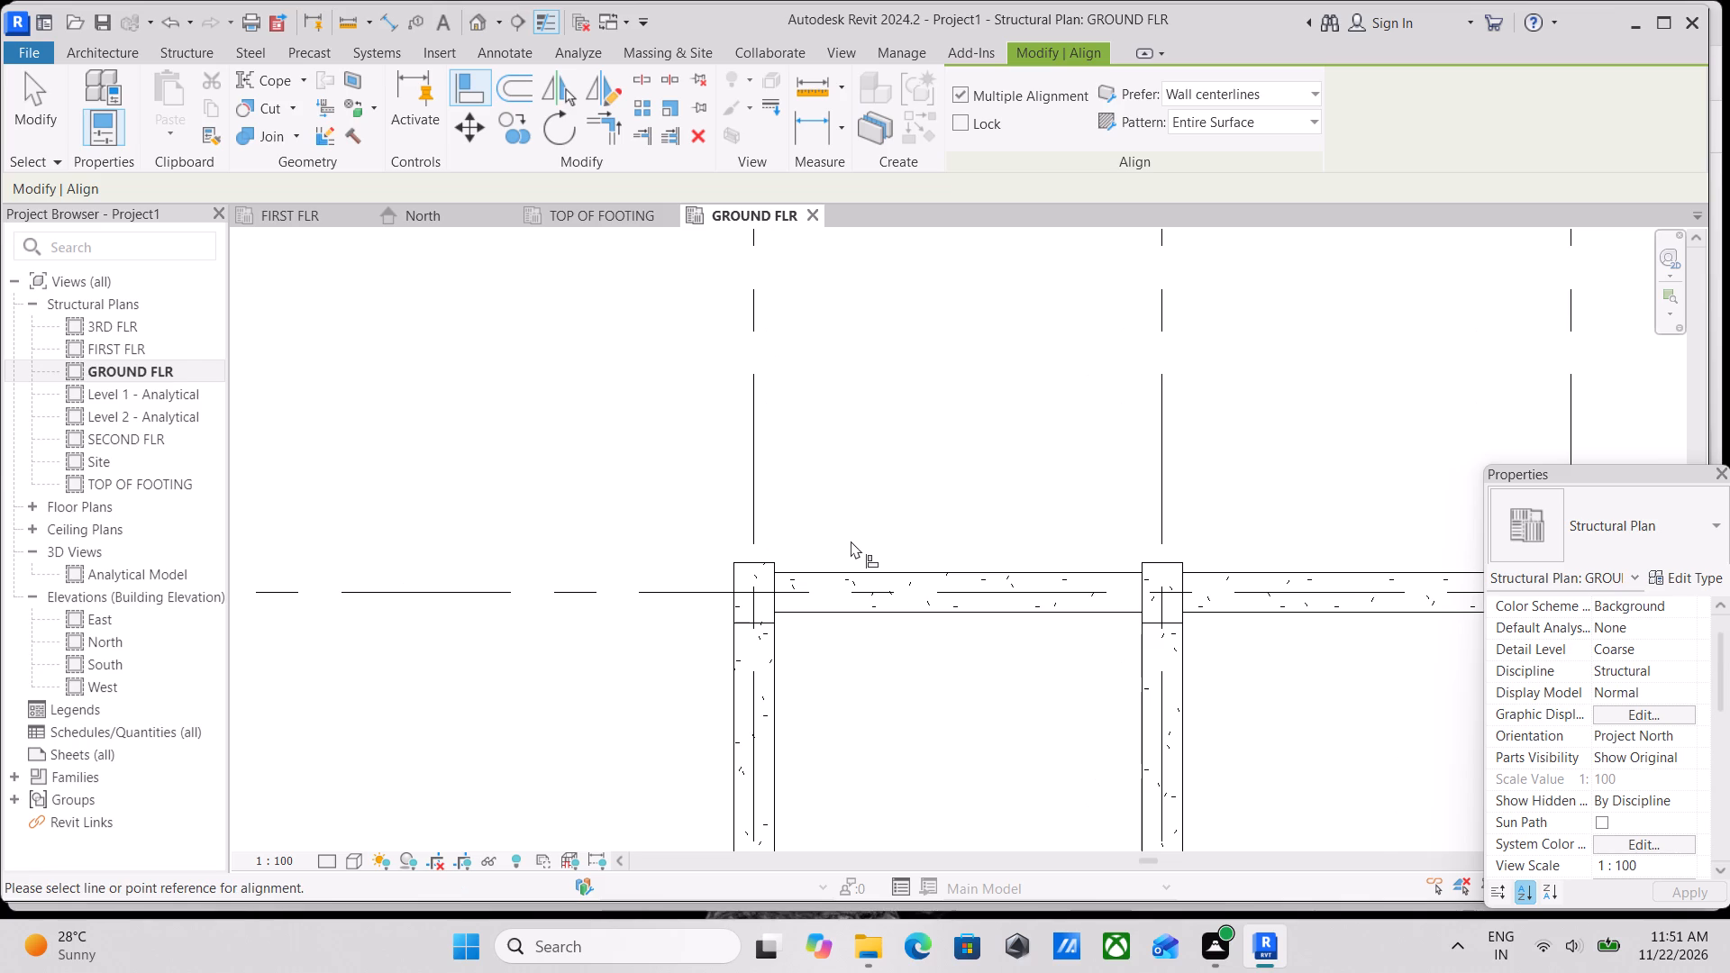
scroll(783, 501, up, 2)
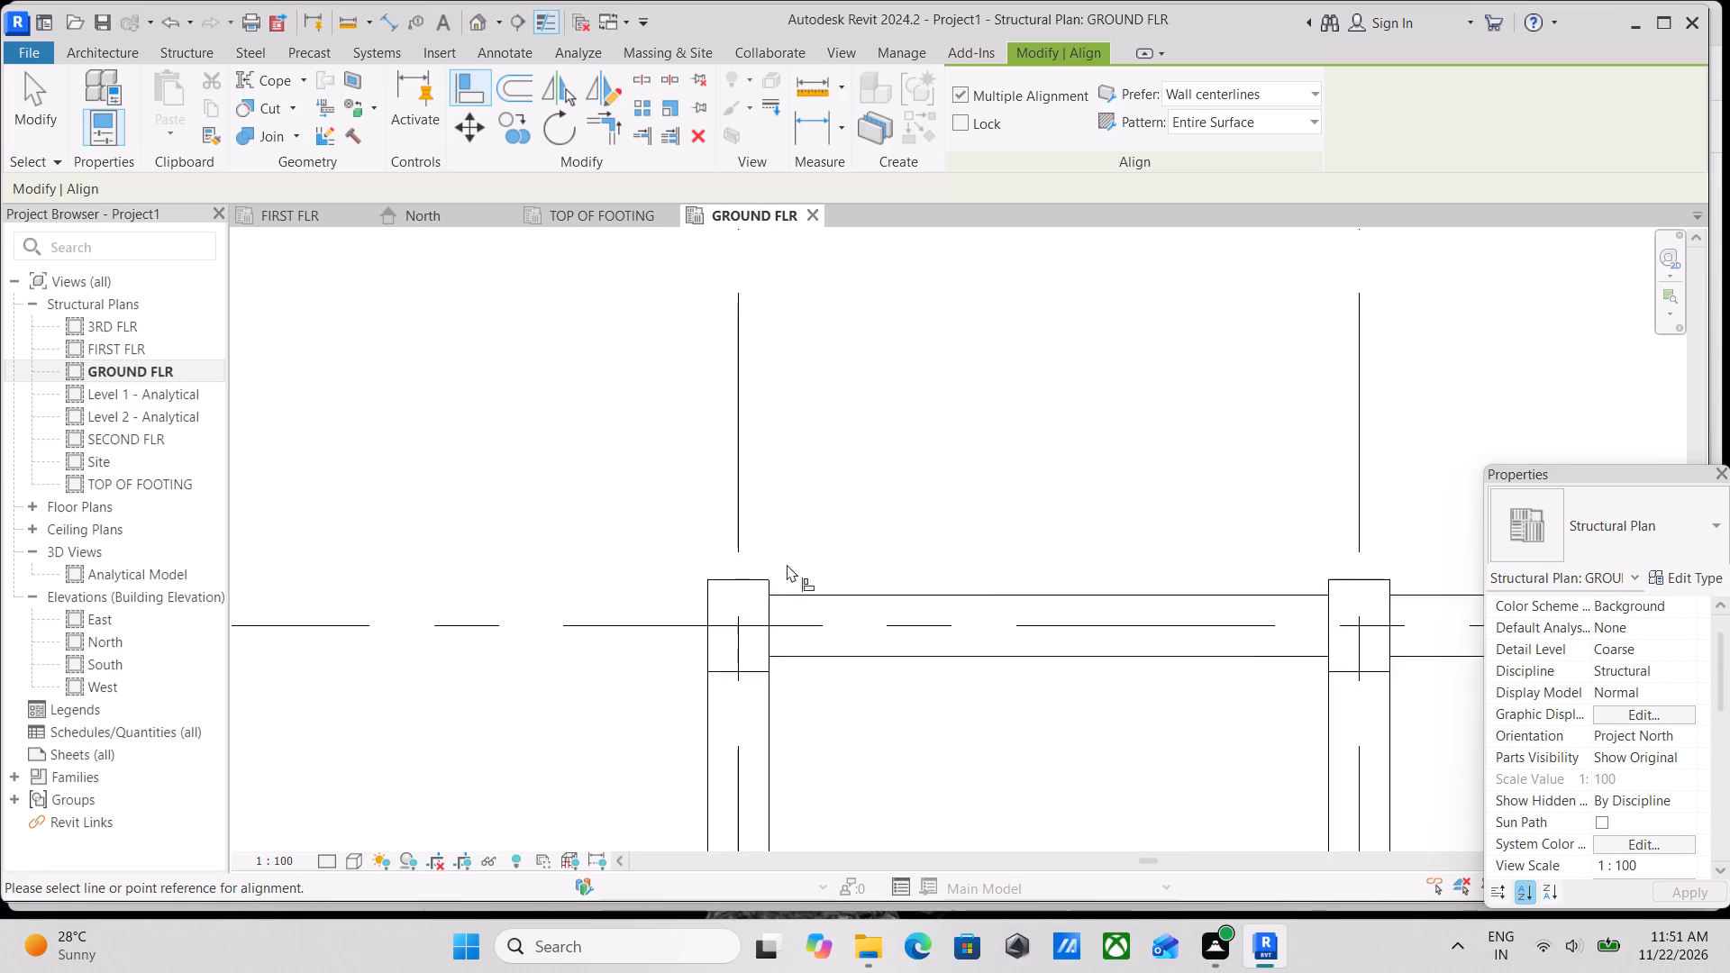
scroll(787, 564, up, 2)
click(752, 579)
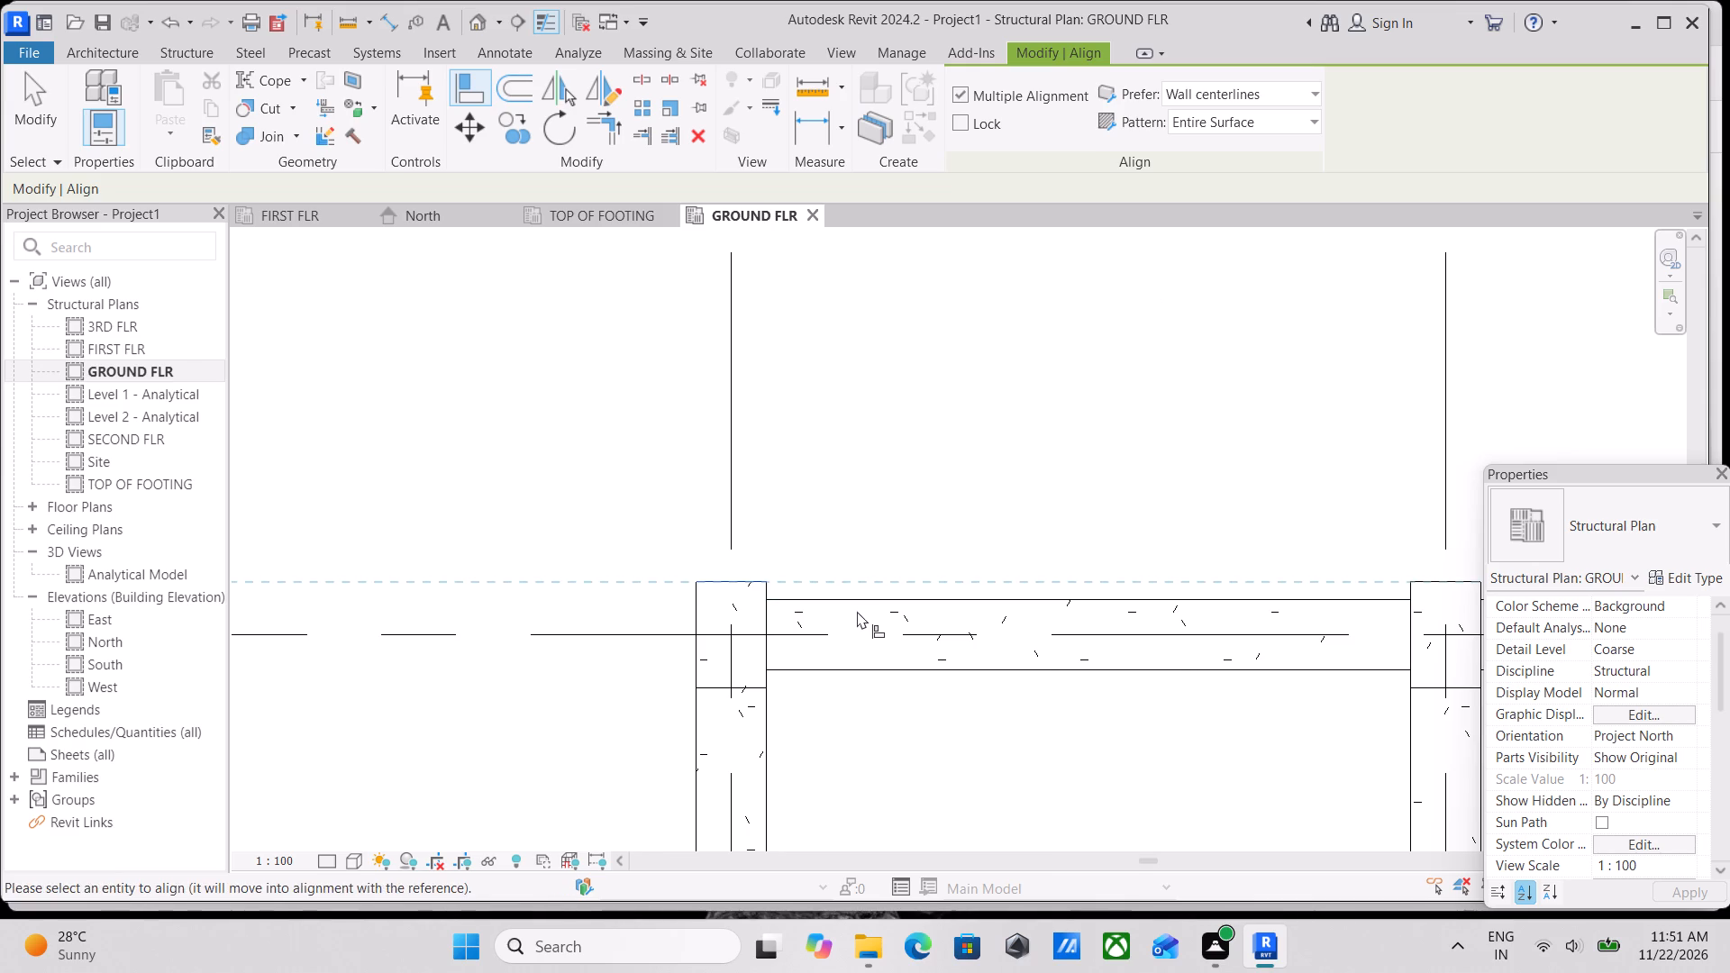
click(905, 605)
Align the outer faces of the grid 1 beams between grids B–C and C–D to the same column face reference.
middle_drag(971, 636, 747, 627)
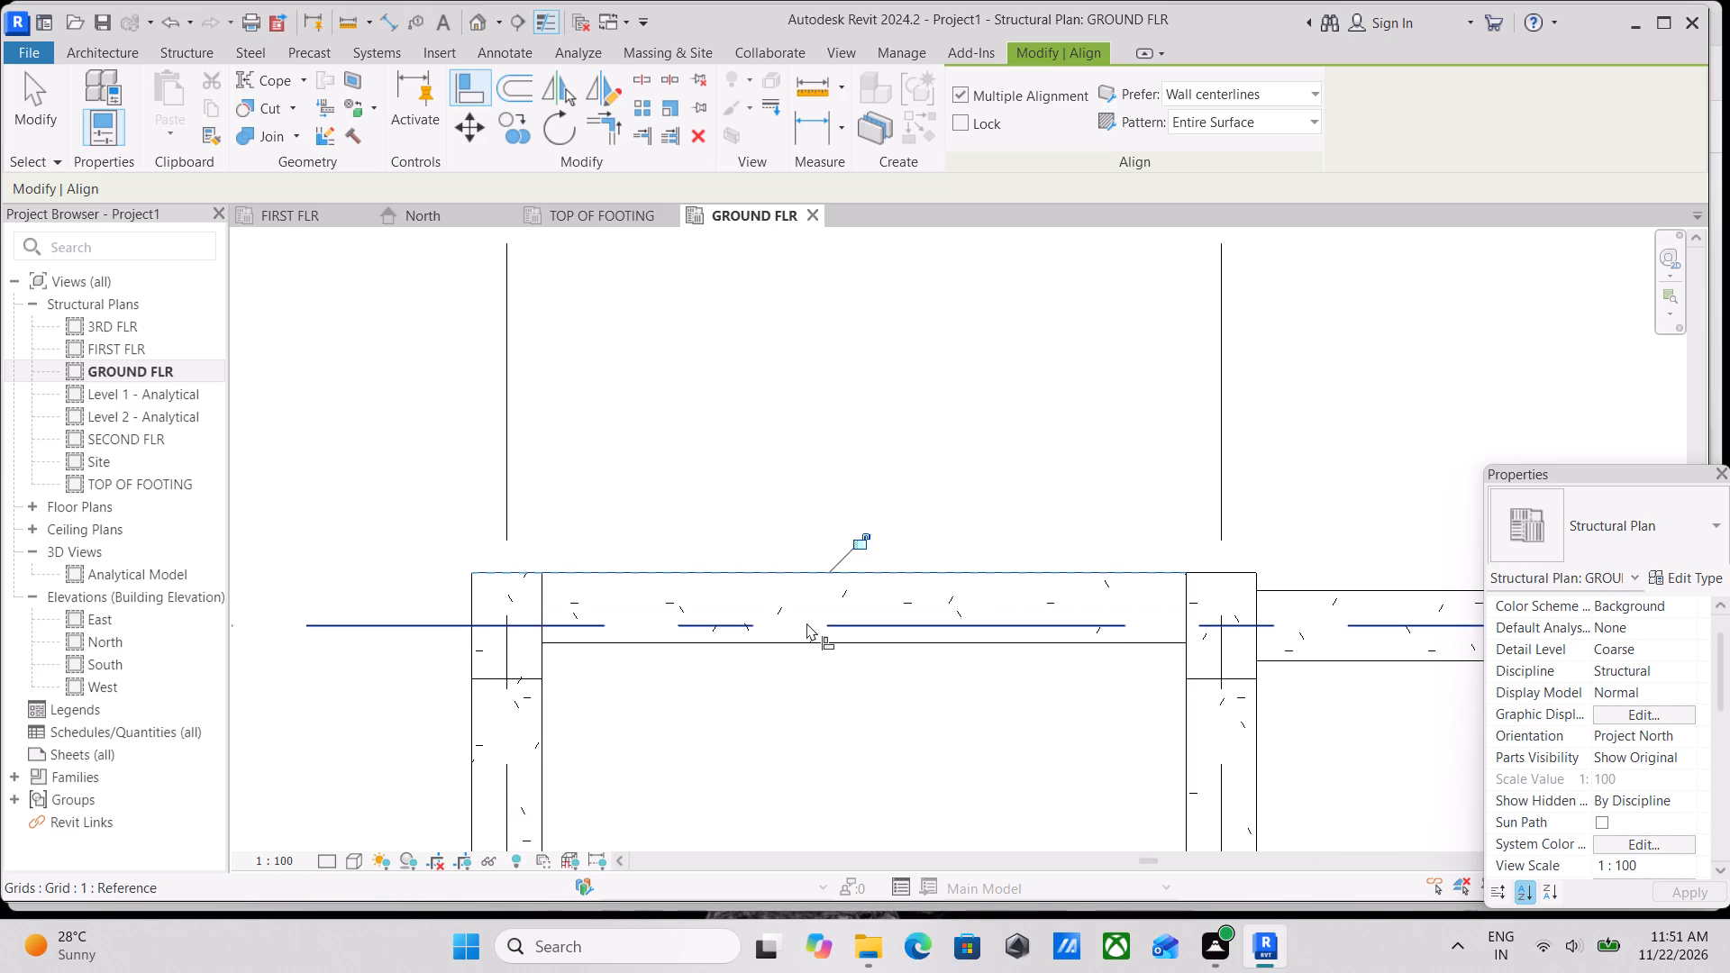
middle_drag(806, 623, 395, 634)
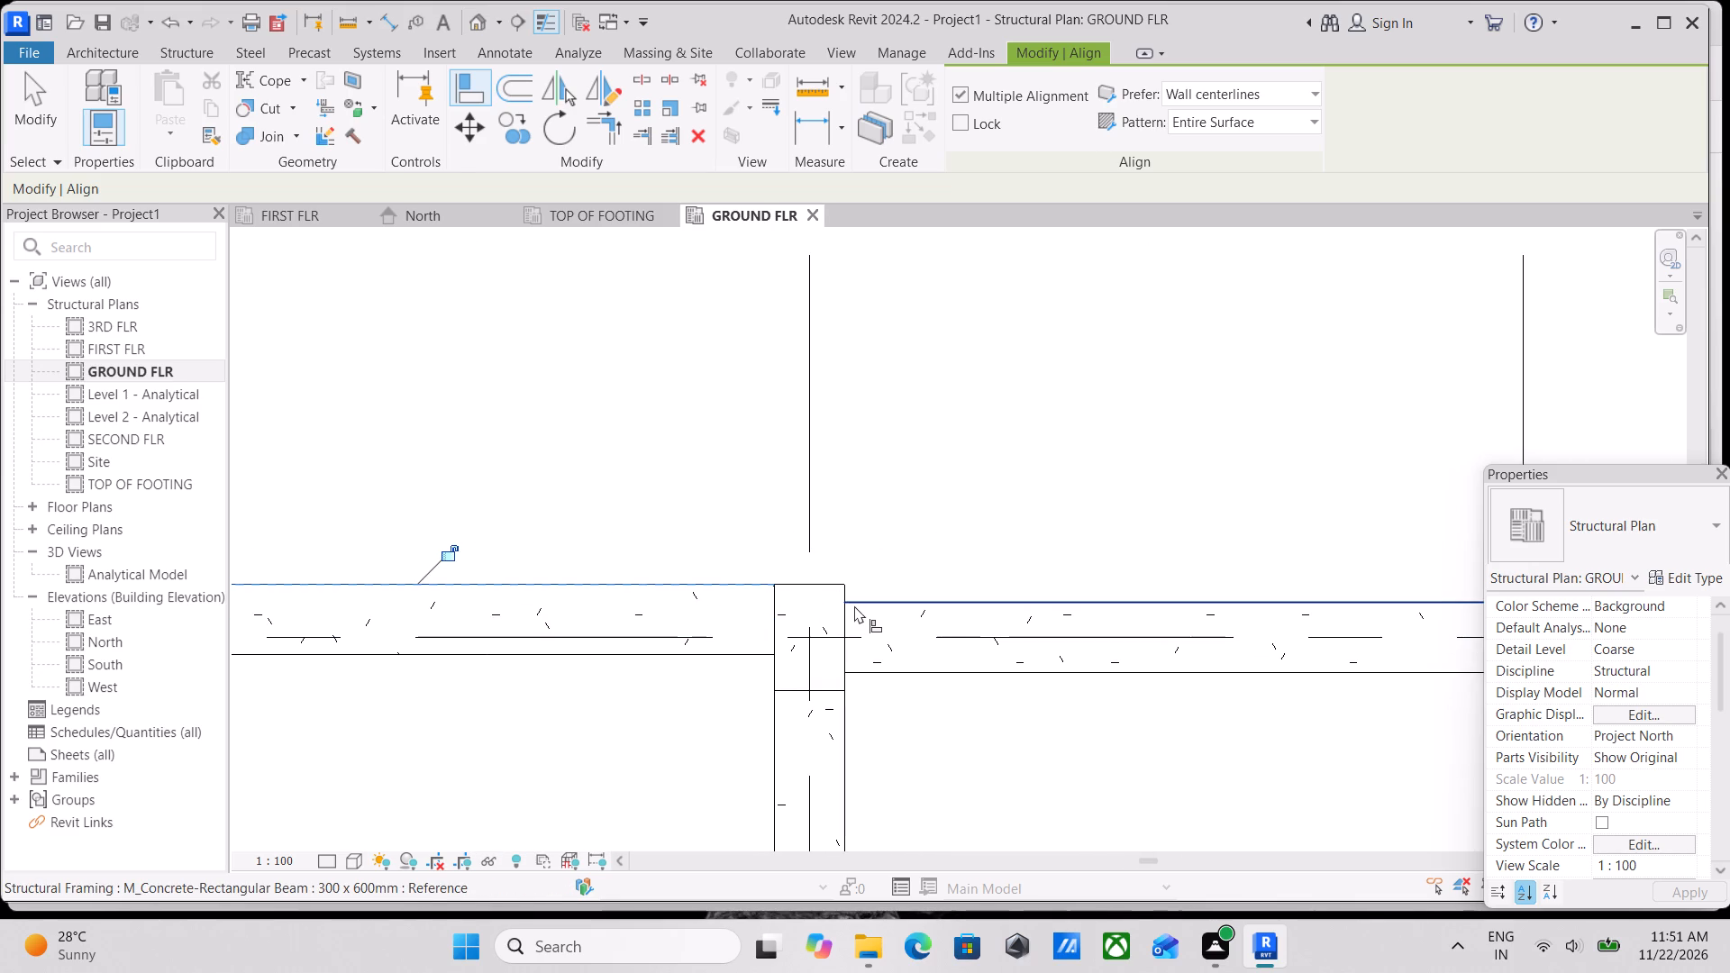
click(856, 604)
scroll(873, 602, down, 2)
middle_drag(873, 602, 417, 585)
middle_drag(875, 630, 716, 635)
click(936, 587)
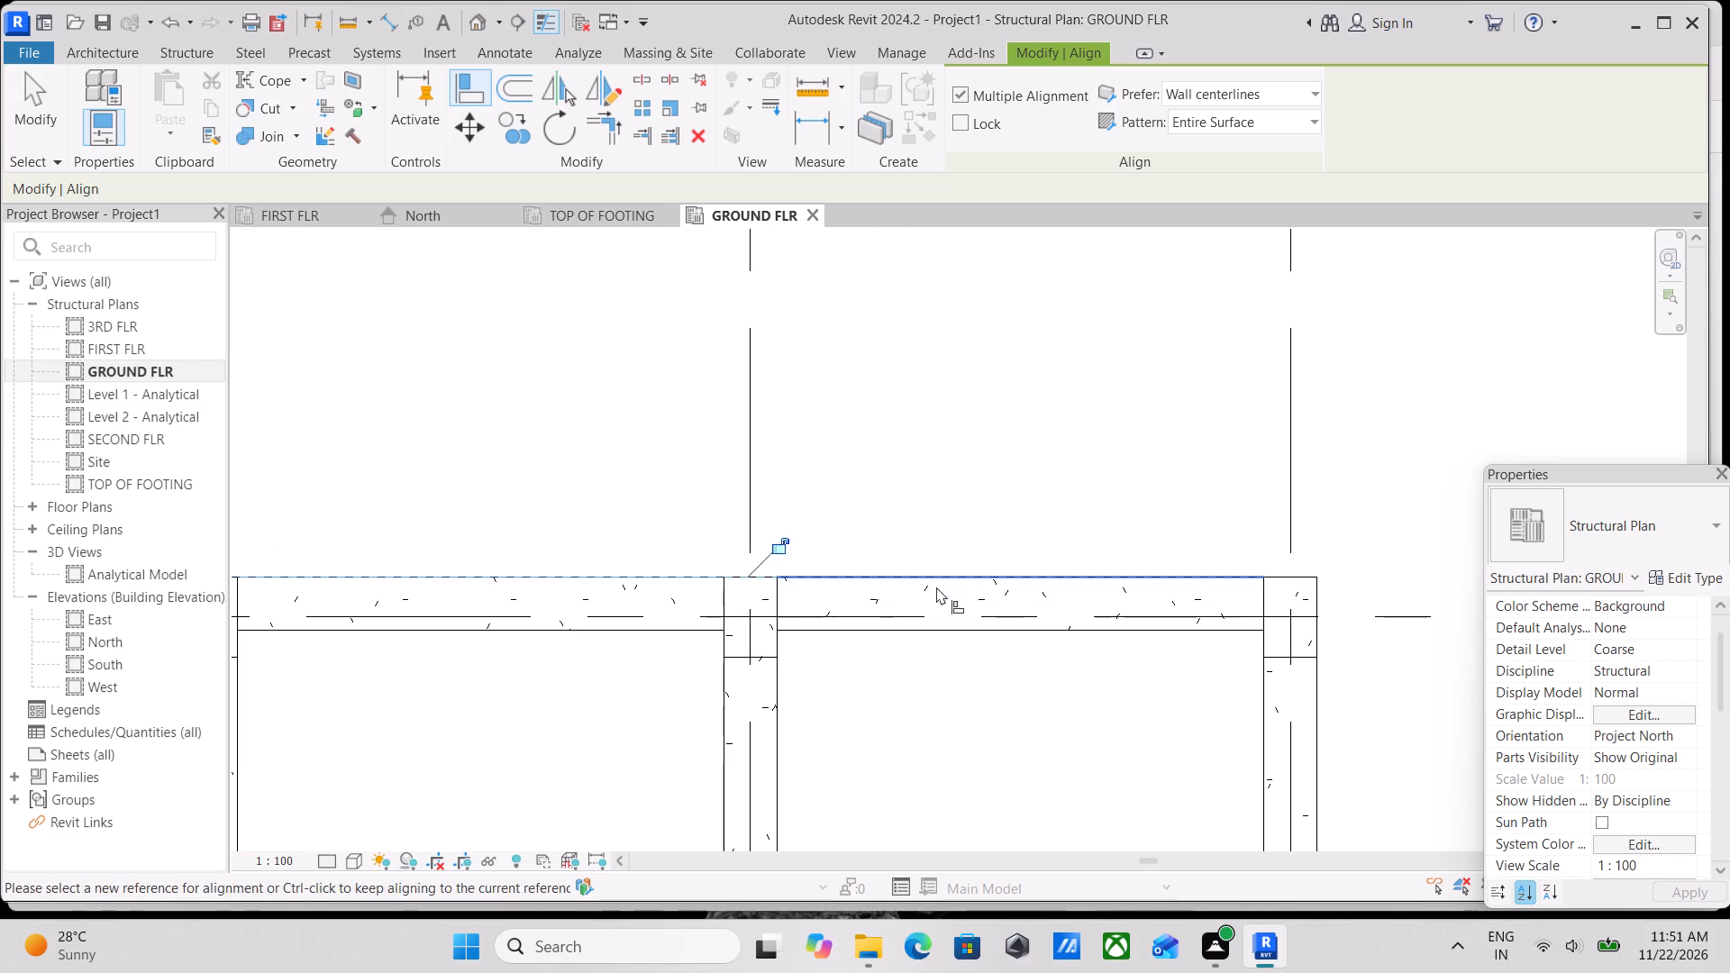
middle_drag(1043, 605, 571, 631)
scroll(753, 633, down, 3)
middle_drag(747, 666, 855, 530)
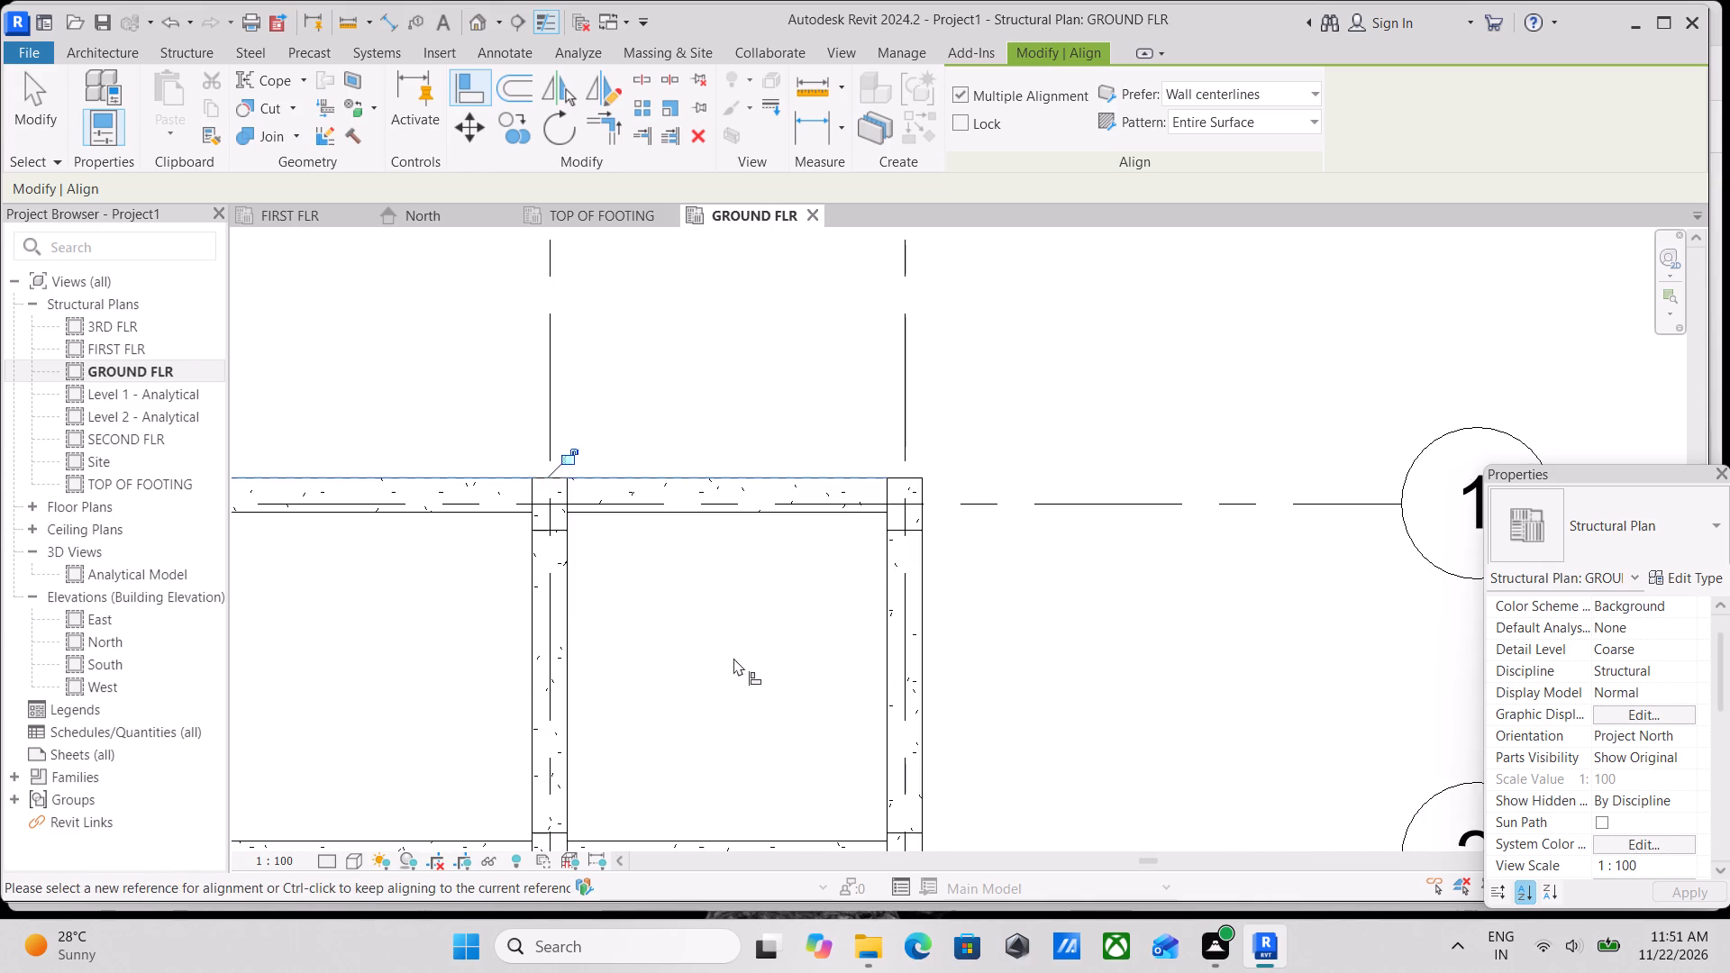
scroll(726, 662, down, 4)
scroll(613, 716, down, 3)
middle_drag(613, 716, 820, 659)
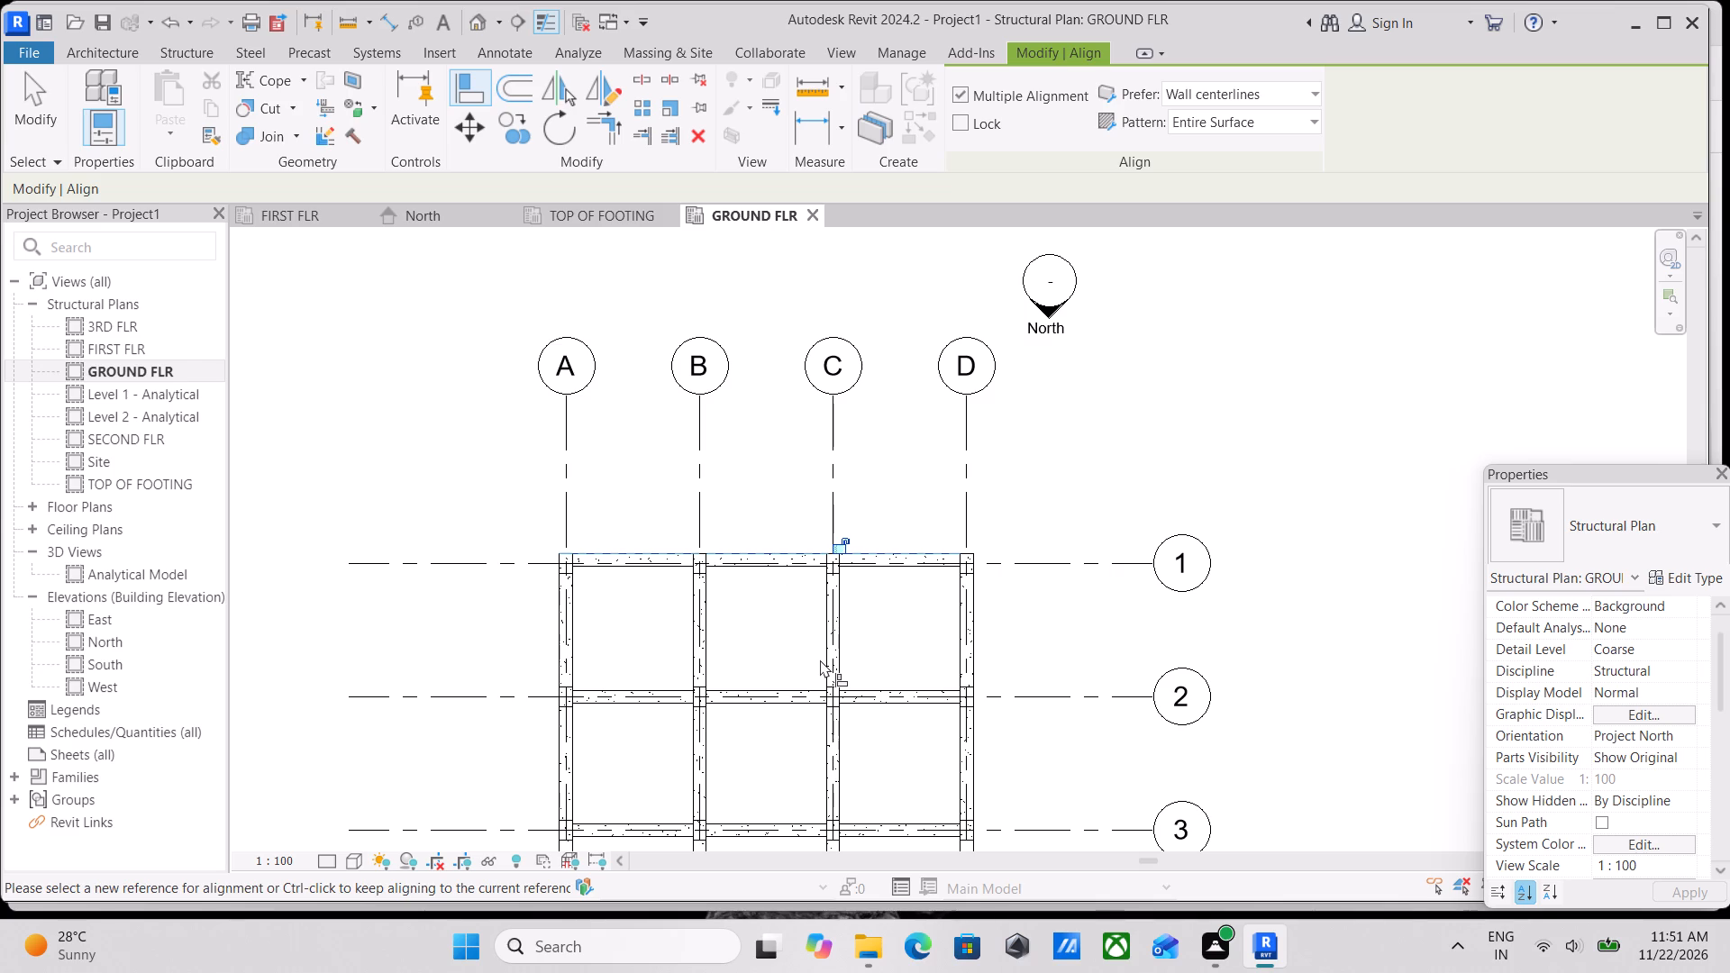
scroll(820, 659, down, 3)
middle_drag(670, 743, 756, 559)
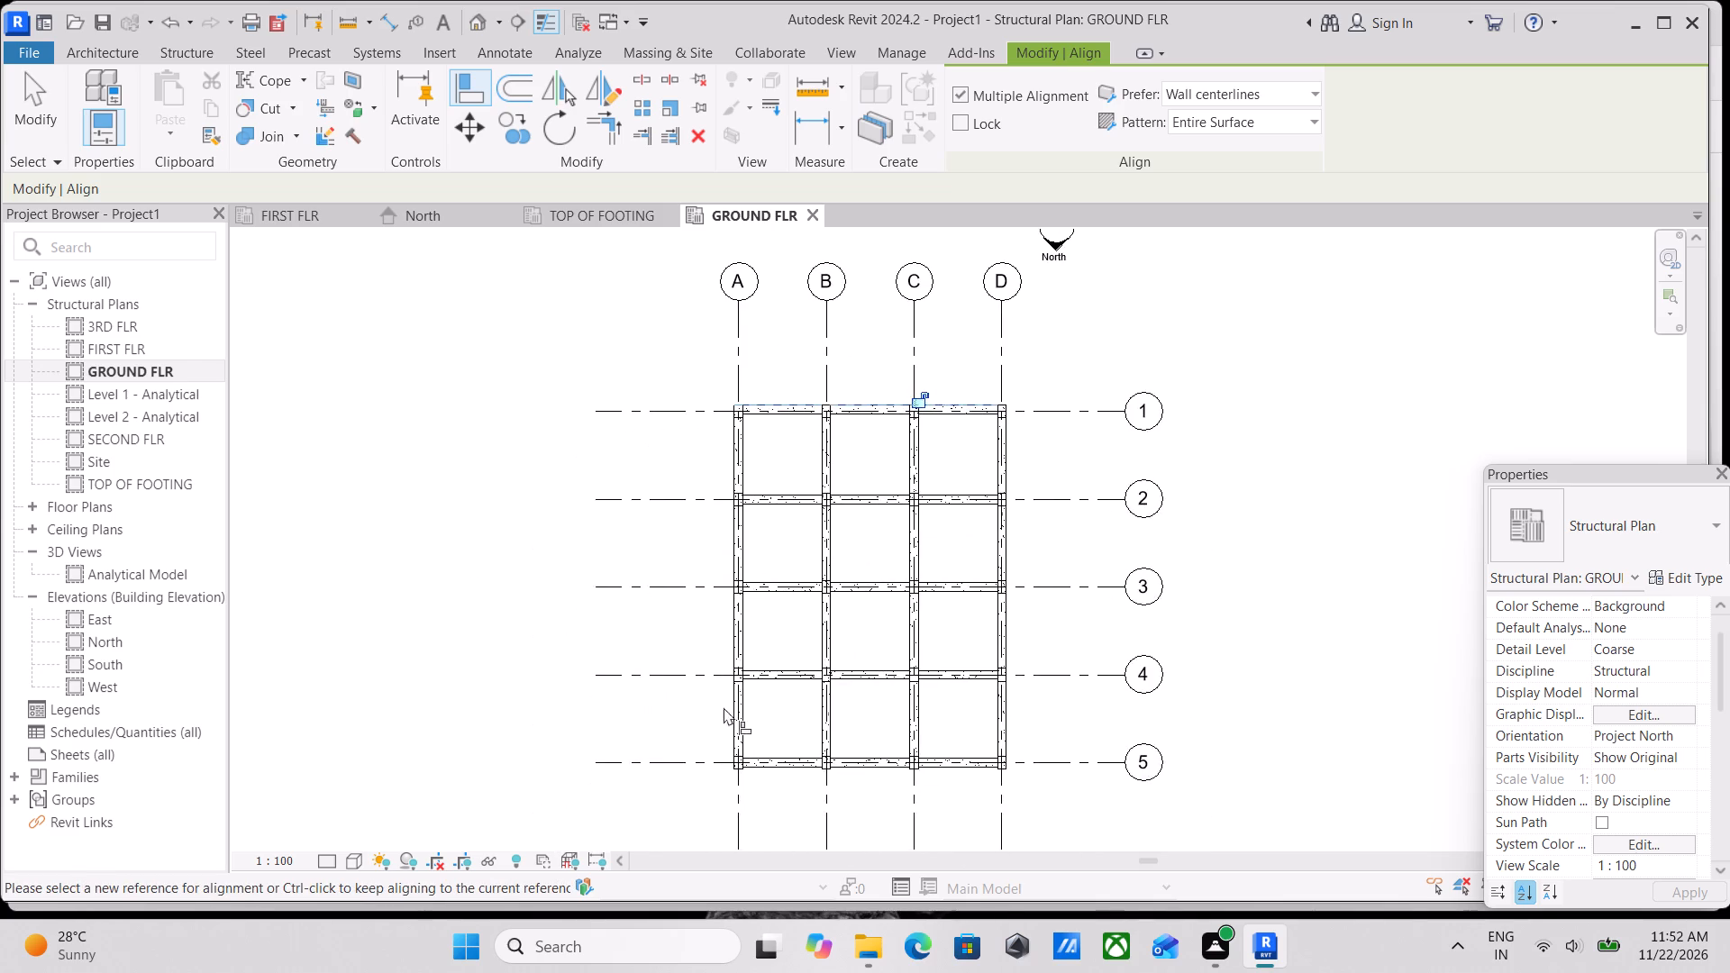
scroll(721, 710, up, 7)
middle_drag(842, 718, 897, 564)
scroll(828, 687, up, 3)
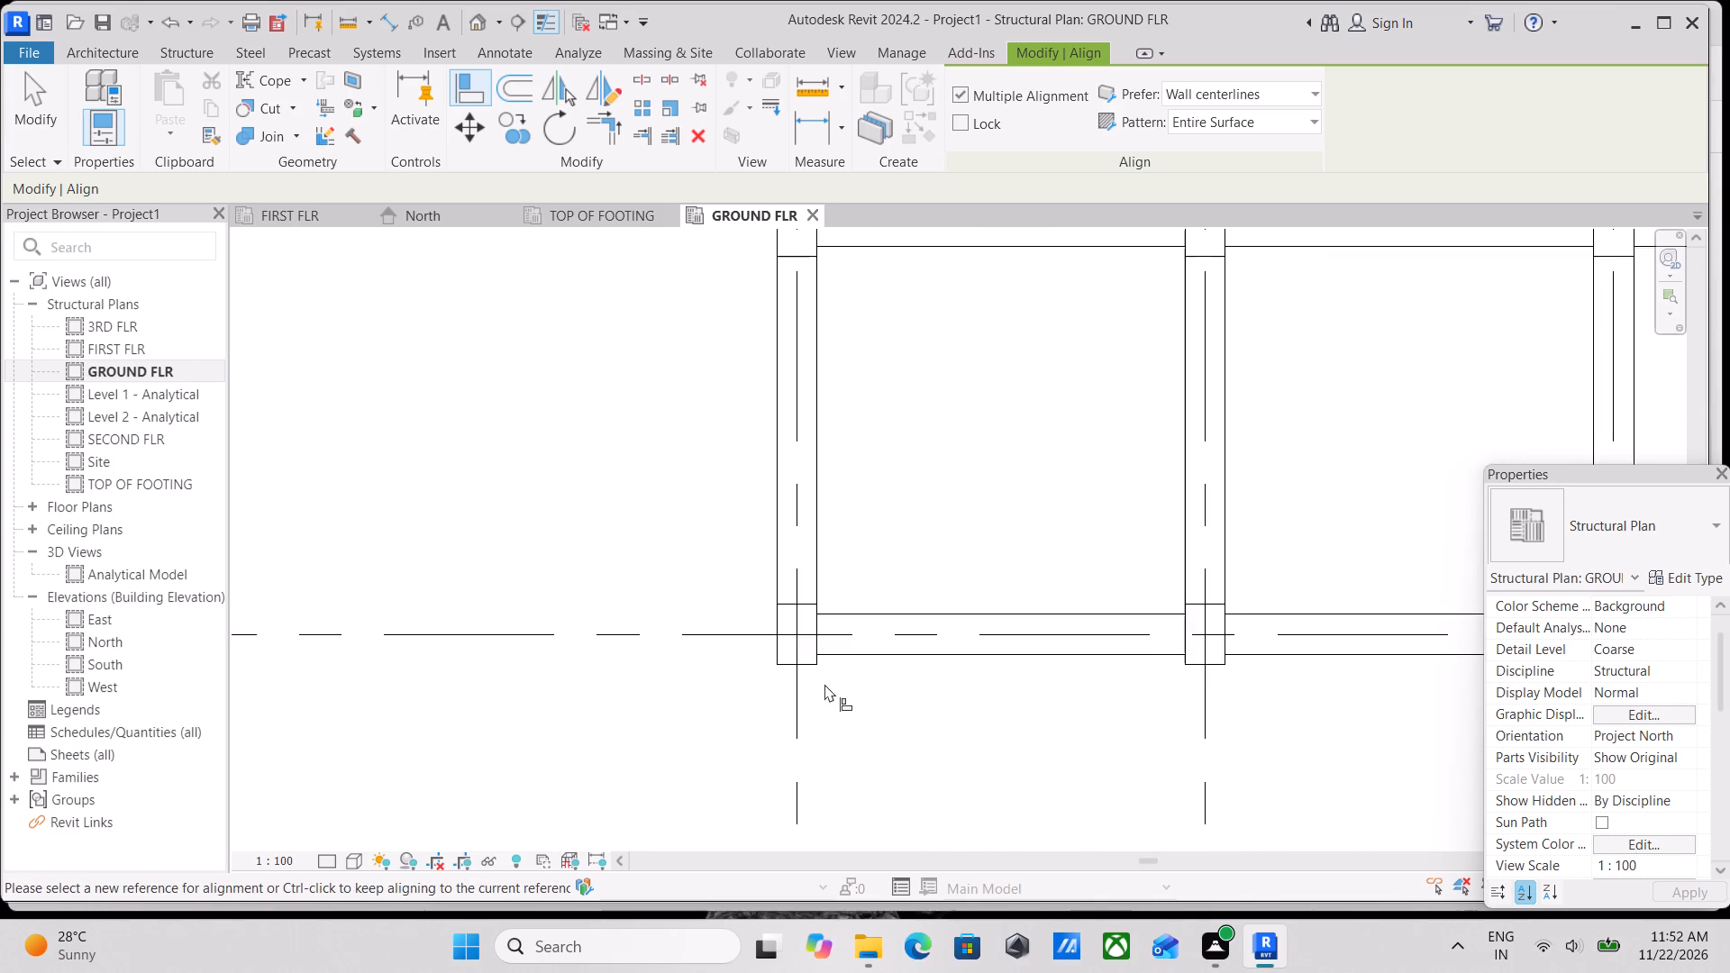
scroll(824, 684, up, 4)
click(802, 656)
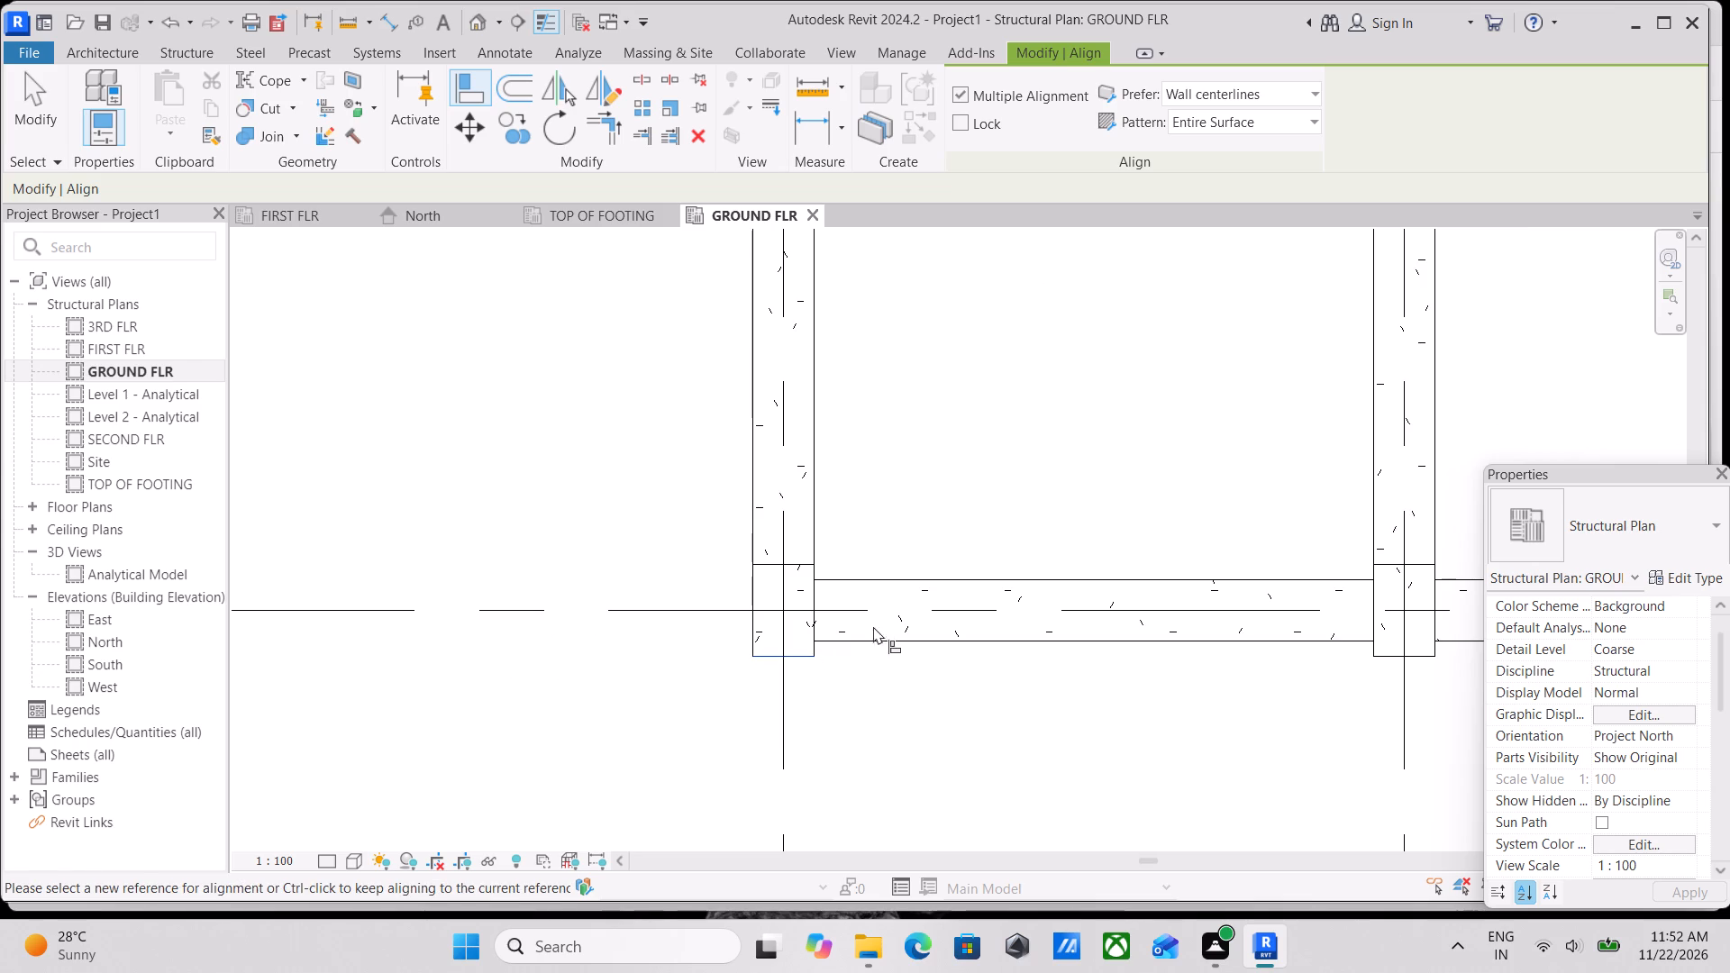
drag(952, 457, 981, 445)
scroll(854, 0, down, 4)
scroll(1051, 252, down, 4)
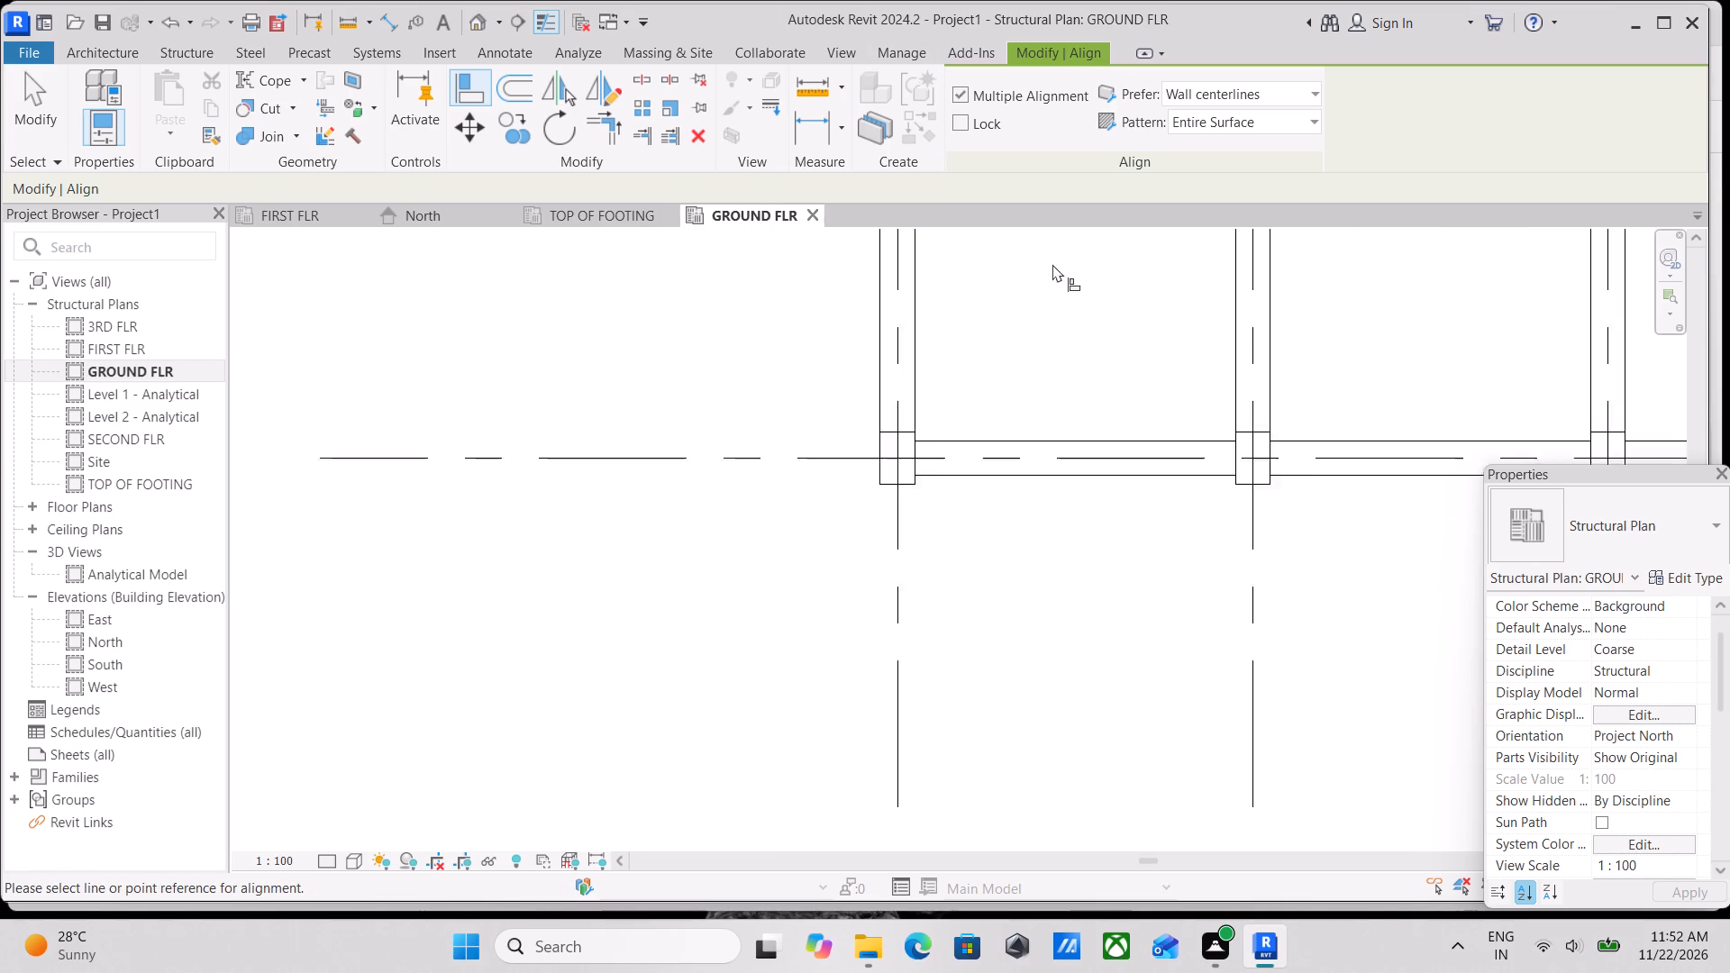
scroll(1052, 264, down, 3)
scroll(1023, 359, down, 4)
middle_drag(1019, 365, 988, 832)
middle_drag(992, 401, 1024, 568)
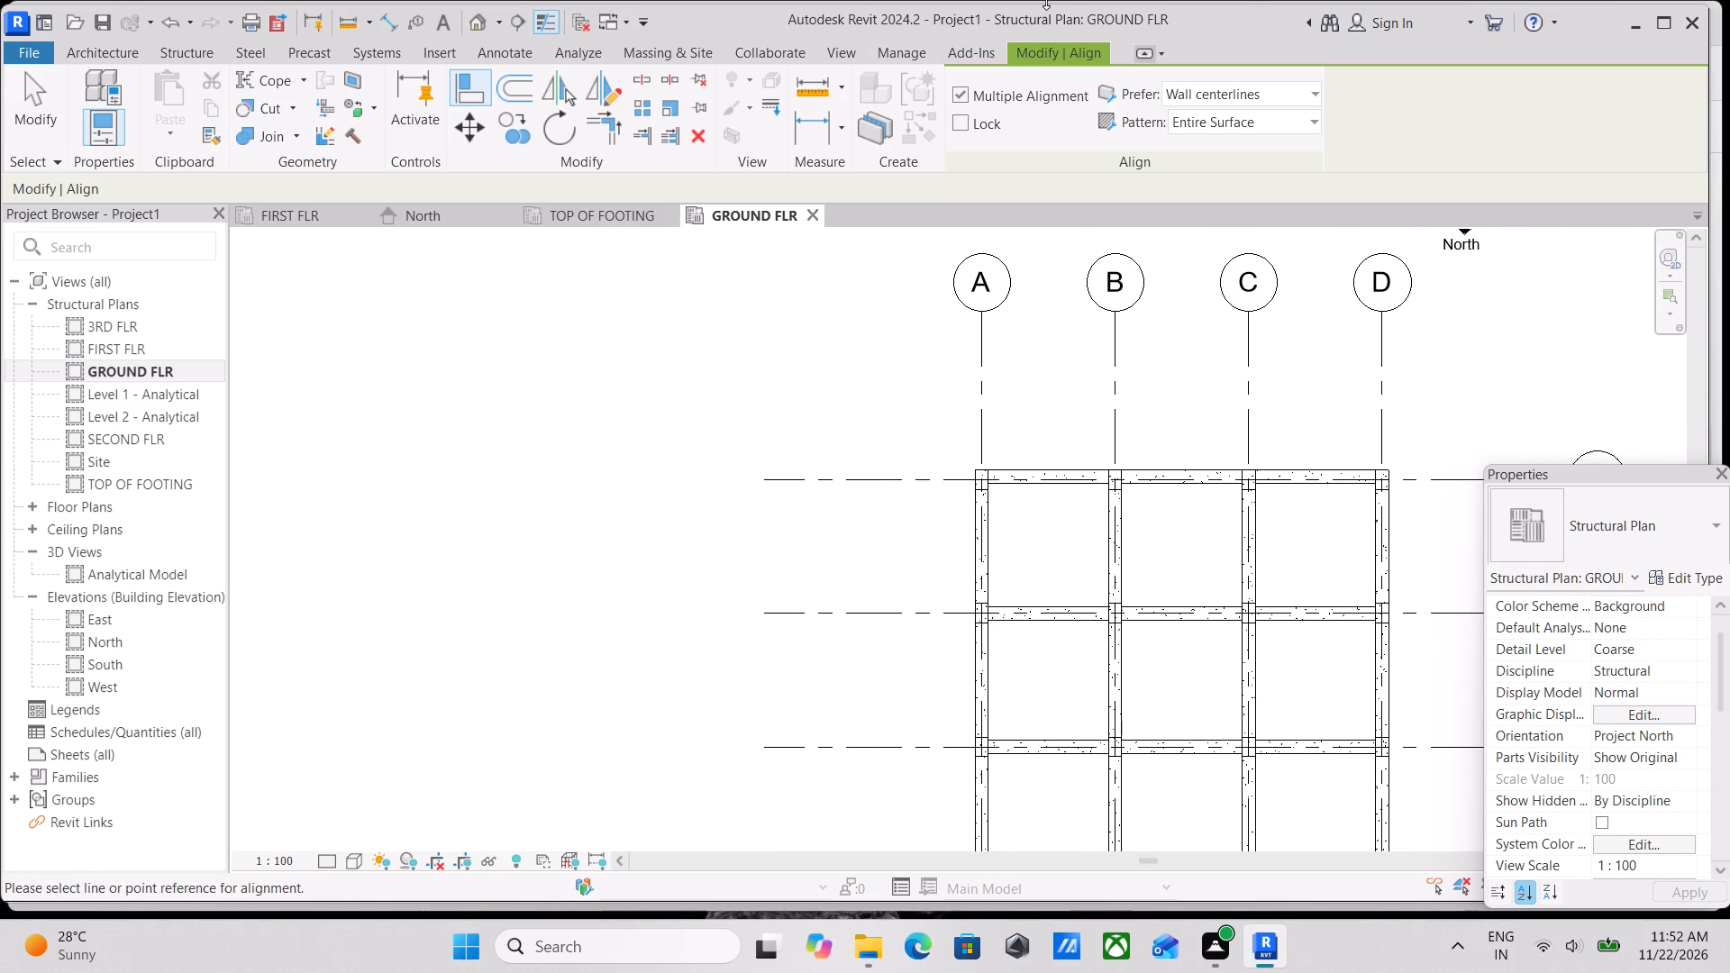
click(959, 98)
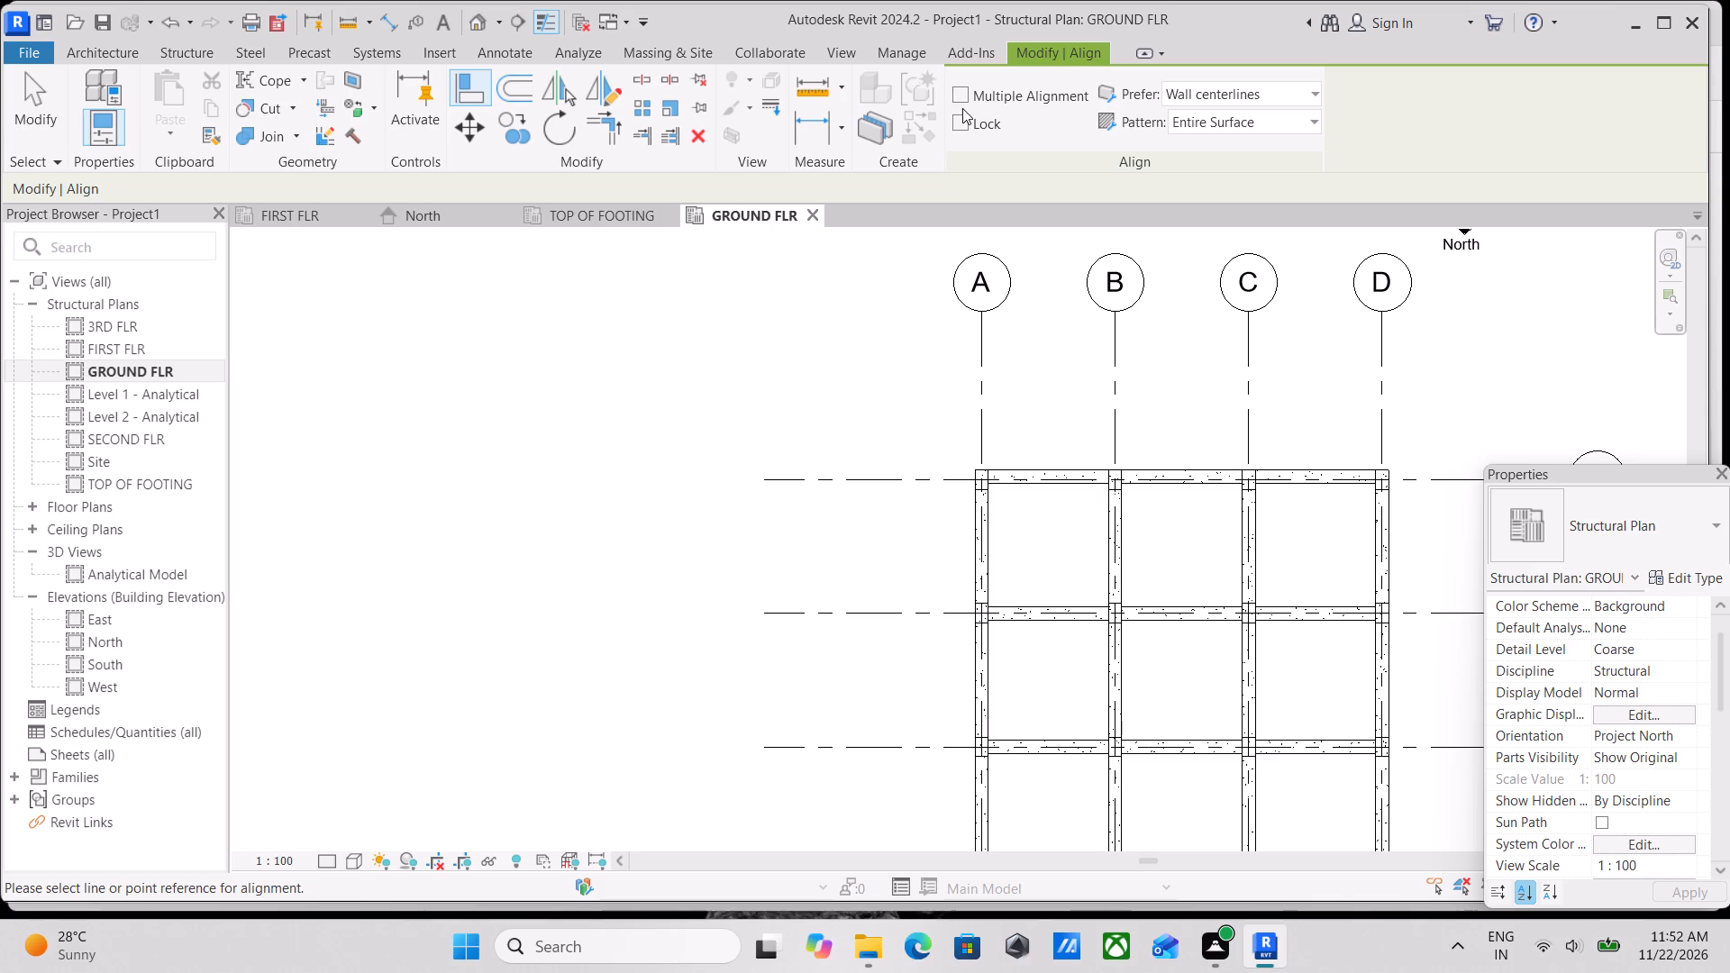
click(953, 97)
Align the outer face of the grid 5 beam between grids A and B with the outer face of column A5.
middle_drag(824, 359, 872, 49)
scroll(1101, 640, up, 3)
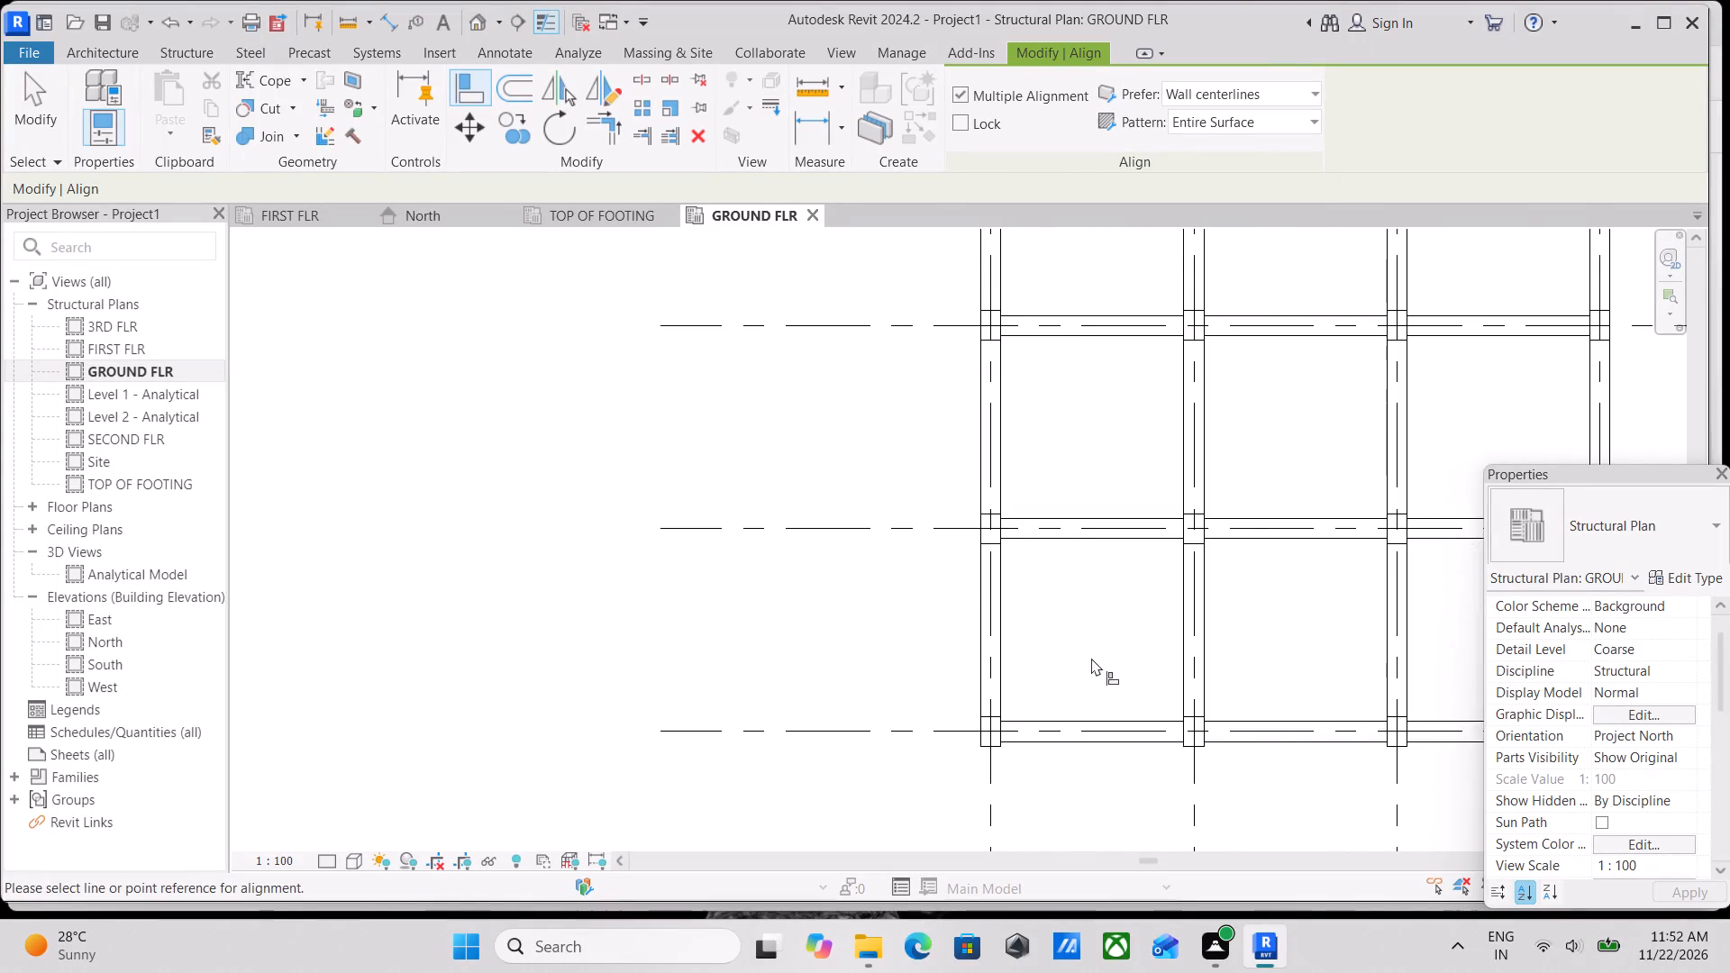
middle_drag(1089, 656, 1047, 405)
scroll(991, 546, up, 3)
scroll(922, 473, up, 4)
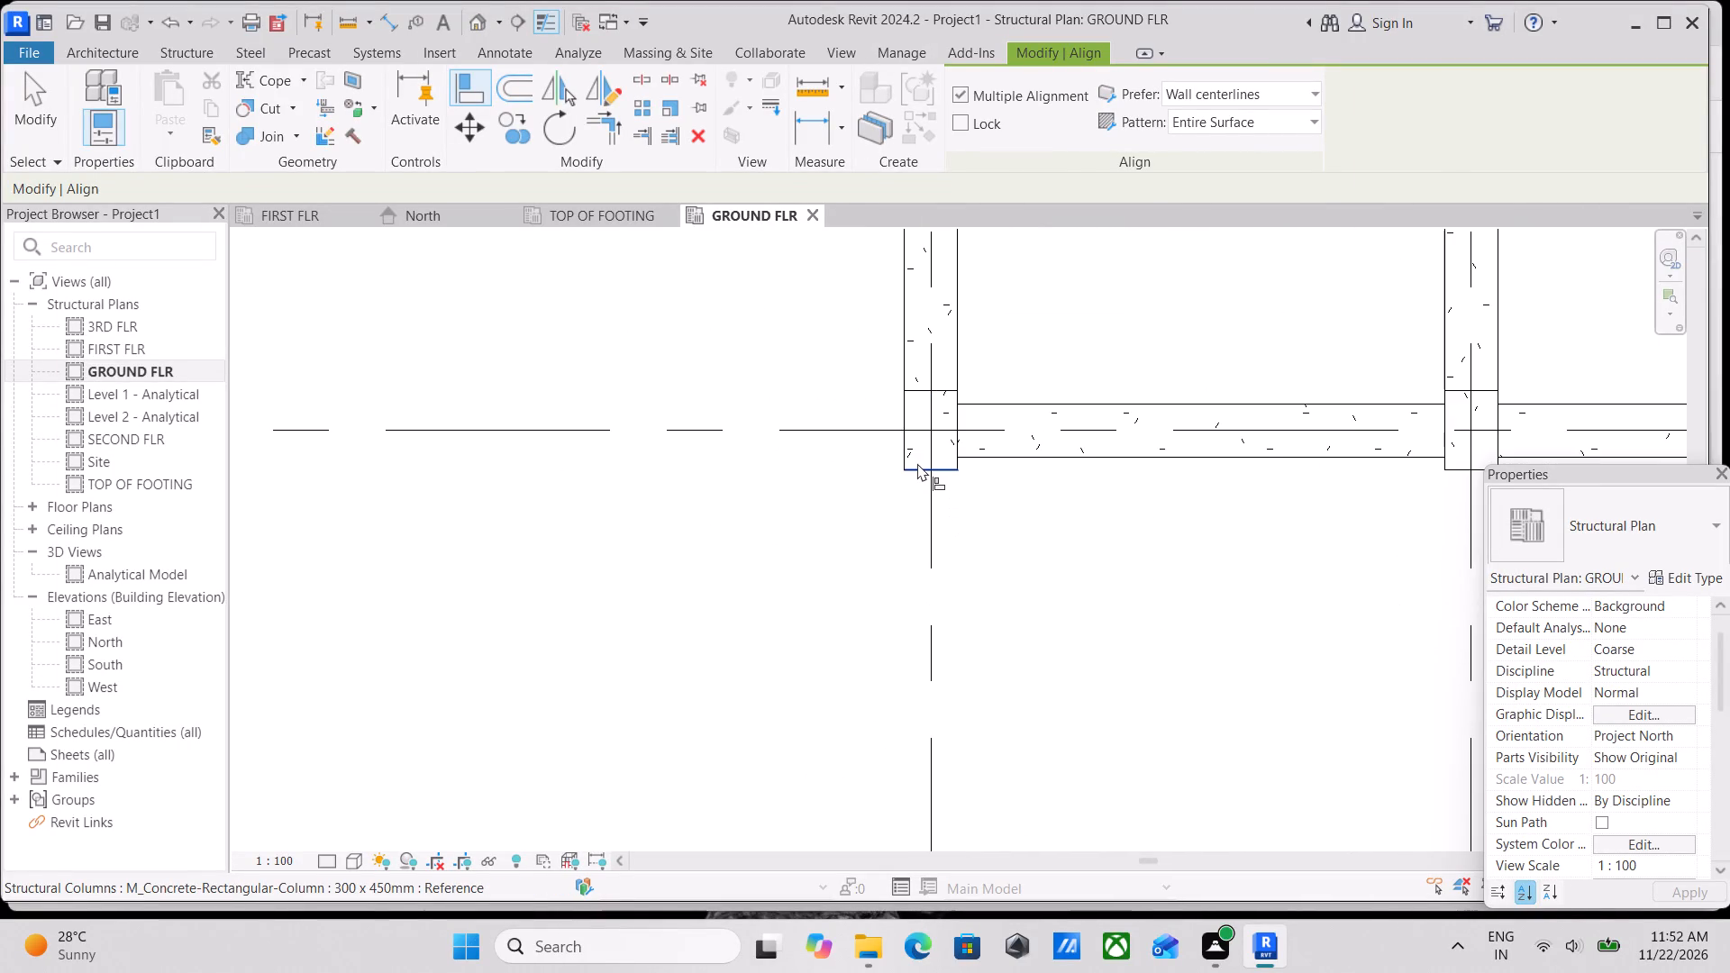
click(917, 463)
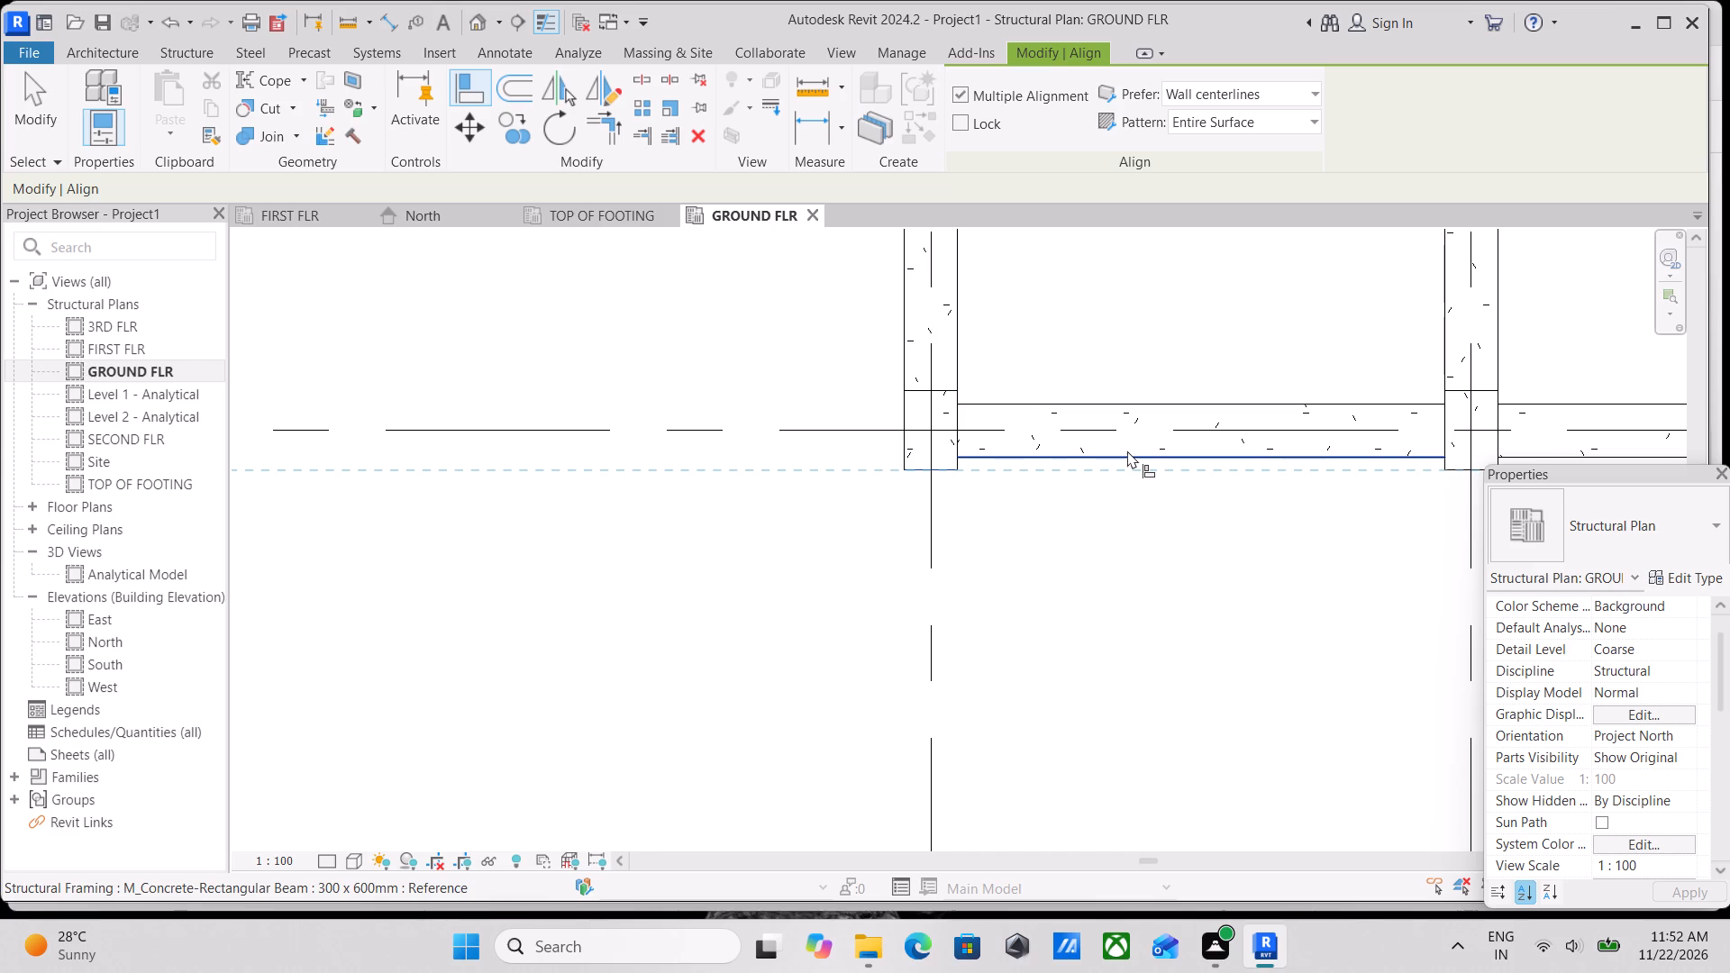
click(1042, 457)
Align the outer faces of the grid 5 beams between grids B–C and C–D to the same column face reference, and end alignment.
middle_drag(1103, 491, 801, 509)
middle_drag(1105, 522, 849, 532)
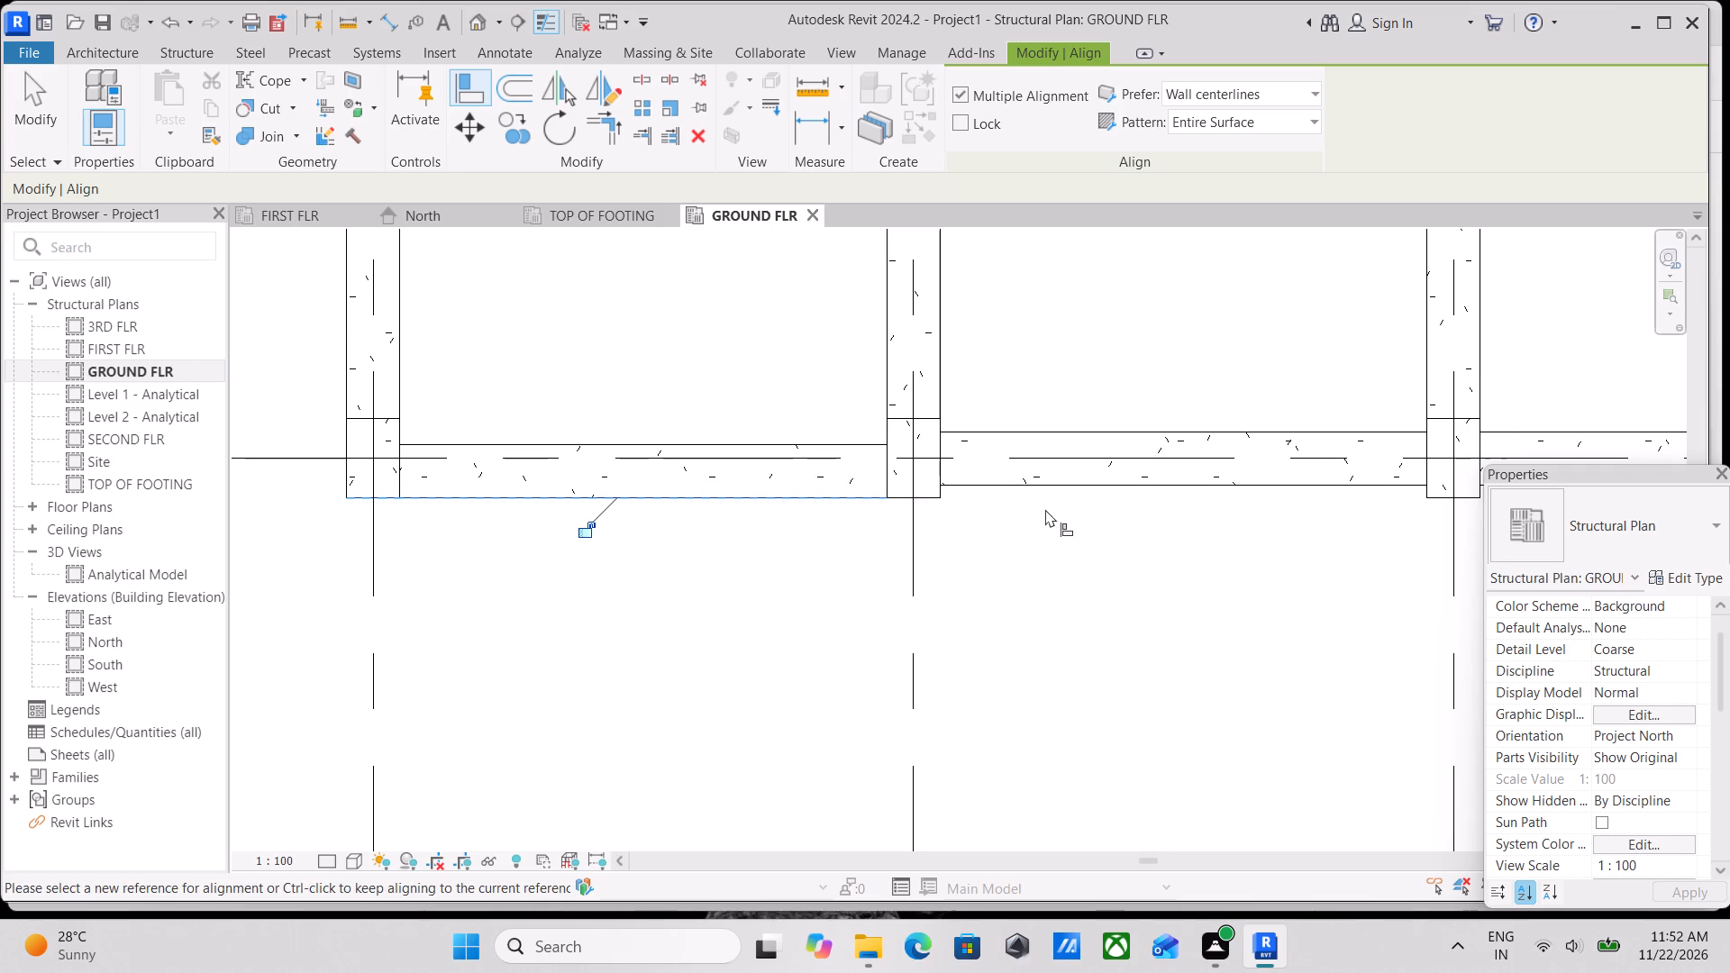
click(1055, 494)
middle_drag(1123, 550, 794, 568)
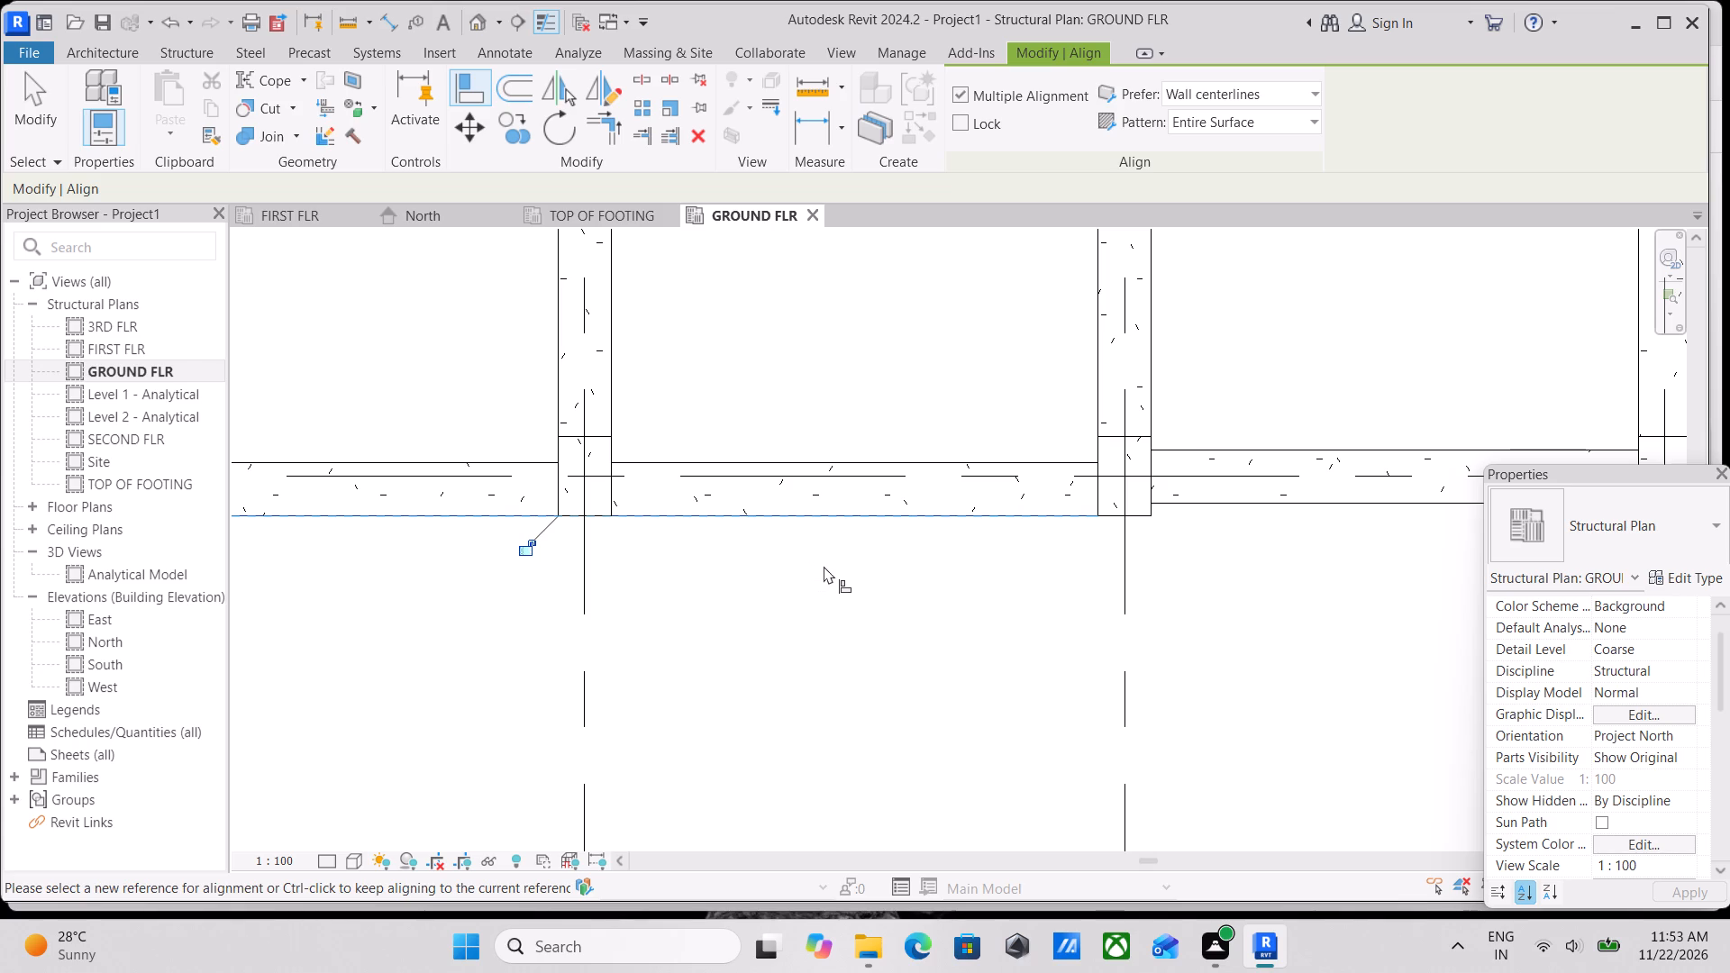
scroll(824, 566, up, 3)
middle_drag(878, 527, 503, 538)
middle_drag(862, 529, 599, 542)
scroll(599, 542, up, 1)
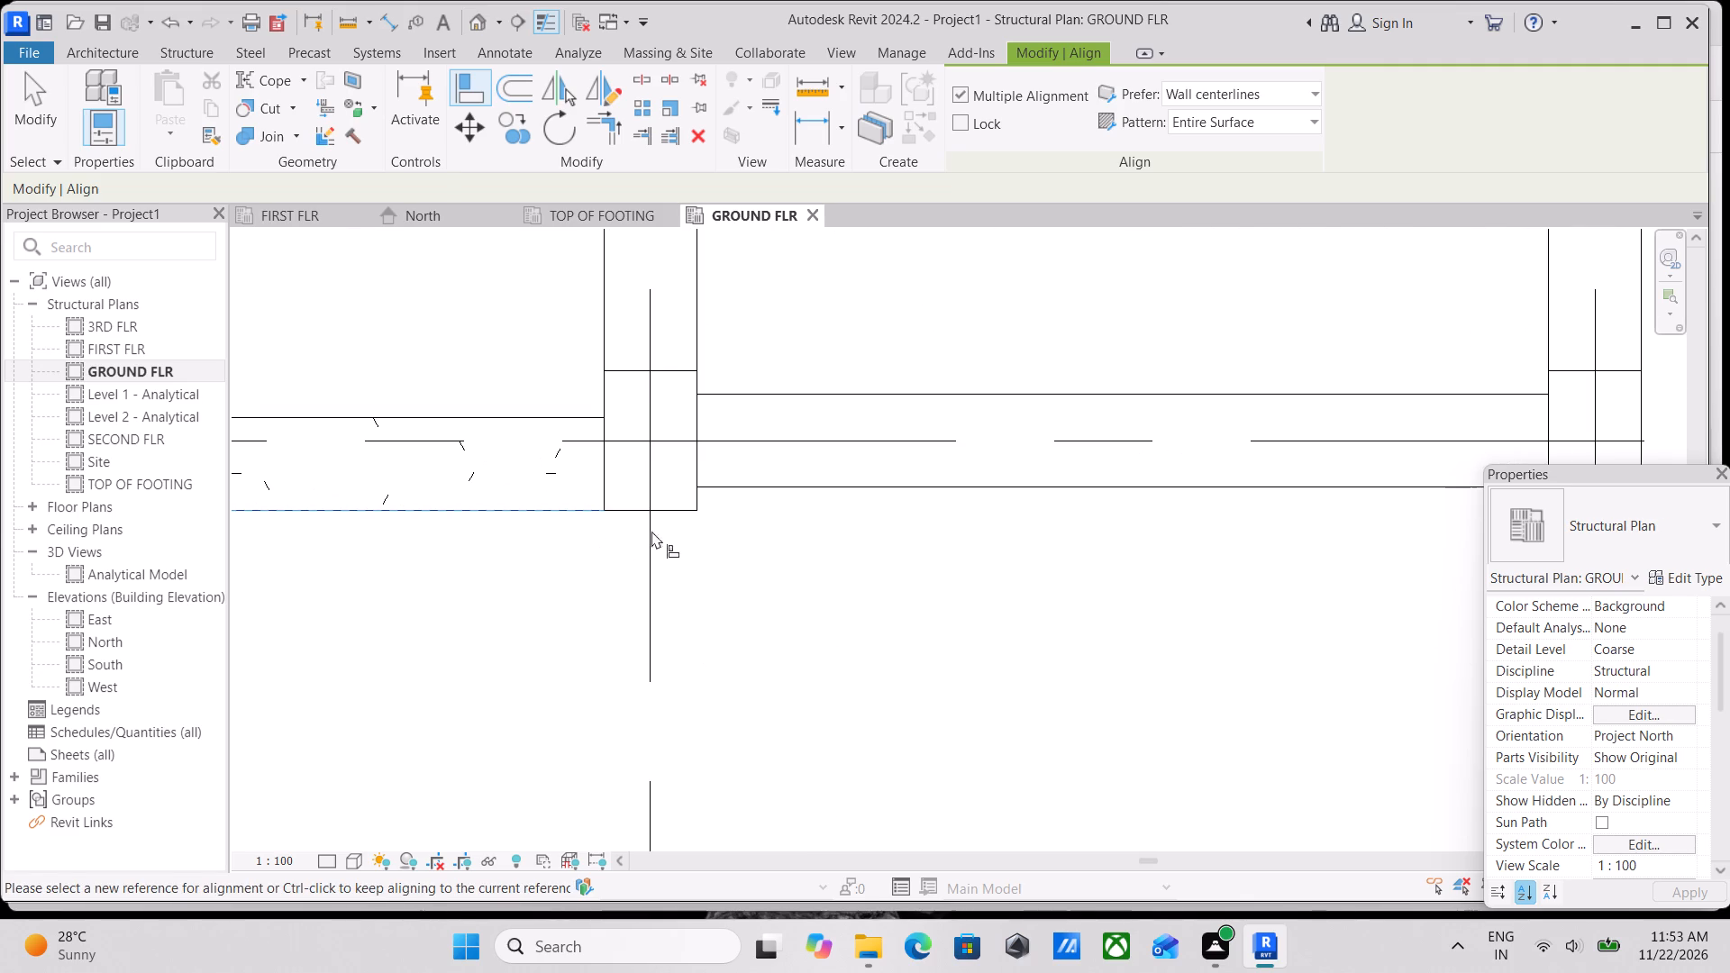
click(762, 494)
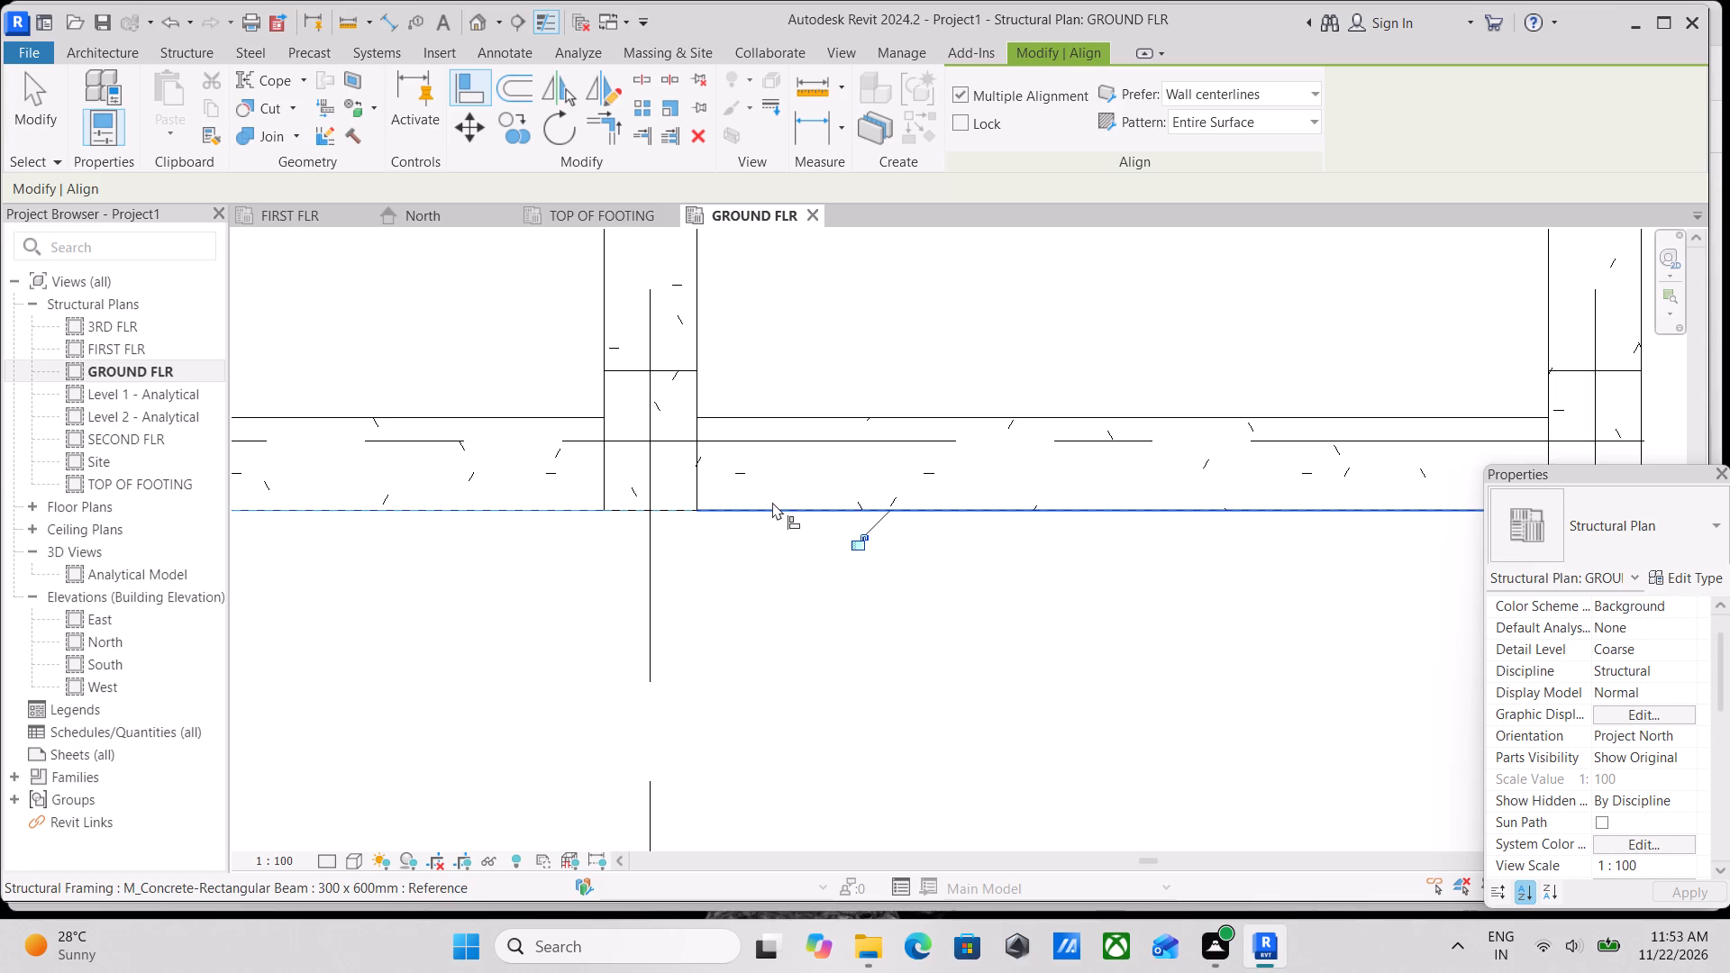
scroll(772, 502, down, 11)
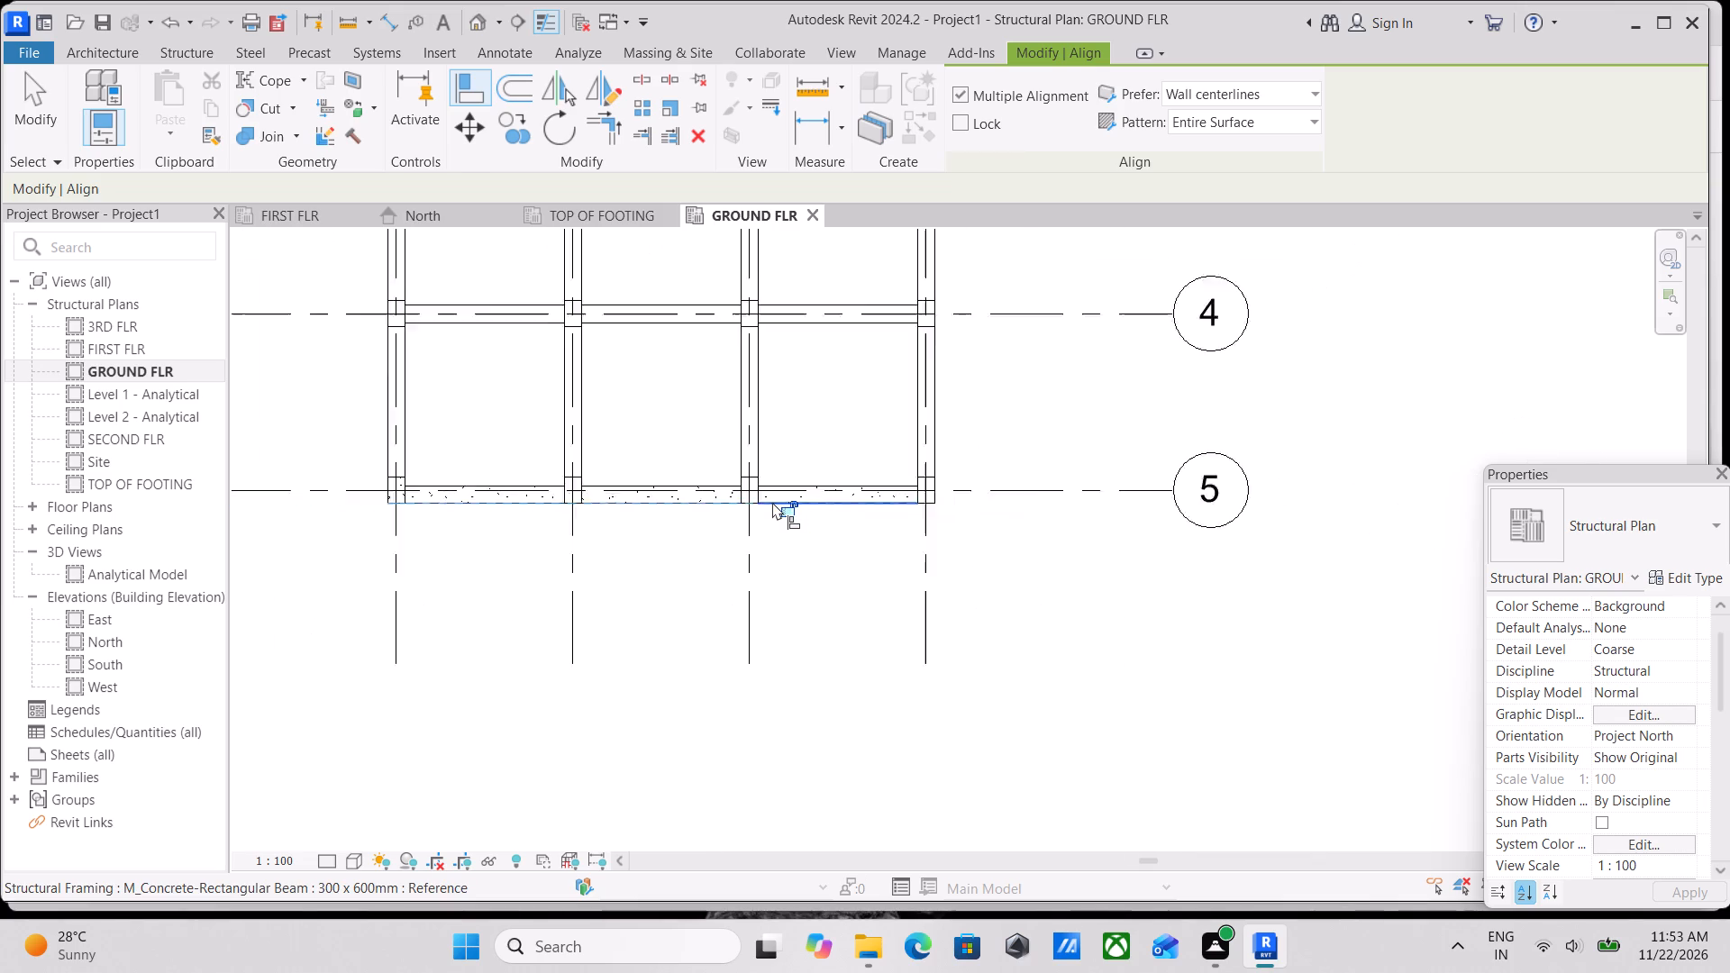
scroll(772, 502, down, 3)
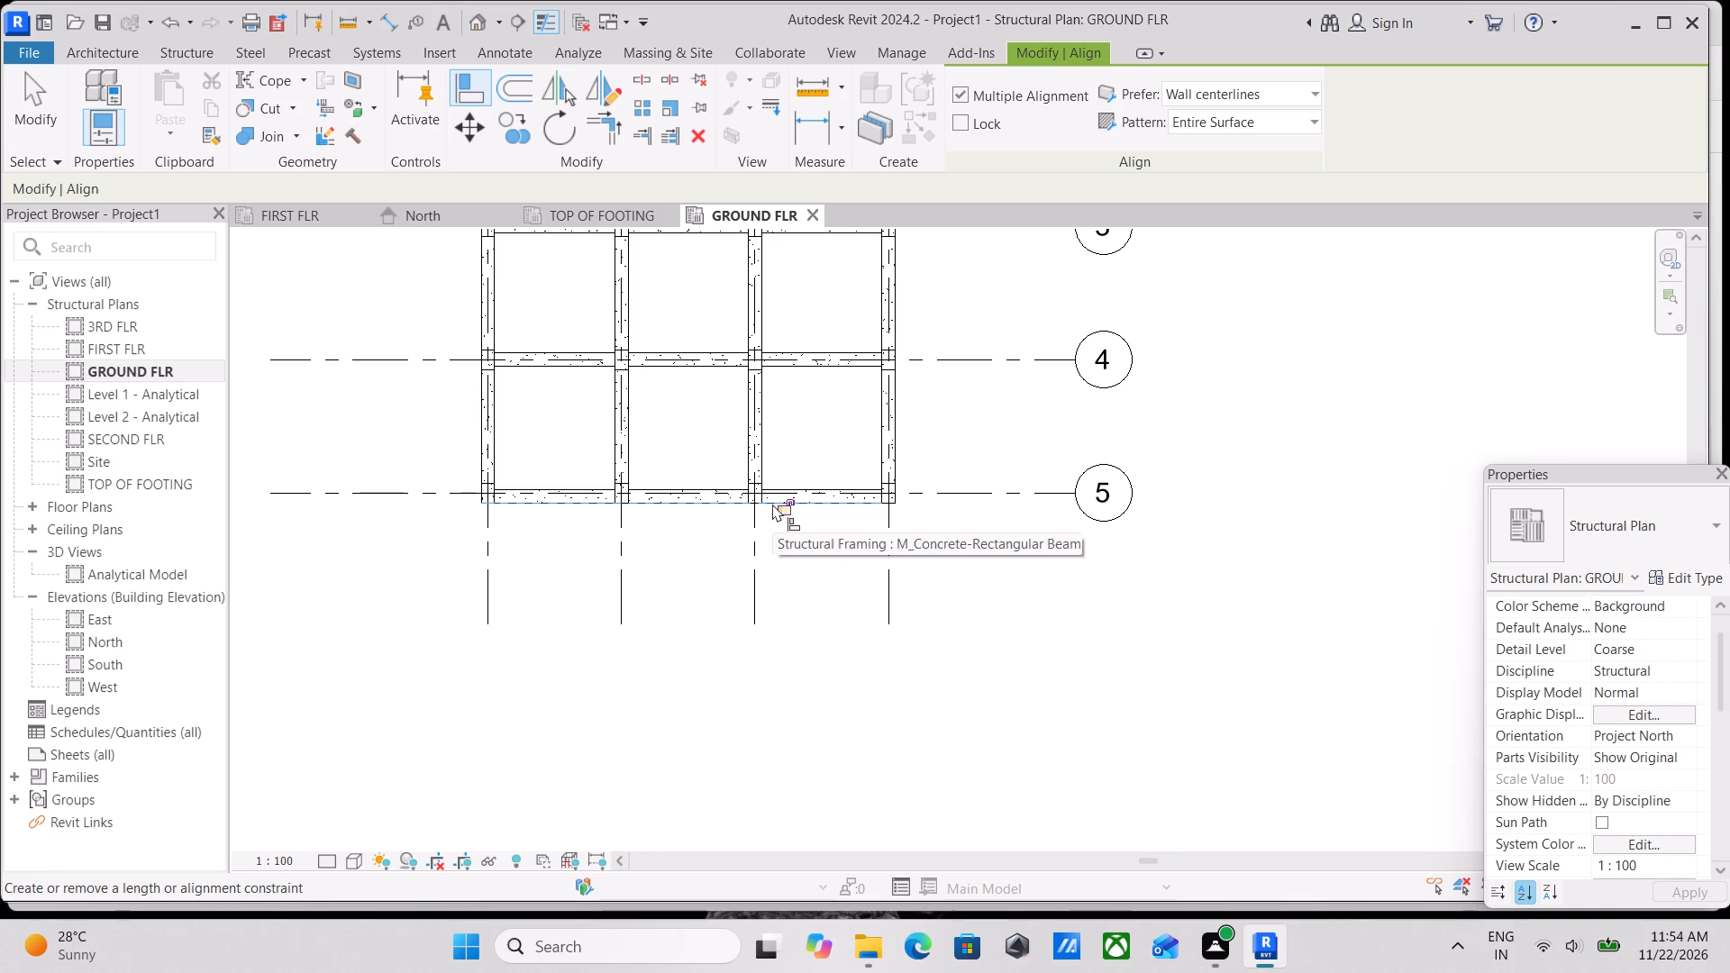
scroll(772, 504, up, 4)
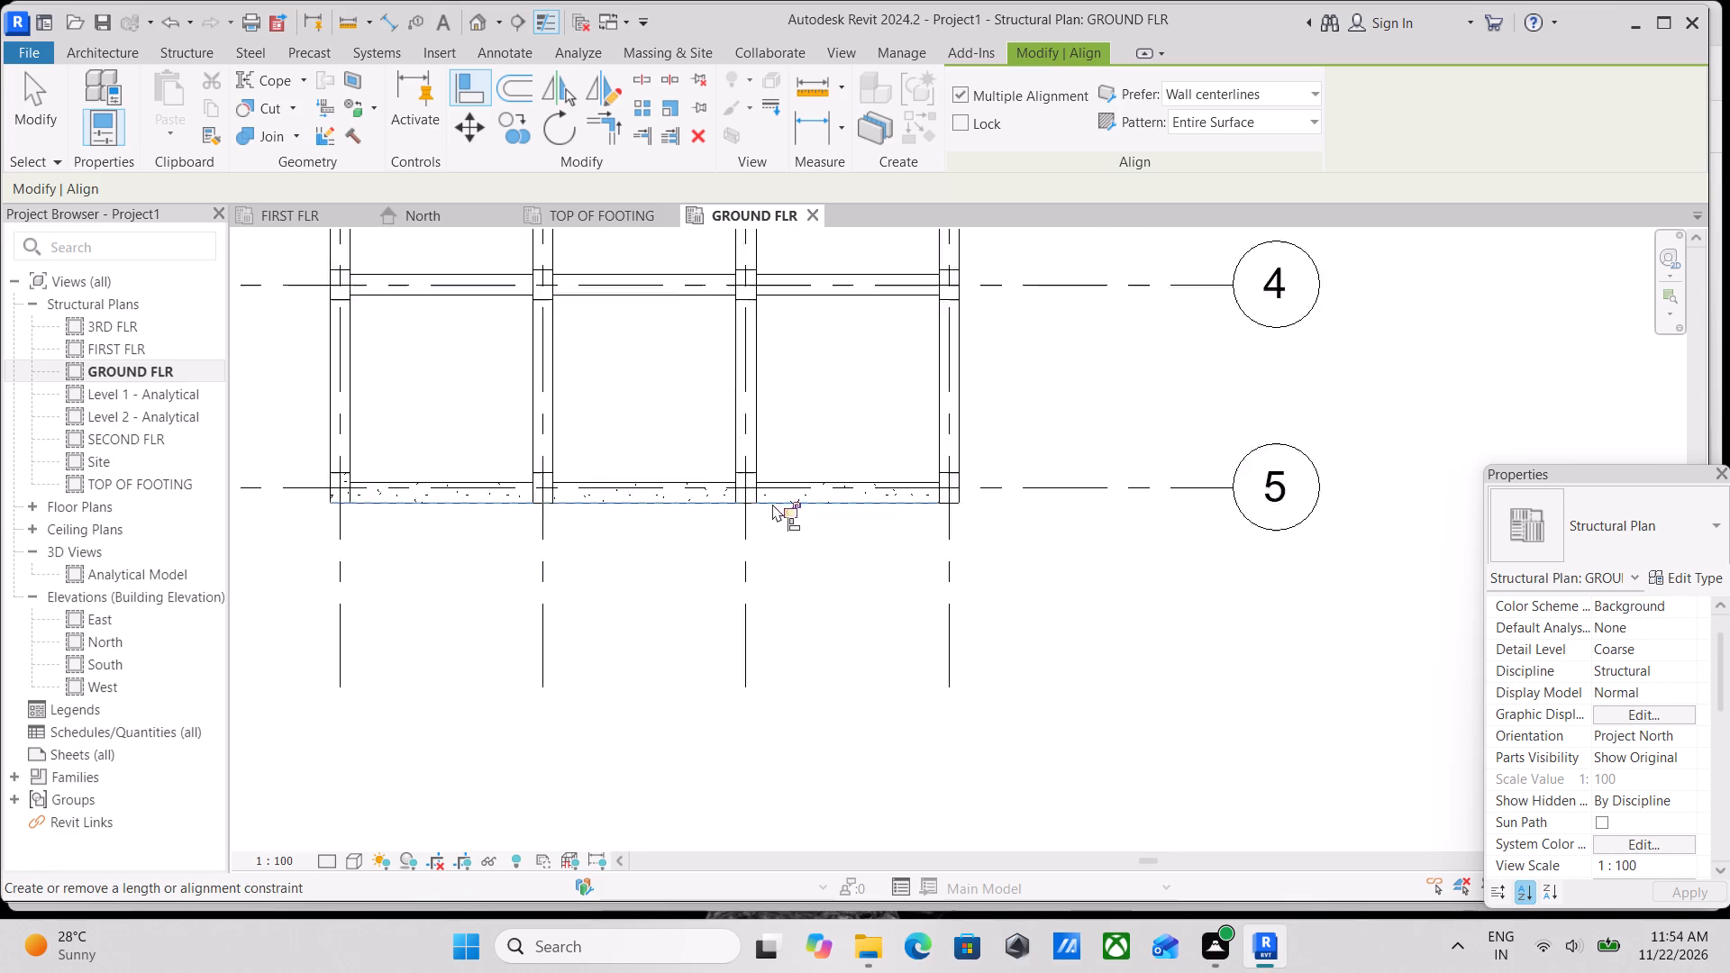
scroll(772, 504, up, 5)
middle_drag(796, 475, 928, 751)
scroll(824, 533, down, 1)
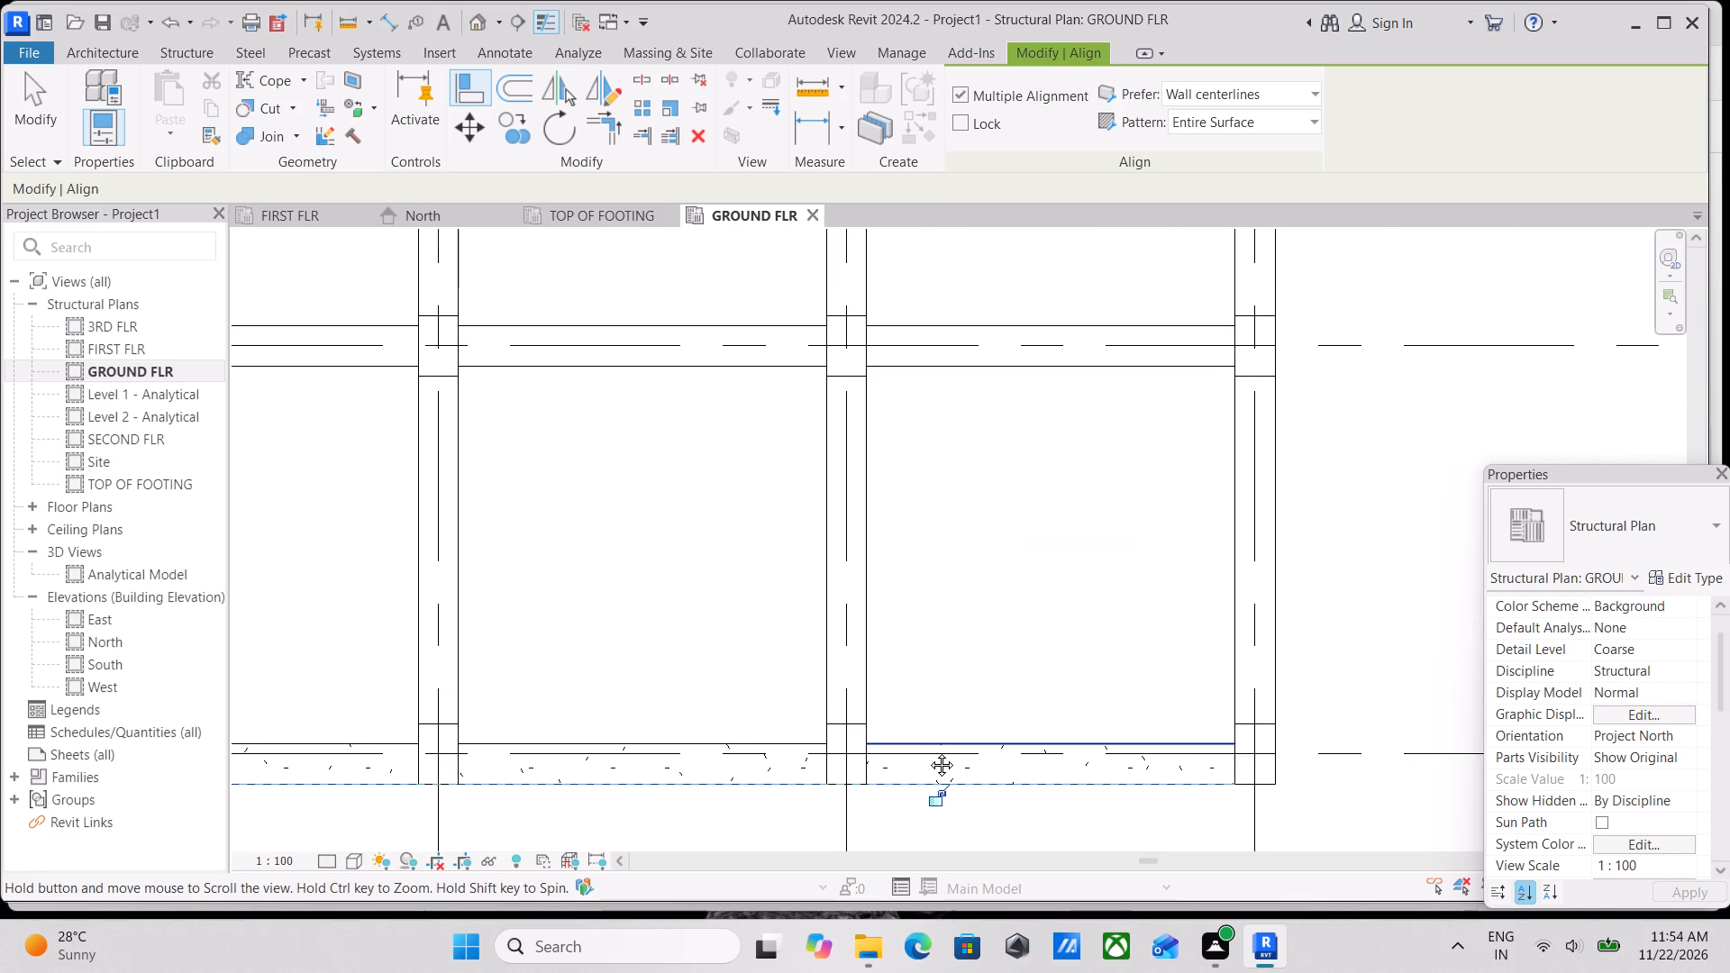
middle_drag(928, 751, 961, 785)
scroll(960, 803, up, 1)
scroll(952, 747, down, 1)
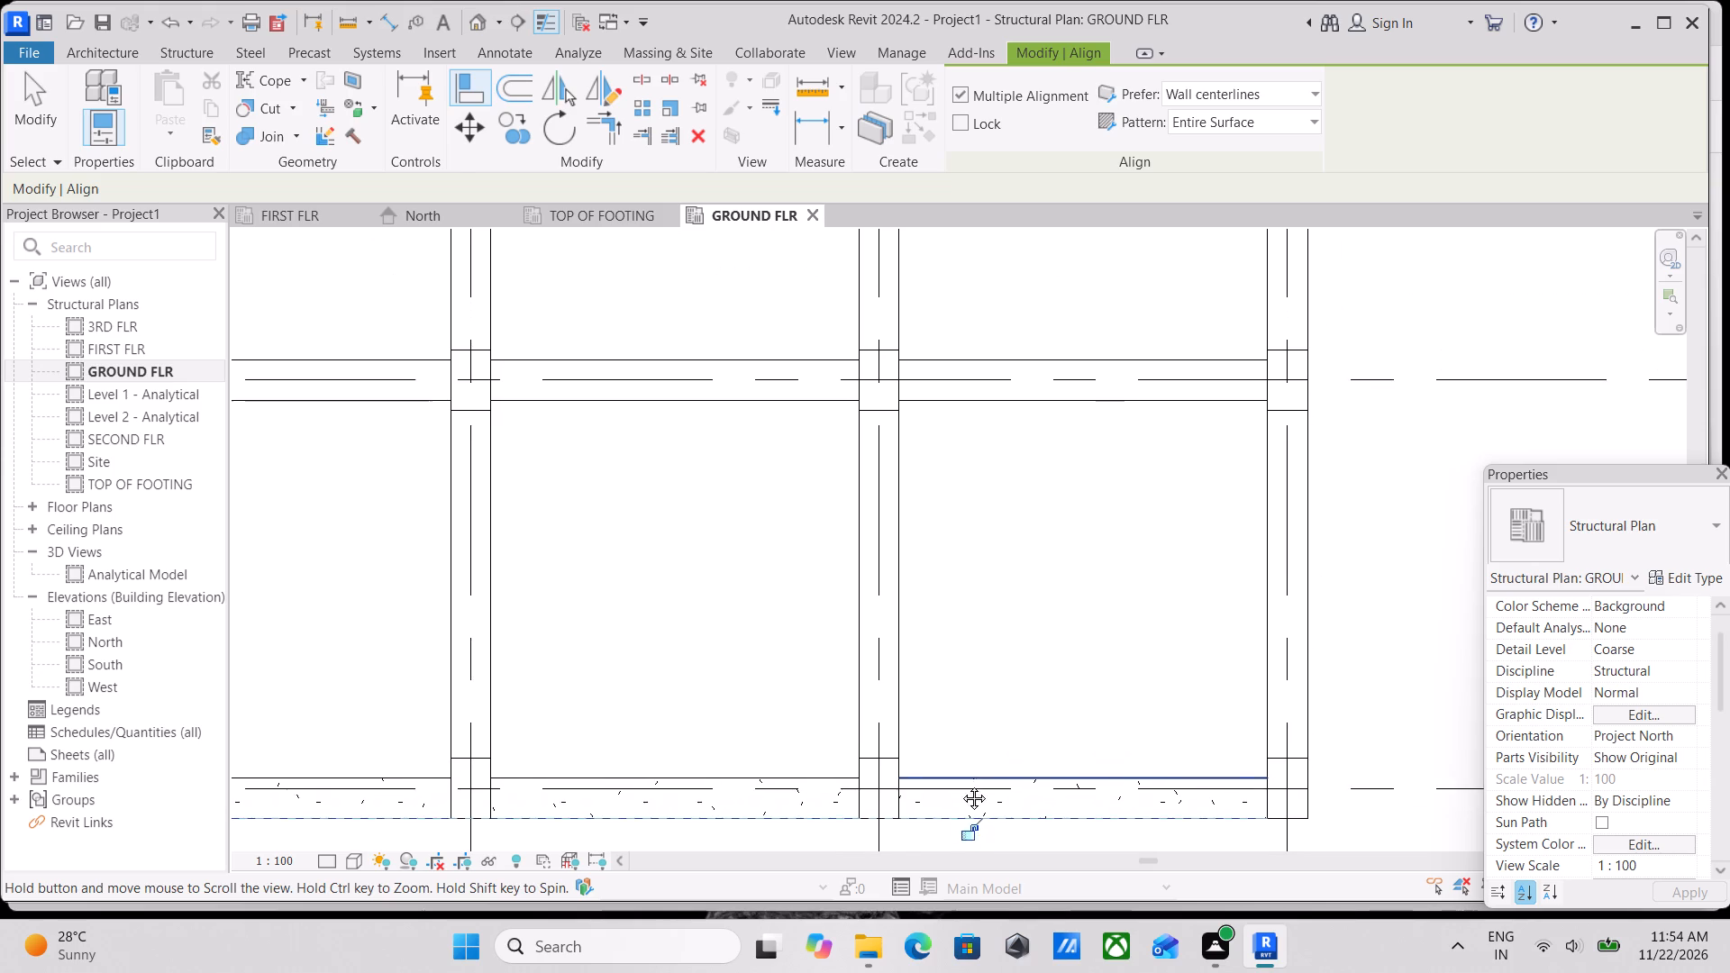
middle_drag(961, 785, 965, 826)
key(Escape)
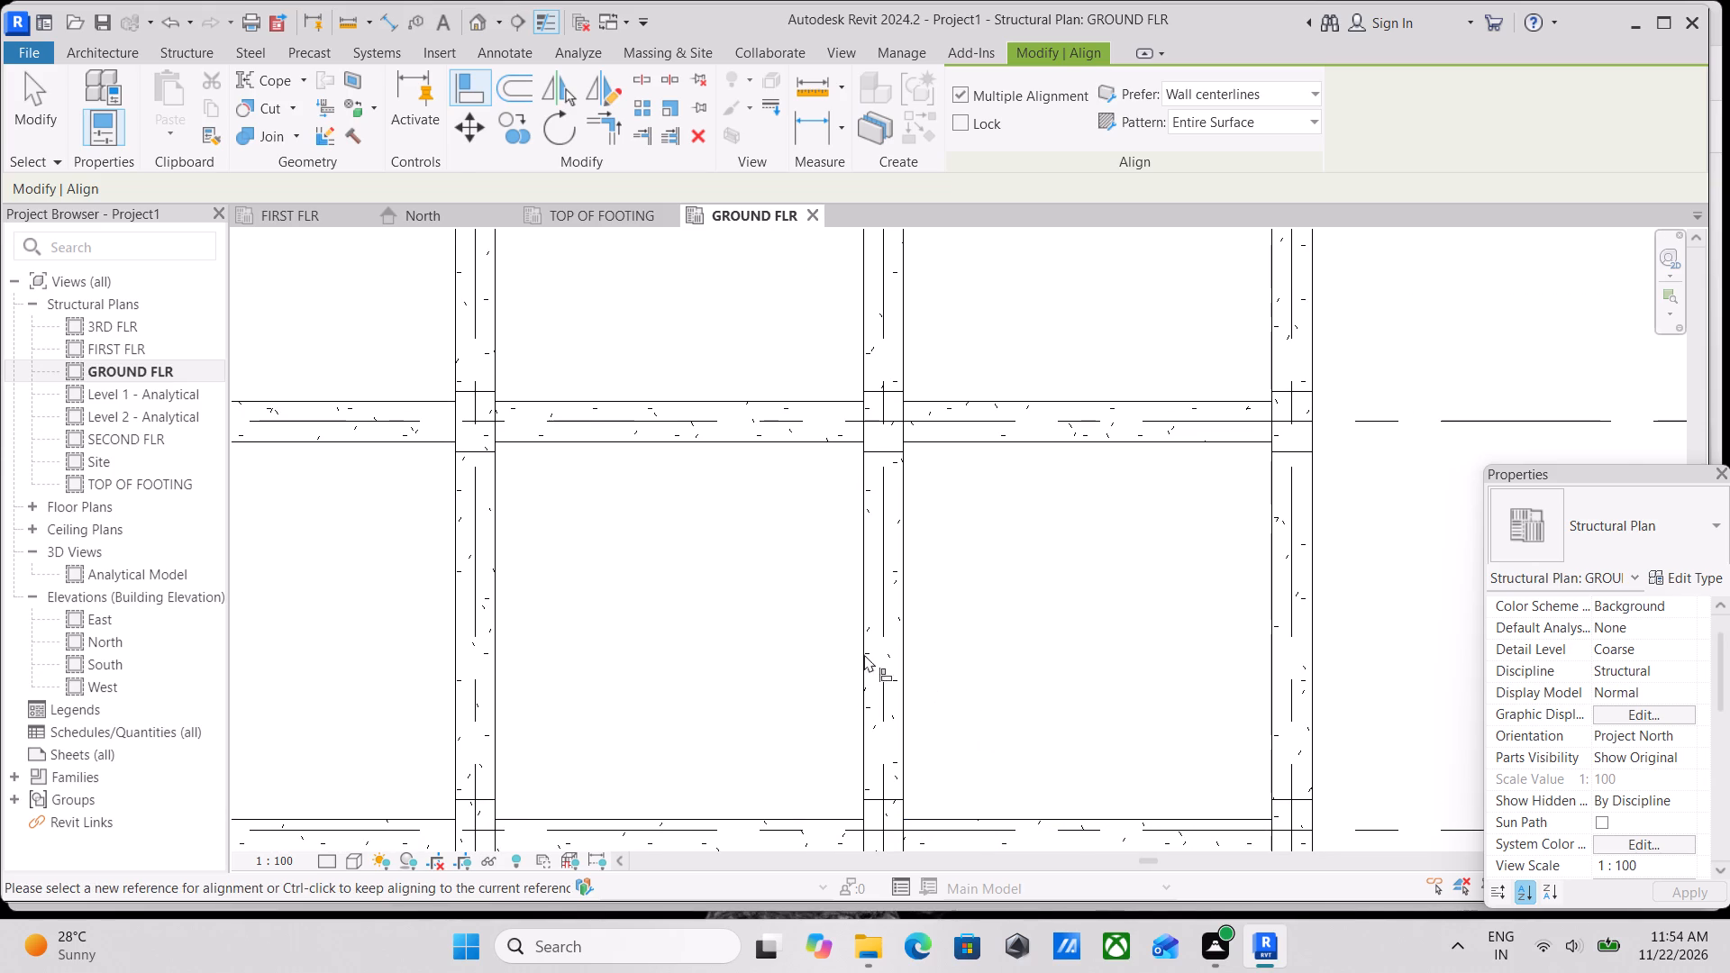
key(Escape)
Examine the GROUND FLR beam layout from grid 5 up to grid 2, checking beam positions against the columns.
scroll(869, 641, down, 3)
scroll(740, 646, down, 3)
middle_drag(740, 646, 758, 647)
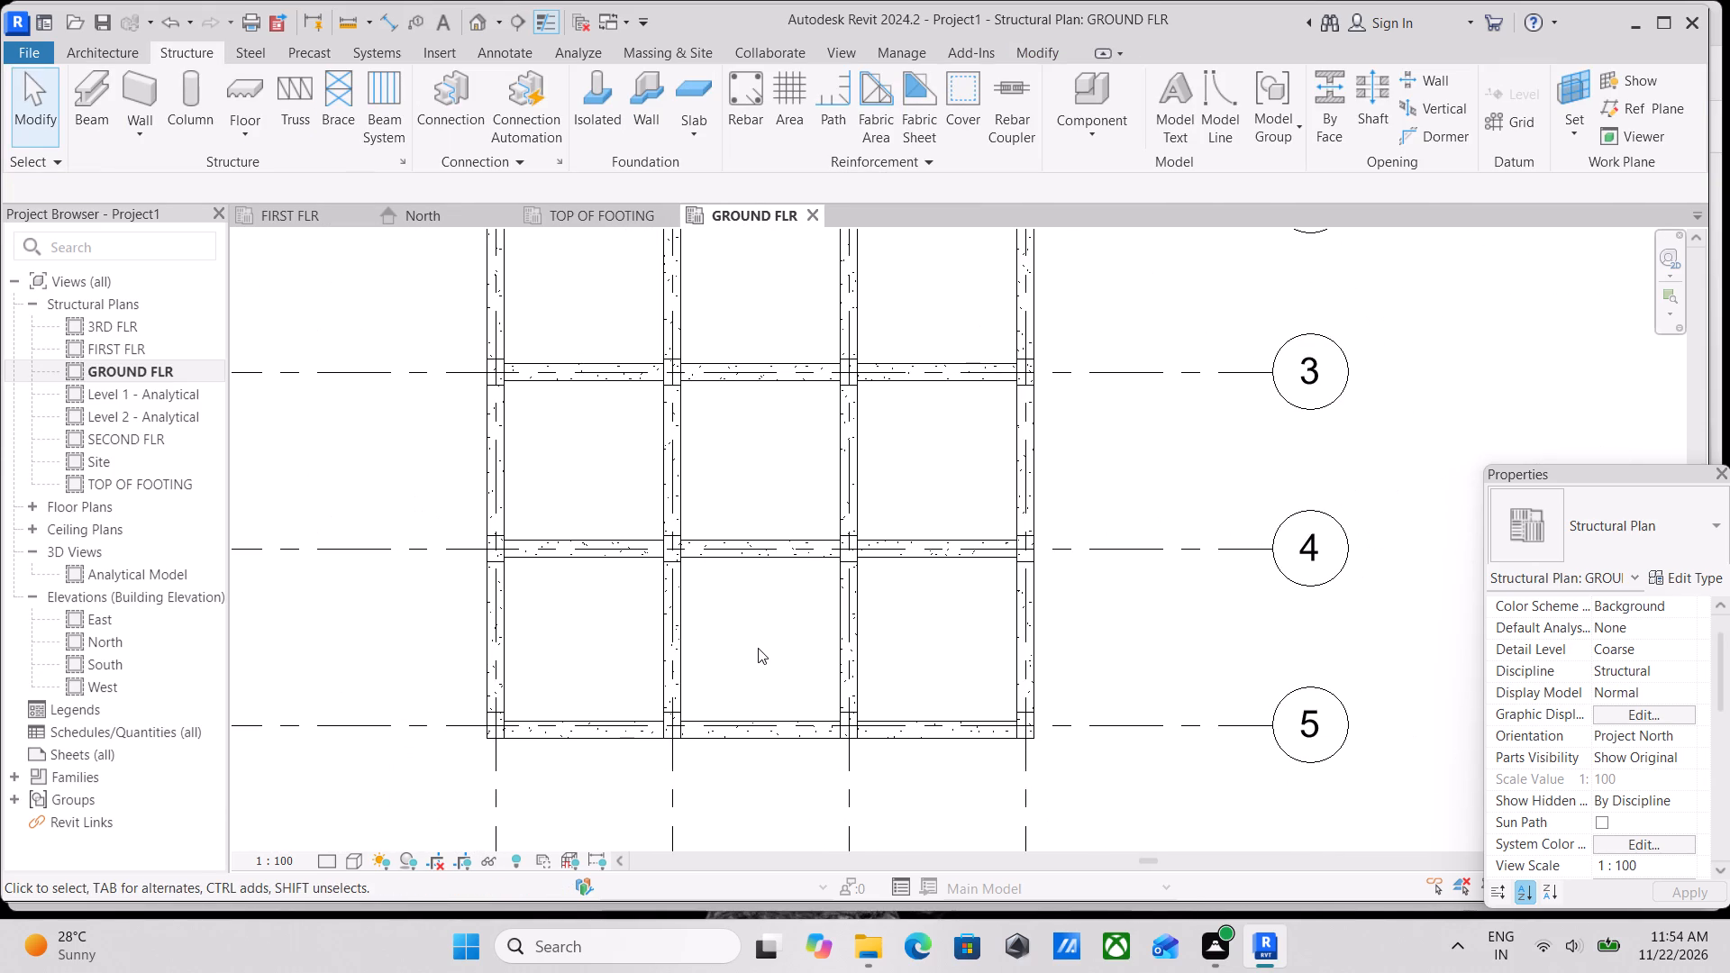
scroll(758, 648, up, 3)
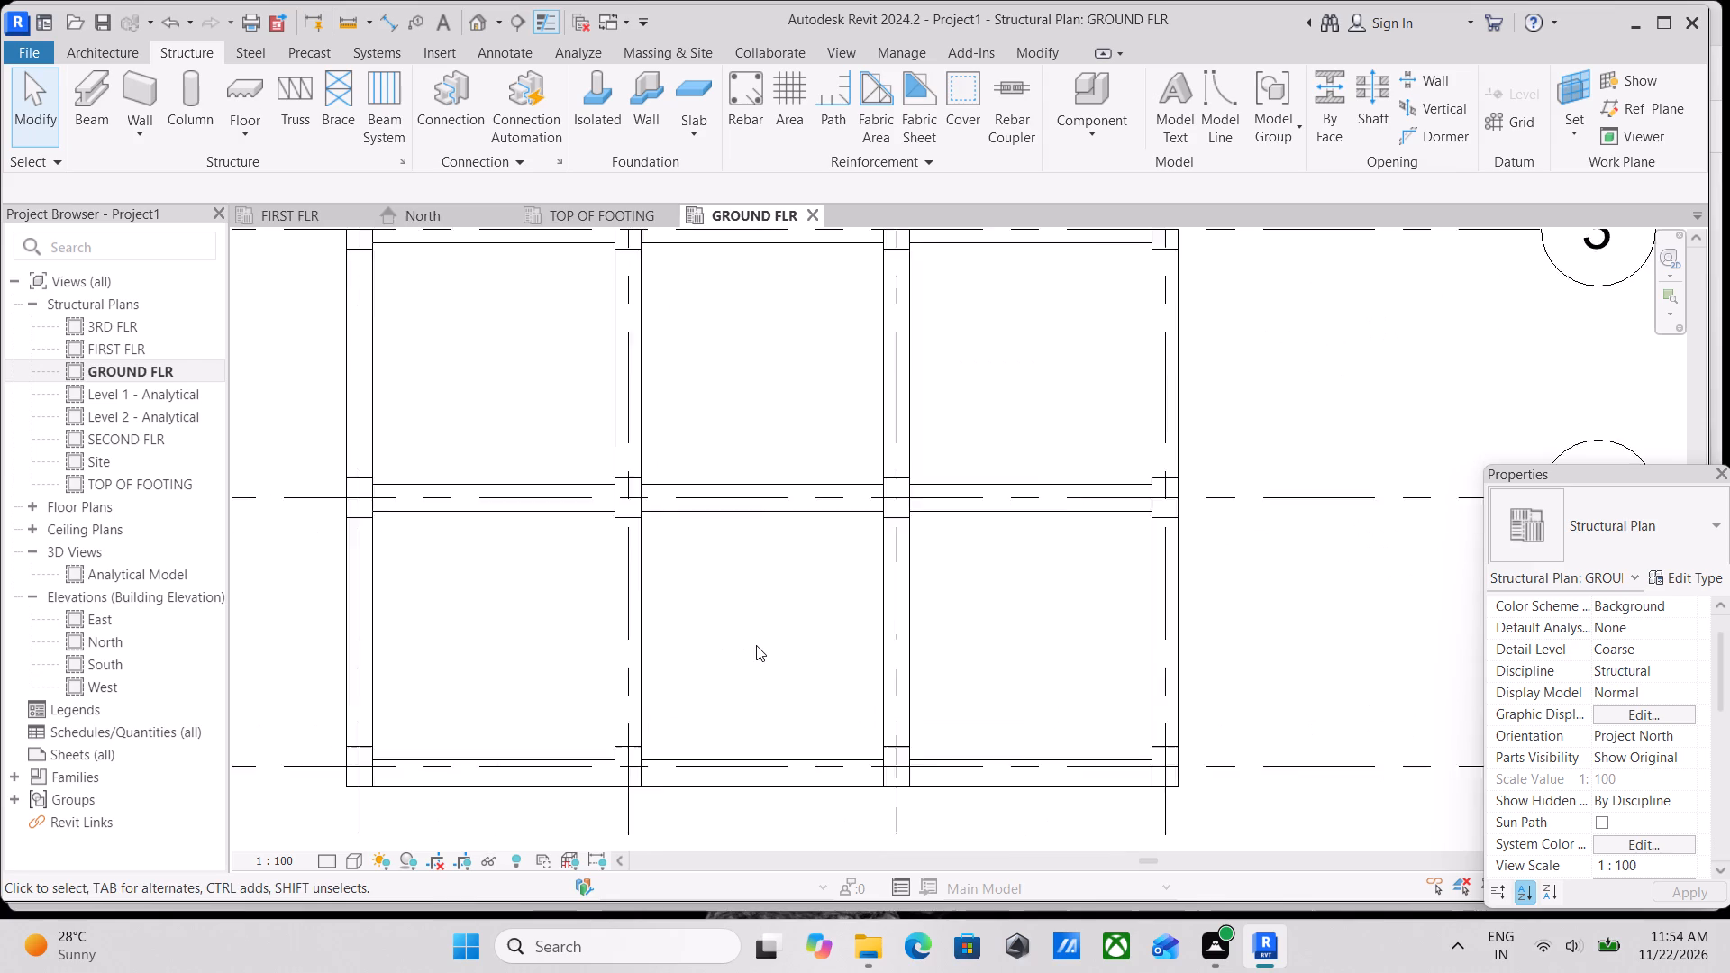
scroll(756, 645, up, 1)
scroll(763, 638, down, 2)
middle_drag(775, 642, 896, 730)
scroll(859, 638, down, 1)
middle_drag(859, 638, 952, 813)
middle_drag(934, 689, 937, 731)
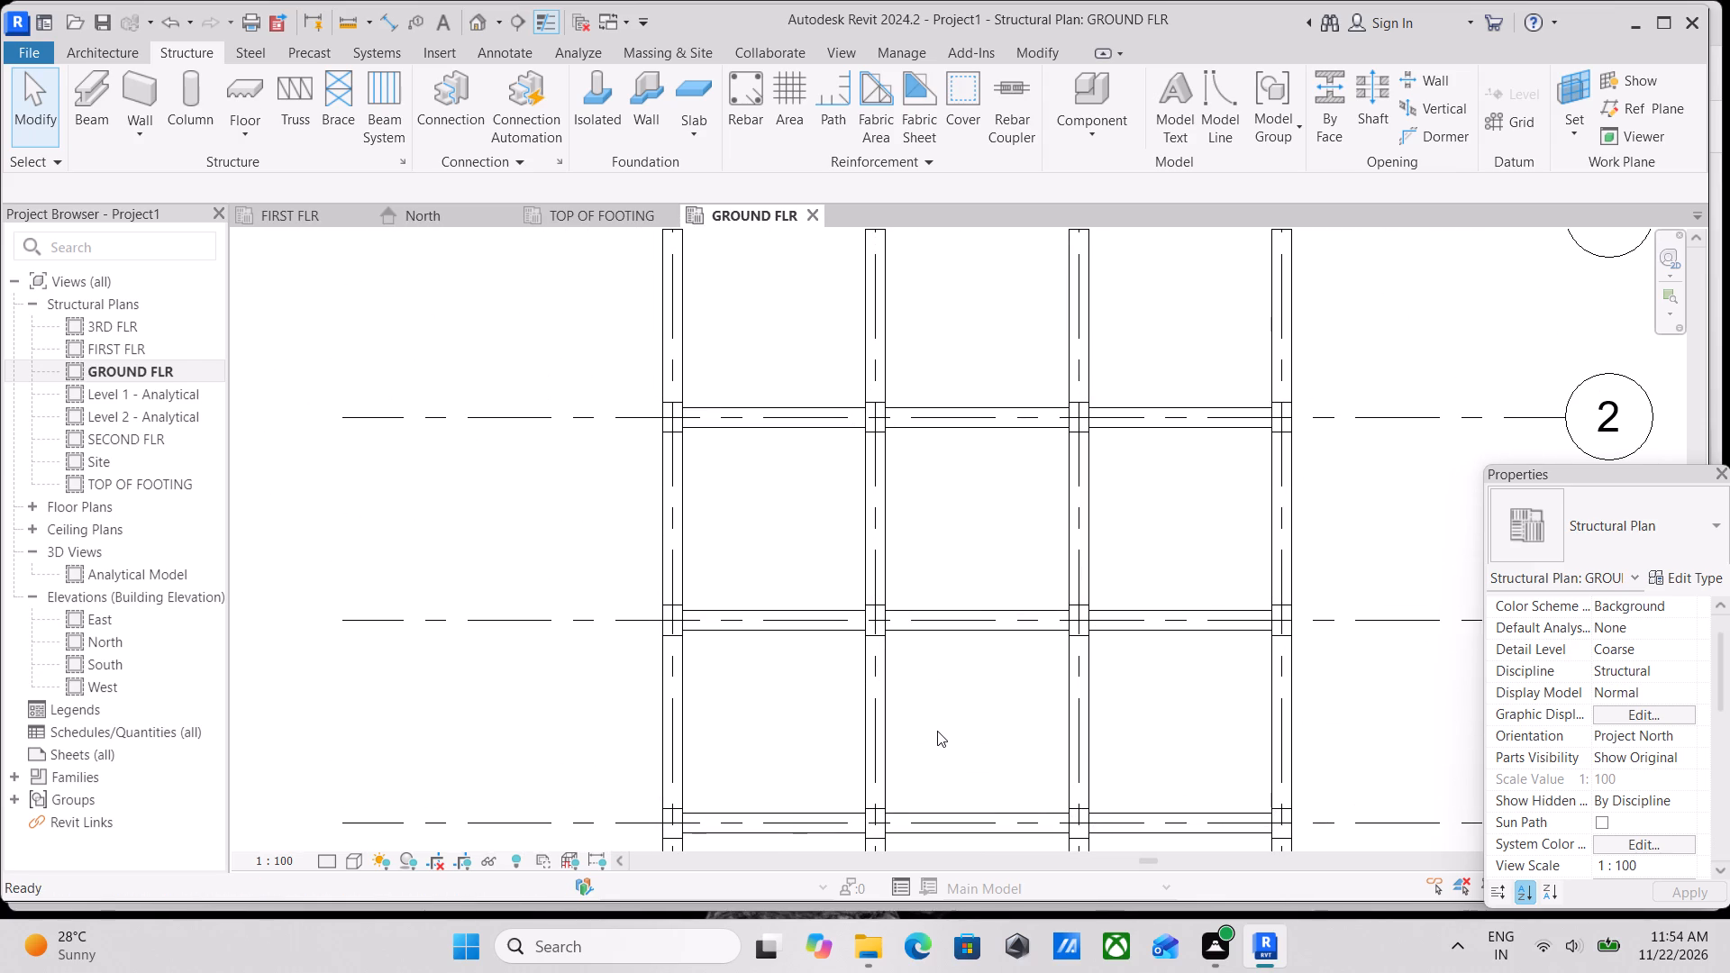
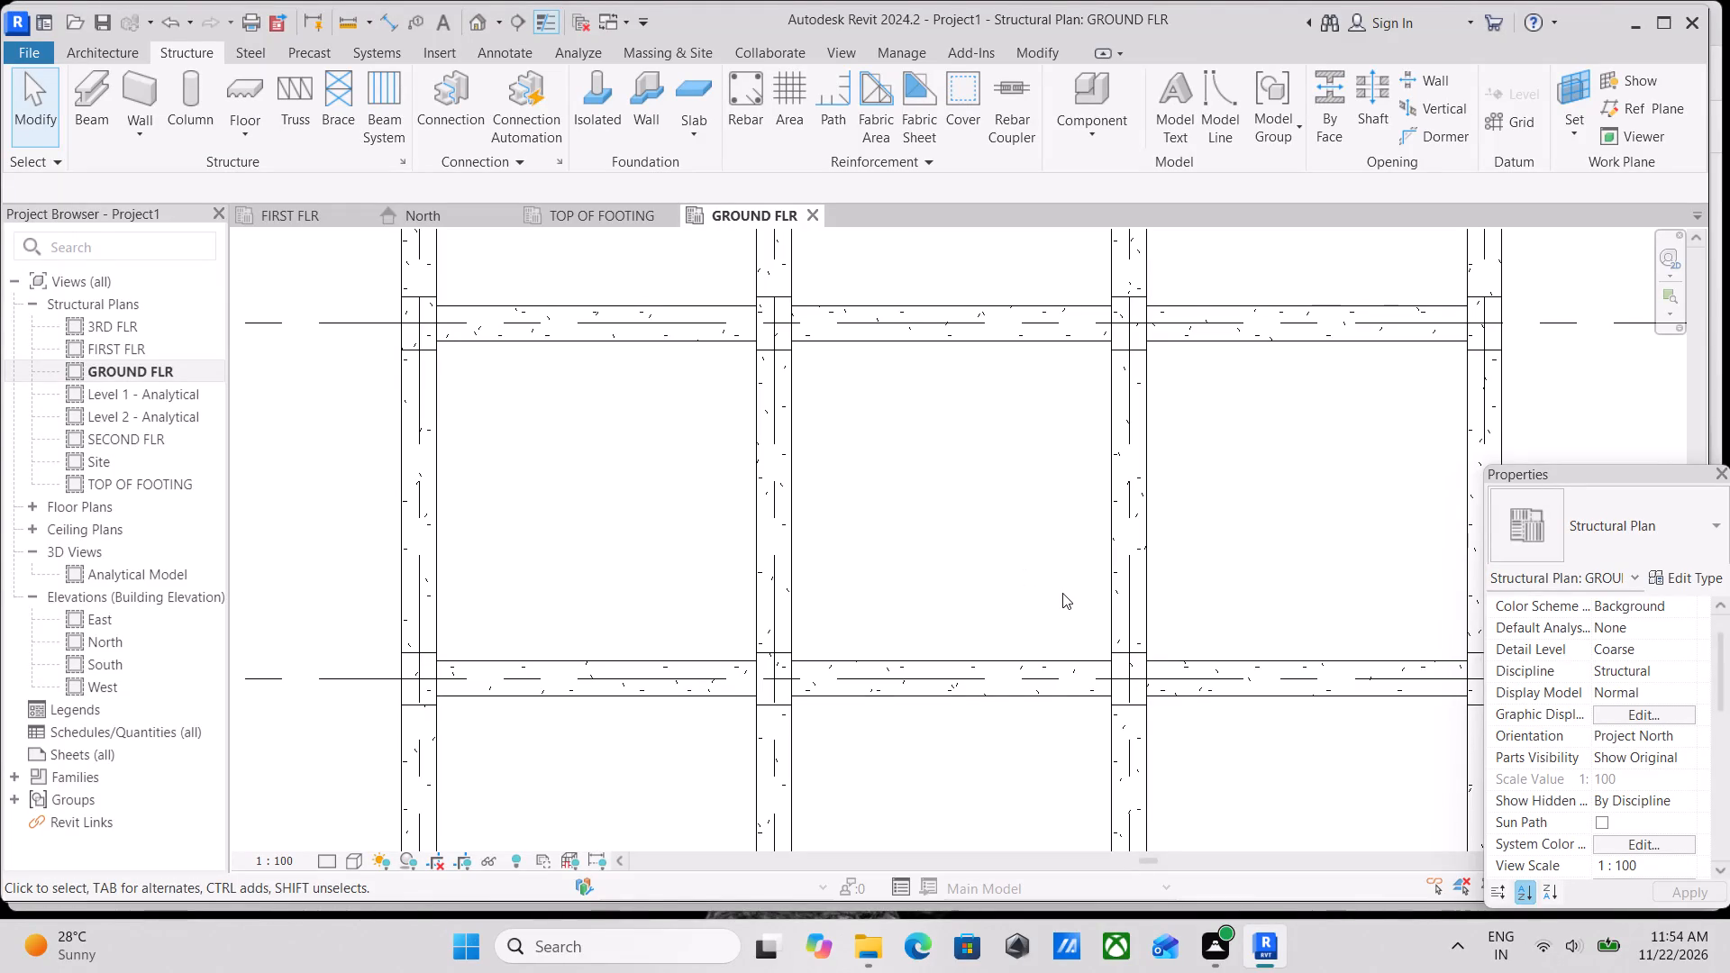
Examine the beam and column layout on the GROUND FLR plan and check the FIRST FLR plan against it.
scroll(1062, 593, up, 2)
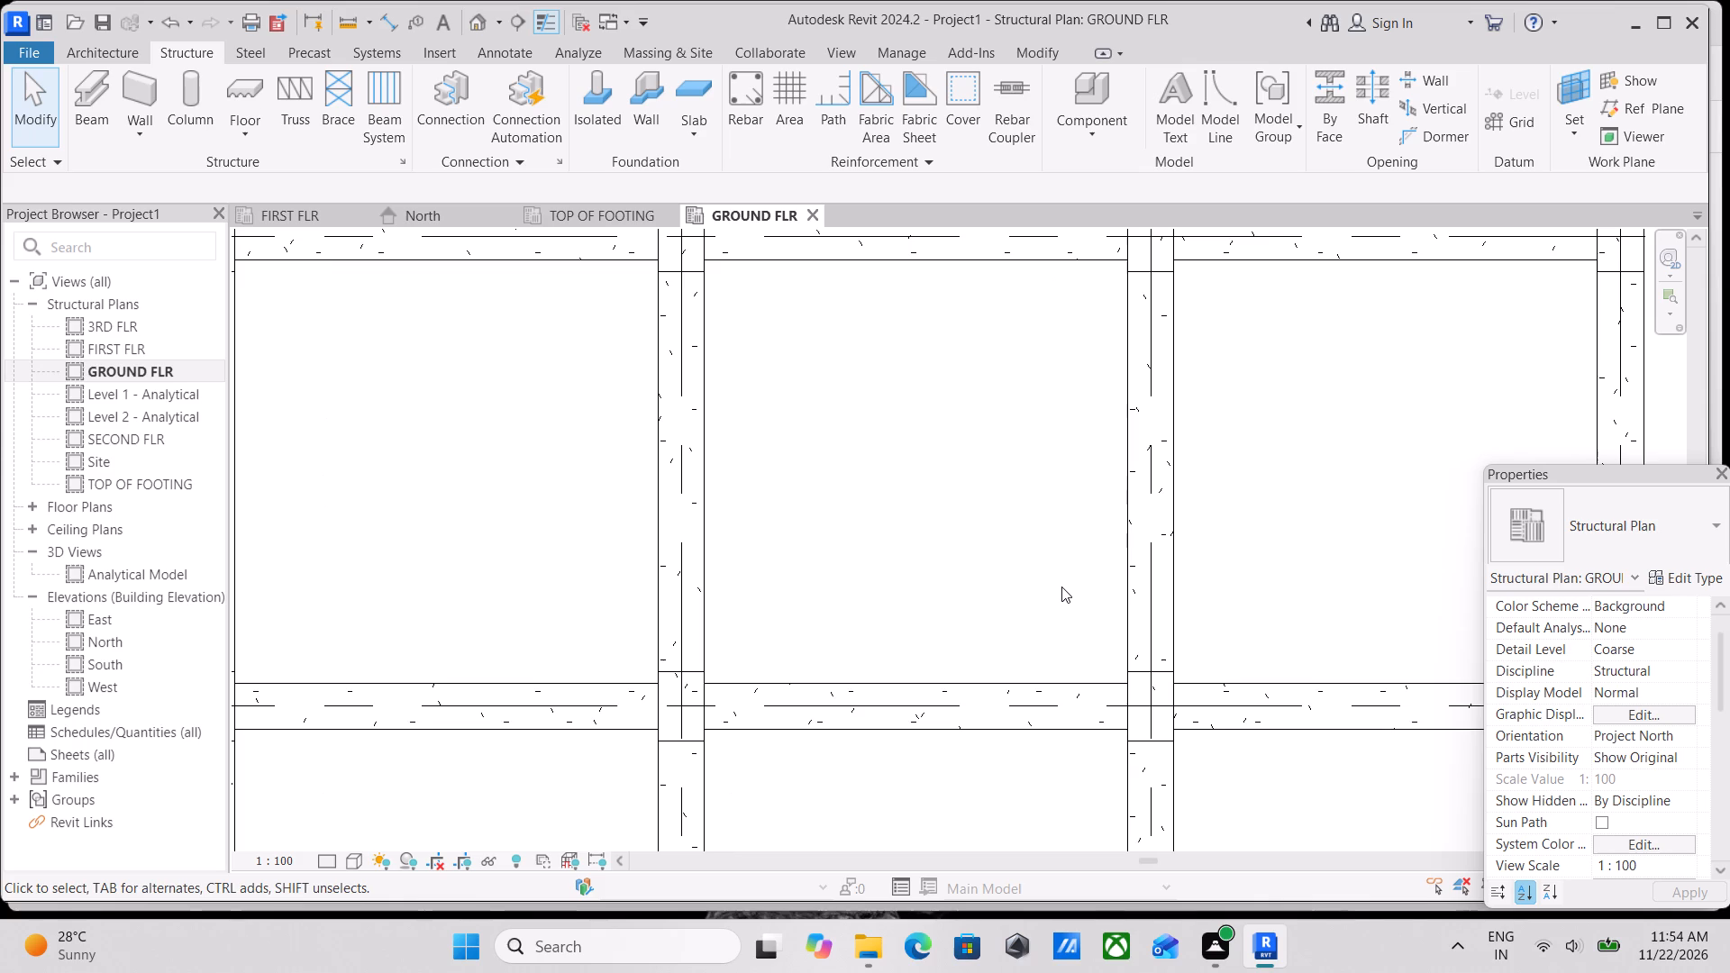
scroll(1061, 592, up, 2)
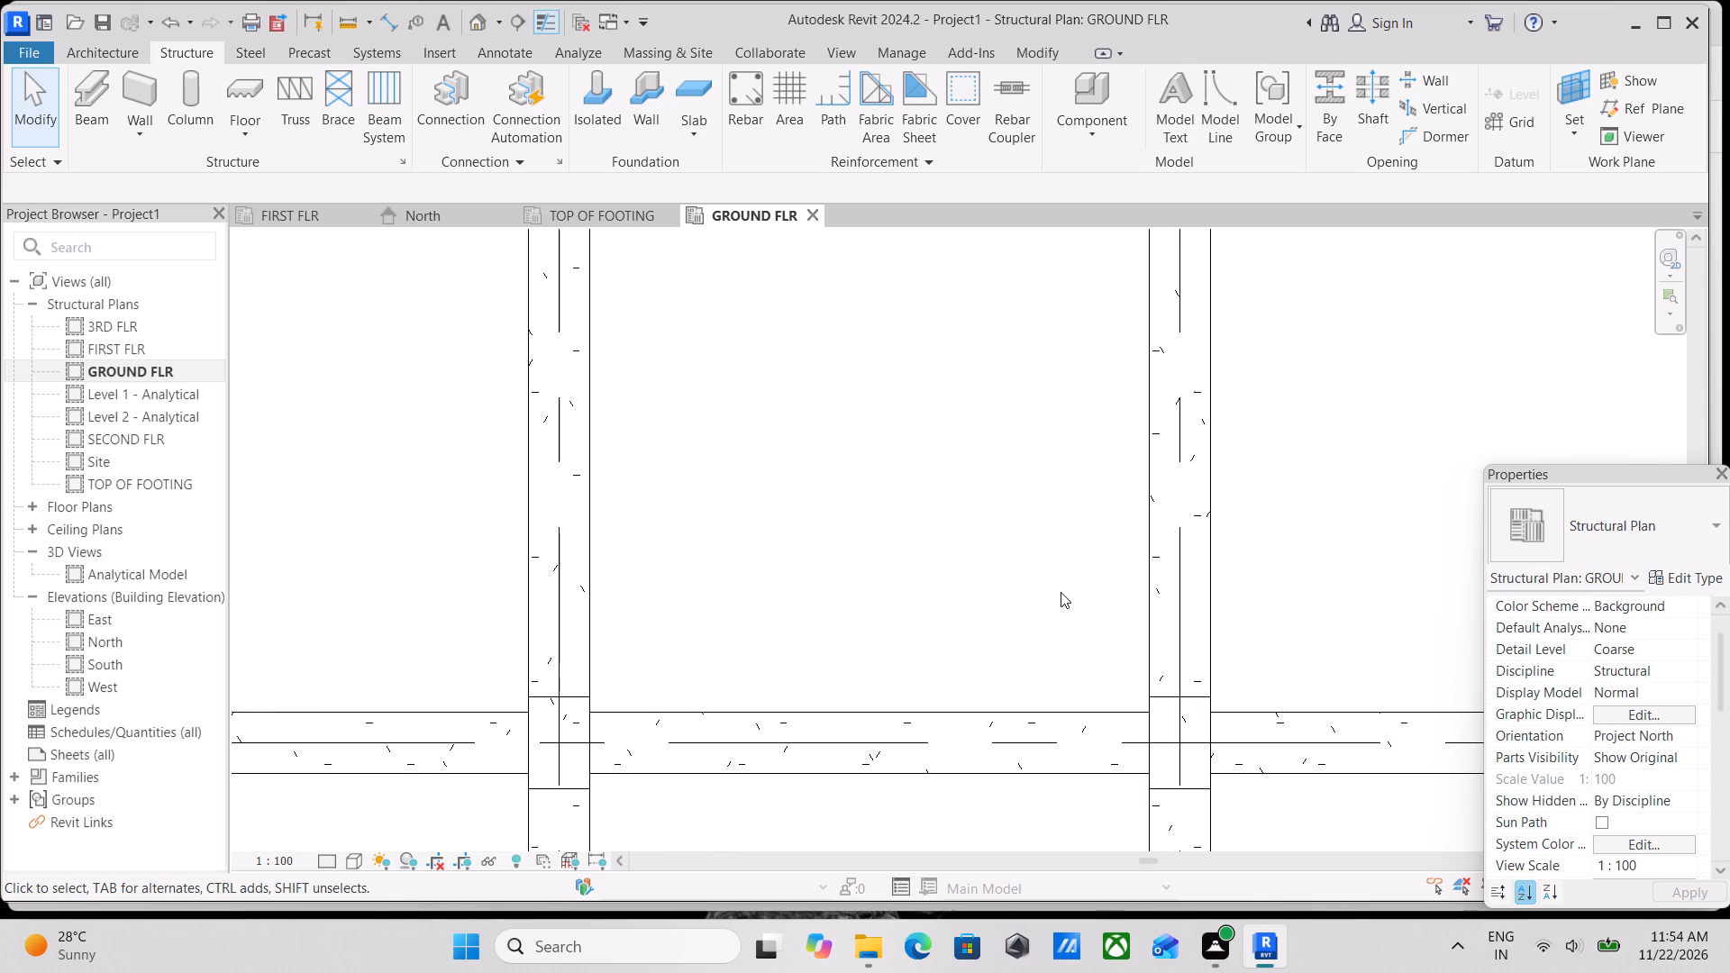
scroll(1061, 592, up, 2)
scroll(896, 550, down, 4)
scroll(653, 613, down, 5)
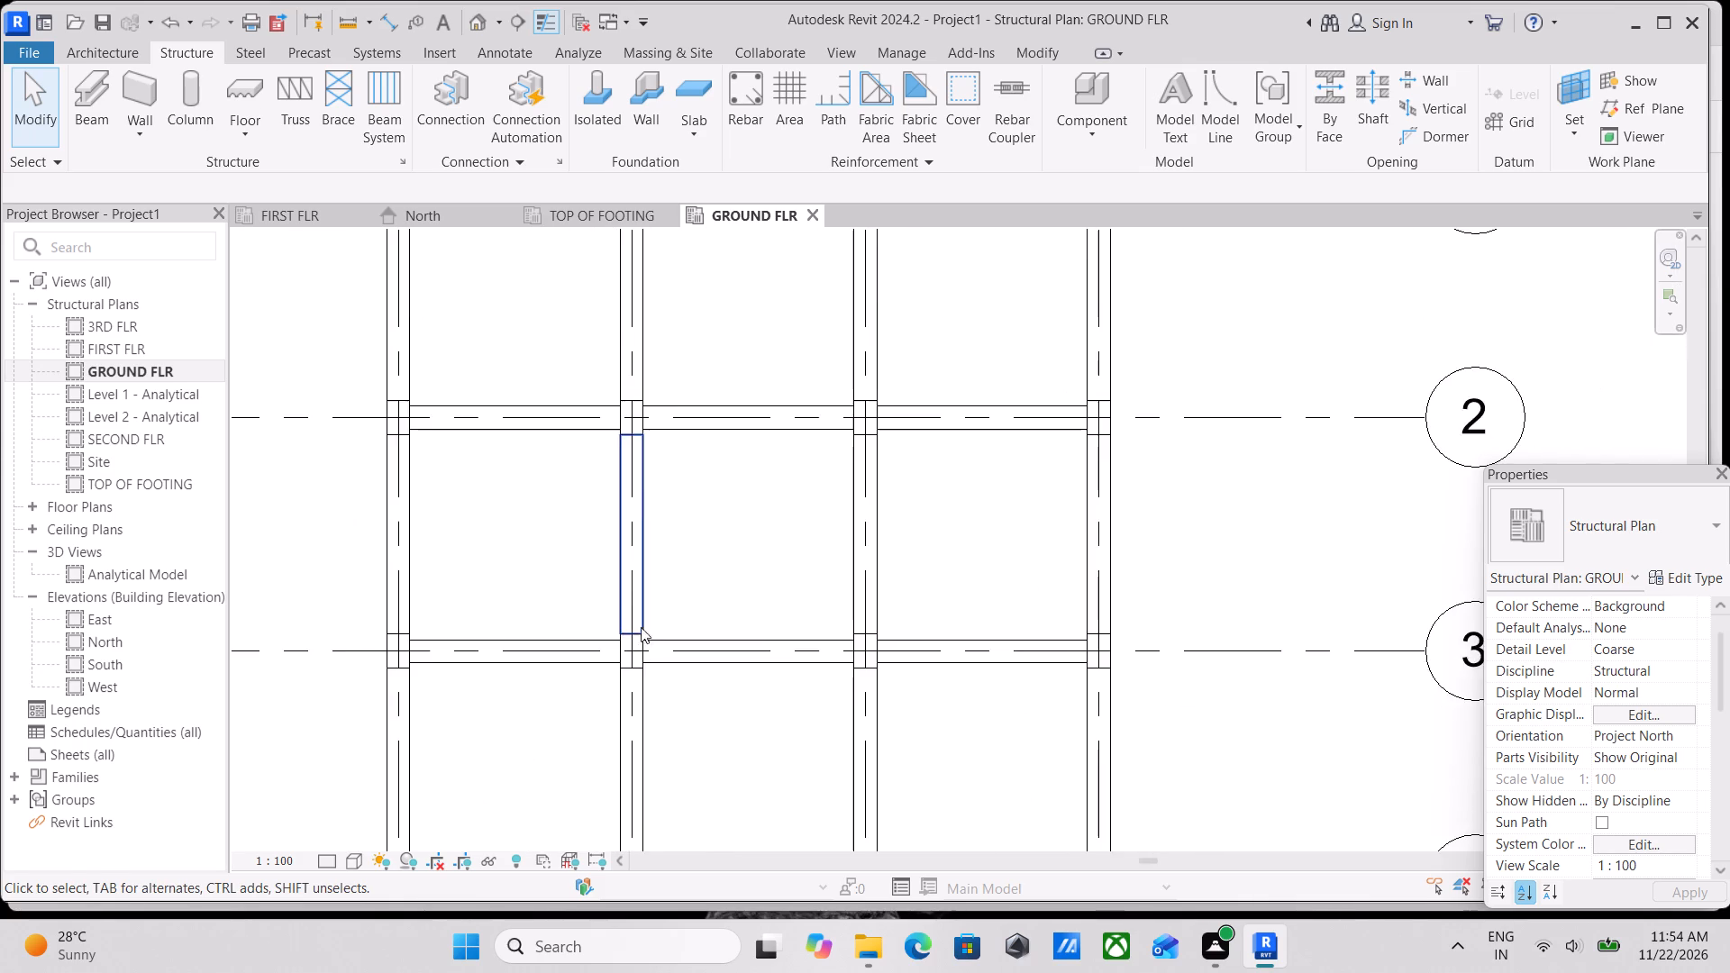
scroll(600, 651, down, 4)
middle_drag(508, 655, 644, 477)
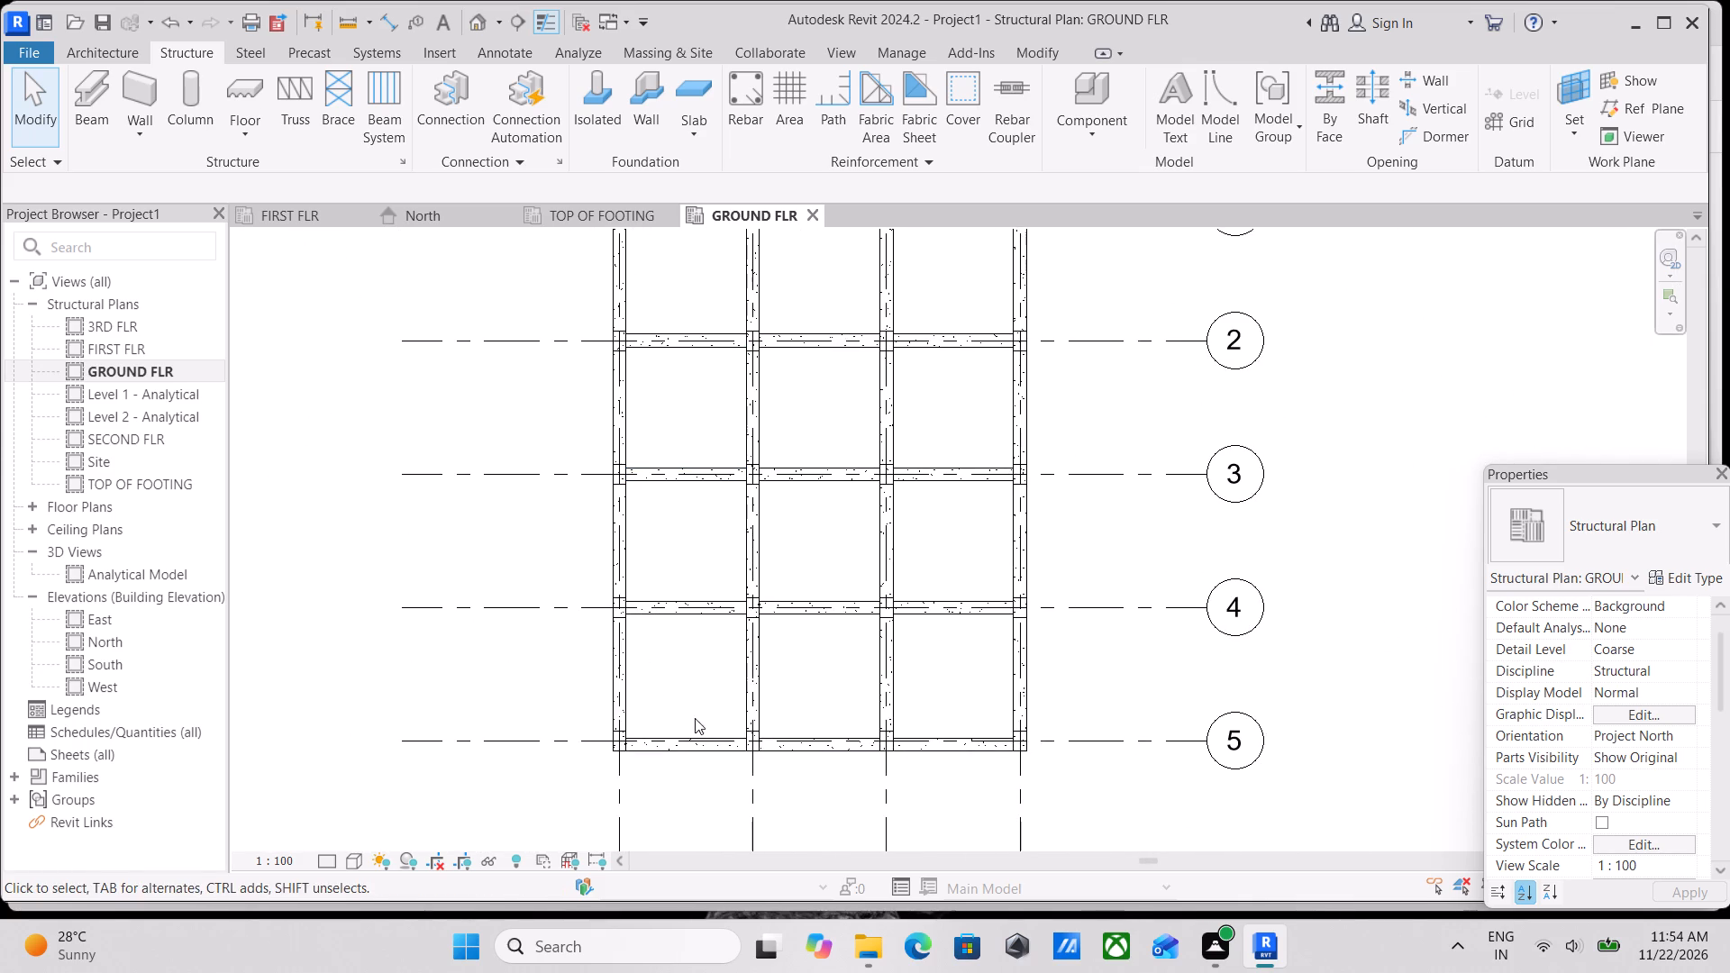
middle_drag(695, 714, 732, 659)
middle_drag(955, 657, 916, 787)
middle_drag(913, 666, 951, 800)
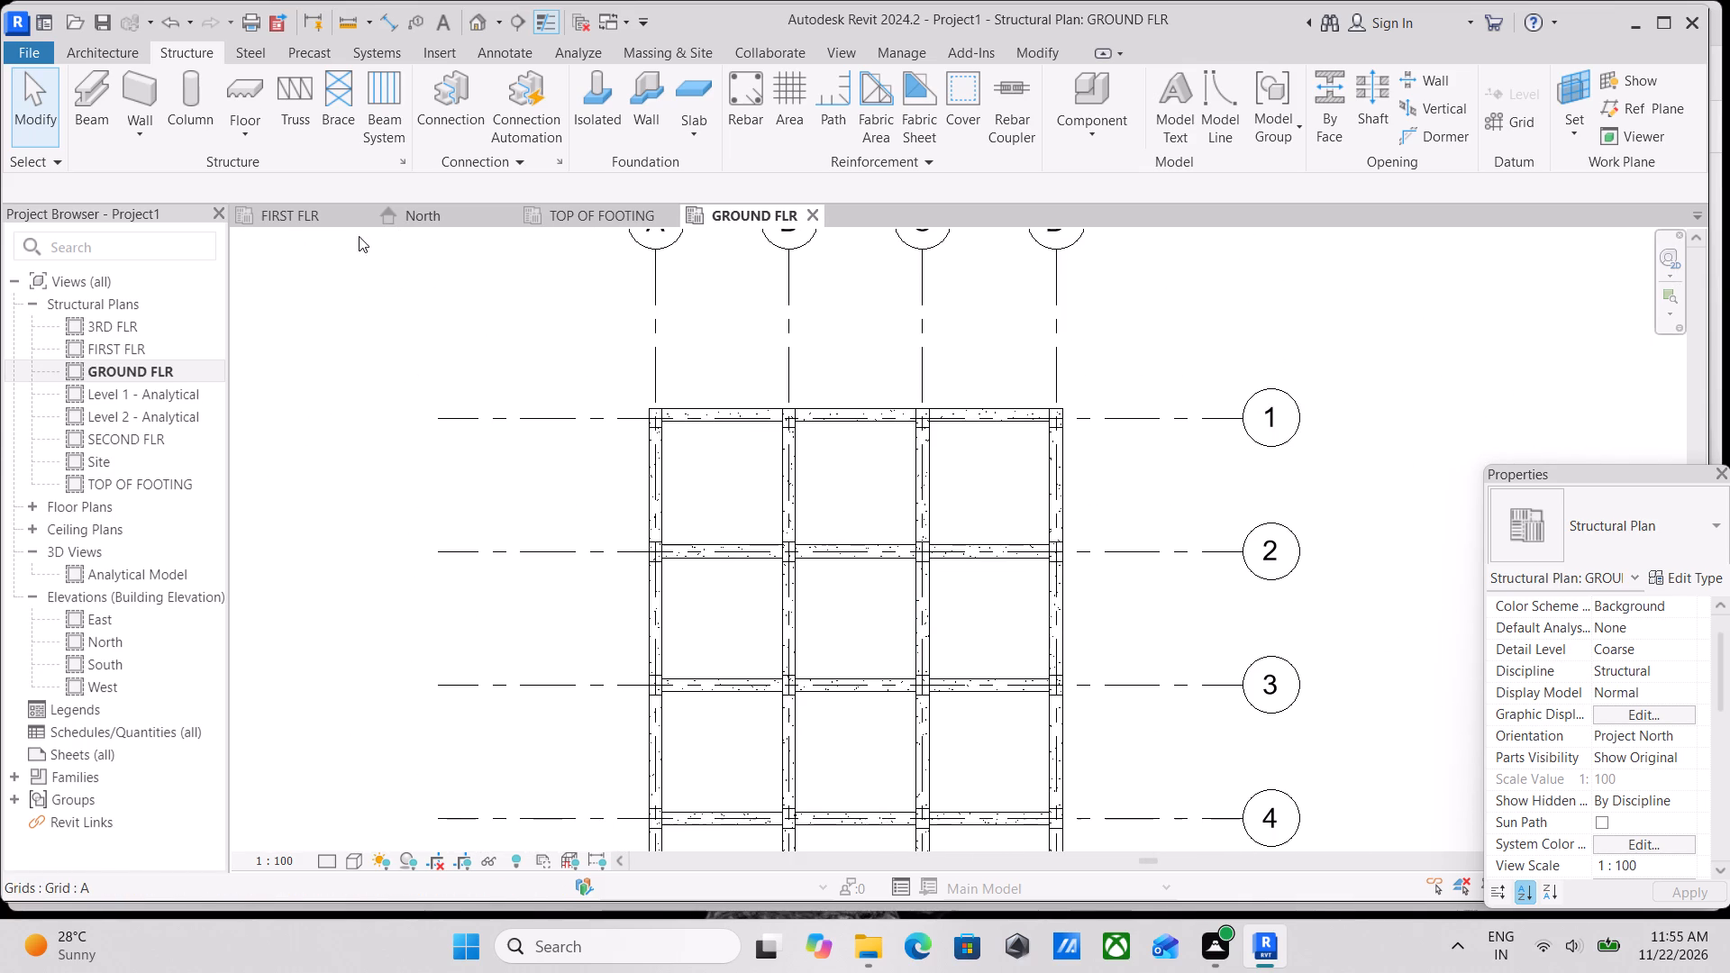
click(301, 215)
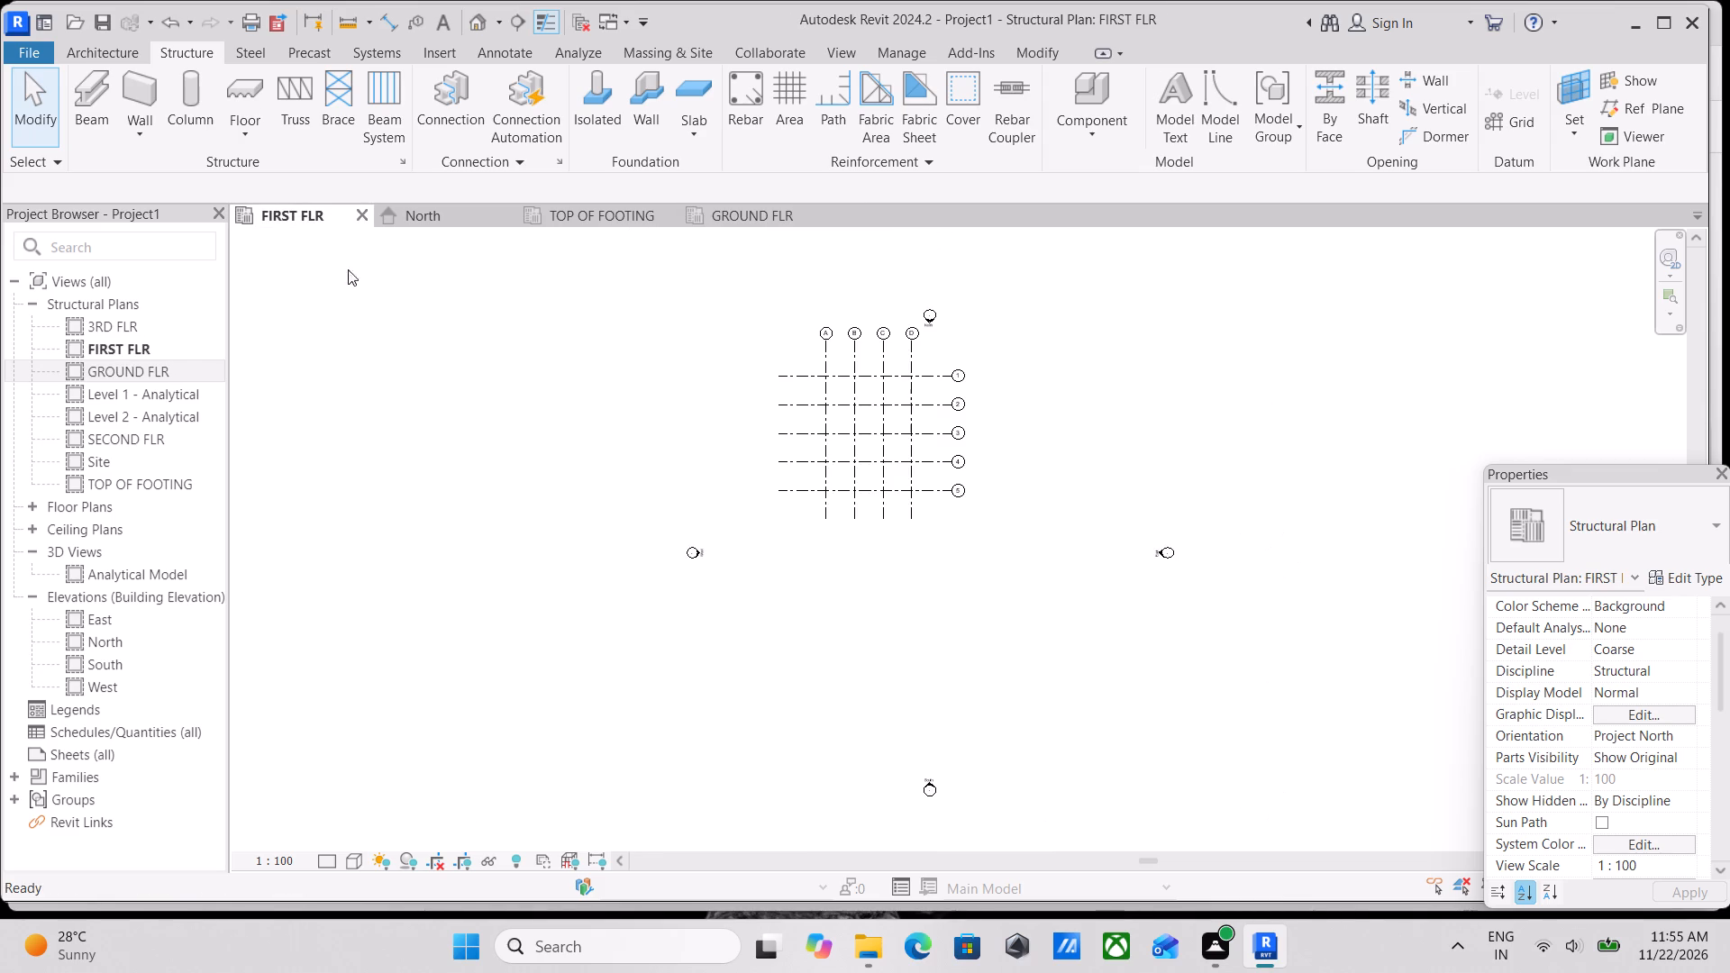
scroll(926, 545, up, 2)
click(758, 210)
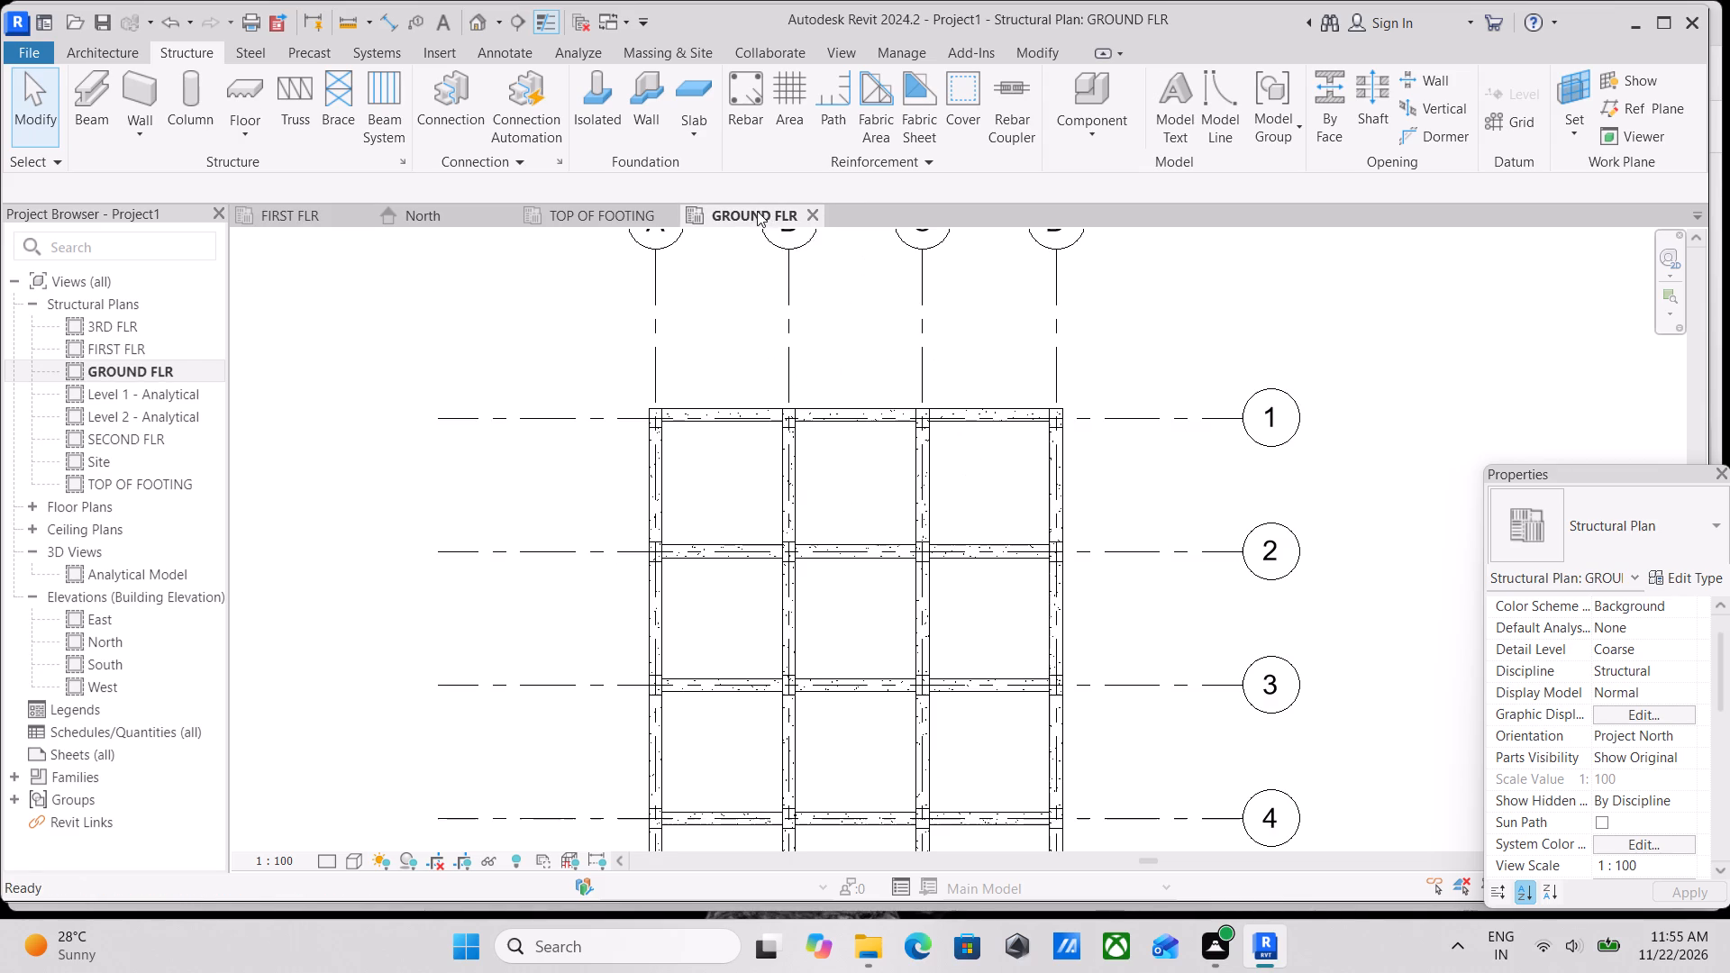
Open the TOP OF FOOTING plan and examine the isolated footings and columns along grid 1.
click(577, 219)
scroll(724, 562, up, 1)
middle_drag(715, 542, 697, 491)
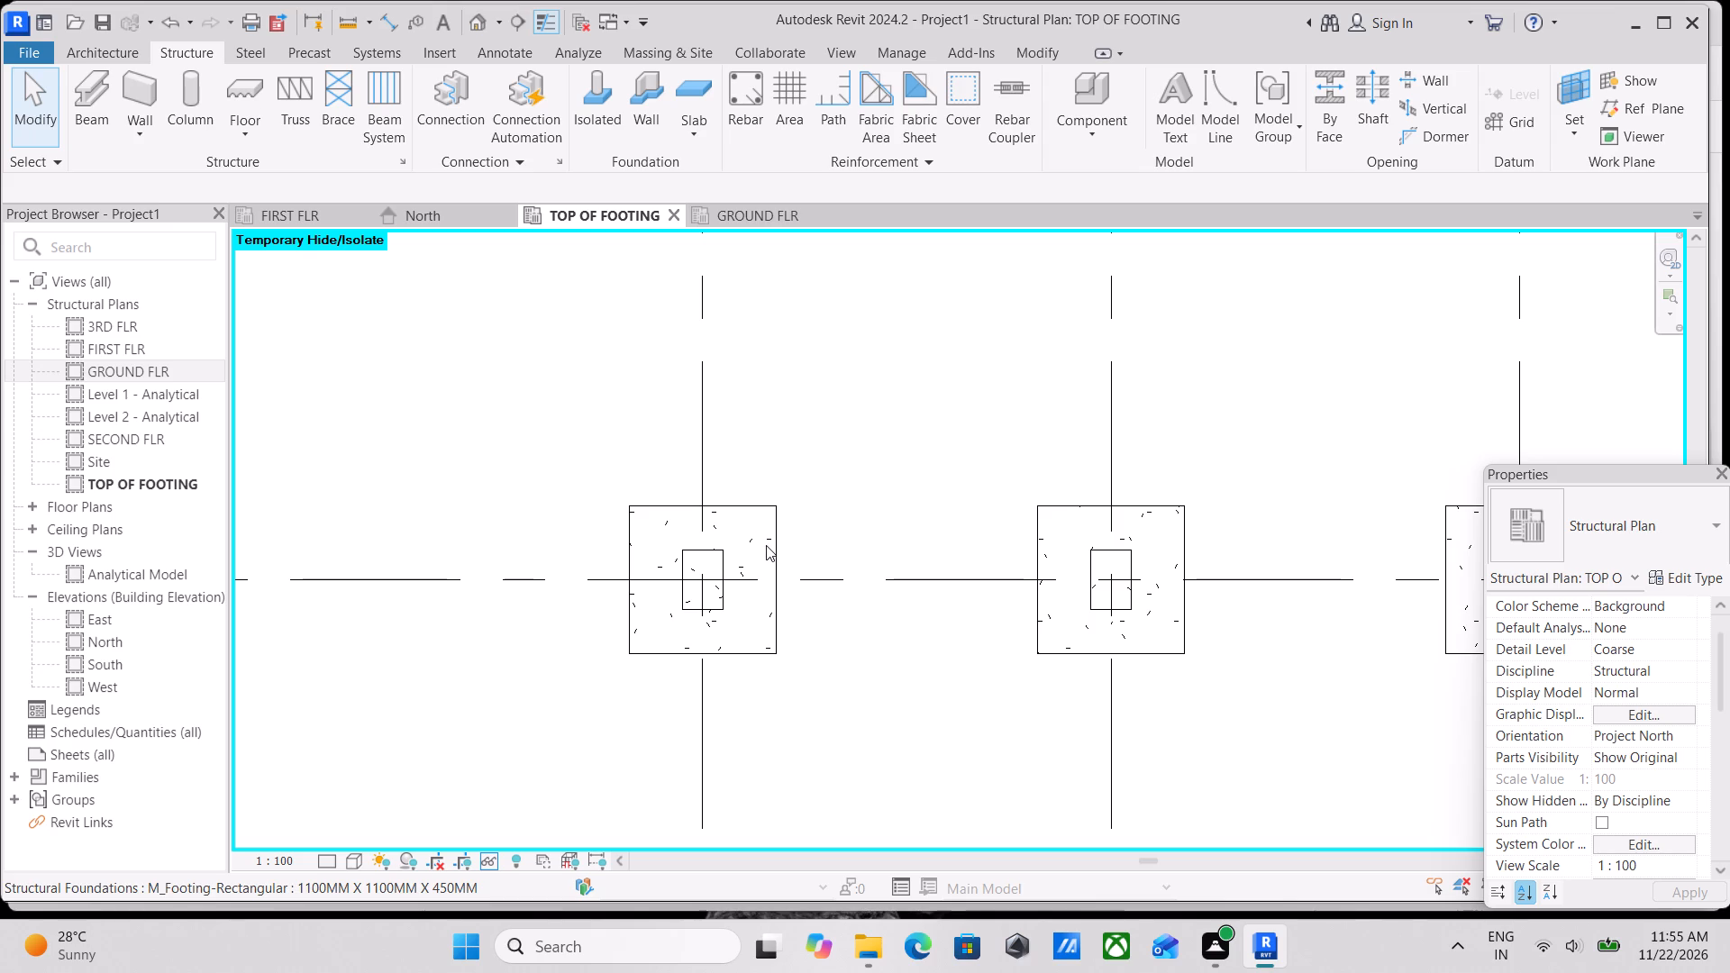
scroll(839, 585, up, 2)
scroll(829, 538, down, 2)
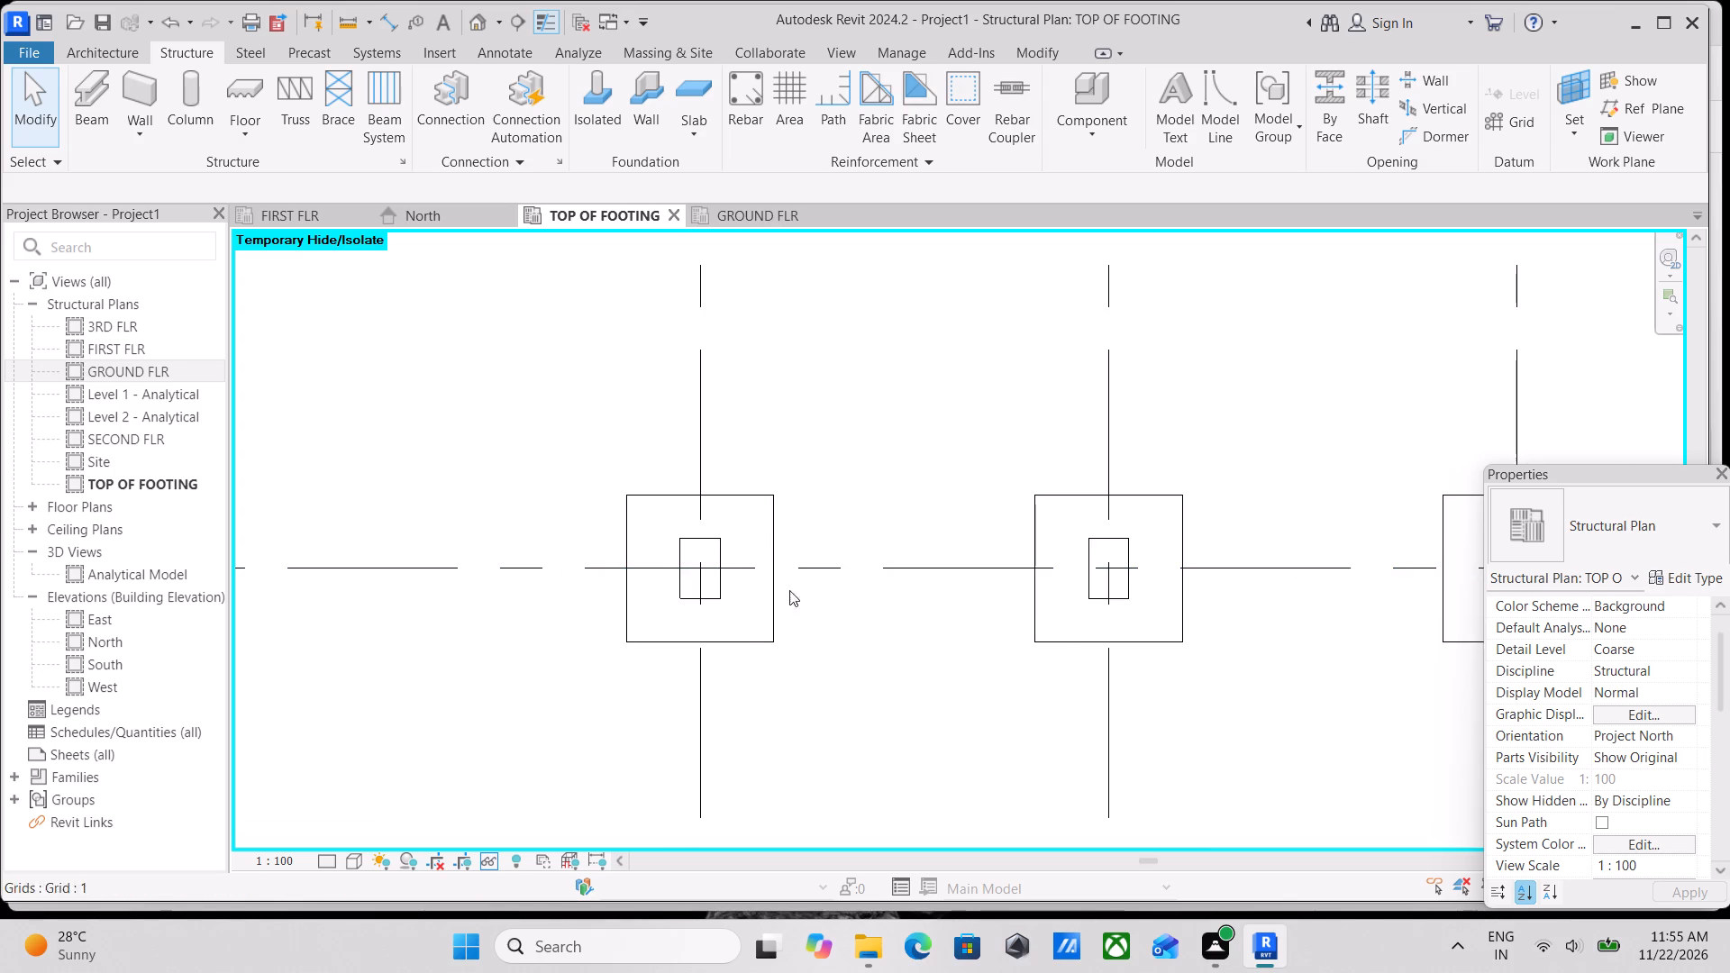
scroll(760, 614, down, 2)
middle_drag(755, 644, 755, 656)
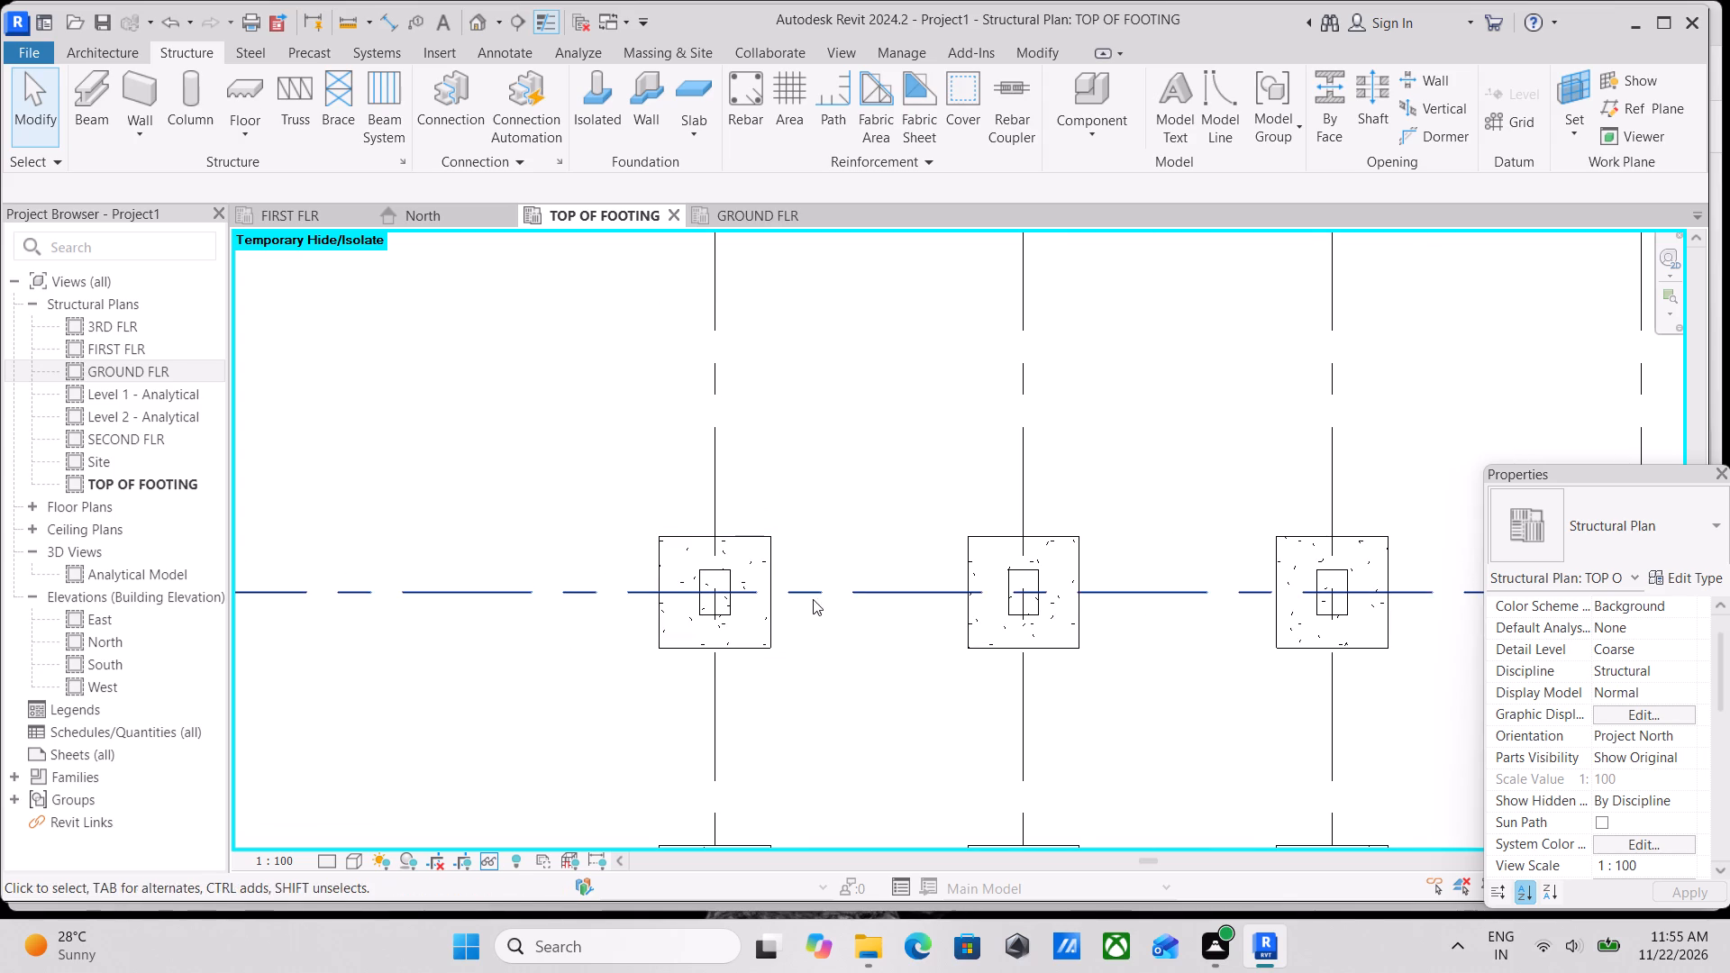
scroll(810, 662, down, 2)
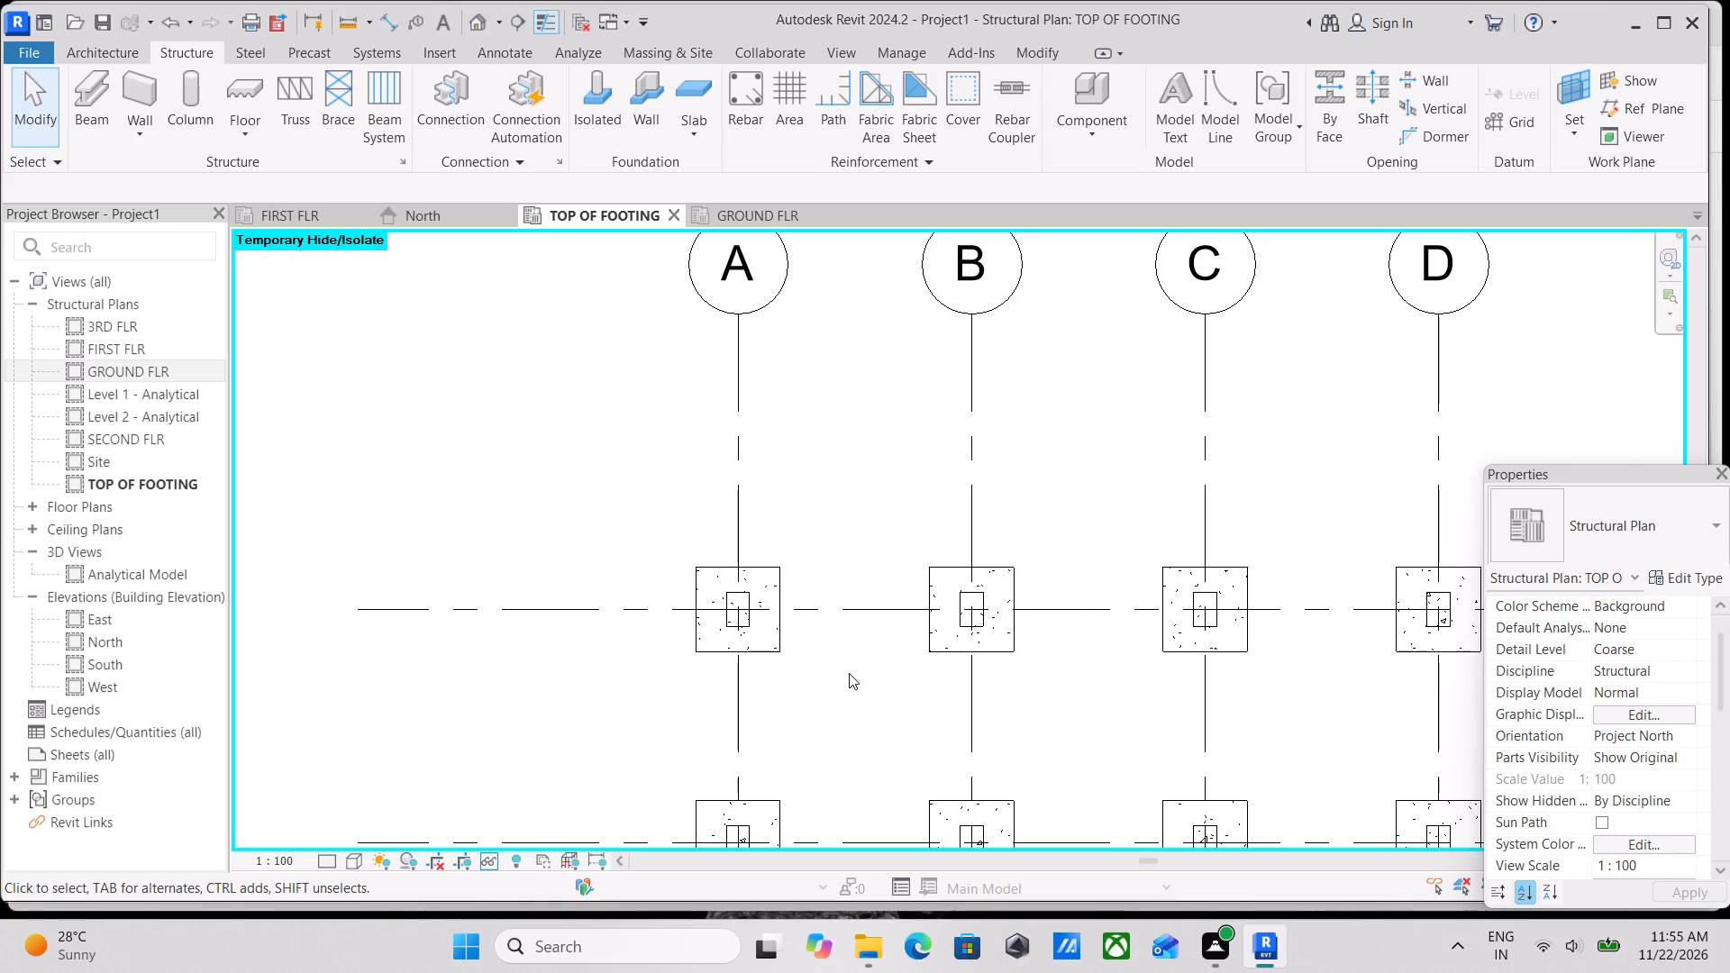
scroll(853, 675, up, 4)
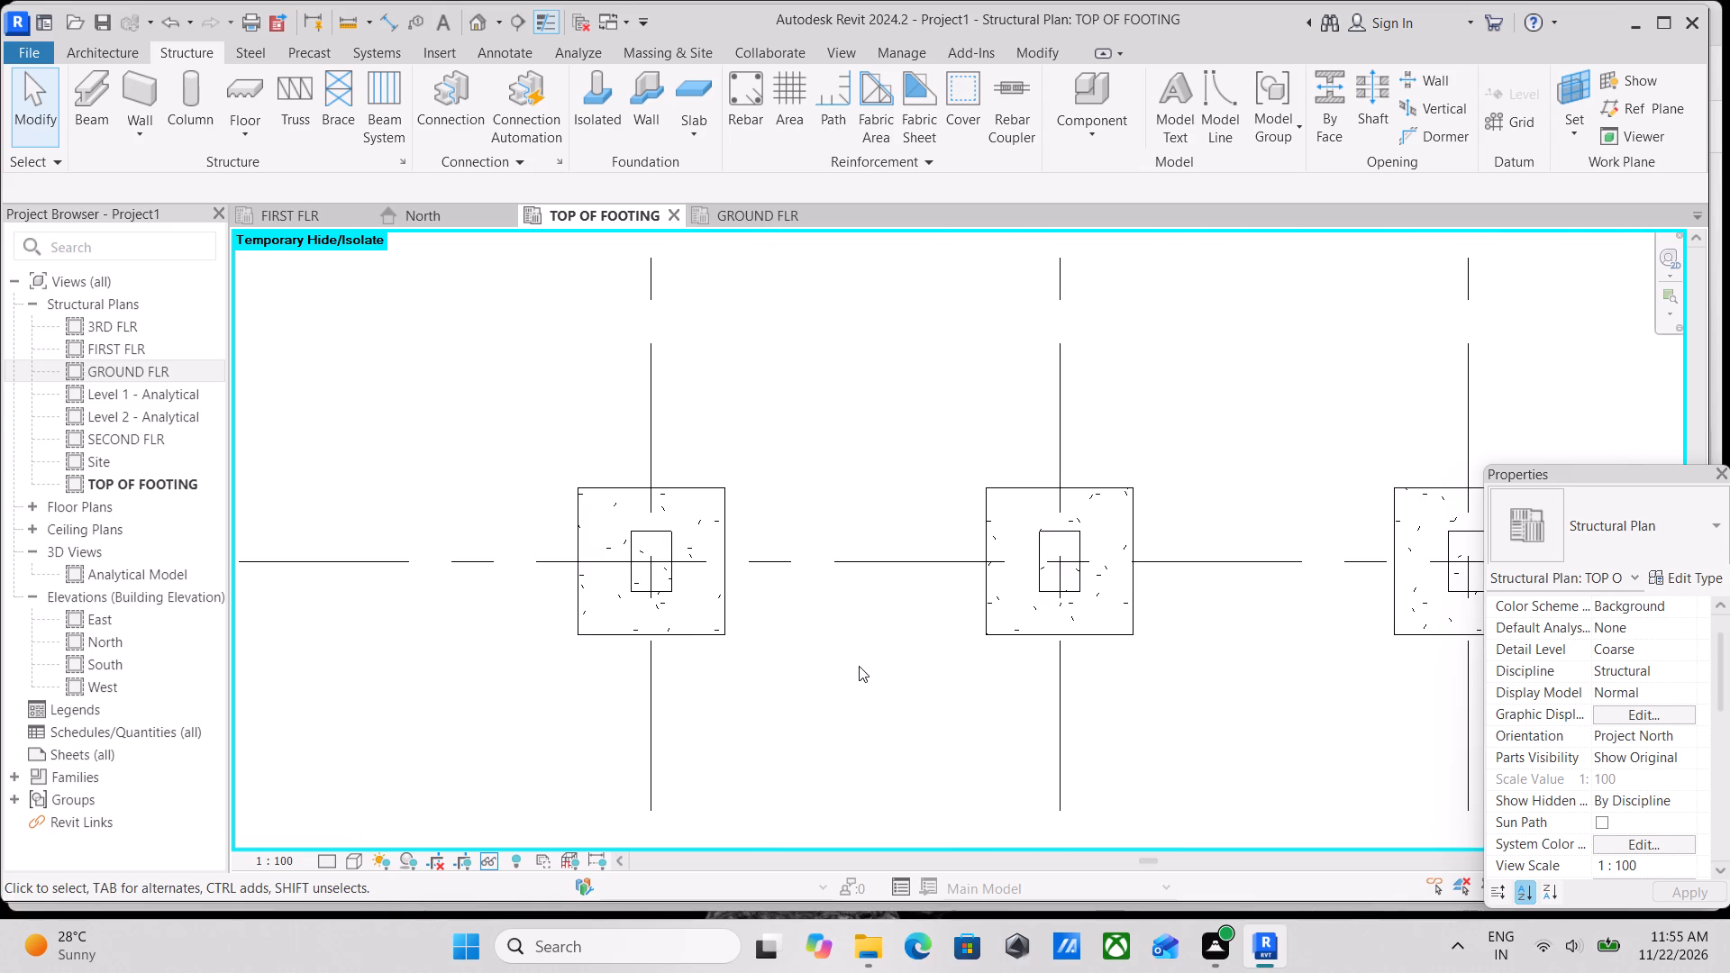
scroll(926, 680, up, 2)
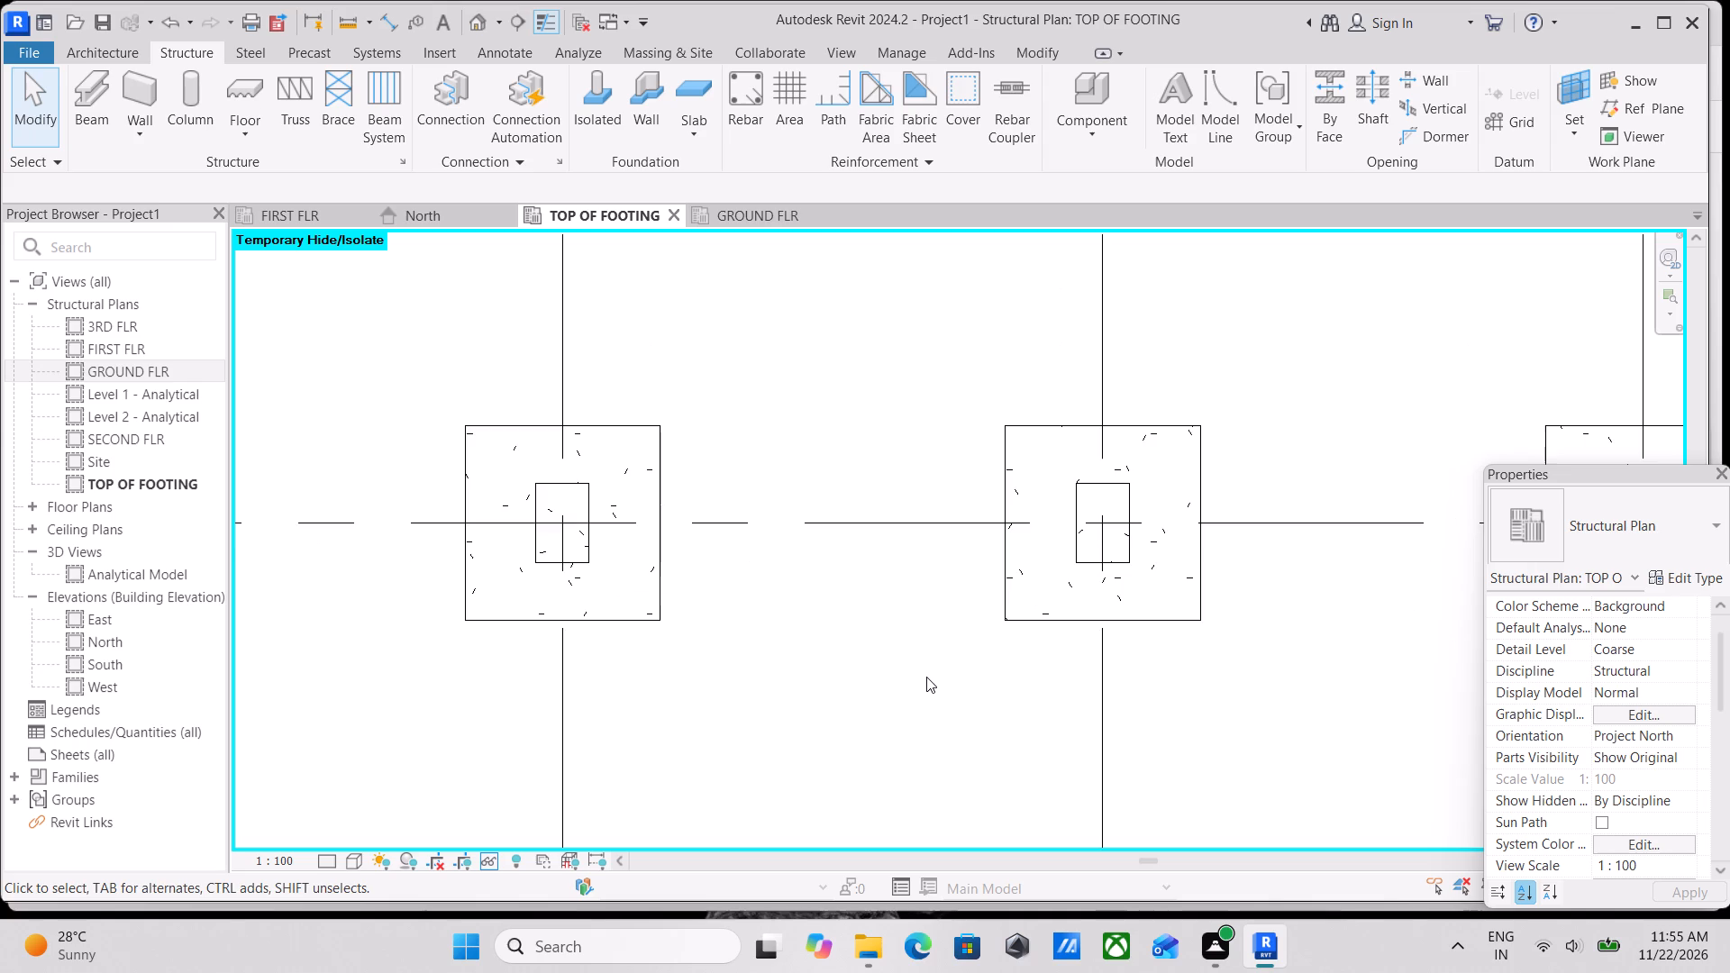
scroll(926, 677, up, 1)
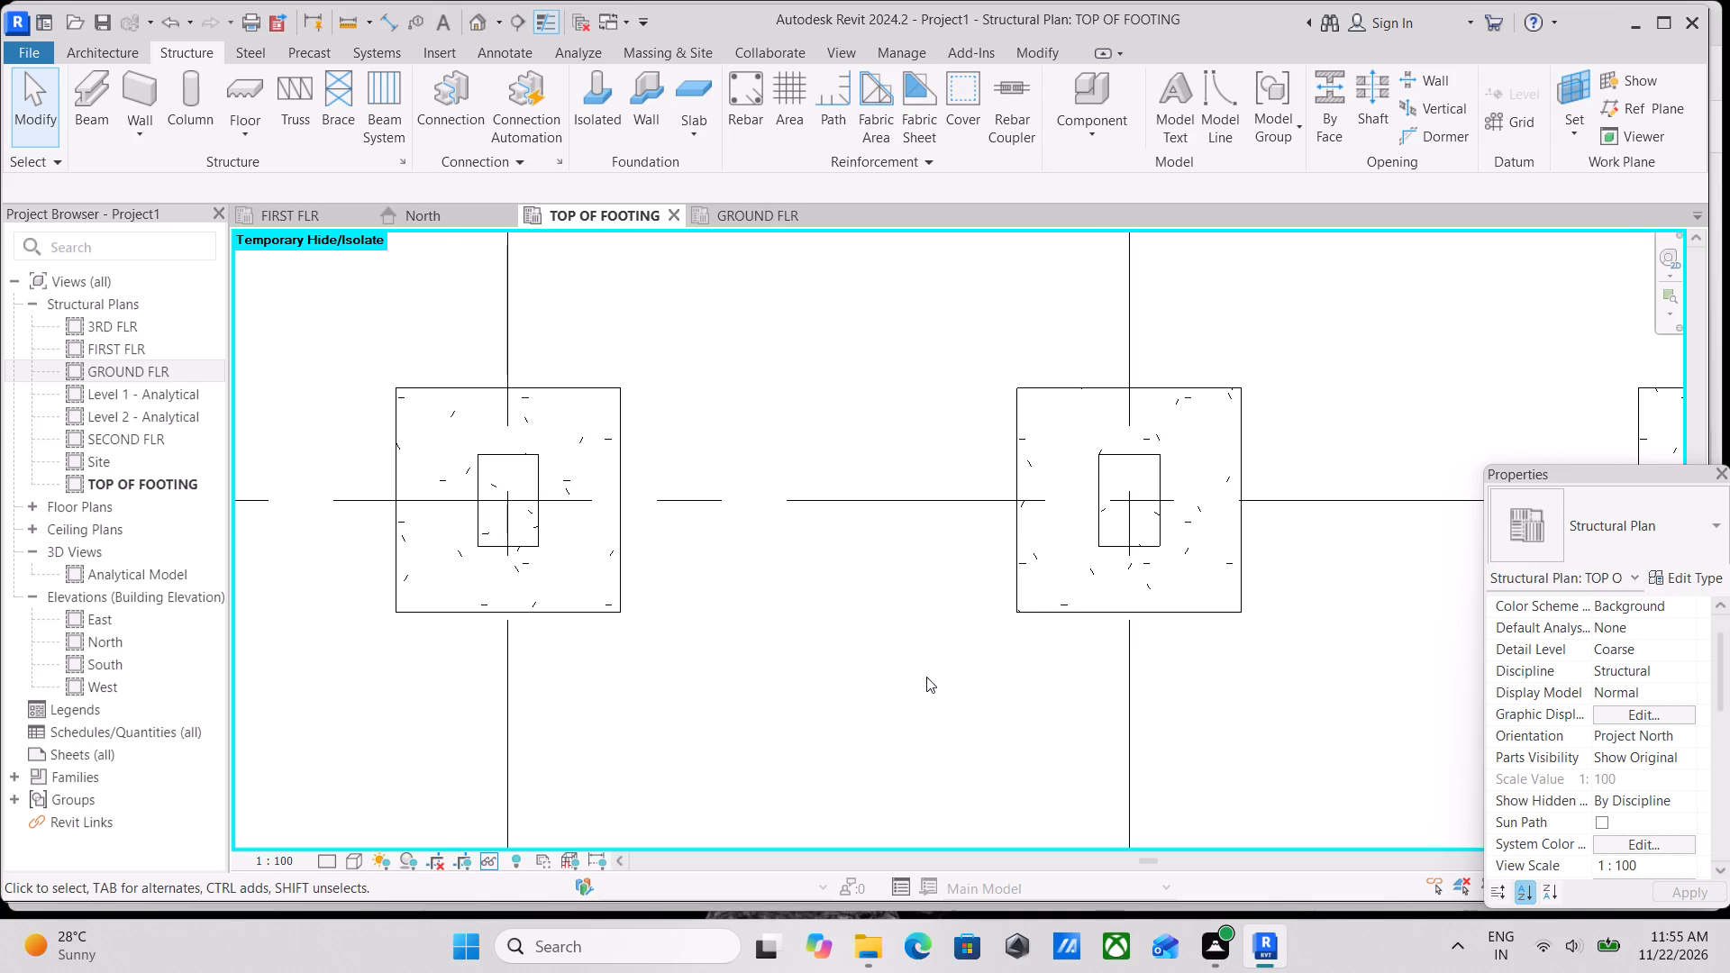
scroll(926, 677, up, 1)
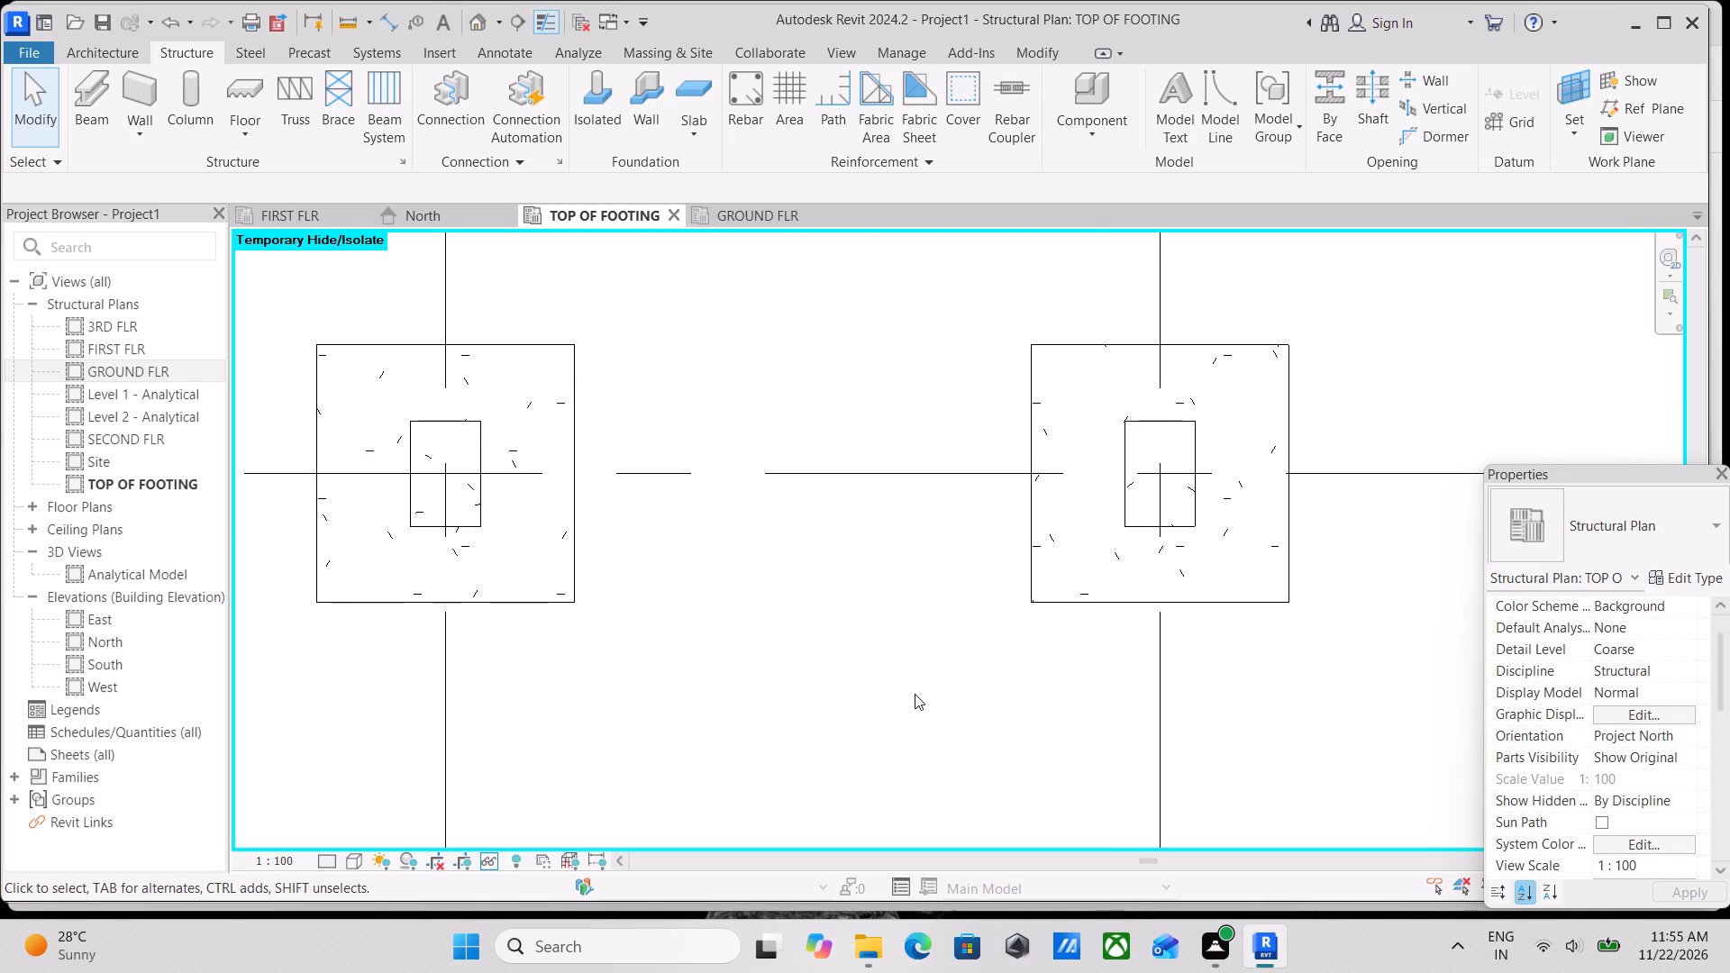
scroll(922, 675, up, 2)
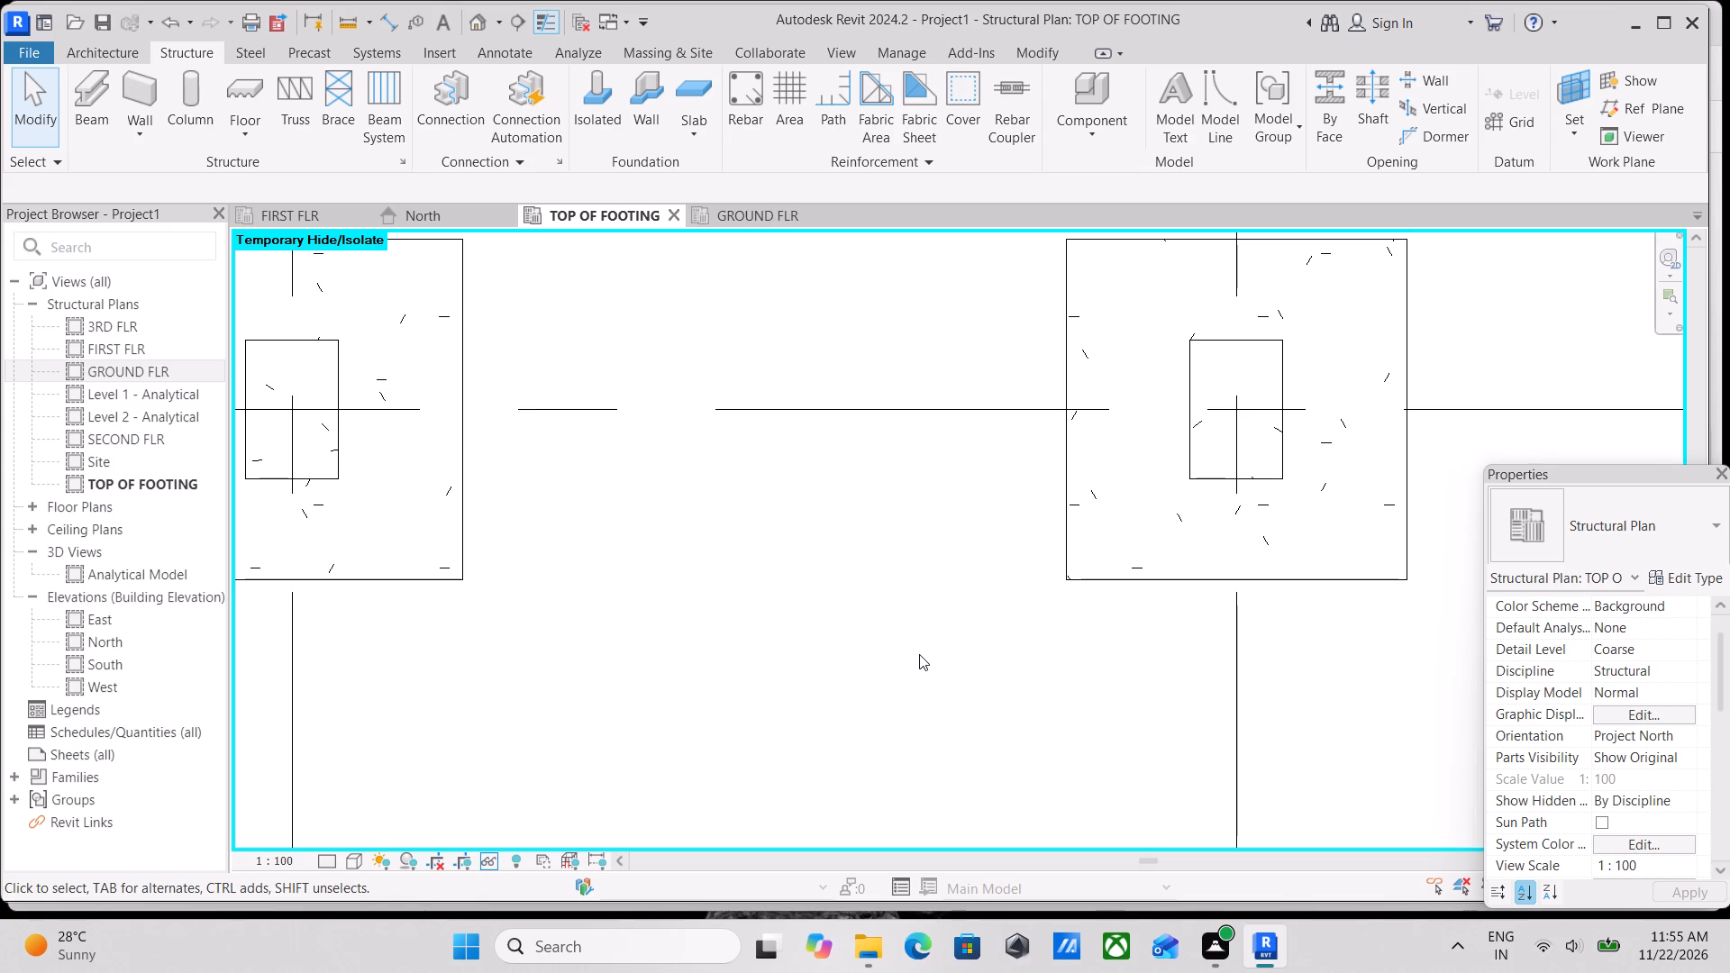
scroll(920, 656, up, 2)
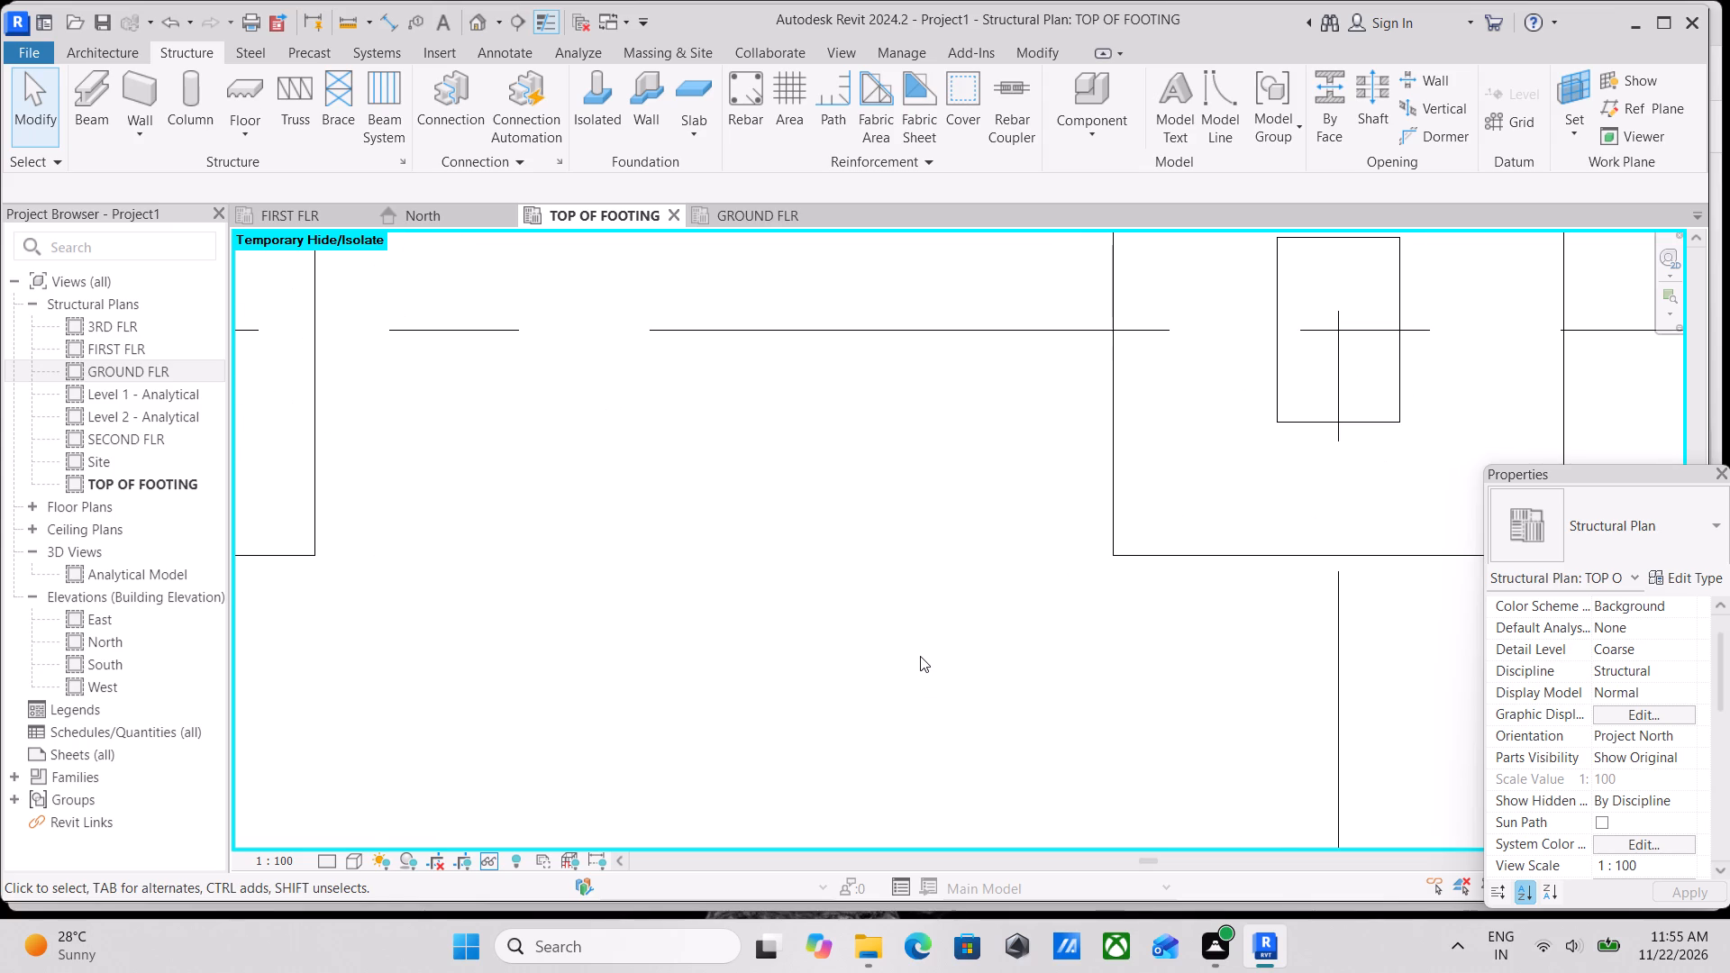
scroll(920, 656, up, 2)
scroll(943, 614, down, 6)
middle_click(839, 691)
scroll(839, 691, down, 1)
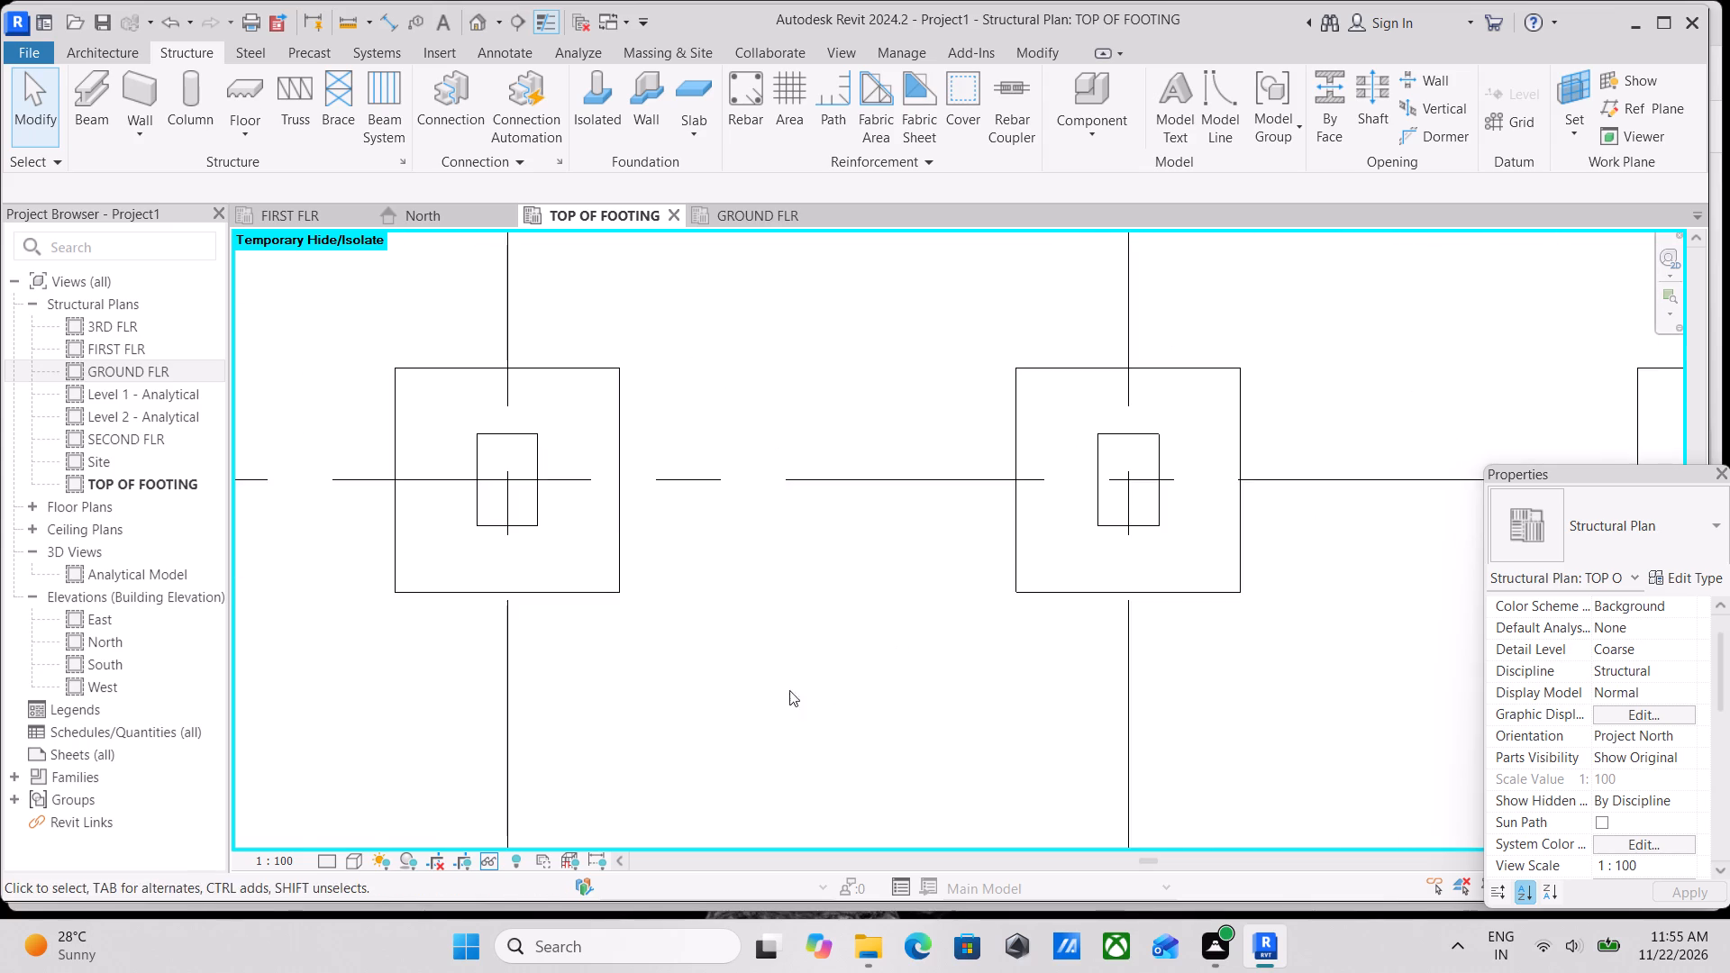
scroll(761, 688, down, 2)
middle_drag(761, 688, 859, 761)
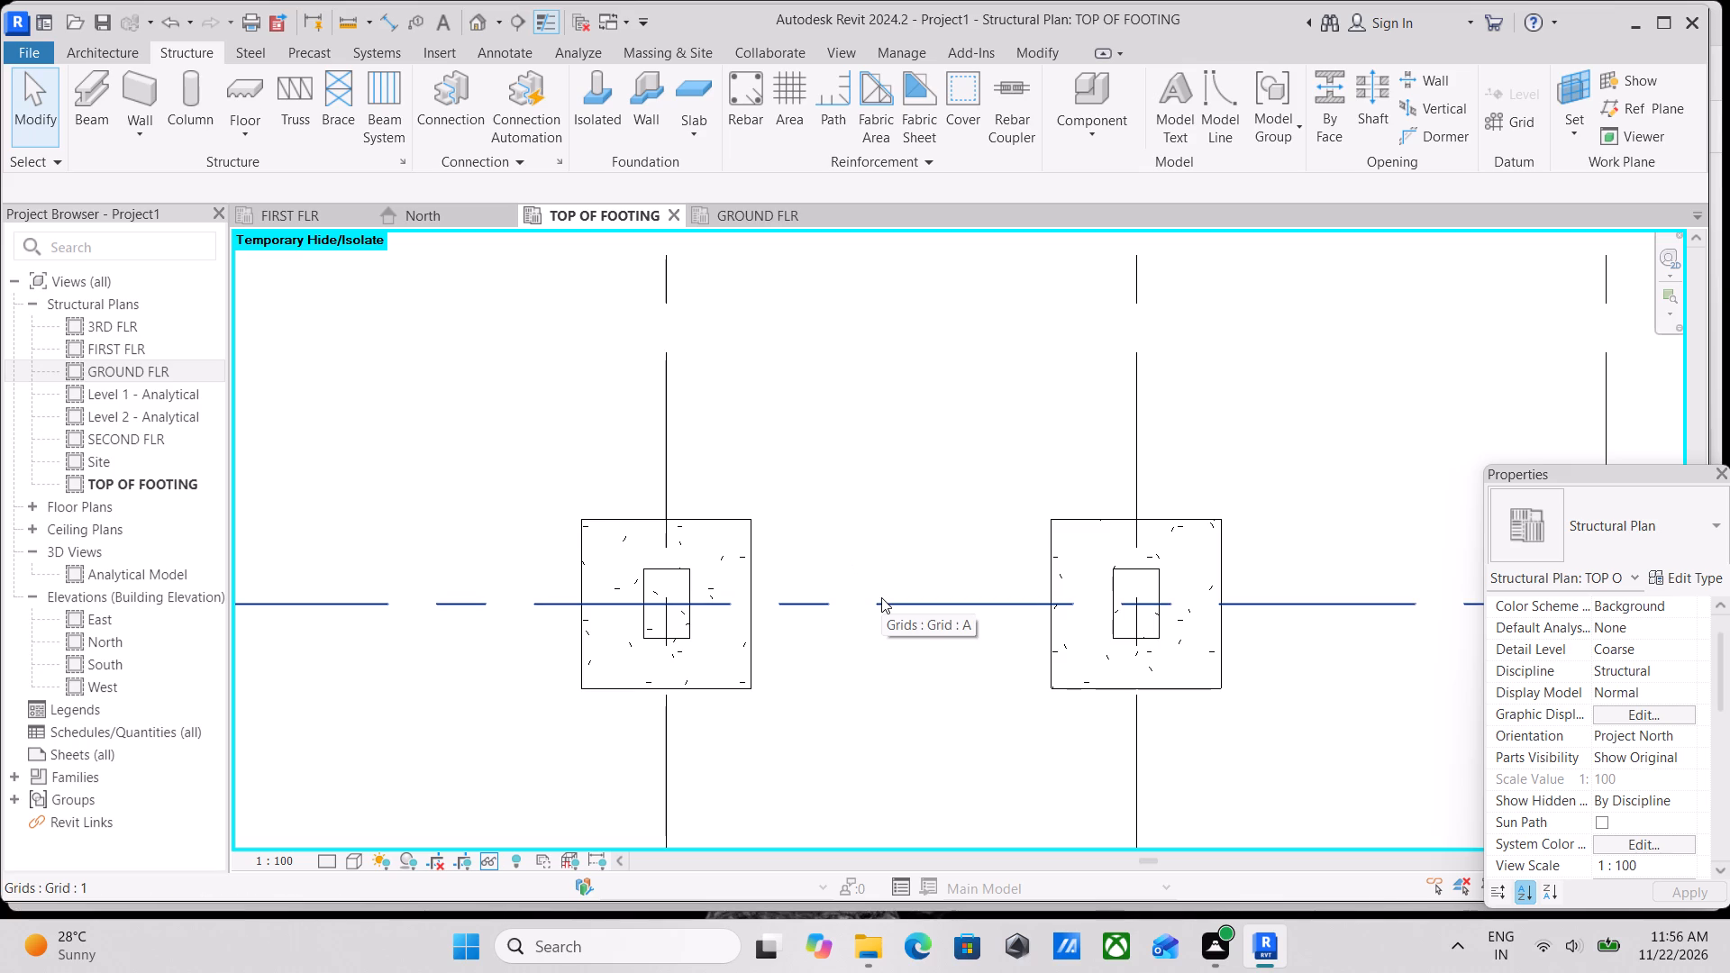
scroll(881, 597, up, 2)
scroll(883, 577, down, 2)
middle_drag(883, 577, 924, 623)
middle_drag(893, 541, 912, 591)
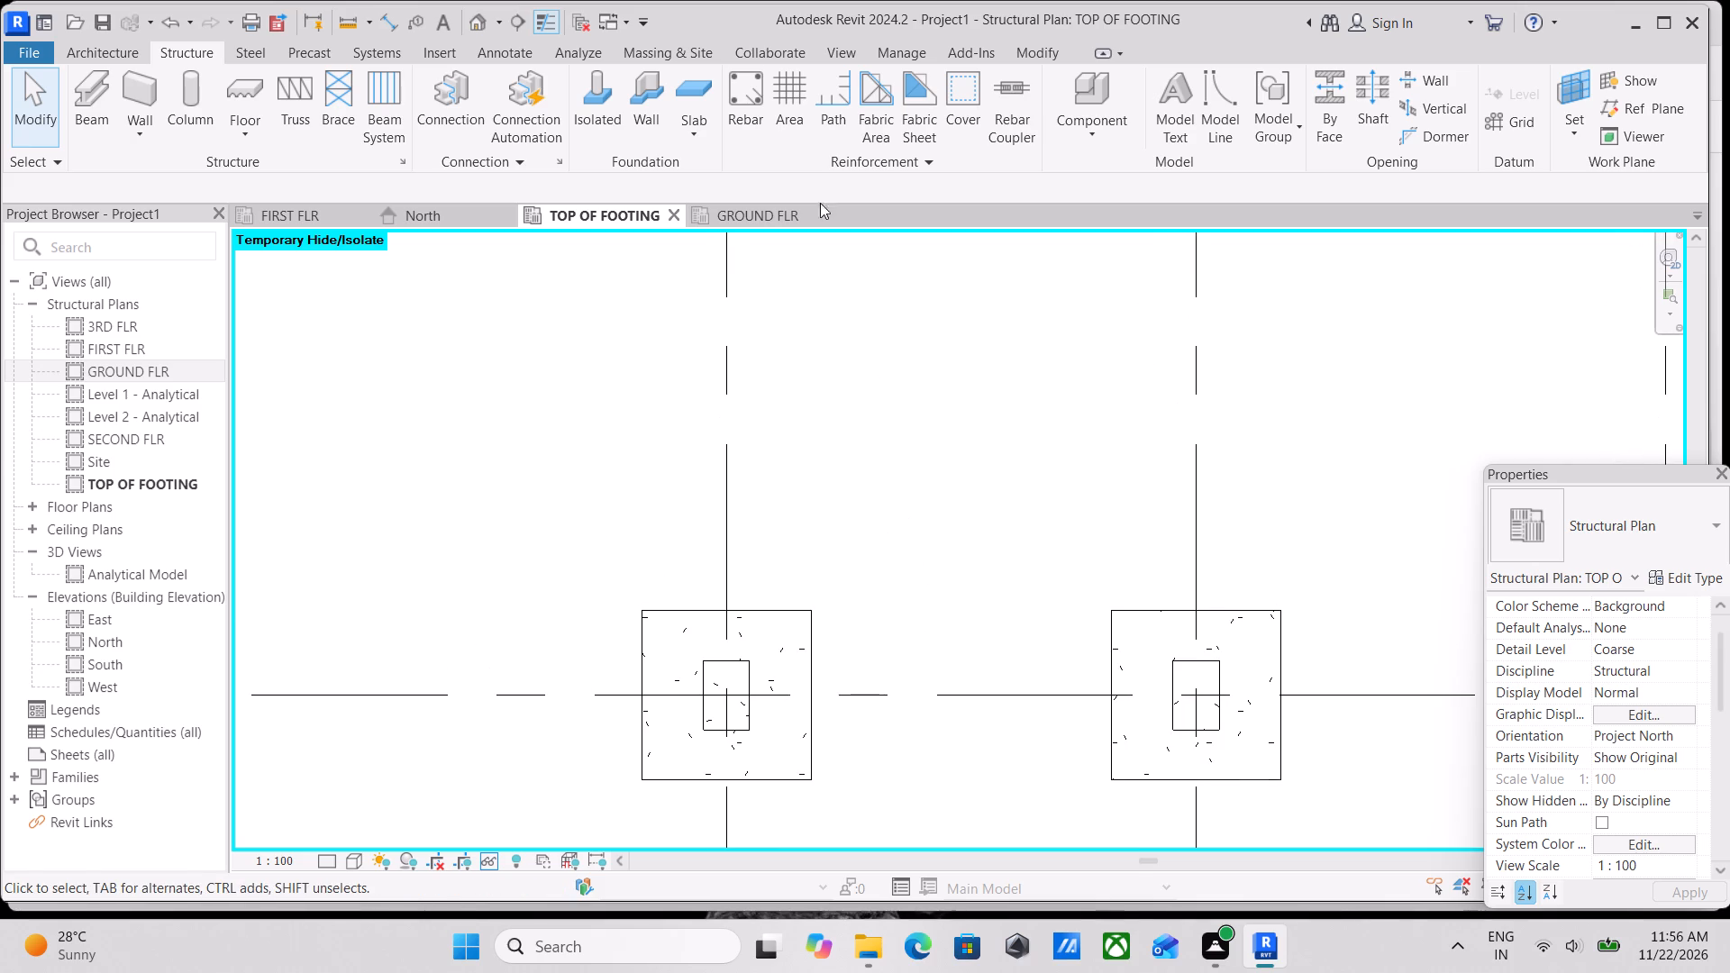
Draw a building section horizontally through the footing at grids A and 1, just below its column.
click(510, 30)
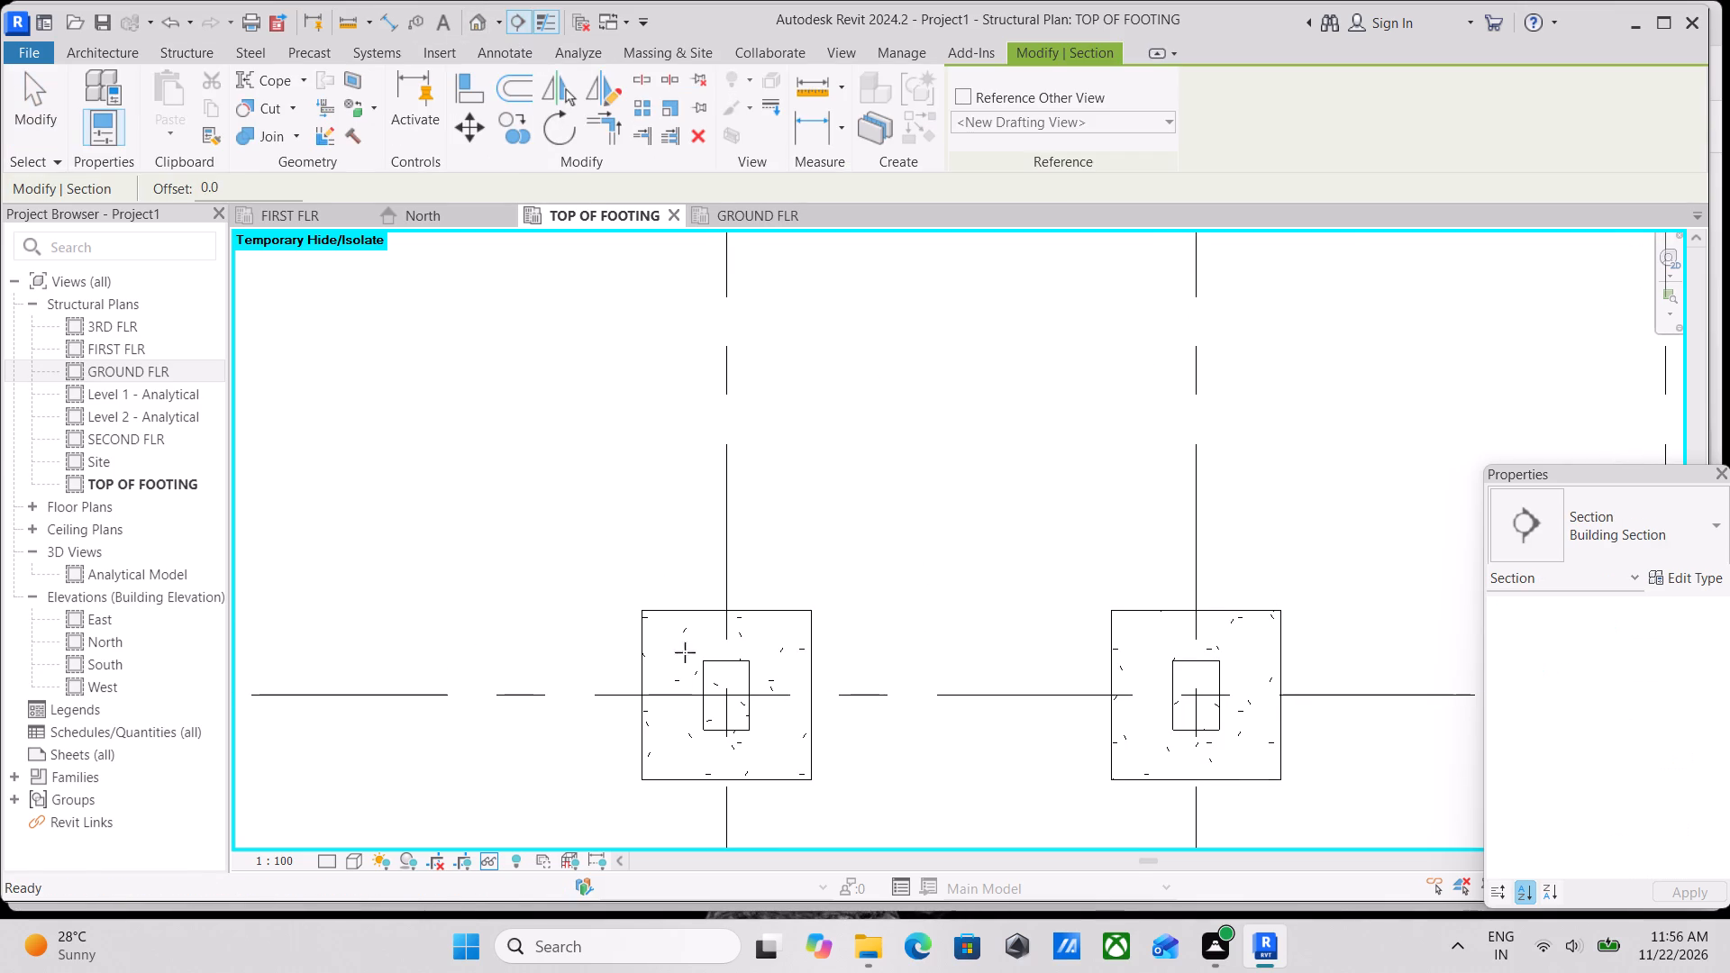
scroll(703, 745, up, 2)
middle_drag(710, 727, 758, 608)
click(587, 623)
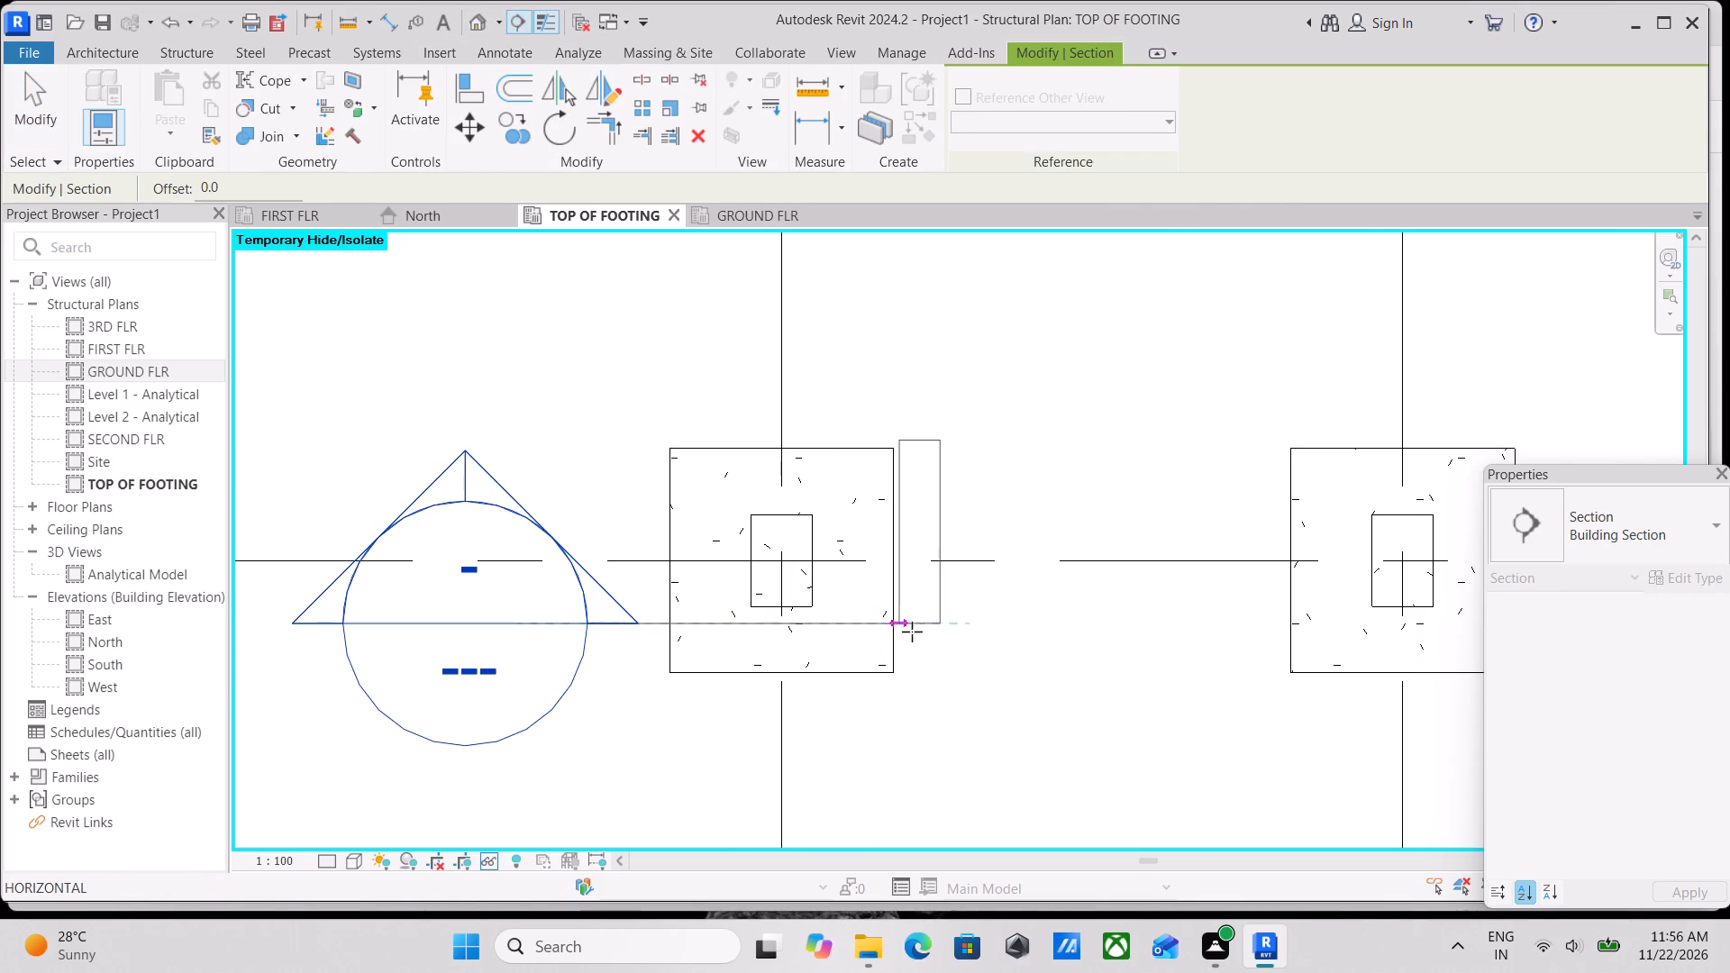
click(997, 627)
Shrink the section's view extents so the depth ends just beyond the column and the sides sit close to the footing's edges.
scroll(830, 468, down, 2)
middle_drag(830, 468, 844, 616)
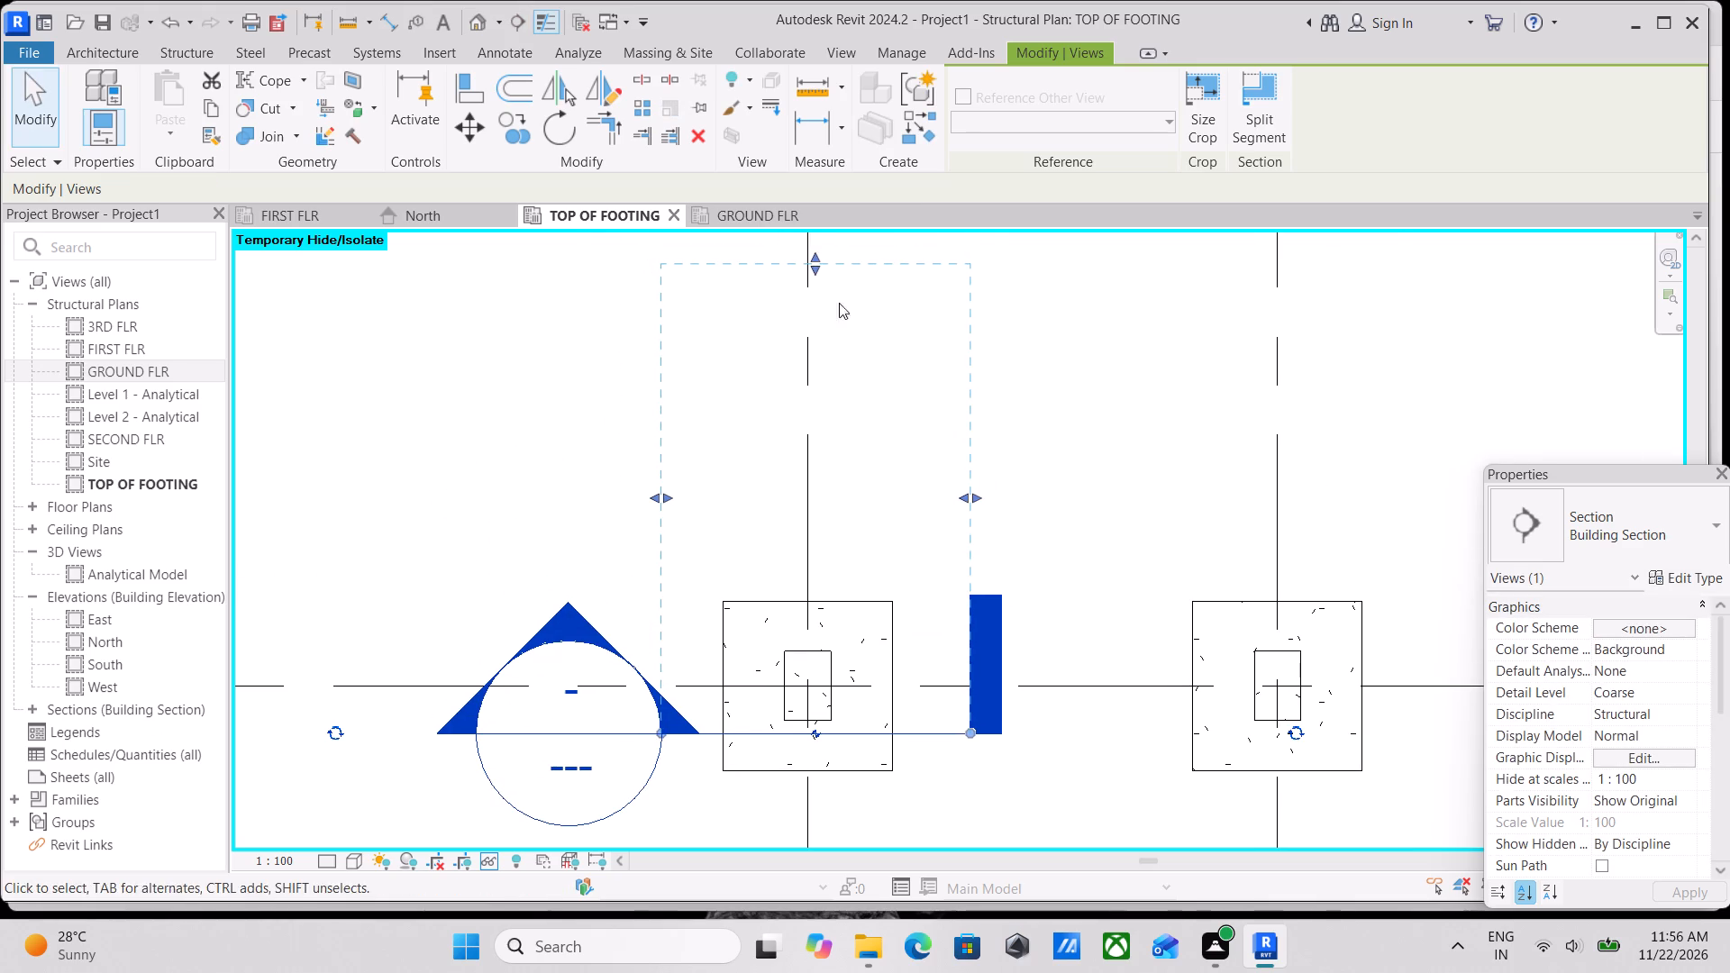
drag(811, 268, 851, 647)
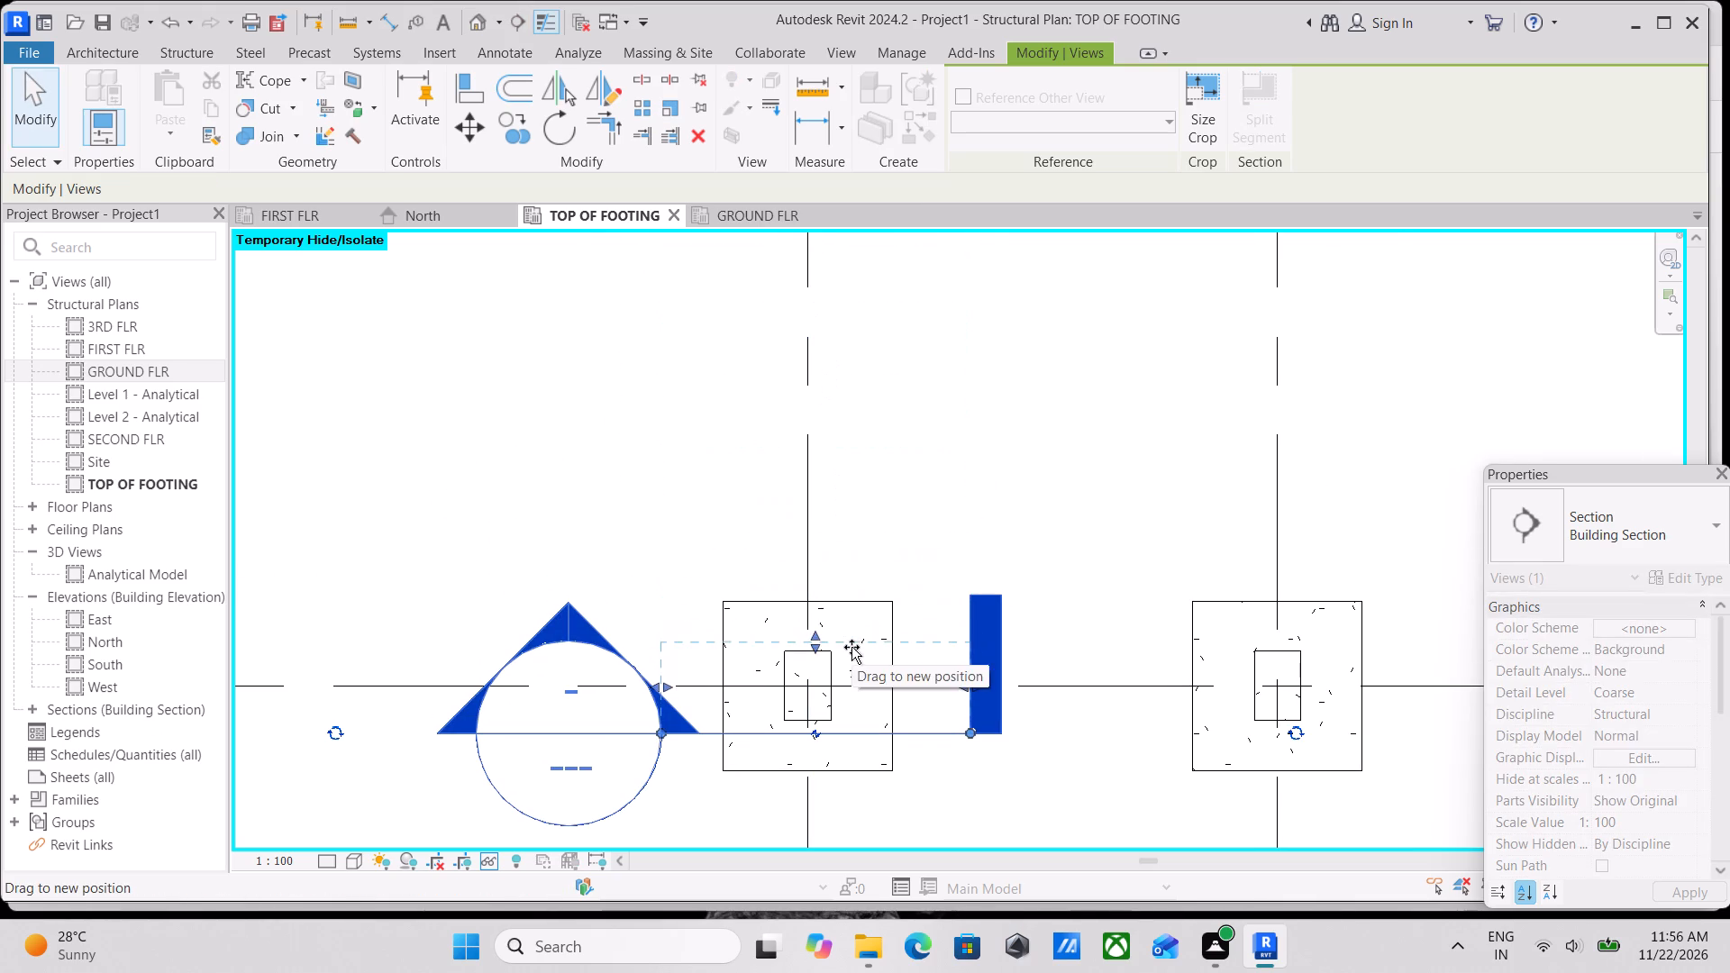
drag(851, 647, 851, 636)
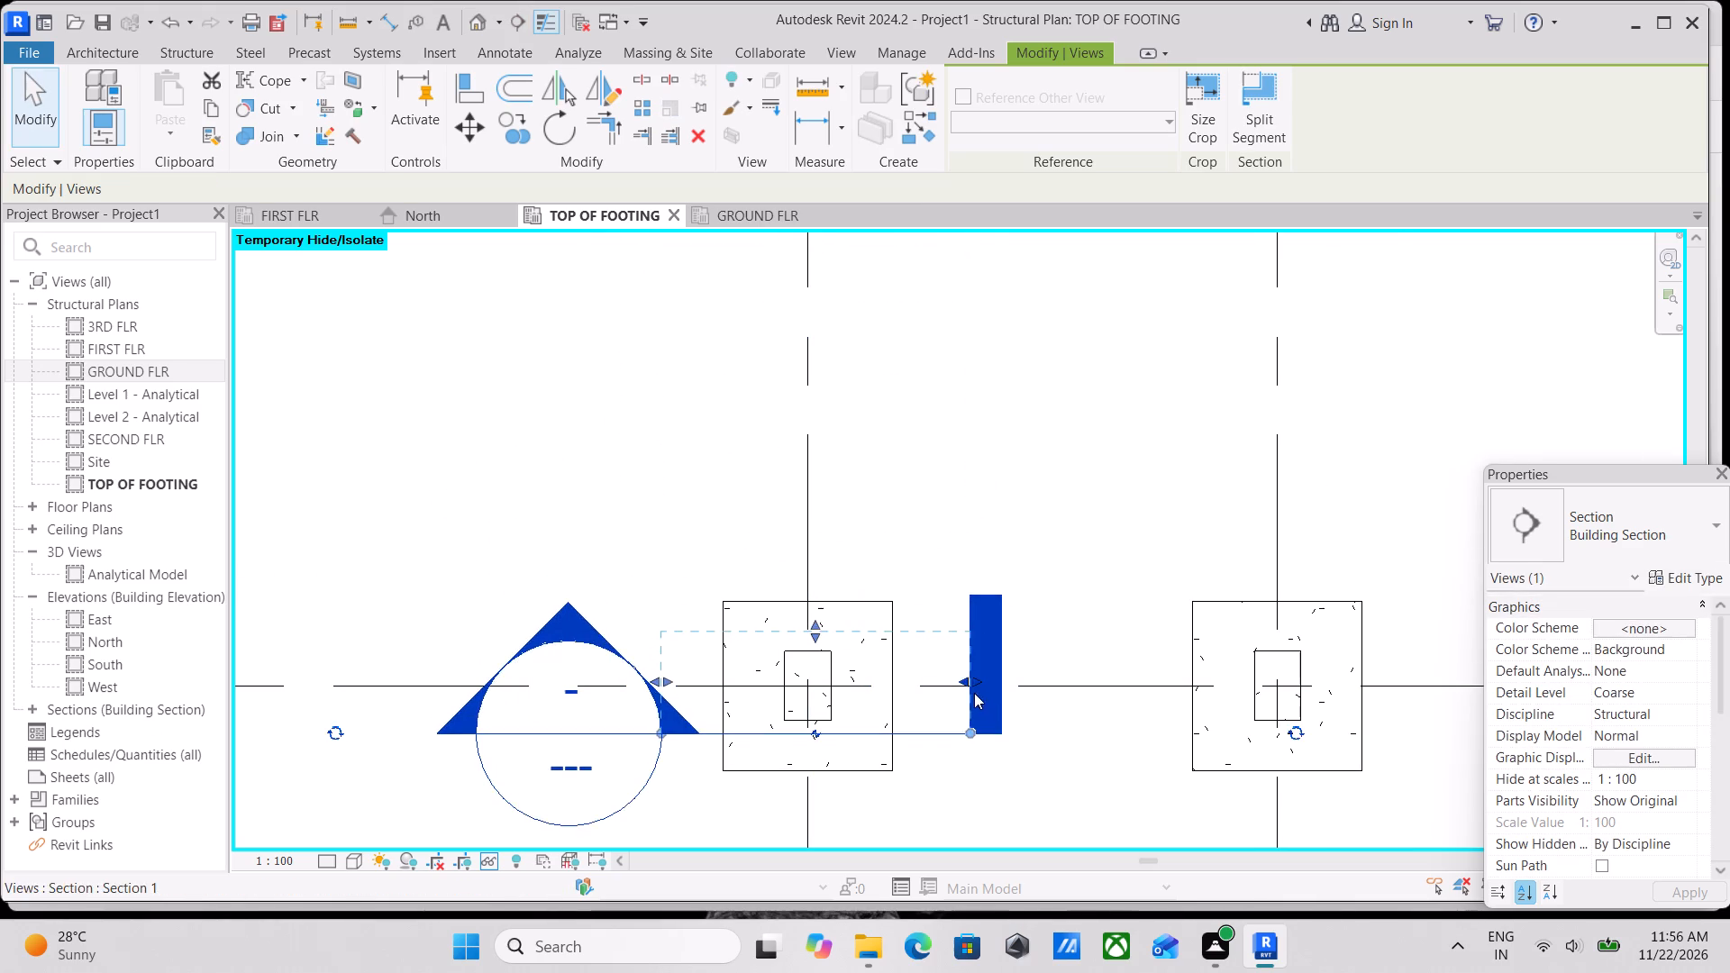
scroll(961, 696, up, 5)
drag(971, 677, 876, 676)
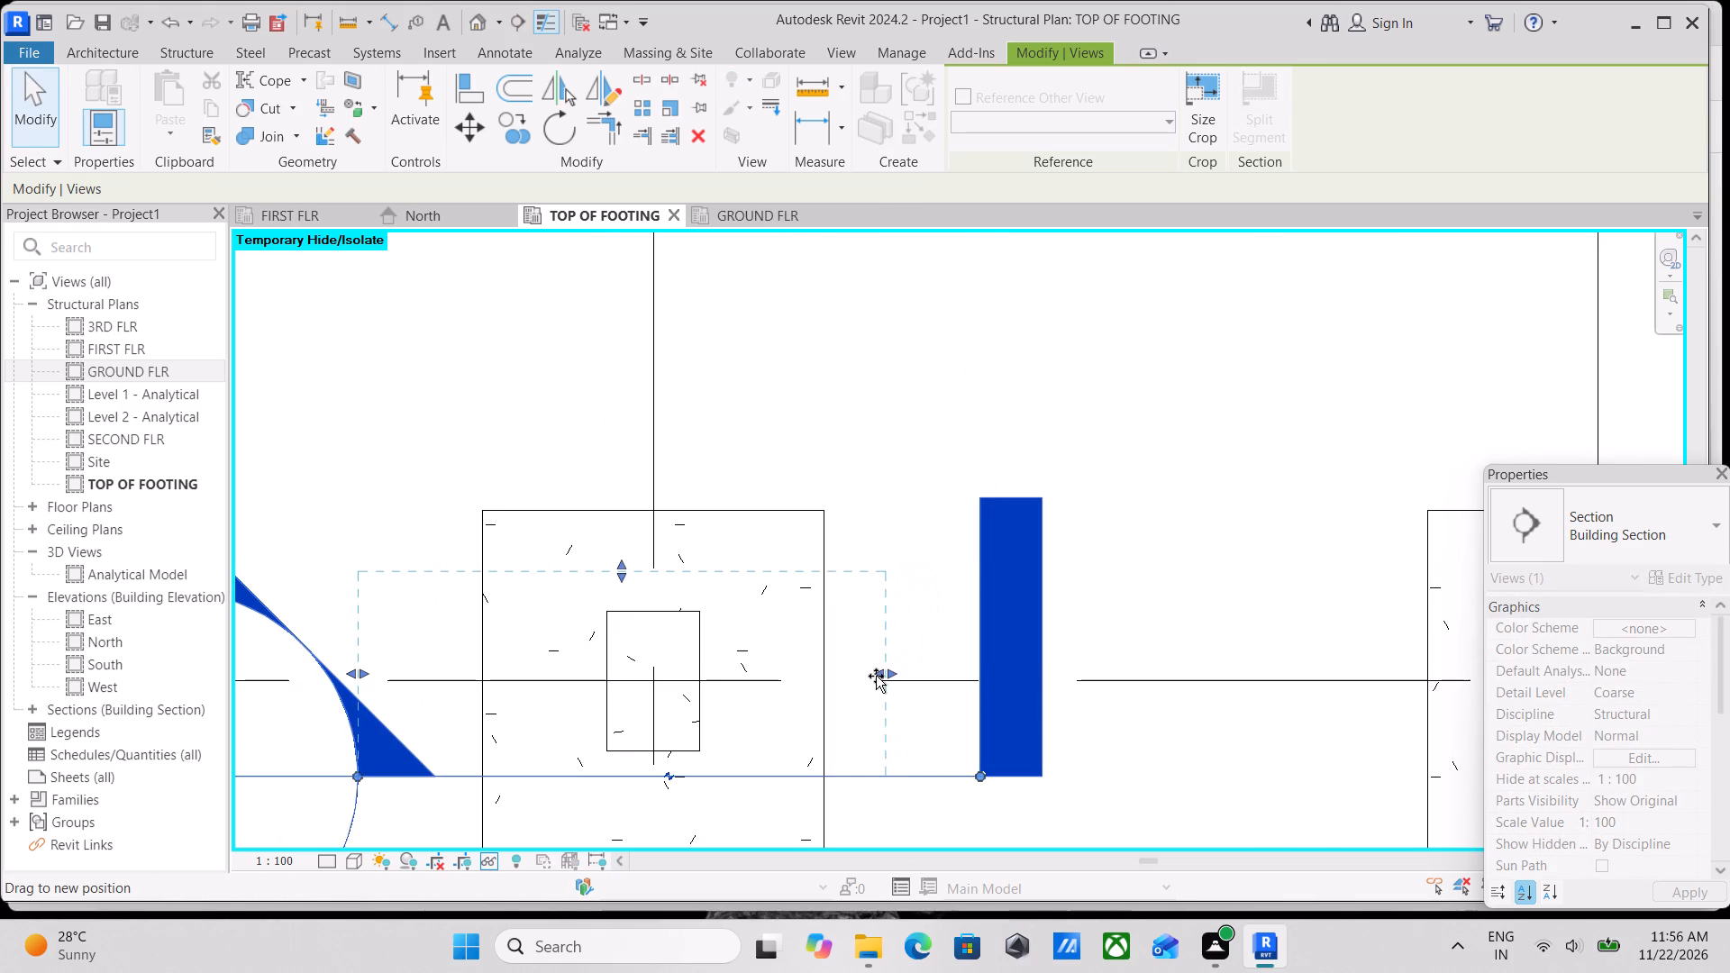
drag(876, 676, 842, 674)
middle_drag(655, 659, 852, 662)
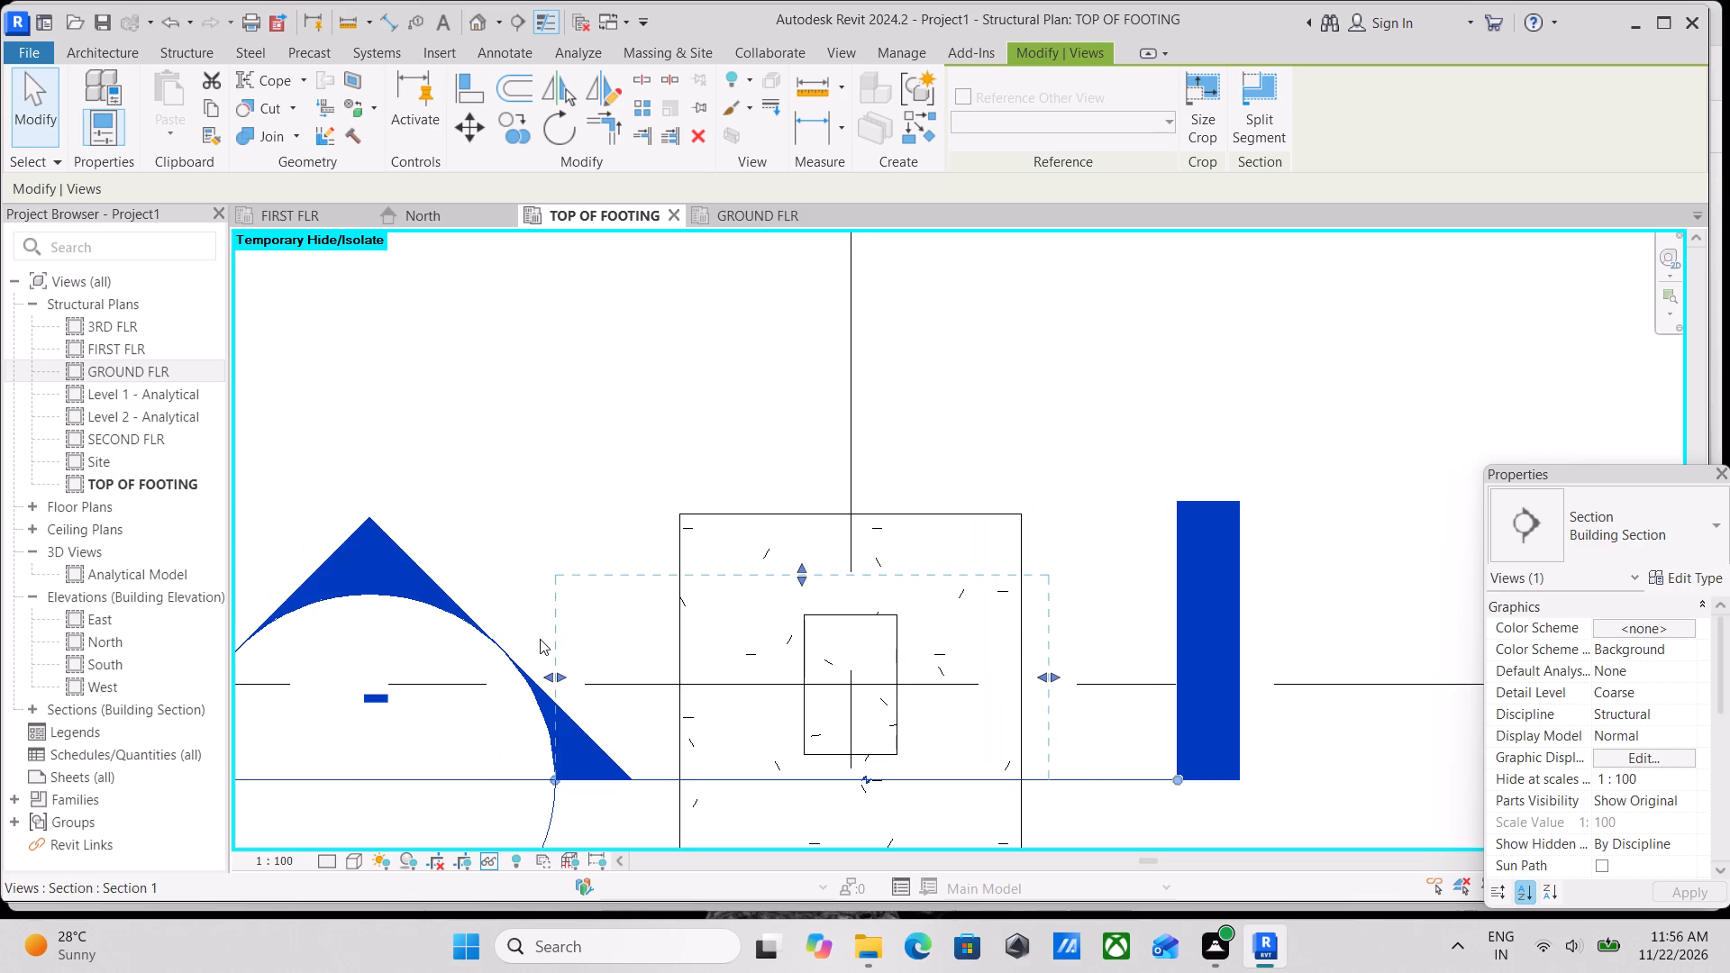
drag(566, 674, 656, 689)
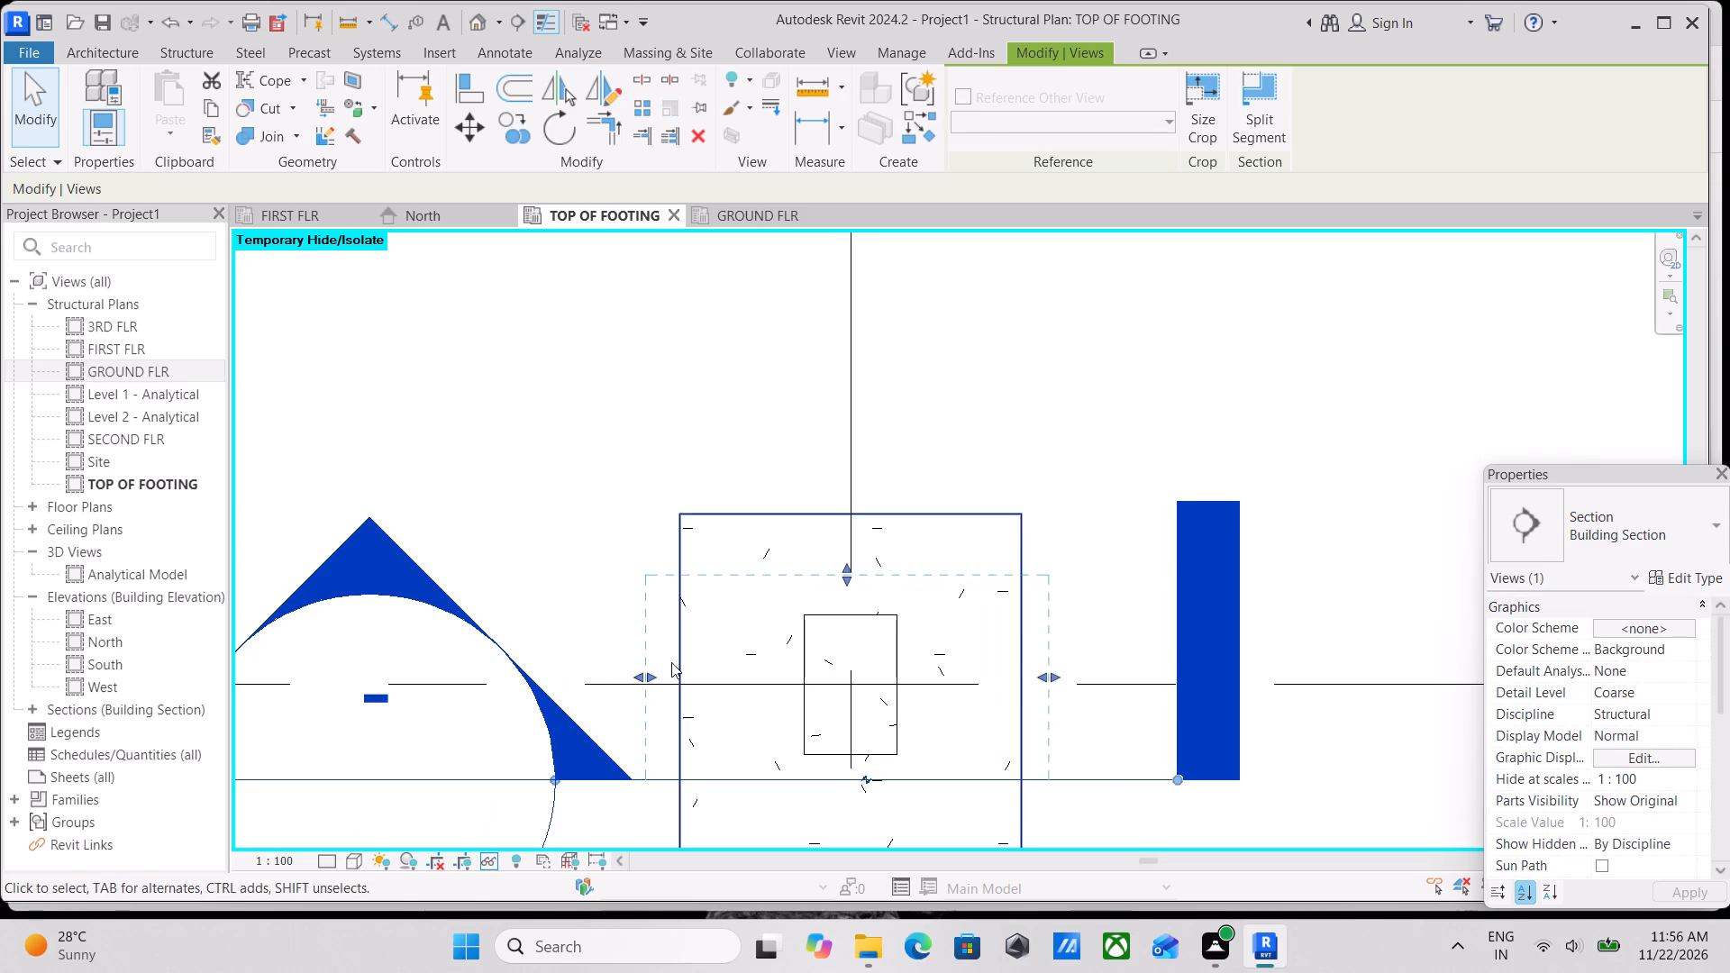
scroll(672, 658, down, 2)
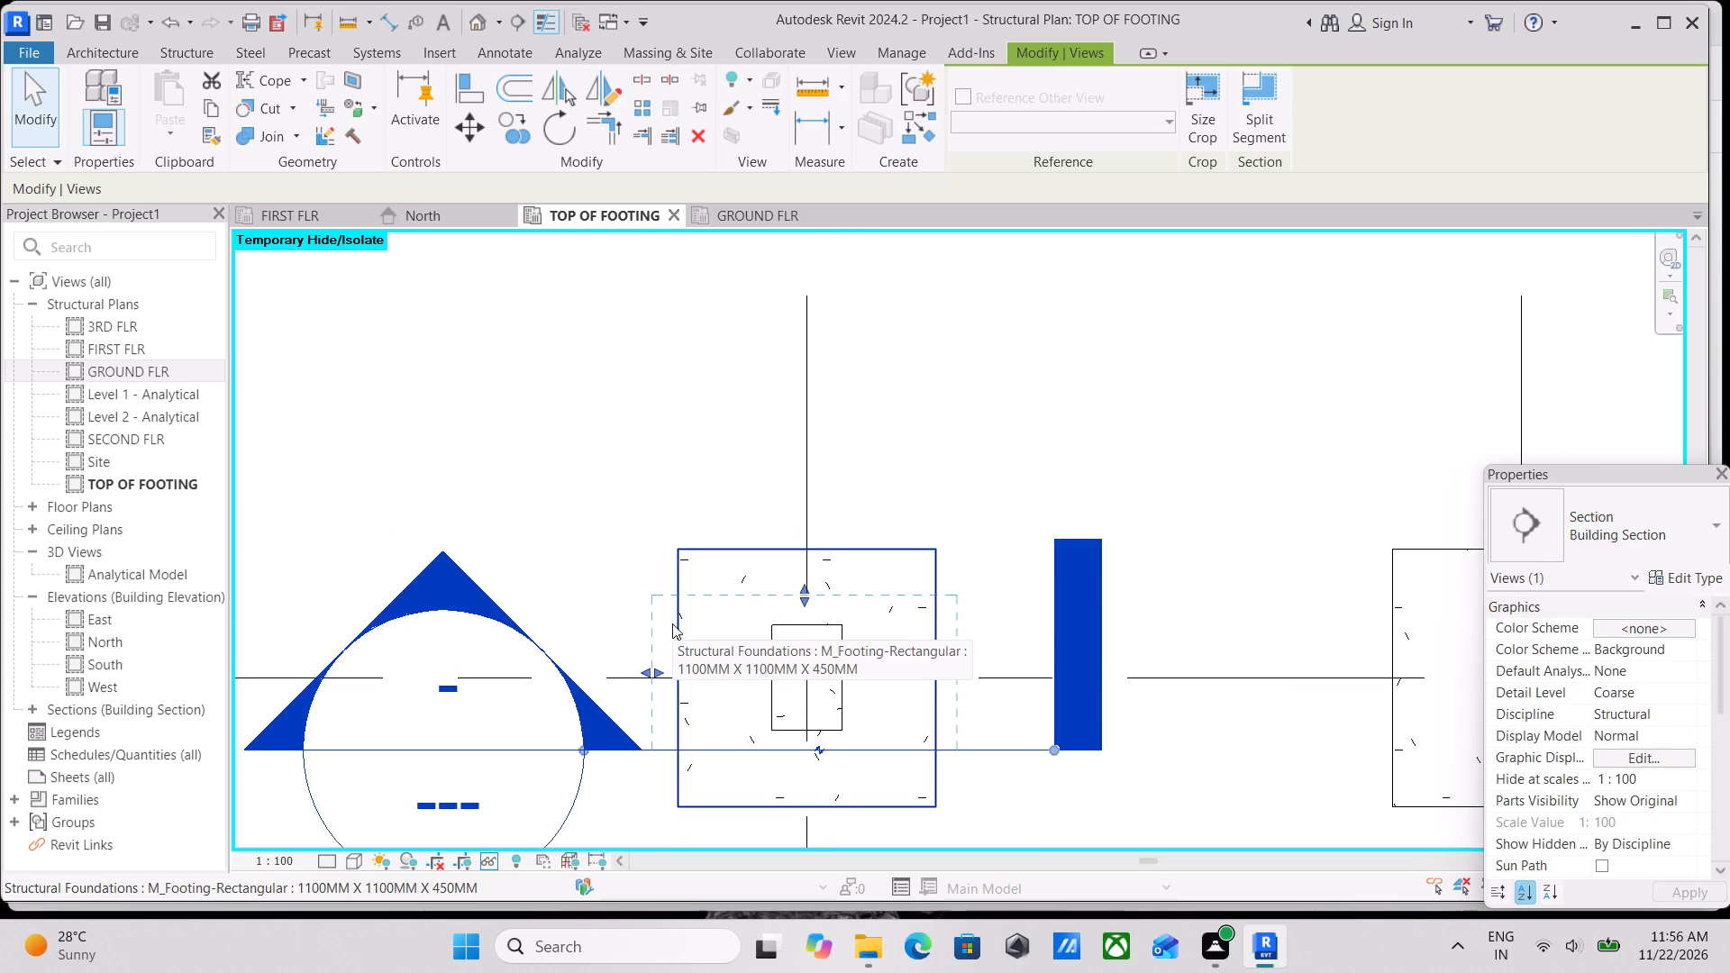
scroll(672, 623, up, 3)
drag(646, 697, 668, 705)
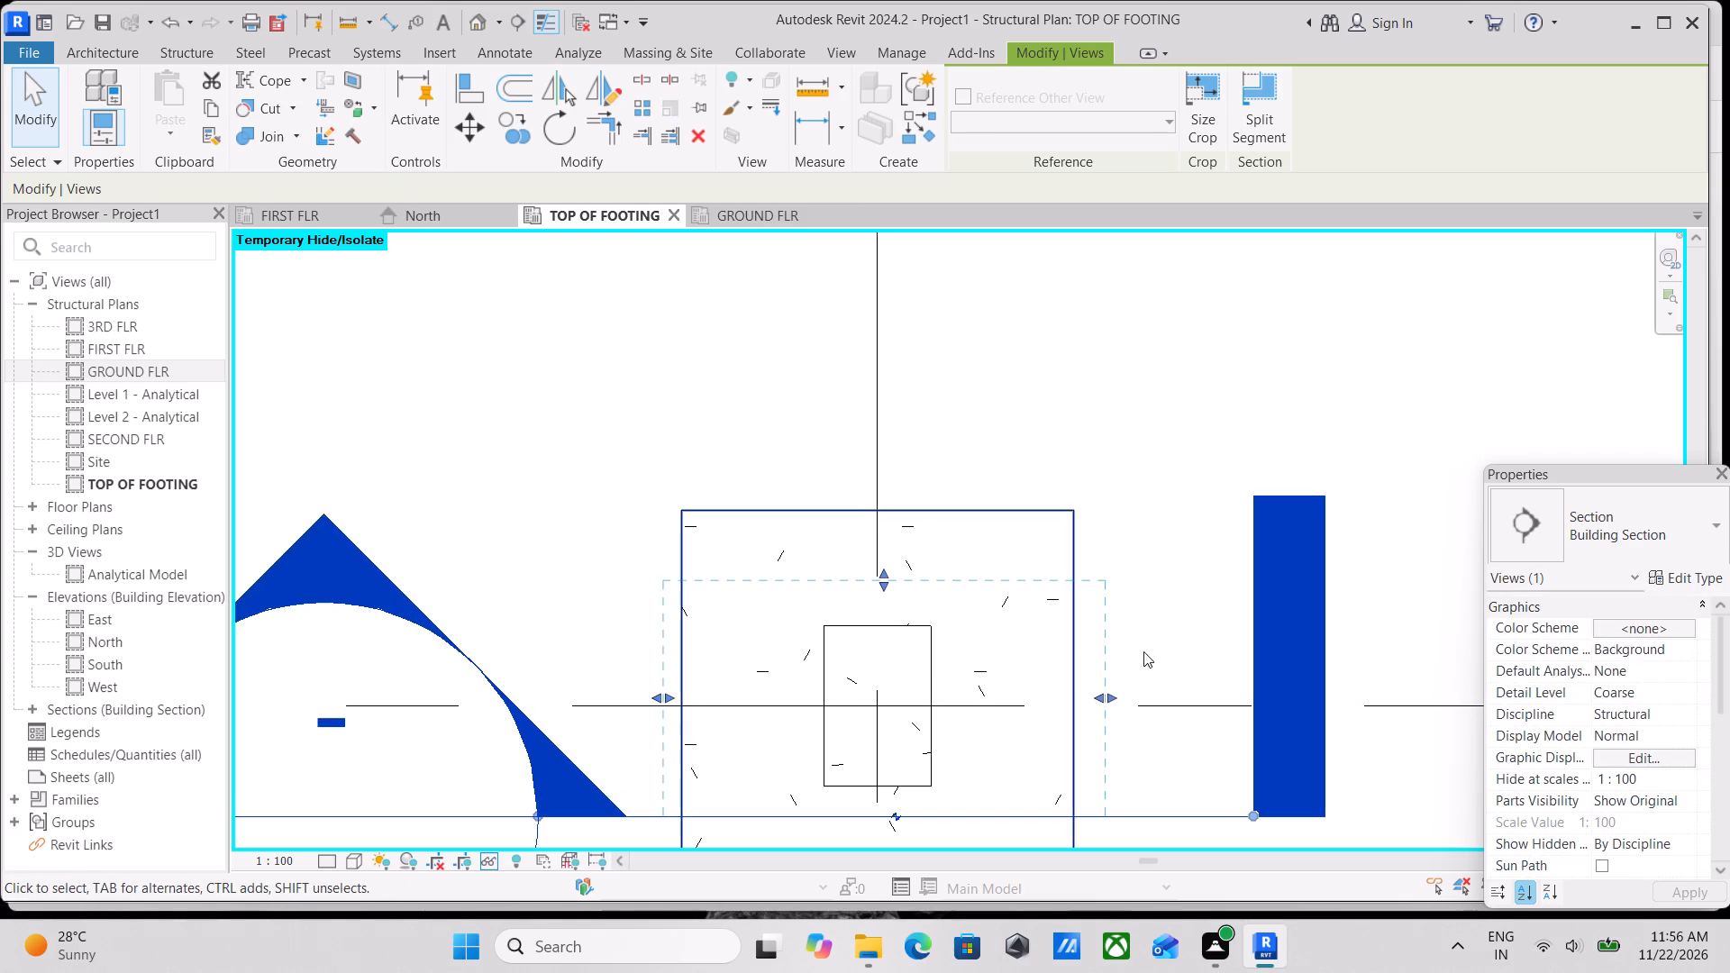
drag(1102, 690, 1083, 693)
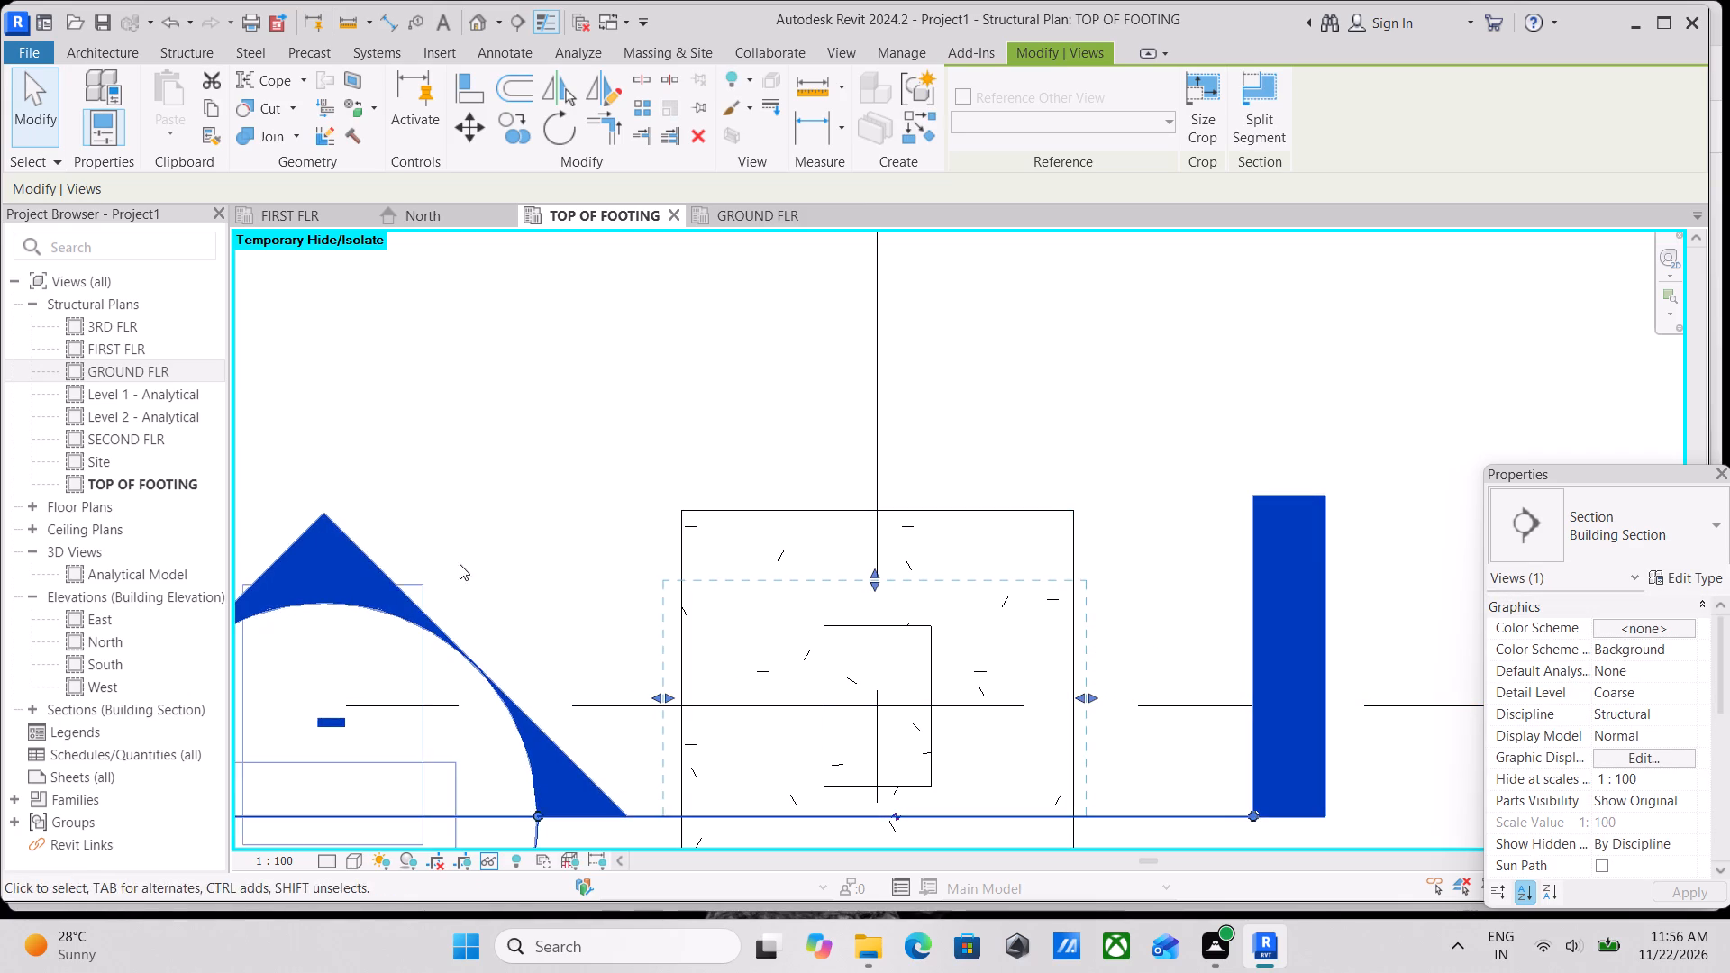
Open the view of the new footing section.
right_click(333, 562)
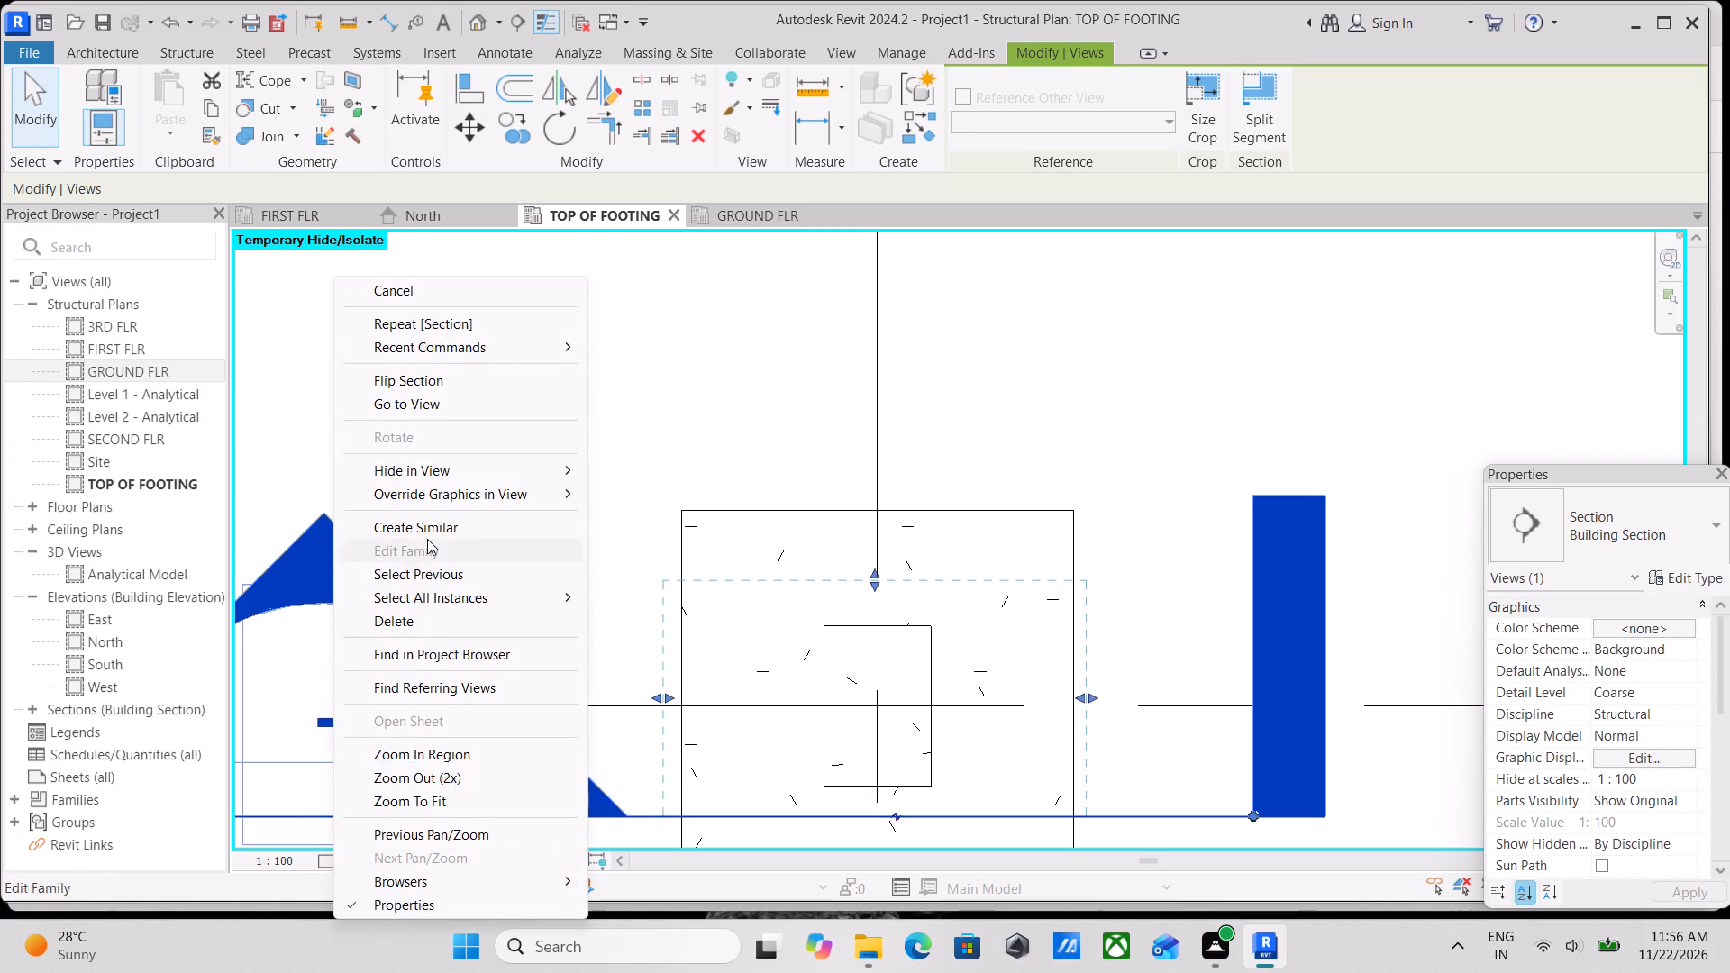
click(445, 407)
Place a 13M rebar of shape M_02 along the bottom of the footing, with its ends turned up.
scroll(900, 705, up, 3)
middle_drag(994, 710, 917, 664)
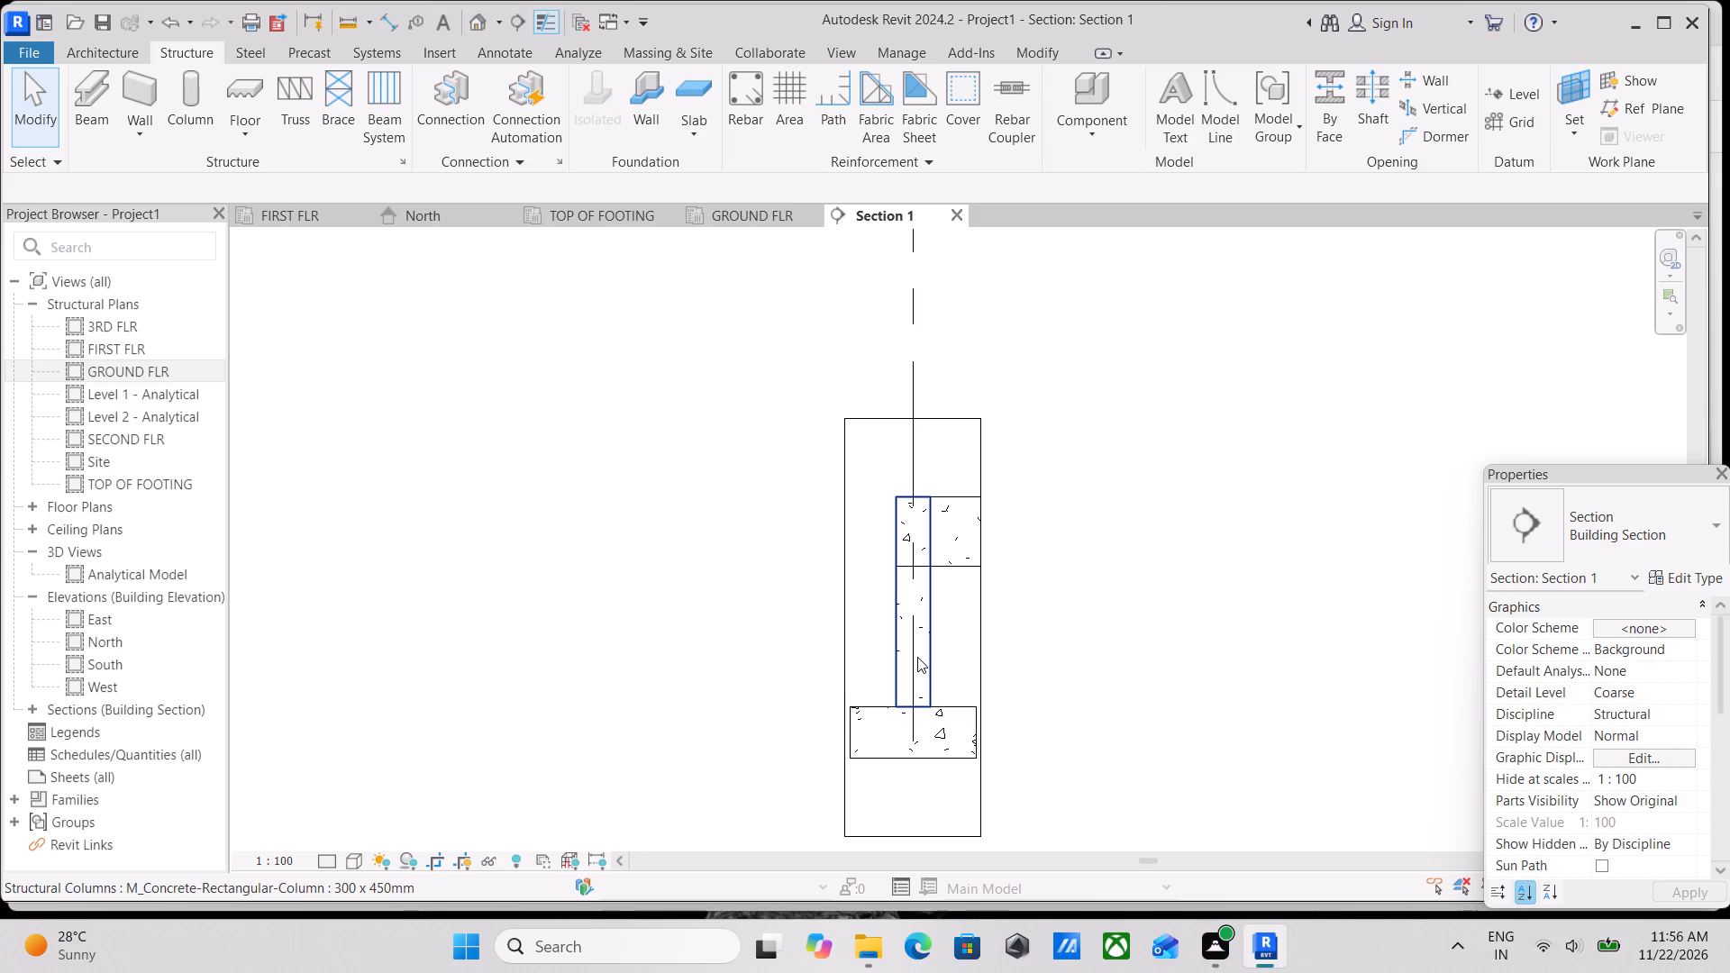
scroll(917, 657, up, 4)
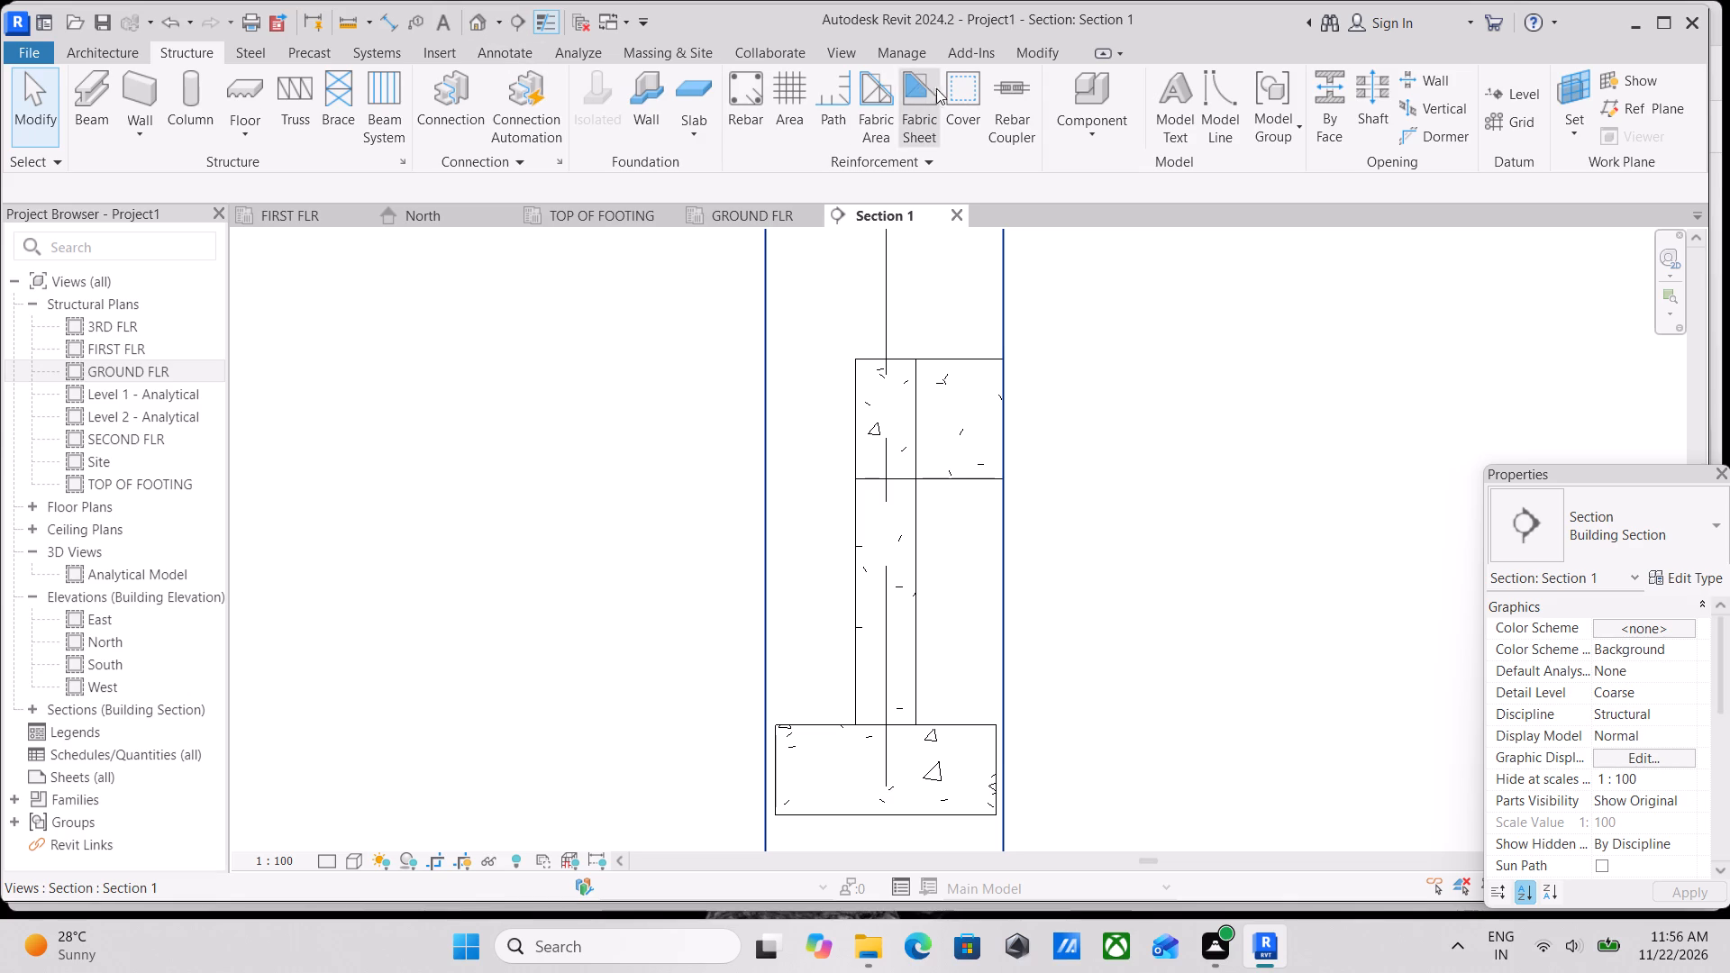
click(752, 87)
click(890, 514)
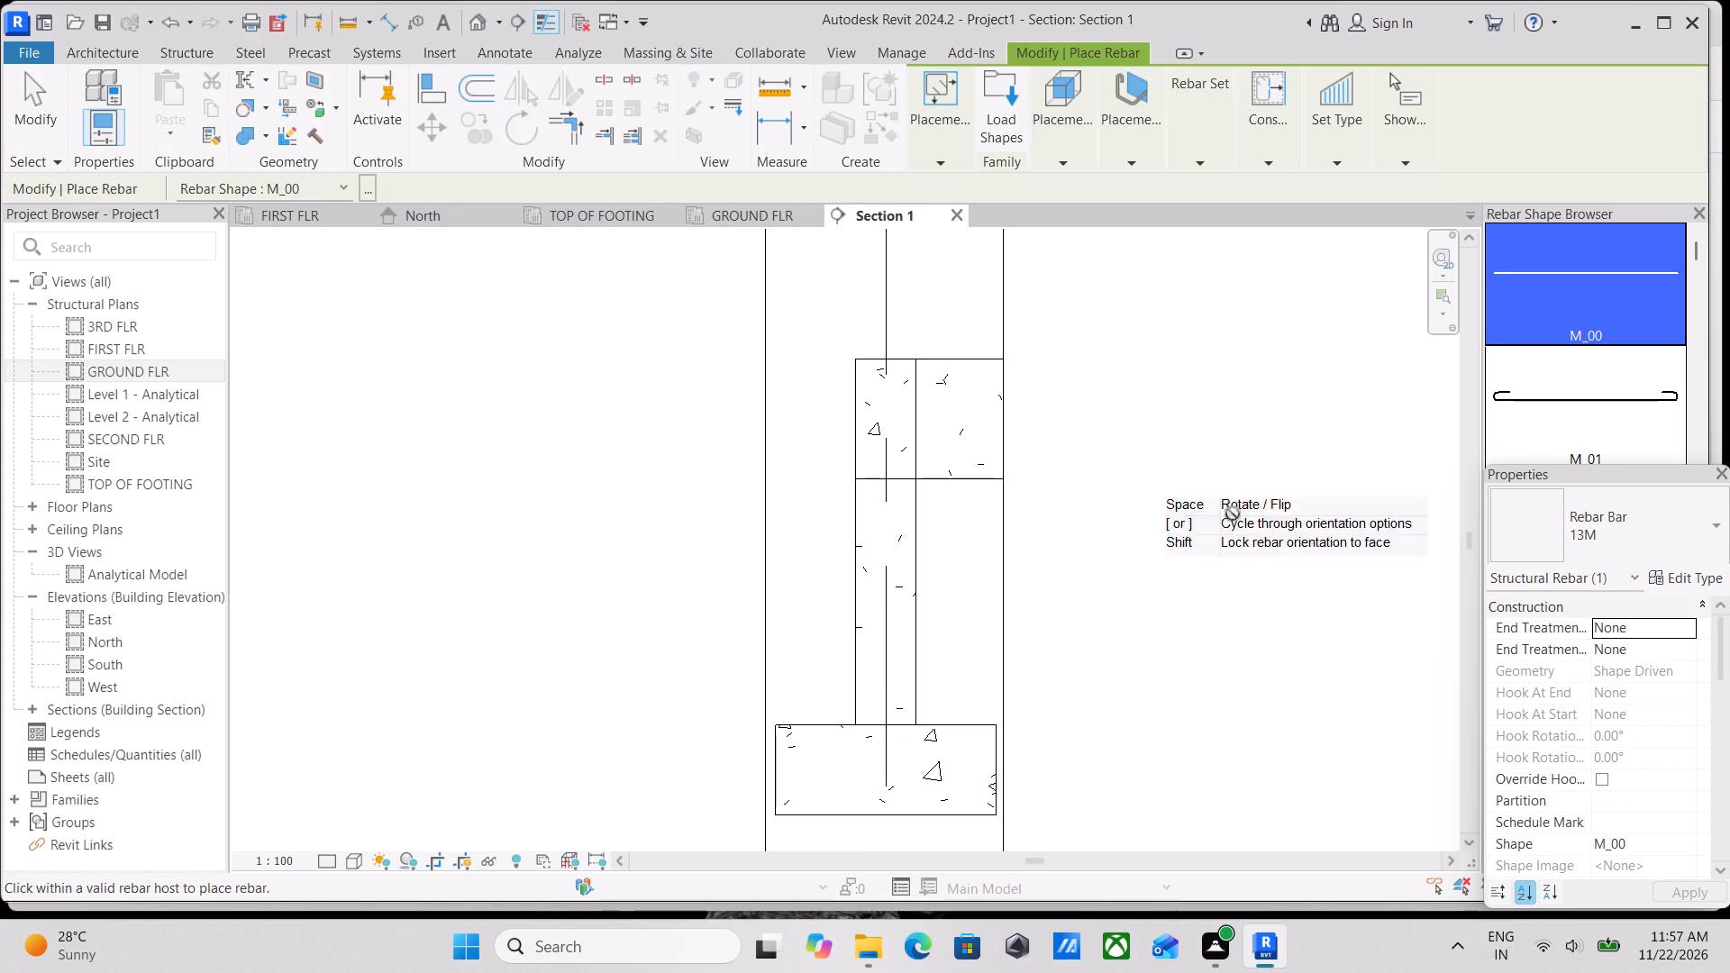
scroll(1571, 455, down, 3)
click(1545, 364)
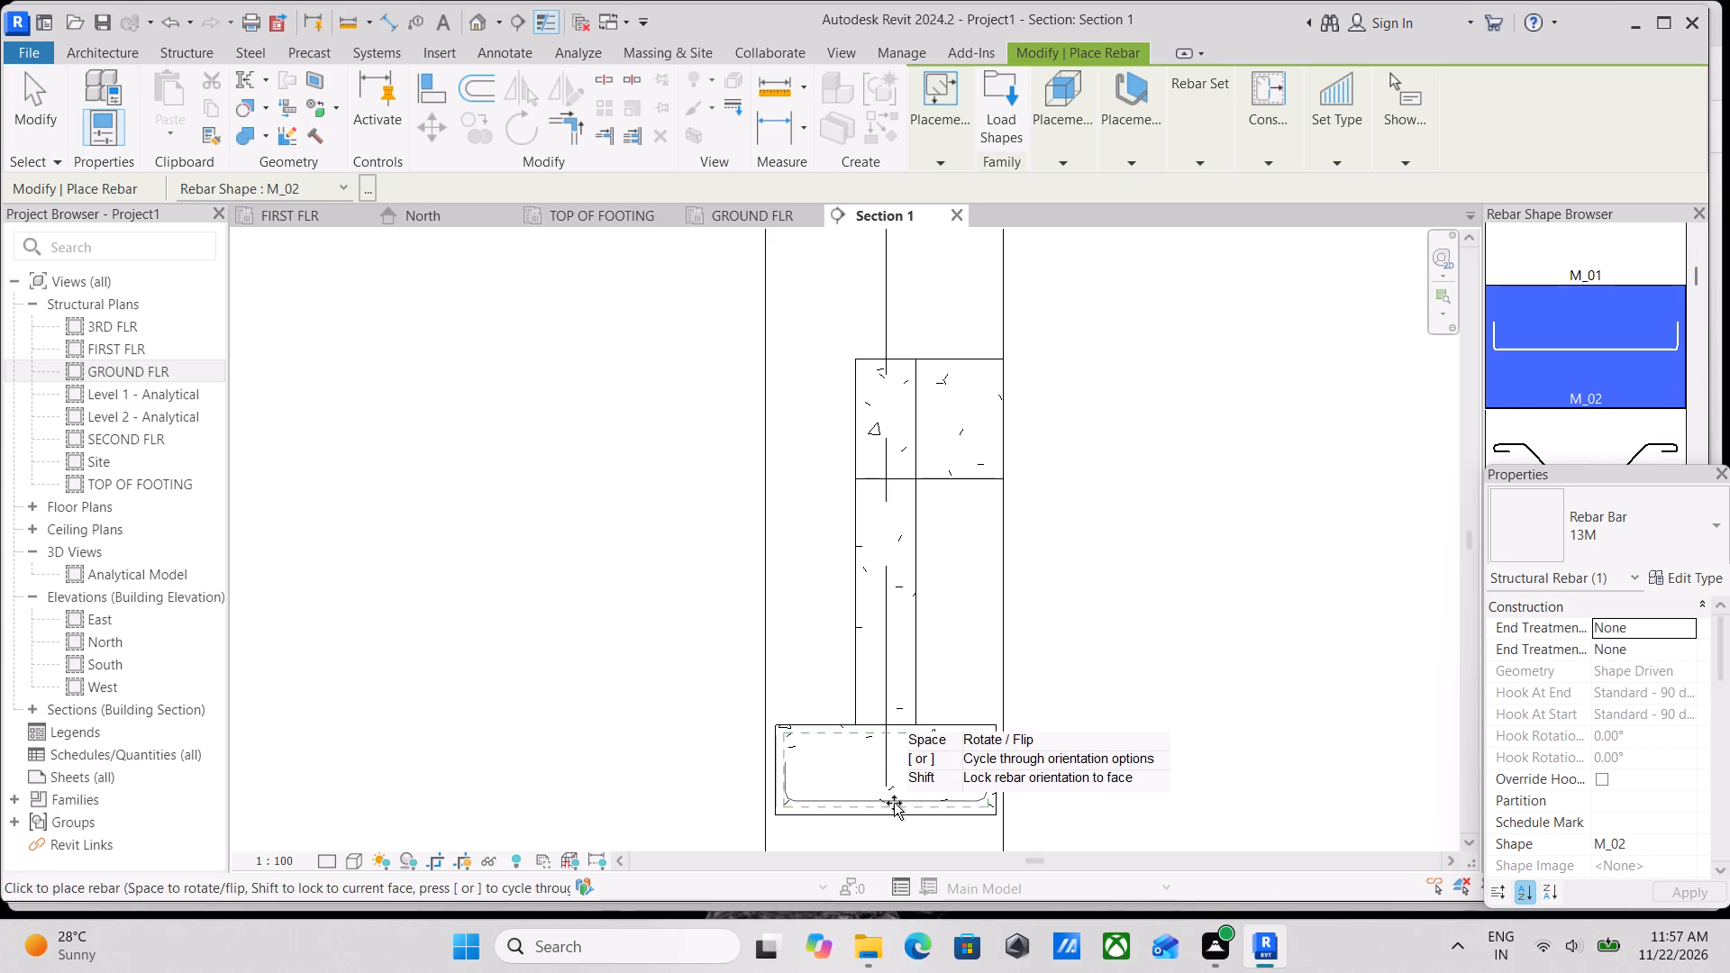
scroll(894, 803, up, 12)
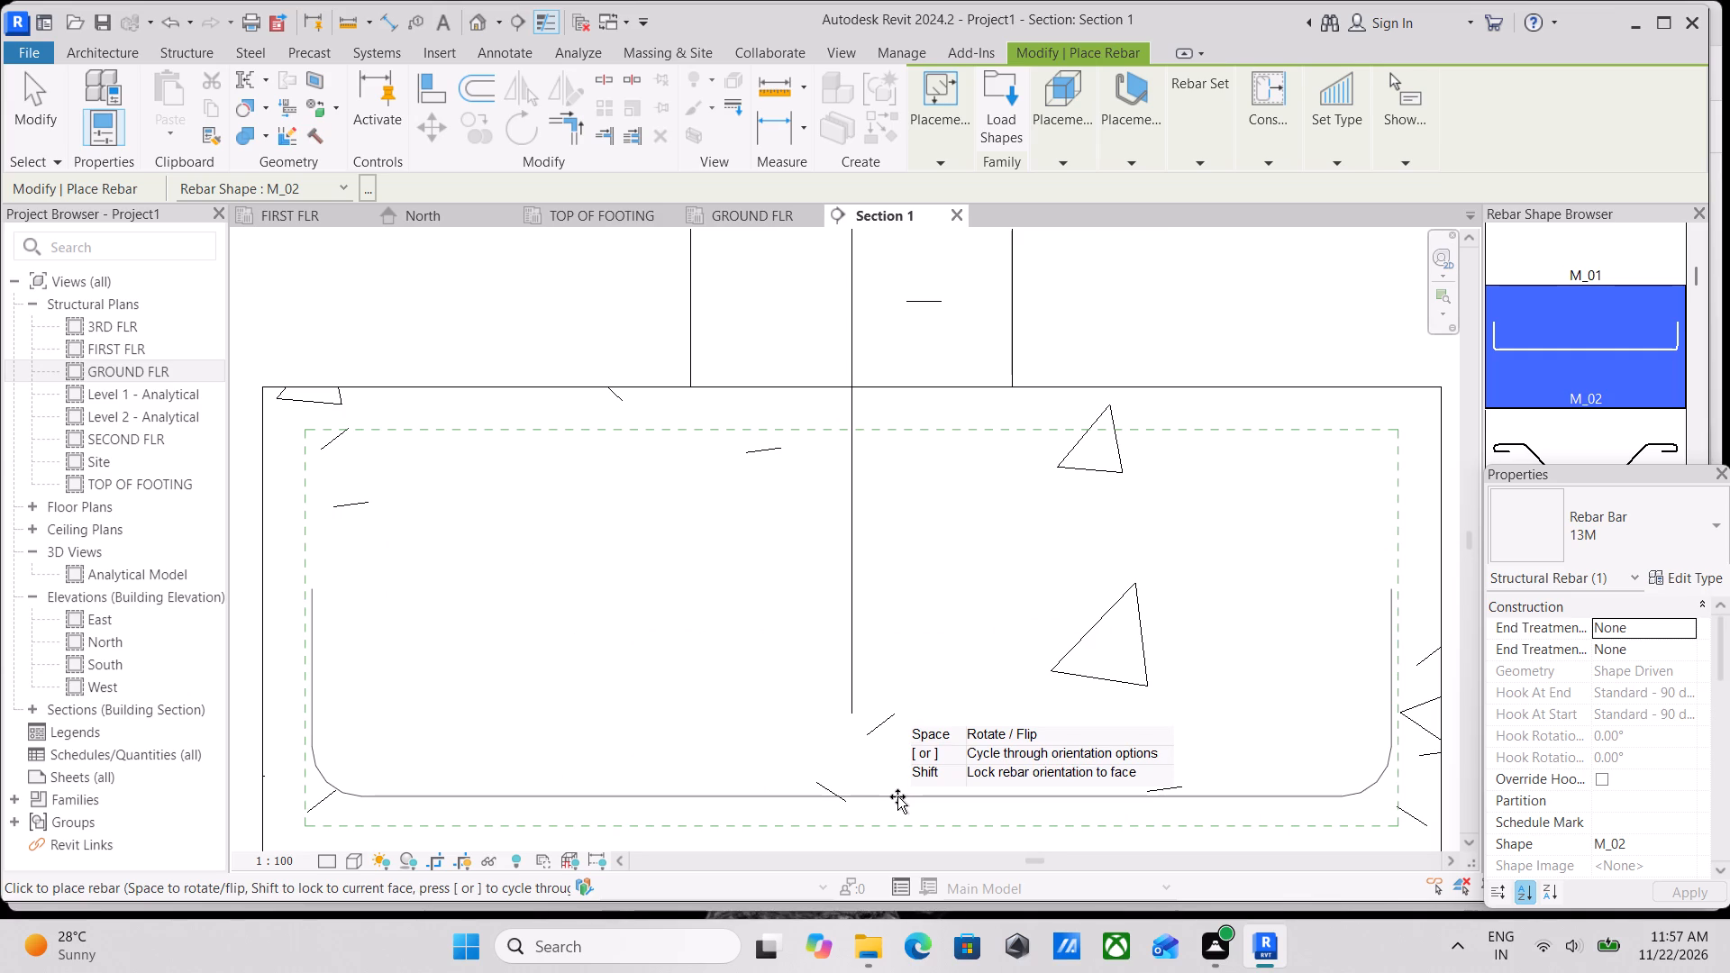
click(898, 798)
Place a second 13M rebar of shape M_02 along the top of the footing, with its ends turned down.
middle_drag(847, 618, 894, 830)
click(875, 650)
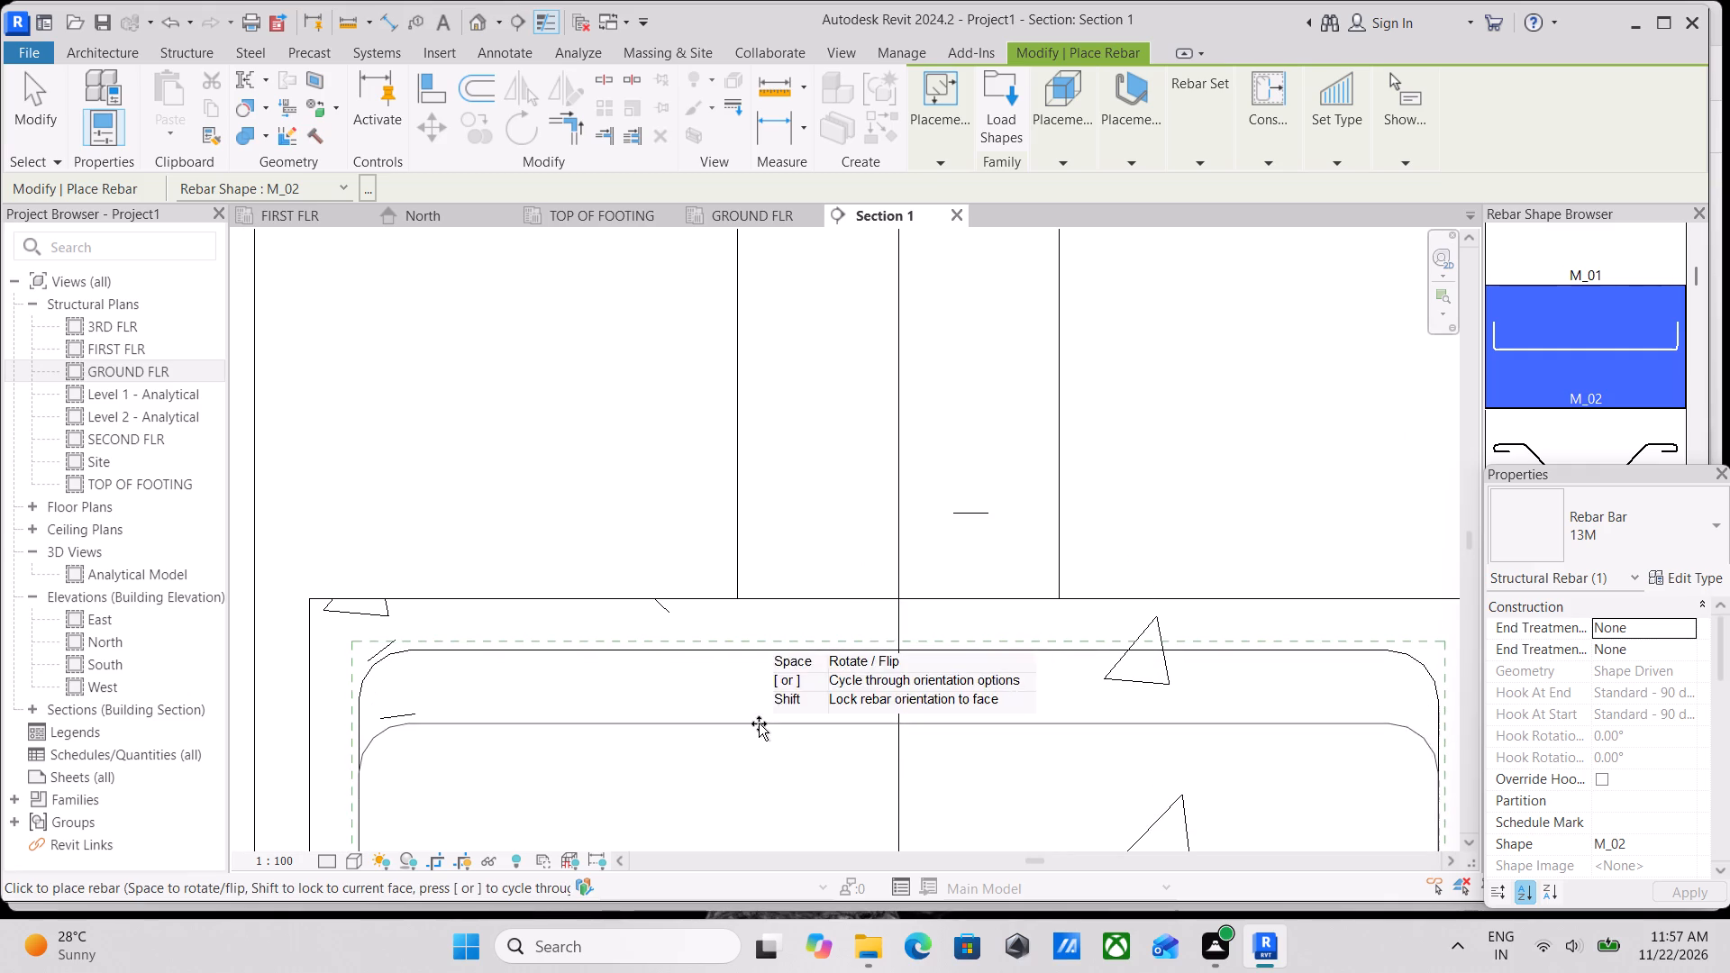
middle_drag(769, 703, 848, 573)
key(Escape)
key(Escape)
Set the section view's detail level to Fine.
scroll(548, 541, down, 2)
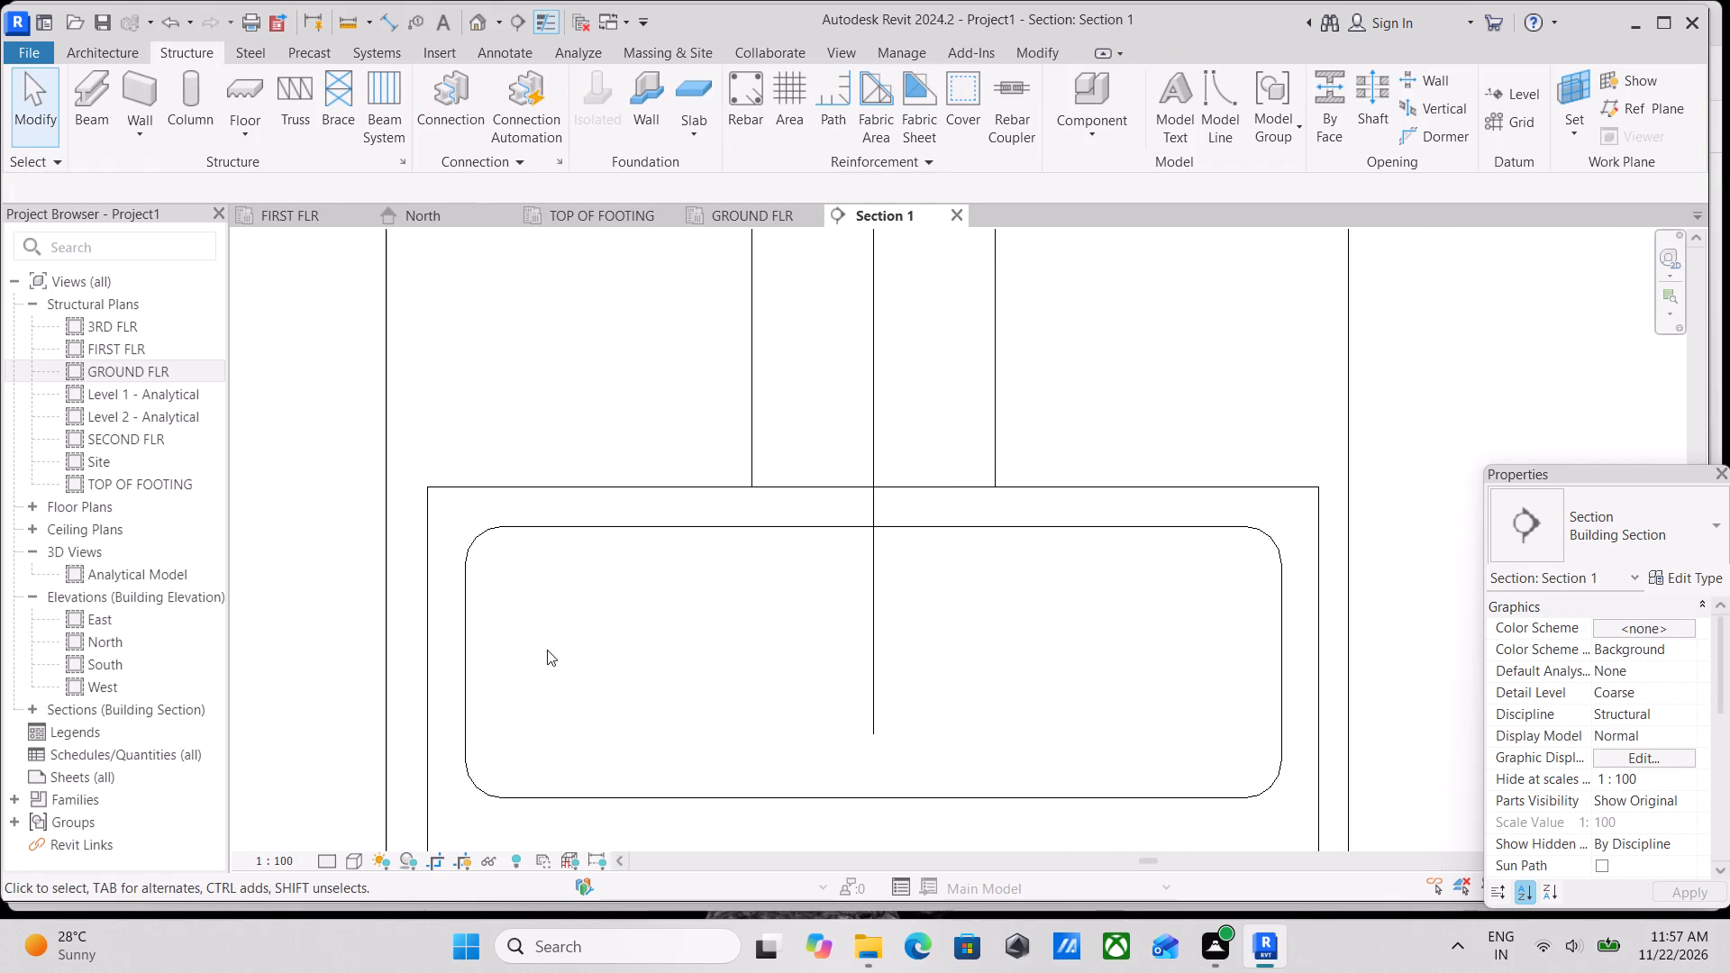
click(329, 858)
click(333, 832)
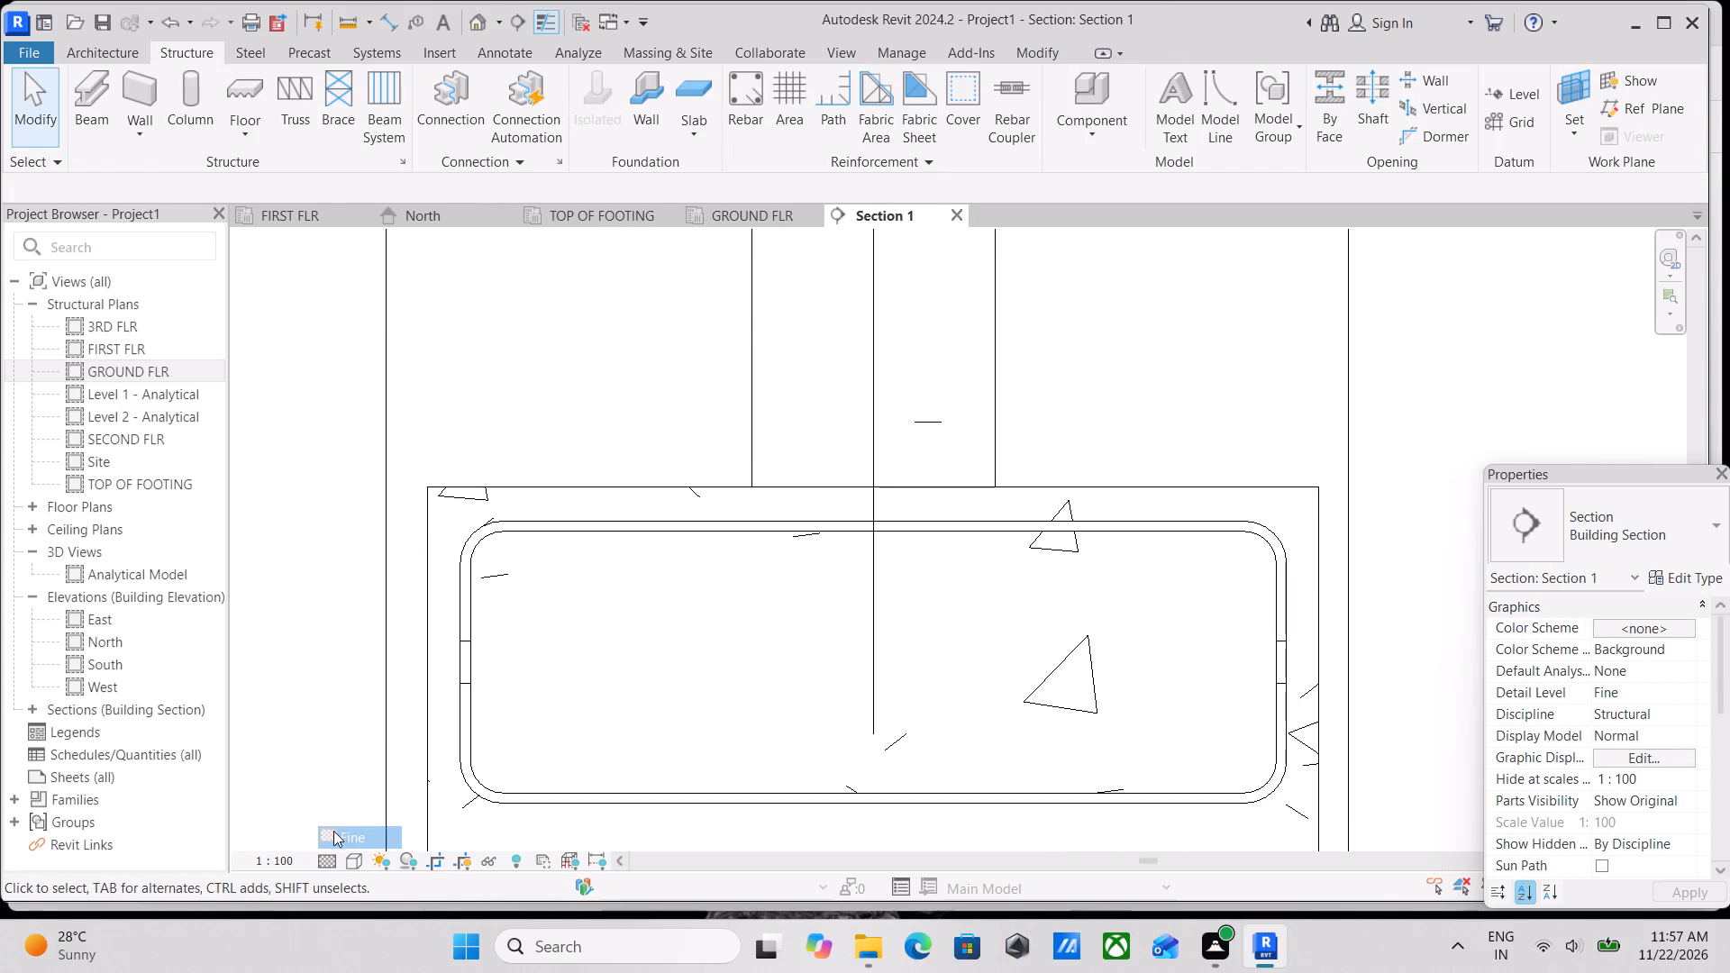
Shorten the footing's top bar at both ends to a B length of 980 mm, so its legs sit inside the bottom bar's.
click(474, 567)
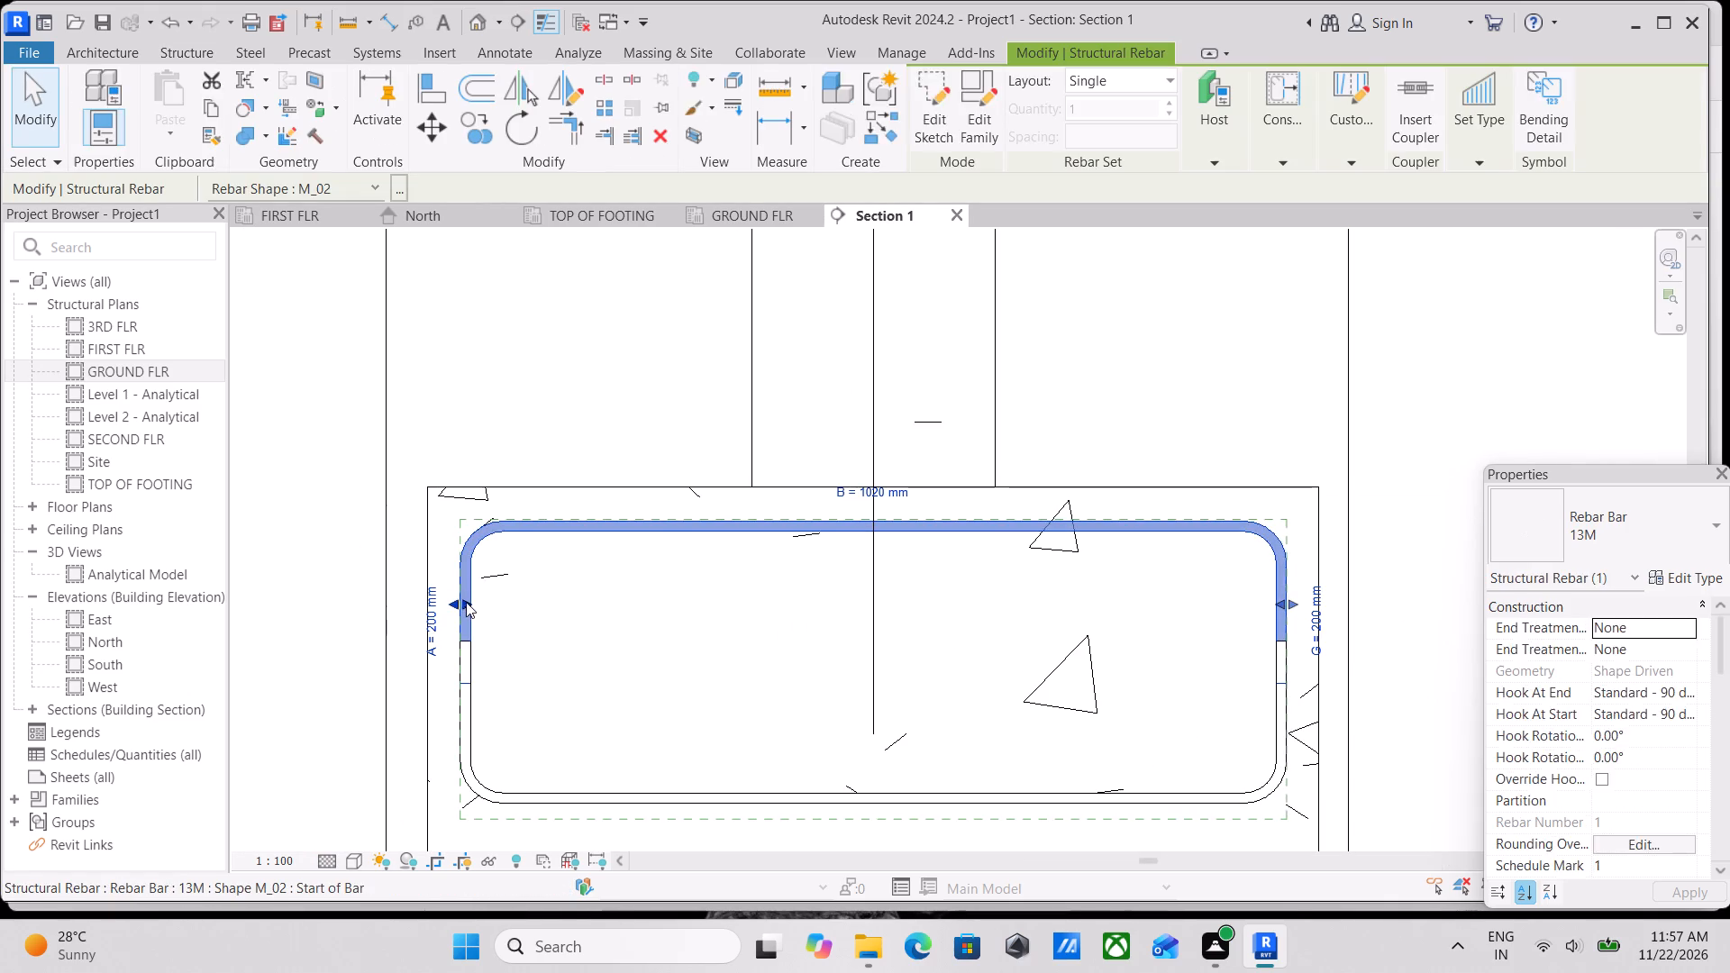
drag(466, 601, 477, 605)
middle_drag(689, 628, 604, 619)
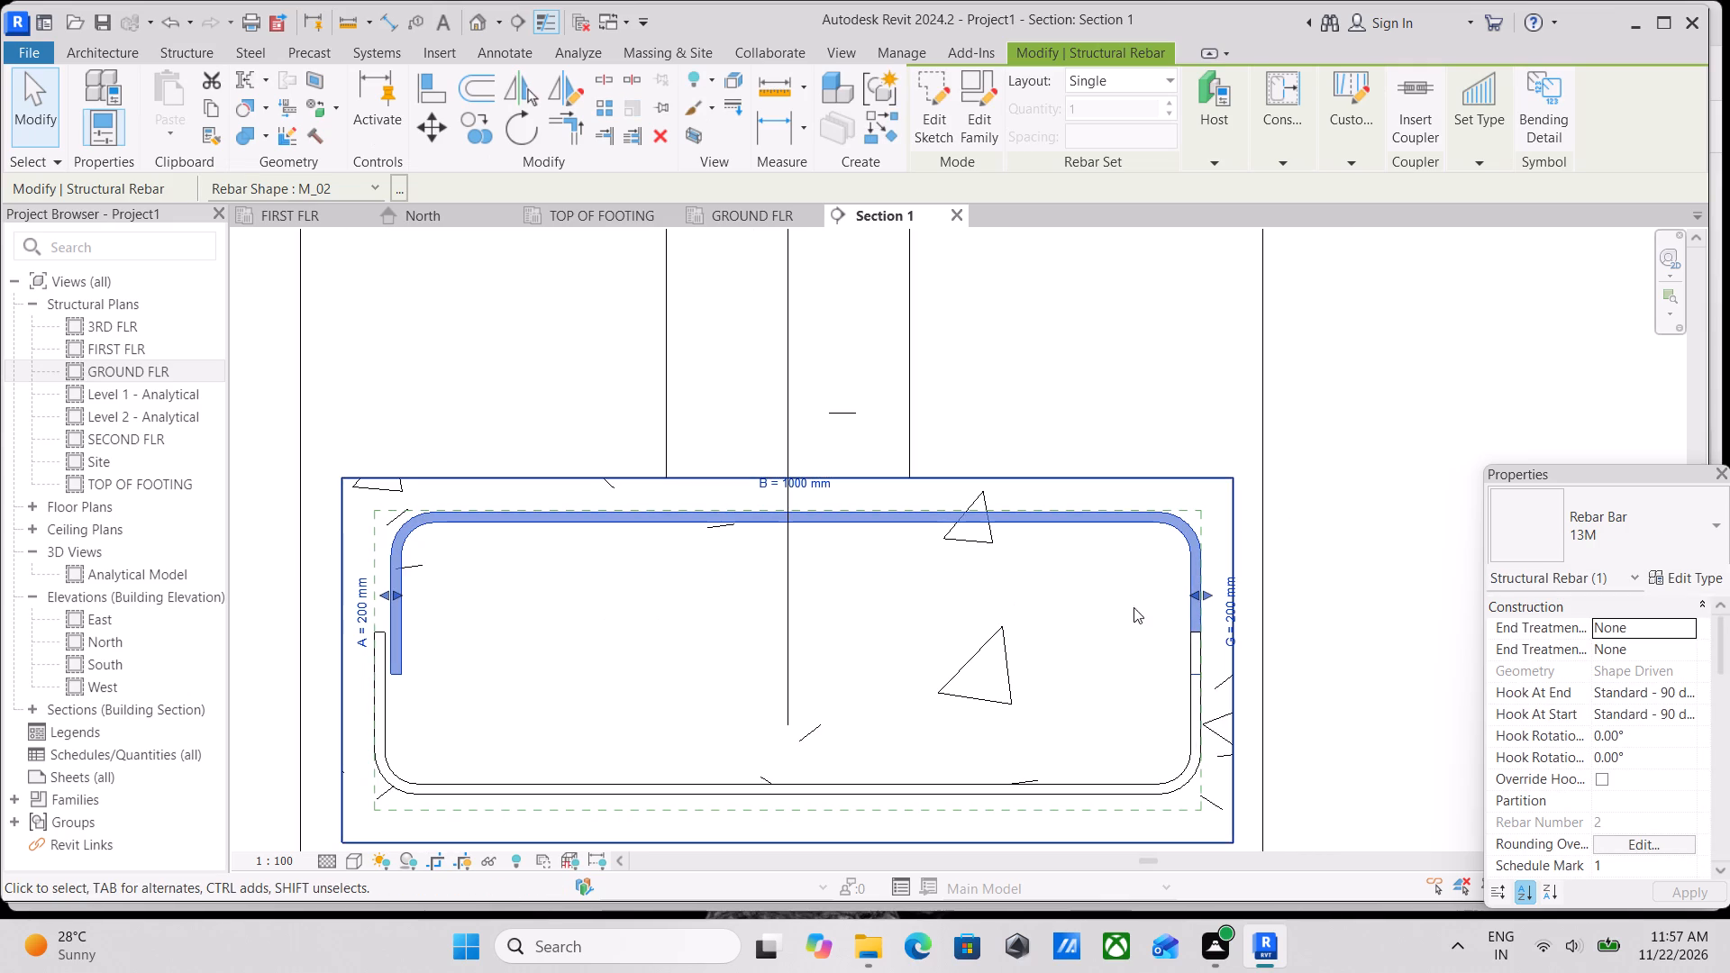
drag(1197, 597, 1185, 602)
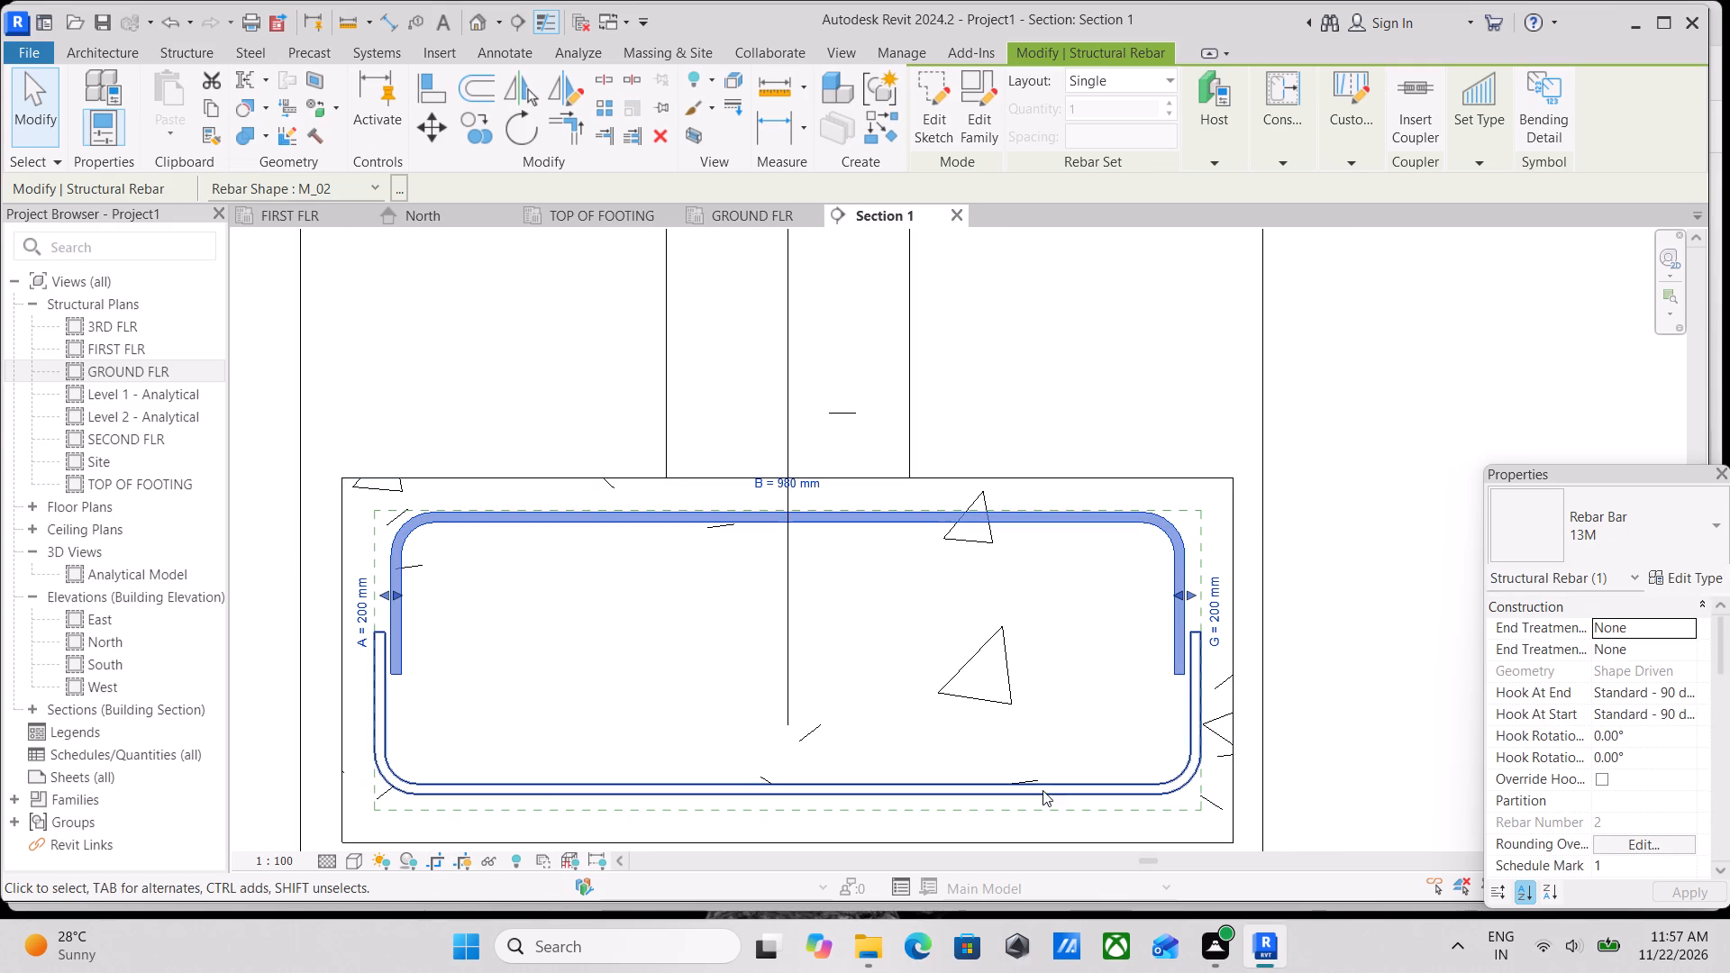
key(Escape)
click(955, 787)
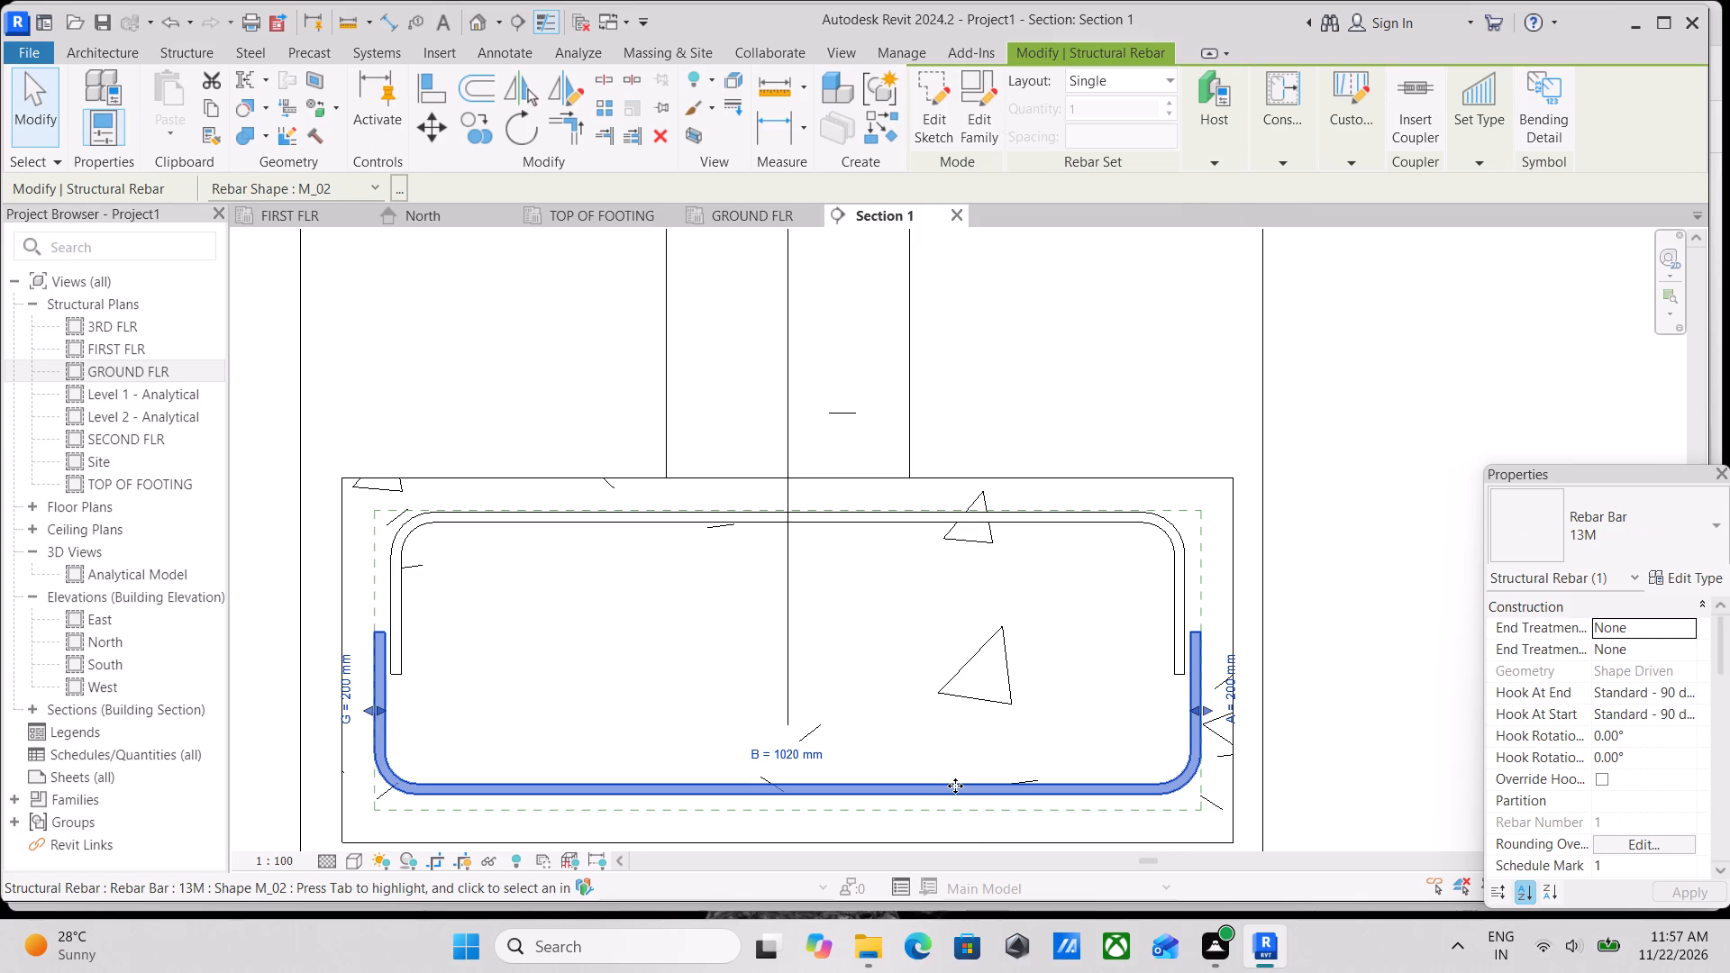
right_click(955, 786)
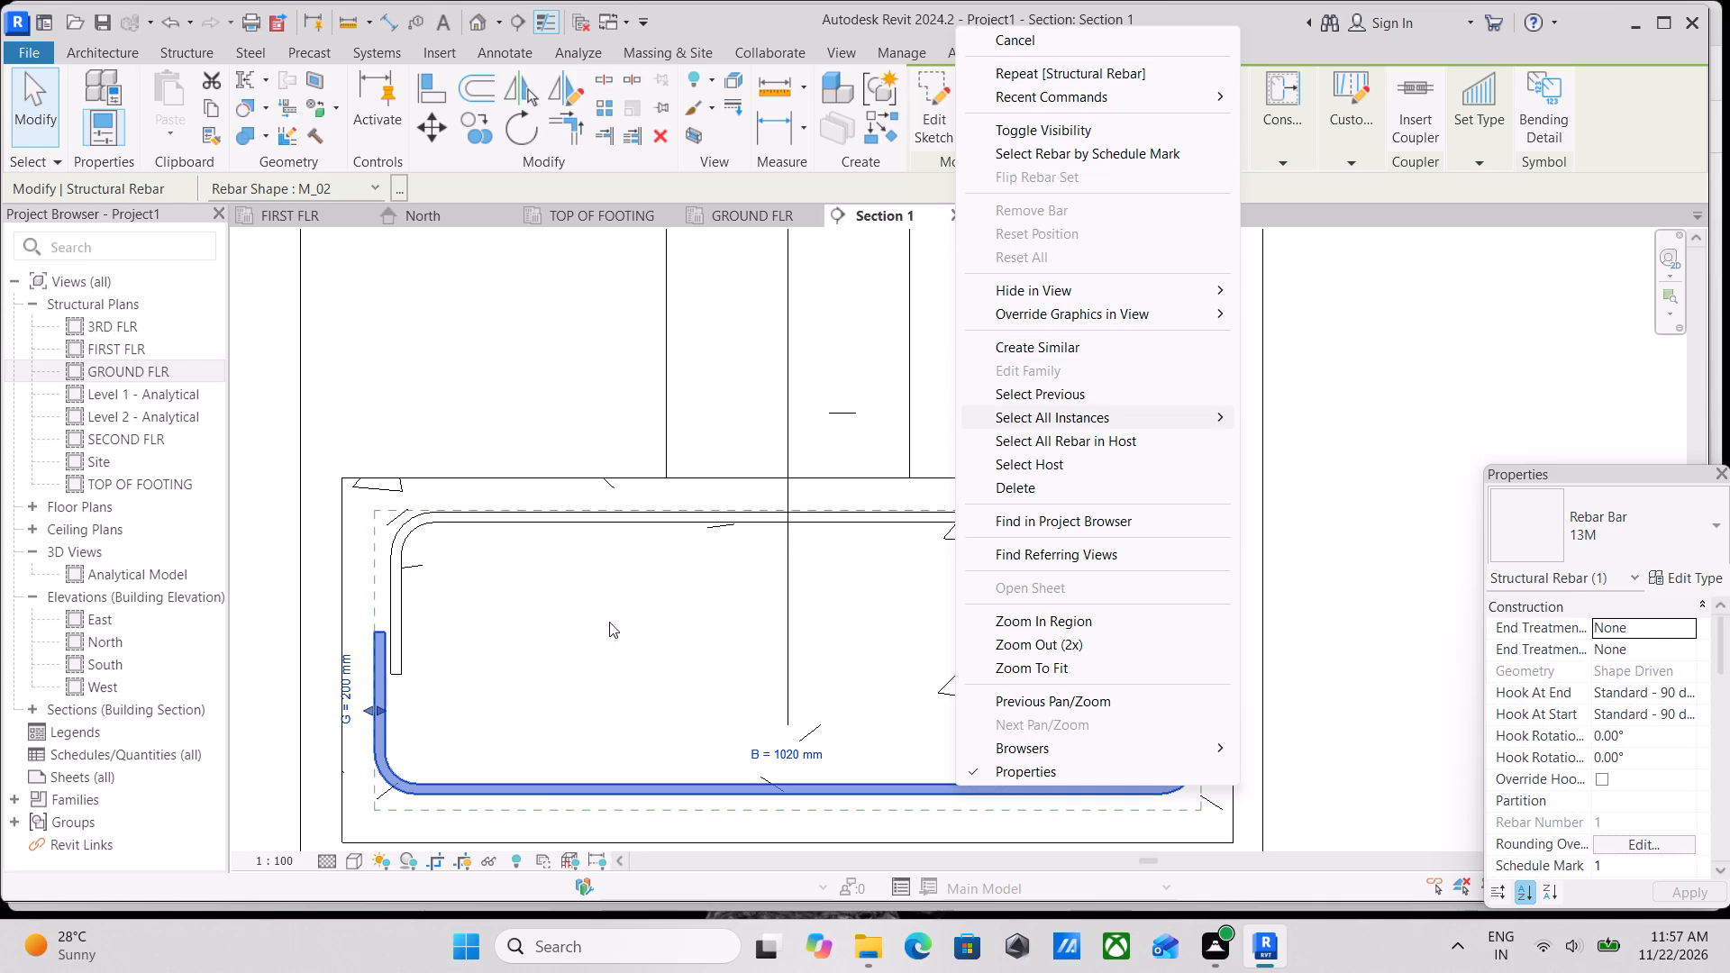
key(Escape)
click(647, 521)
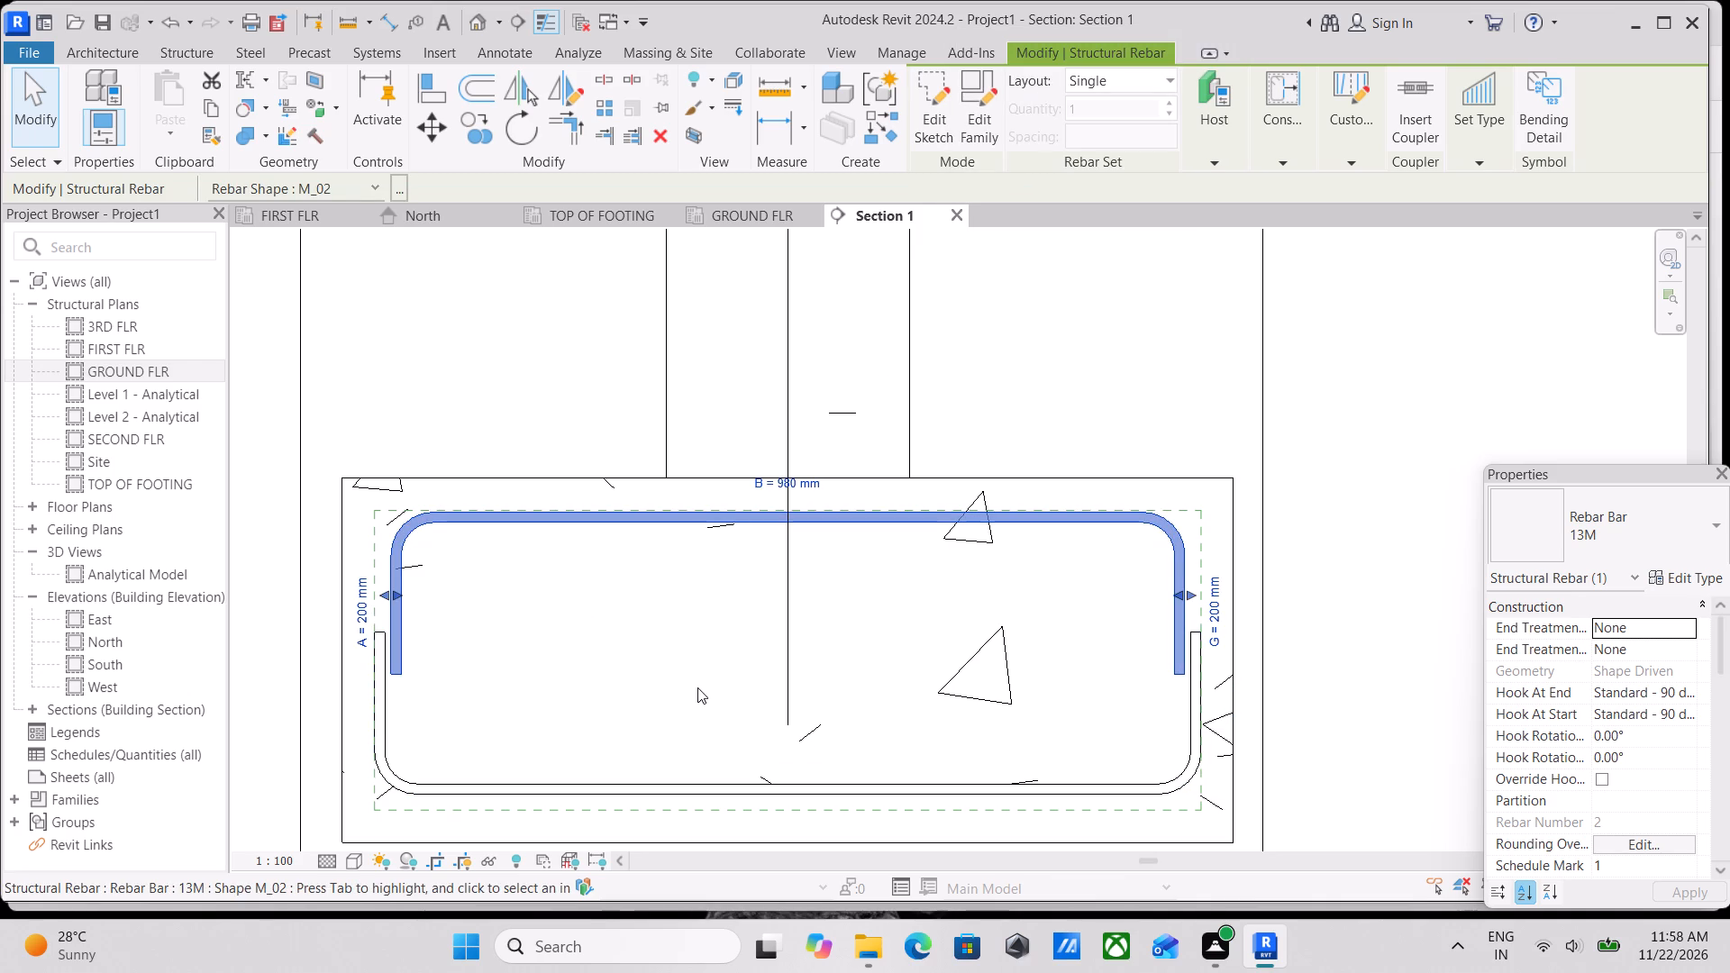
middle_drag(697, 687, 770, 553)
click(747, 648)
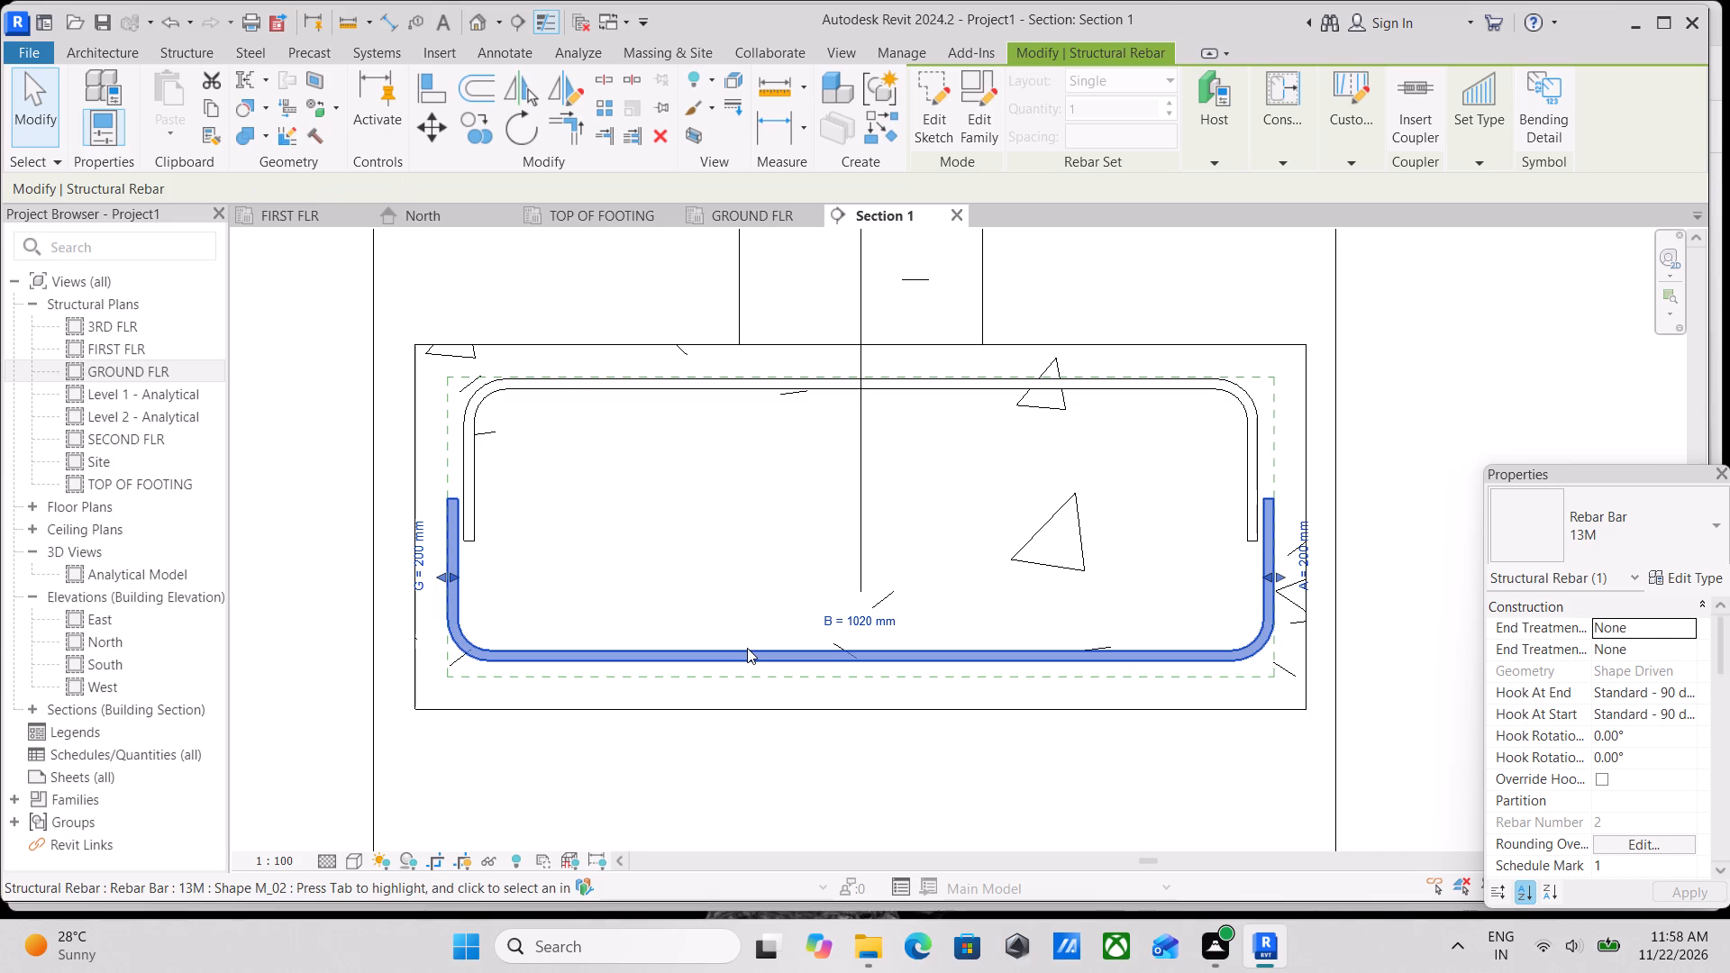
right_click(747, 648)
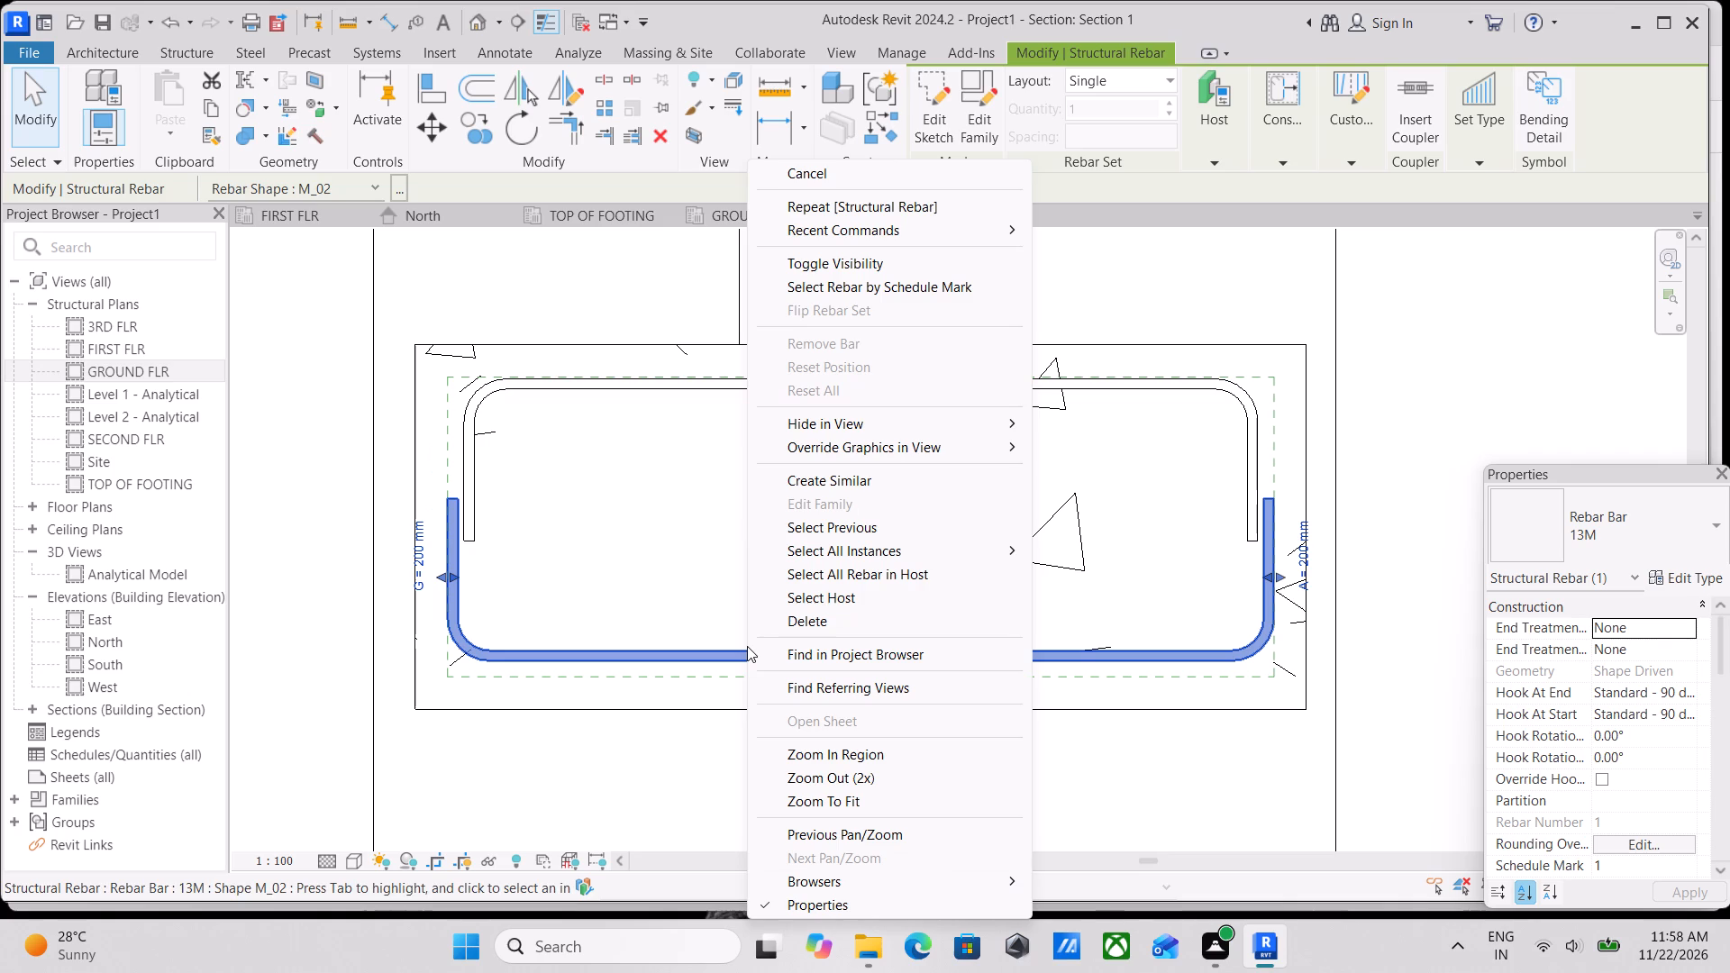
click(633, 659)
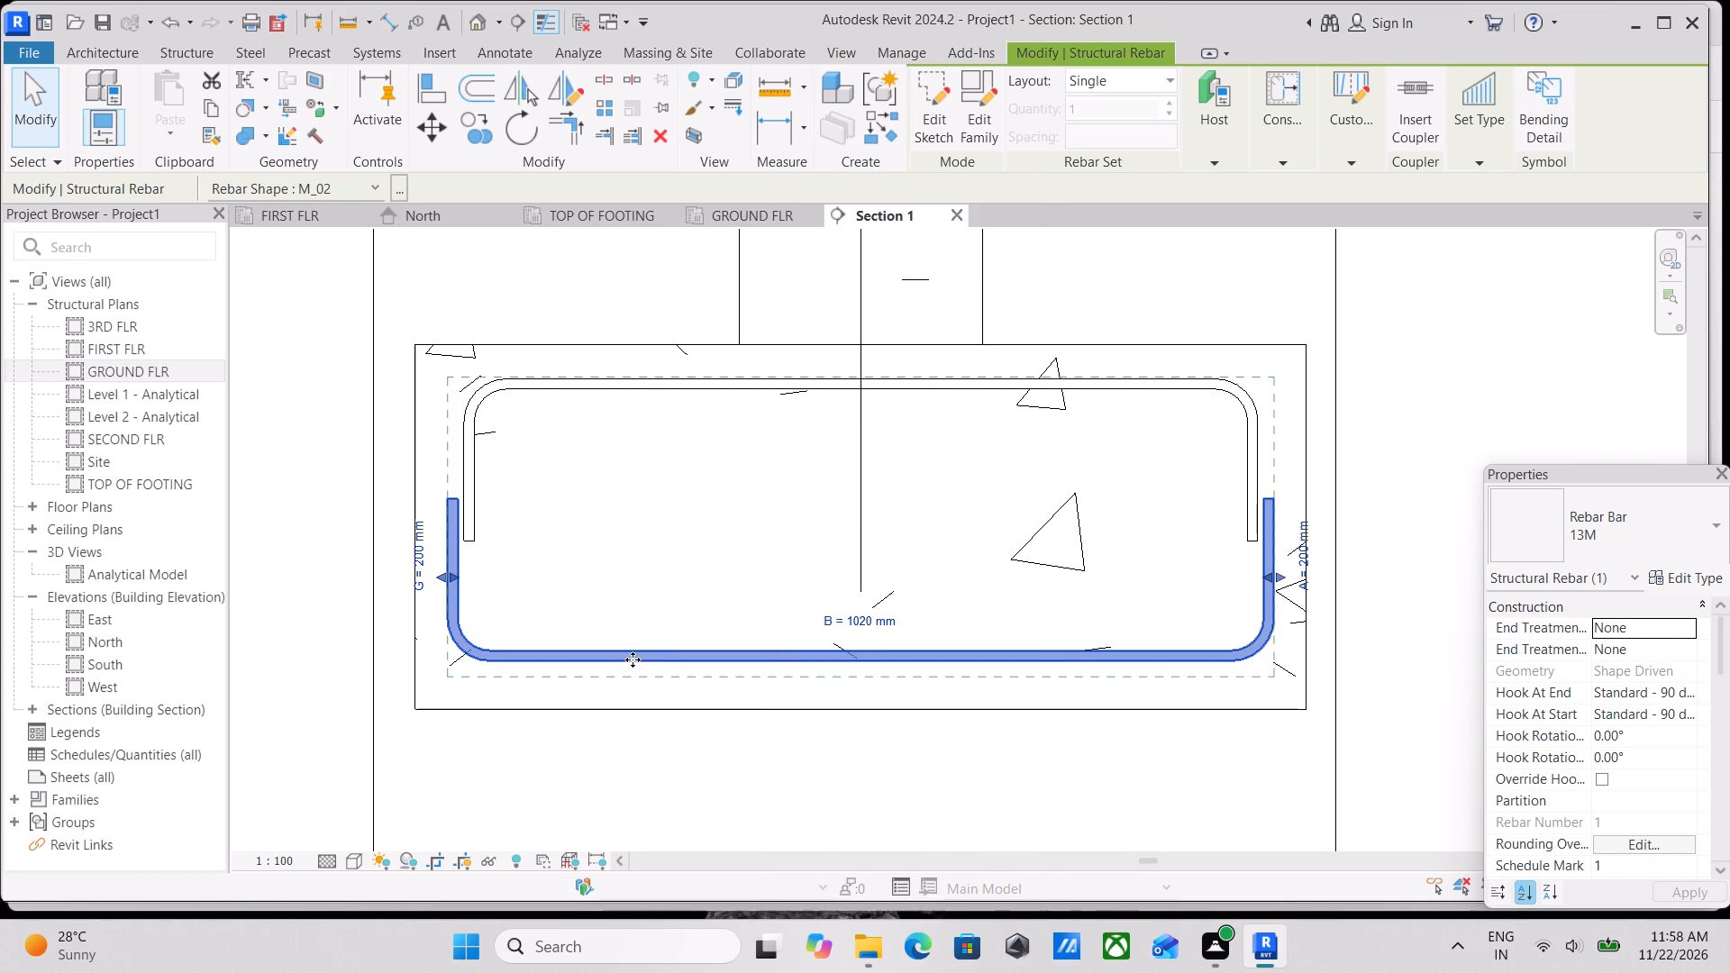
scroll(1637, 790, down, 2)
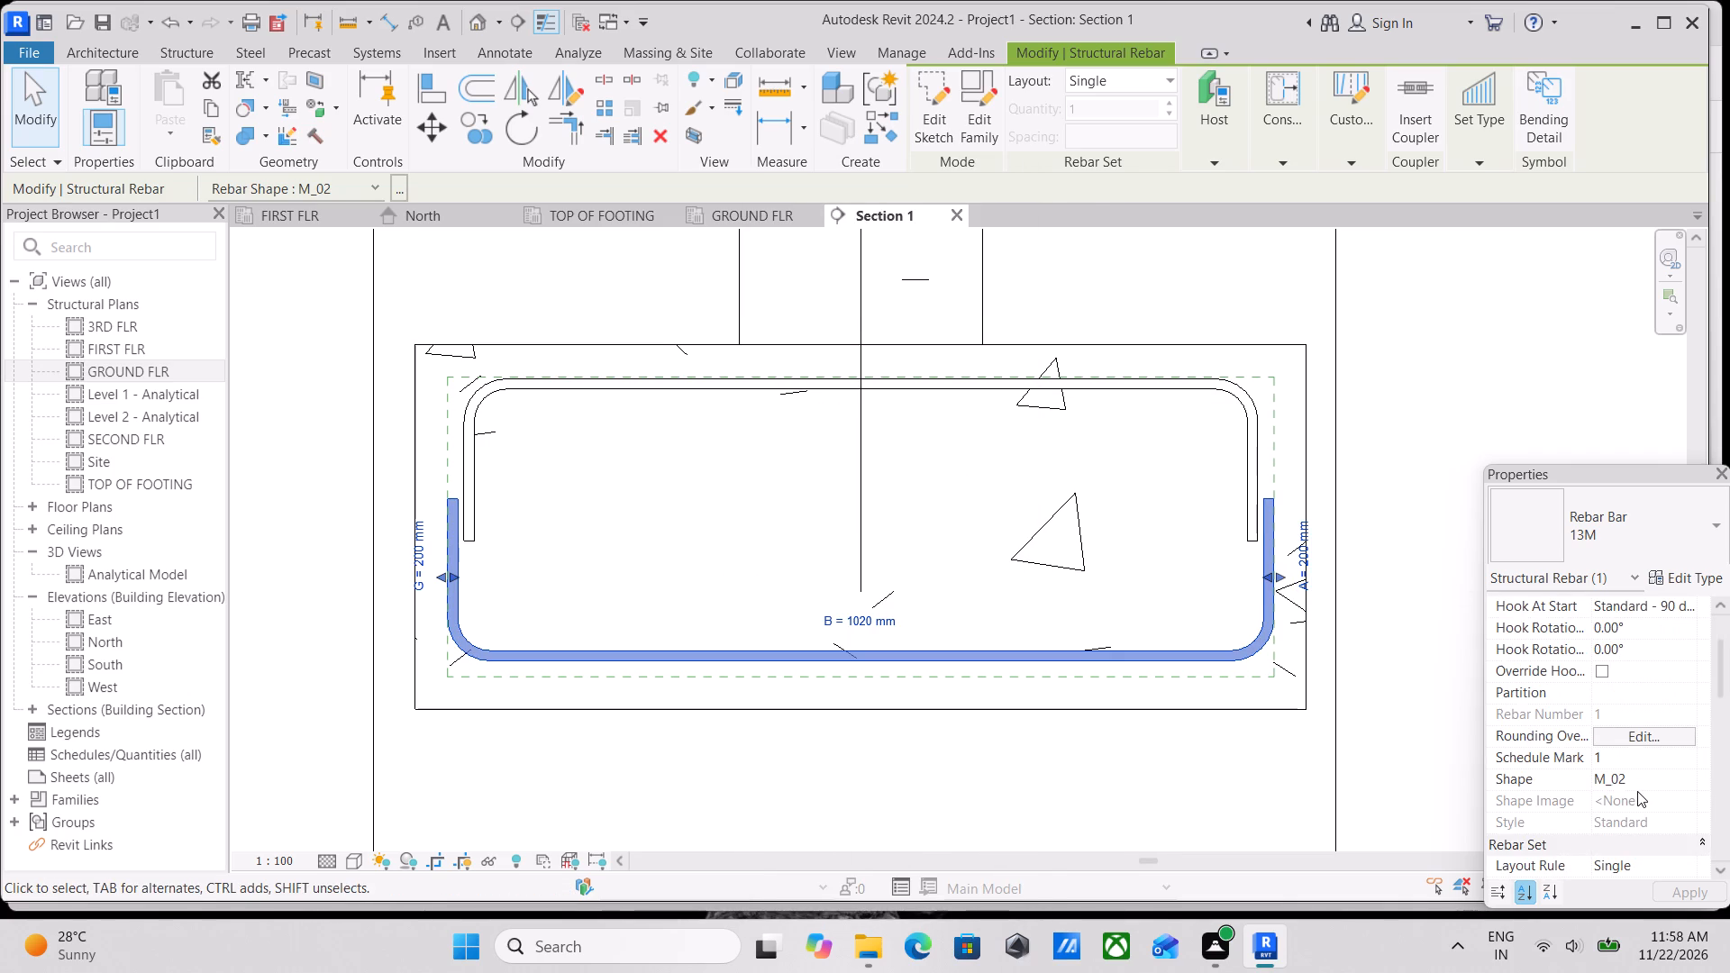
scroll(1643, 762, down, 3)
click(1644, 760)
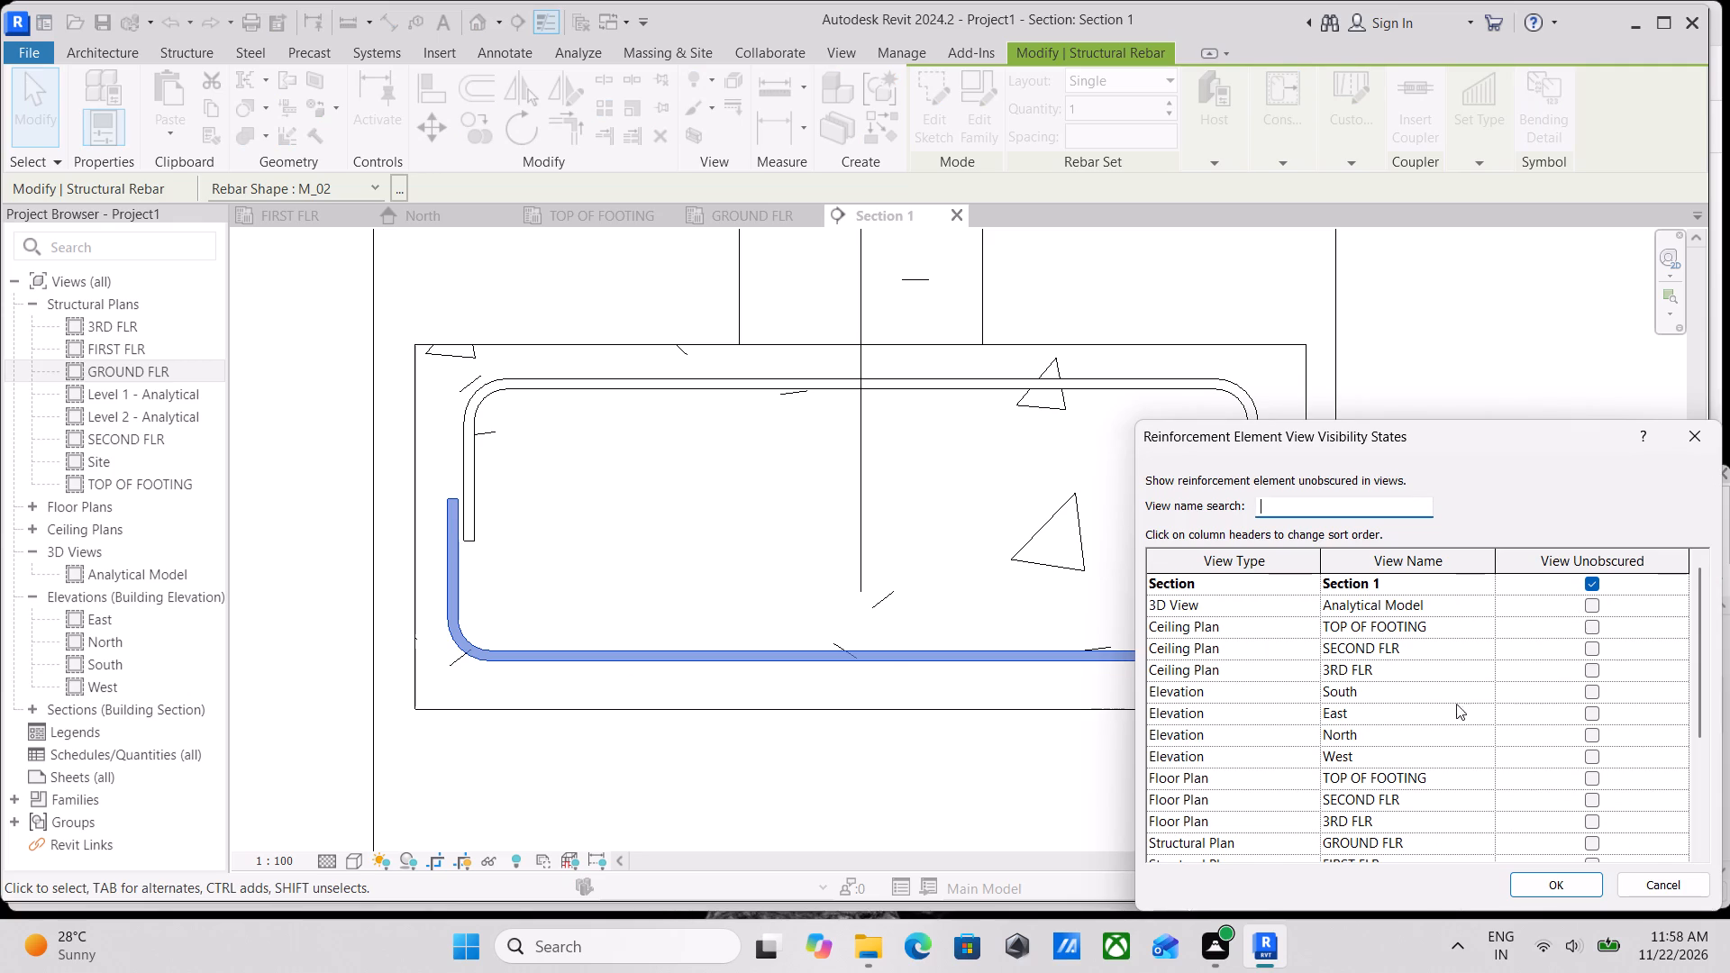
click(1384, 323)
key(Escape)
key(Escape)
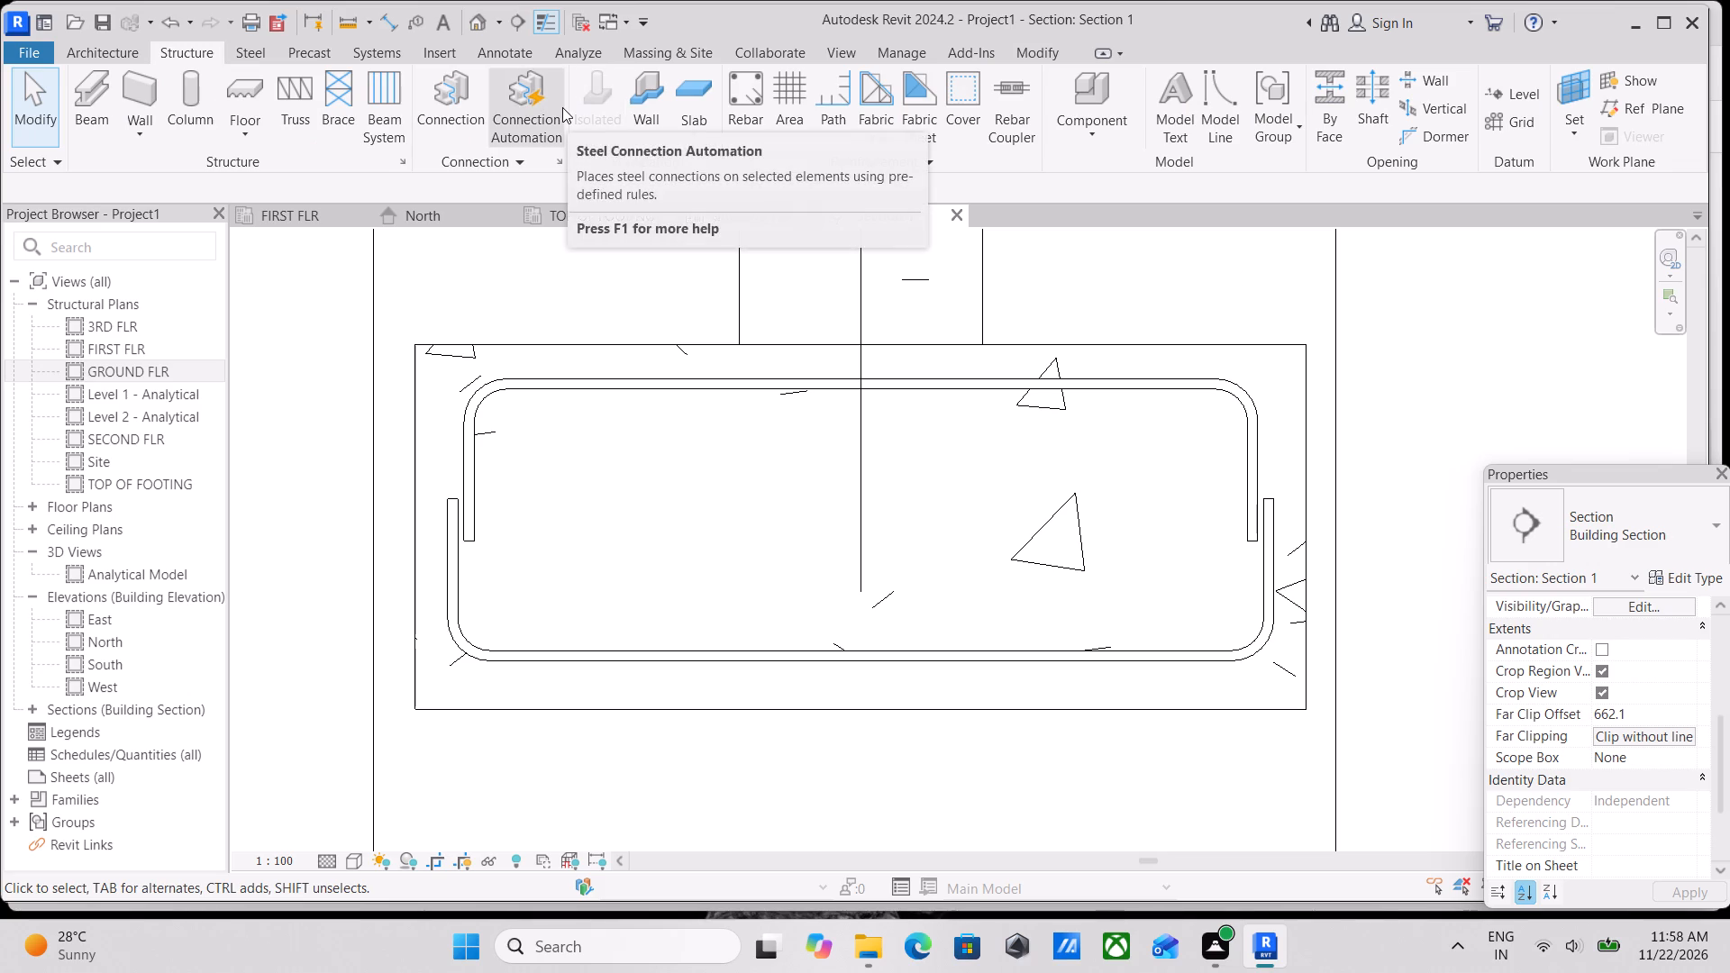
Open the default 3D view and set its visual style to Shaded.
click(477, 31)
scroll(933, 555, up, 2)
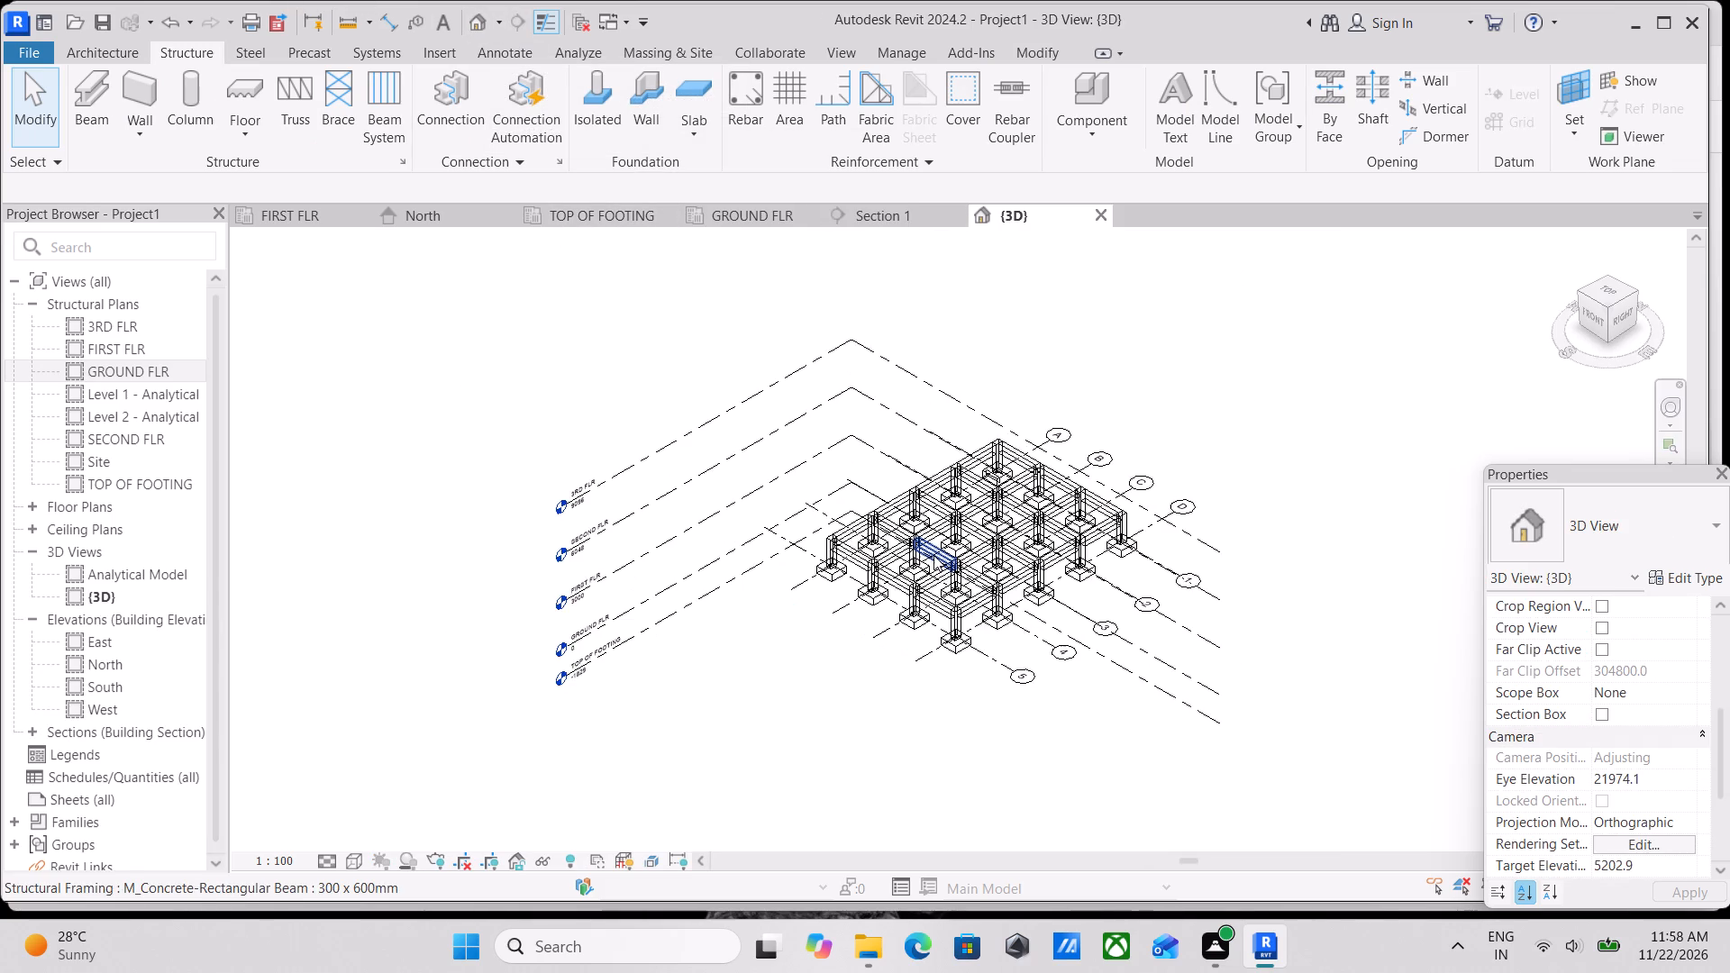
scroll(755, 667, up, 2)
click(357, 864)
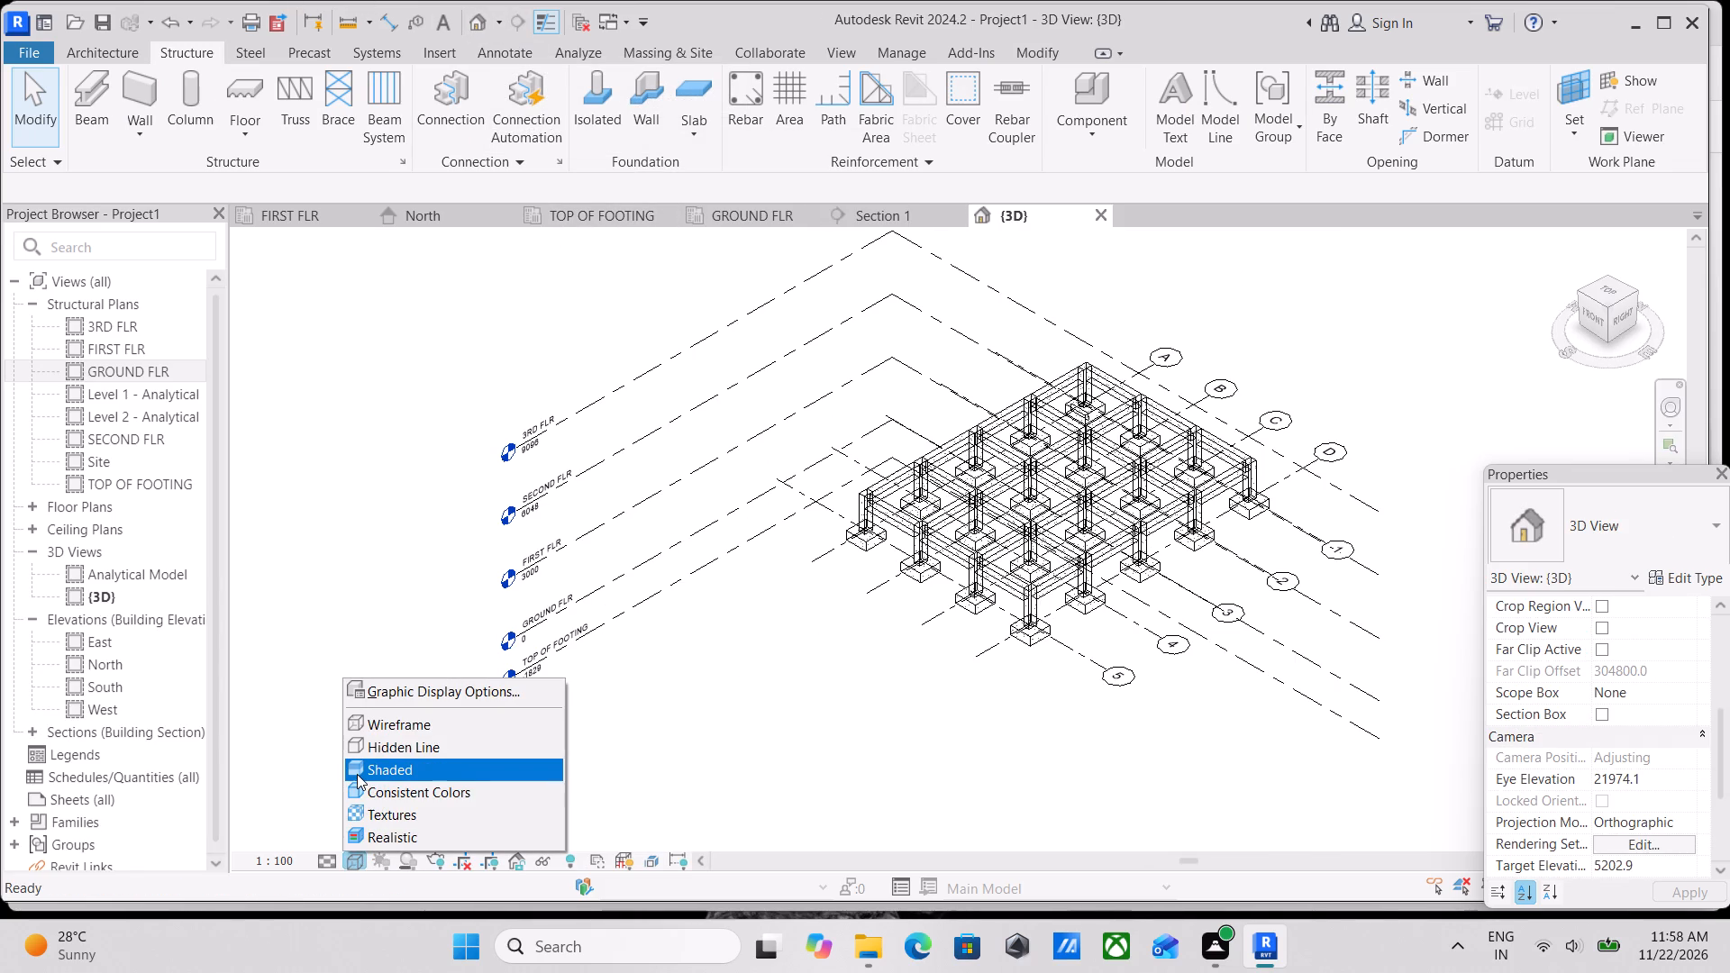
click(357, 774)
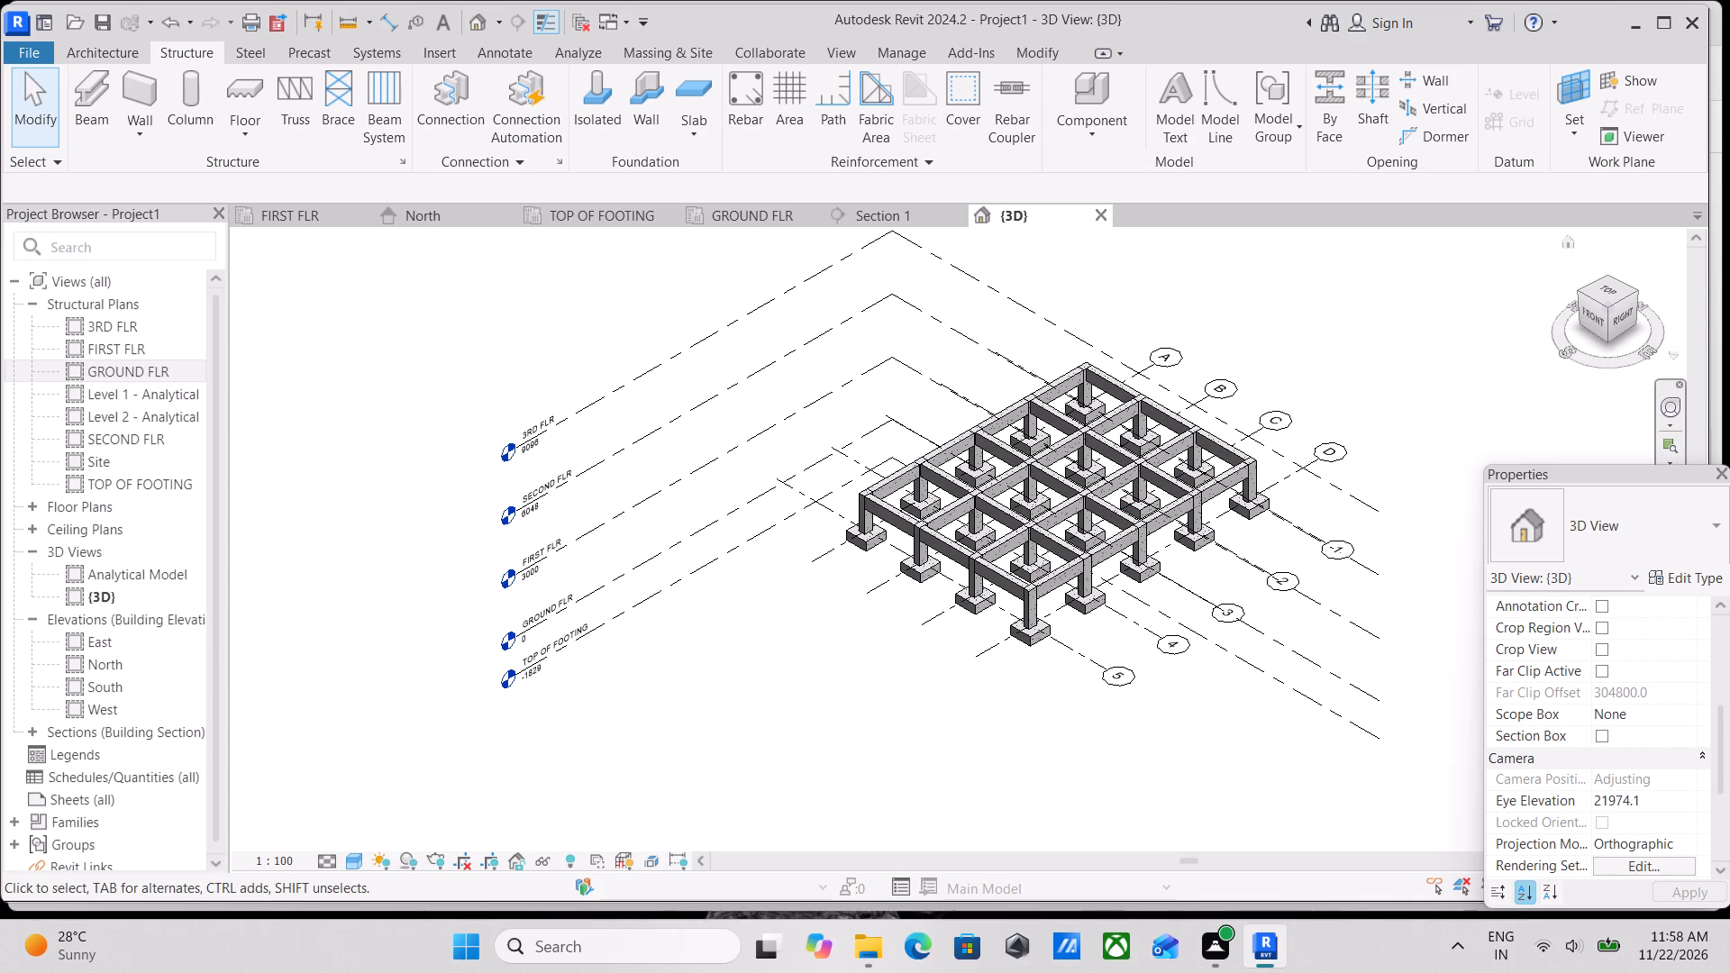
Examine the 3D structure from the front, from the front-right corner and from the top.
click(1590, 313)
scroll(1164, 664, up, 3)
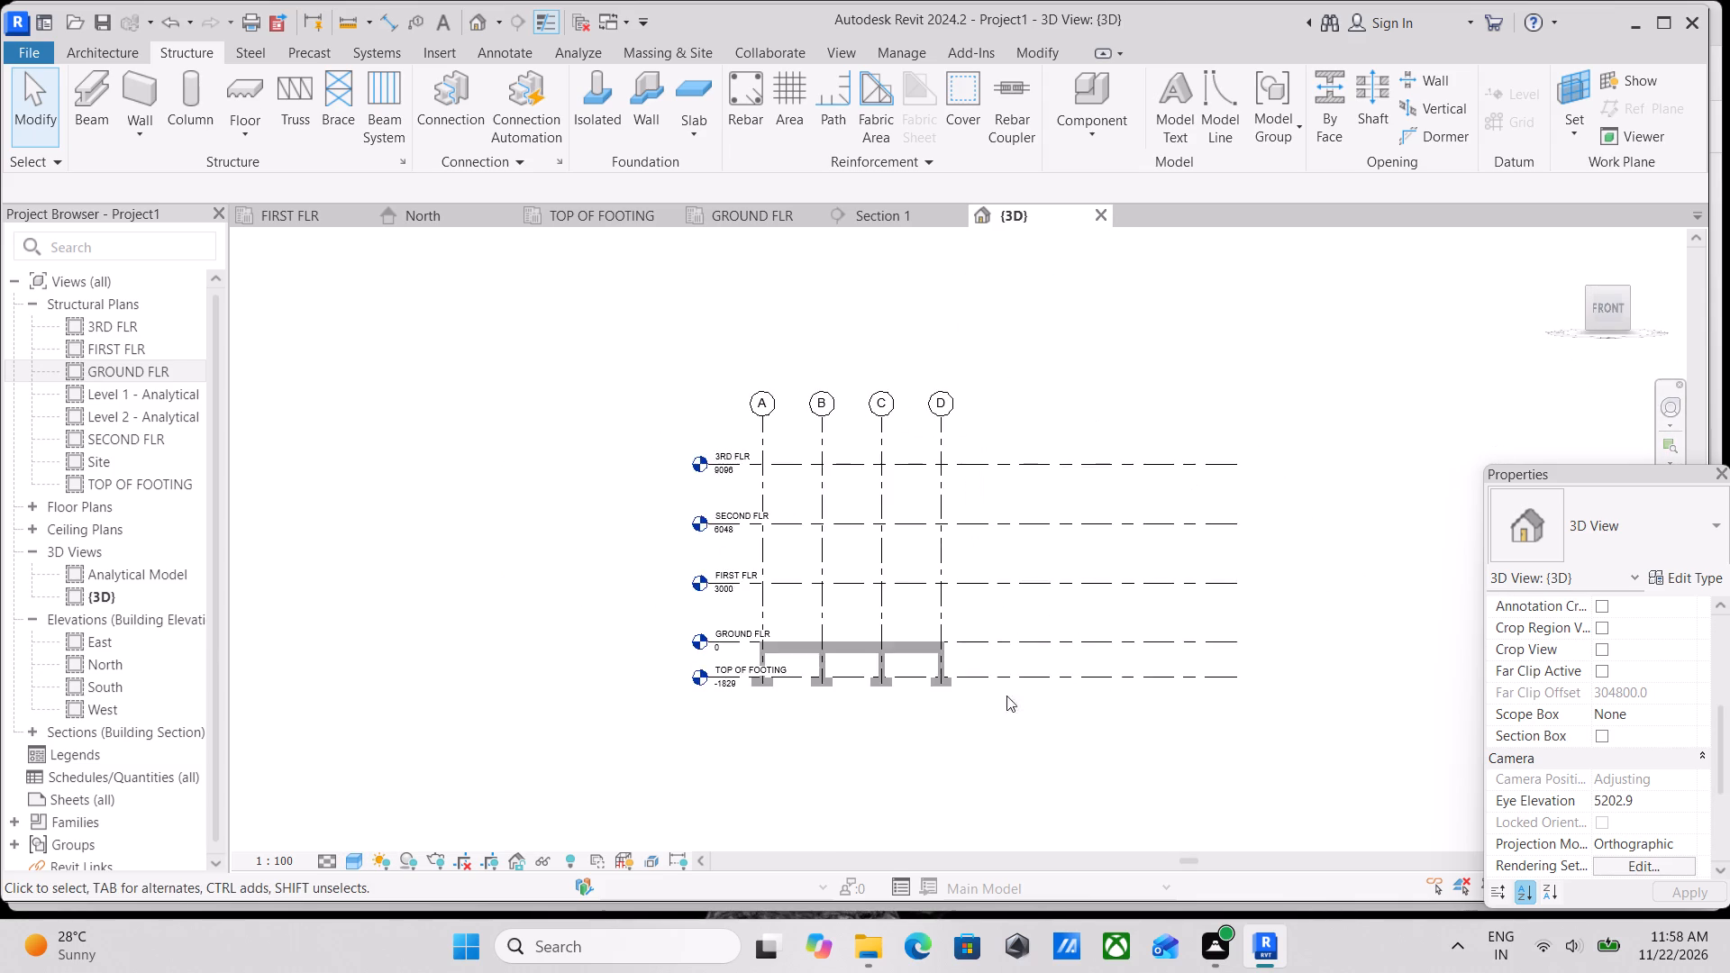
scroll(874, 684, up, 7)
middle_drag(711, 644, 943, 734)
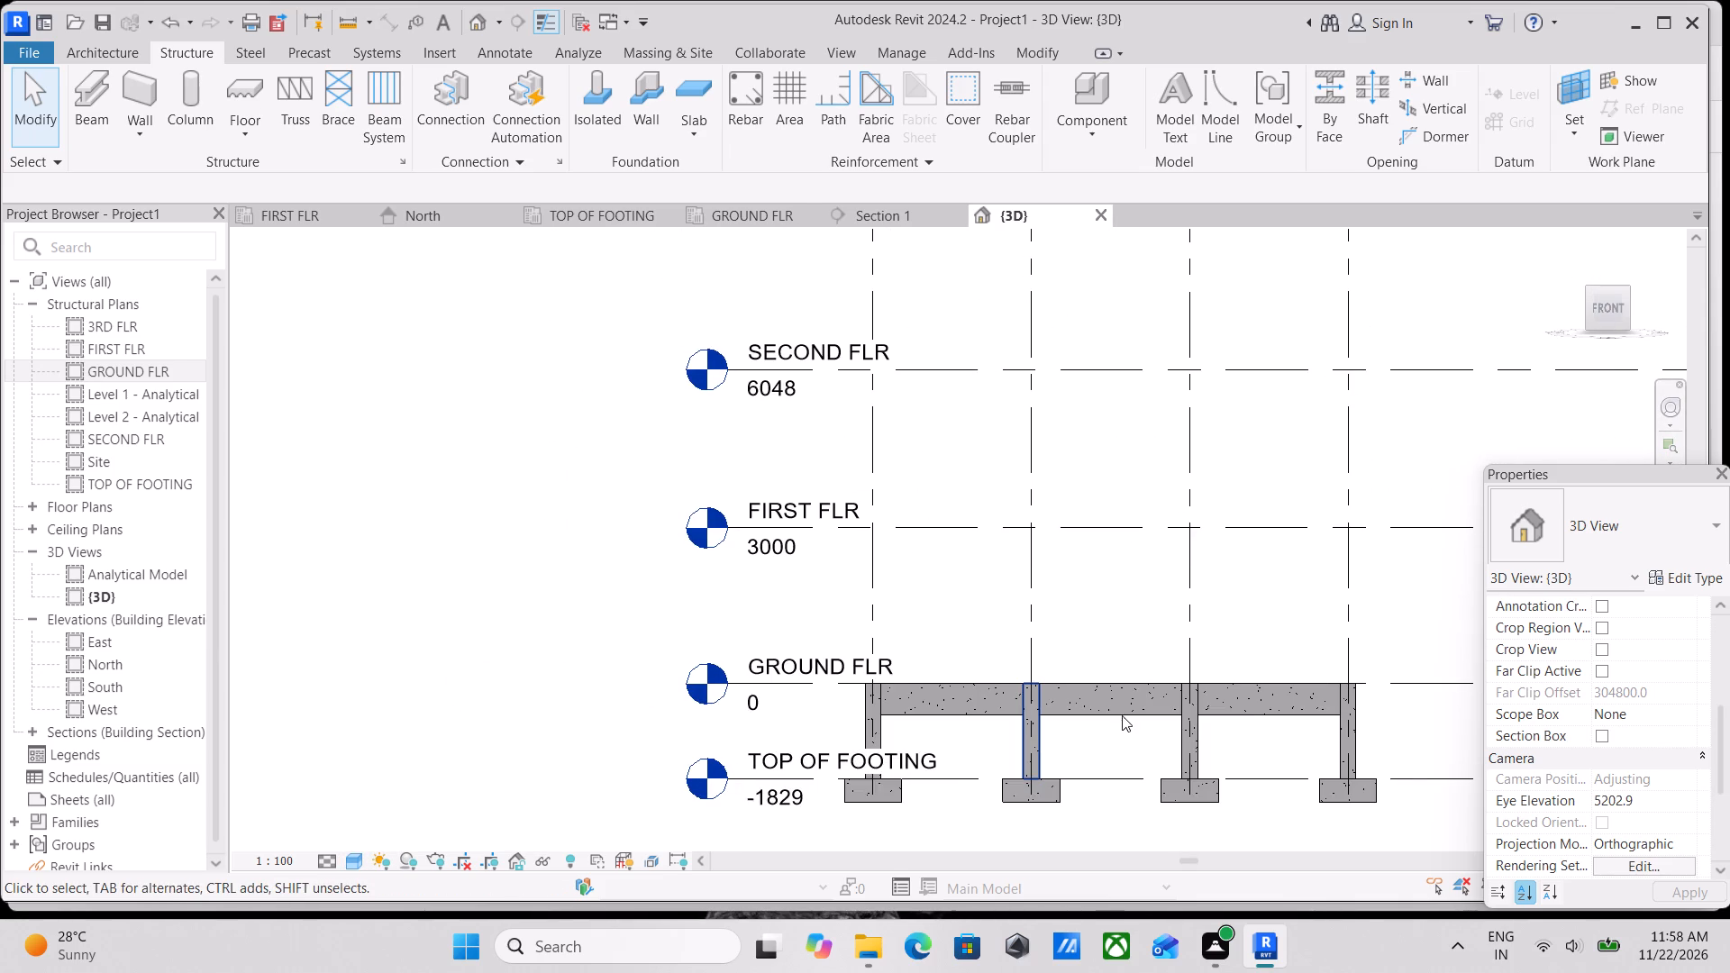
shift+middle_drag(1148, 741, 1002, 810)
middle_drag(1162, 729, 909, 743)
middle_drag(1151, 731, 797, 754)
middle_drag(1025, 705, 1008, 744)
middle_drag(1009, 746, 1047, 787)
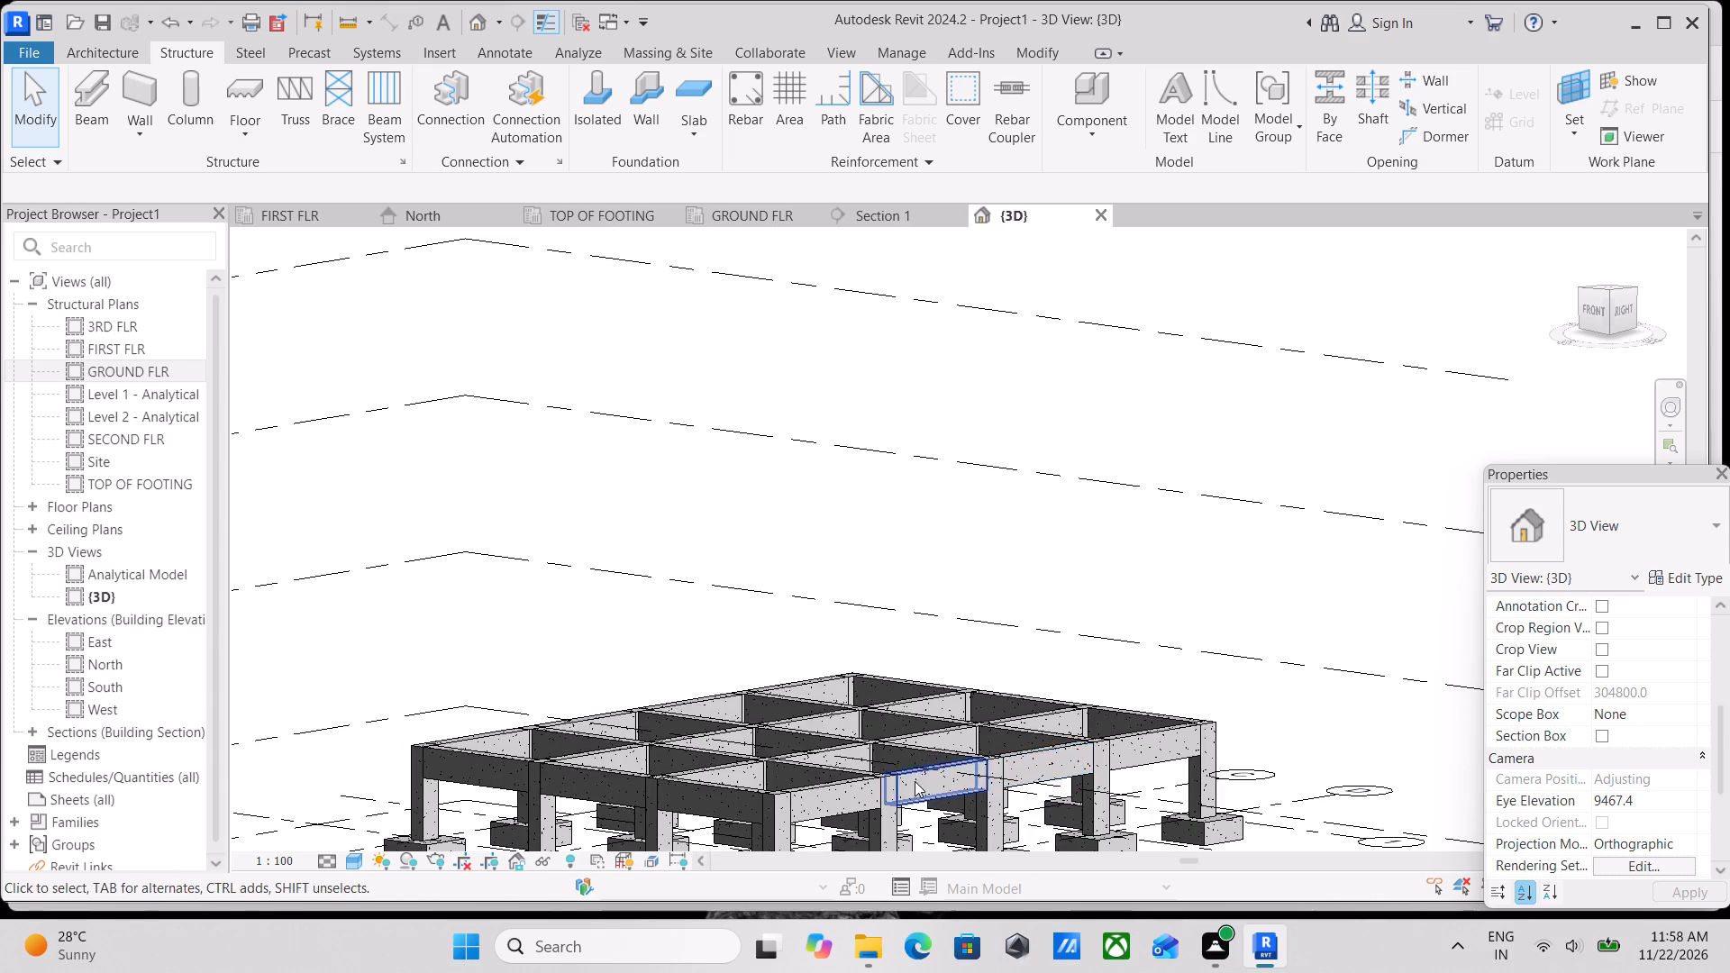
middle_drag(926, 795, 1054, 887)
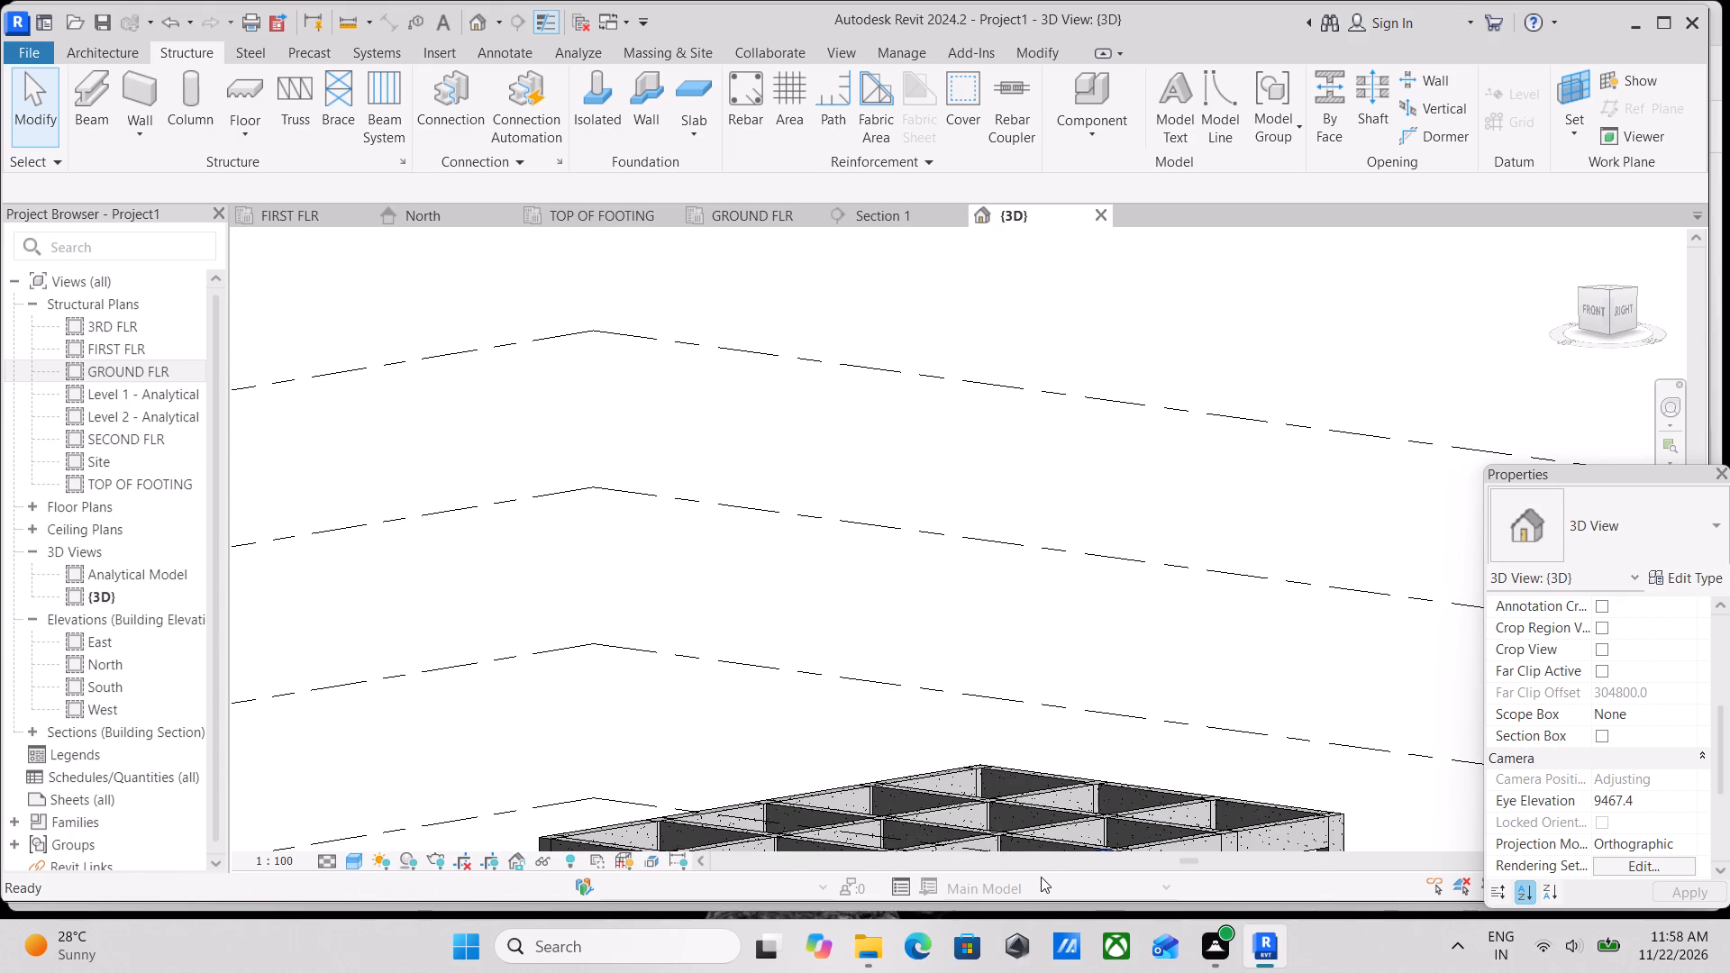
scroll(1041, 877, up, 2)
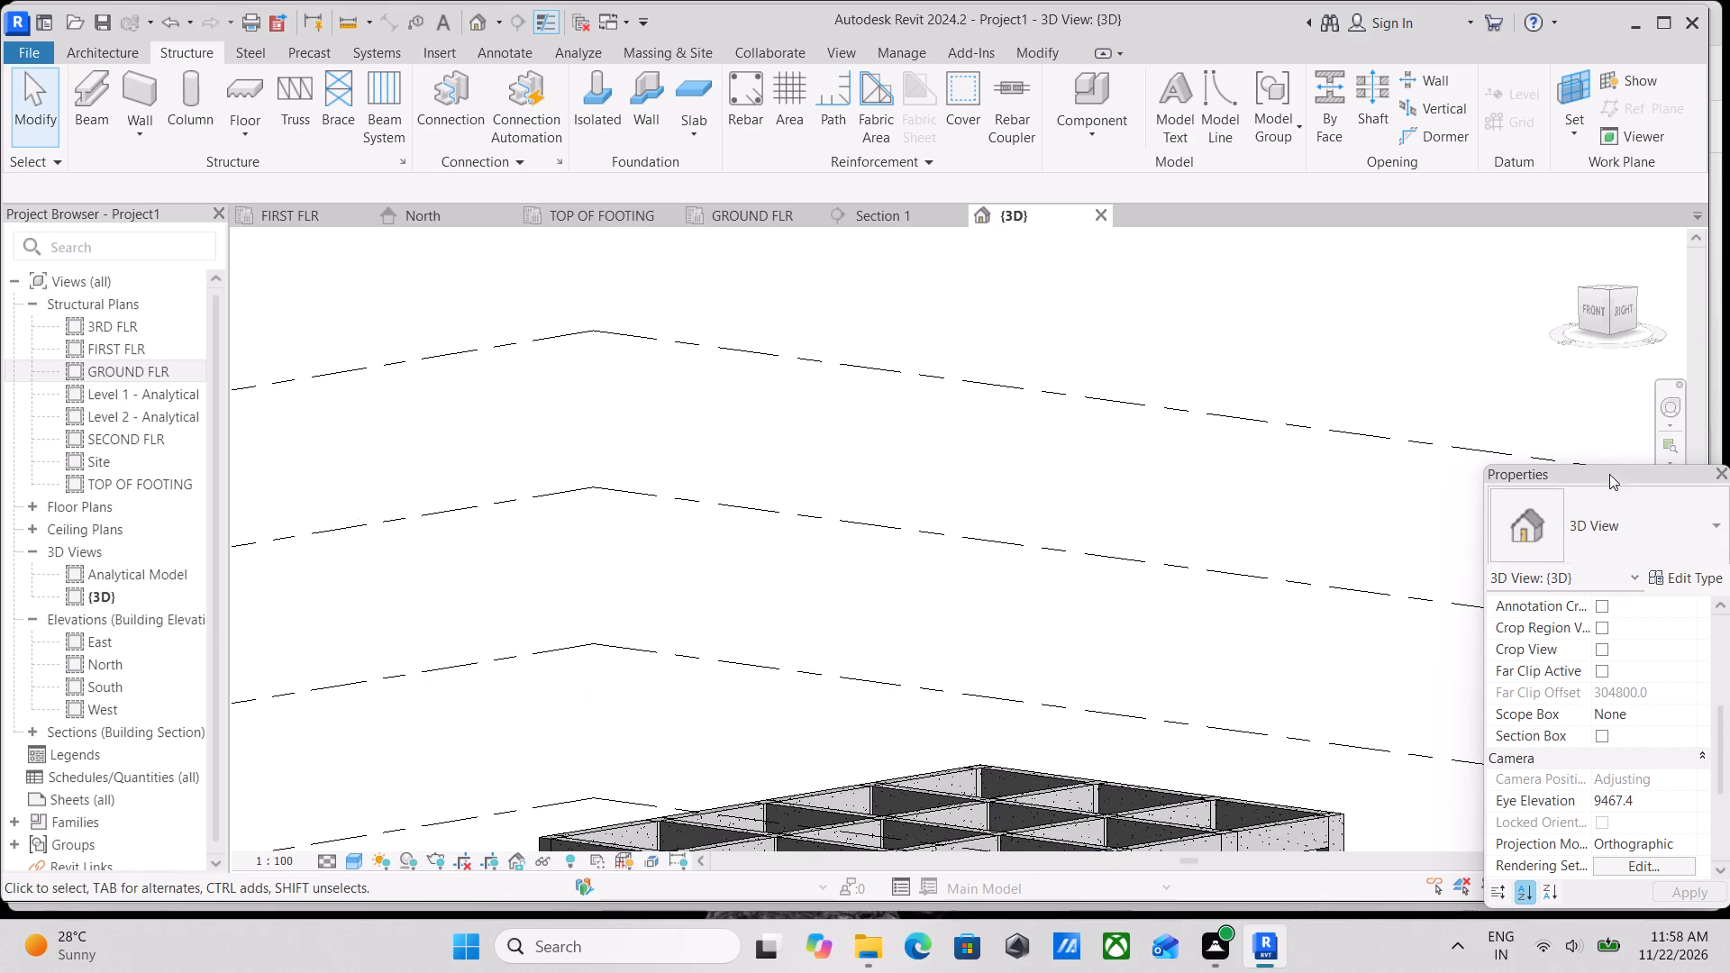
click(1610, 290)
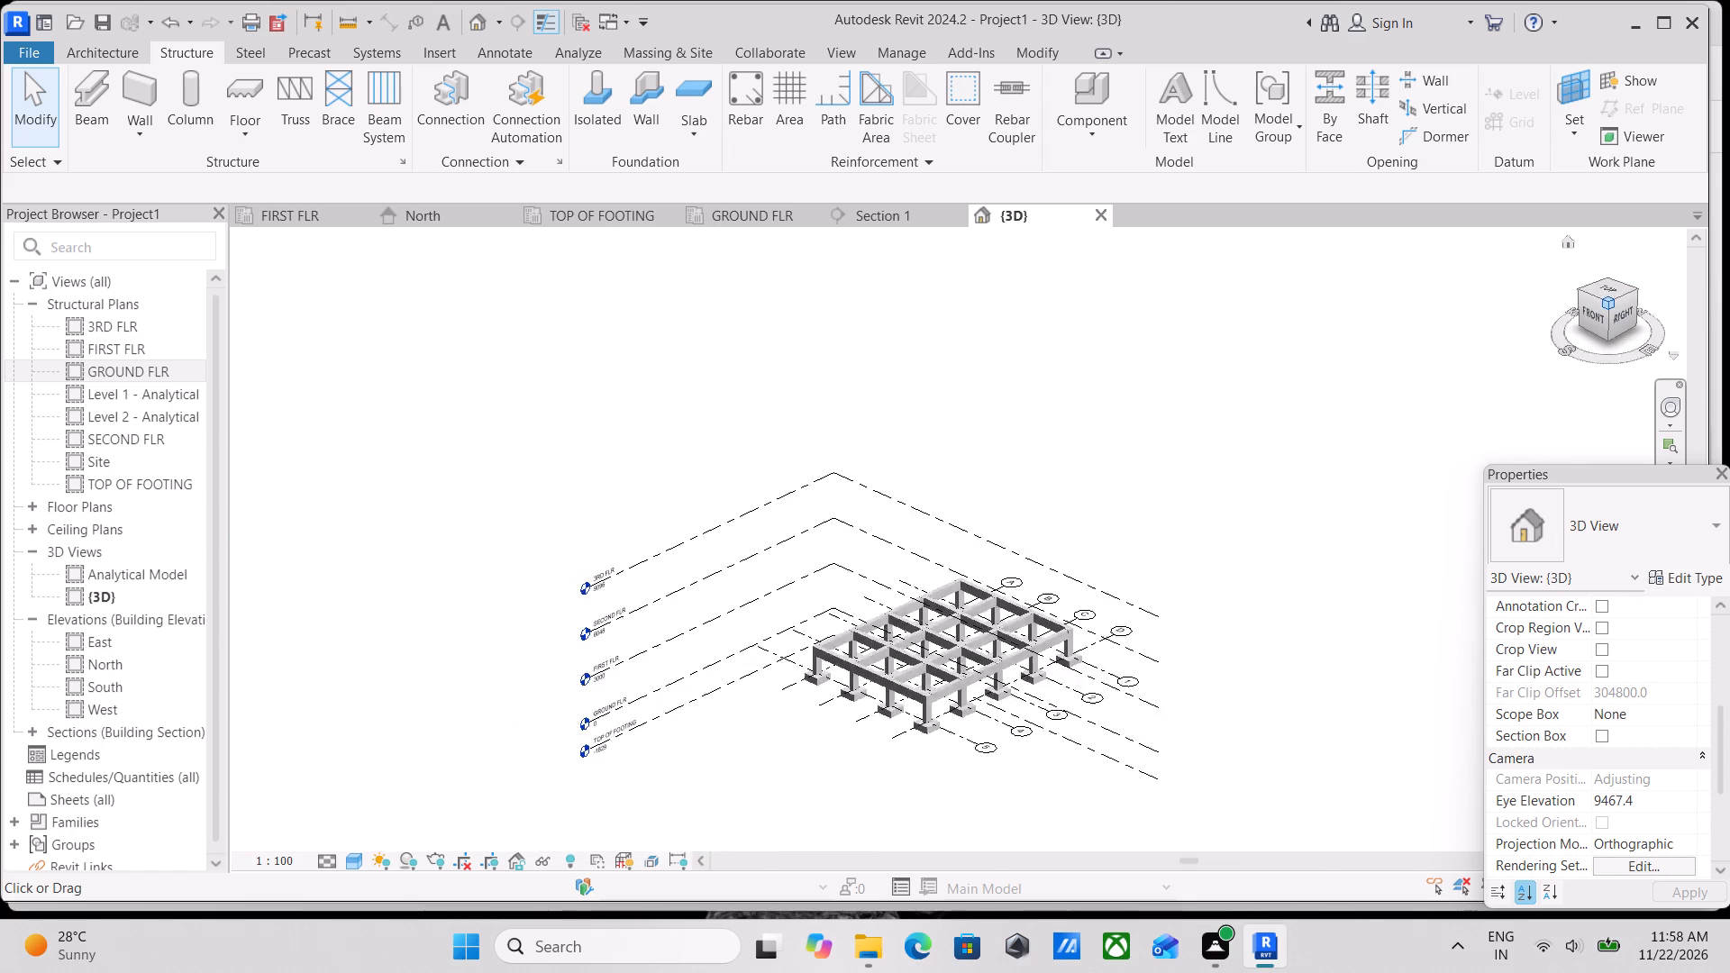
click(1610, 286)
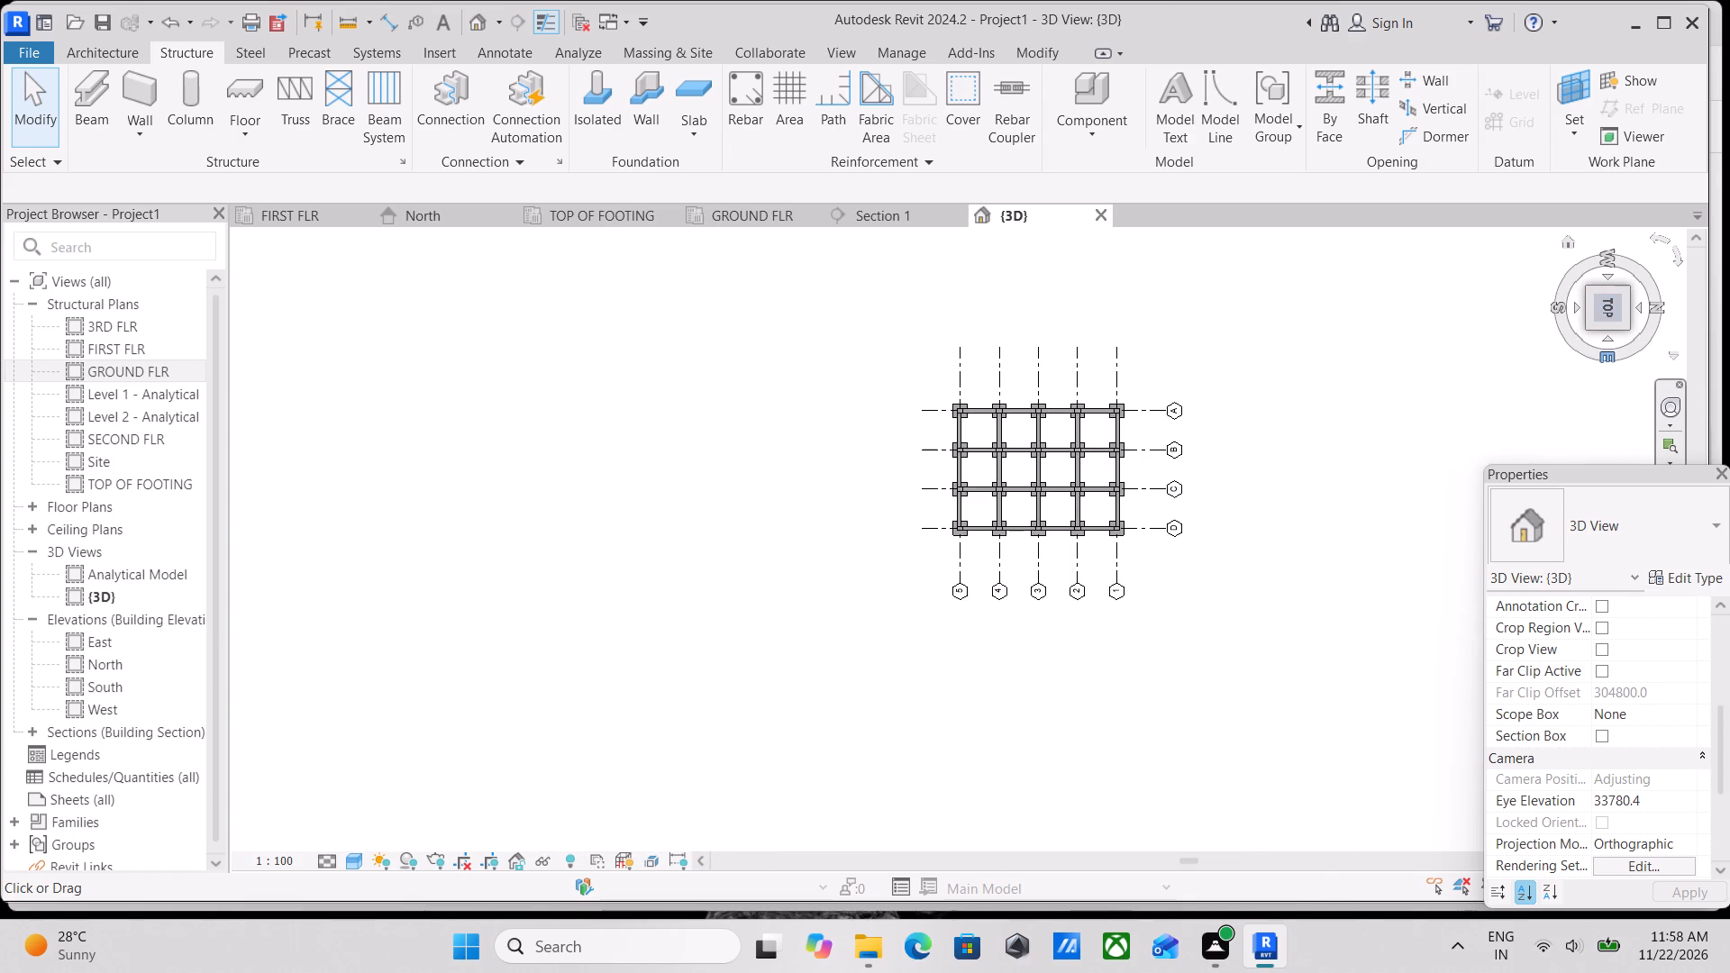
scroll(934, 465, up, 6)
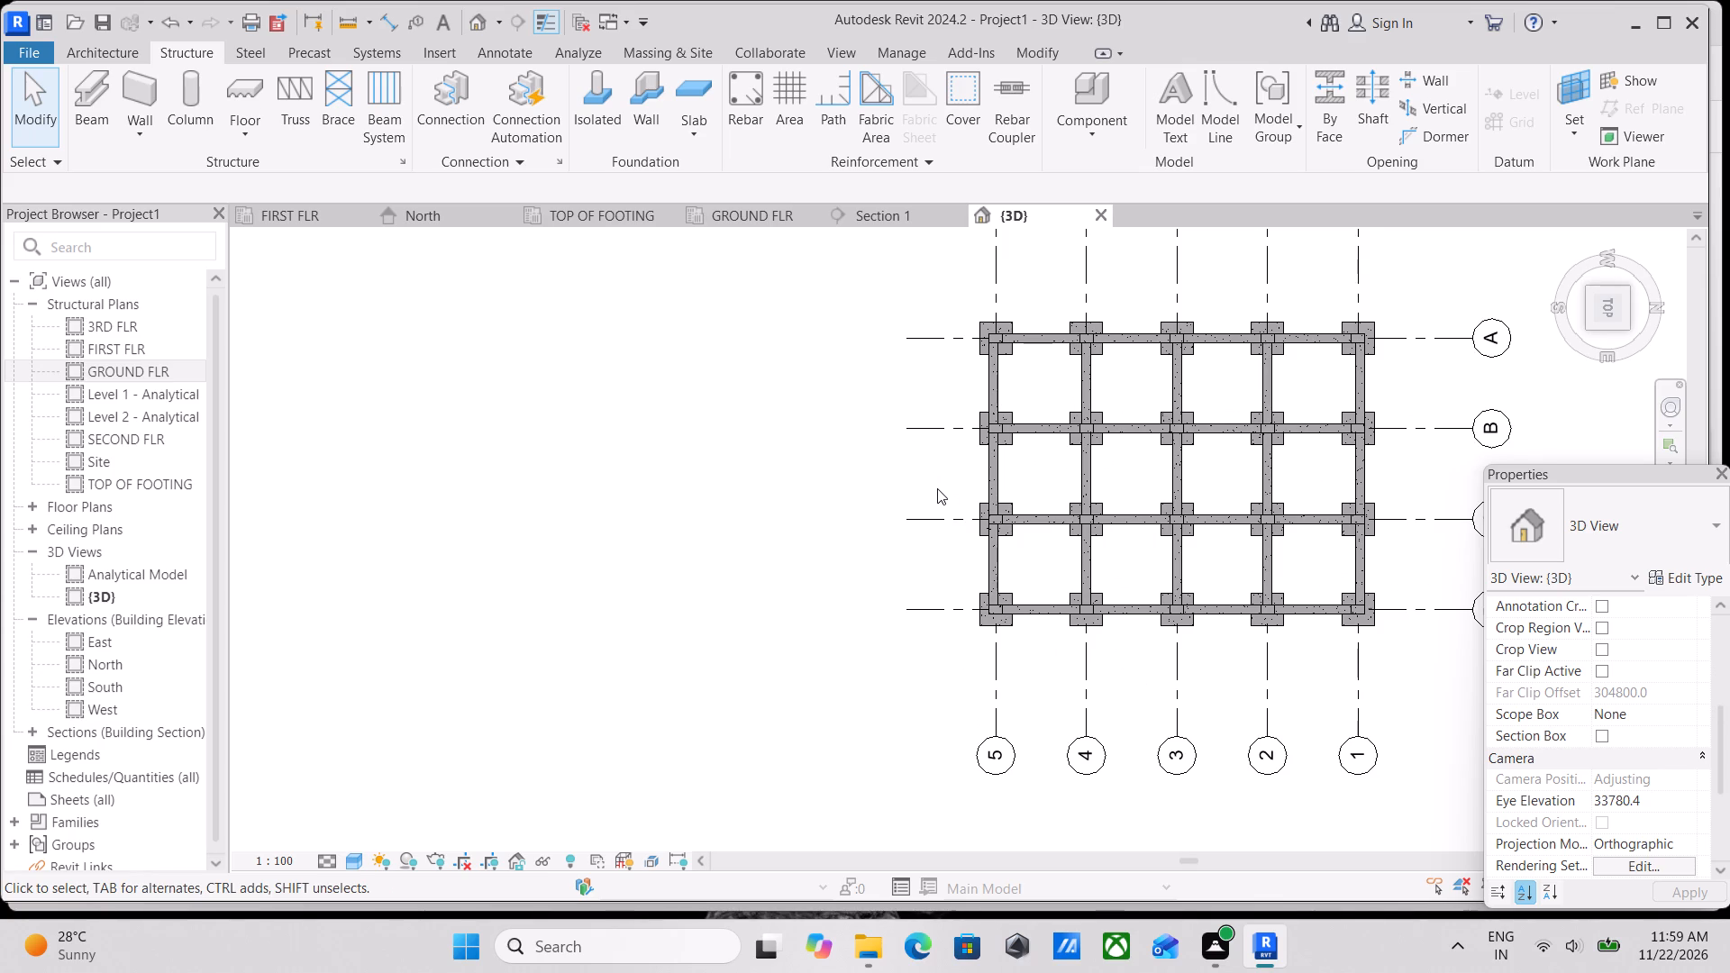
middle_drag(1024, 475, 960, 504)
middle_drag(1115, 452, 920, 541)
middle_drag(1061, 494, 897, 522)
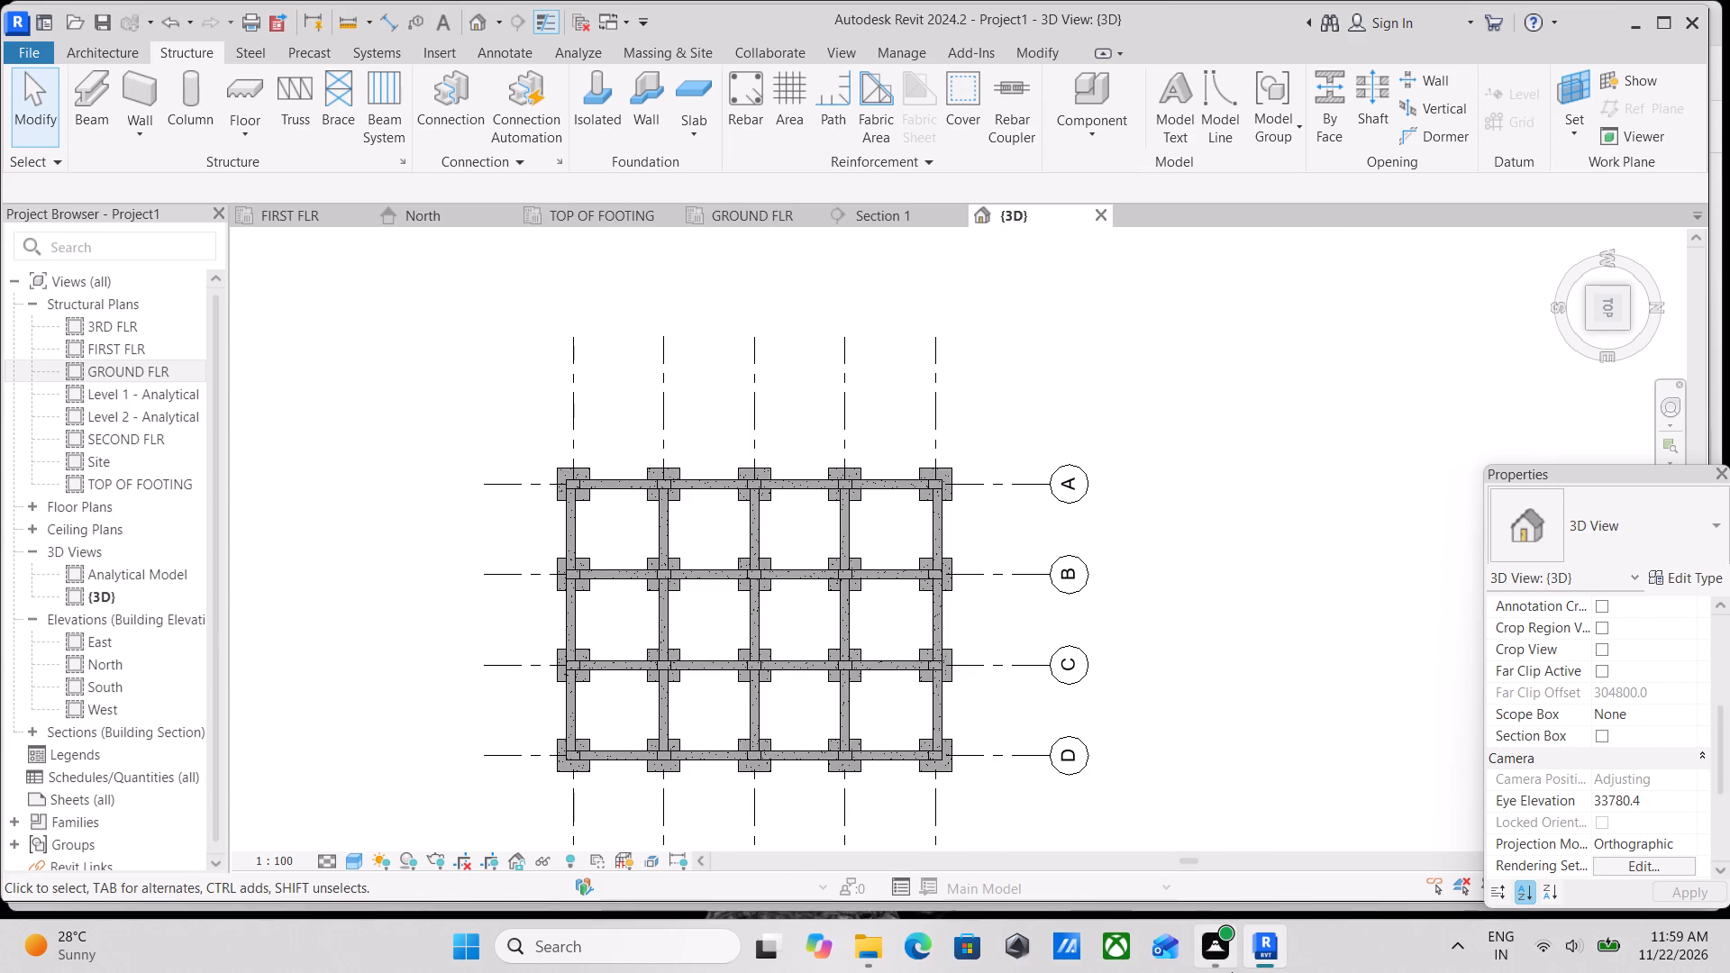
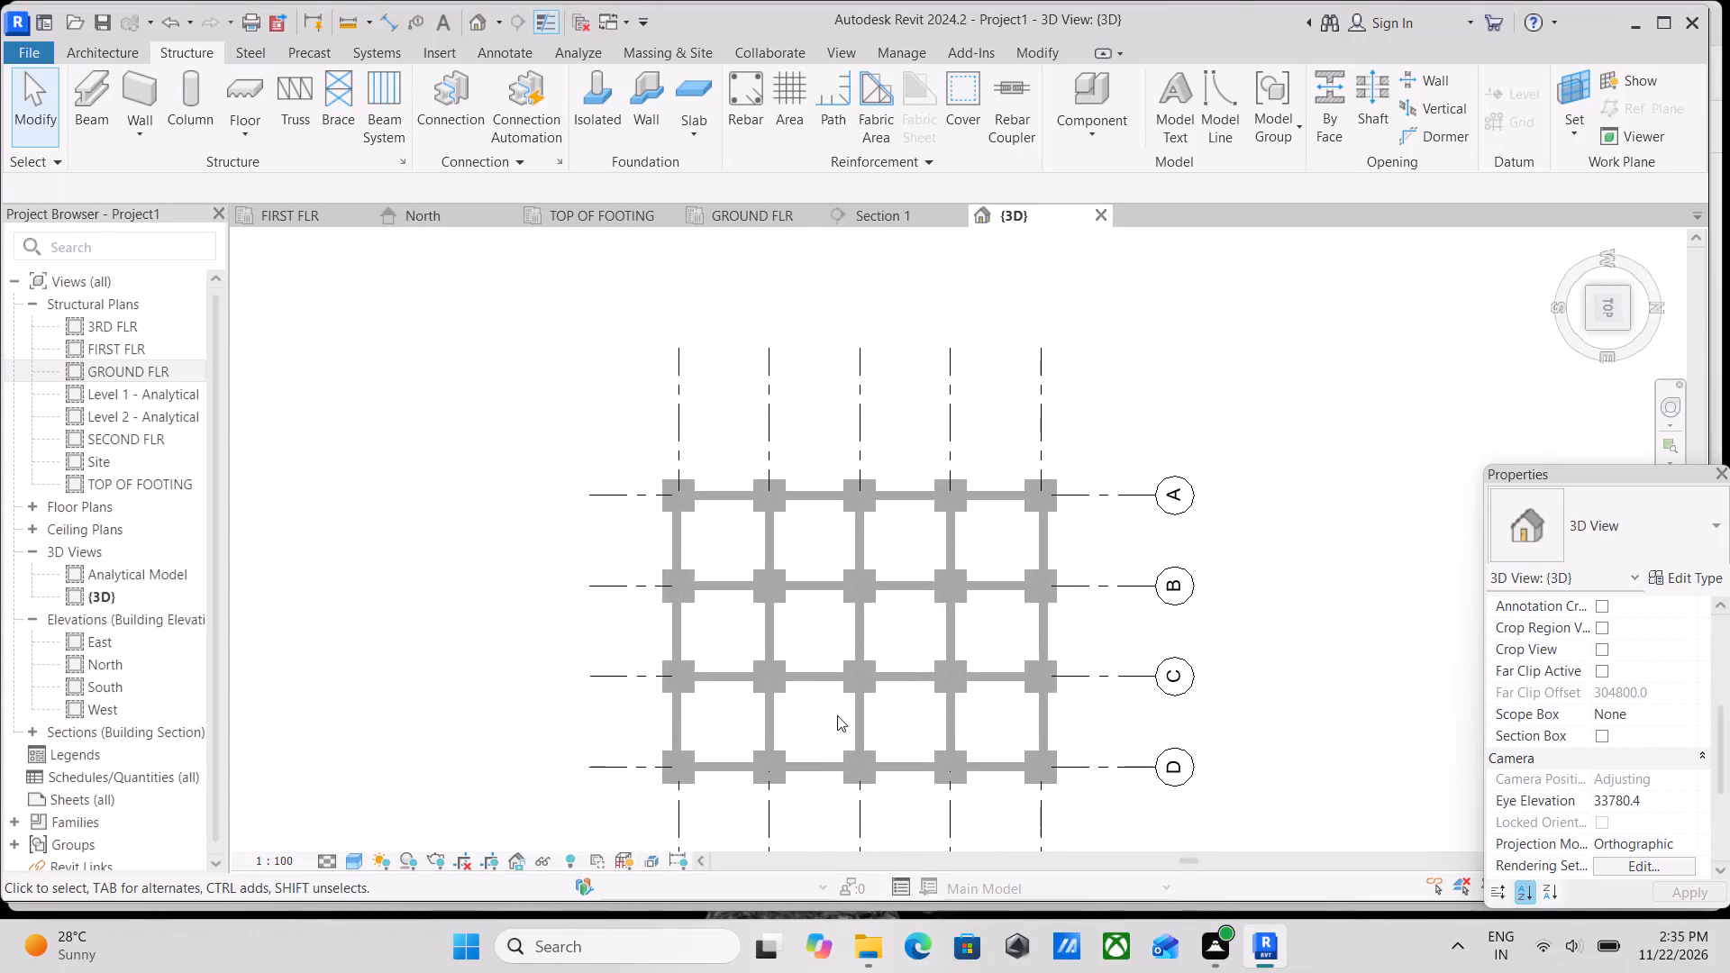
Examine the footing and beam layout across the grids from the top in the 3D view.
middle_drag(858, 726, 1252, 878)
middle_drag(1091, 746, 1169, 873)
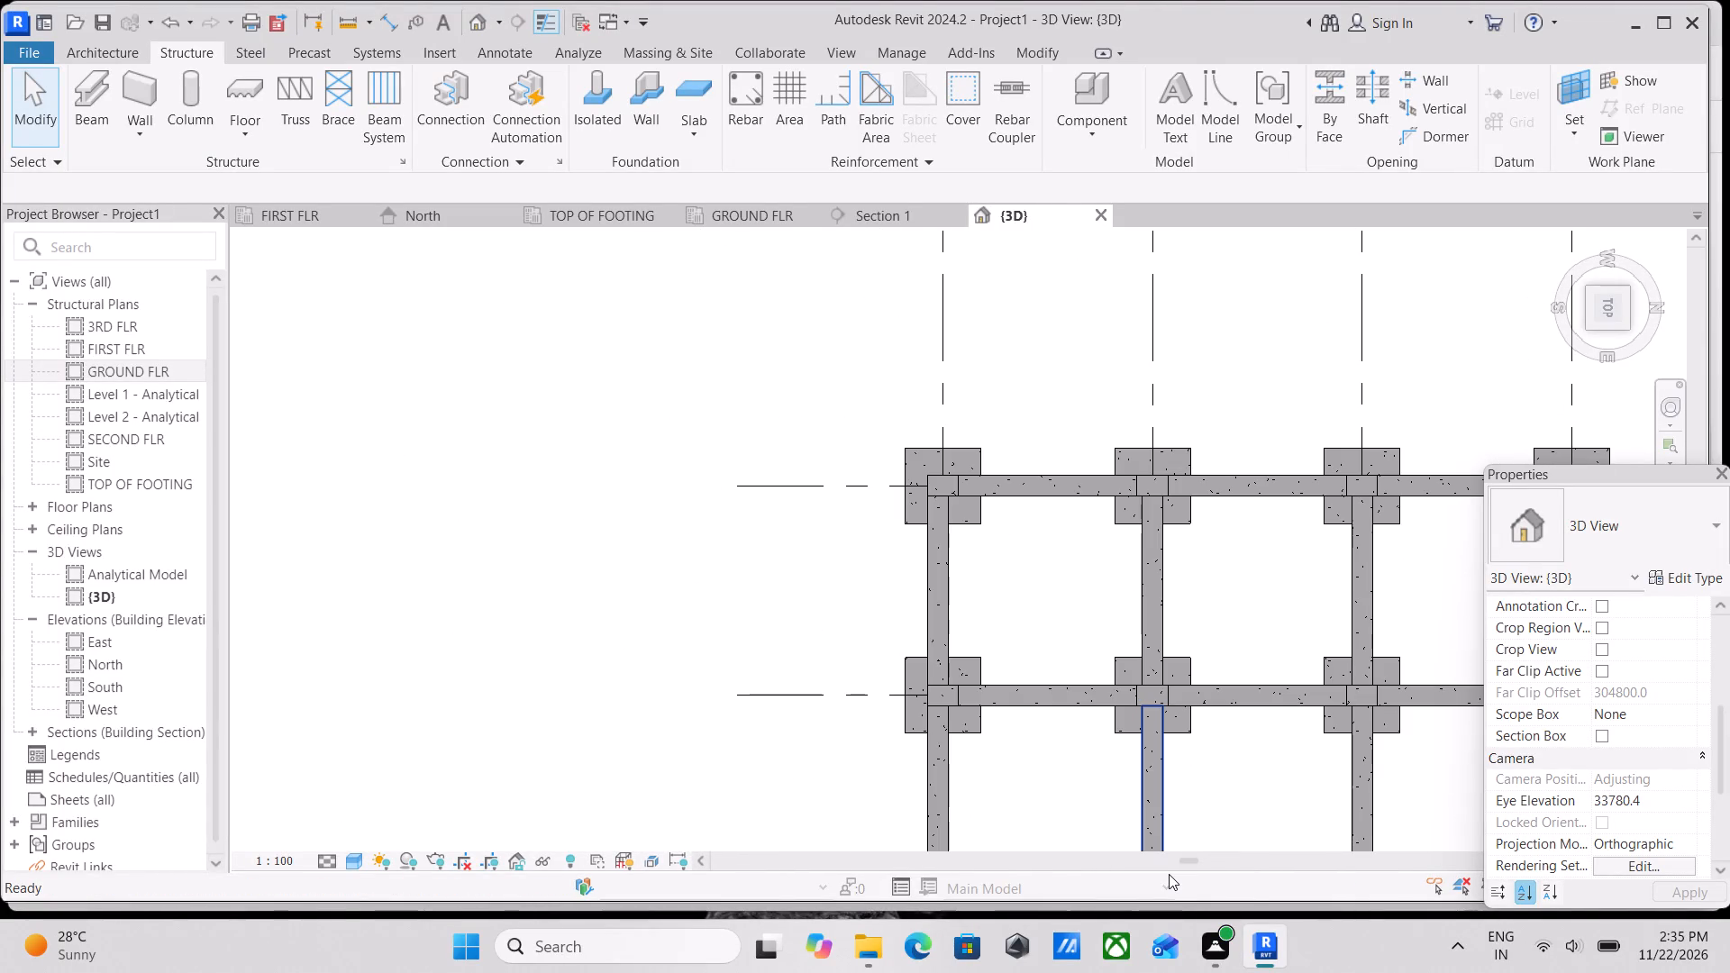
scroll(1144, 872, up, 2)
scroll(1144, 886, down, 6)
scroll(1204, 828, down, 2)
scroll(1204, 722, down, 3)
middle_drag(1161, 659, 1063, 596)
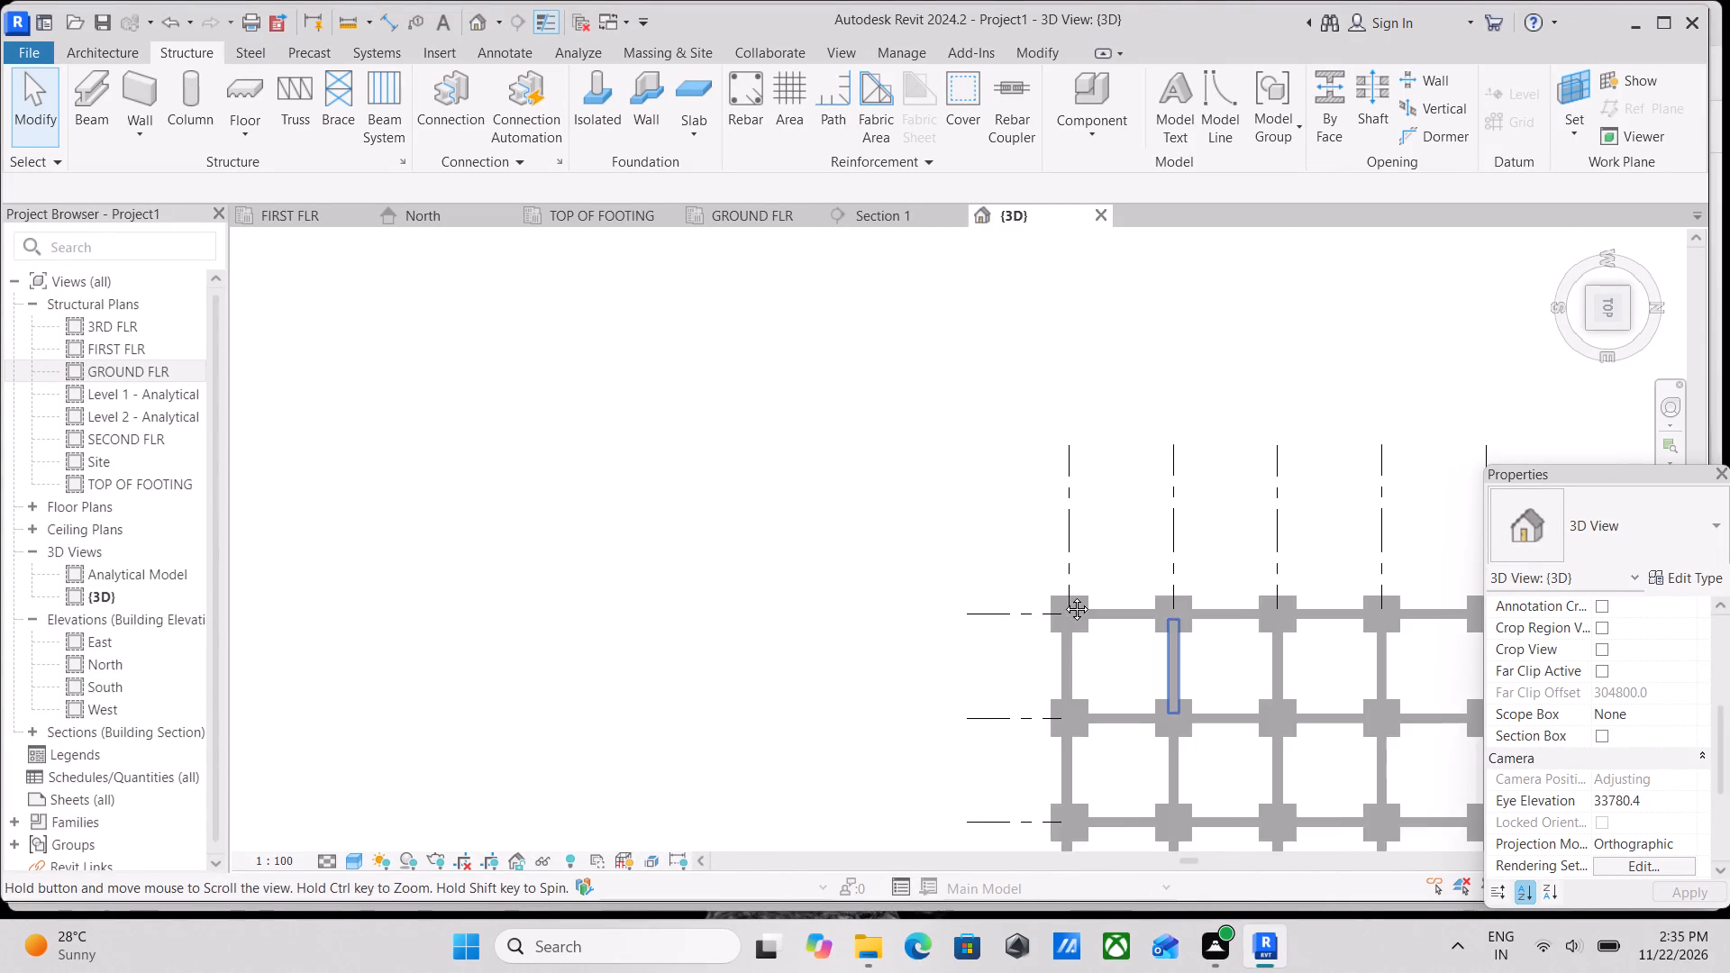
middle_drag(1063, 596, 995, 536)
middle_drag(1179, 632, 1091, 585)
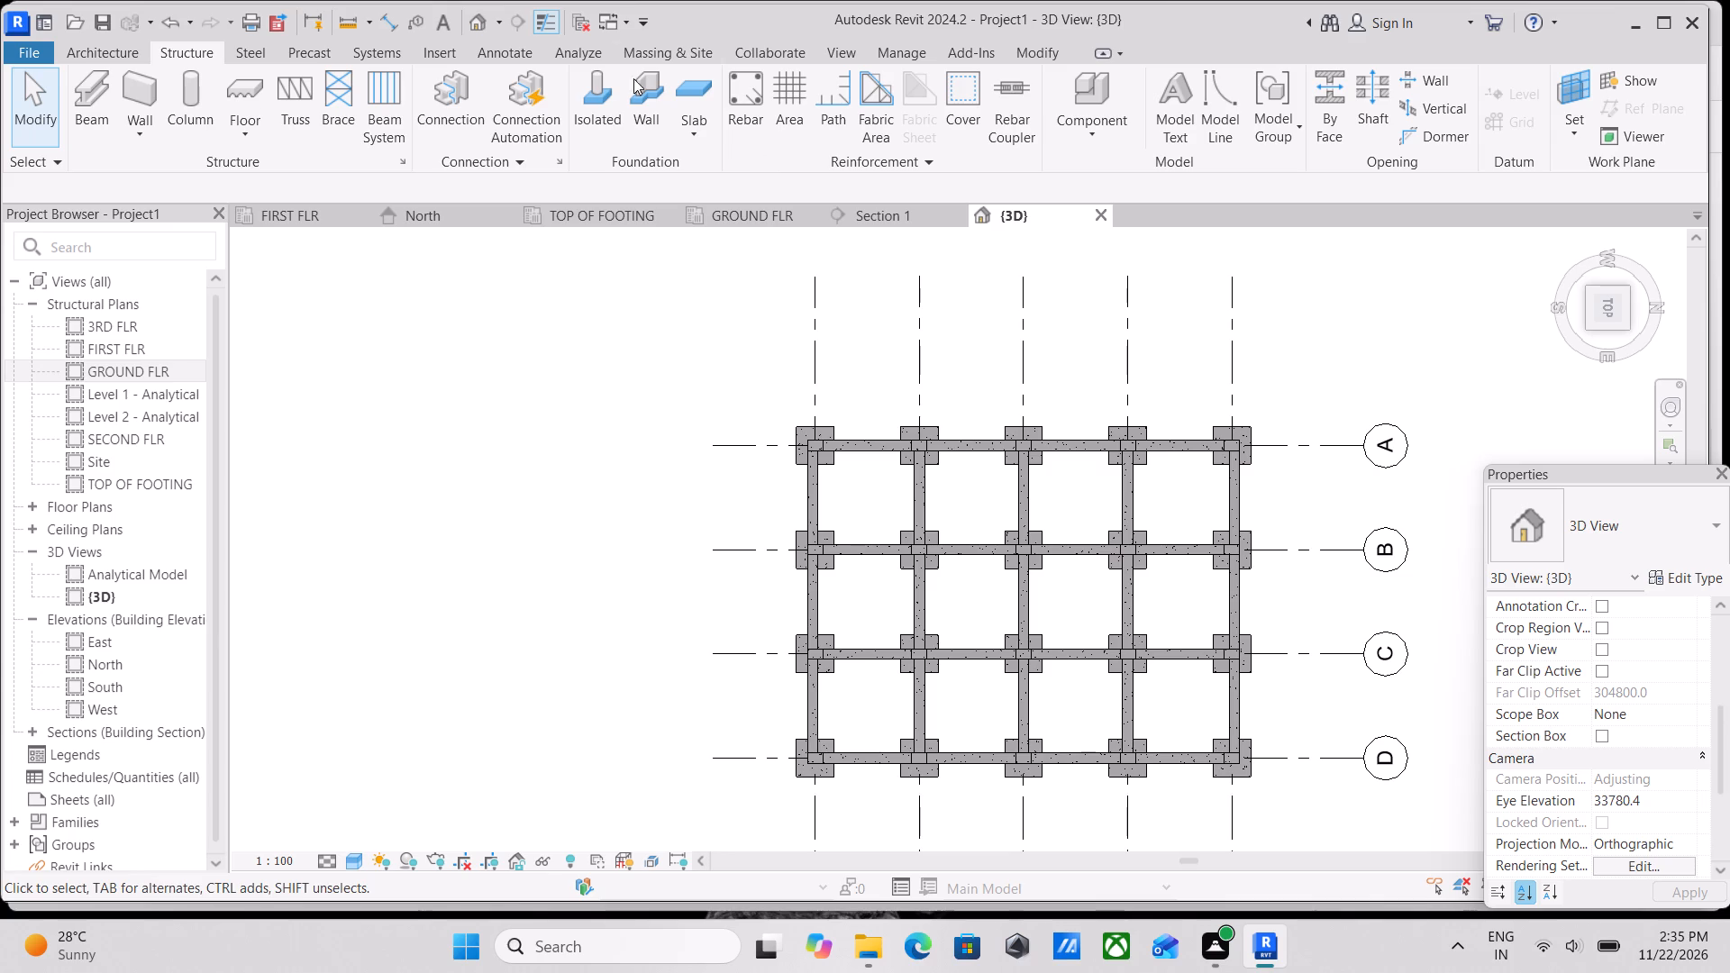
In the TOP OF FOOTING plan, extend the section's far clip offset to about 910 mm, past the footing's far edge.
click(587, 210)
scroll(888, 754, up, 3)
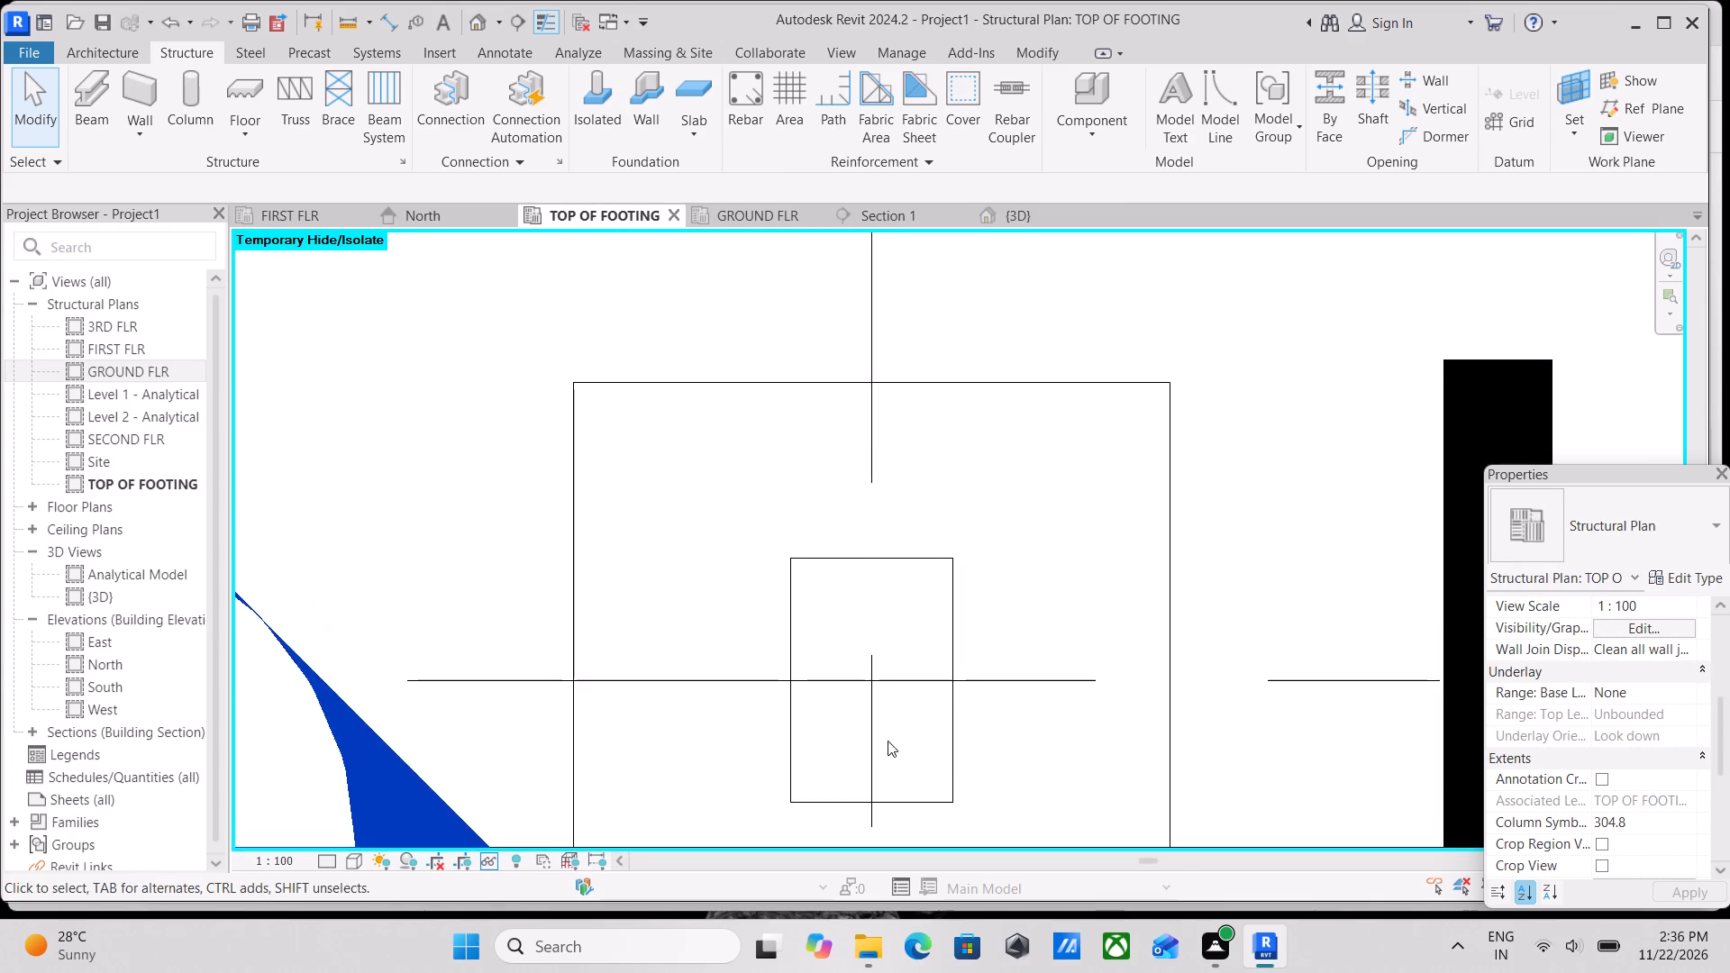
scroll(888, 700, down, 9)
middle_drag(897, 683, 910, 645)
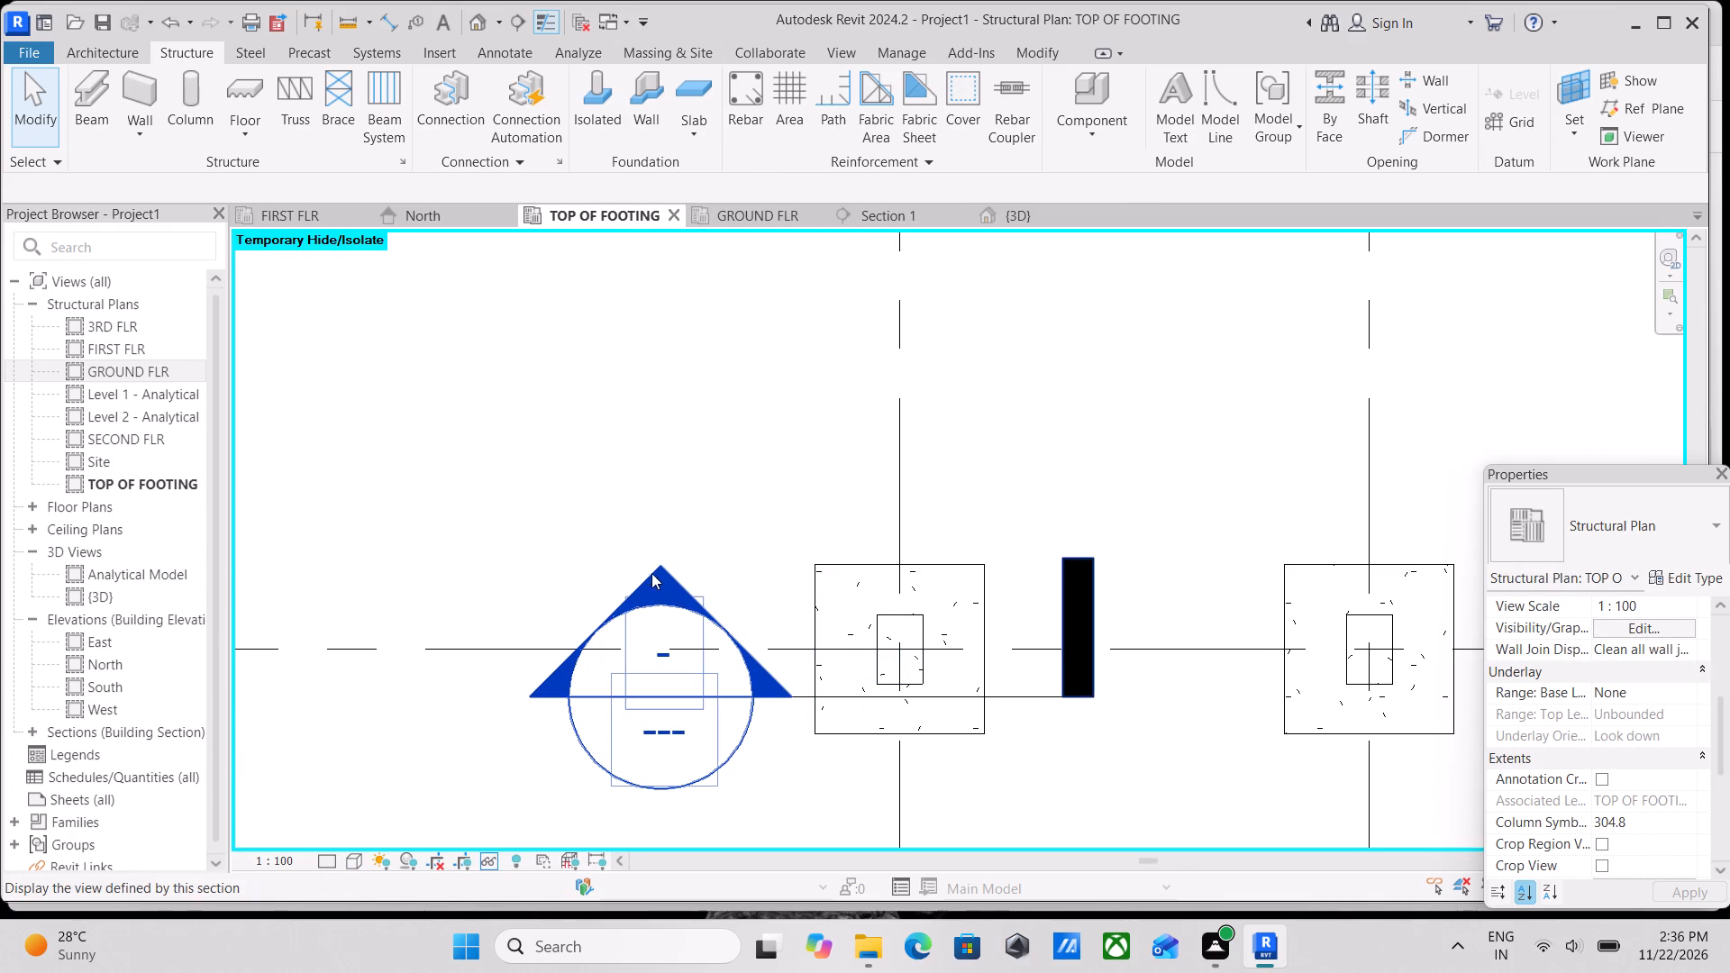
click(652, 575)
click(1037, 698)
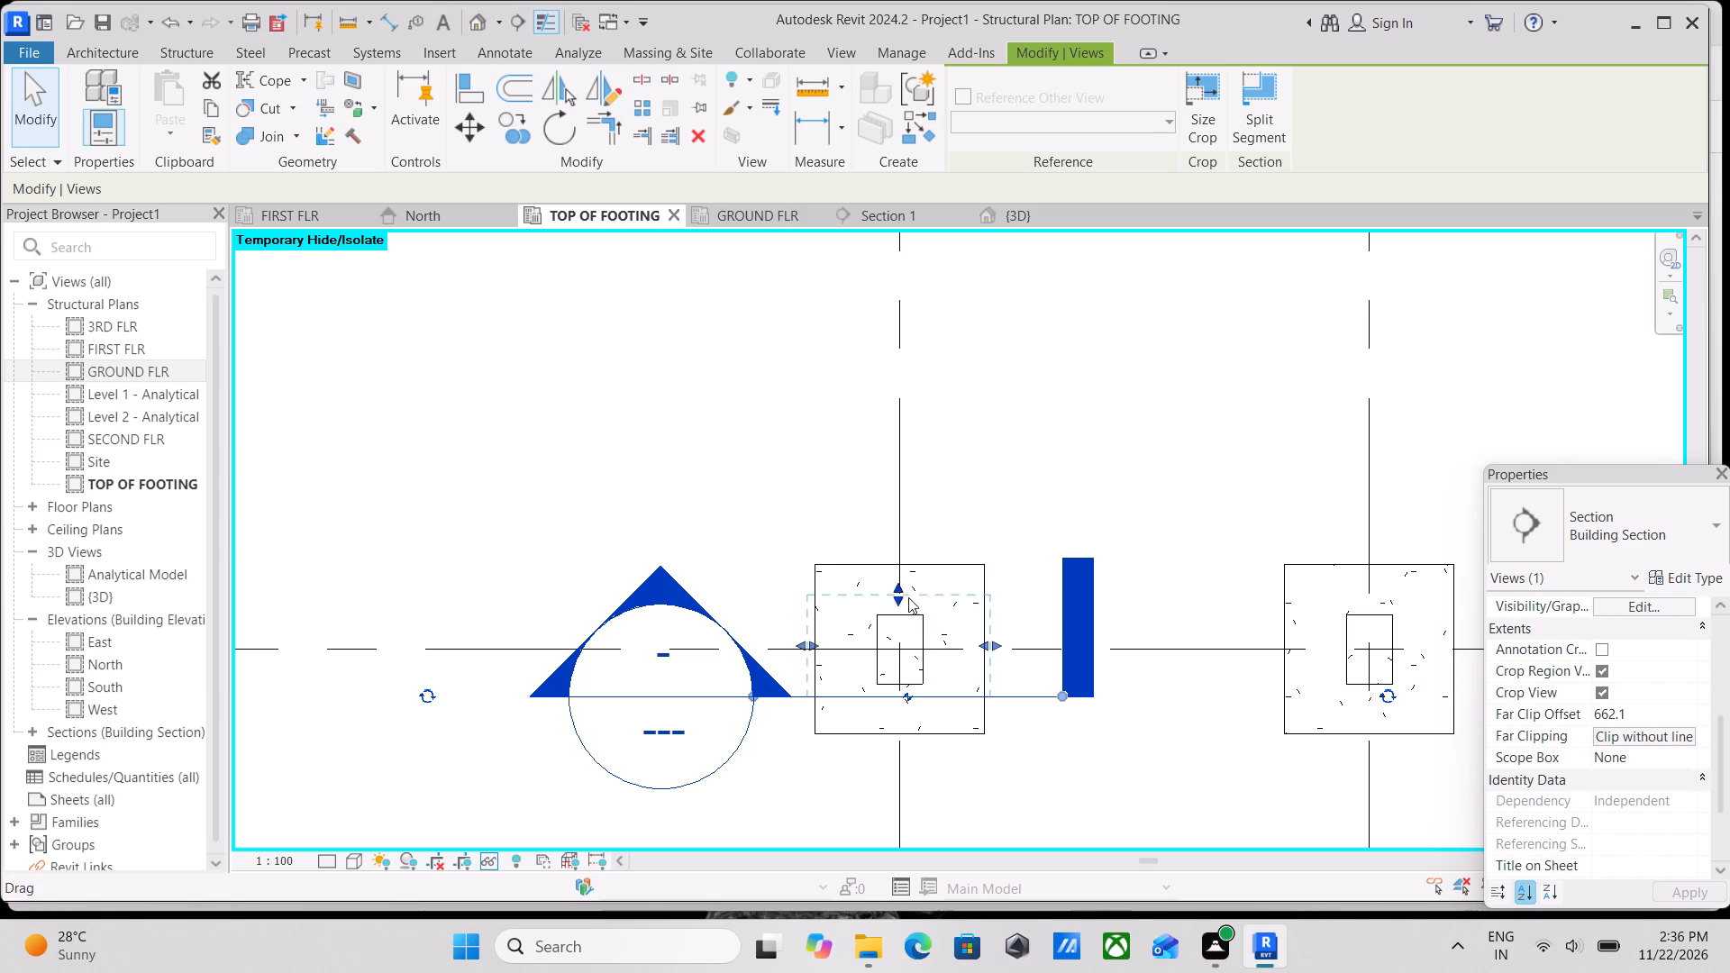
click(897, 595)
drag(905, 566, 901, 558)
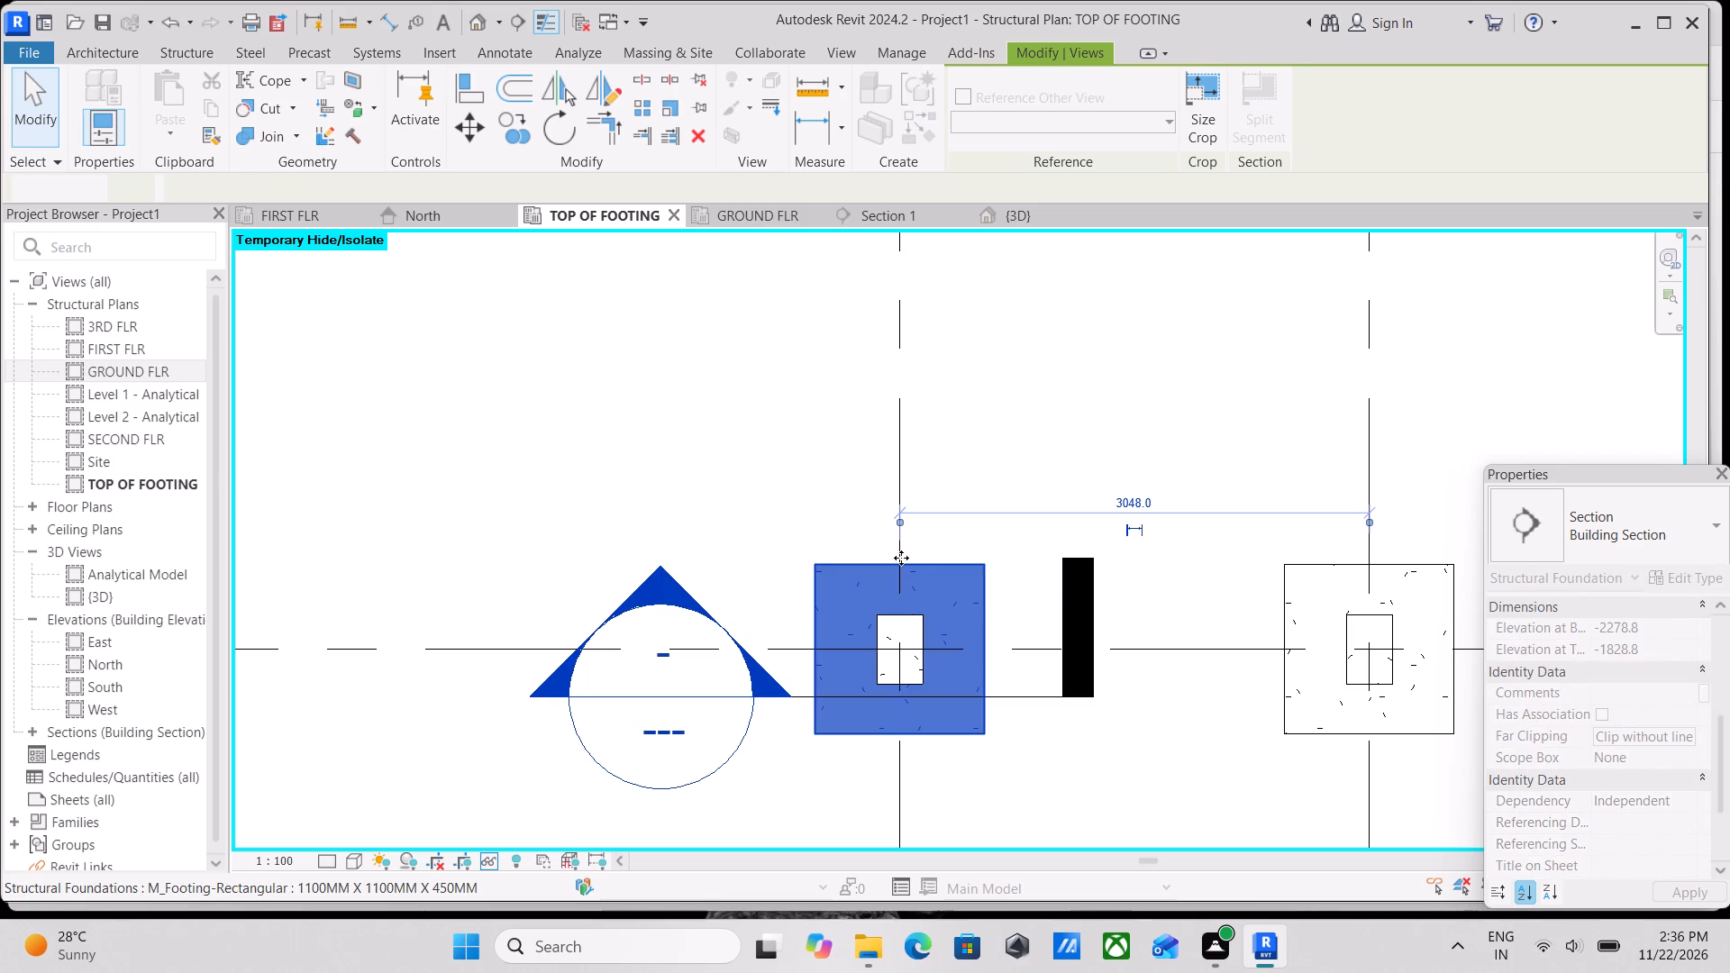
click(1022, 704)
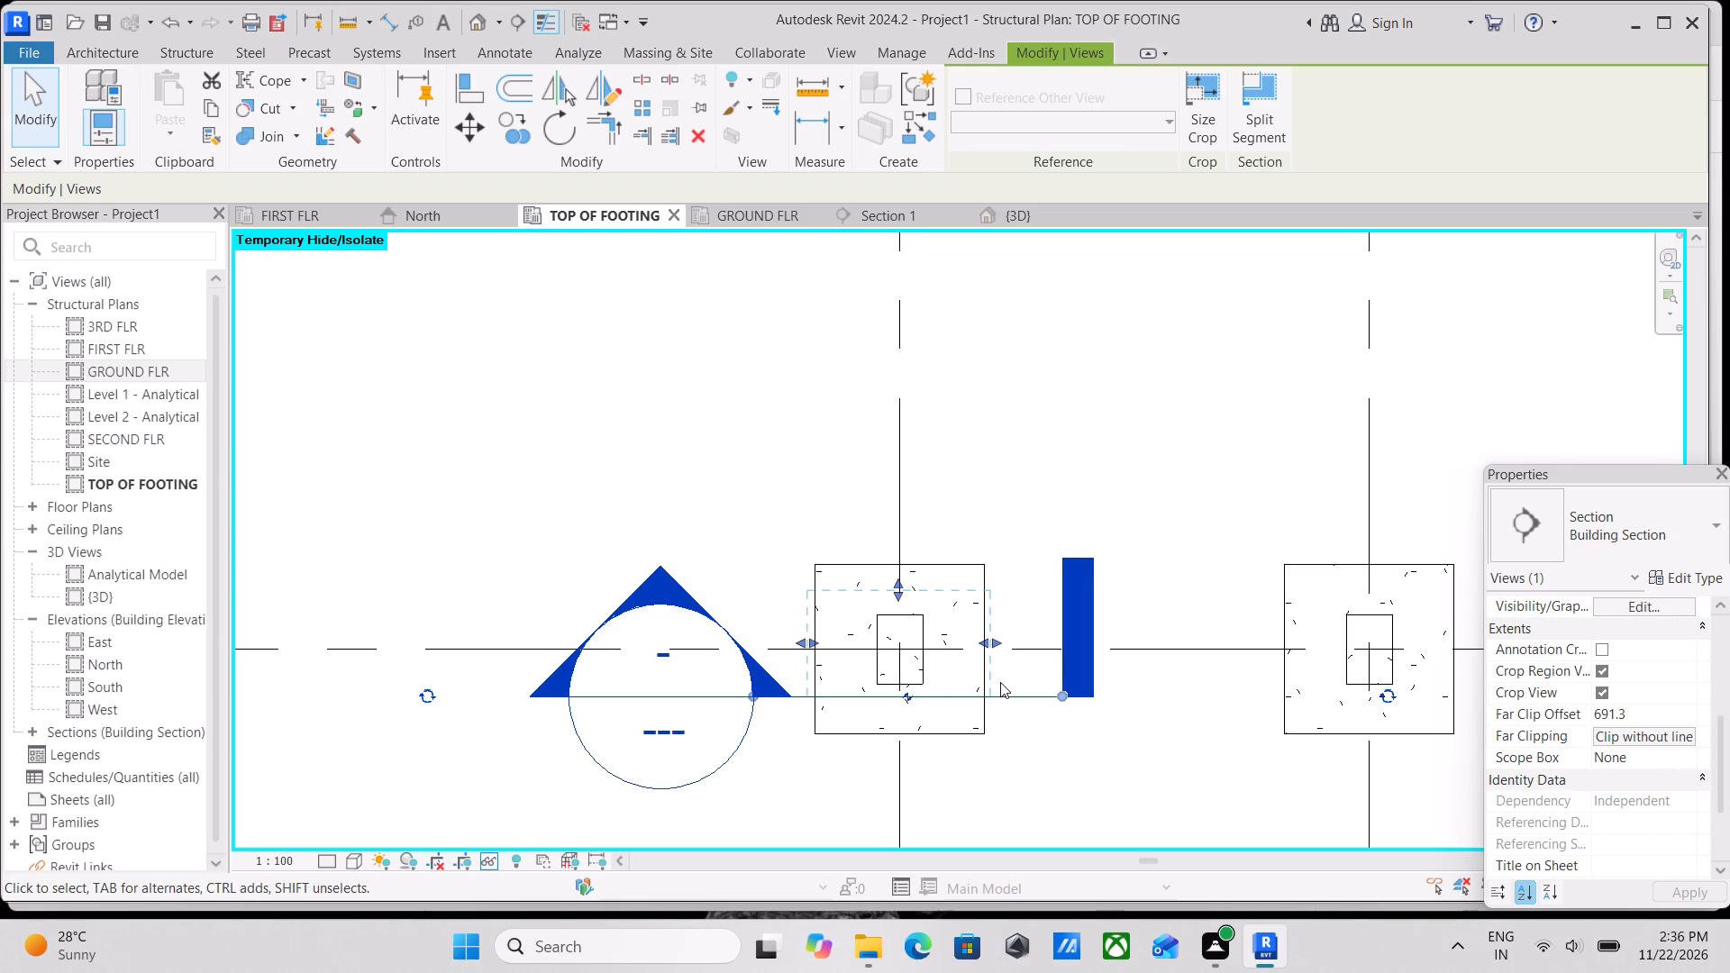
scroll(1000, 682, up, 3)
drag(853, 532, 856, 480)
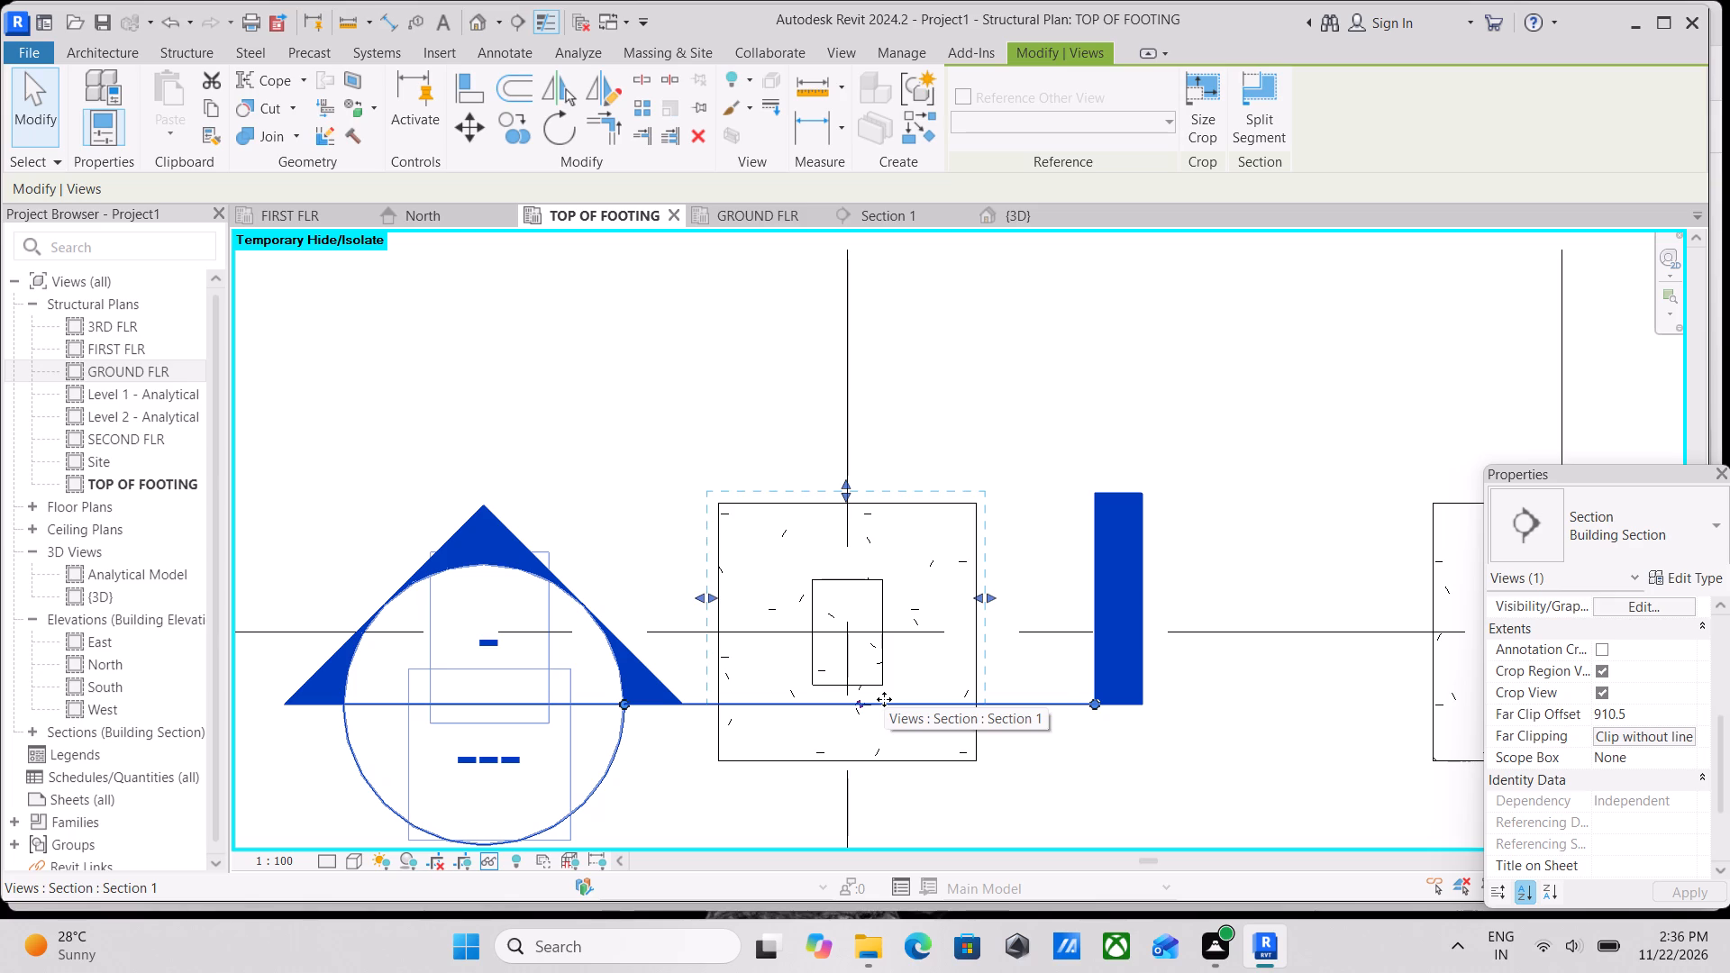
Go to the section's view and set the footing's bottom bar to show unobscured in the {3D} view.
right_click(494, 523)
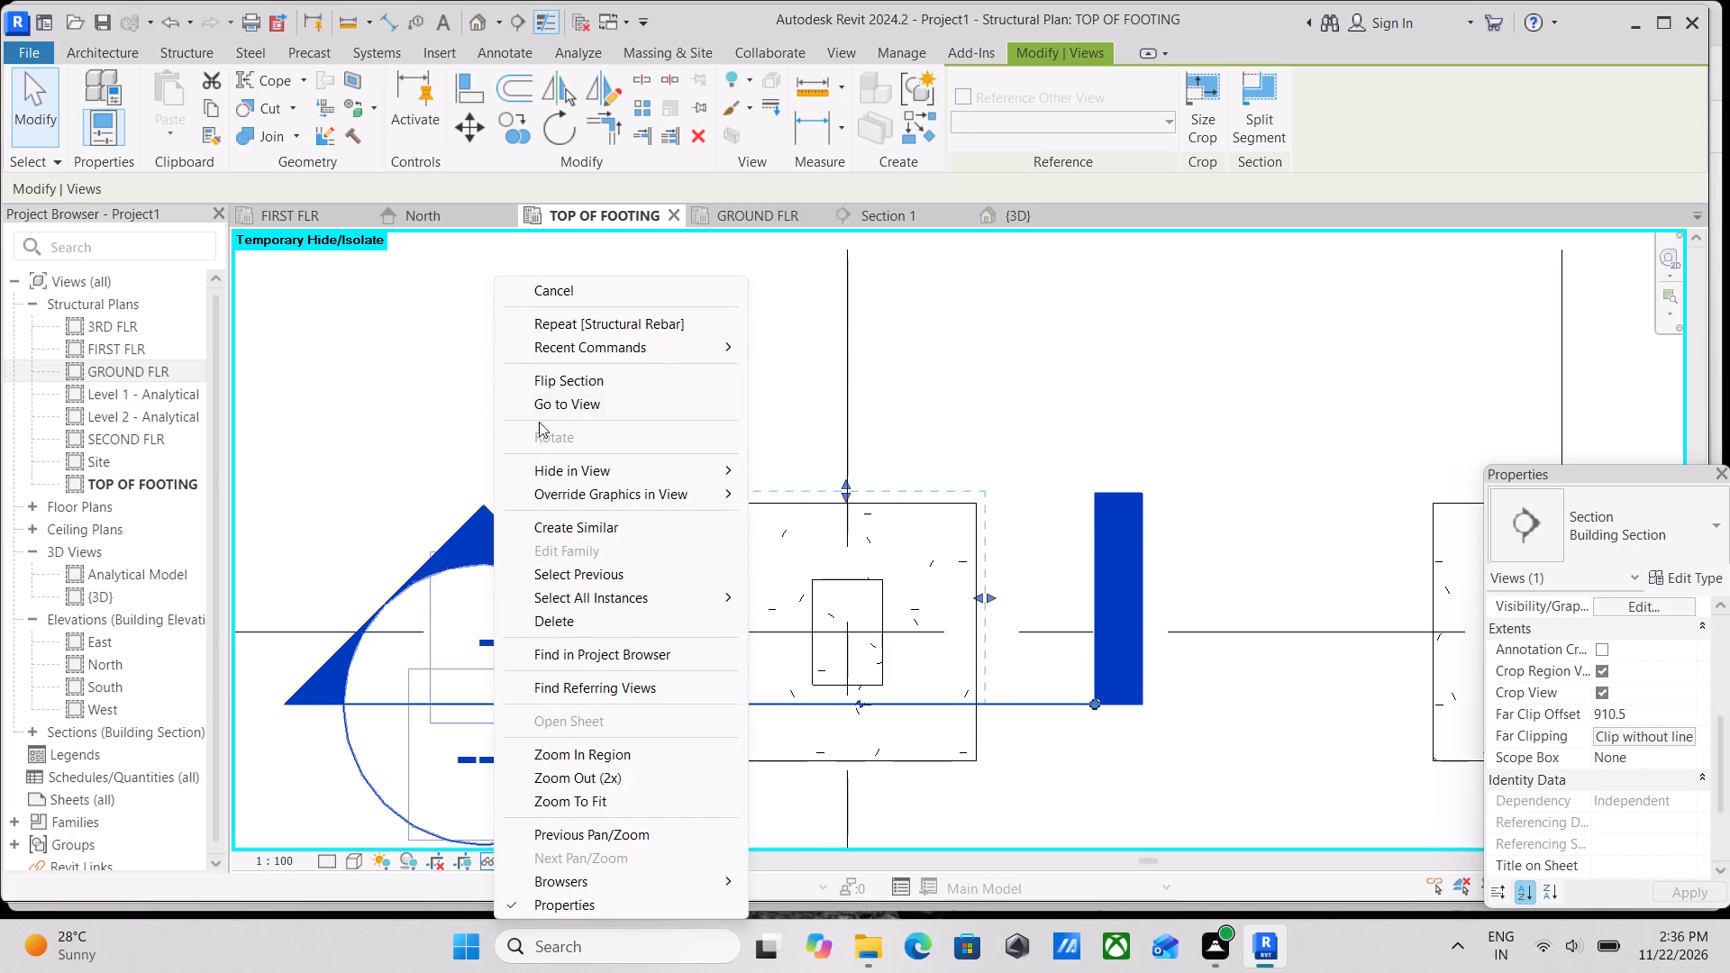
click(551, 402)
scroll(843, 621, up, 2)
scroll(851, 627, down, 2)
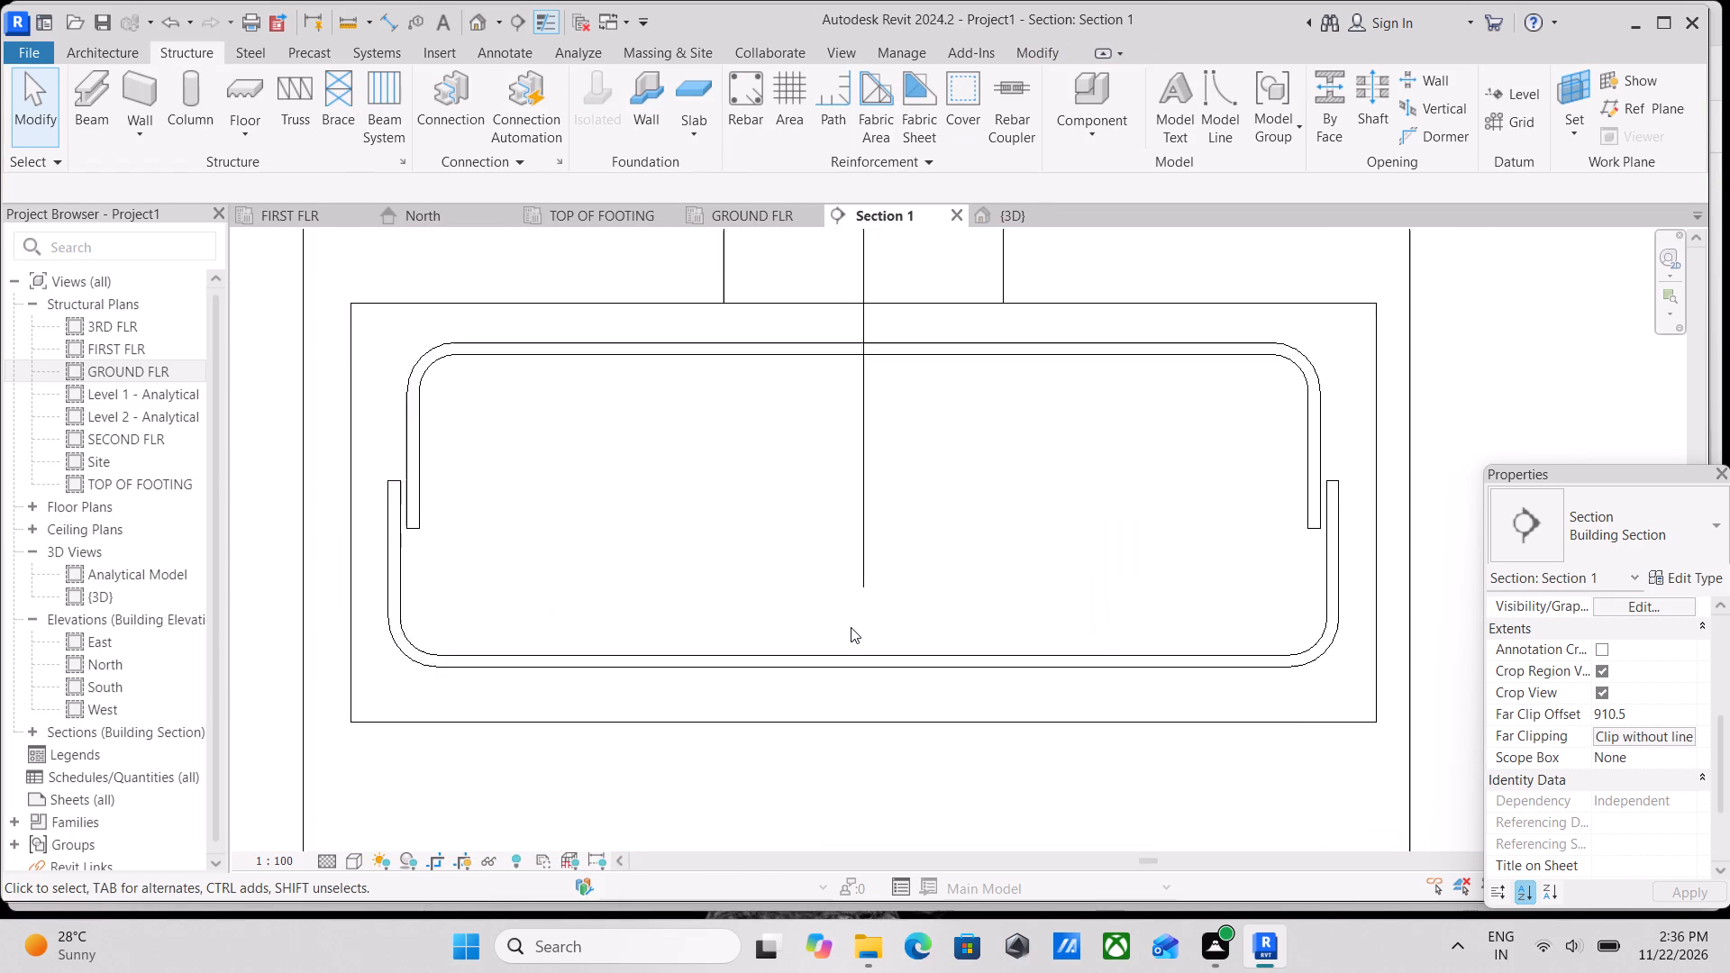
scroll(851, 627, down, 3)
middle_click(851, 627)
click(893, 643)
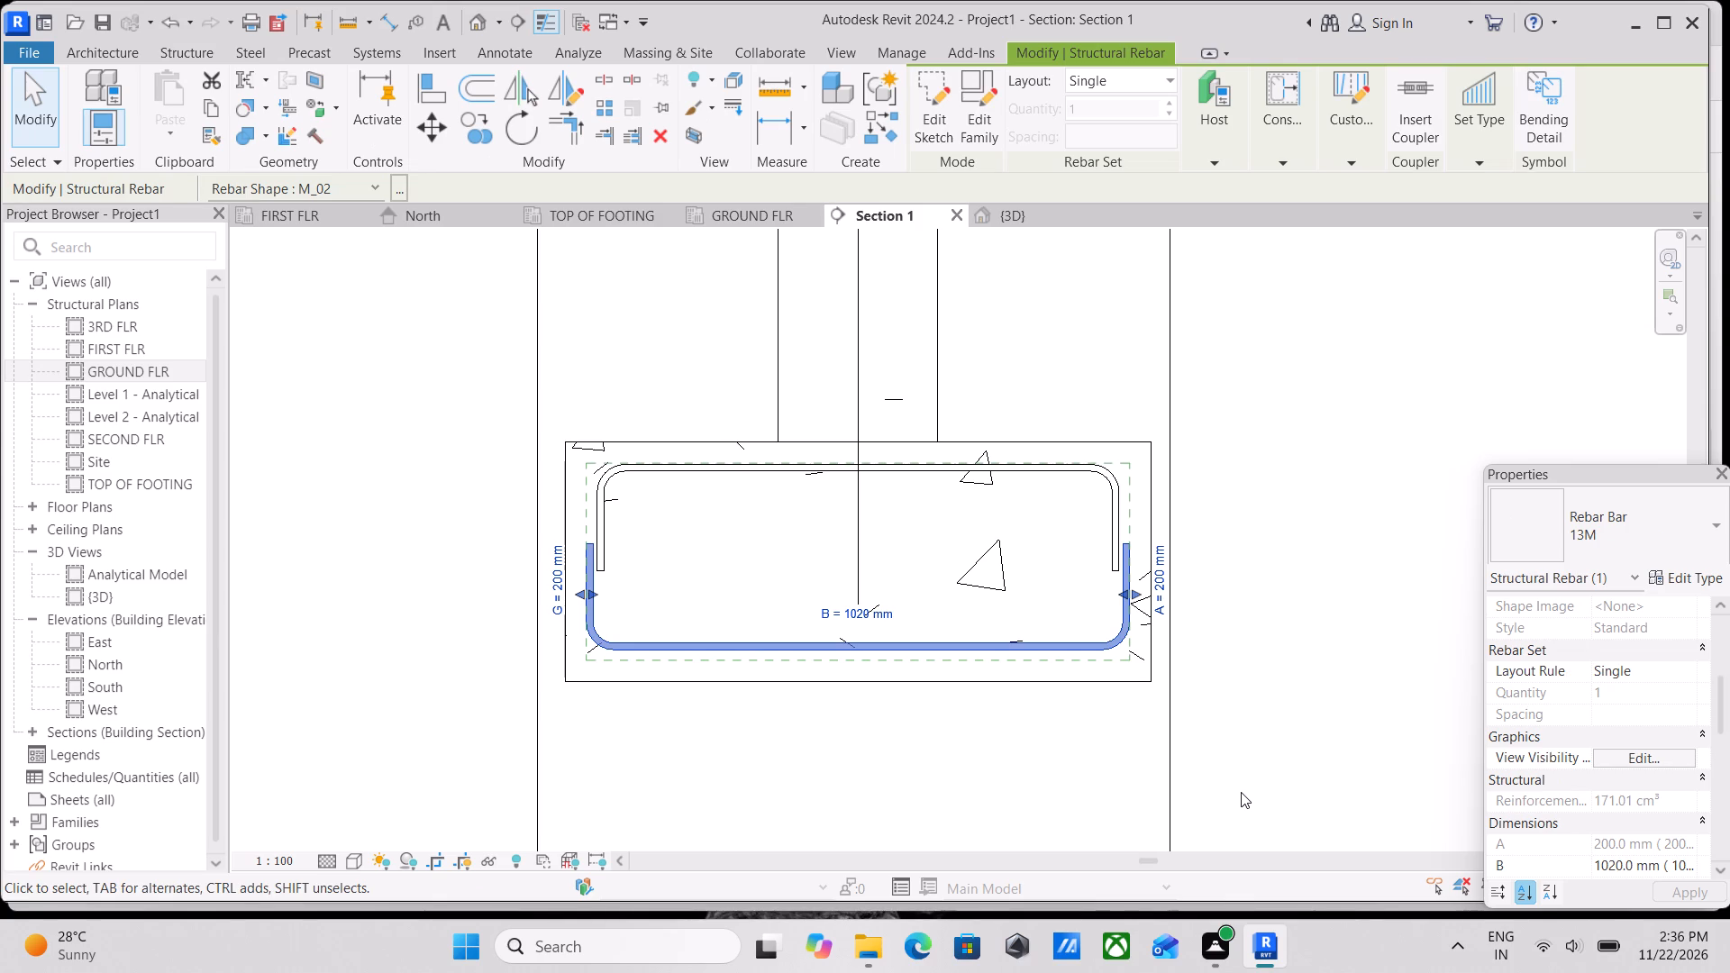
scroll(1241, 792, up, 1)
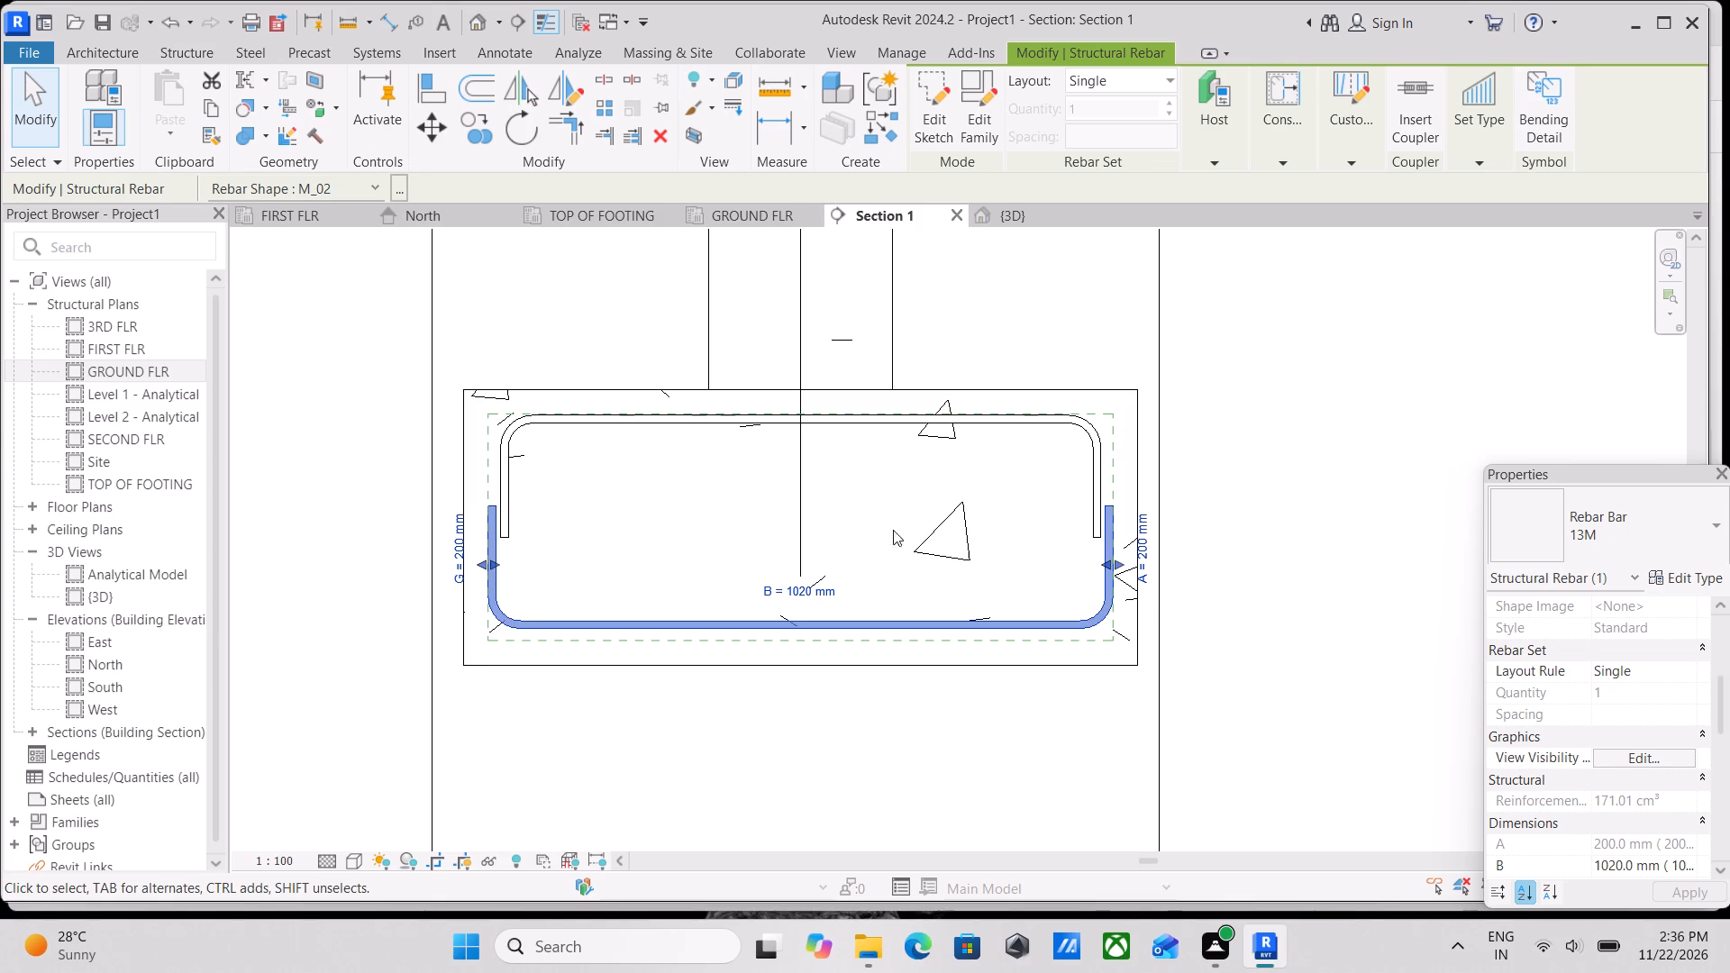
scroll(1705, 715, down, 1)
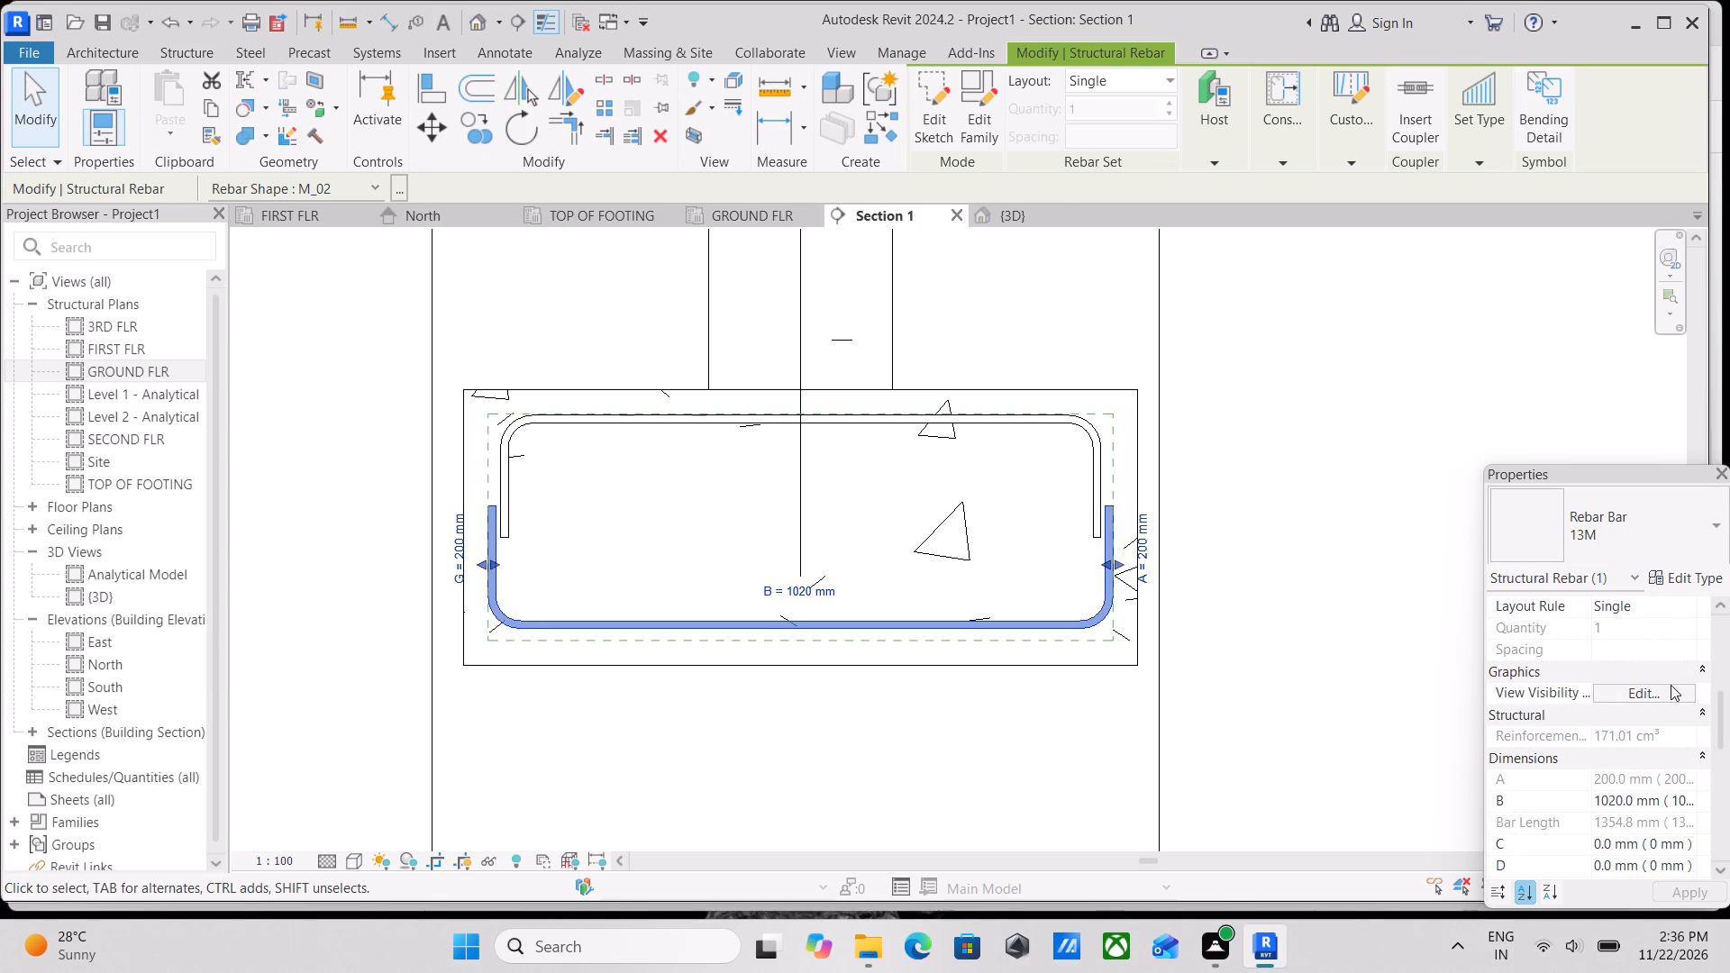
click(1670, 695)
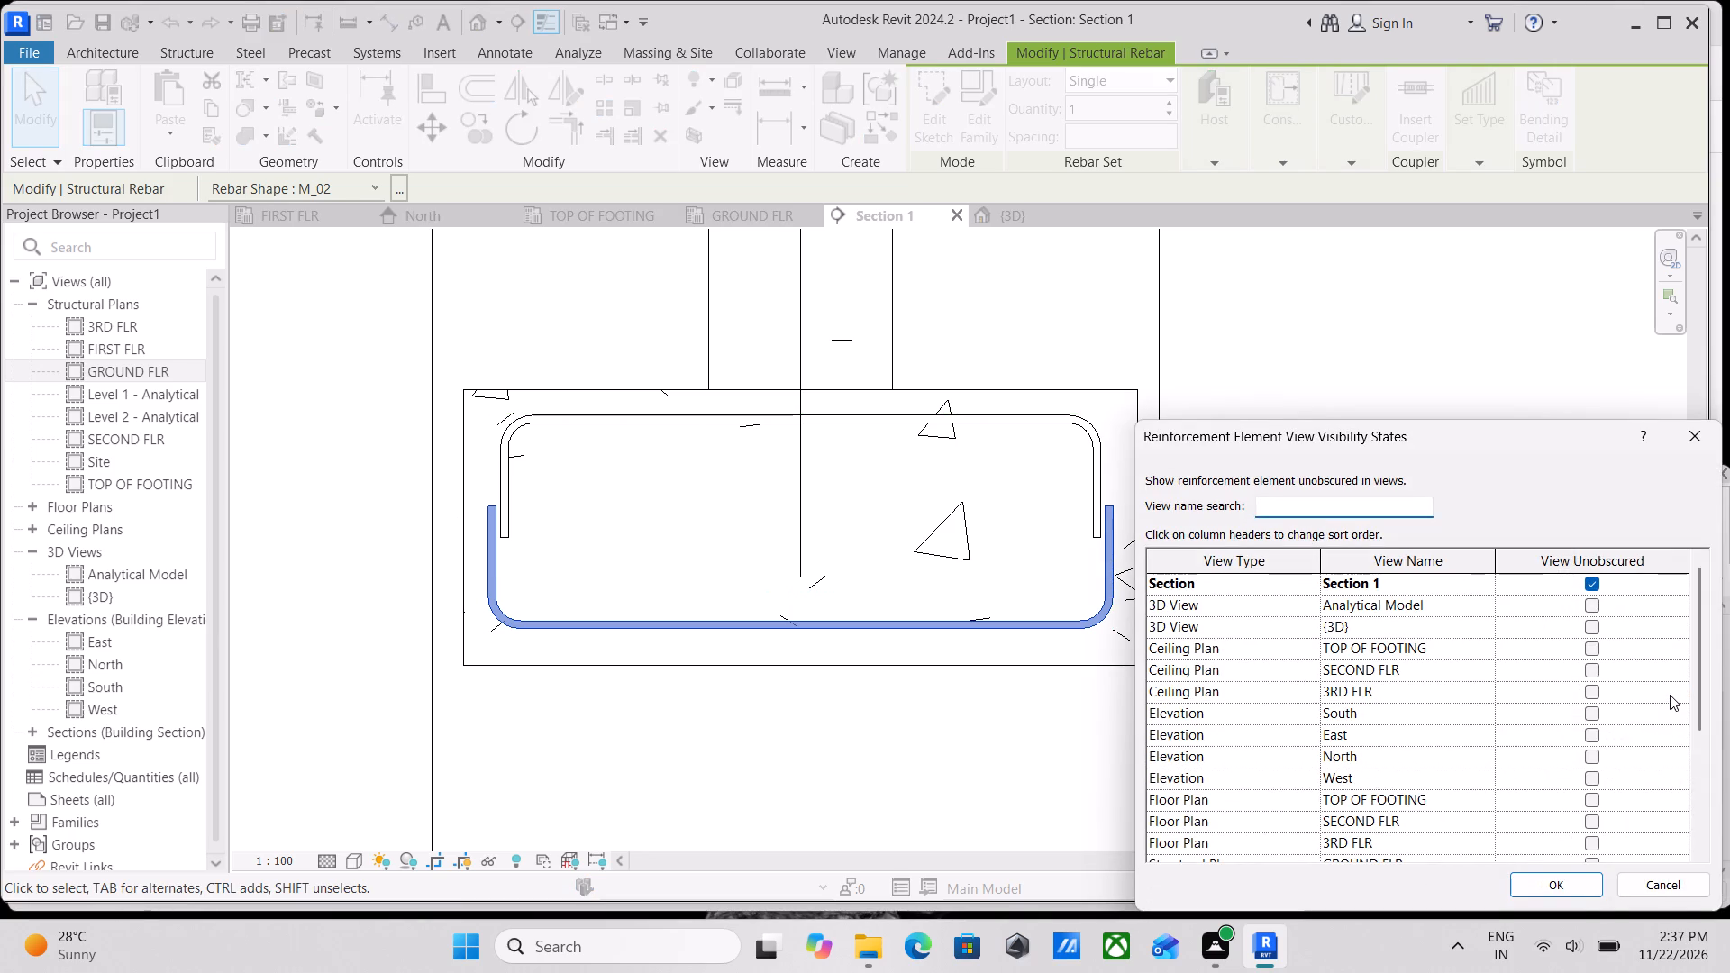
click(1589, 622)
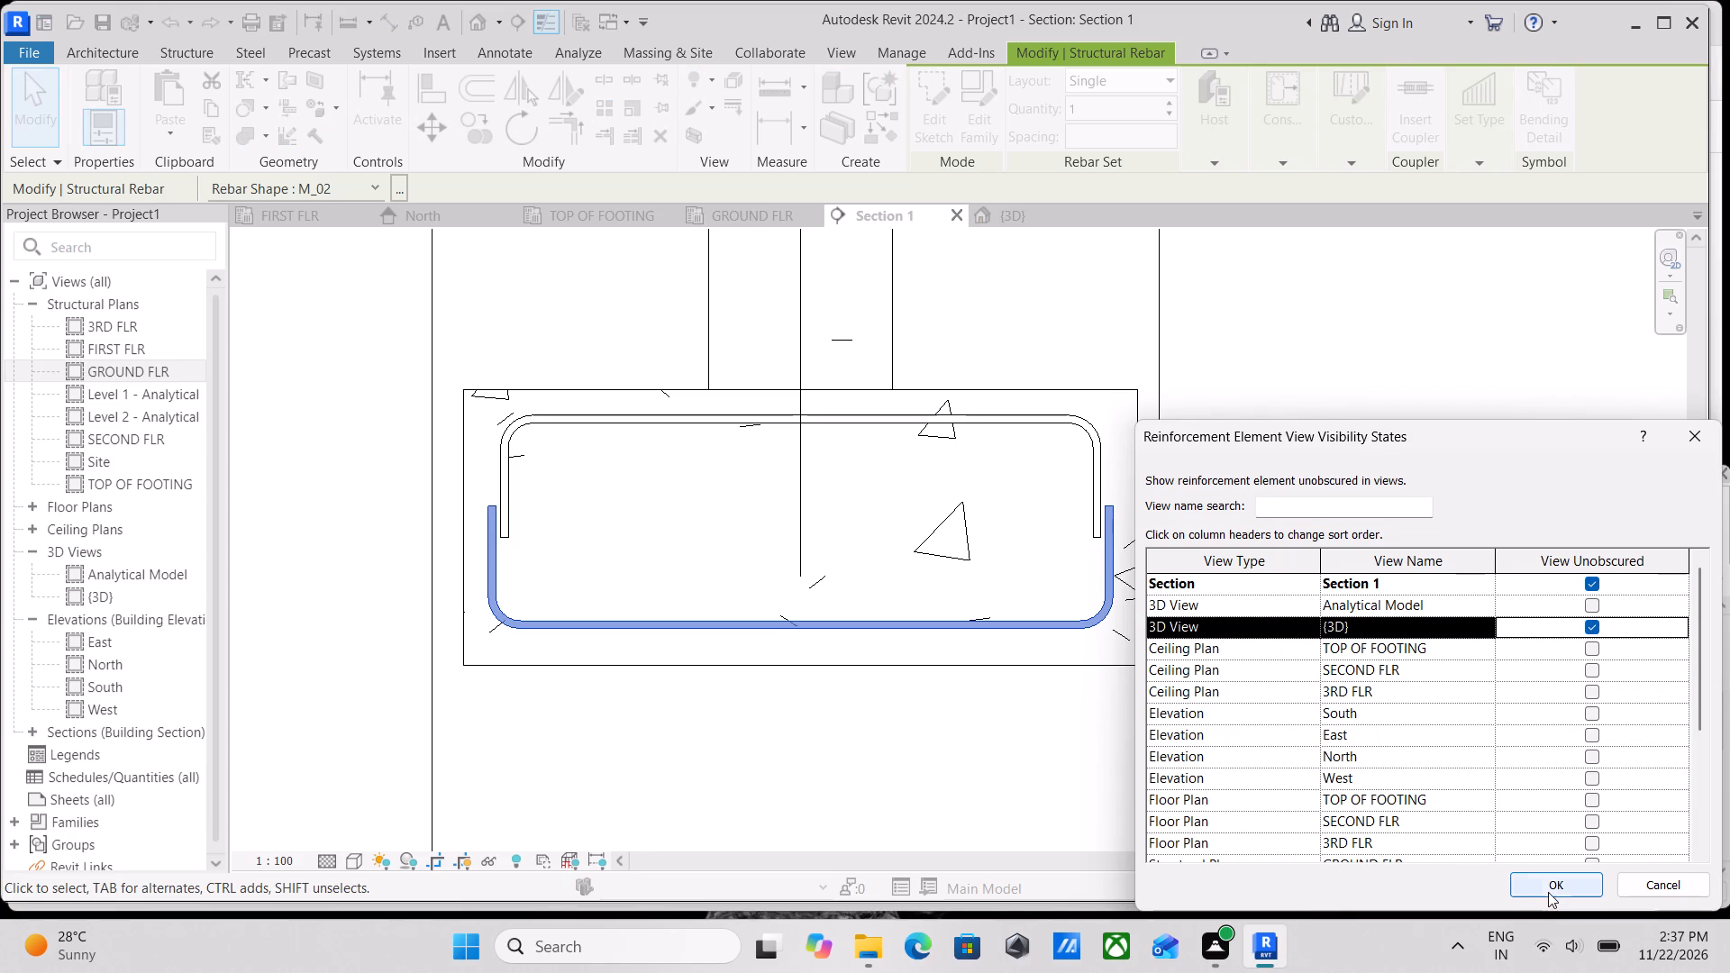
click(1547, 886)
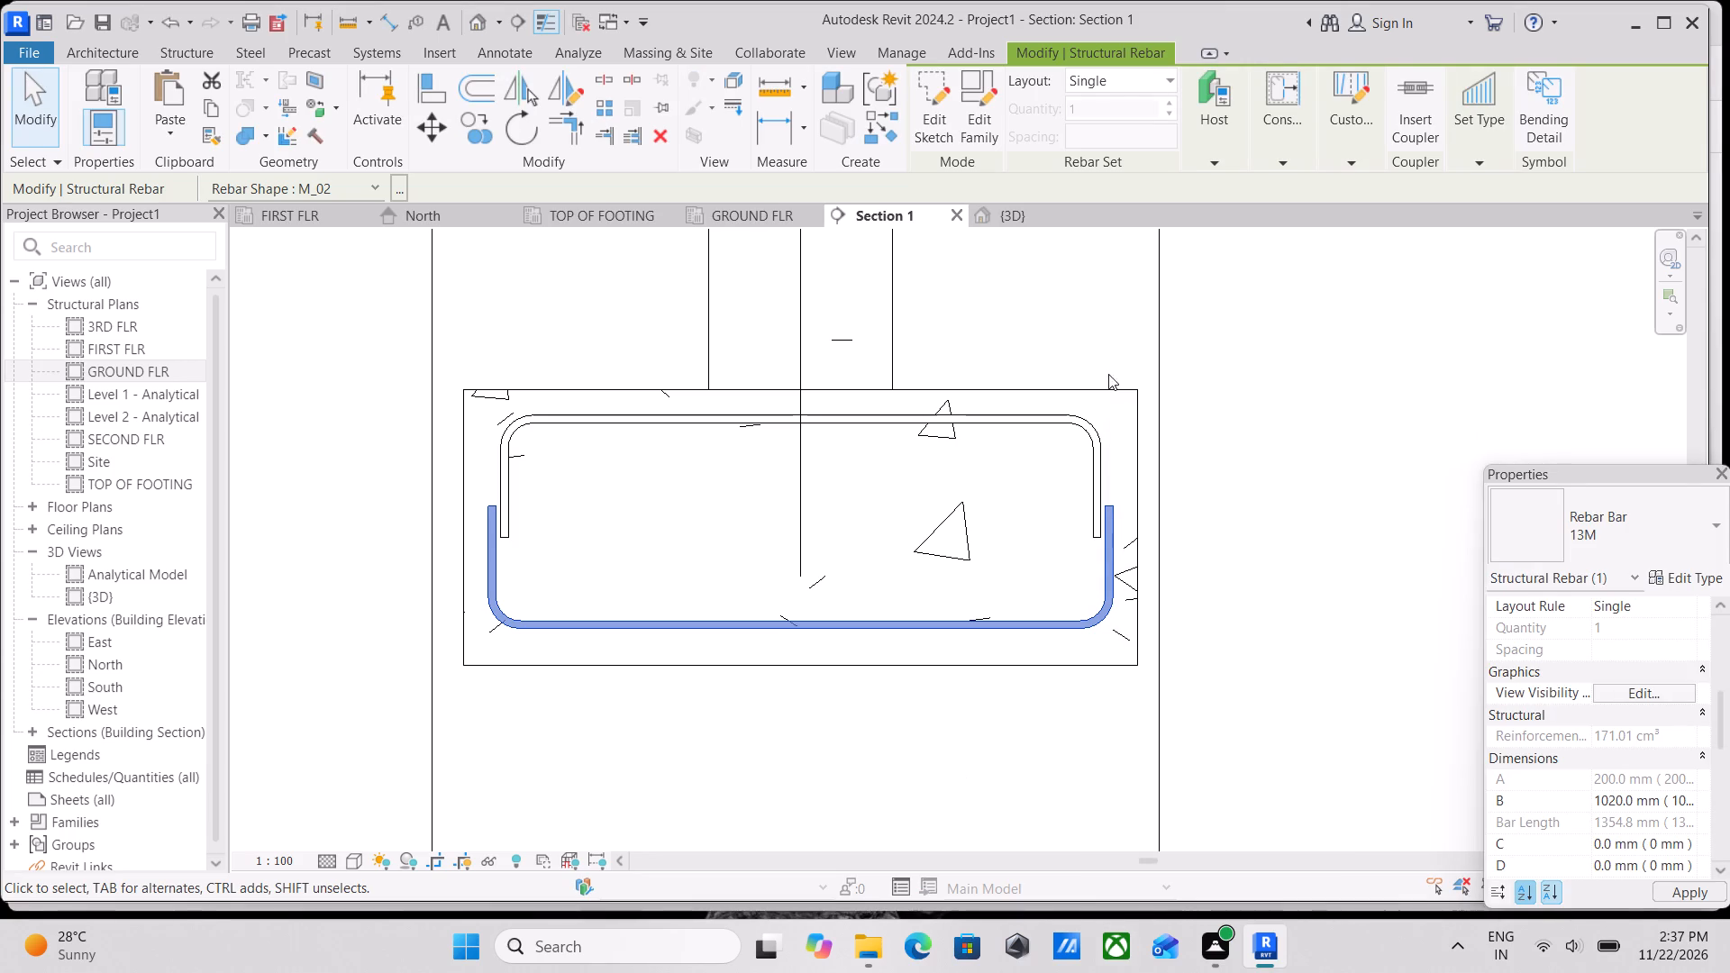
Lay out the bottom bar as a rebar set with Maximum Spacing of 120 mm.
click(1124, 86)
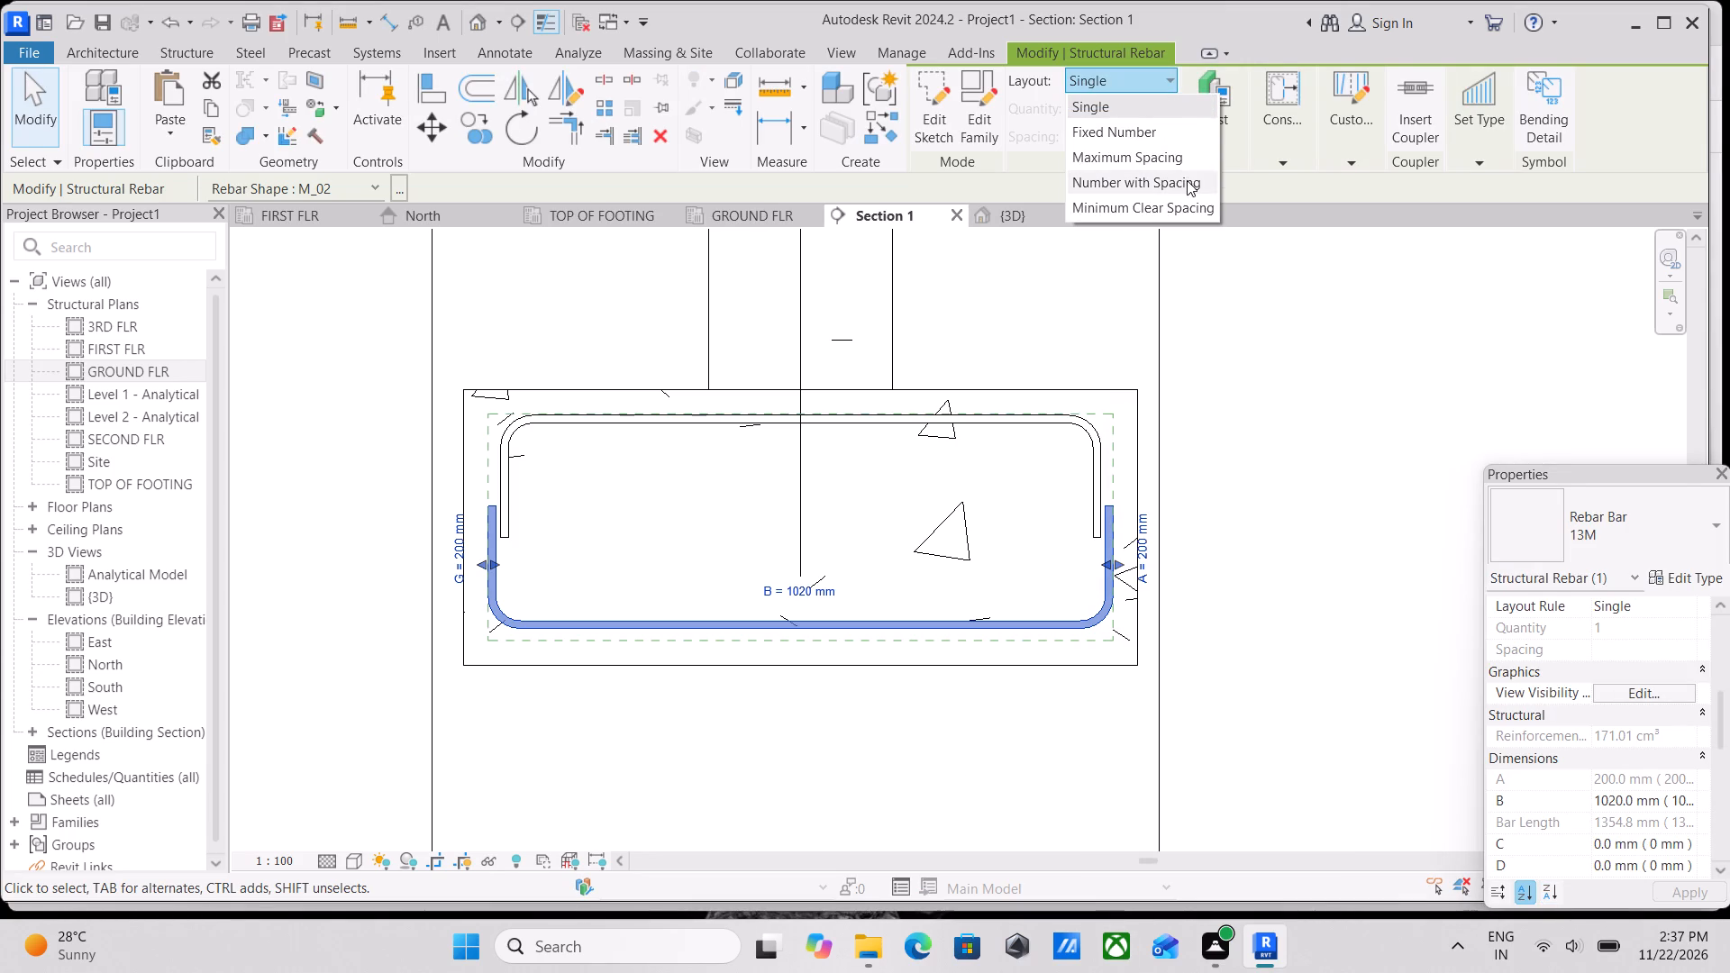
click(1182, 156)
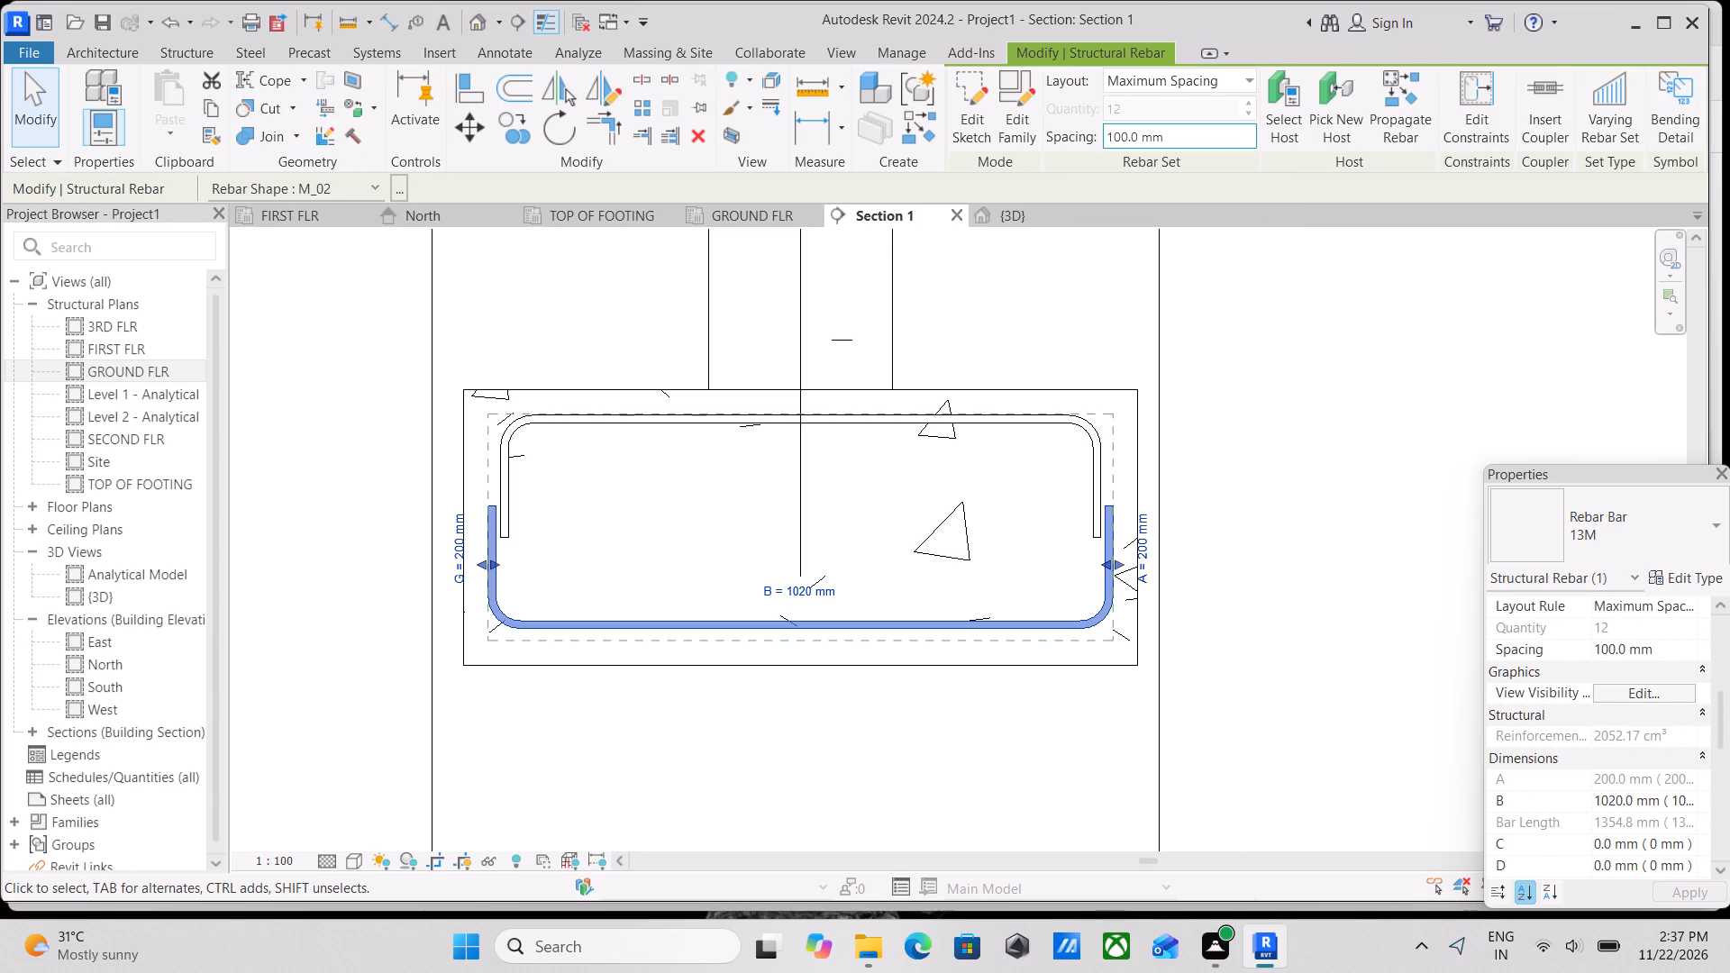
drag(1196, 132, 1032, 133)
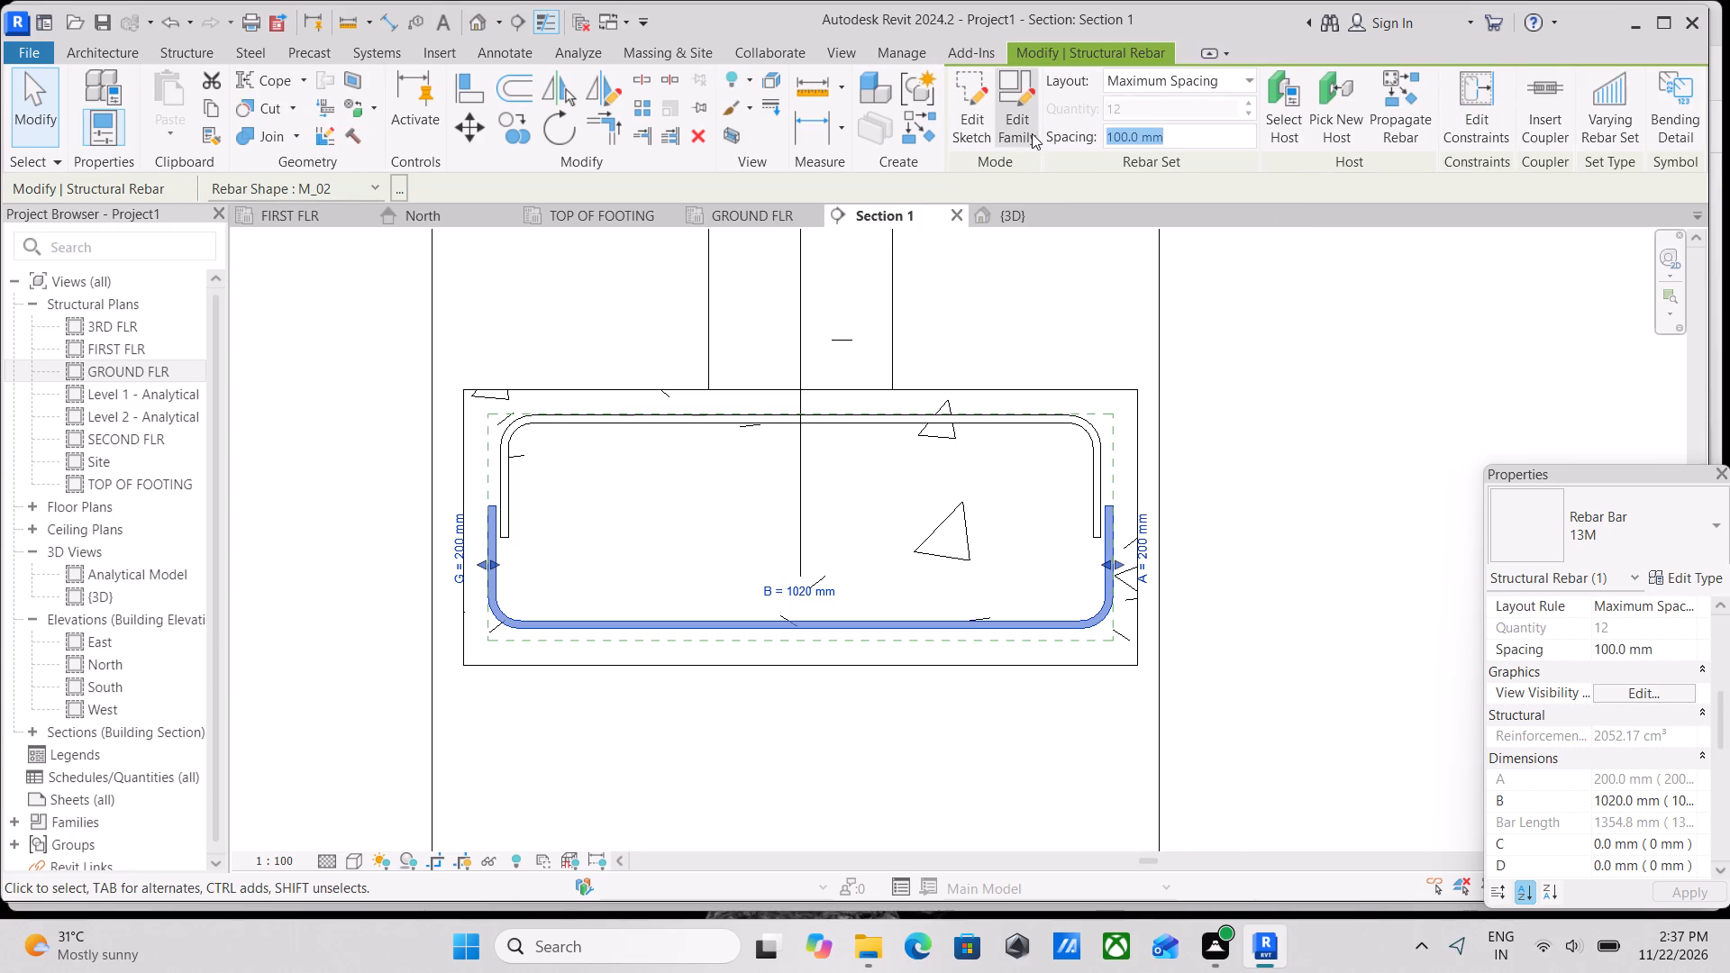
text(120)
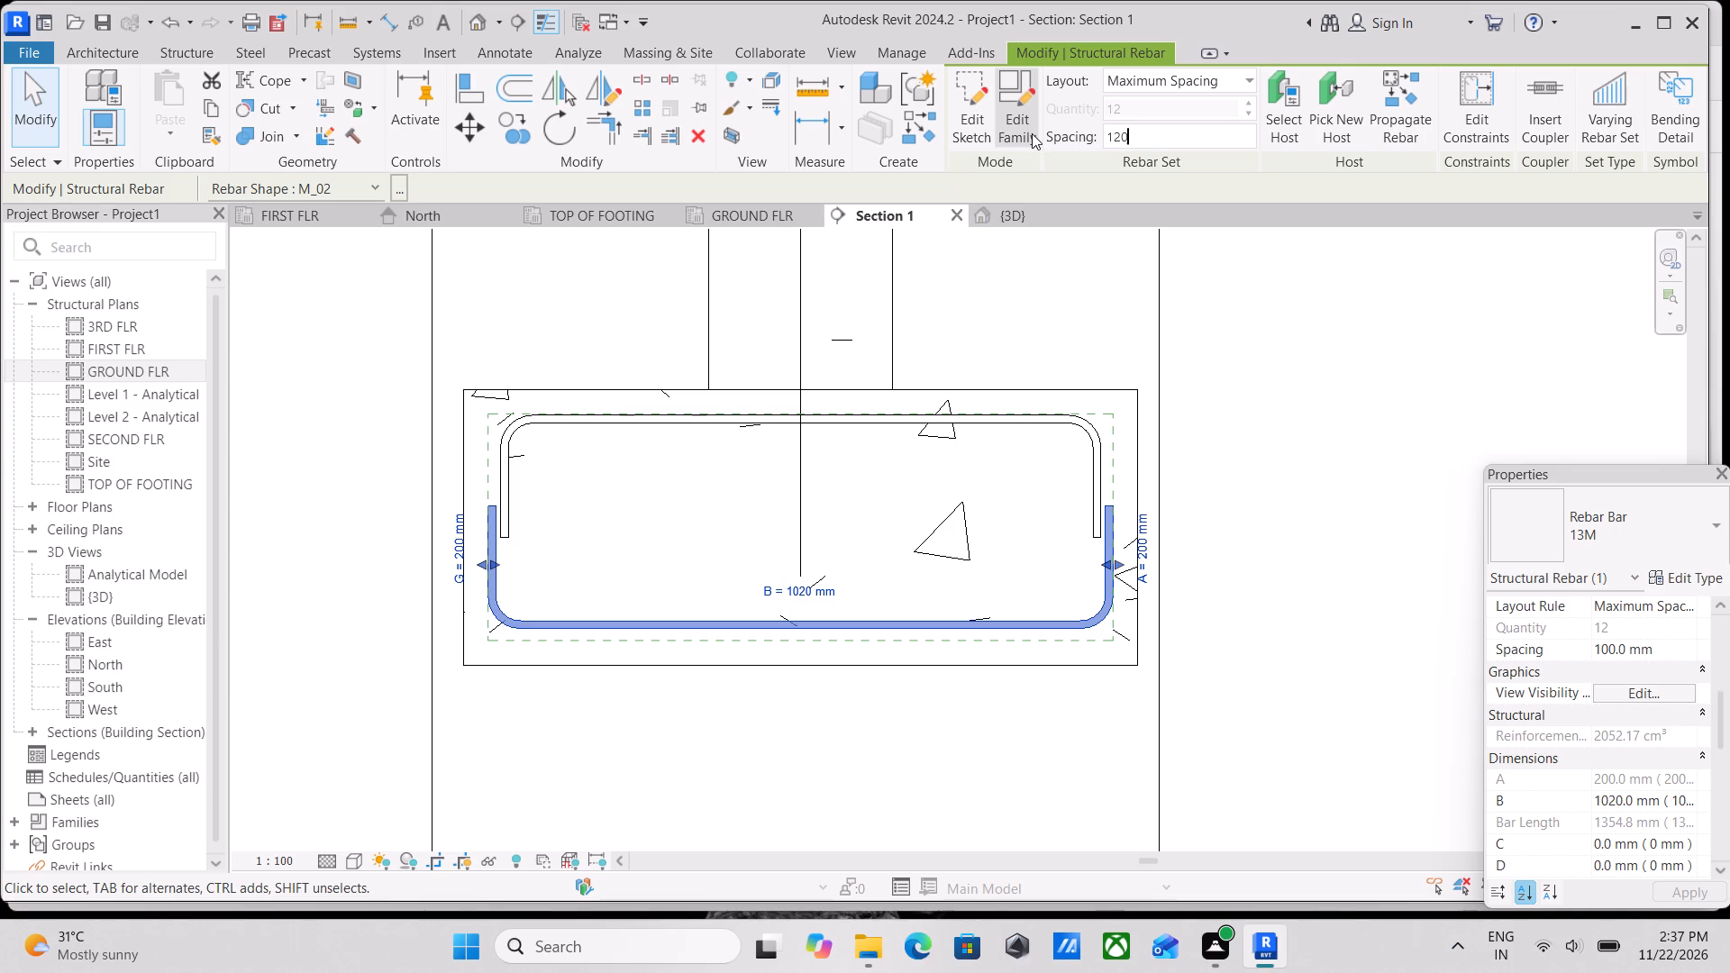
text(MM)
key(Return)
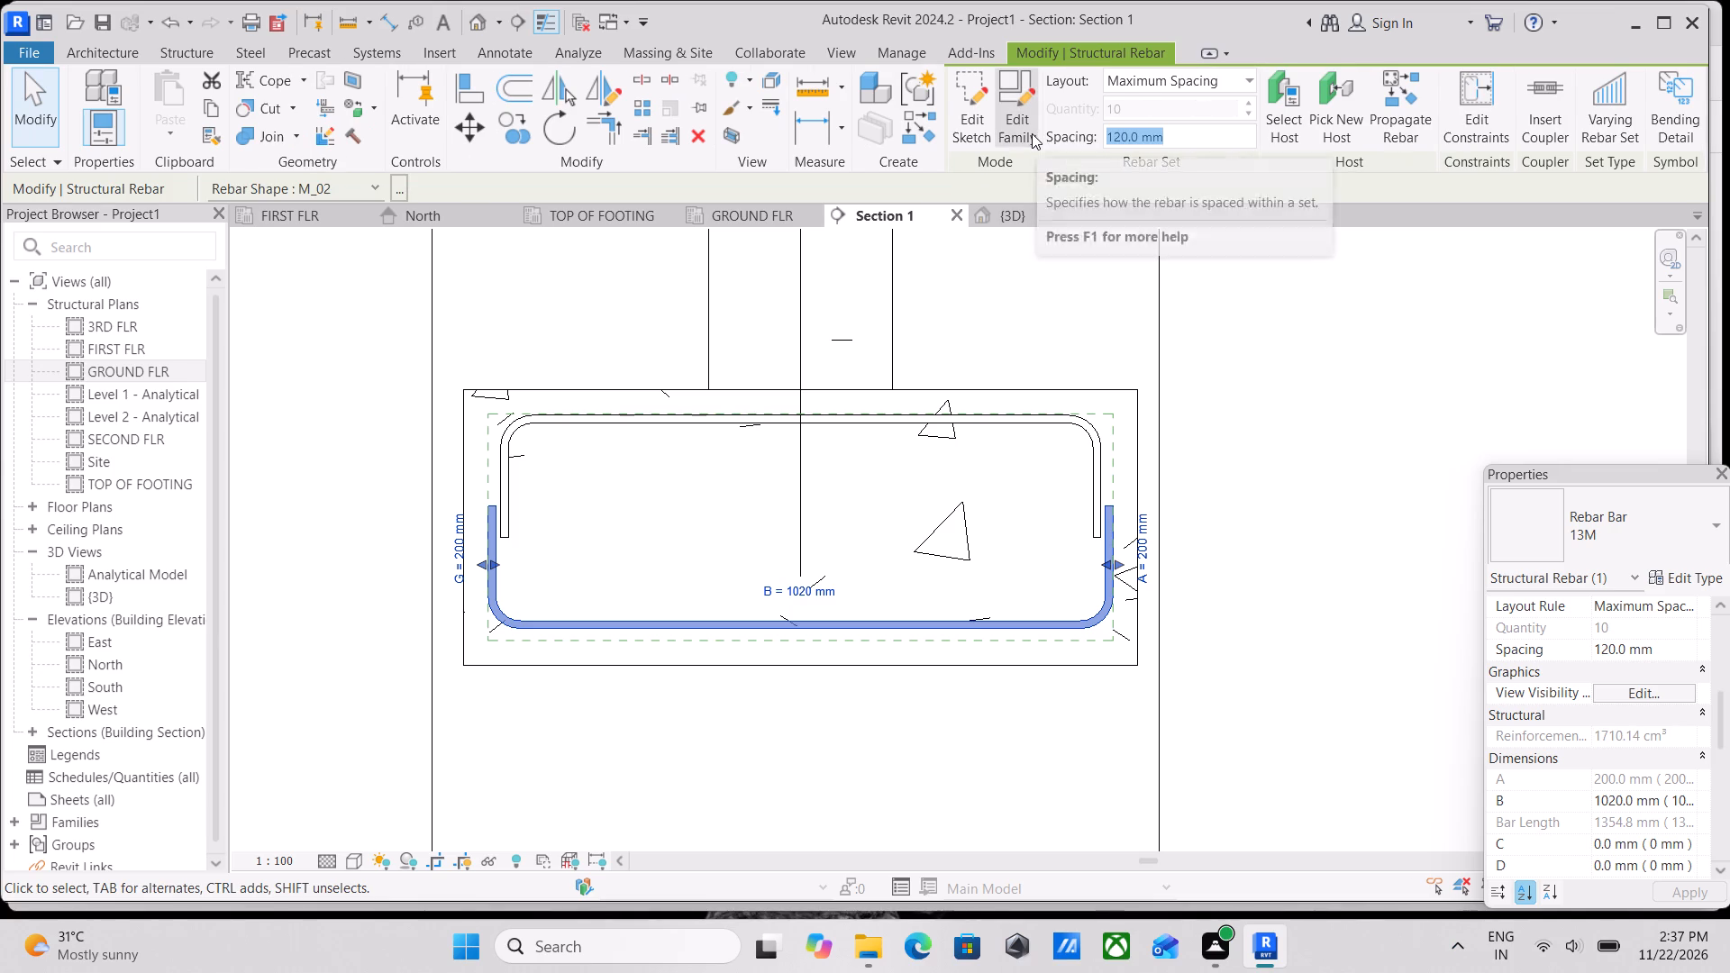
Set the footing's top bar to show unobscured in the {3D} view.
click(811, 418)
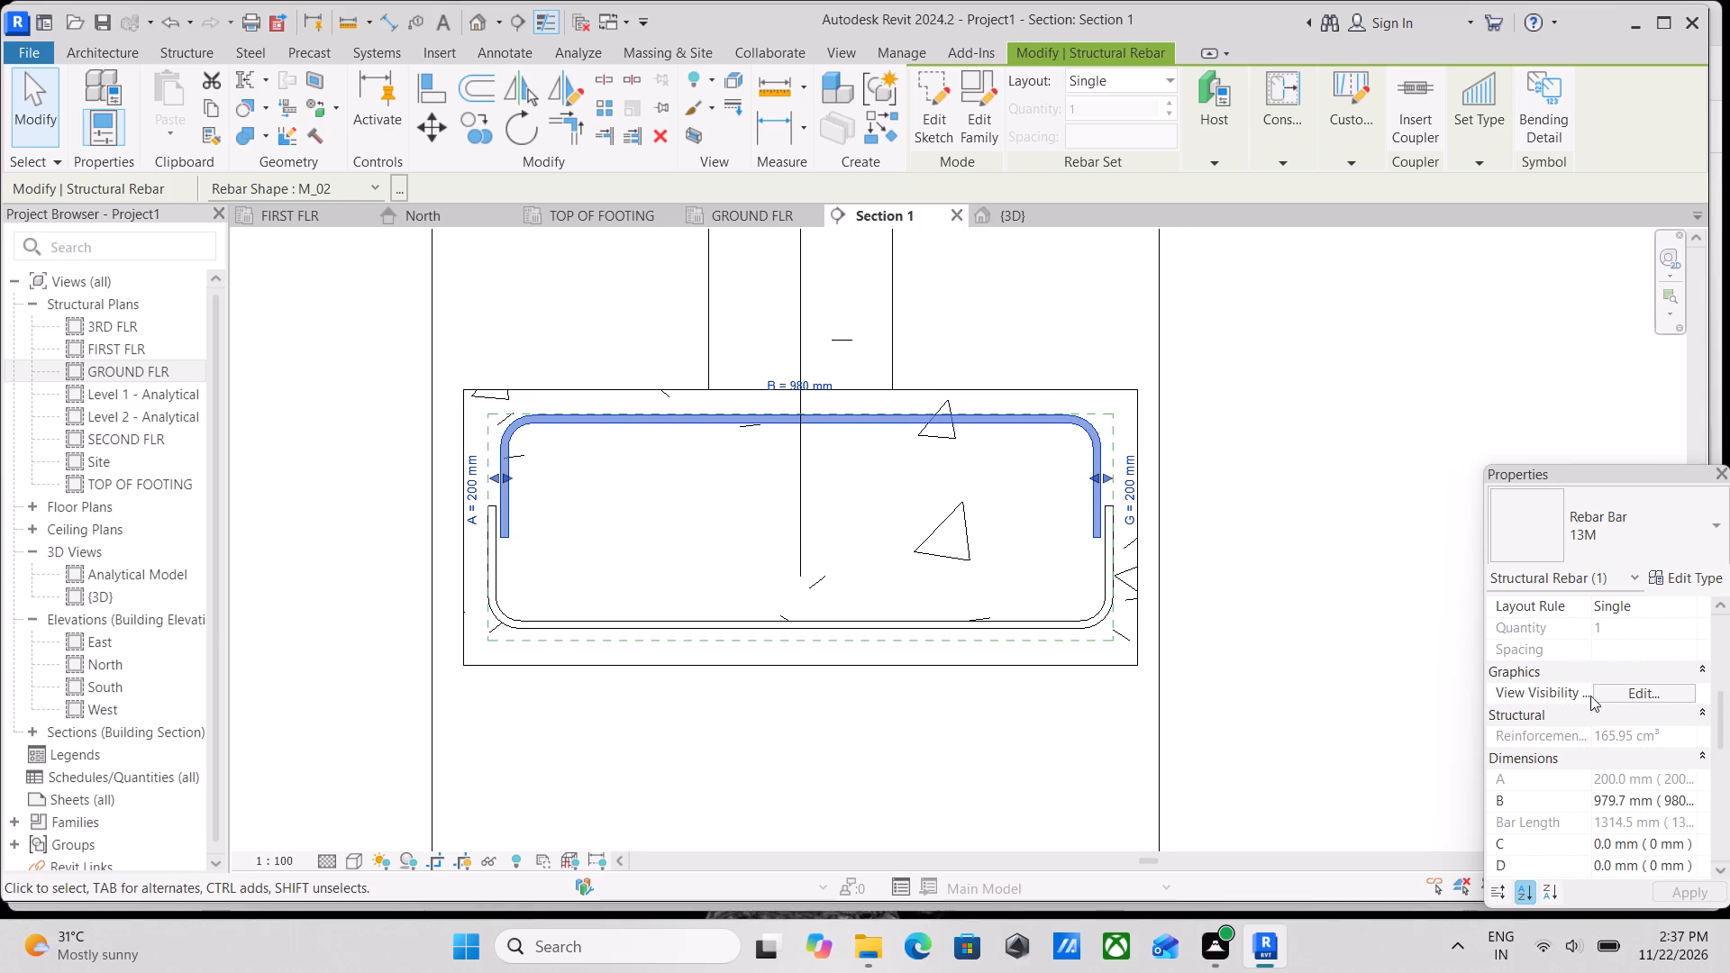
click(1651, 696)
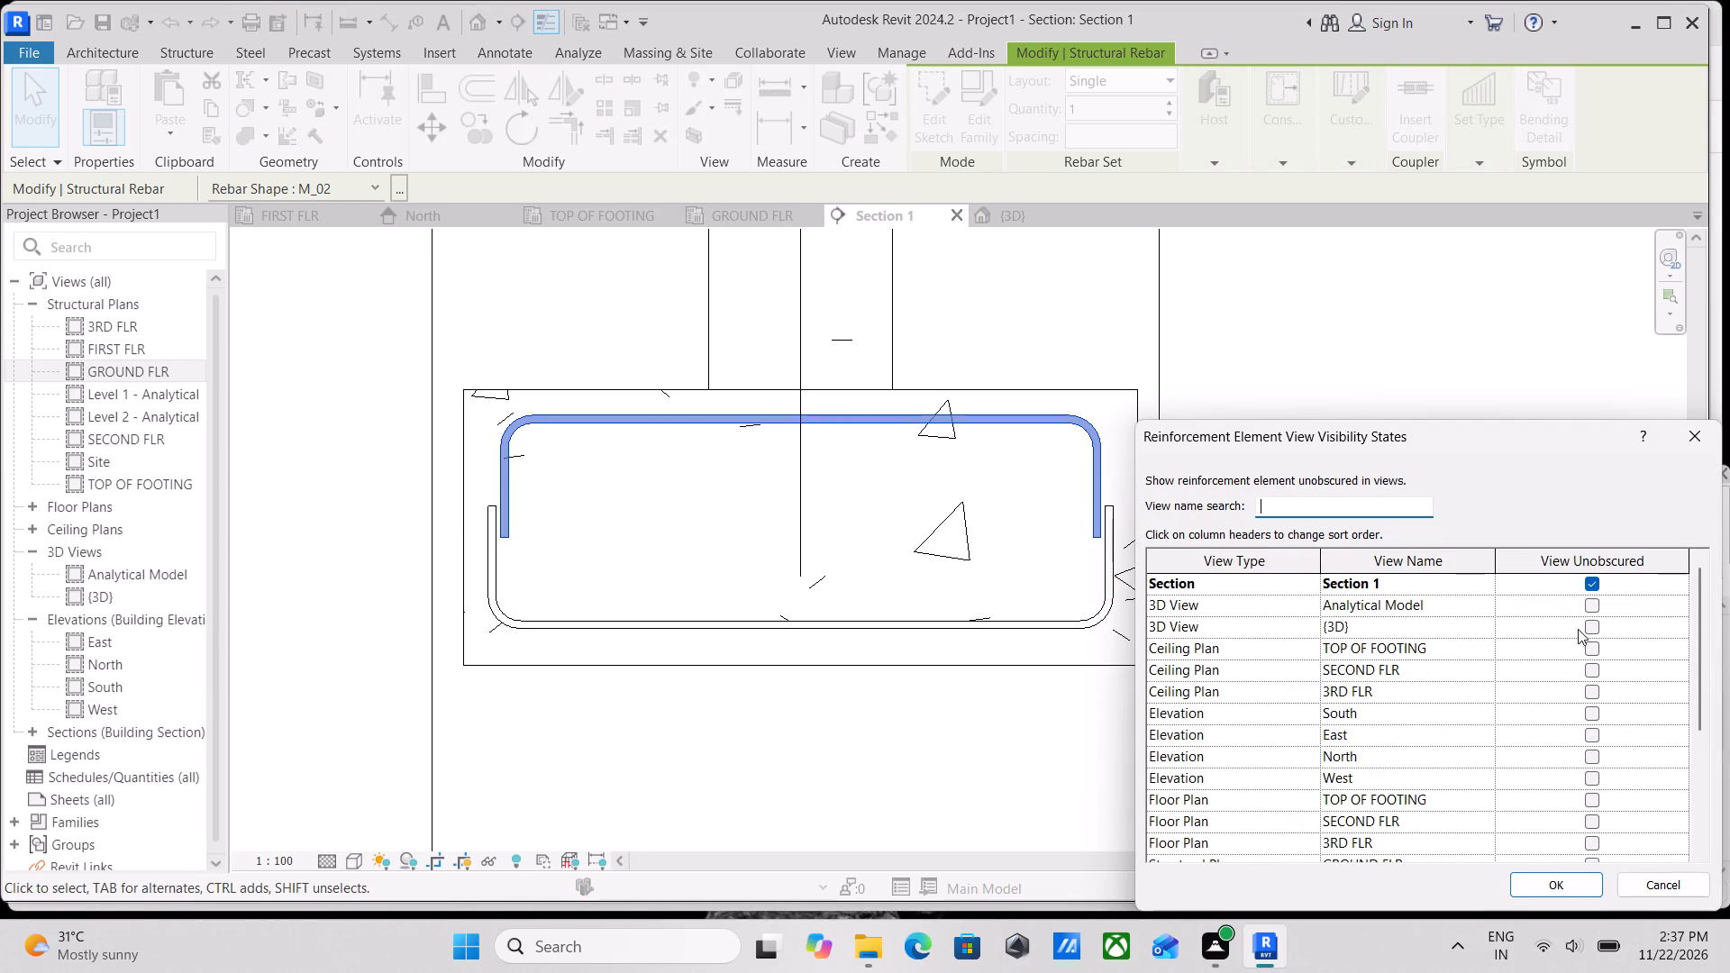
click(1589, 628)
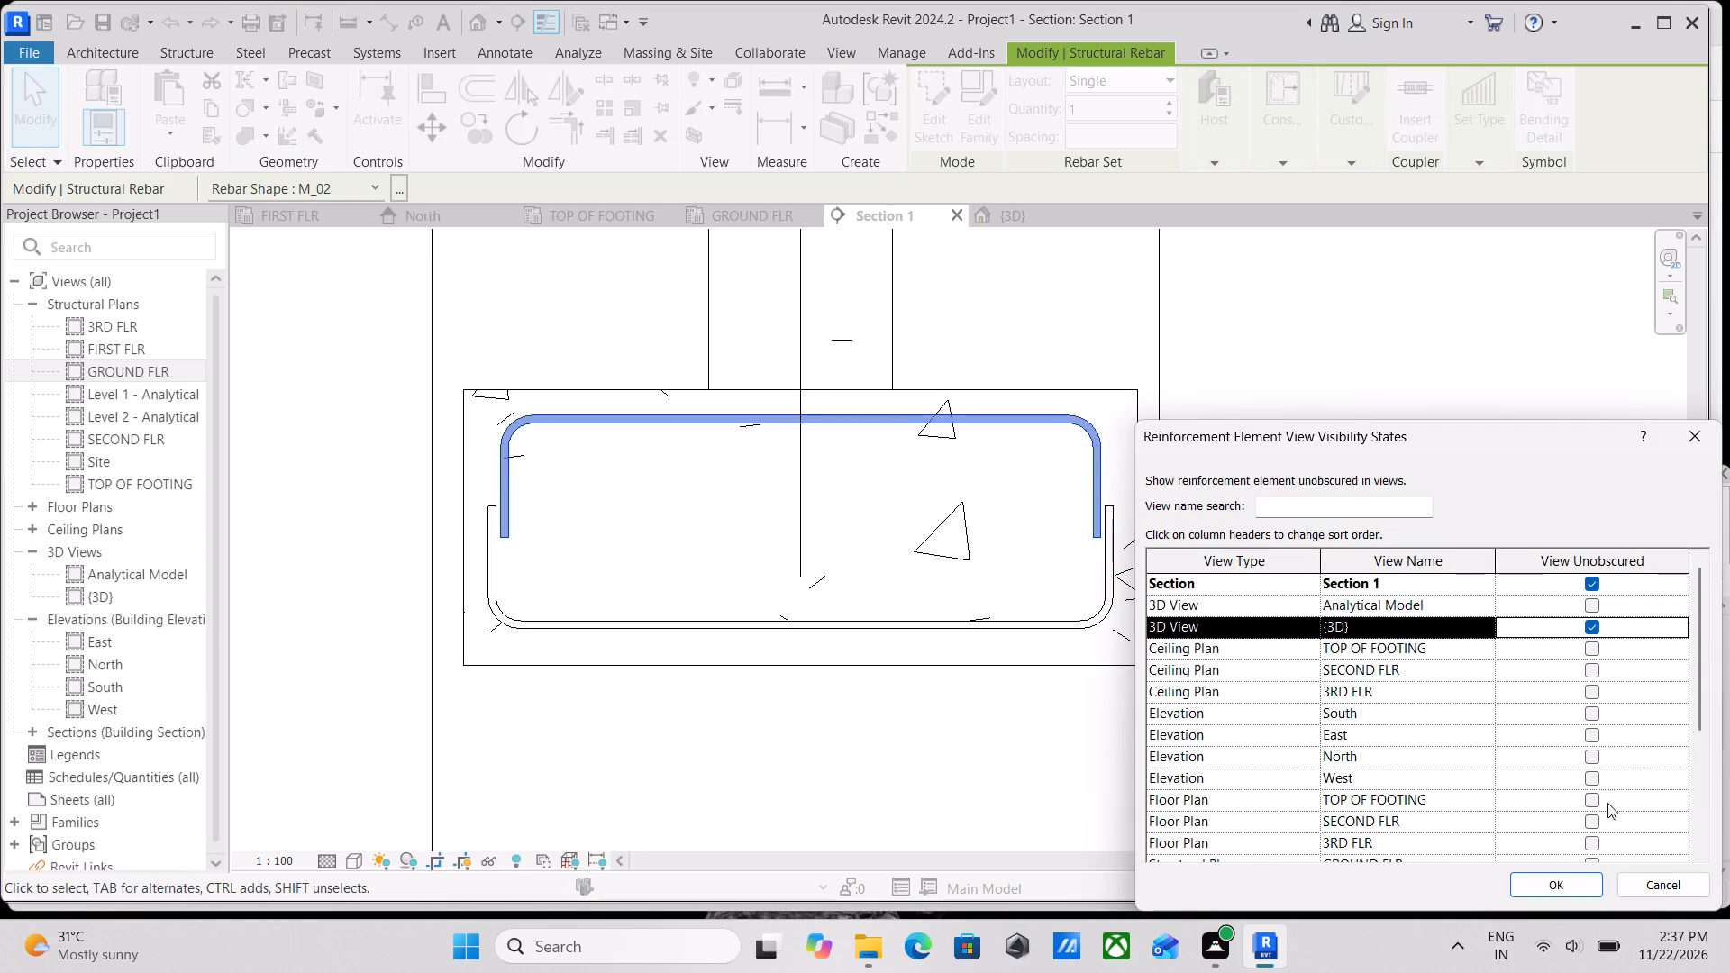
click(1565, 886)
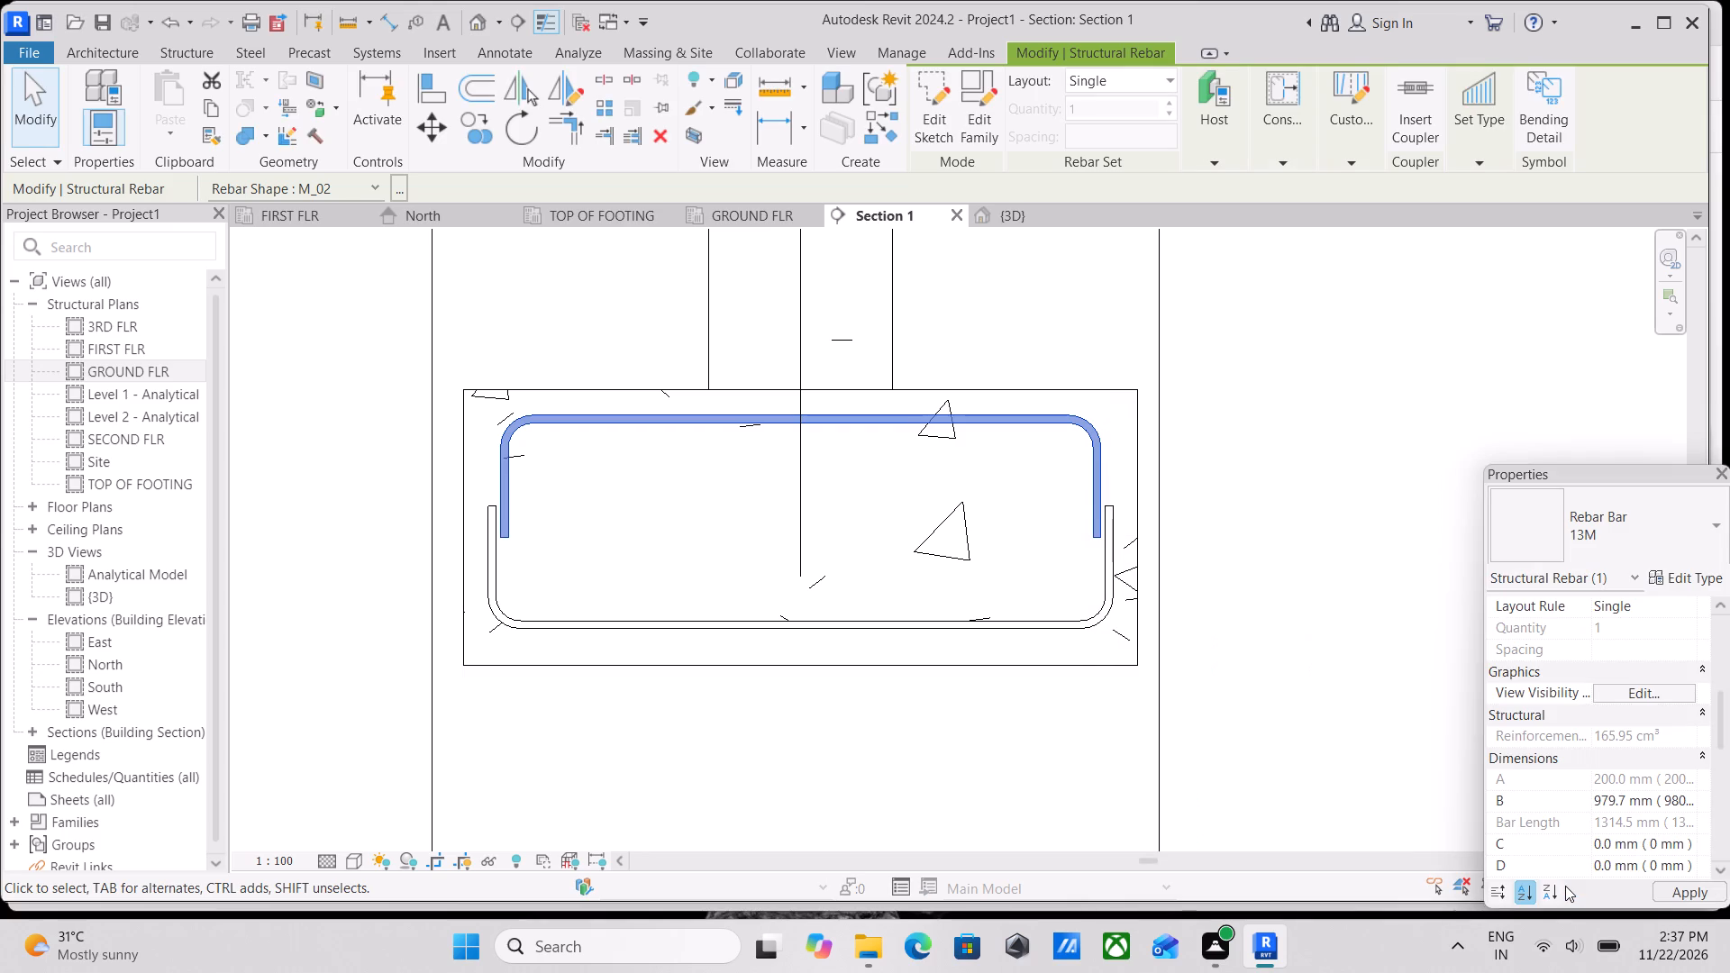
Lay out the top bar as a rebar set with Maximum Spacing of 120 mm.
drag(1183, 131, 1178, 123)
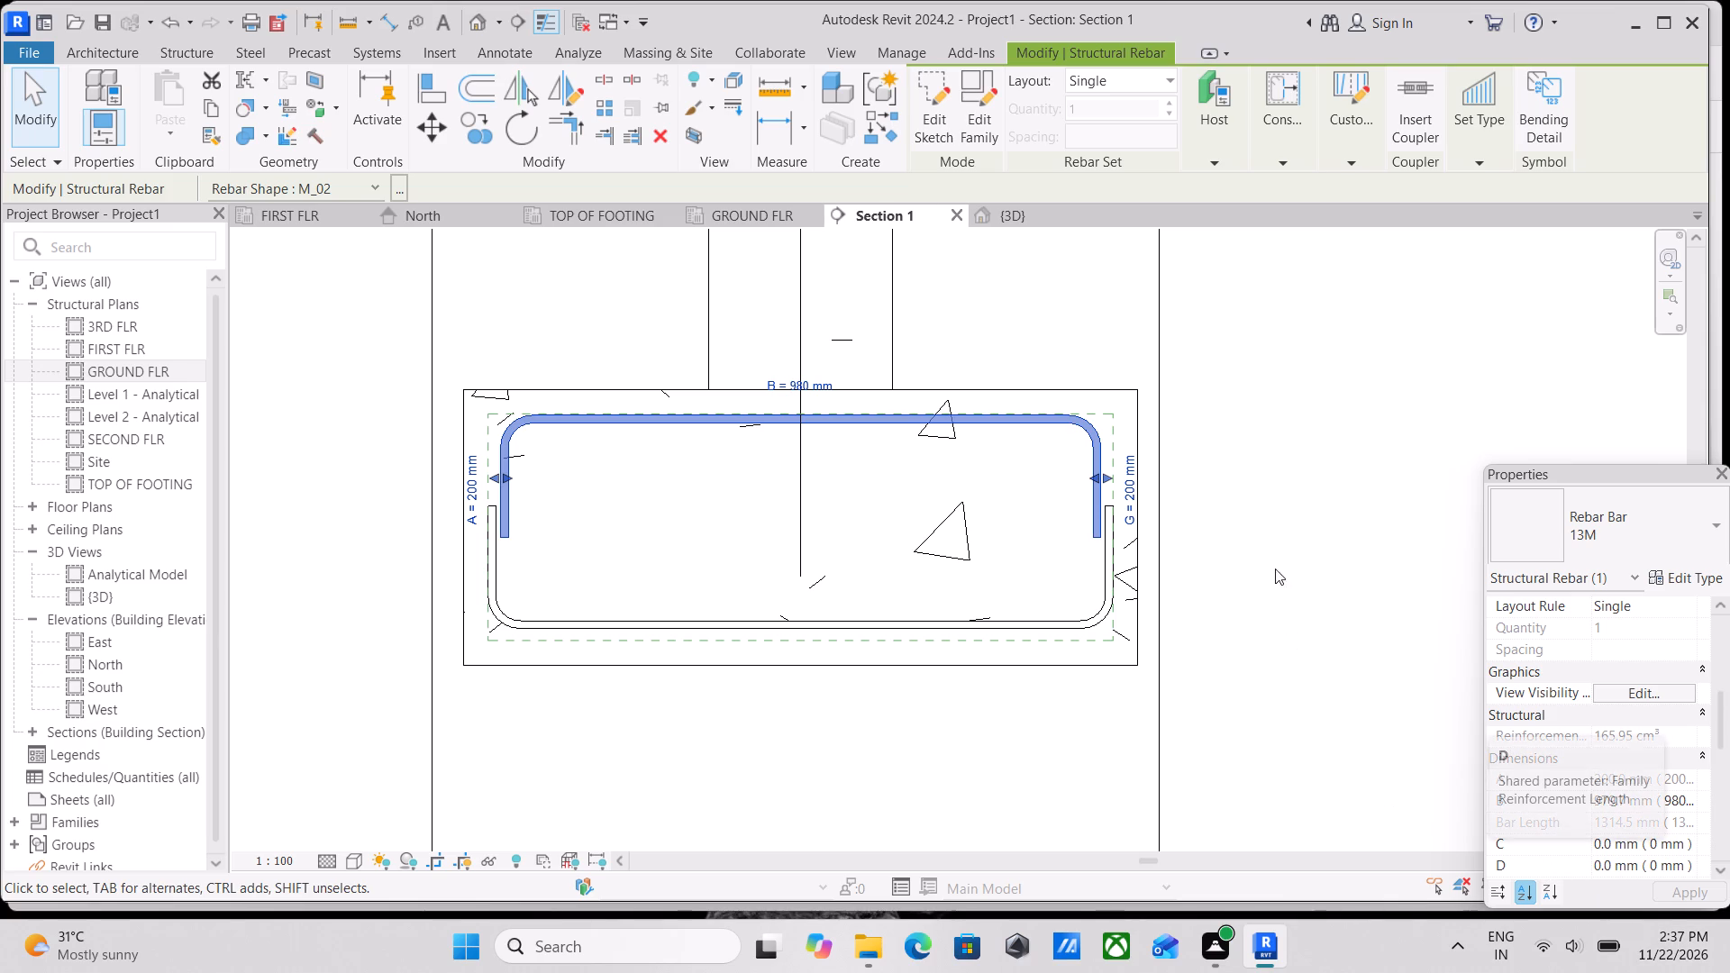
click(1143, 86)
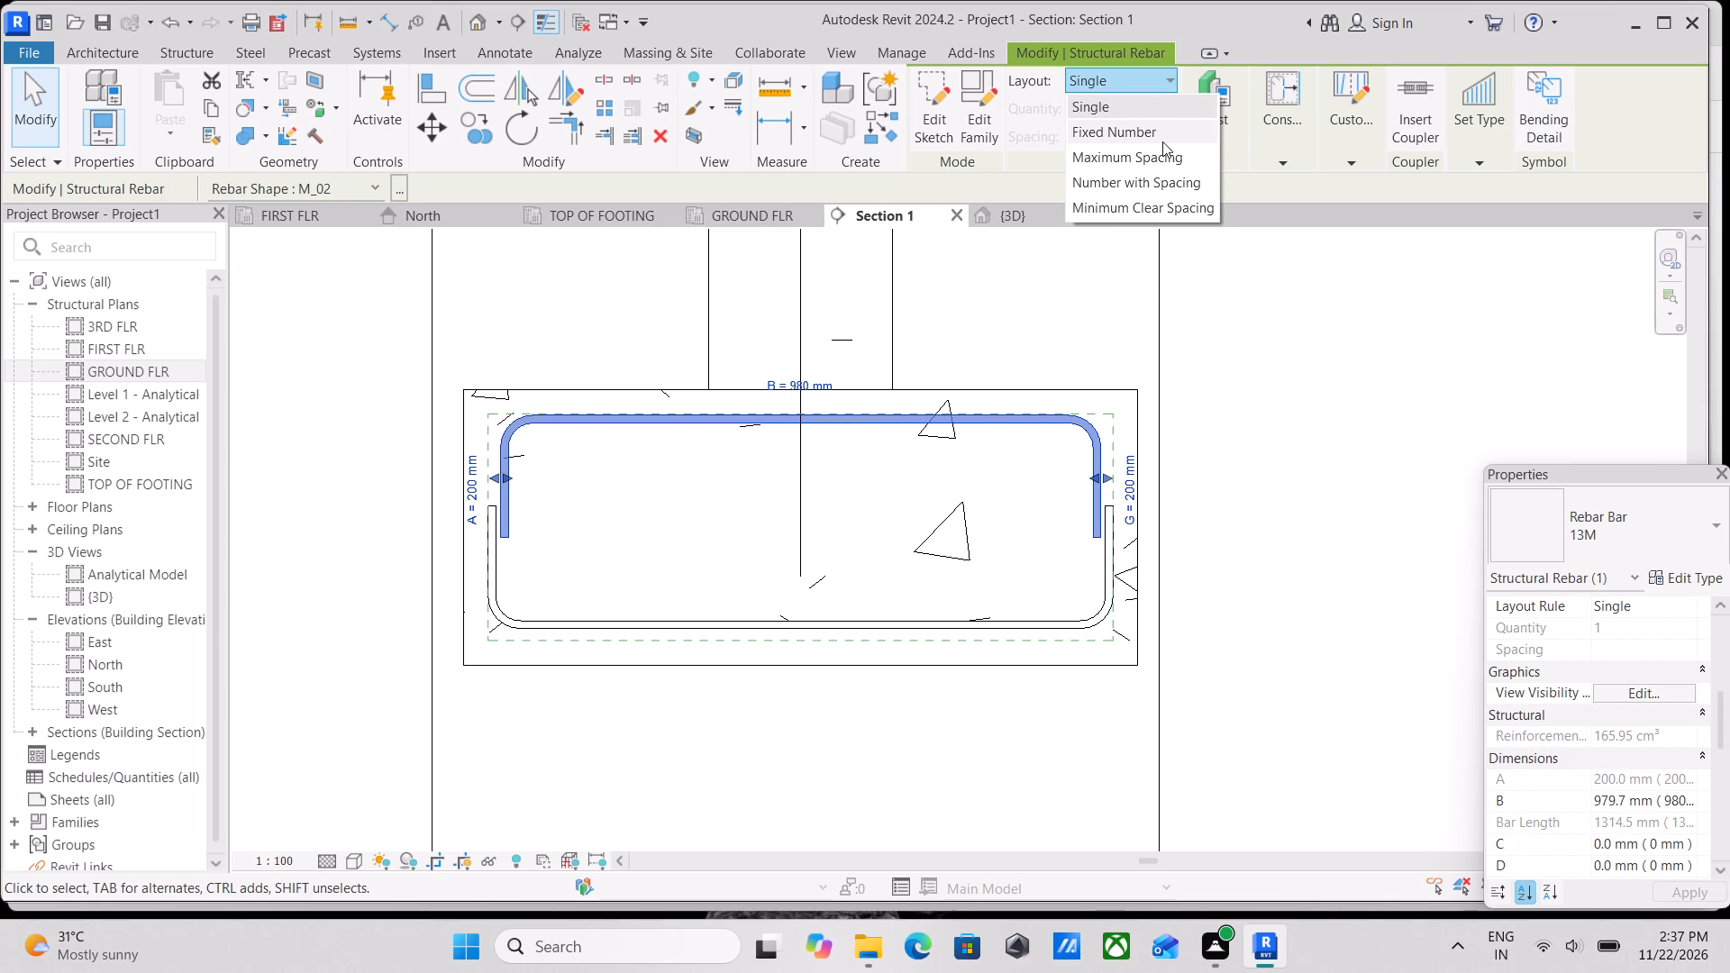
click(1165, 164)
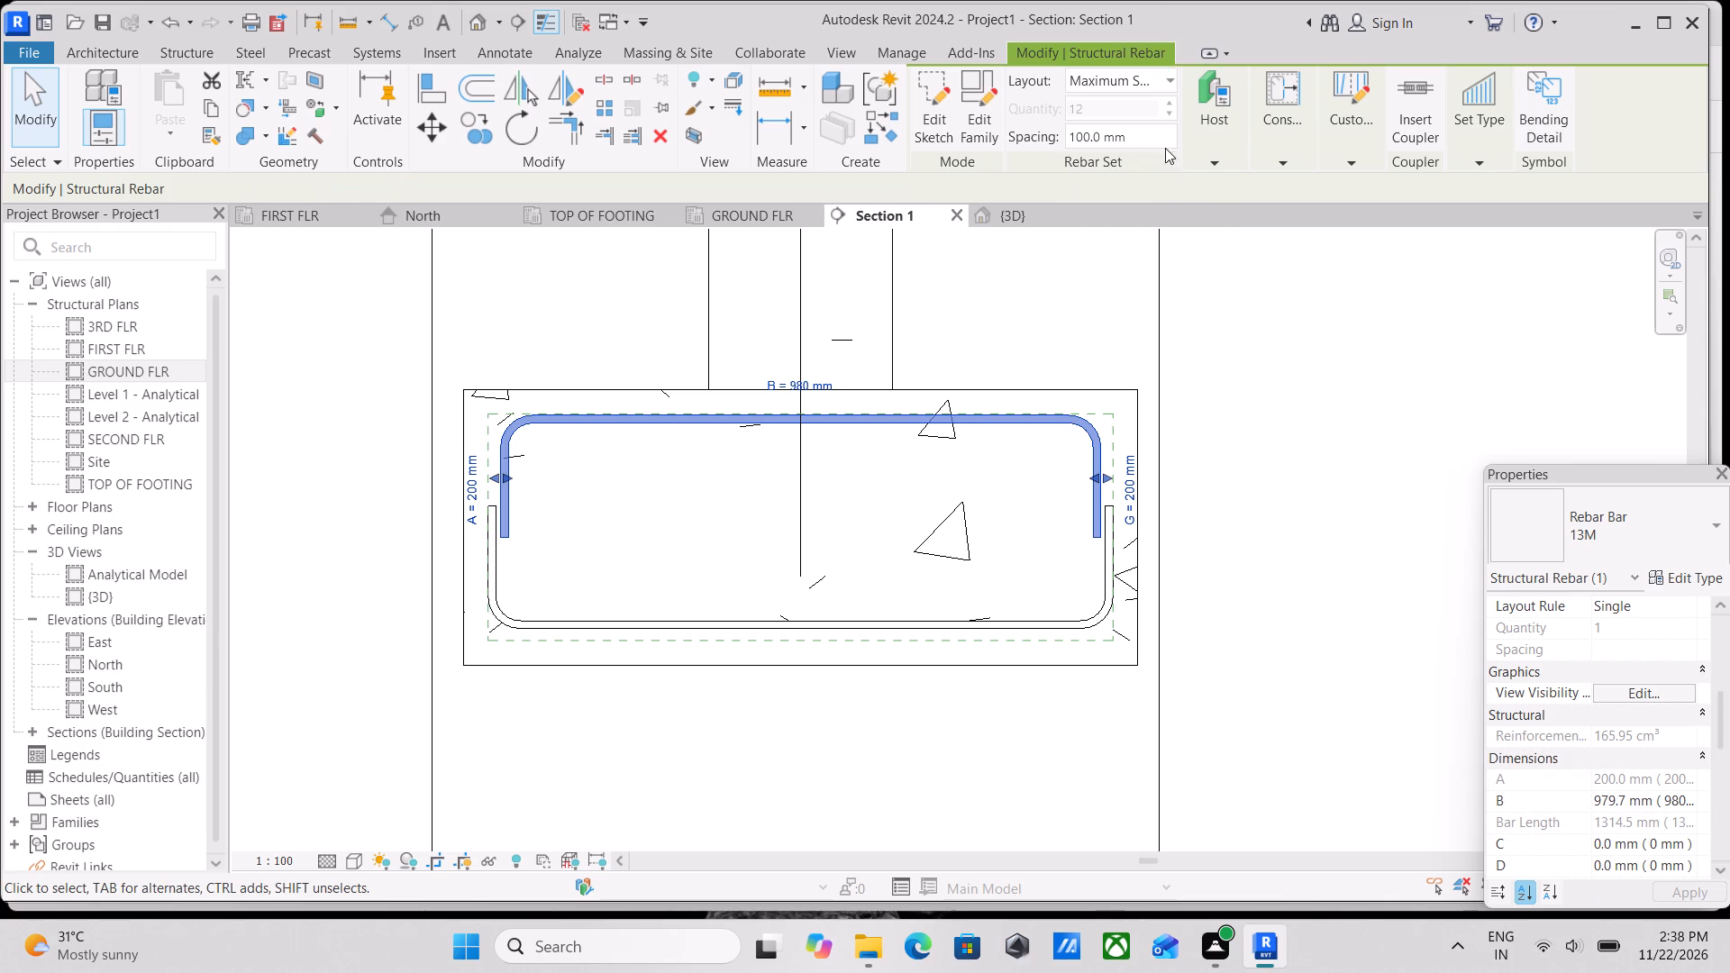
drag(1142, 139, 1125, 140)
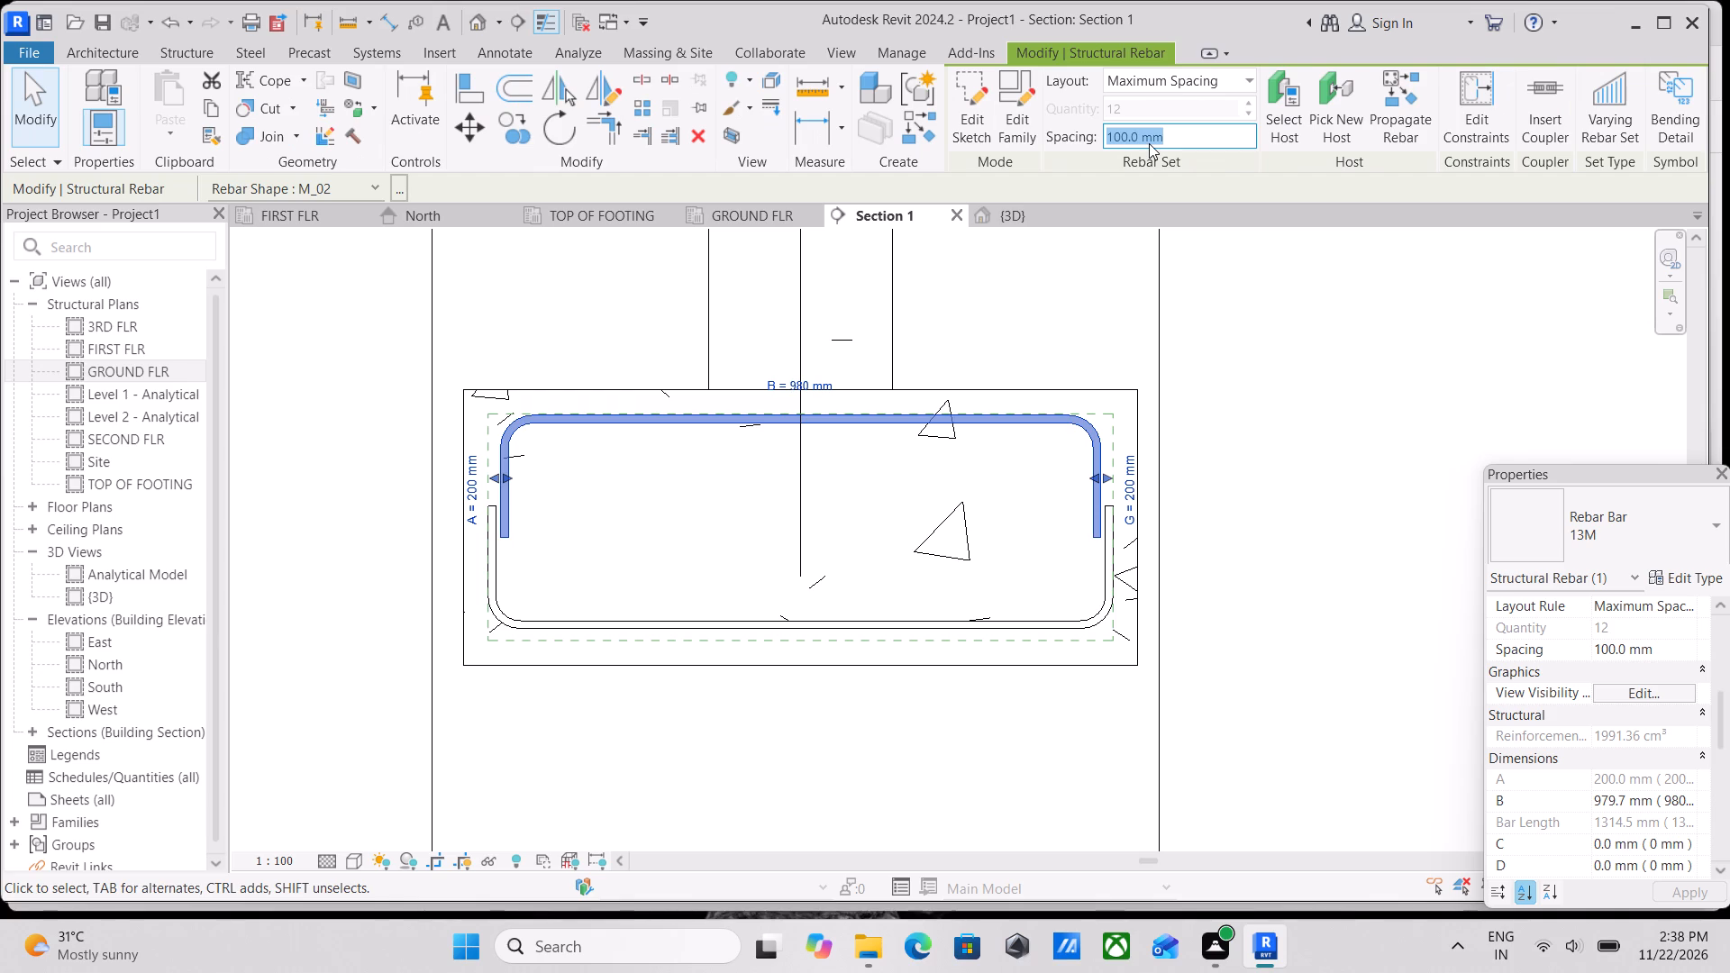
text(120MM)
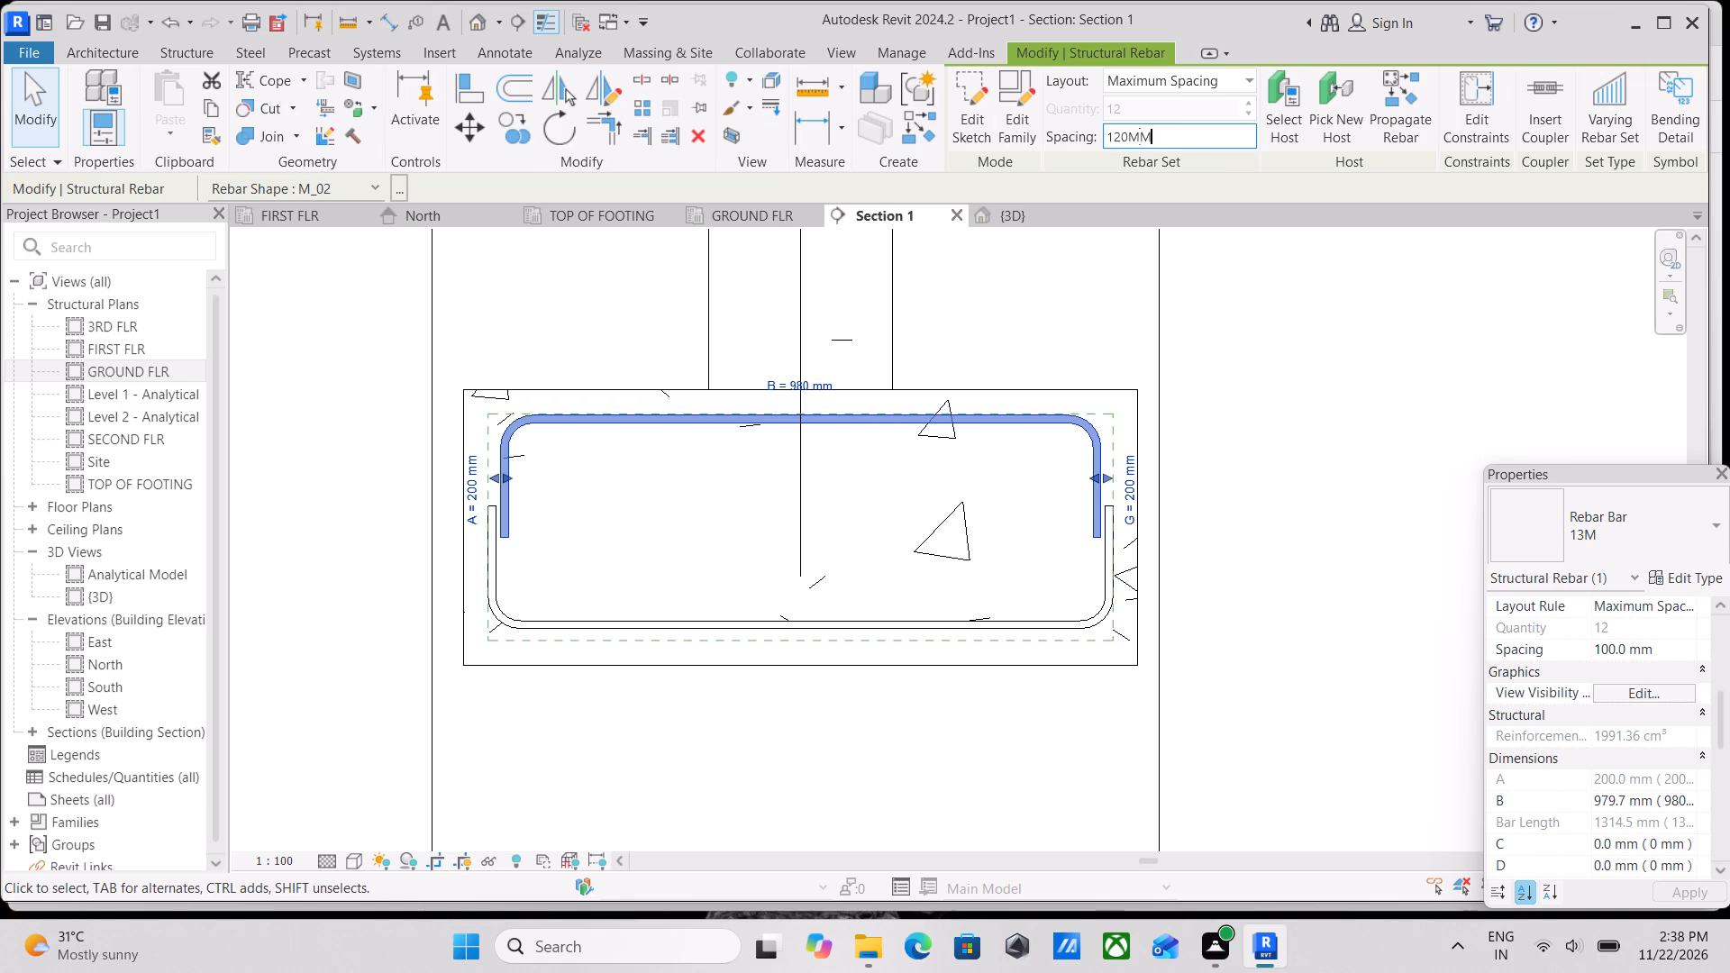
key(Return)
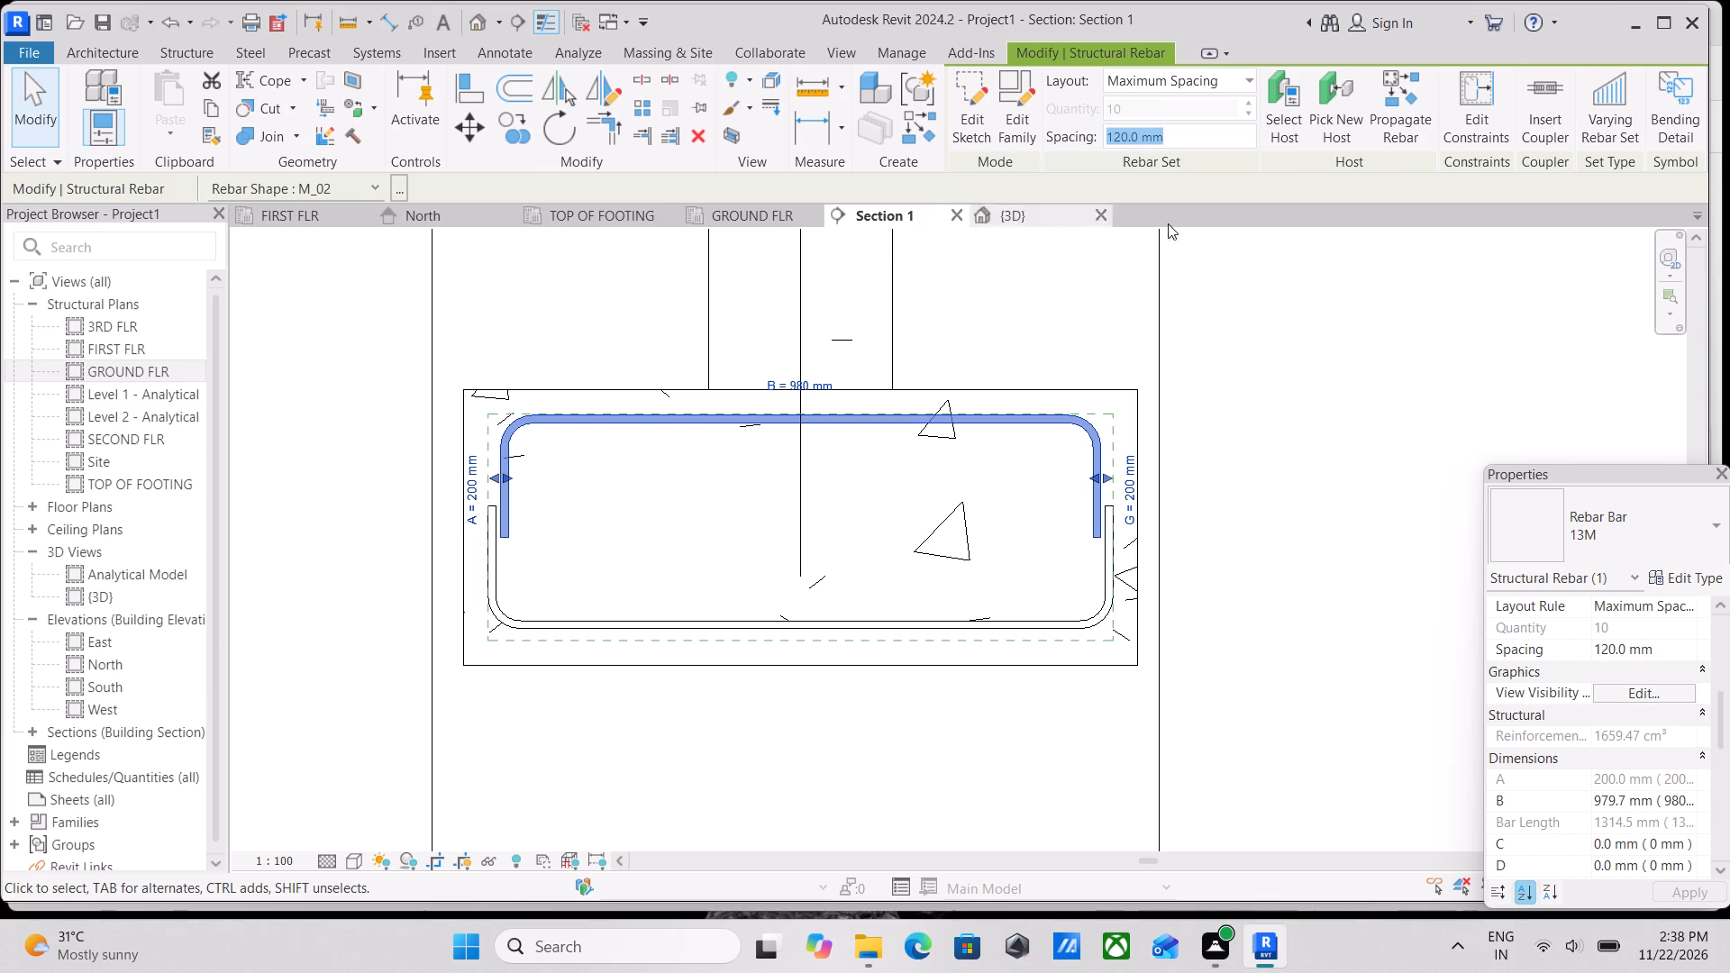
Review the view visibility states of the top bar set.
click(1633, 685)
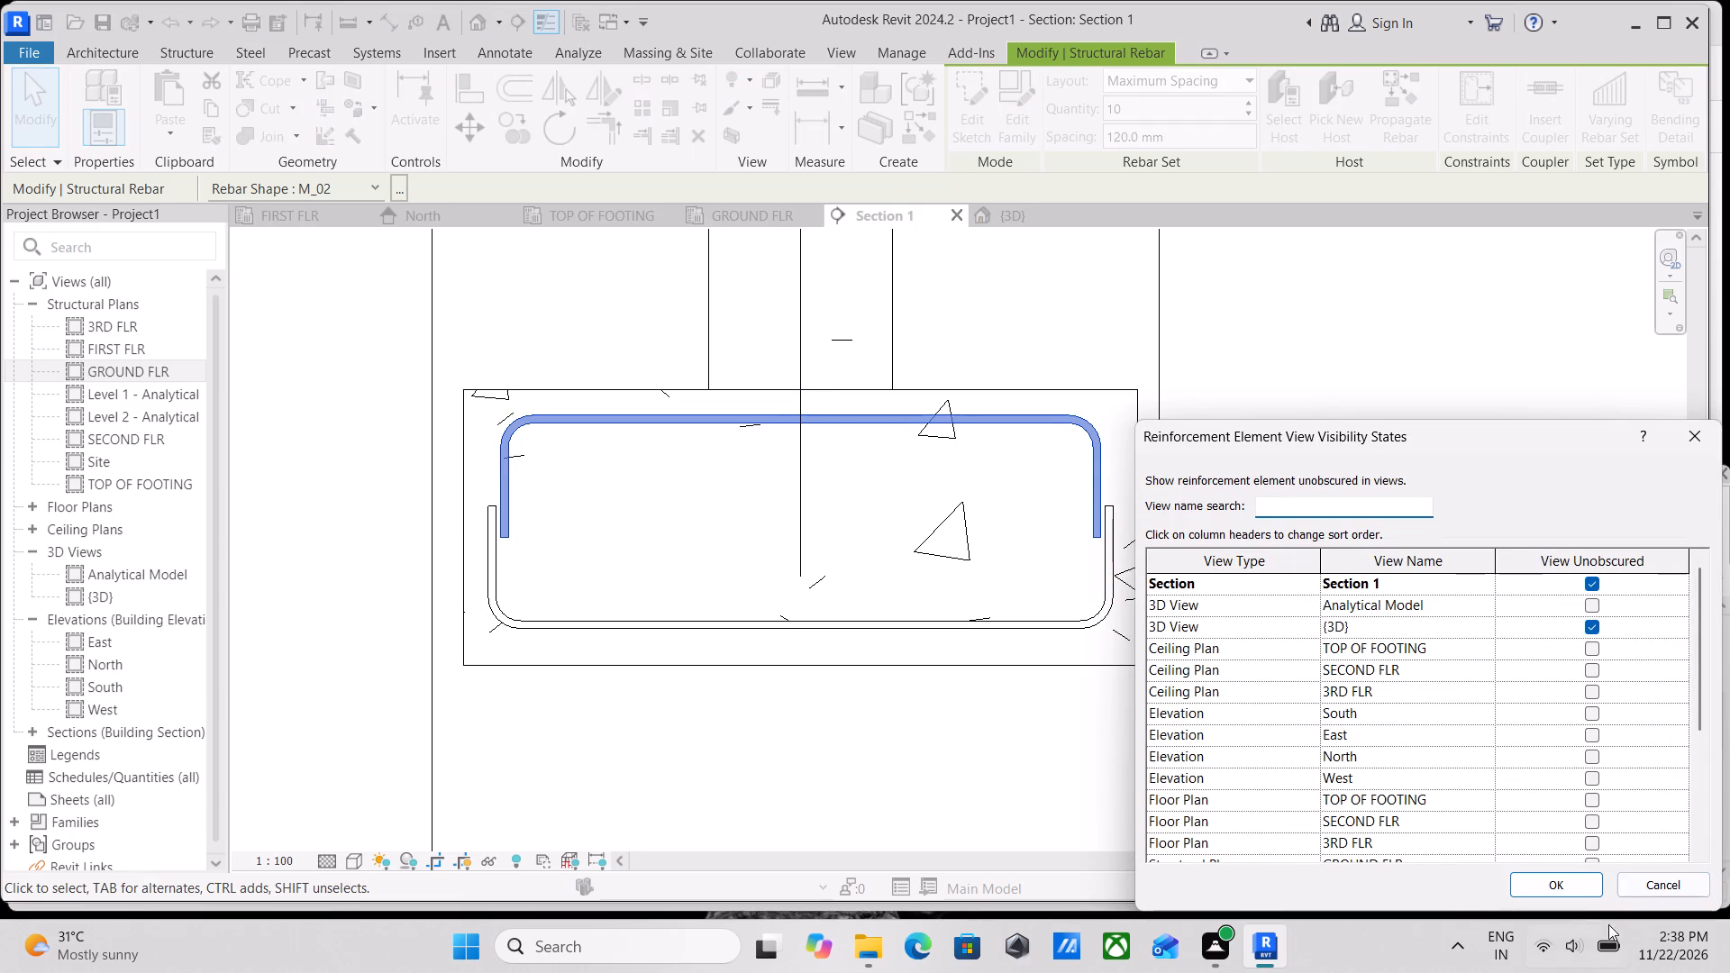
click(1557, 886)
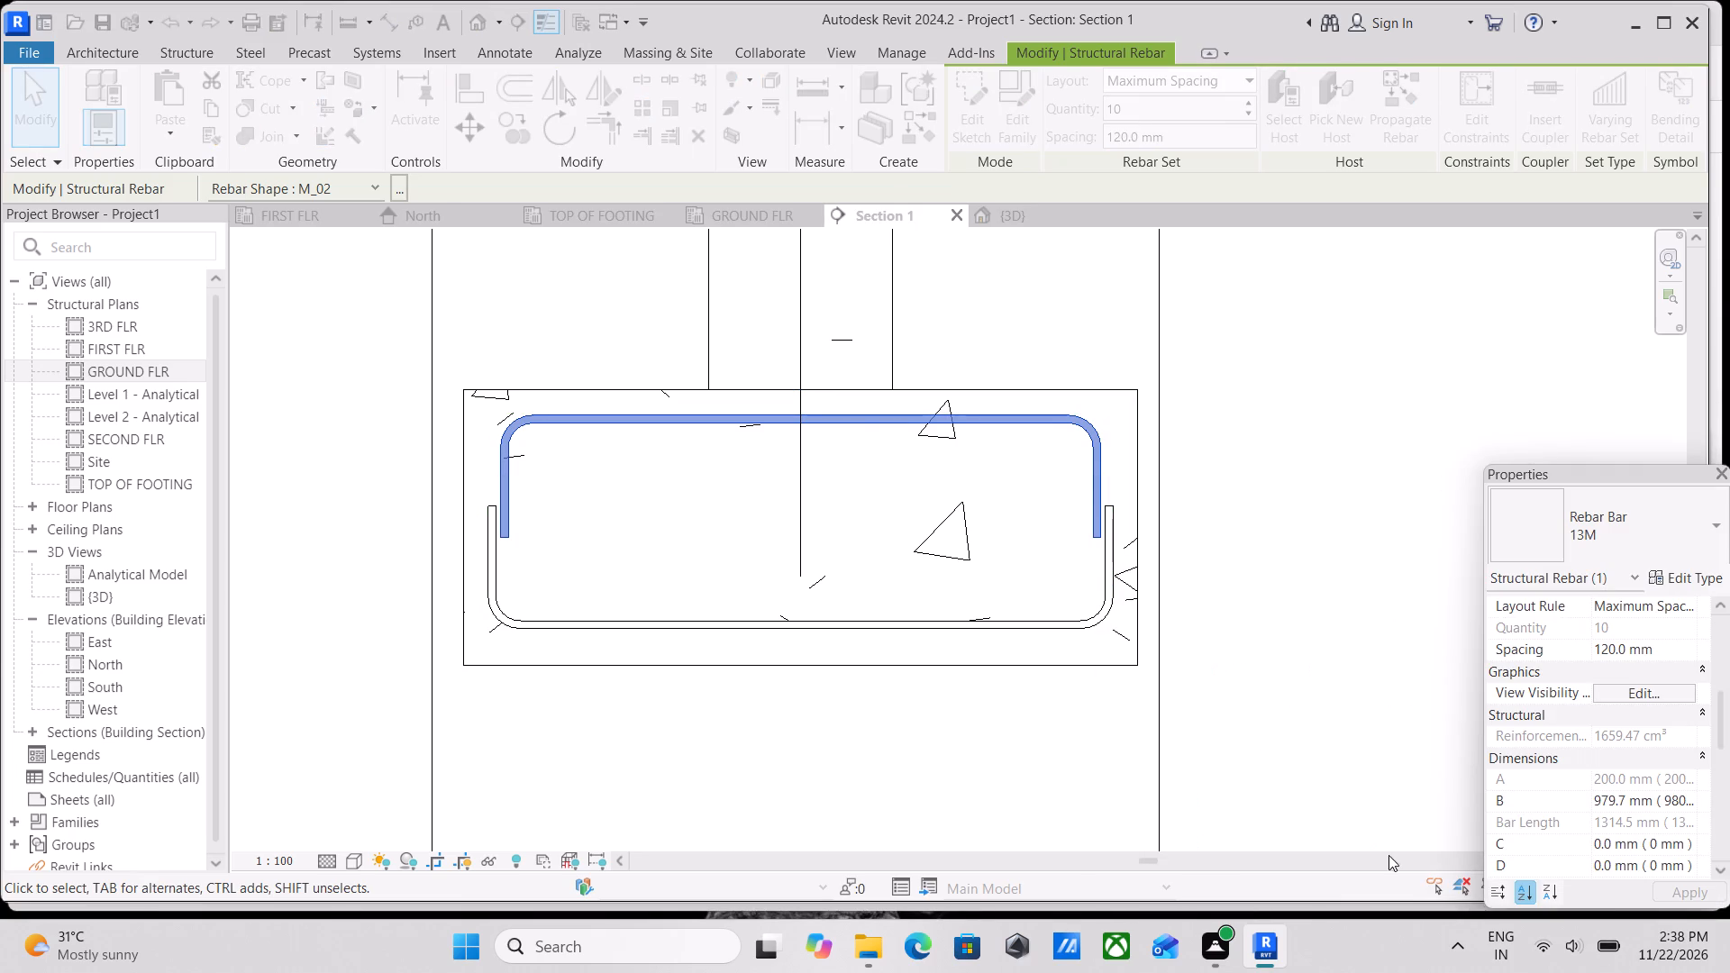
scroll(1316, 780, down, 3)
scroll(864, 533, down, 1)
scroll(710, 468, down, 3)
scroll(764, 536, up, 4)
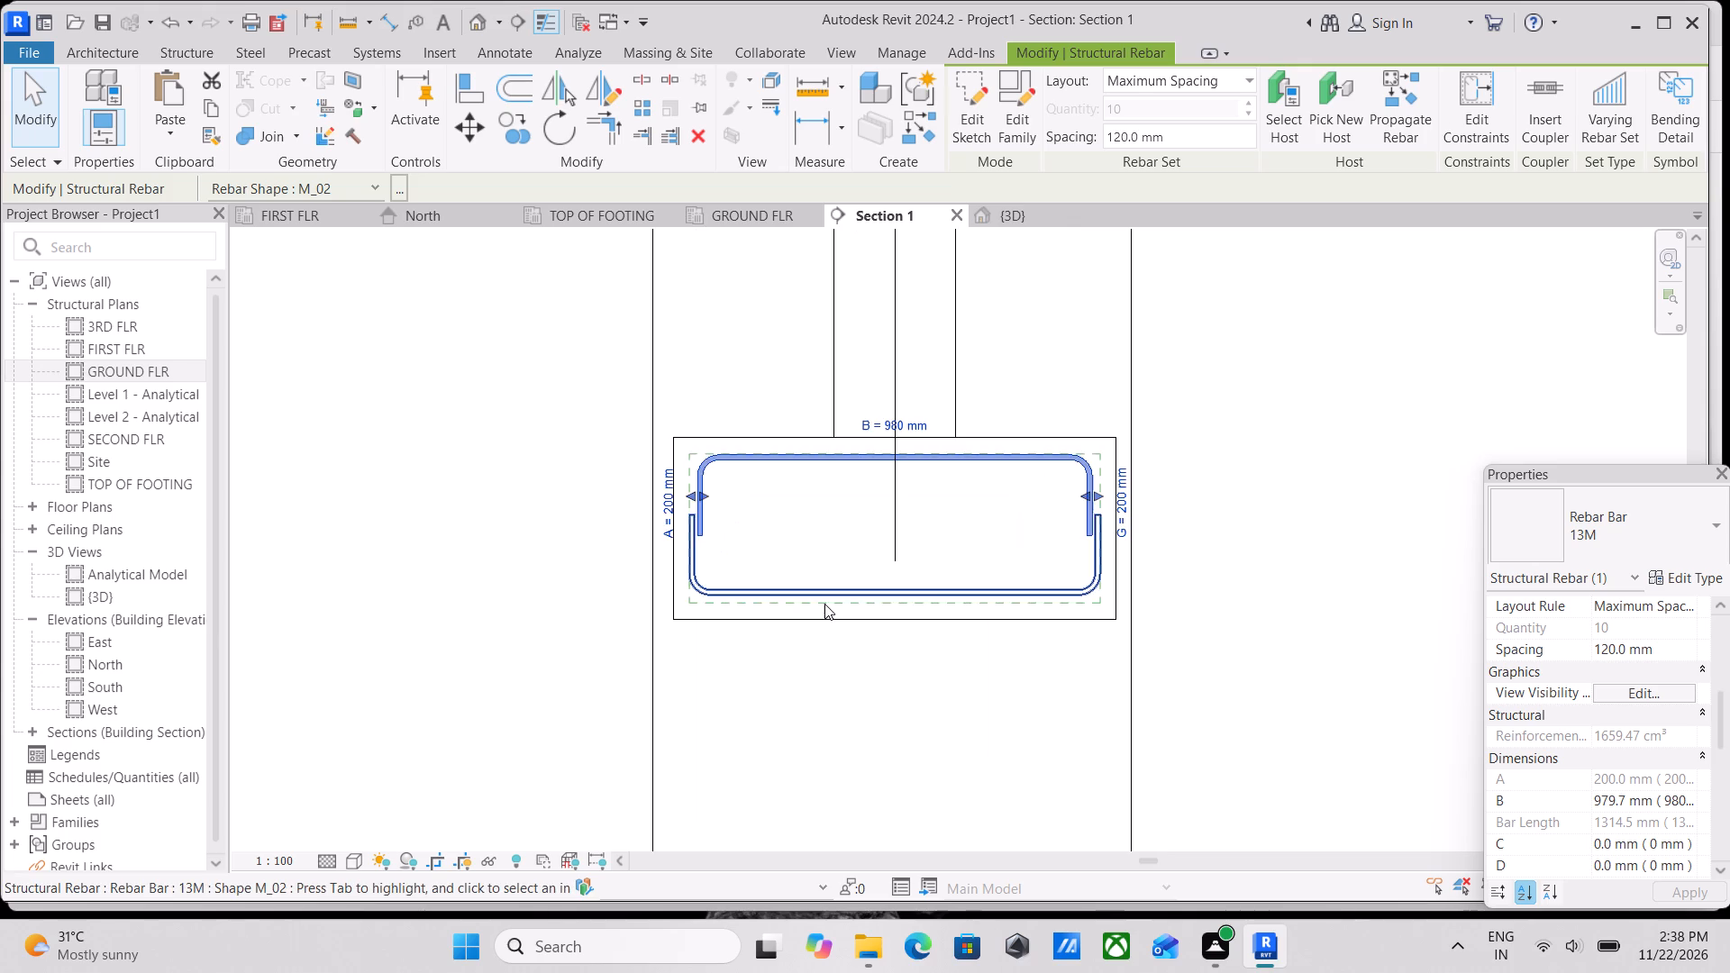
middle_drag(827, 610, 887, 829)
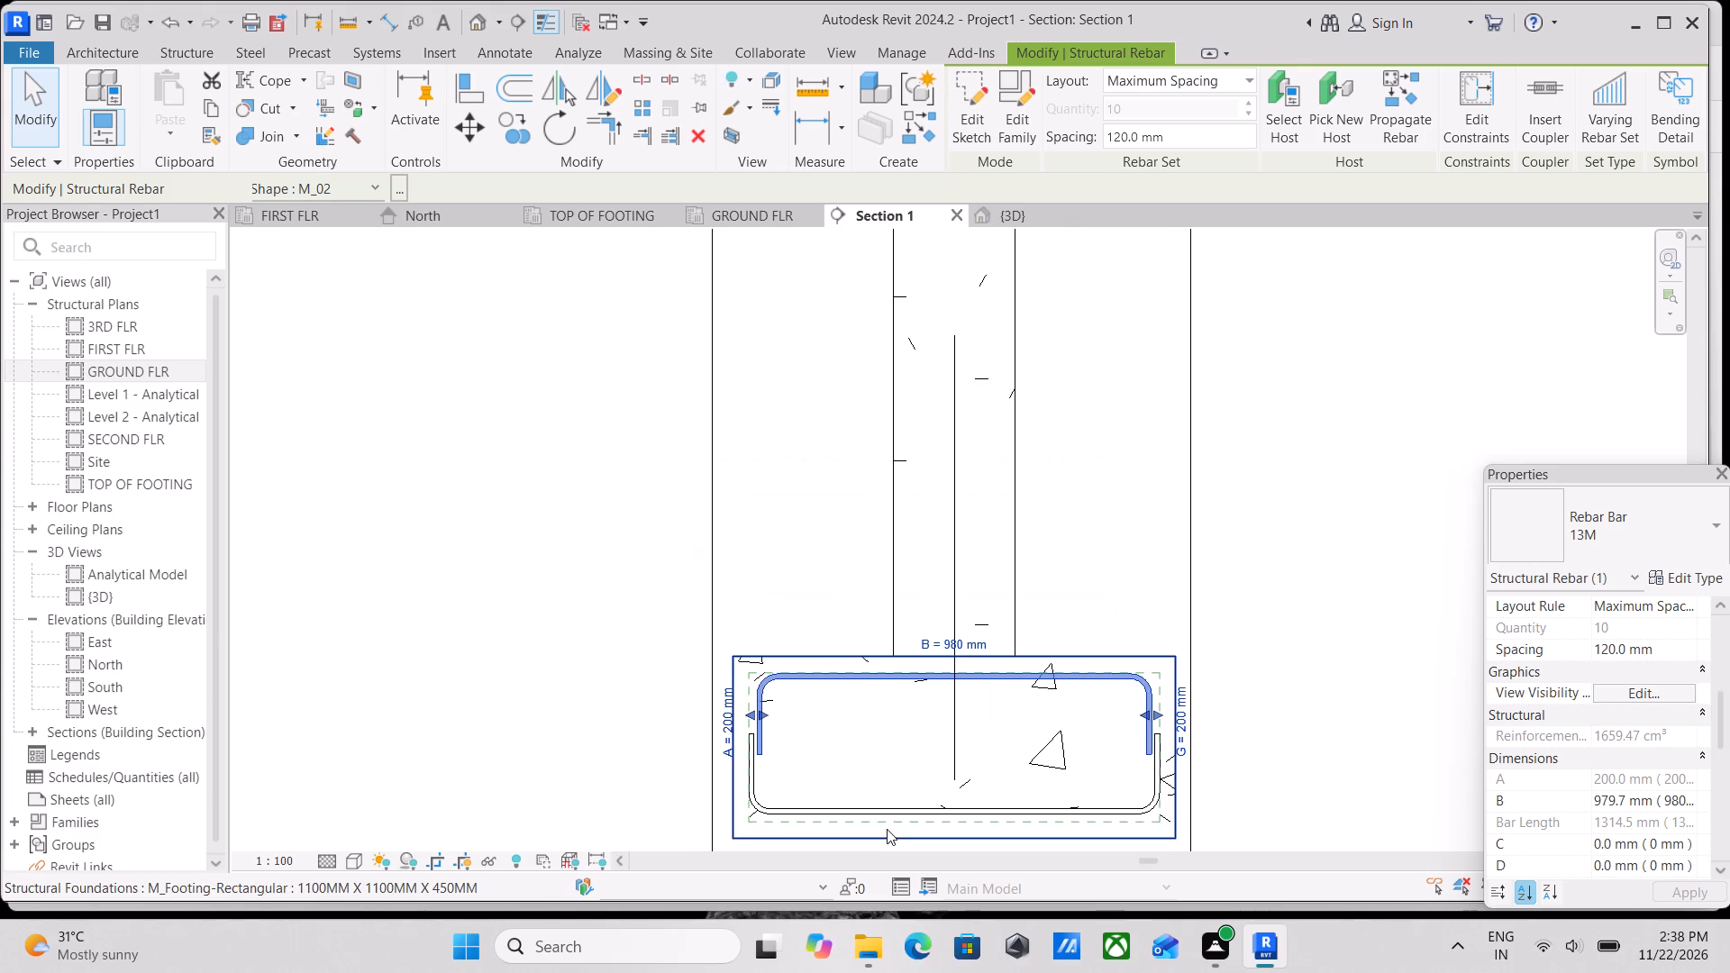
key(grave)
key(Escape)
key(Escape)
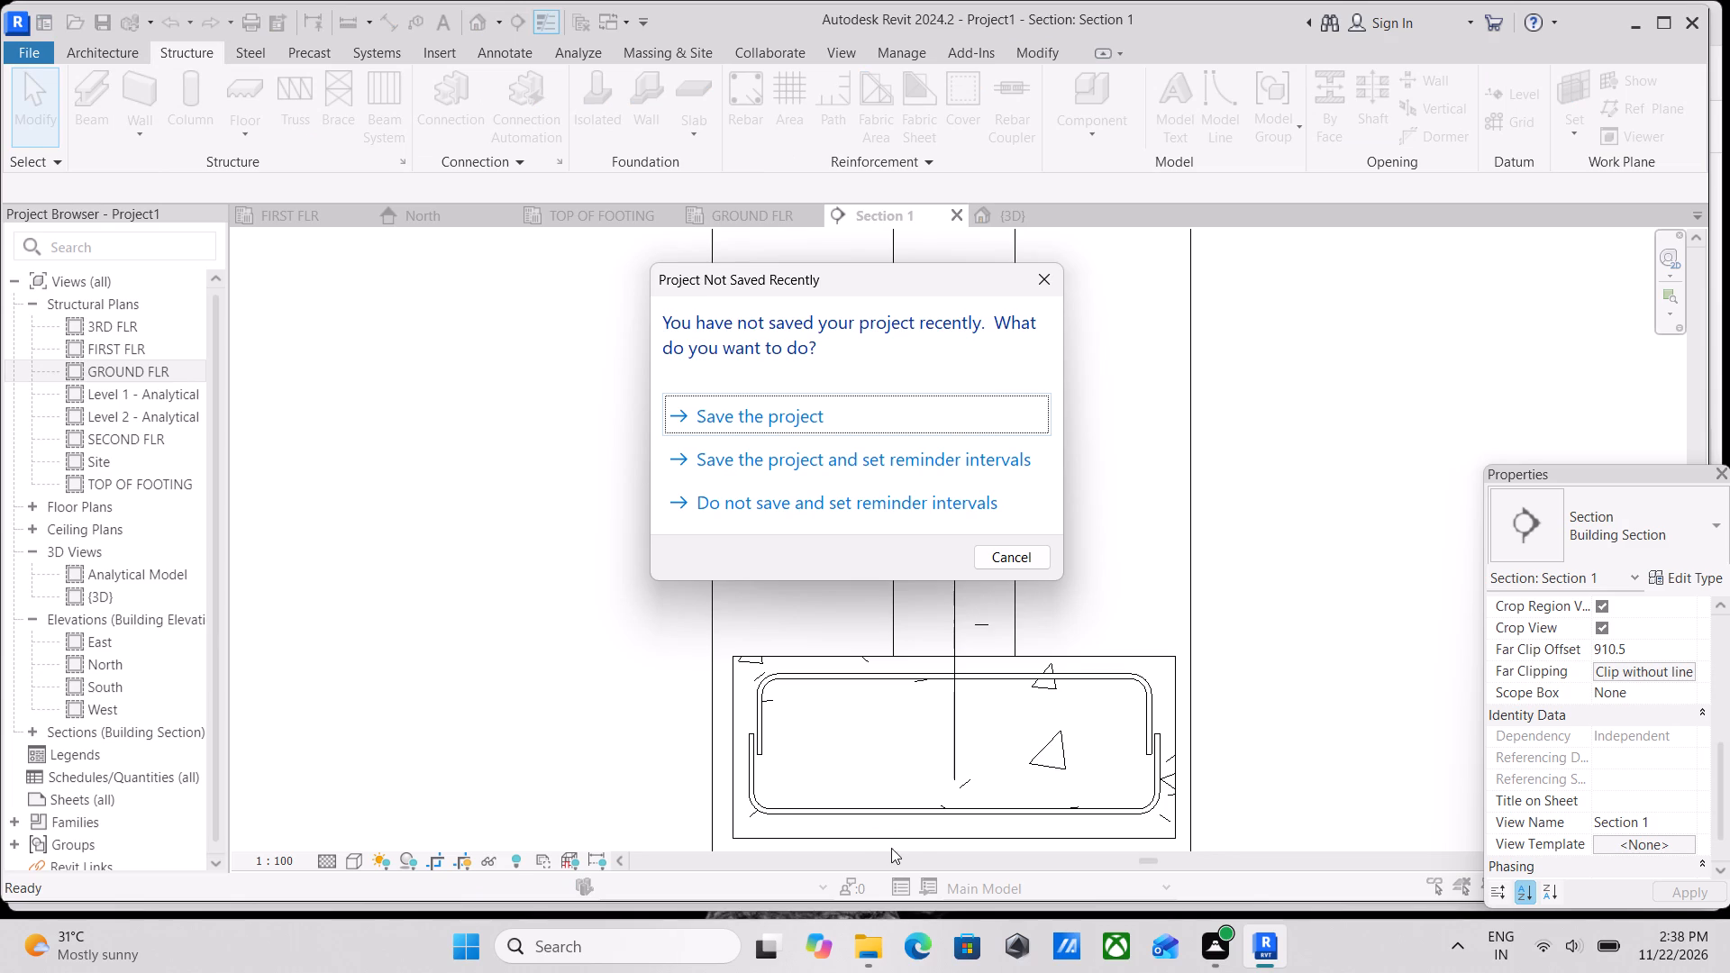
Dismiss the save reminder without saving the project.
scroll(893, 837, up, 2)
scroll(879, 830, down, 2)
scroll(879, 830, up, 1)
scroll(879, 830, down, 3)
click(1043, 285)
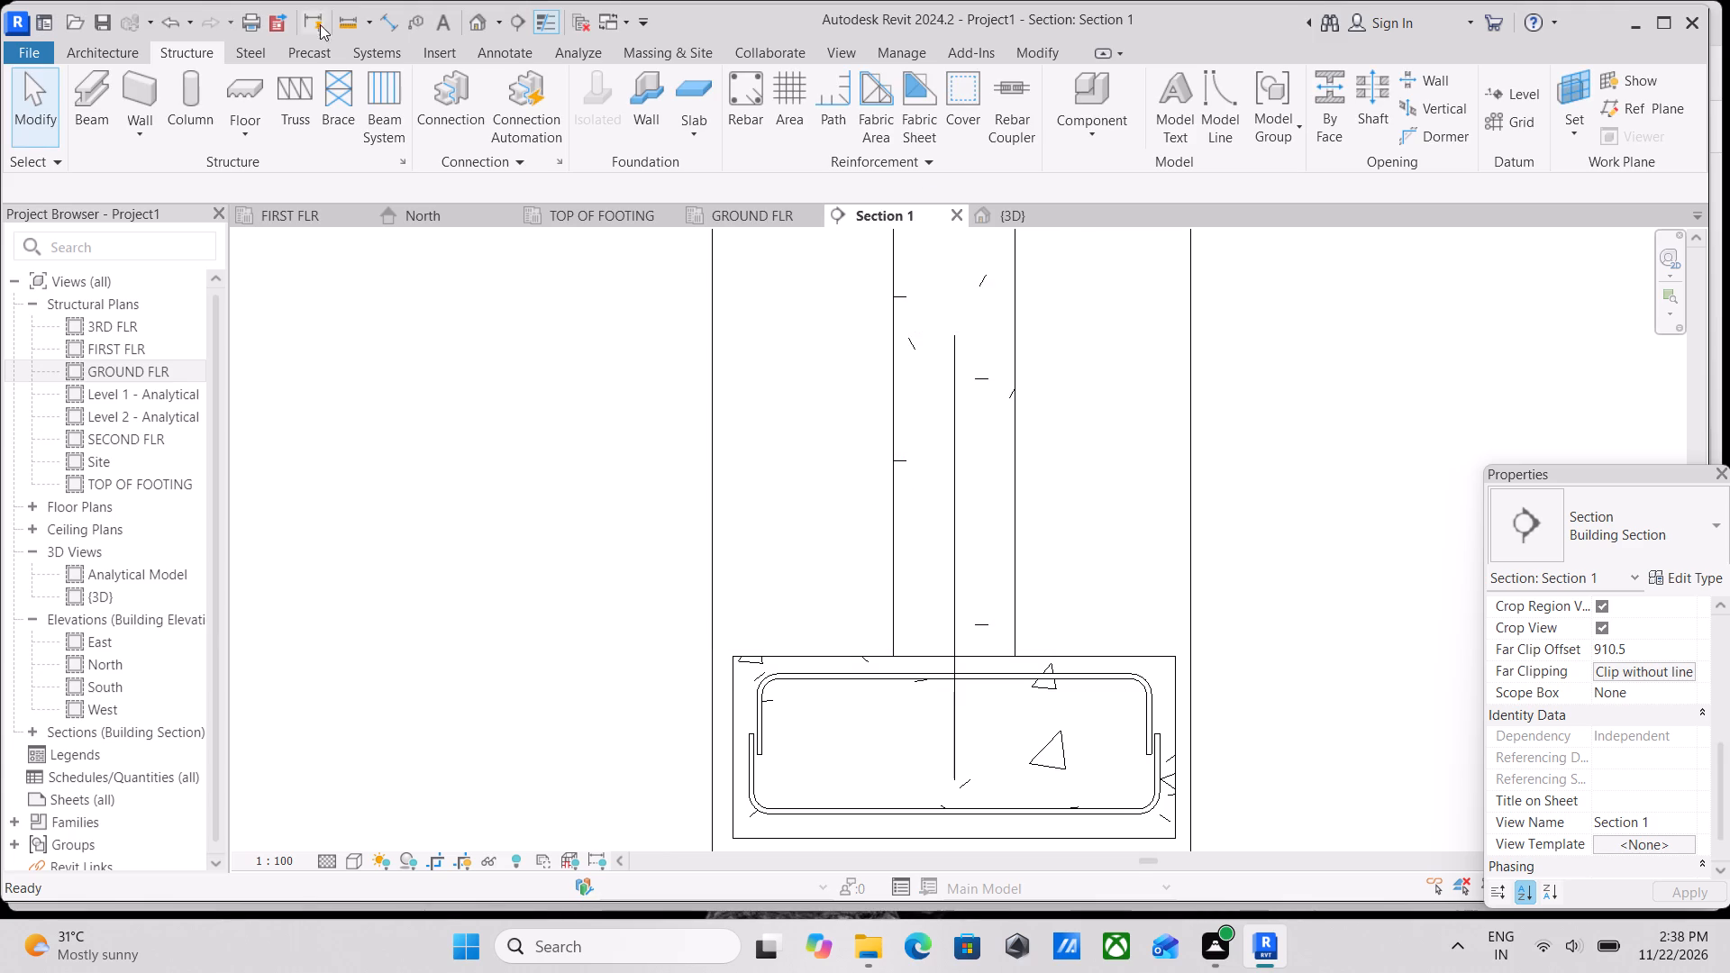
Review the view visibility states of the footing's top bar set.
click(104, 57)
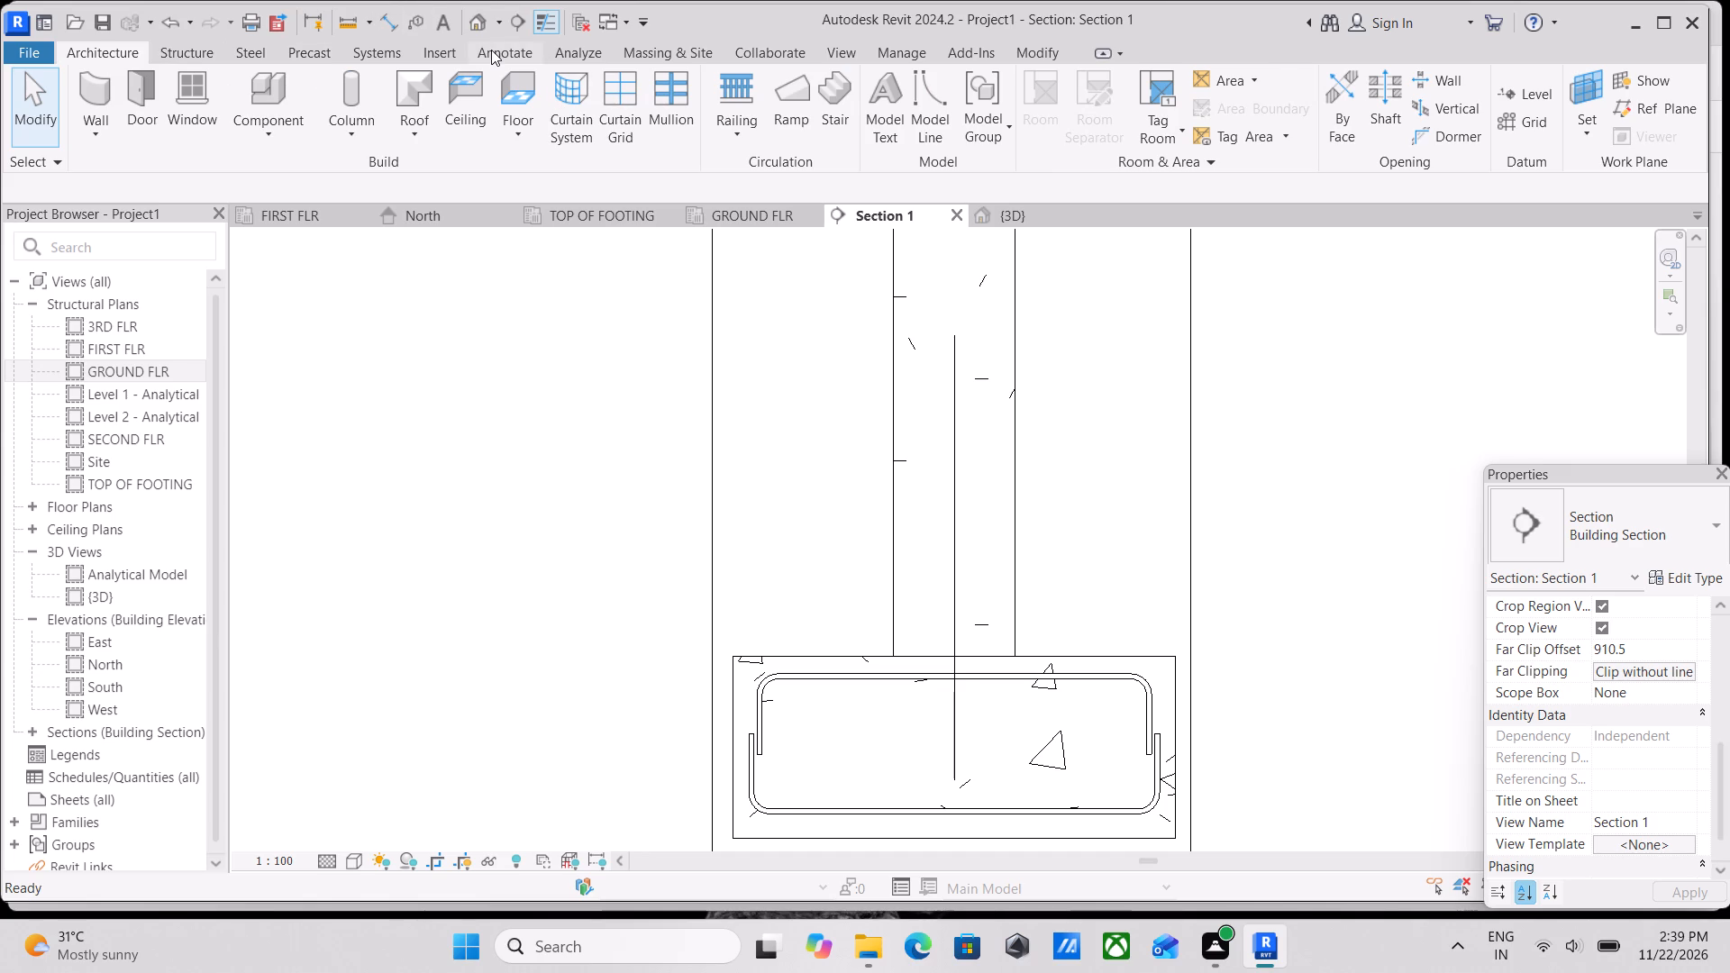
scroll(846, 720, up, 2)
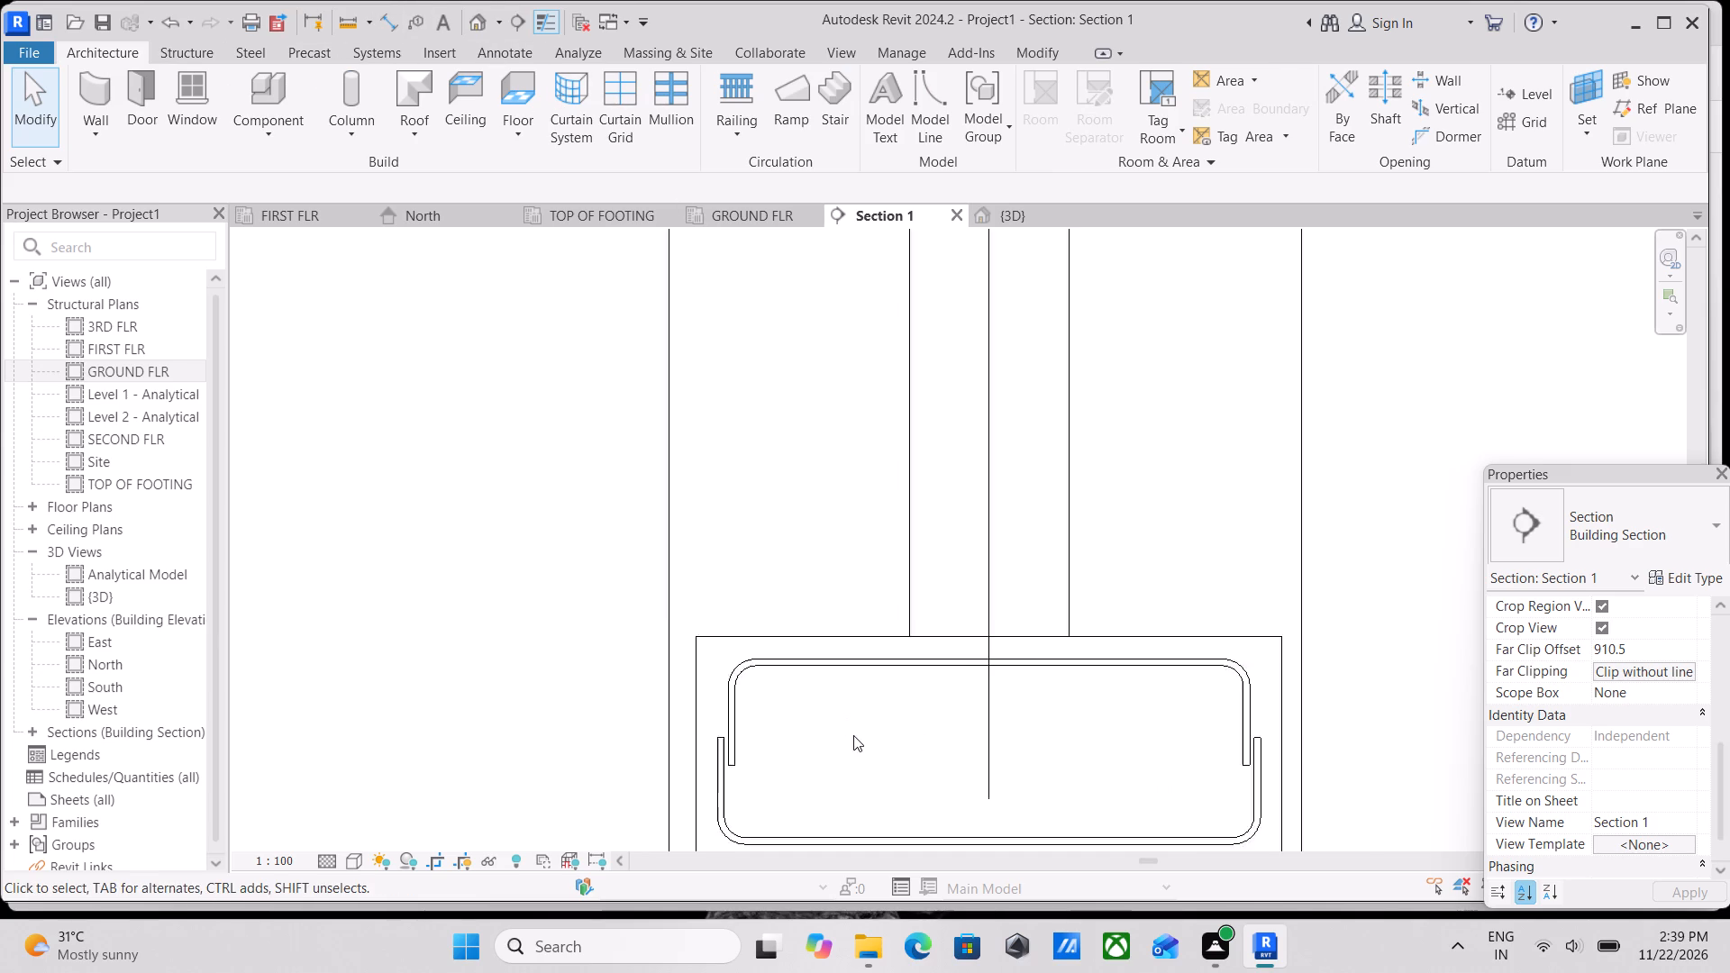
scroll(853, 735, up, 1)
middle_drag(853, 735, 845, 686)
click(870, 602)
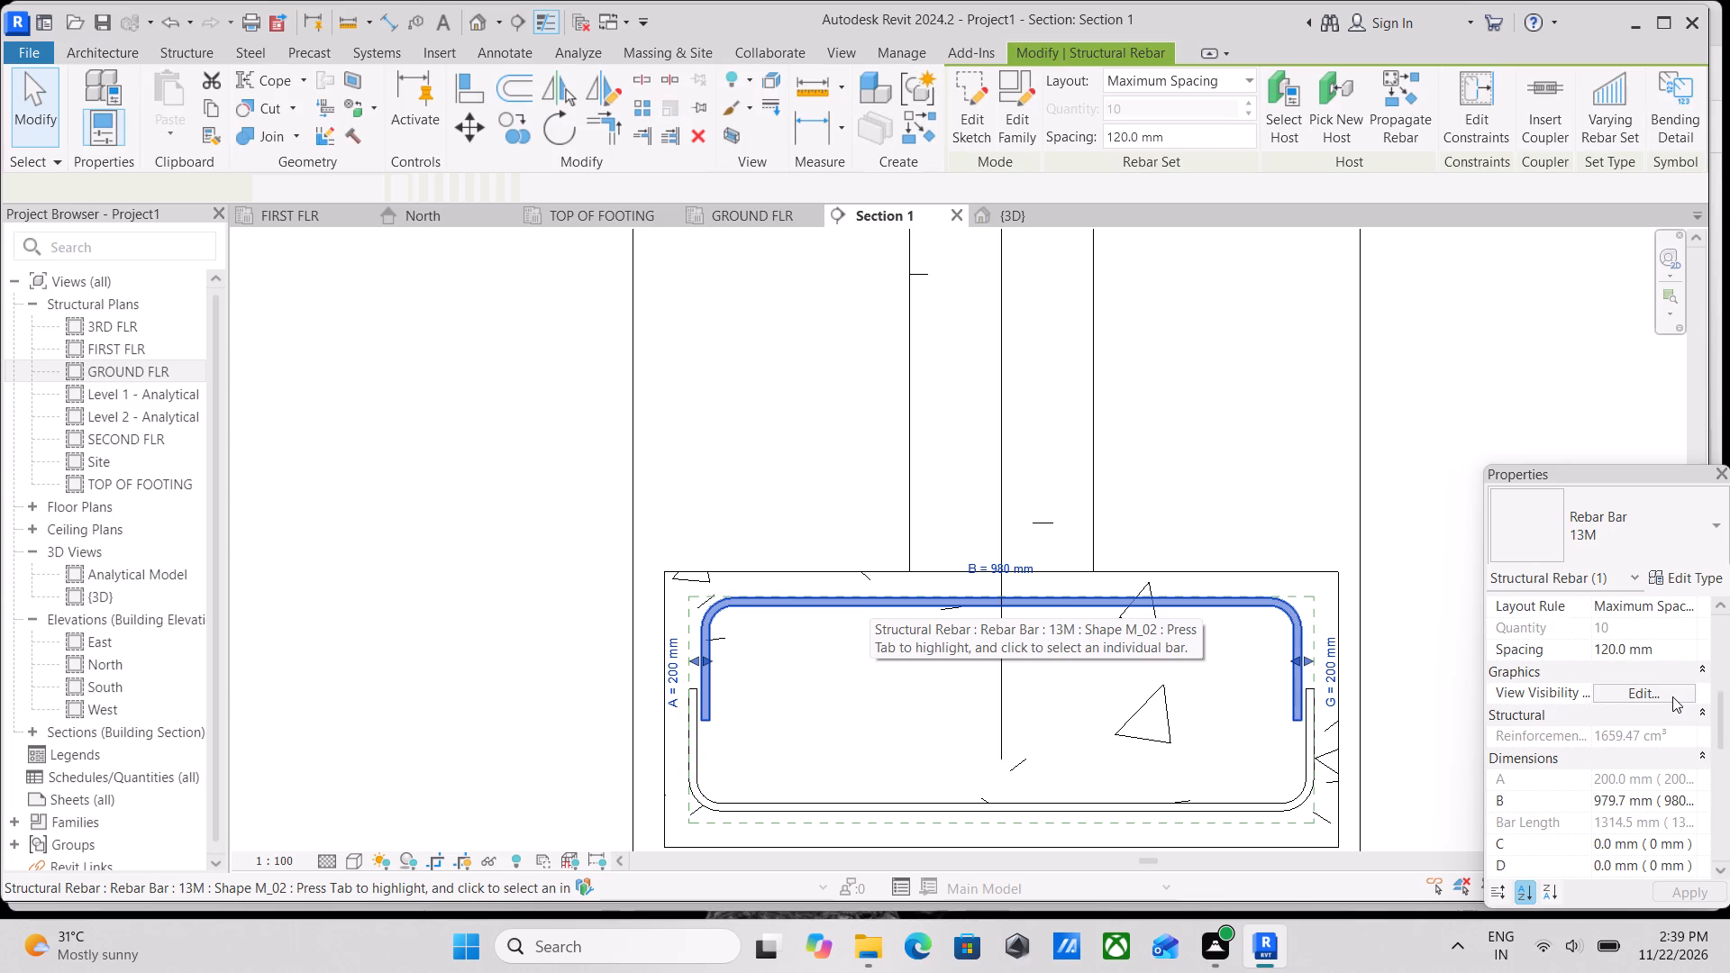
click(1671, 695)
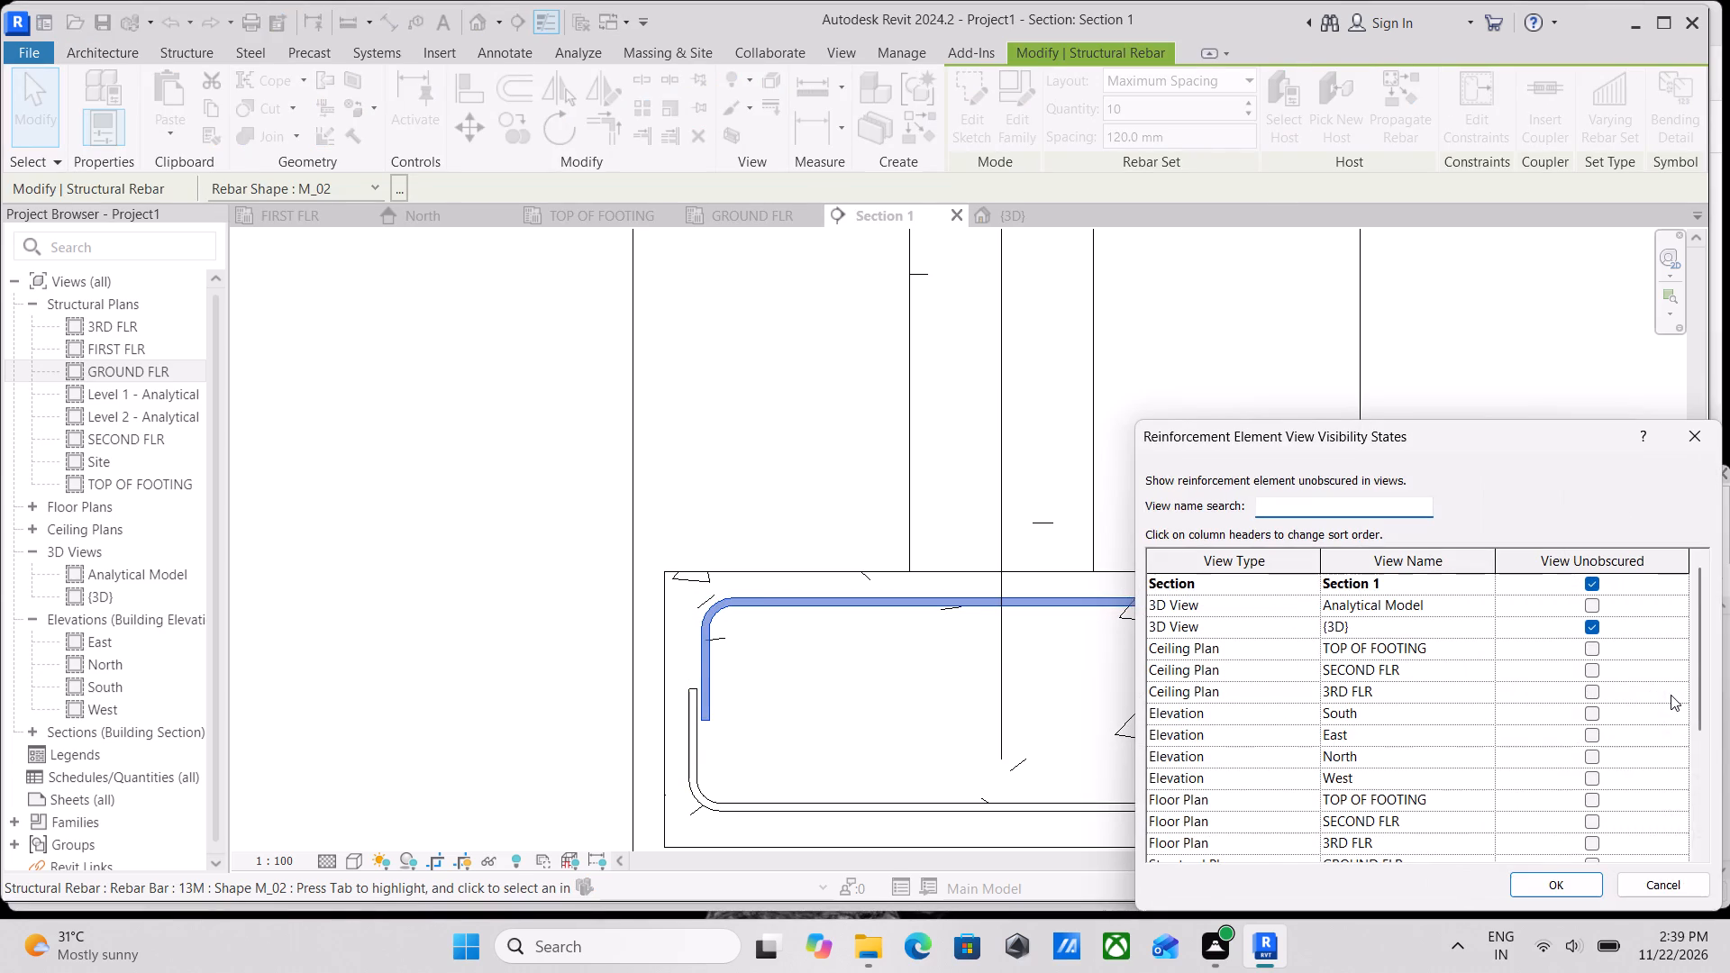
click(1537, 874)
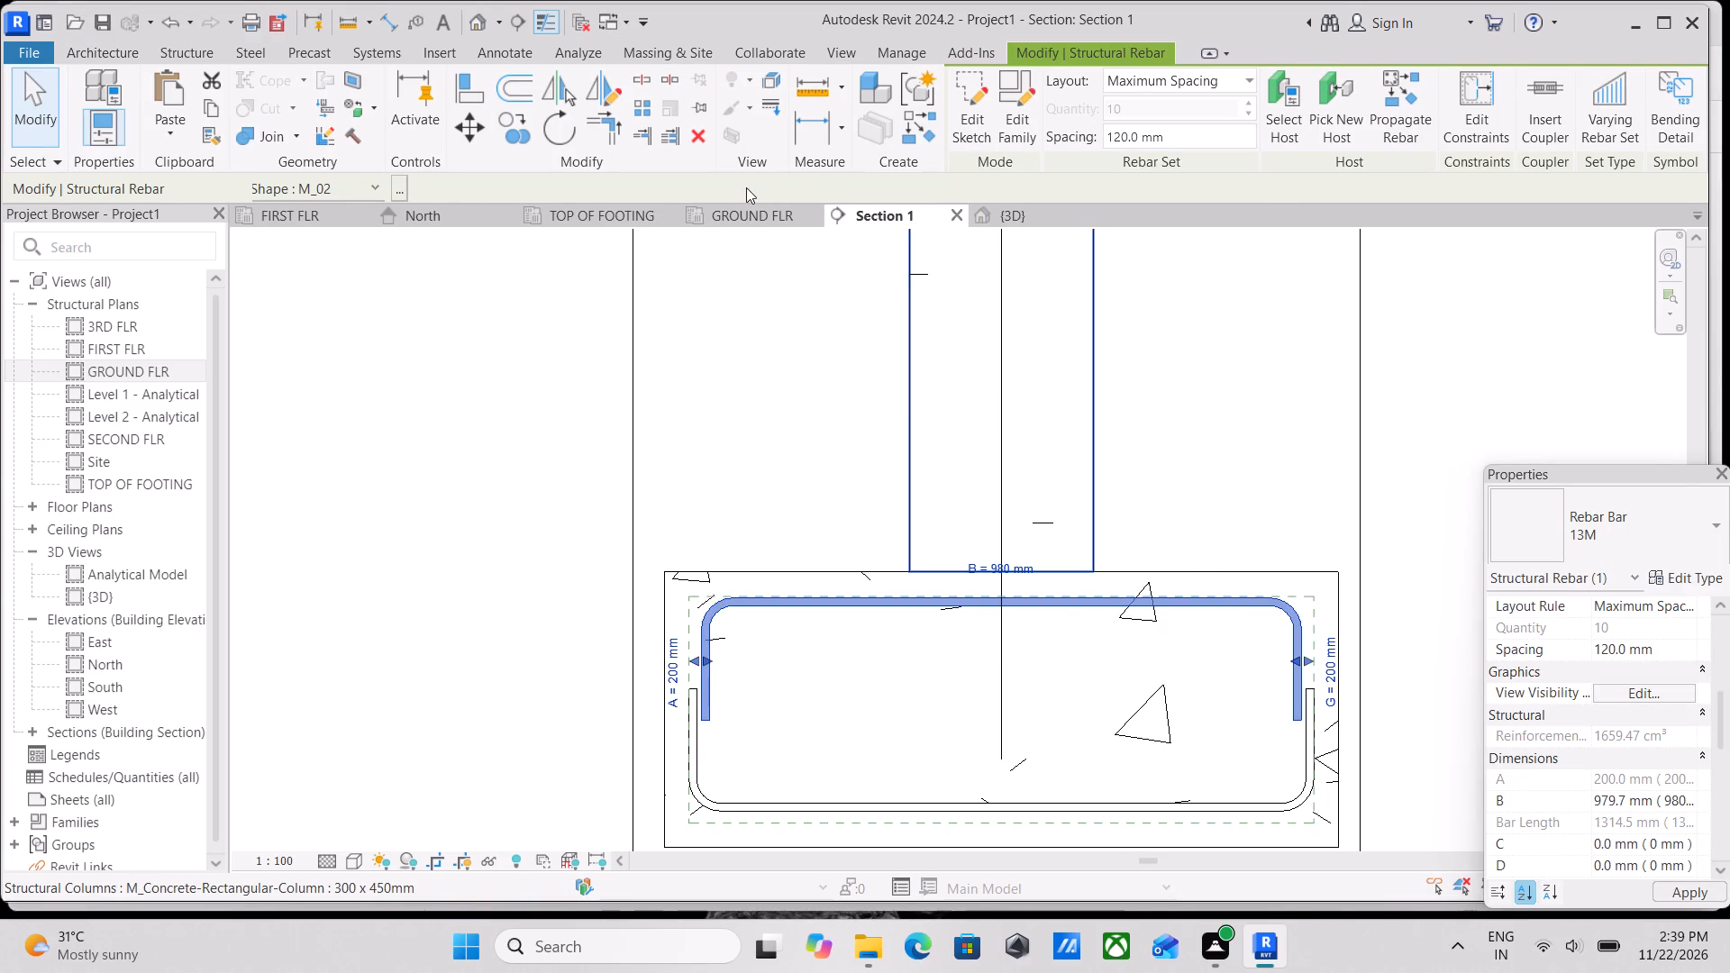
key(Escape)
Place an M_02 13M rebar Perpendicular to Cover inside the footing's upper-left corner, about 112 mm from its side and 69 mm below its top.
click(88, 45)
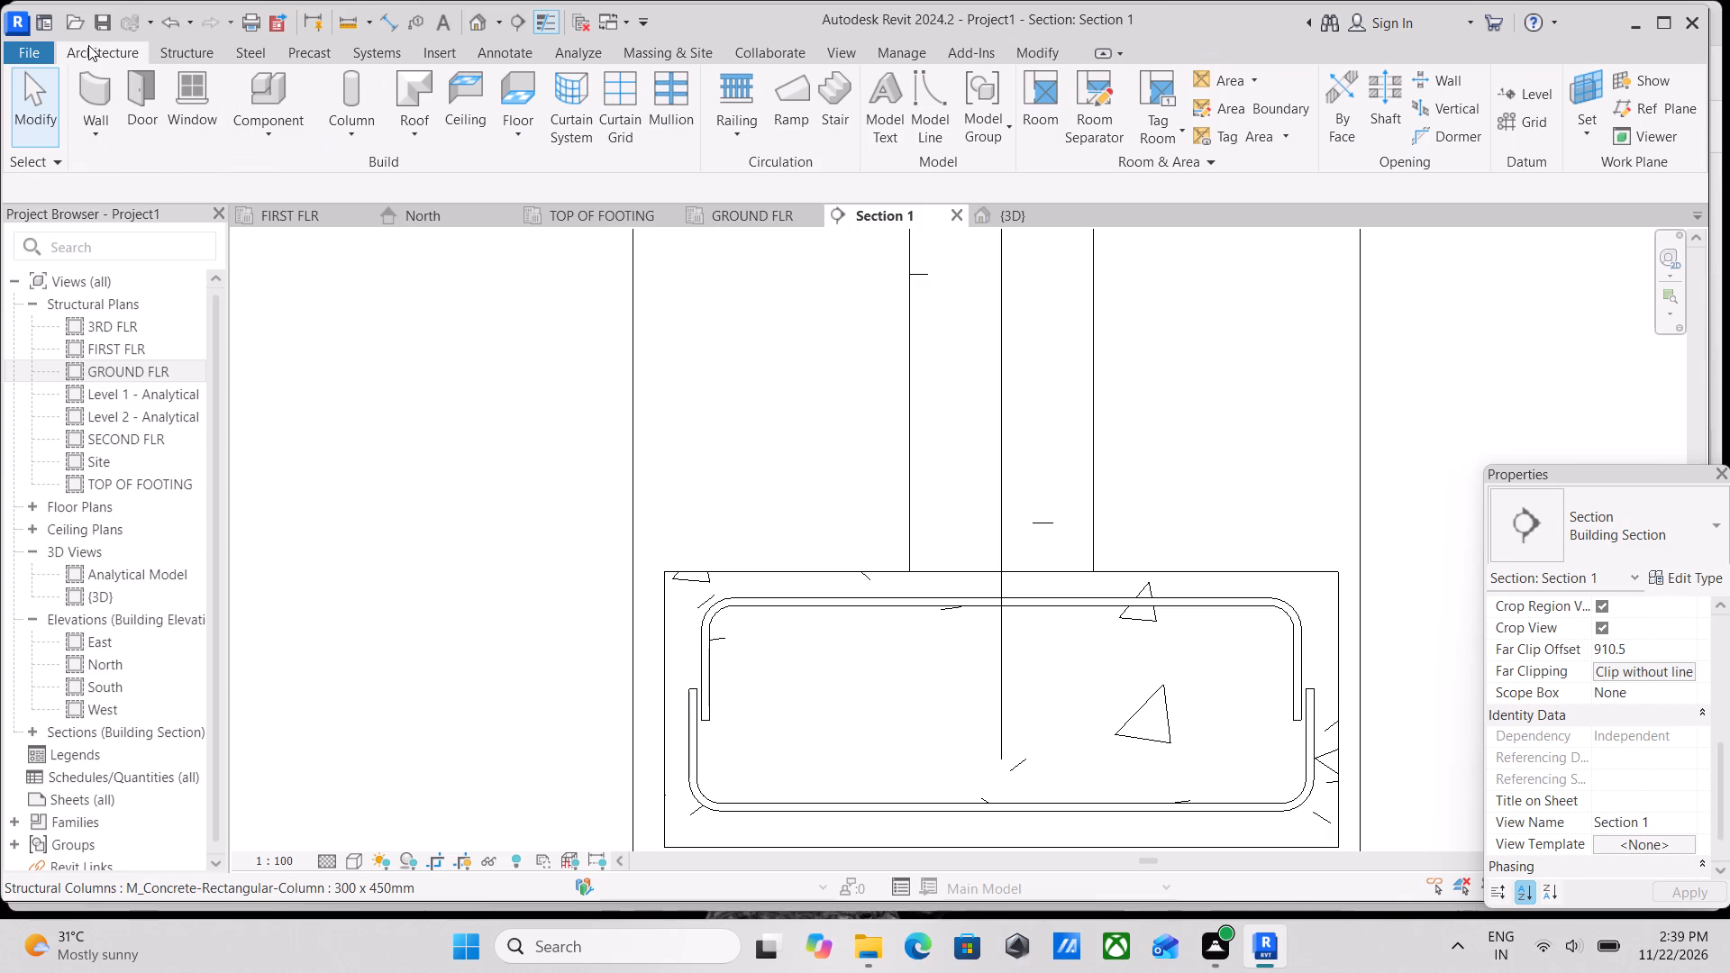
click(180, 49)
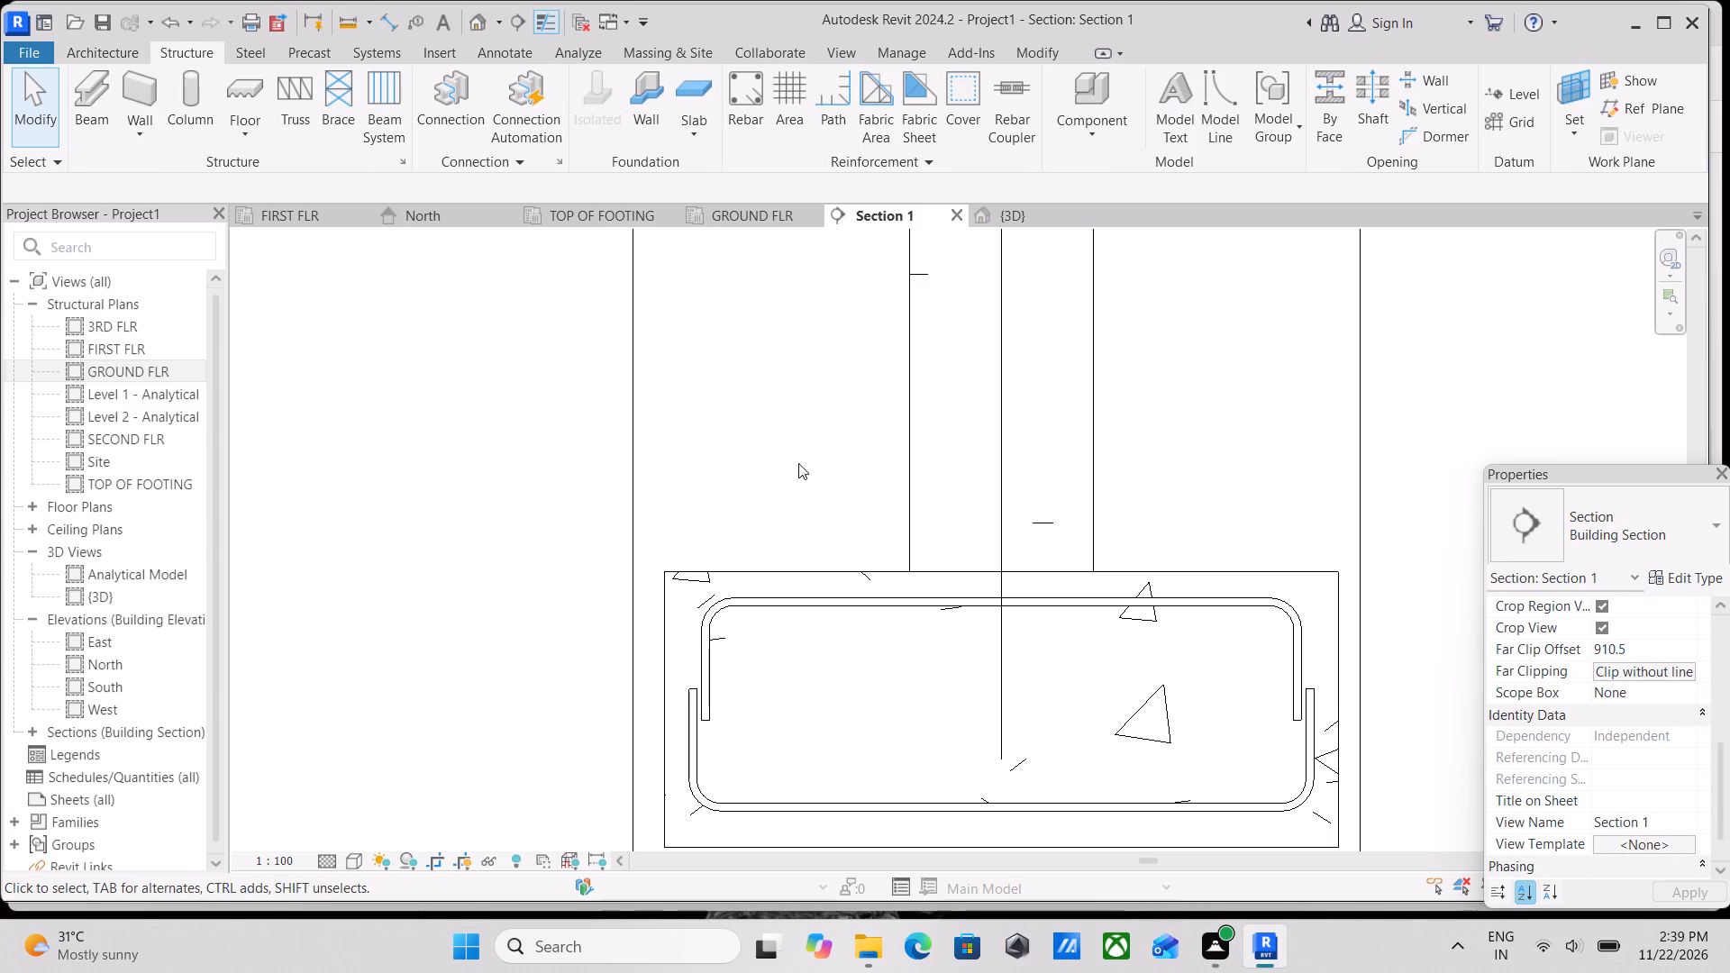
click(741, 69)
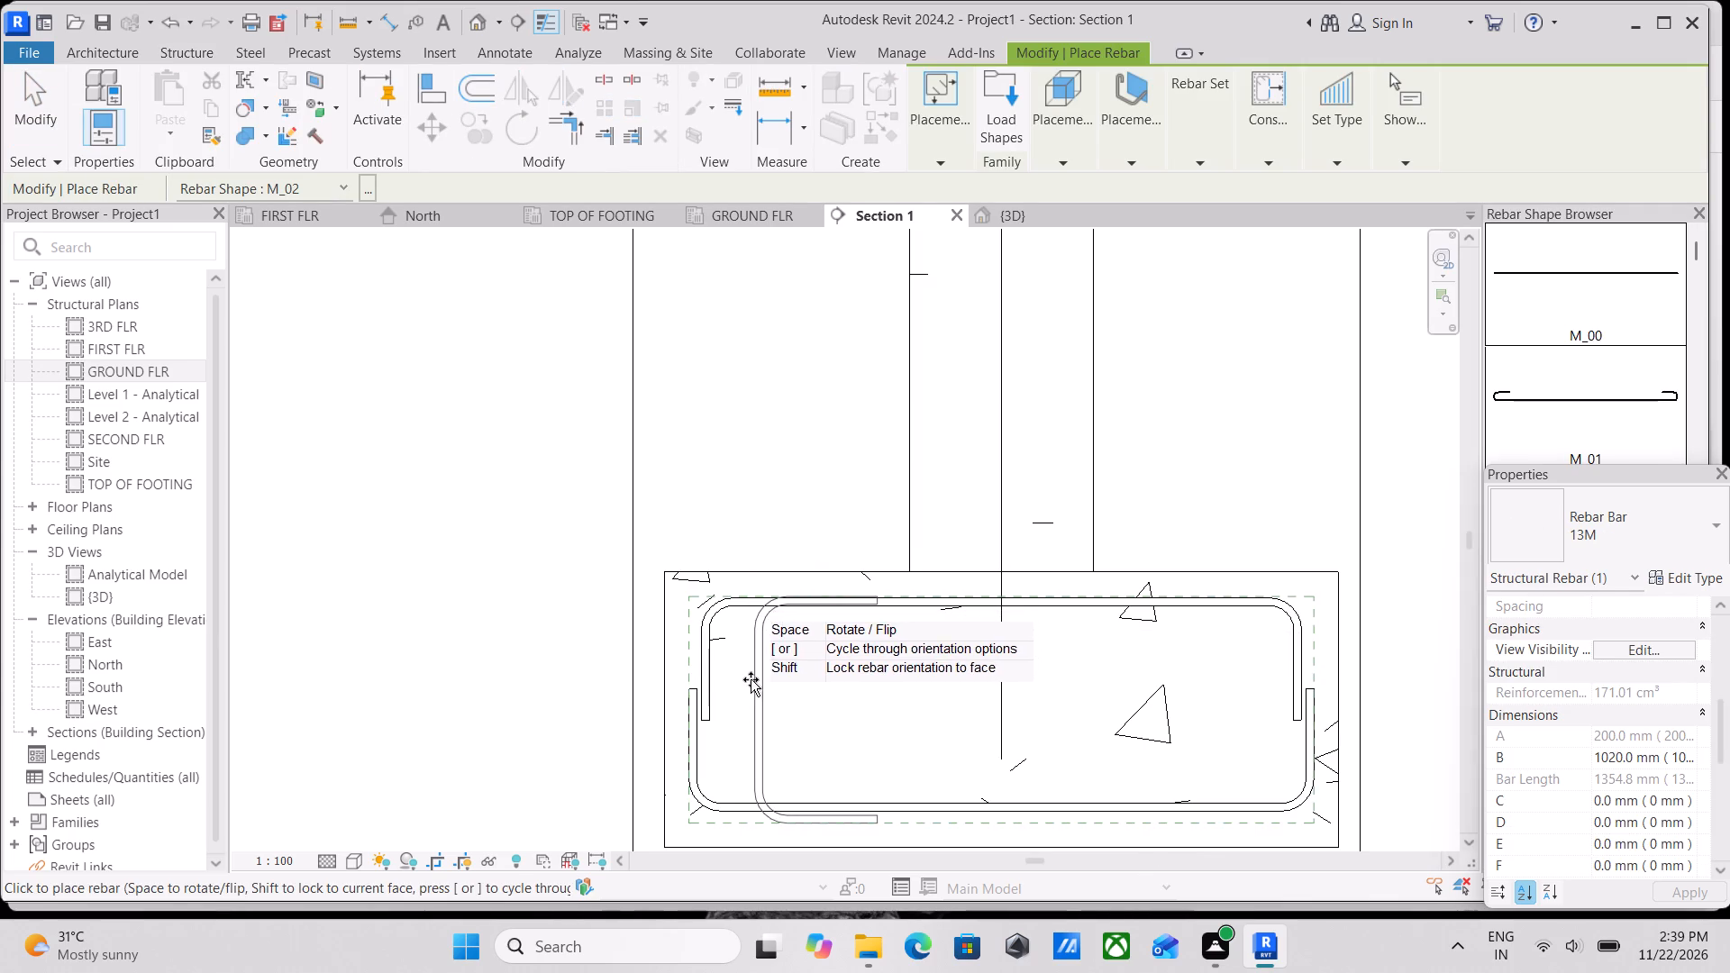
click(1139, 153)
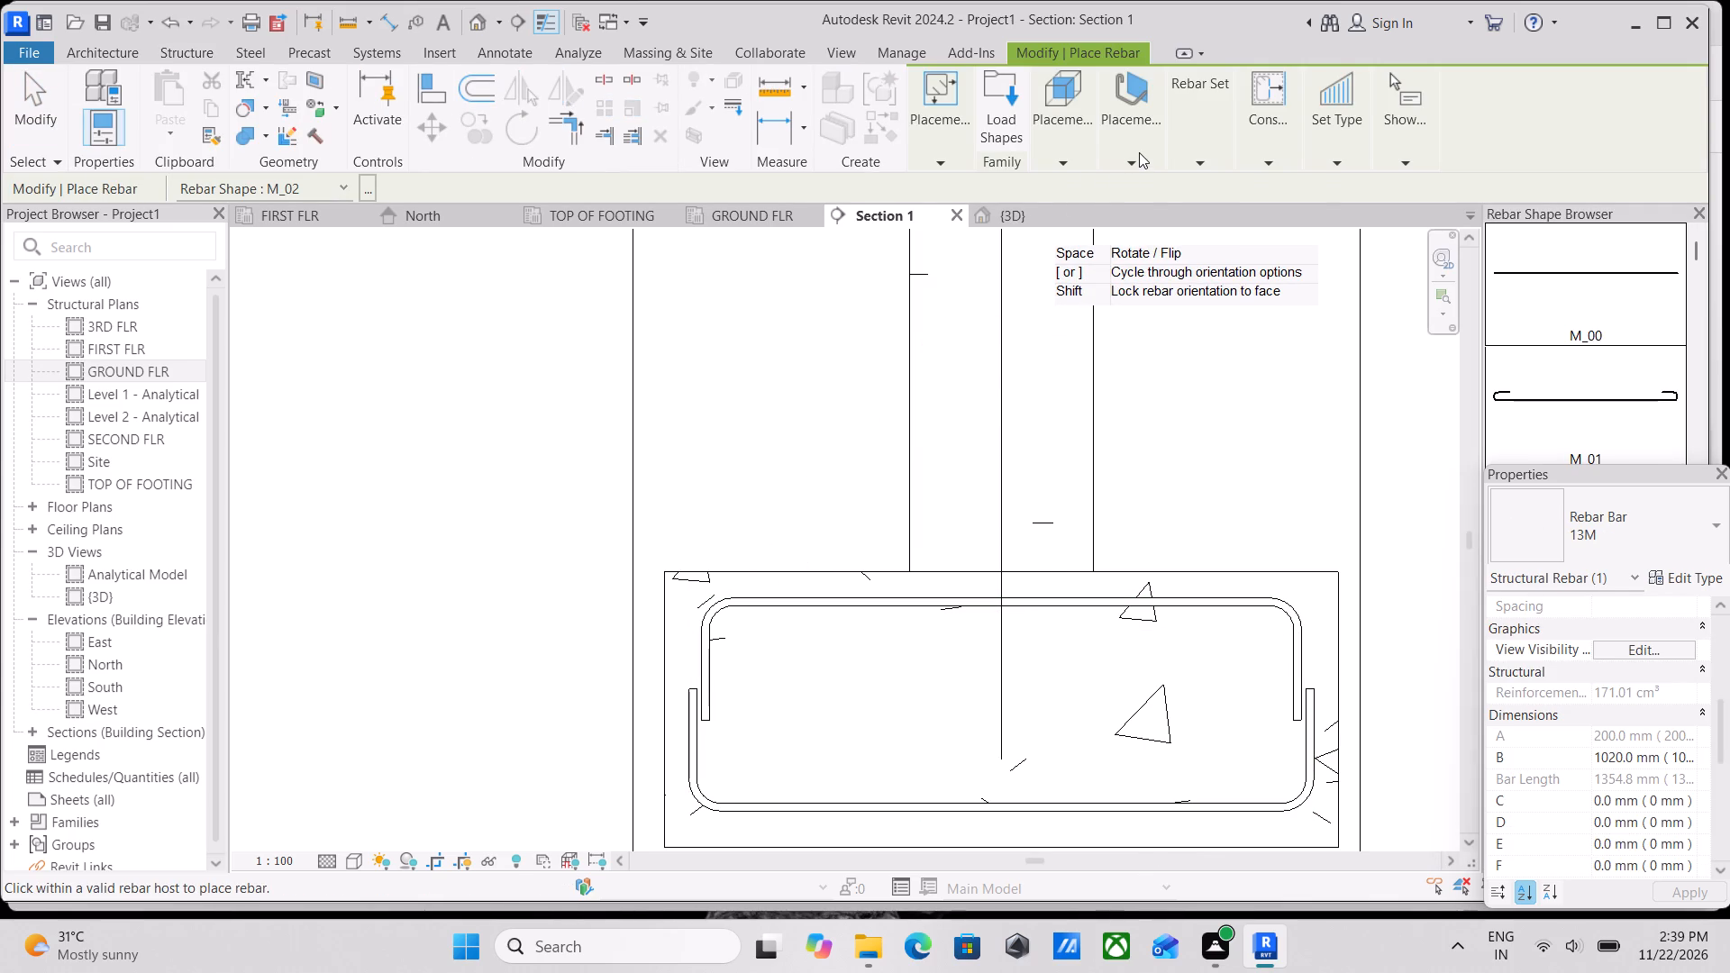
click(1279, 231)
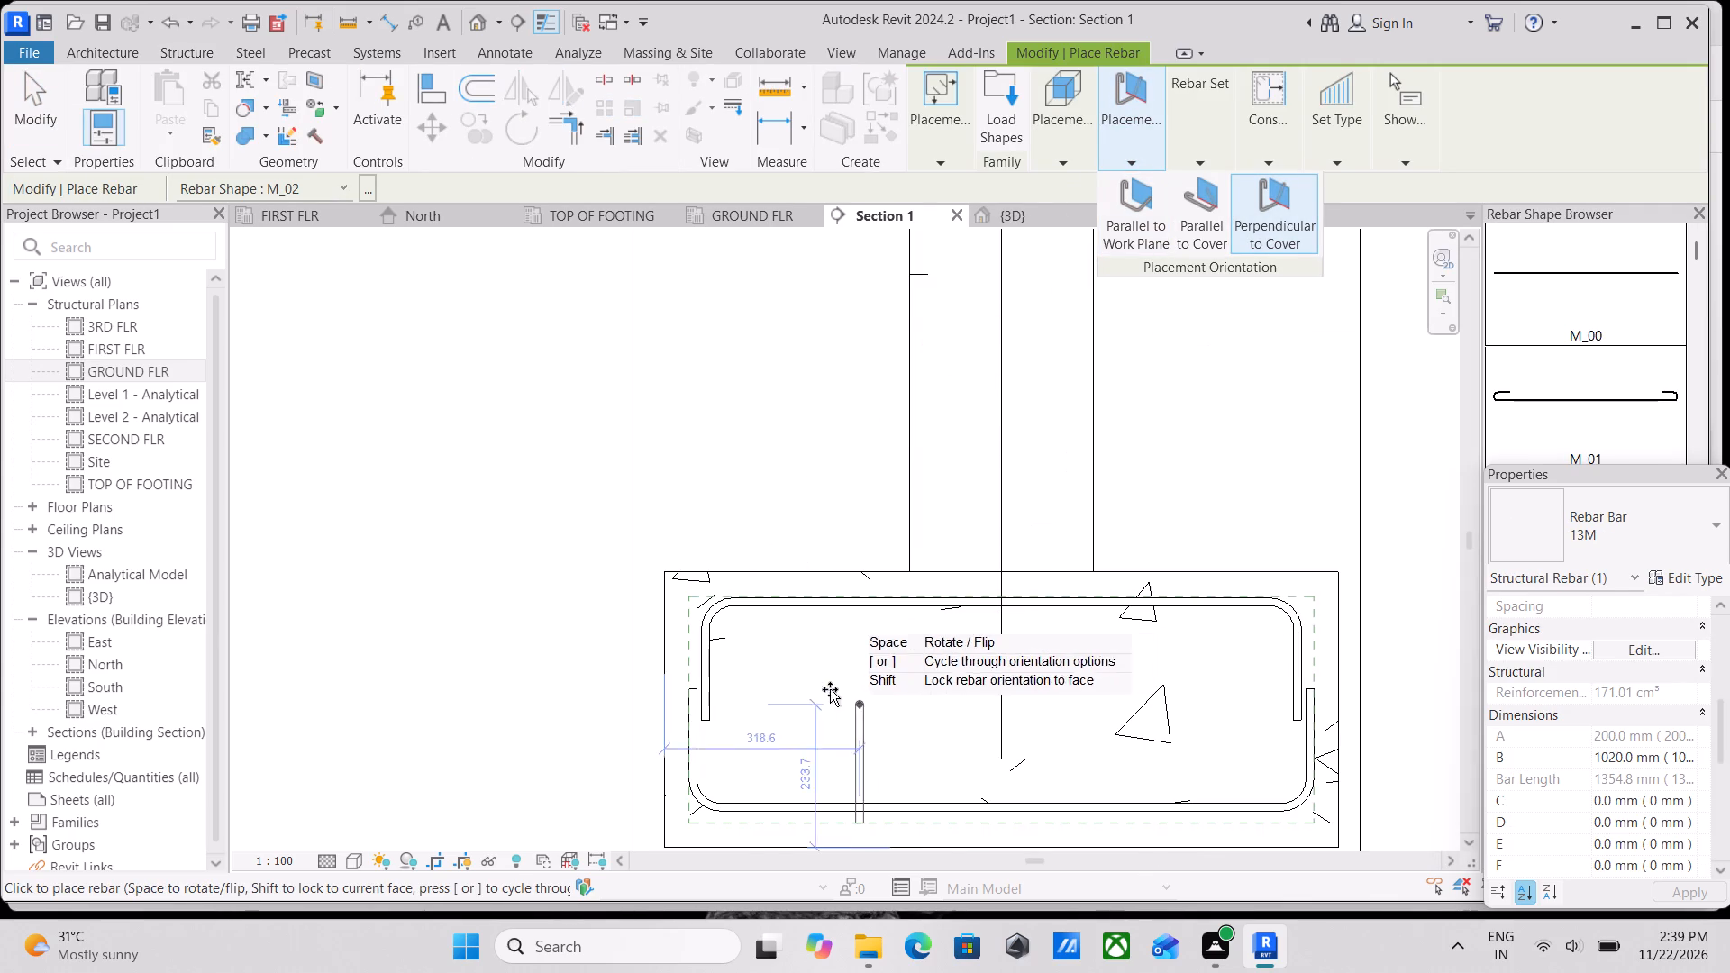
scroll(757, 641, up, 8)
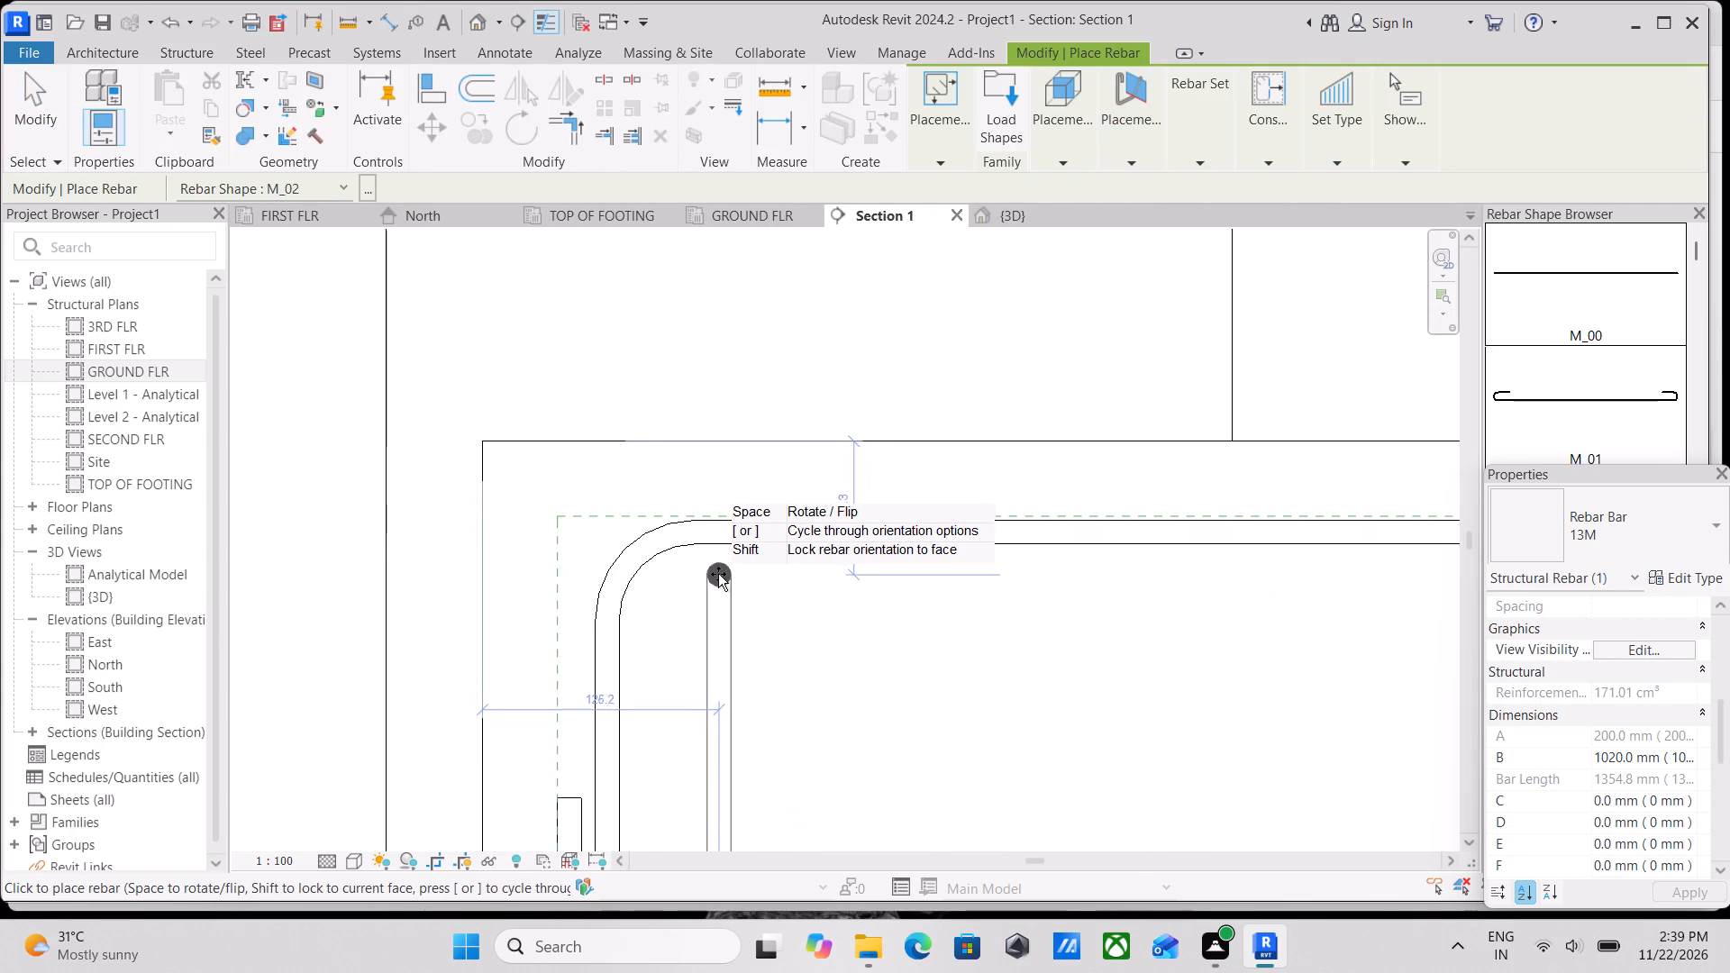
click(692, 571)
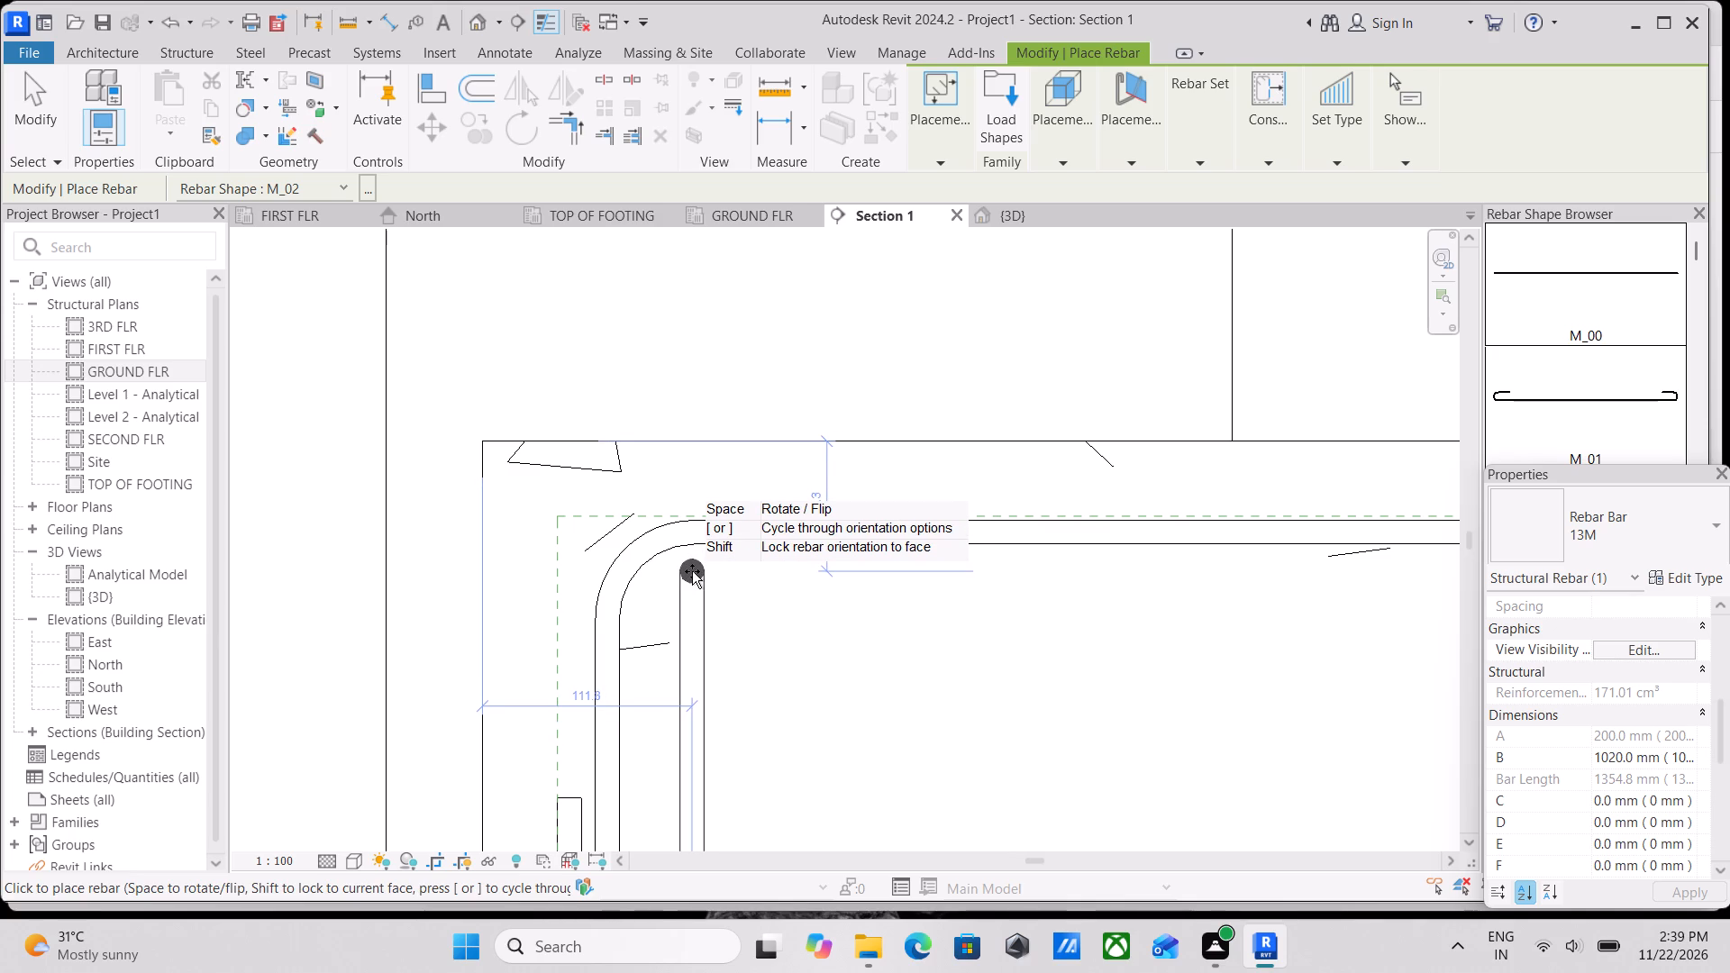
key(Escape)
scroll(692, 573, down, 3)
key(Escape)
scroll(700, 582, down, 4)
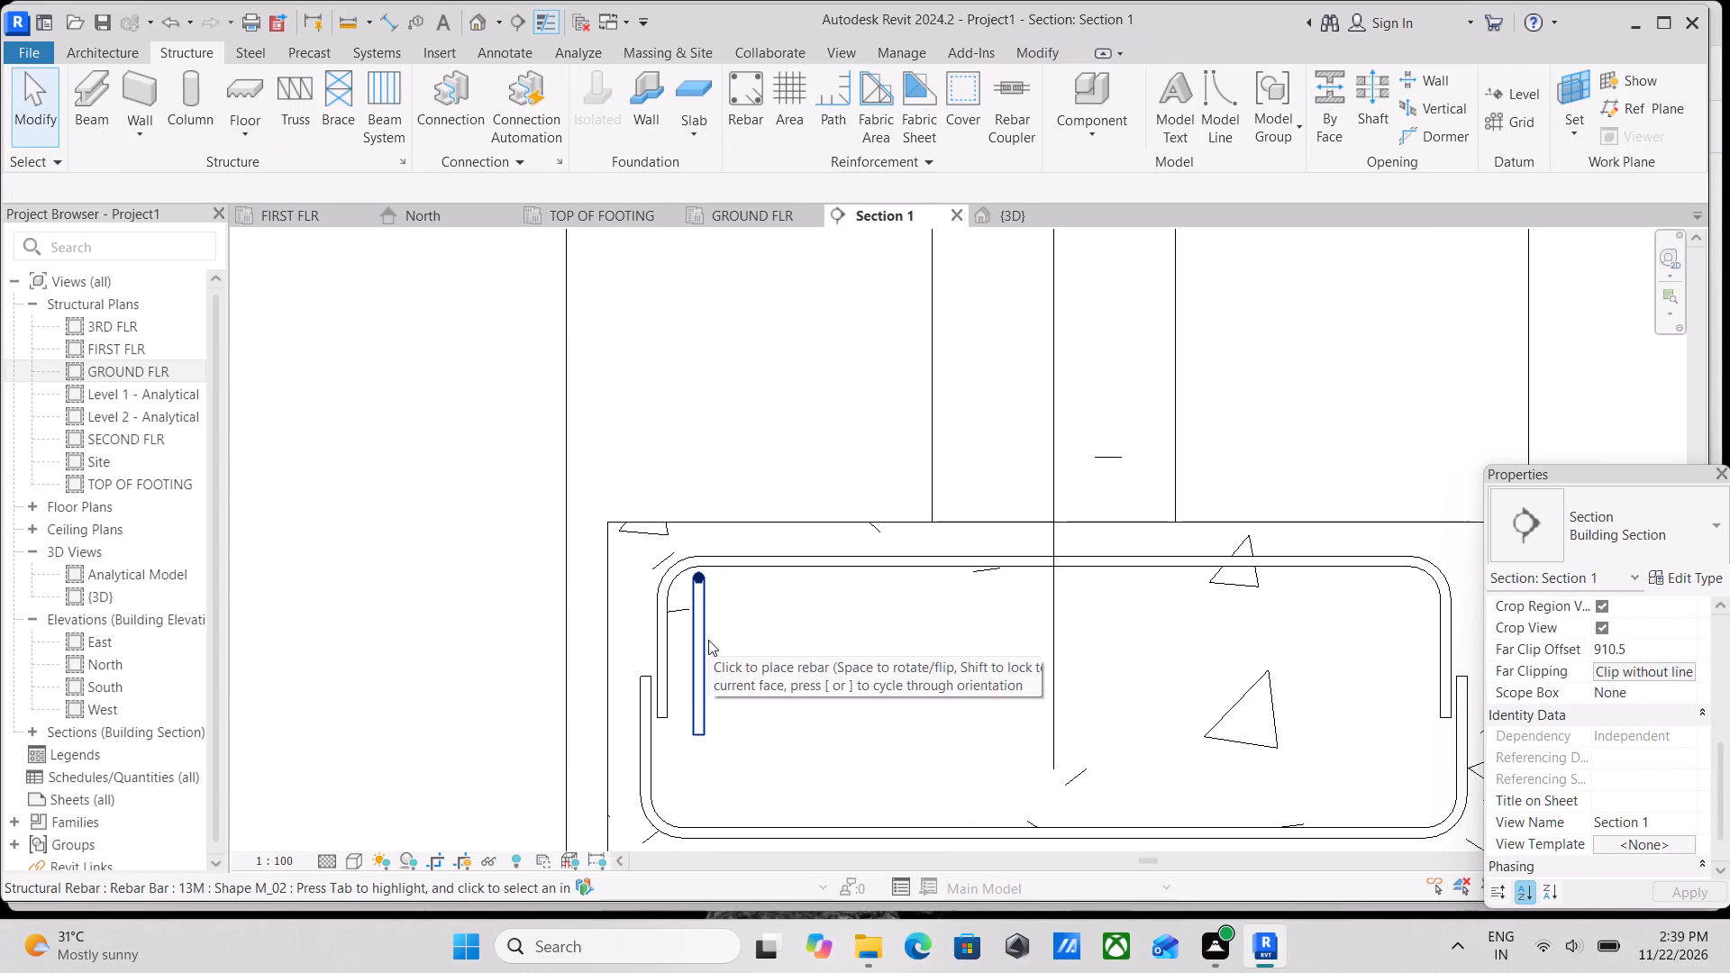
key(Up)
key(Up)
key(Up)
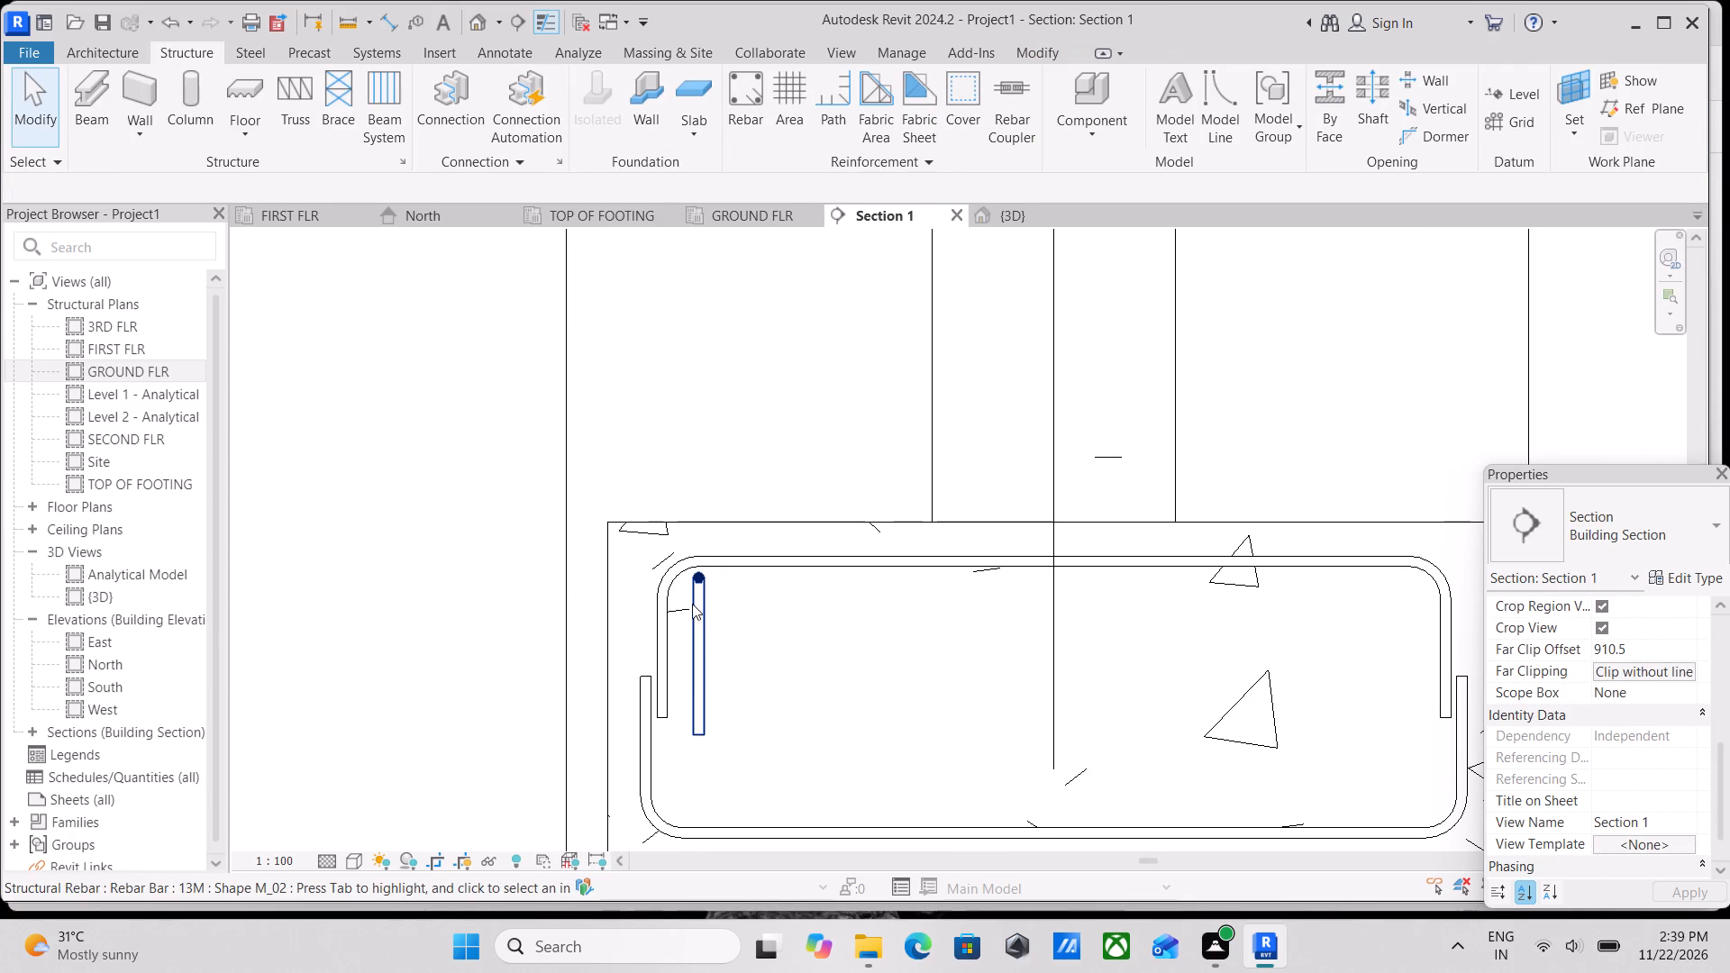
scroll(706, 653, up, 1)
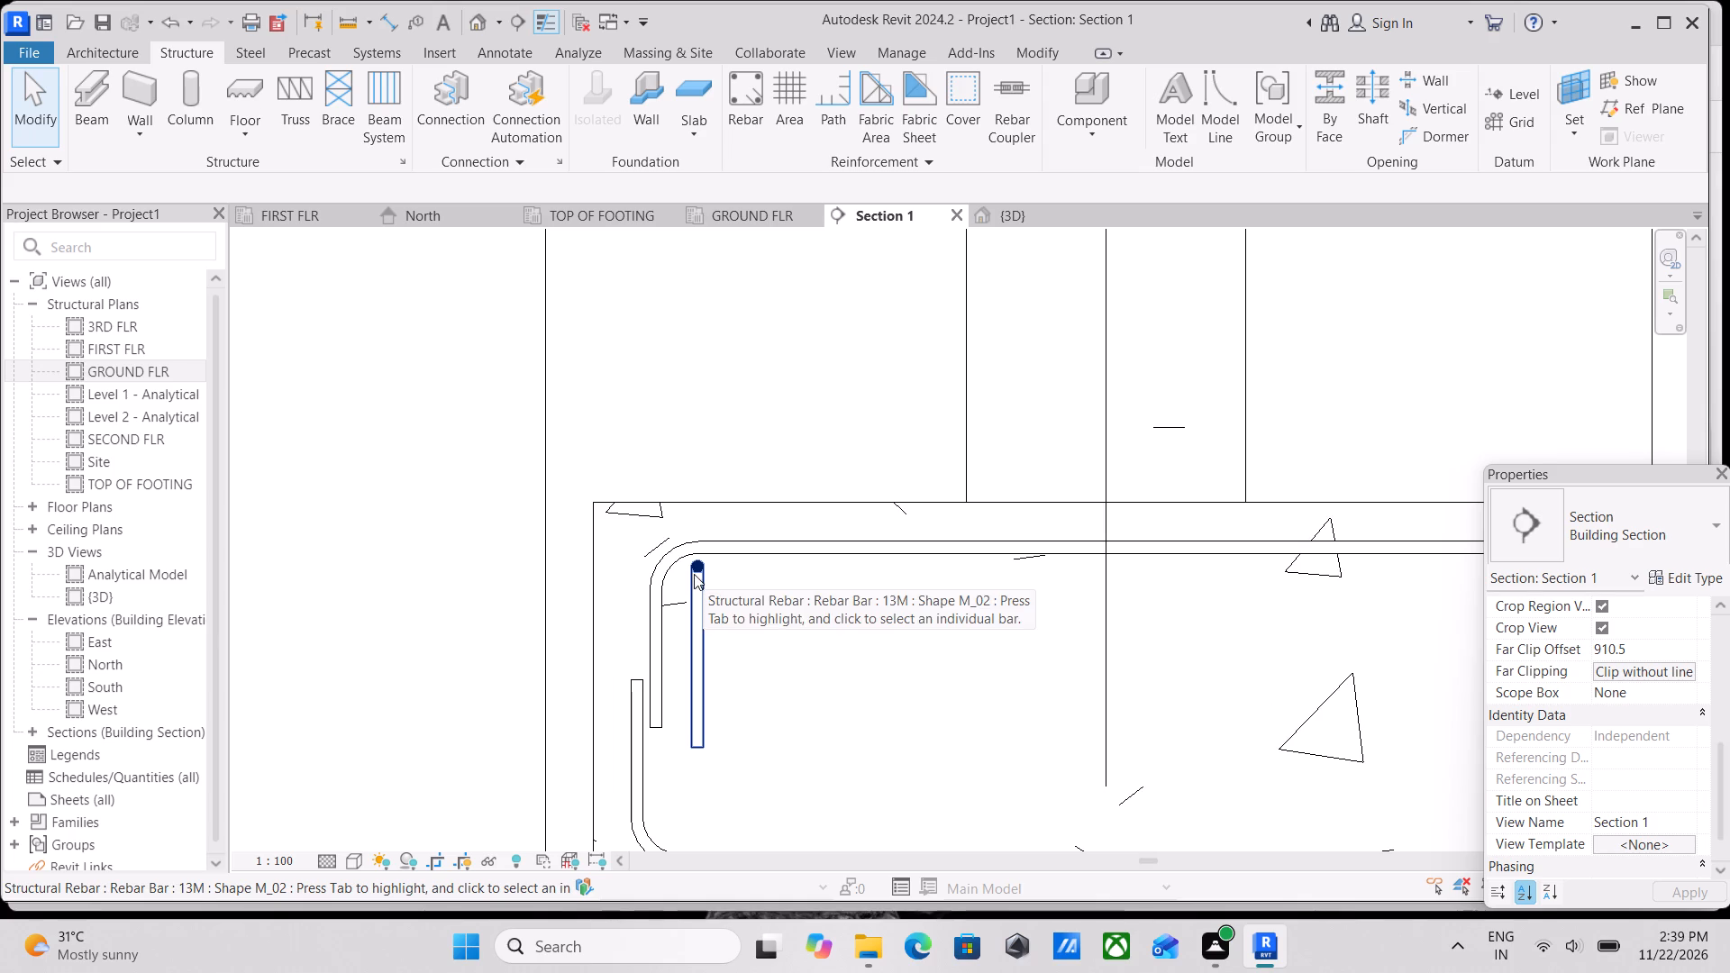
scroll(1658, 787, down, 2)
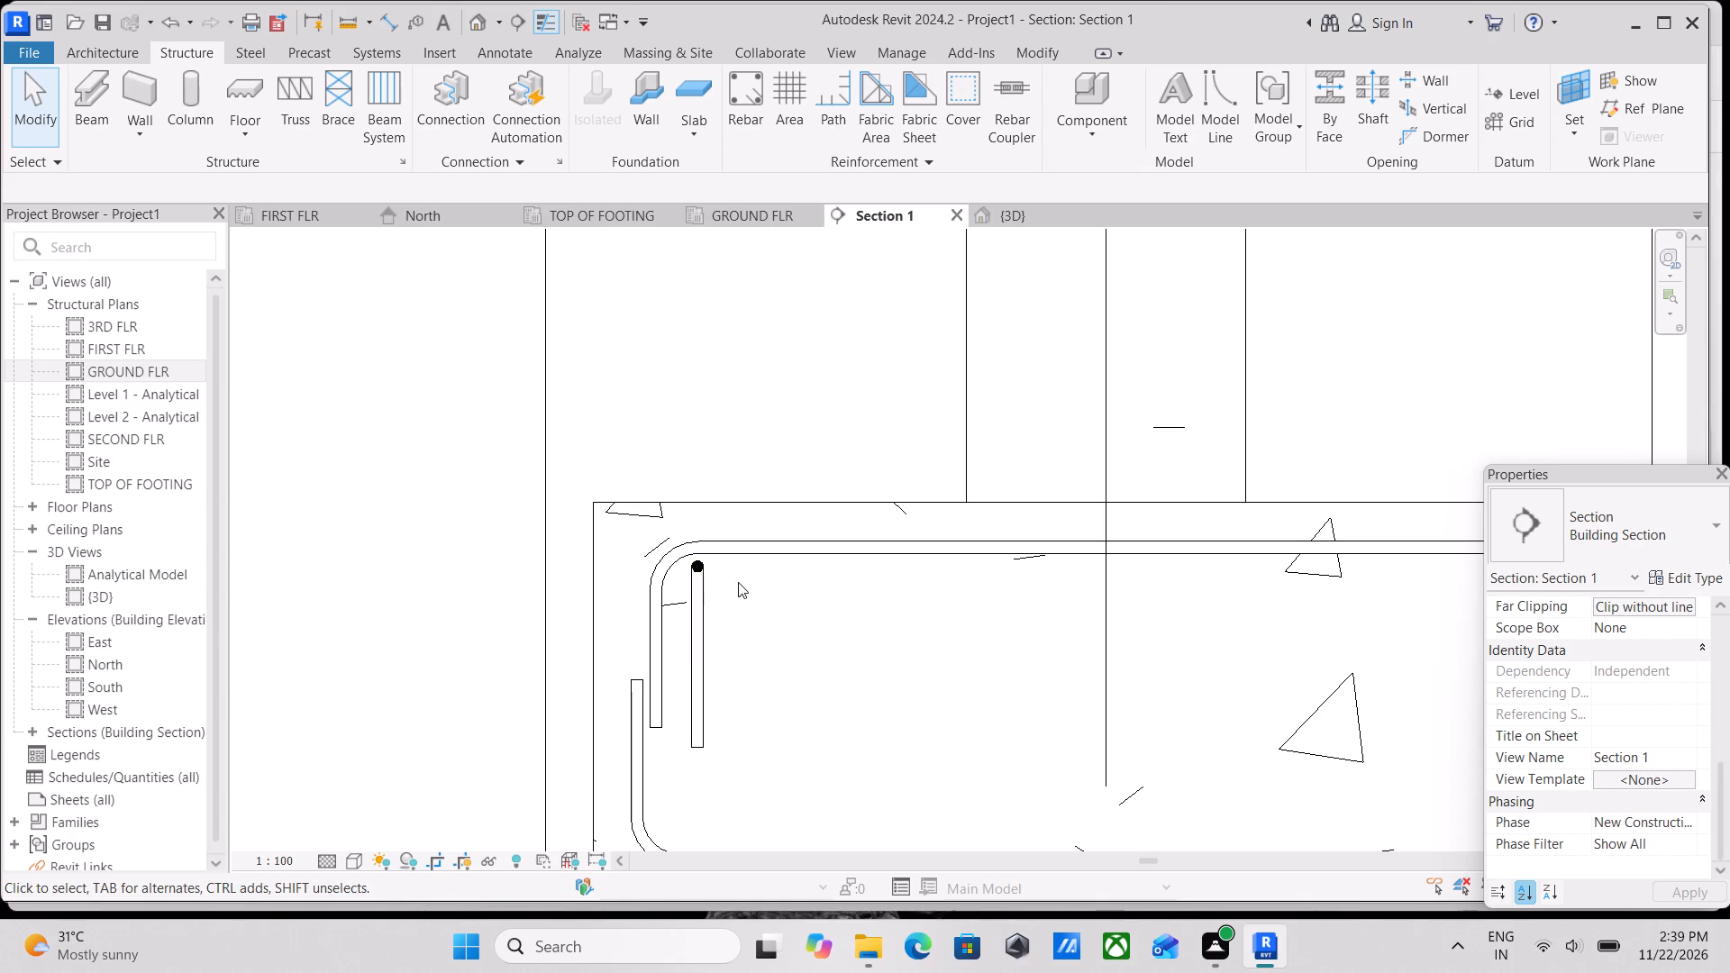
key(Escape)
Set the new perpendicular top bar to show unobscured in the {3D} view.
click(704, 626)
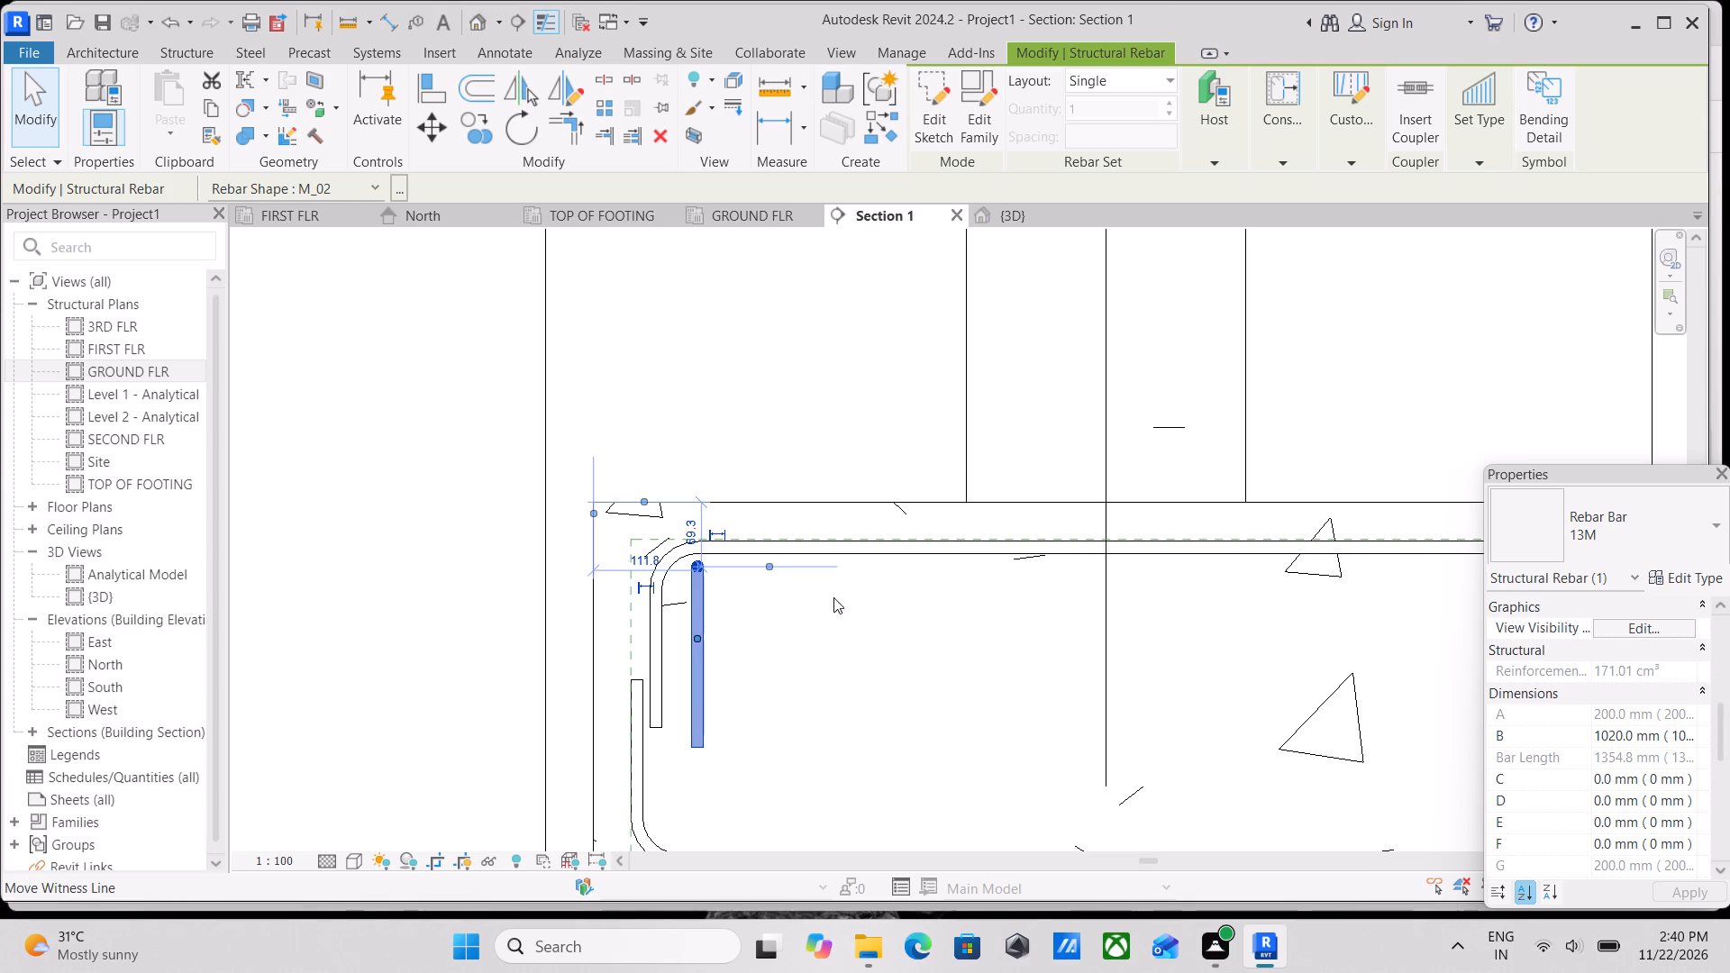
scroll(870, 626, down, 2)
scroll(750, 603, down, 1)
middle_drag(1010, 619, 926, 587)
scroll(975, 630, up, 3)
middle_drag(957, 620, 891, 596)
middle_drag(951, 623, 872, 596)
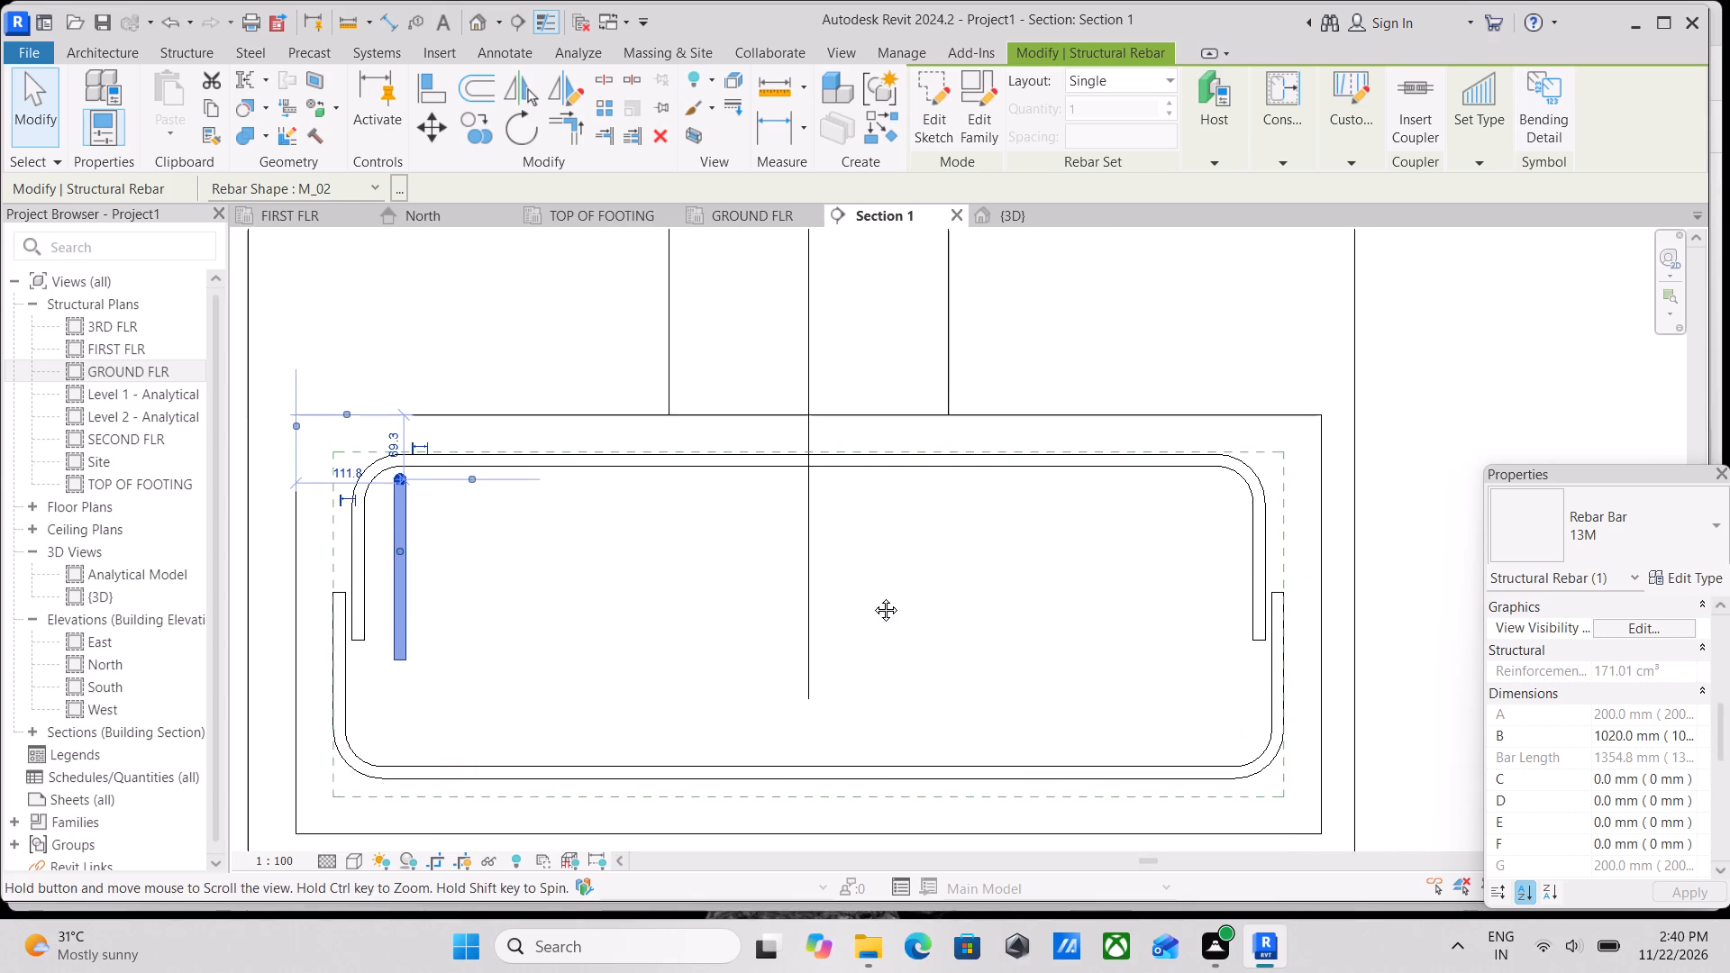
middle_drag(872, 596, 866, 595)
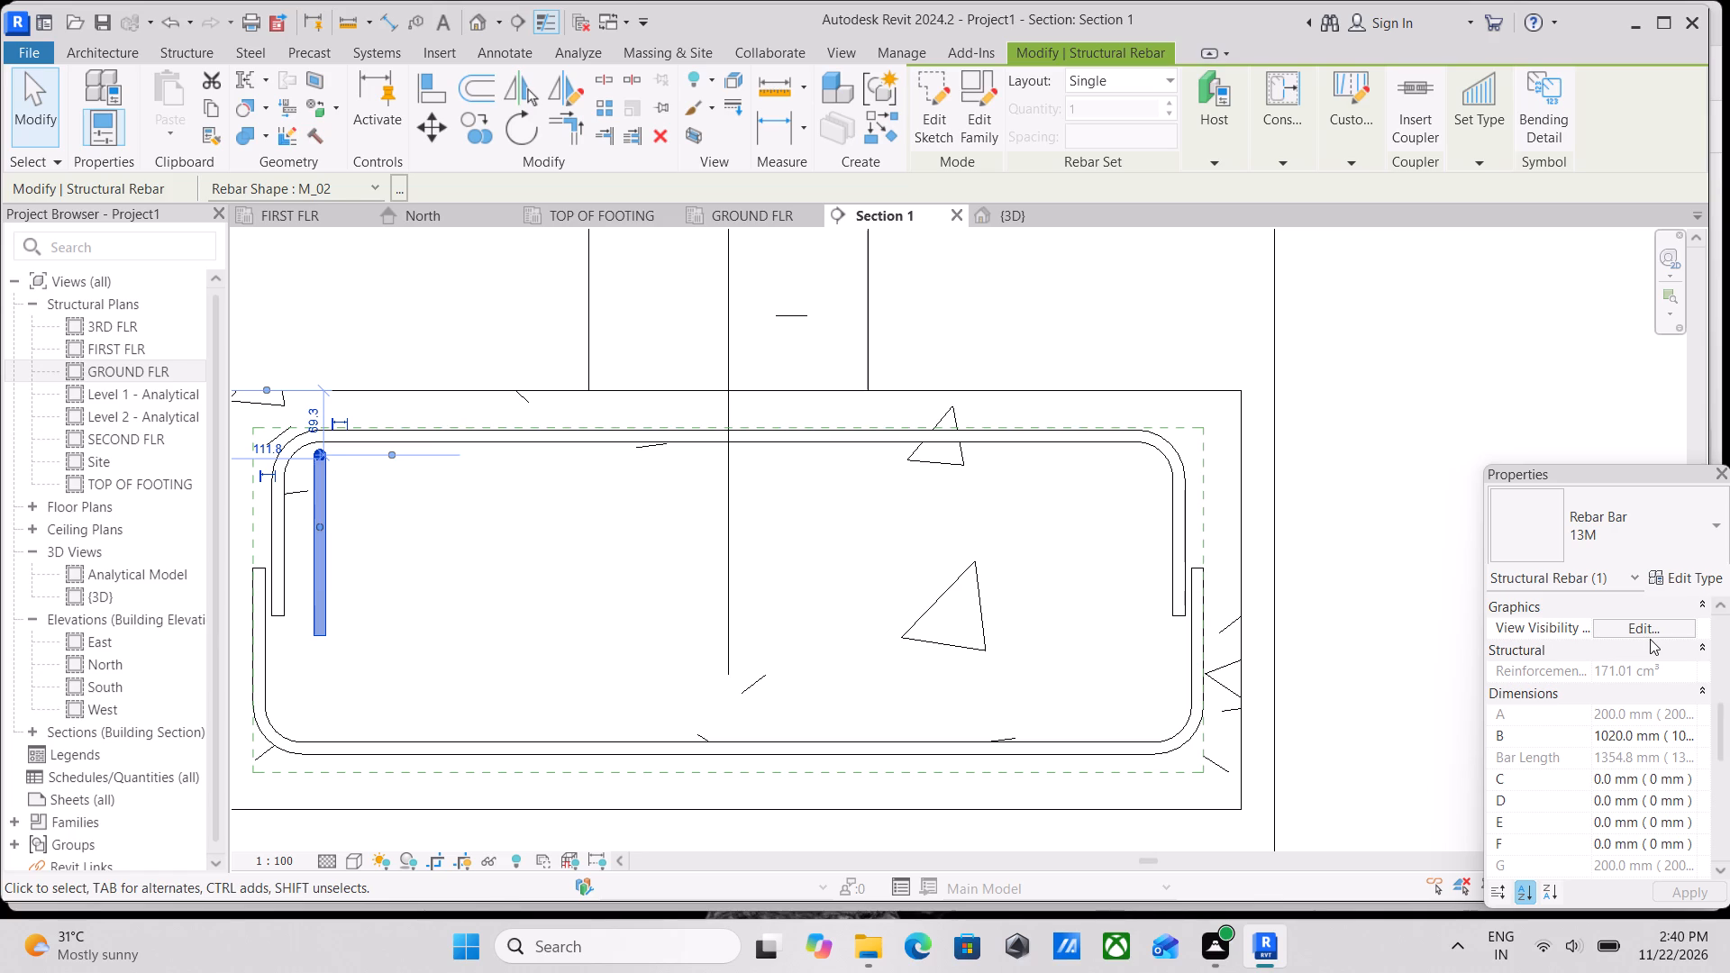
scroll(1650, 639, up, 1)
click(1651, 696)
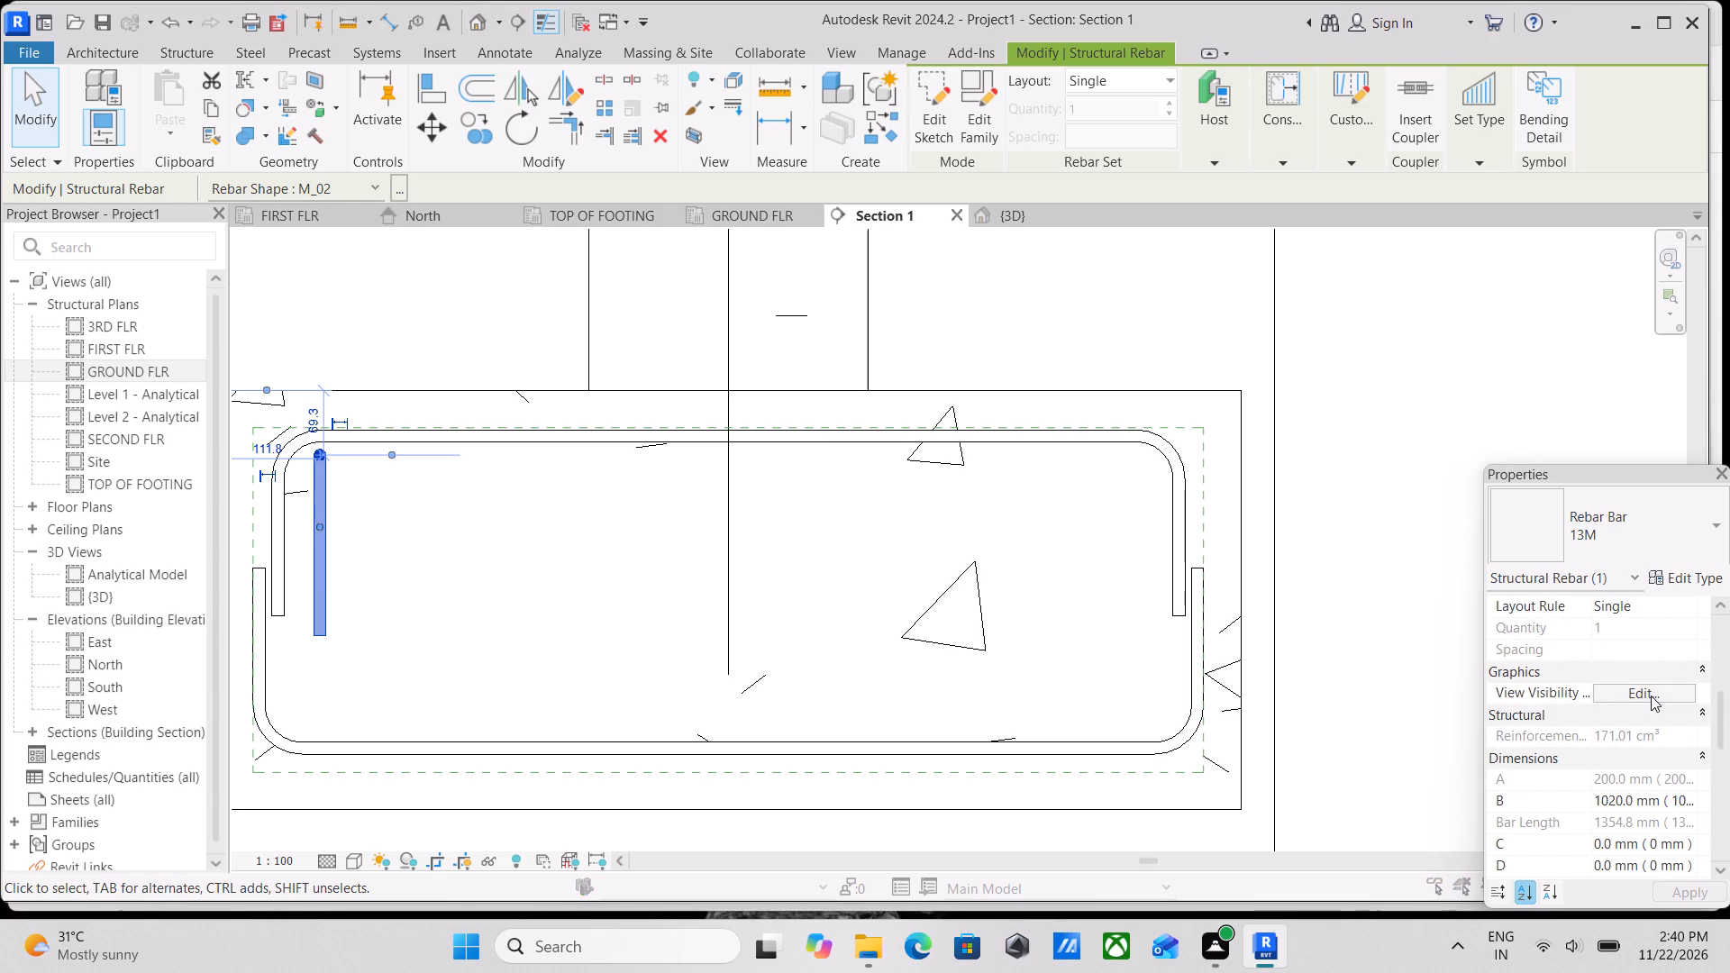
click(1588, 628)
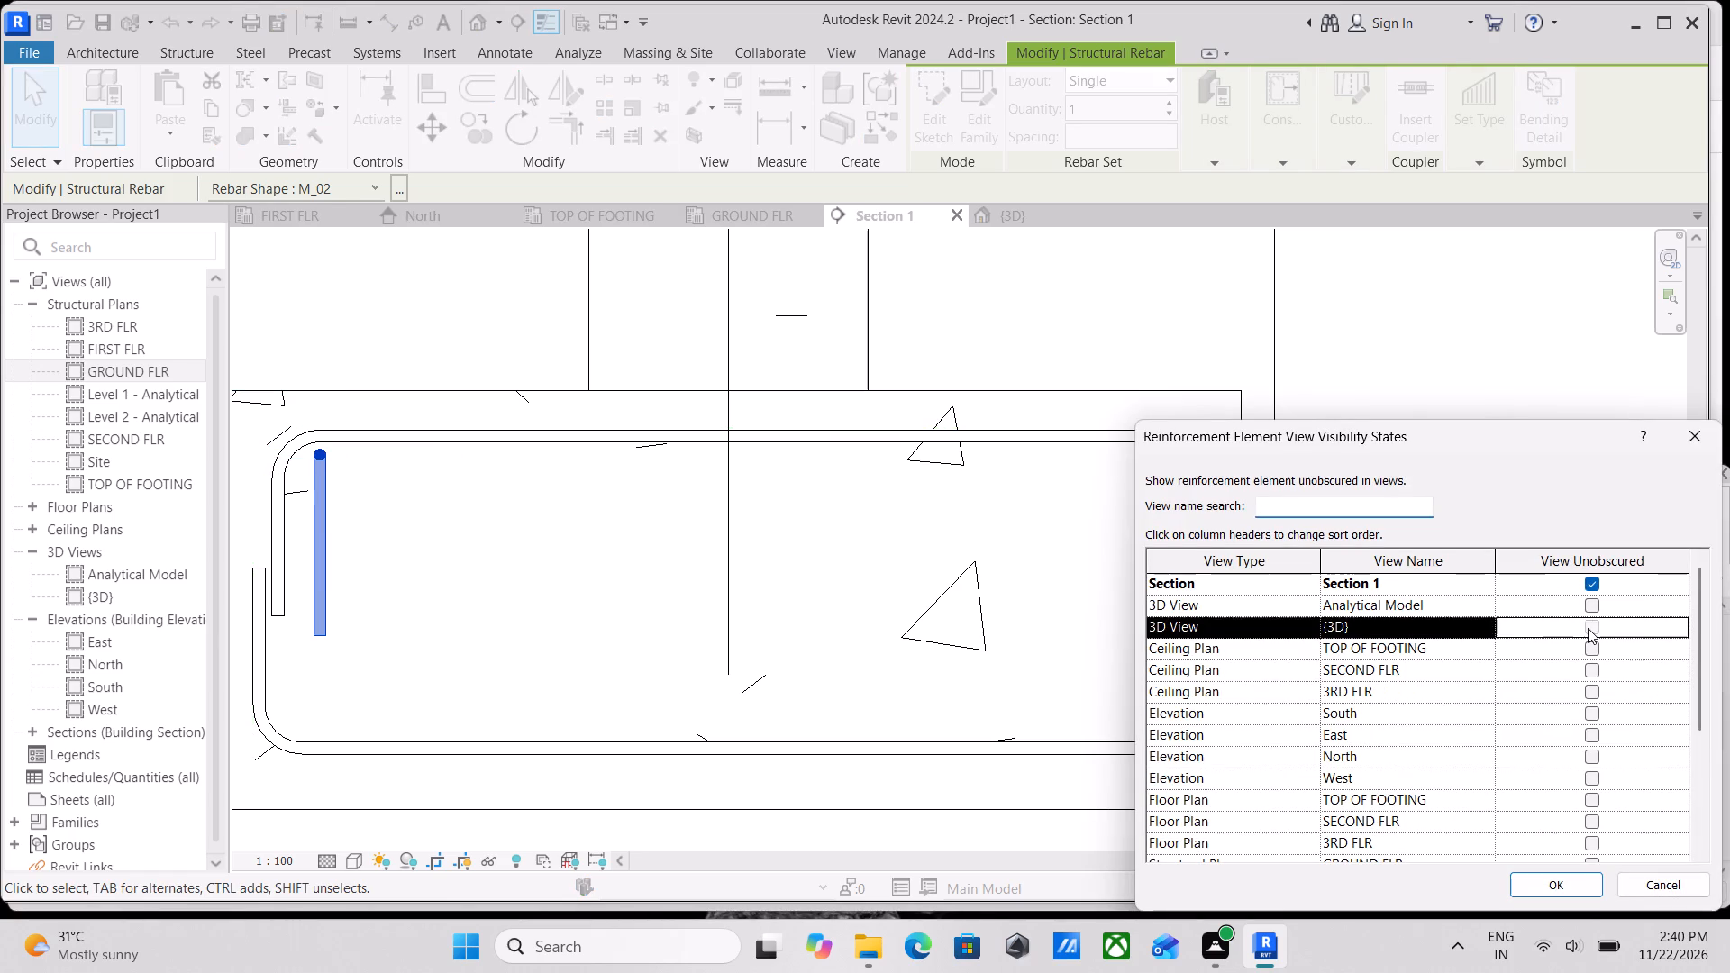
click(1557, 880)
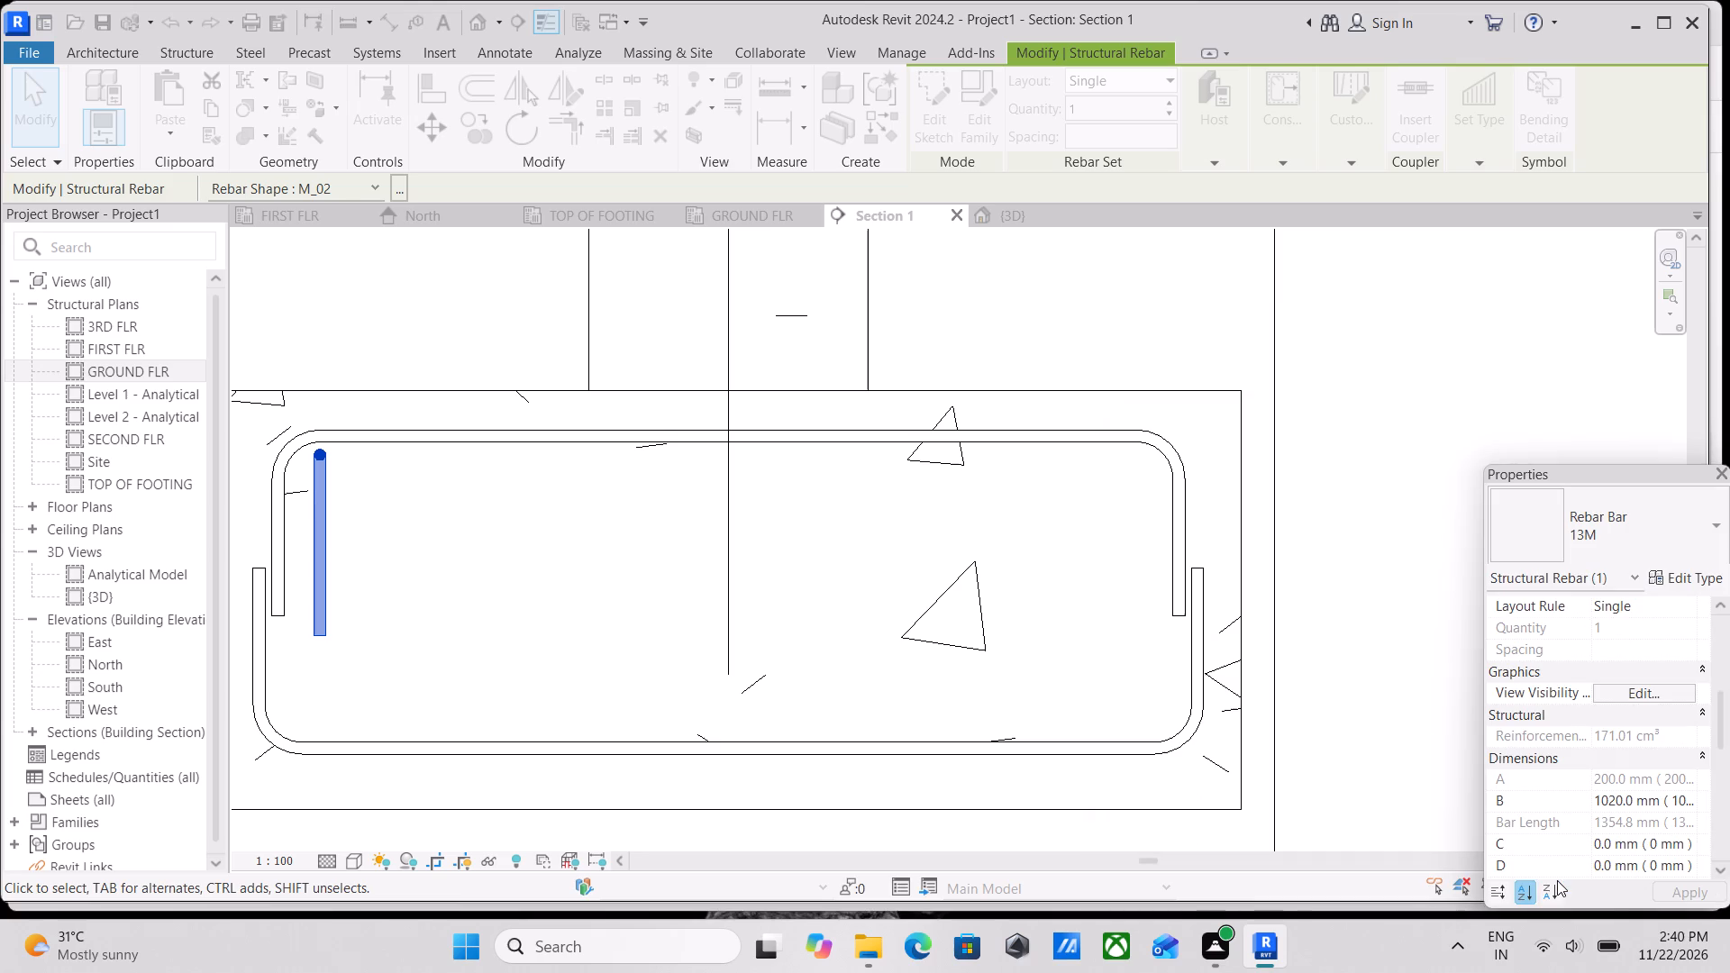
key(Escape)
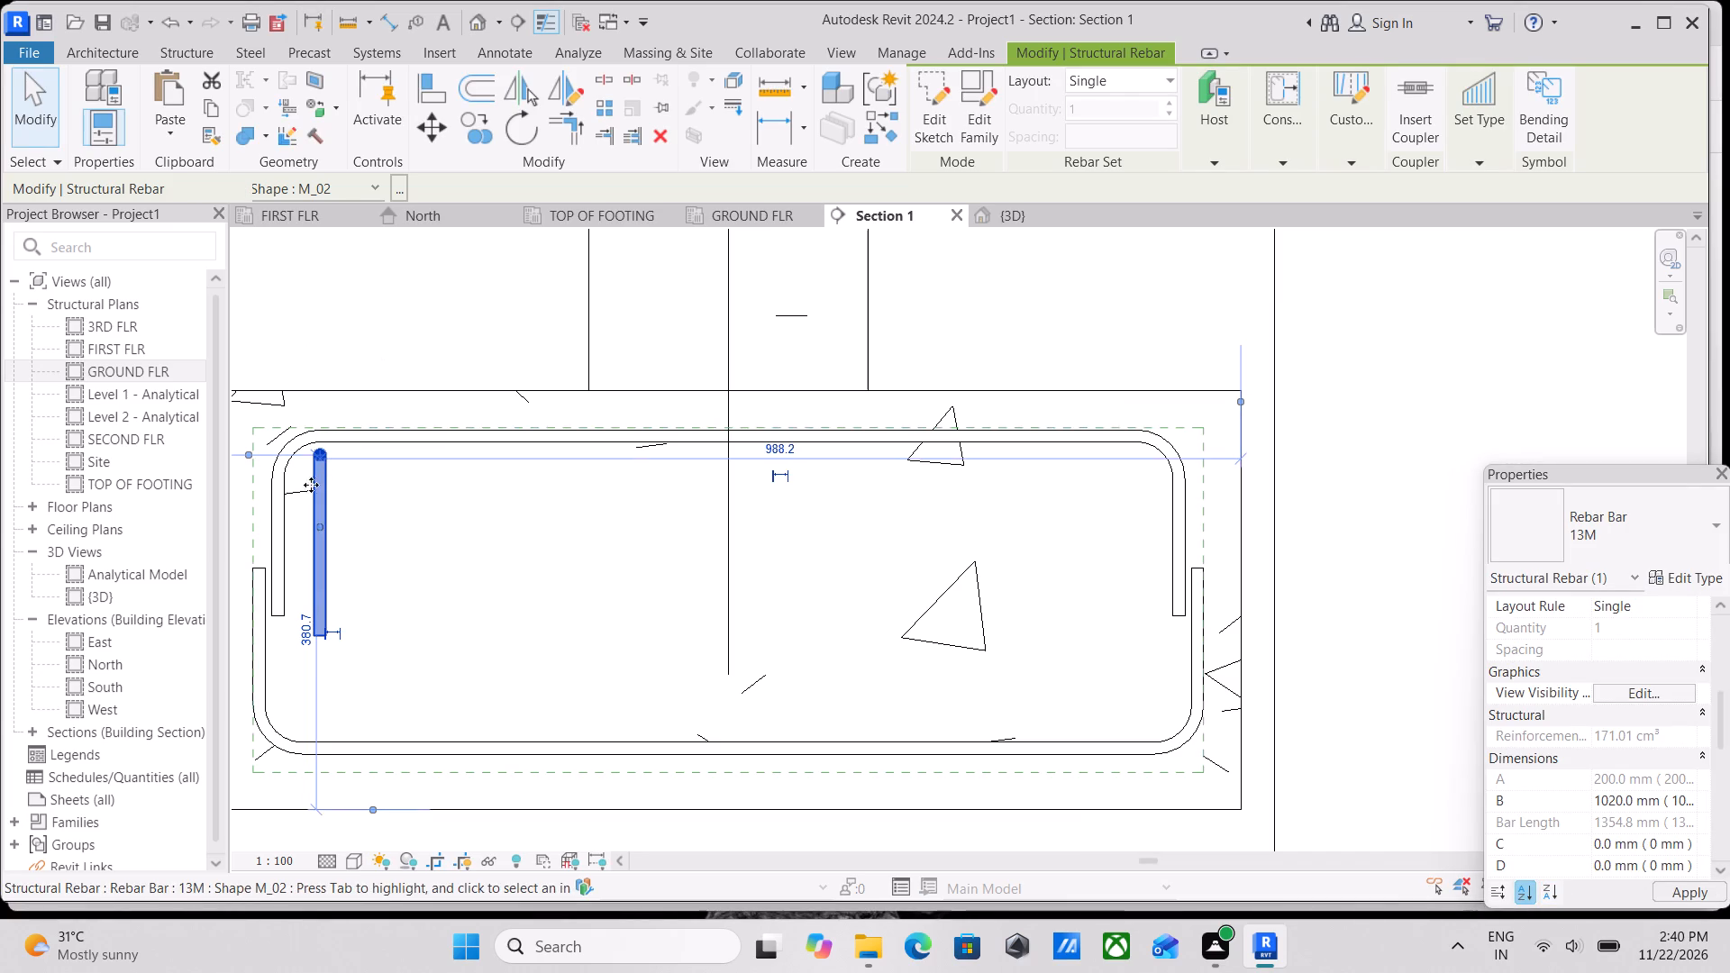
Lay out the perpendicular top bar as a set with Maximum Spacing of 120 mm.
click(314, 528)
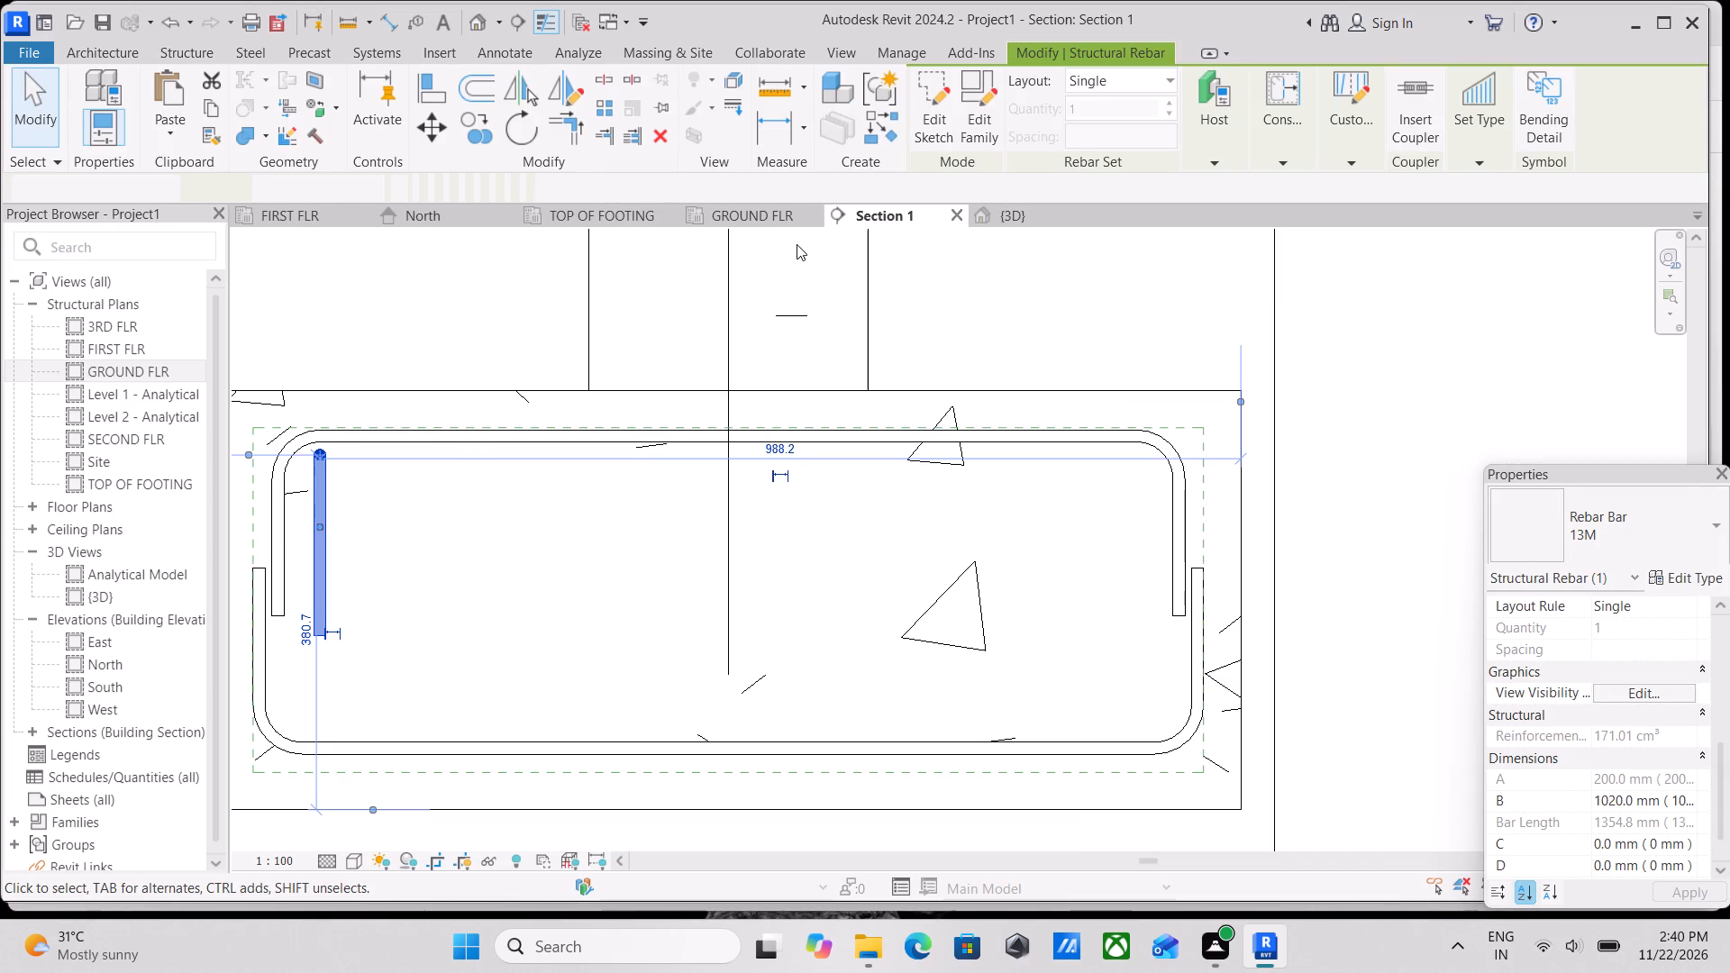
click(1151, 68)
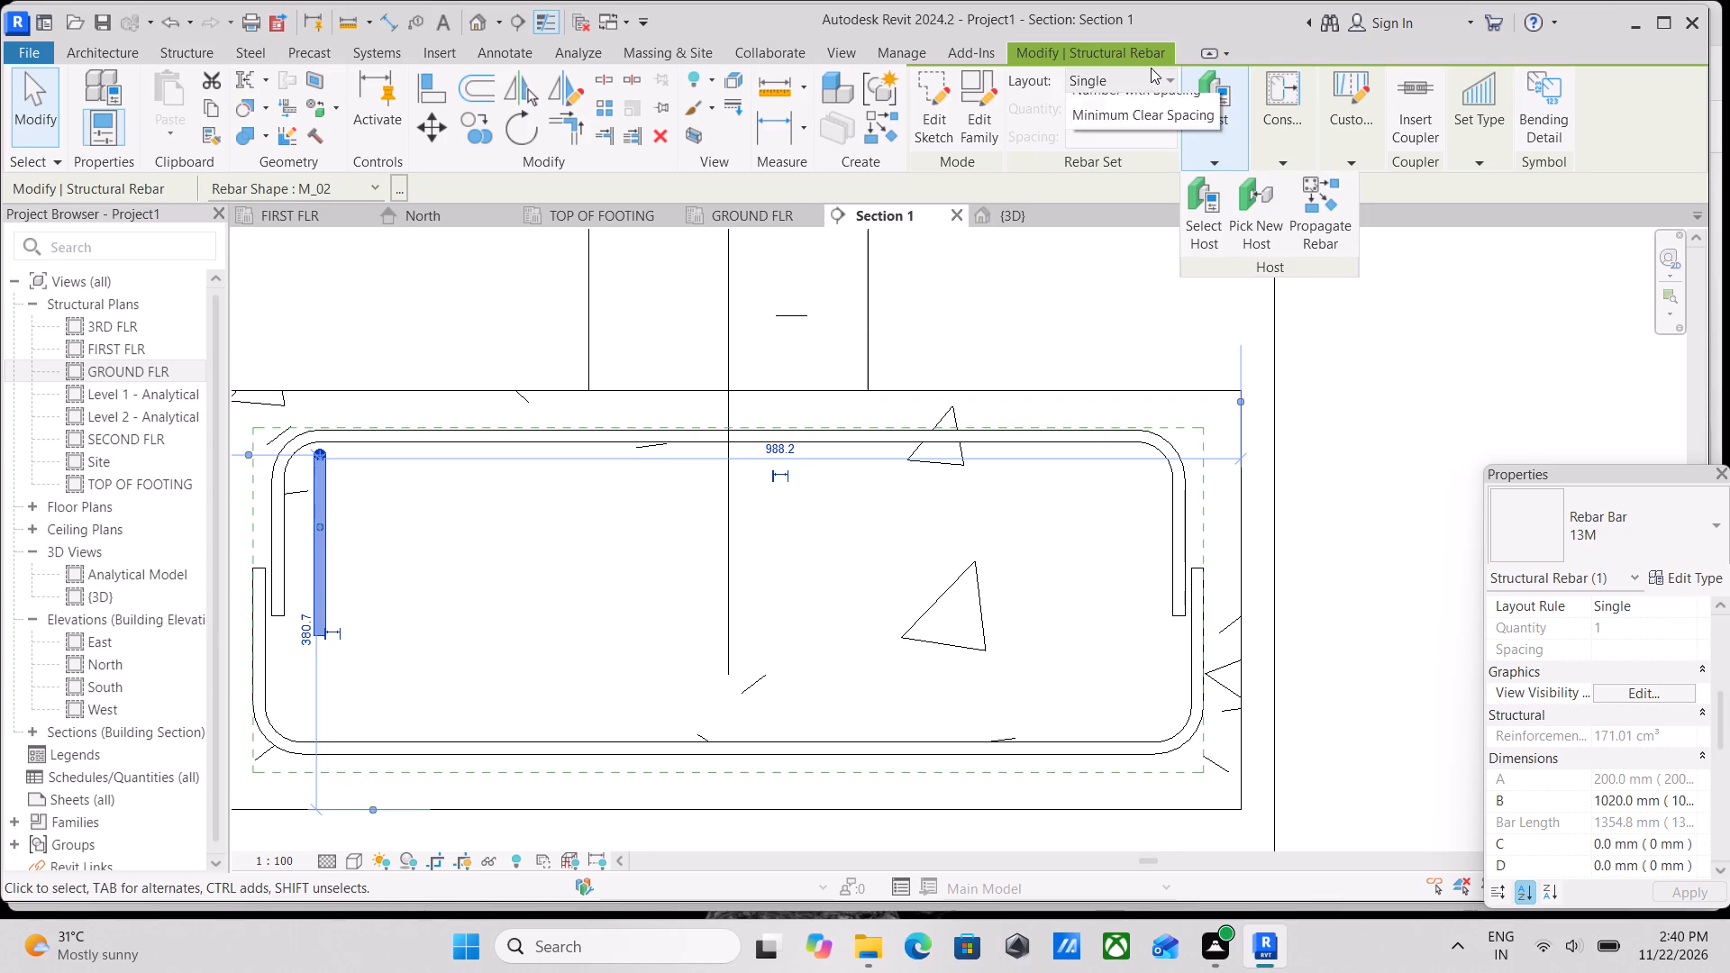
click(1192, 161)
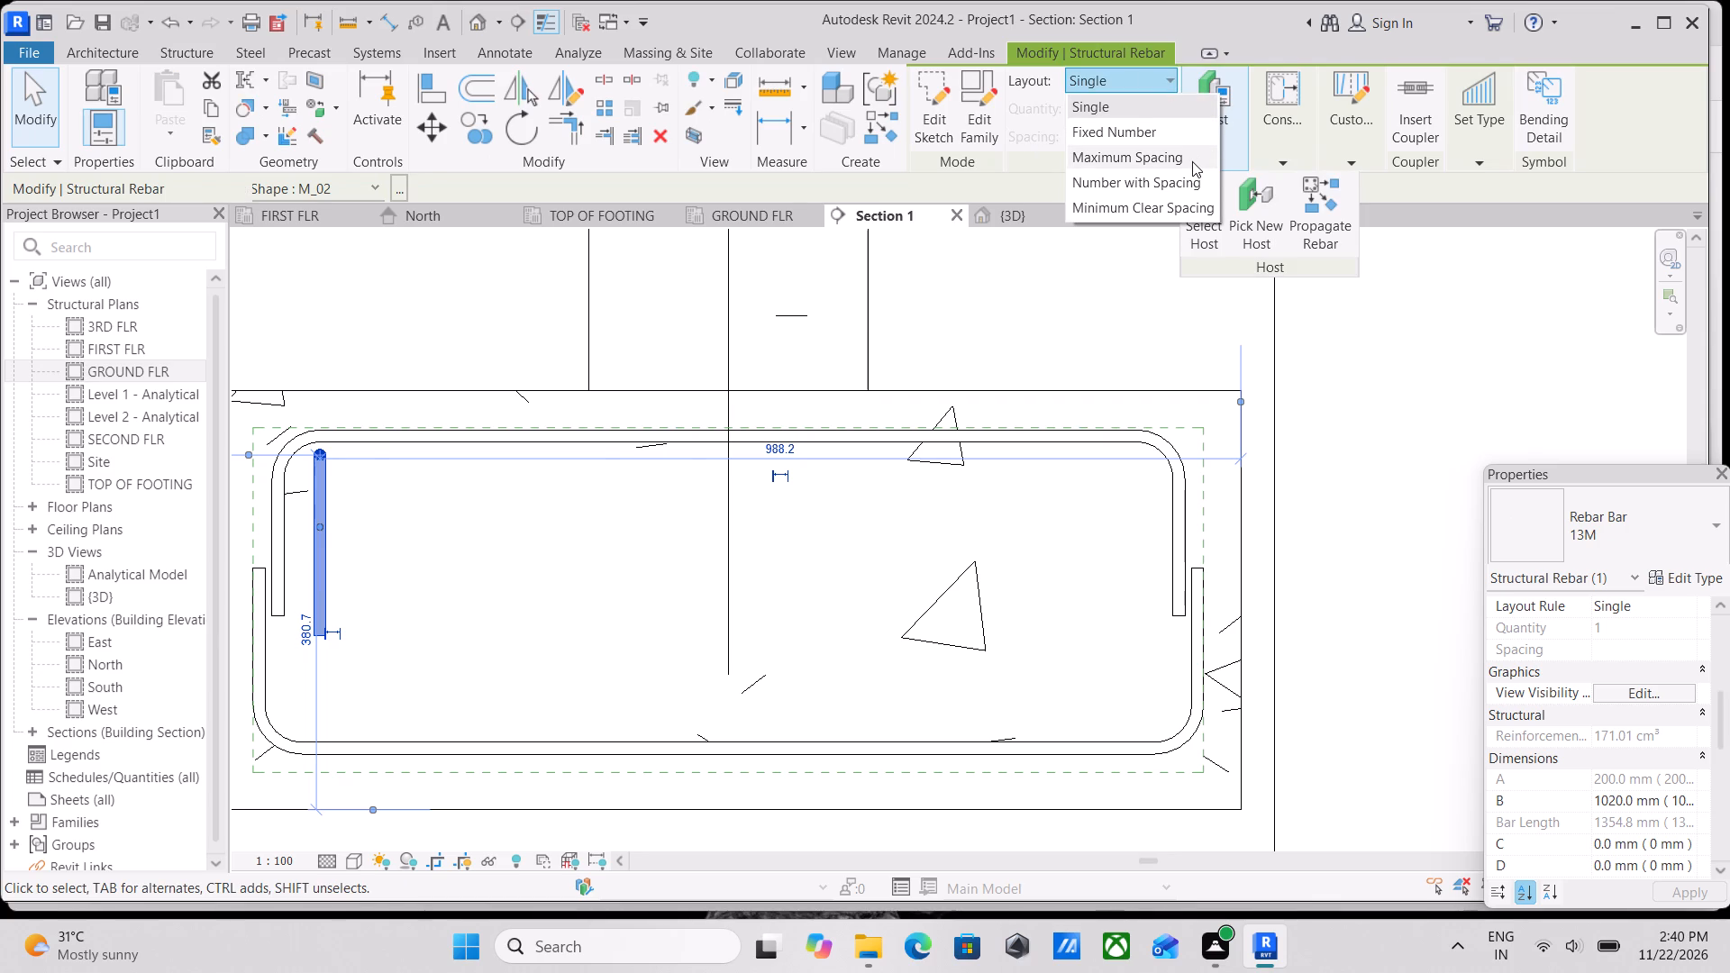
click(1142, 137)
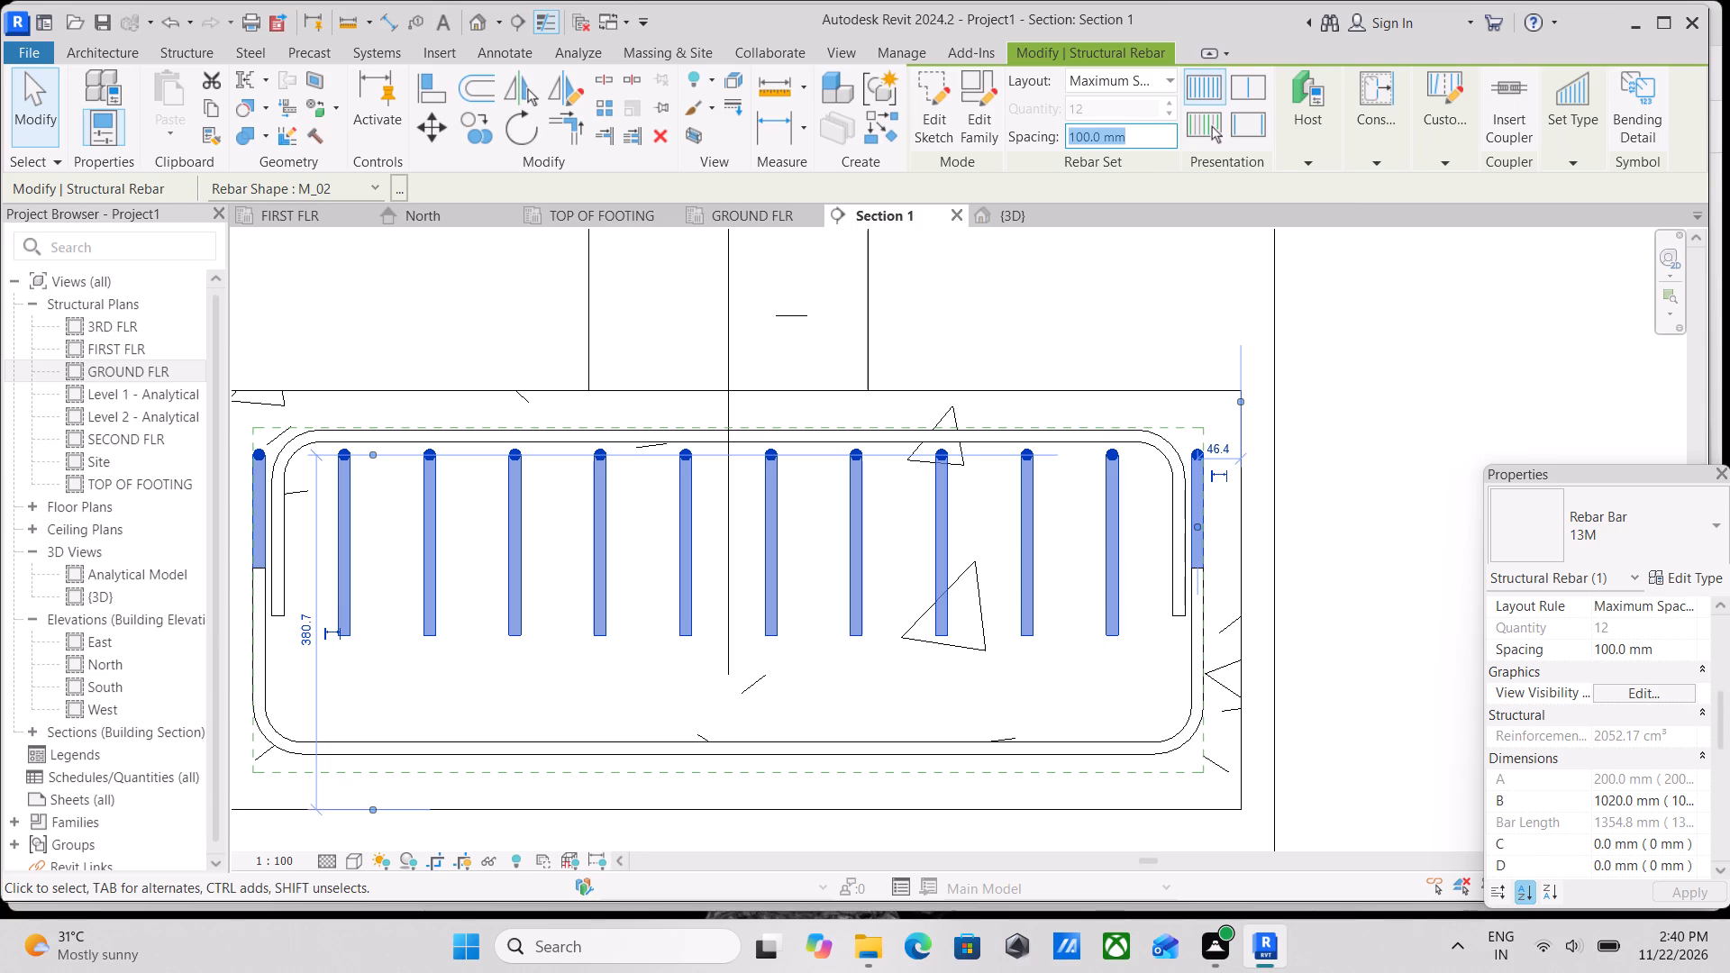
text(120)
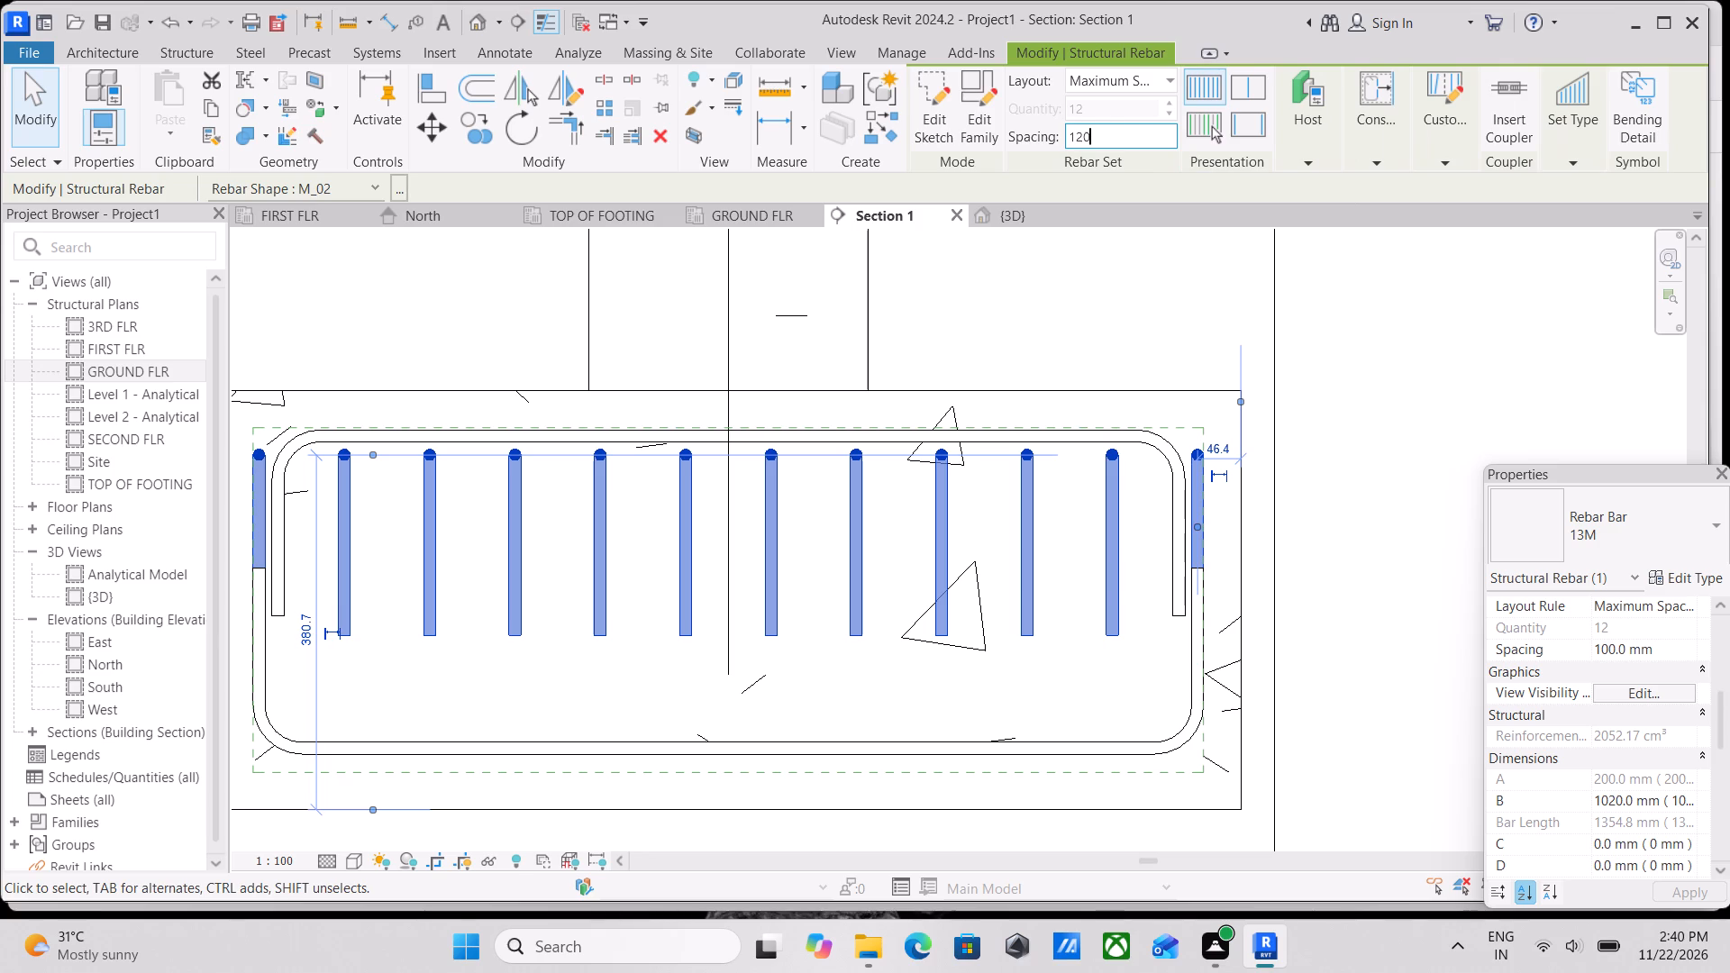
text(MM)
key(Return)
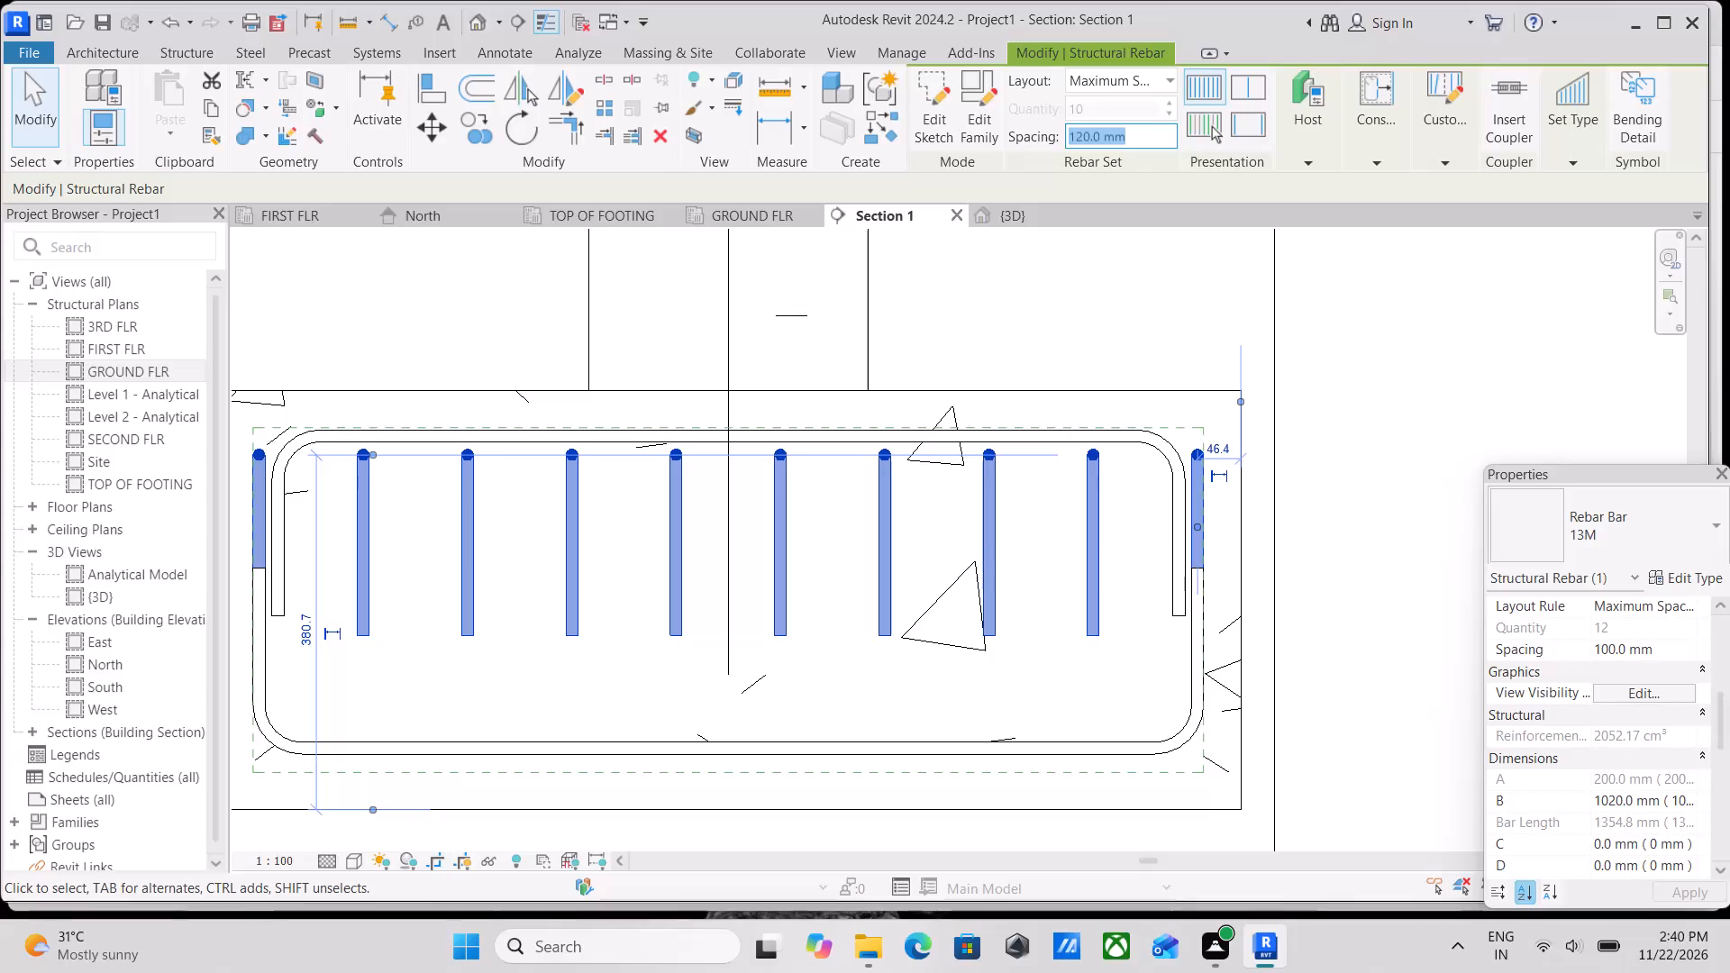
Pull the left end of the perpendicular top bar set inward, just inside the hooked leg of the crossing top bar.
scroll(900, 626, down, 2)
middle_drag(900, 626, 1098, 664)
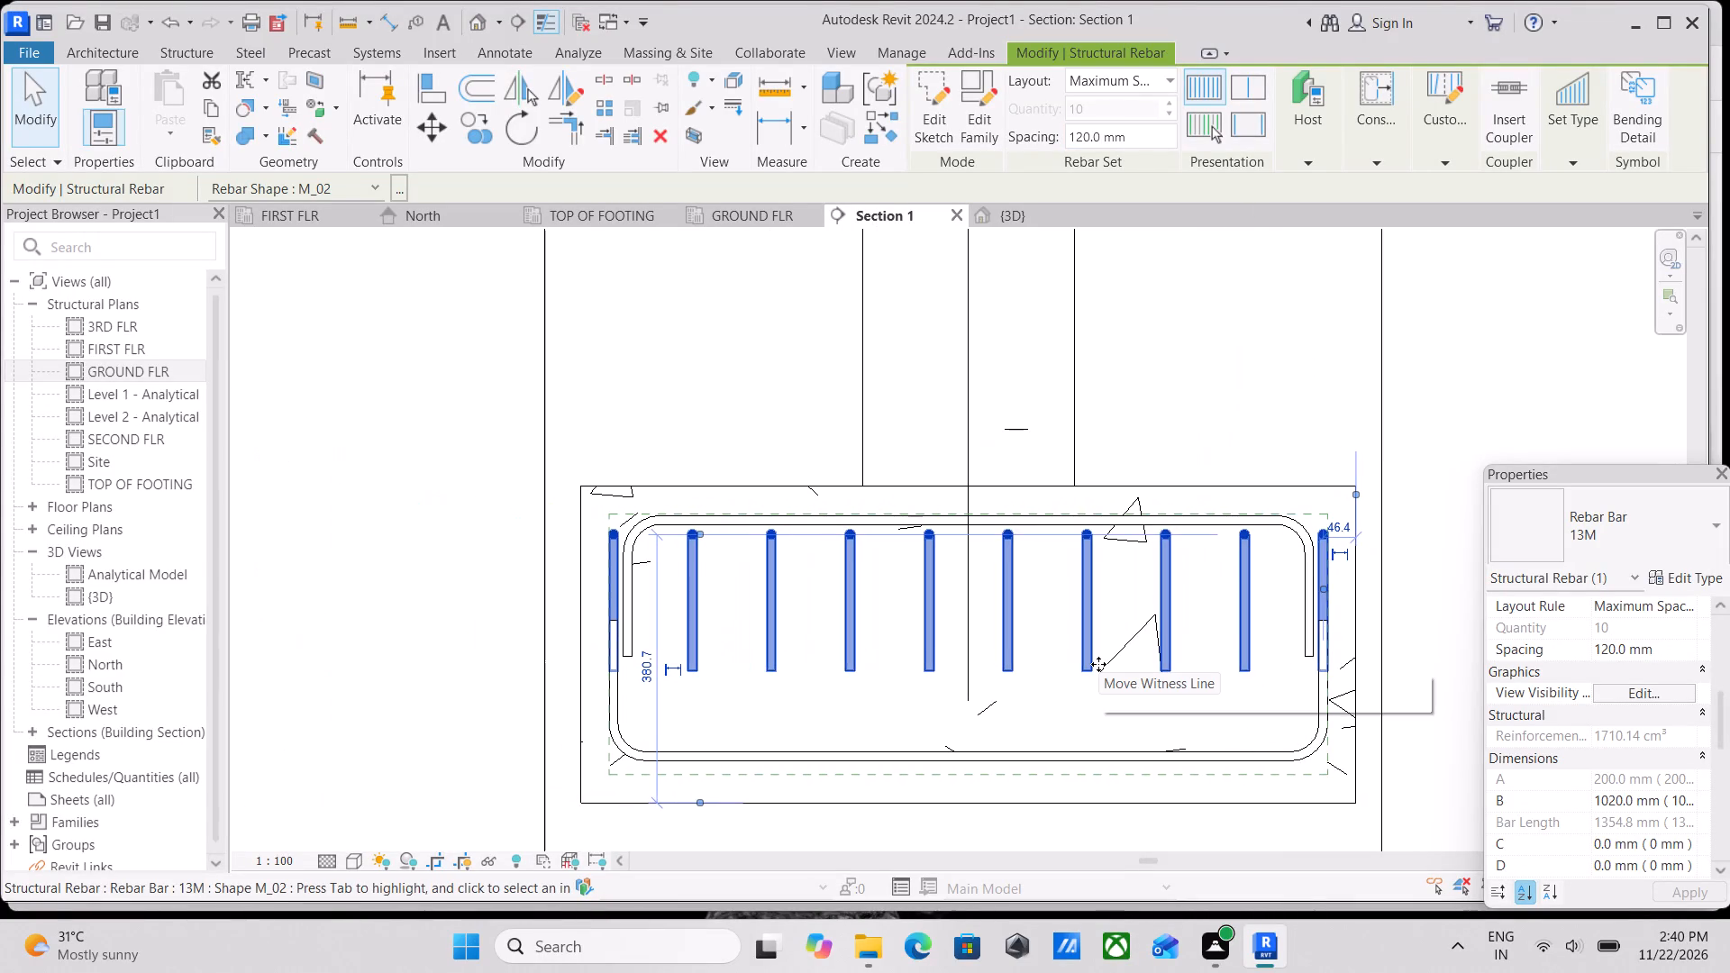
scroll(855, 614, up, 3)
key(Escape)
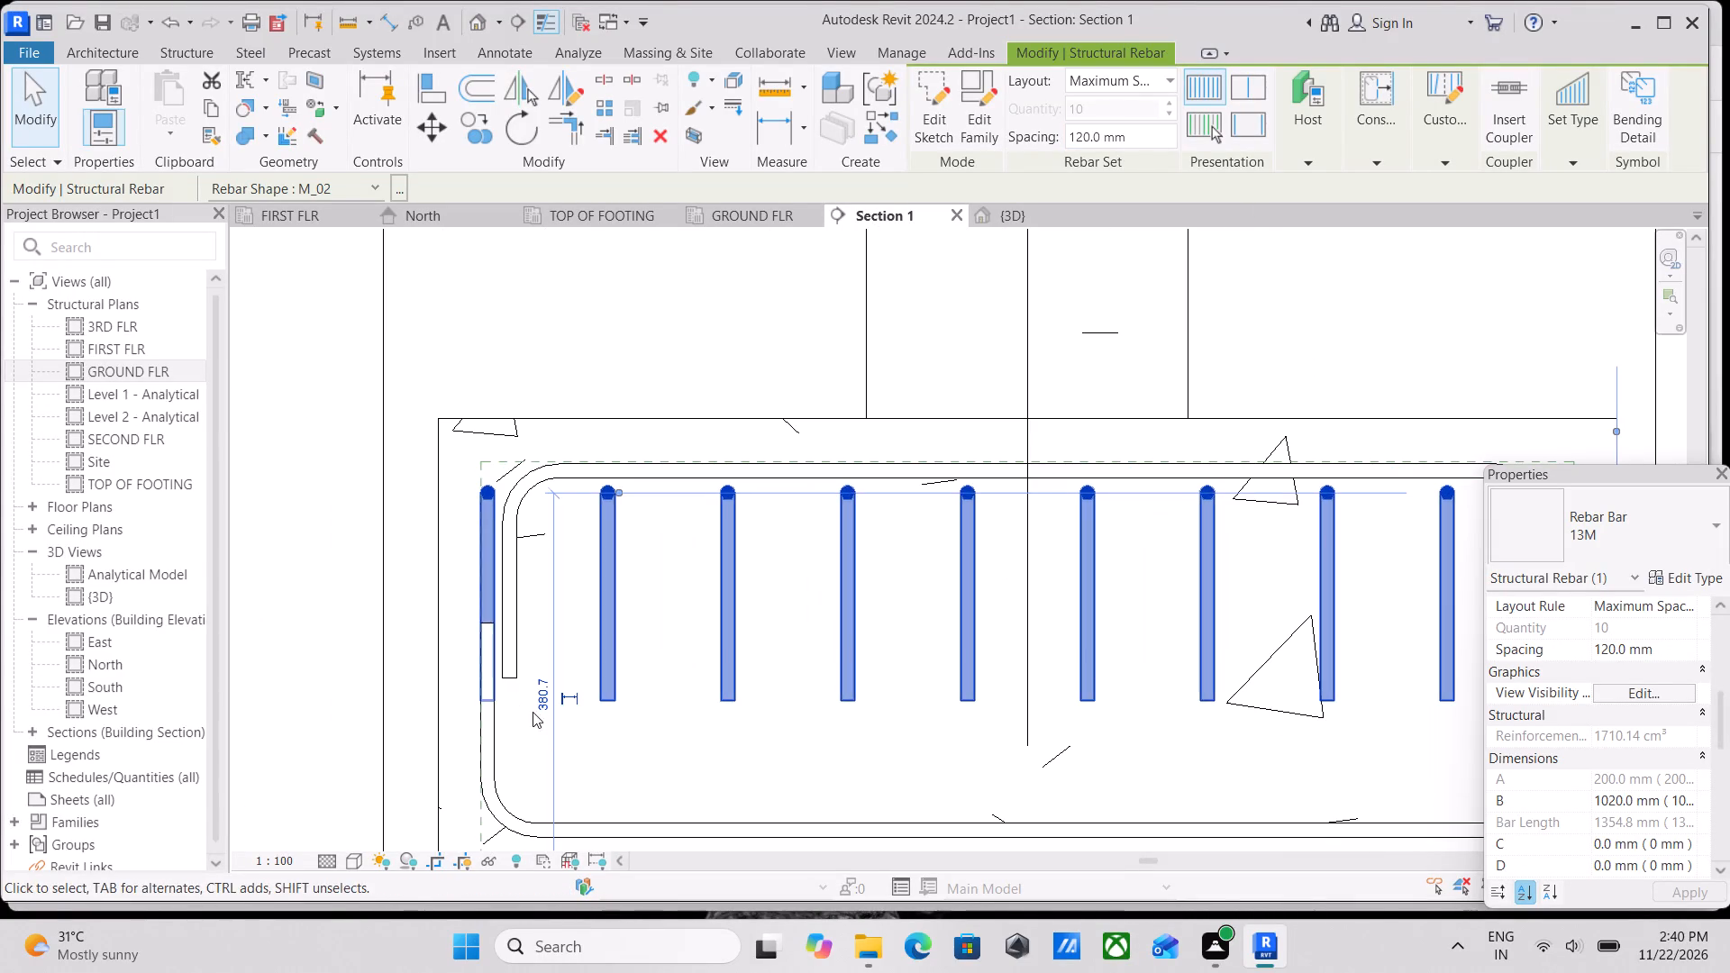
click(608, 701)
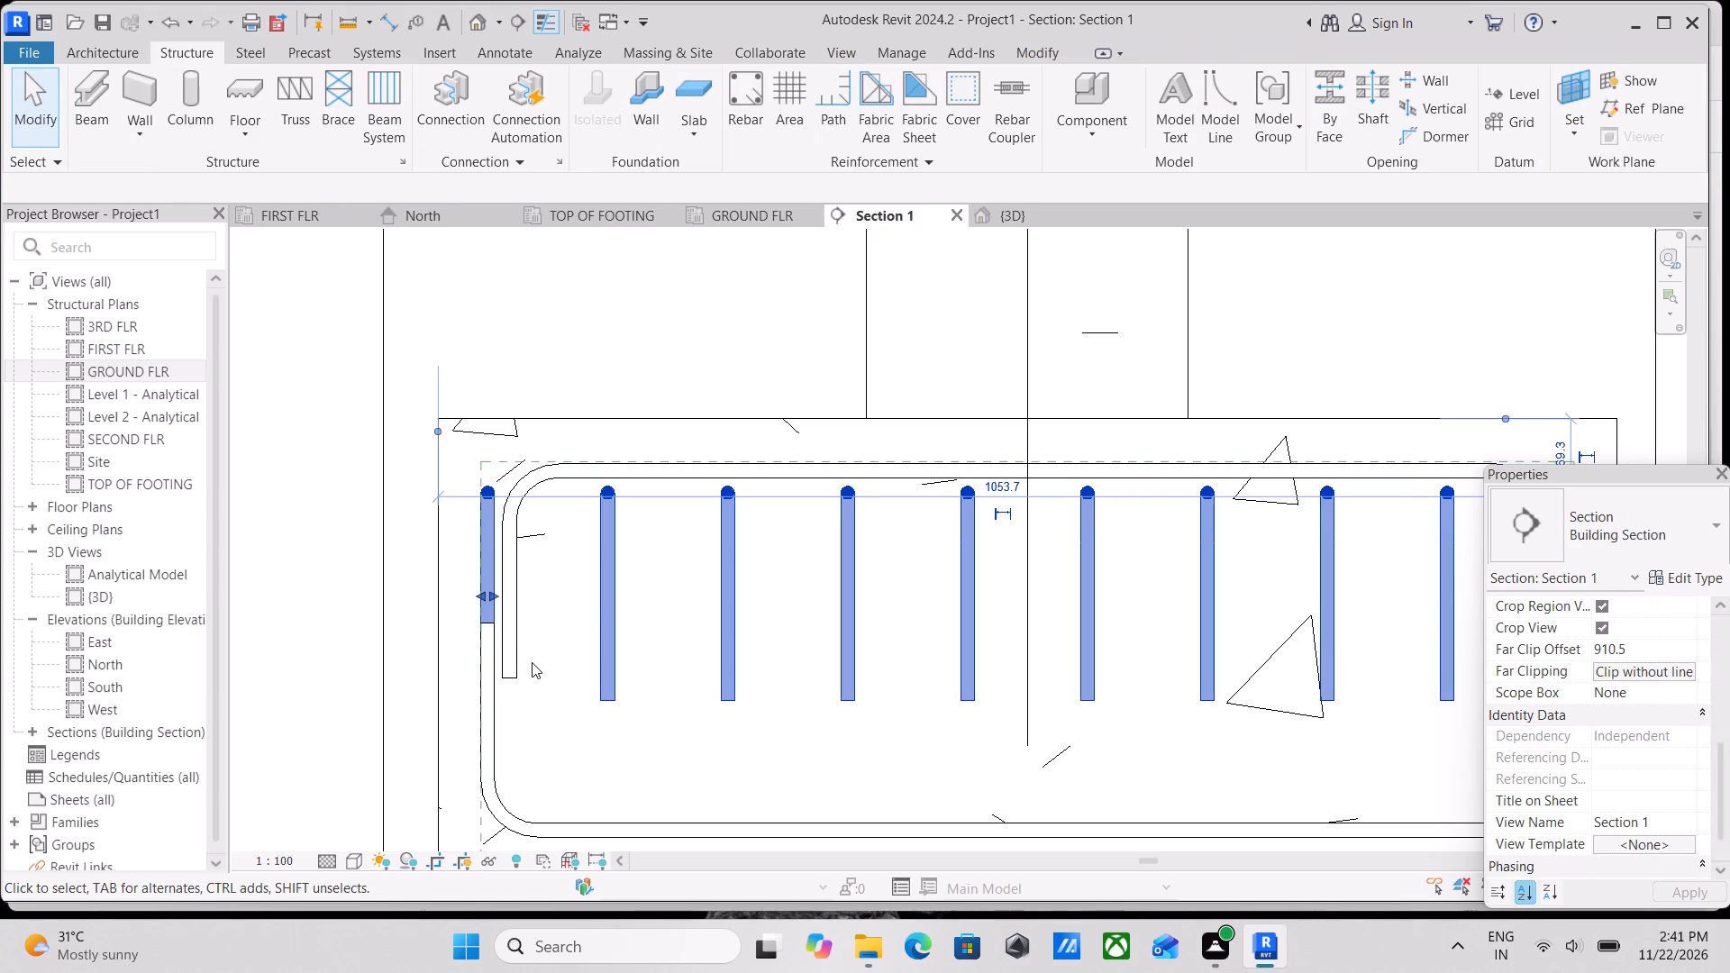
drag(498, 597, 523, 596)
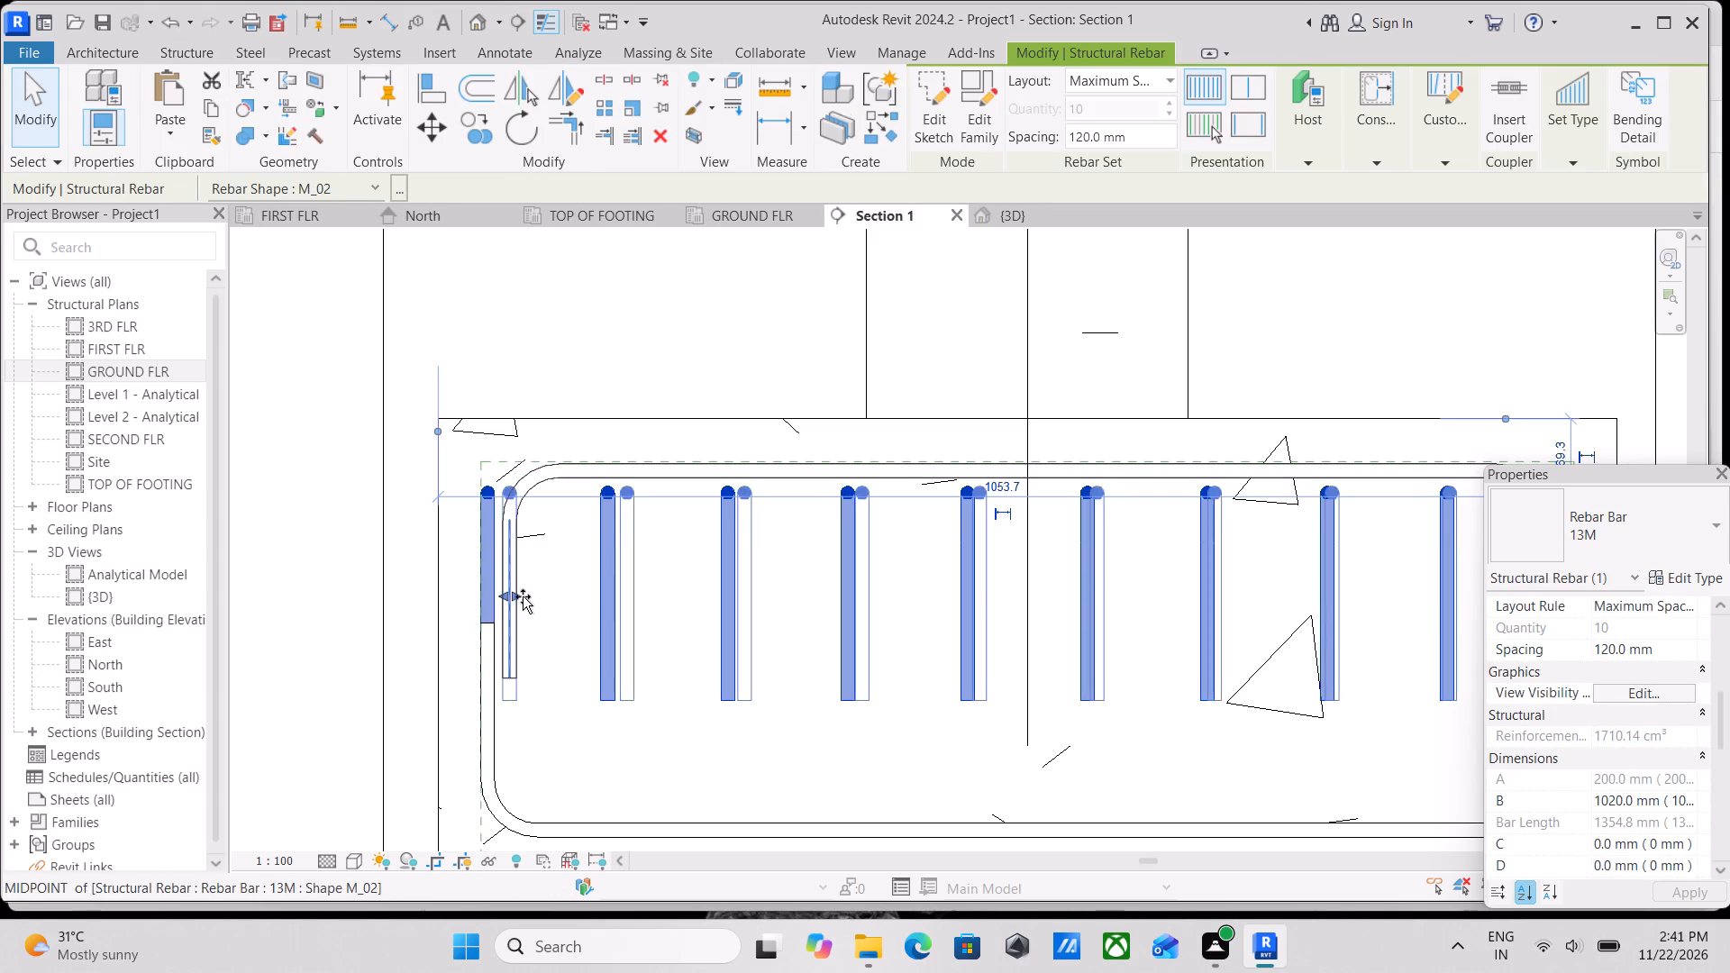
drag(523, 596, 547, 596)
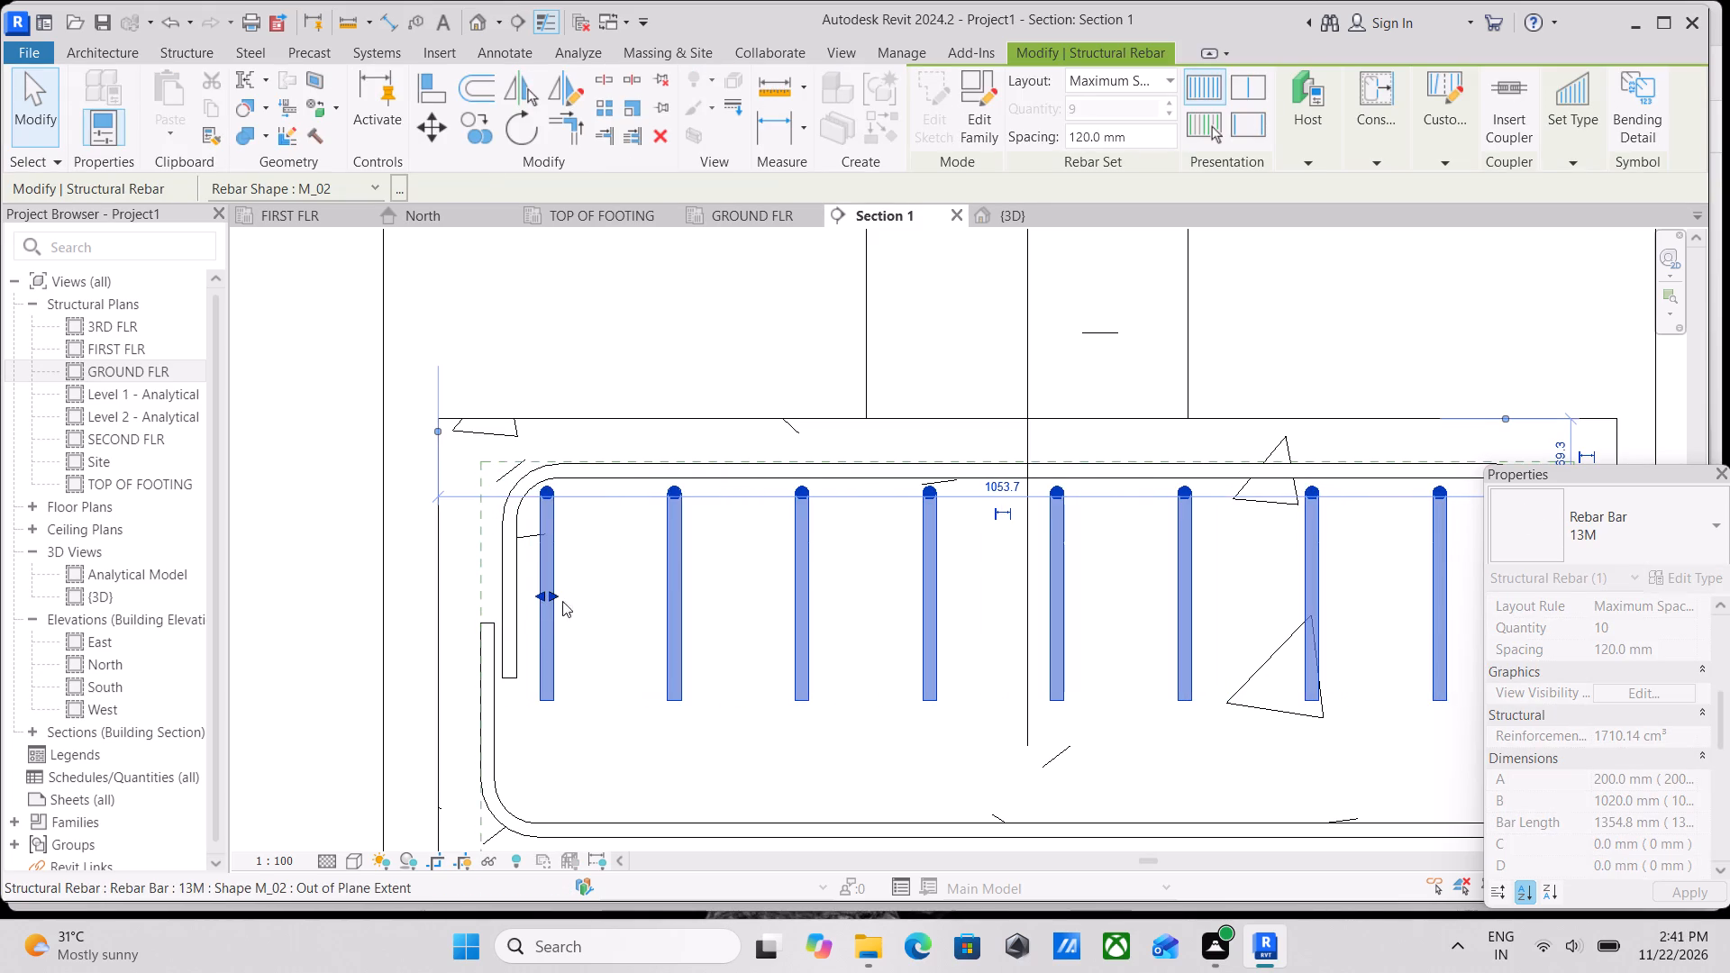
Pull the right end of the perpendicular top bar set inward to about 116 mm from the footing's side.
scroll(609, 612, down, 2)
middle_drag(585, 612, 468, 588)
scroll(471, 589, up, 1)
key(Escape)
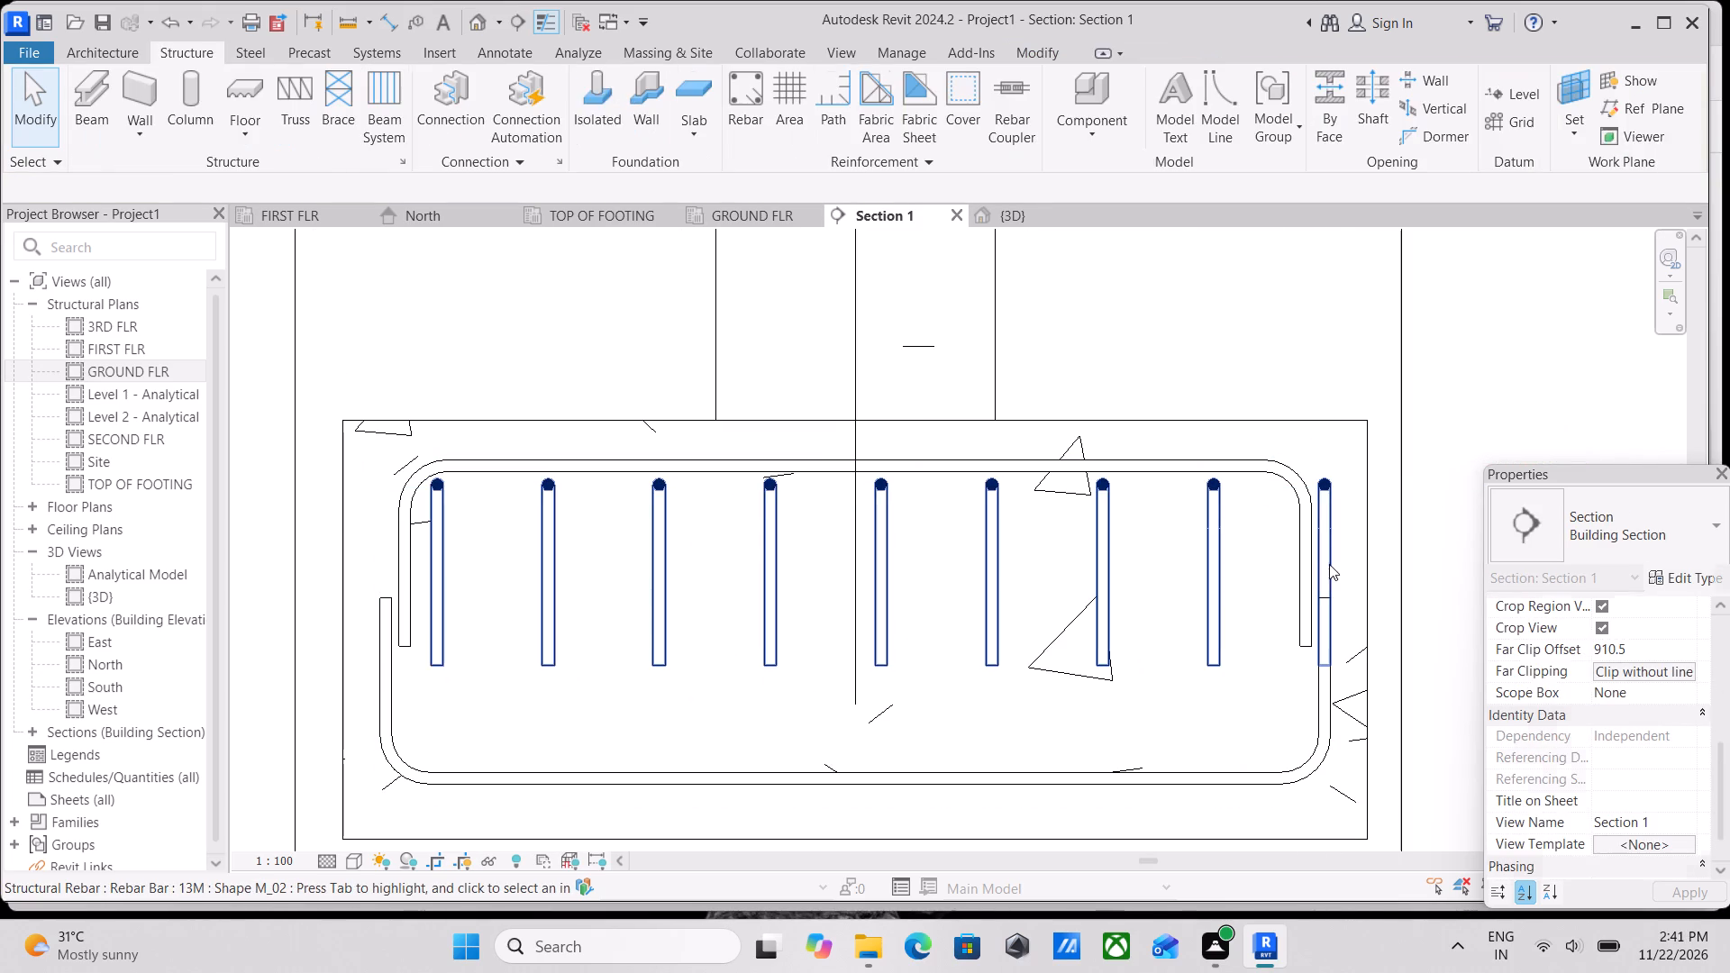
click(1329, 556)
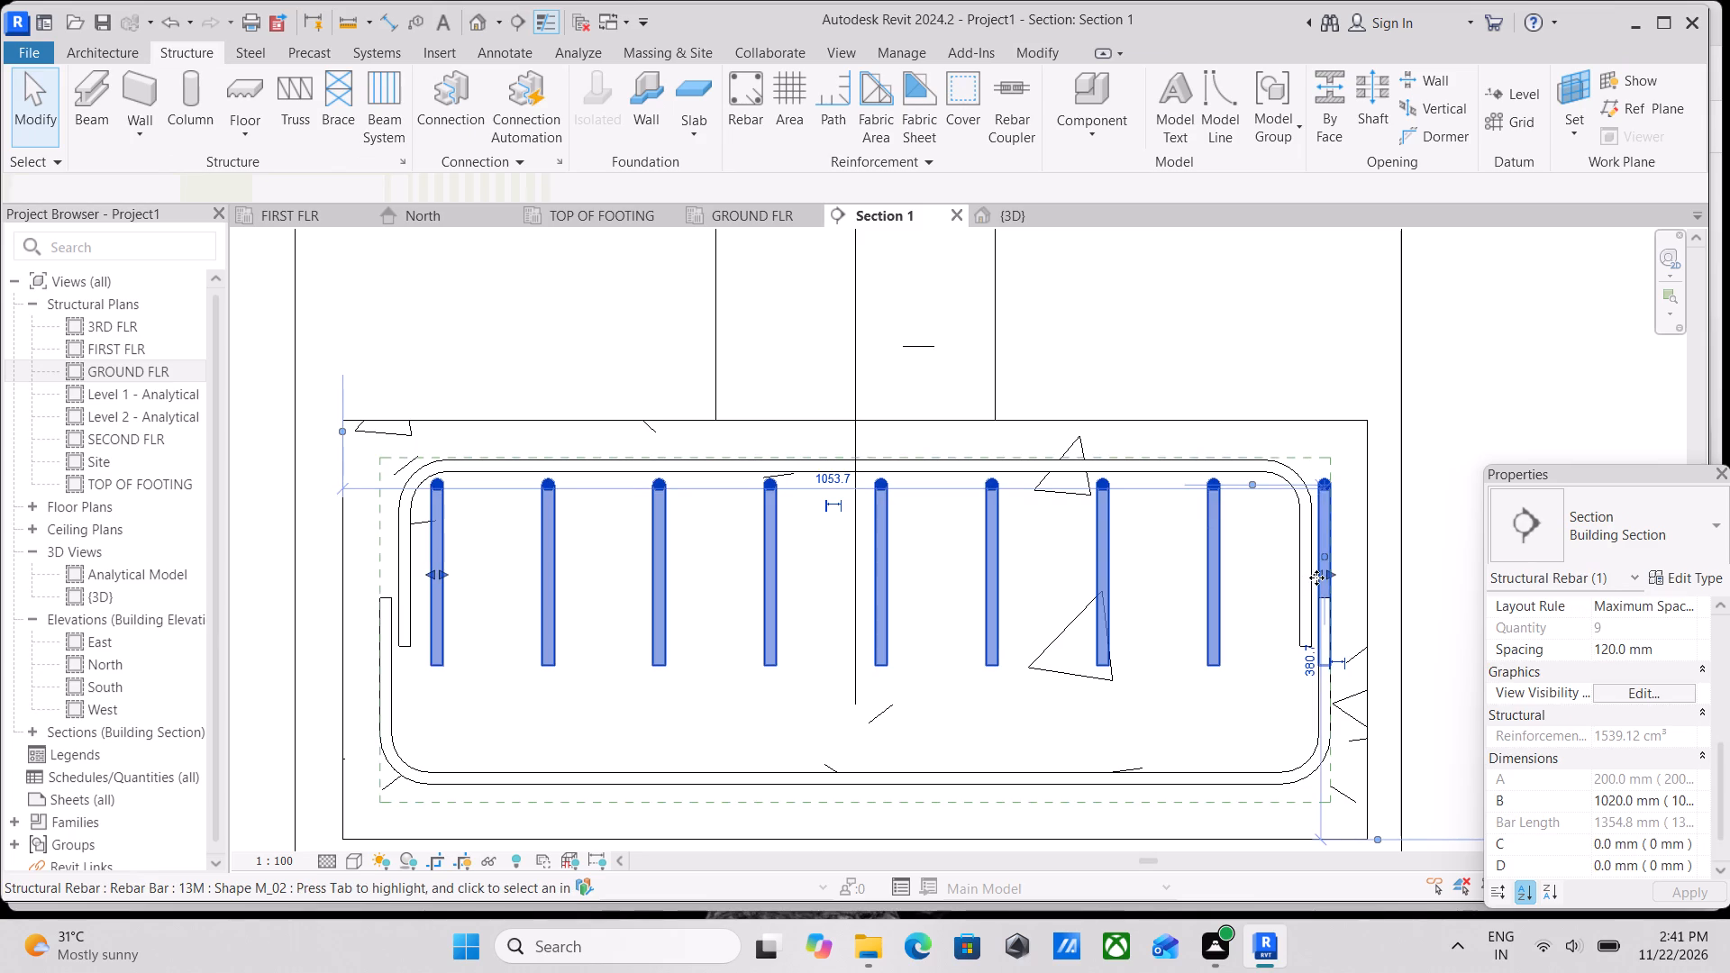
drag(1316, 577, 1285, 577)
scroll(1311, 587, up, 1)
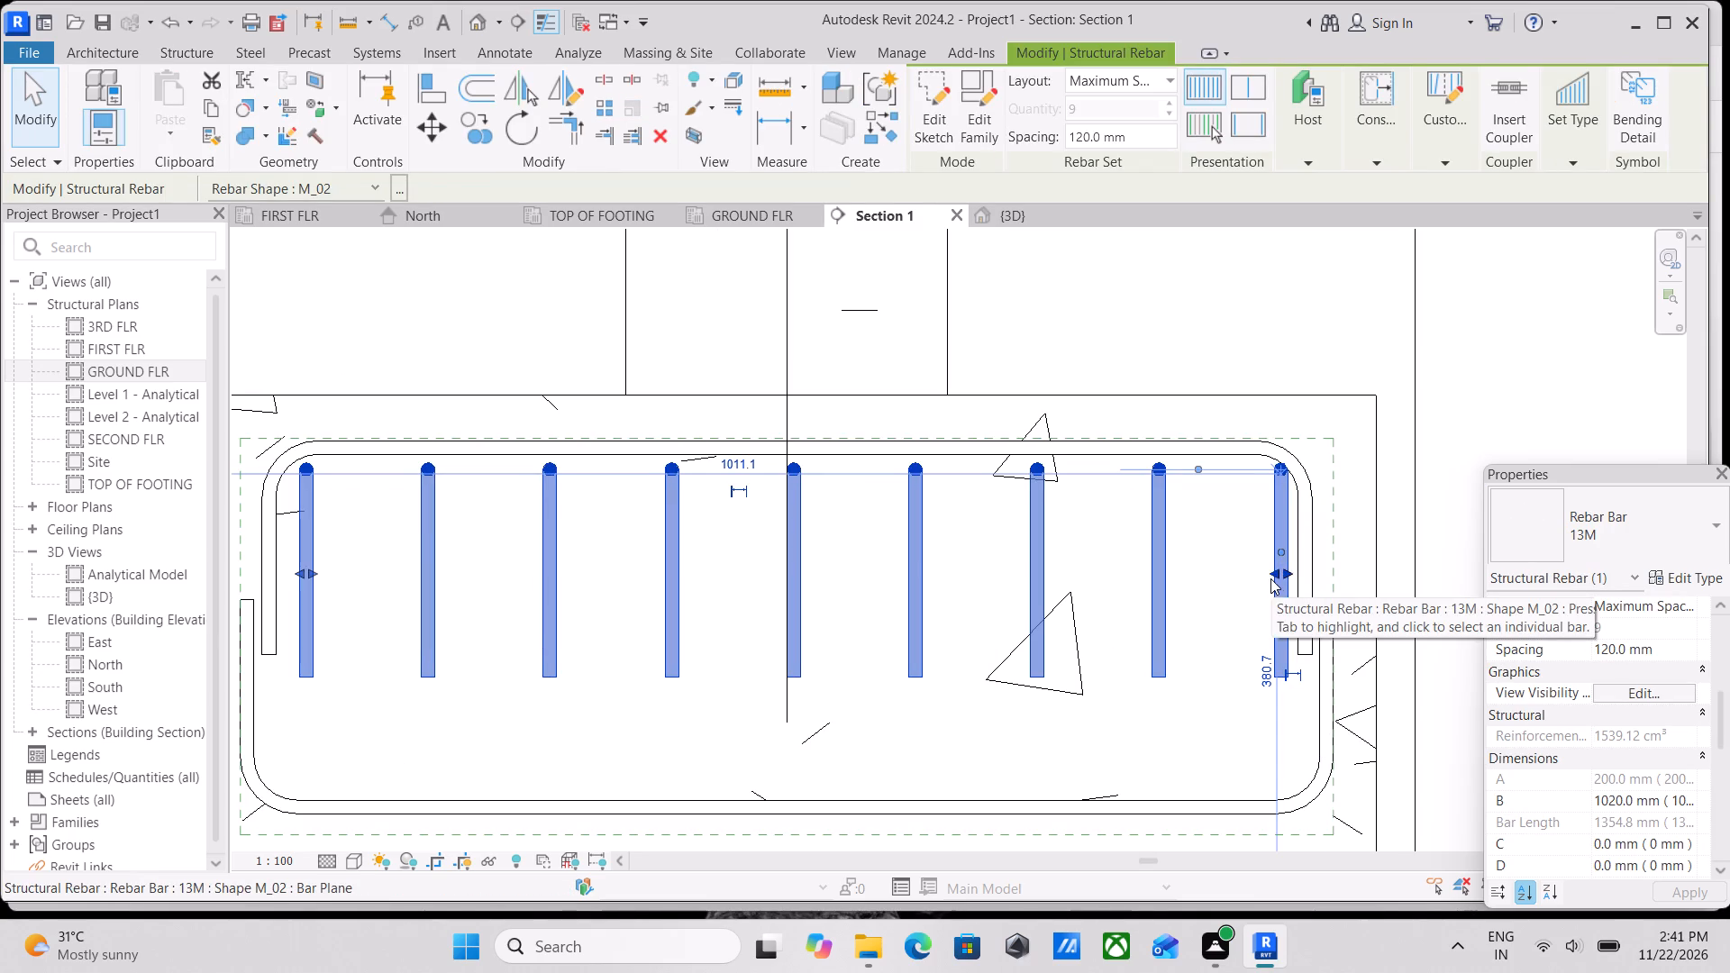
drag(1270, 578, 1252, 577)
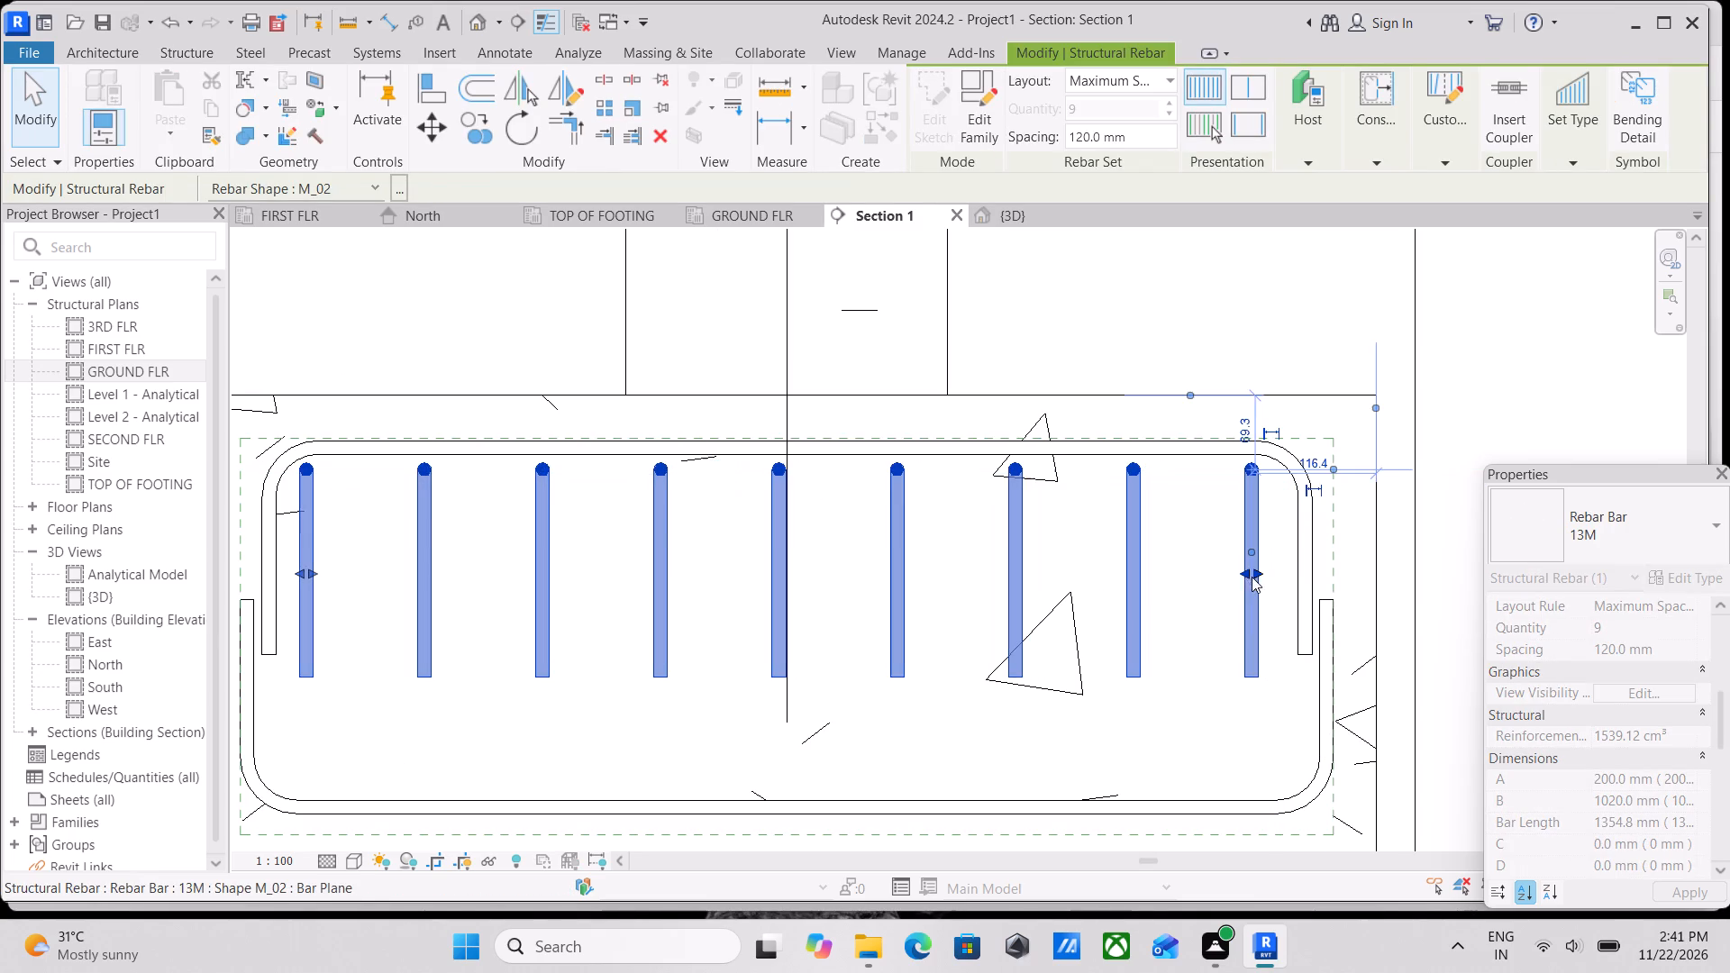
key(Escape)
scroll(1157, 603, down, 2)
middle_drag(1157, 603, 1225, 575)
key(Escape)
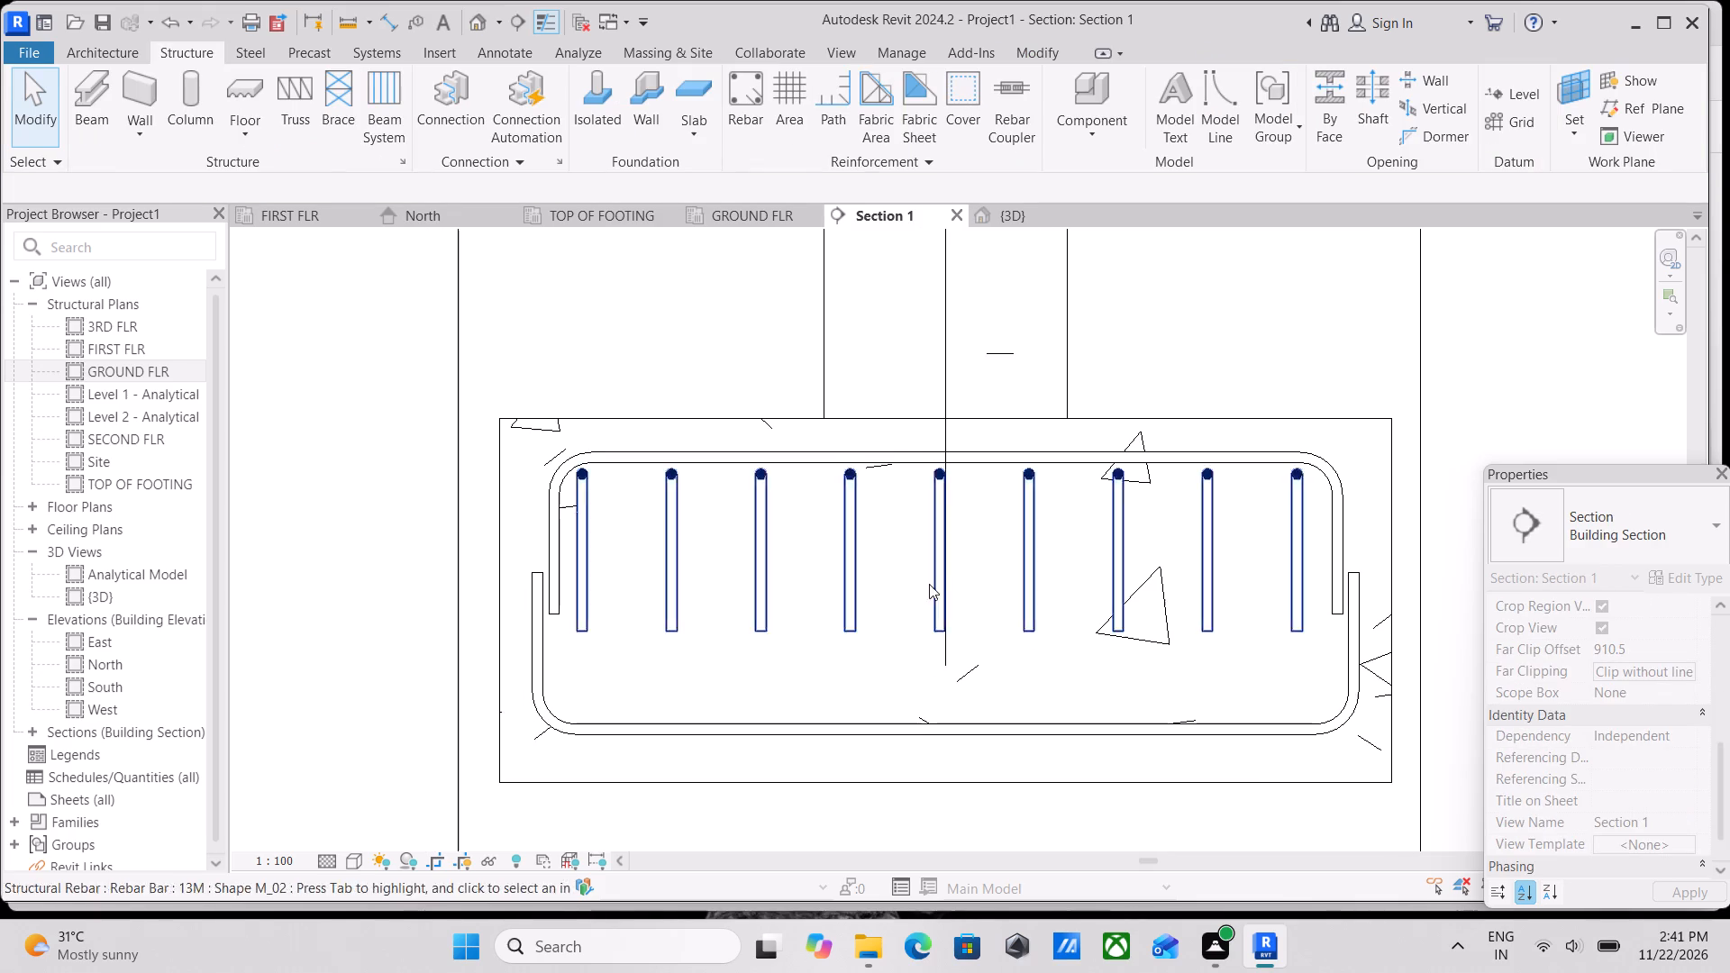
Review the view visibility states of the perpendicular top bar set.
click(855, 582)
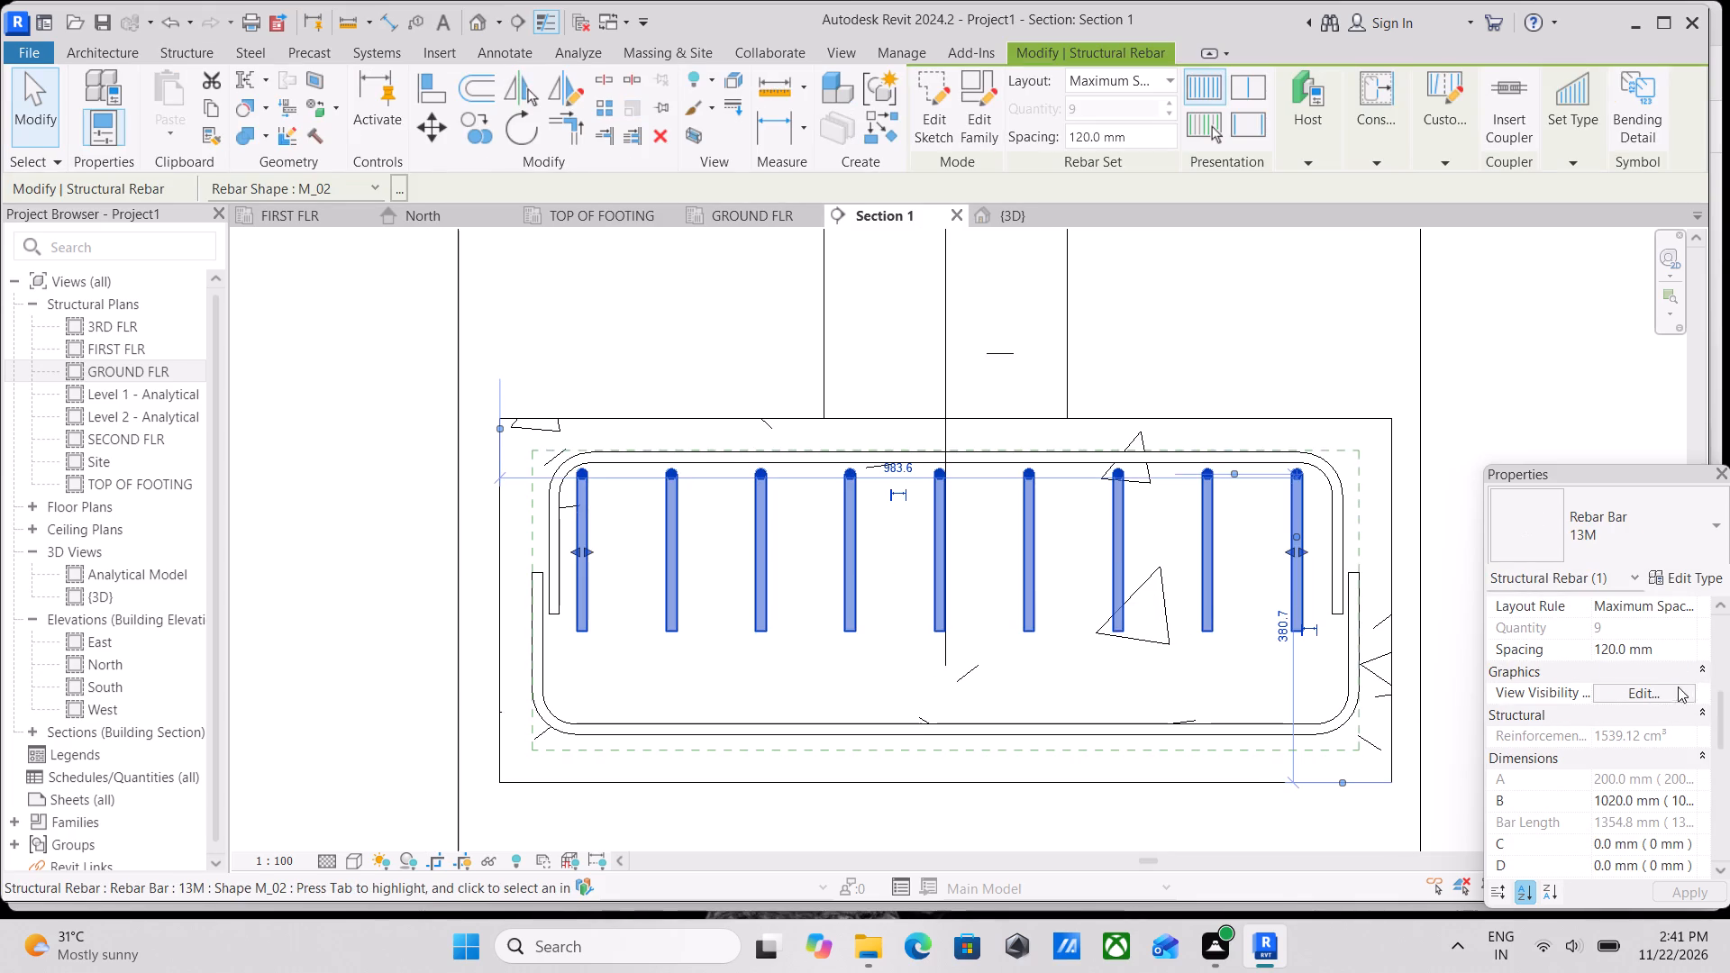
click(1669, 690)
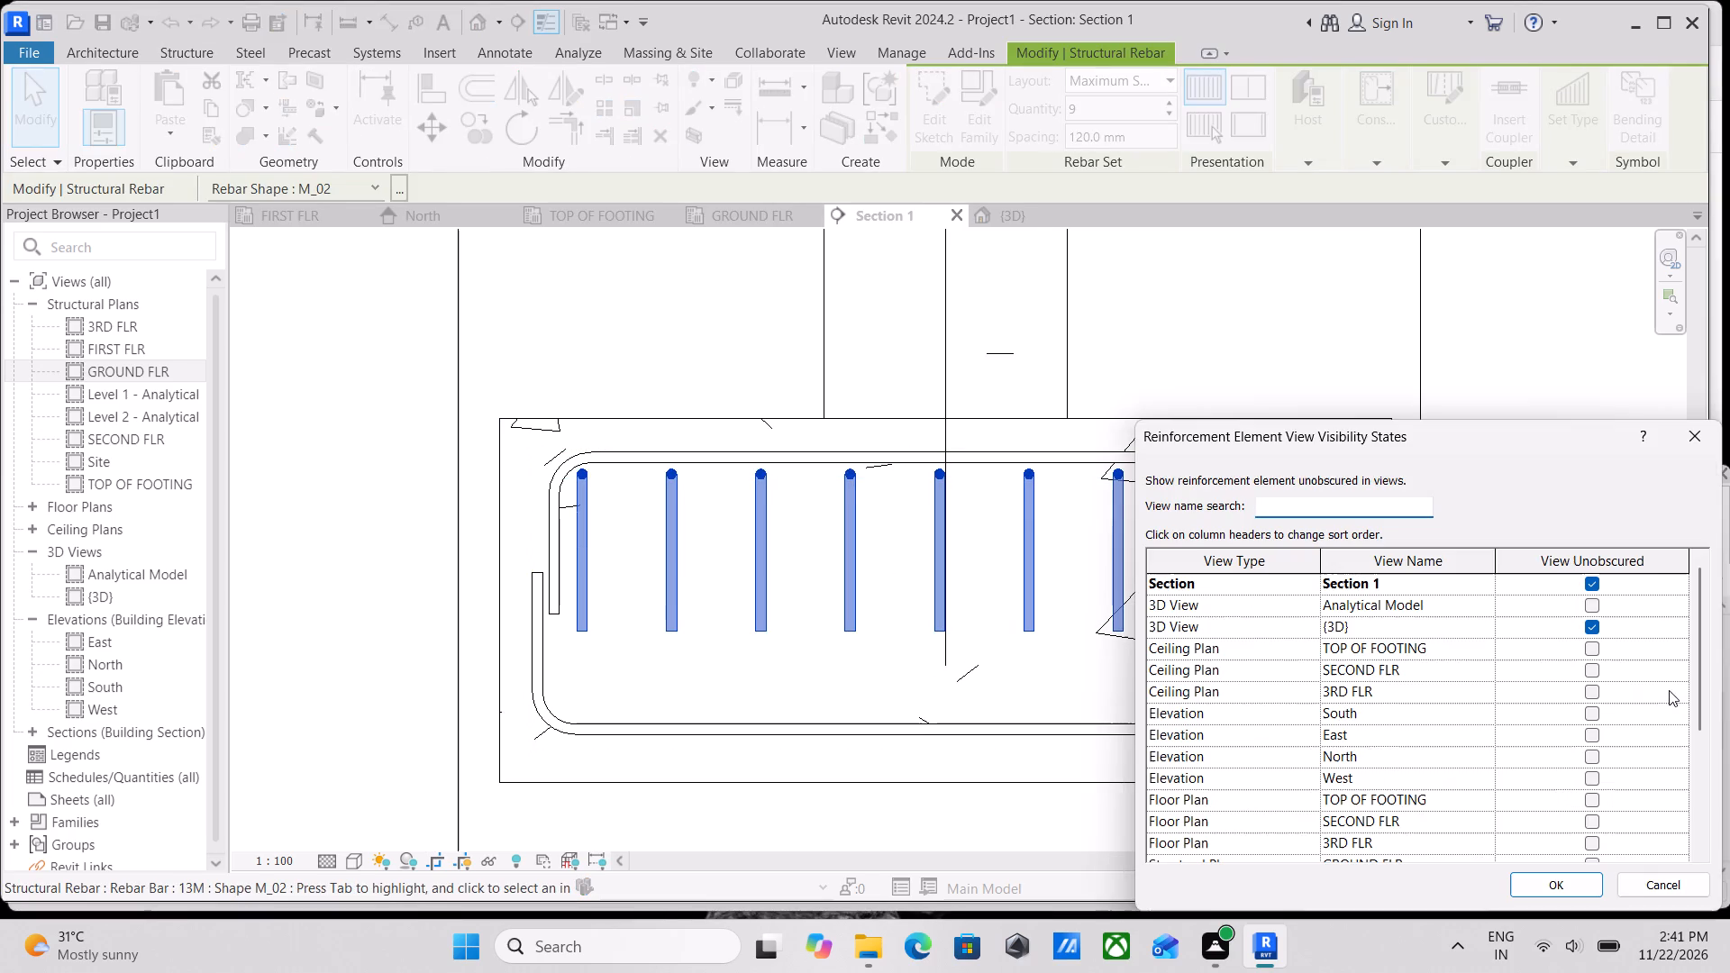
click(1580, 889)
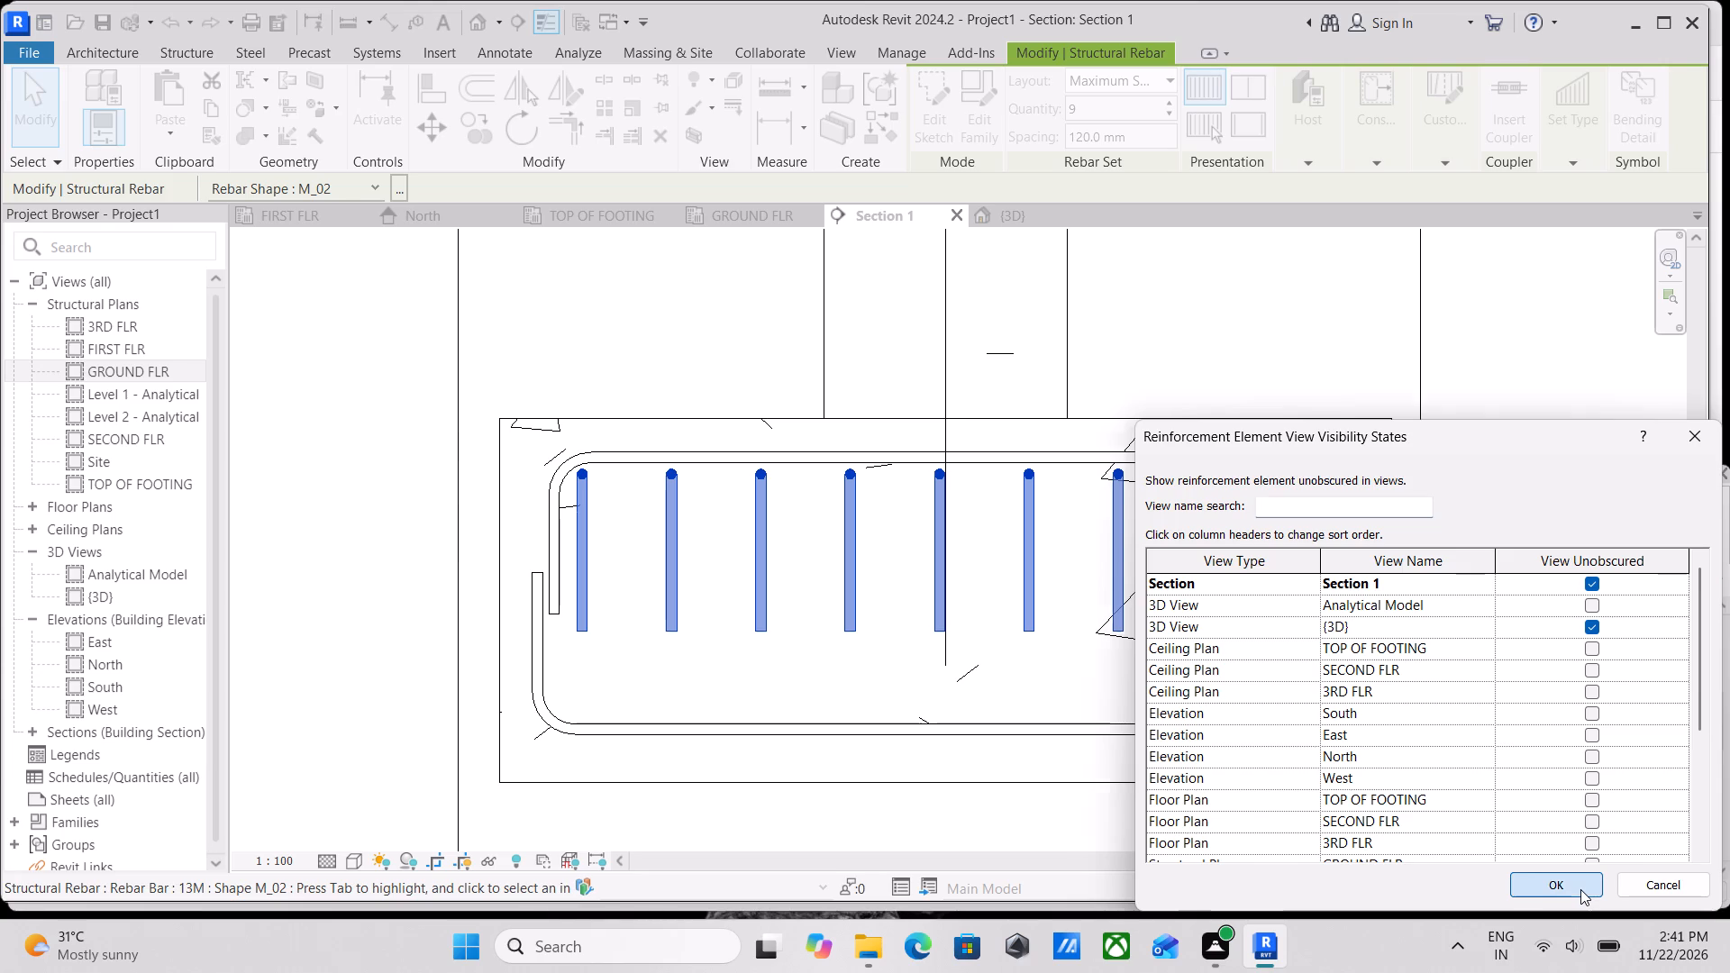
scroll(1120, 595, down, 1)
middle_drag(1120, 595, 1148, 616)
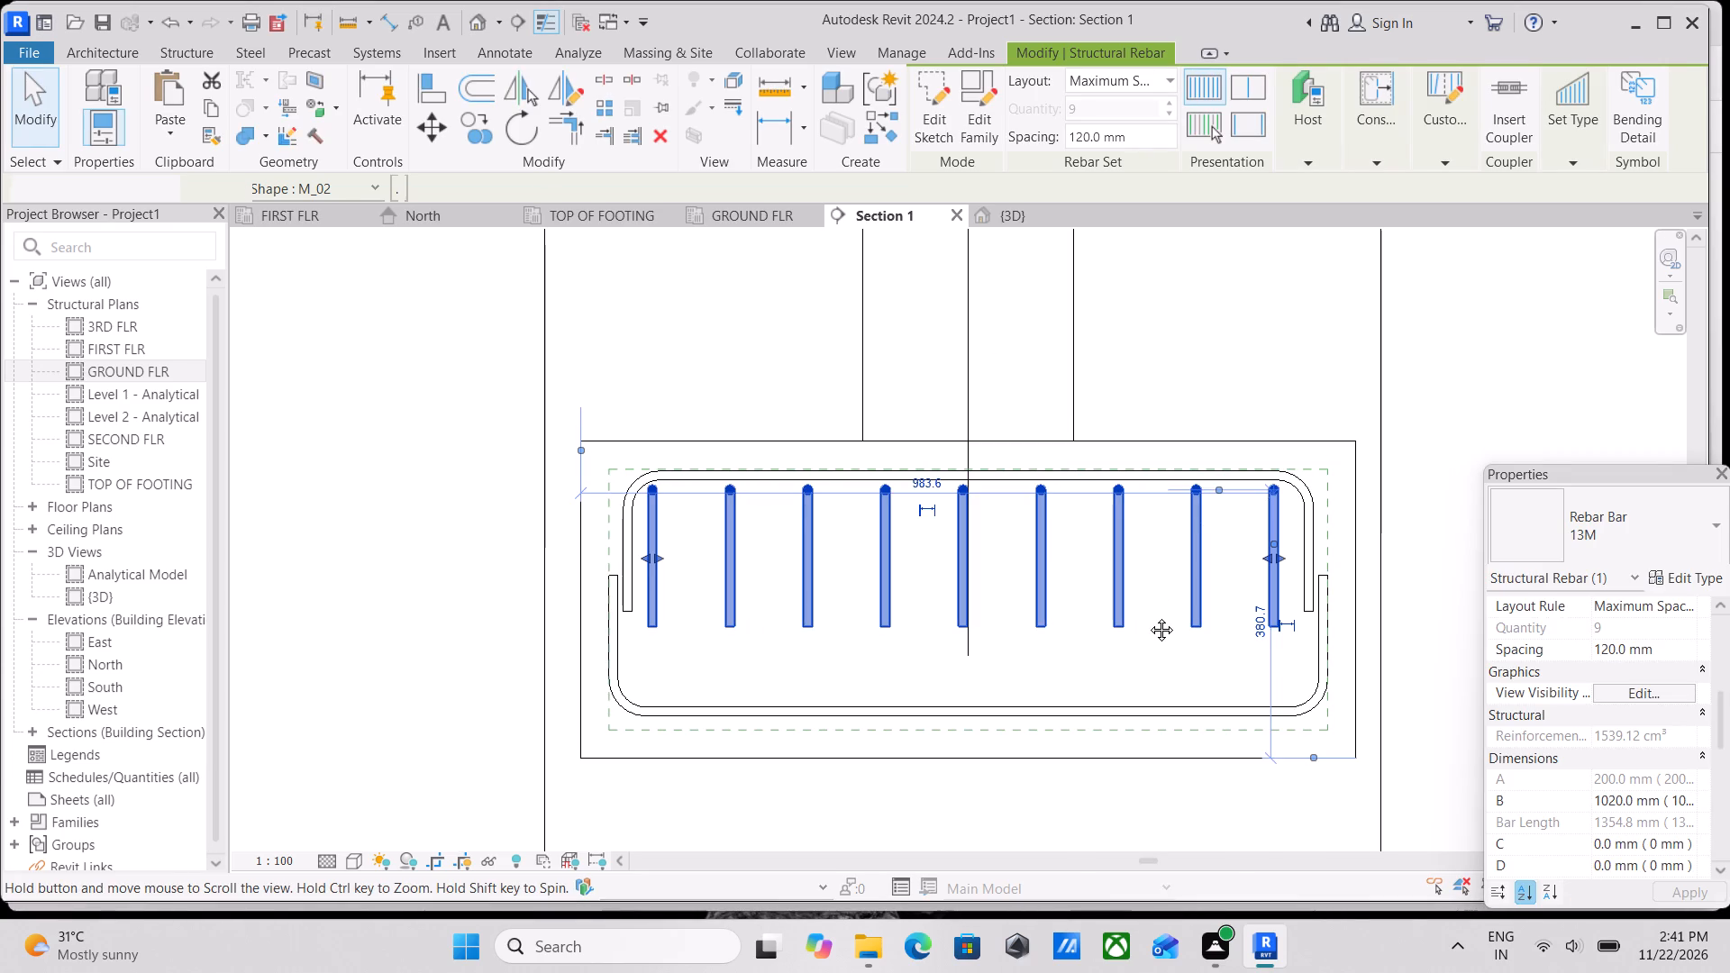
key(Escape)
key(Escape)
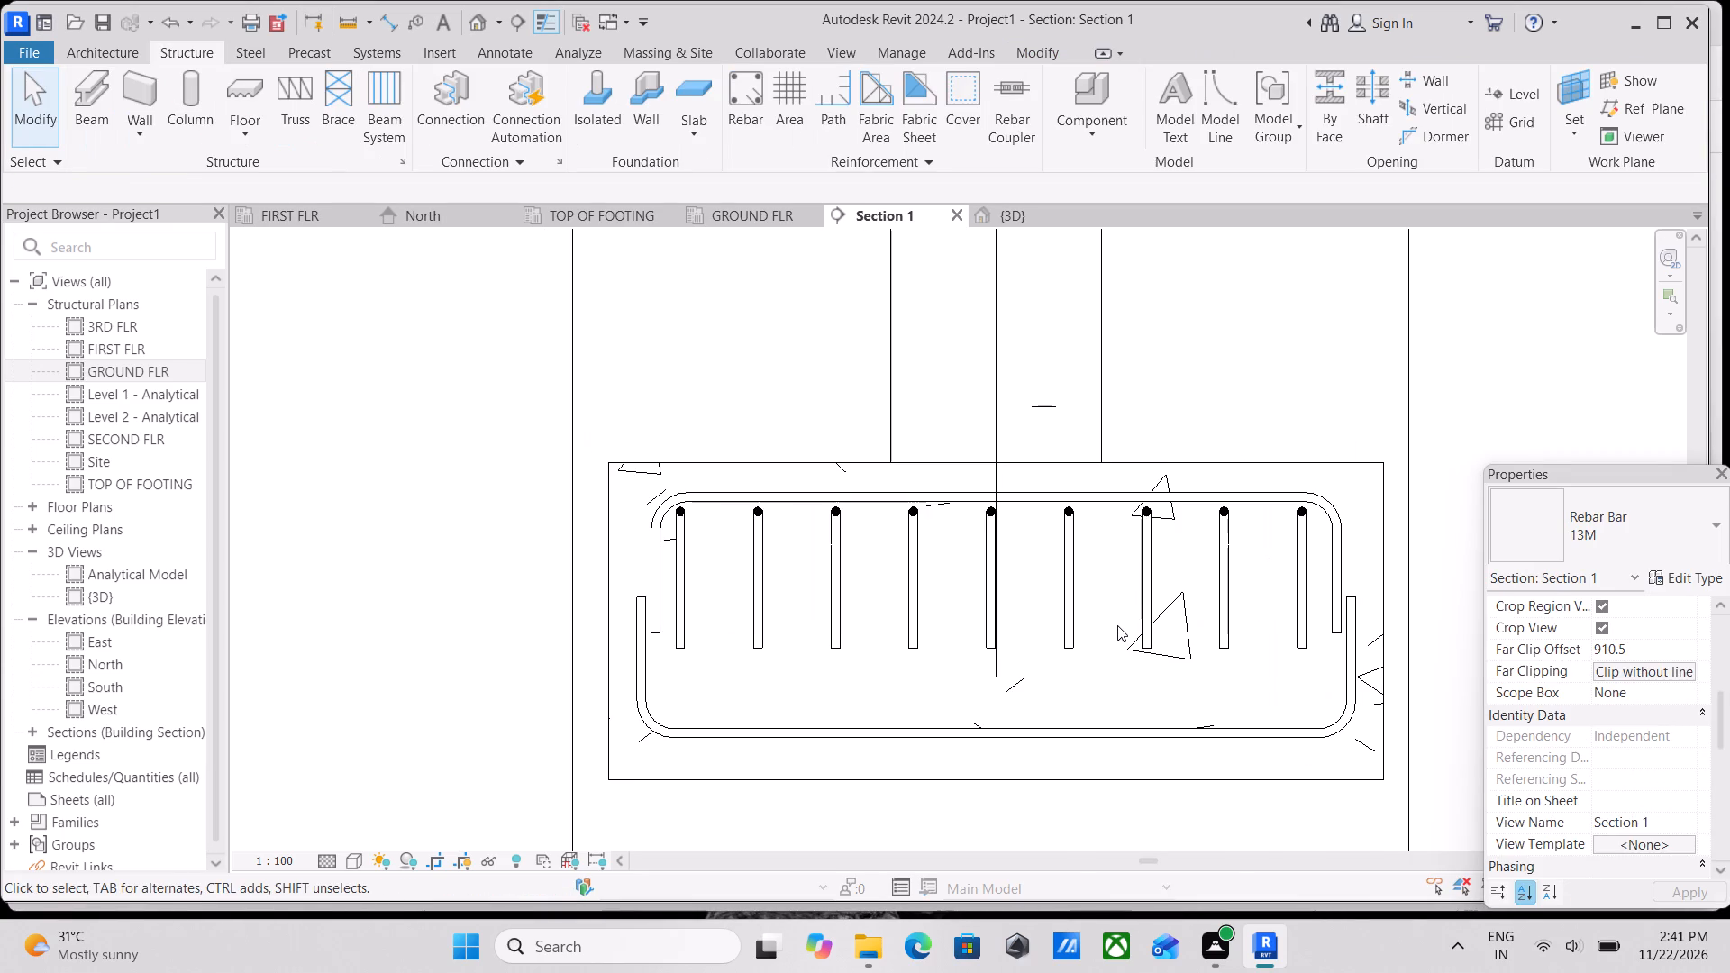
click(1139, 596)
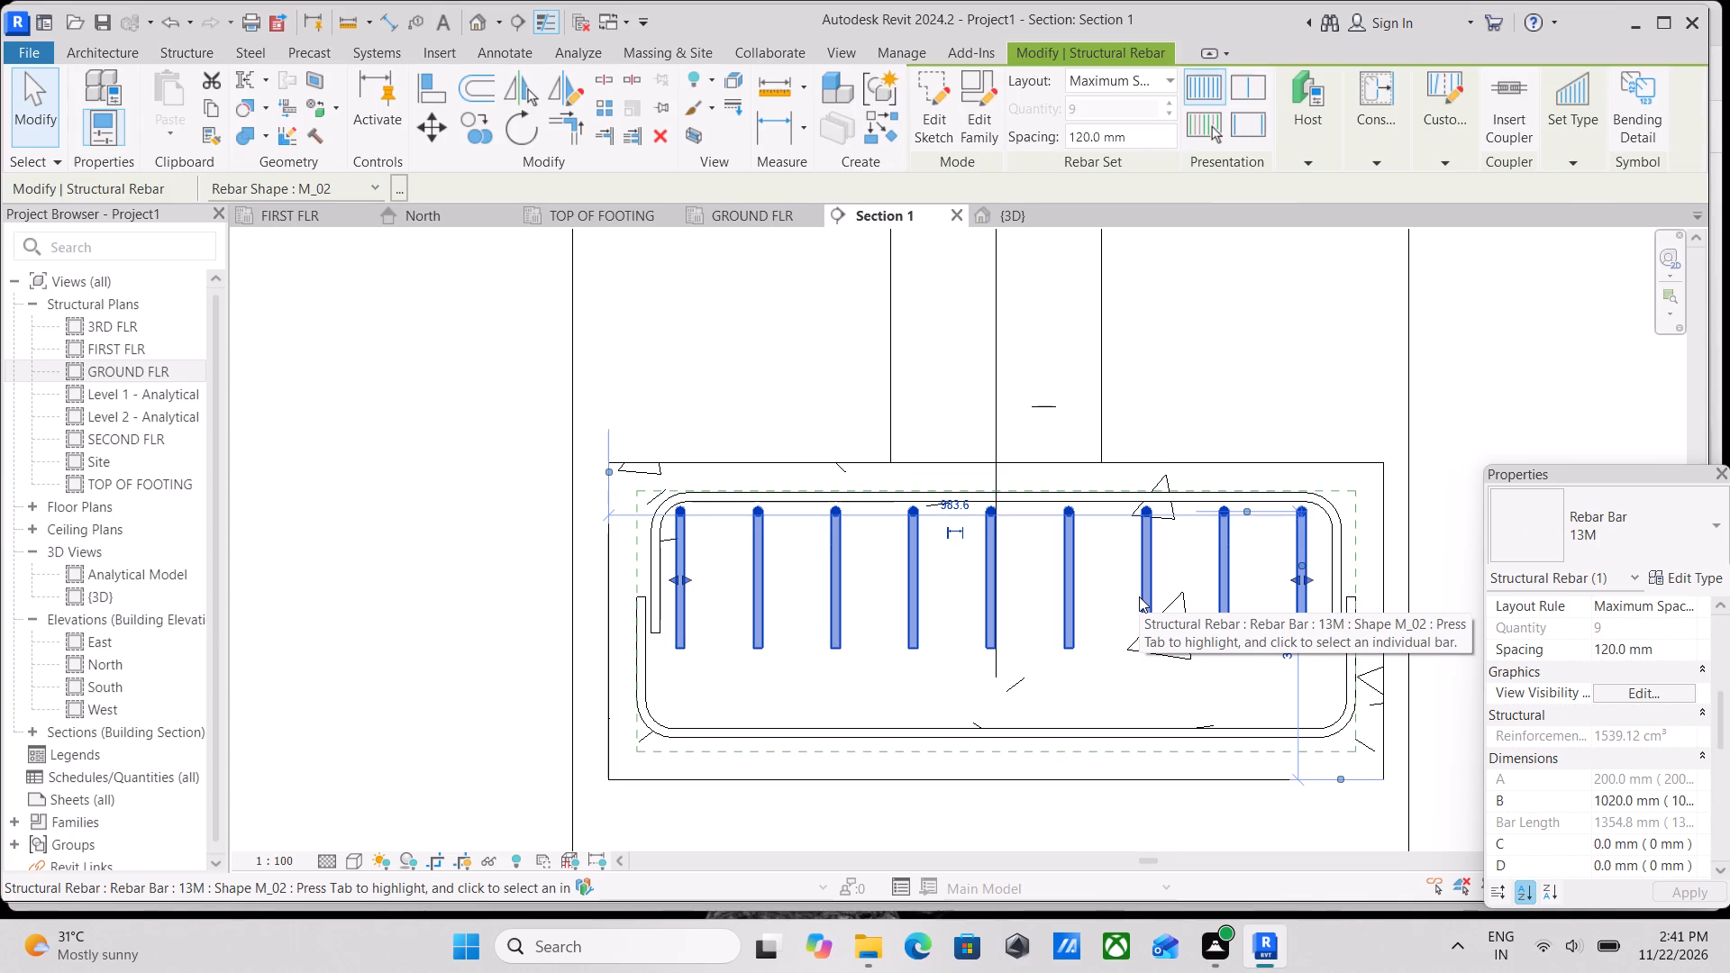
key(Escape)
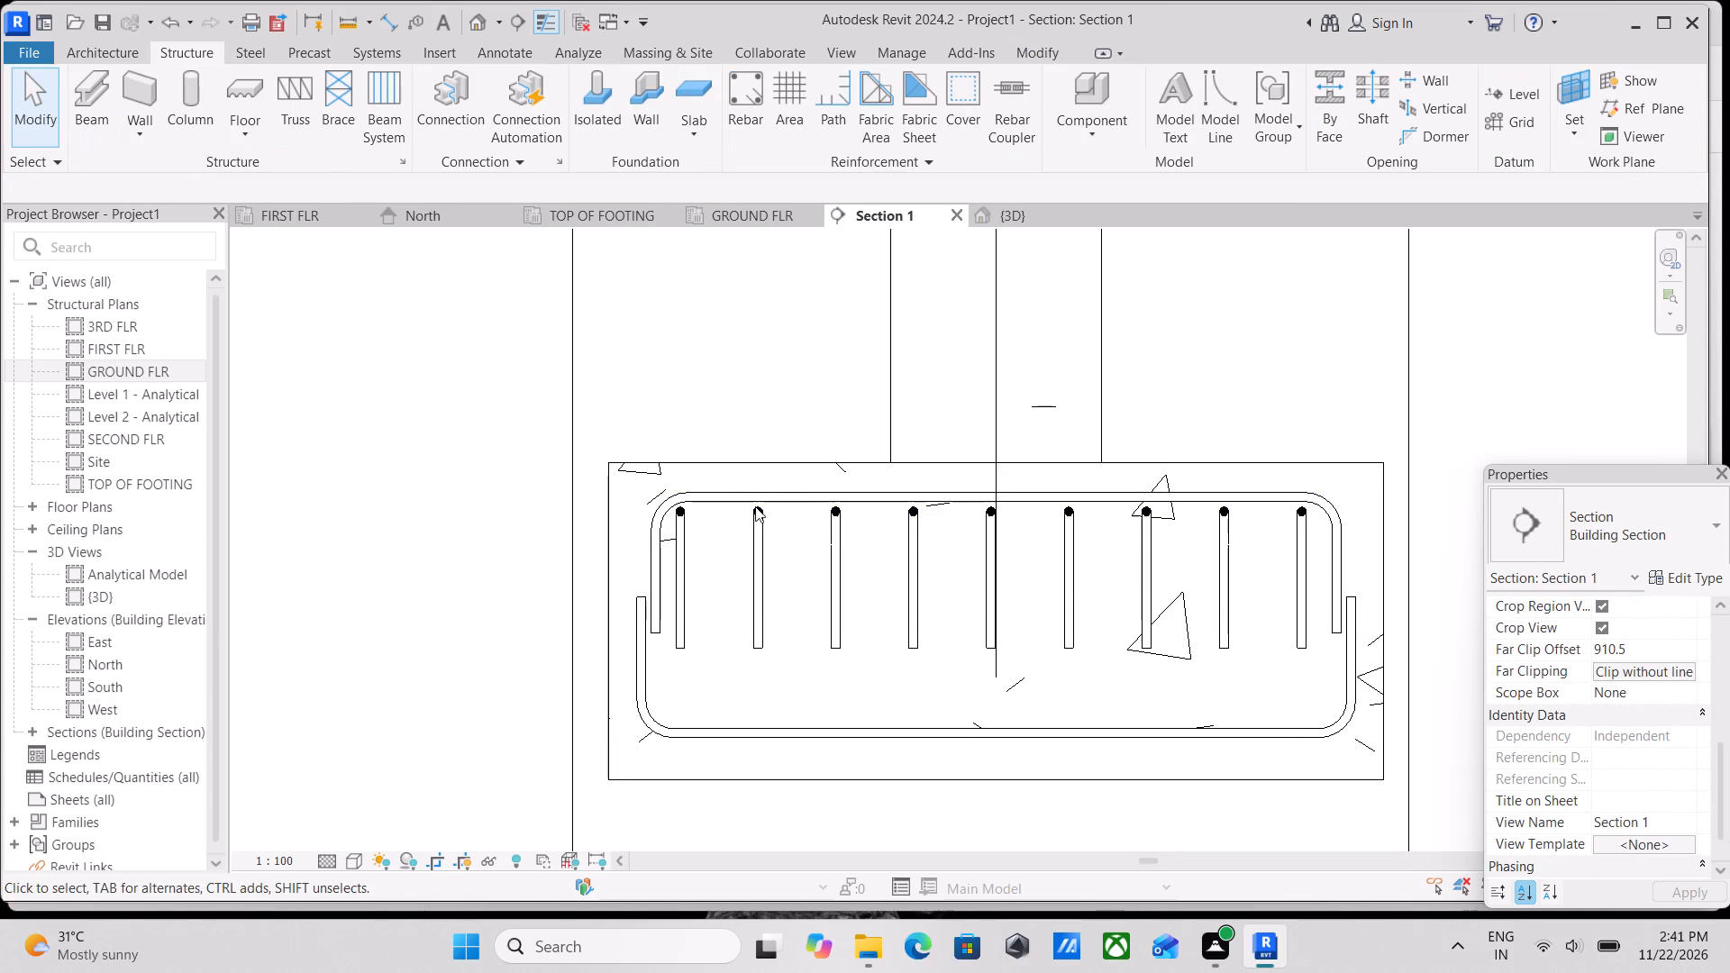
Place an M_02 13M rebar Perpendicular to Cover in the footing's lower-left corner, about 141 mm from its side and 363 mm below its top.
middle_drag(790, 431, 838, 459)
click(760, 87)
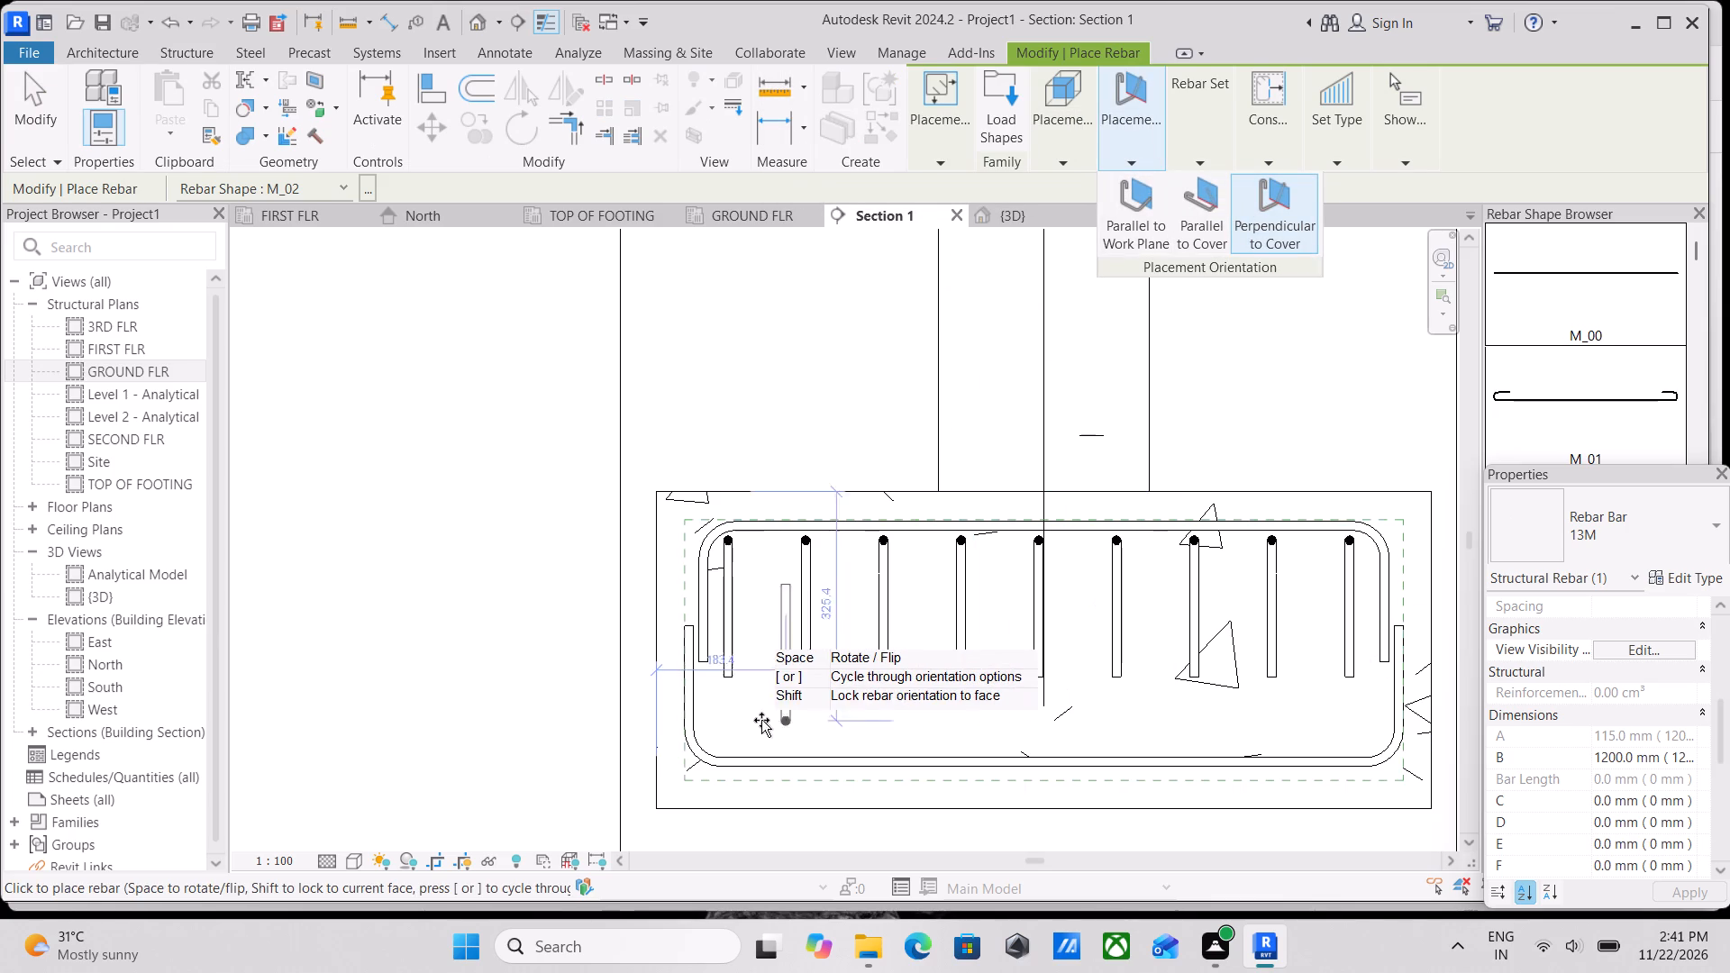
scroll(750, 739, up, 2)
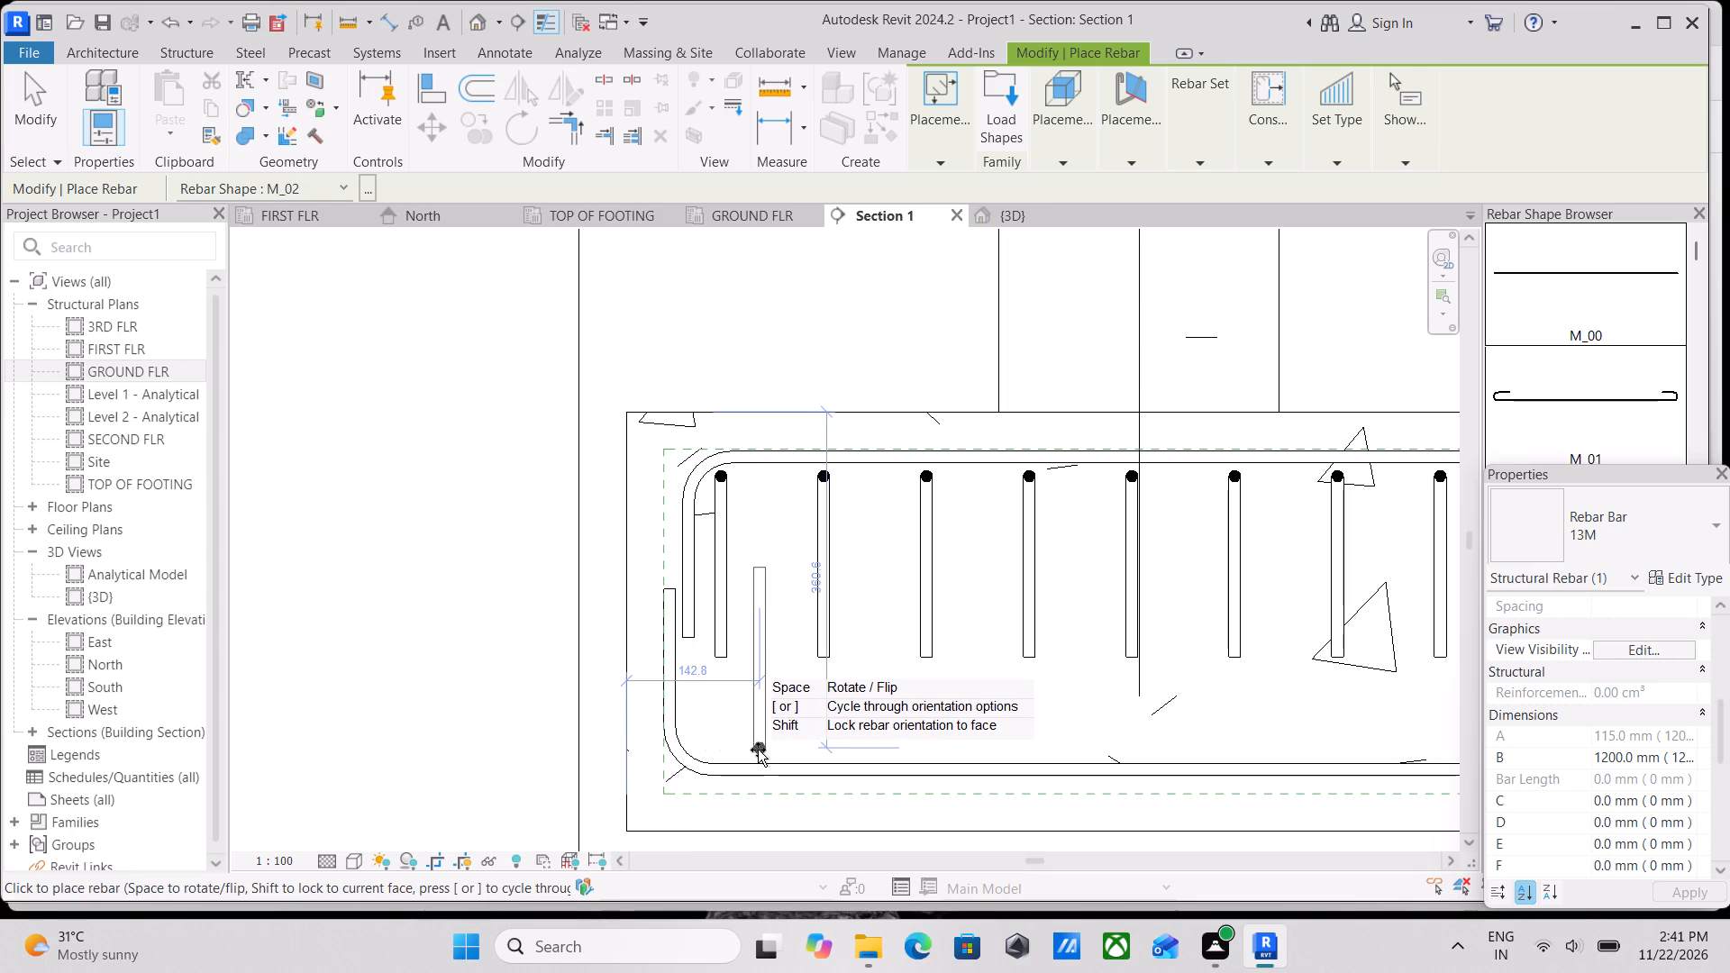
click(758, 750)
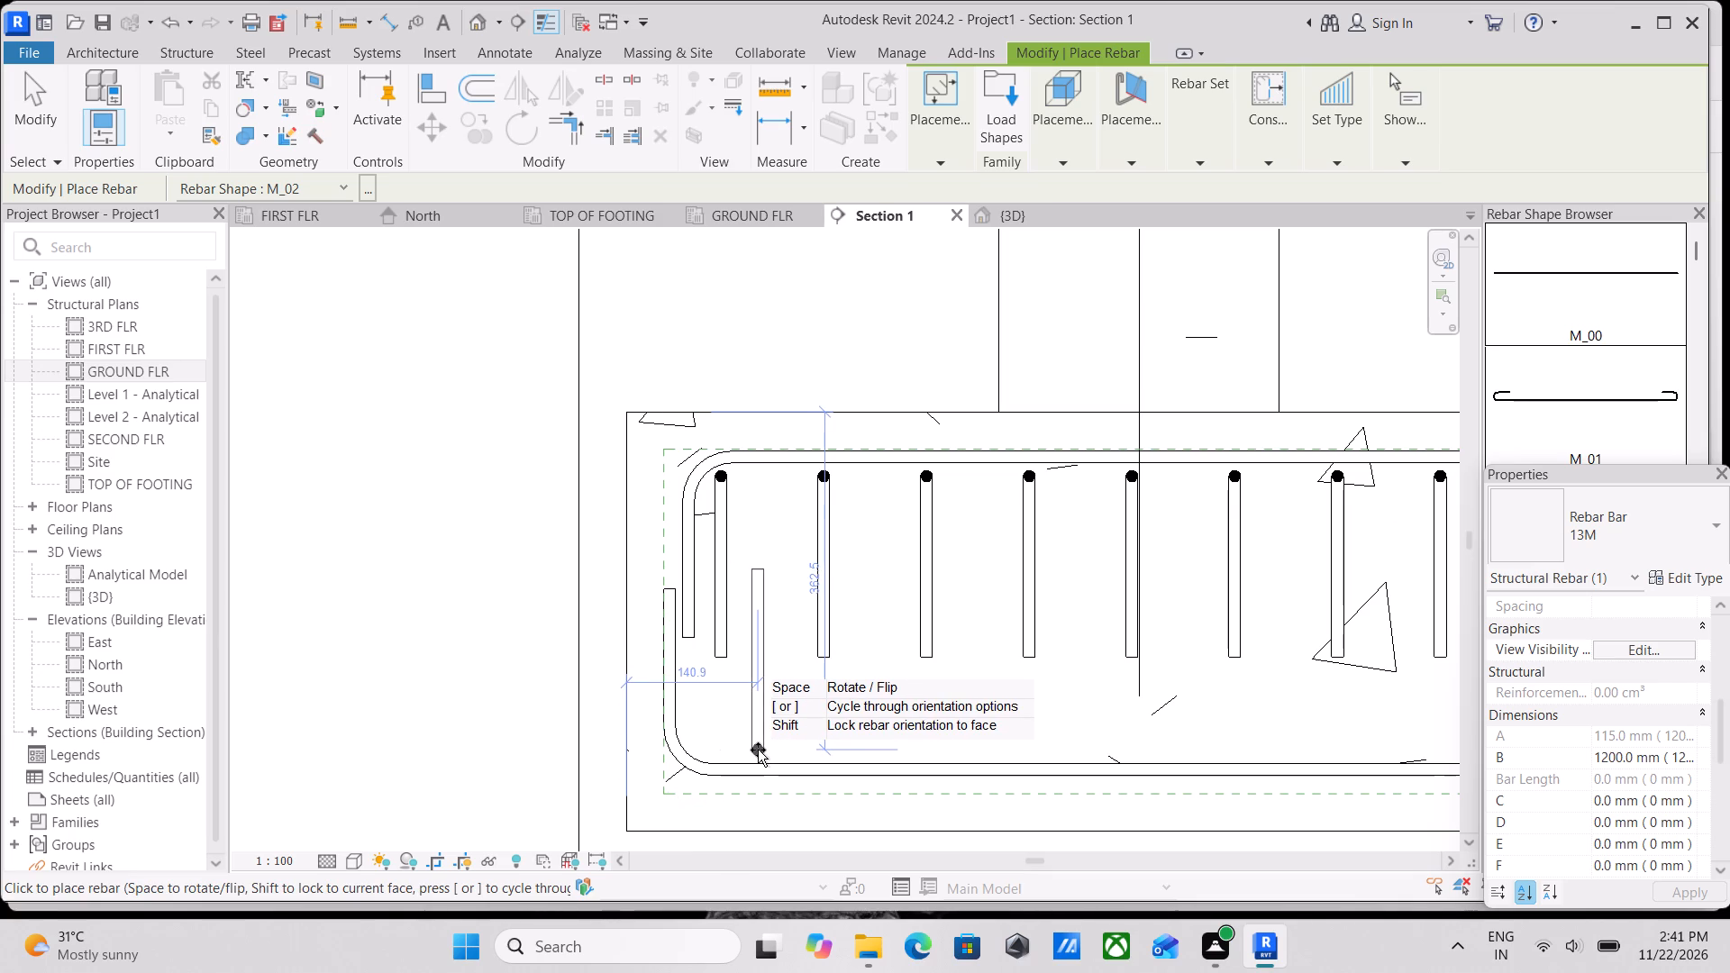
key(Escape)
key(Escape)
key(Escape)
key(Escape)
scroll(783, 644, up, 3)
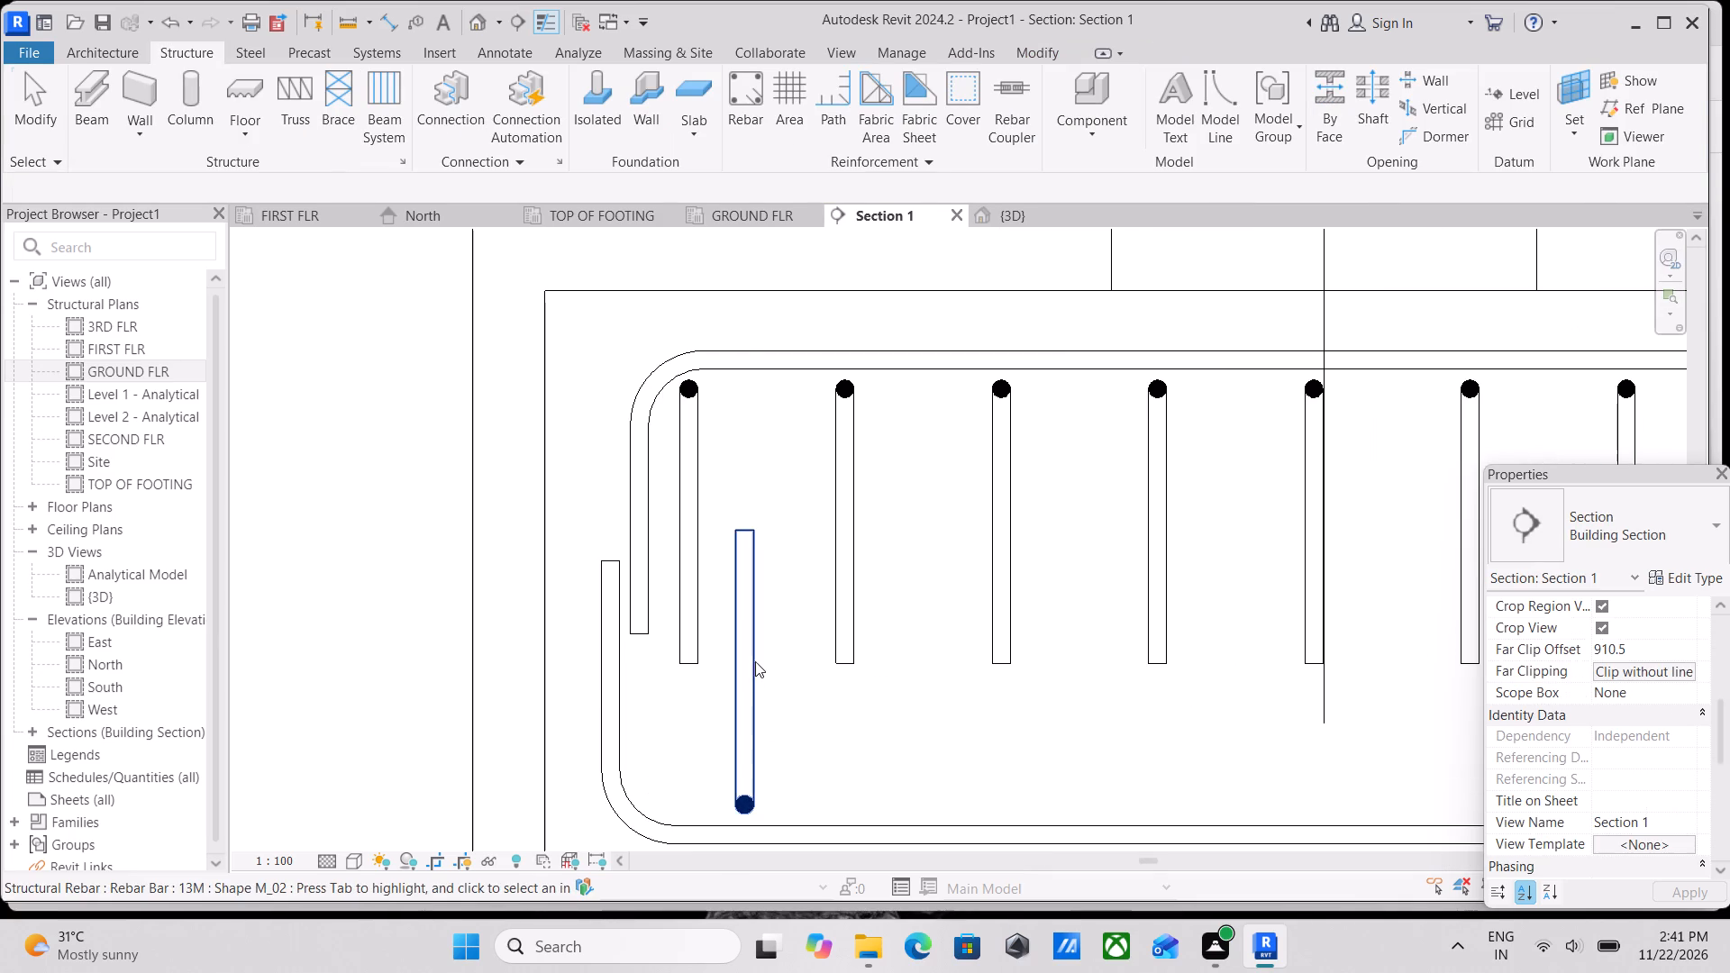
Set the new perpendicular bottom bar to show unobscured in the {3D} view.
click(752, 659)
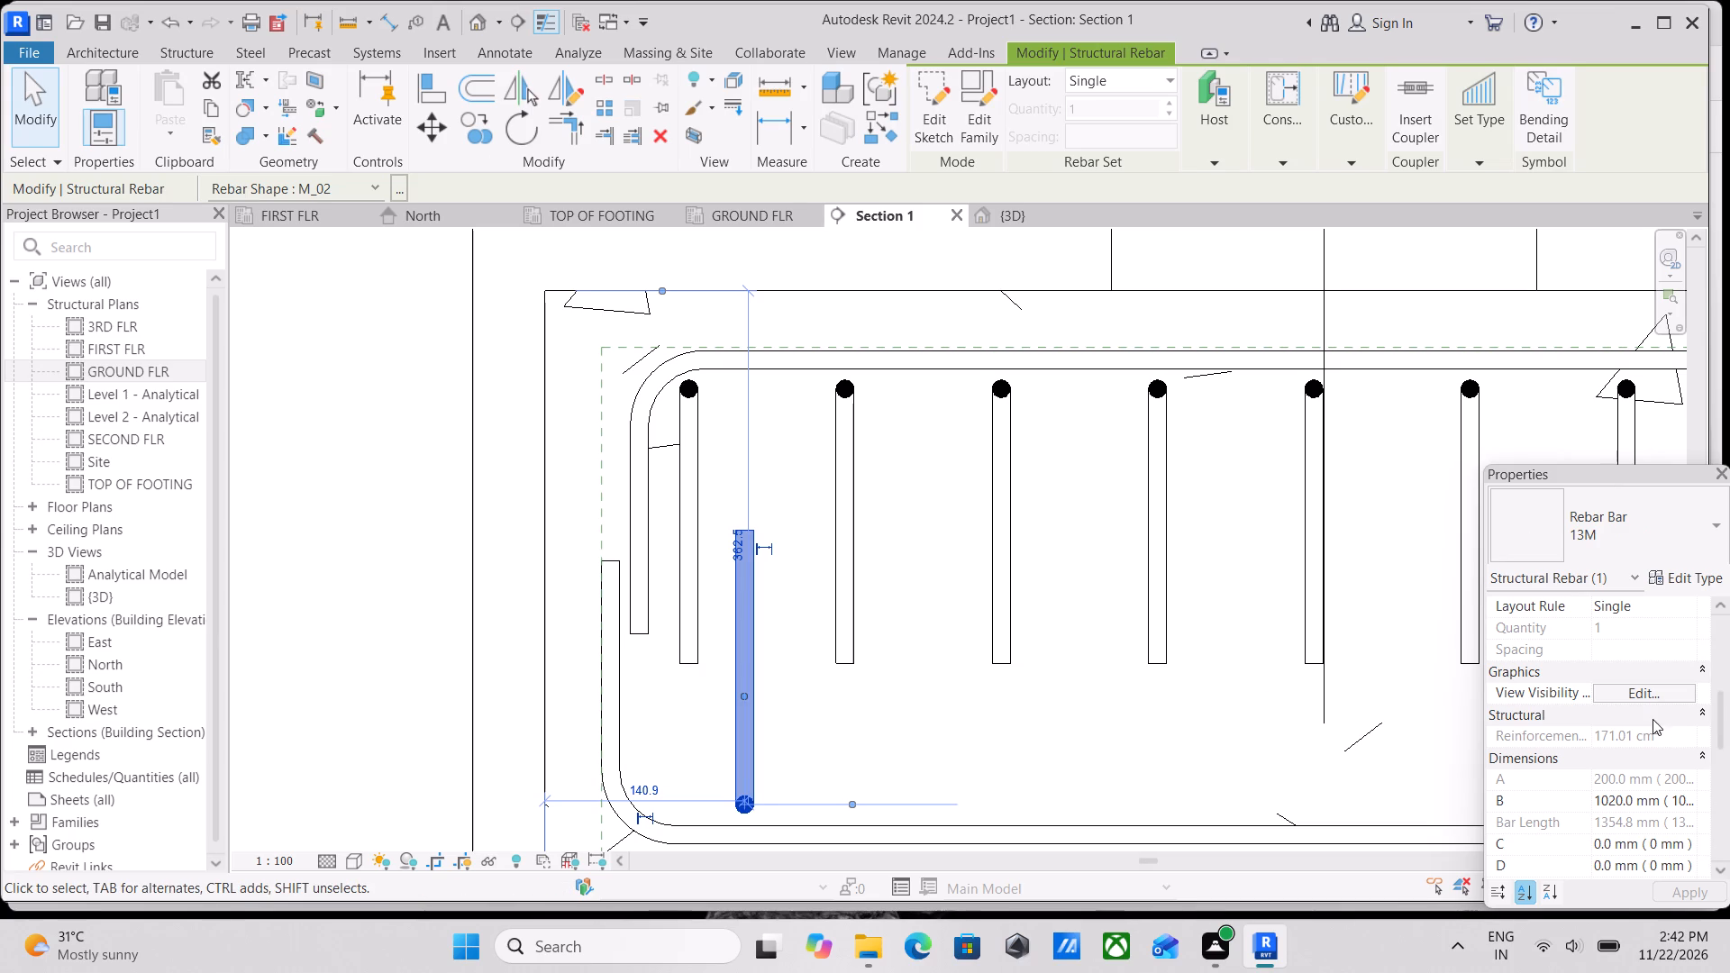
click(1653, 693)
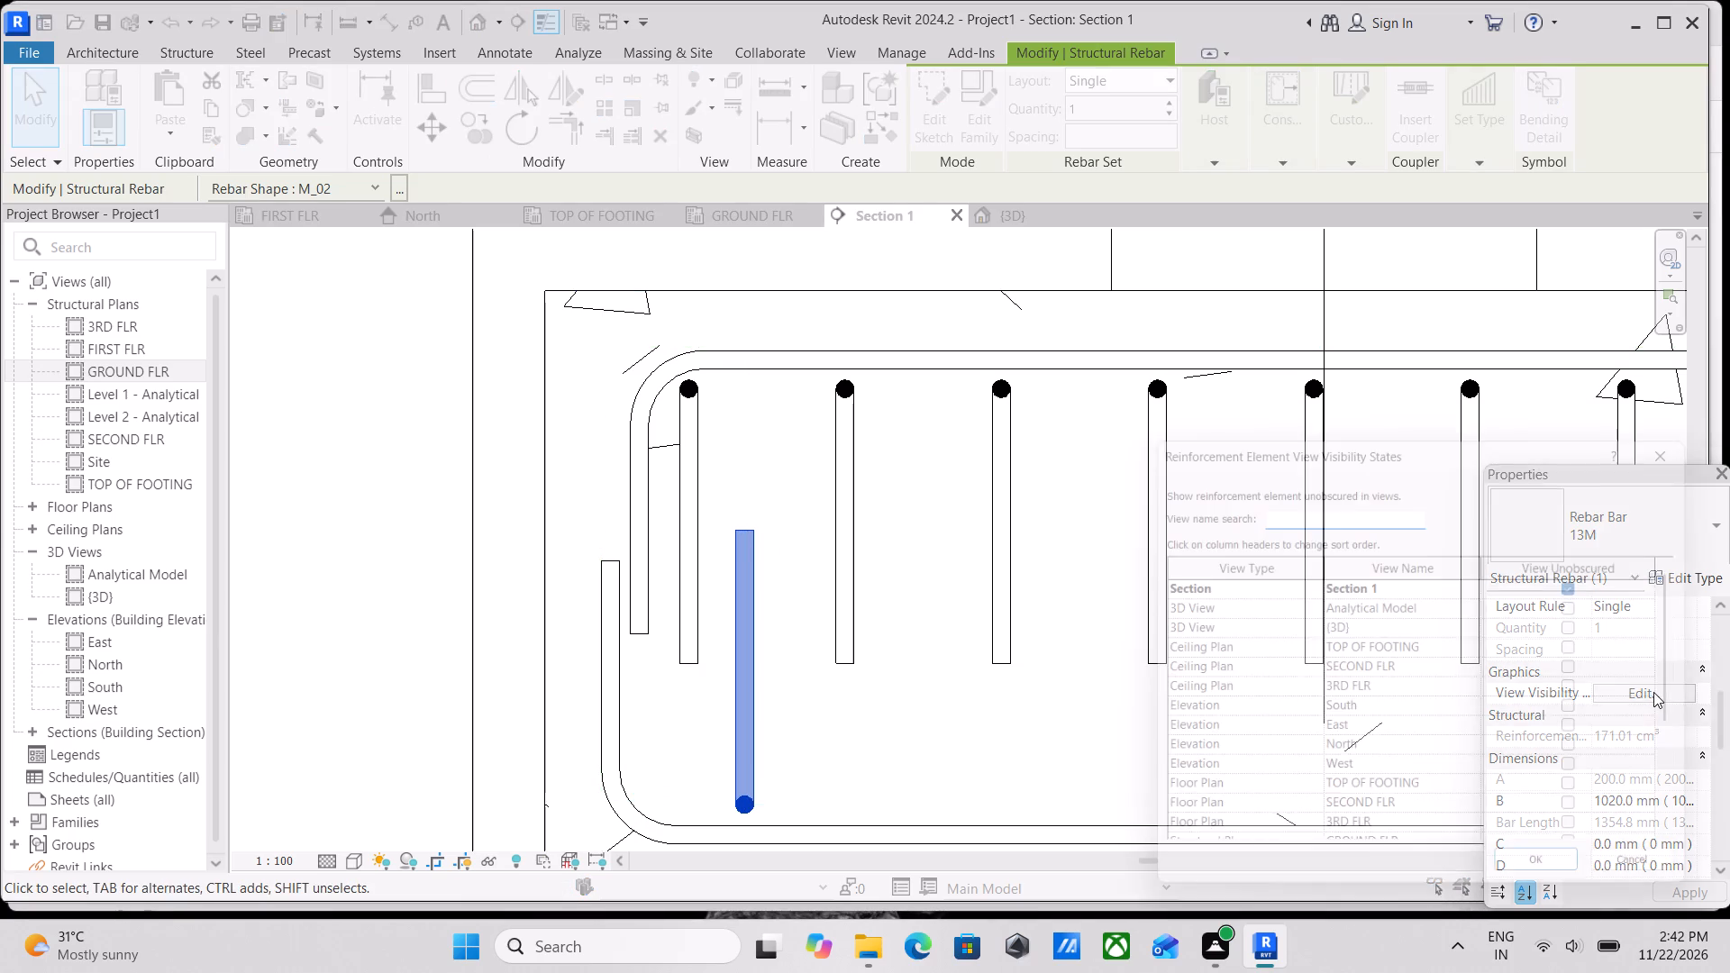
click(1594, 624)
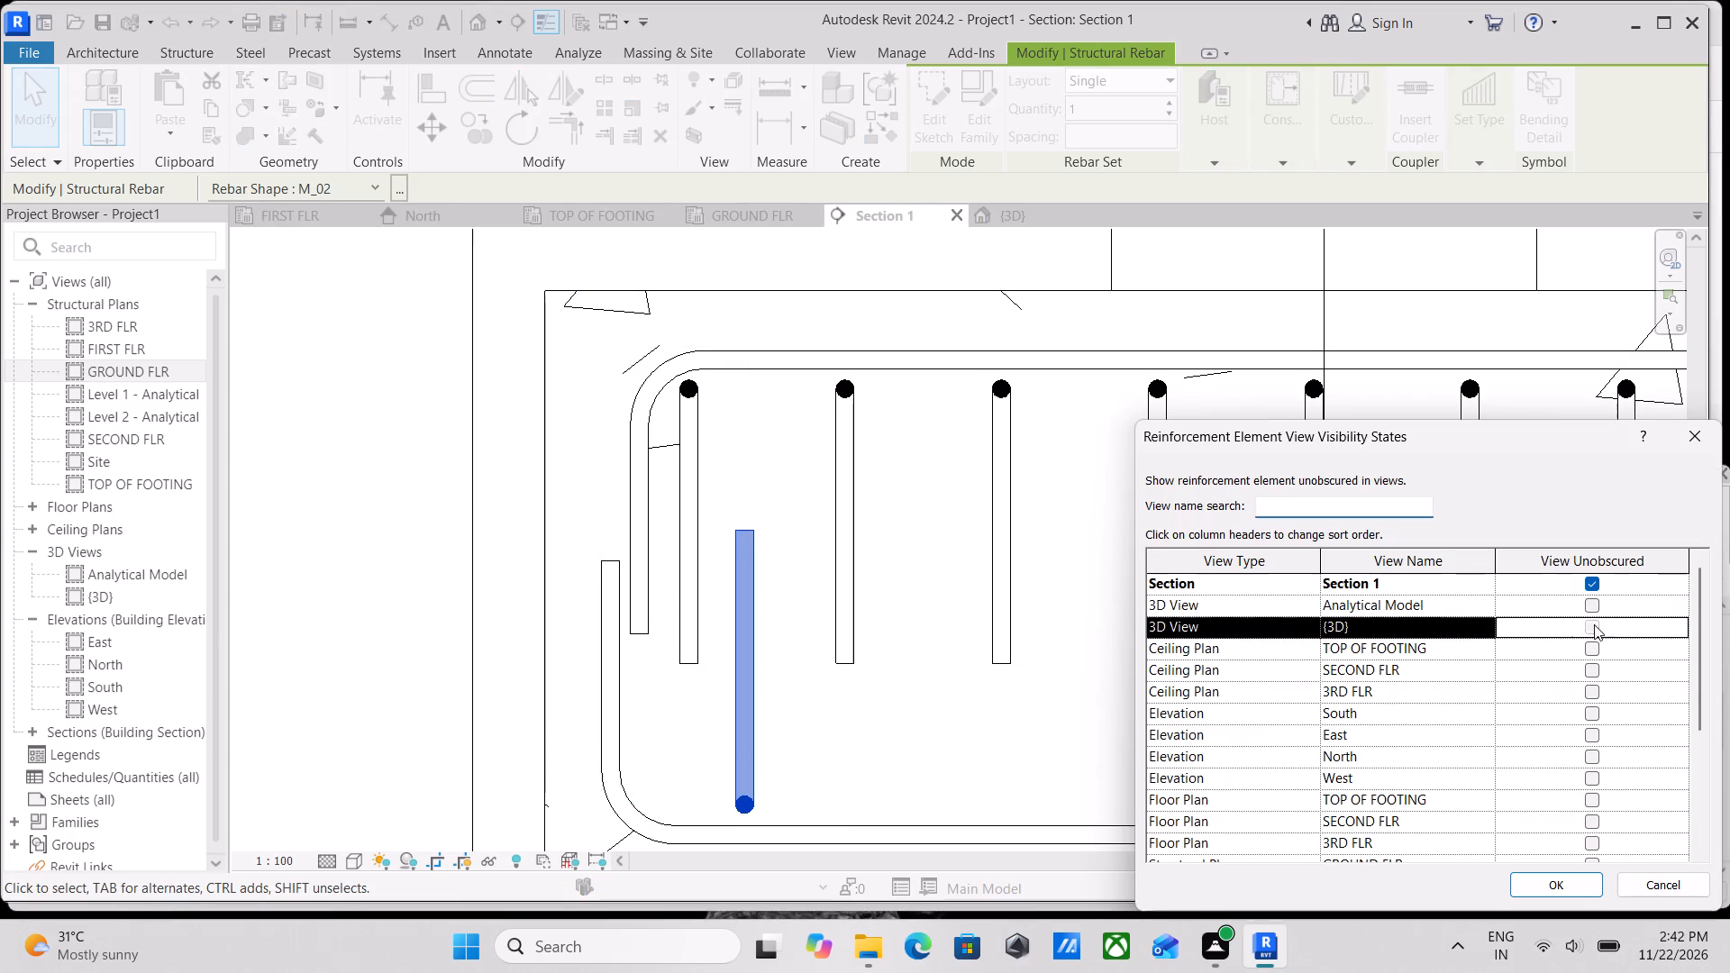
click(1557, 868)
click(1561, 882)
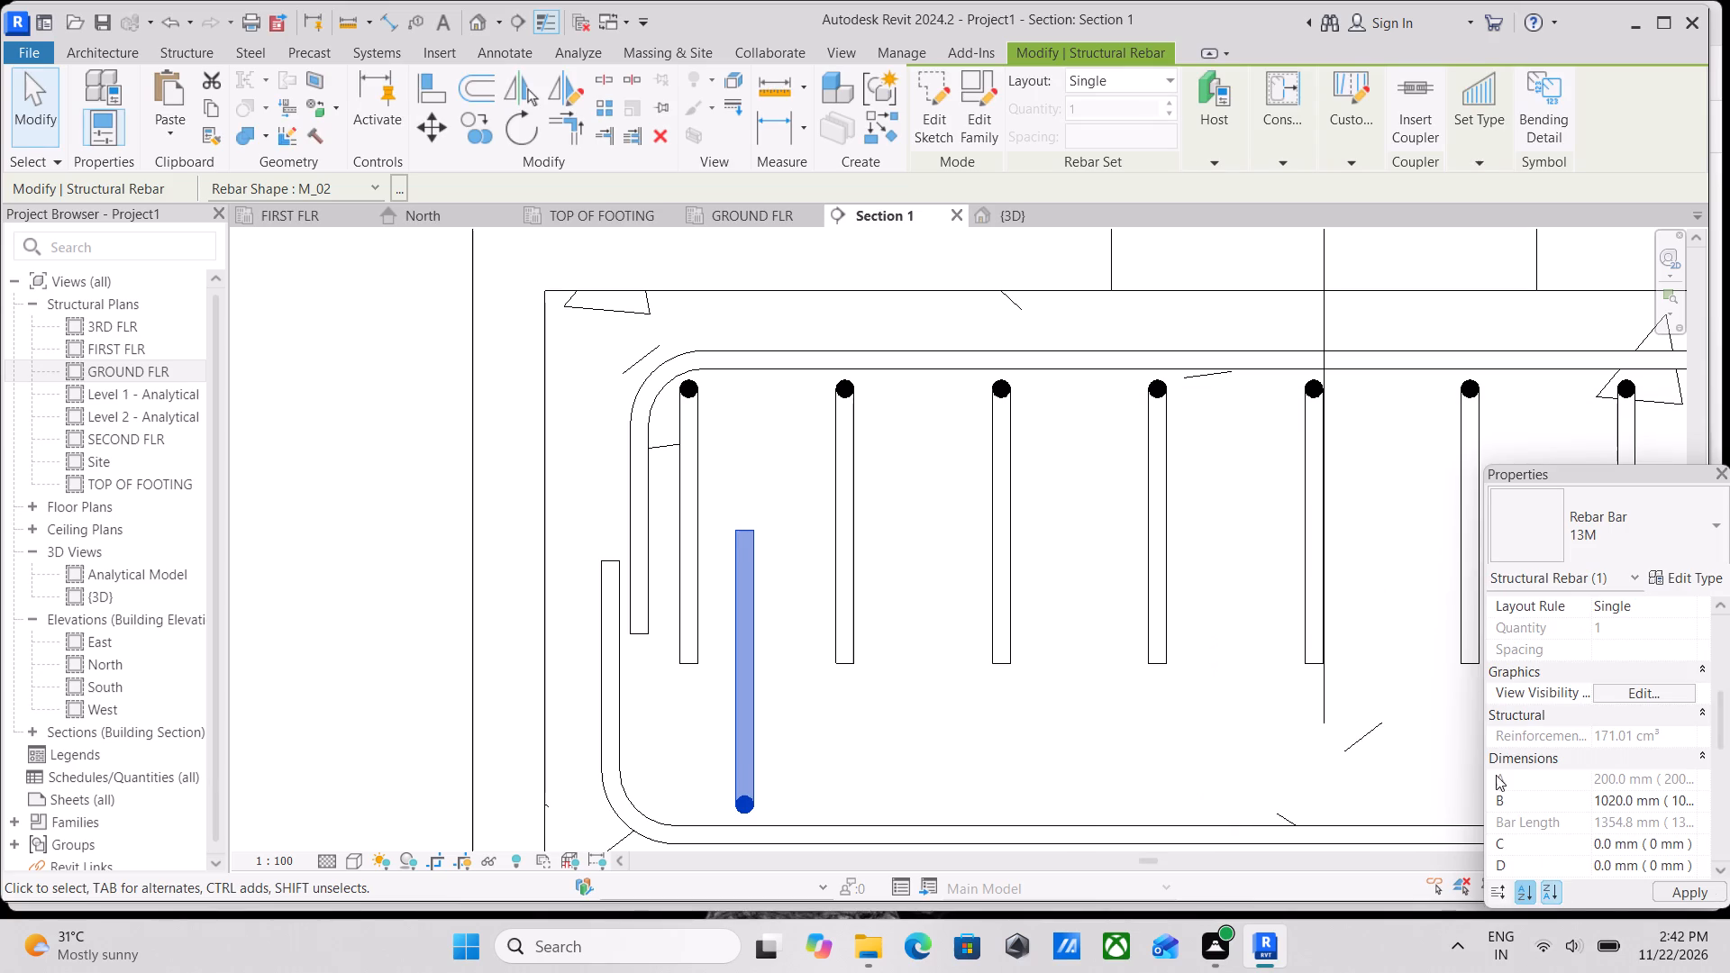
scroll(916, 610, down, 2)
key(Escape)
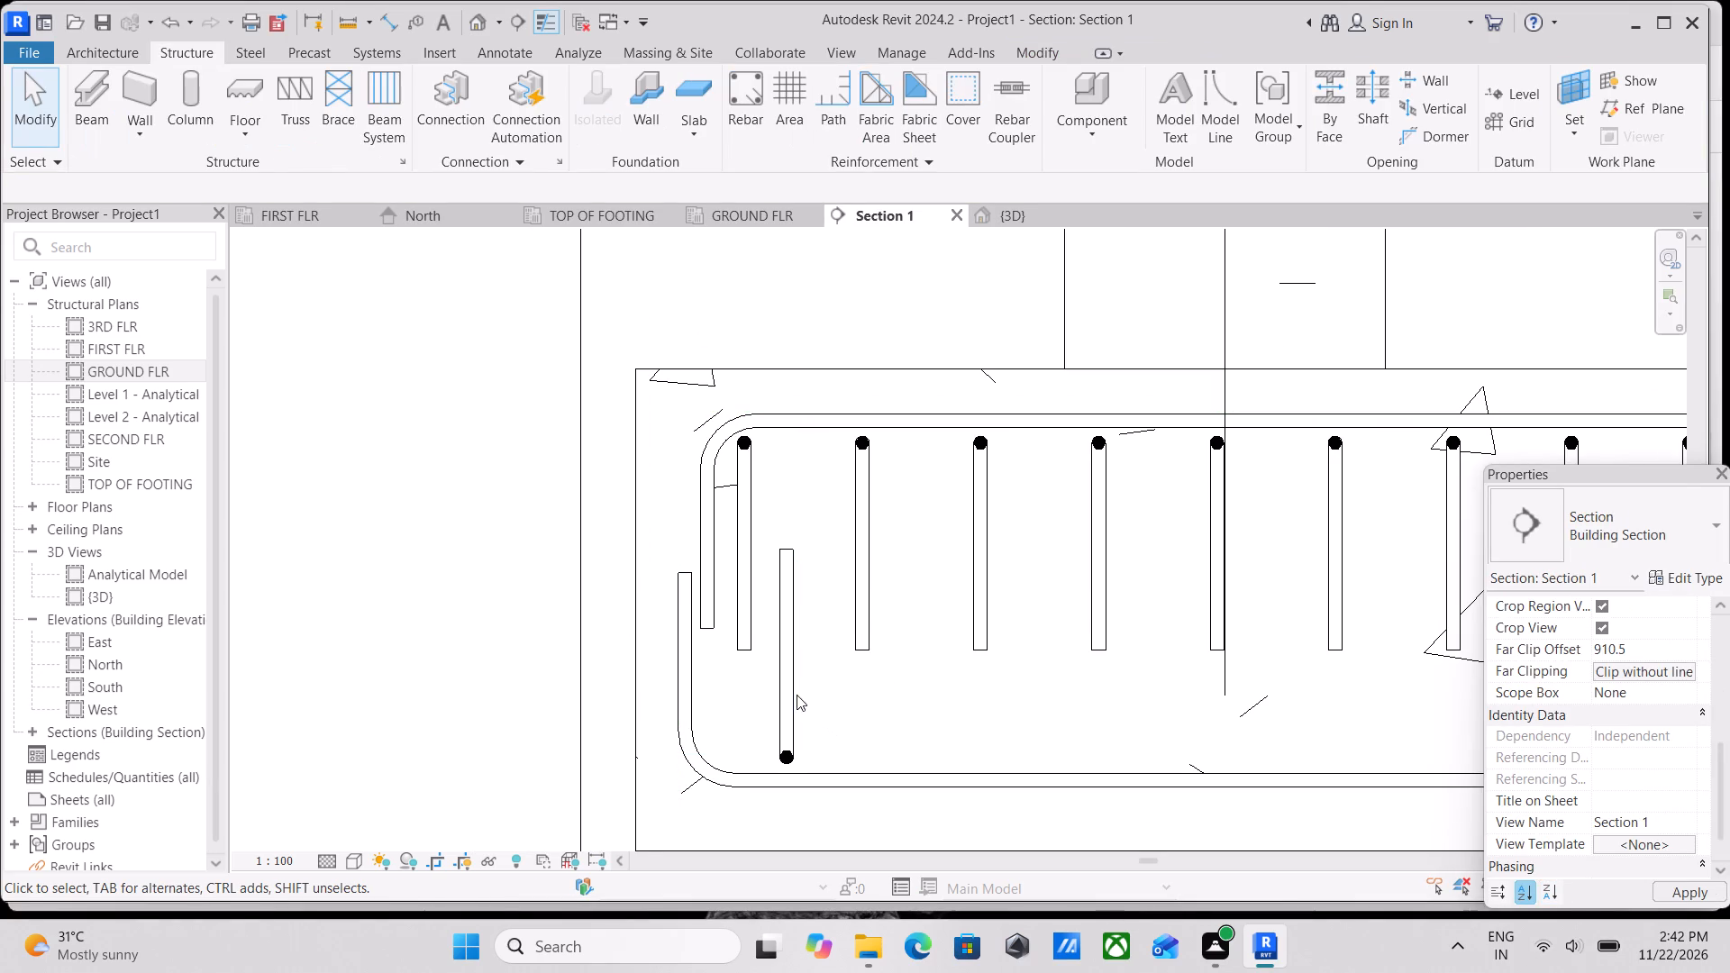
Nudge the perpendicular bottom bar down to about 378 mm below the footing's top, against the crossing bottom bar.
click(793, 692)
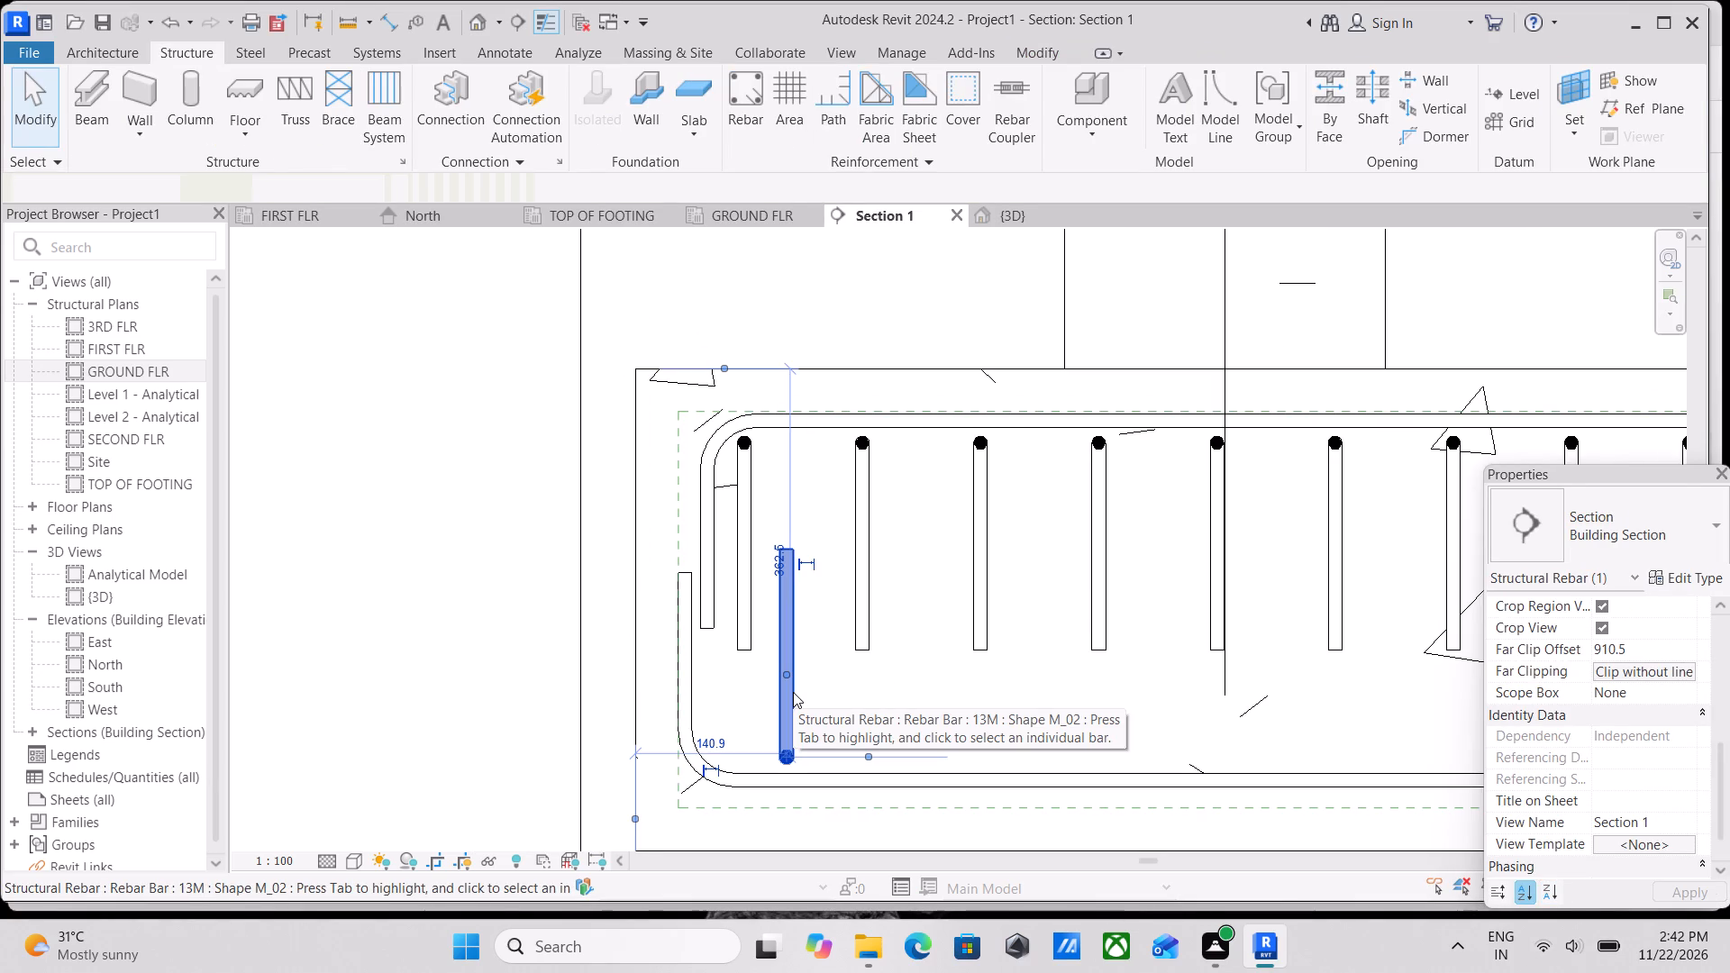
key(Down)
key(Down)
key(Down)
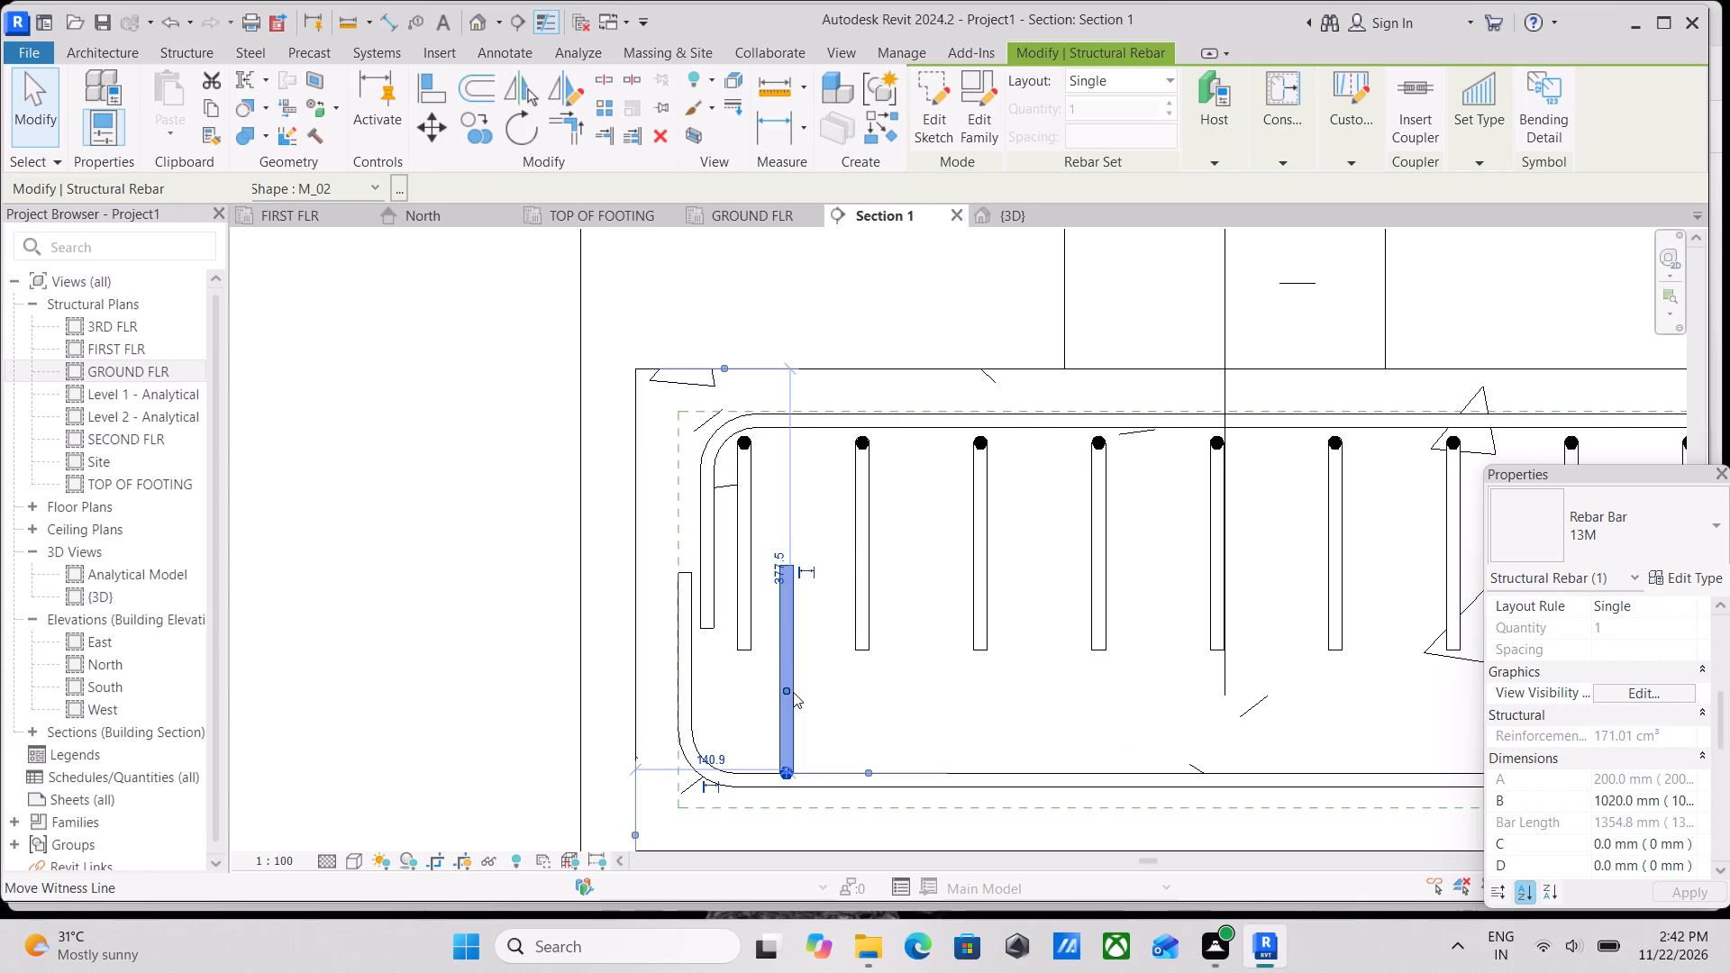
Nudge the perpendicular bottom bar to about 368 mm below the footing's top and 131 mm from its left side.
key(Up)
key(Up)
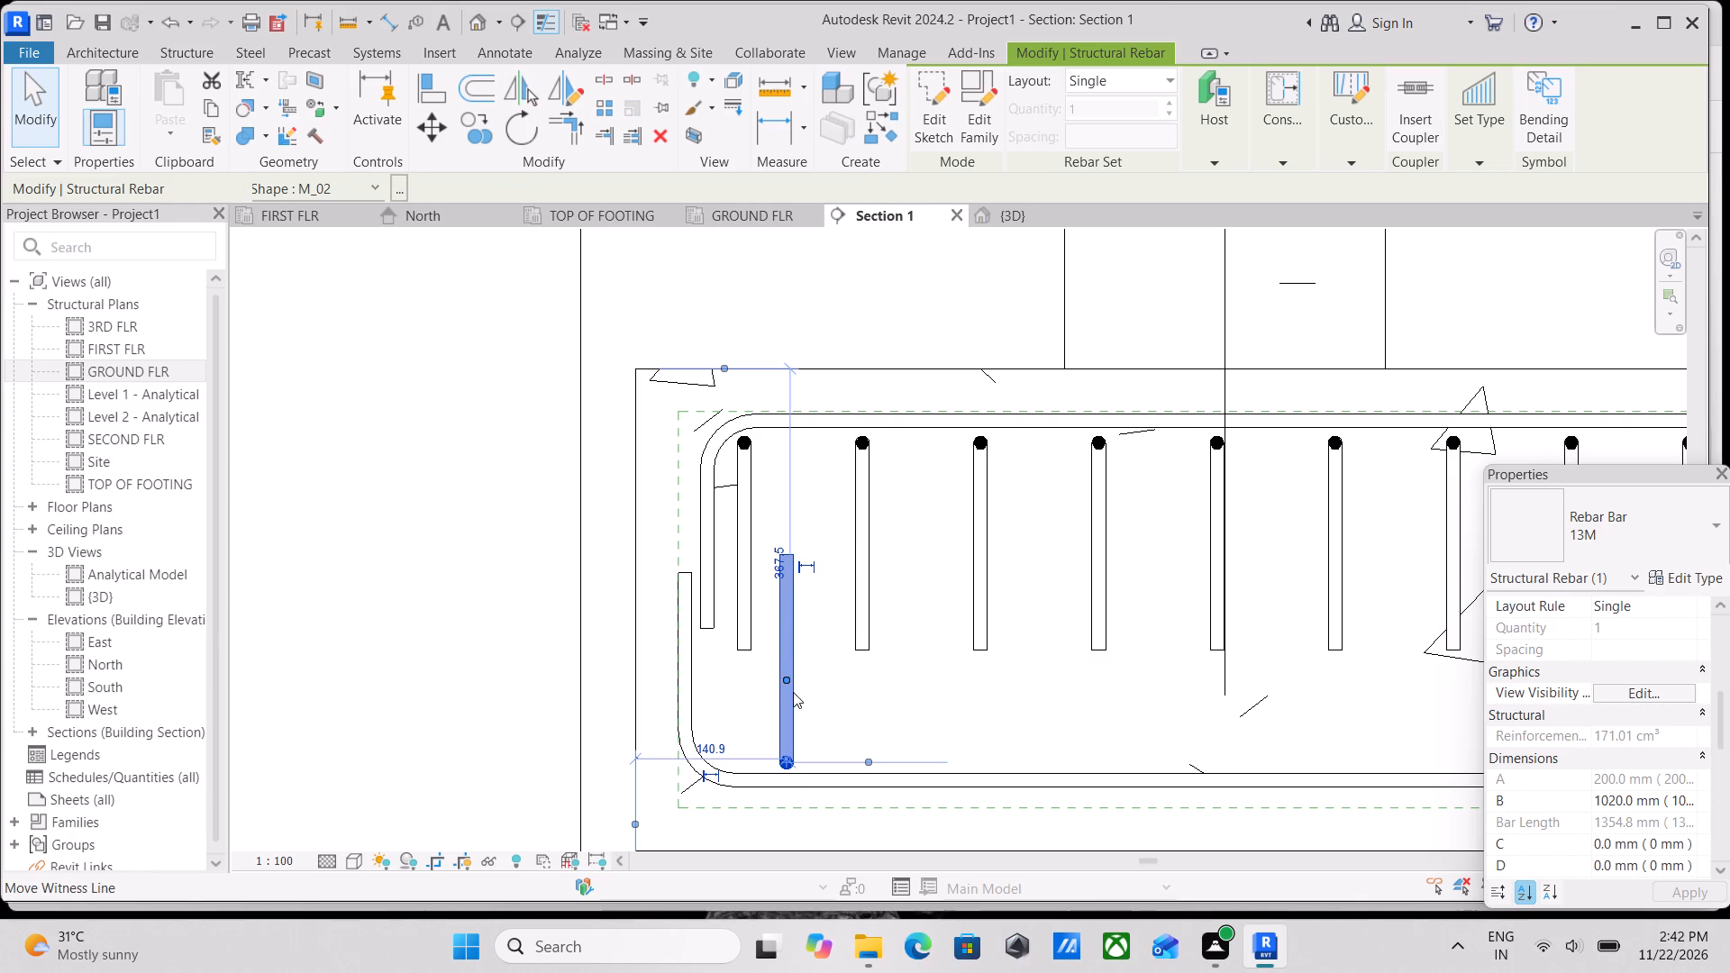
key(Left)
key(Left)
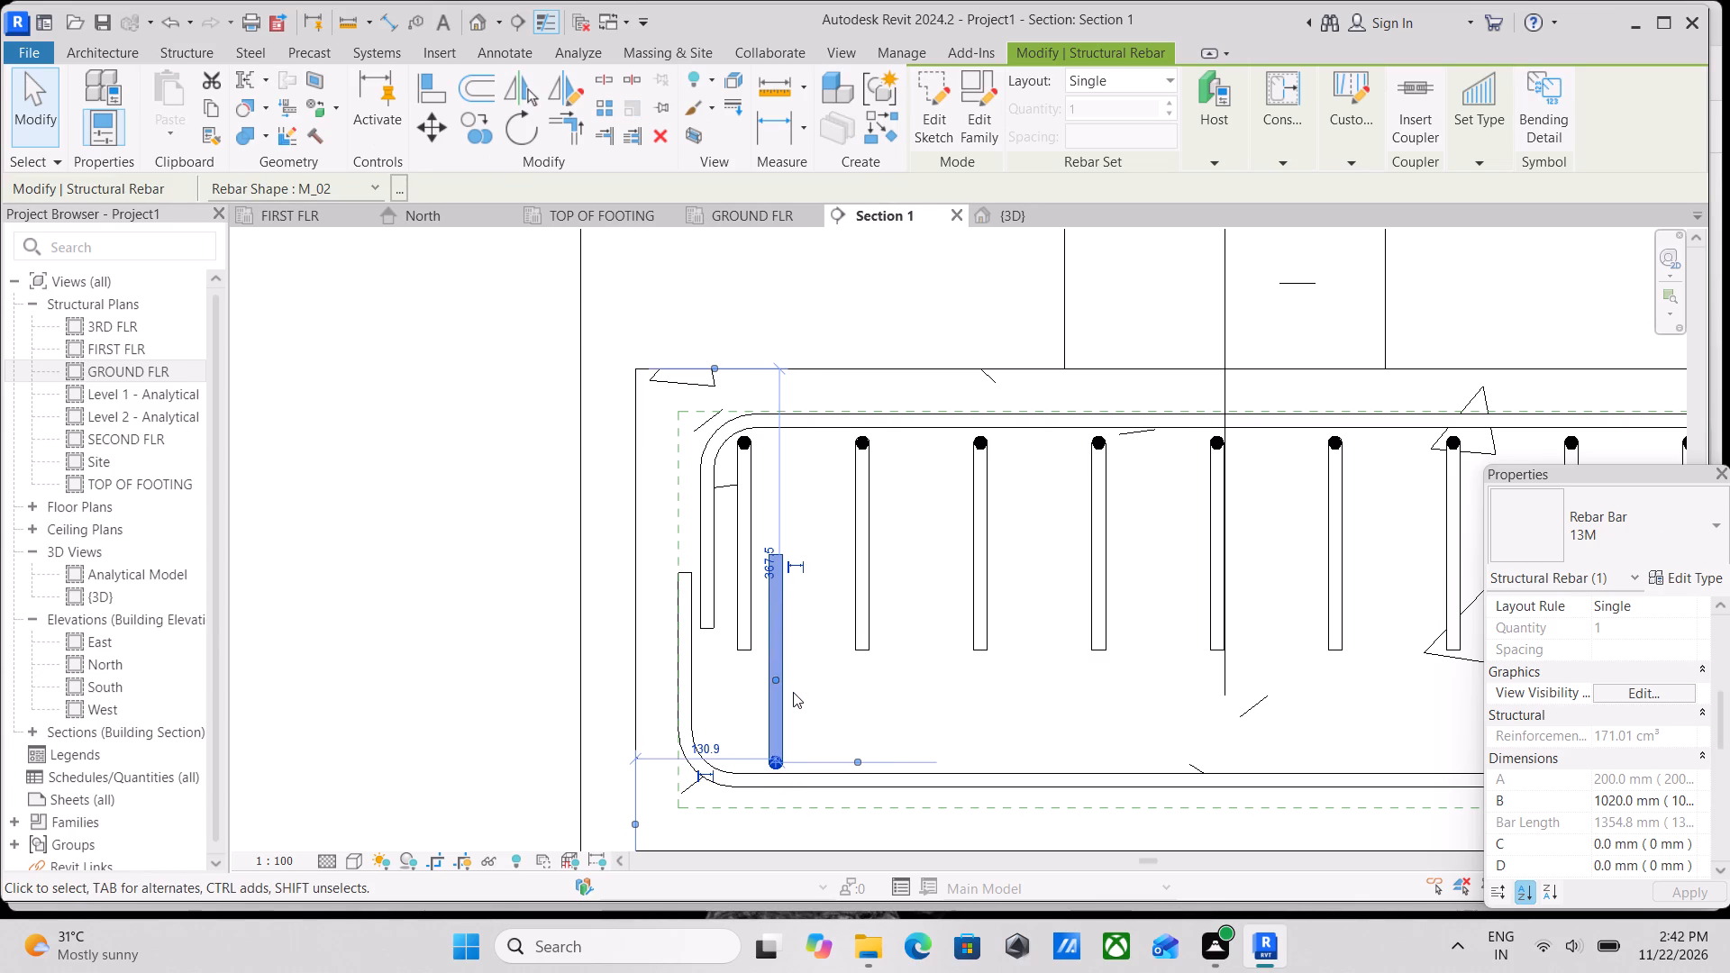
key(Escape)
key(Escape)
Lay out the perpendicular bottom bar as a rebar set with Maximum Spacing of 120 mm.
click(773, 619)
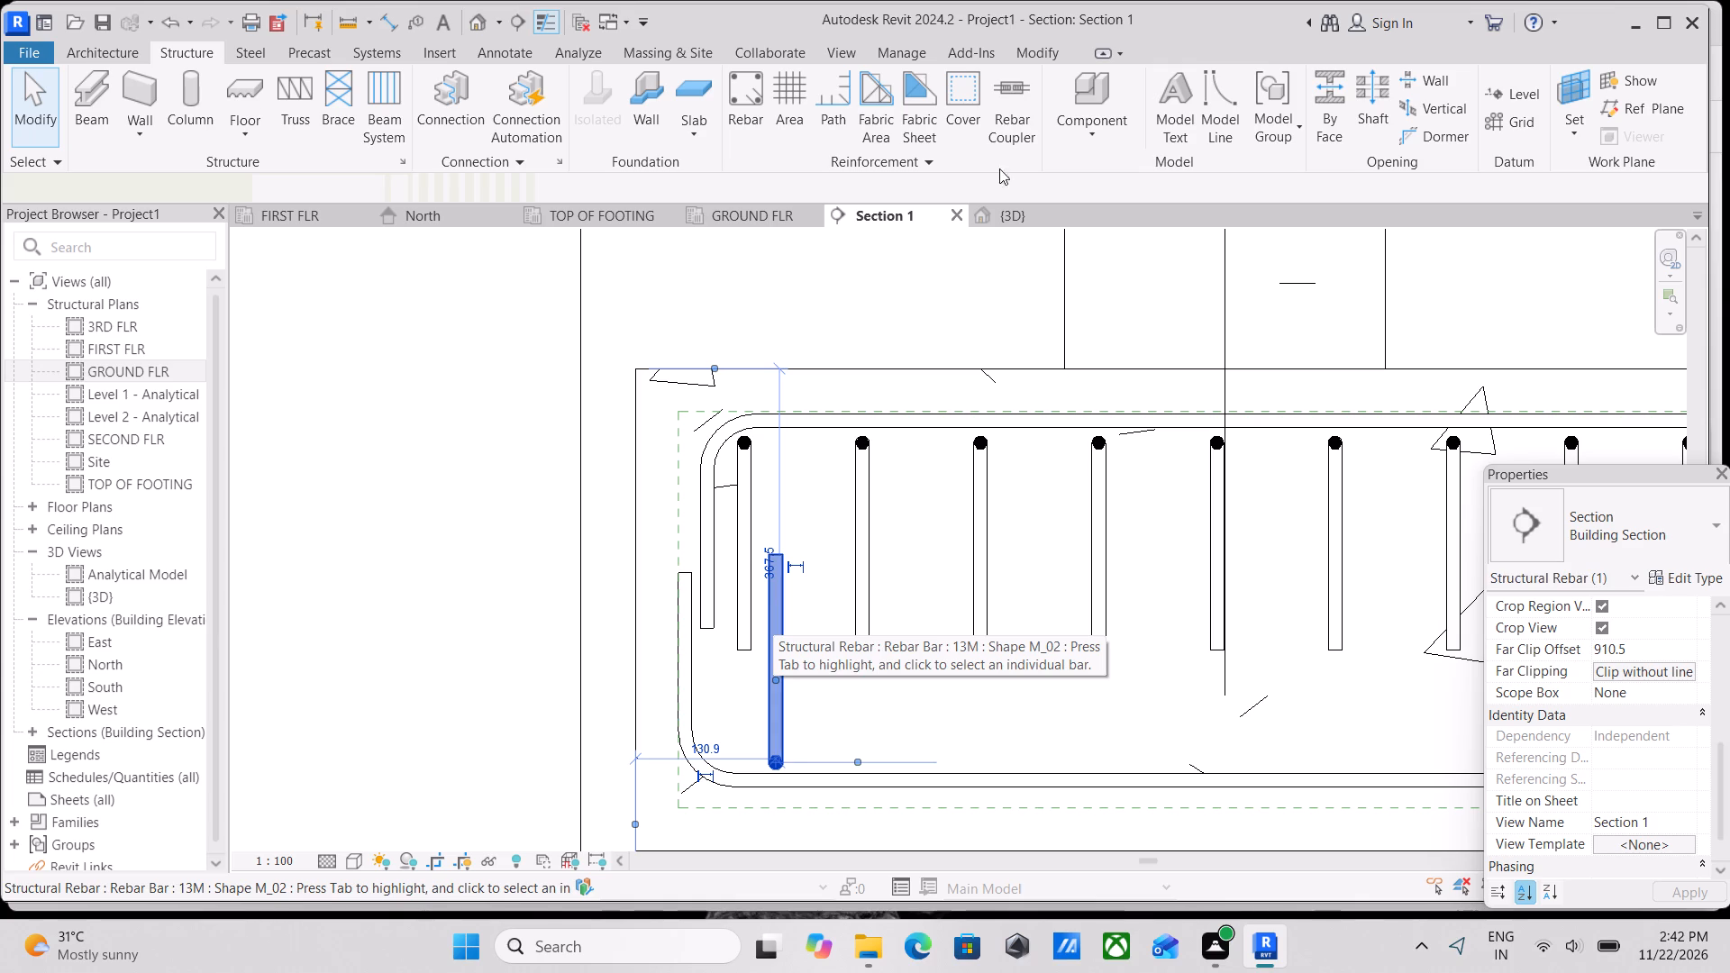
click(1139, 70)
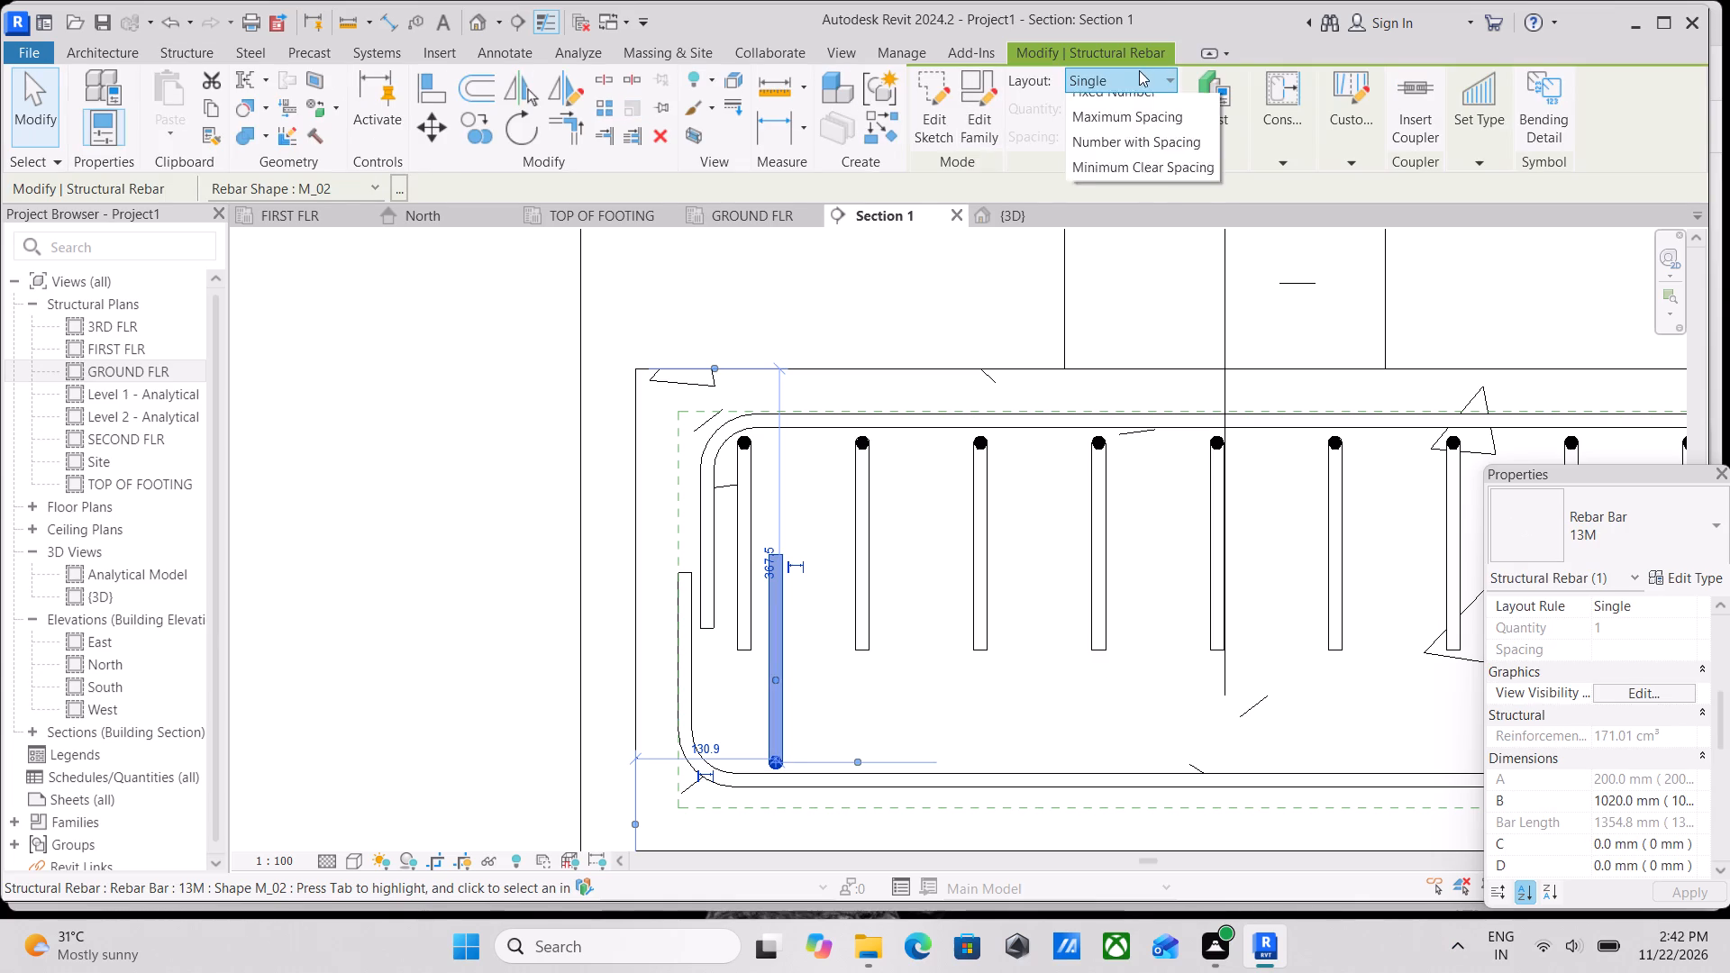
click(1161, 158)
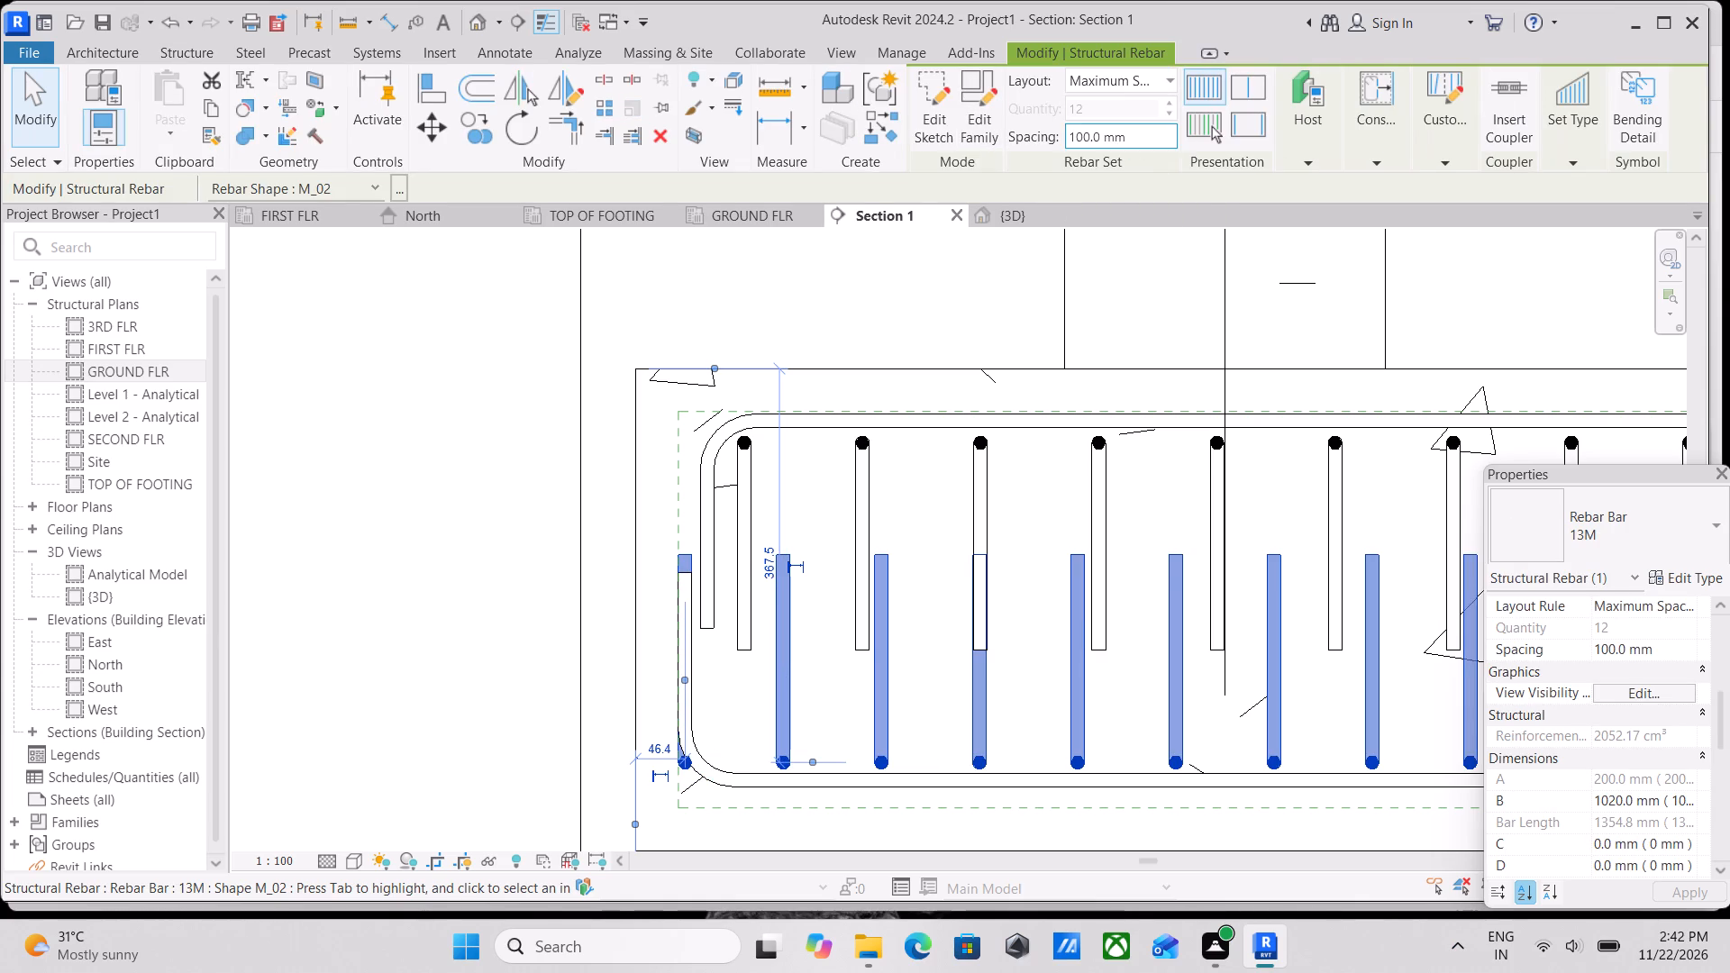
drag(1135, 141, 972, 155)
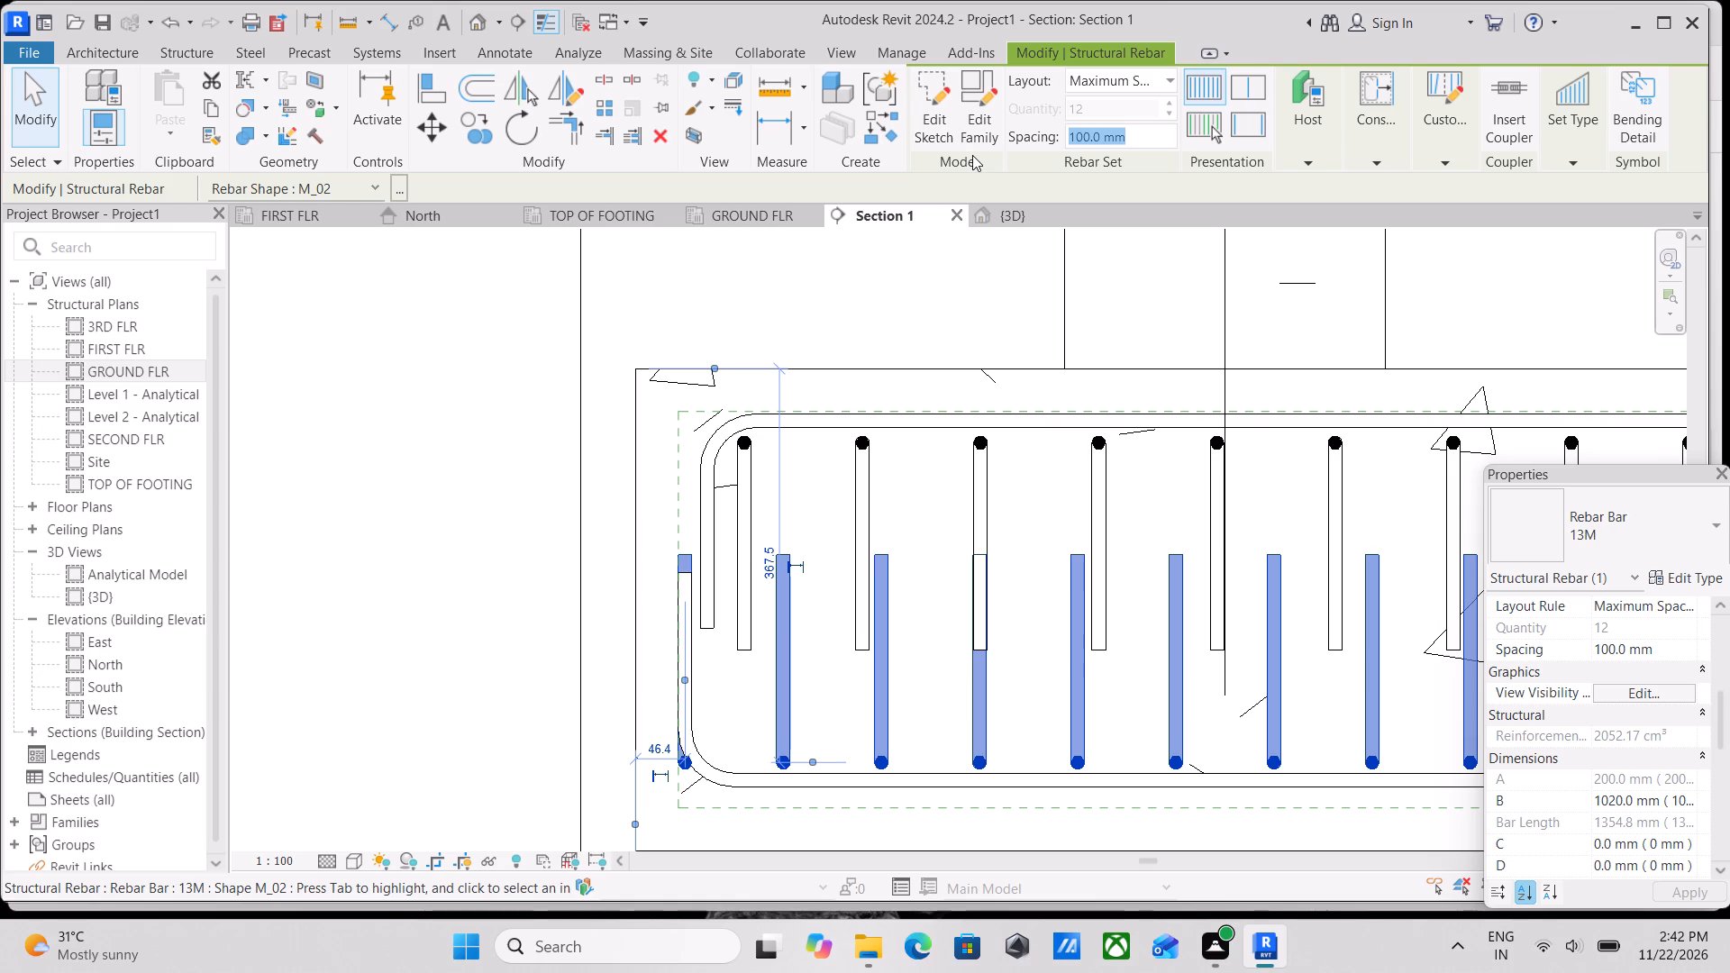
text(120MM)
key(Return)
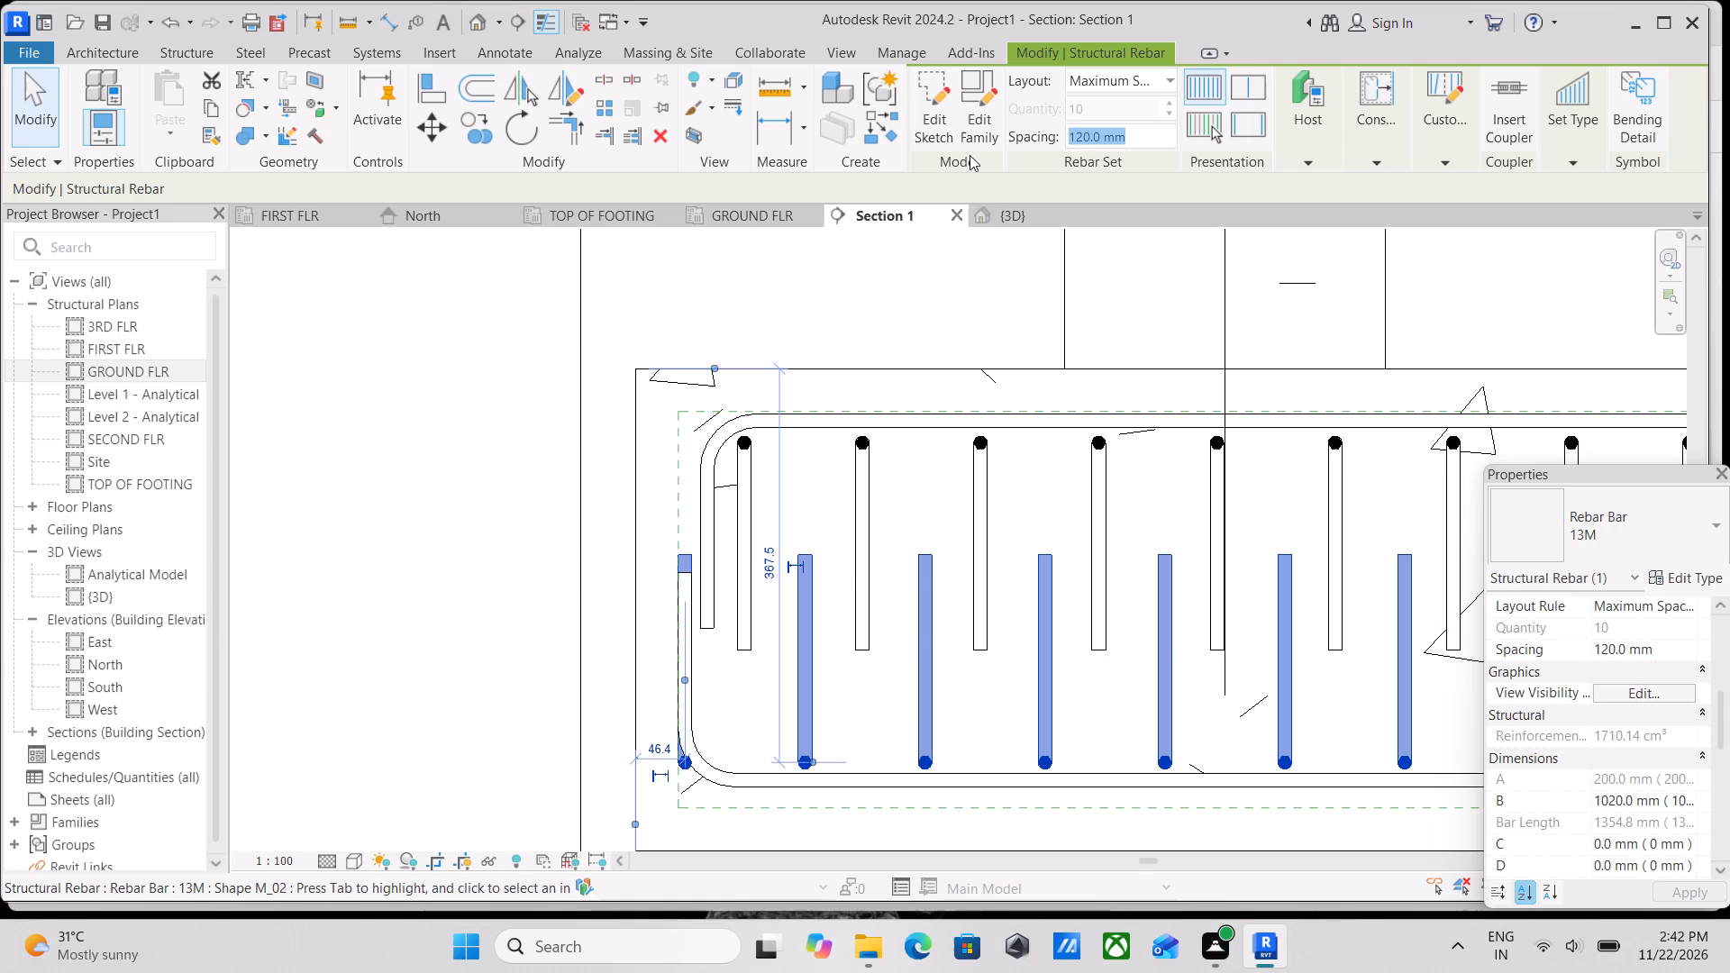
Pull the right end of the perpendicular bottom set inward, inside the bend of the crossing bottom bar.
scroll(1256, 634, down, 2)
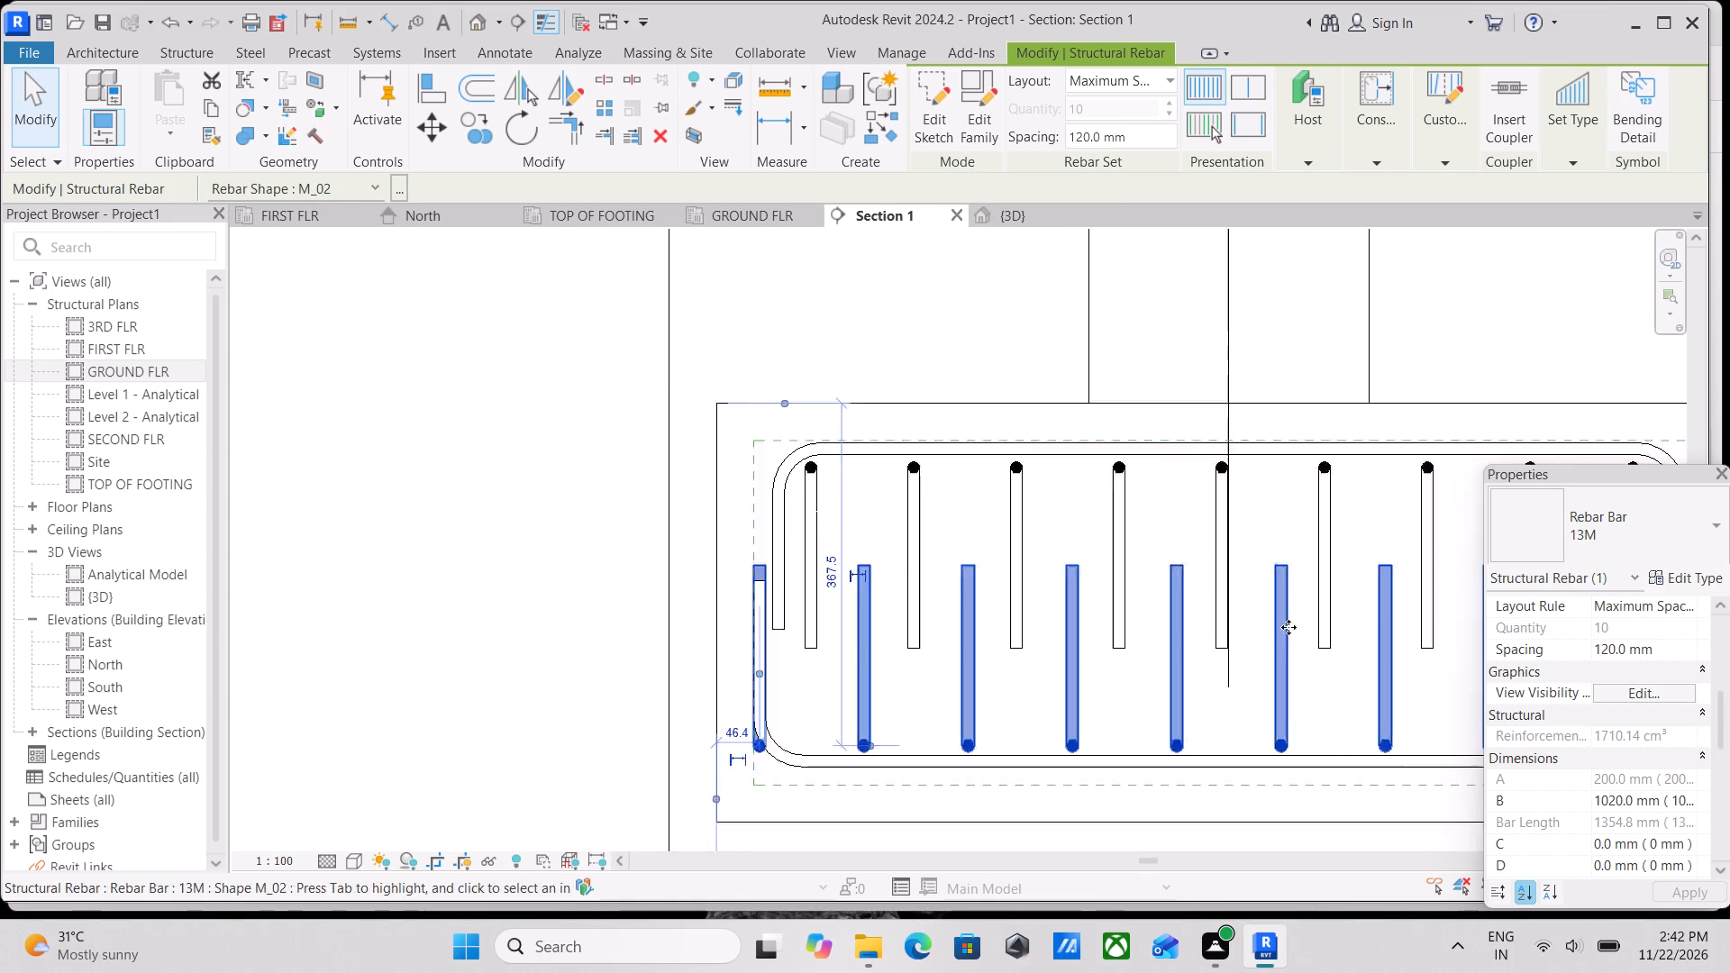
scroll(1288, 627, down, 2)
middle_drag(1301, 623, 851, 612)
scroll(1161, 661, up, 4)
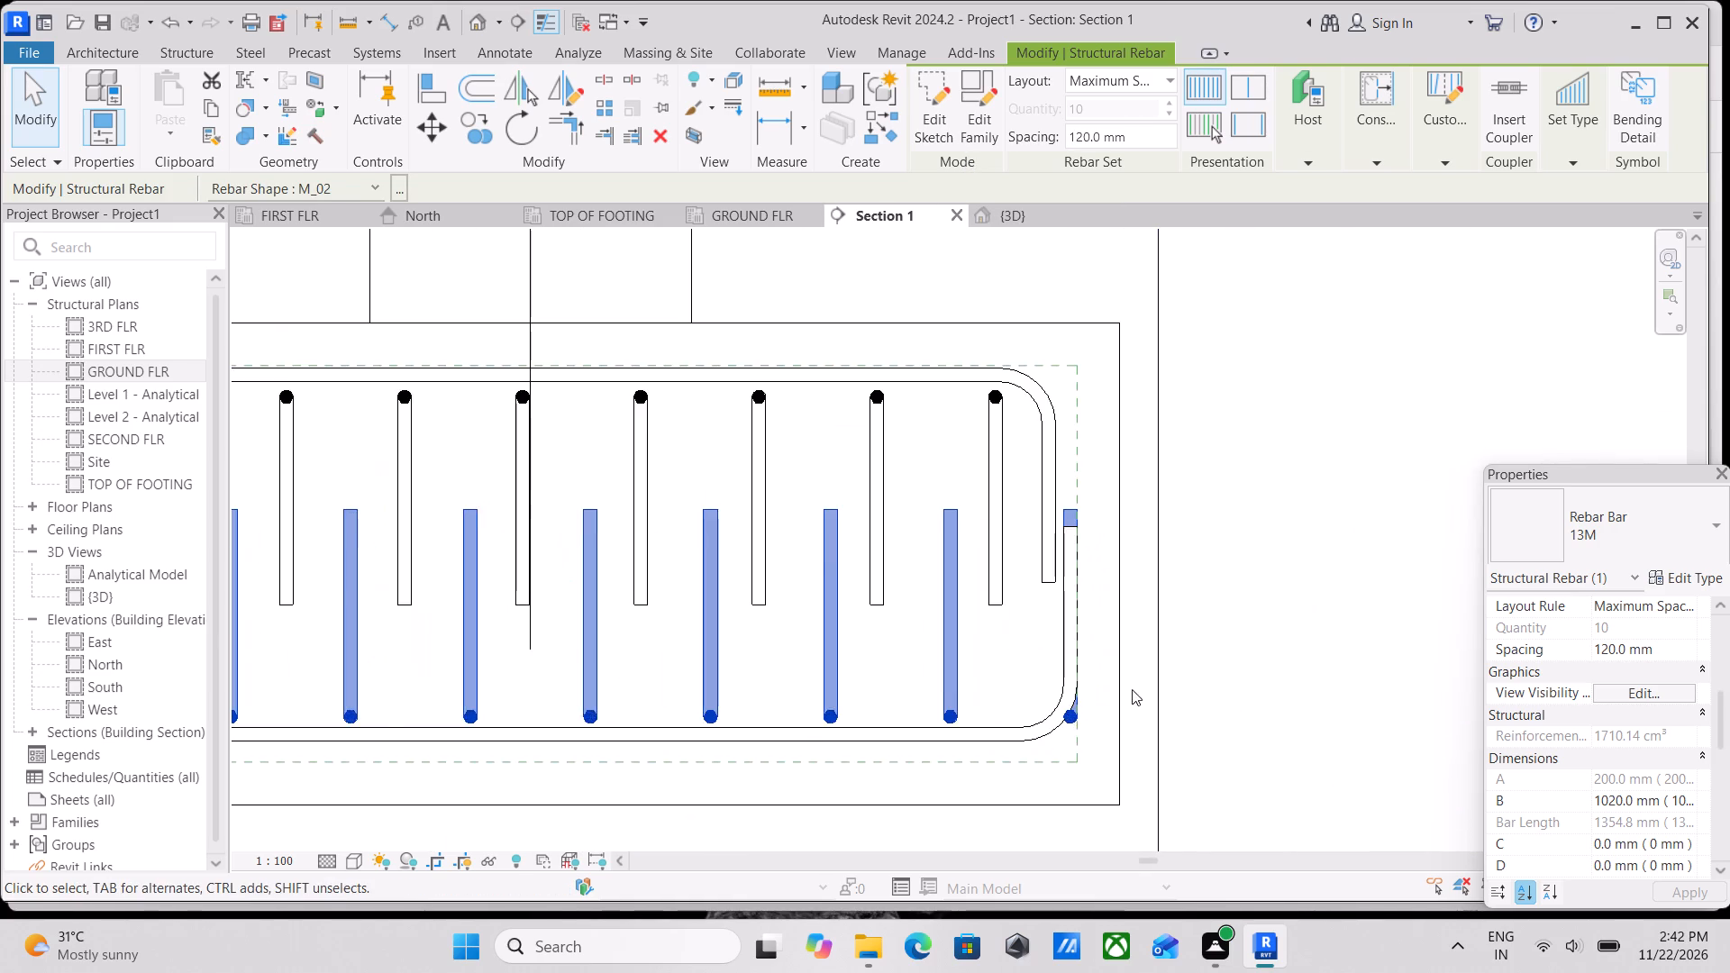
scroll(1132, 689, up, 1)
middle_drag(1031, 580, 1350, 639)
key(Escape)
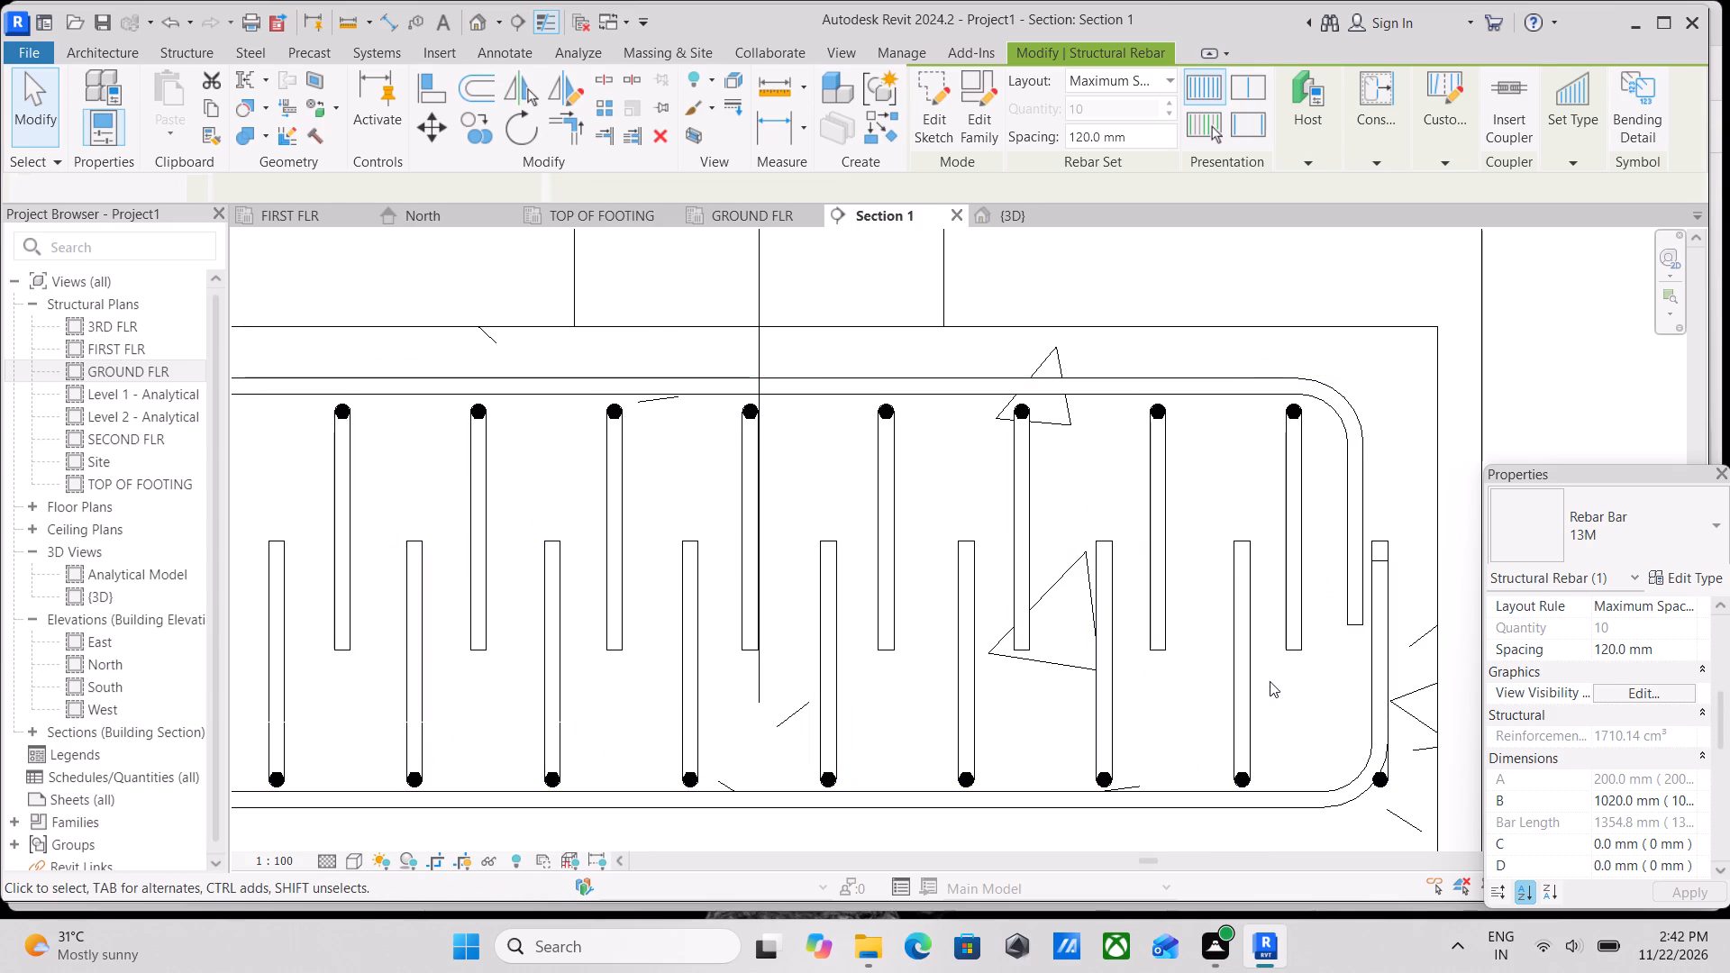
key(Escape)
click(1254, 710)
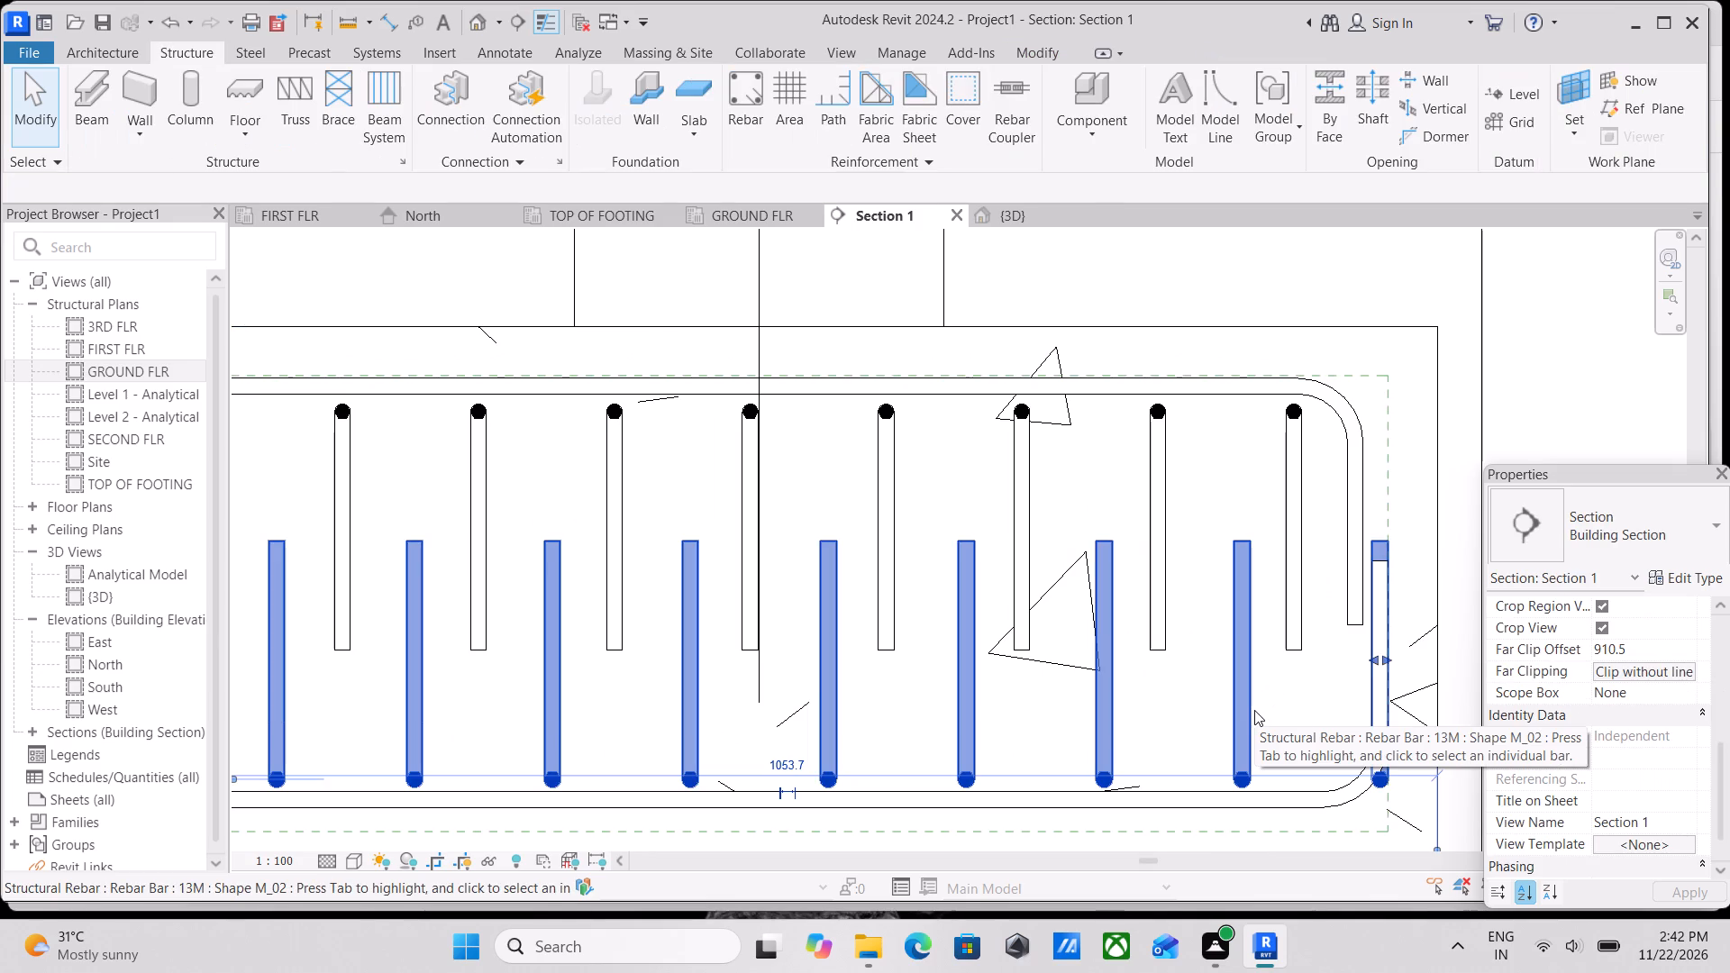
drag(1373, 657, 1369, 657)
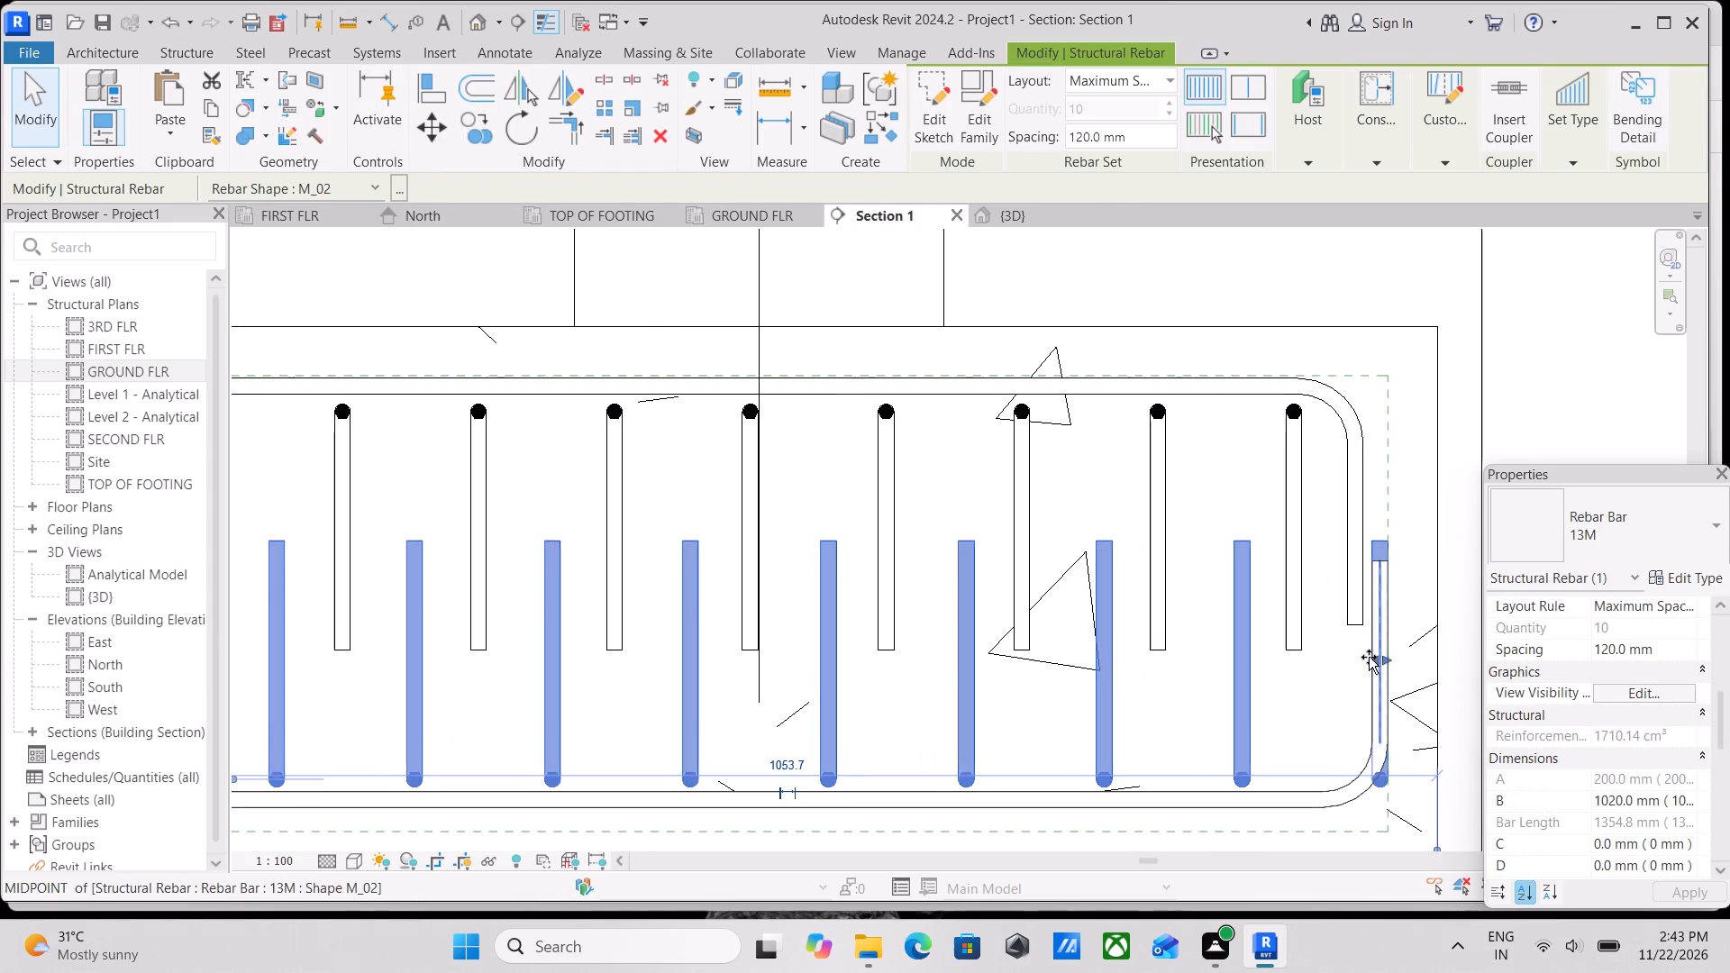
drag(1369, 657, 1328, 658)
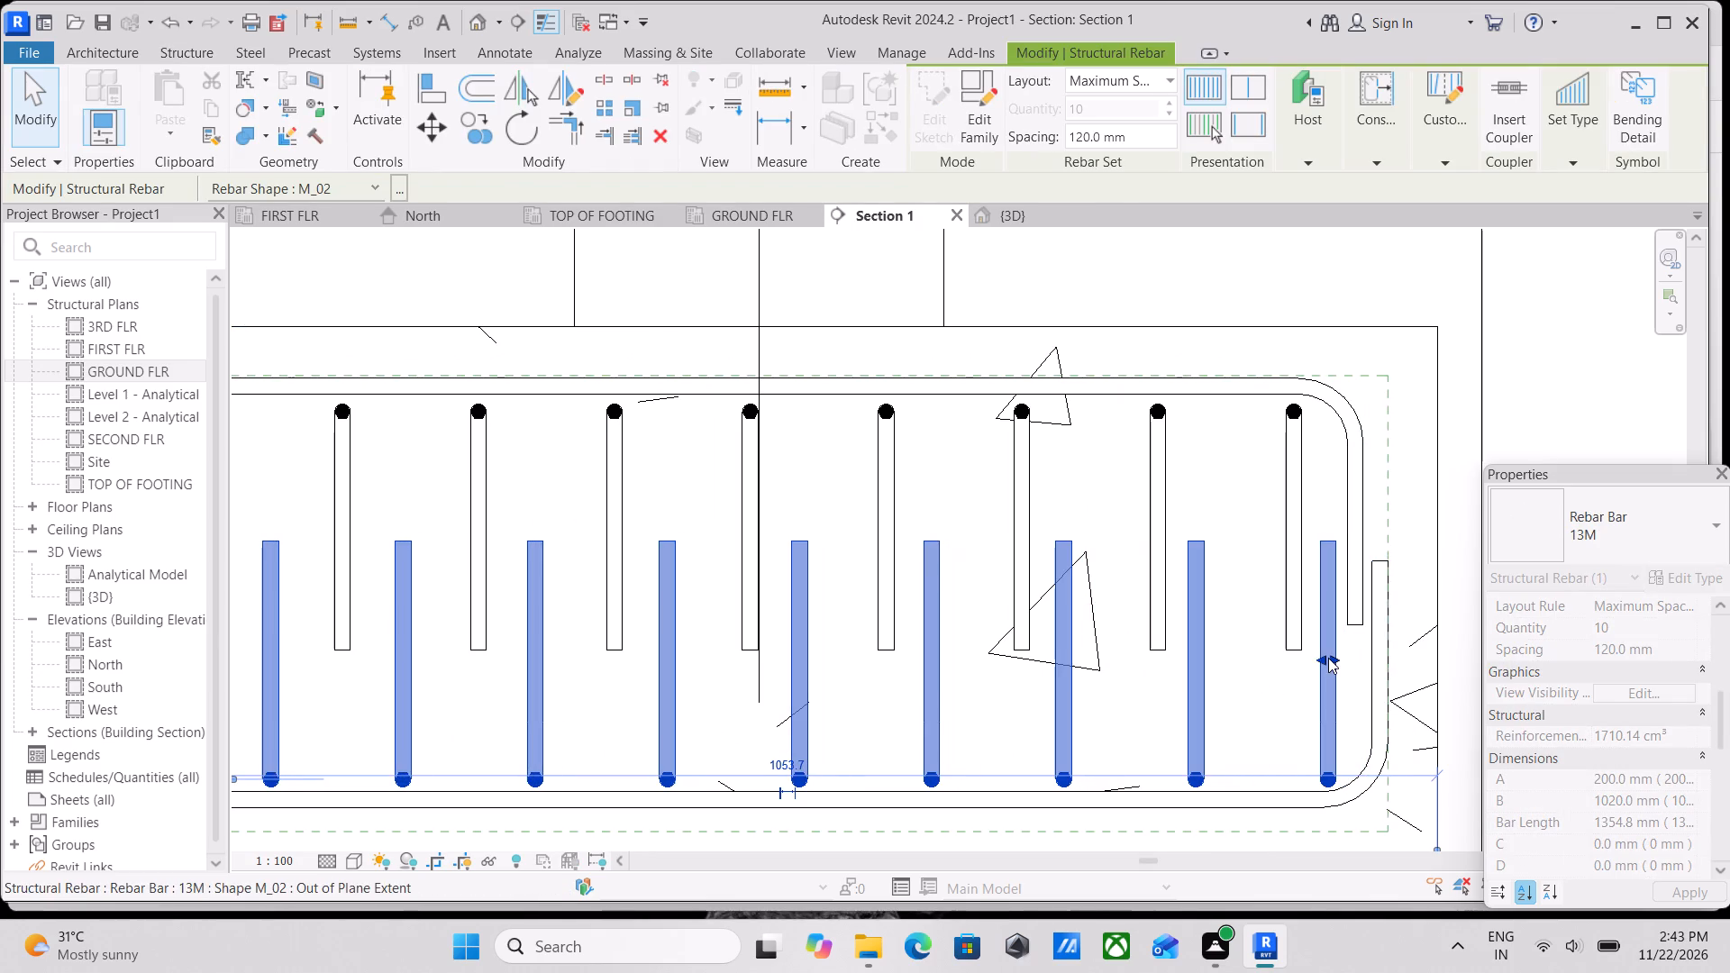
Pull the left end of the perpendicular bottom set inward to about 134 mm from the footing's left side.
scroll(1213, 663, down, 3)
middle_drag(1135, 659, 1563, 637)
scroll(1033, 624, up, 2)
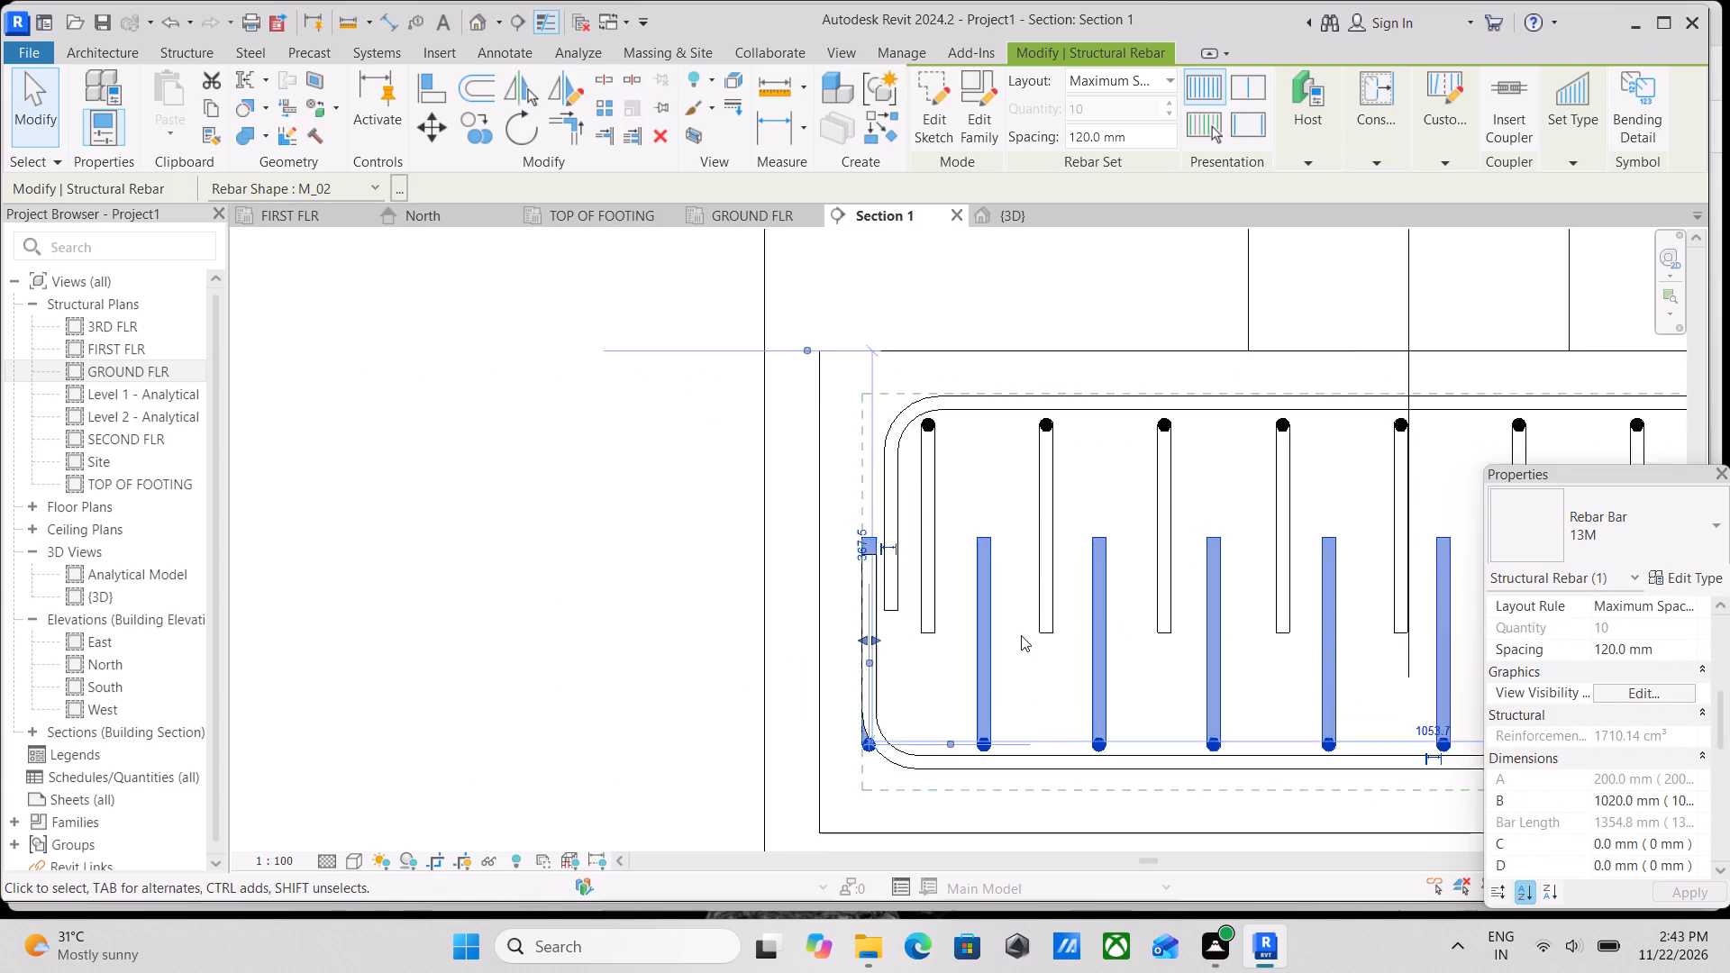
scroll(1021, 635, up, 1)
drag(853, 642, 887, 650)
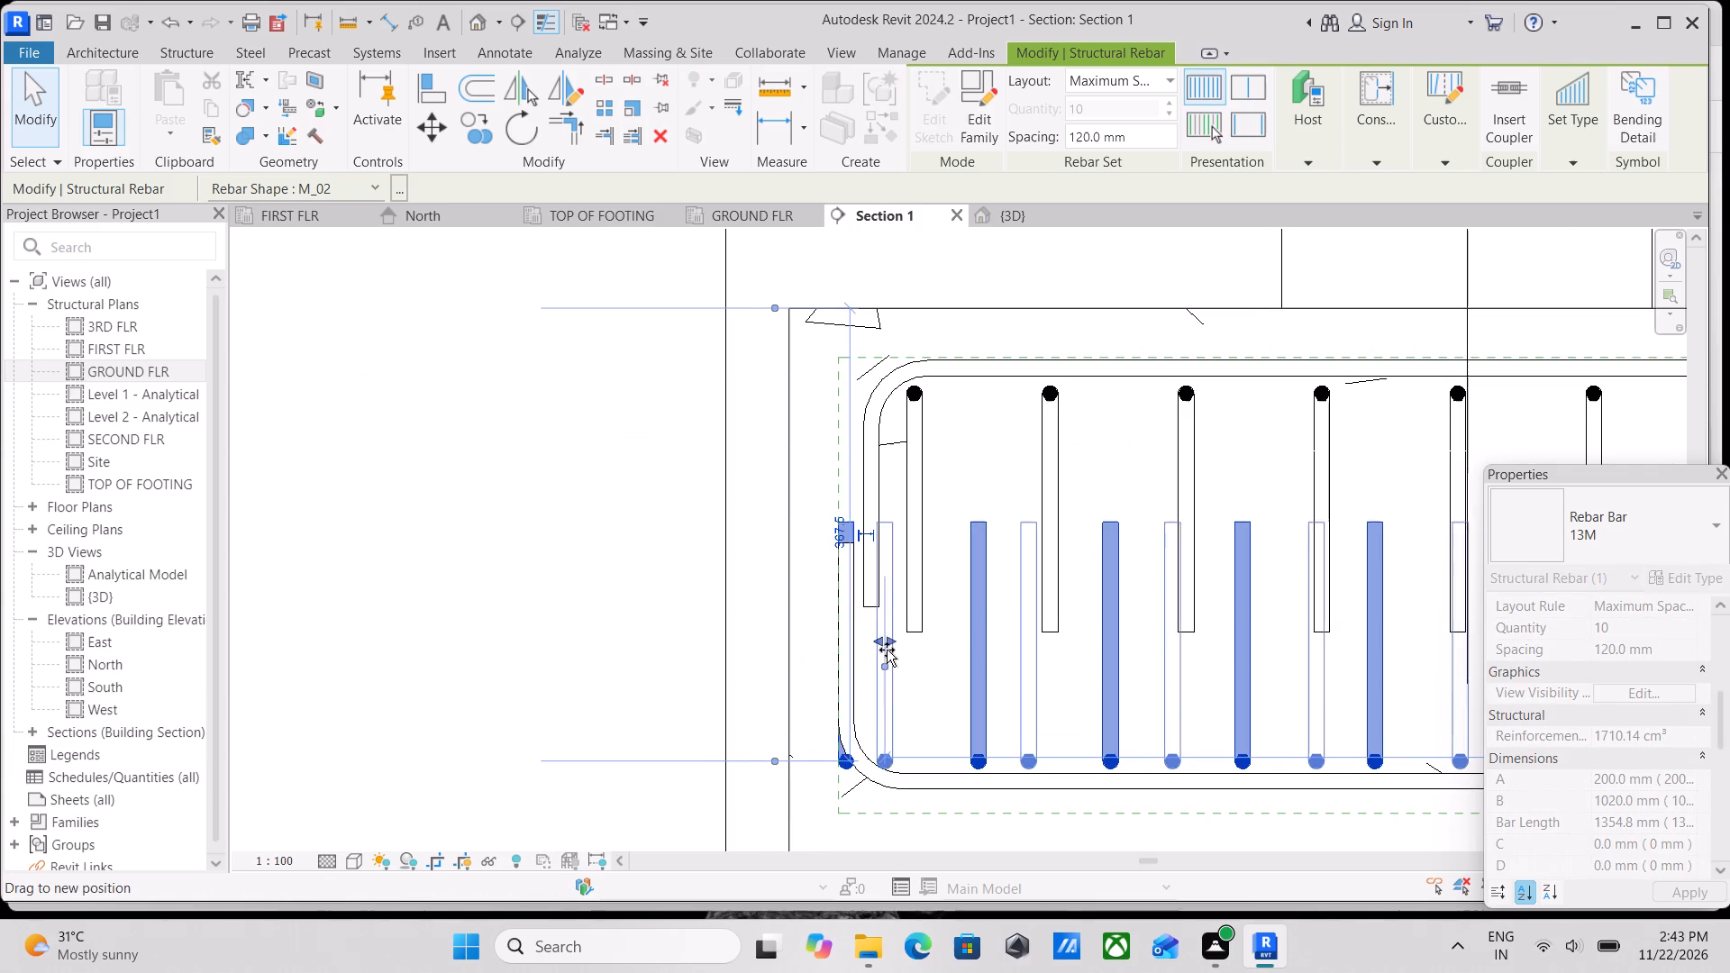
drag(887, 650, 895, 650)
middle_drag(1028, 641, 967, 623)
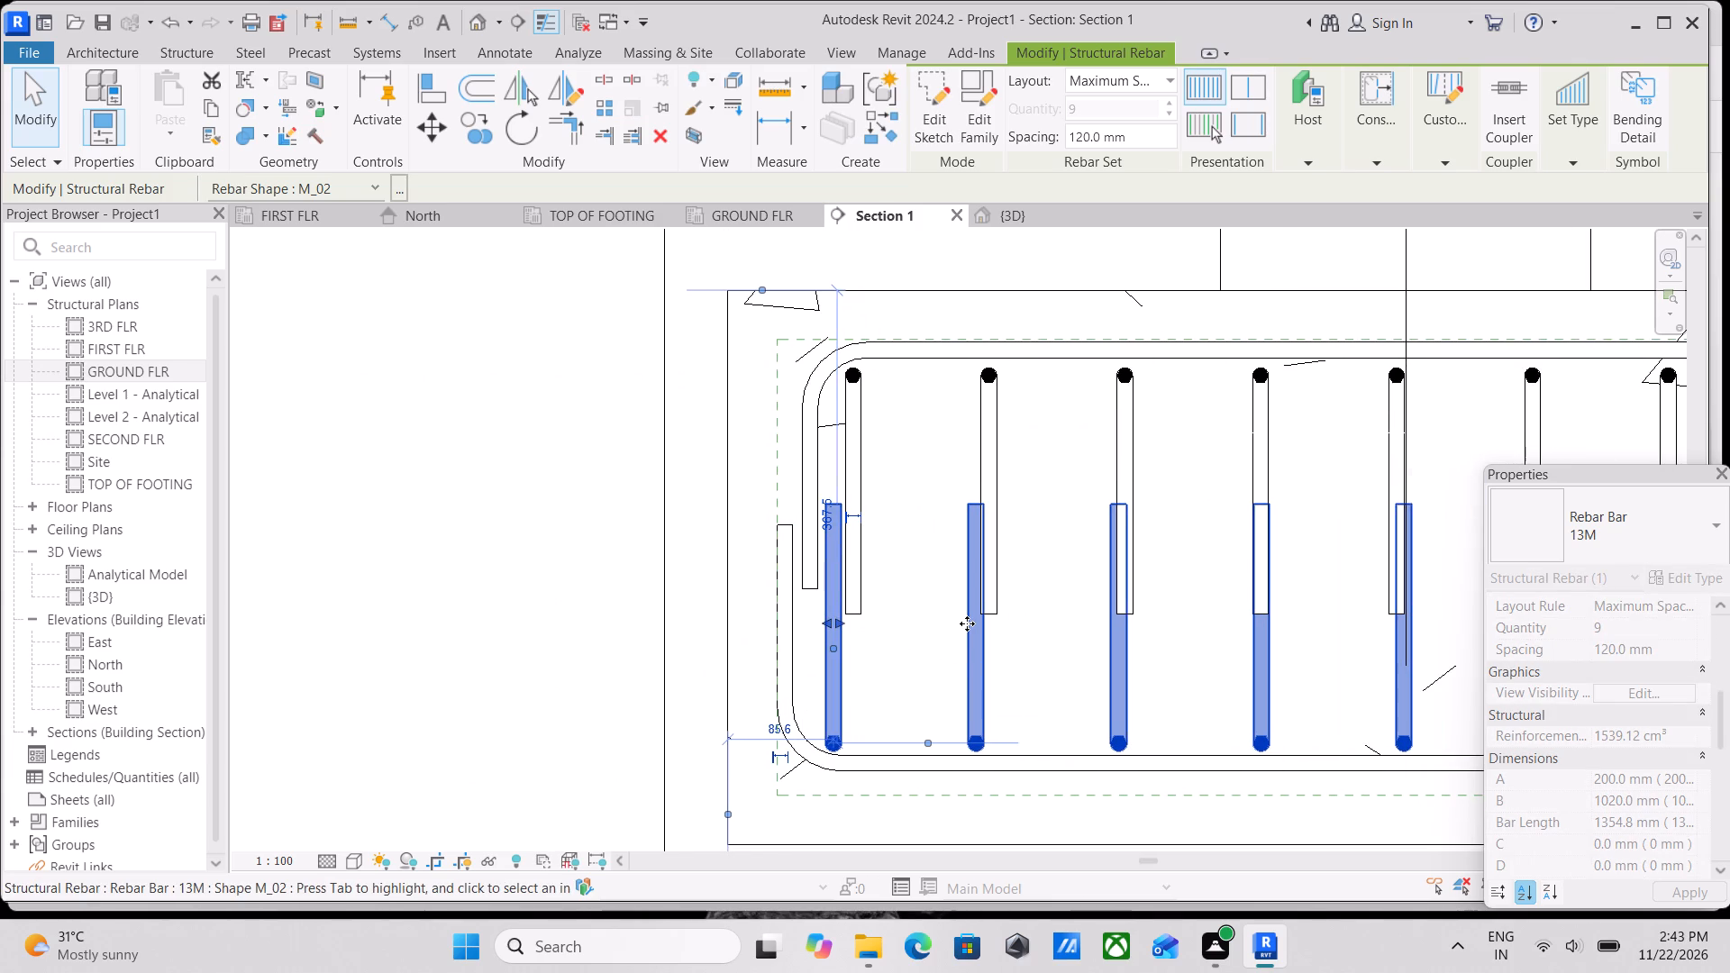
drag(843, 623, 869, 628)
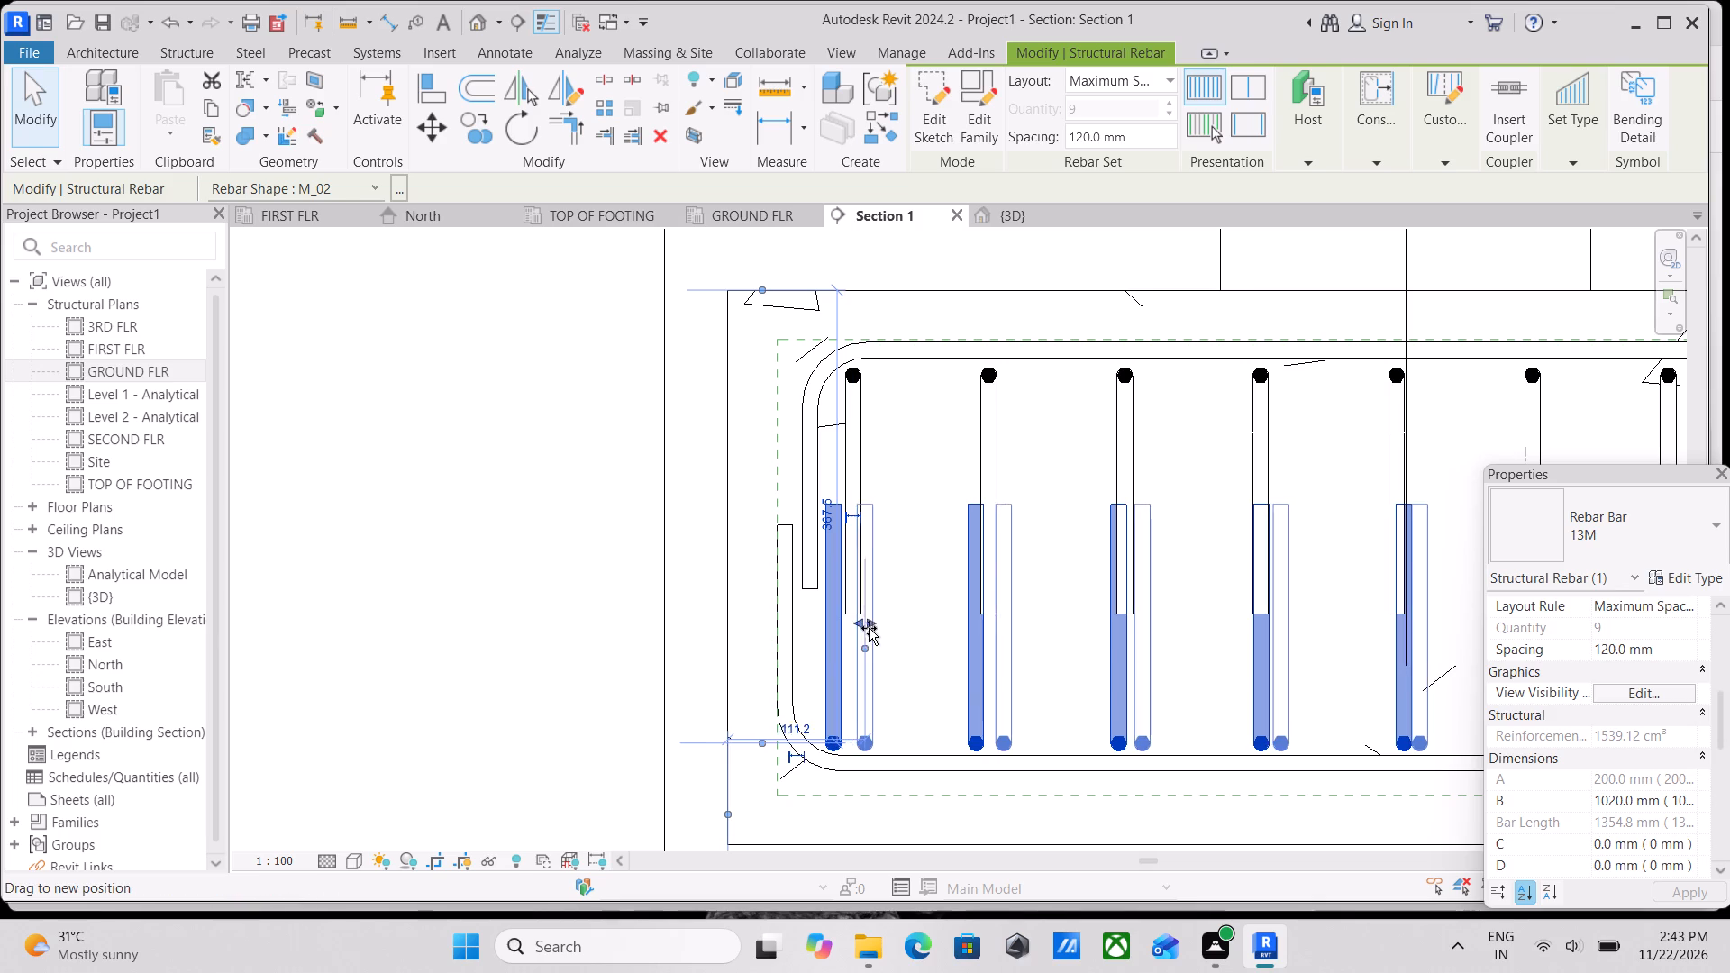
drag(869, 628, 893, 628)
scroll(1053, 594, down, 1)
middle_drag(1046, 595, 825, 627)
scroll(988, 607, down, 1)
middle_drag(981, 607, 921, 605)
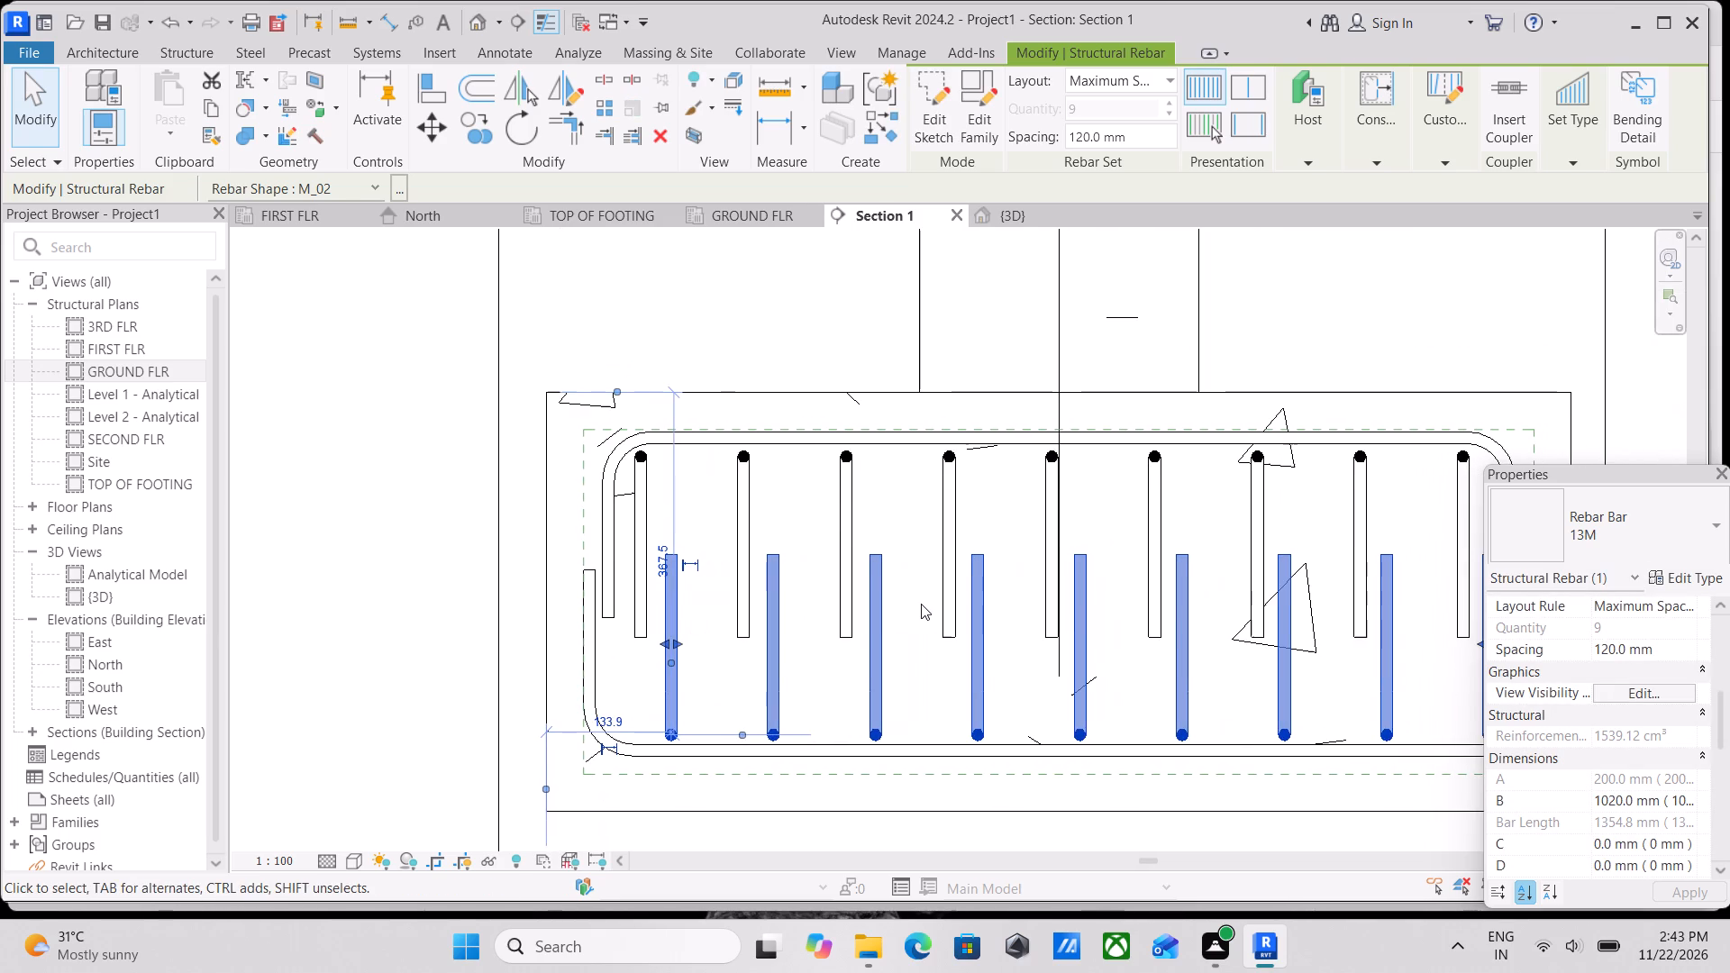
Nudge the perpendicular bottom set up to about 363 mm below the footing's top.
key(Up)
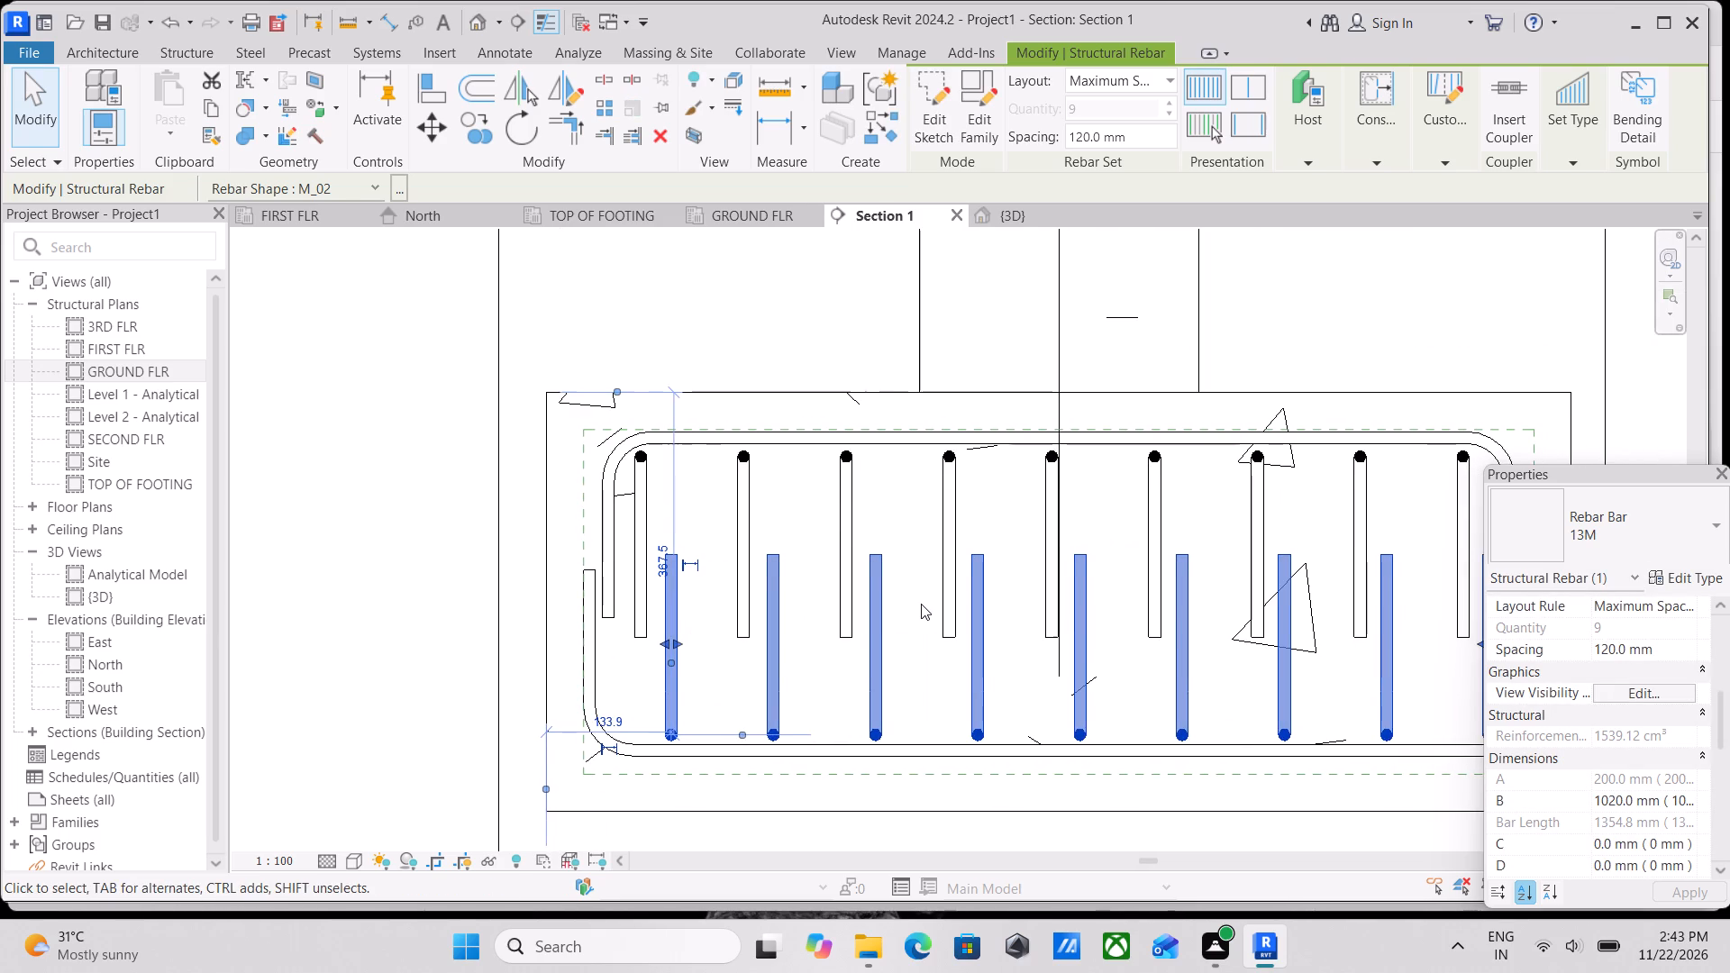
scroll(1124, 528, down, 1)
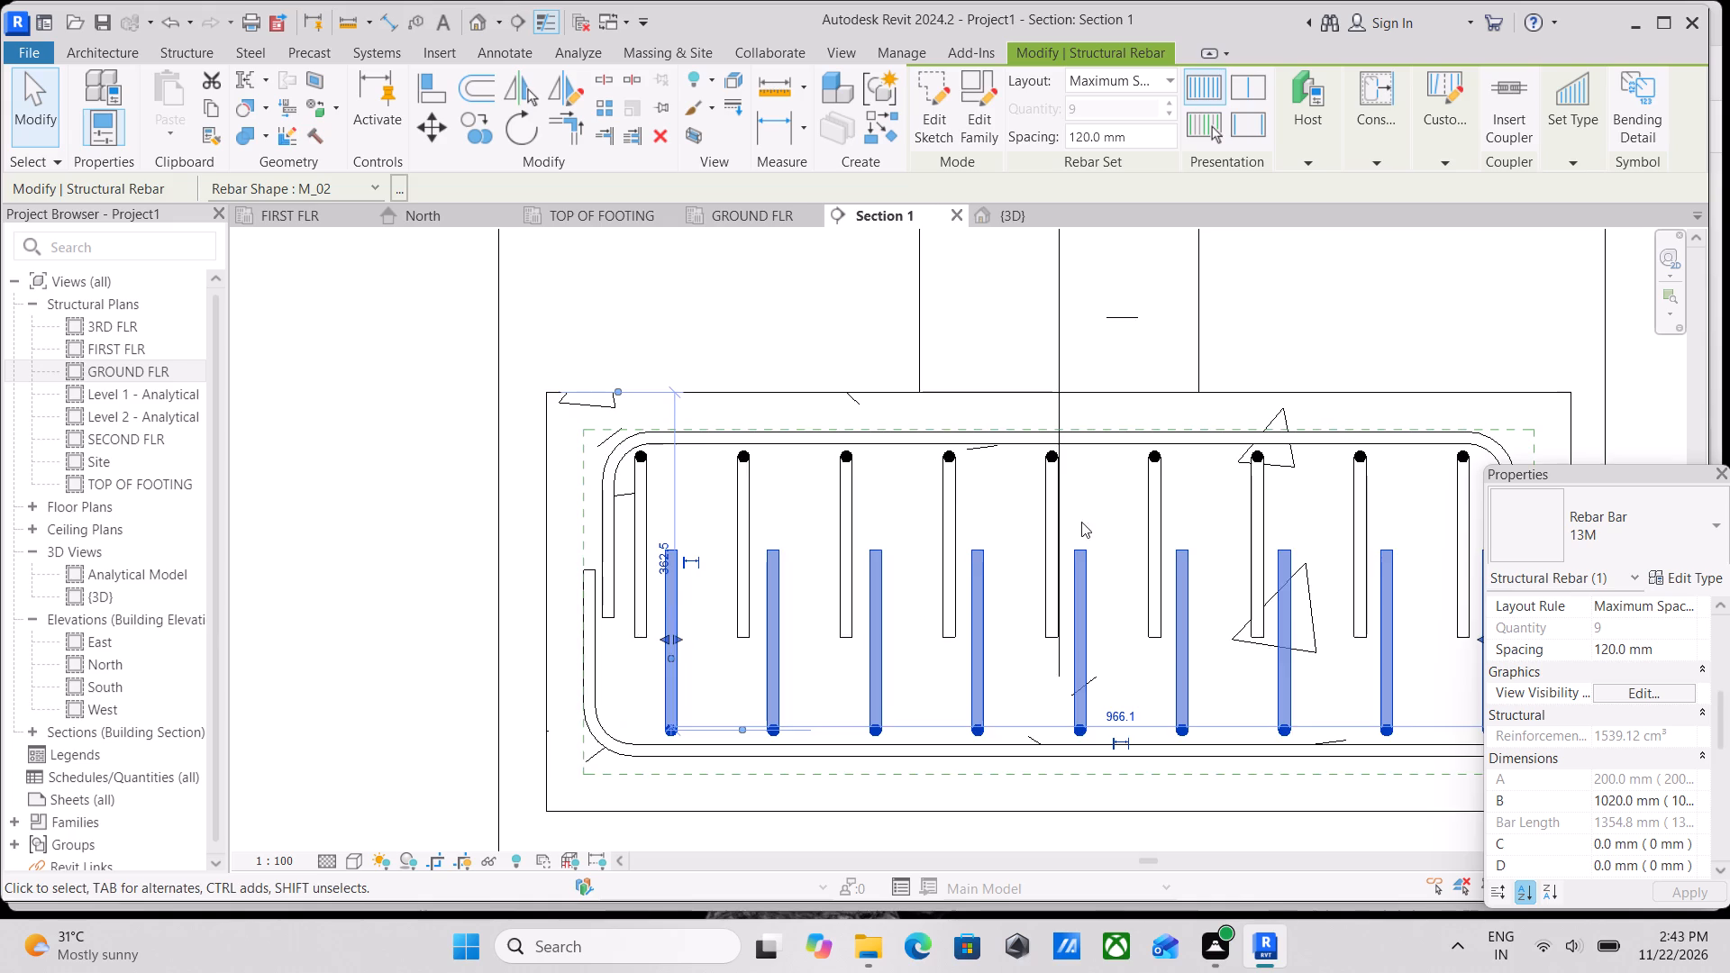
scroll(1081, 522, down, 1)
middle_drag(1021, 514, 951, 505)
scroll(1299, 607, up, 2)
key(Escape)
key(Escape)
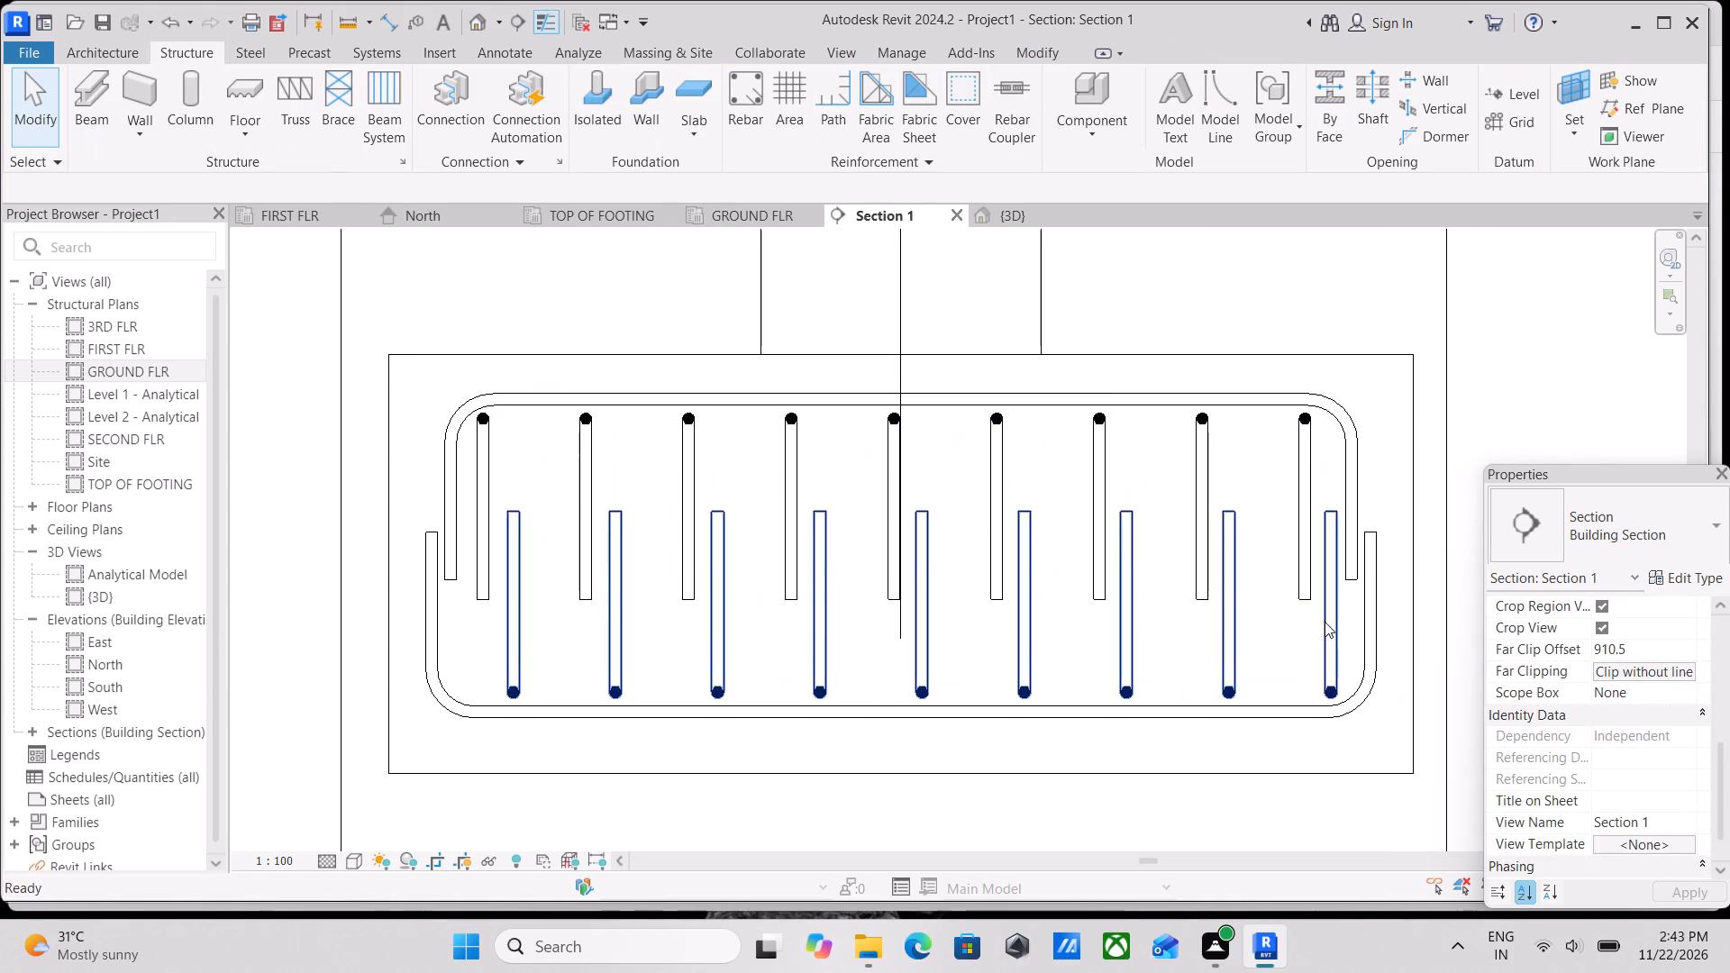
Review the view visibility states of the perpendicular bottom set, the crossing top set and the crossing bottom set.
click(1124, 597)
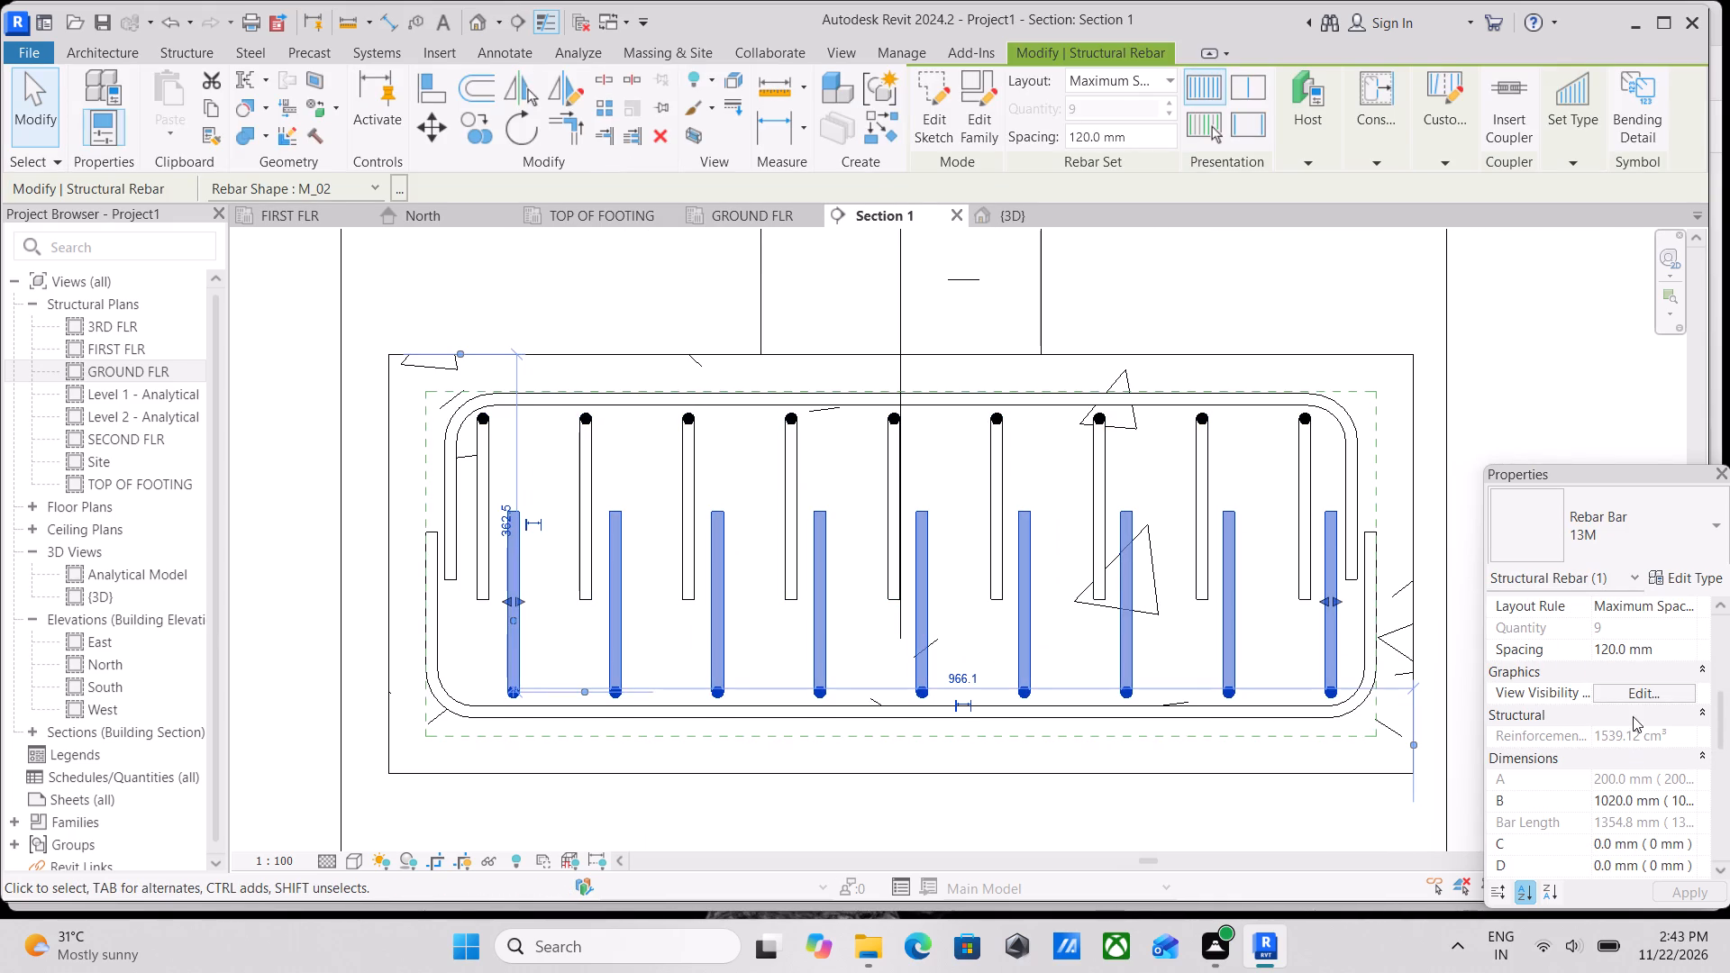
click(1634, 696)
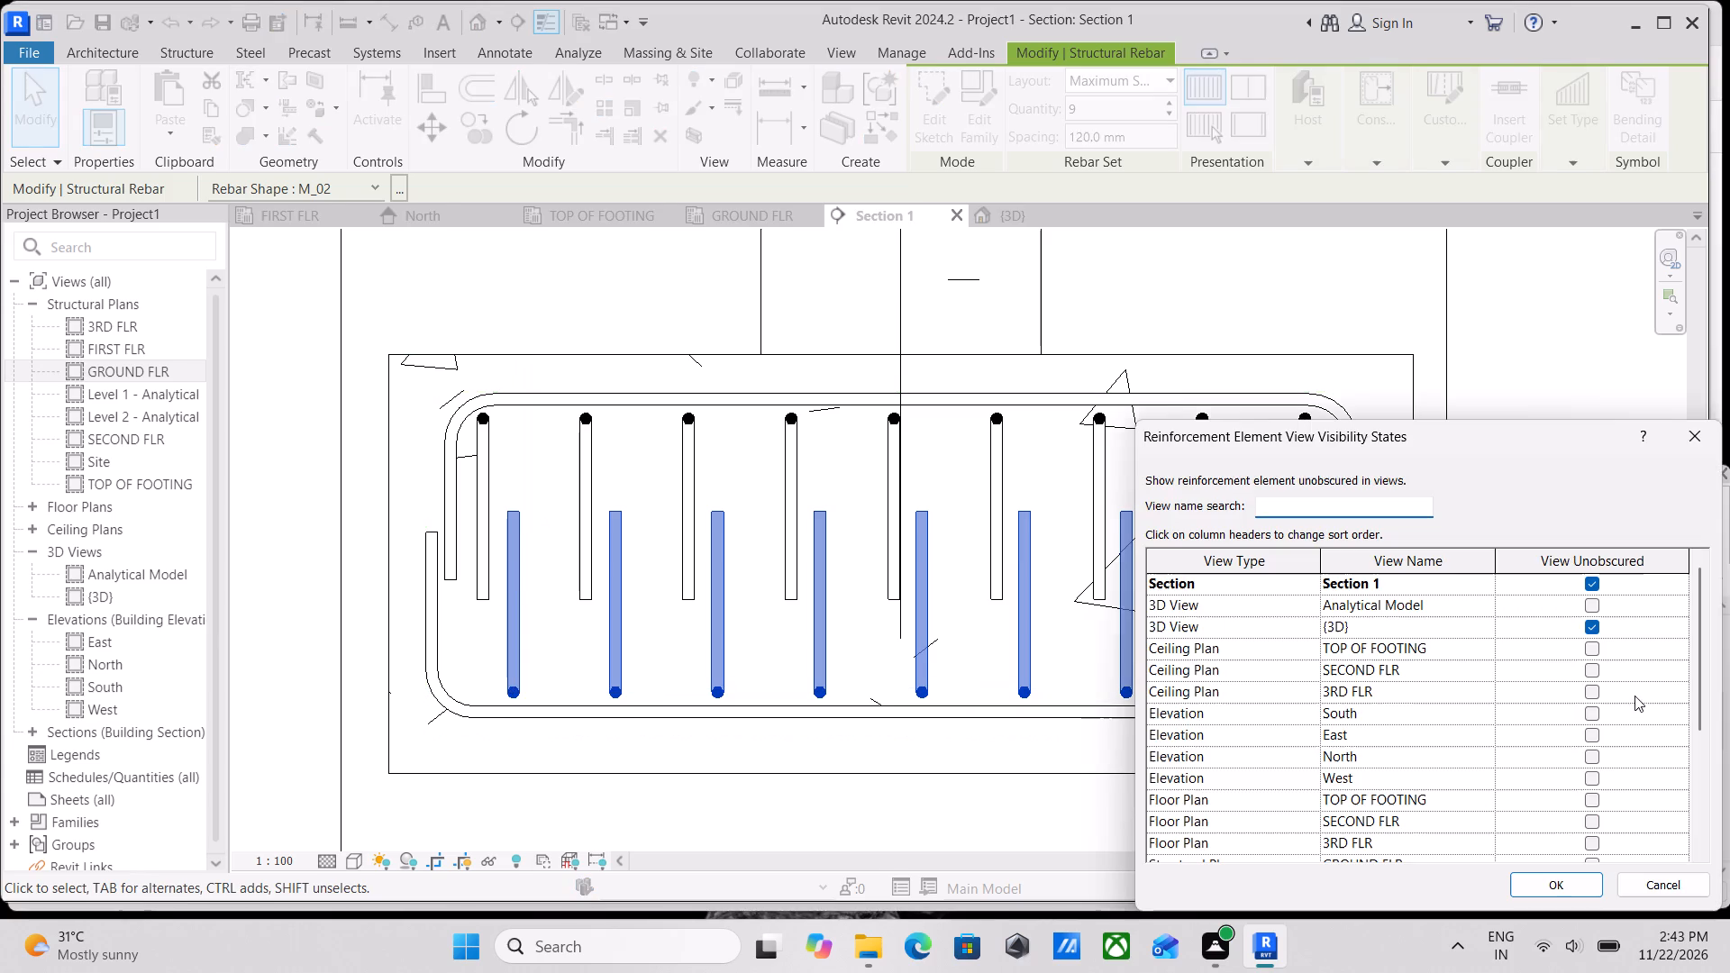
click(1557, 878)
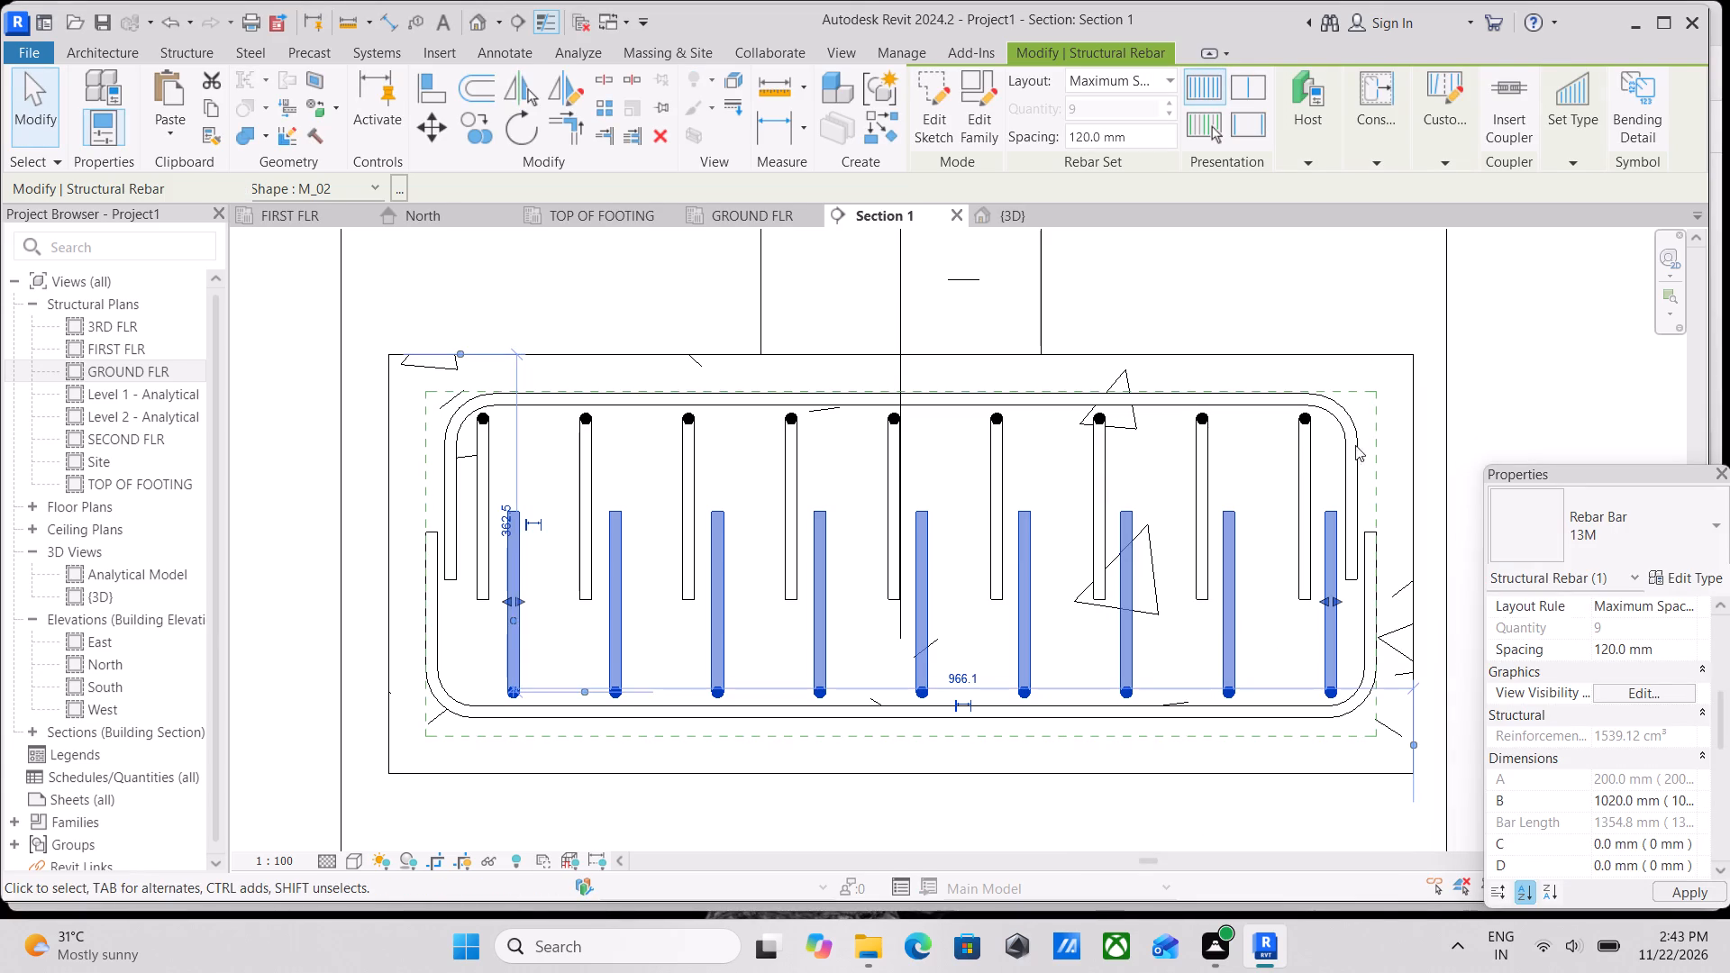
key(Escape)
click(1347, 423)
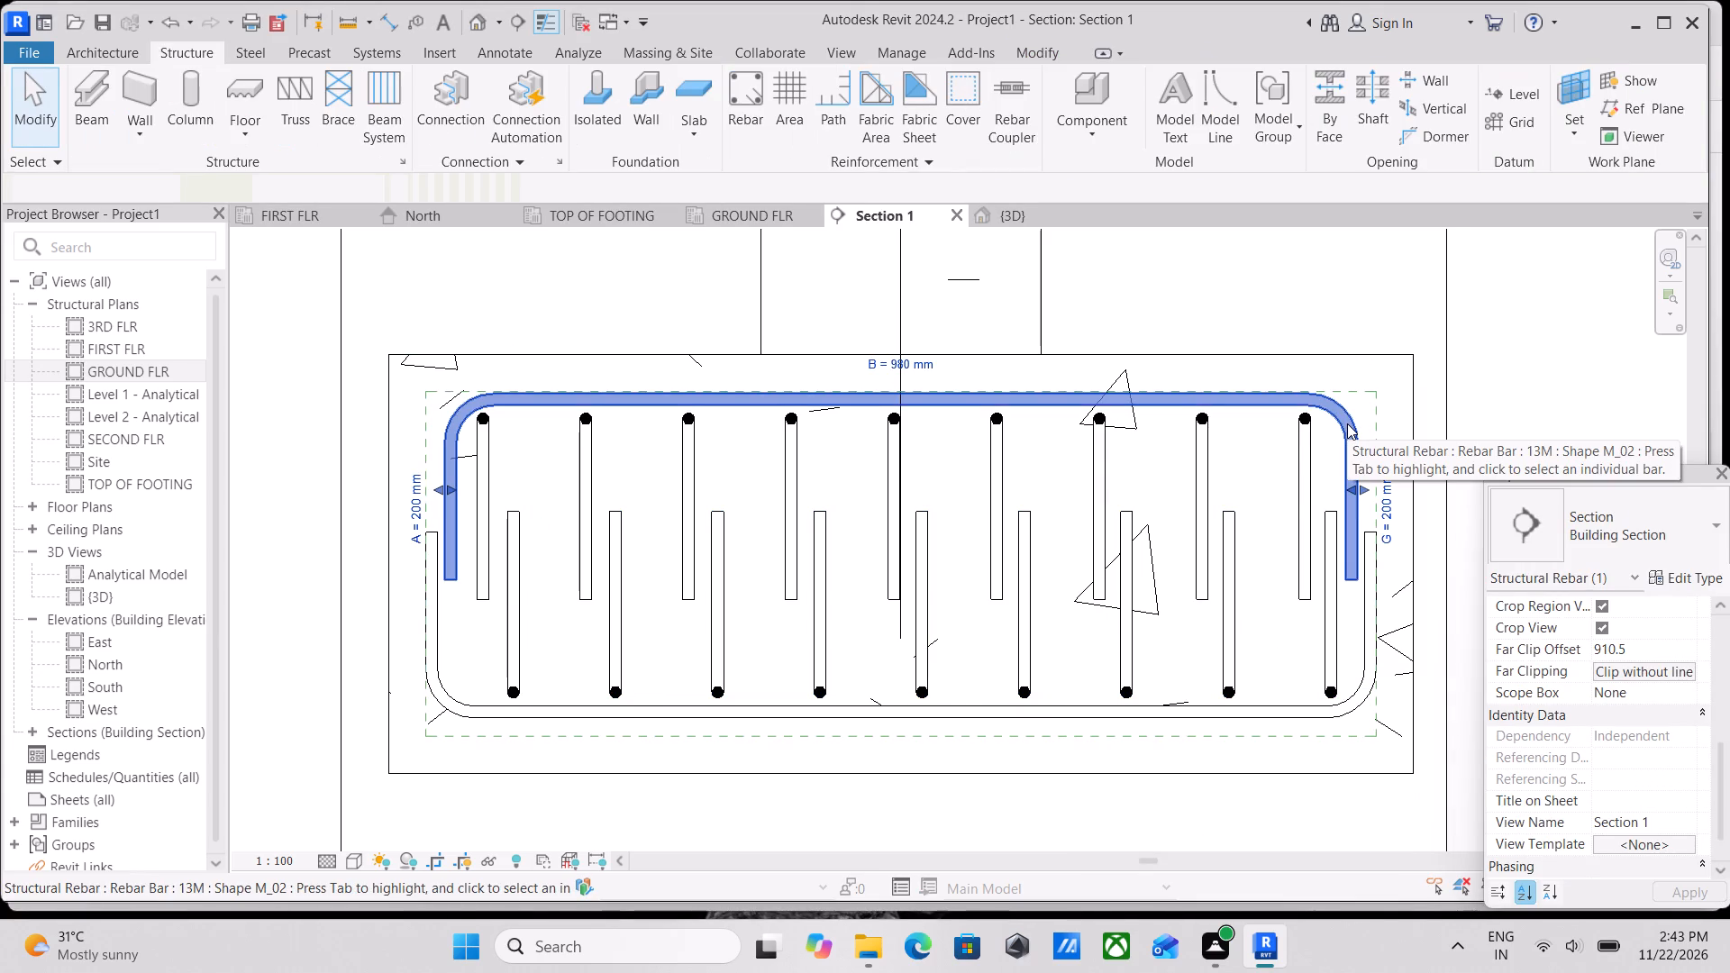
click(1619, 691)
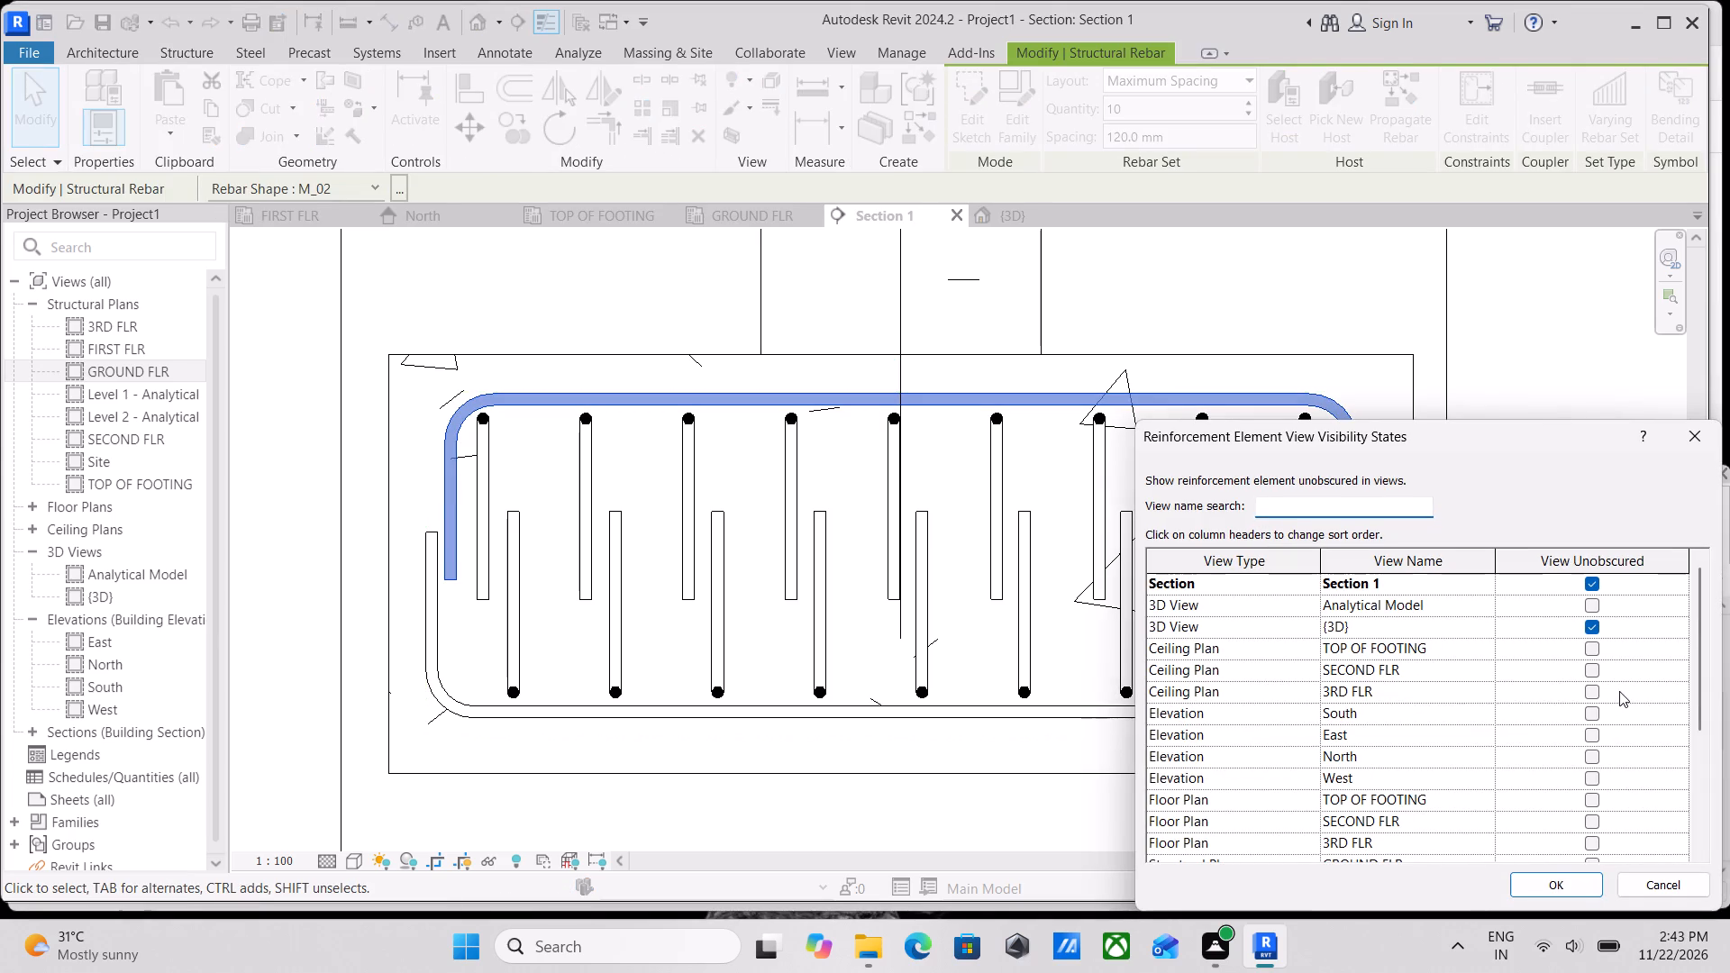
click(1559, 887)
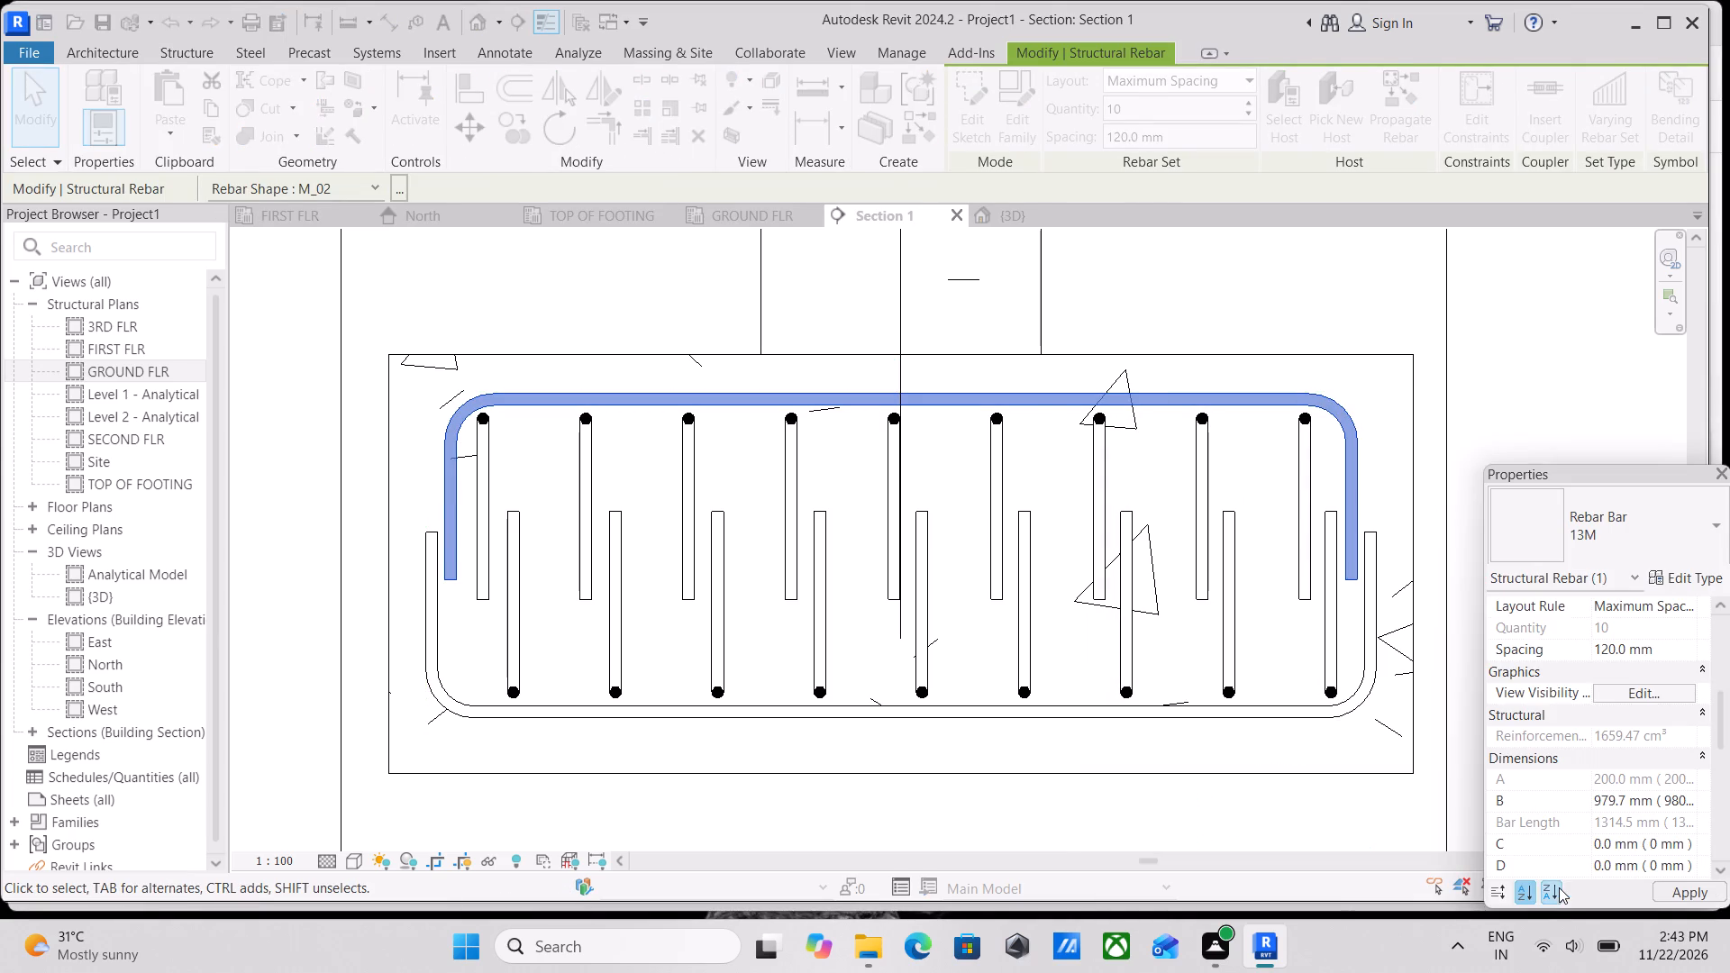
key(Escape)
scroll(1143, 568, down, 1)
click(1184, 693)
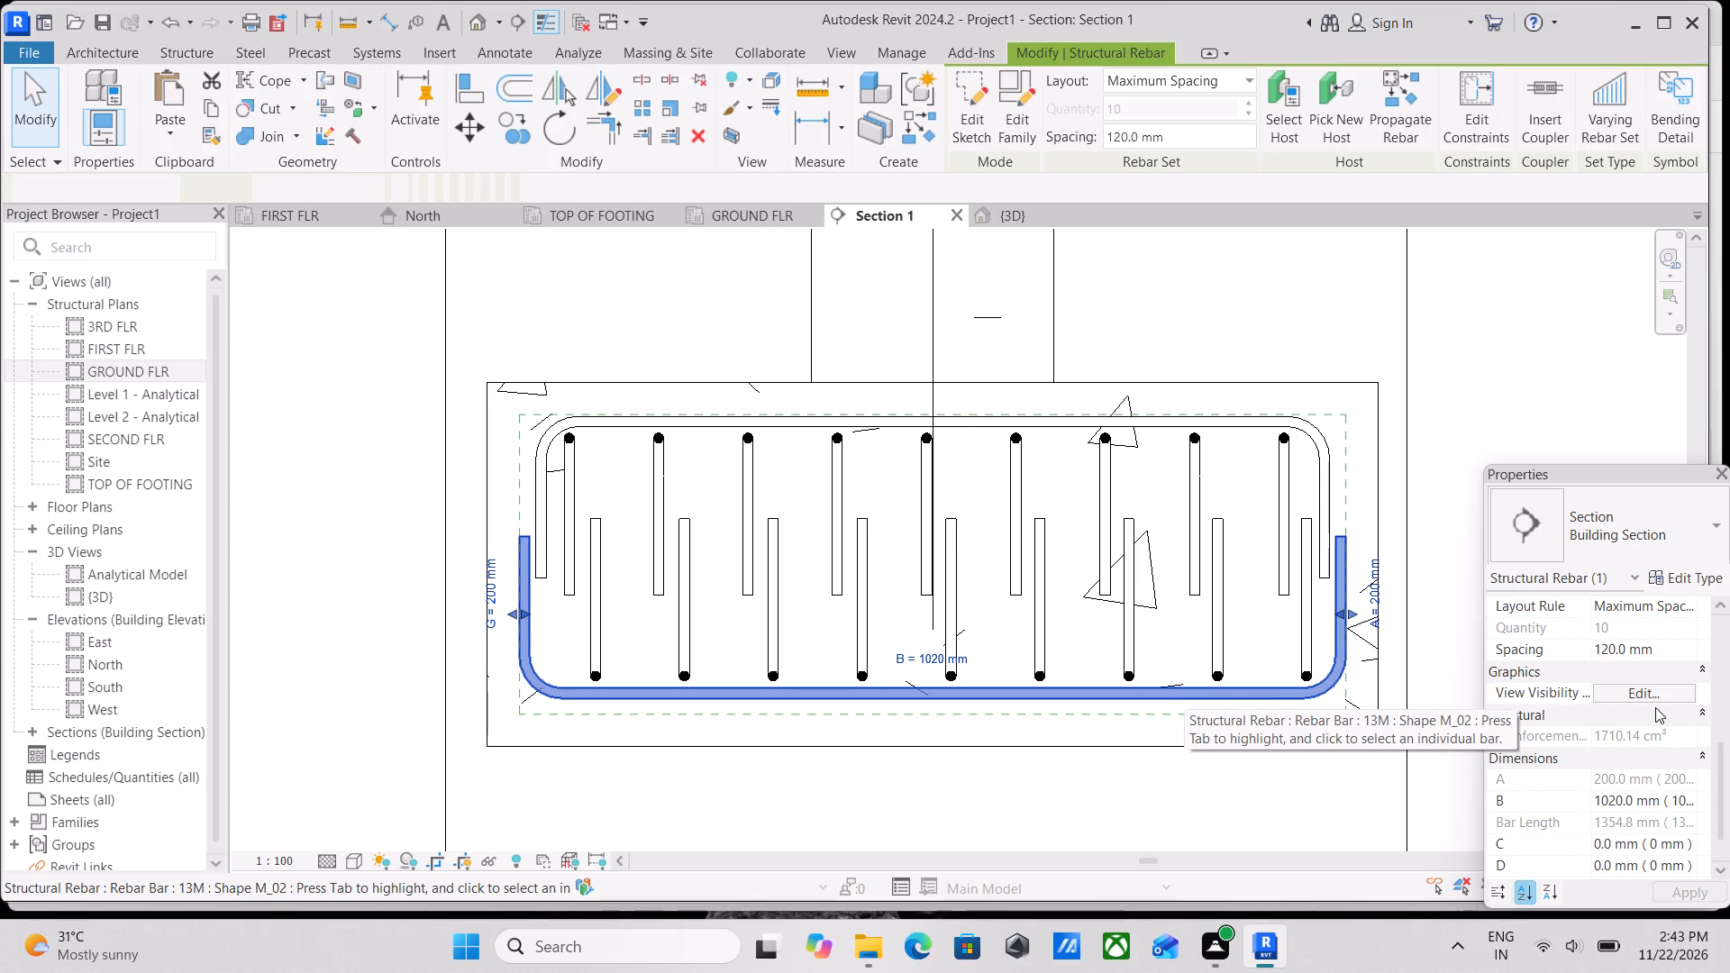
click(1646, 691)
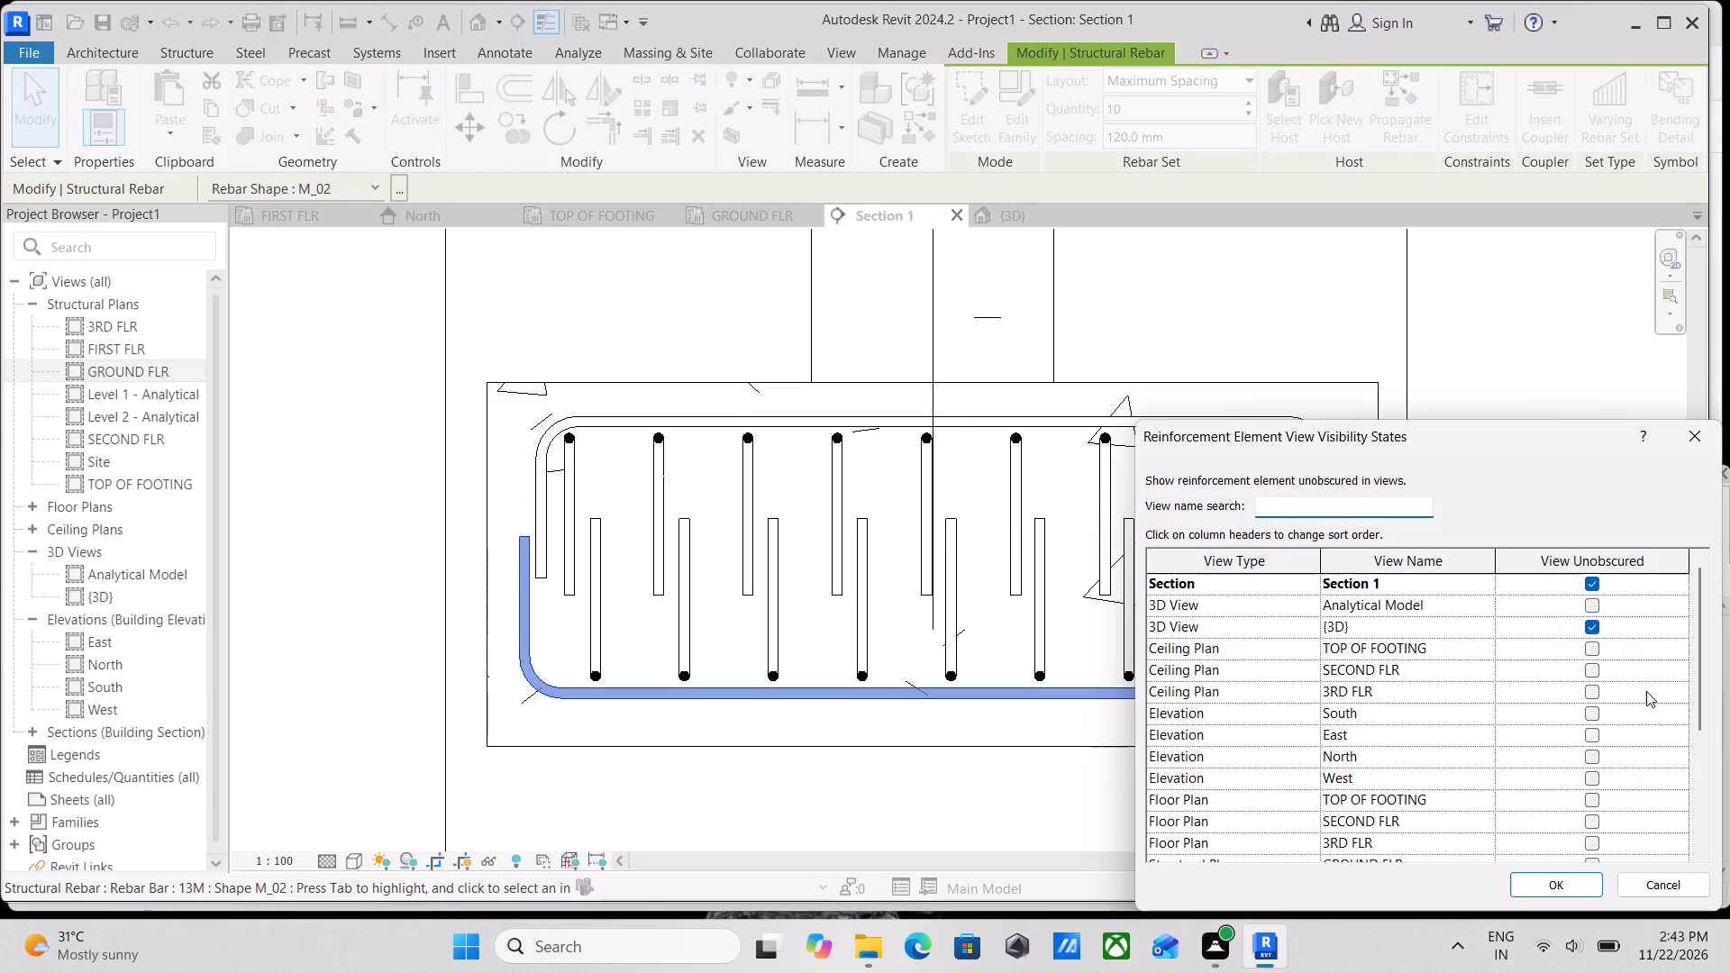
click(1559, 880)
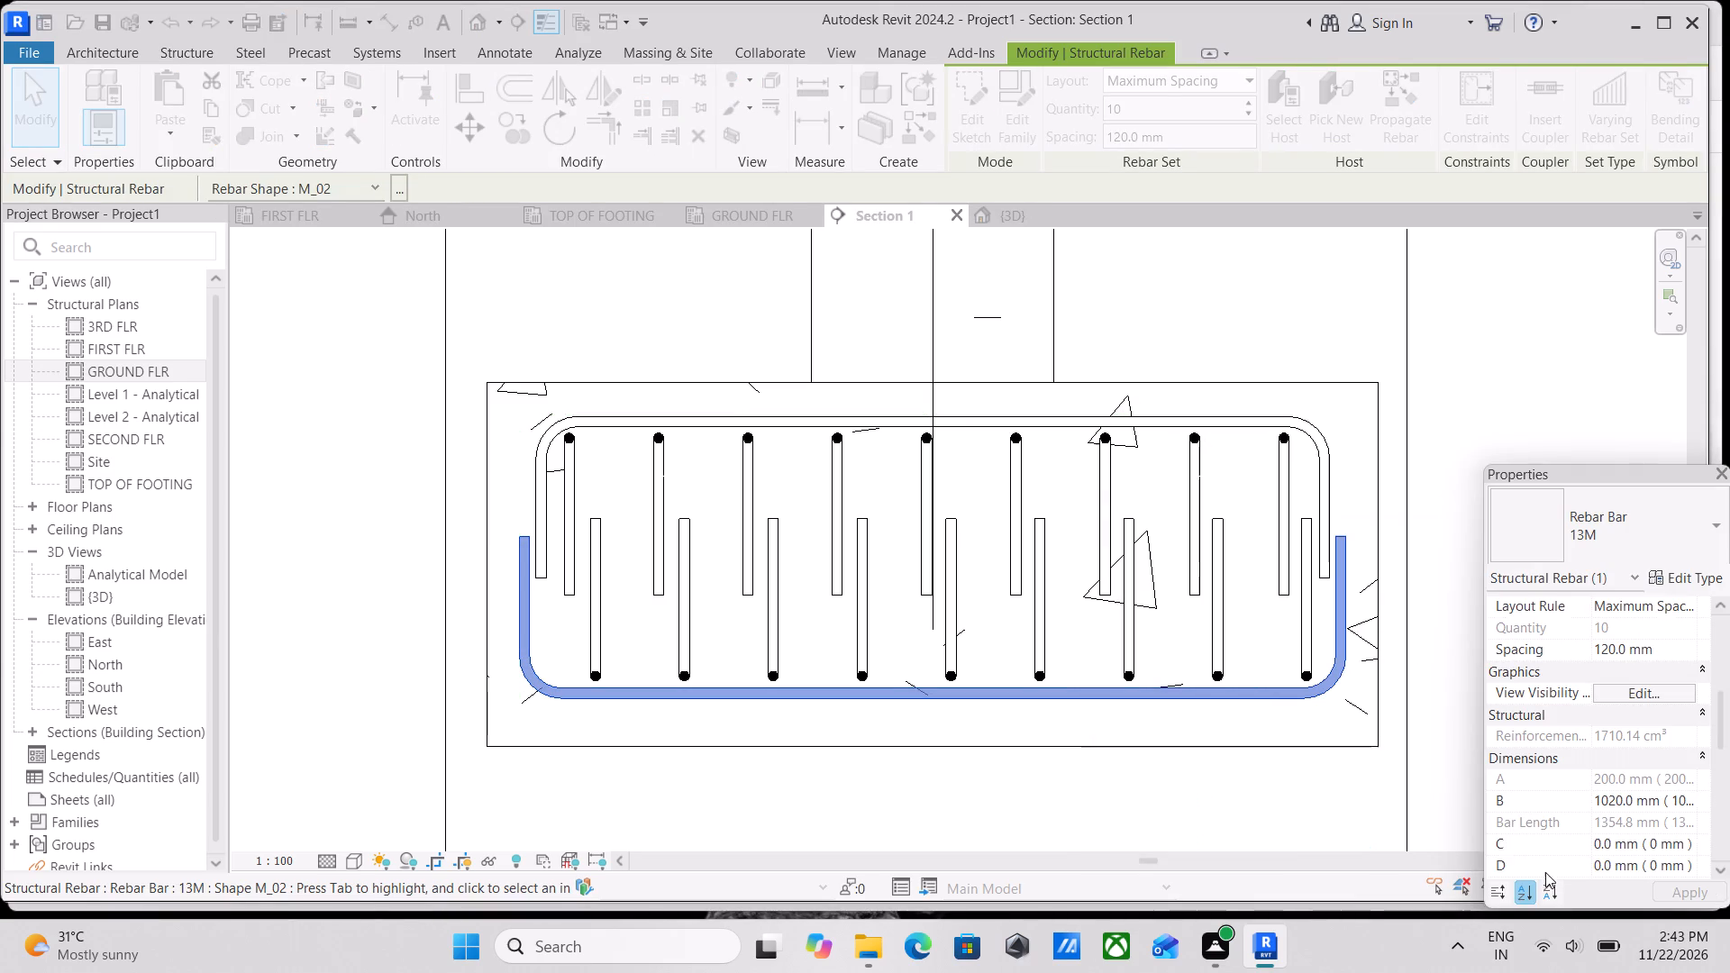
key(Escape)
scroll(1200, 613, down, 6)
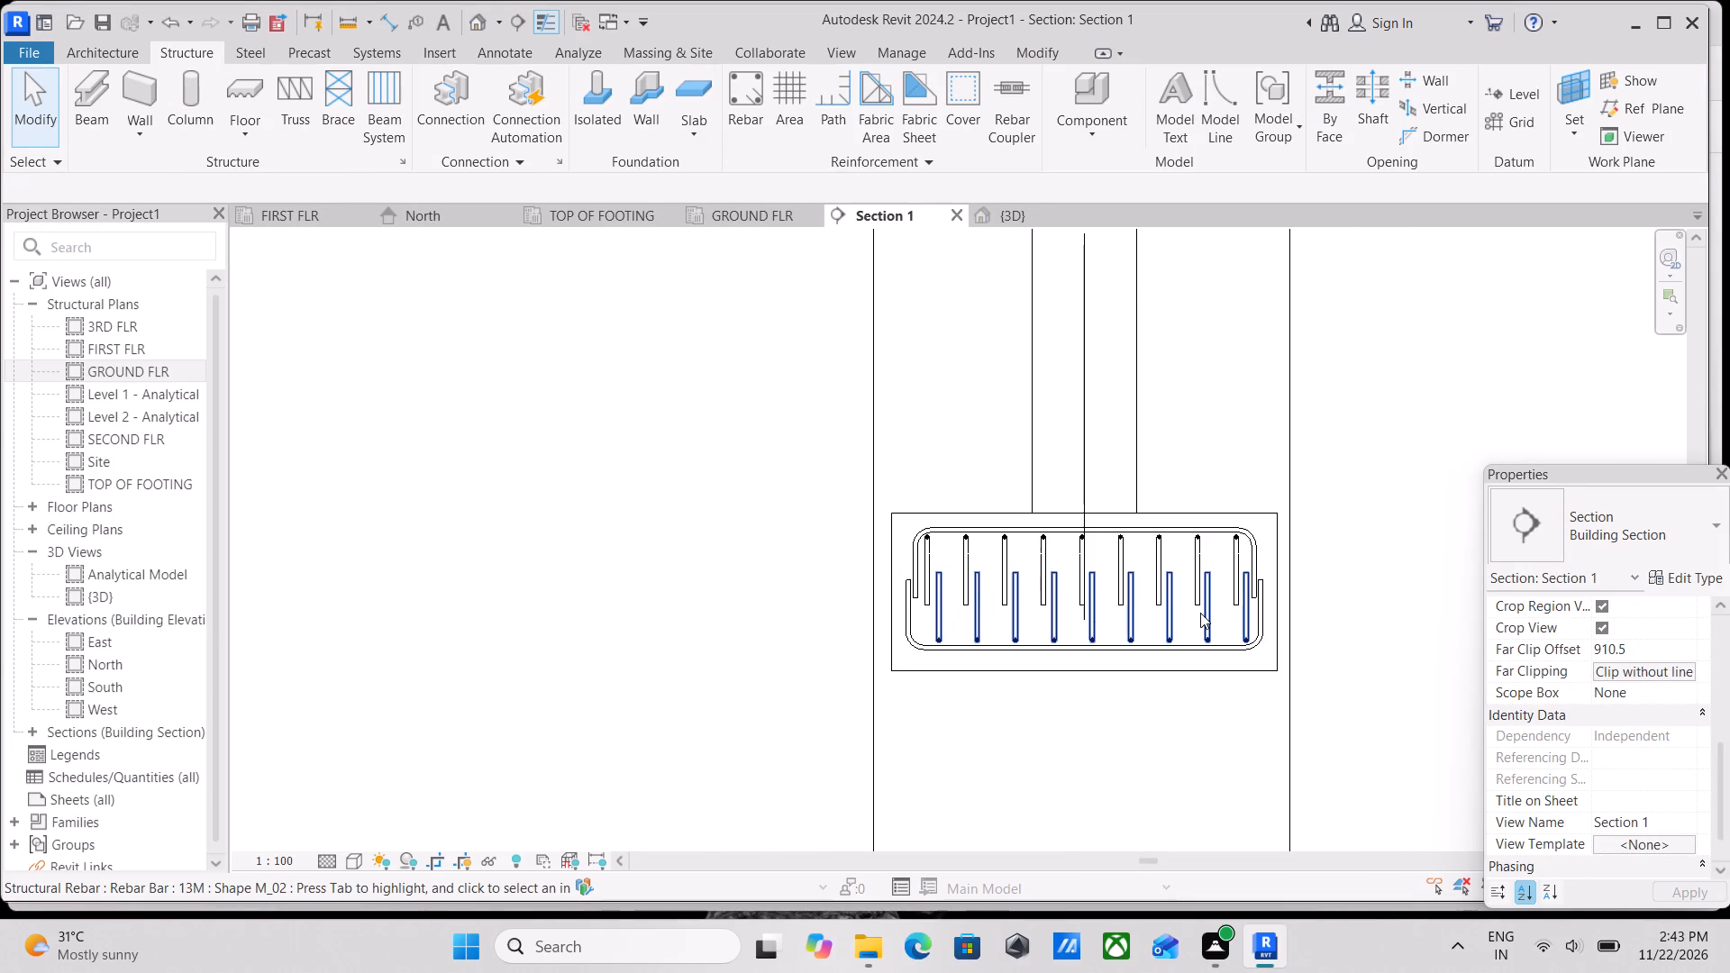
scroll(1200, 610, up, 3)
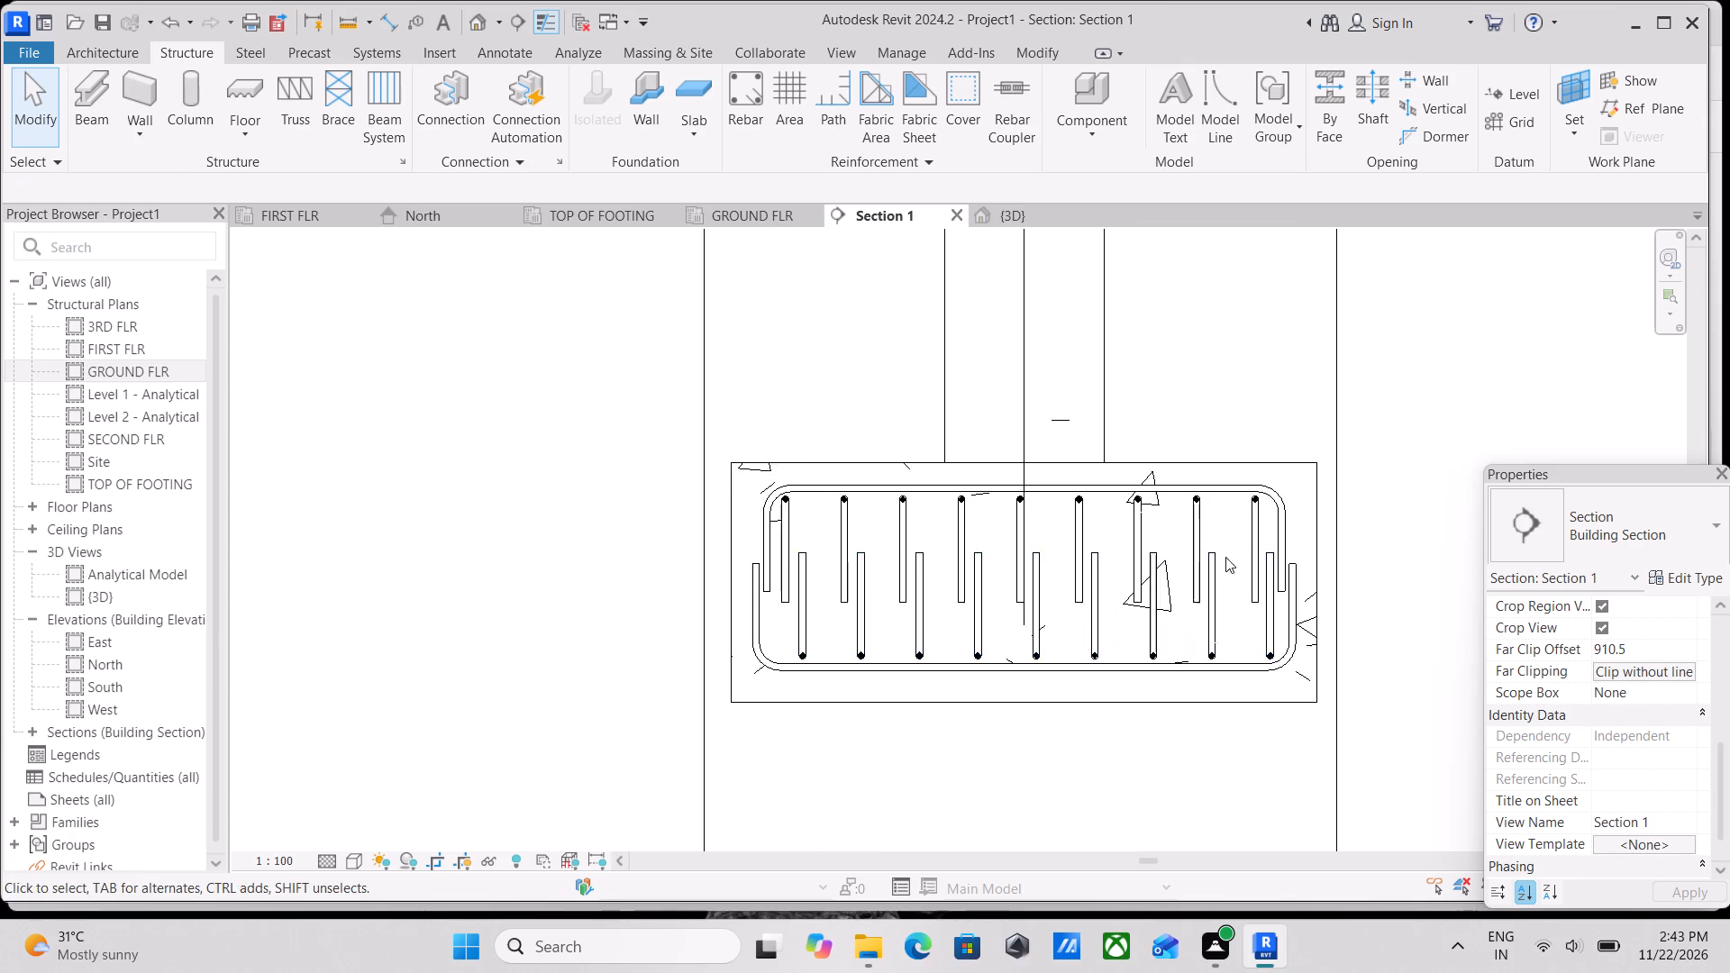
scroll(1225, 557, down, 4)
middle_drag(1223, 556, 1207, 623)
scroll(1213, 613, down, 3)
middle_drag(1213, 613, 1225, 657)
Open the TOP OF FOOTING structural plan at the footing on grids A and 1.
click(295, 215)
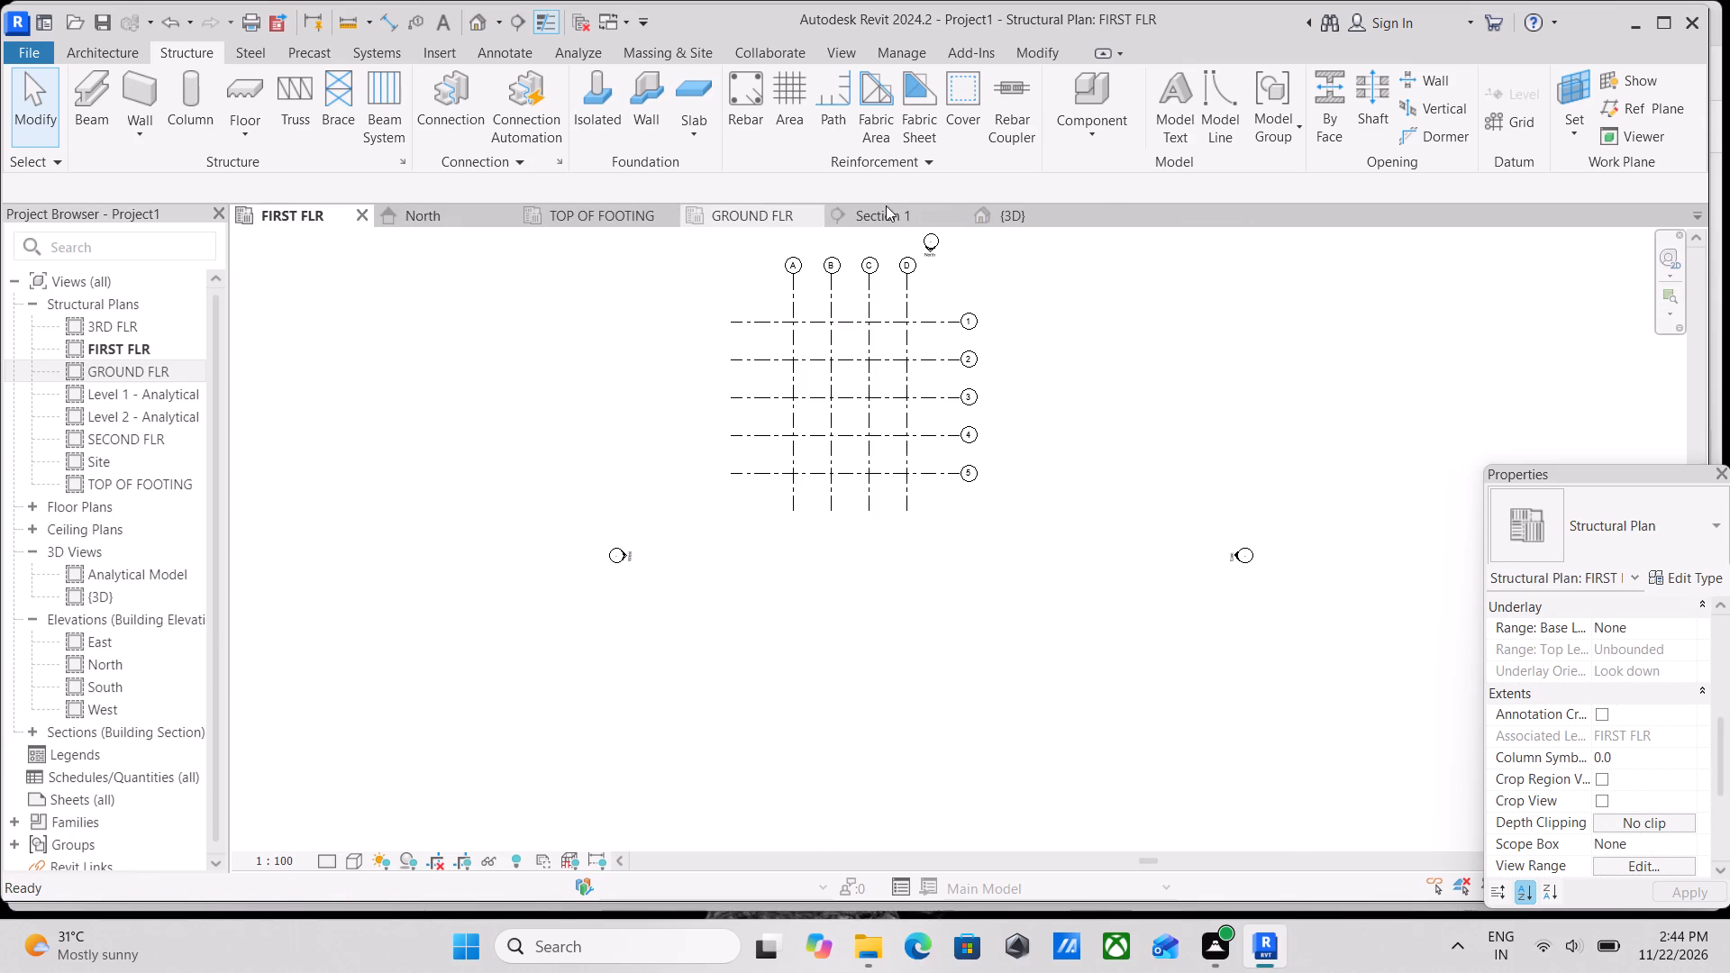
click(599, 208)
scroll(1024, 507, up, 3)
scroll(998, 510, down, 1)
middle_drag(998, 510, 1058, 442)
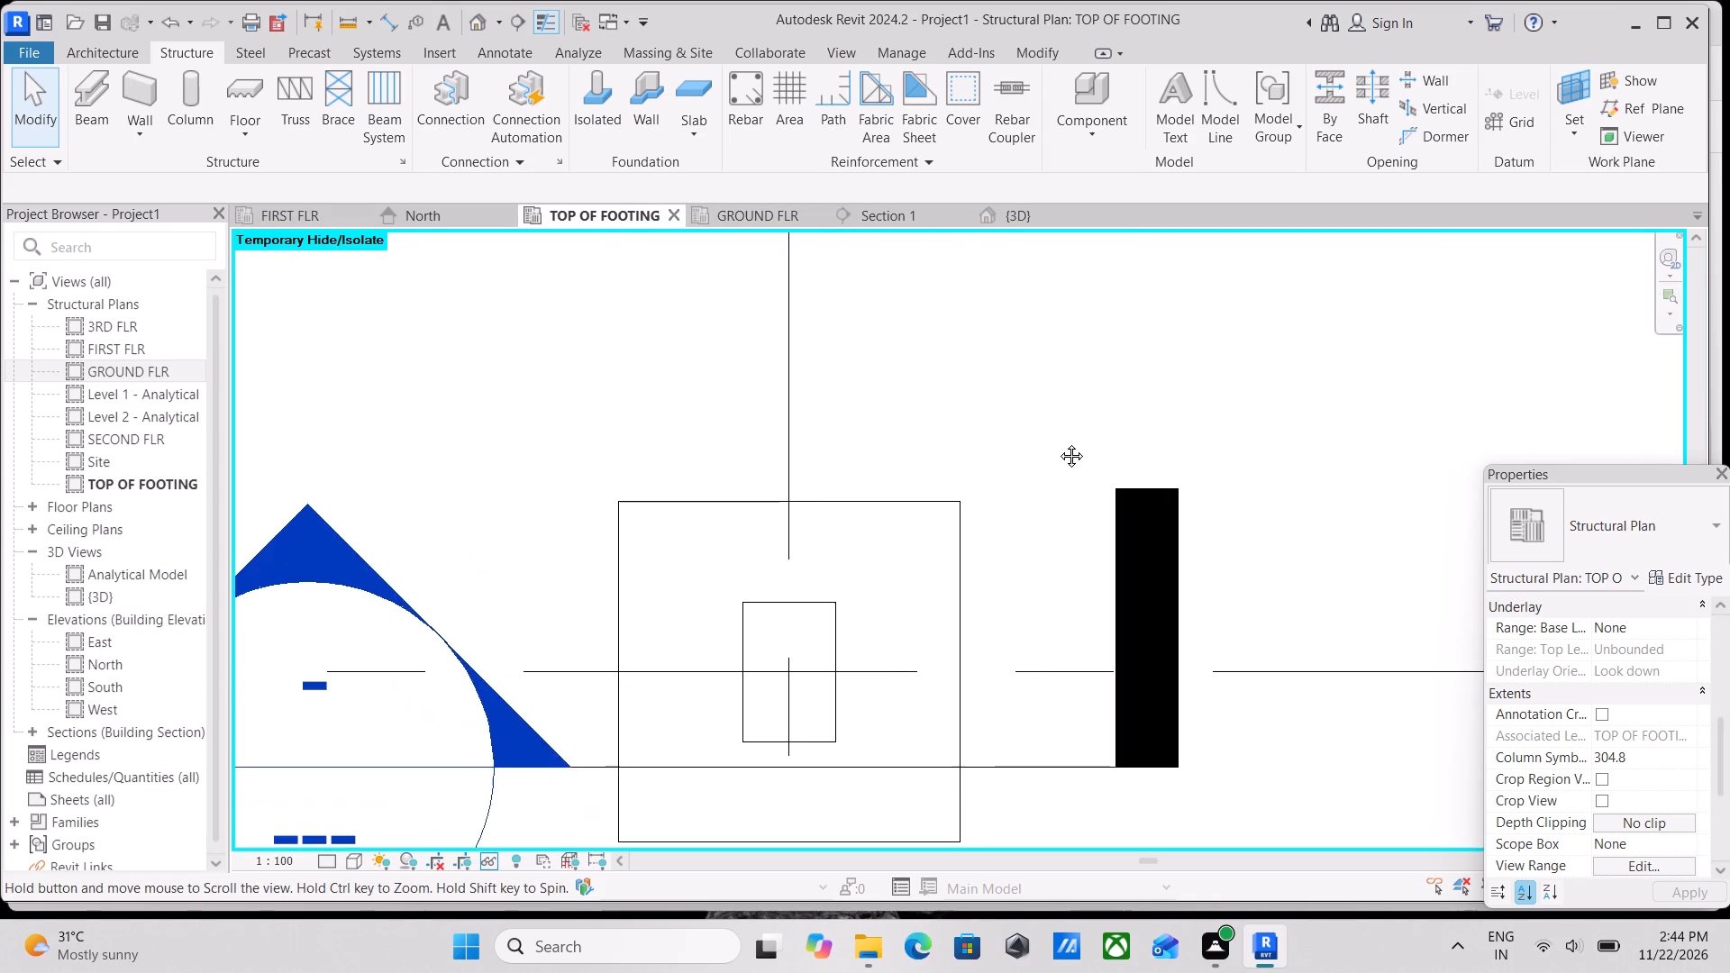
middle_drag(1058, 442, 1075, 424)
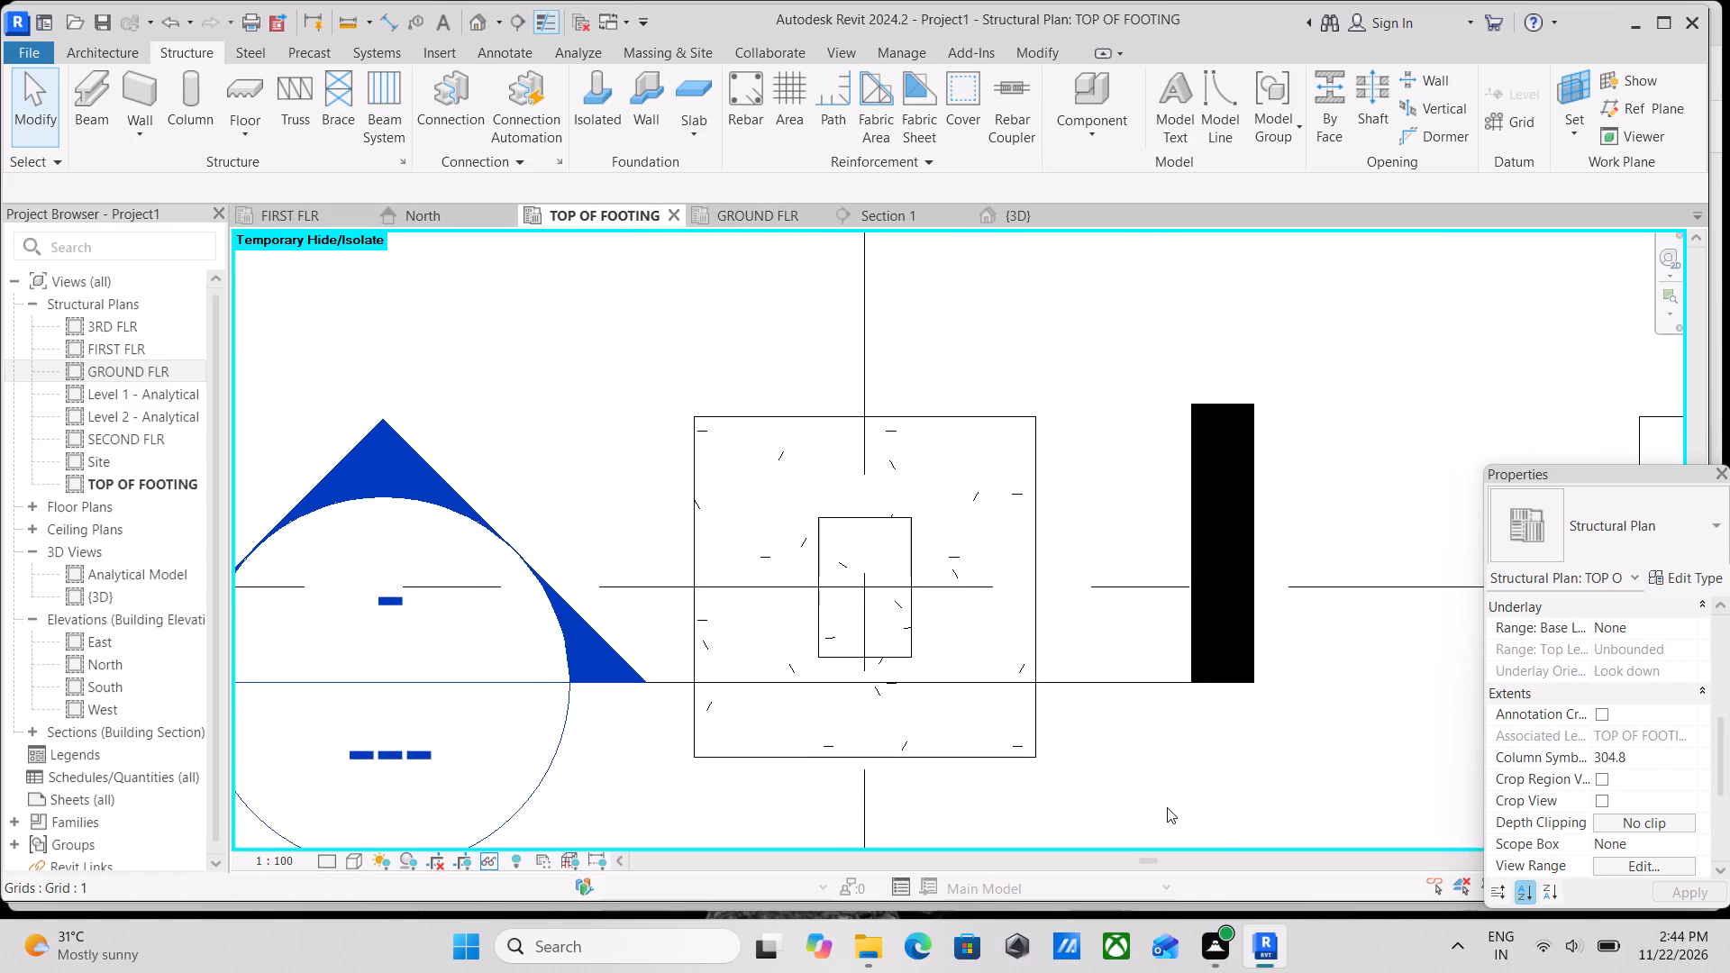
Nudge the Section 1 line up in plan until it cuts through the column on grids A and 1.
click(1135, 684)
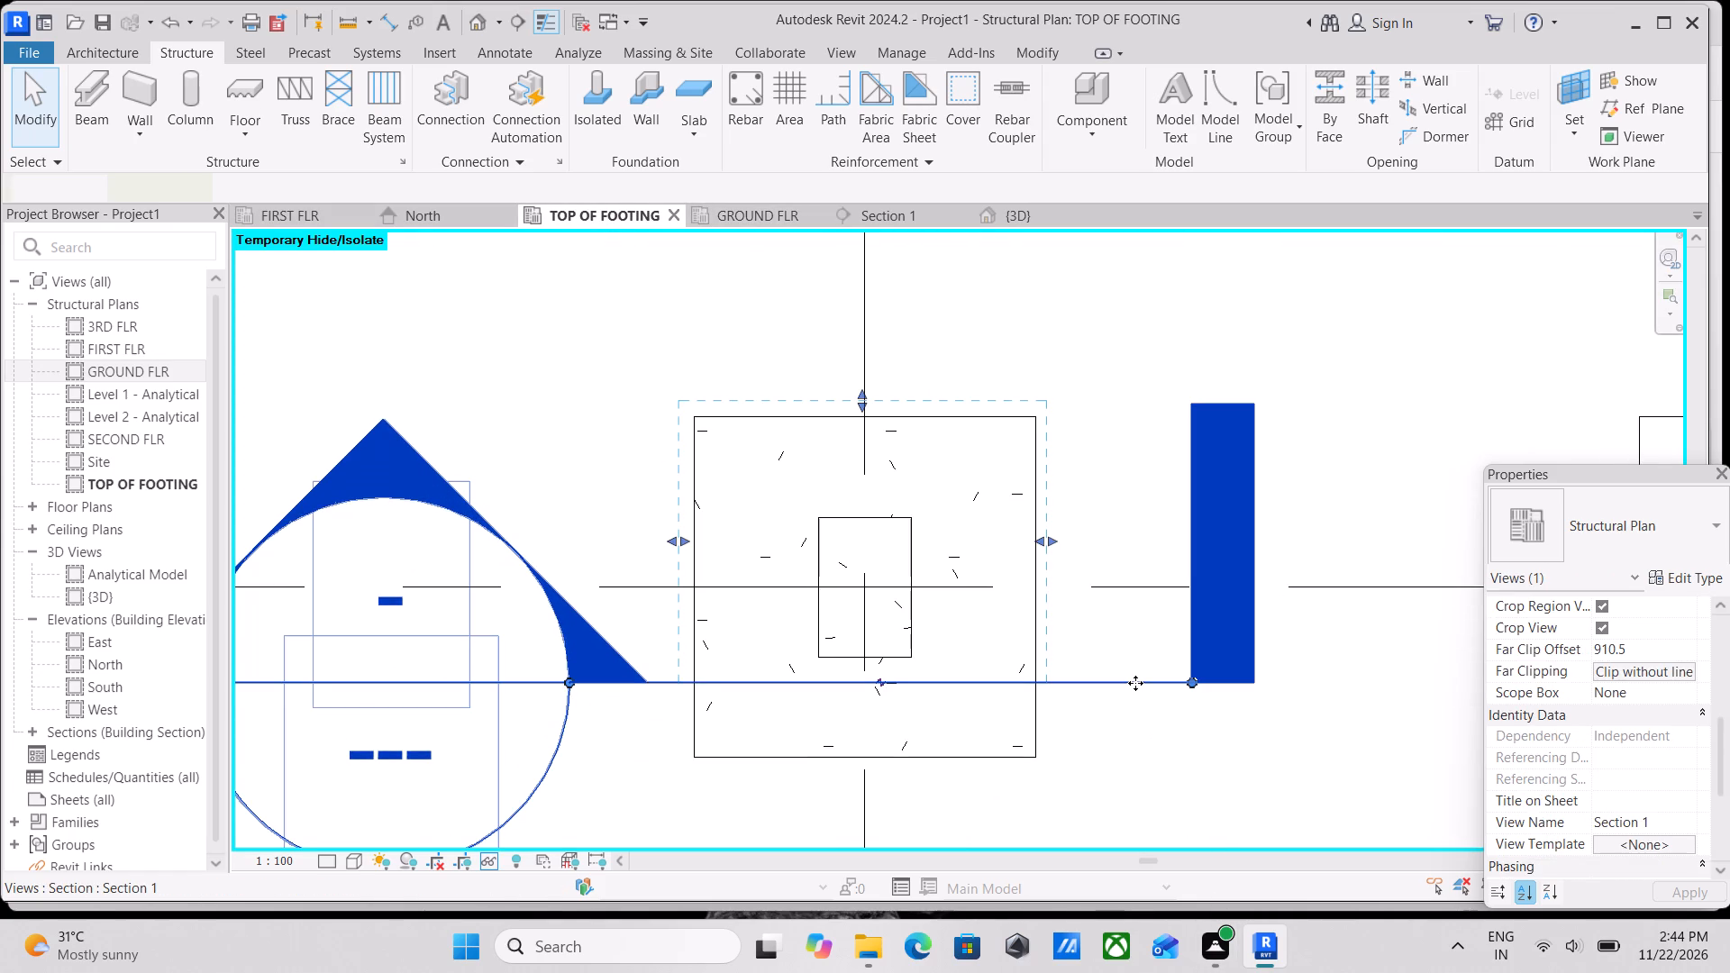
key(Up)
key(Up)
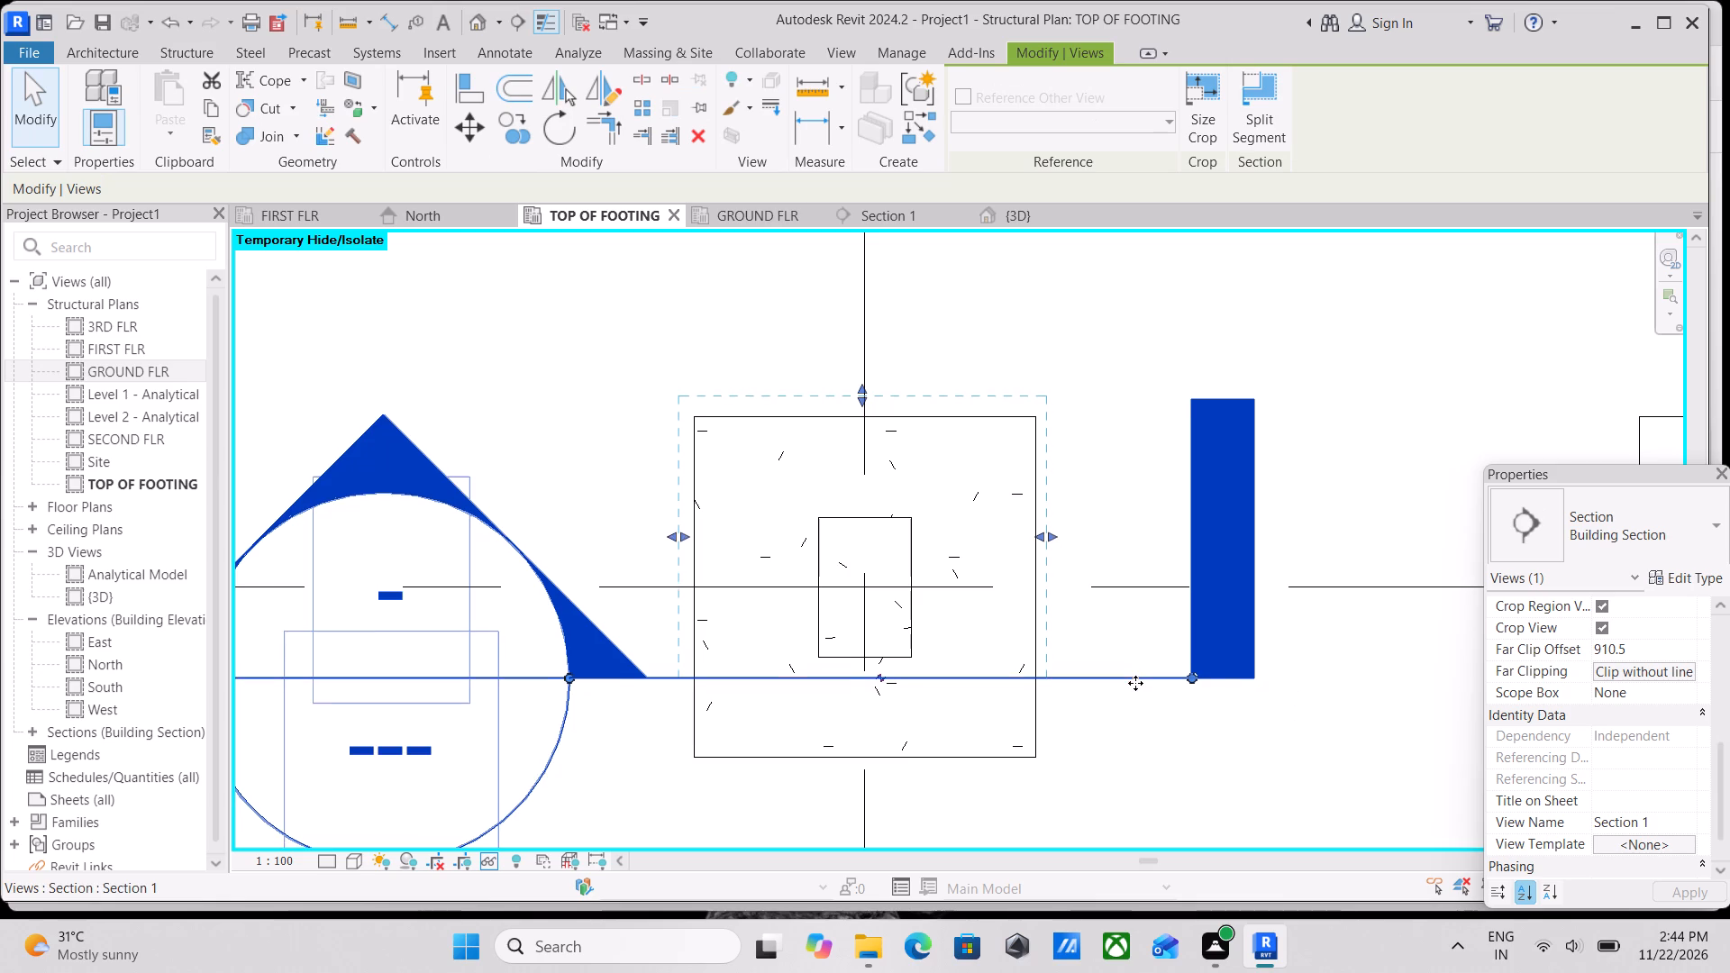
key(Up)
key(Up)
key(Up)
key(Up)
key(Up)
key(Up)
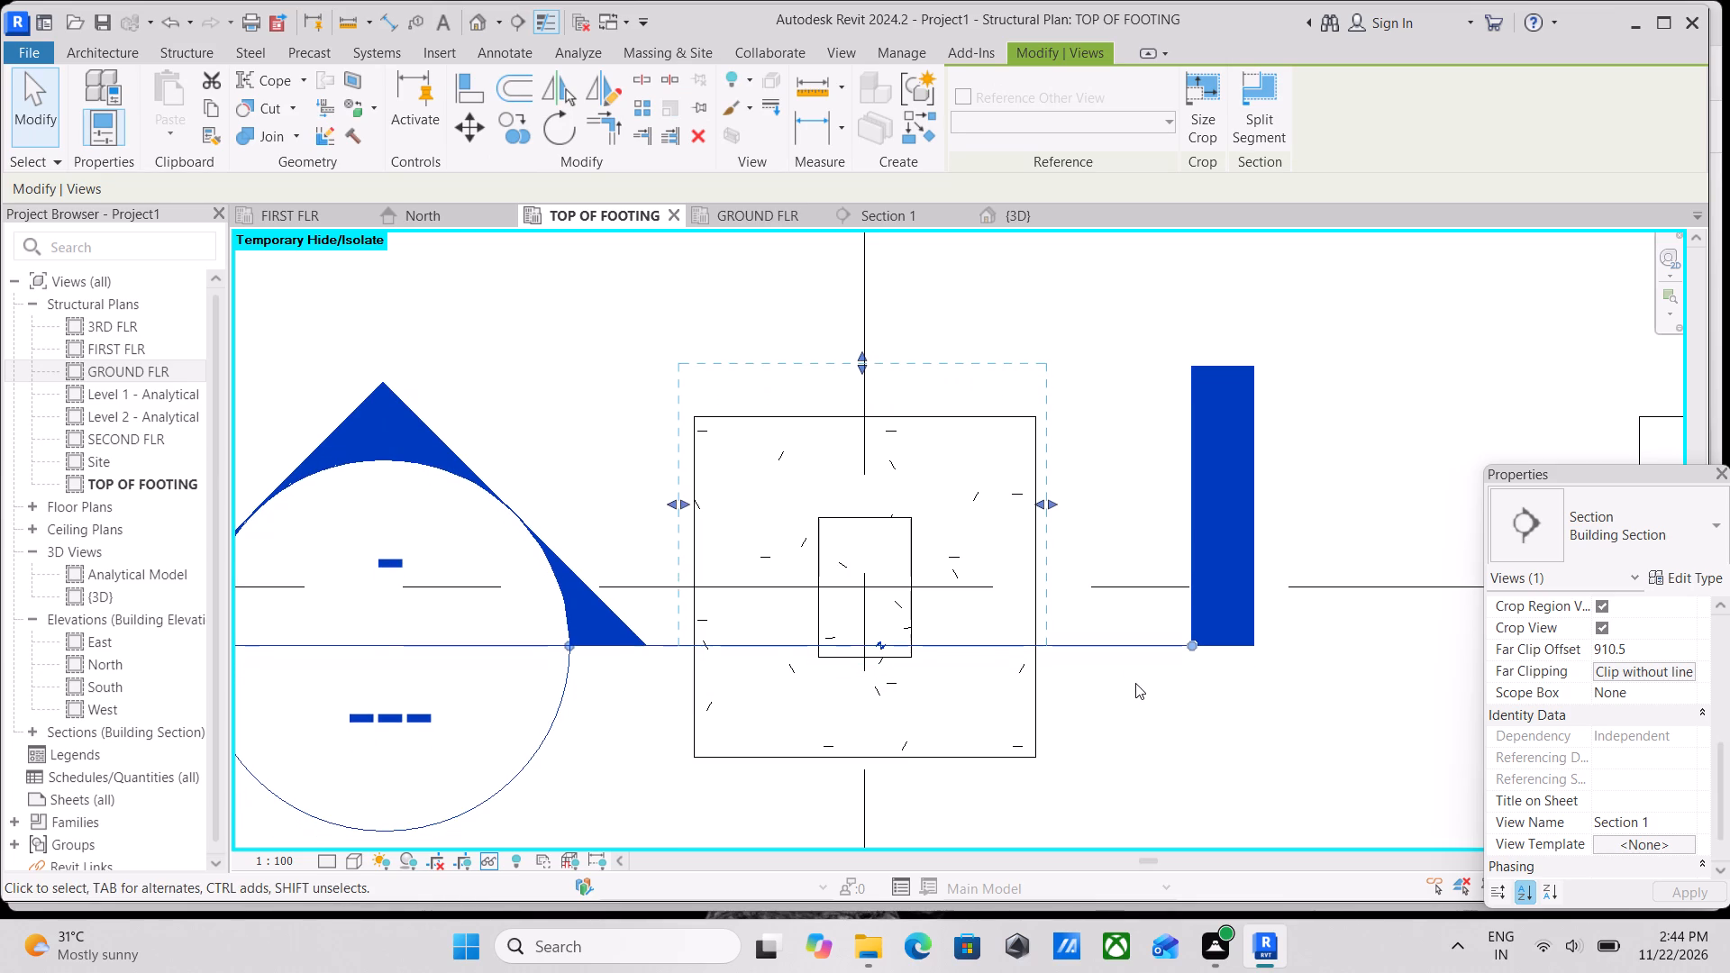
key(Up)
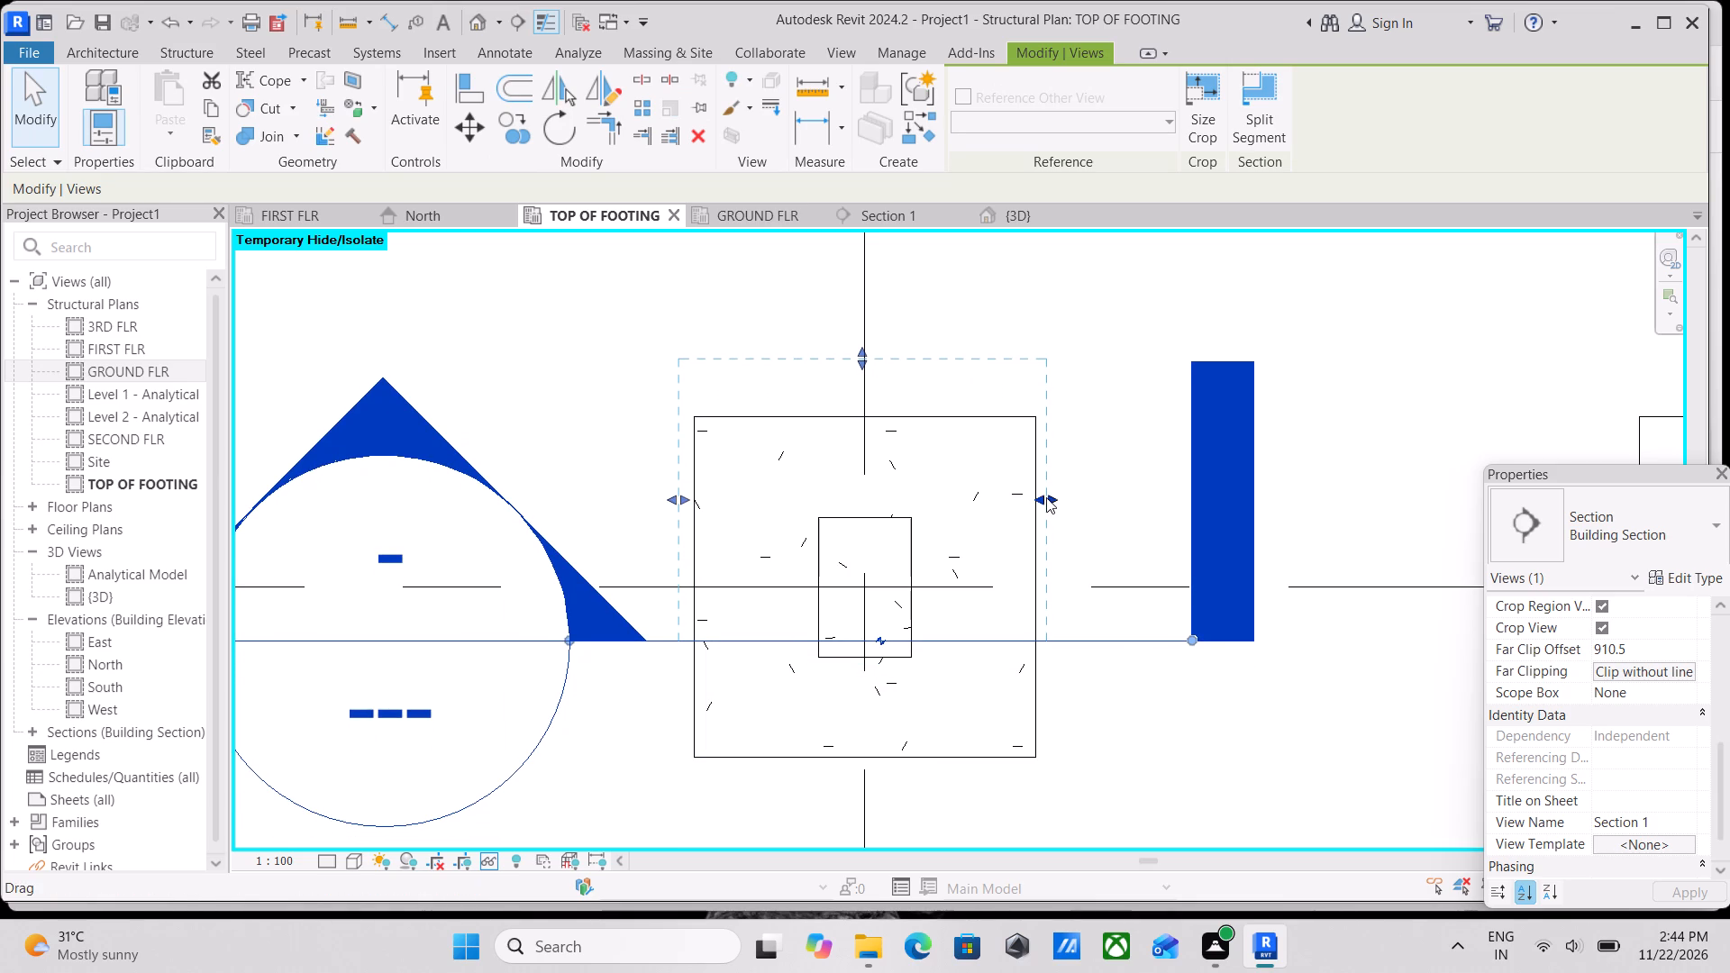
Pull in both sides of Section 1's view extents towards the column and reduce its far clip offset to about 567 mm.
drag(1039, 499, 942, 508)
drag(681, 496, 722, 501)
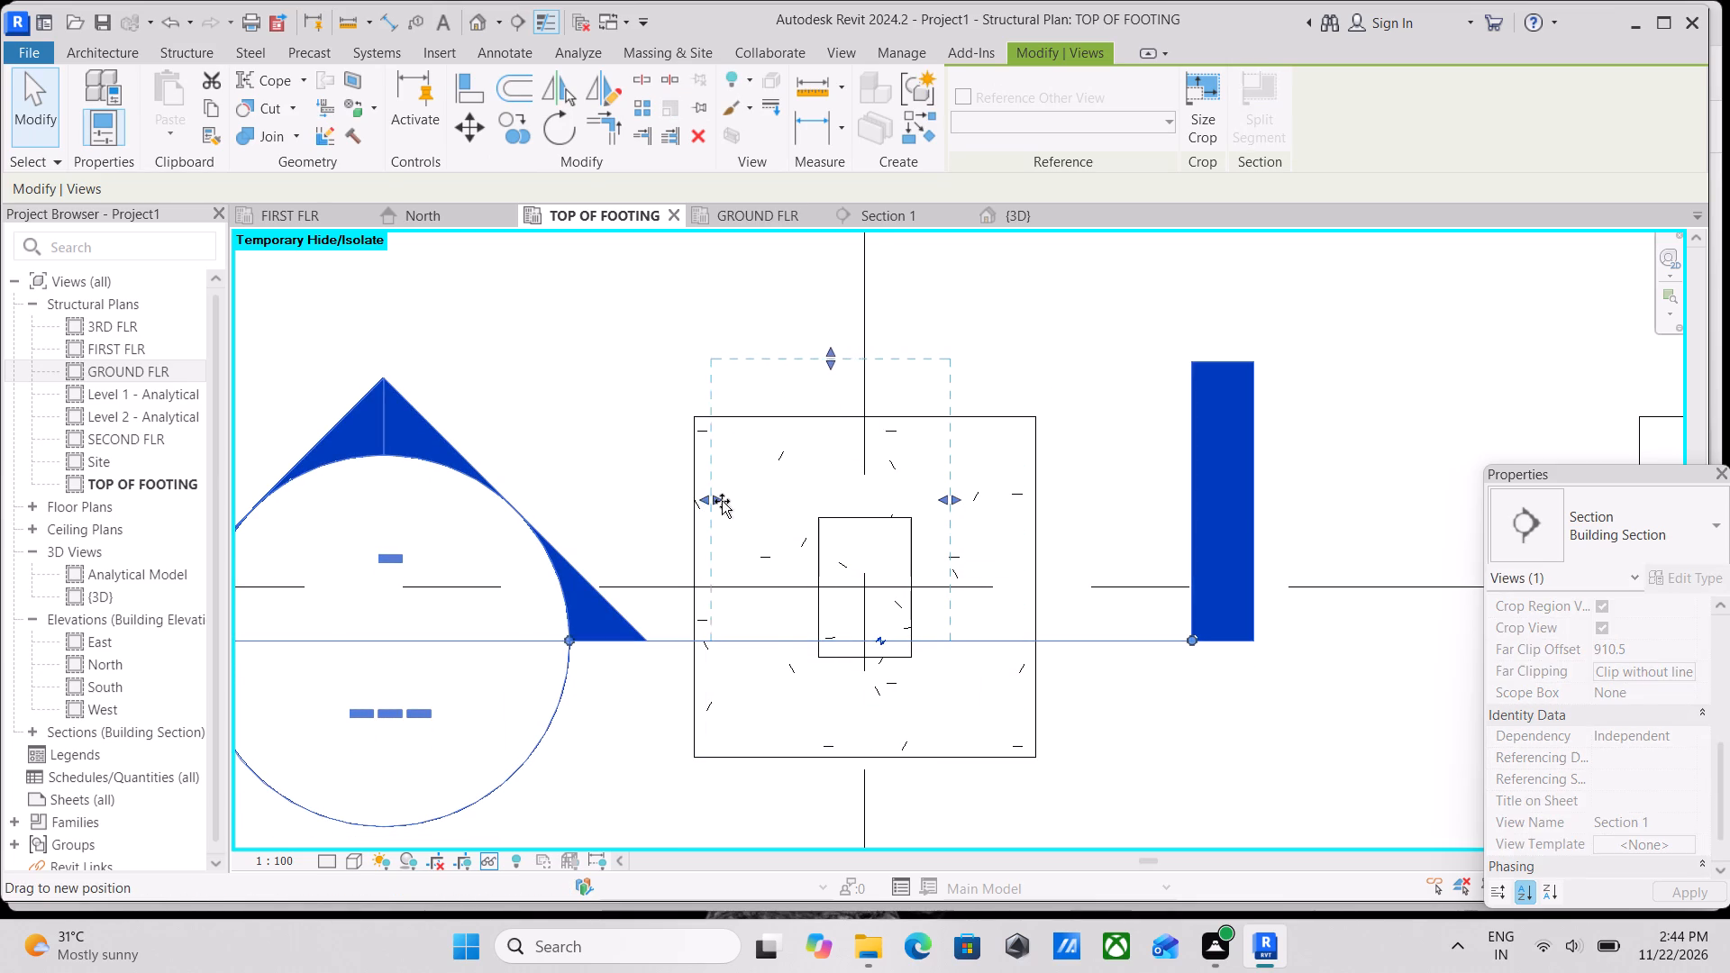
drag(722, 501, 803, 513)
drag(870, 369, 887, 476)
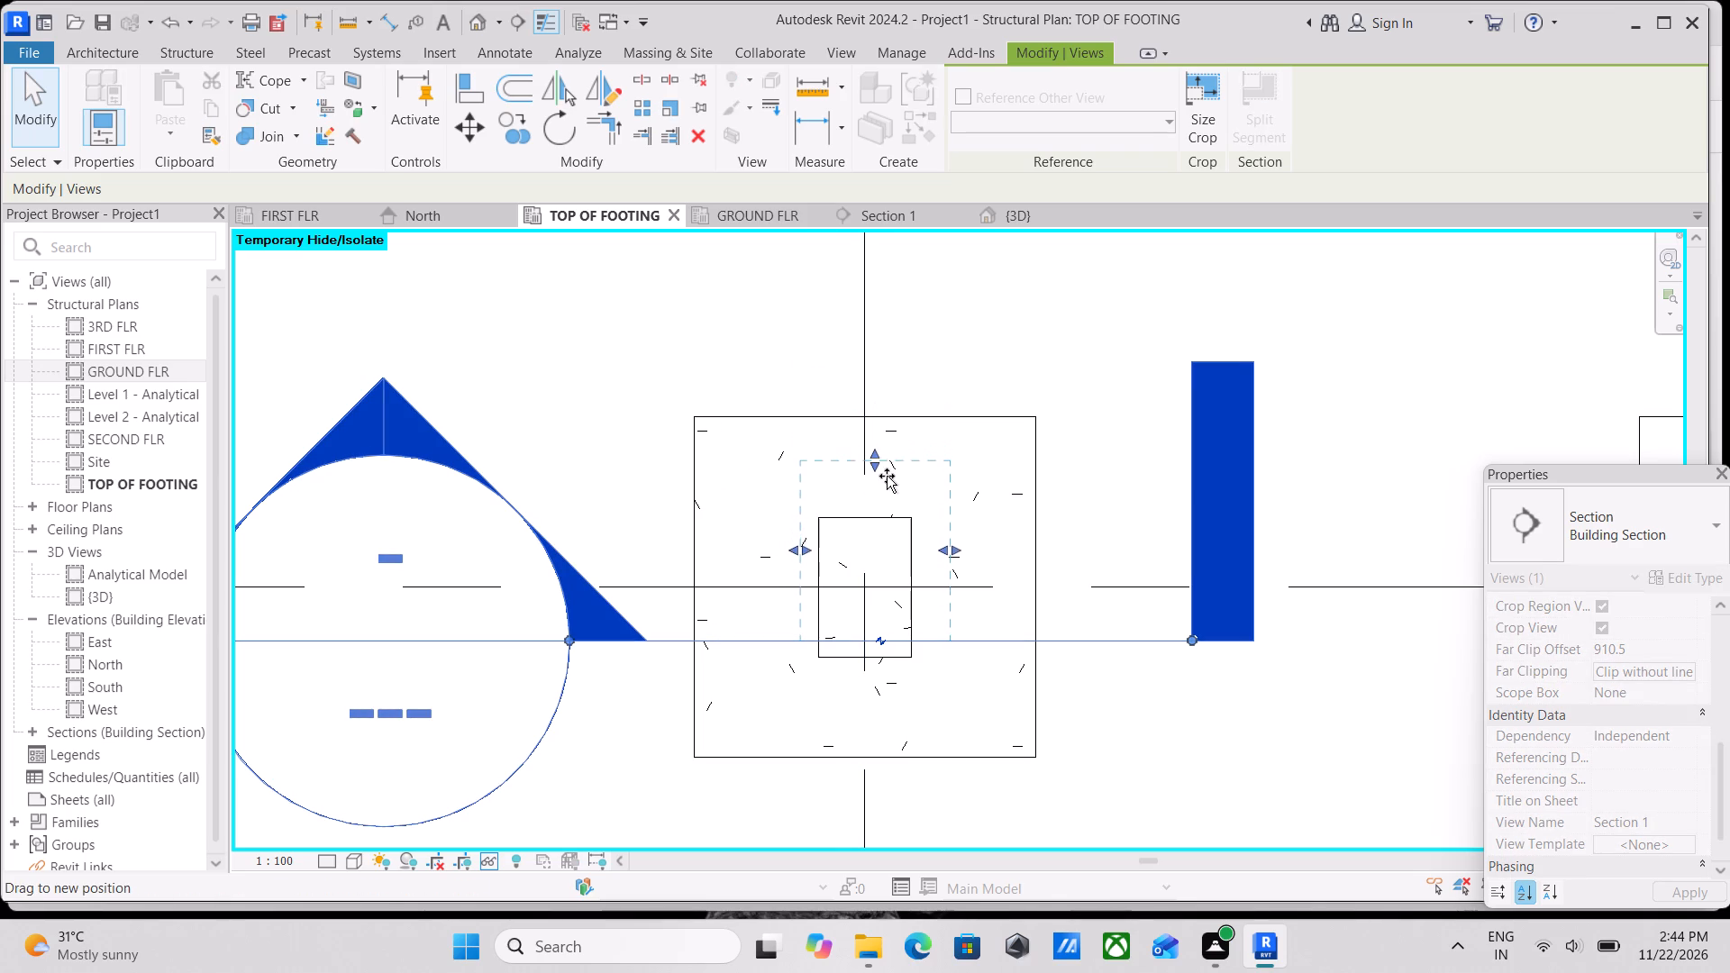
drag(887, 476, 884, 476)
Tighten Section 1's side extents to just outside the column and reduce its far clip offset to about 433 mm.
scroll(961, 559, up, 3)
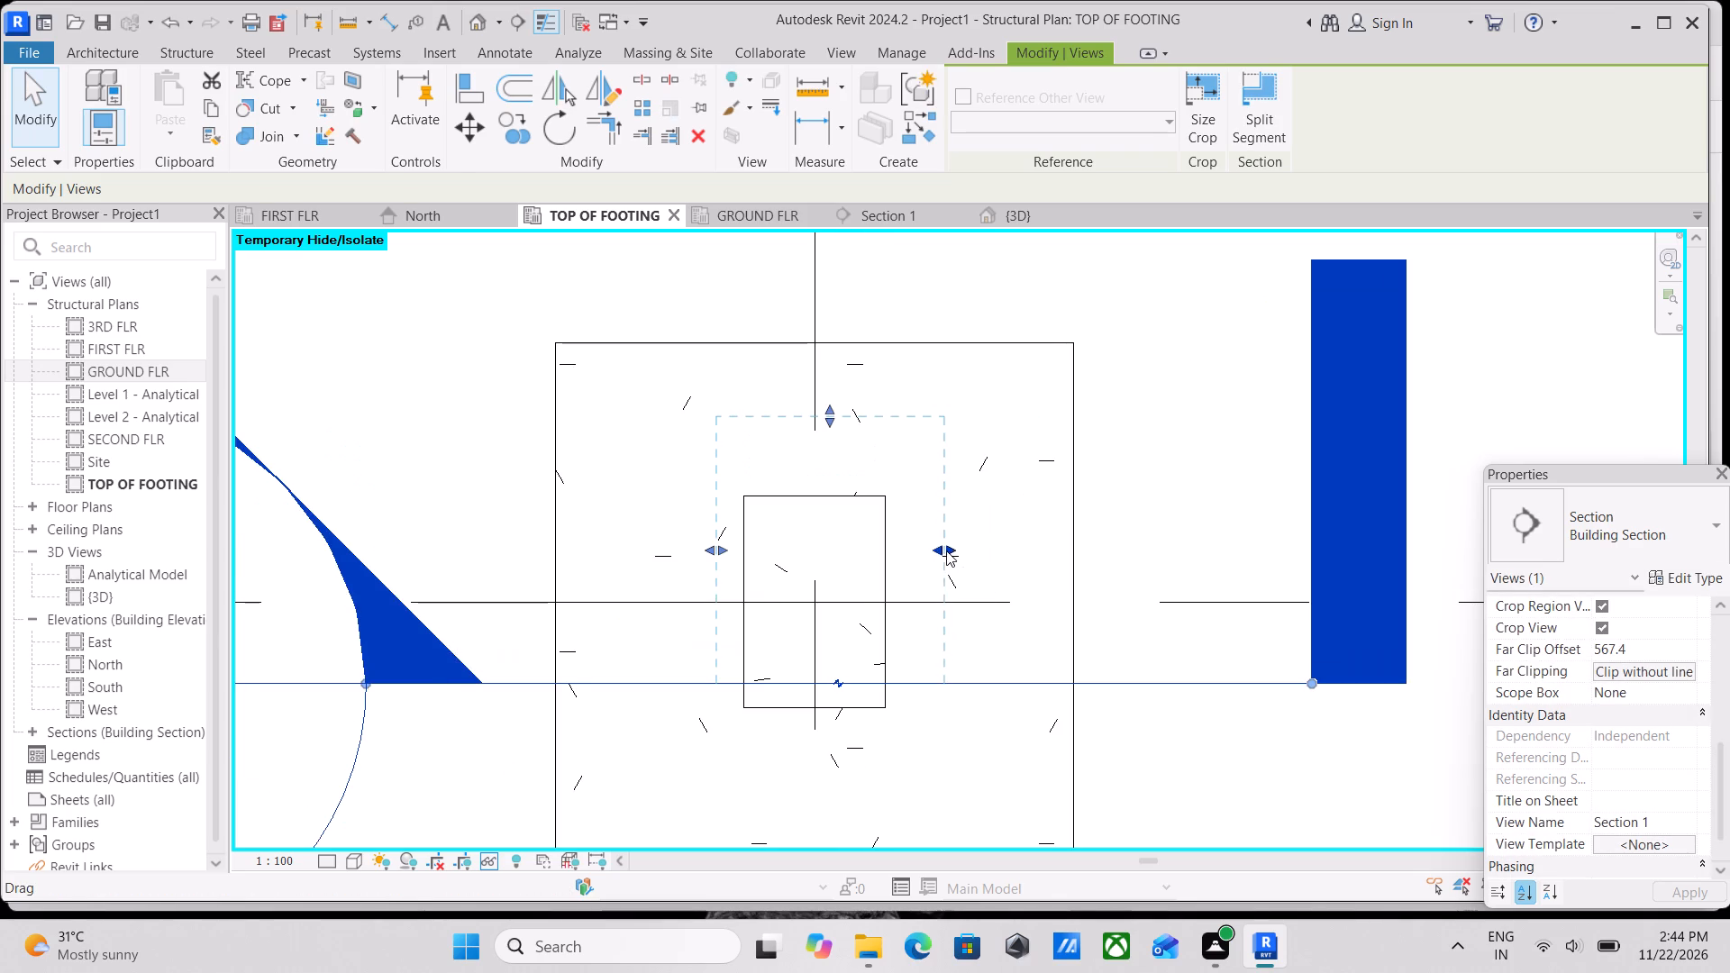
drag(944, 550, 904, 552)
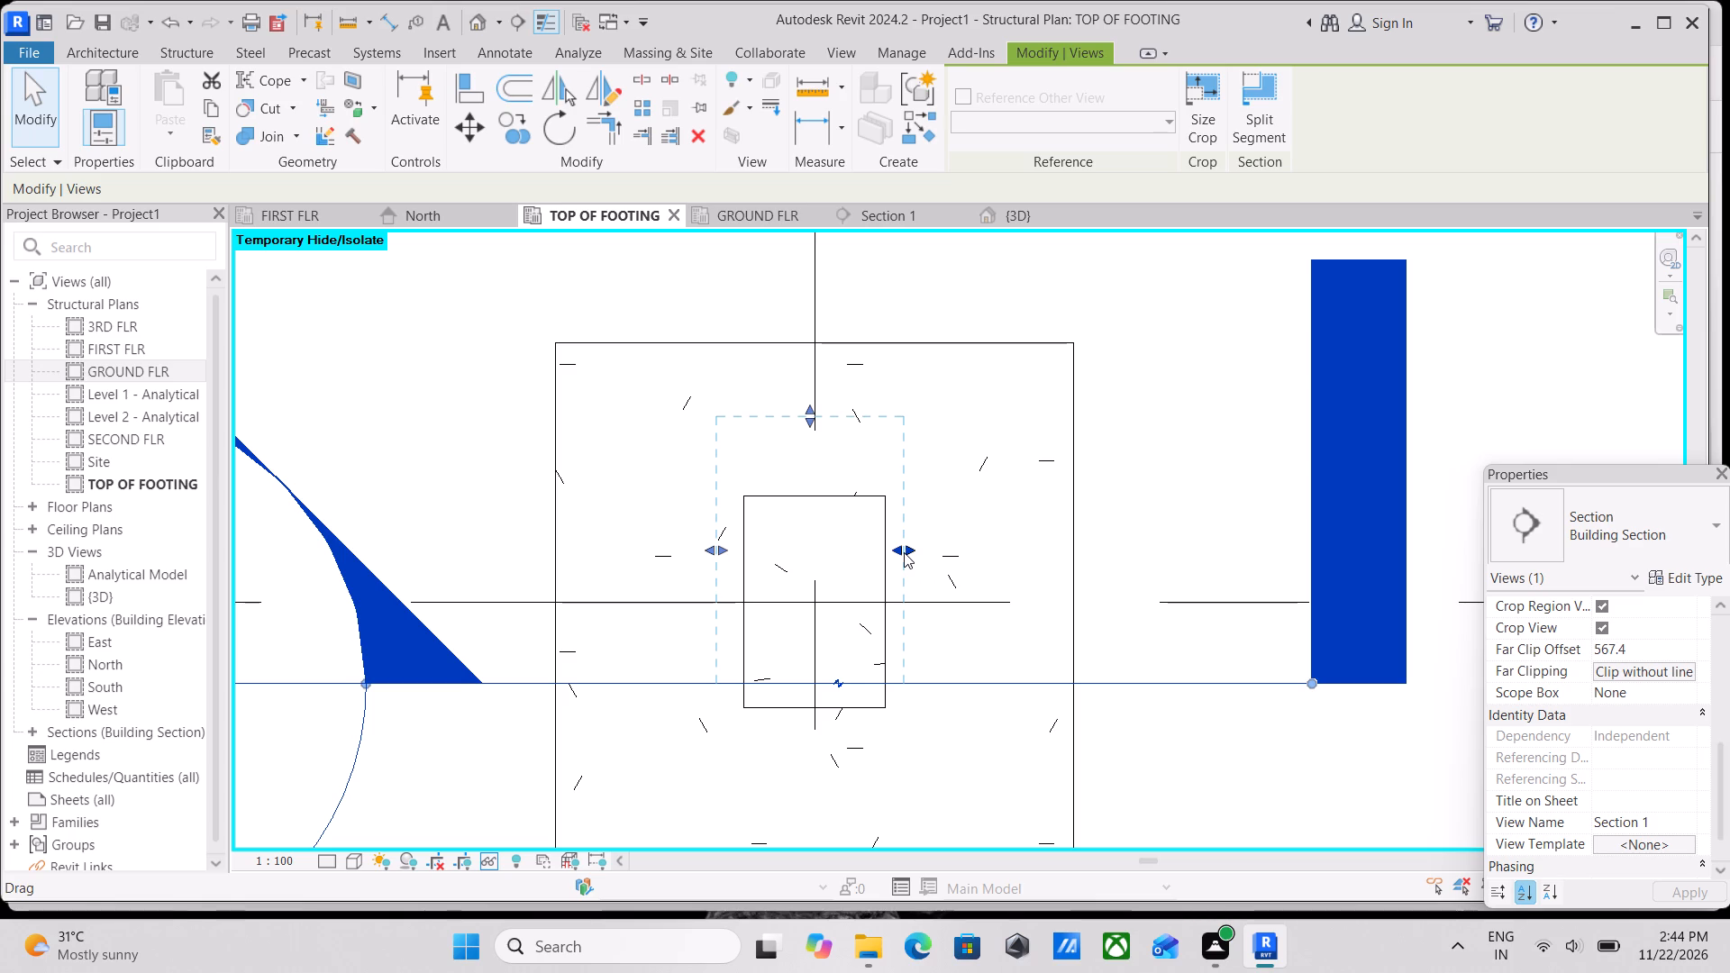
scroll(894, 568, up, 2)
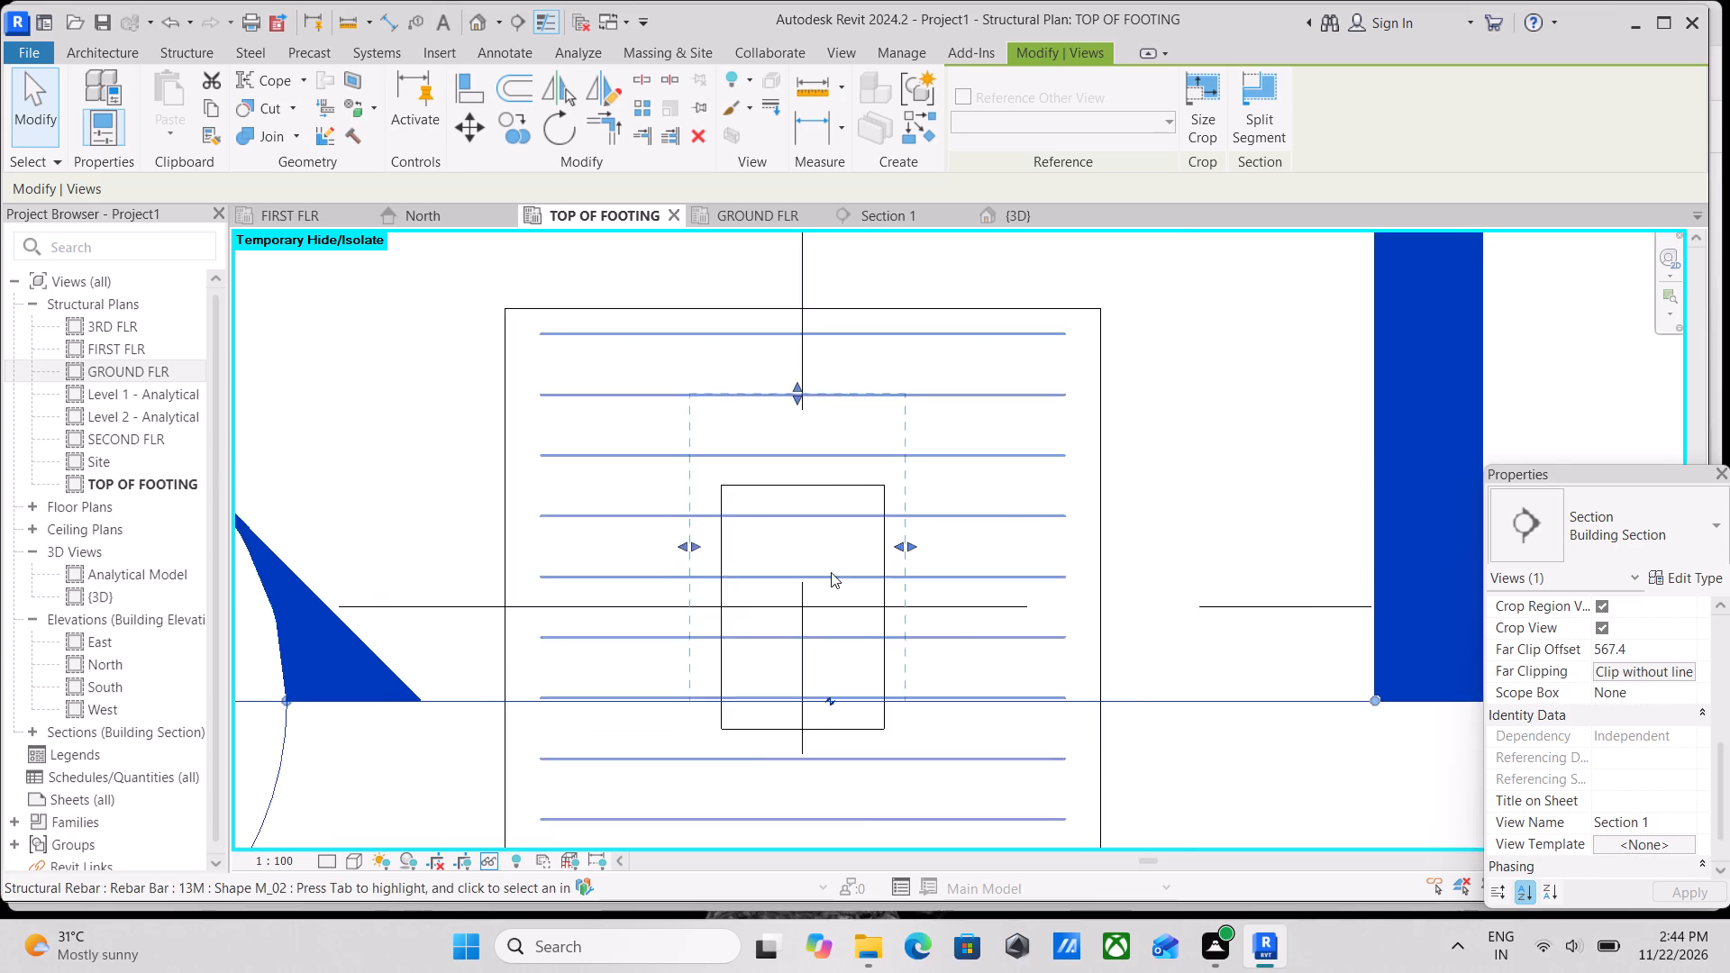
scroll(831, 572, up, 1)
scroll(628, 546, up, 2)
drag(650, 544, 675, 545)
scroll(831, 491, down, 1)
middle_drag(831, 491, 837, 511)
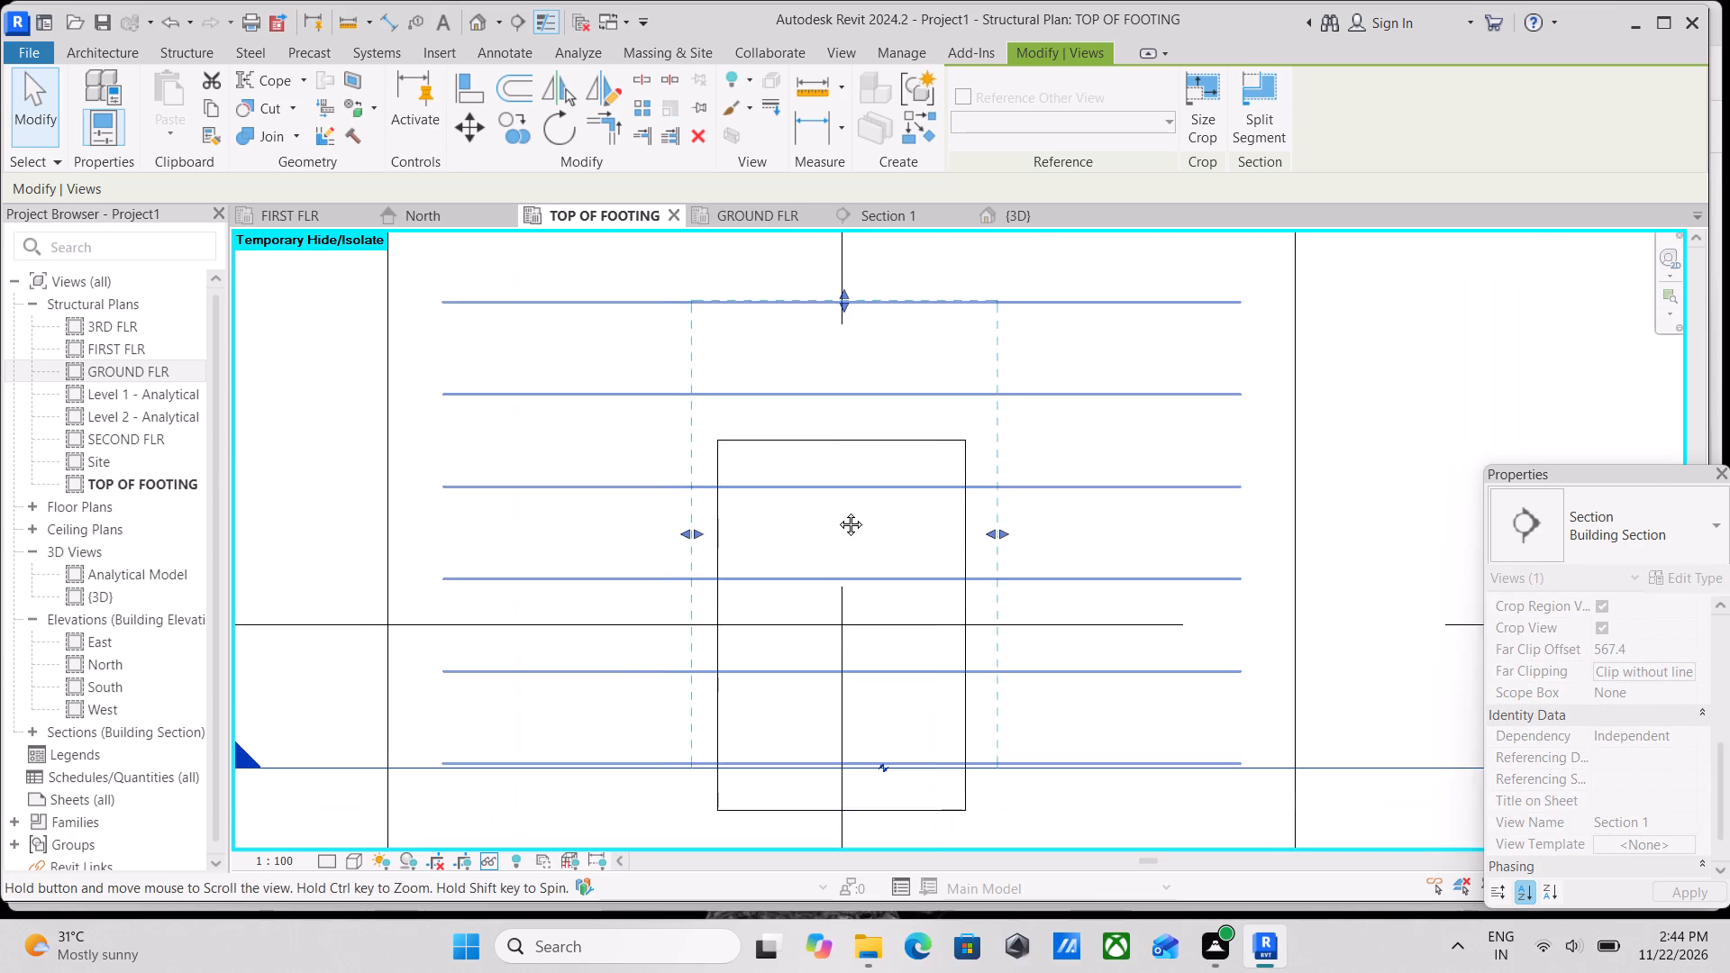
middle_drag(837, 511, 835, 544)
scroll(835, 545, up, 1)
drag(845, 327, 875, 454)
Nudge the Section 1 line down in plan so it cuts just inside the column's lower edge.
scroll(876, 524, down, 4)
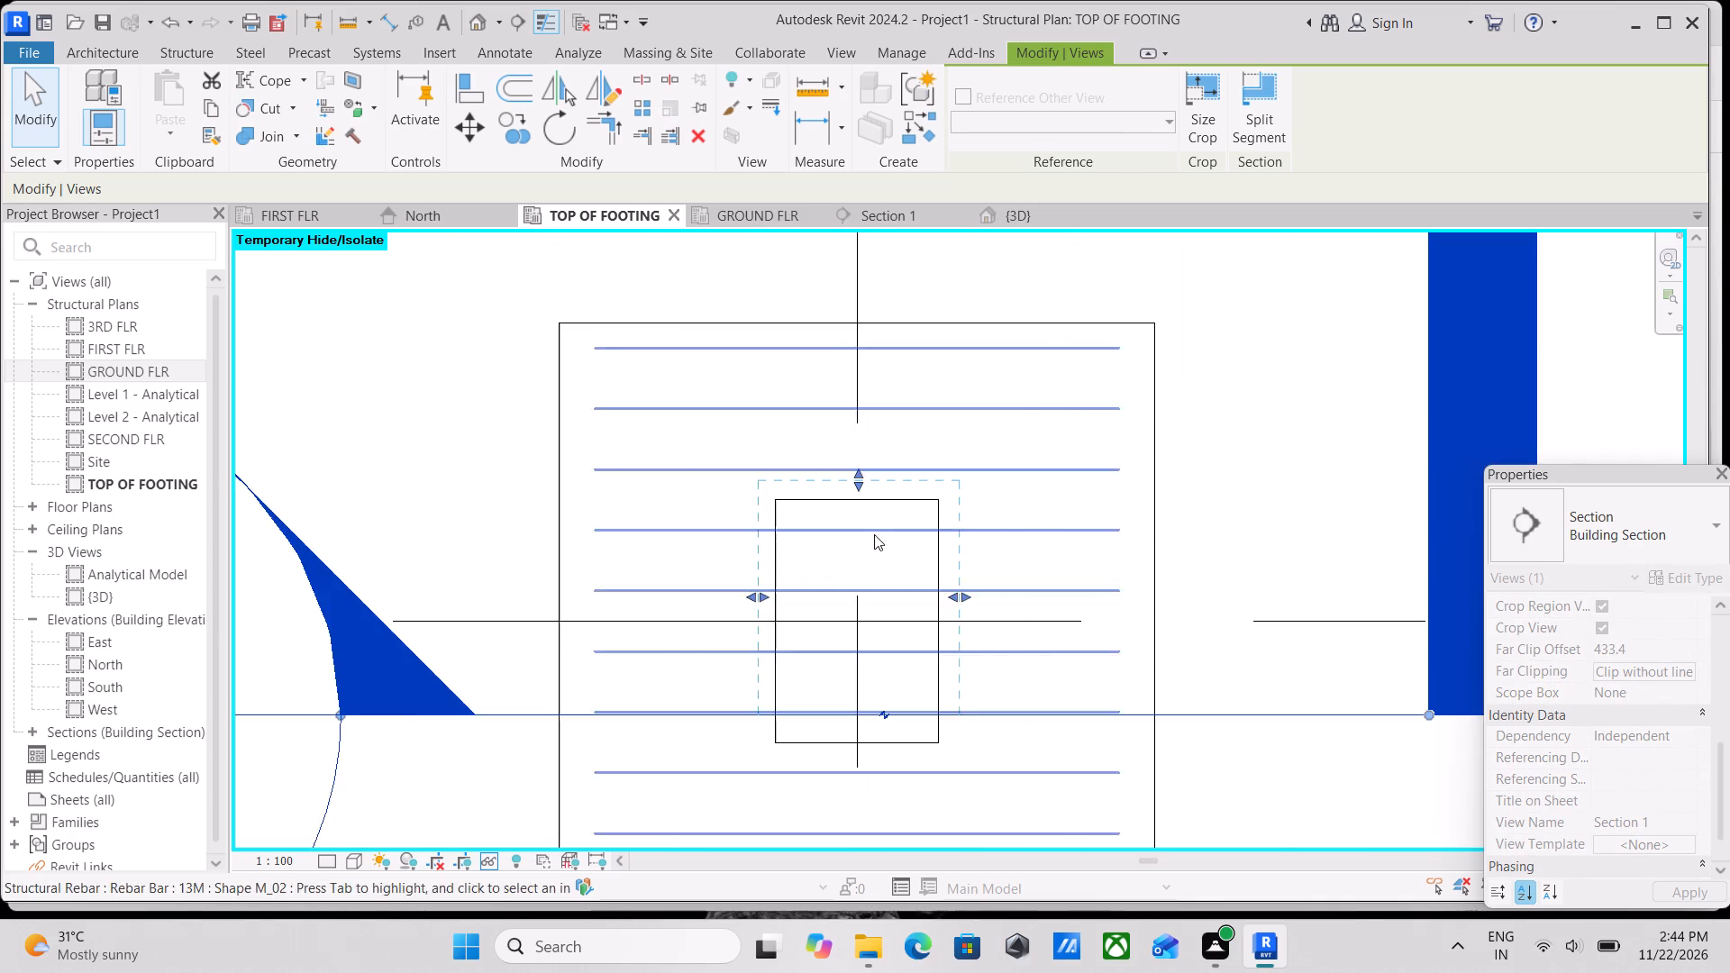
scroll(884, 559, down, 1)
middle_drag(884, 559, 937, 510)
scroll(945, 668, up, 4)
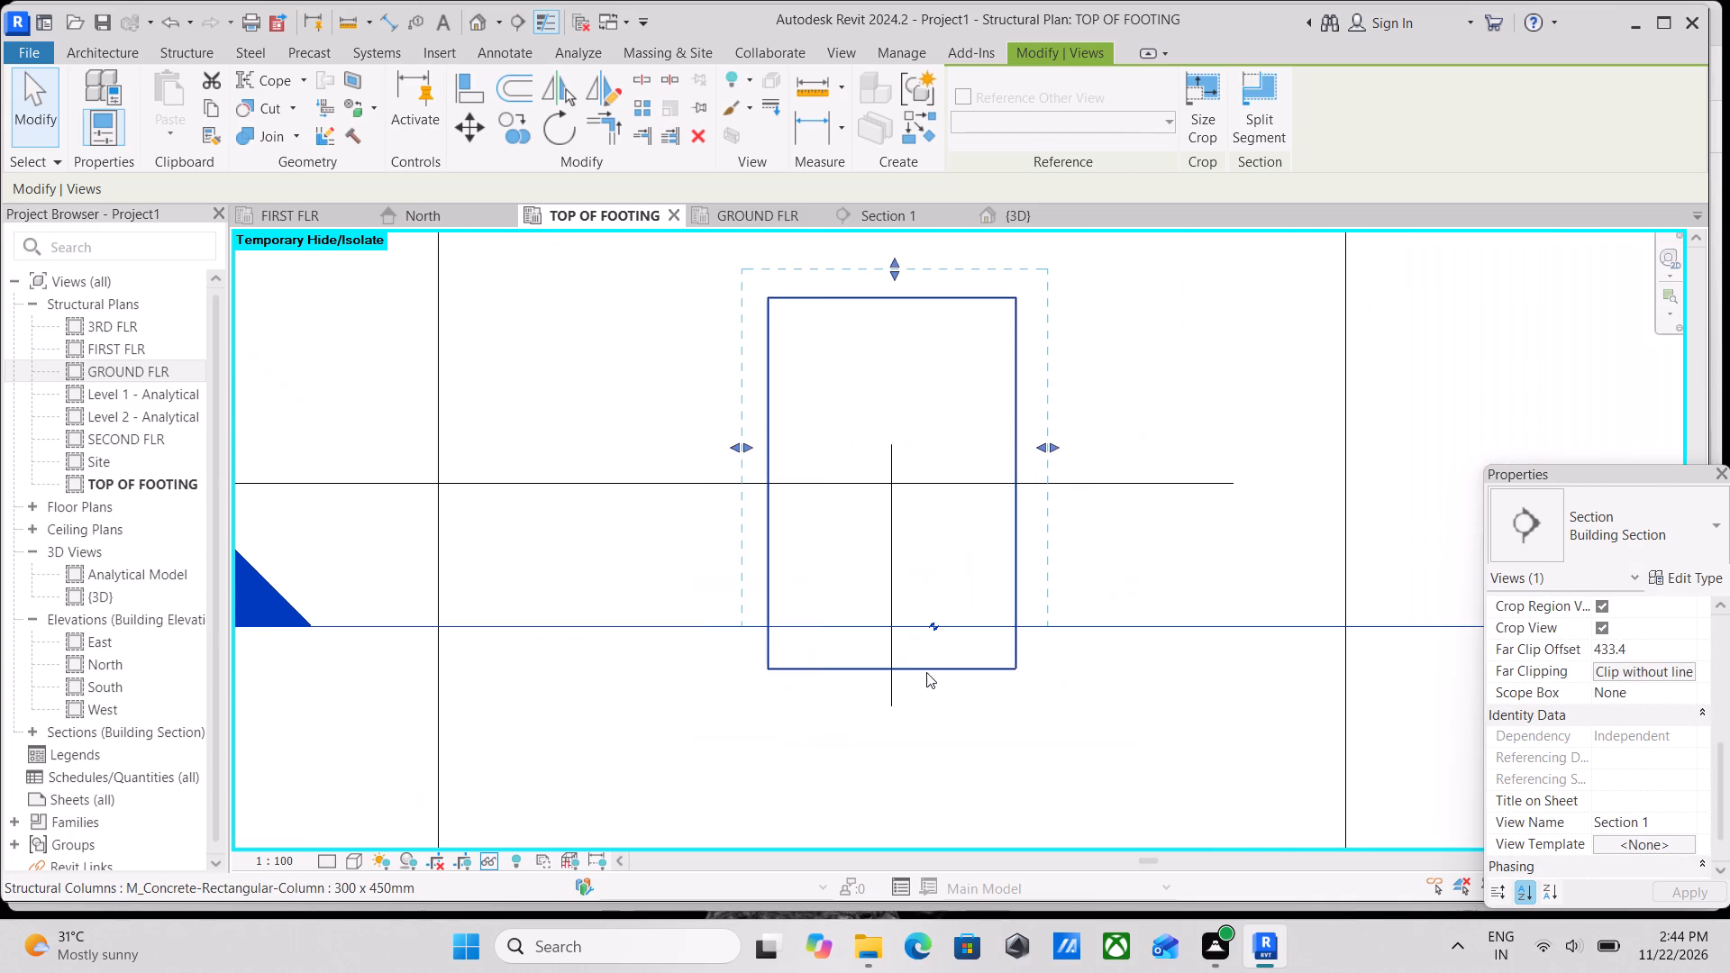
scroll(867, 645, up, 2)
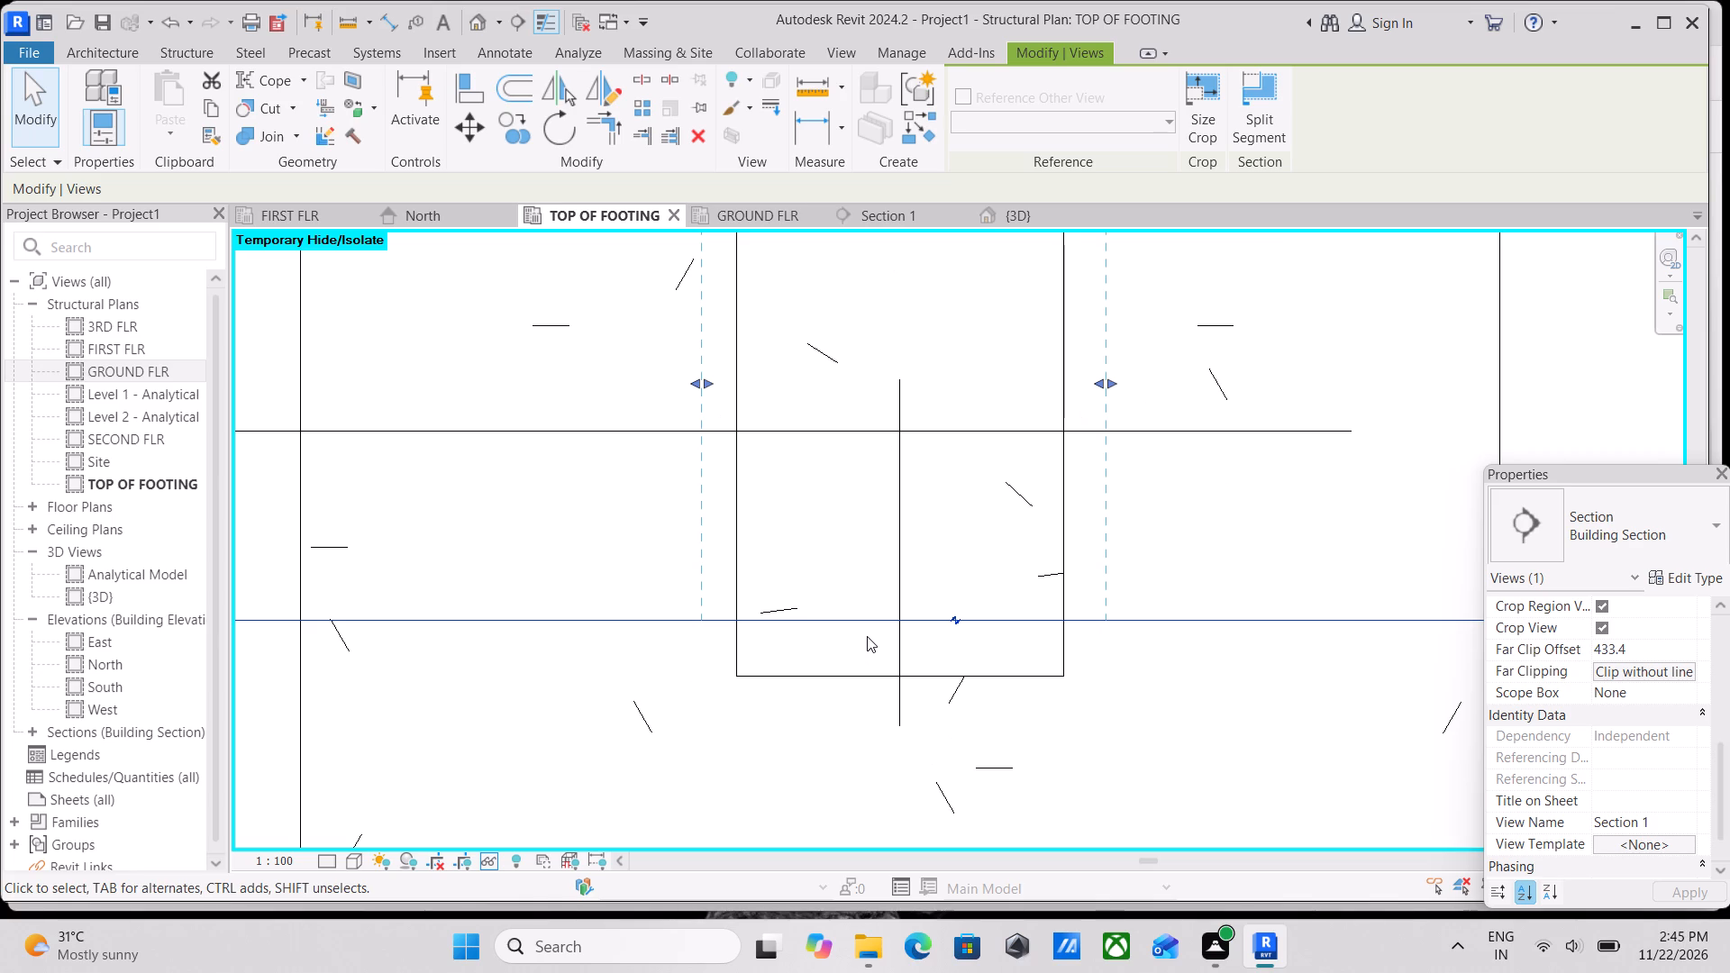
scroll(869, 630, down, 2)
middle_drag(870, 624, 894, 662)
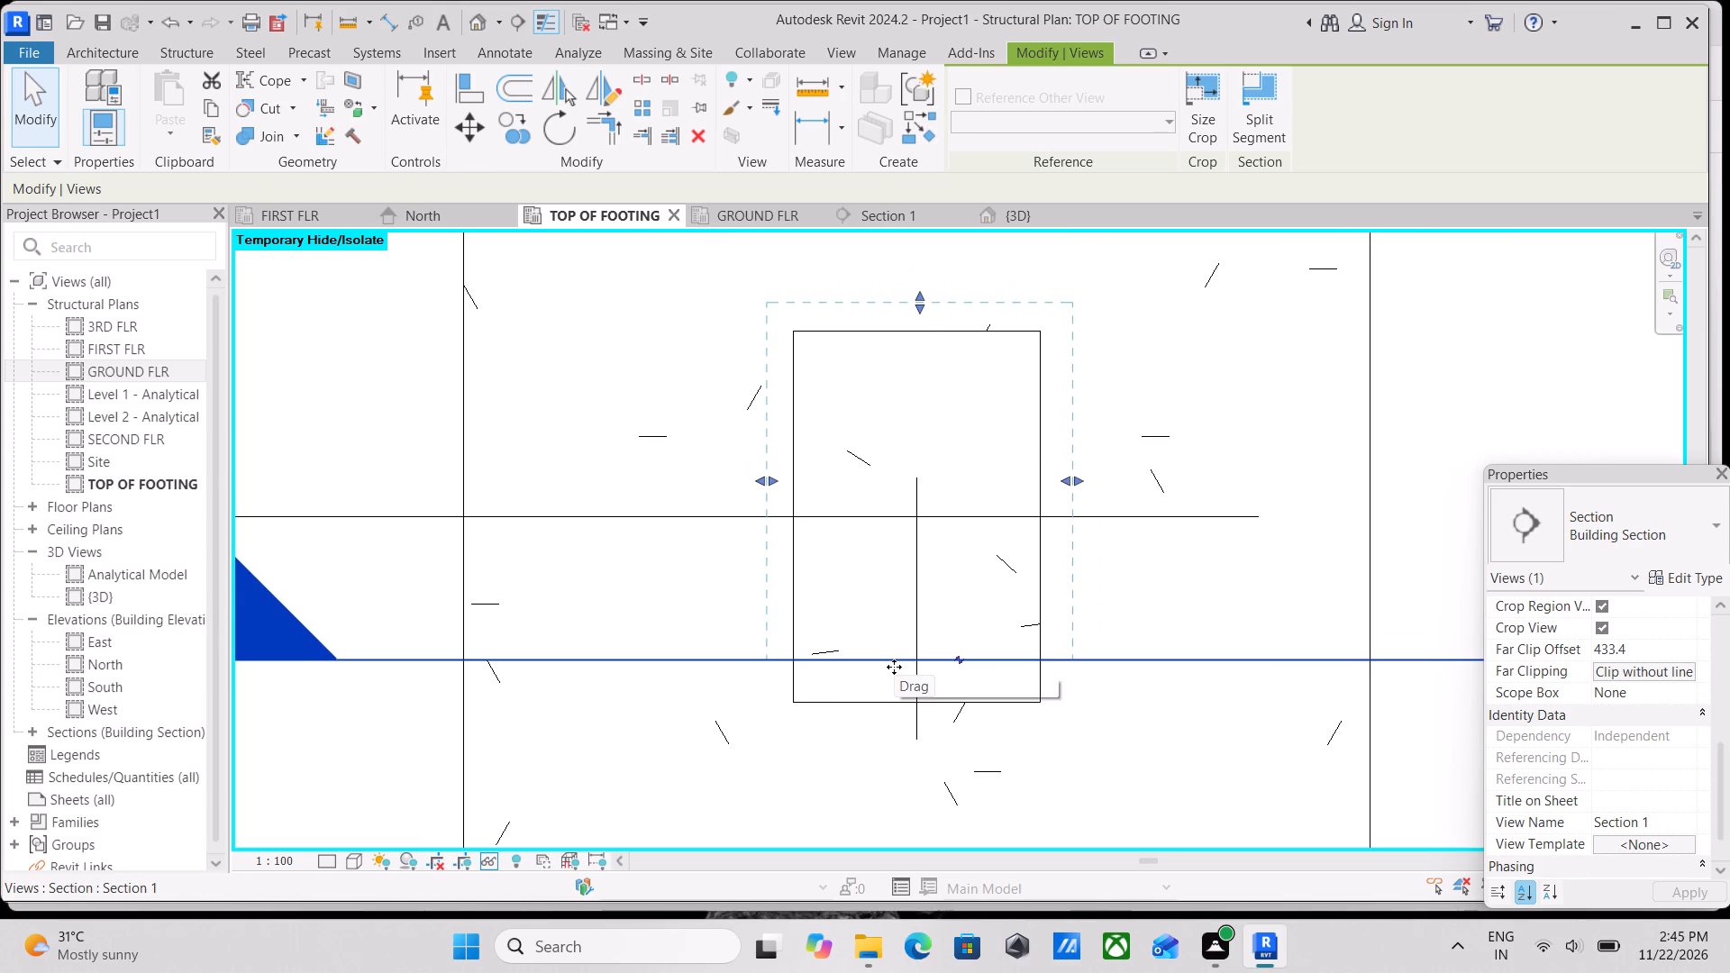
key(Down)
key(Down)
key(Down)
key(Down)
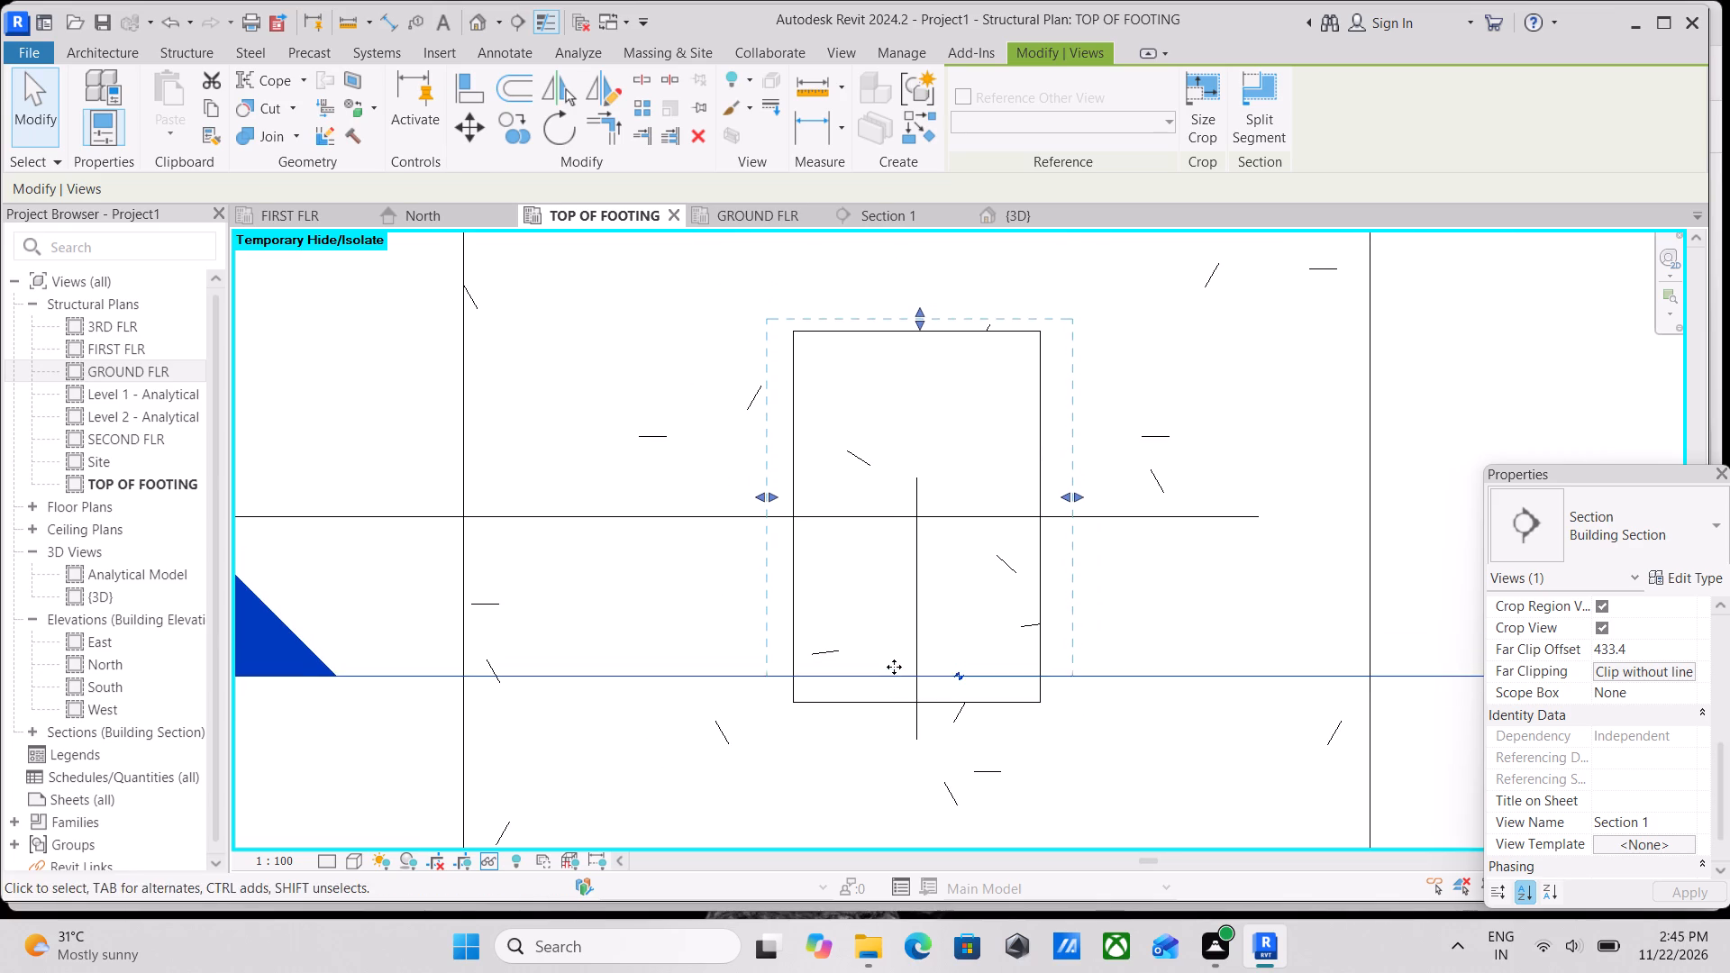
key(Down)
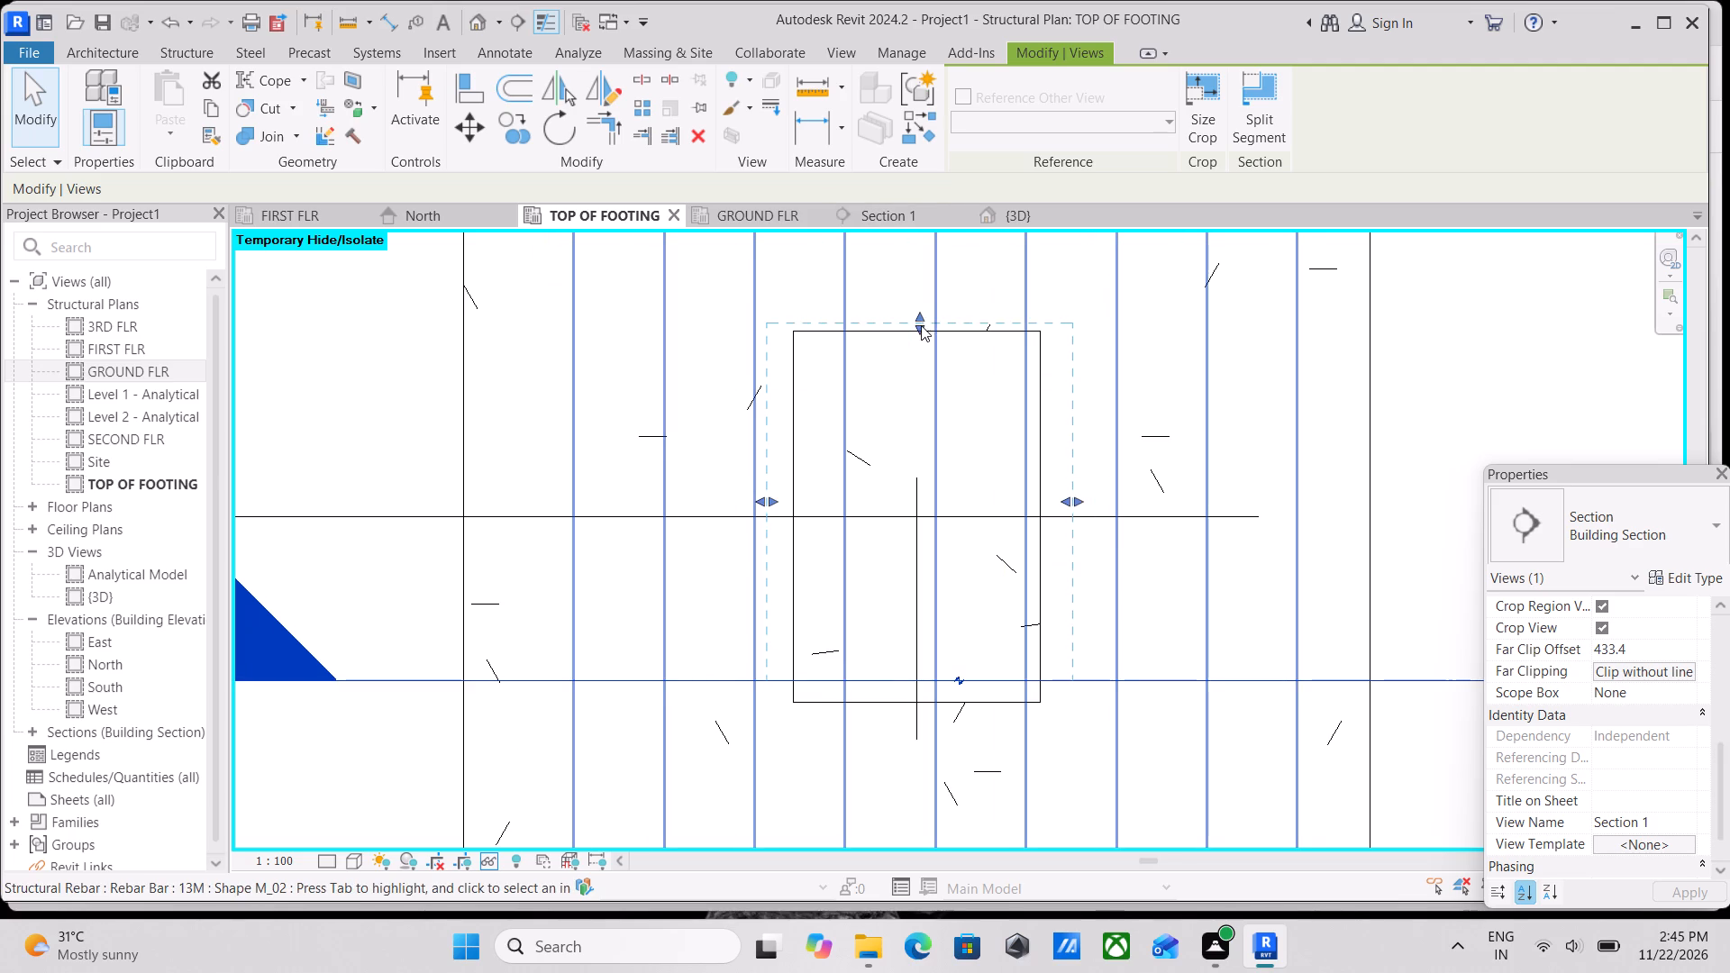
Extend Section 1's far clip offset to about 441 mm, slightly beyond the column's upper edge.
click(919, 310)
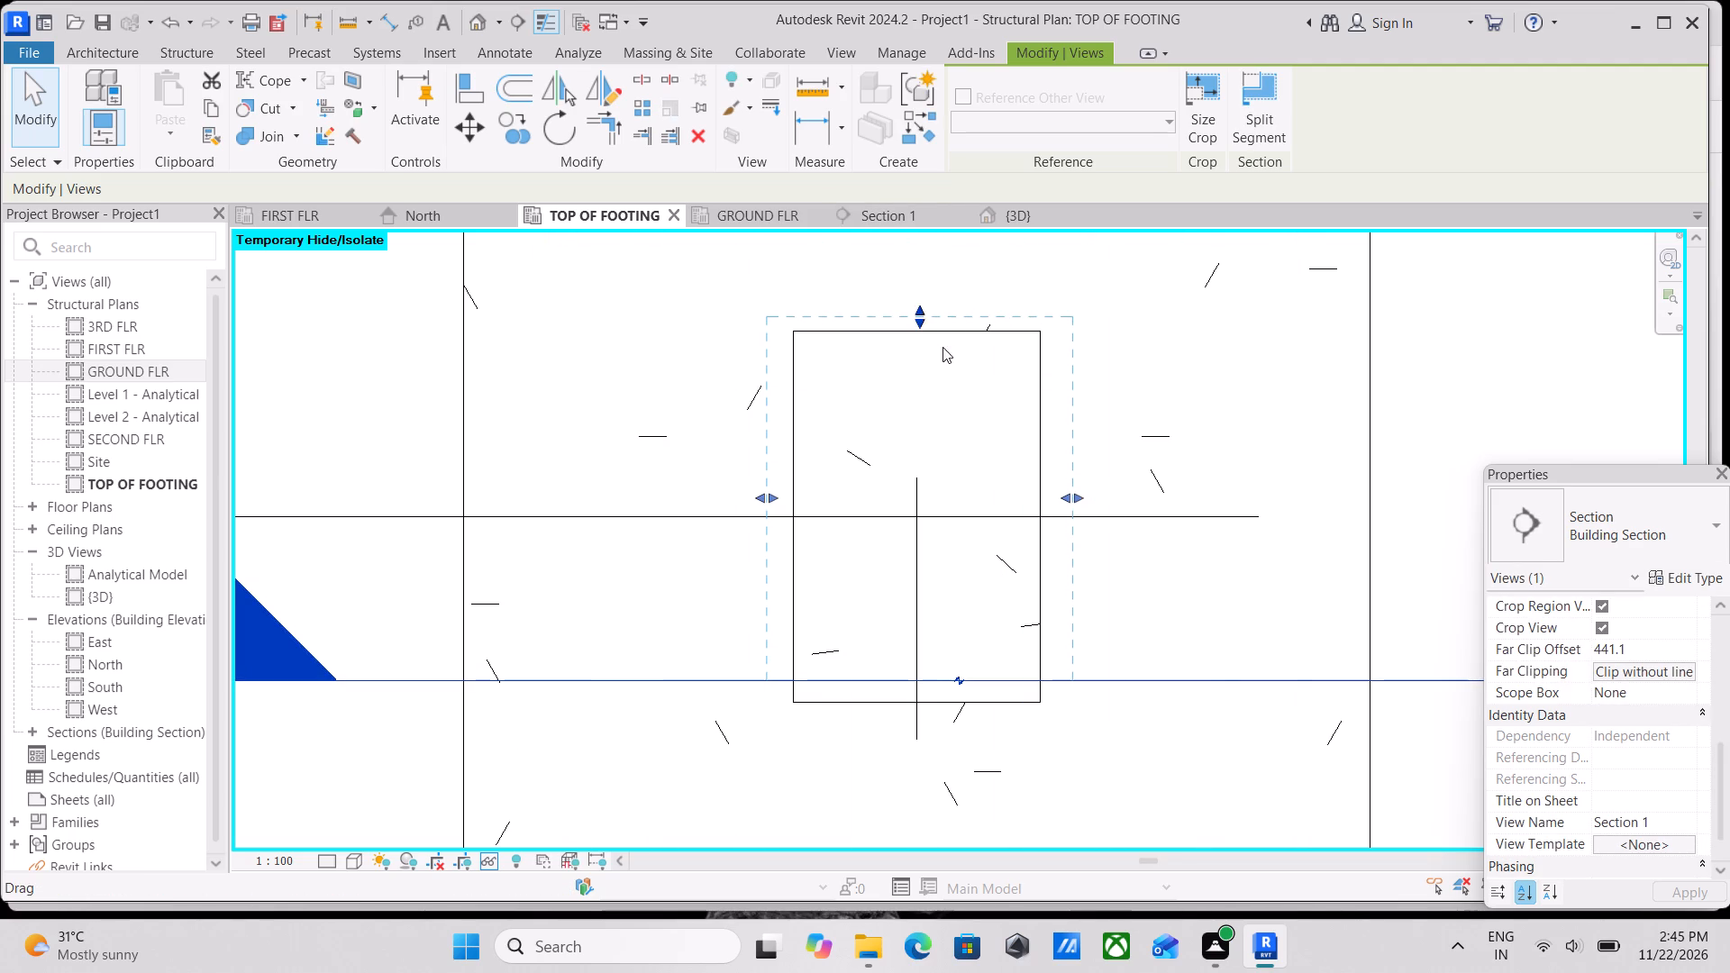
scroll(883, 507, up, 1)
key(Escape)
Open the Section 1 view from its section head in the plan.
scroll(883, 507, down, 2)
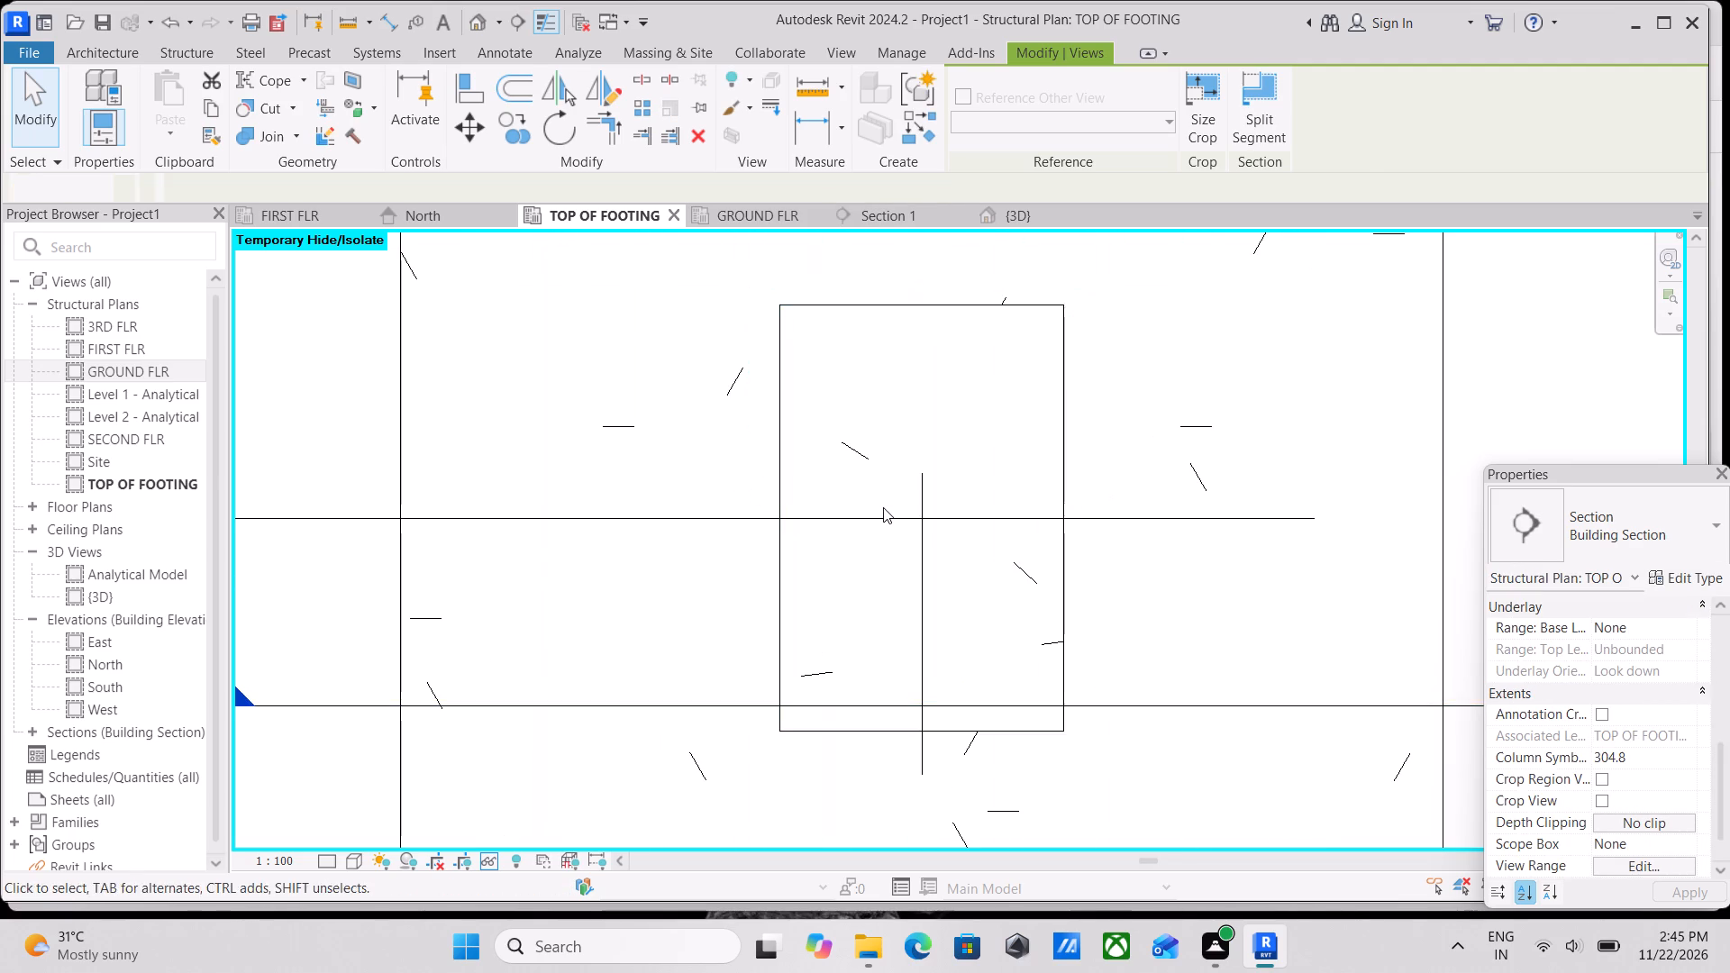
scroll(883, 507, down, 1)
scroll(723, 613, down, 3)
middle_drag(747, 605, 956, 614)
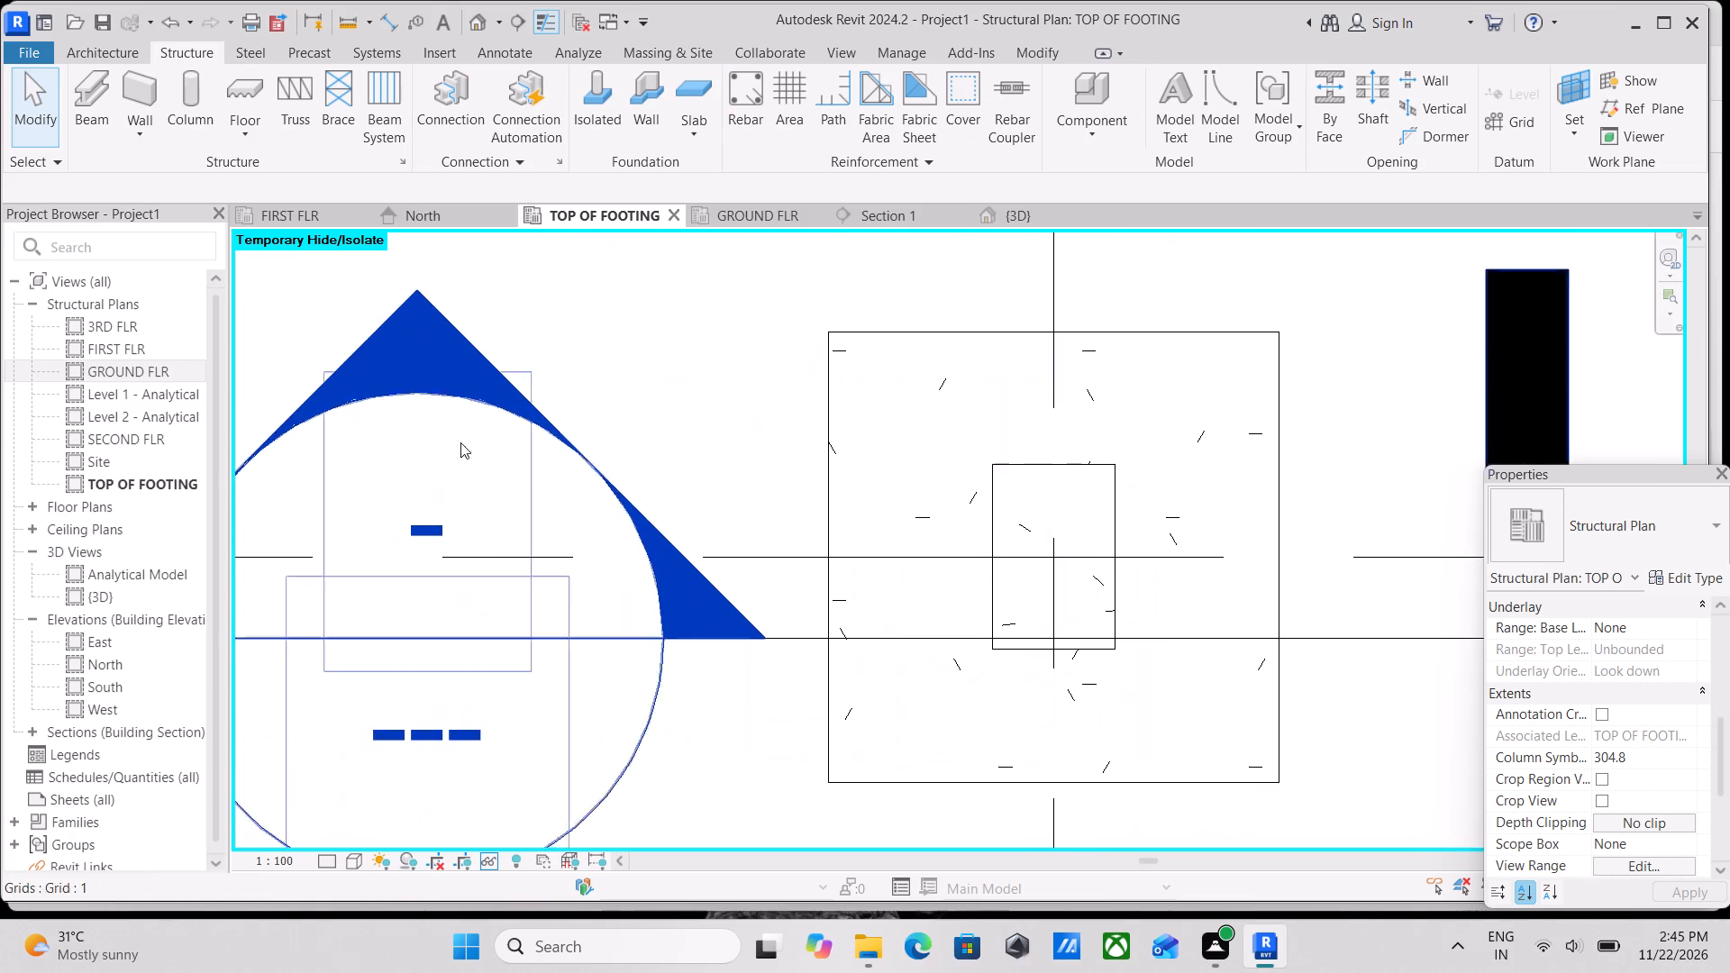
right_click(409, 348)
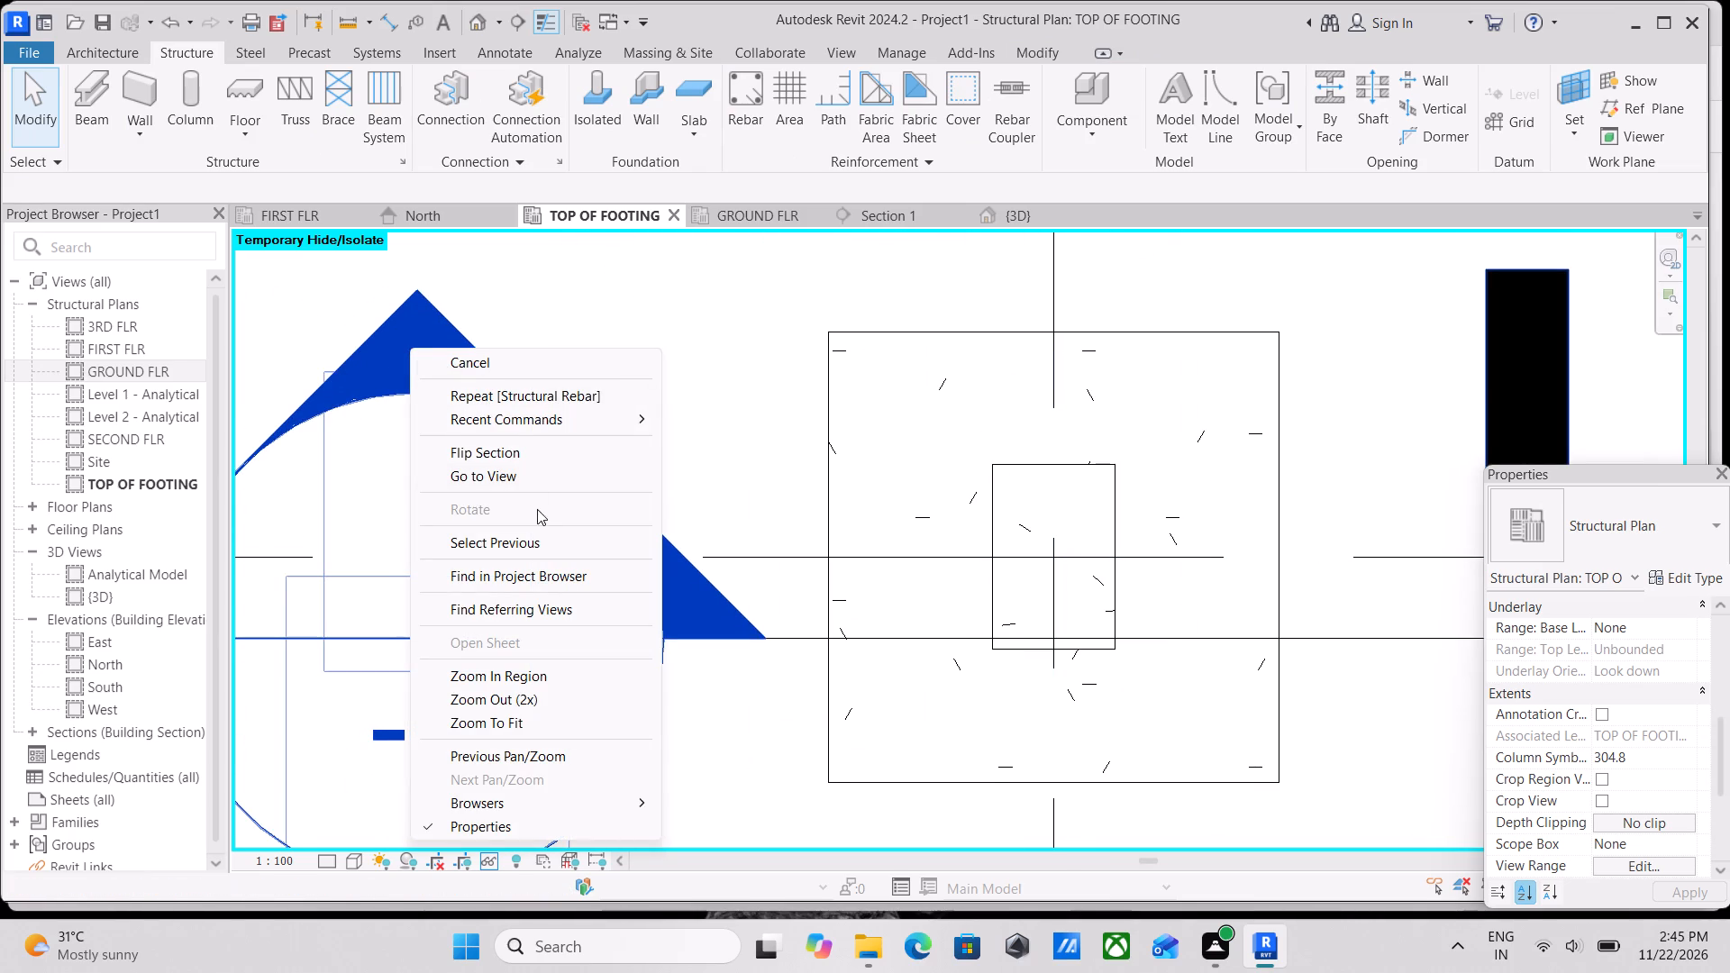
click(526, 478)
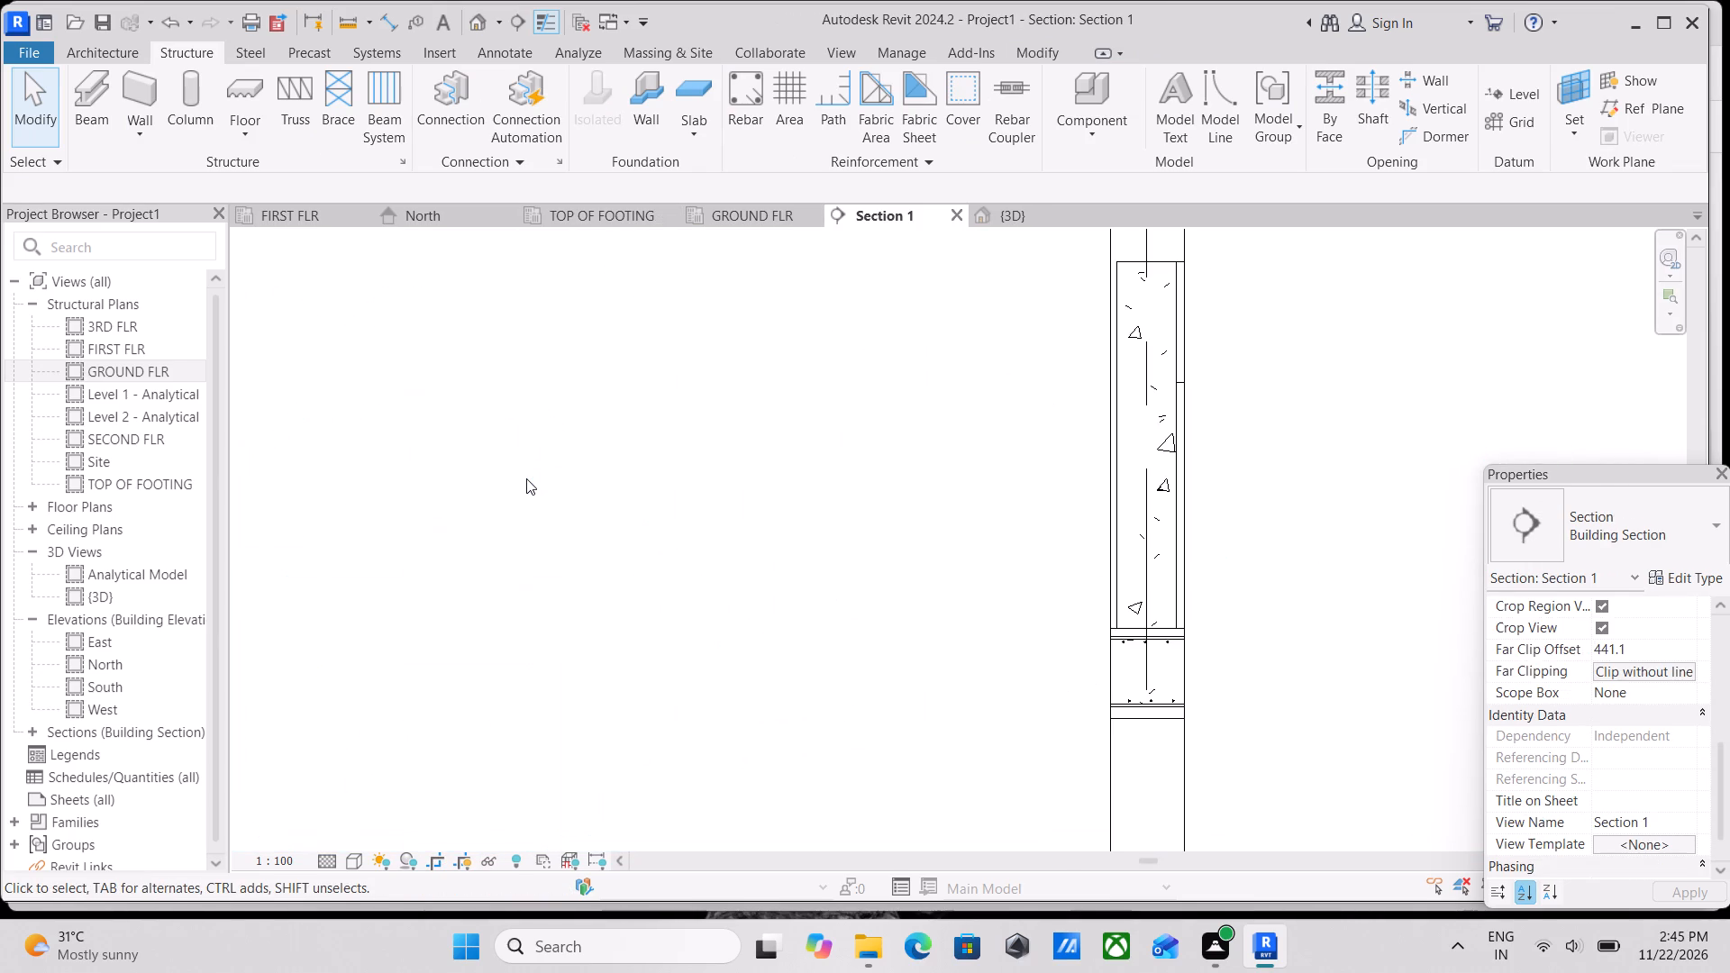
Widen the Section 1 crop region outward on both sides of the column.
scroll(1144, 516, up, 3)
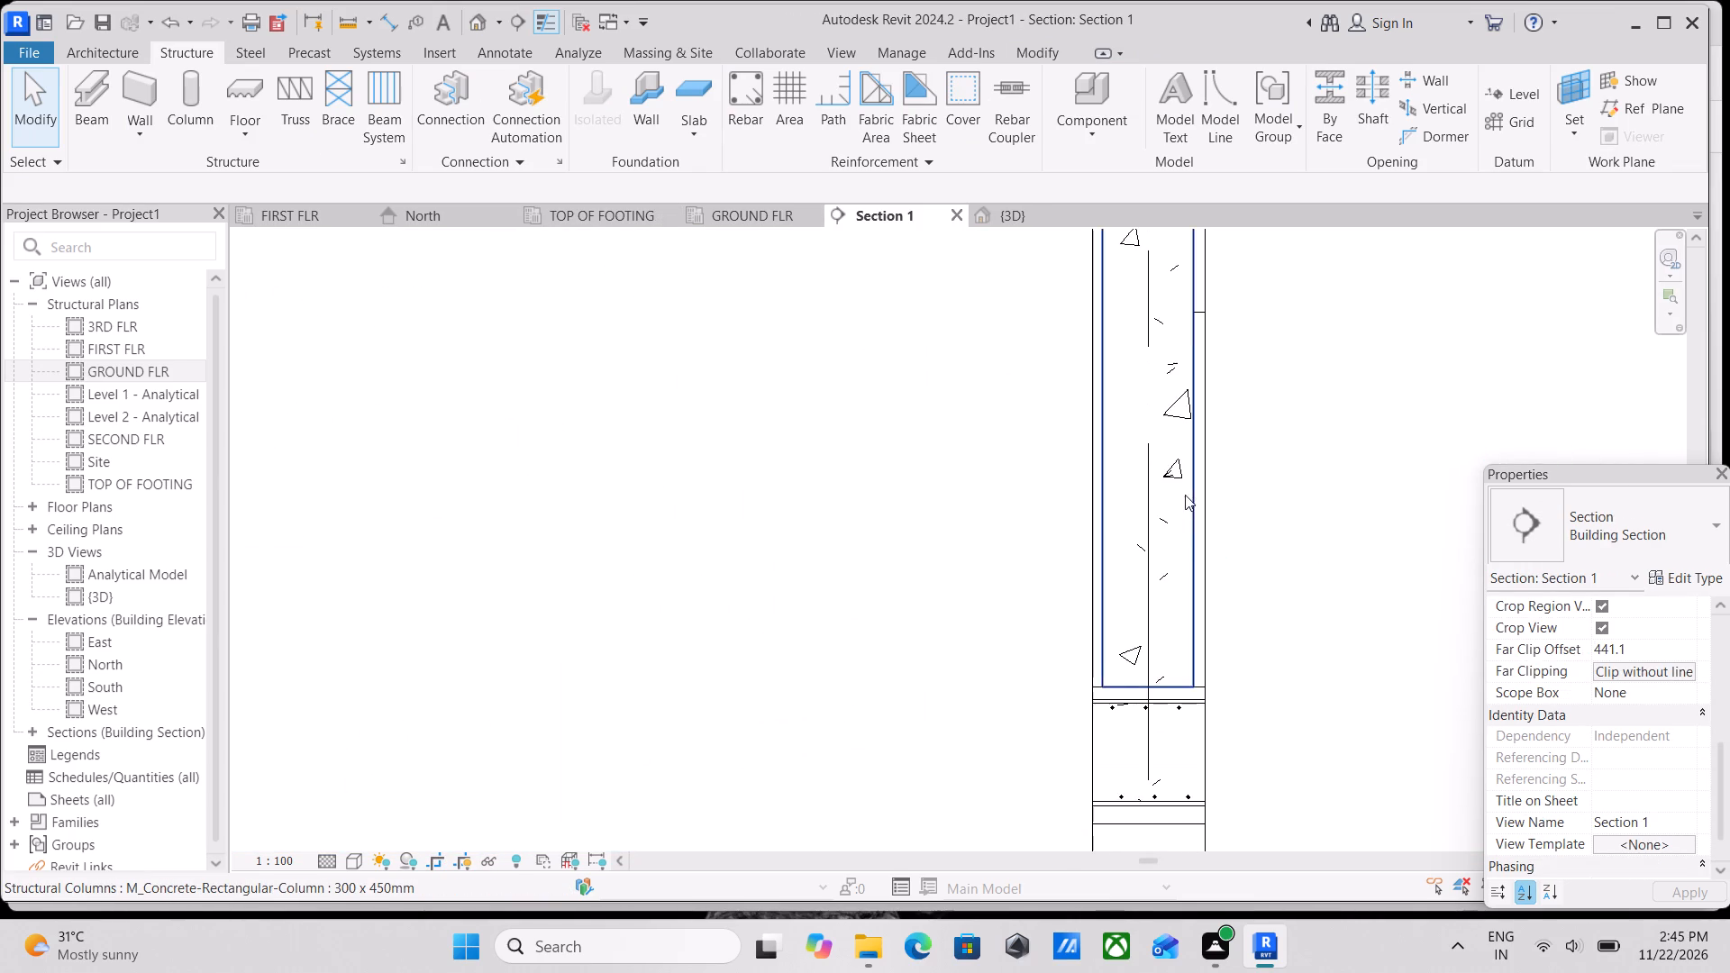
middle_drag(1185, 495, 1121, 653)
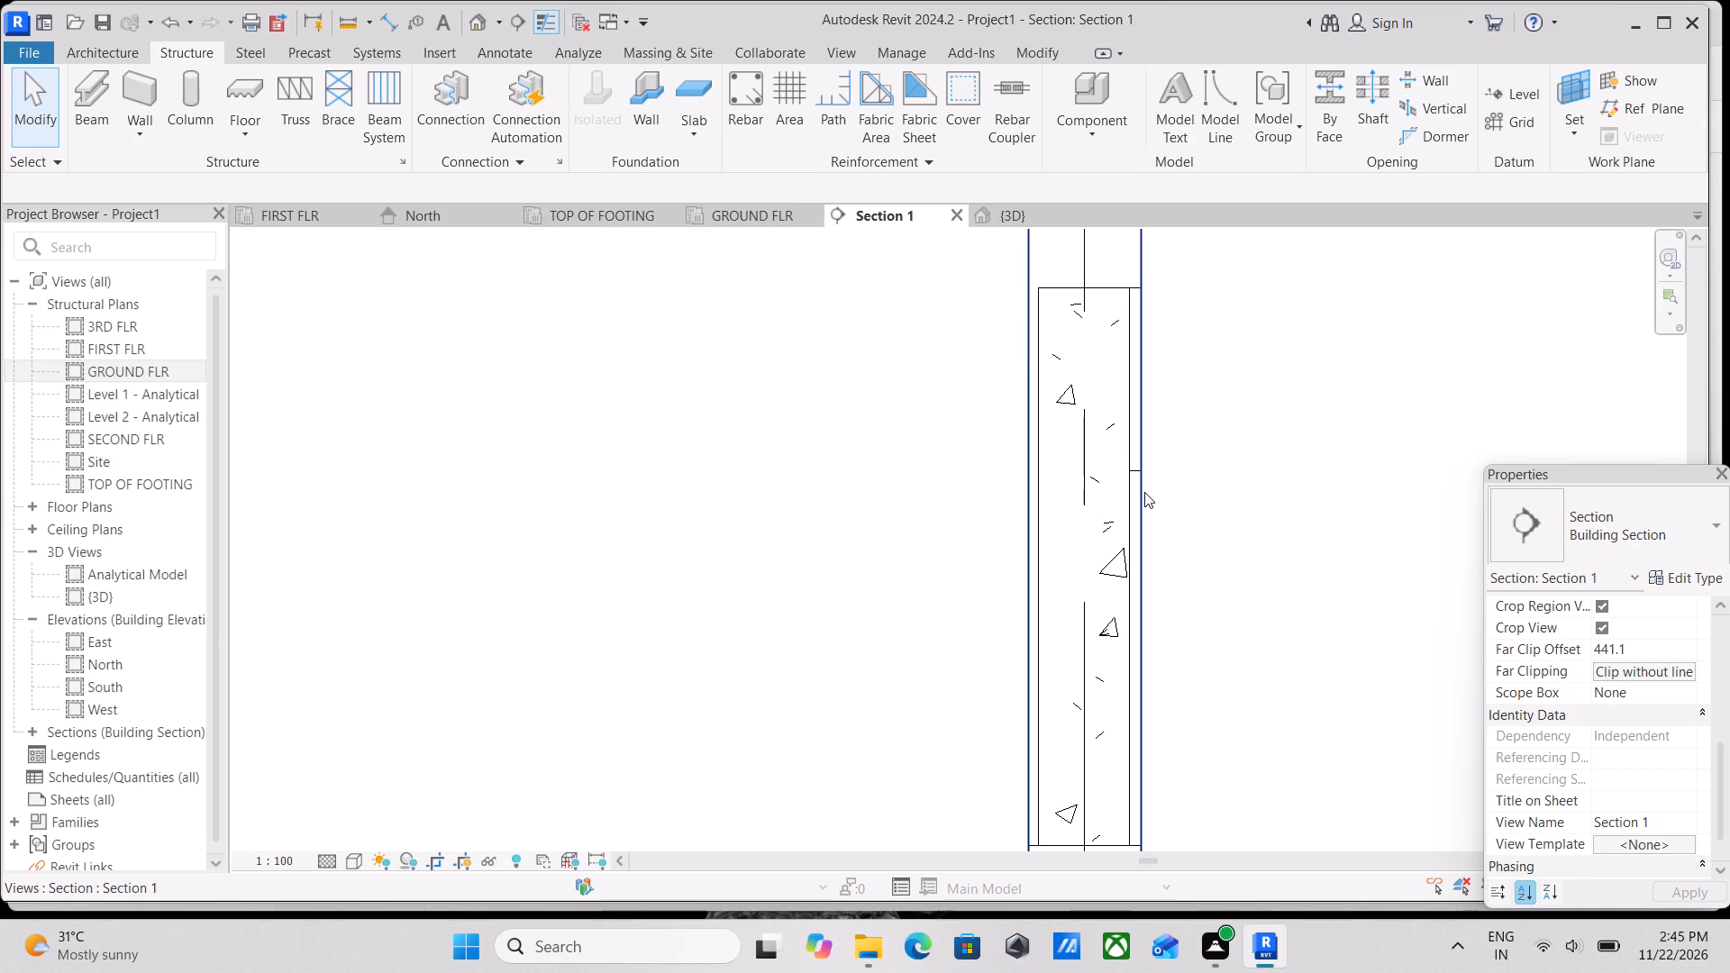
click(1144, 492)
drag(1139, 627, 1153, 634)
drag(1025, 638, 983, 634)
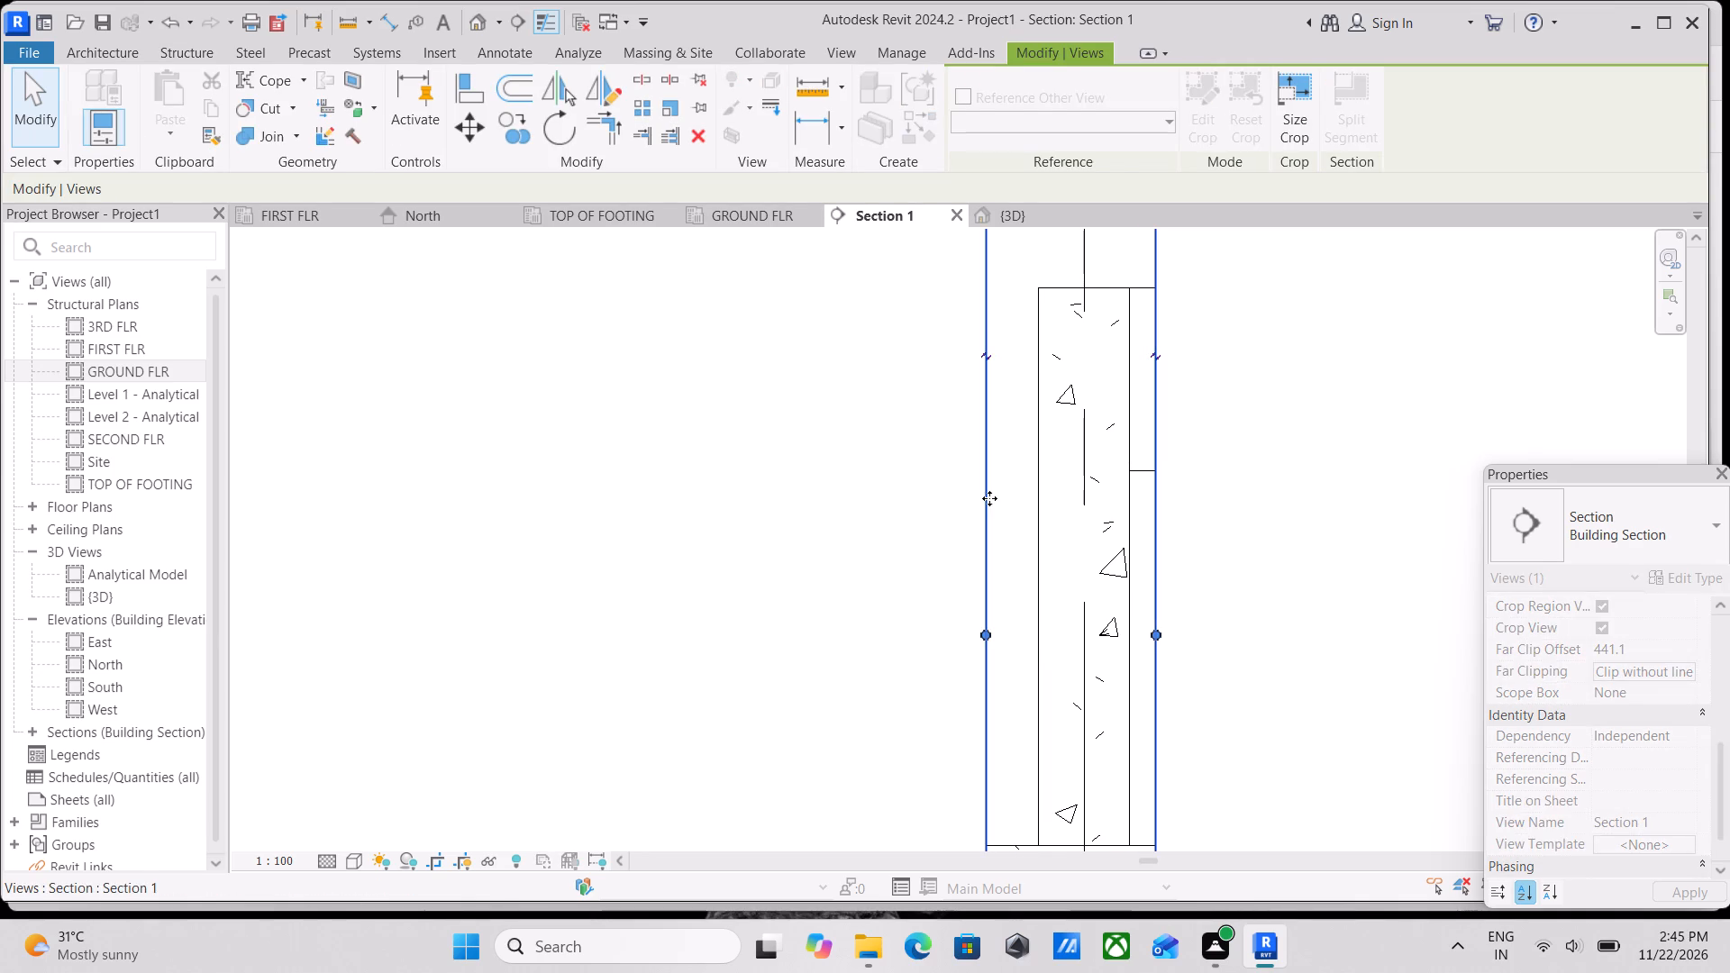
Place a single 13M rebar tie of shape M_T1 across the column, just below its top.
middle_drag(989, 498, 987, 508)
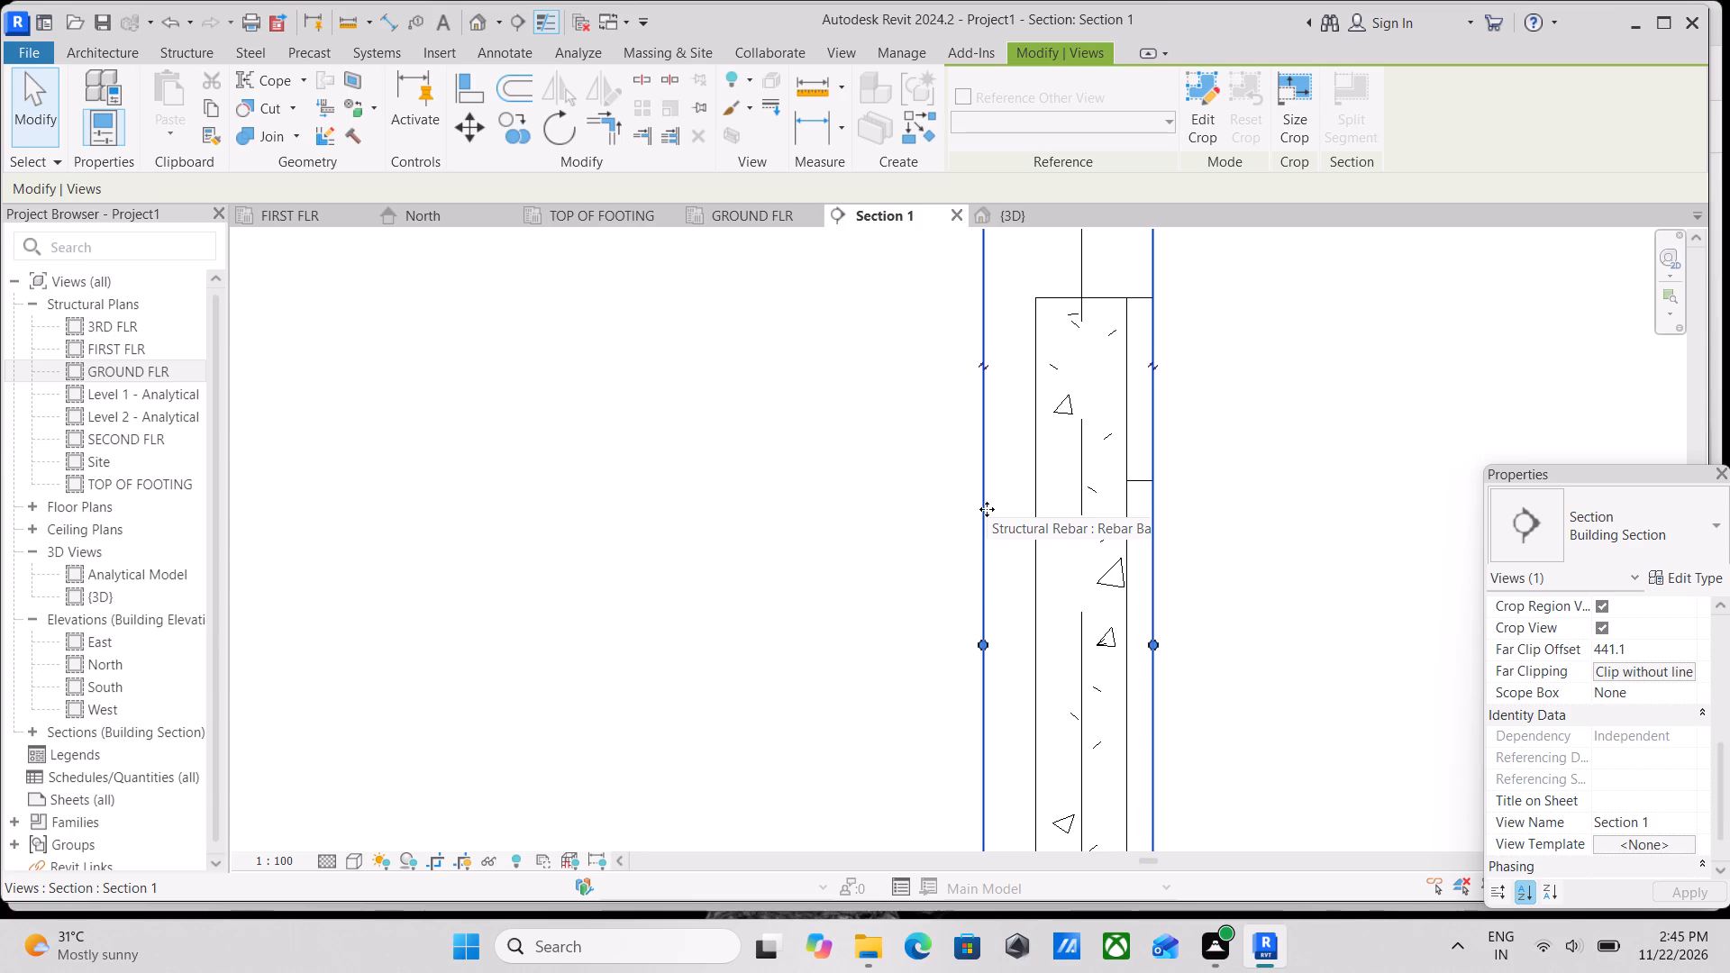
scroll(1058, 473, up, 2)
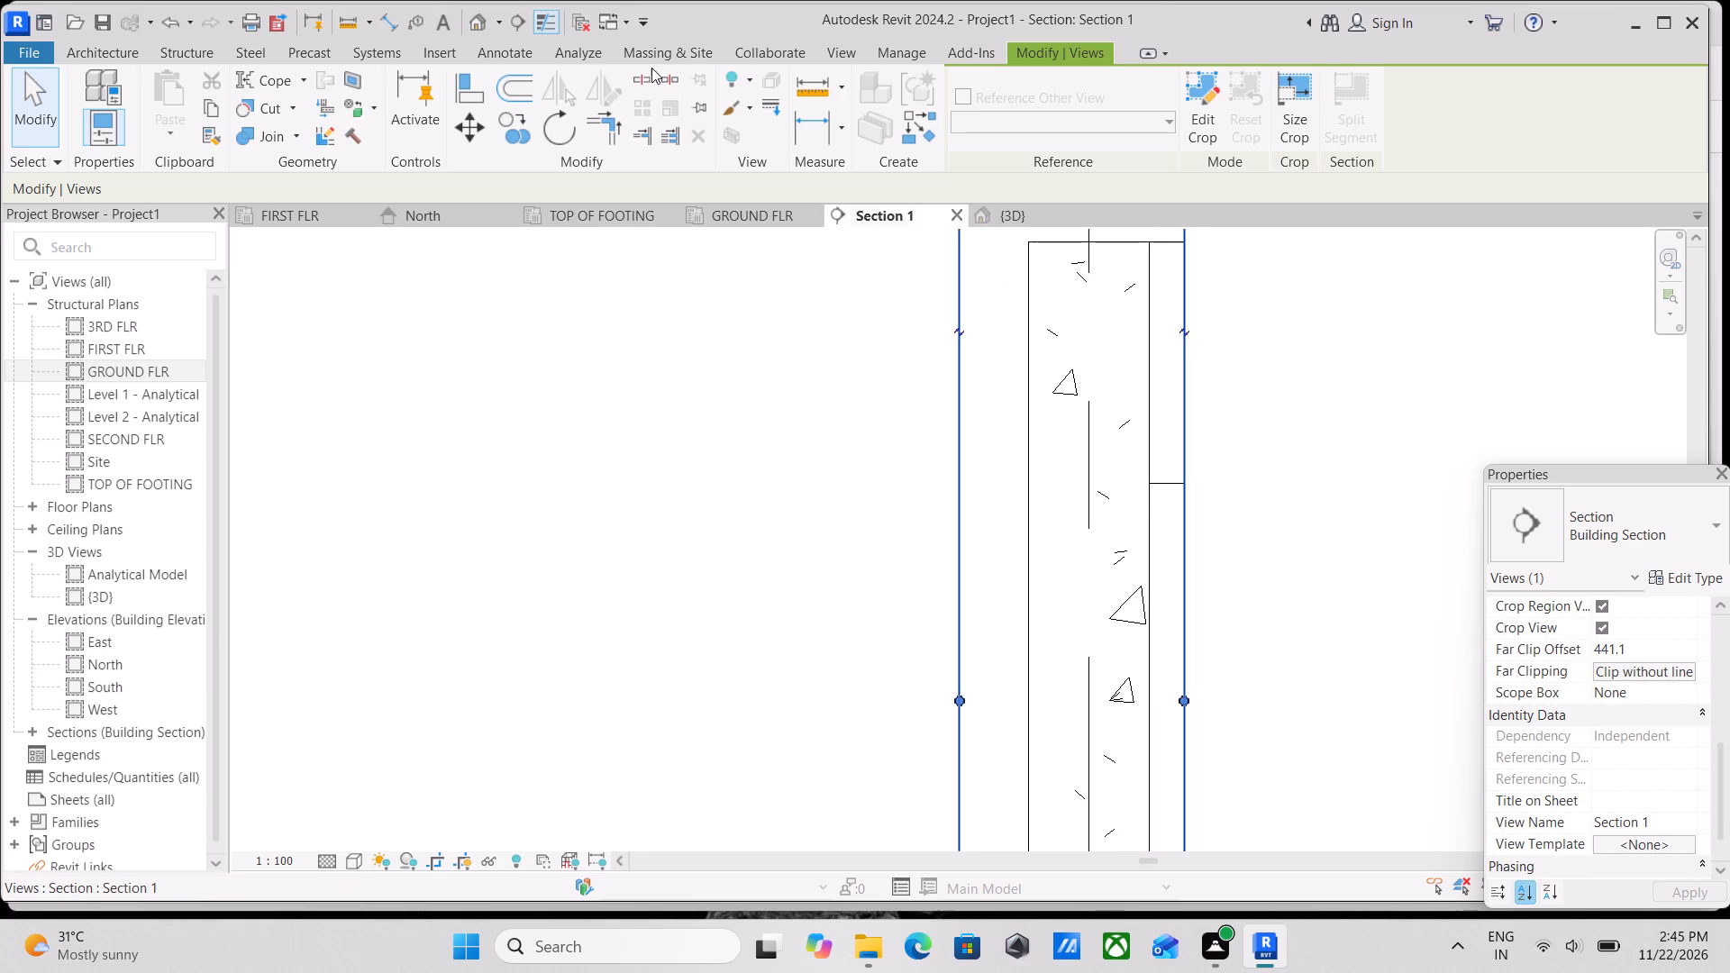
click(199, 48)
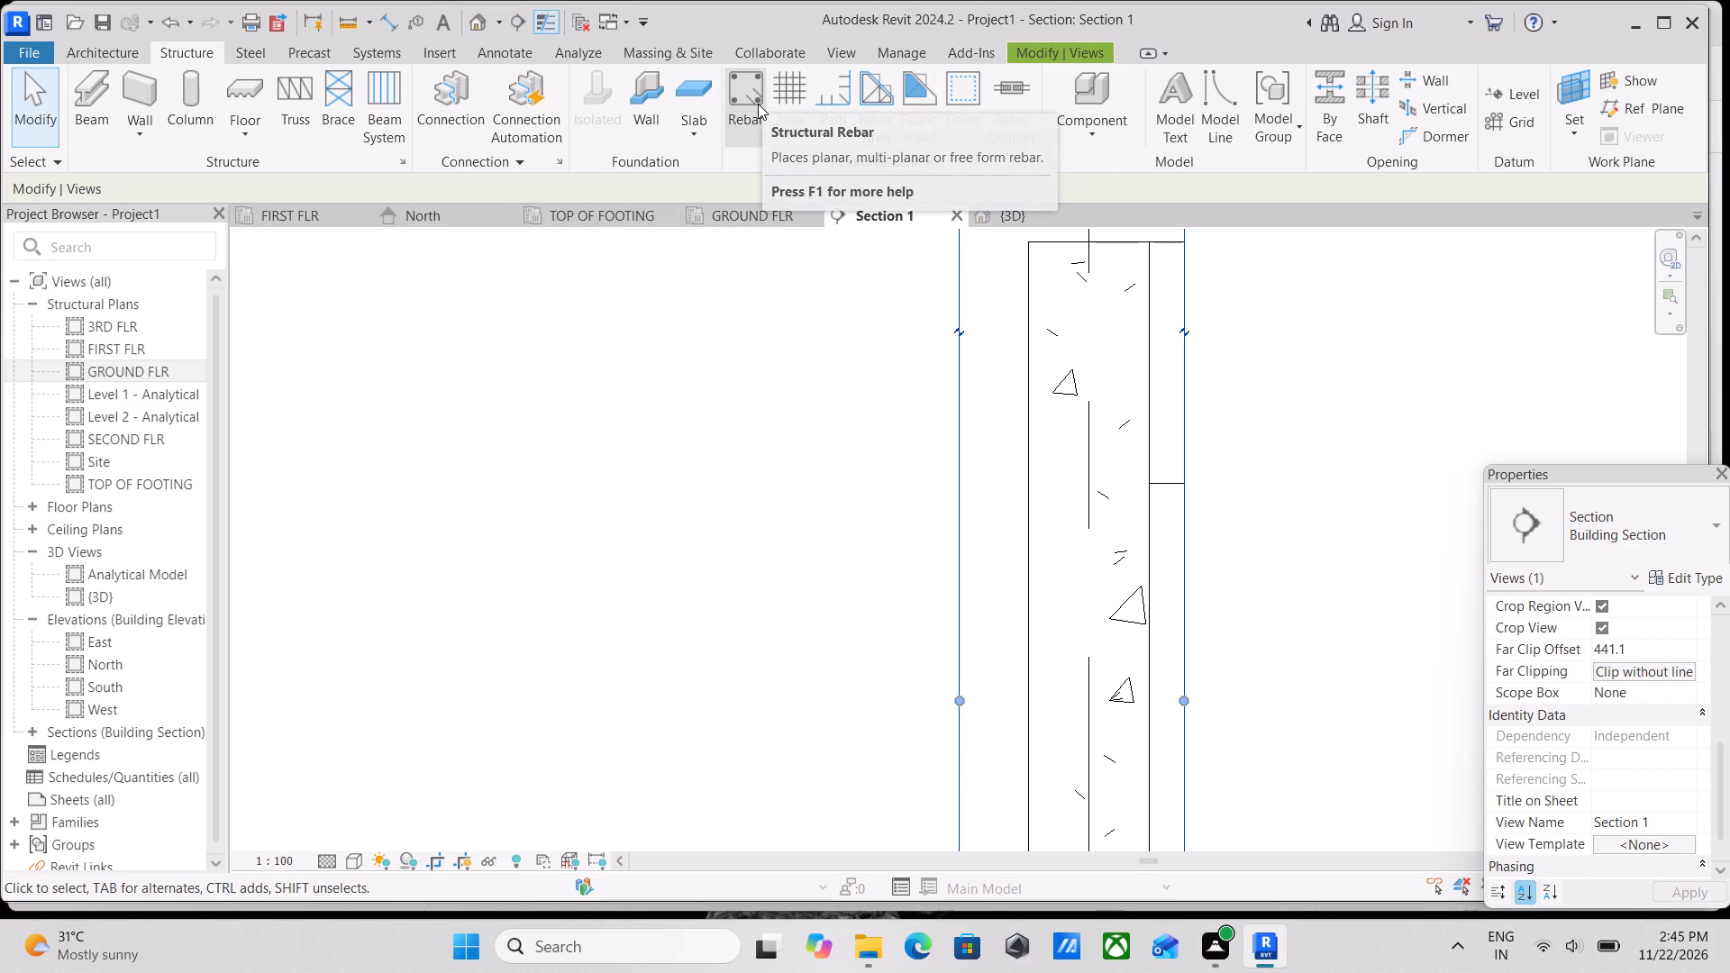
click(741, 74)
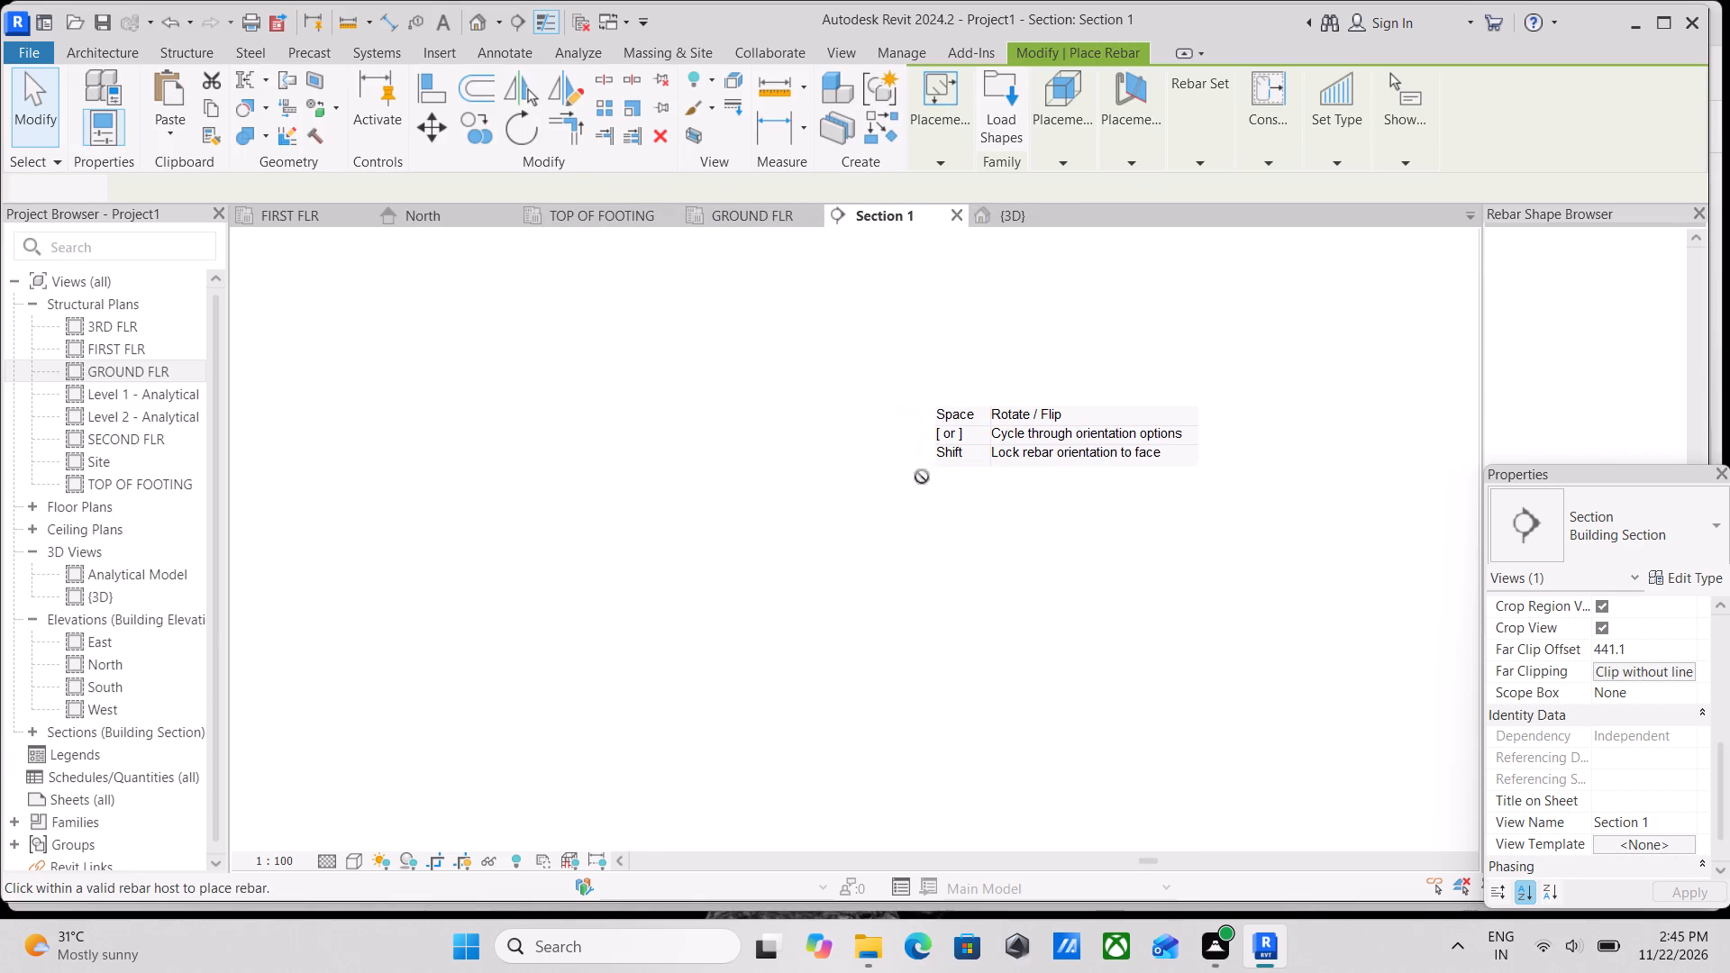
scroll(1691, 415, down, 3)
scroll(1589, 376, down, 3)
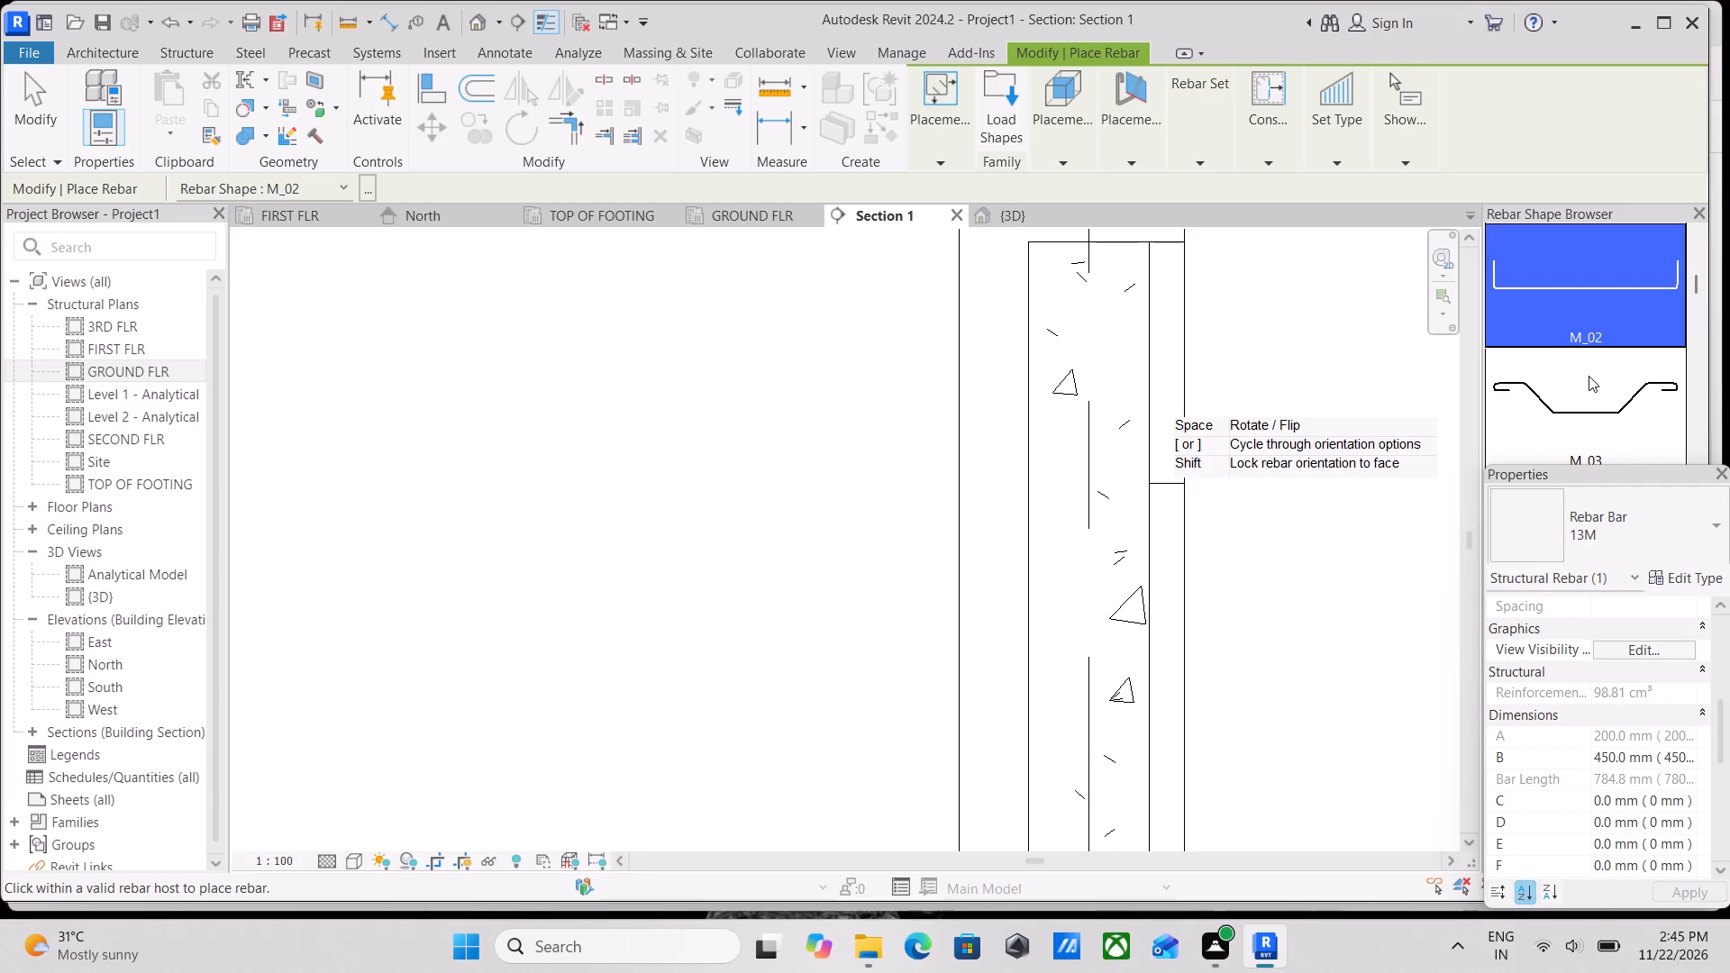
scroll(1589, 376, down, 17)
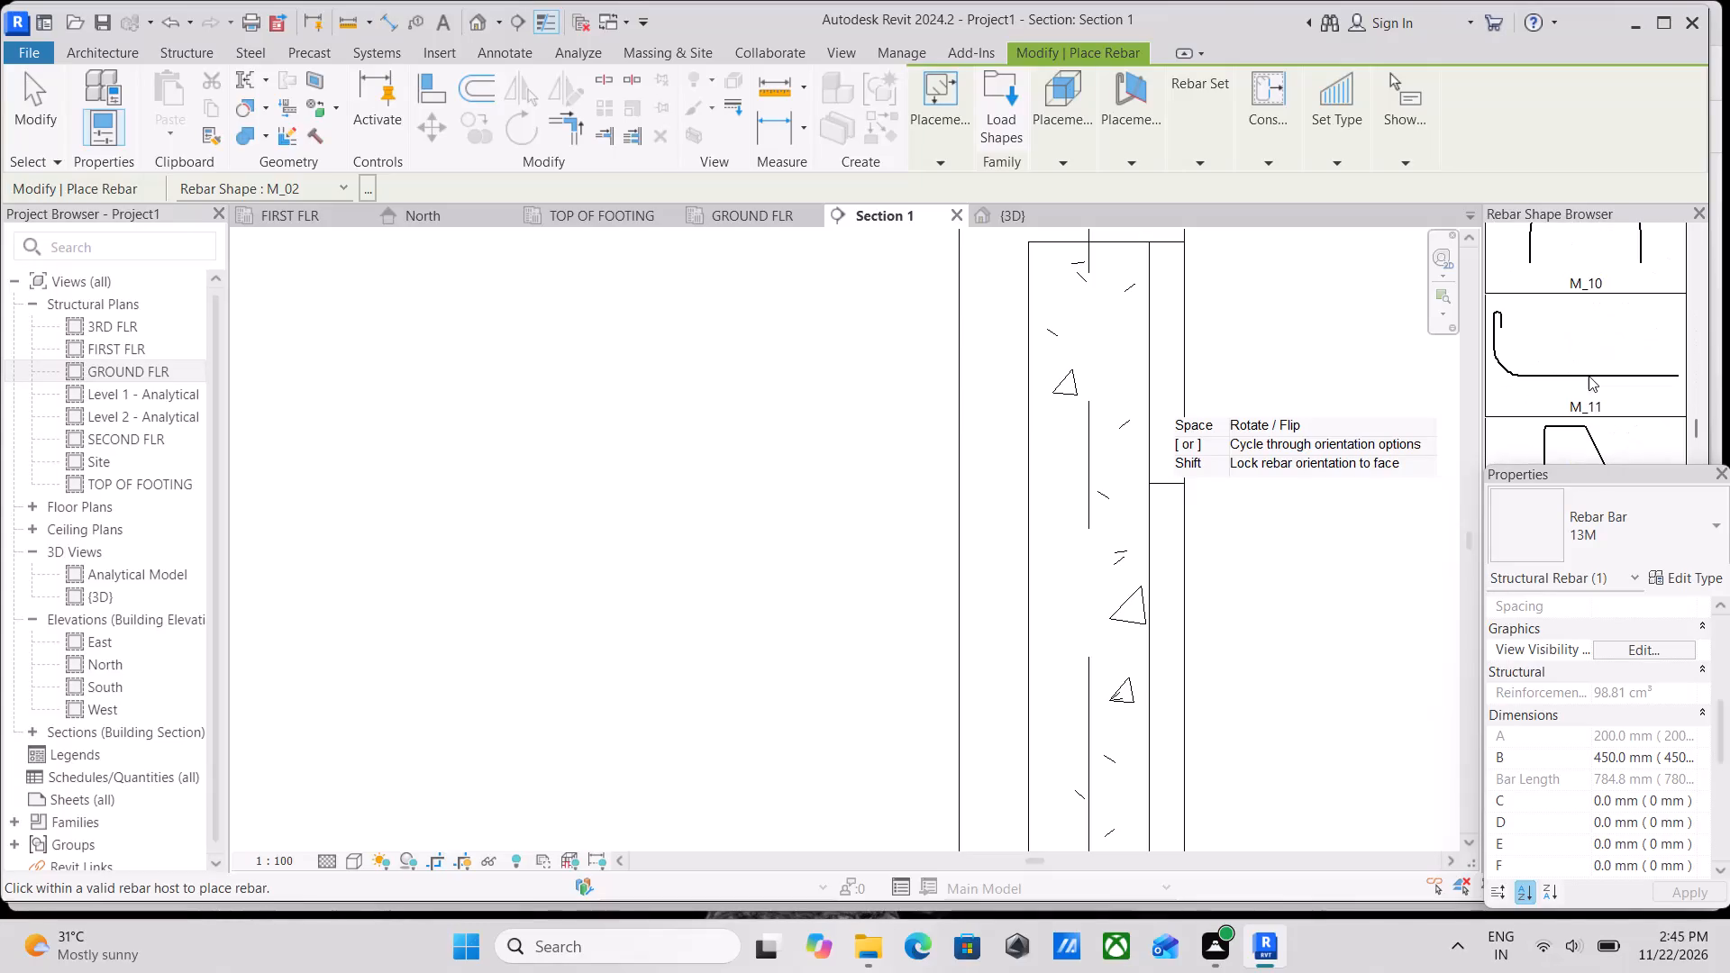
scroll(1589, 376, down, 16)
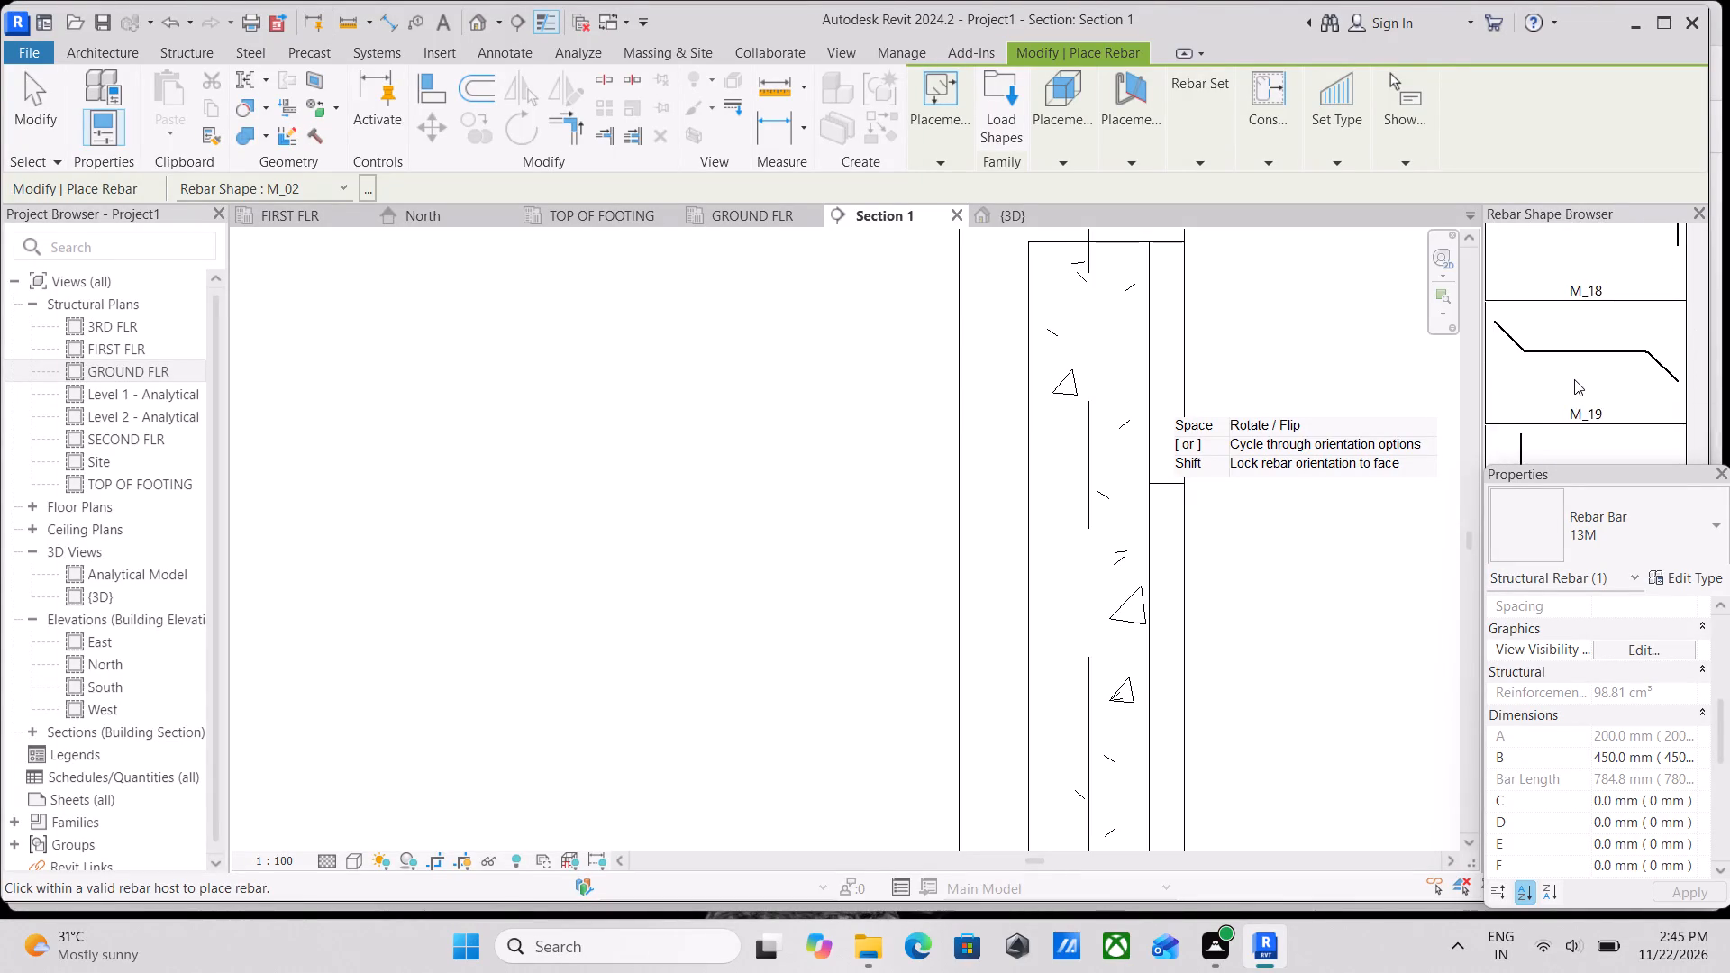
scroll(1574, 379, down, 8)
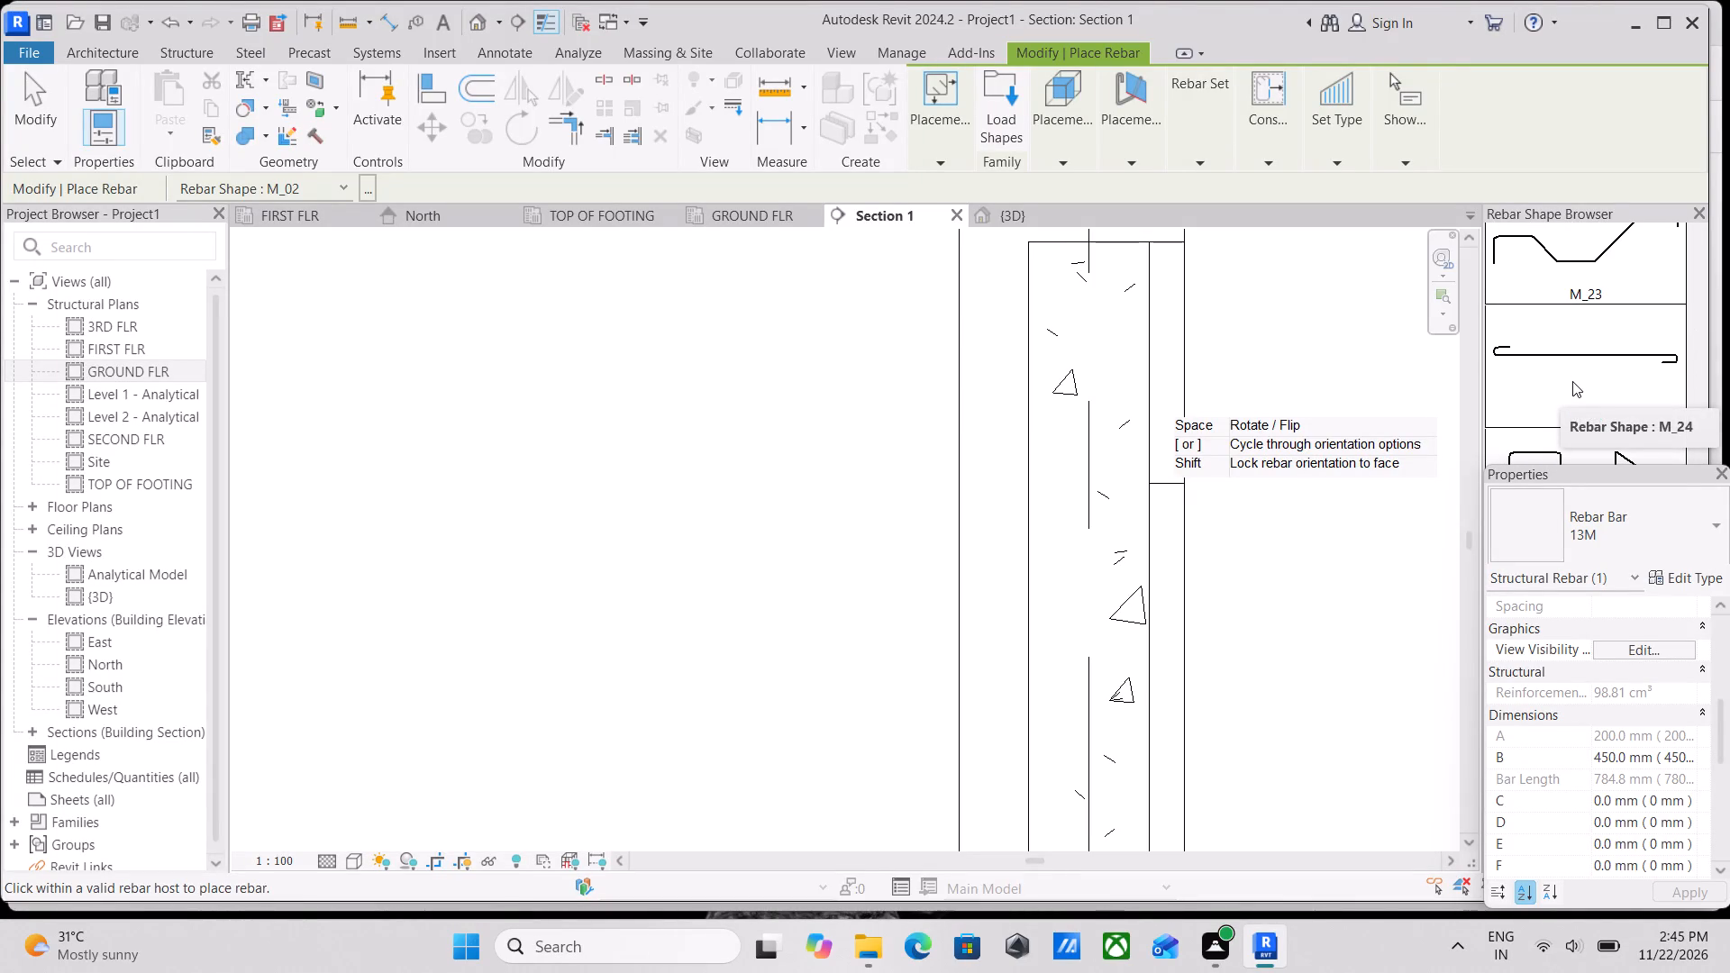
scroll(1573, 372, down, 5)
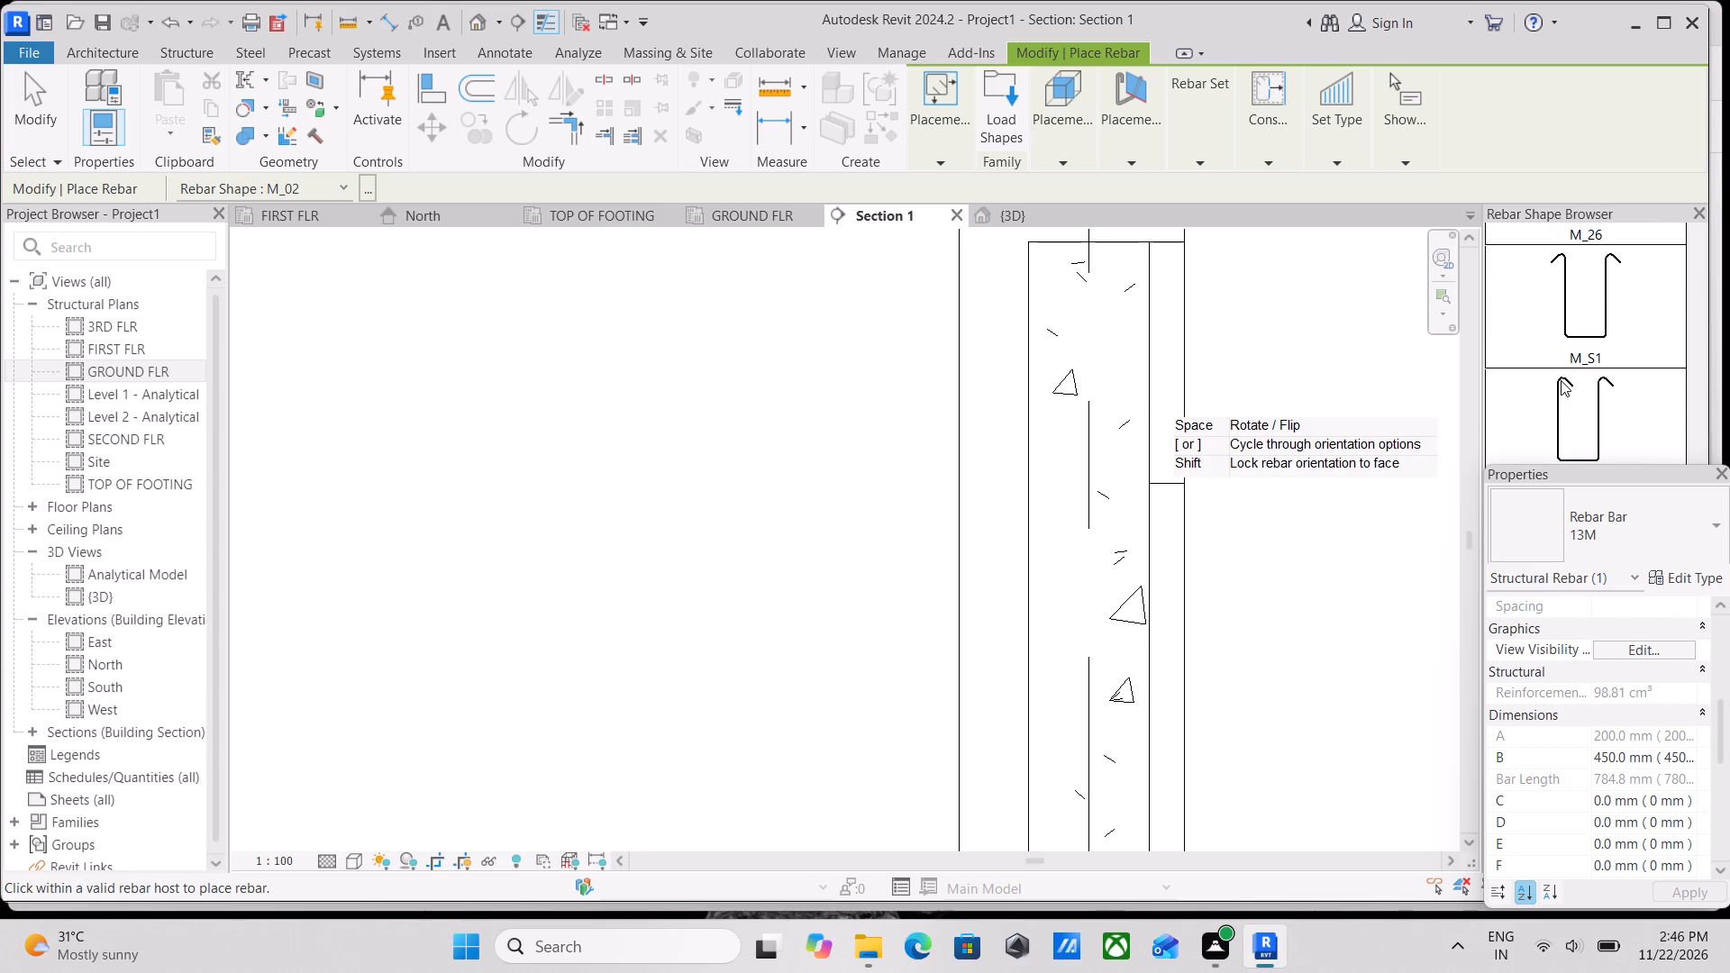
scroll(1556, 383, down, 15)
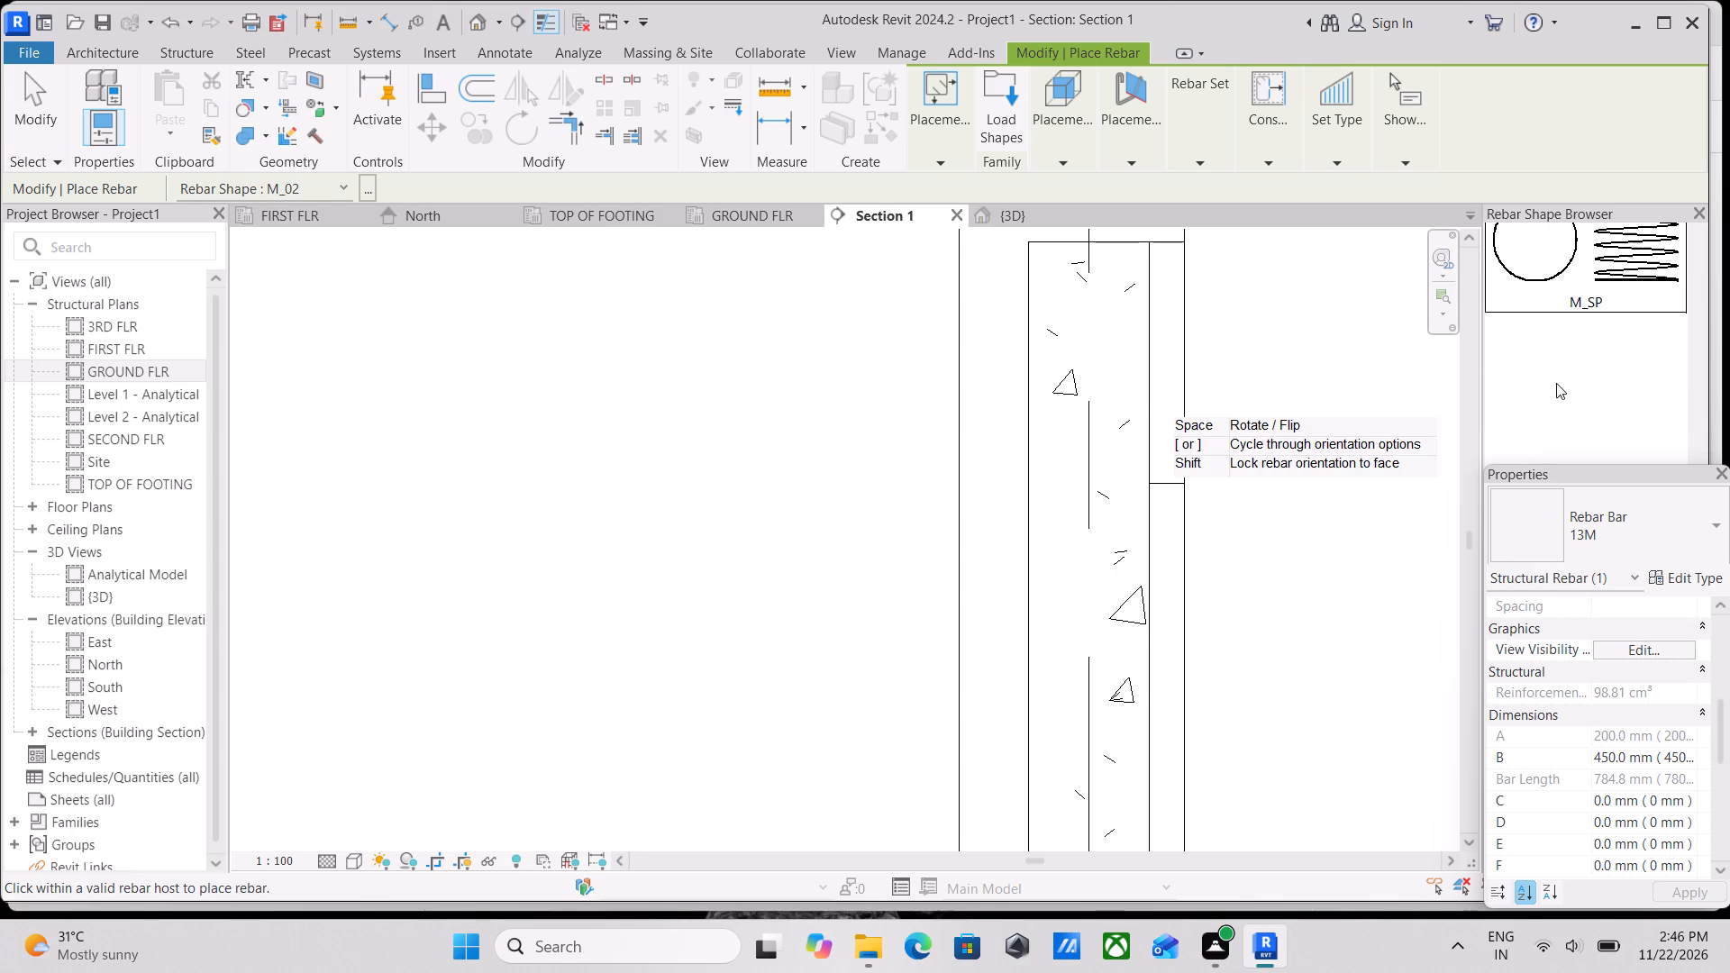
click(1561, 377)
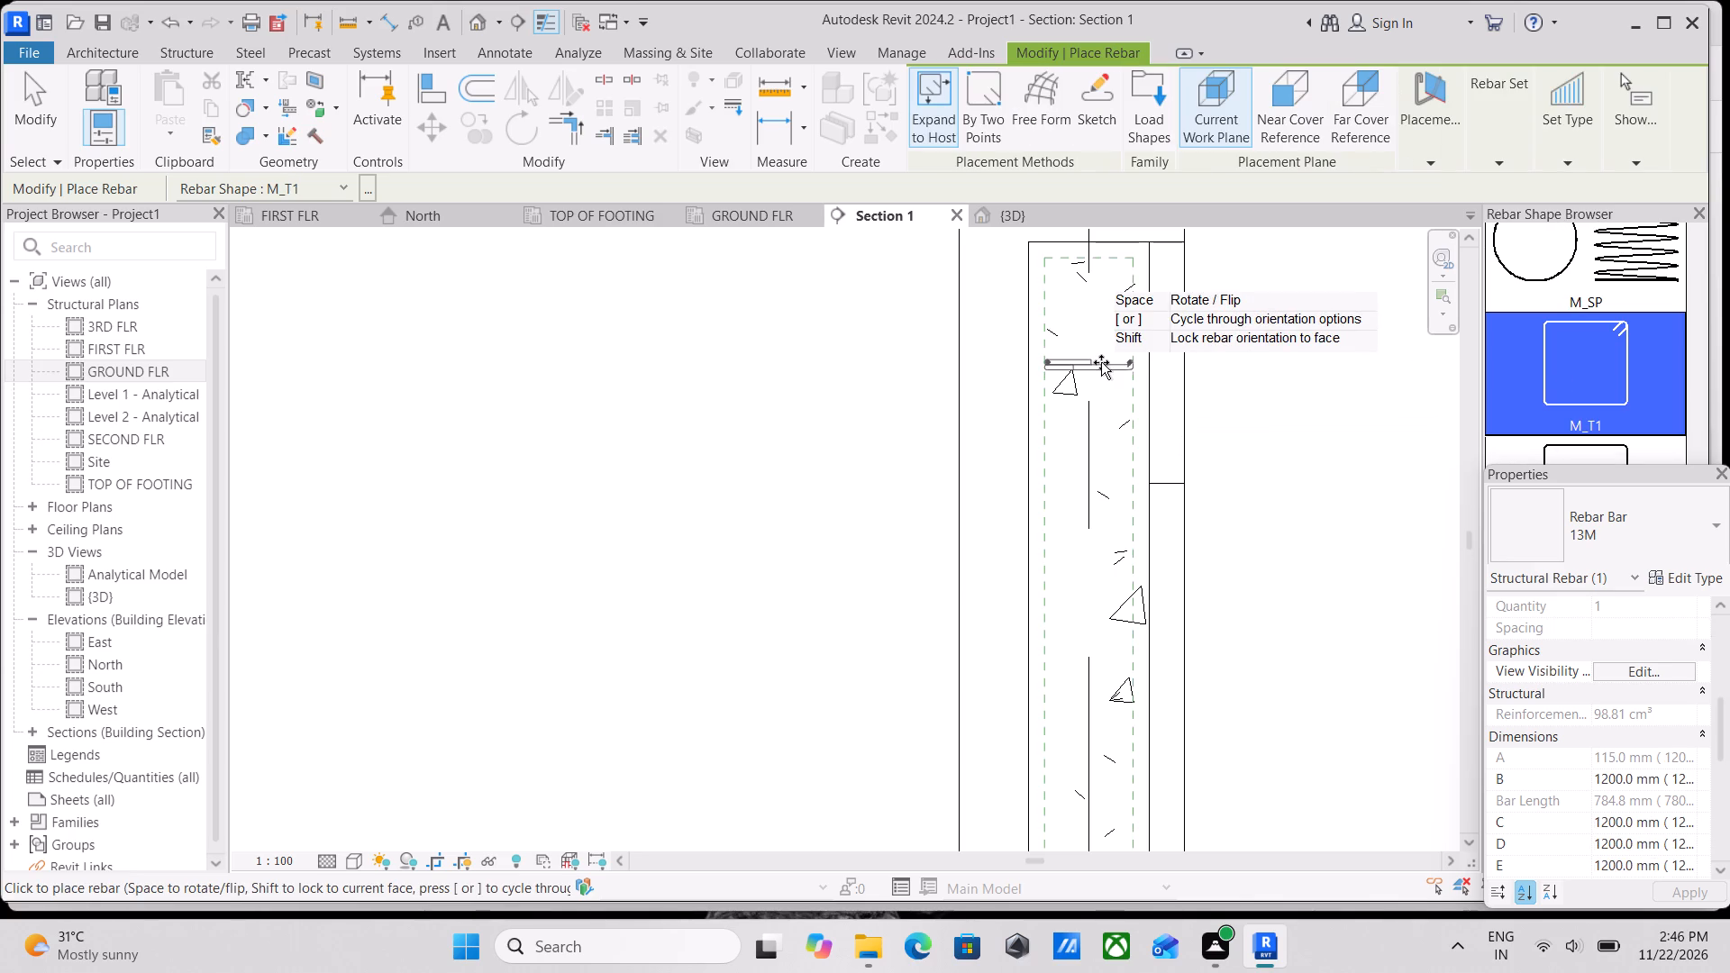
scroll(1103, 304, up, 3)
middle_drag(1098, 305, 1108, 426)
scroll(1108, 426, up, 4)
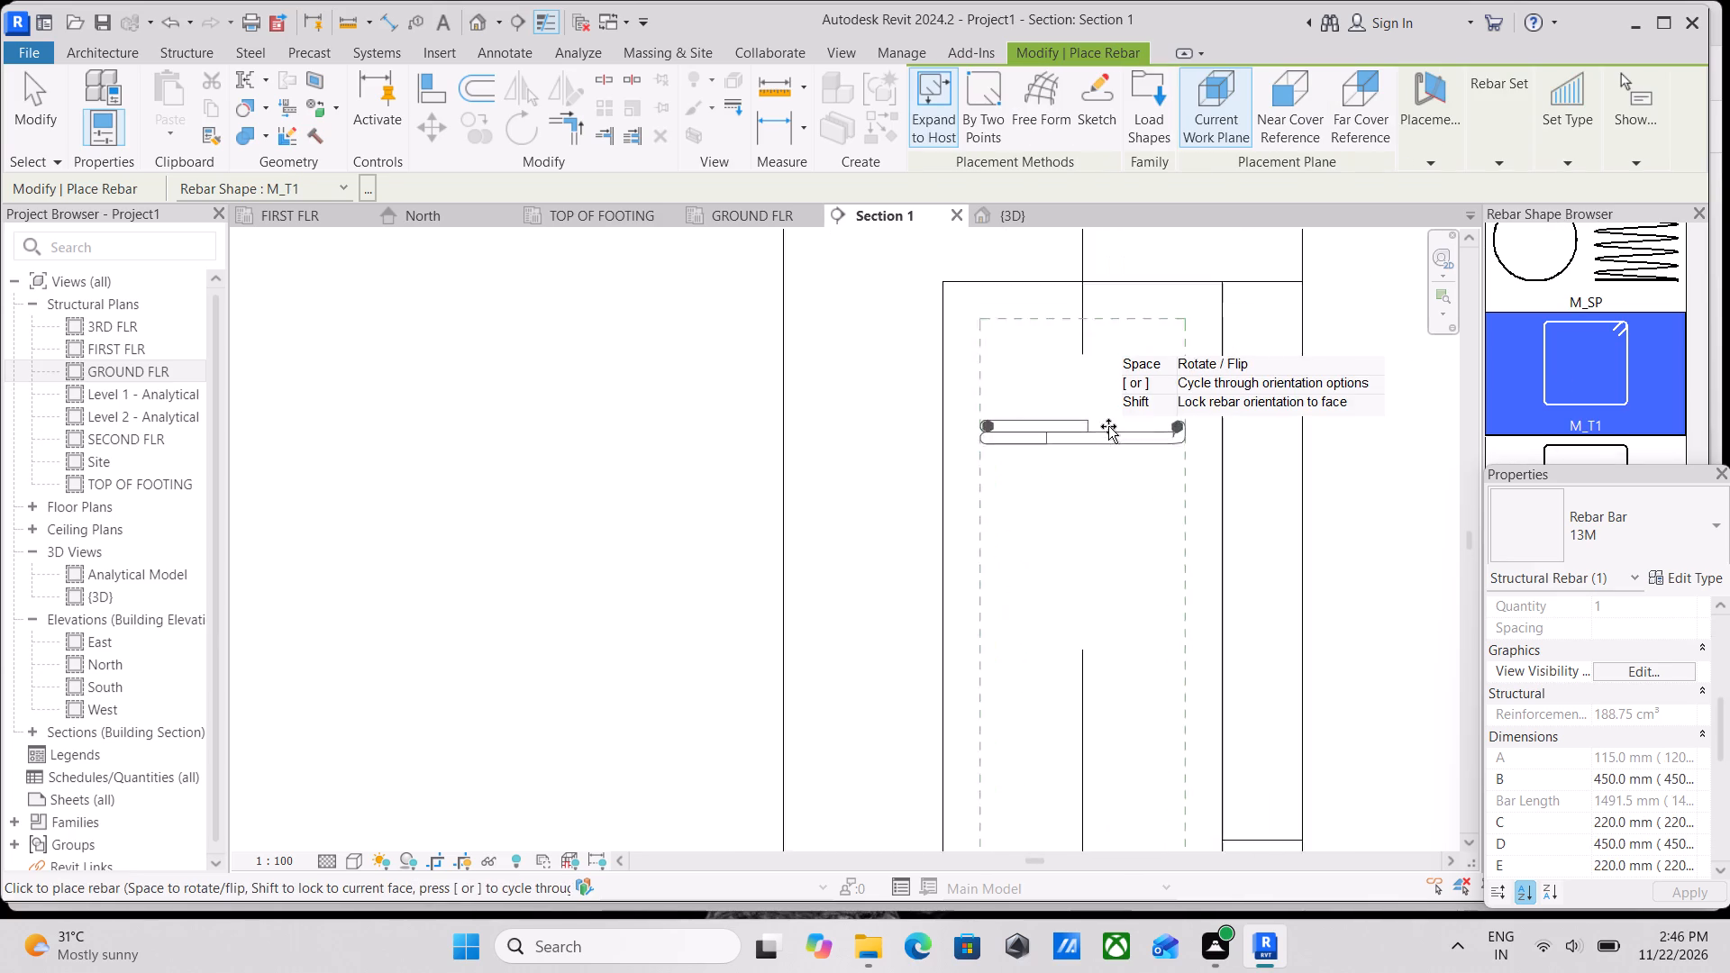
scroll(1086, 378, up, 3)
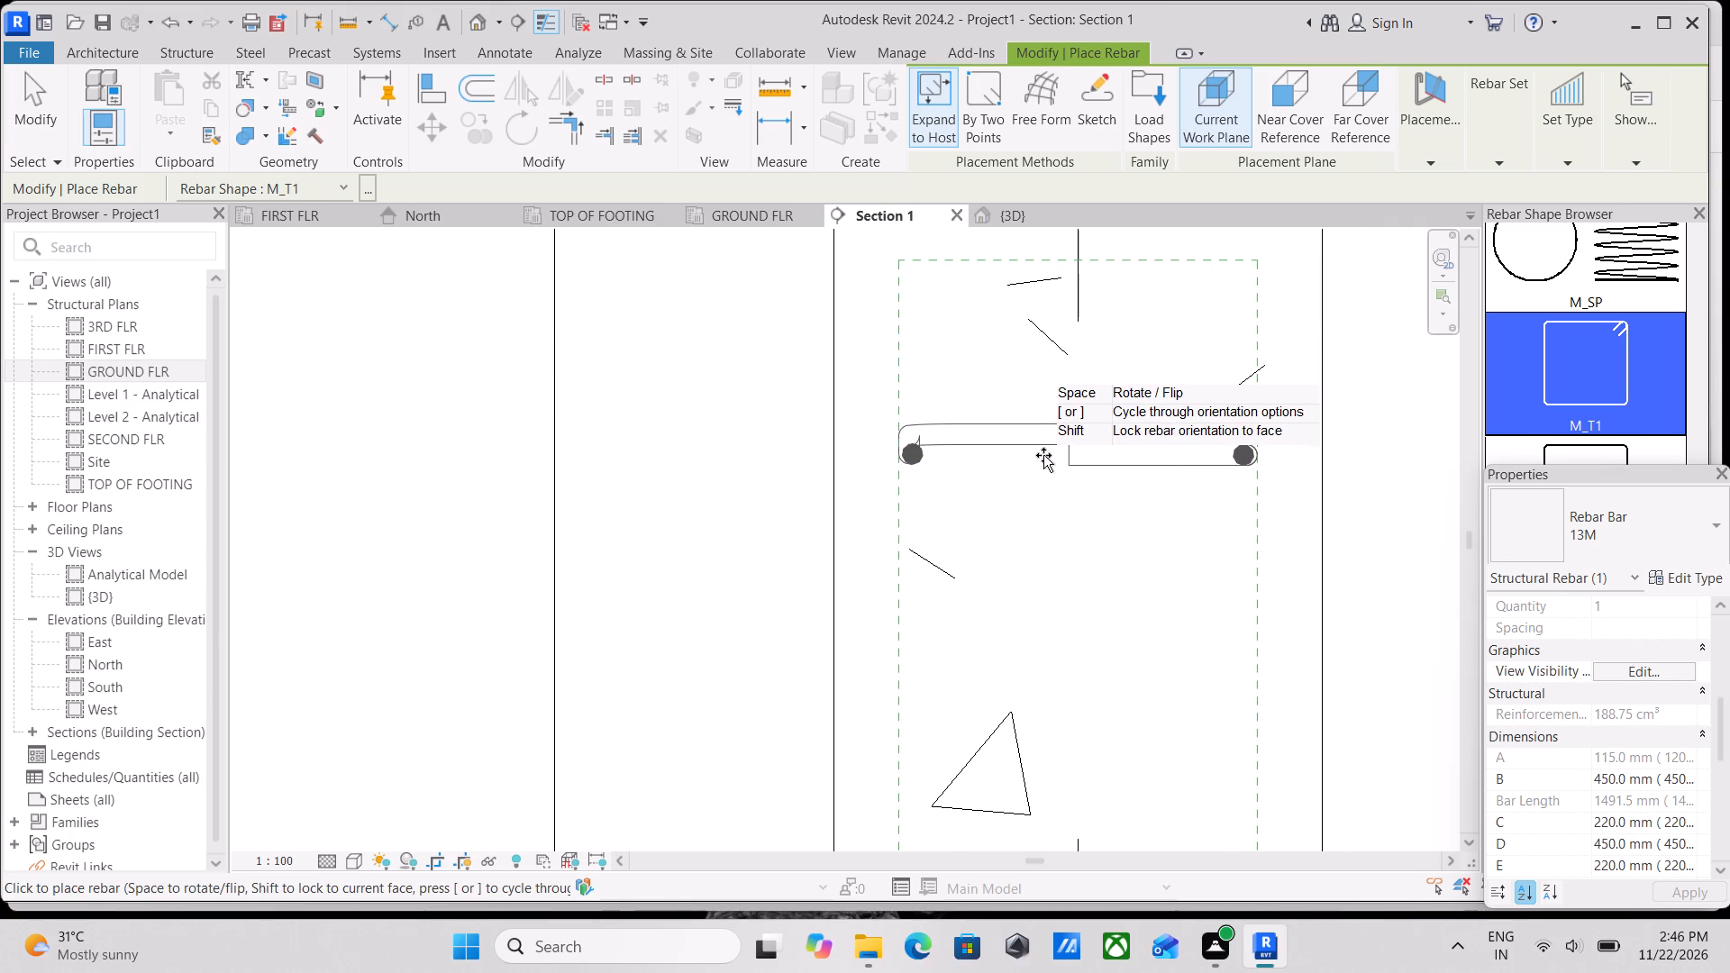
click(1032, 445)
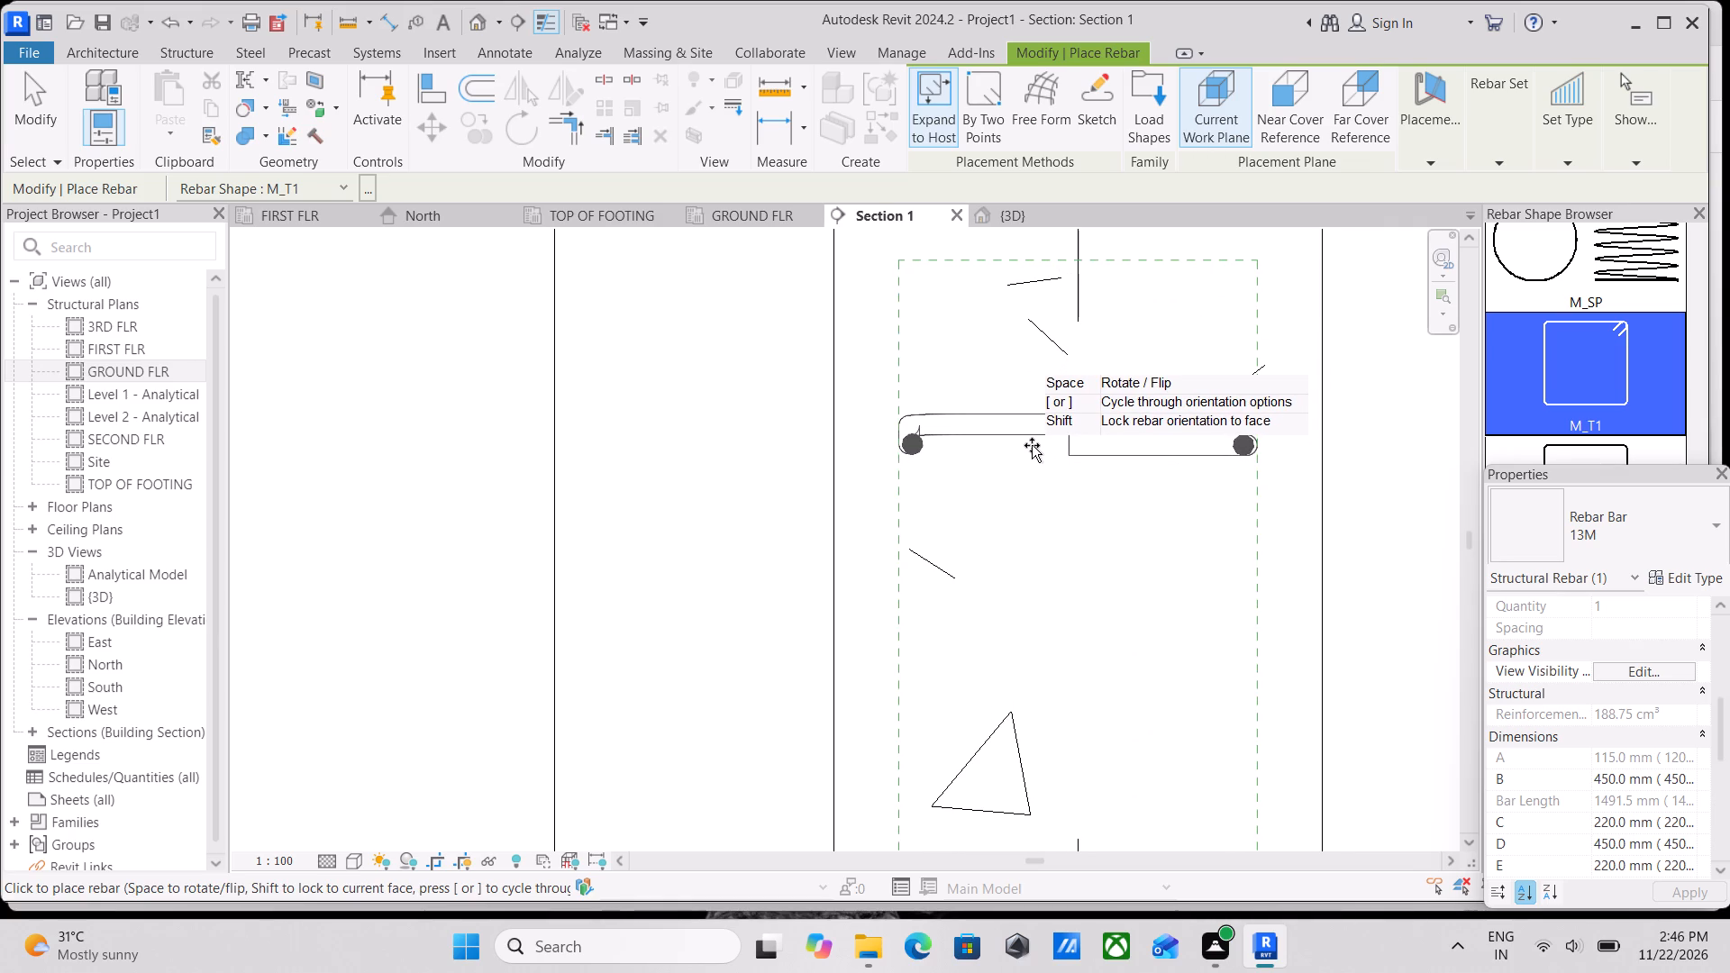
key(Escape)
key(Escape)
Set the new M_T1 tie to show unobscured in the {3D} view.
scroll(1140, 449, up, 1)
click(1208, 420)
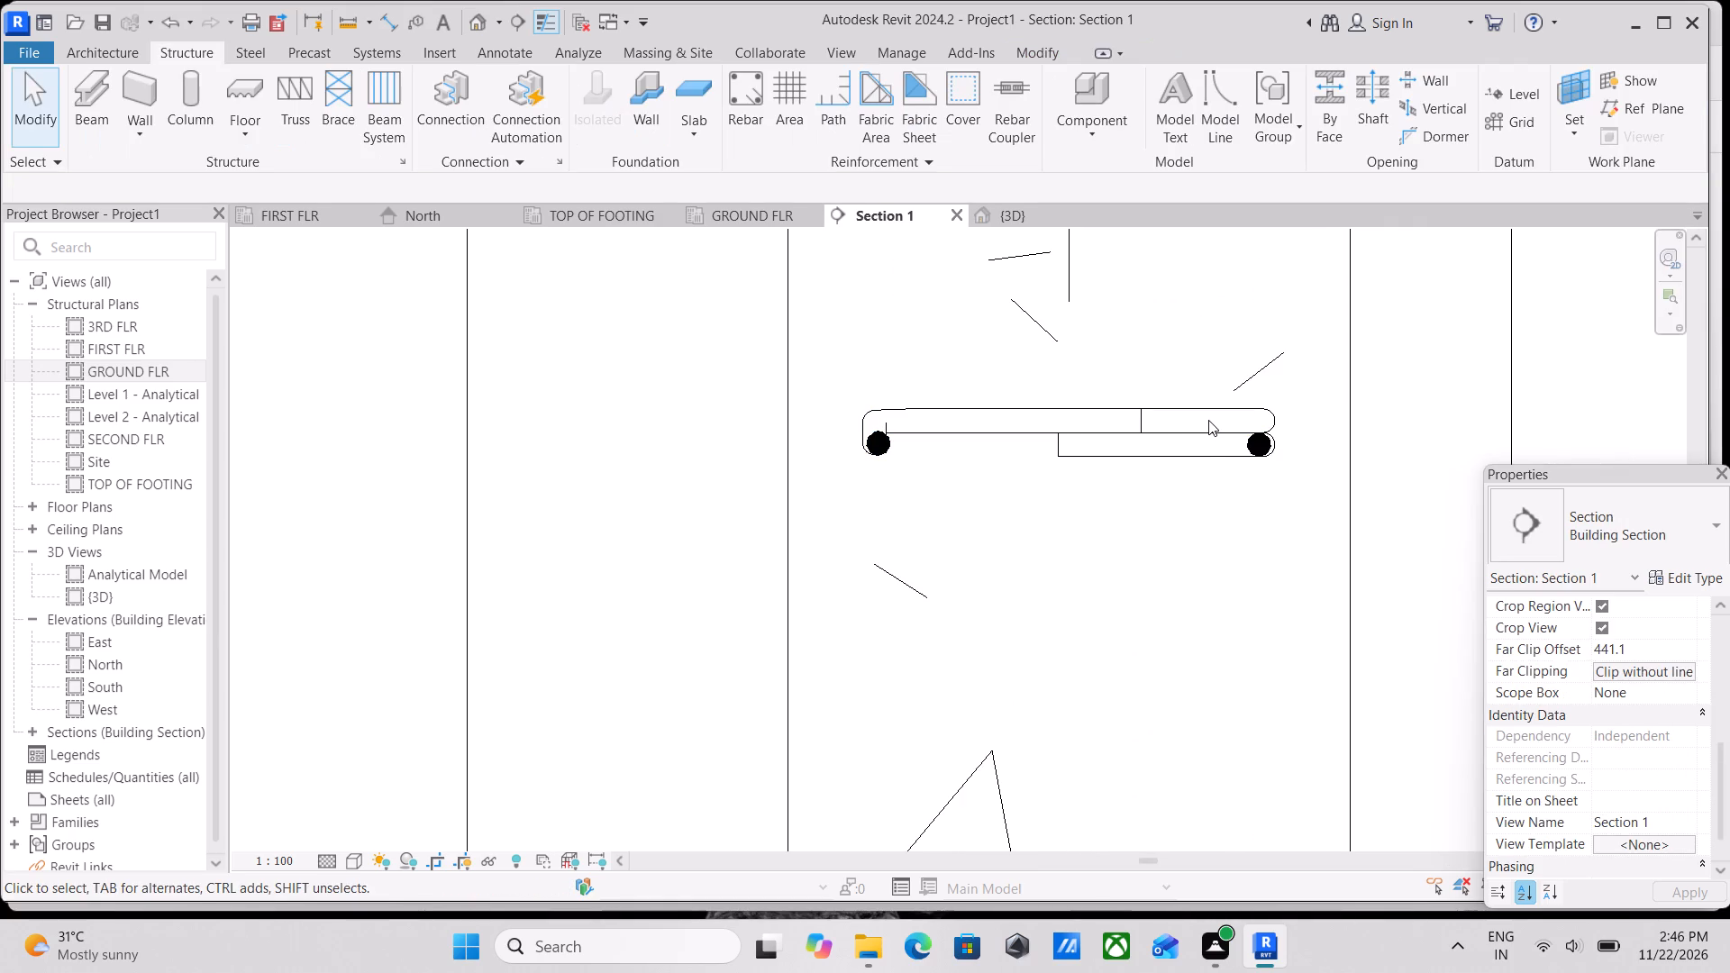
click(1209, 444)
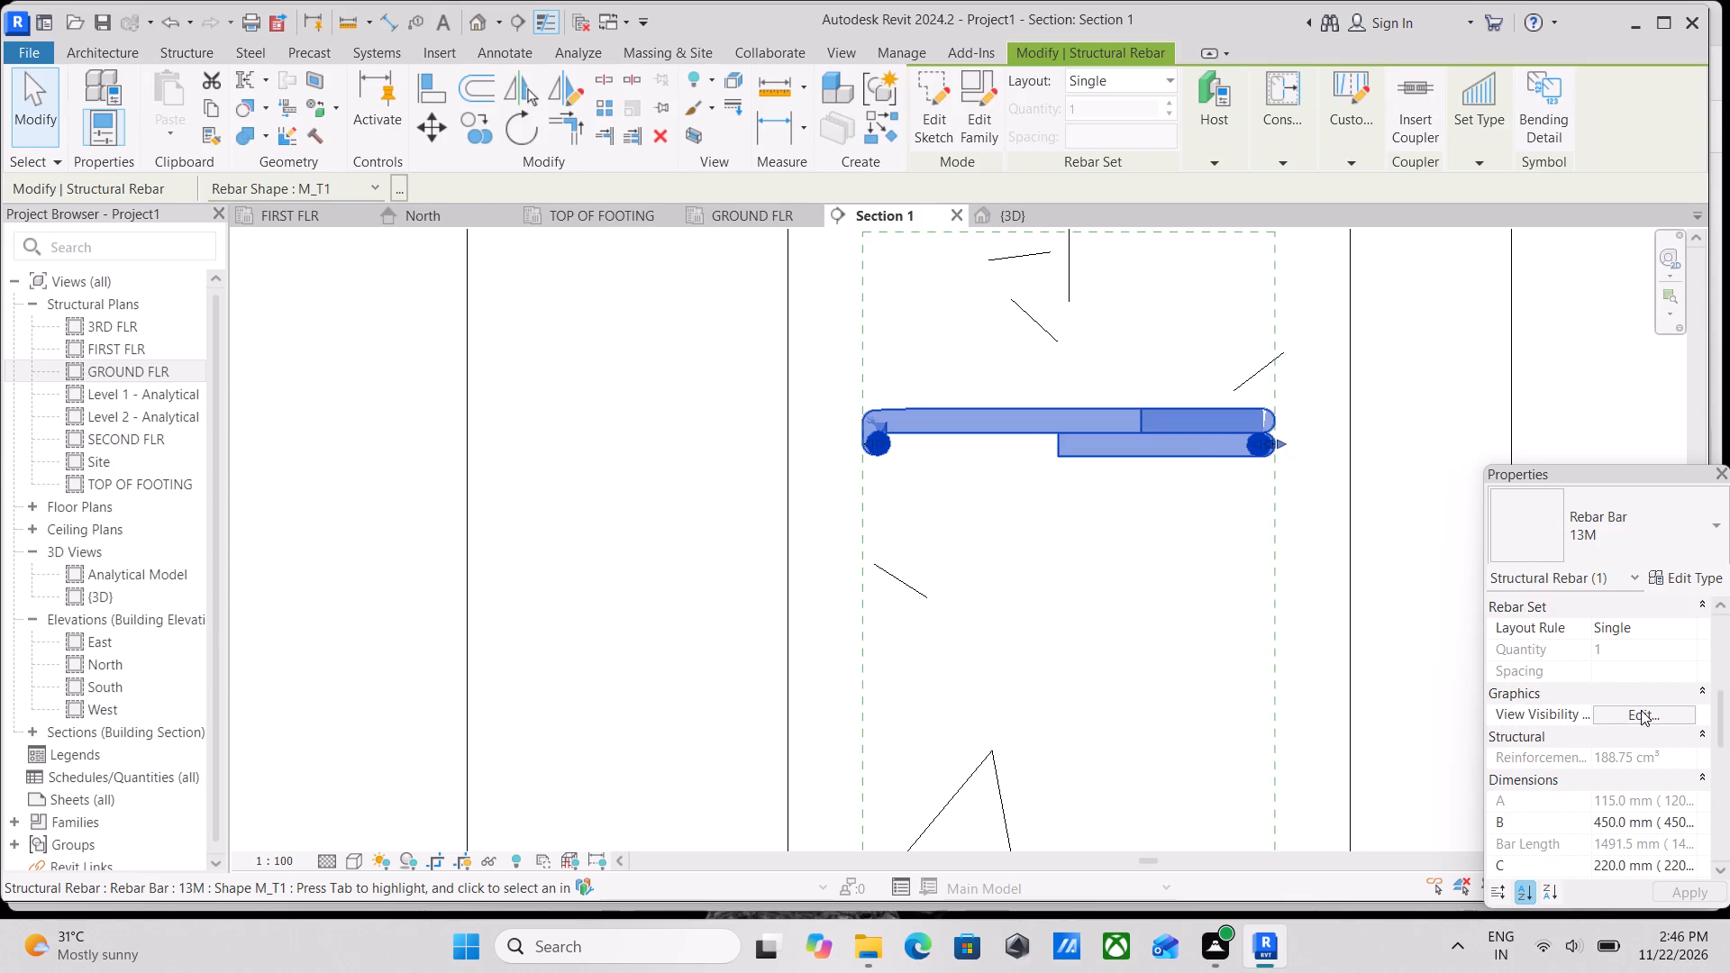
click(1641, 710)
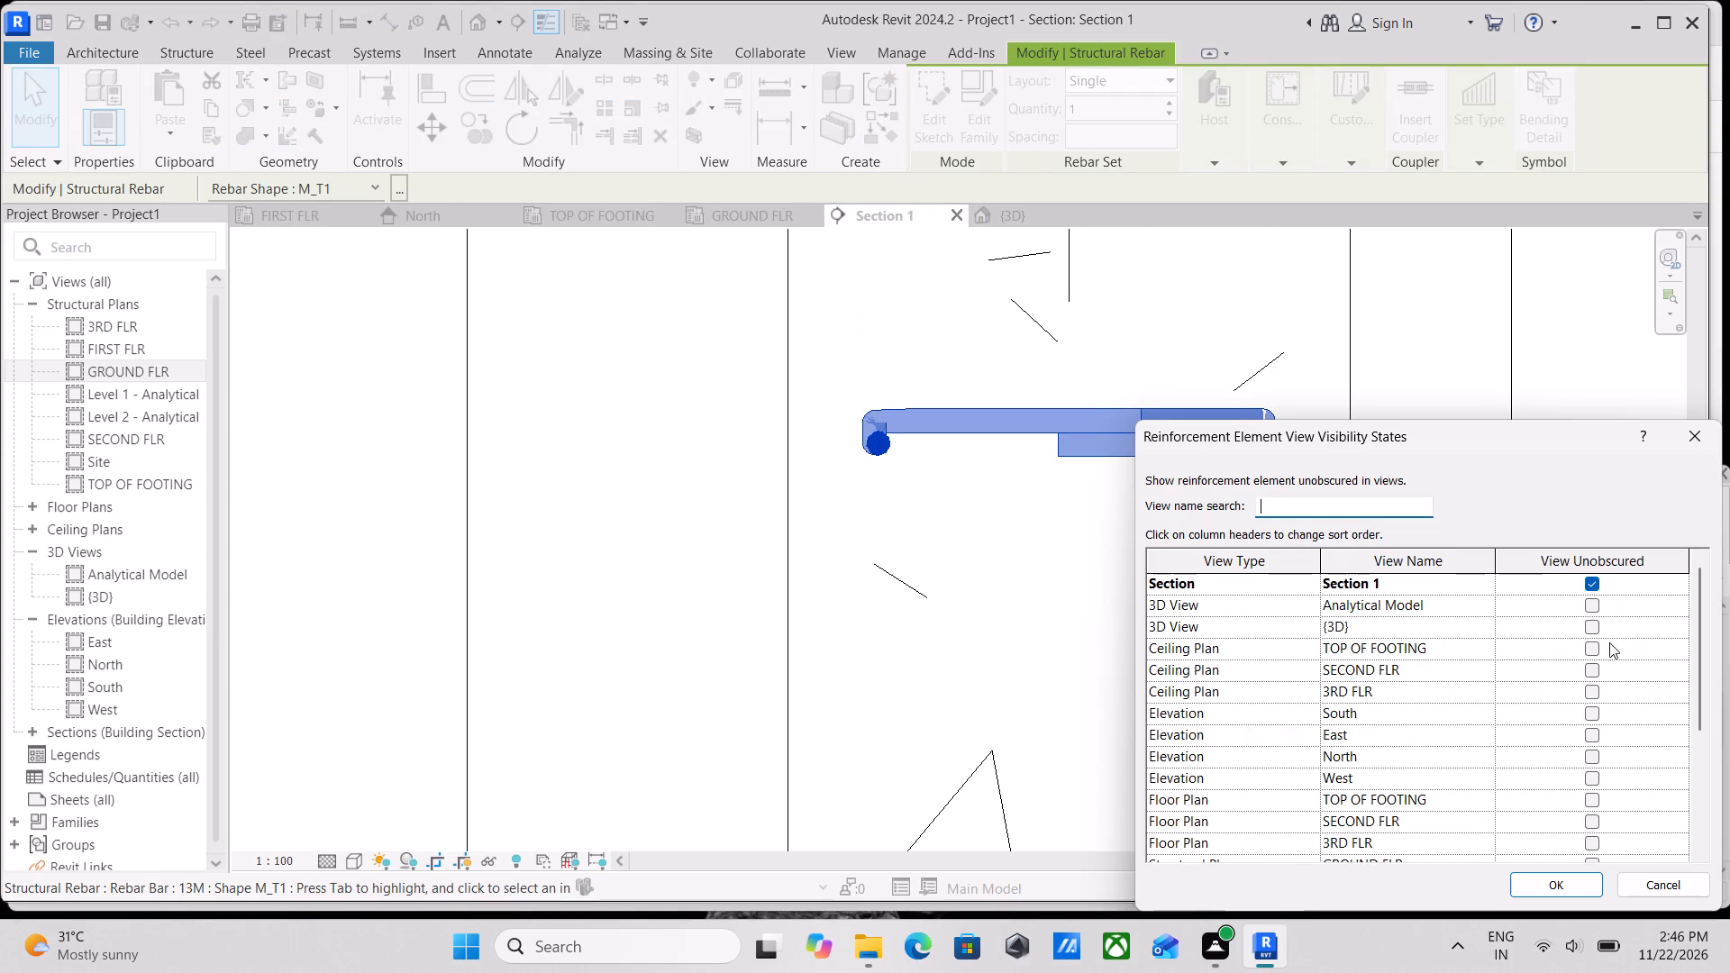
click(1586, 623)
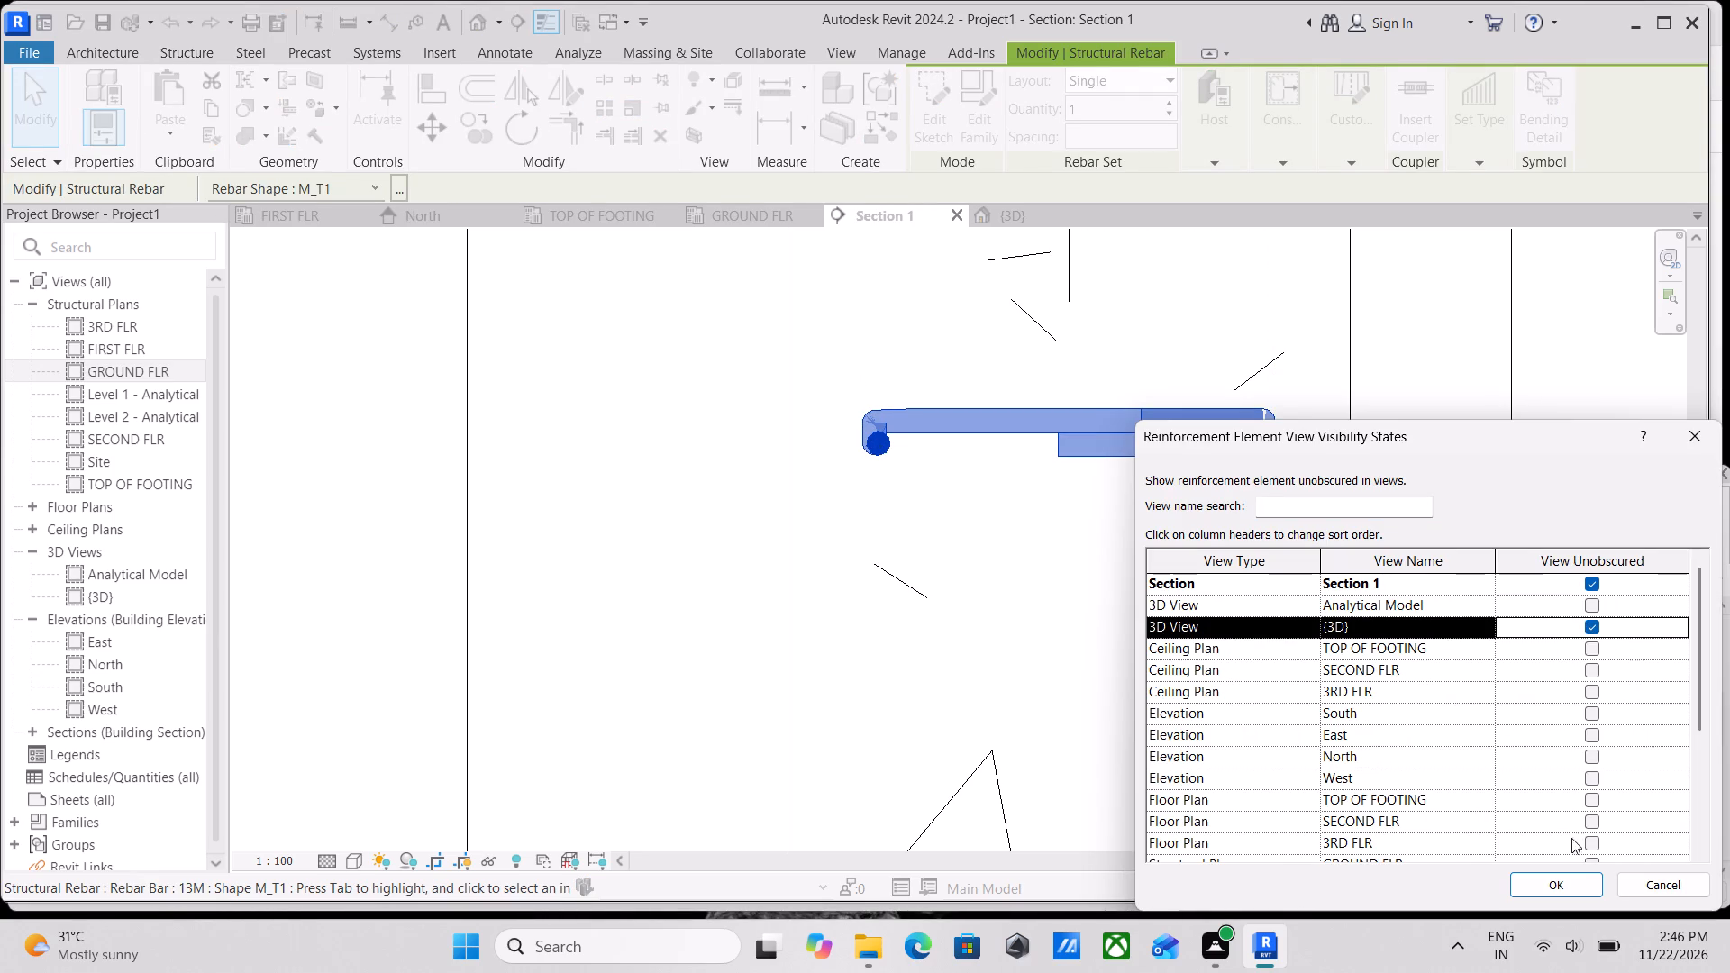
click(1566, 877)
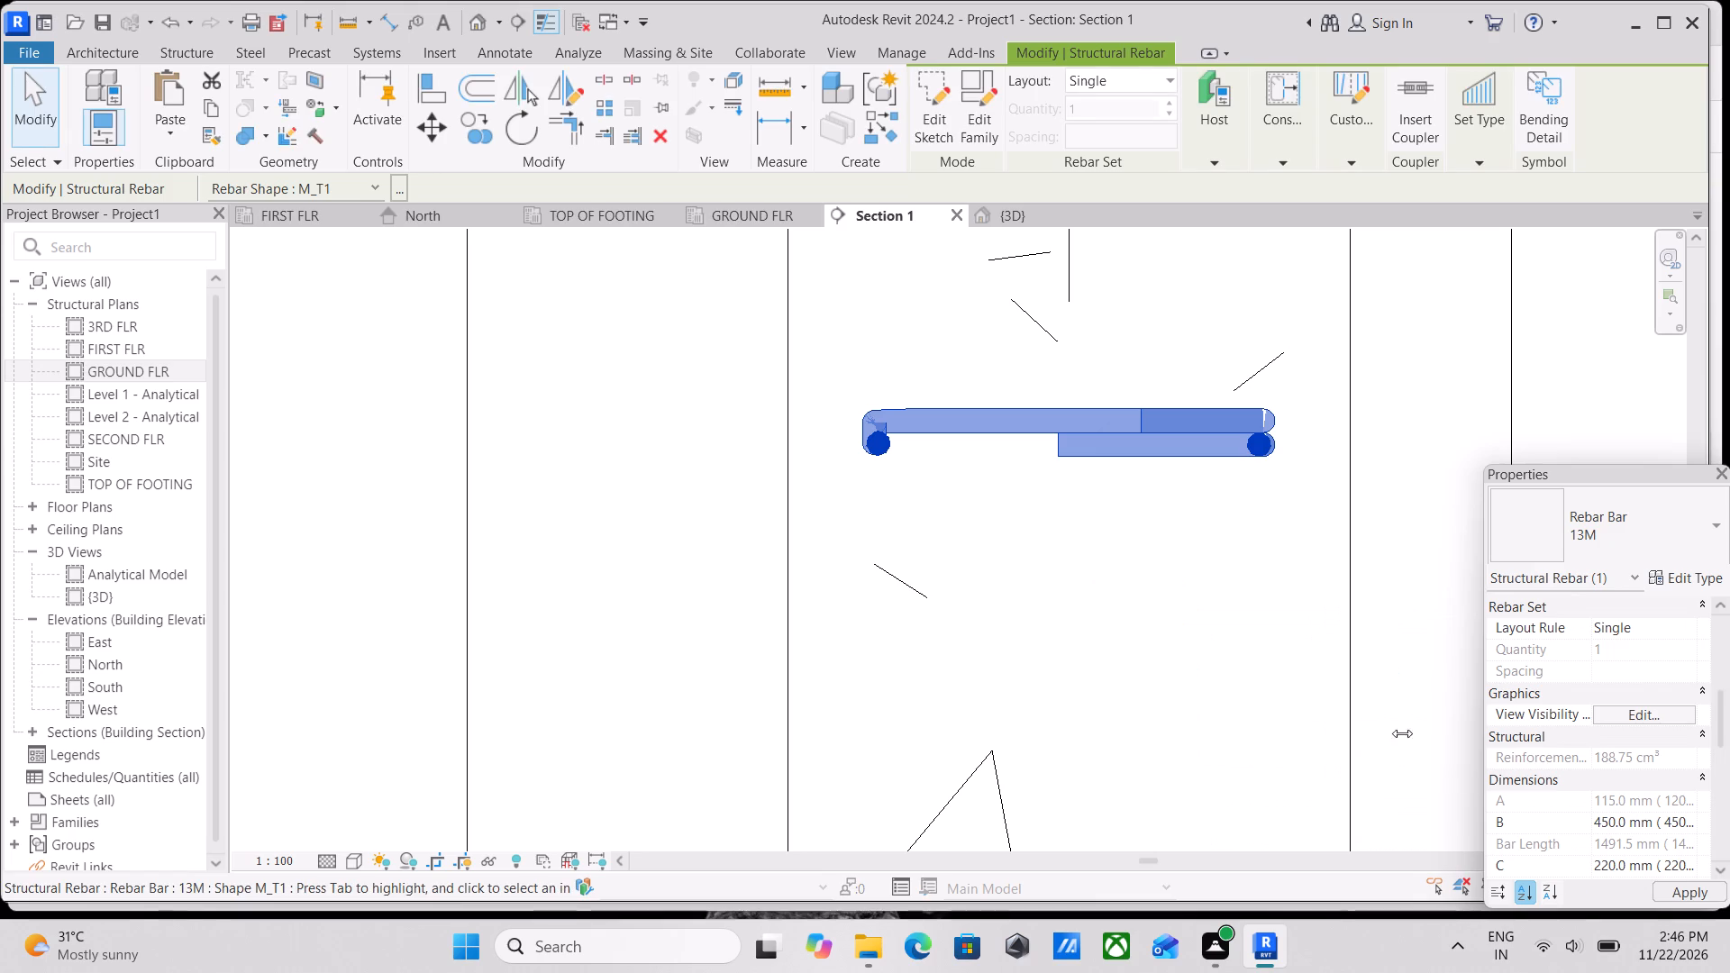
scroll(1255, 550, down, 1)
middle_drag(1254, 552, 1279, 656)
scroll(1265, 611, up, 1)
key(Escape)
Nudge the M_T1 tie up in the section, closer to the column's top cover line.
scroll(1204, 535, down, 3)
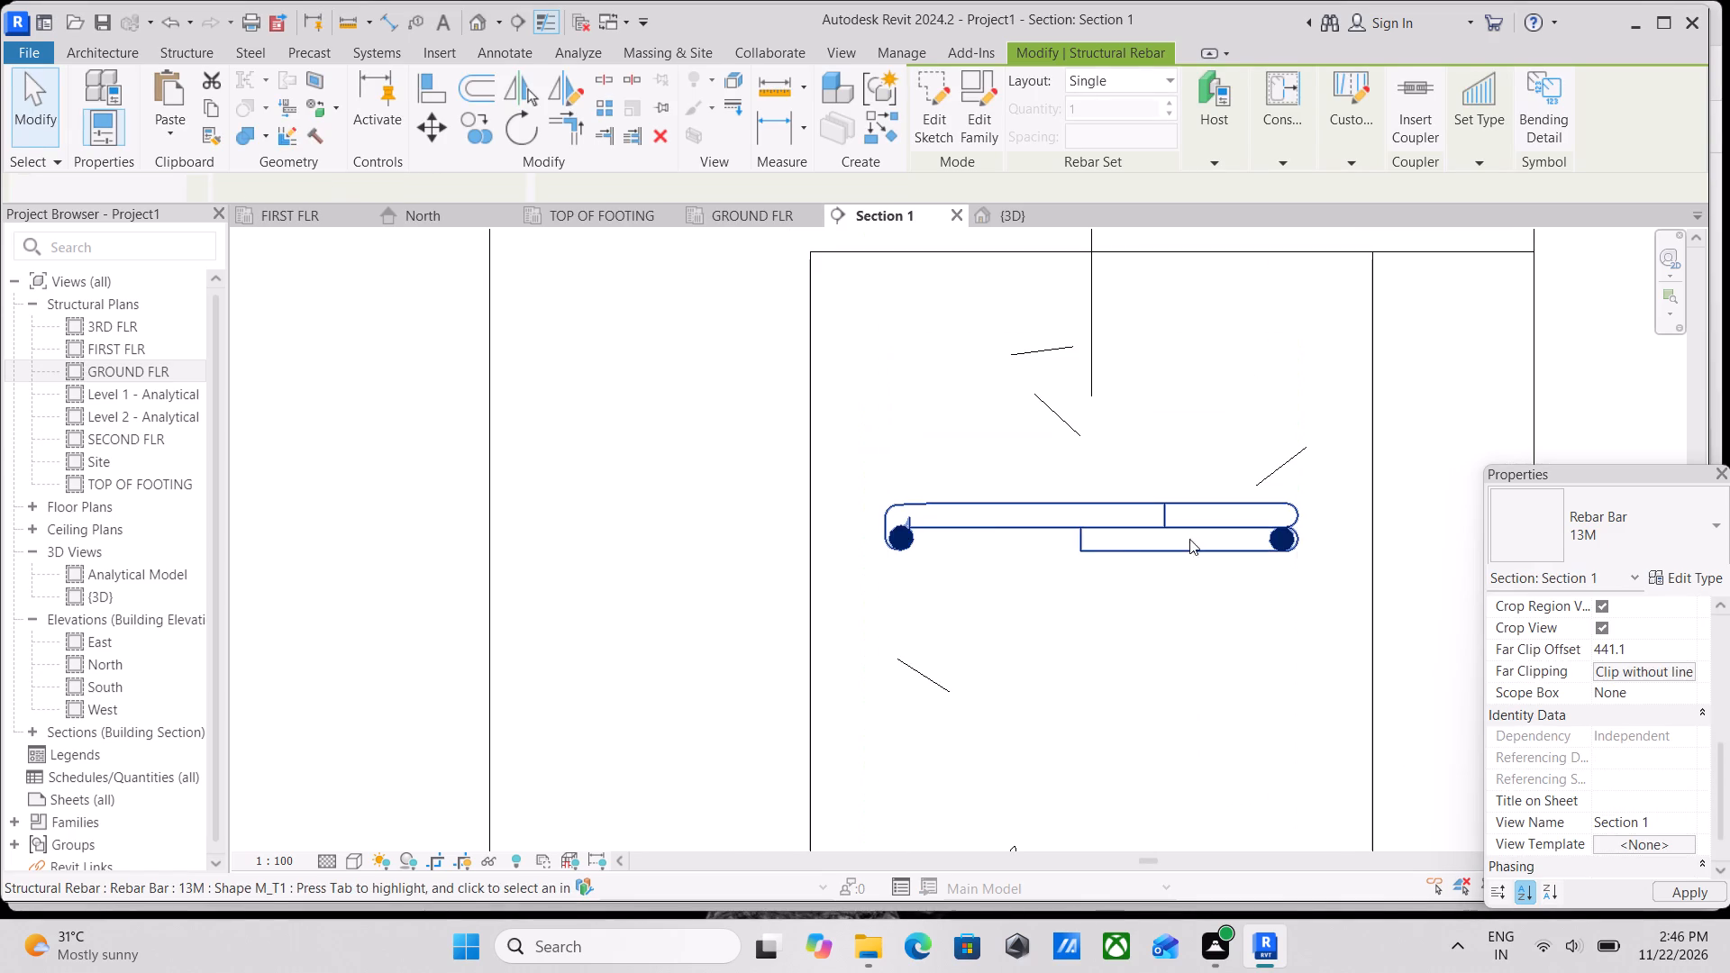
click(1110, 517)
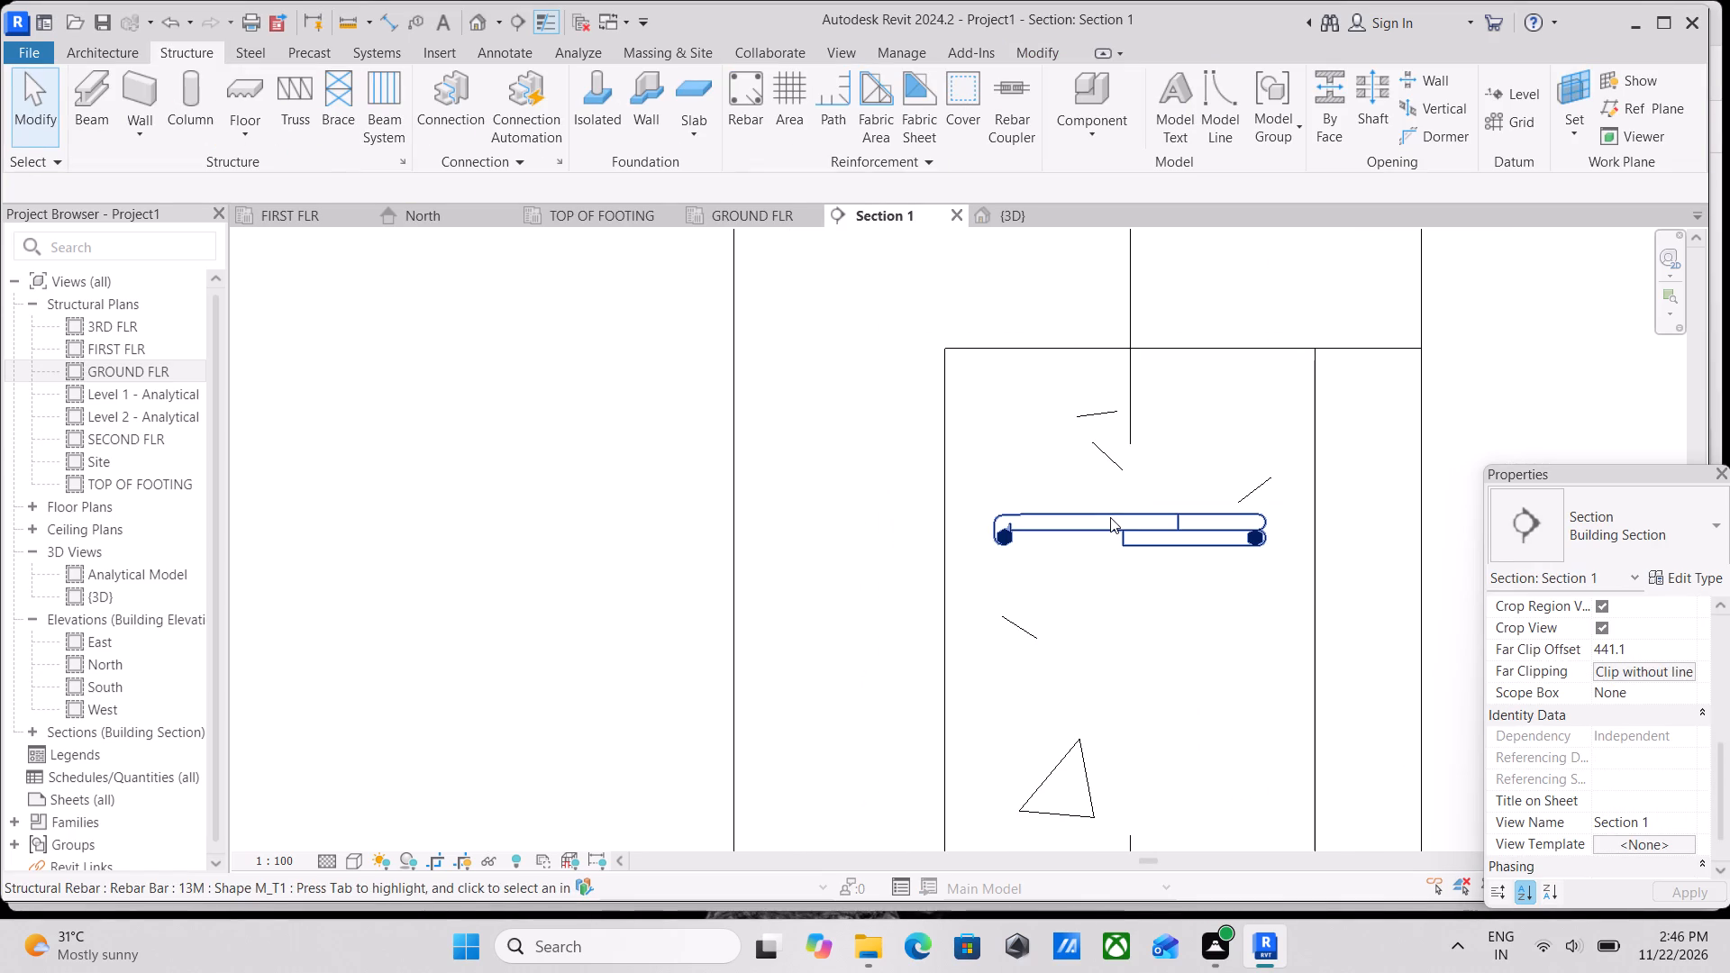
key(Up)
key(Up)
key(Up)
key(Up)
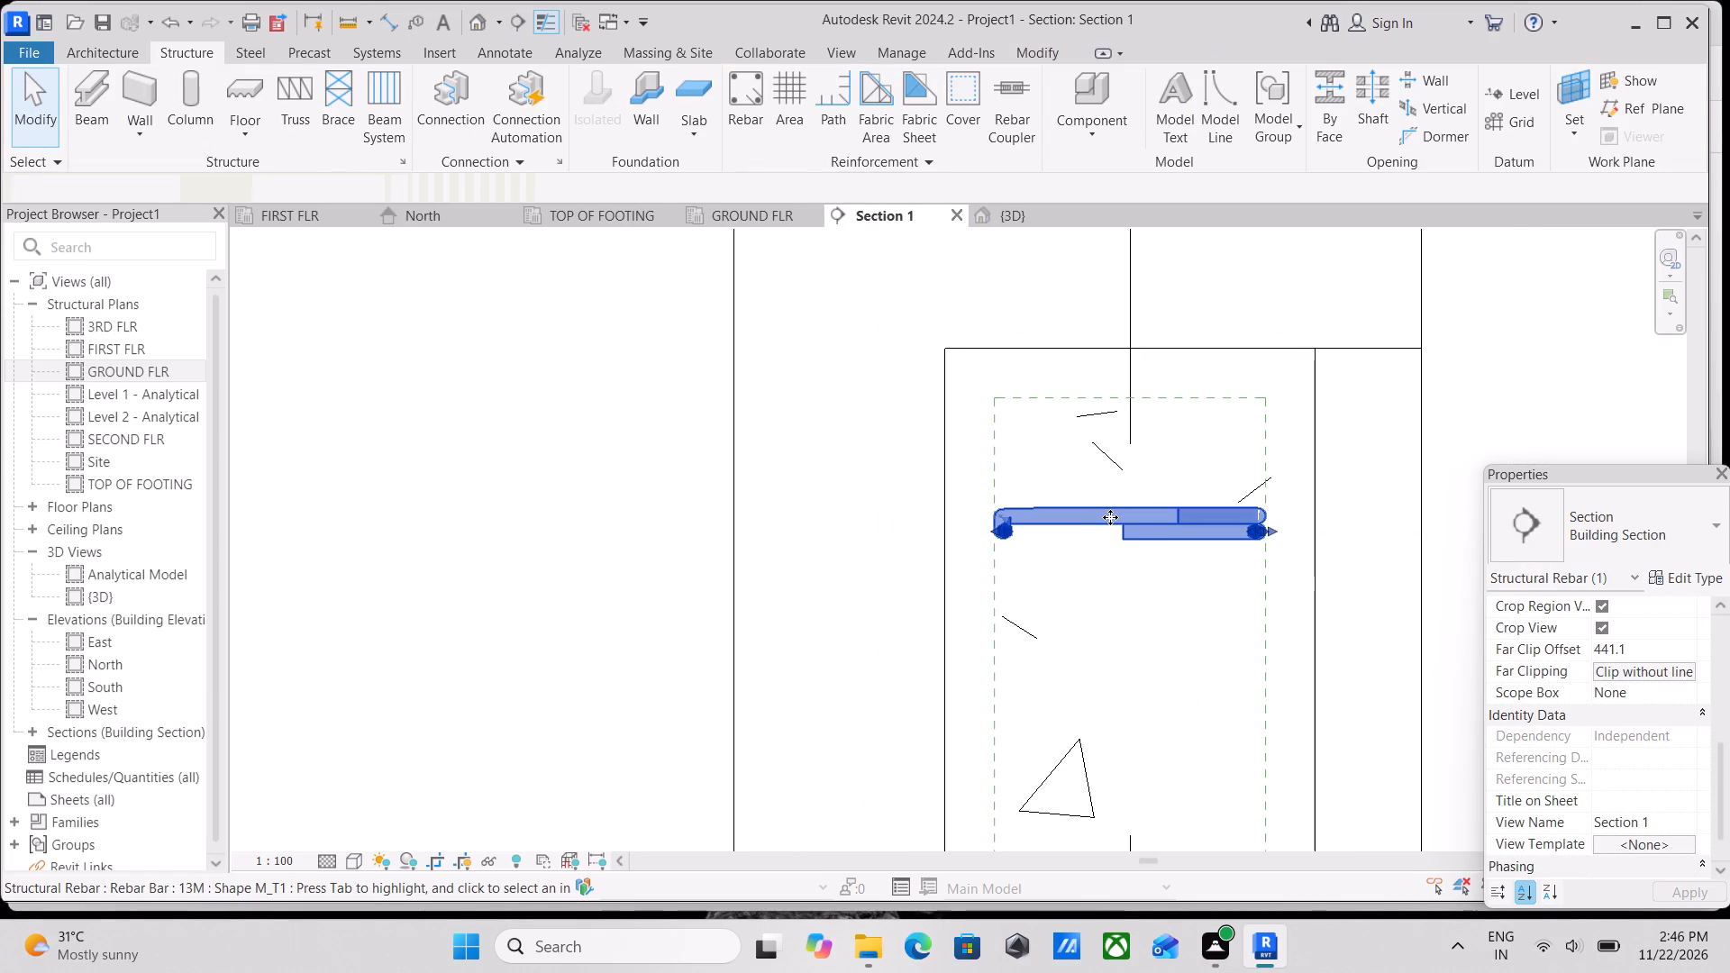
key(Up)
key(Up)
key(Up)
key(Up)
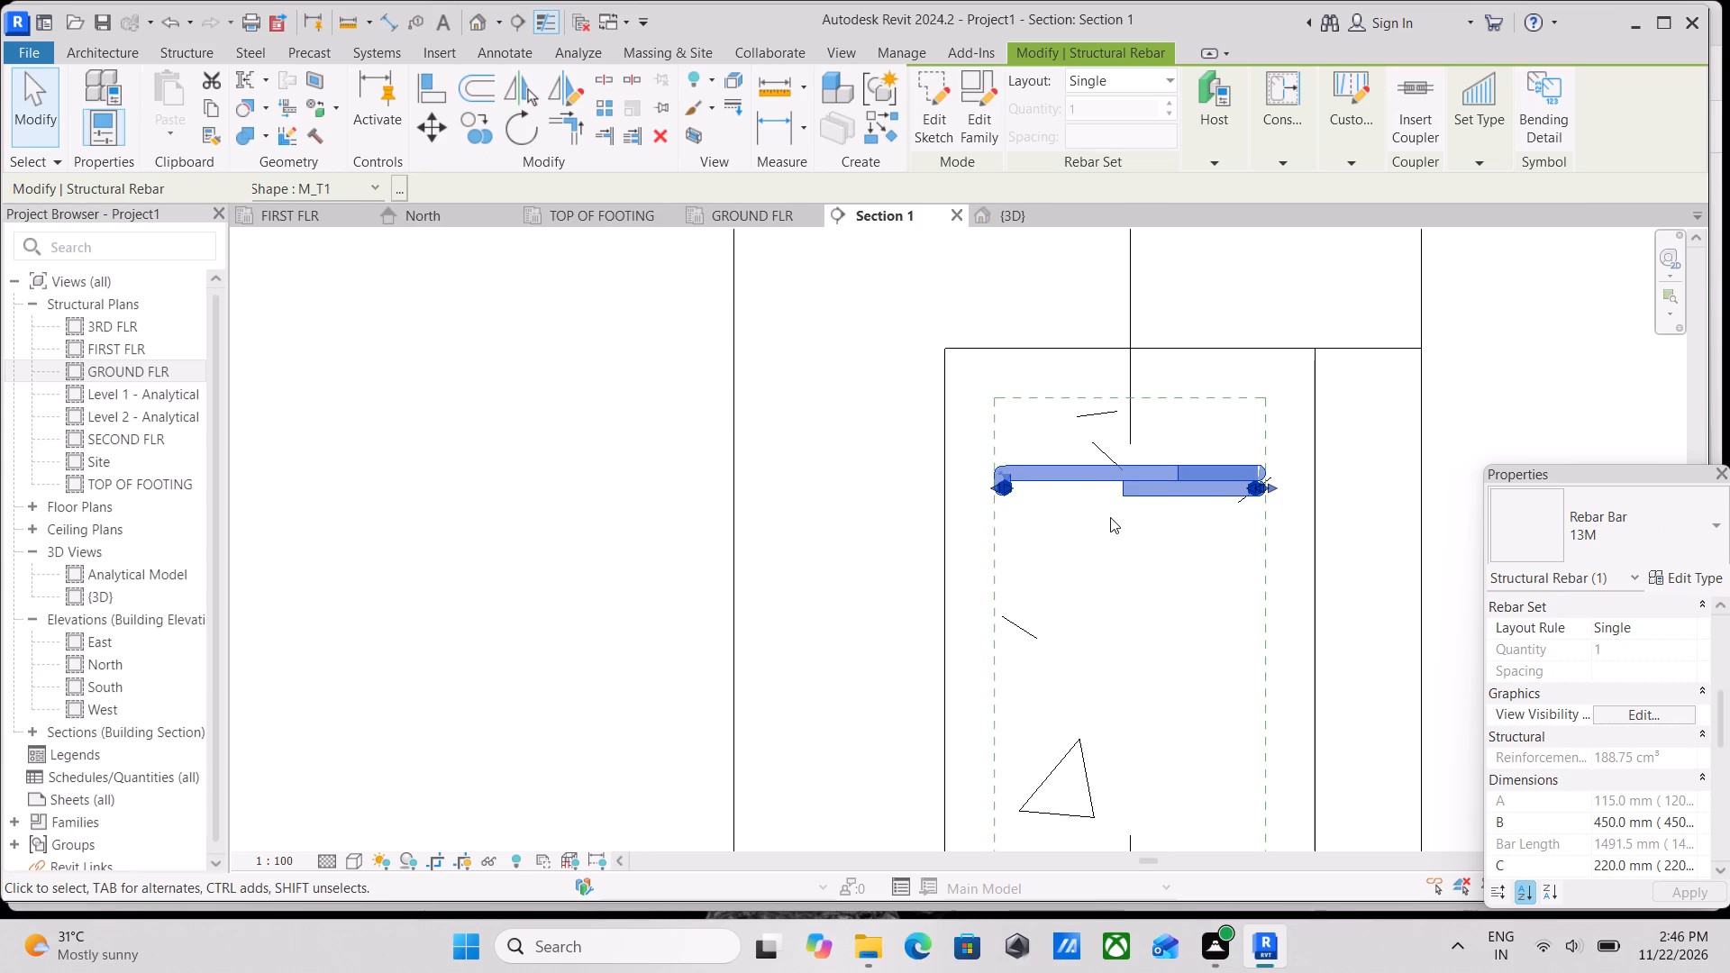
key(Escape)
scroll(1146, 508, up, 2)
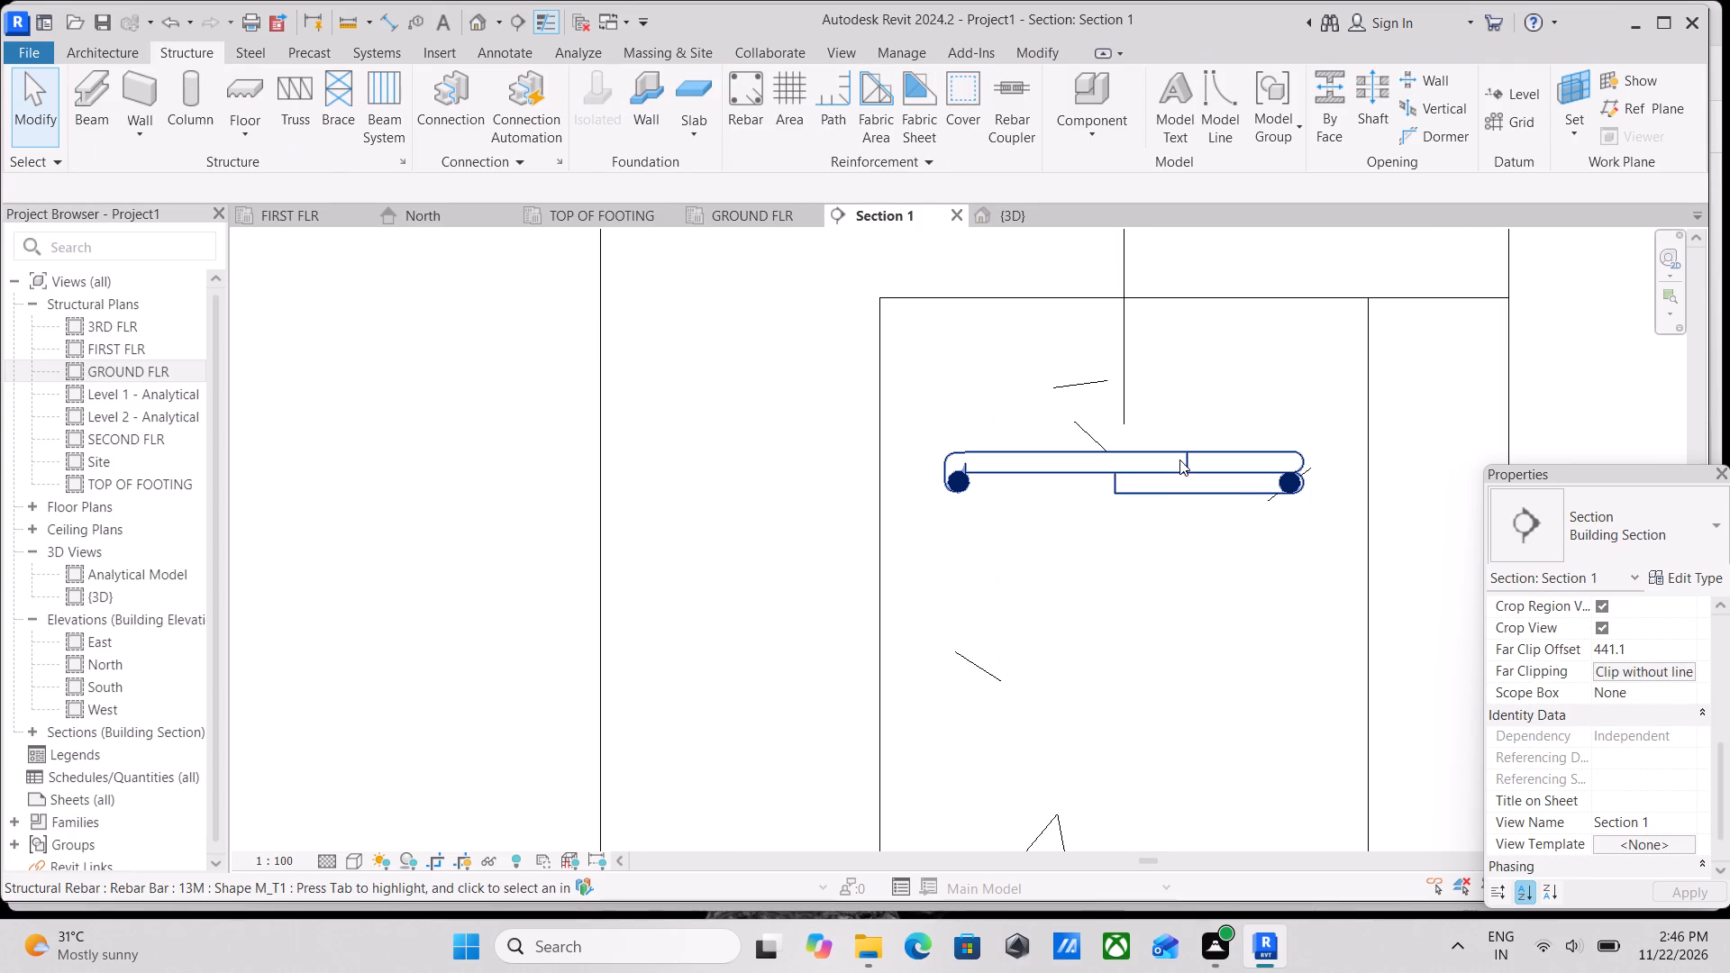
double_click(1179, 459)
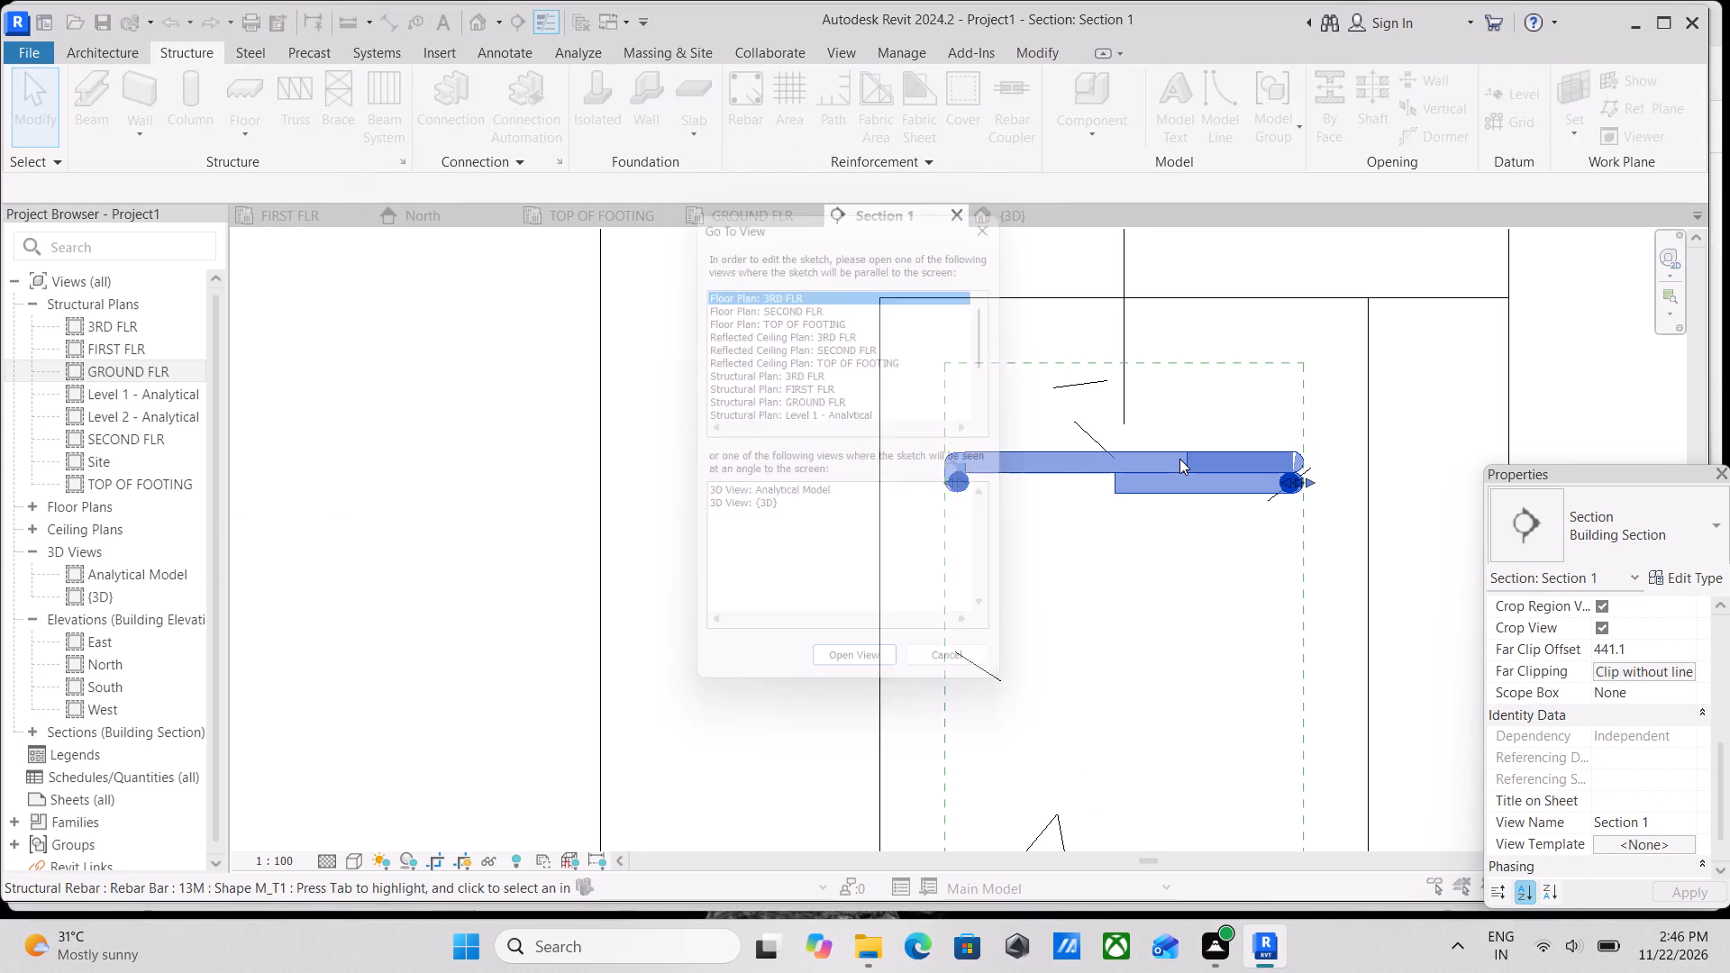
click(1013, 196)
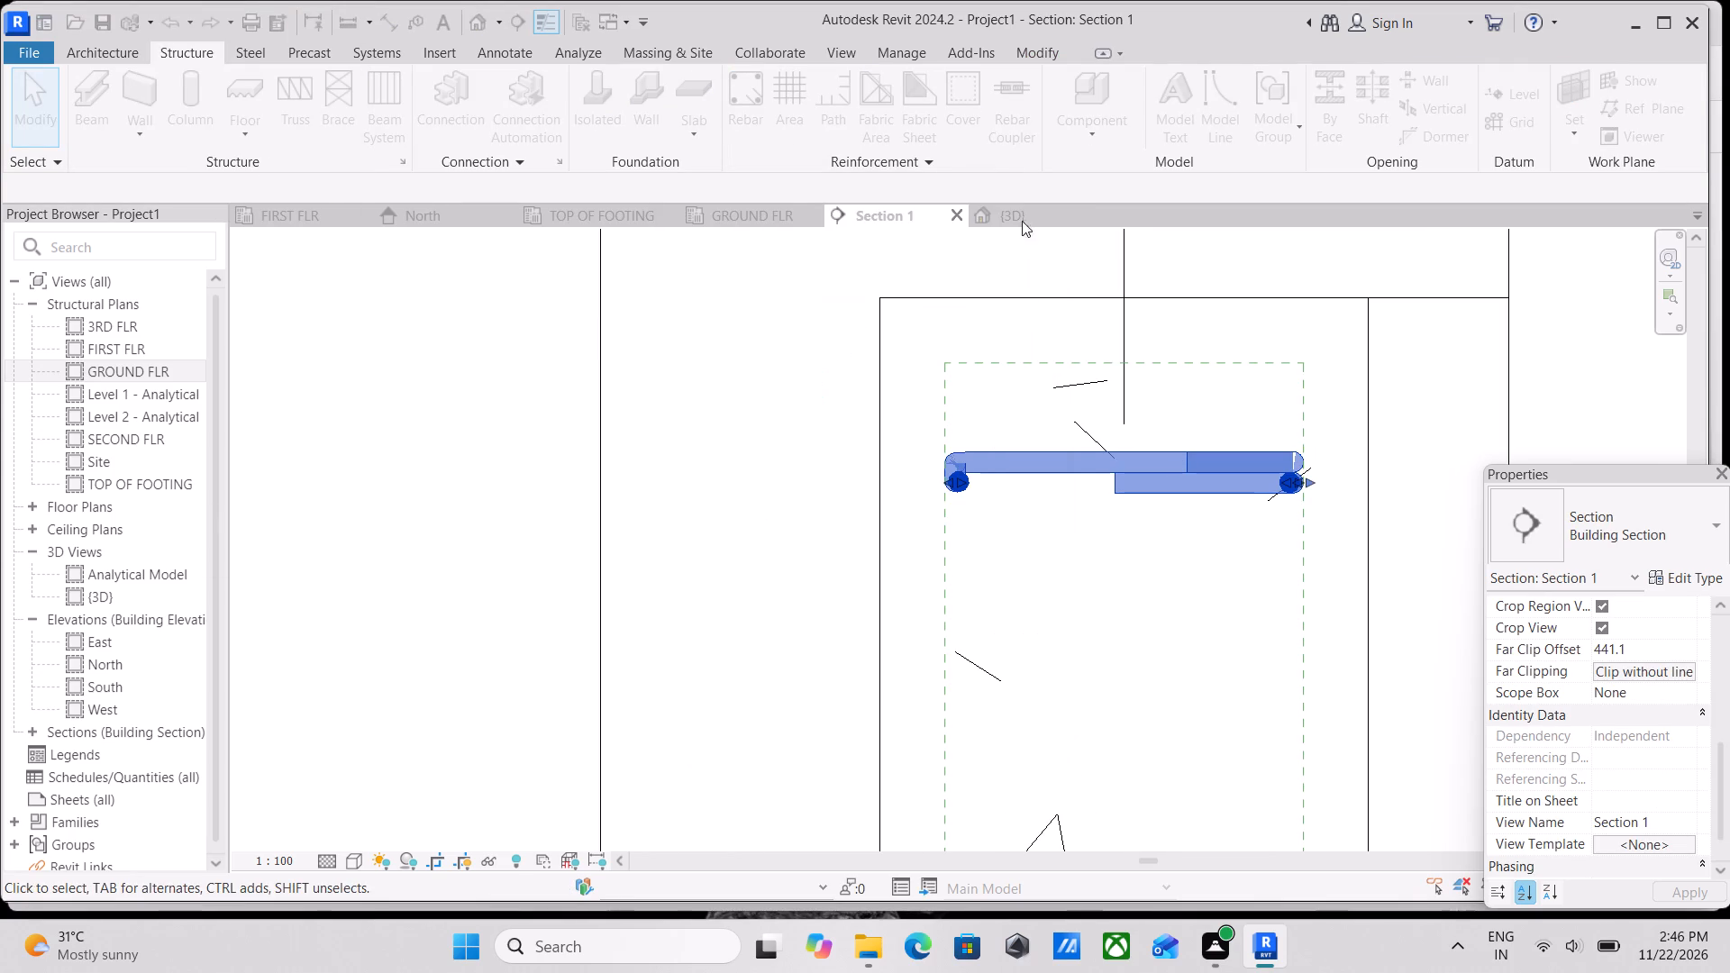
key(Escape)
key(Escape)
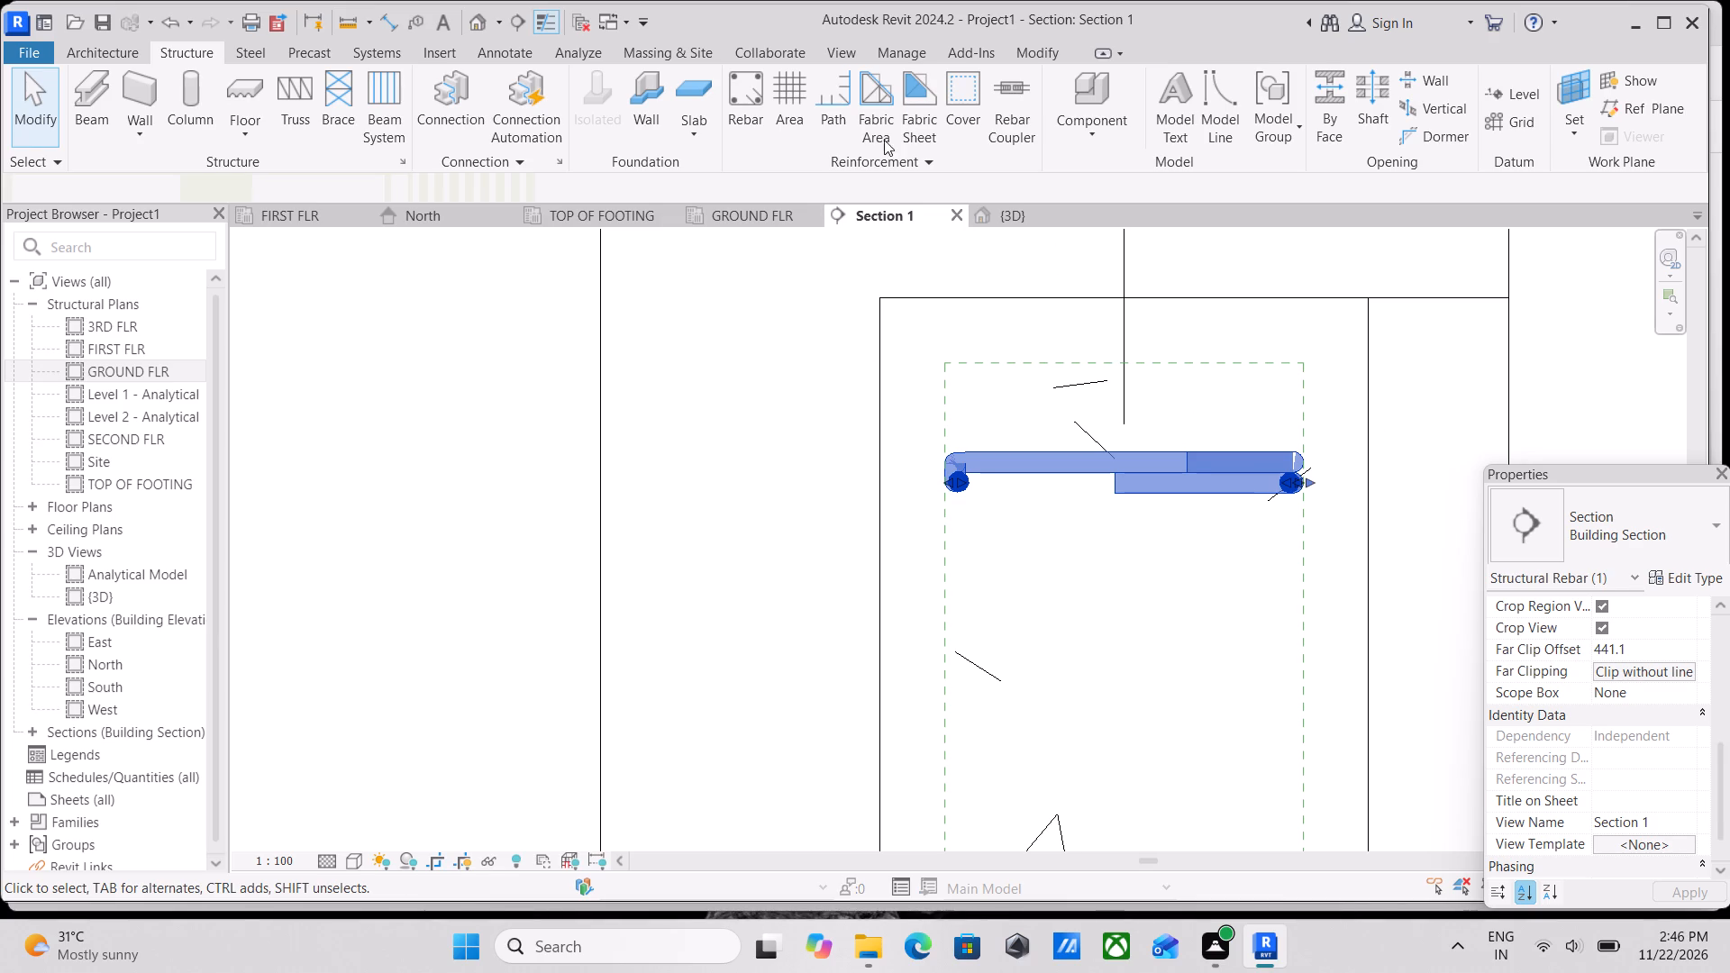
Place a vertical 13M straight bar of shape M_00 in the column, parallel to the work plane, just inside the tie's right end.
click(752, 109)
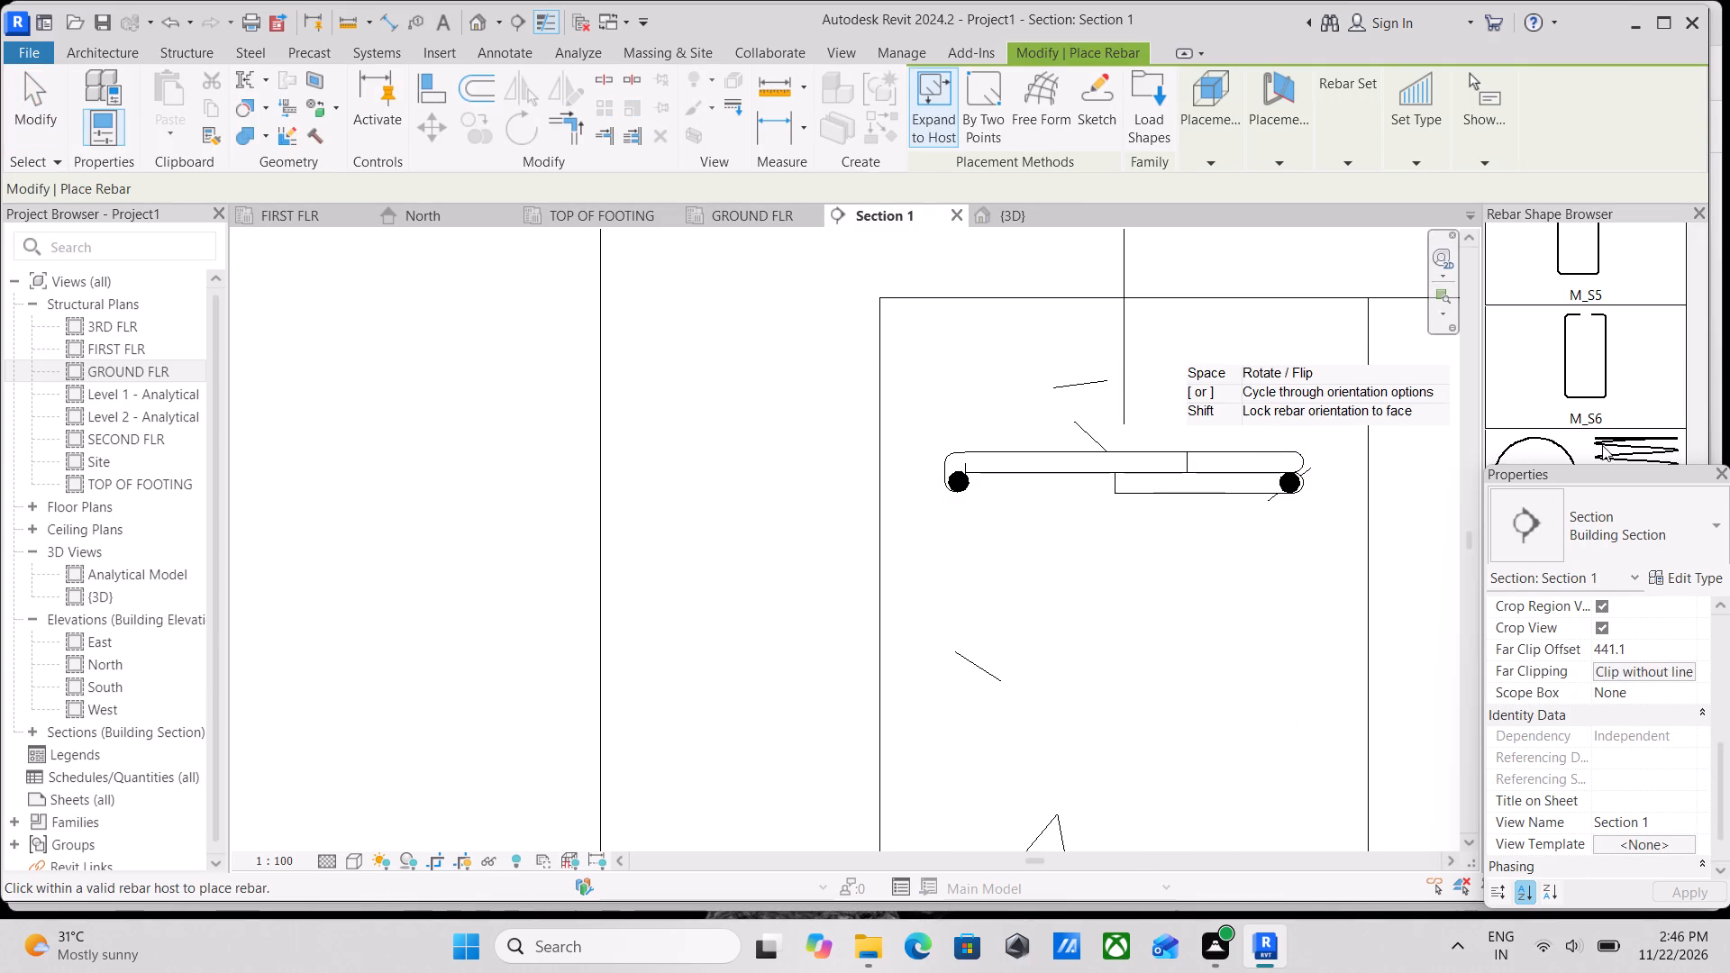
scroll(1612, 438, up, 19)
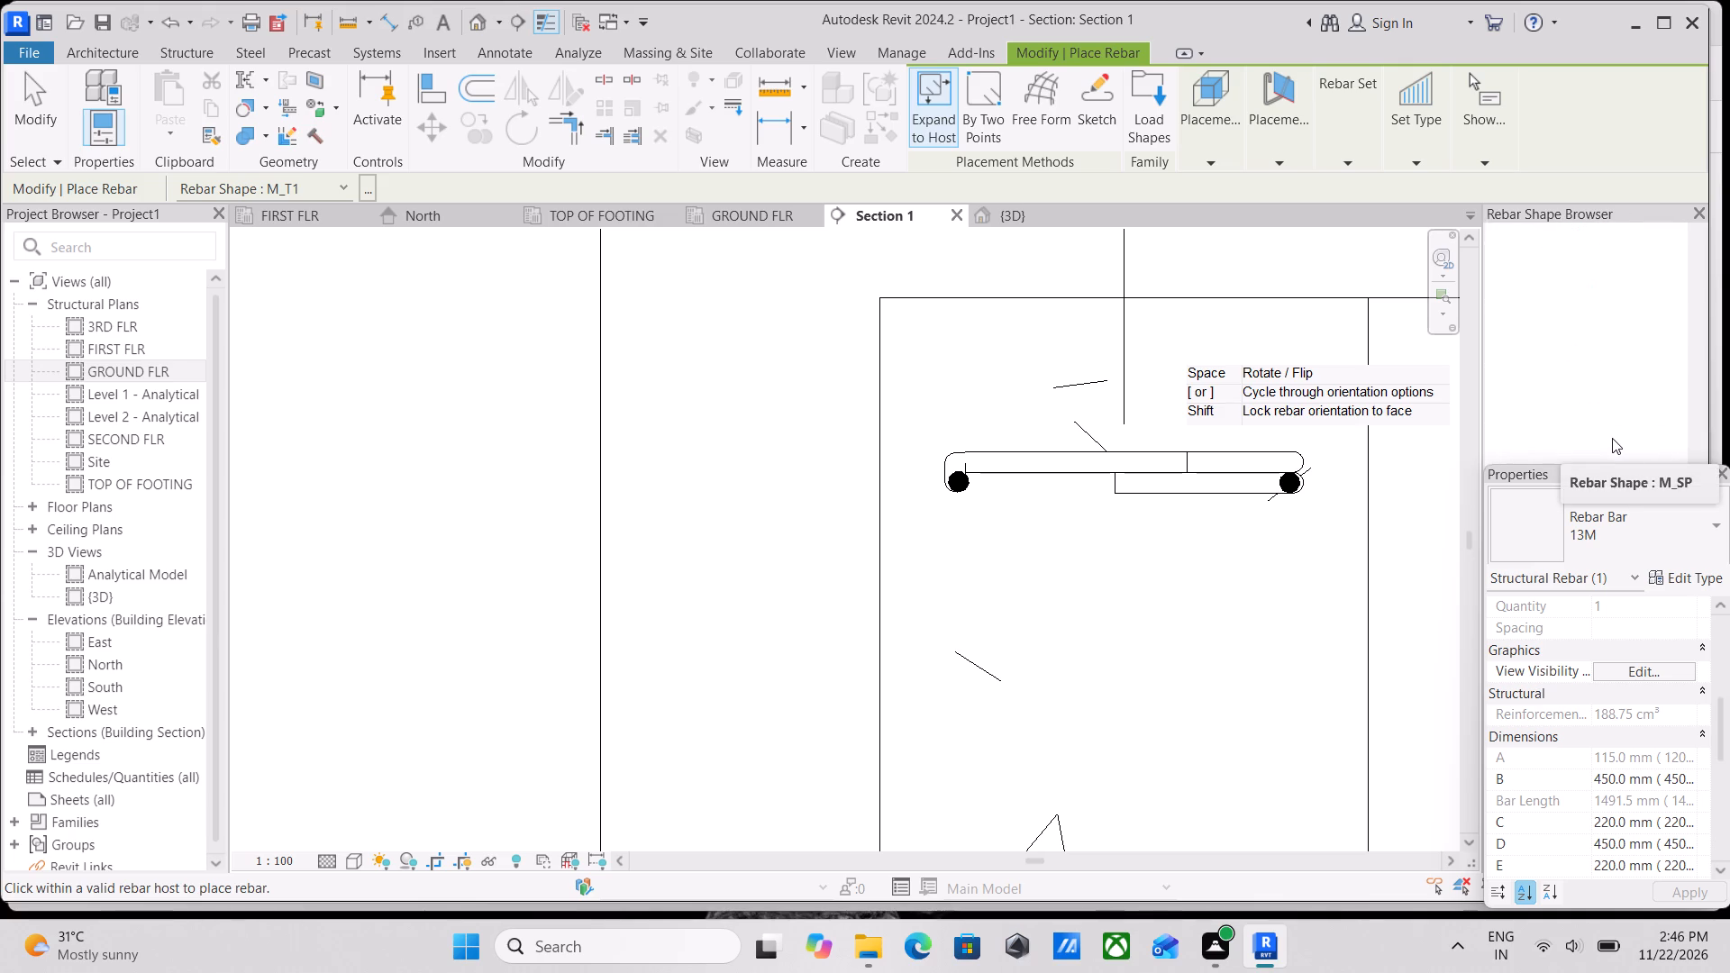
scroll(1612, 438, up, 20)
scroll(1612, 438, up, 10)
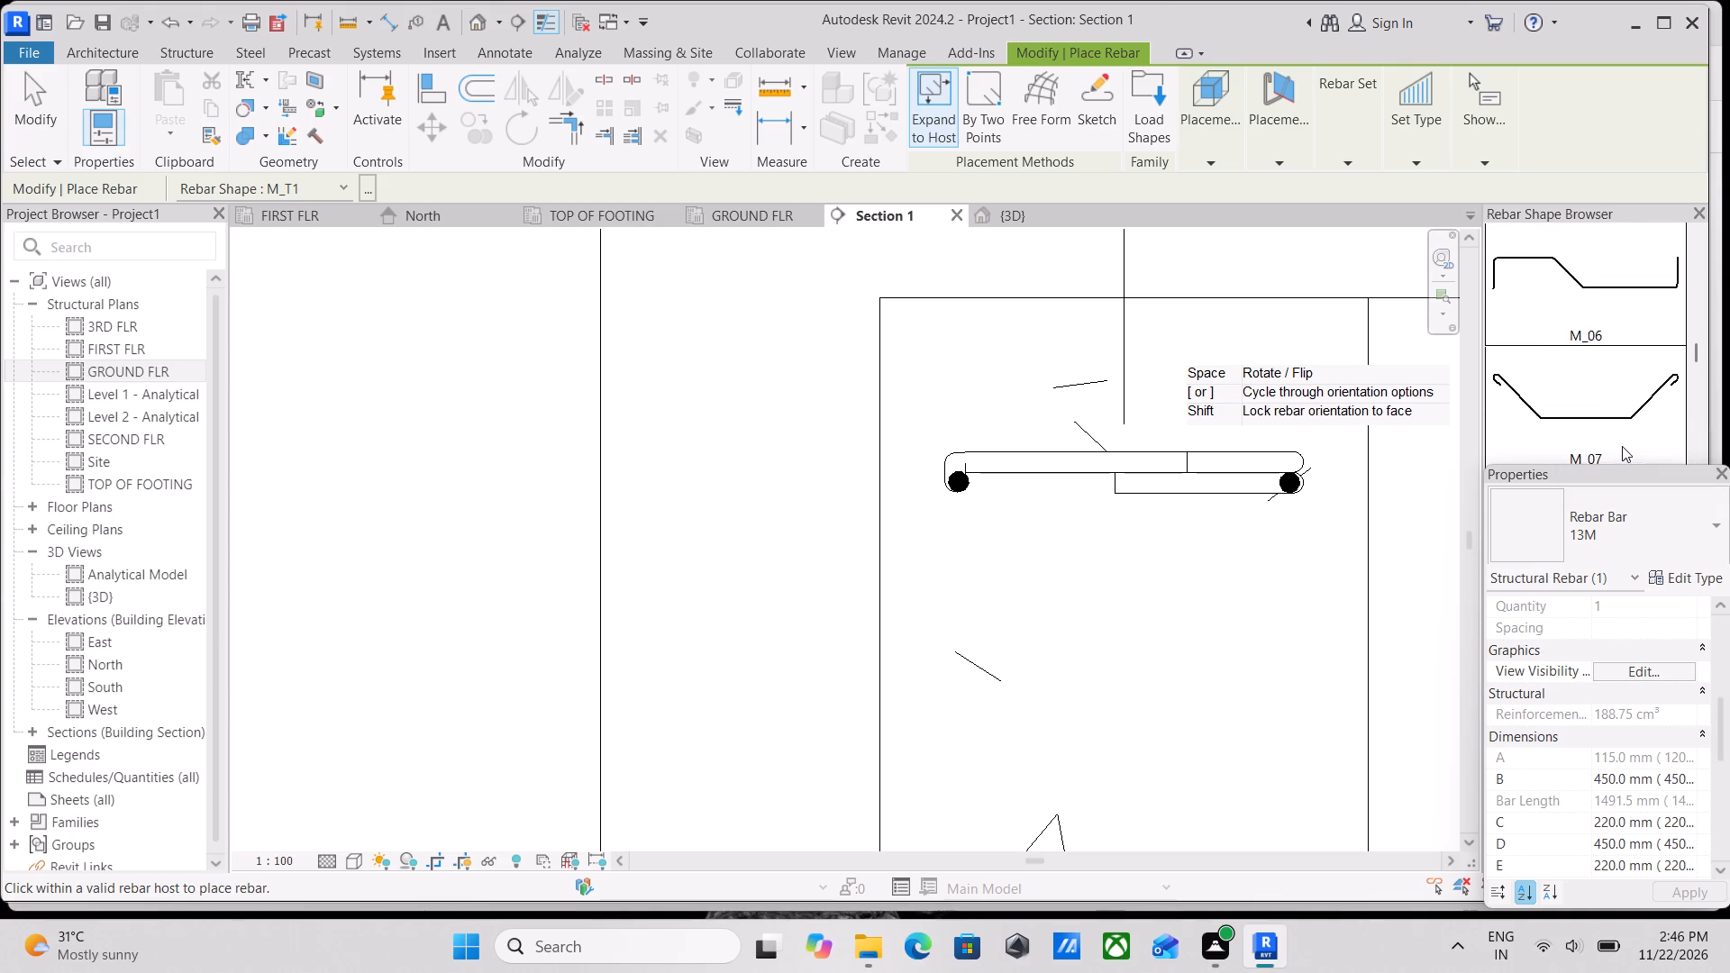
scroll(1626, 441, up, 20)
scroll(1626, 441, up, 9)
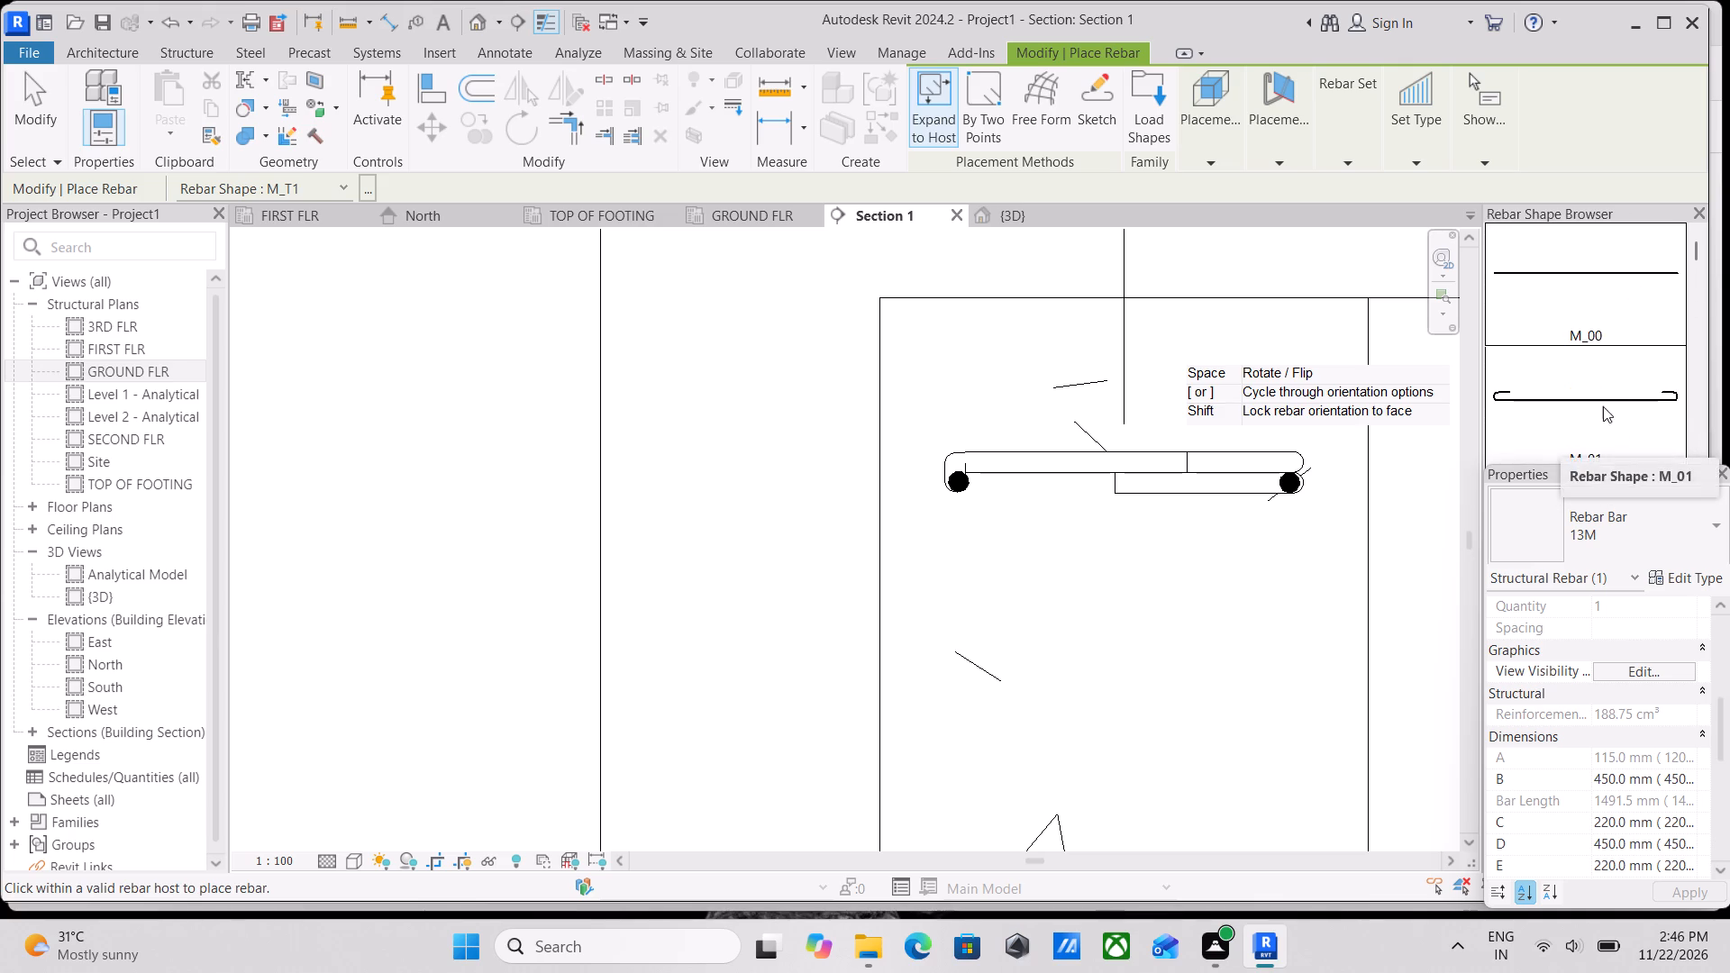
click(1640, 279)
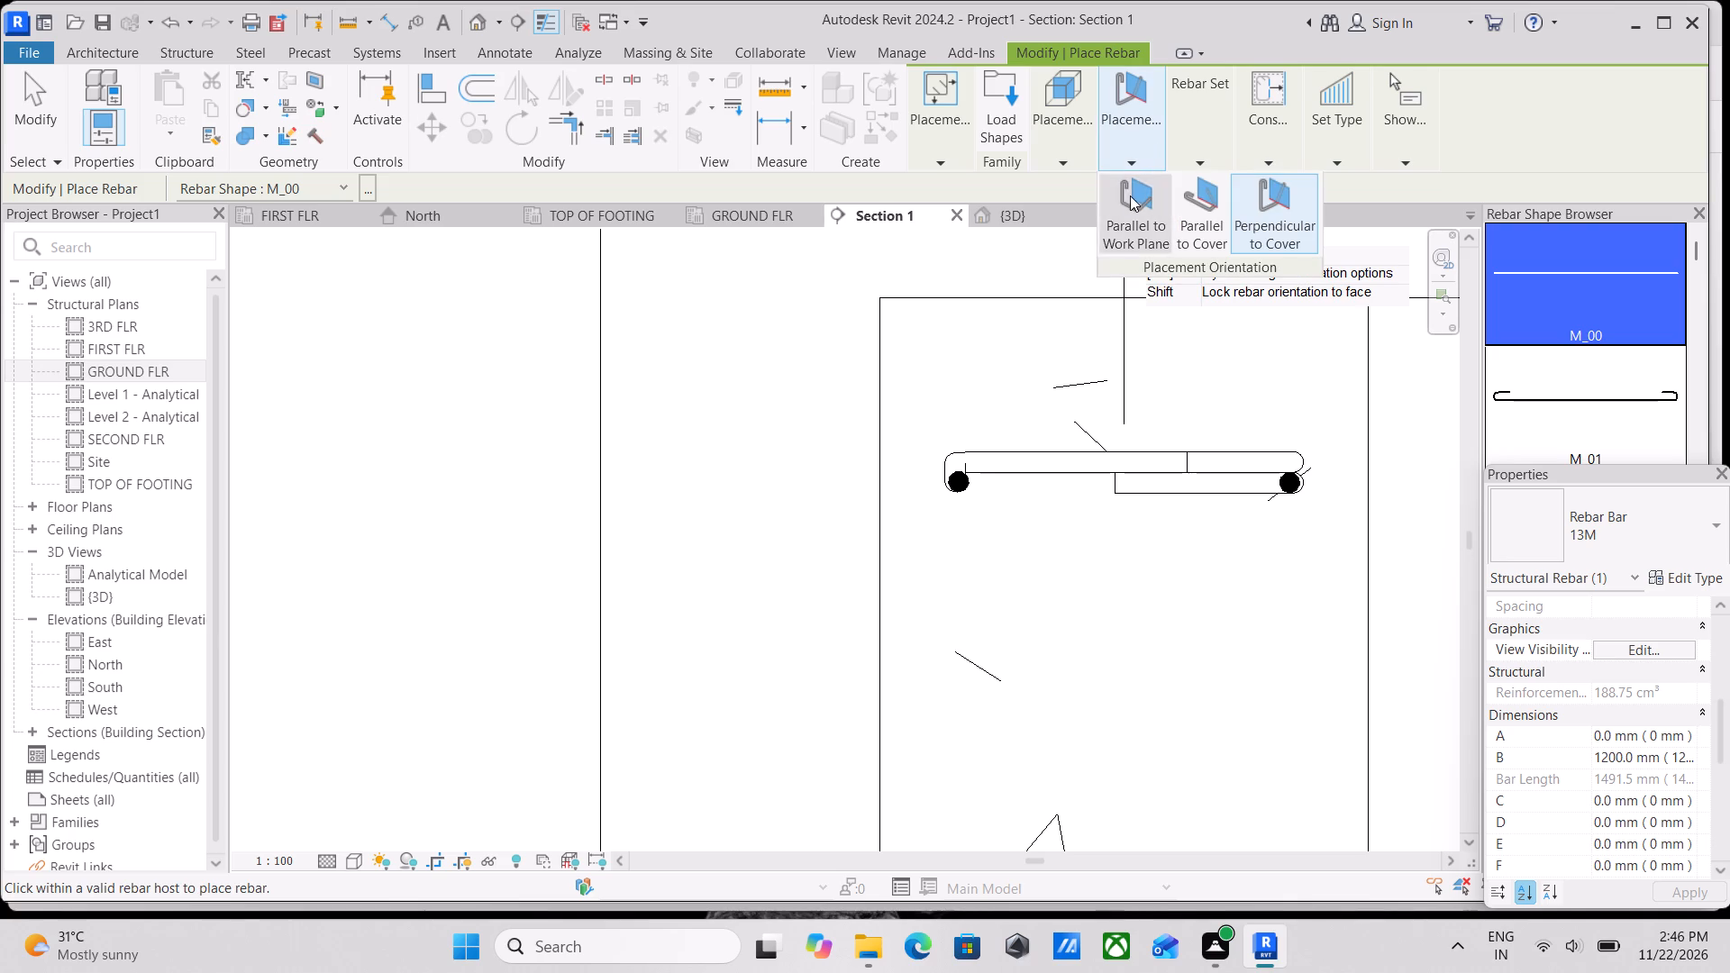
click(1130, 196)
scroll(1263, 650, down, 3)
middle_drag(1263, 650, 1257, 594)
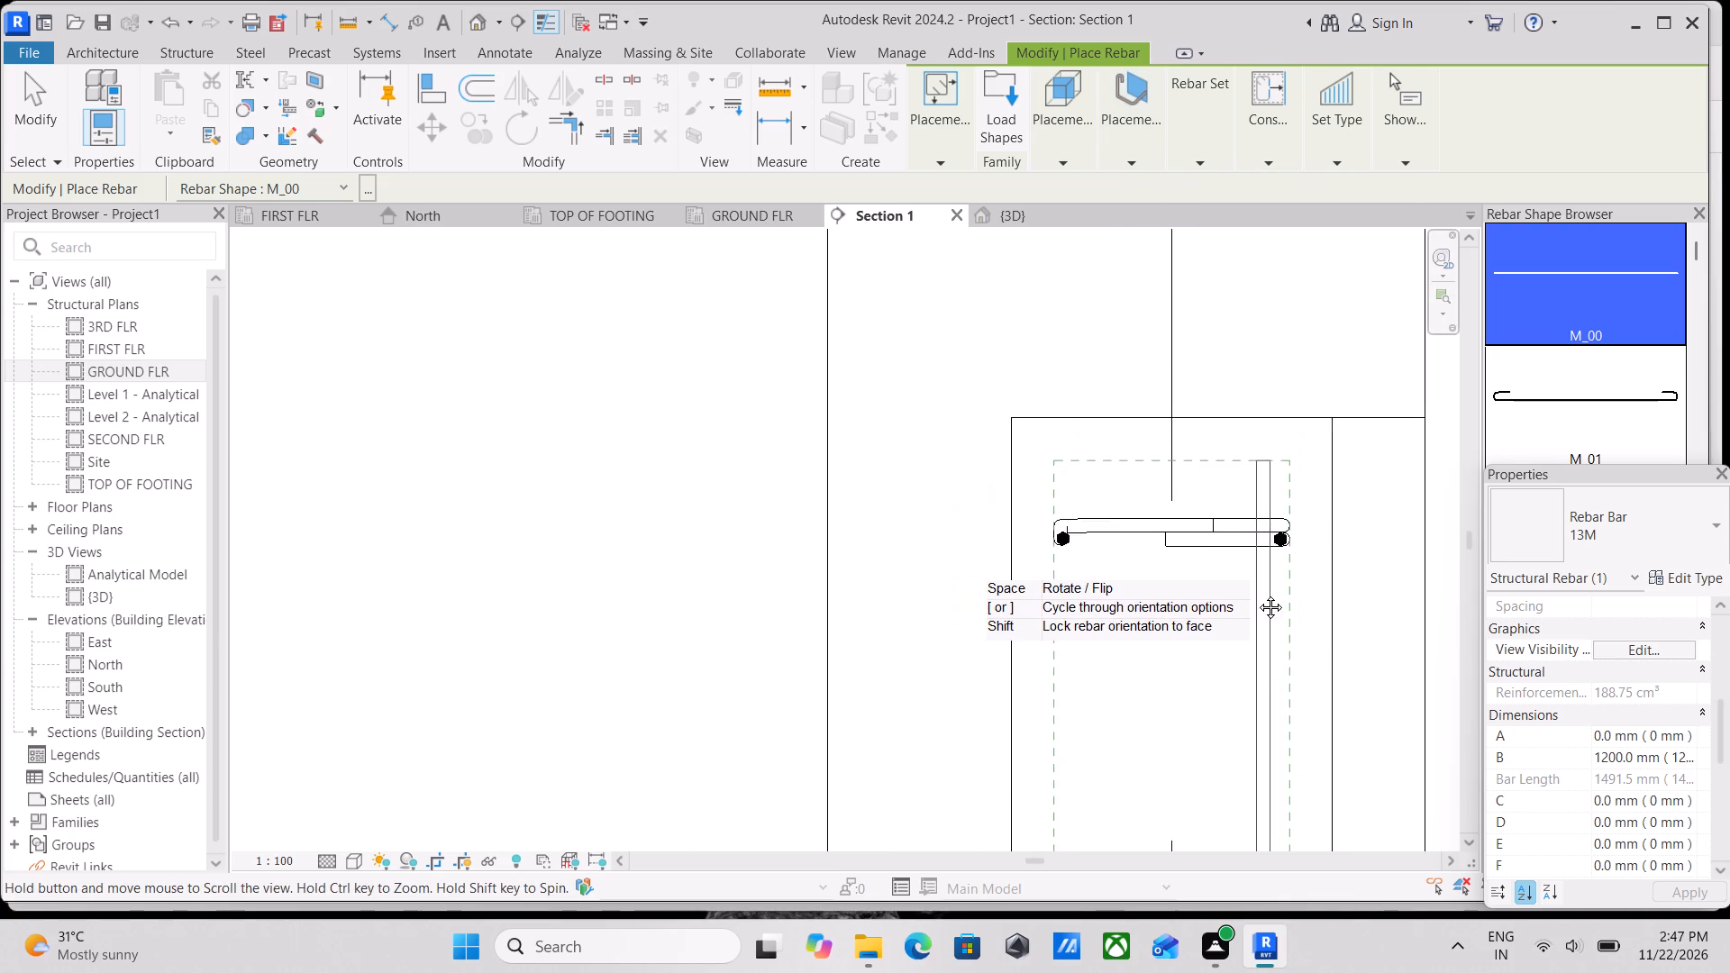
middle_drag(1257, 594, 1256, 523)
click(1252, 535)
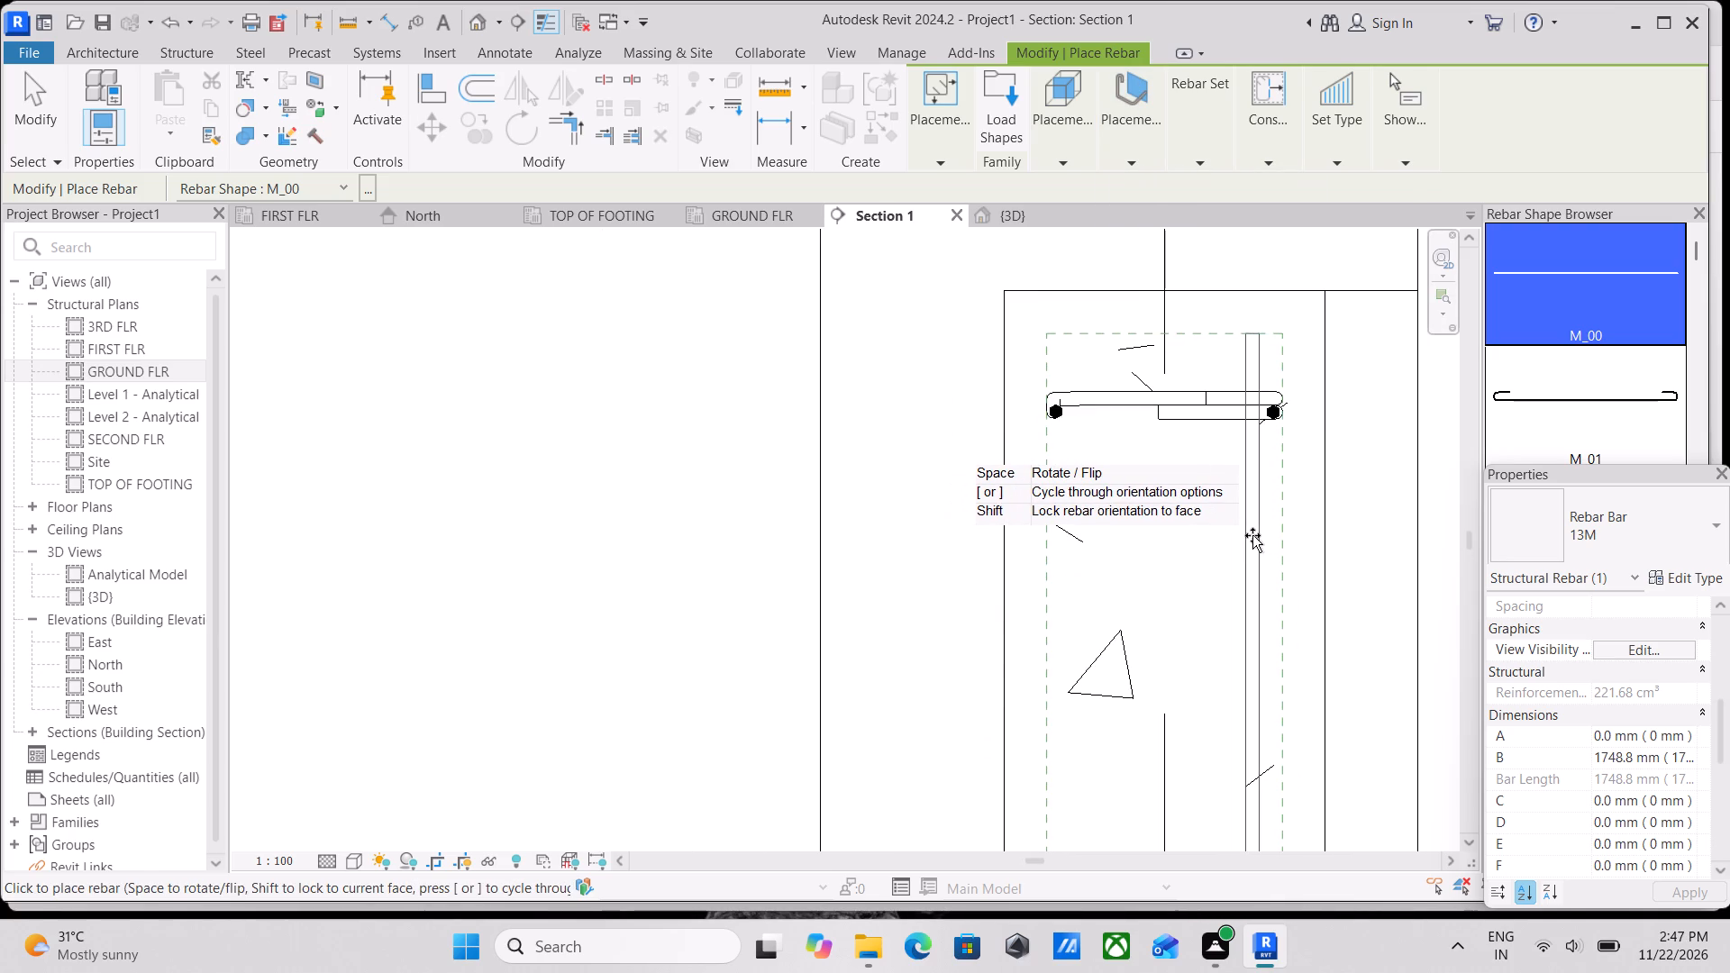
key(Escape)
scroll(1252, 535, up, 3)
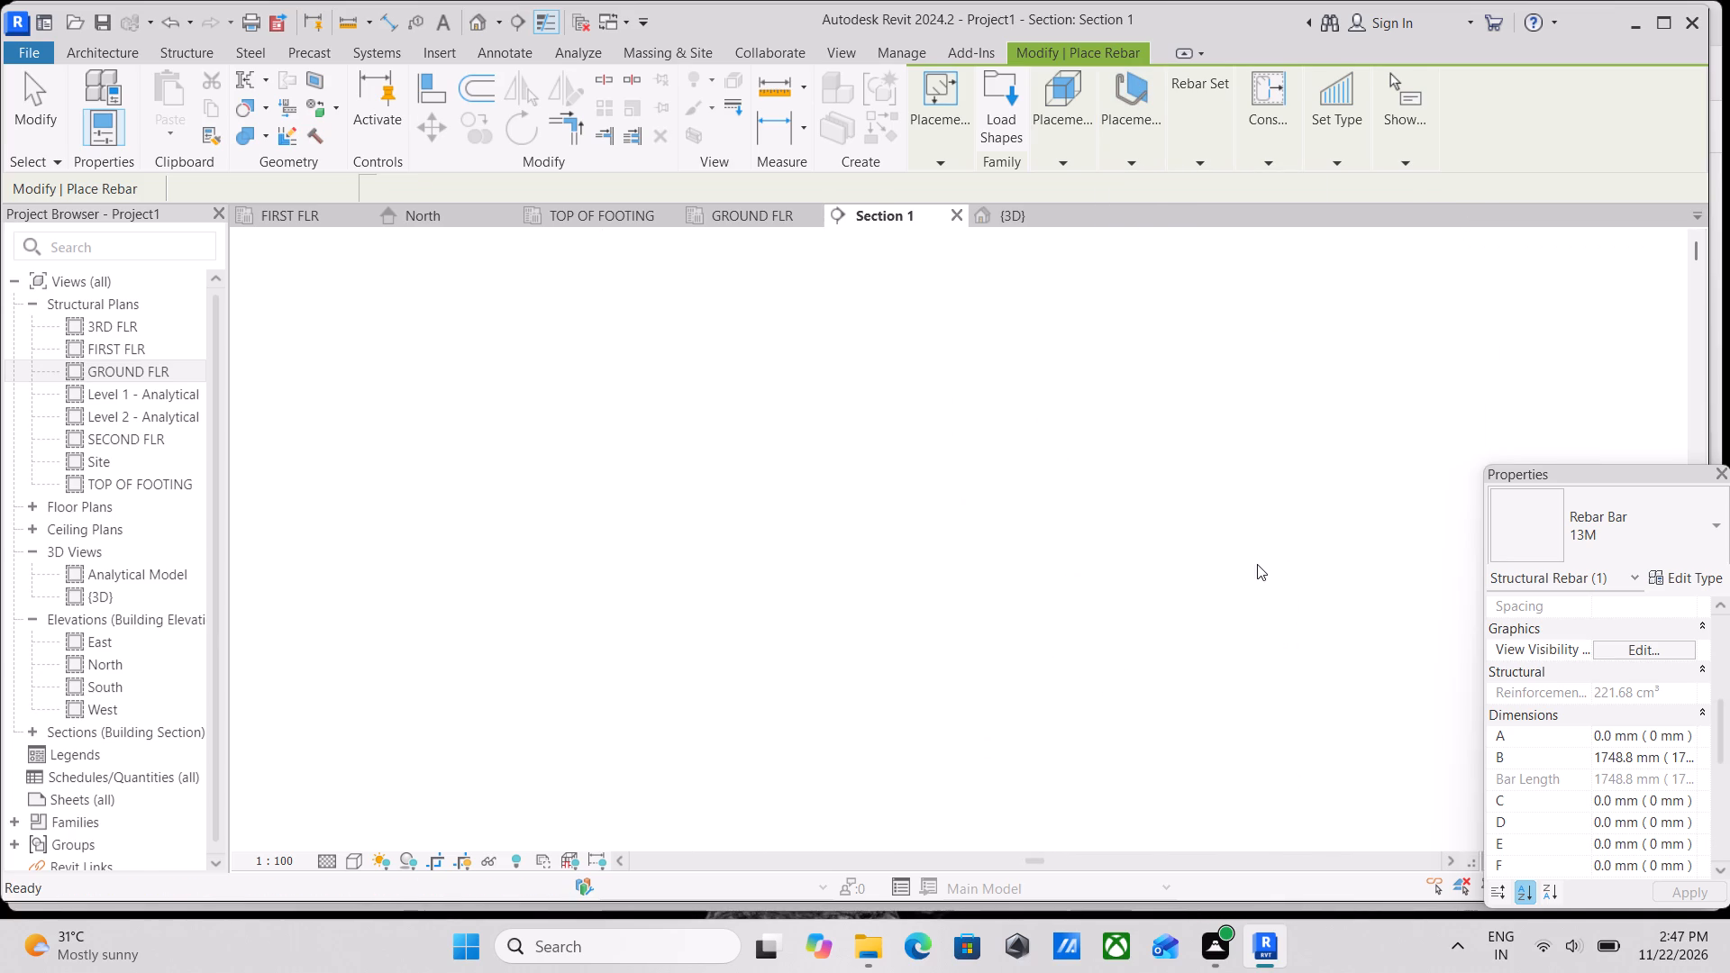
Set the new vertical M_00 bar to show unobscured in the {3D} view.
key(Escape)
click(1255, 507)
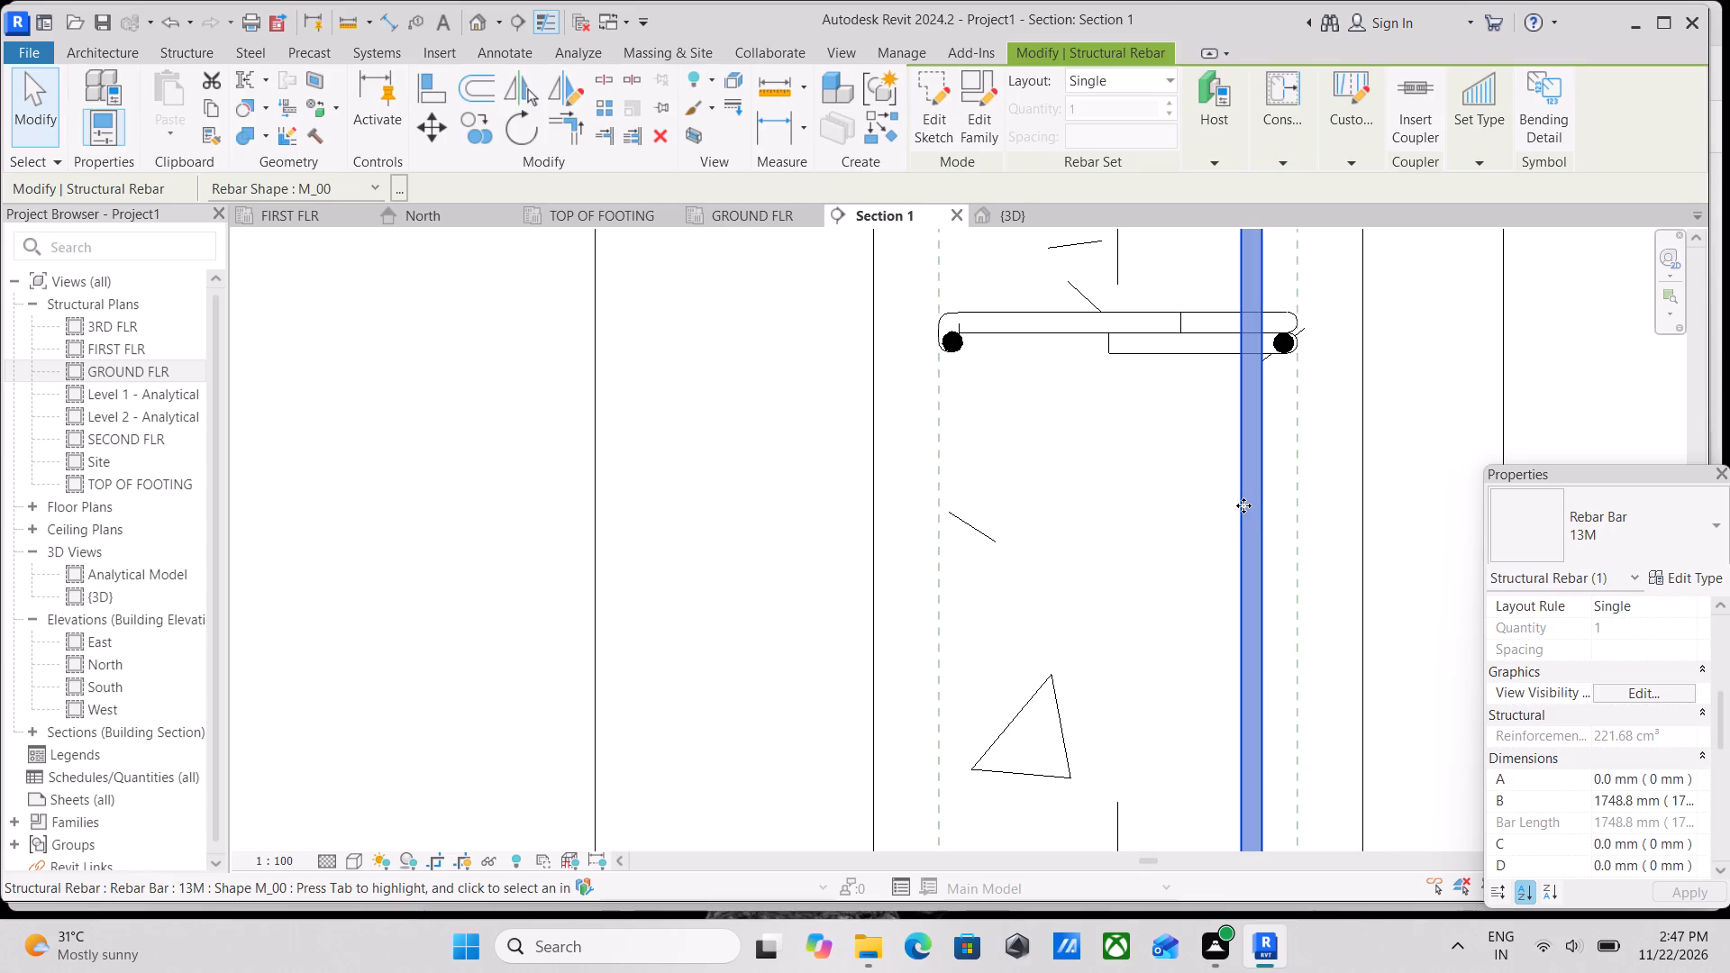
click(1653, 686)
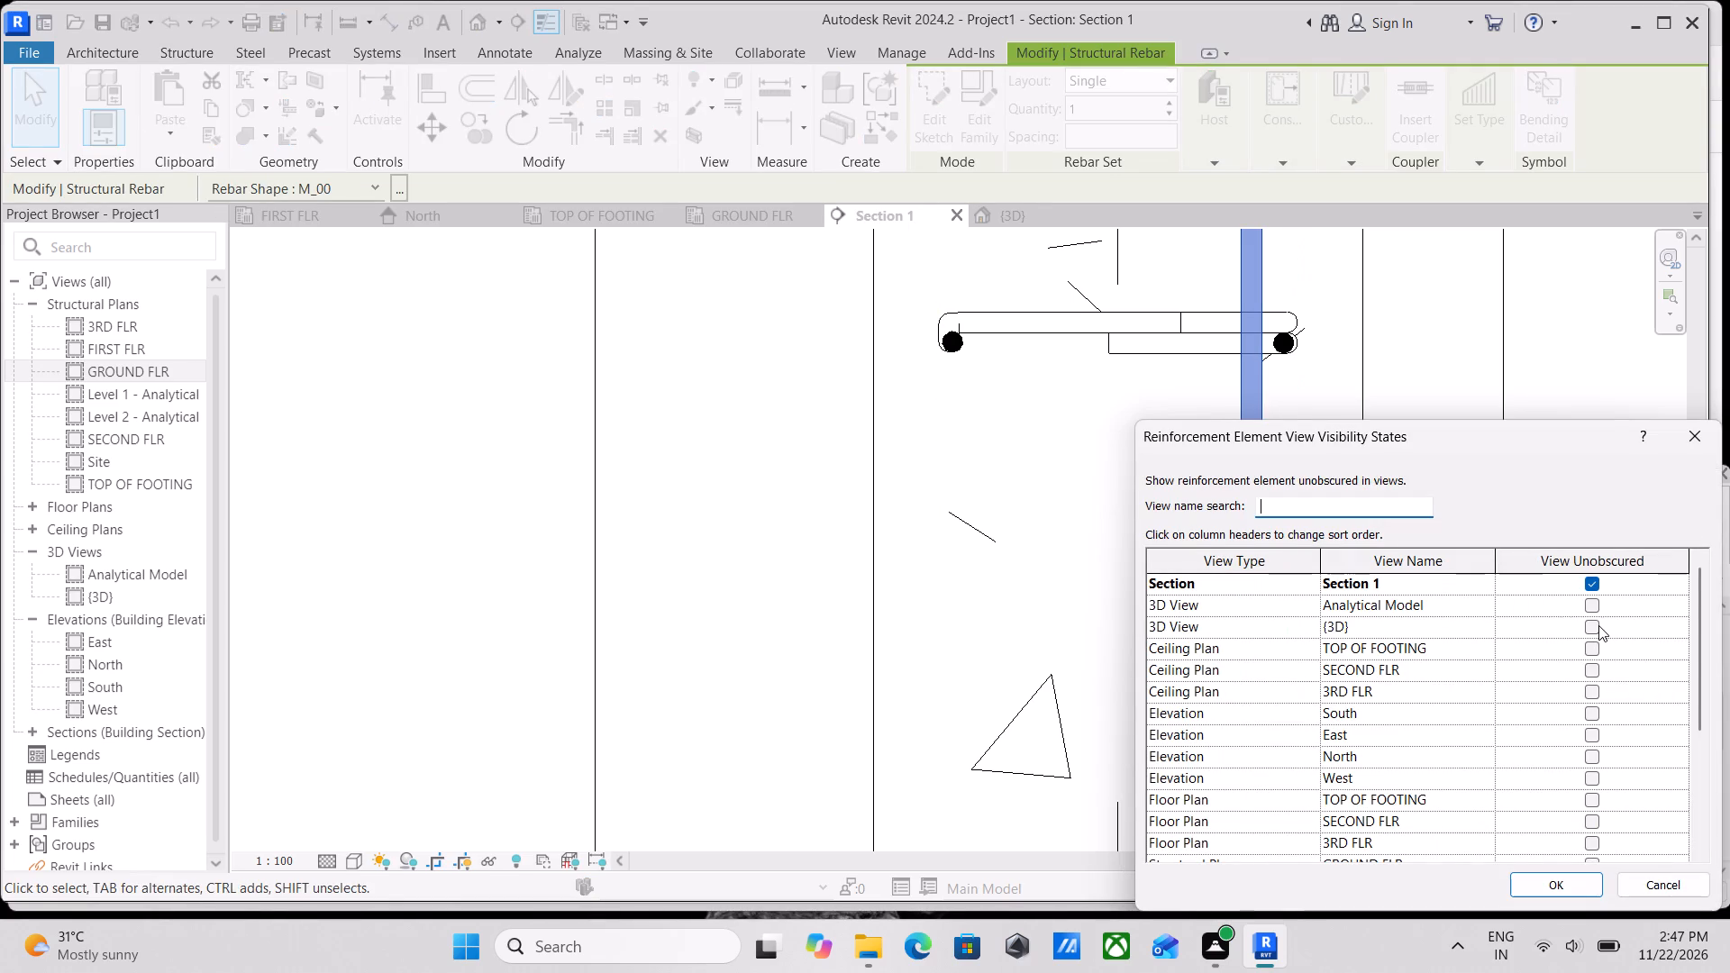
click(1593, 629)
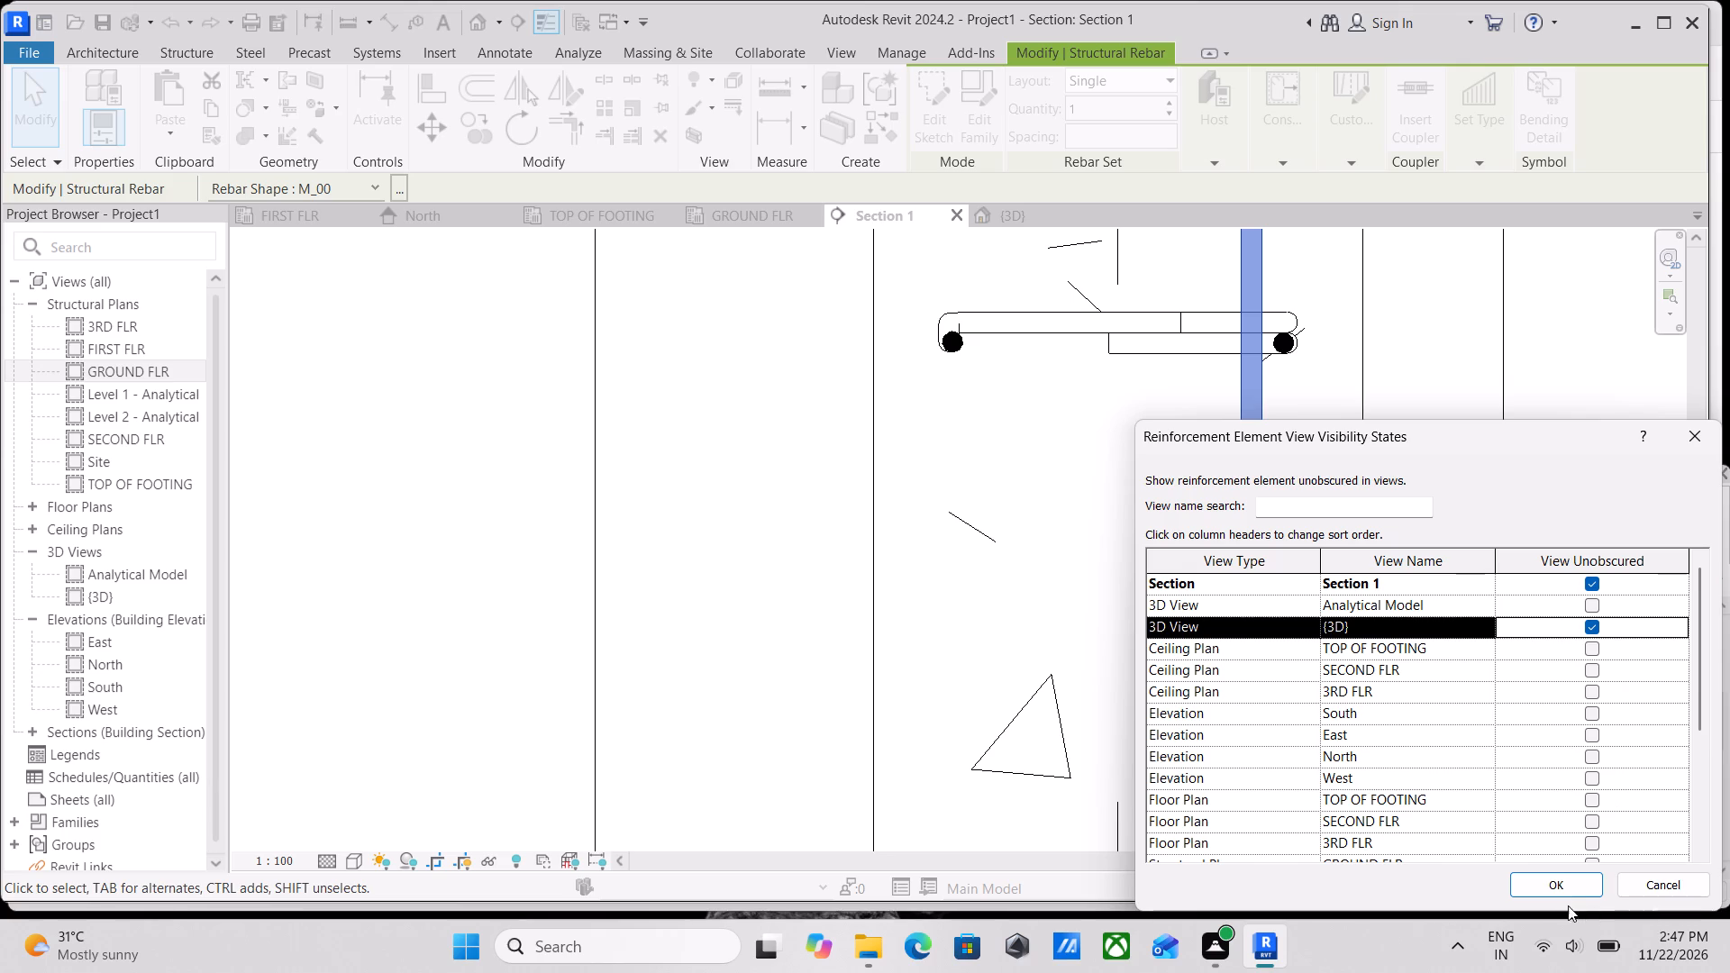
click(1554, 876)
Check the view visibility states of the vertical M_00 bar.
scroll(1292, 680, down, 1)
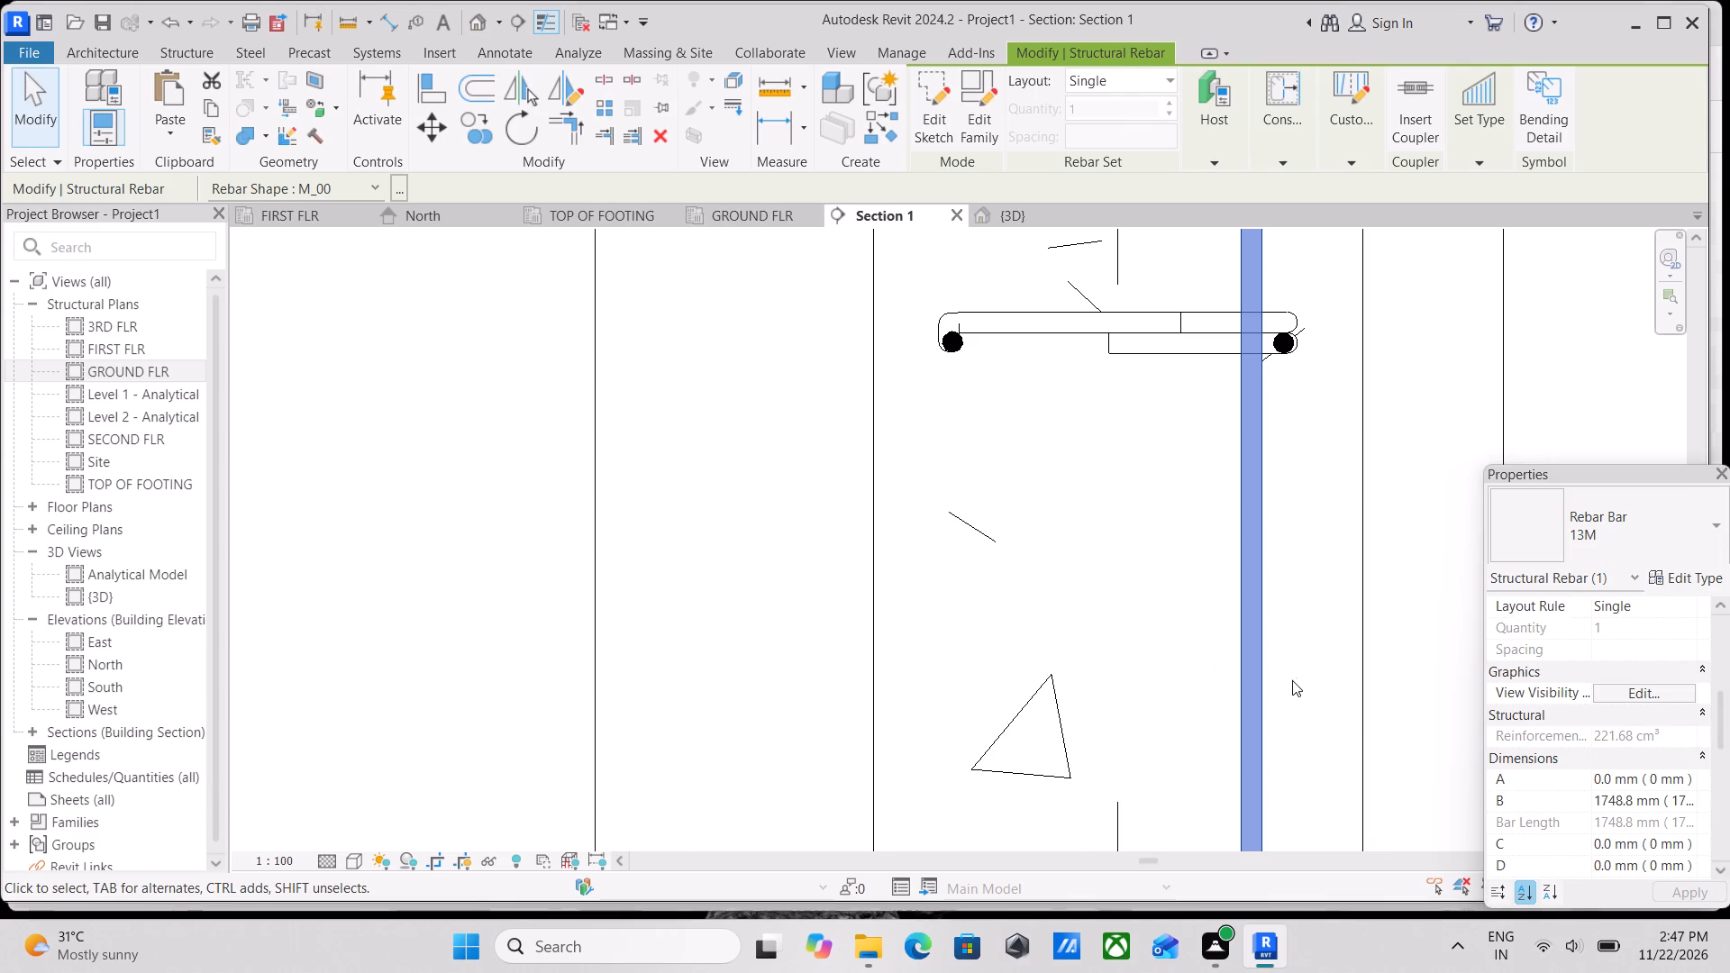
scroll(1292, 680, down, 2)
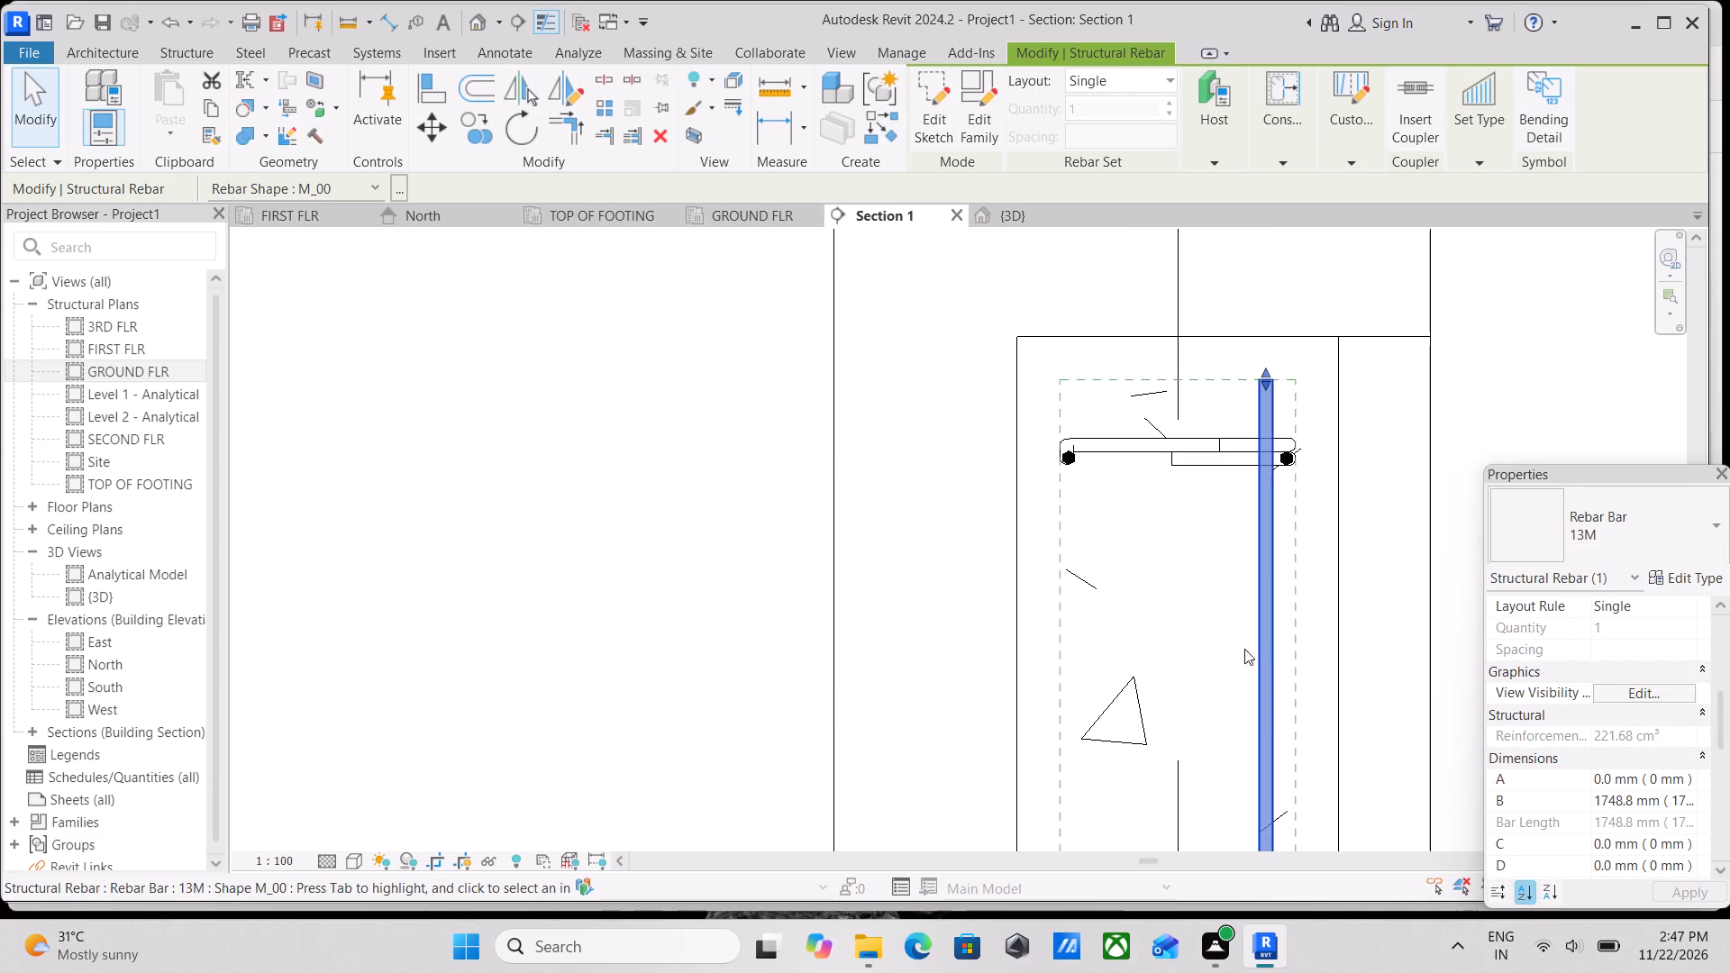
scroll(1240, 644, up, 3)
key(Escape)
click(1264, 571)
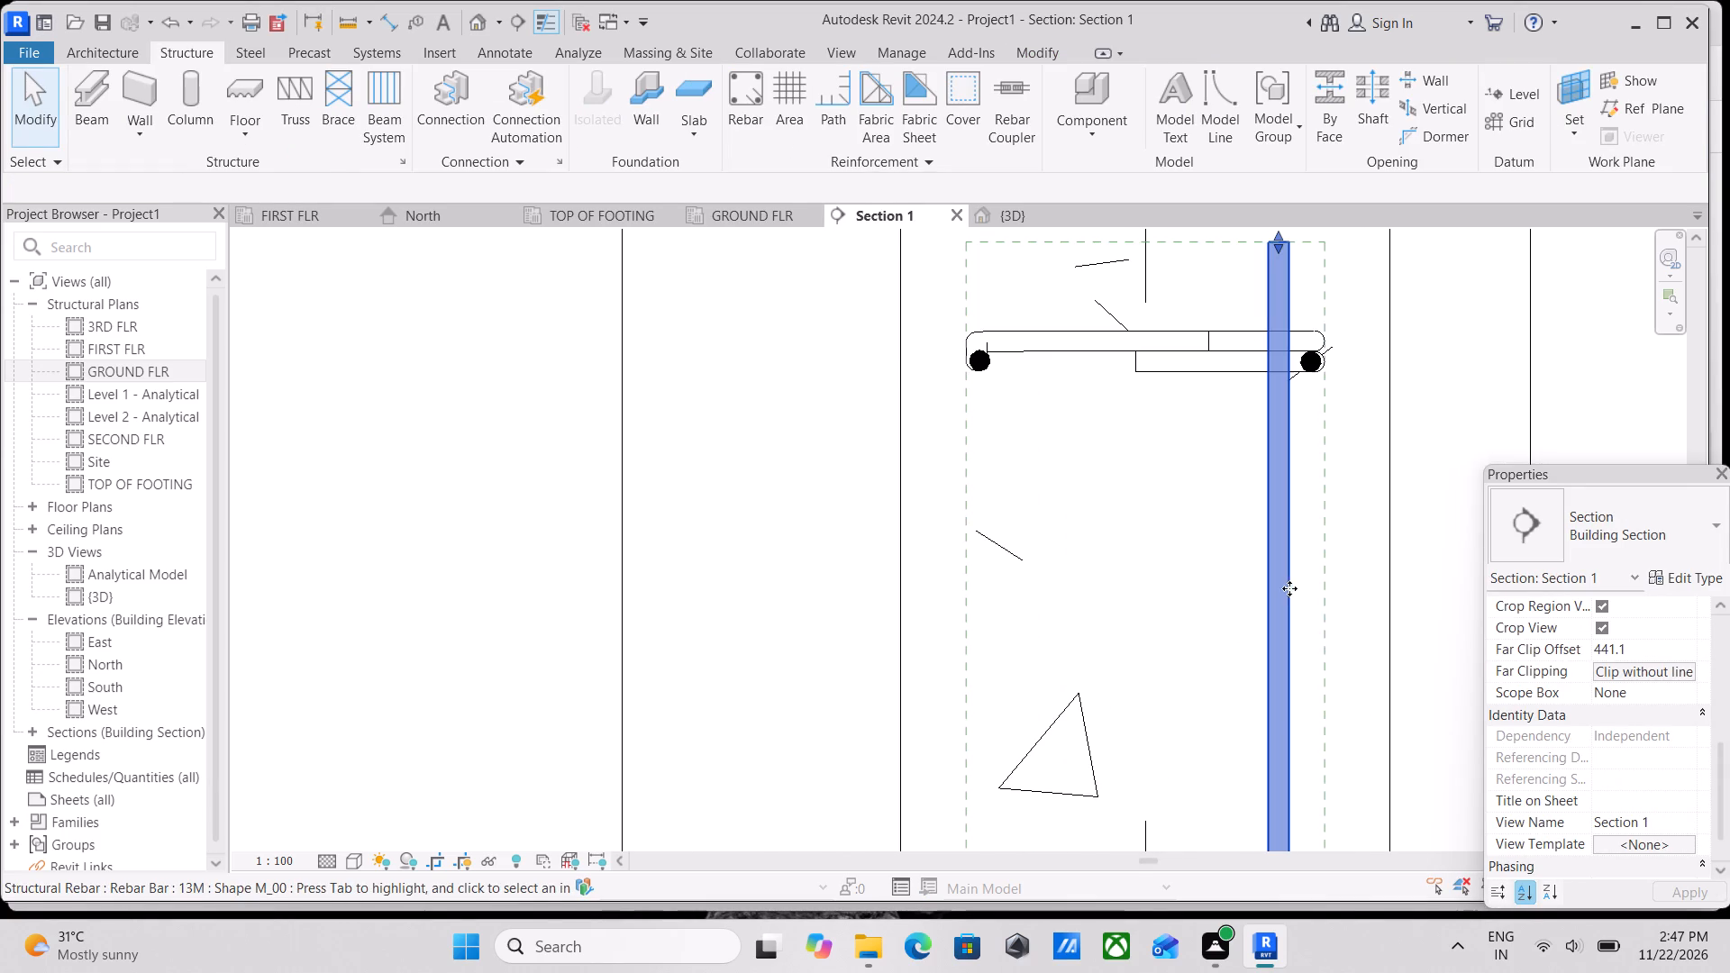
scroll(1725, 839, down, 2)
scroll(1608, 770, up, 1)
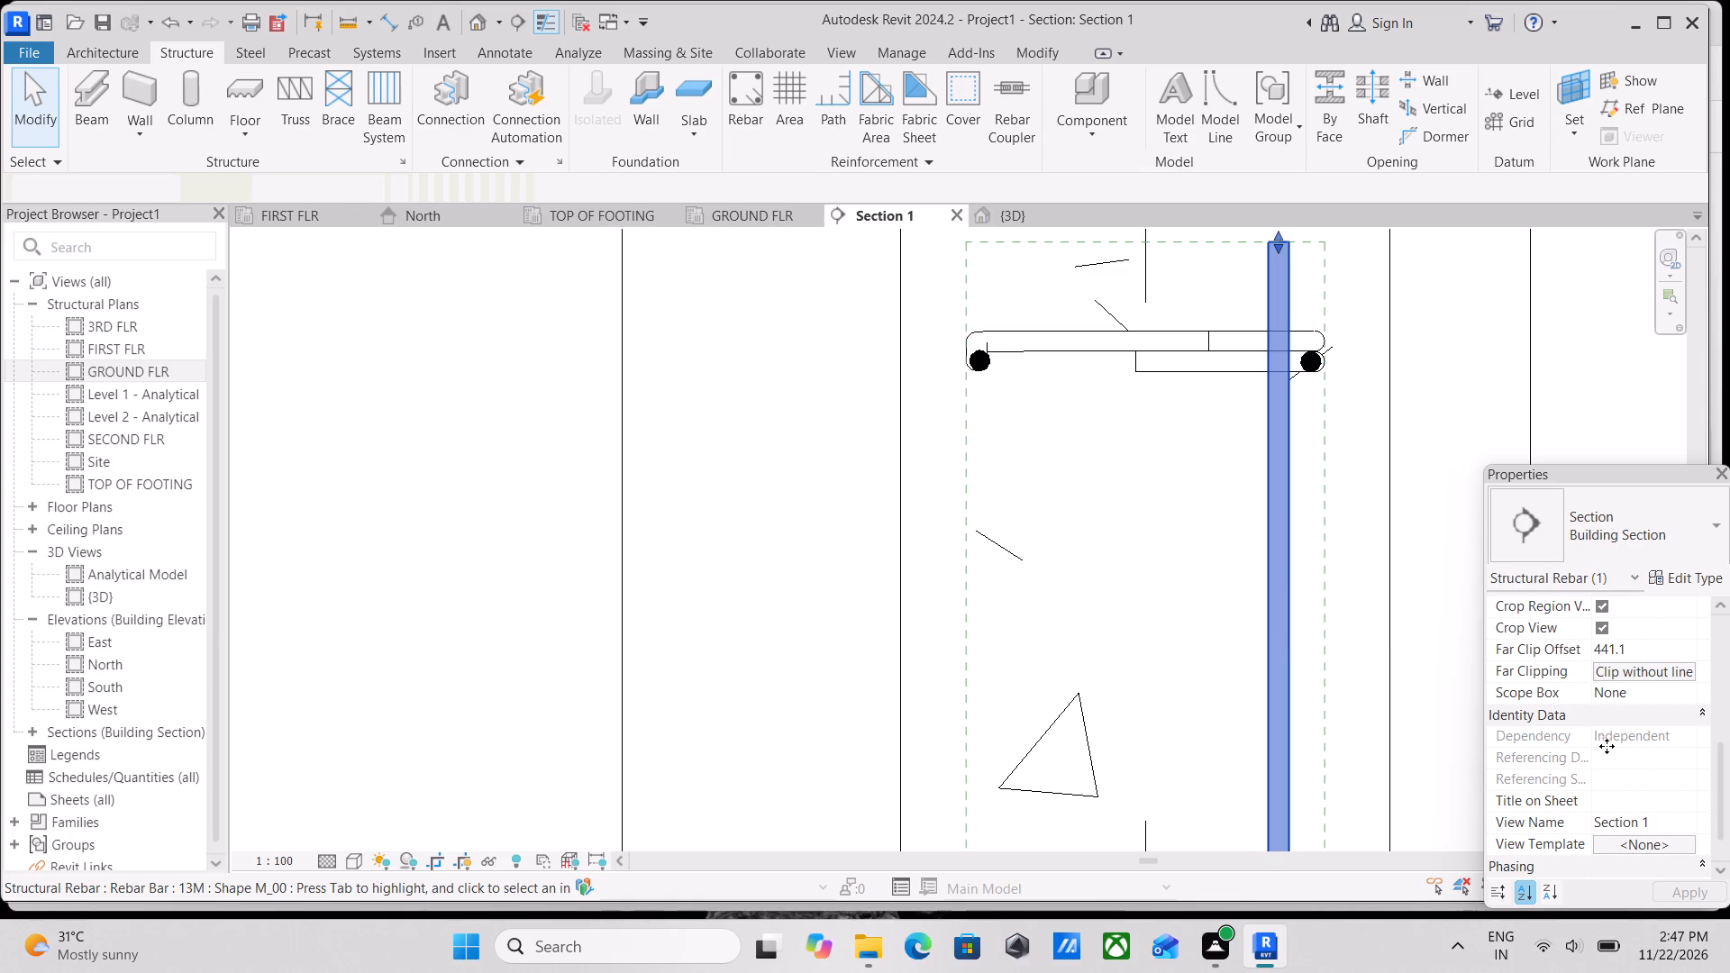
click(1643, 628)
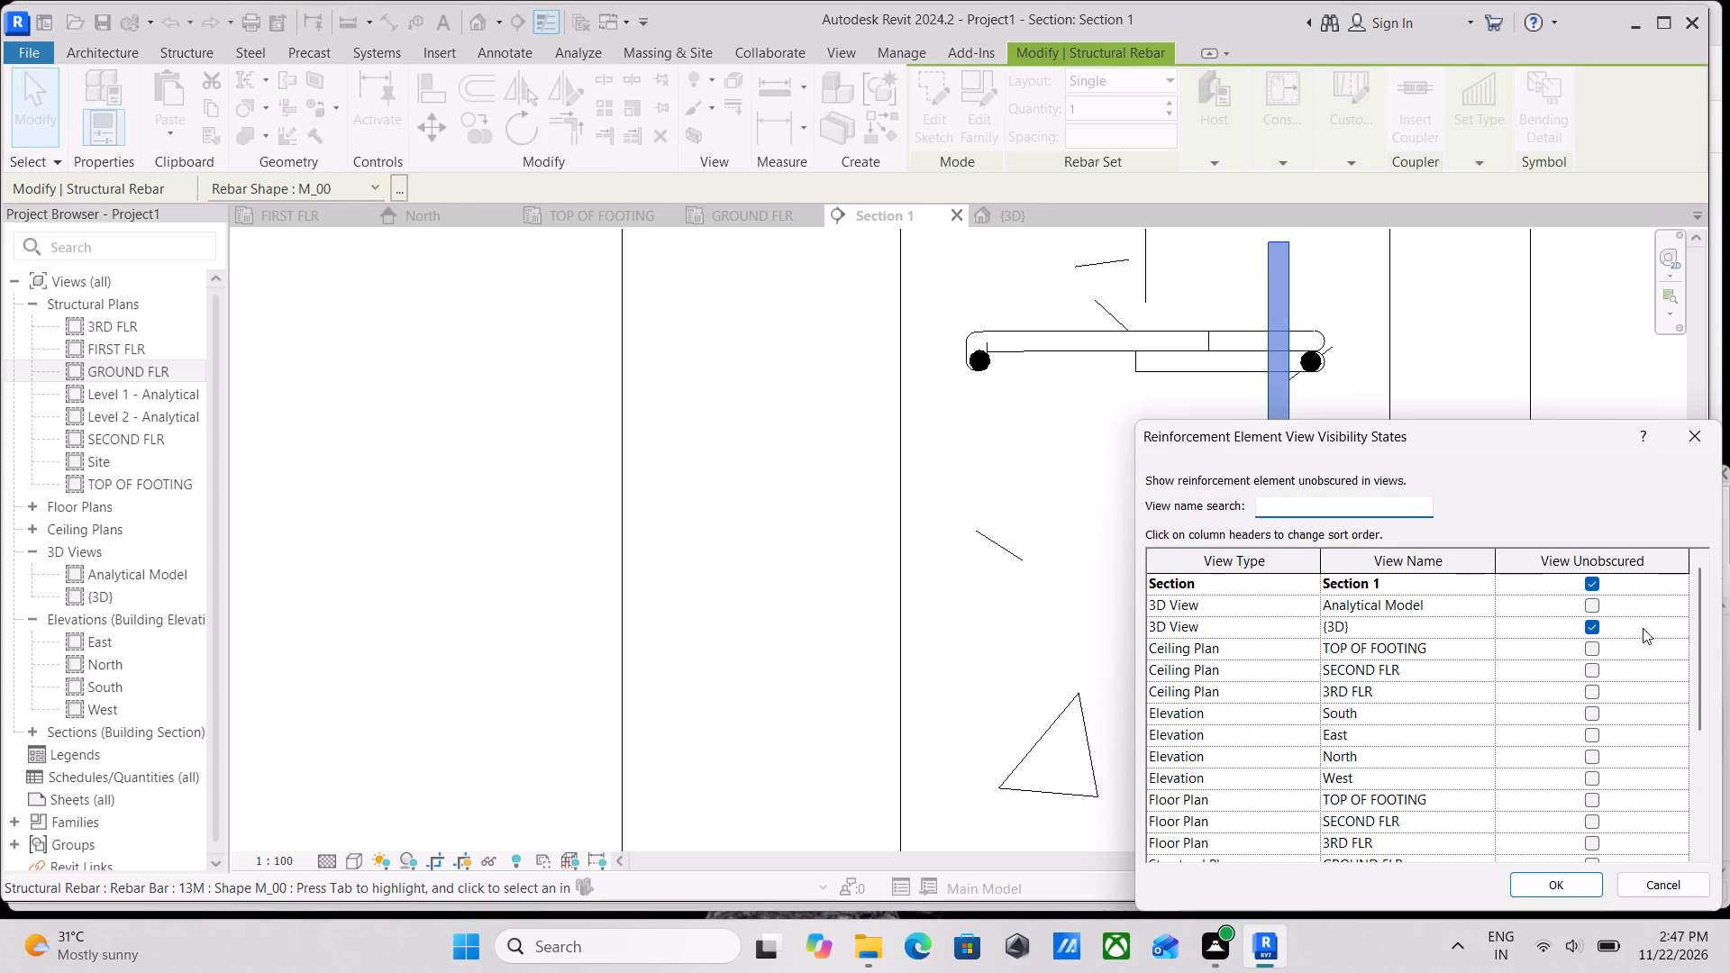
click(1586, 884)
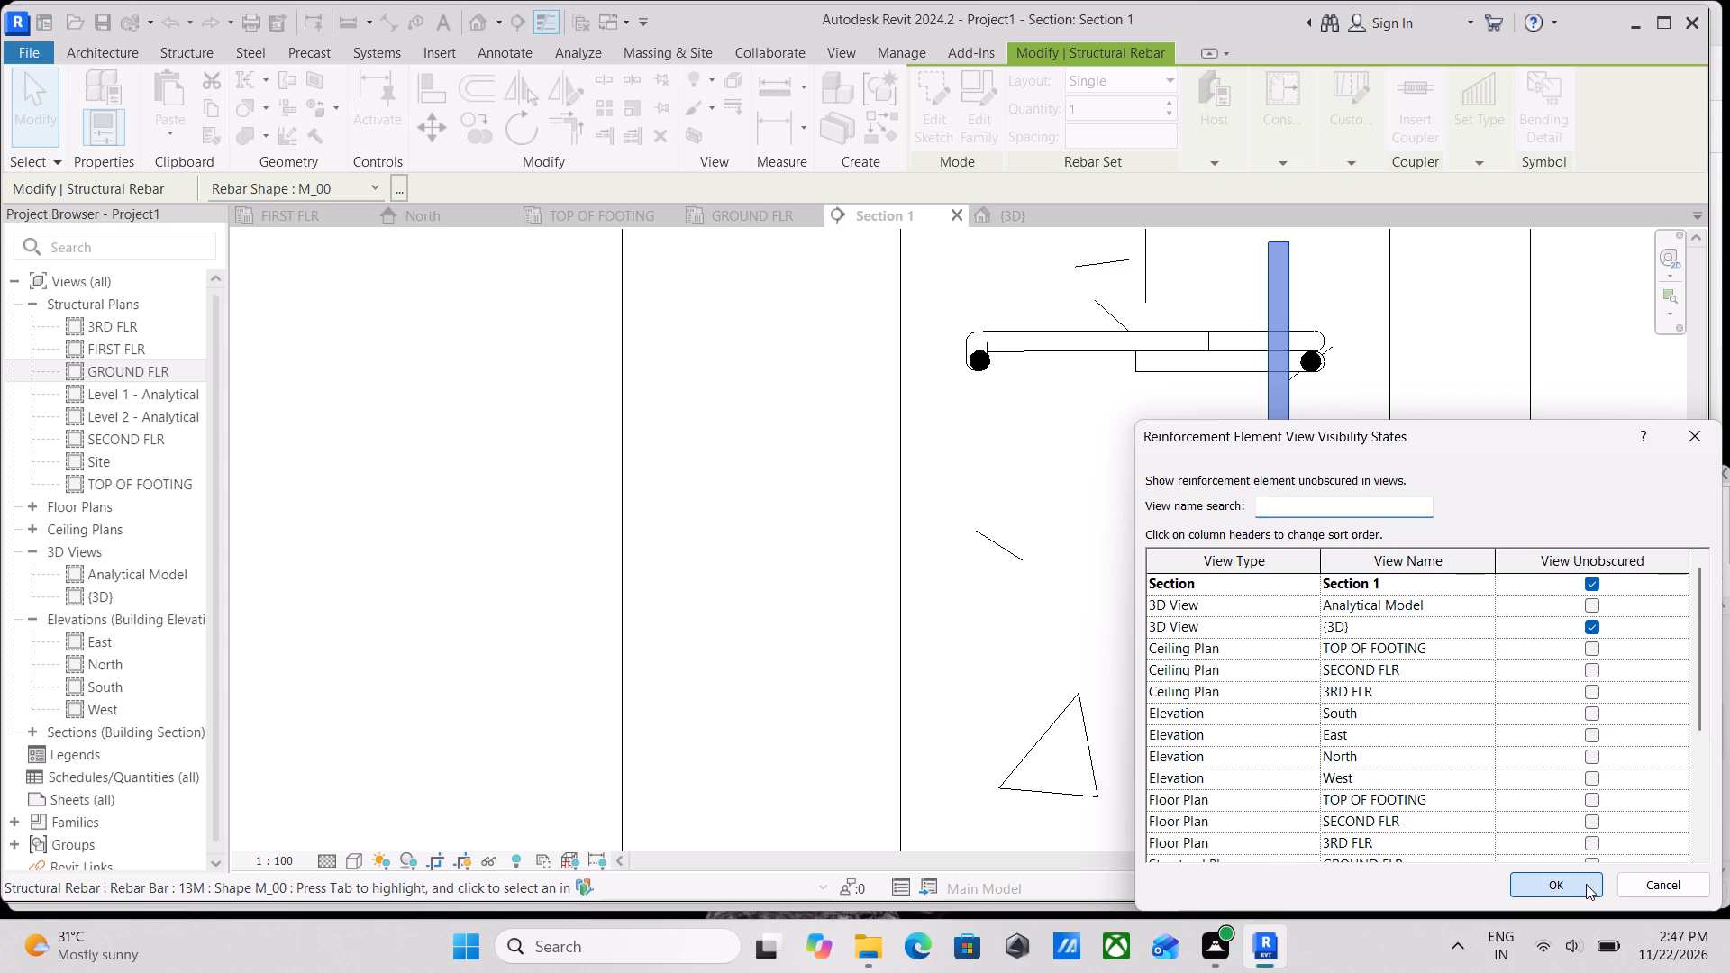
Open the M_T1 tie's sketch in the GROUND FLR structural plan, locate it at the column, and finish the sketch.
scroll(956, 541, down, 3)
middle_drag(1003, 558, 996, 578)
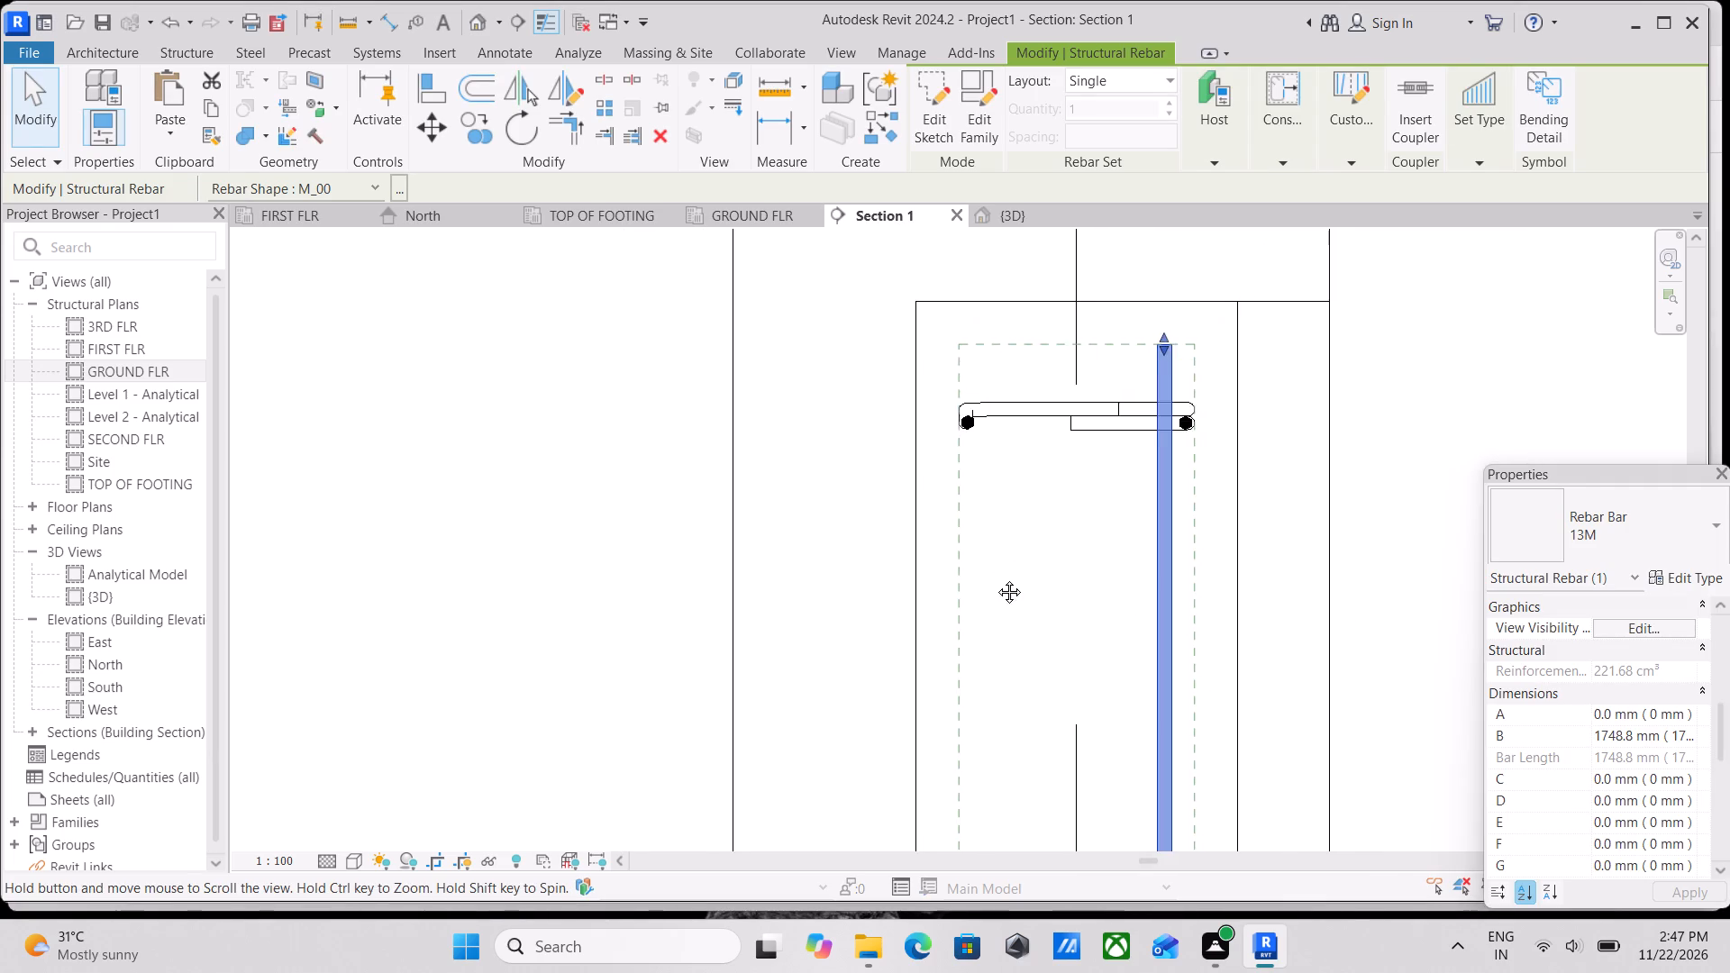
middle_drag(996, 578, 993, 598)
key(Escape)
key(Escape)
scroll(1070, 489, down, 1)
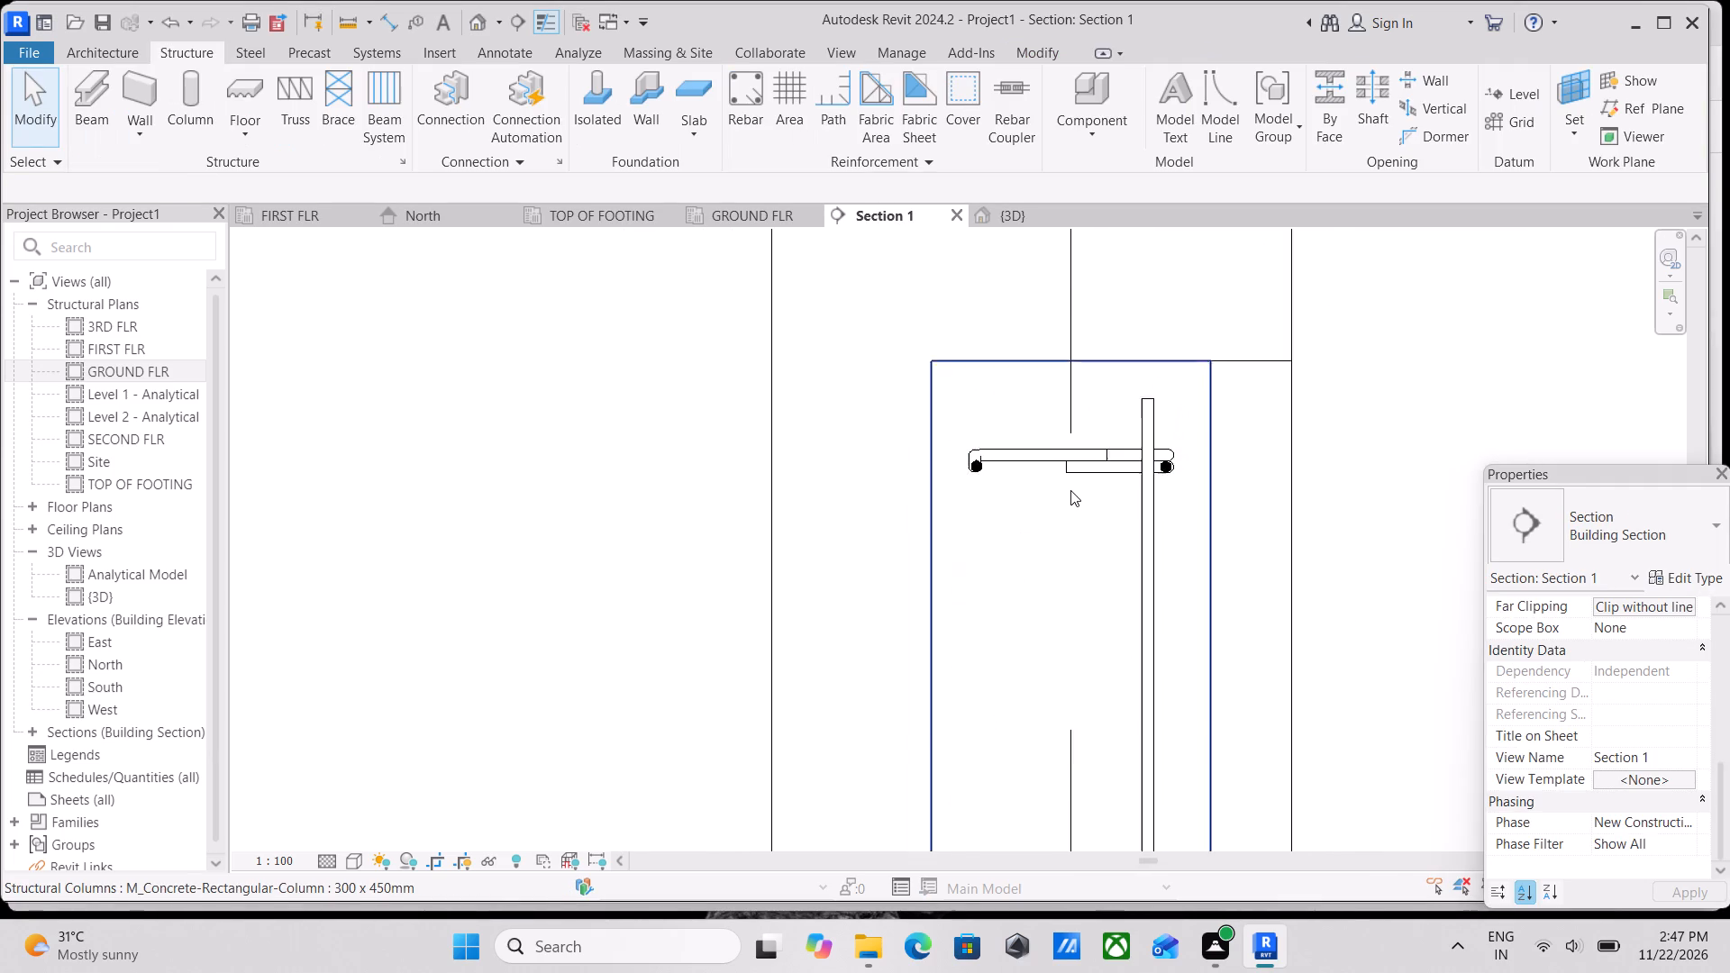
scroll(1070, 490, down, 2)
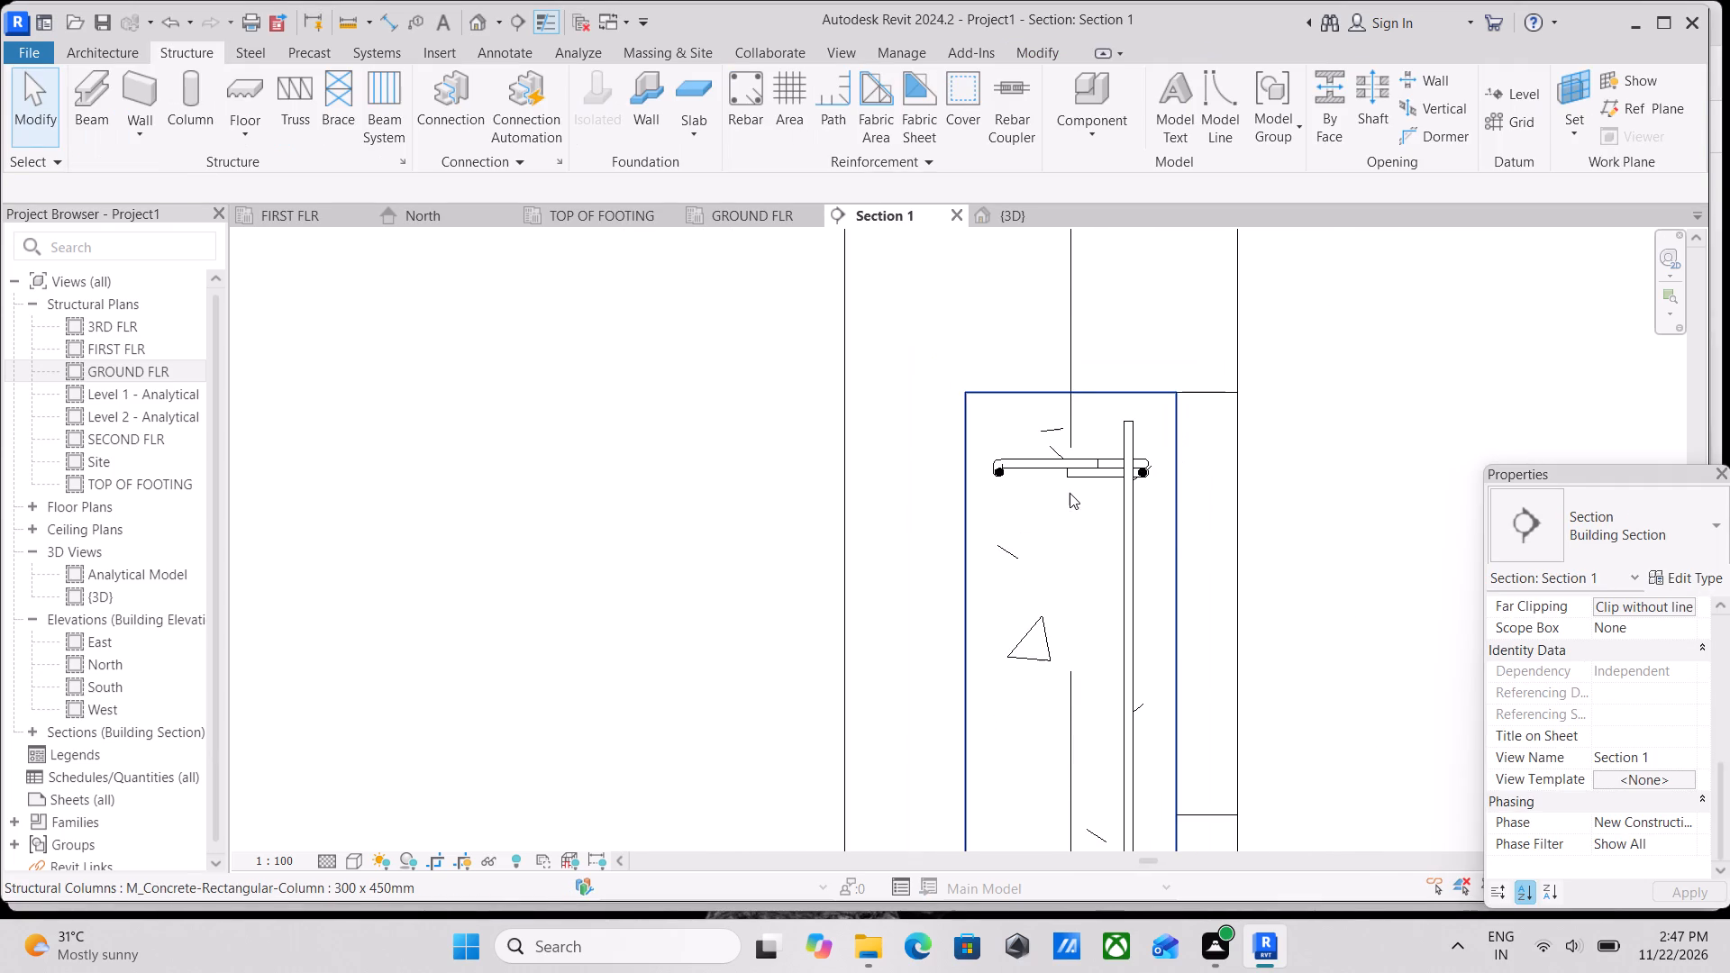
scroll(1101, 447, up, 4)
double_click(1069, 468)
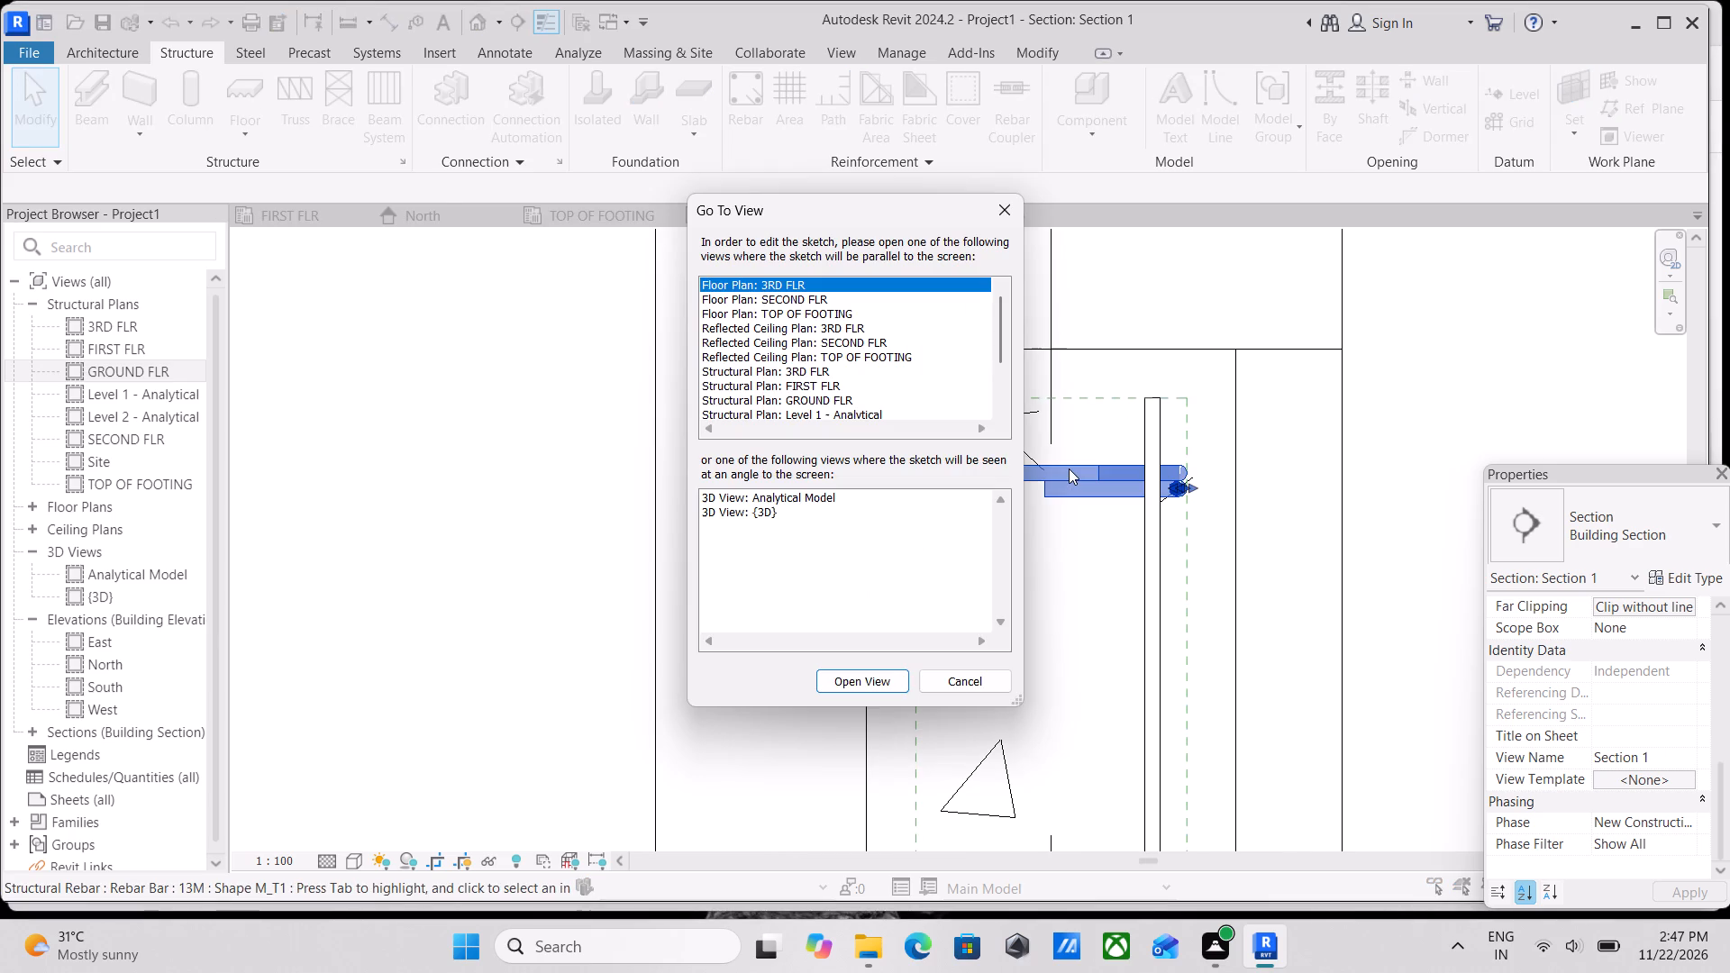
scroll(939, 429, down, 3)
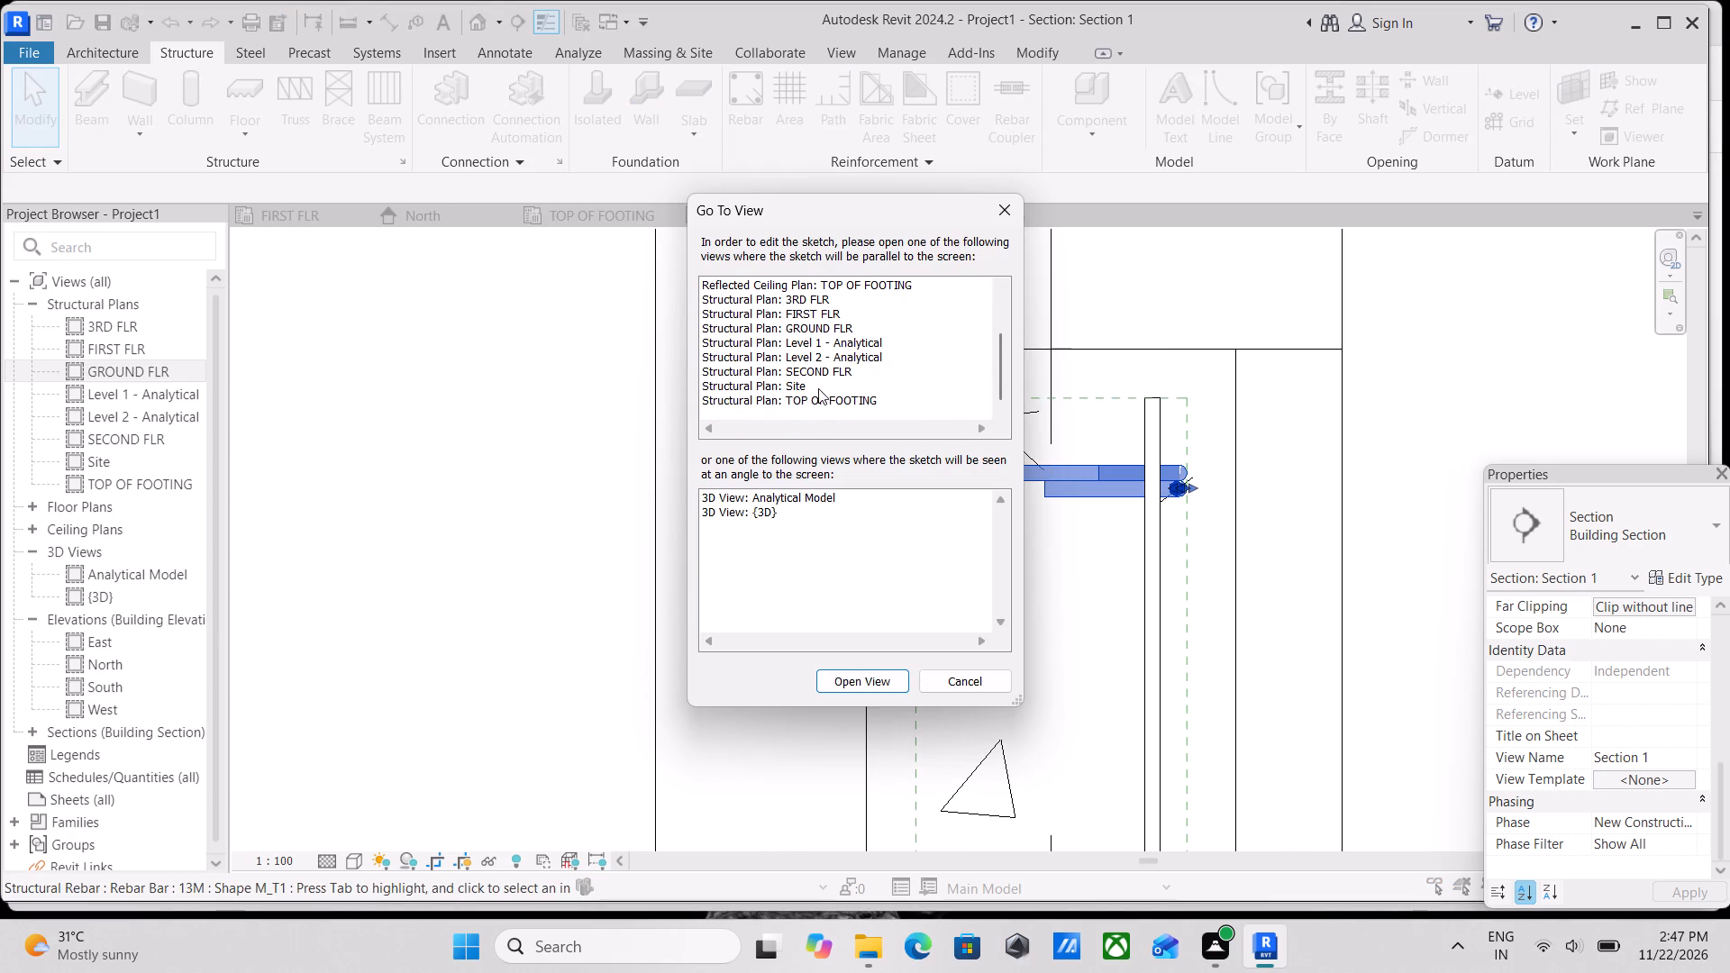
scroll(794, 377, up, 1)
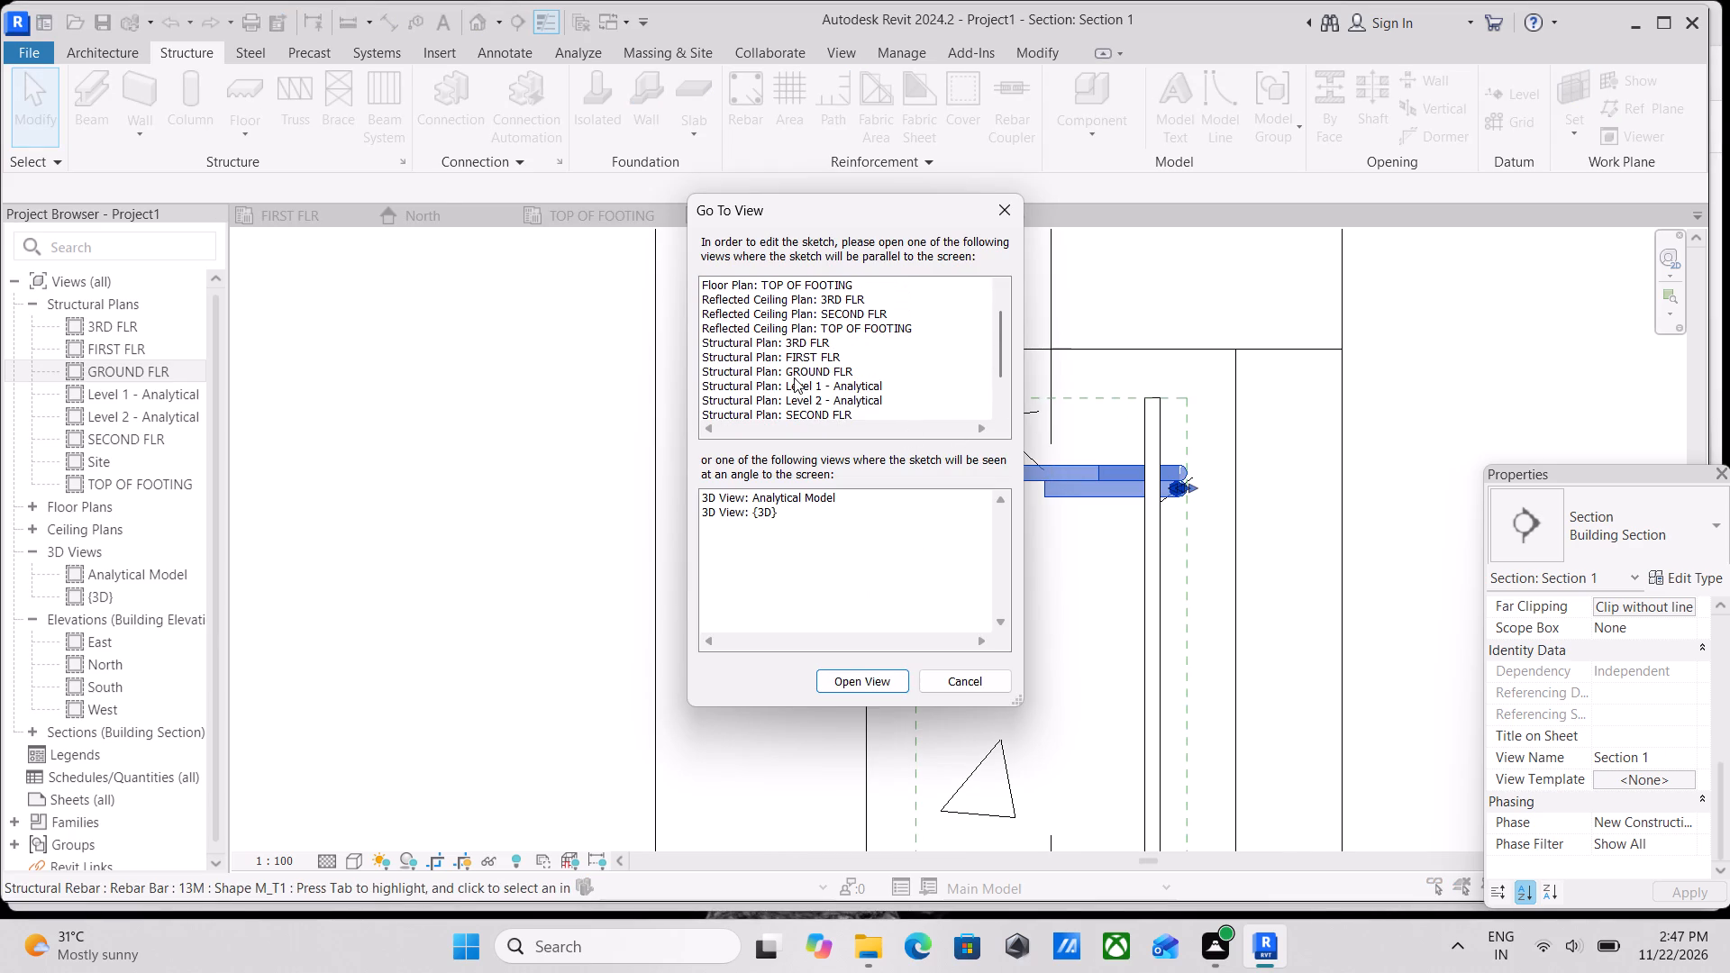
scroll(787, 383, down, 1)
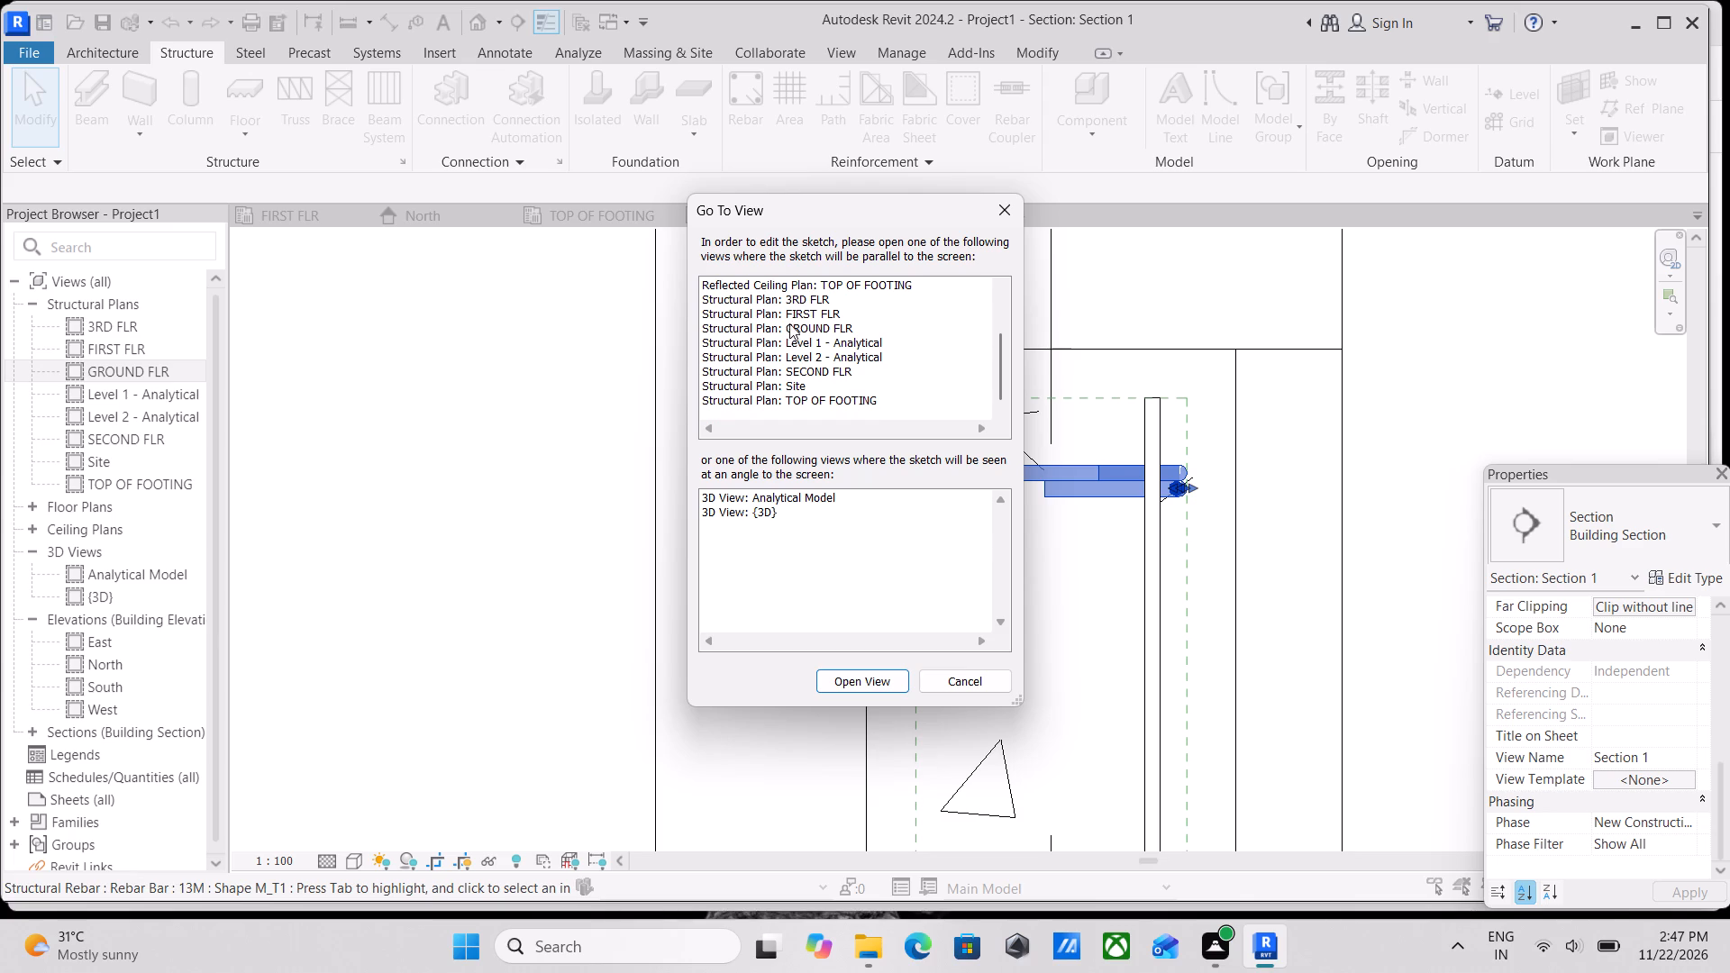
click(810, 323)
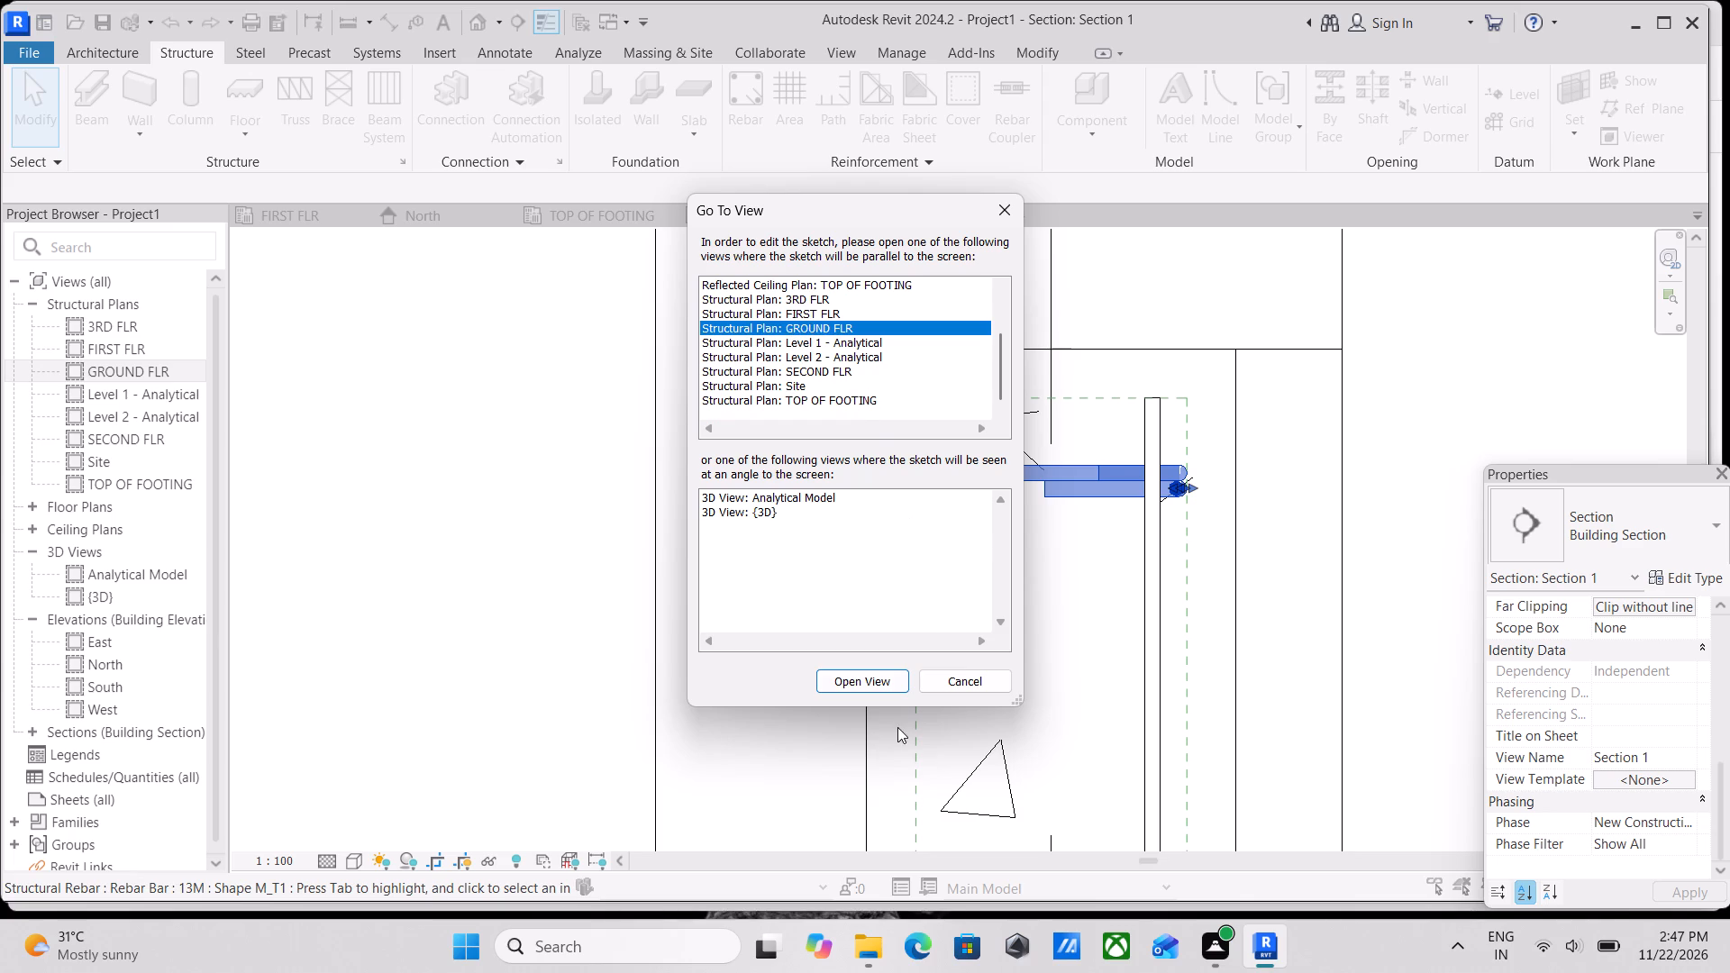
click(866, 679)
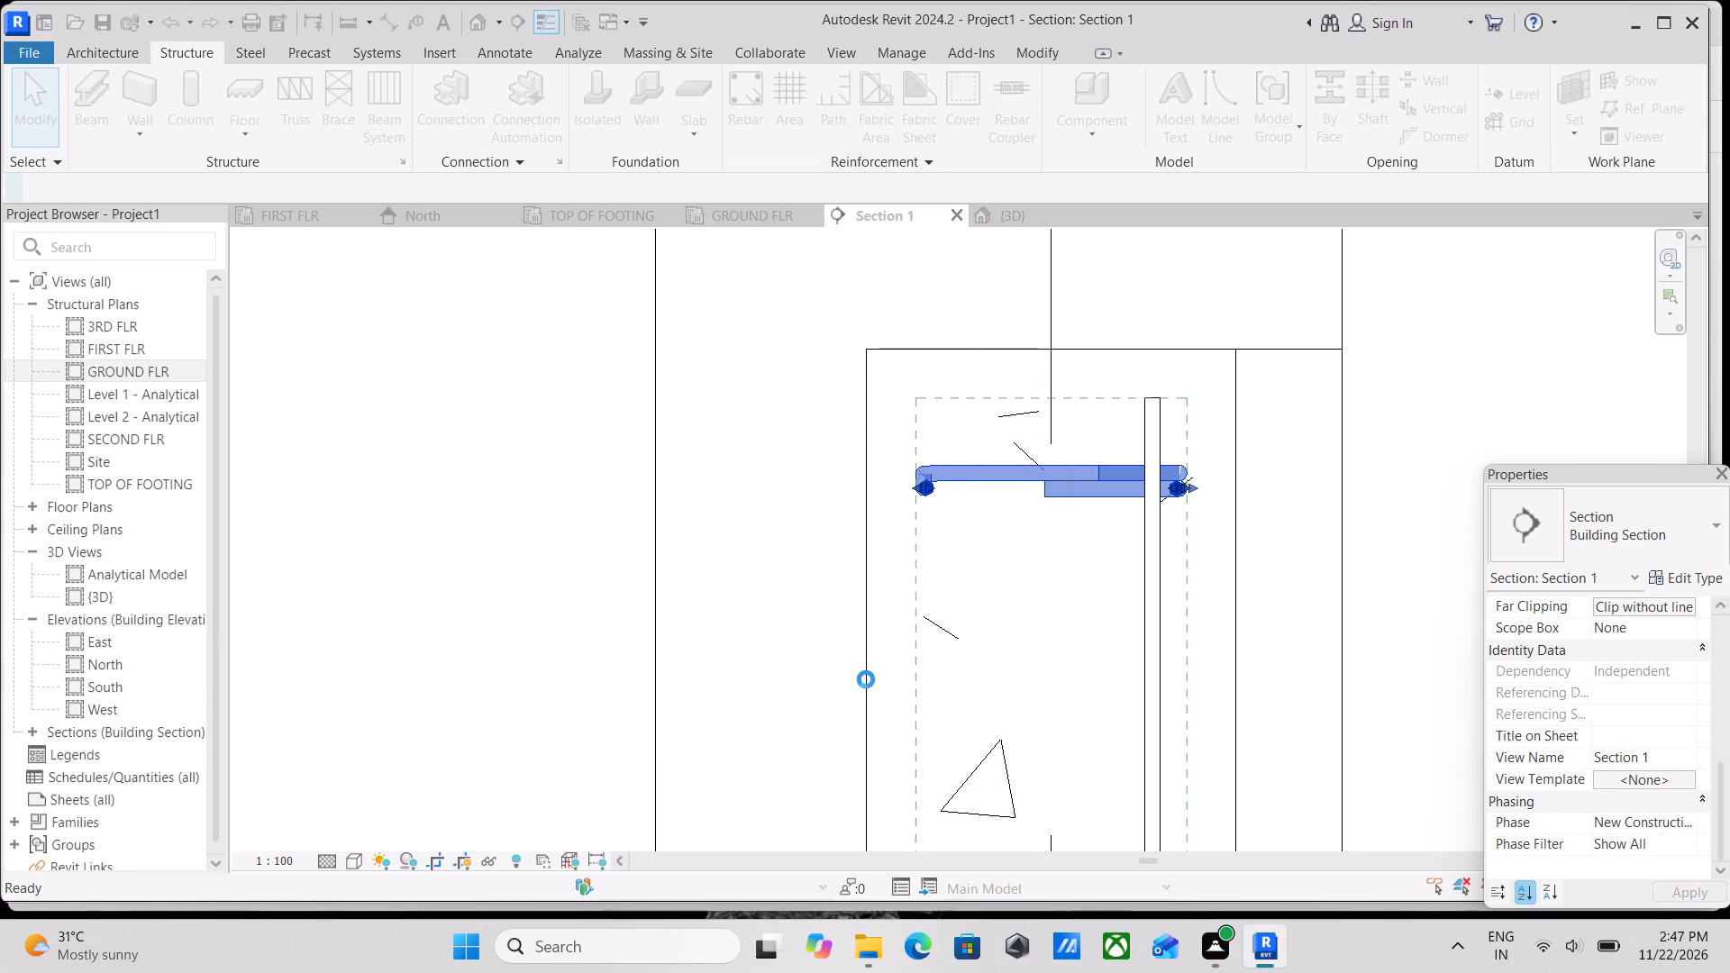
scroll(866, 646, up, 4)
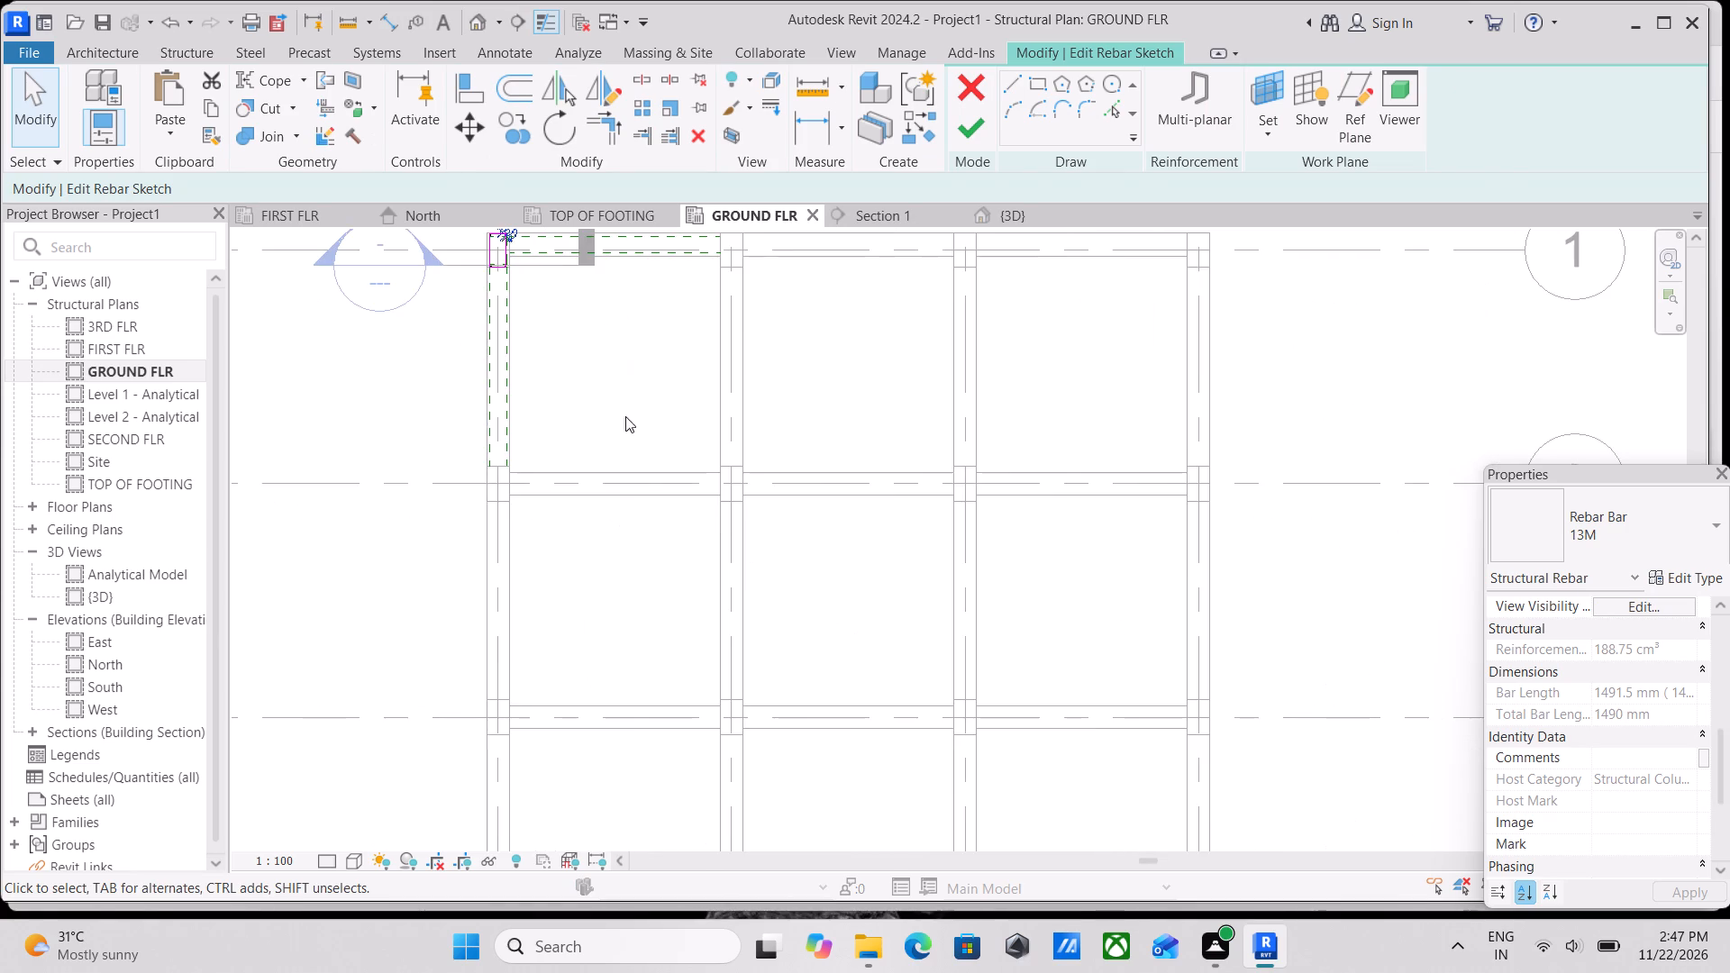
middle_drag(616, 411, 888, 705)
scroll(851, 650, up, 3)
middle_drag(725, 565, 961, 792)
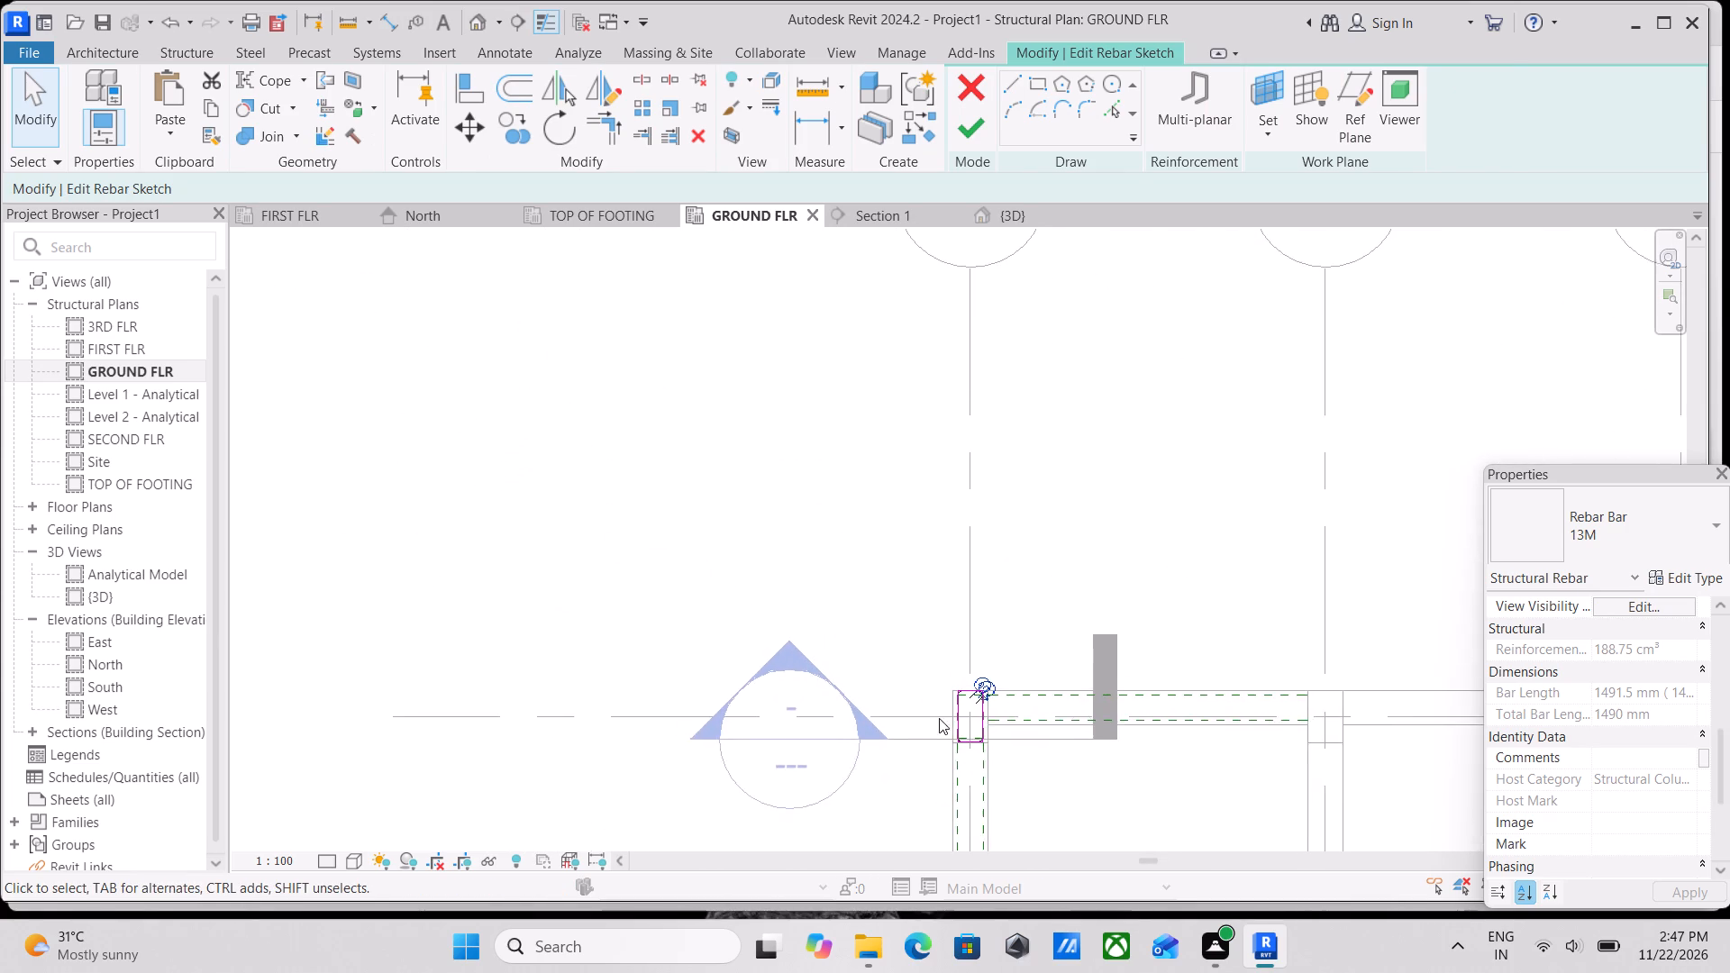
scroll(1006, 702, up, 3)
scroll(959, 767, up, 3)
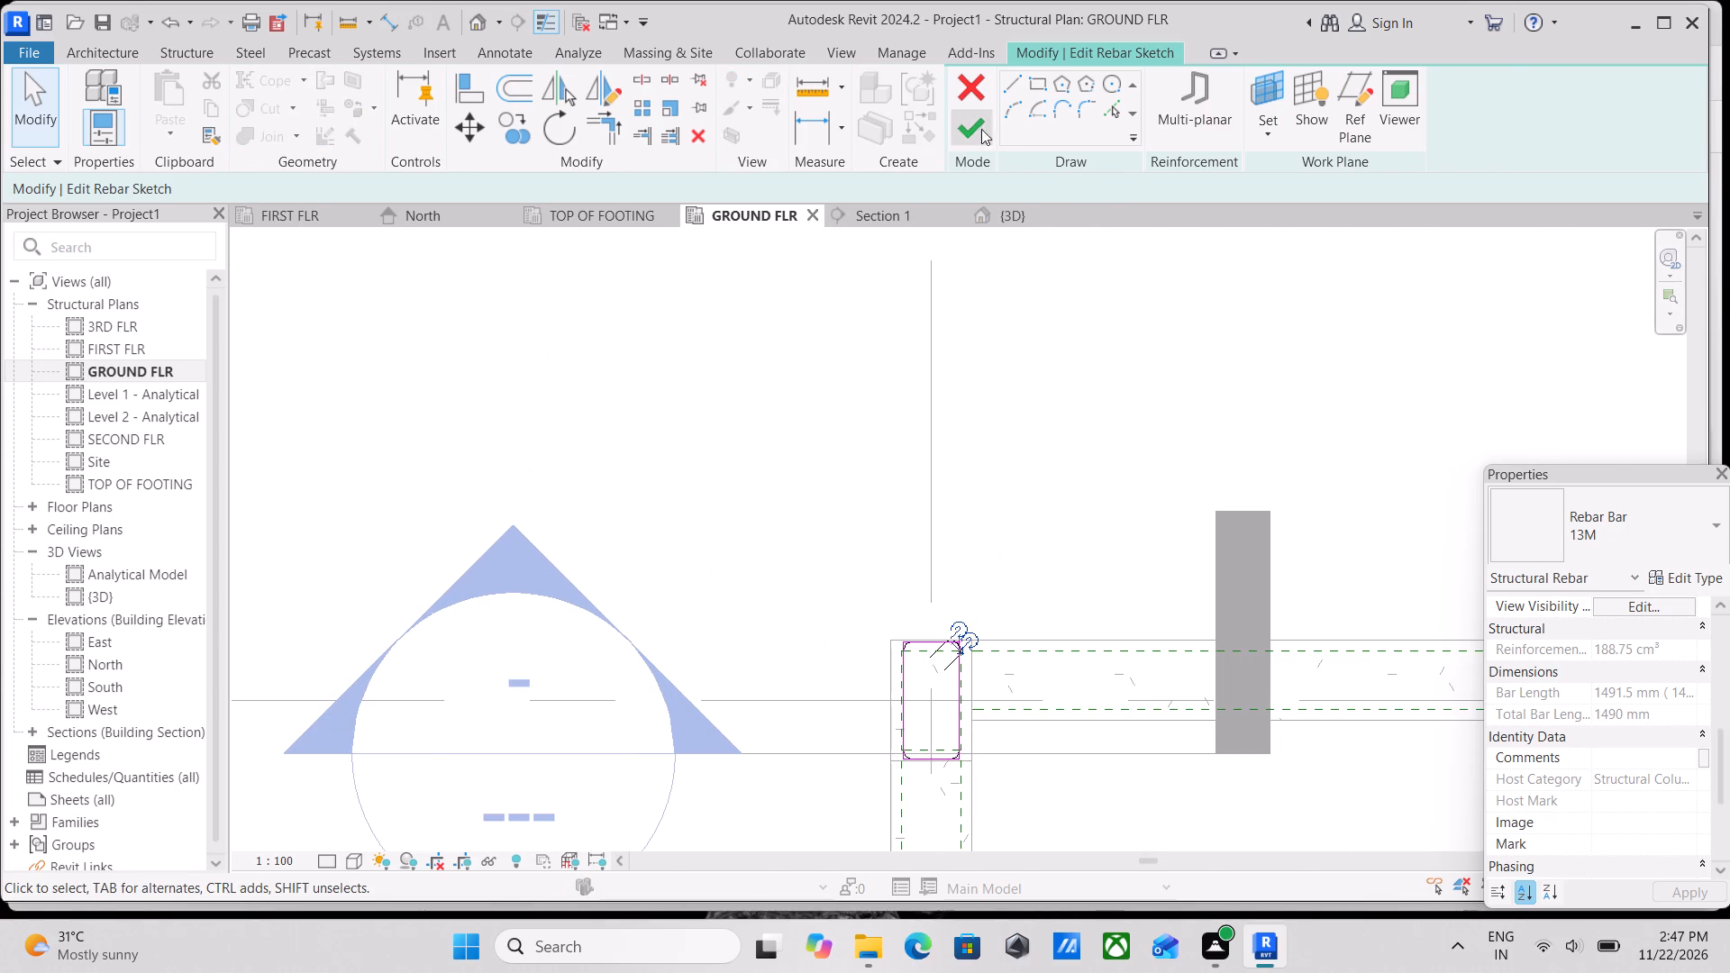
click(979, 125)
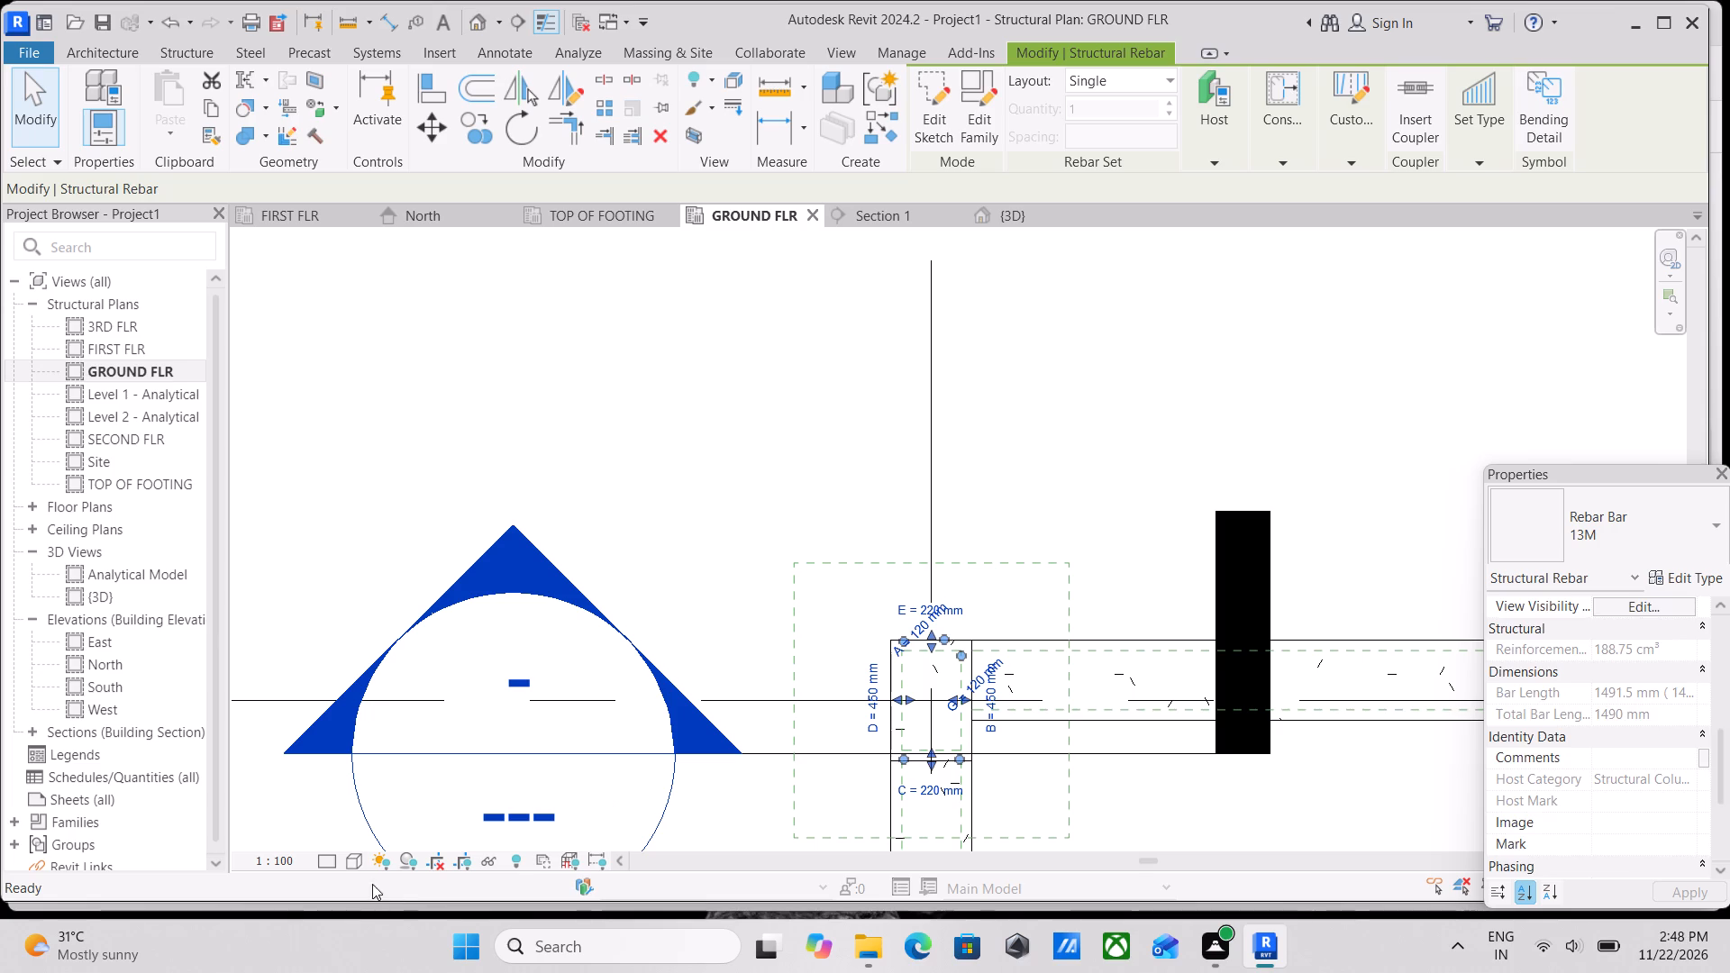
Display the GROUND FLR structural plan in Wireframe visual style at Fine detail level.
click(358, 863)
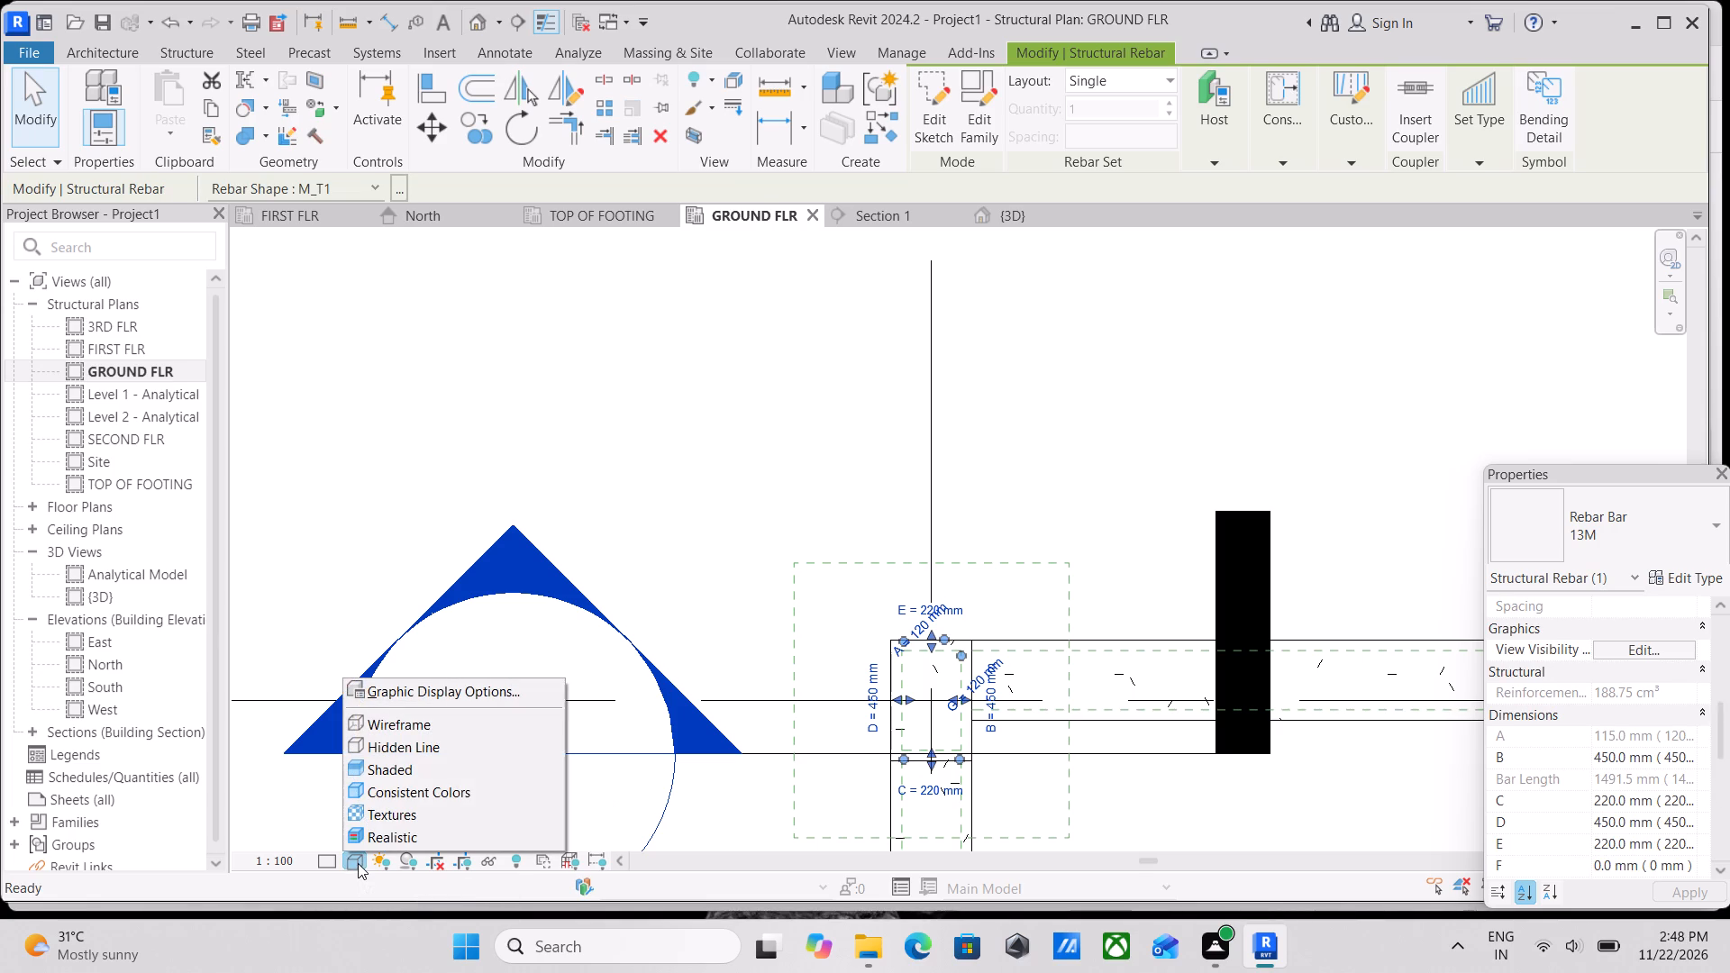
click(383, 720)
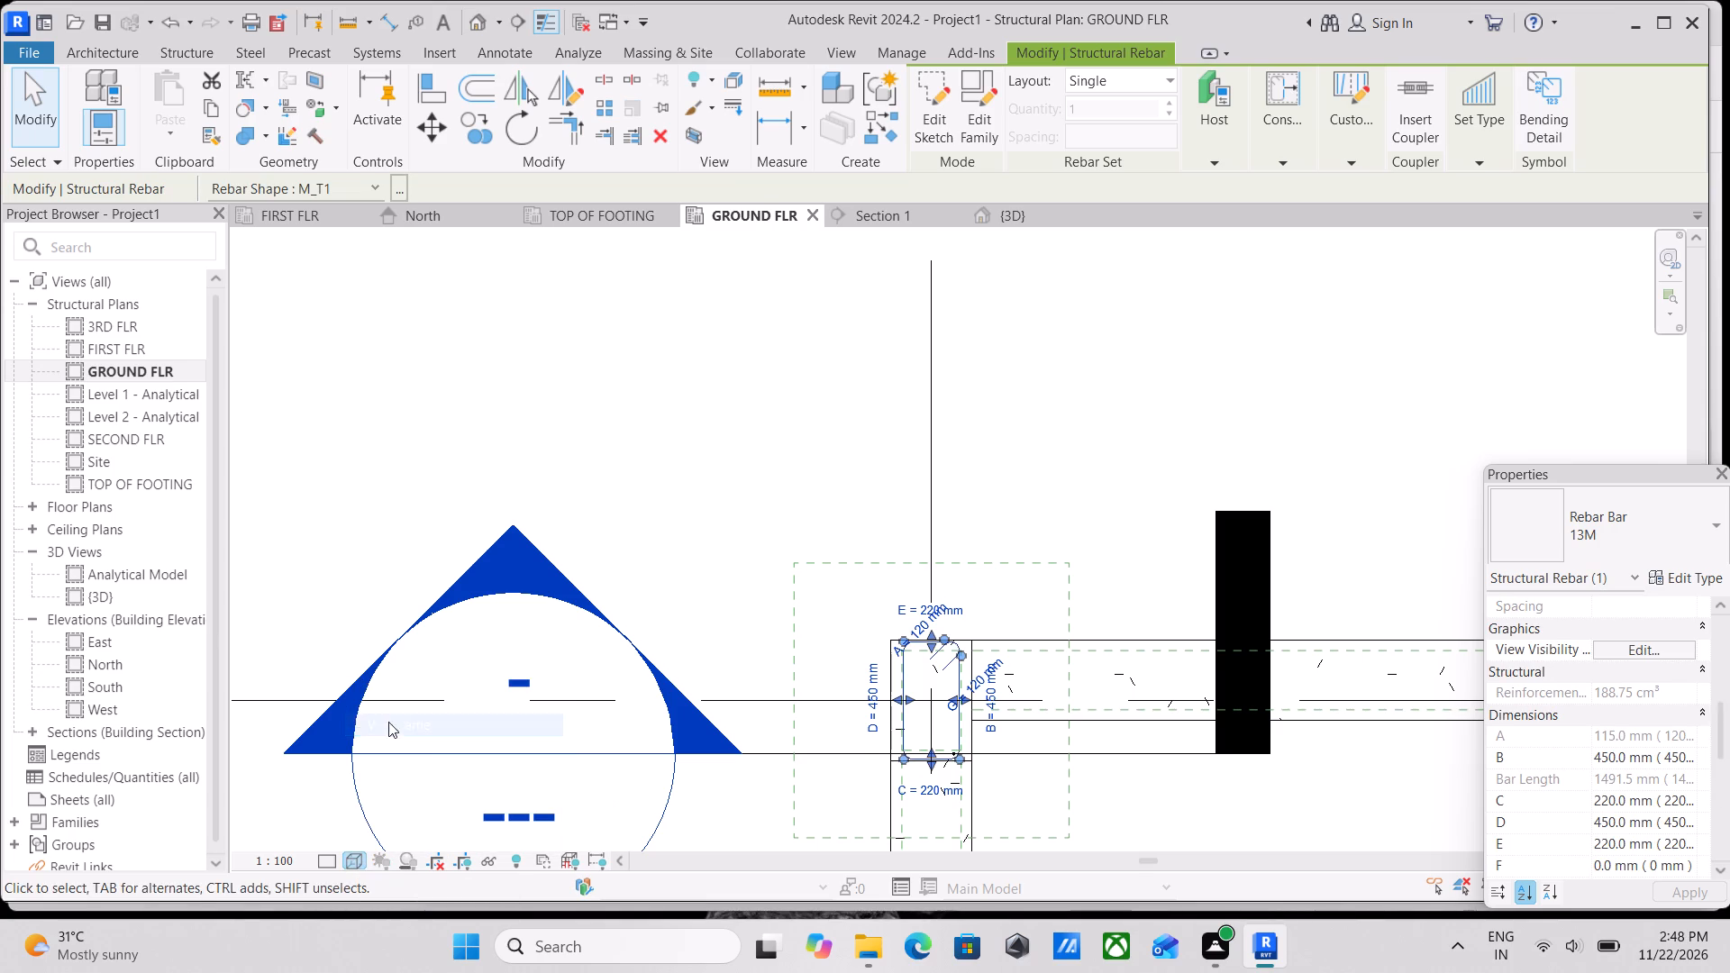
scroll(996, 716, up, 6)
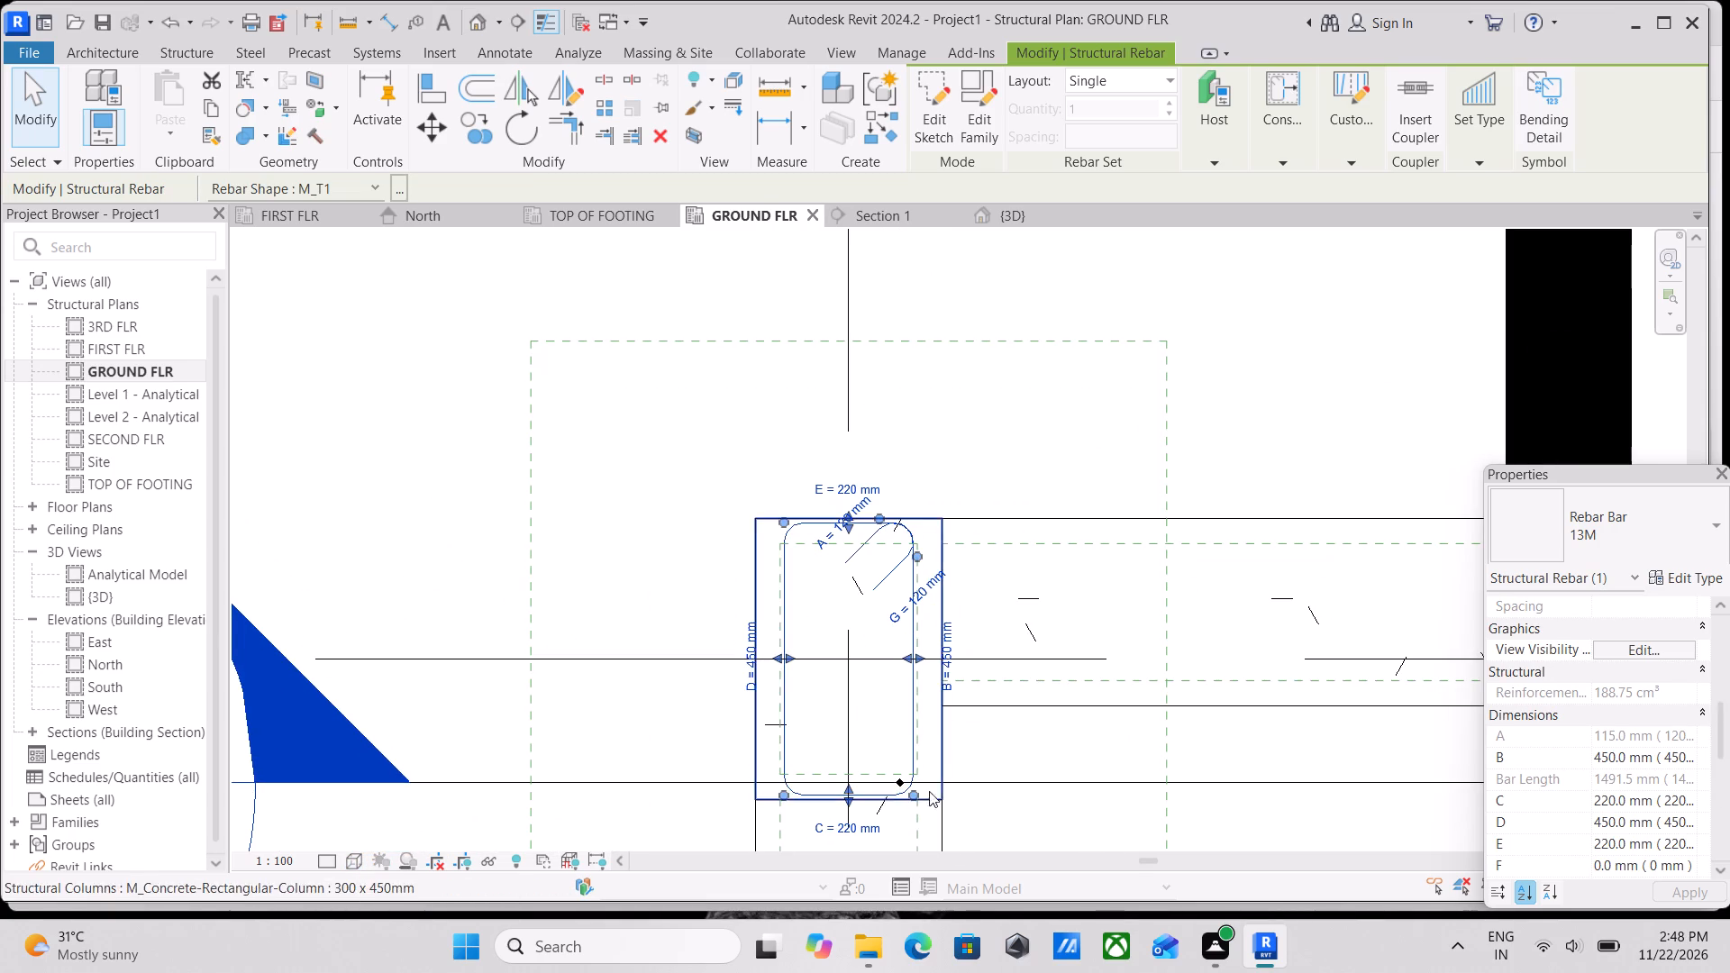
key(Escape)
scroll(927, 814, up, 3)
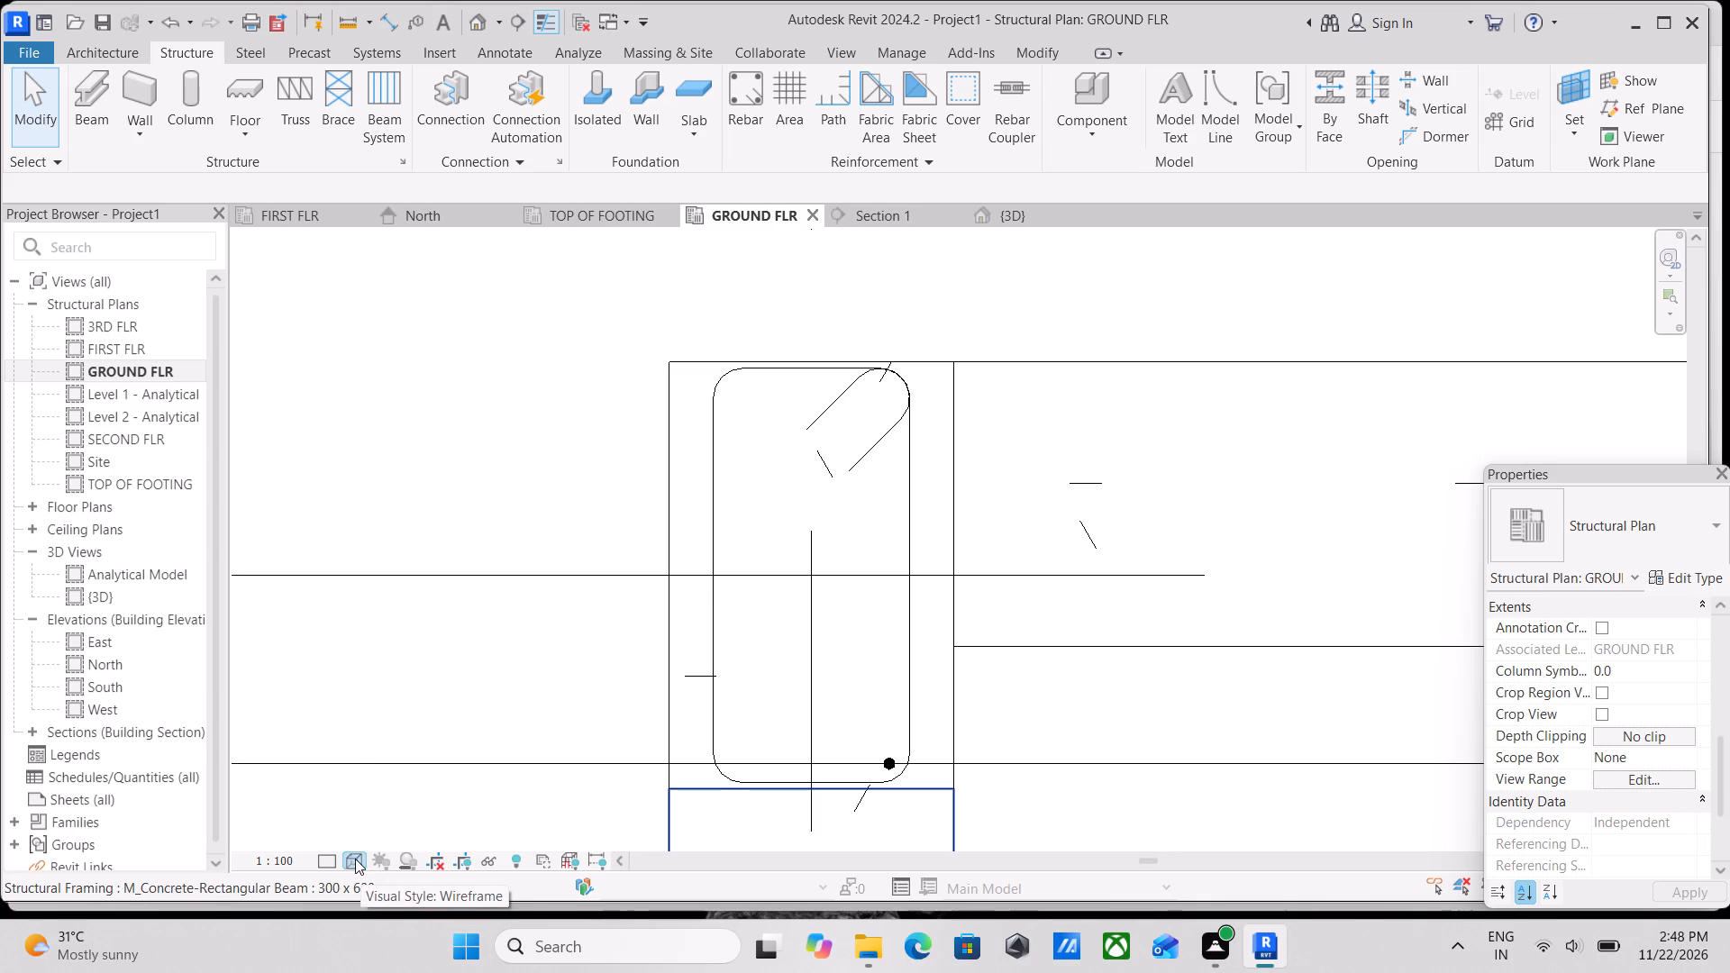
click(355, 859)
click(327, 858)
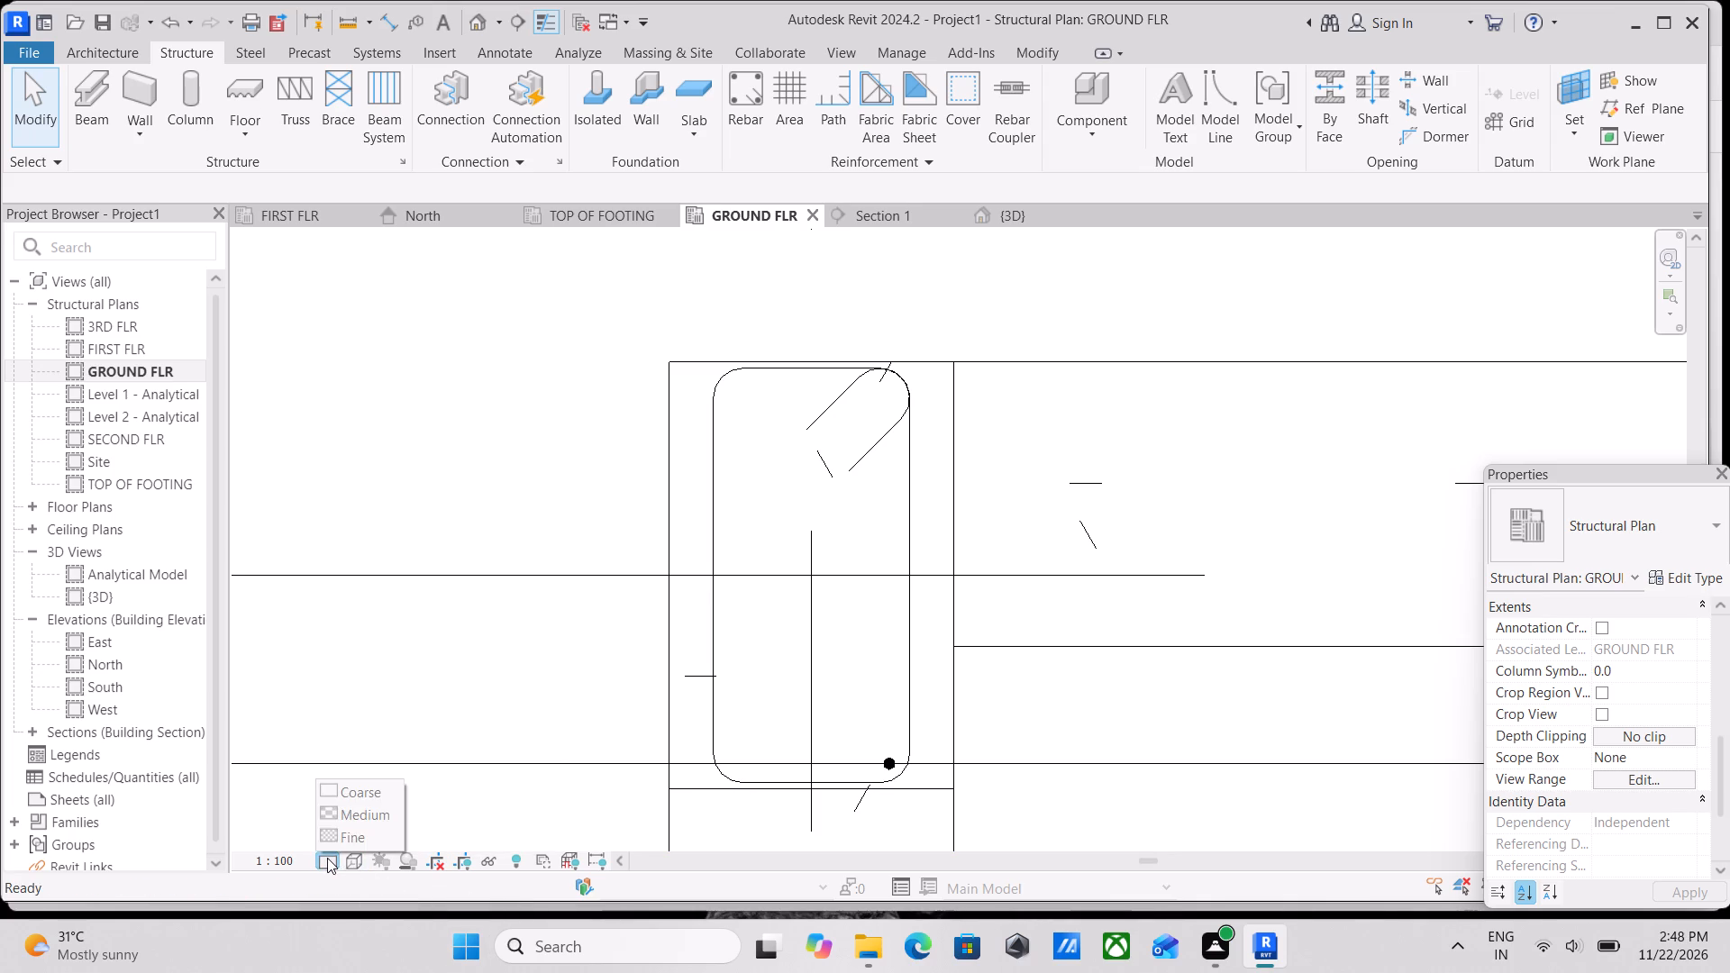
click(338, 841)
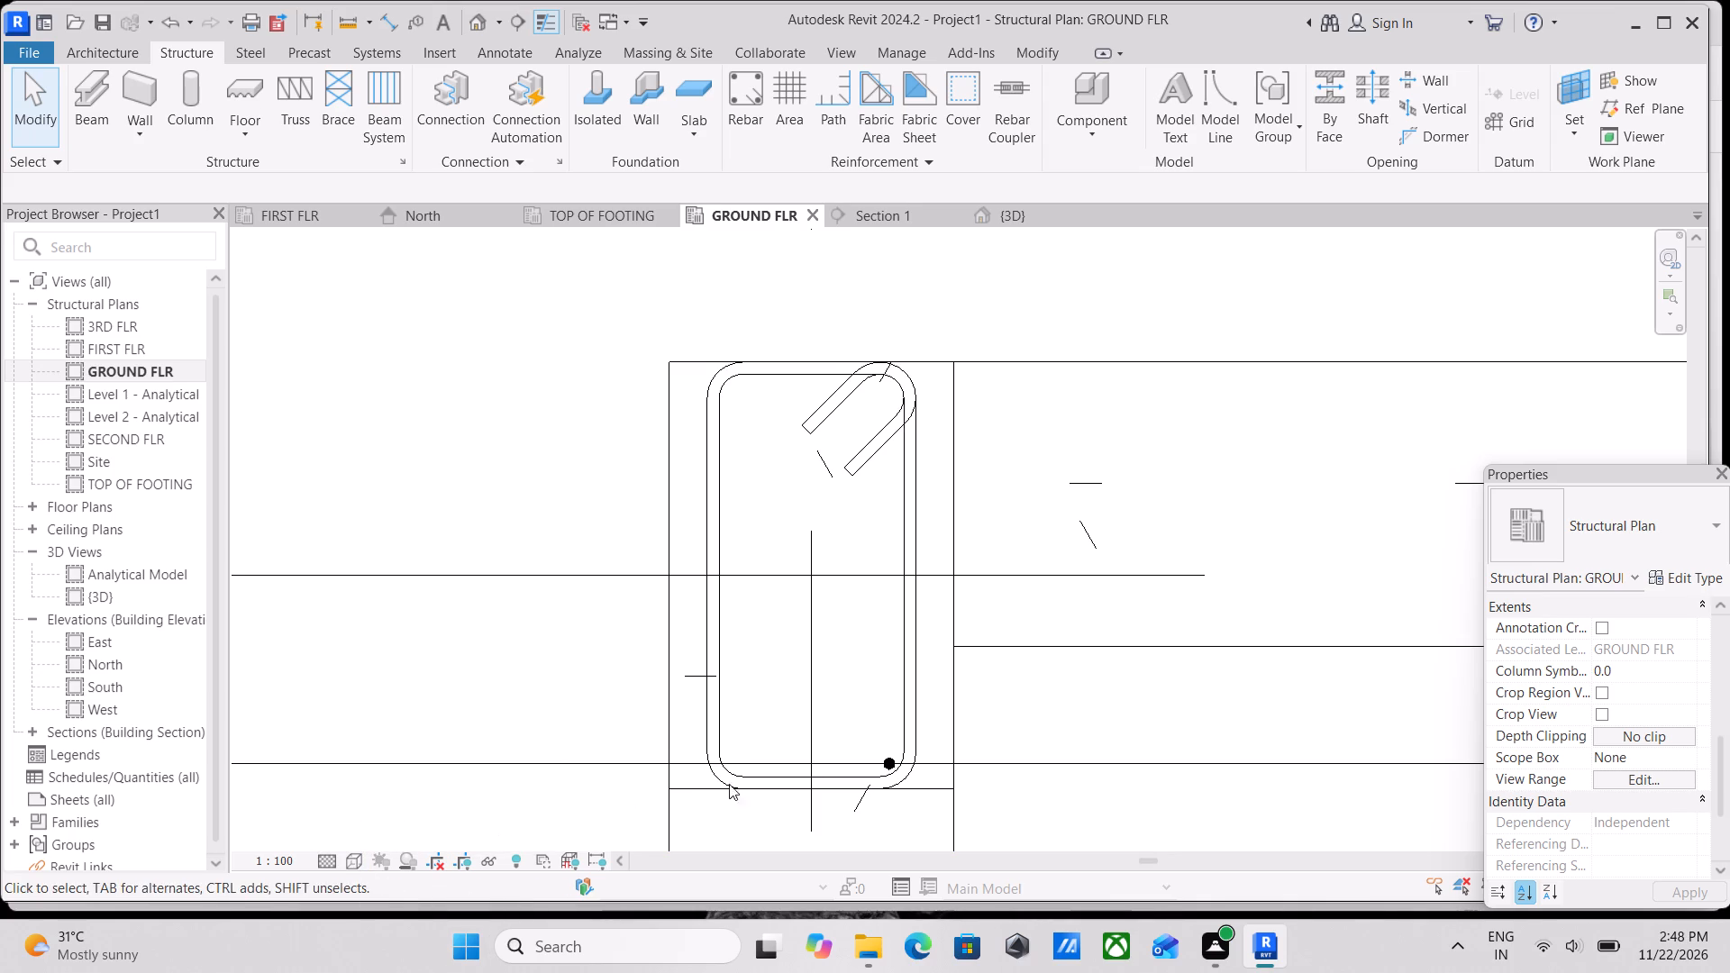
Check the view visibility states of the M_T1 tie in the GROUND FLR plan.
click(911, 661)
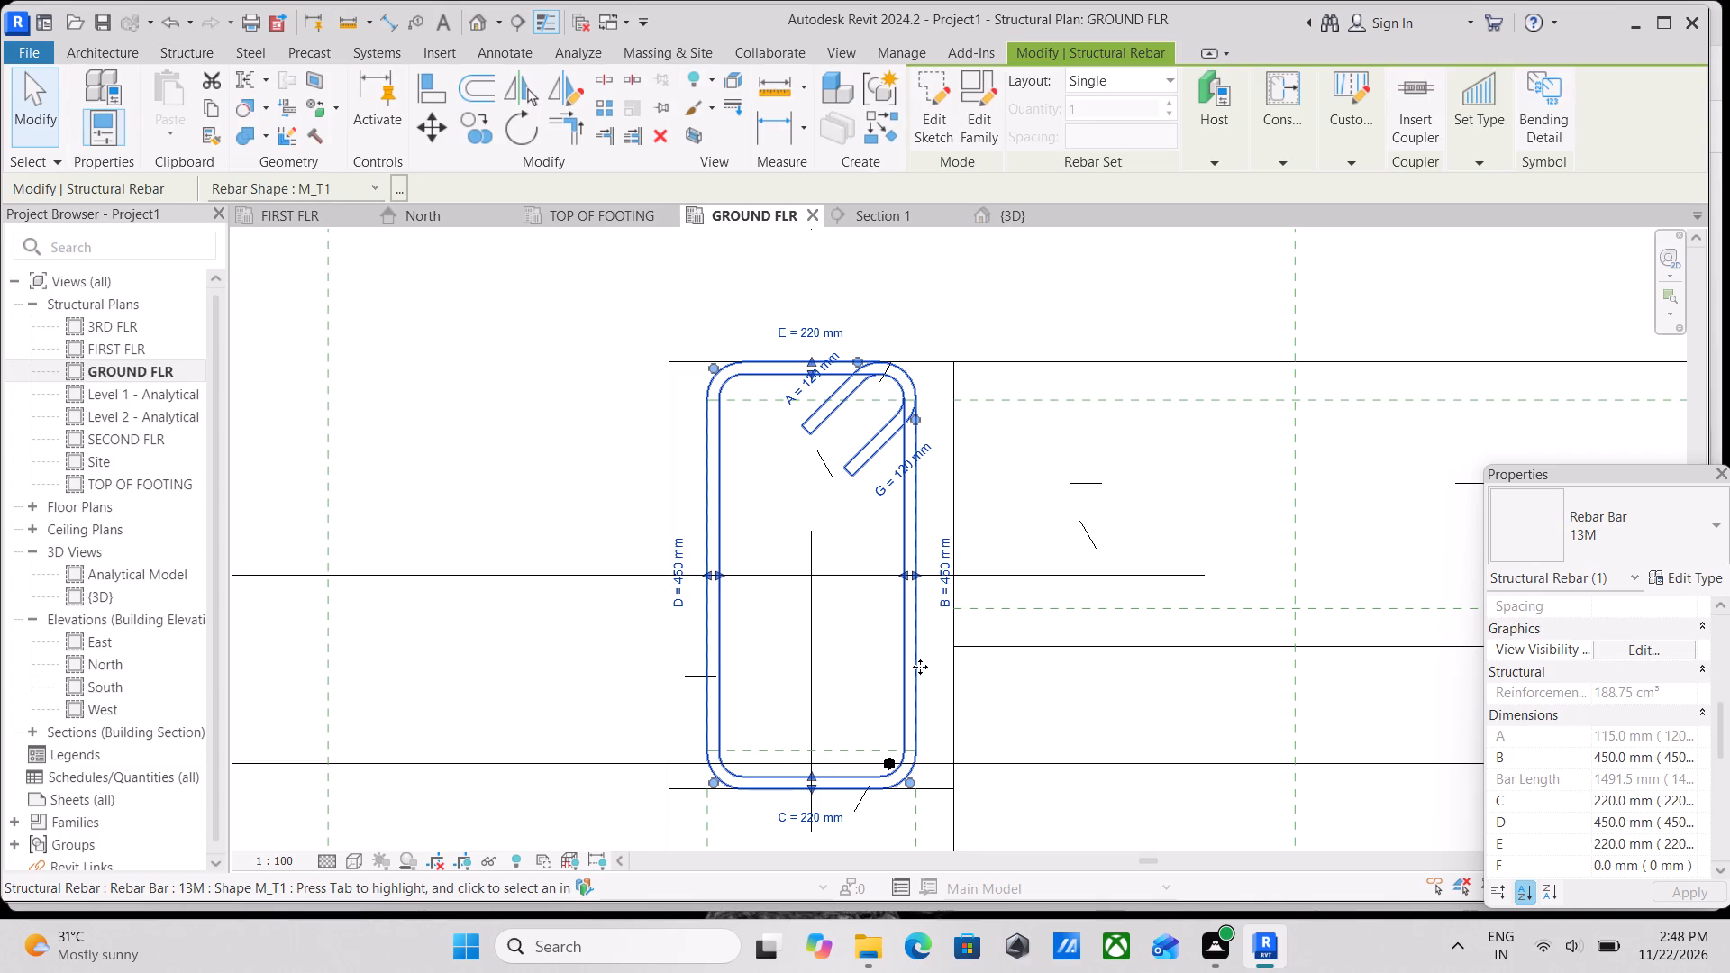
click(1635, 651)
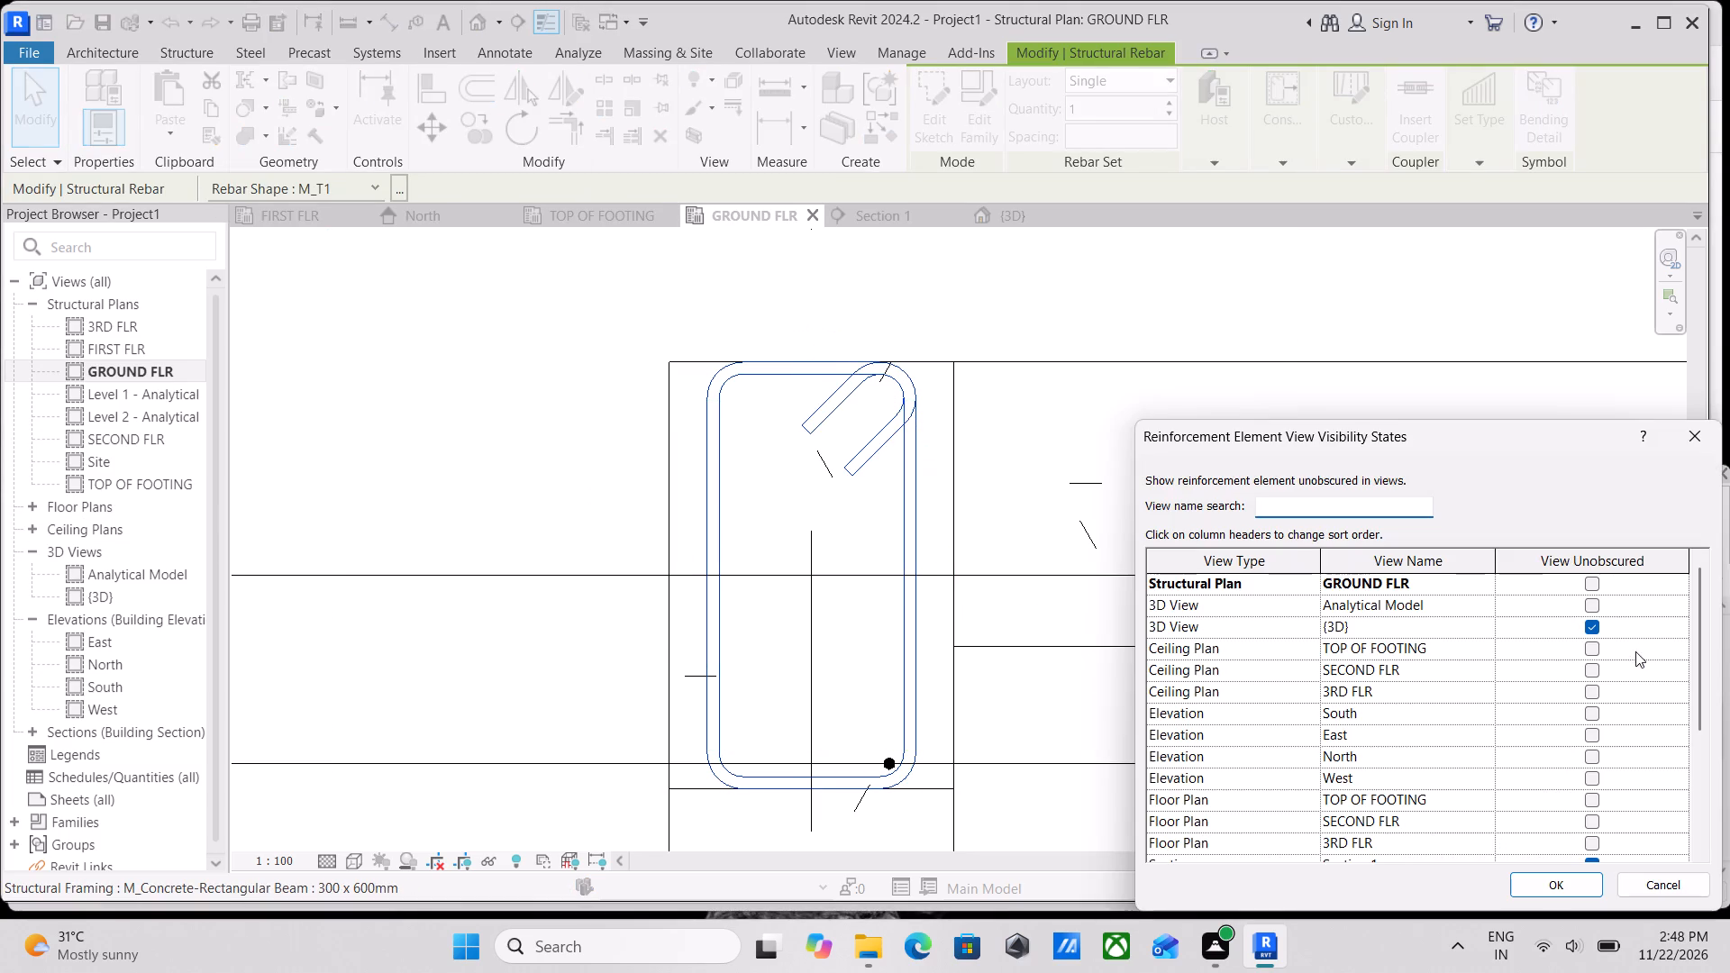
click(1564, 885)
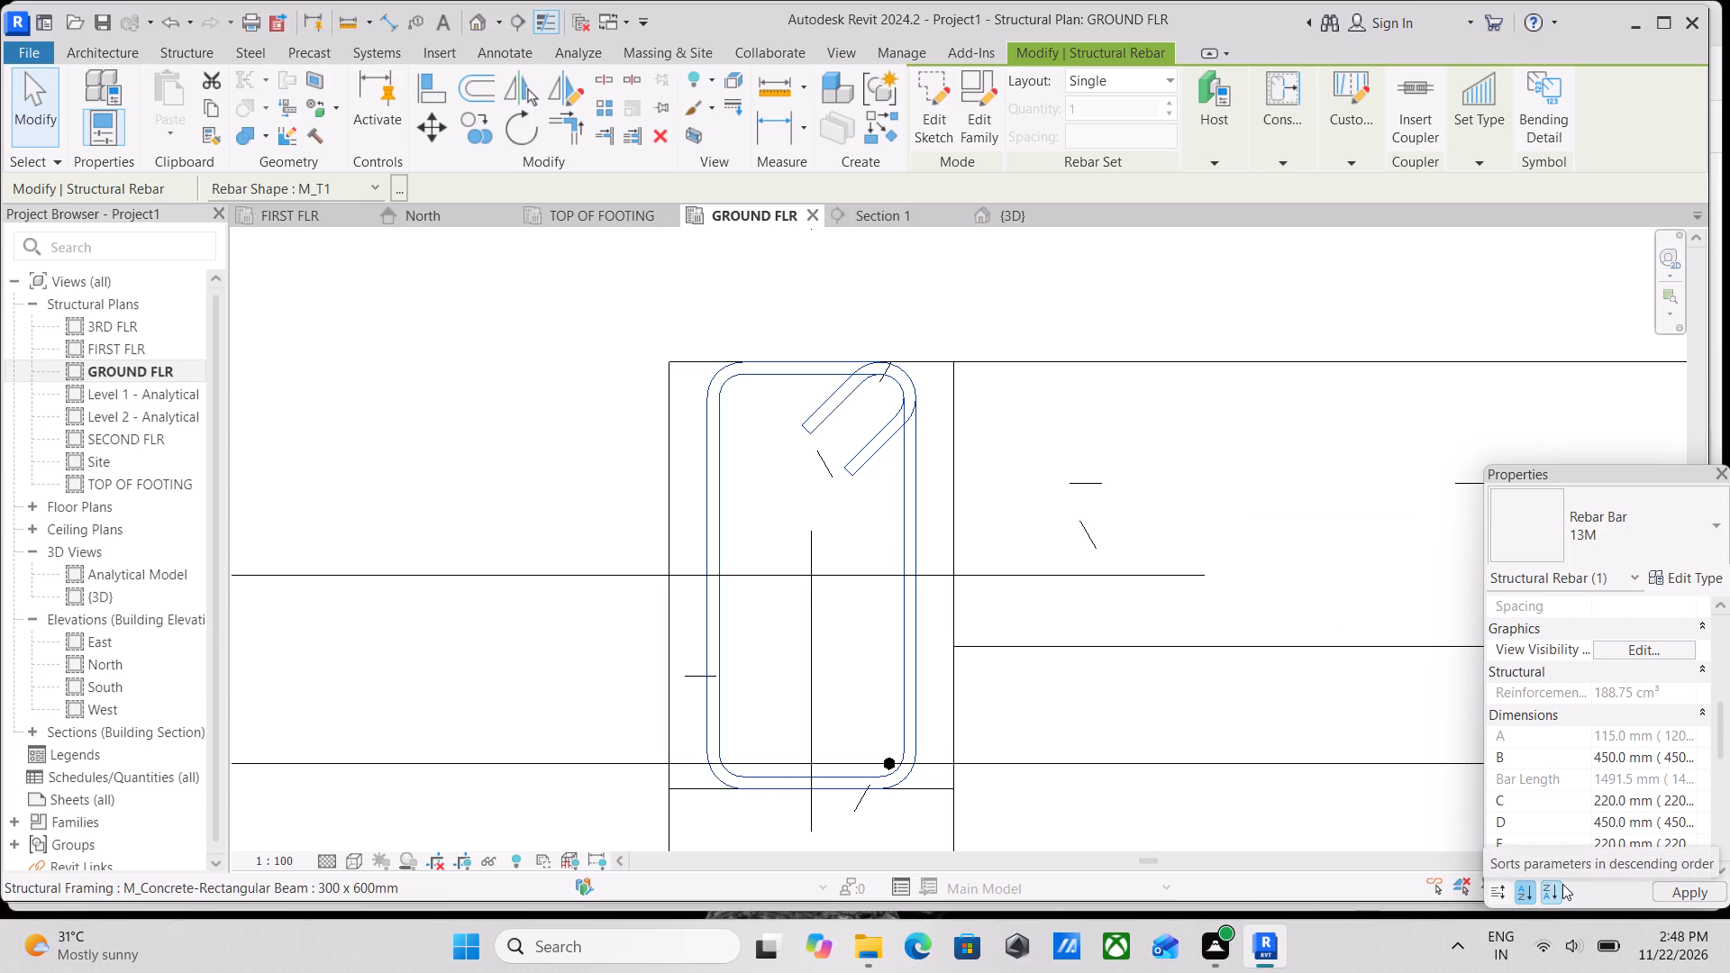
scroll(946, 778, up, 2)
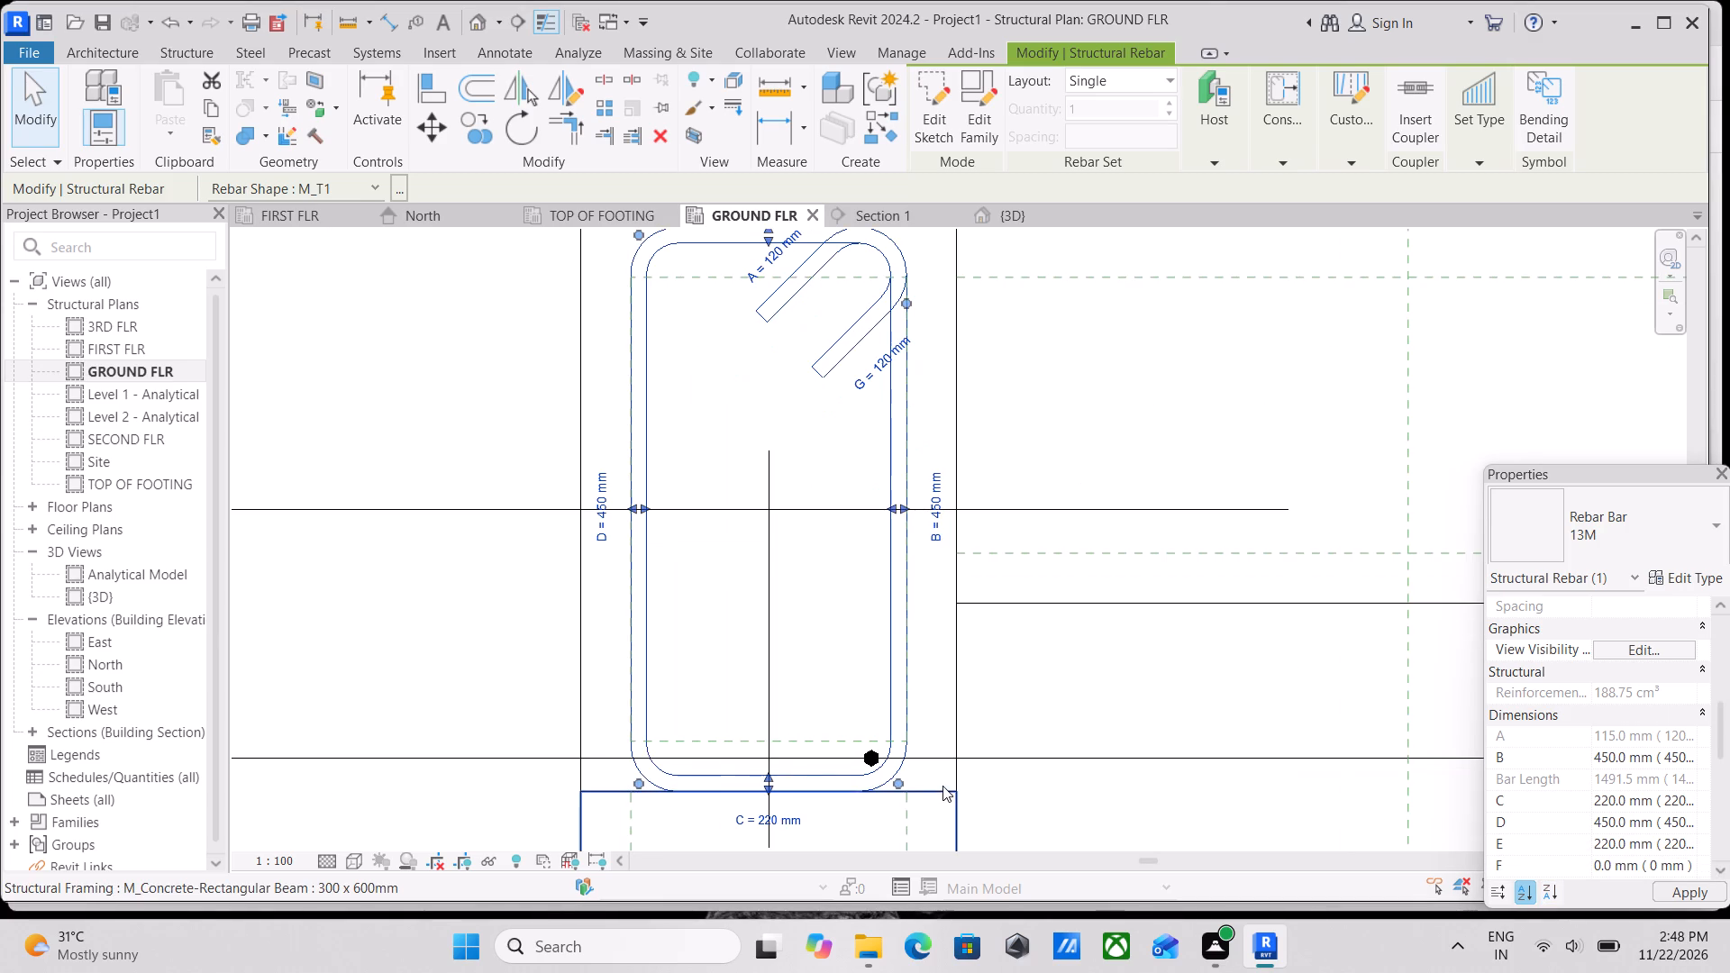
key(Escape)
Nudge the vertical M_00 bar at the tie's corner away from the column's bottom edge in plan, to about 47.7 mm from it.
scroll(860, 758, up, 2)
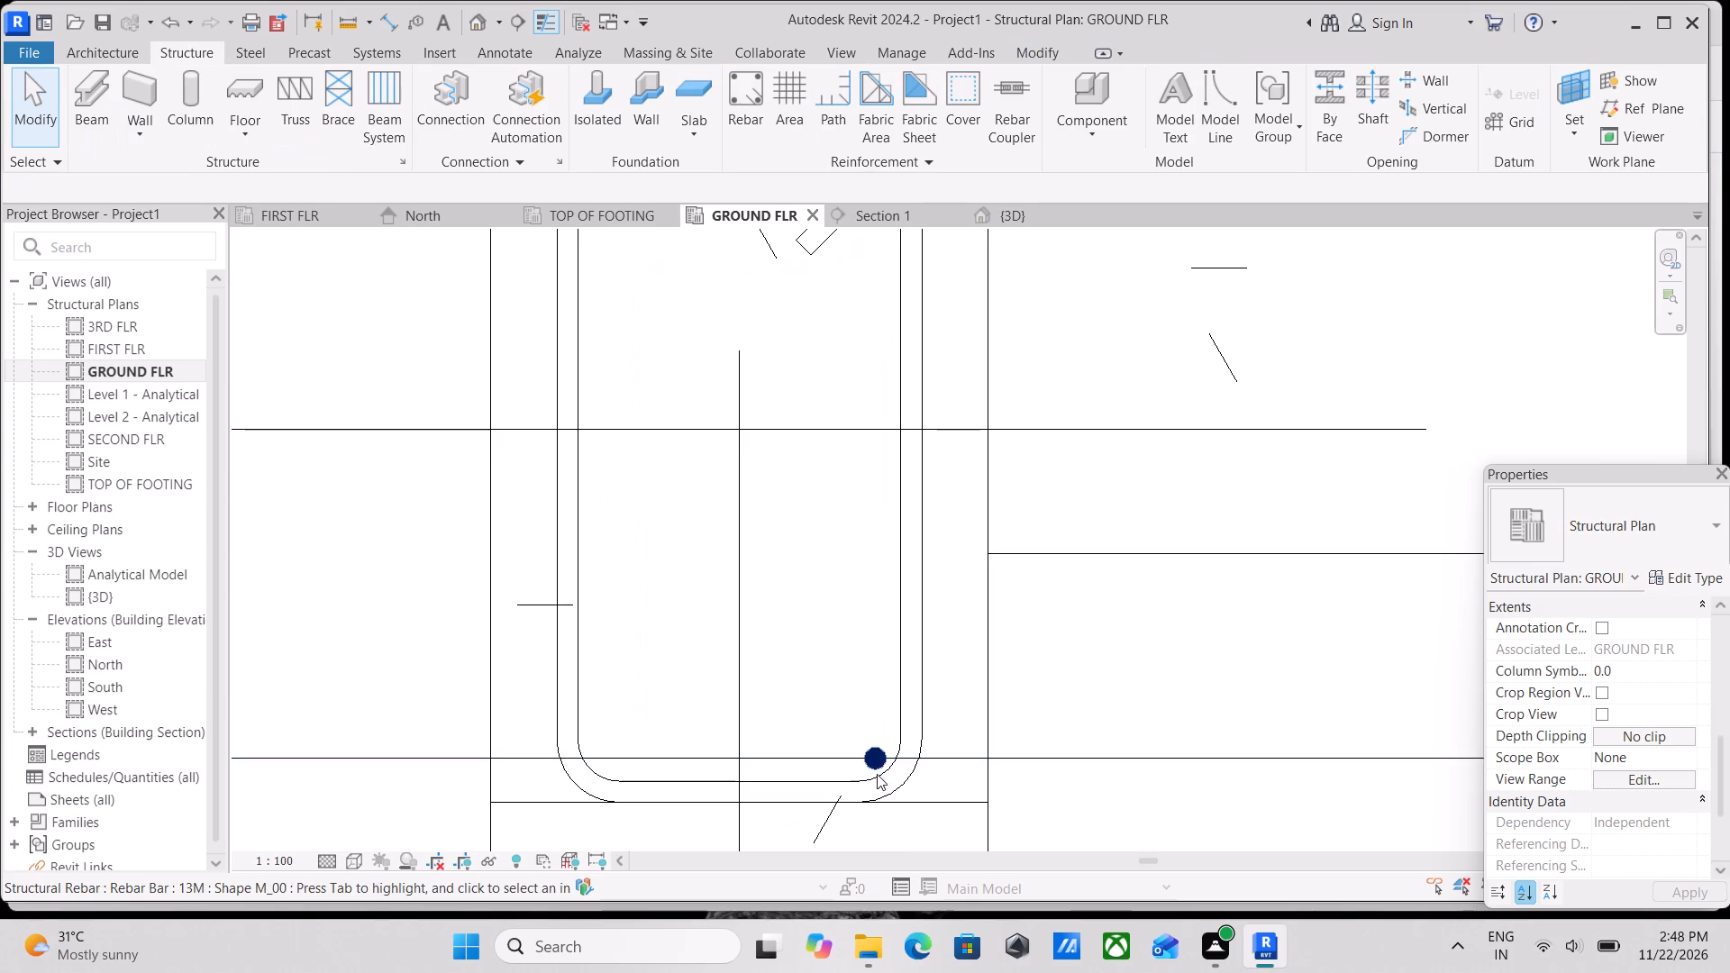
scroll(876, 790, up, 5)
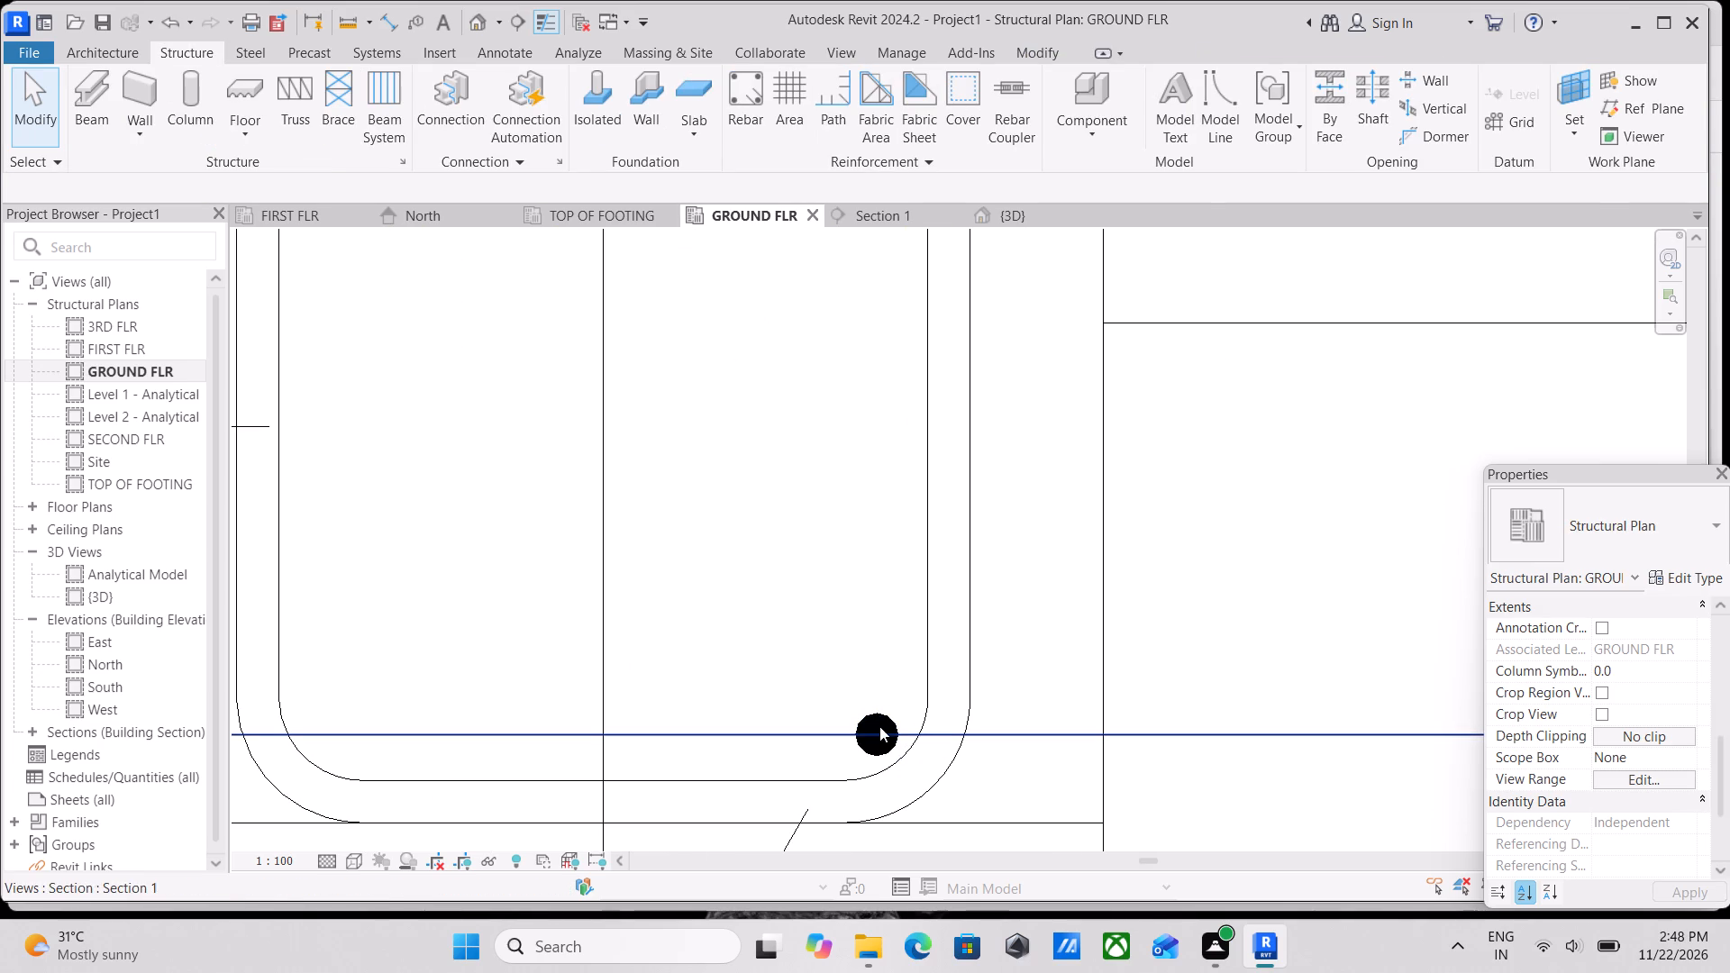
click(879, 713)
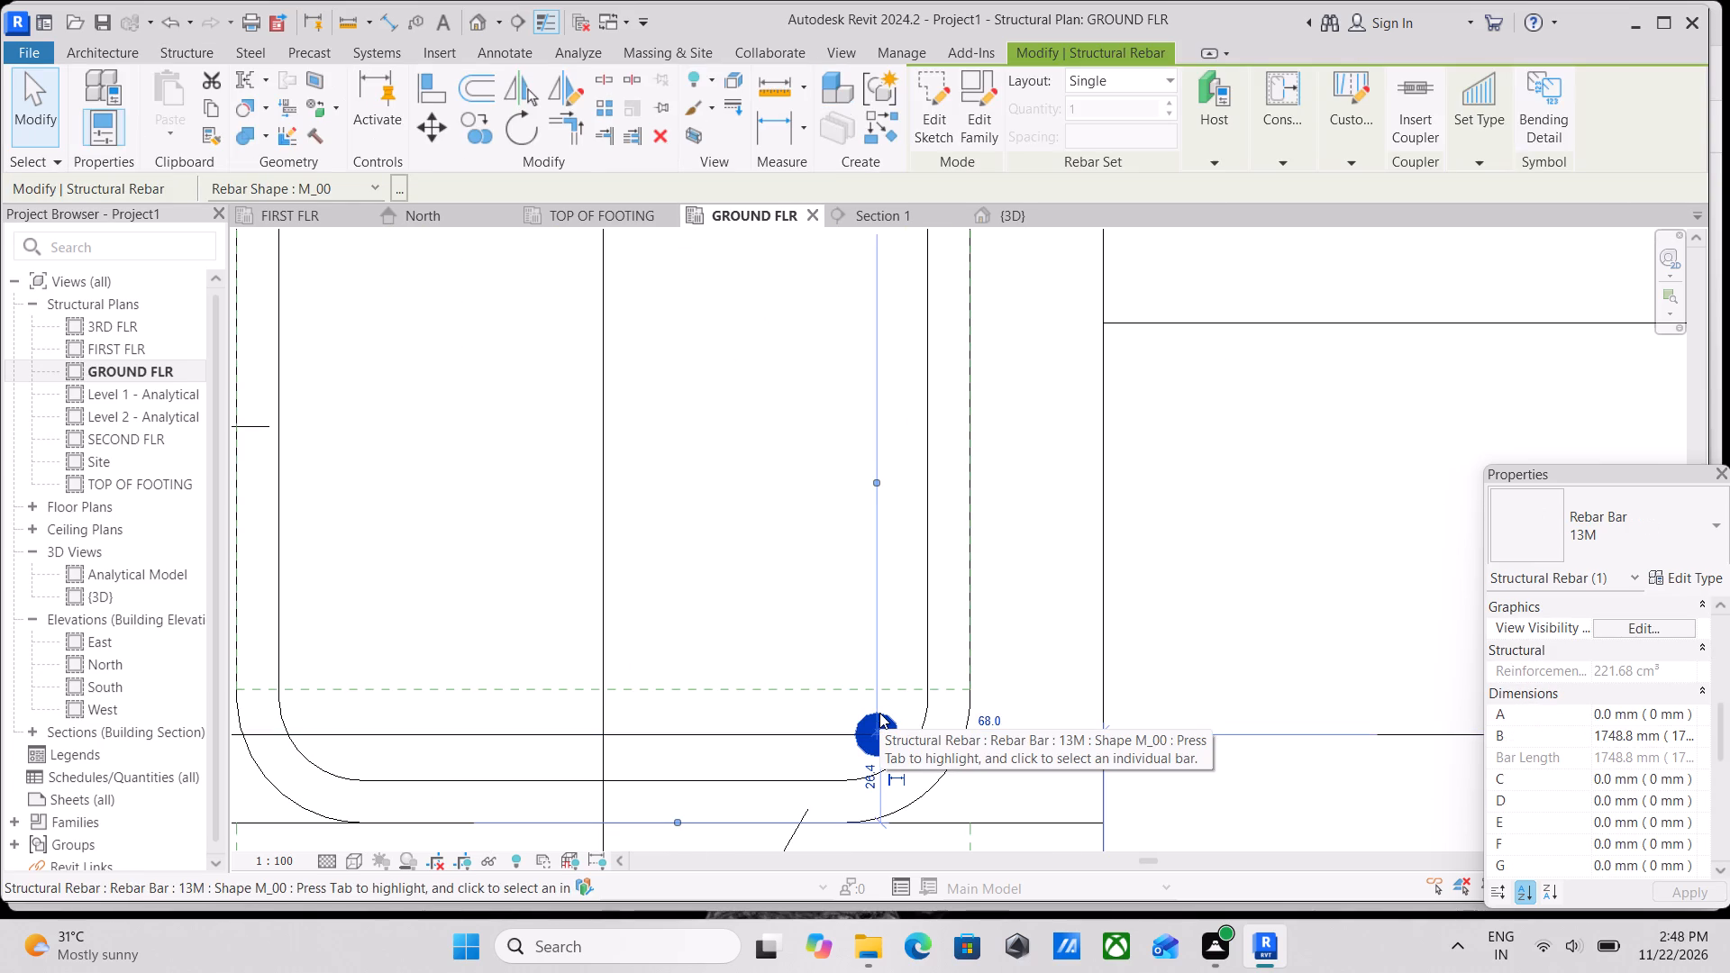
key(Up)
key(Up)
key(Up)
scroll(879, 713, down, 7)
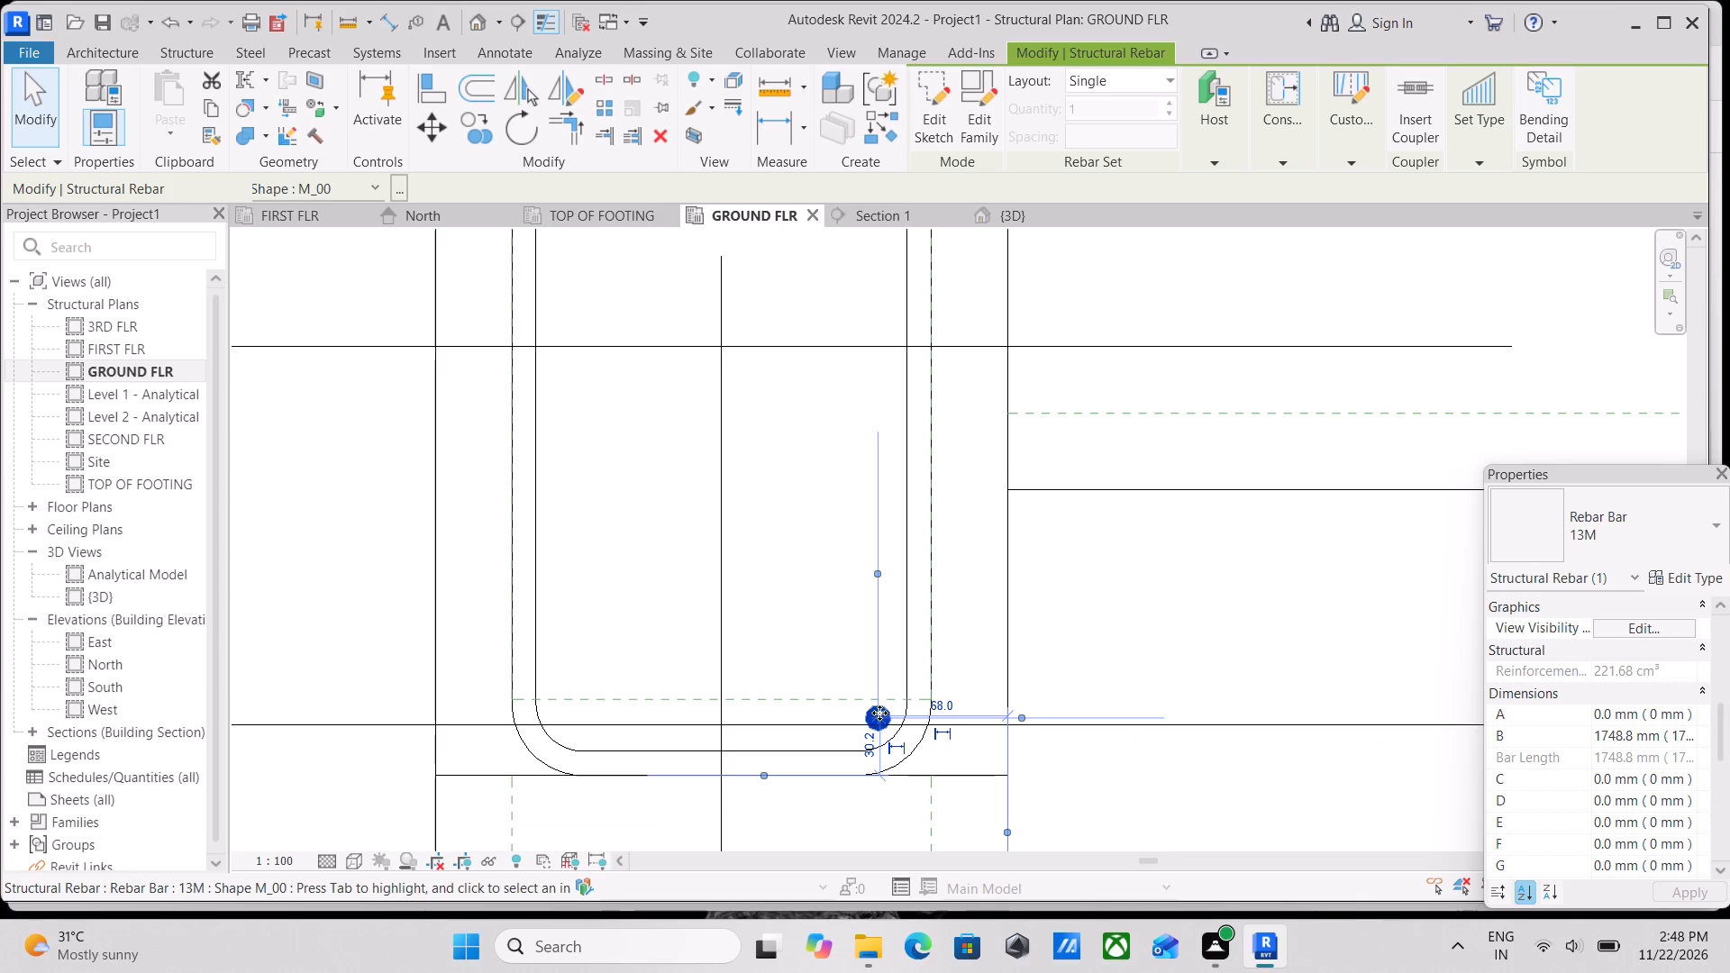
scroll(879, 713, down, 7)
key(Up)
key(Up)
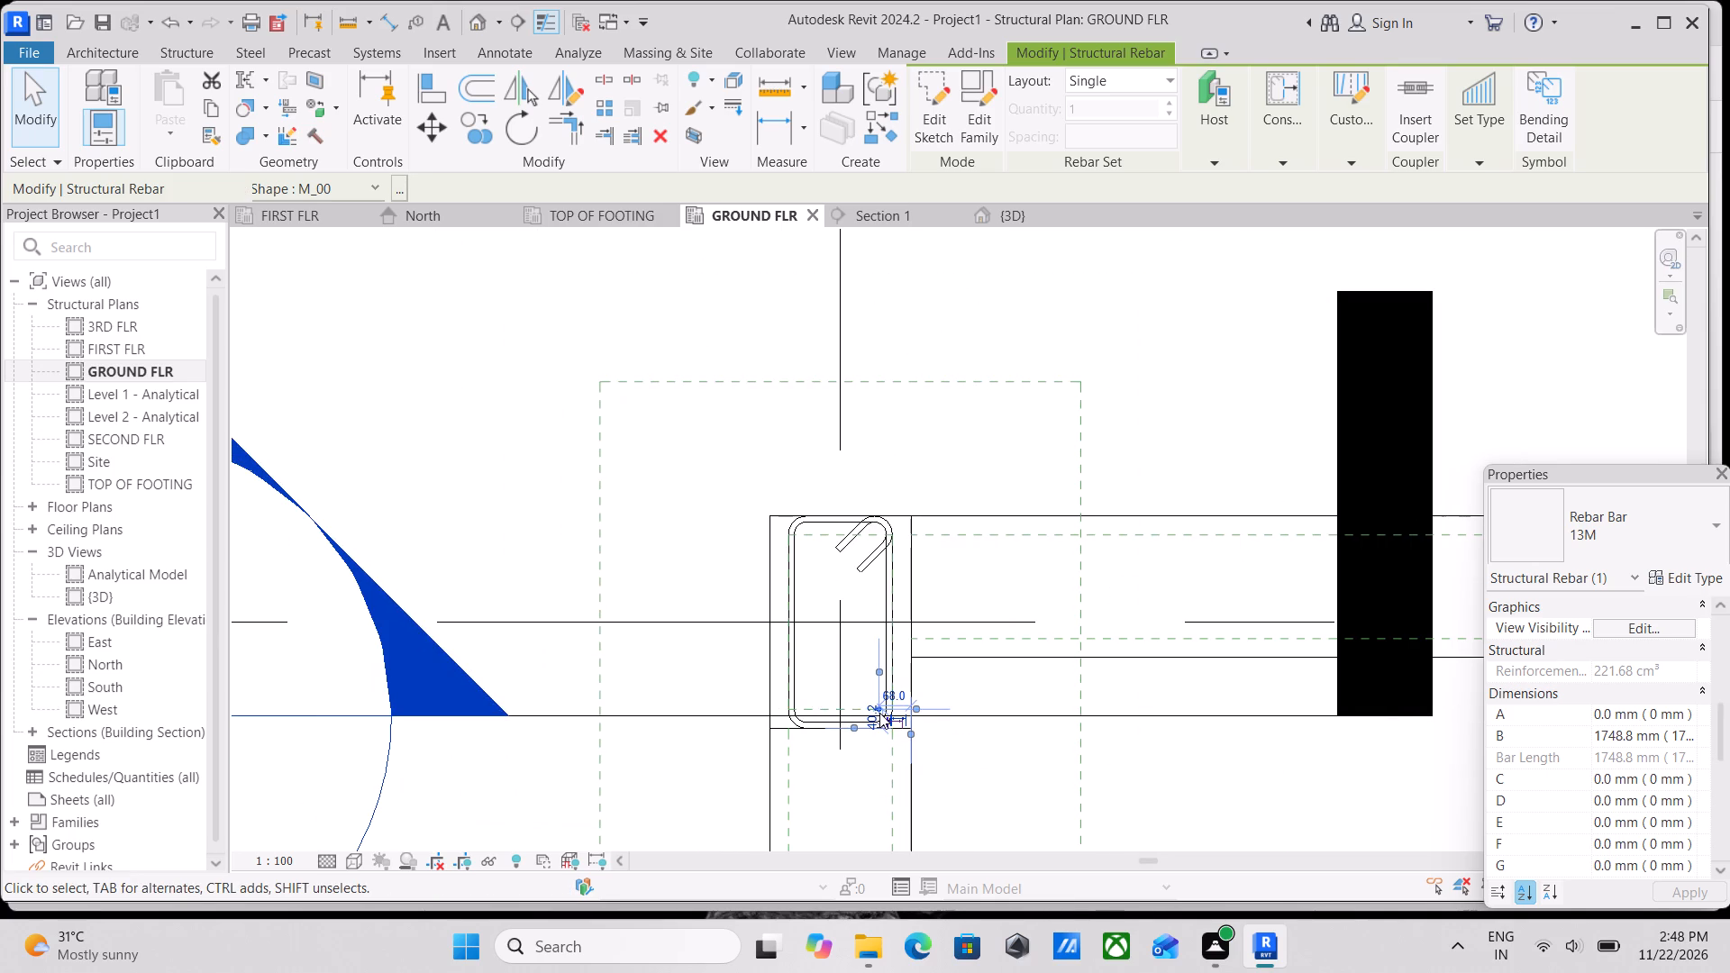
key(Up)
key(Up)
scroll(875, 695, up, 3)
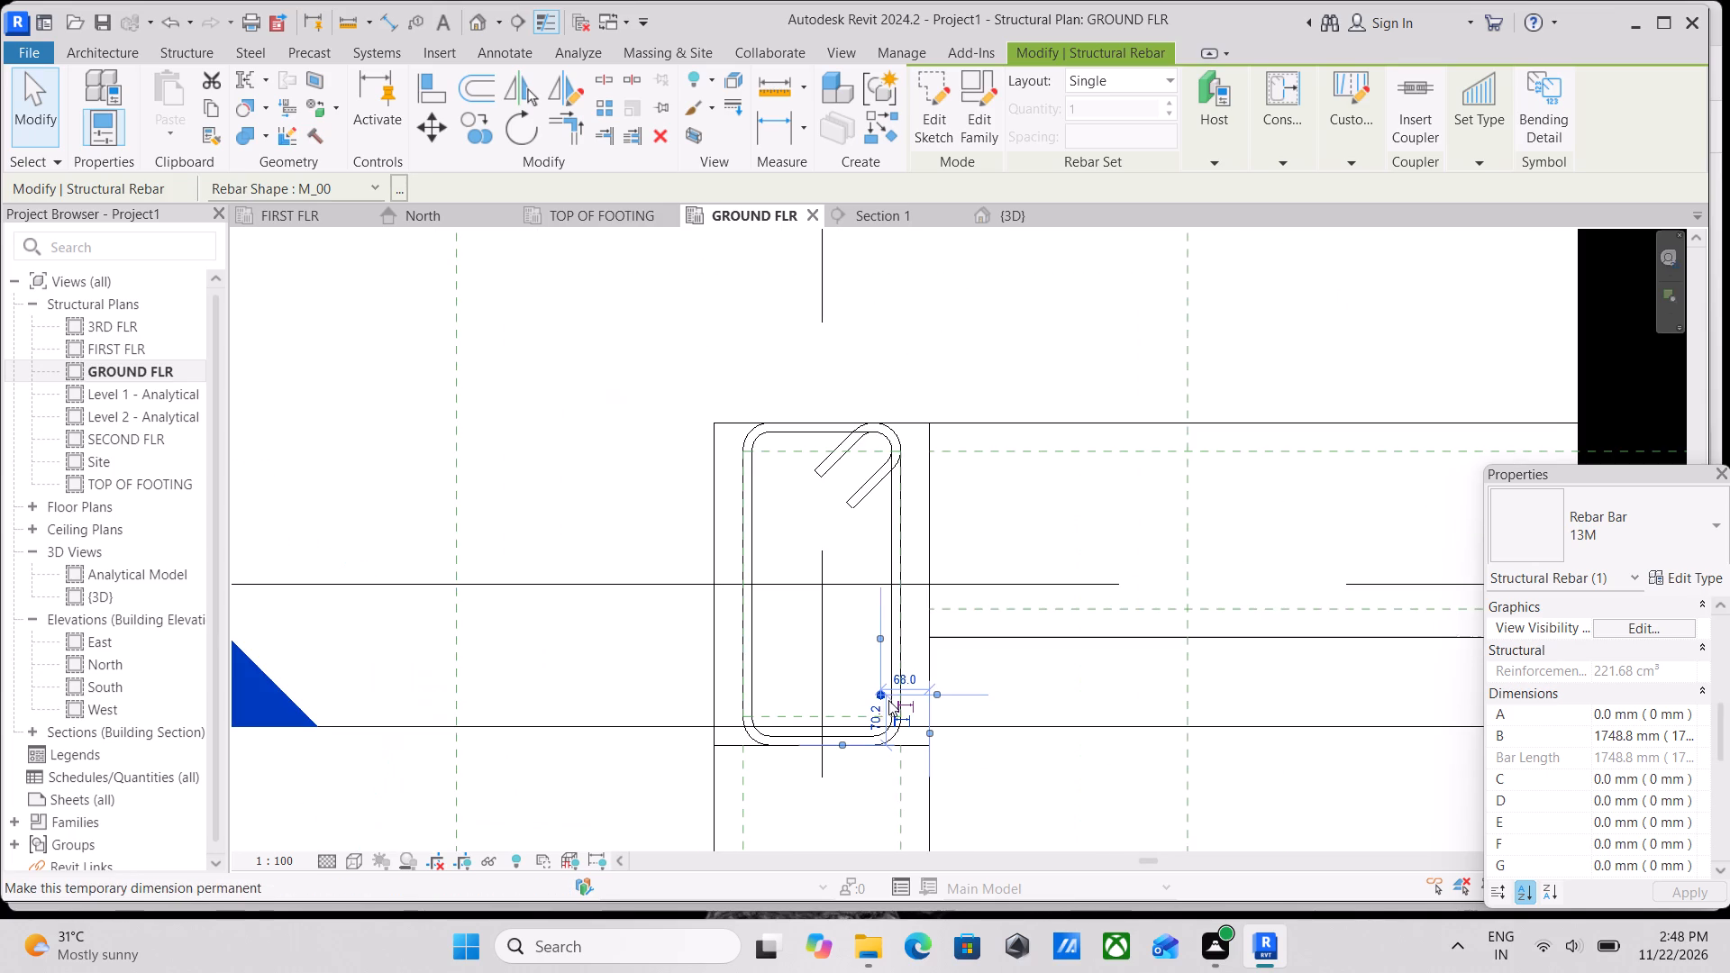
scroll(898, 705, up, 2)
key(Down)
scroll(924, 728, up, 3)
key(Down)
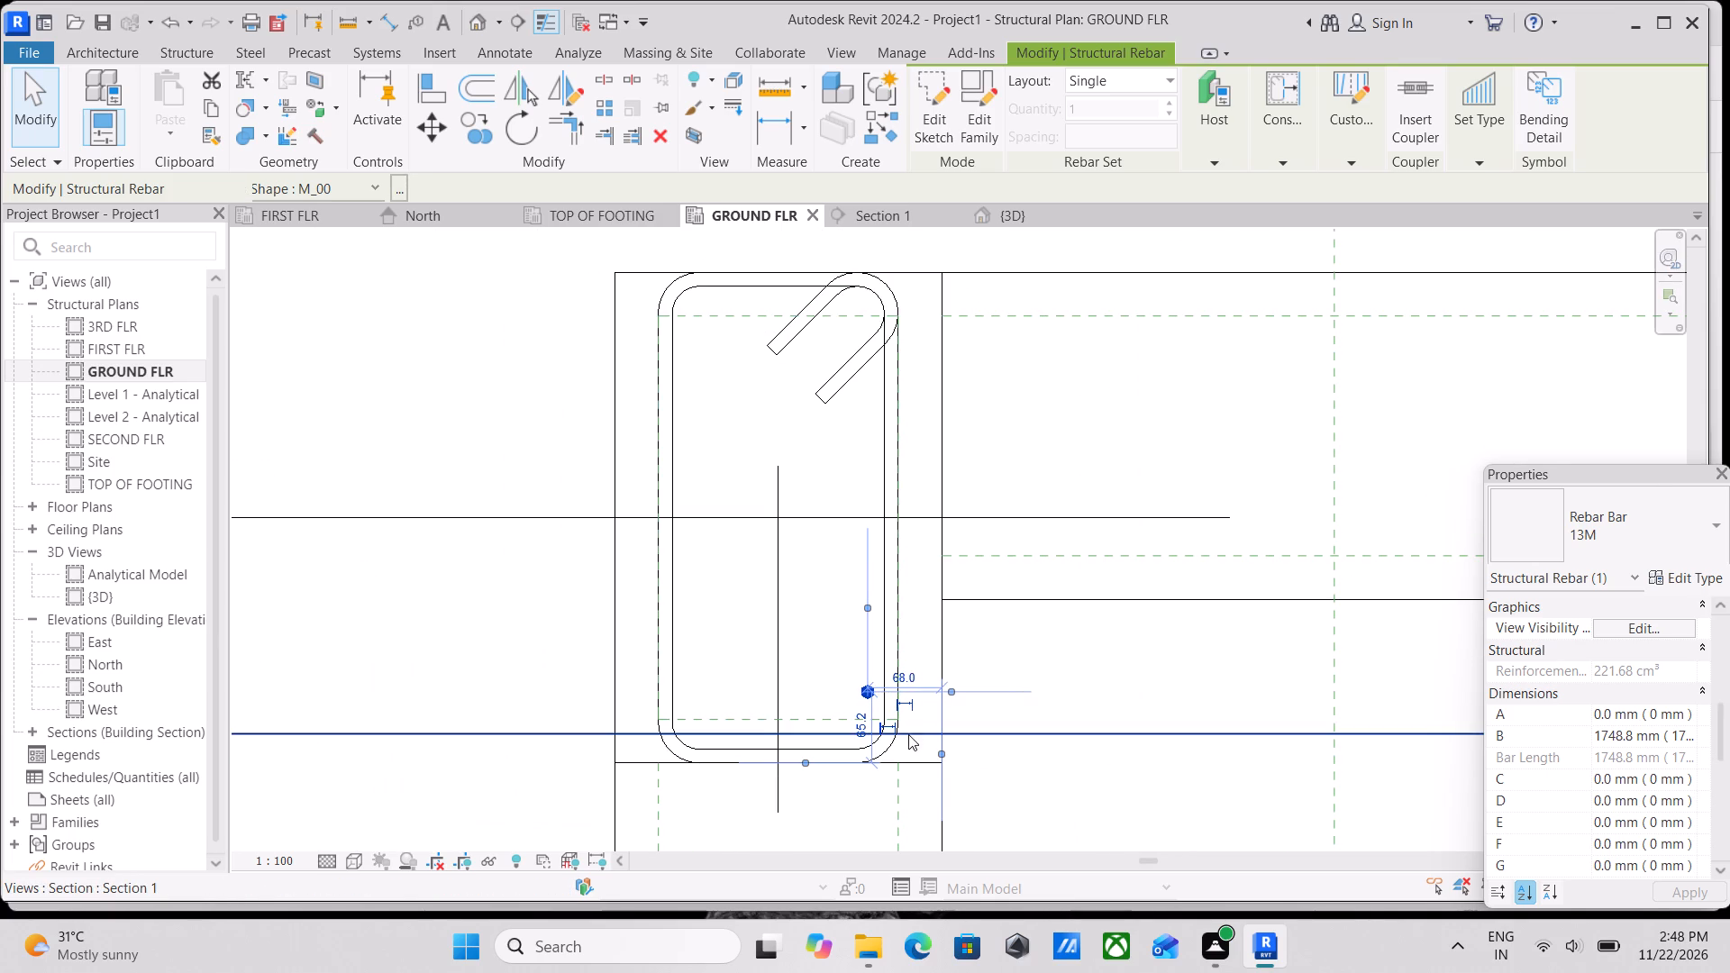
key(Down)
key(Down)
key(Down)
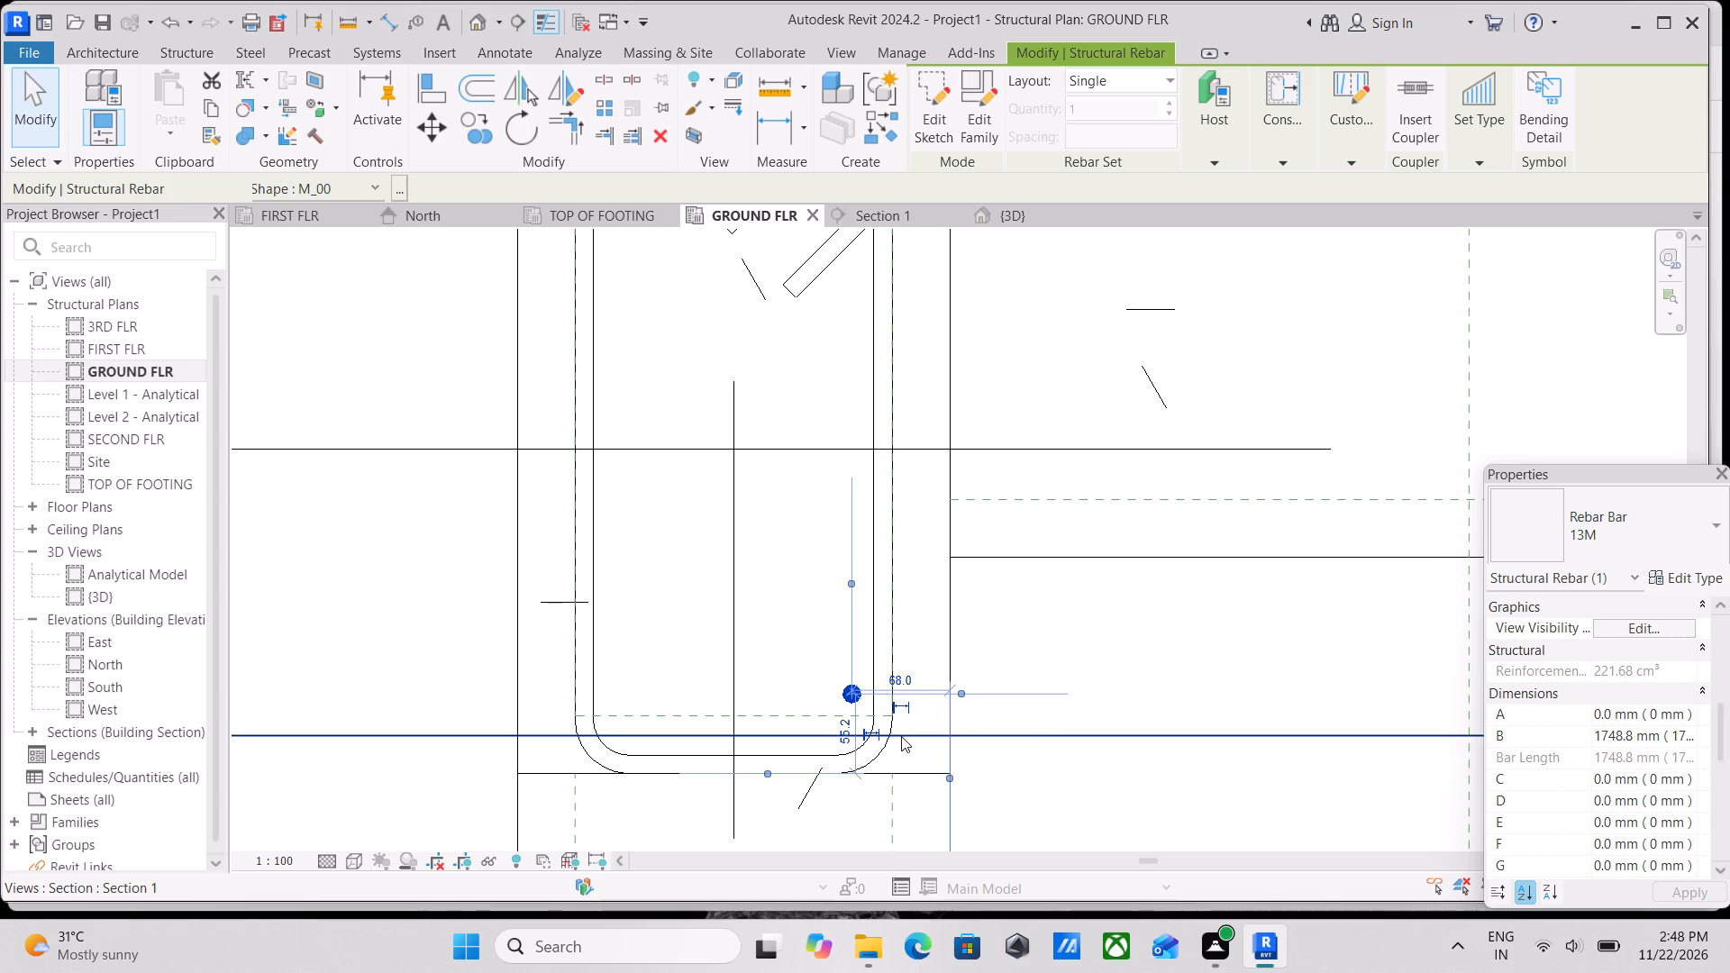
key(Down)
key(Down)
scroll(858, 724, up, 3)
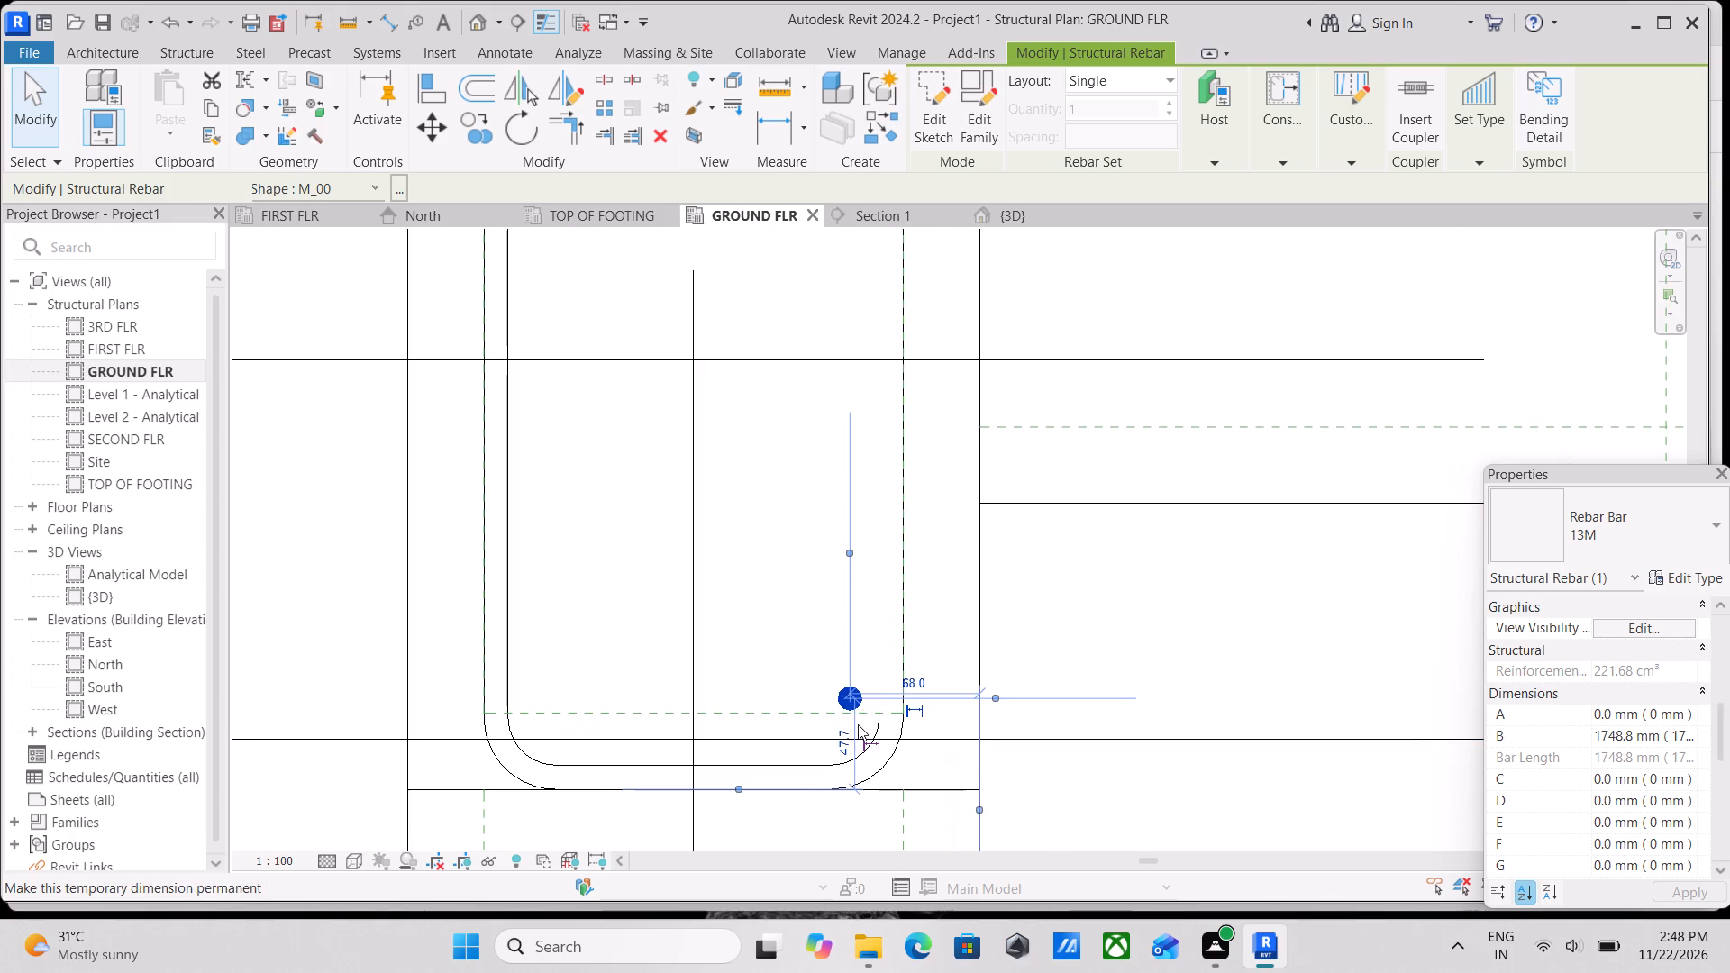
key(Escape)
key(Escape)
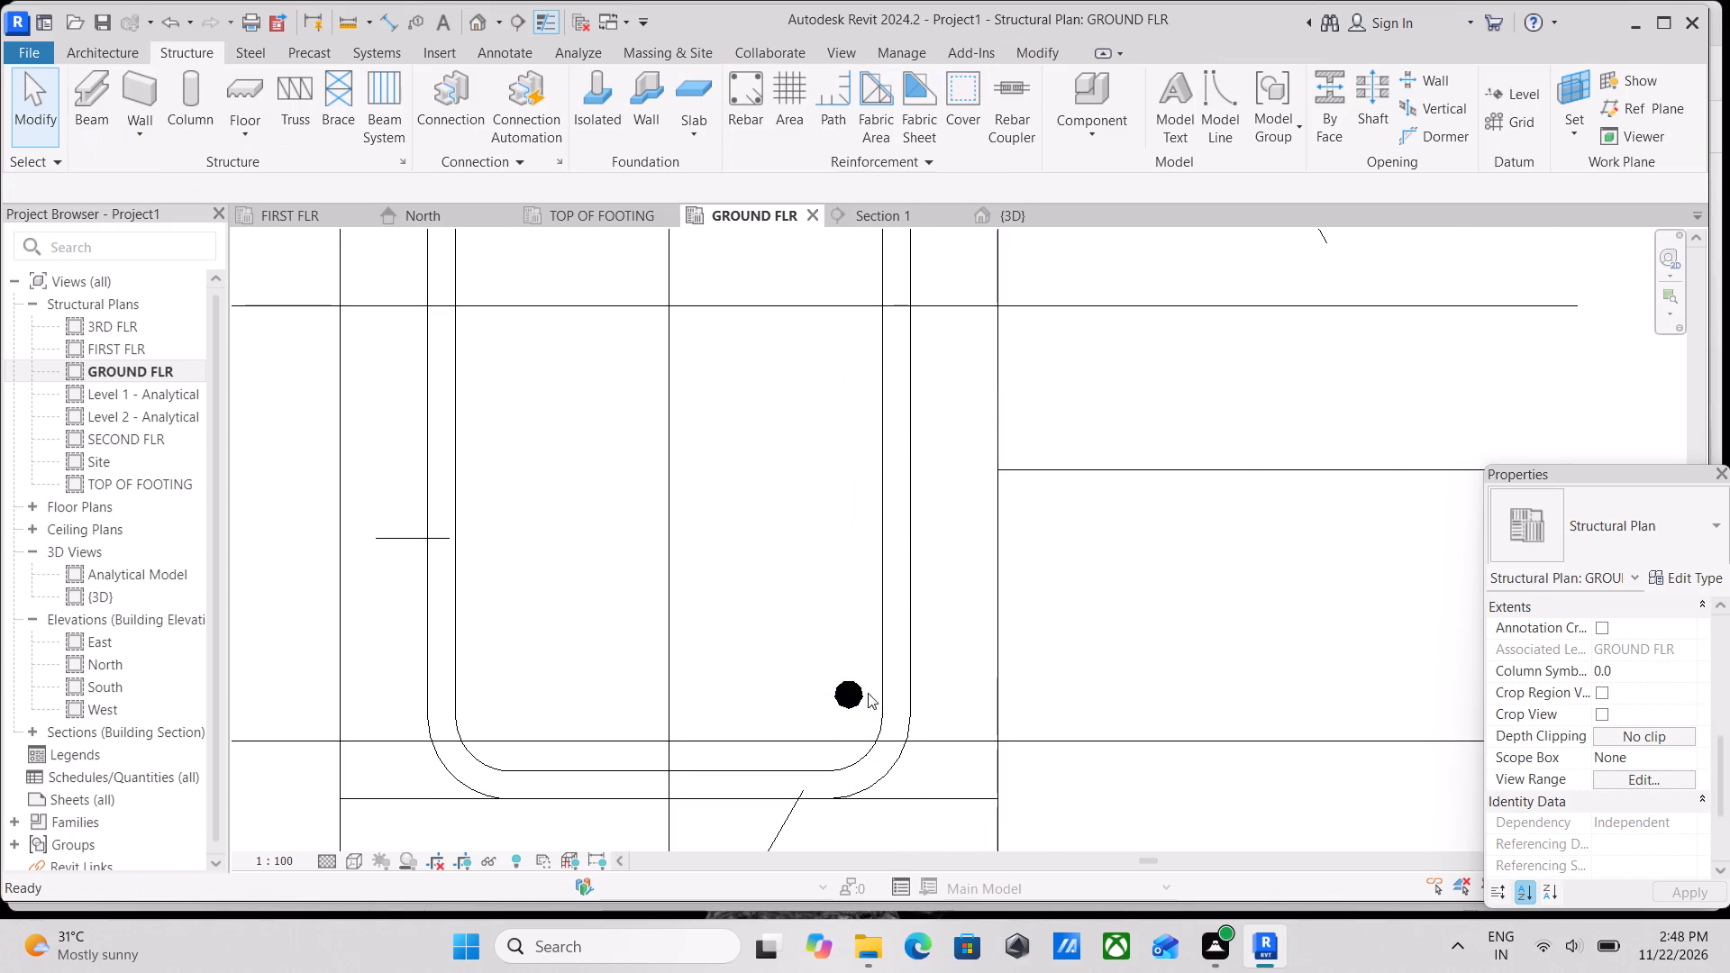
Open the vertical M_00 bar's sketch for editing in the North elevation.
scroll(840, 697, down, 3)
middle_drag(842, 697, 884, 705)
scroll(884, 705, up, 1)
scroll(884, 705, down, 1)
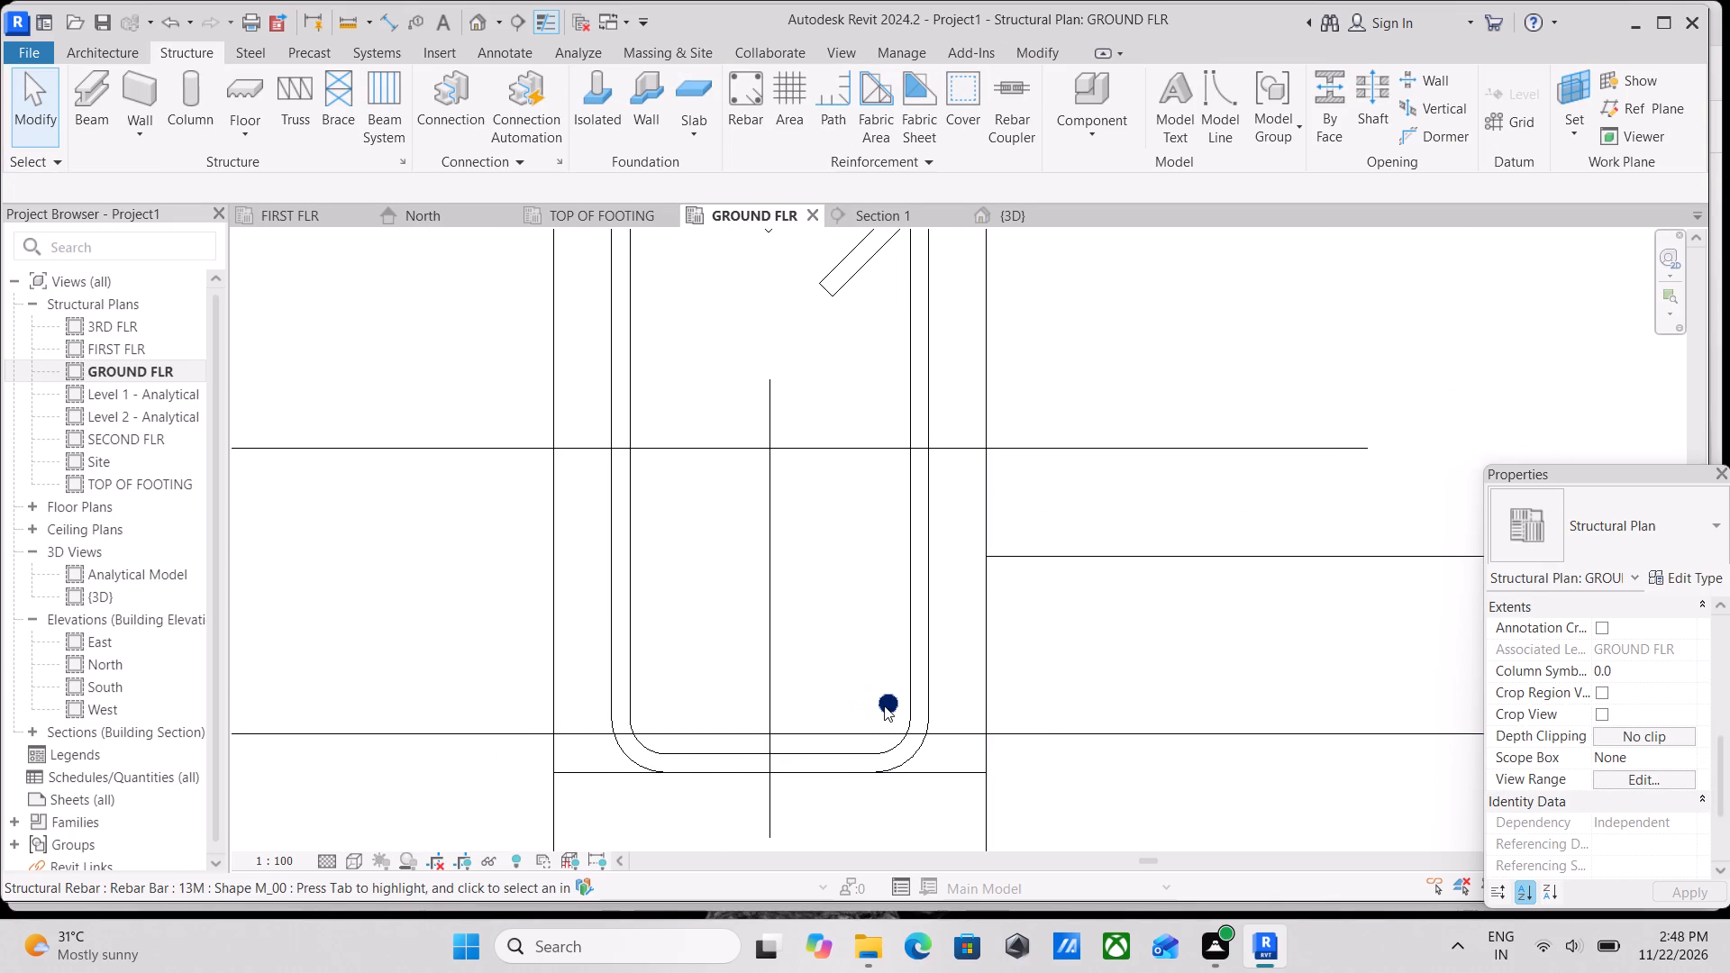
scroll(884, 705, down, 1)
double_click(884, 705)
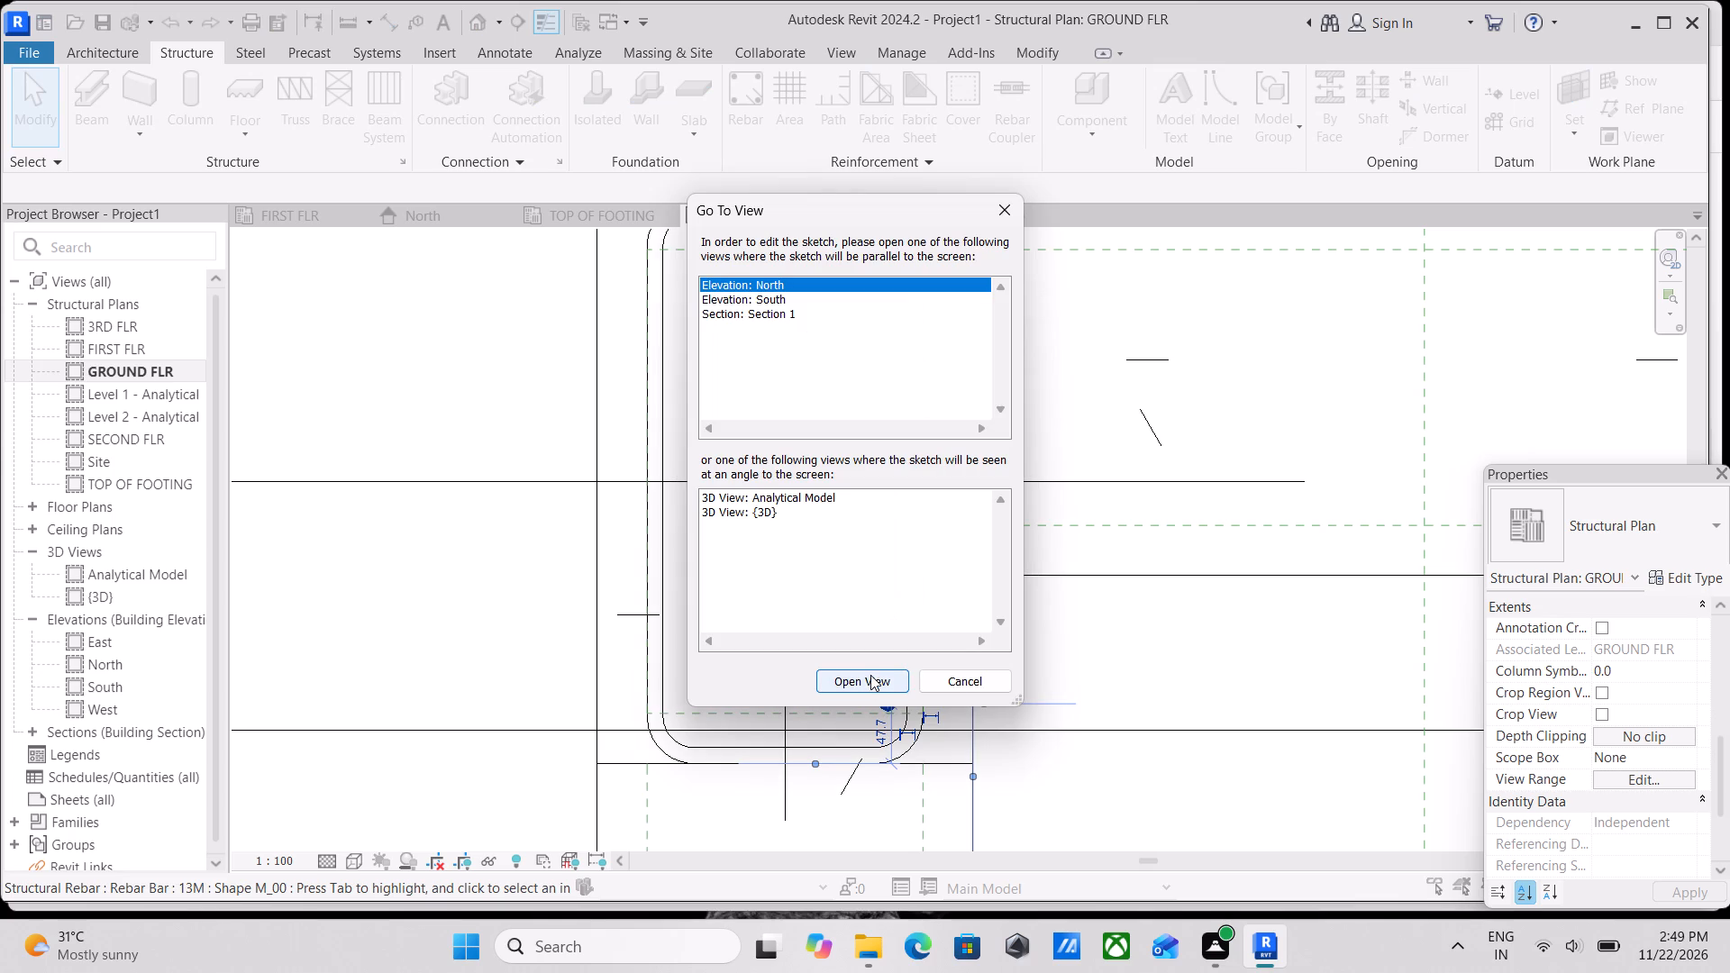
click(870, 674)
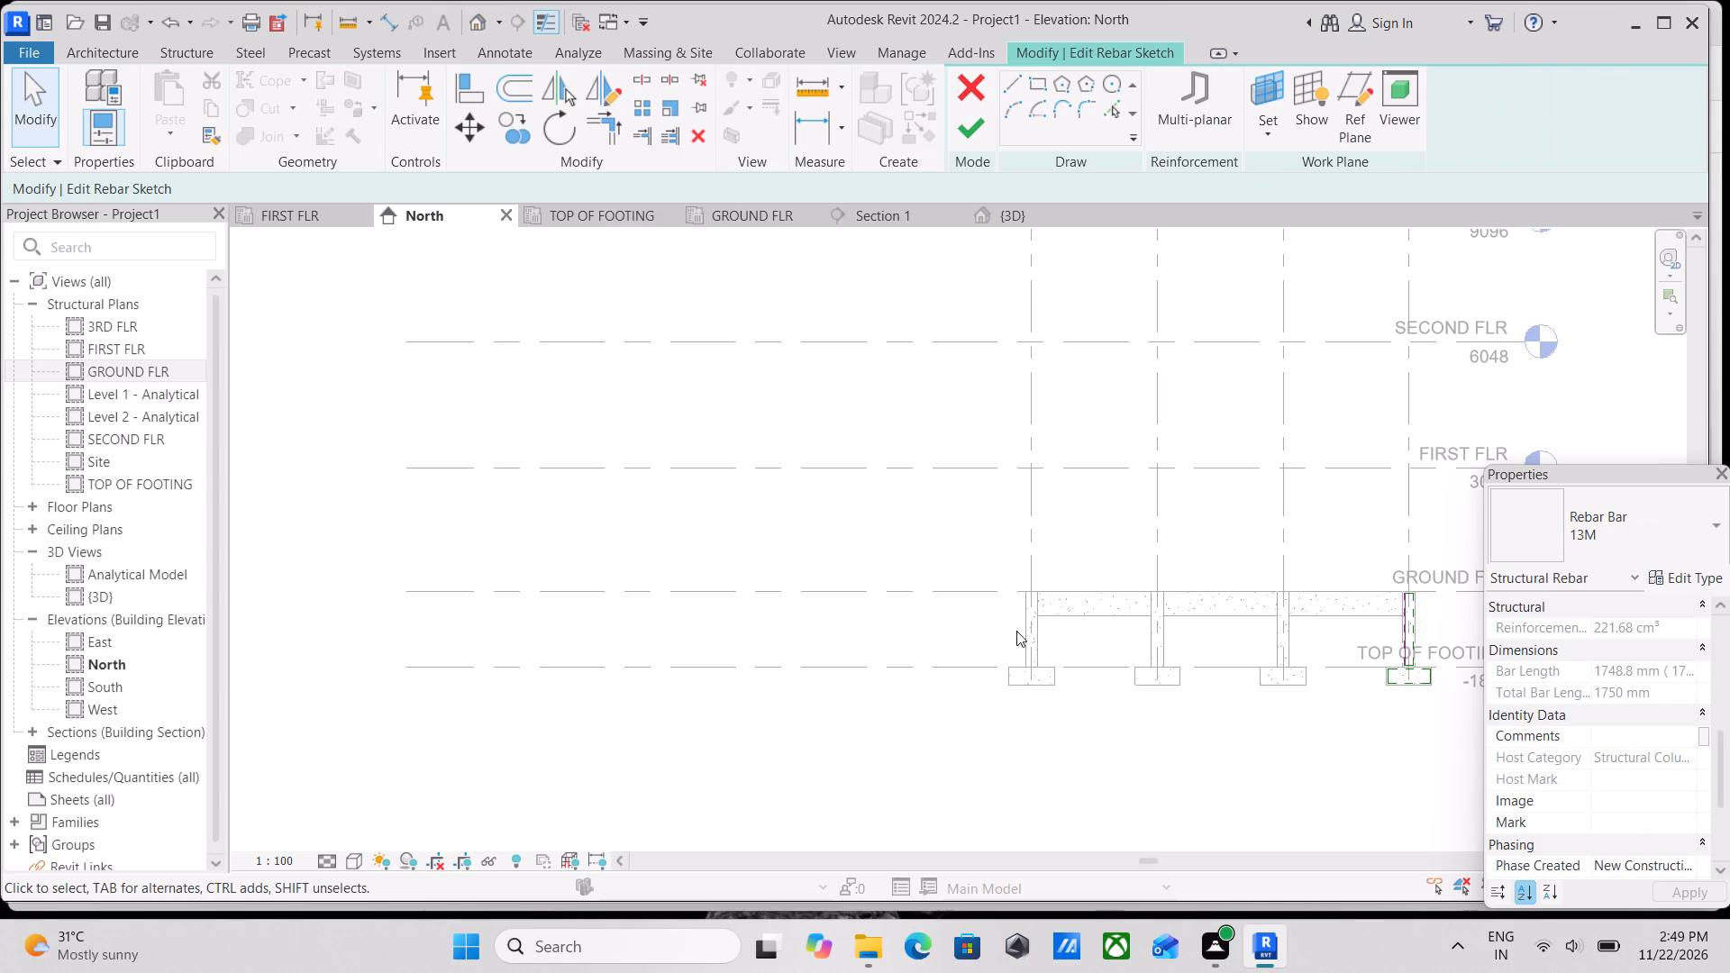
Sketch a horizontal line about 428 mm long in the footing, about 340 mm below its top, from the cover line to beneath the vertical bar.
scroll(1327, 650, up, 3)
scroll(1431, 704, up, 3)
middle_drag(1397, 647, 1287, 636)
scroll(1293, 639, up, 4)
click(1012, 88)
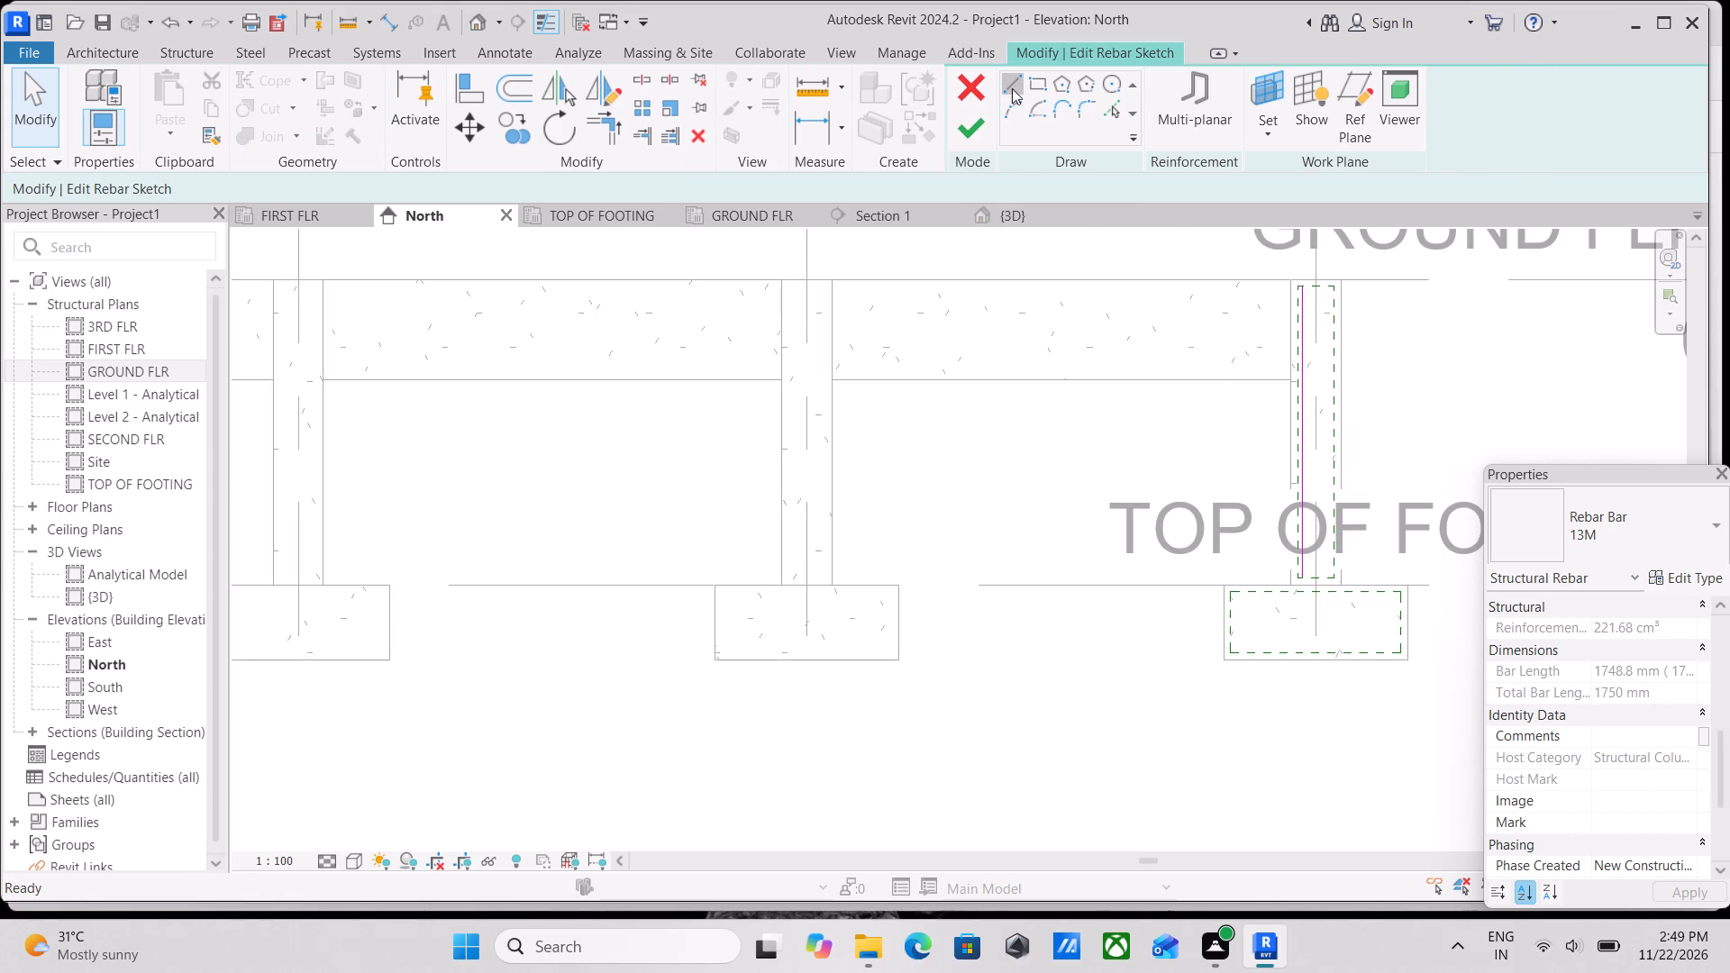
scroll(1220, 602, up, 6)
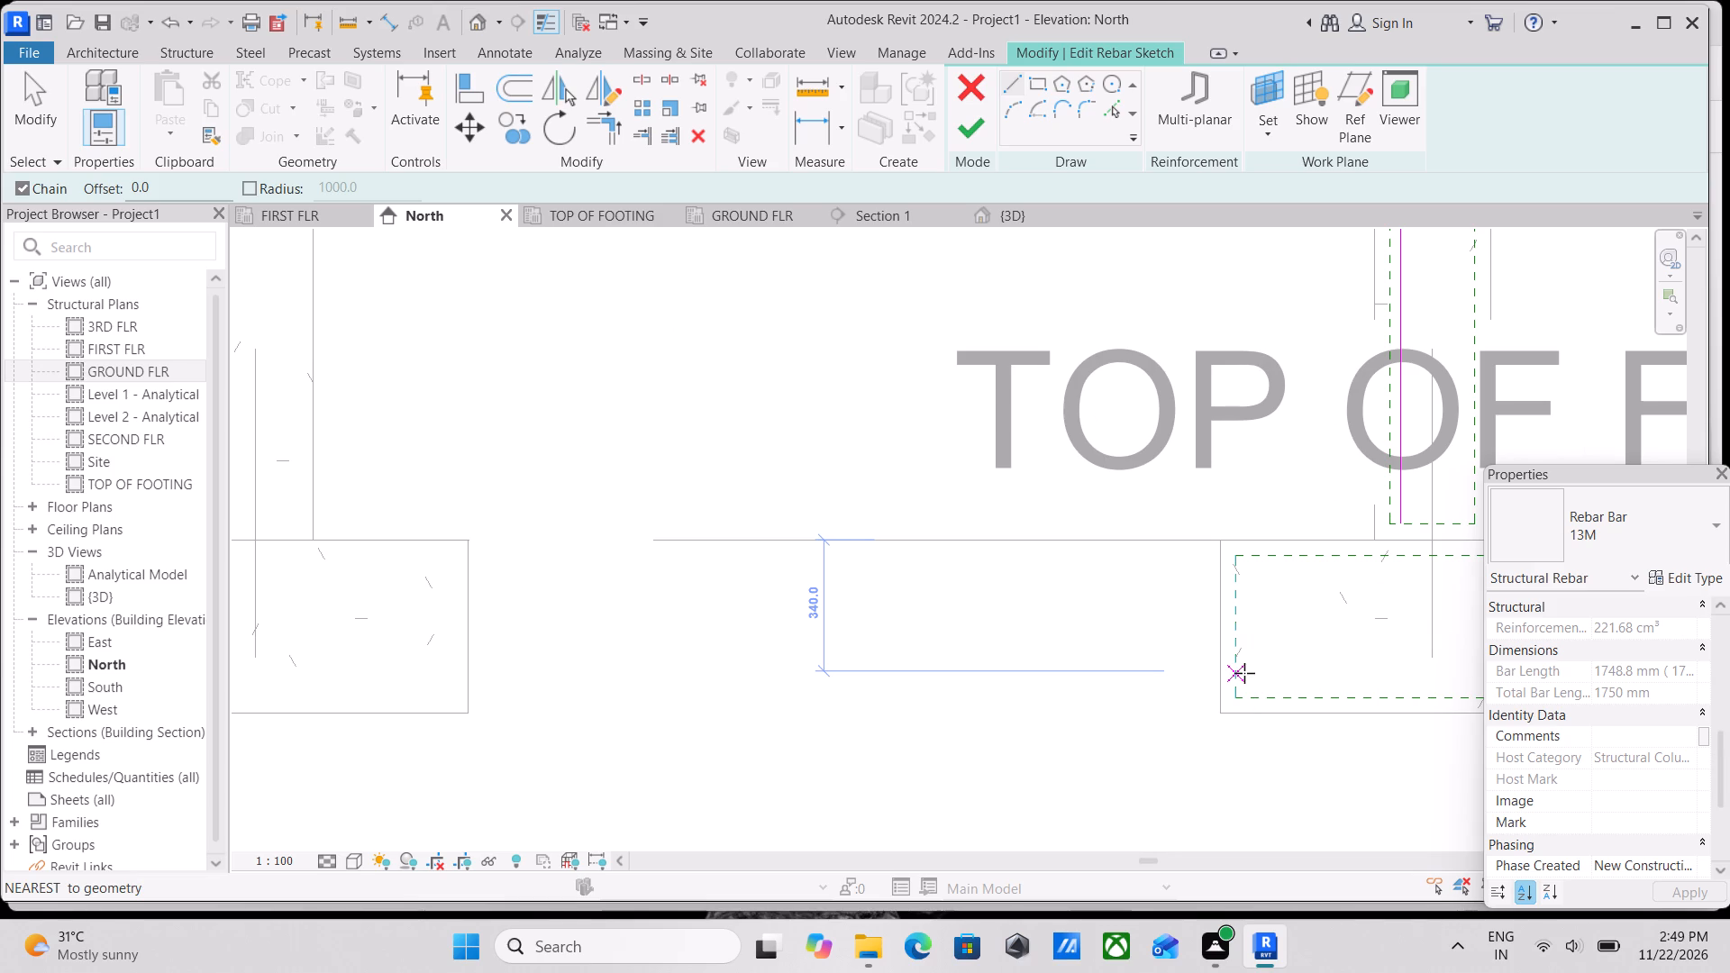
click(1244, 673)
middle_drag(1383, 668, 1302, 654)
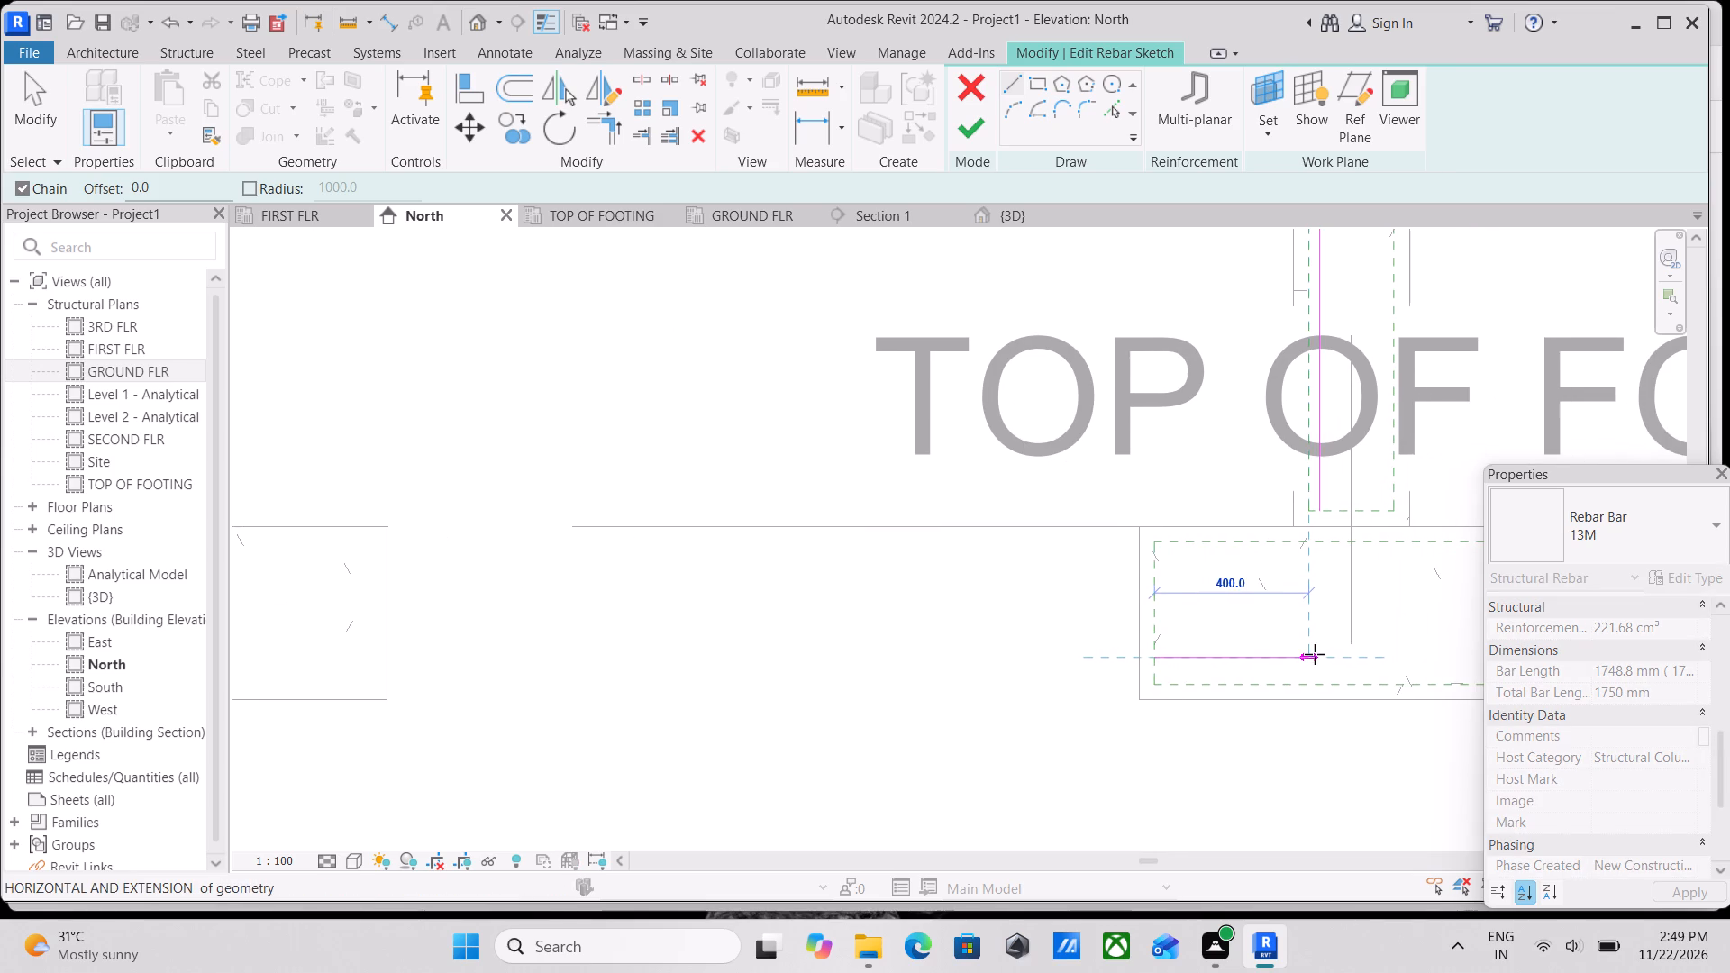
click(1320, 655)
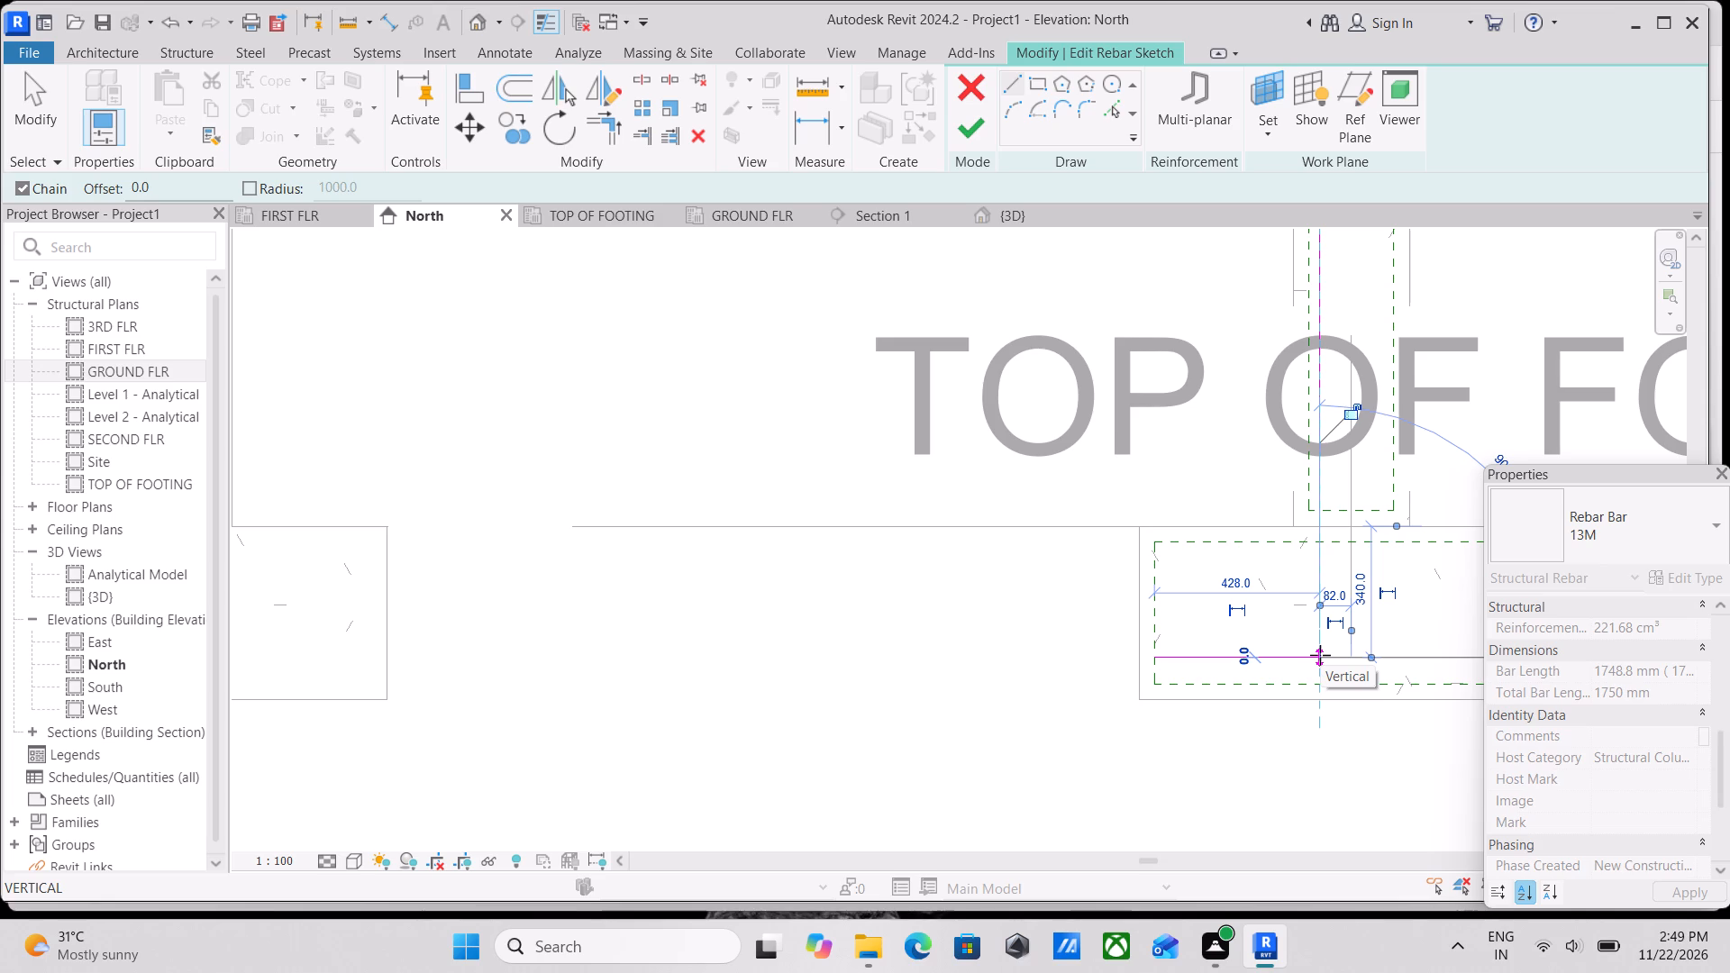
scroll(1310, 655, up, 3)
key(Escape)
scroll(1350, 602, up, 2)
key(Escape)
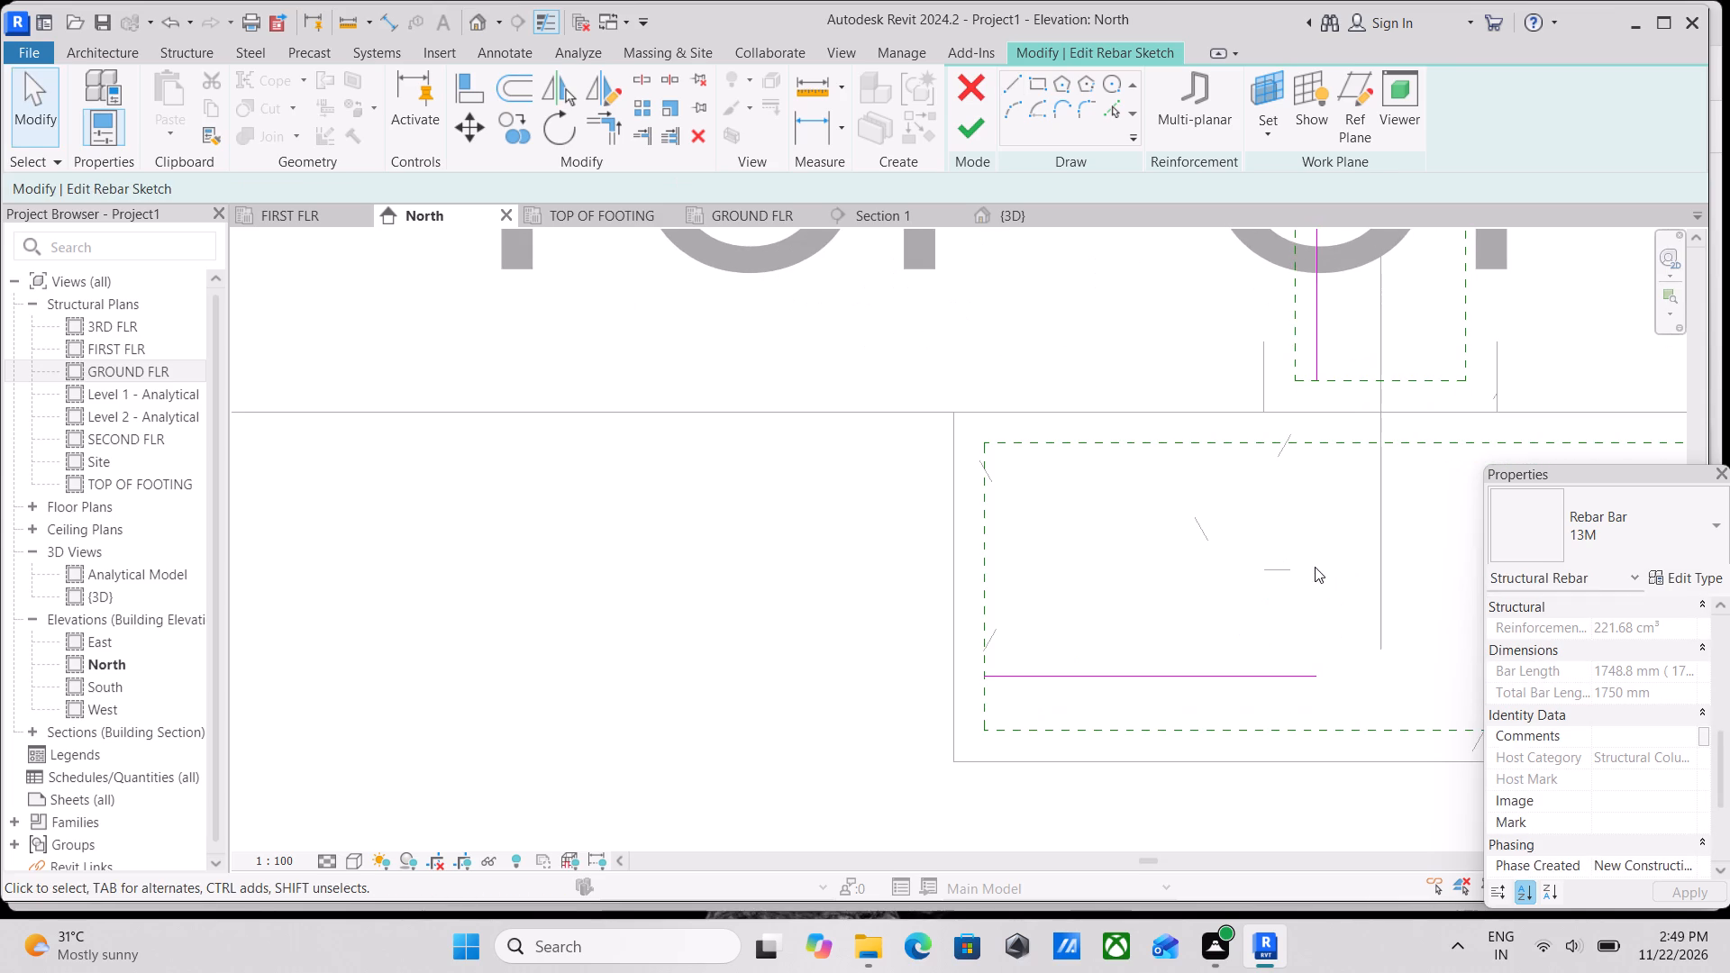
Trim/extend the vertical bar line to meet the horizontal line in an L-shaped corner, and finish the sketch.
text(TR)
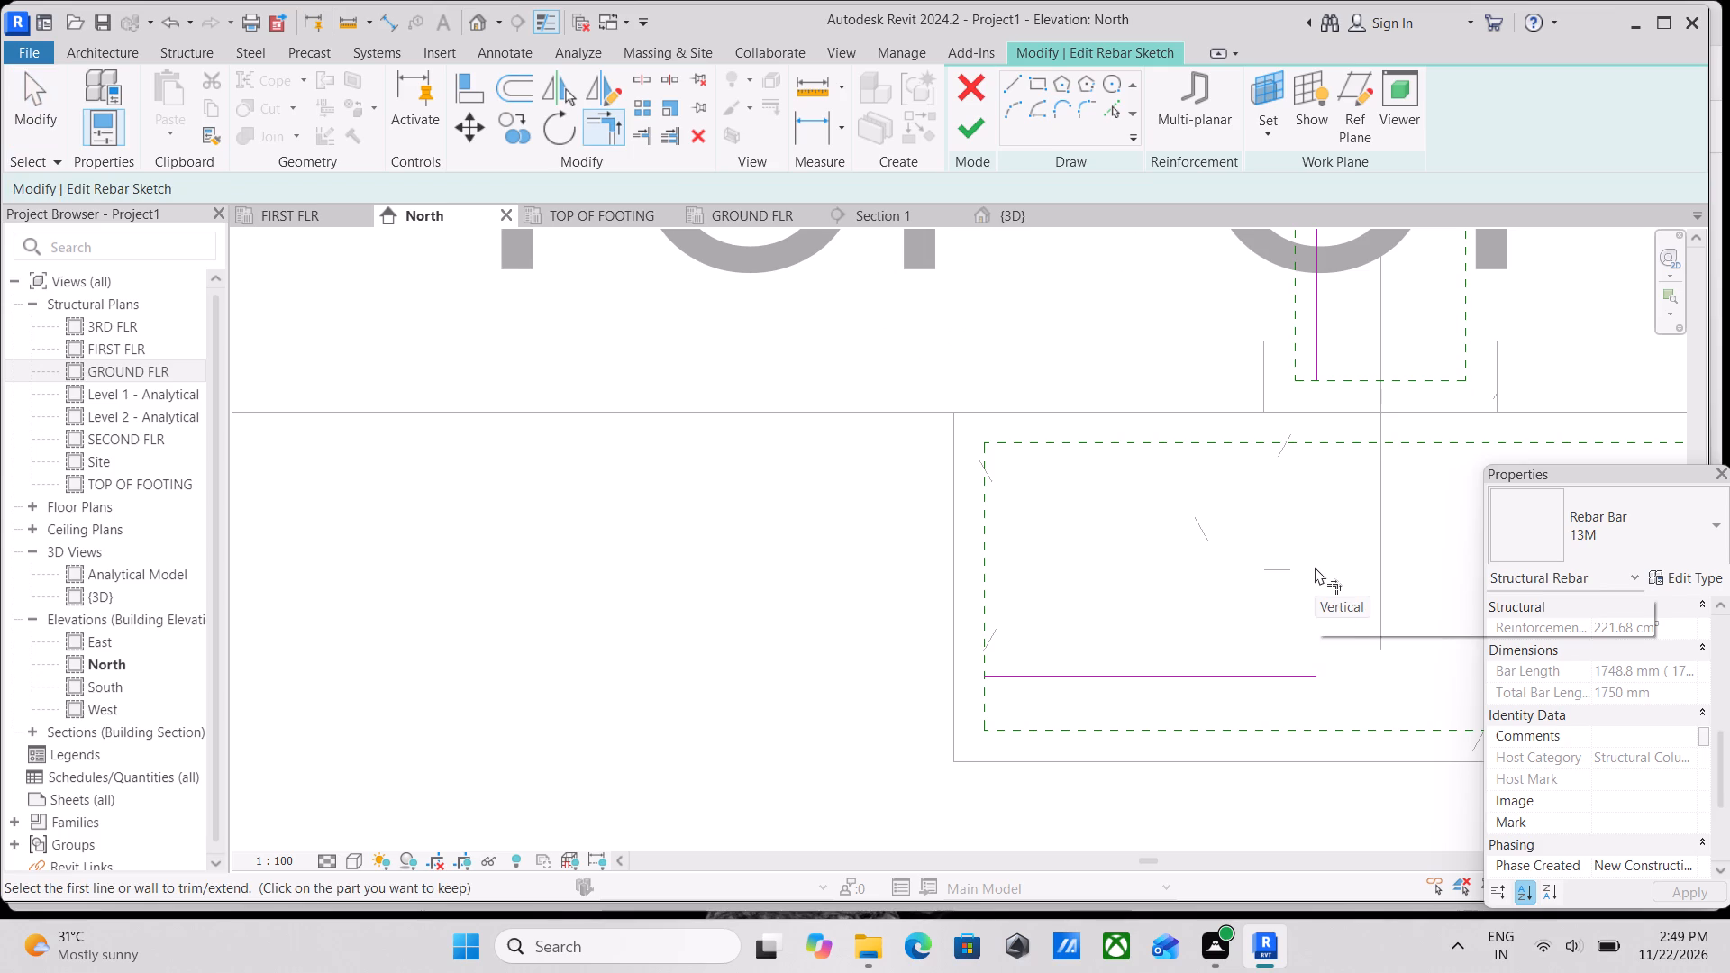
click(1316, 354)
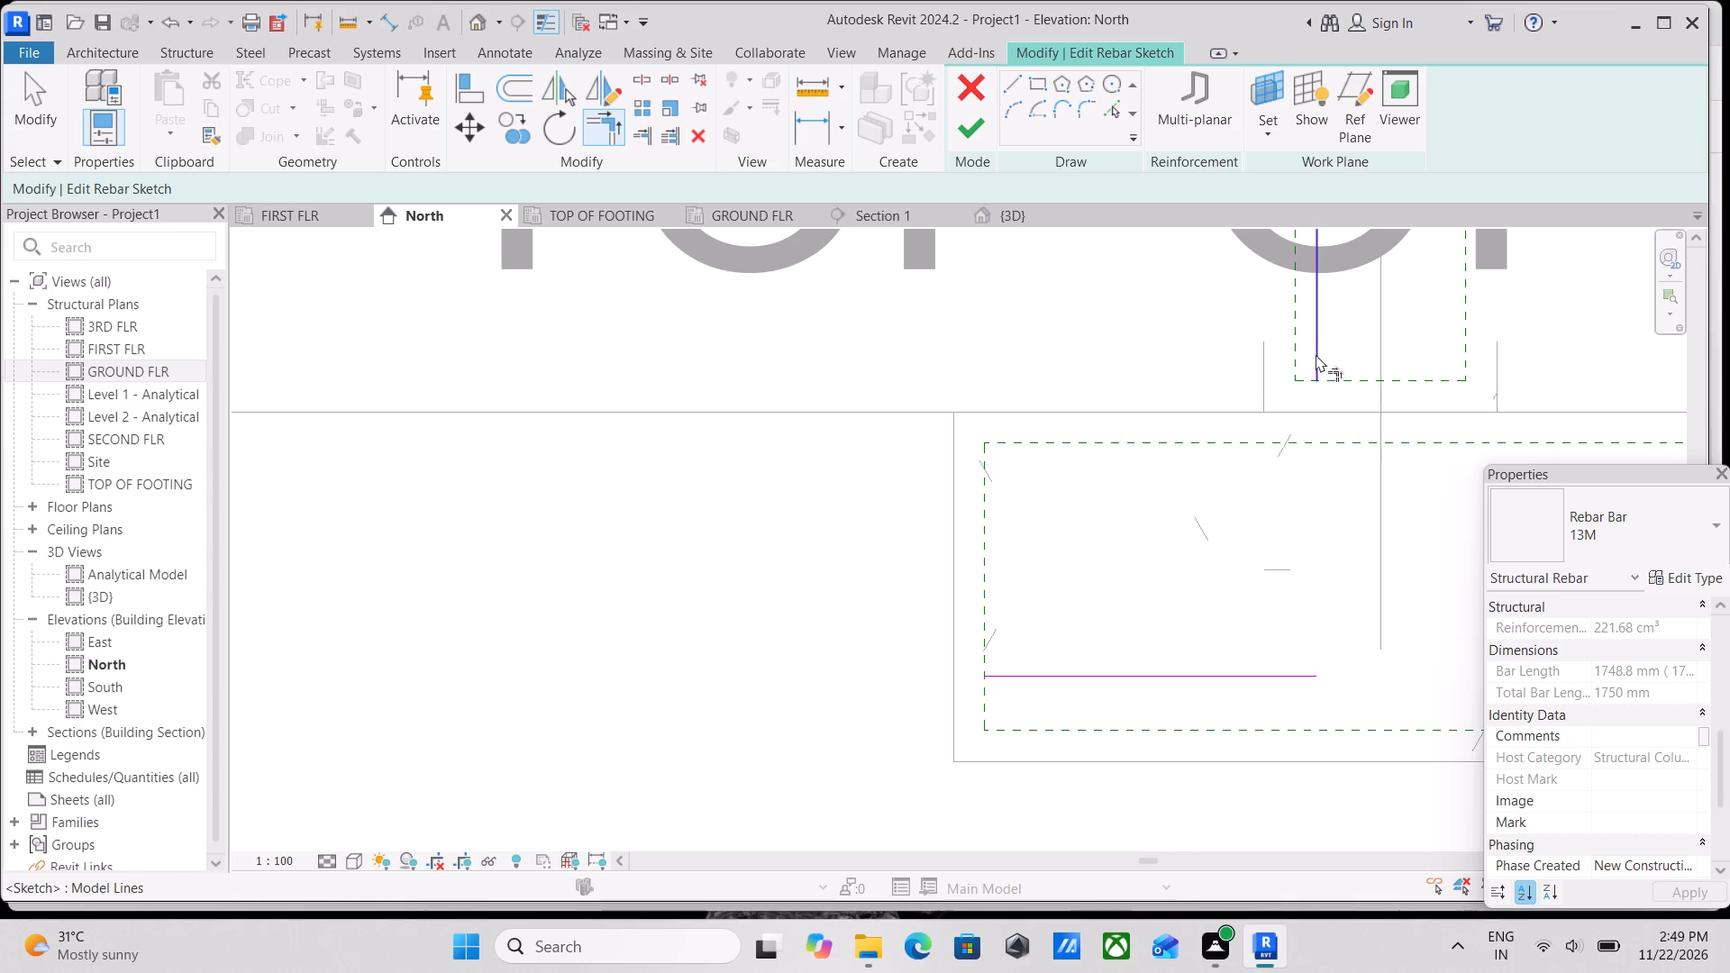
click(1288, 672)
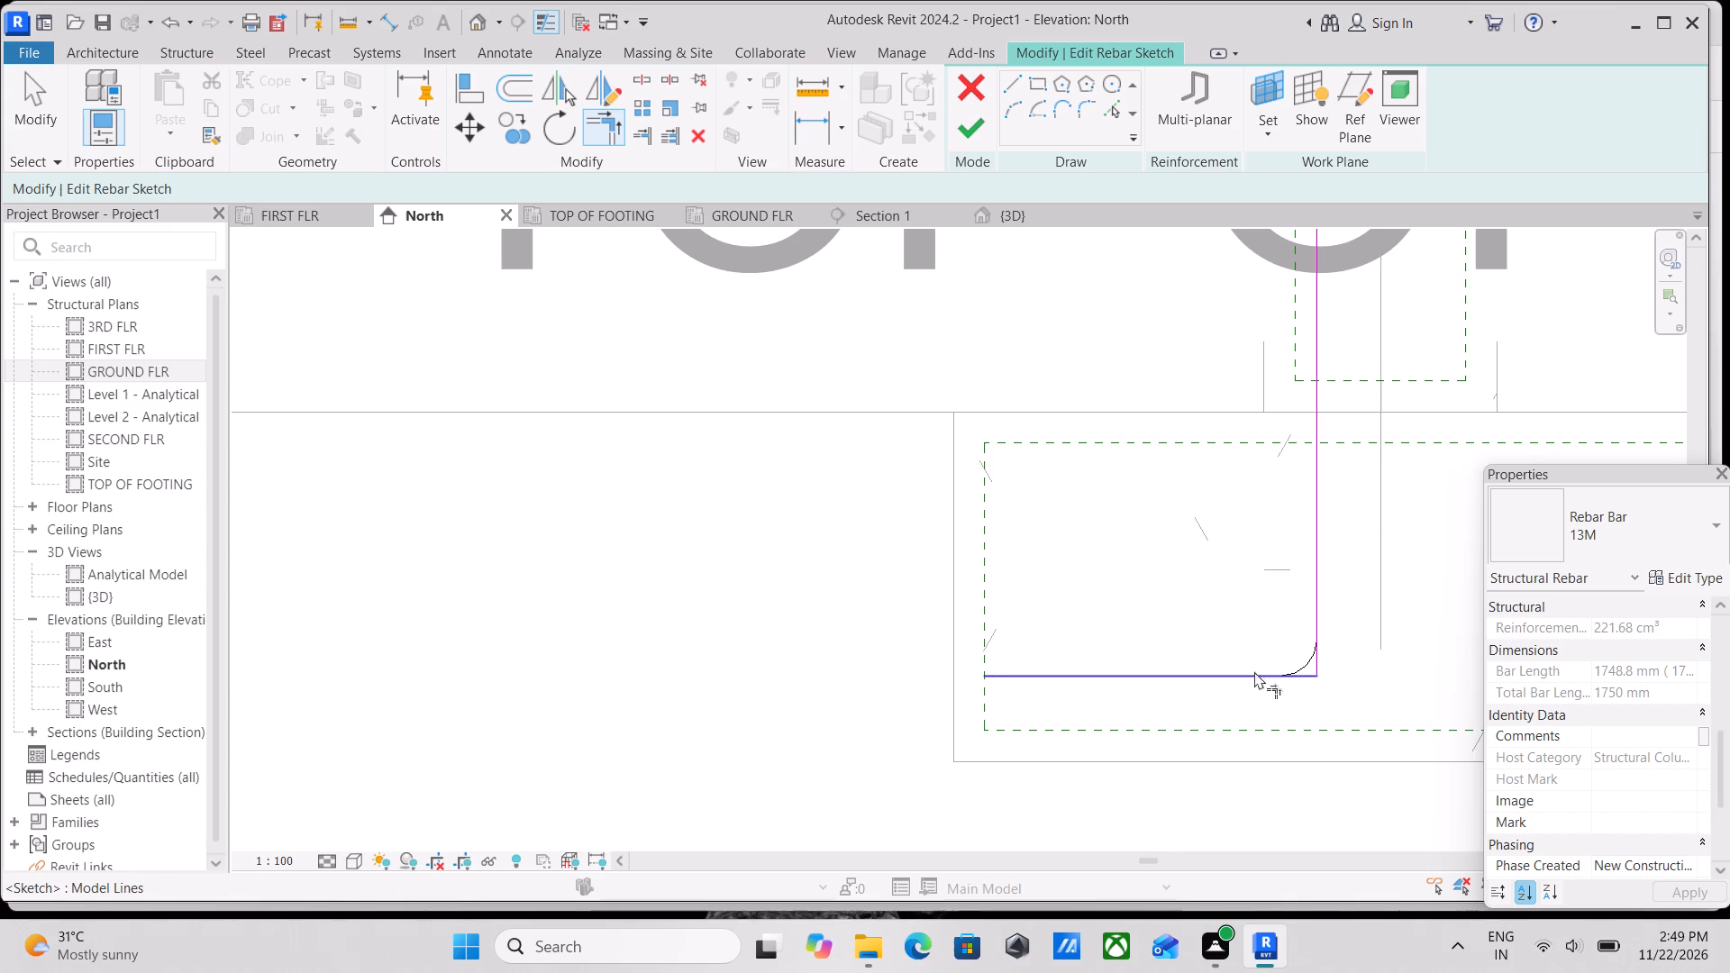
click(979, 128)
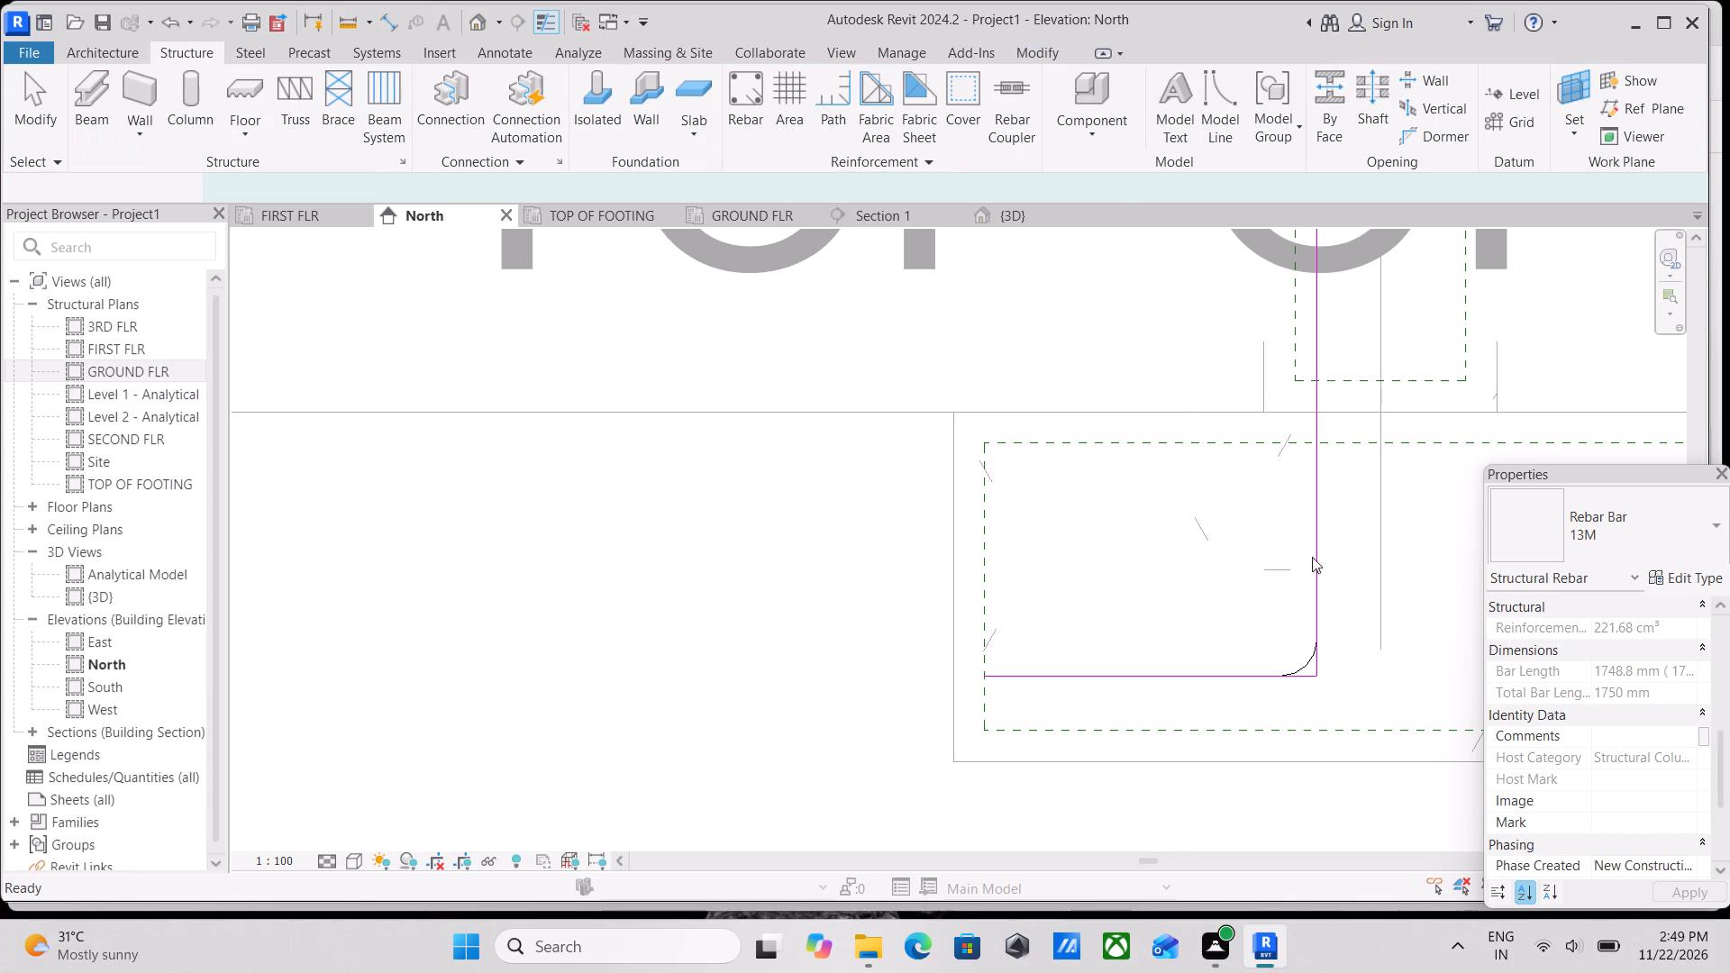
Set the North elevation's detail level to Fine.
scroll(1327, 588, up, 3)
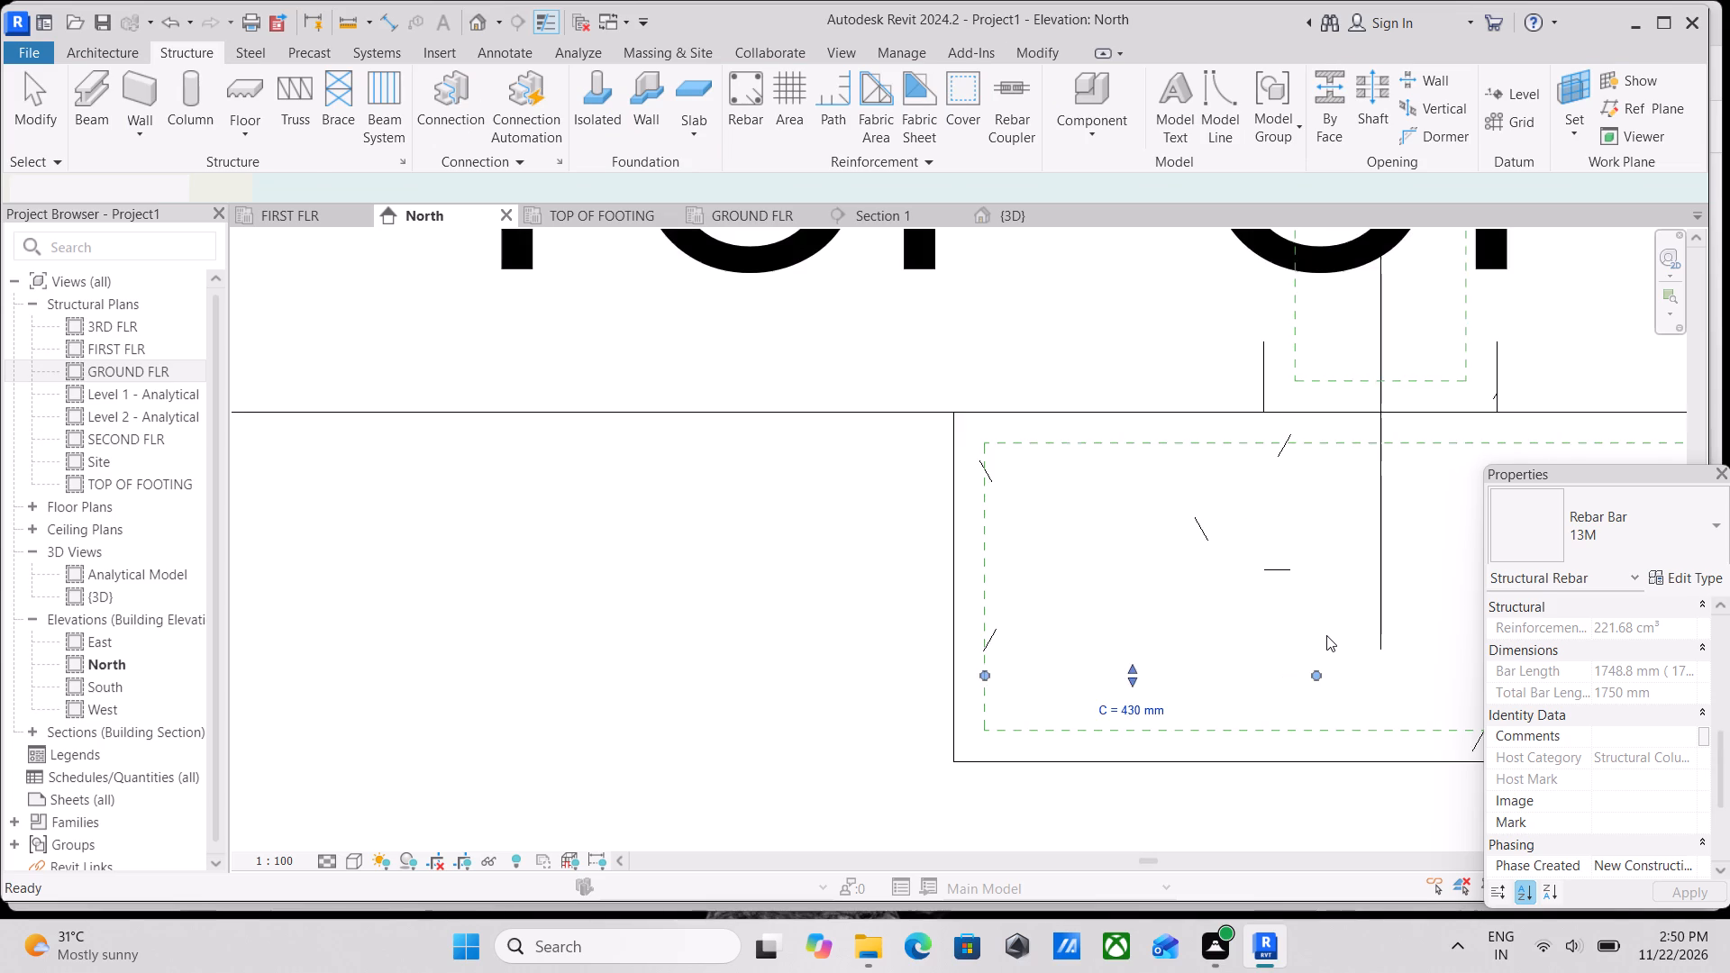
scroll(1301, 650, down, 2)
middle_drag(1286, 651, 1260, 660)
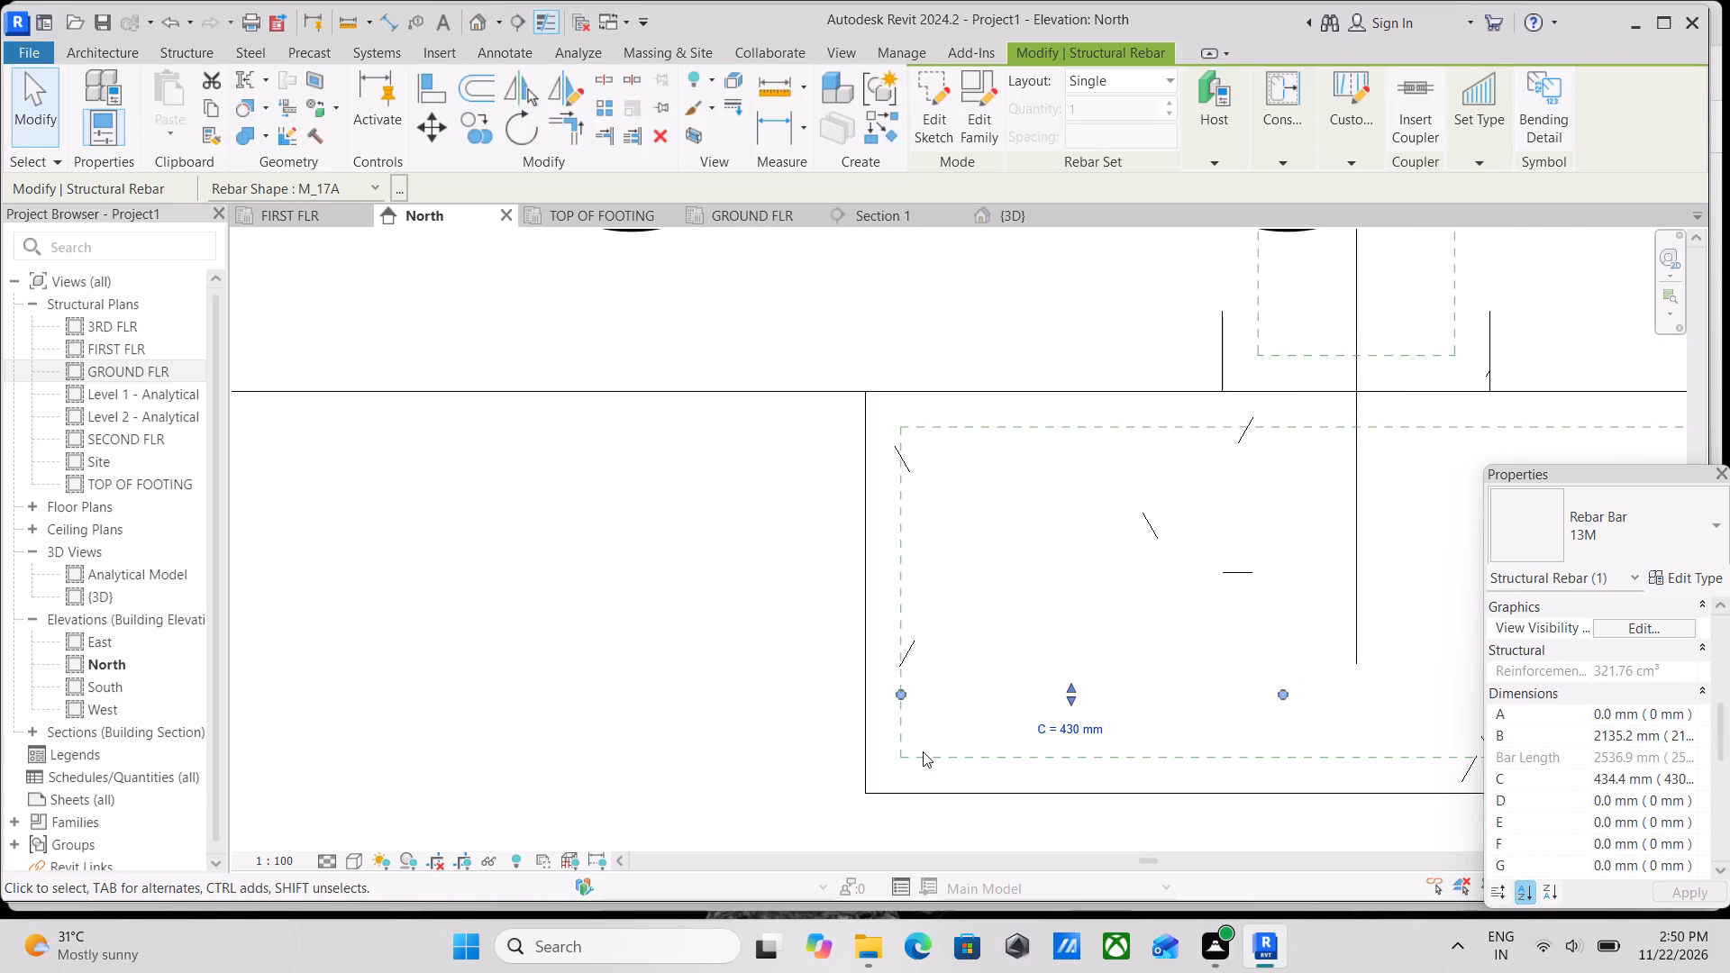
click(341, 853)
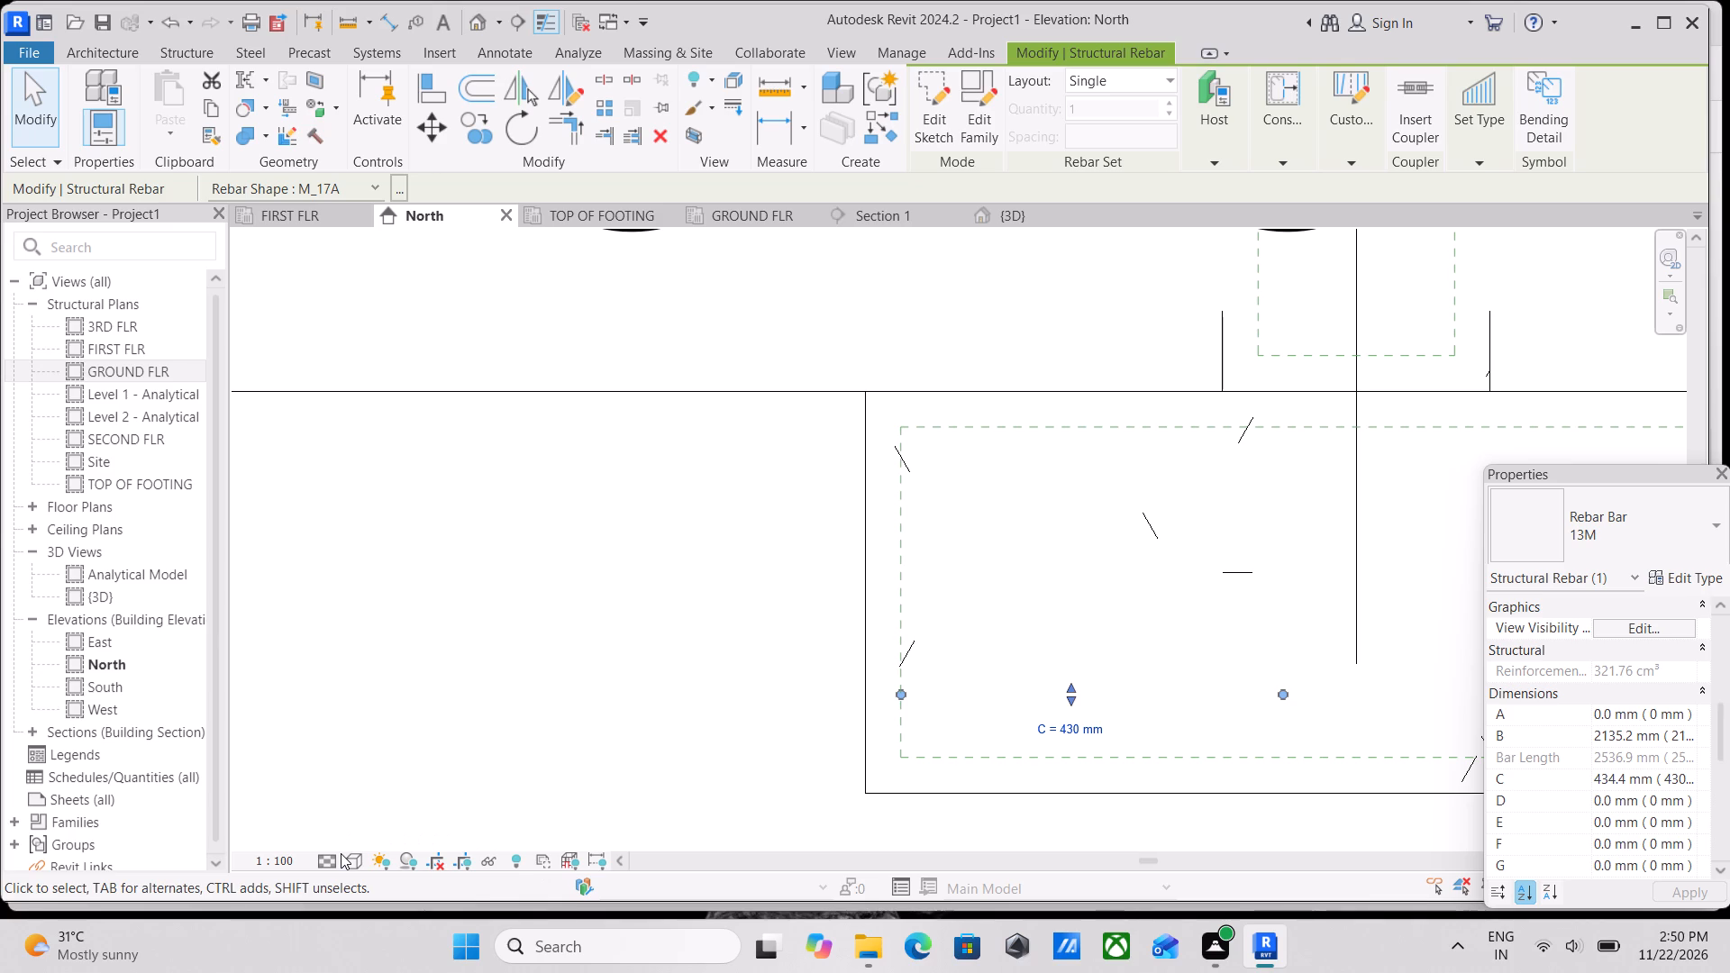
click(345, 852)
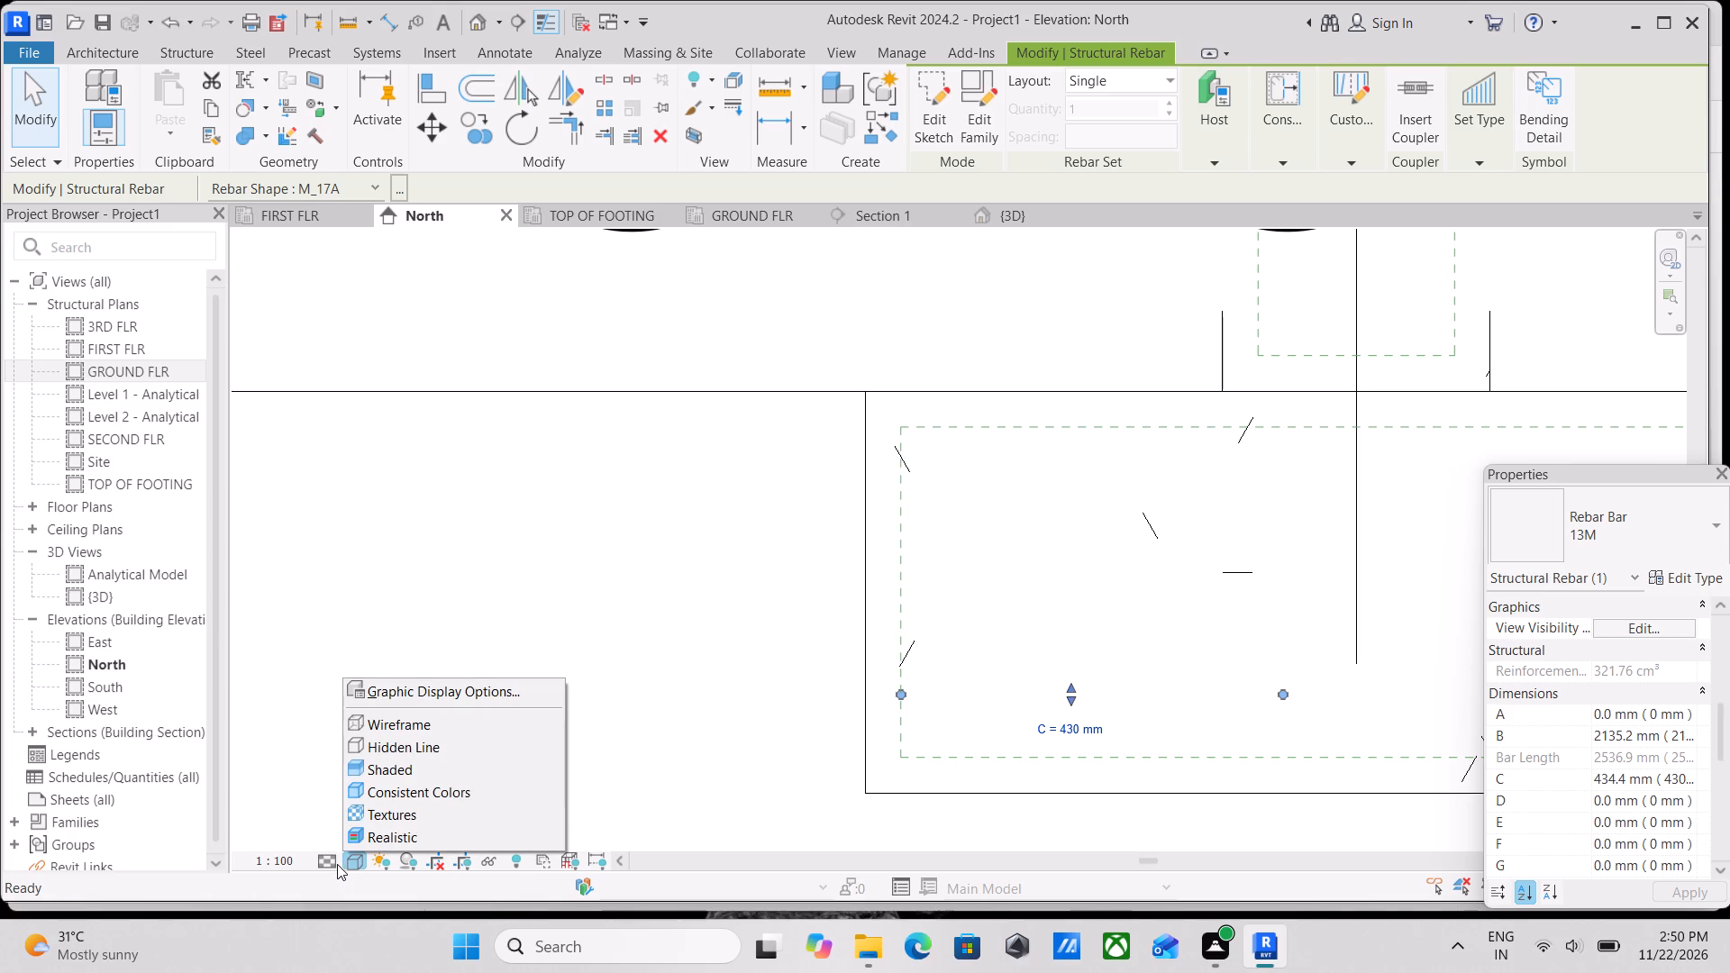
click(335, 865)
click(339, 830)
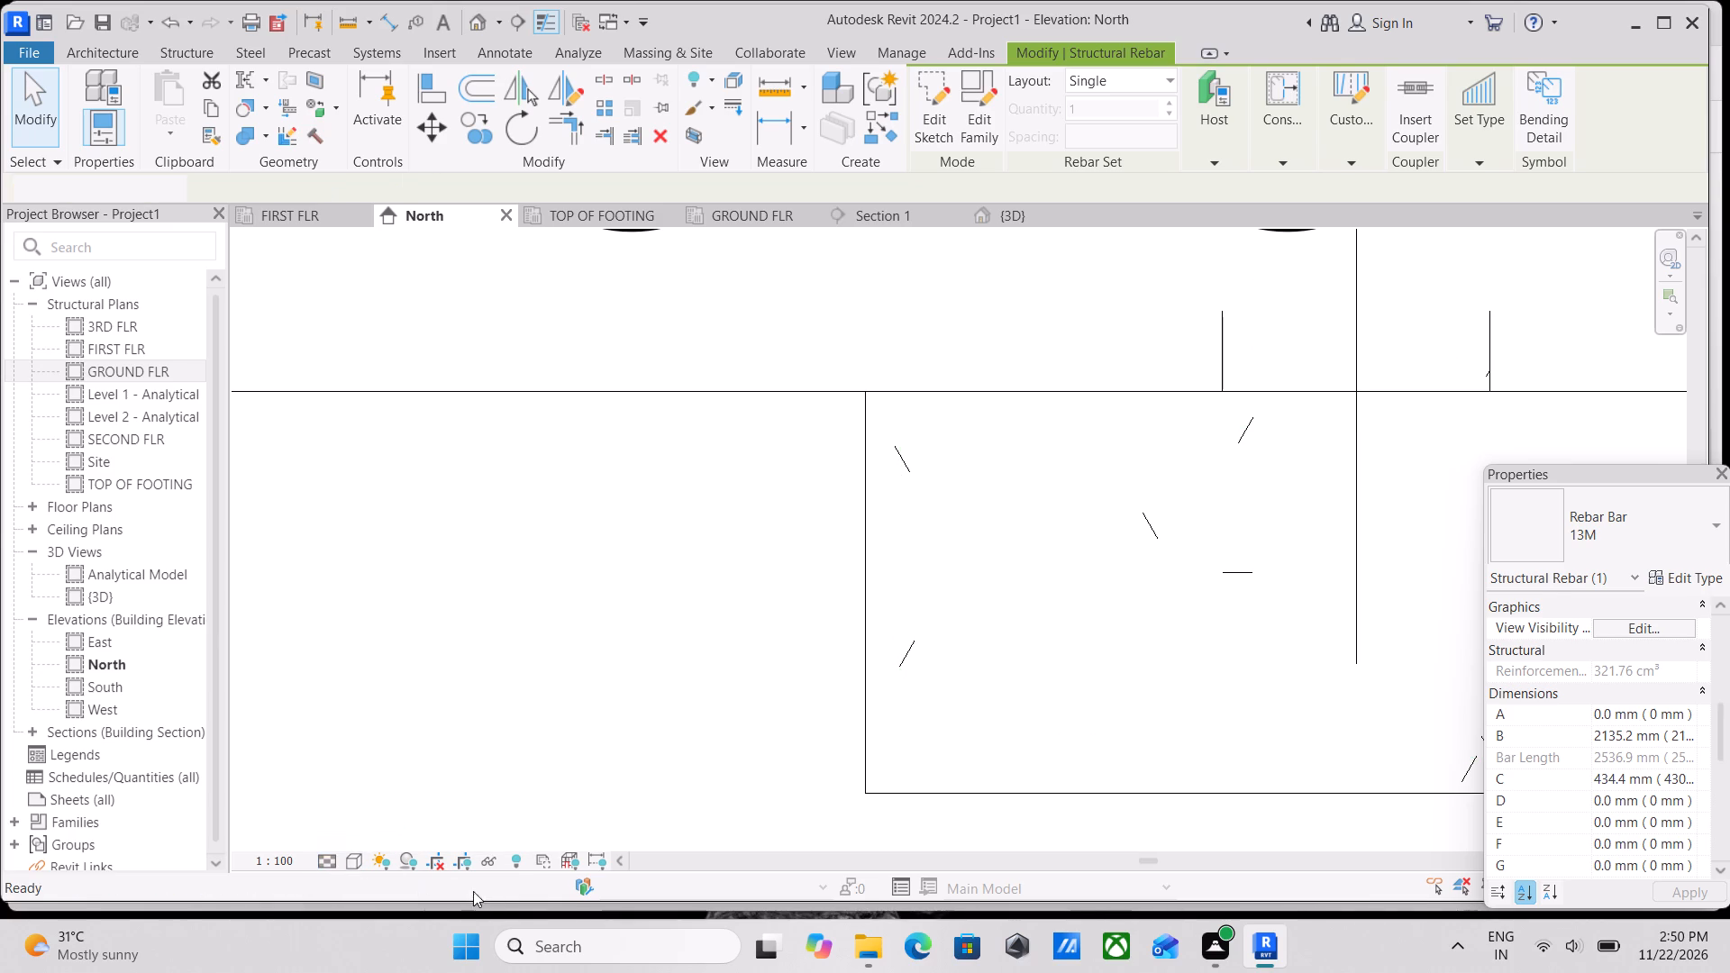
Examine the column and footing at grids A and 1 in the North elevation and the 3D view for the reshaped bar.
scroll(779, 773, down, 4)
scroll(952, 722, down, 4)
scroll(1152, 666, down, 2)
middle_drag(1152, 666, 1149, 687)
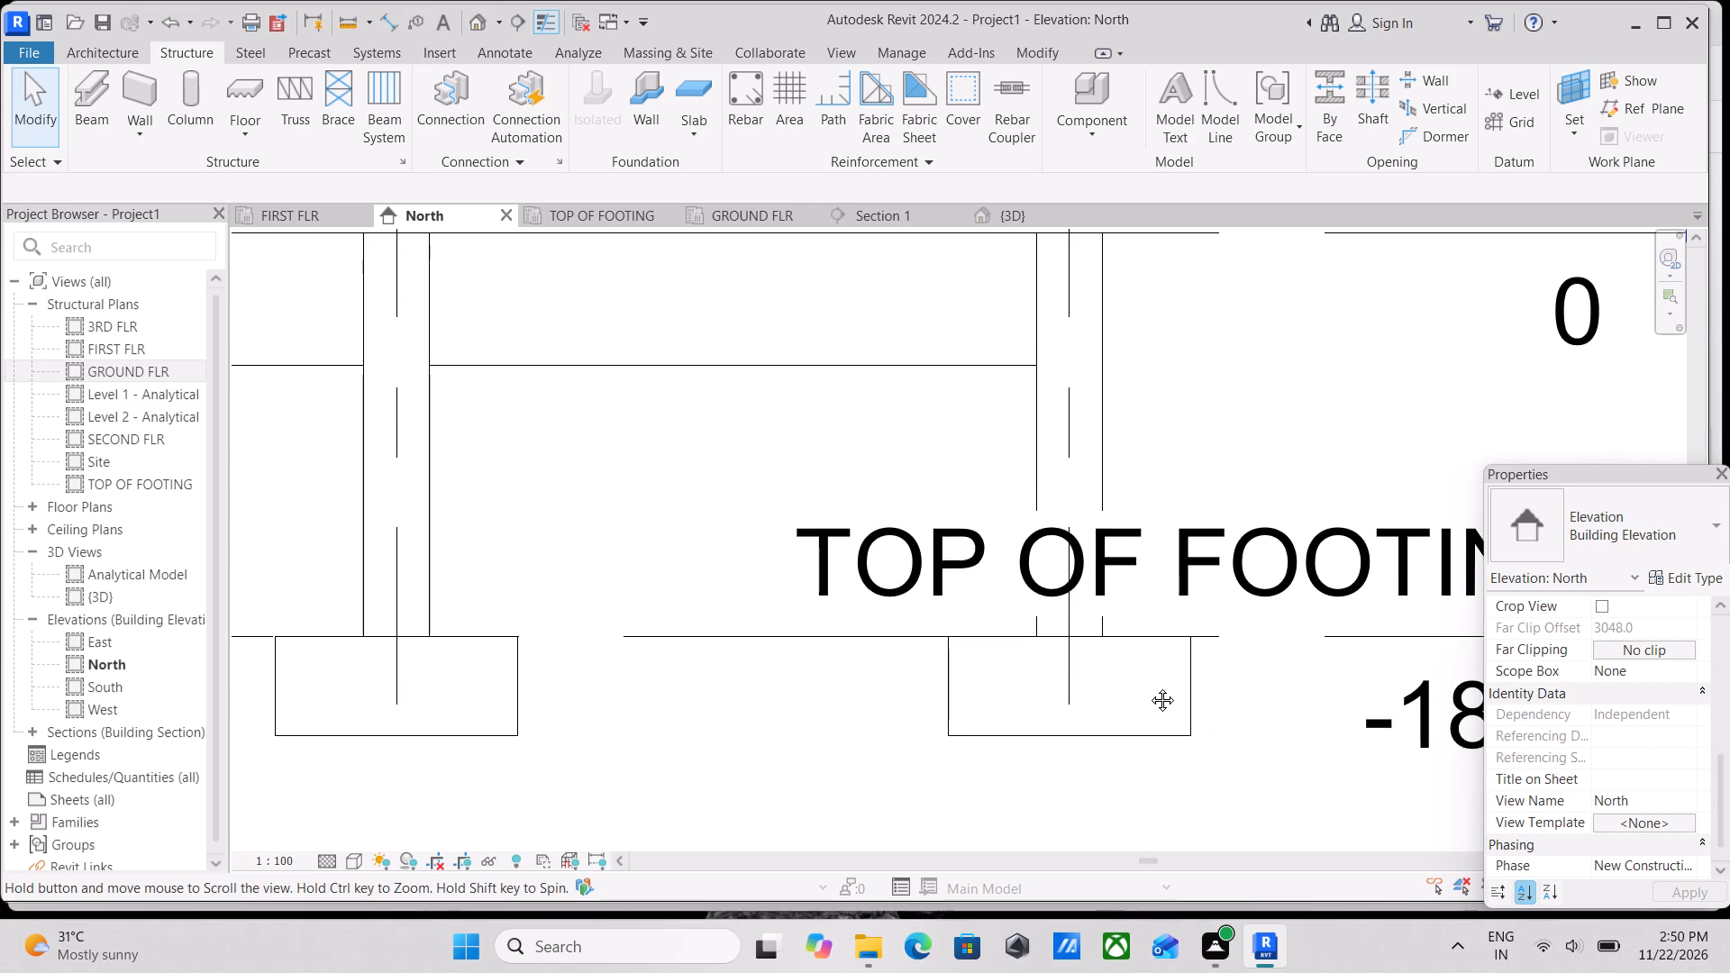
middle_drag(1149, 687, 1151, 687)
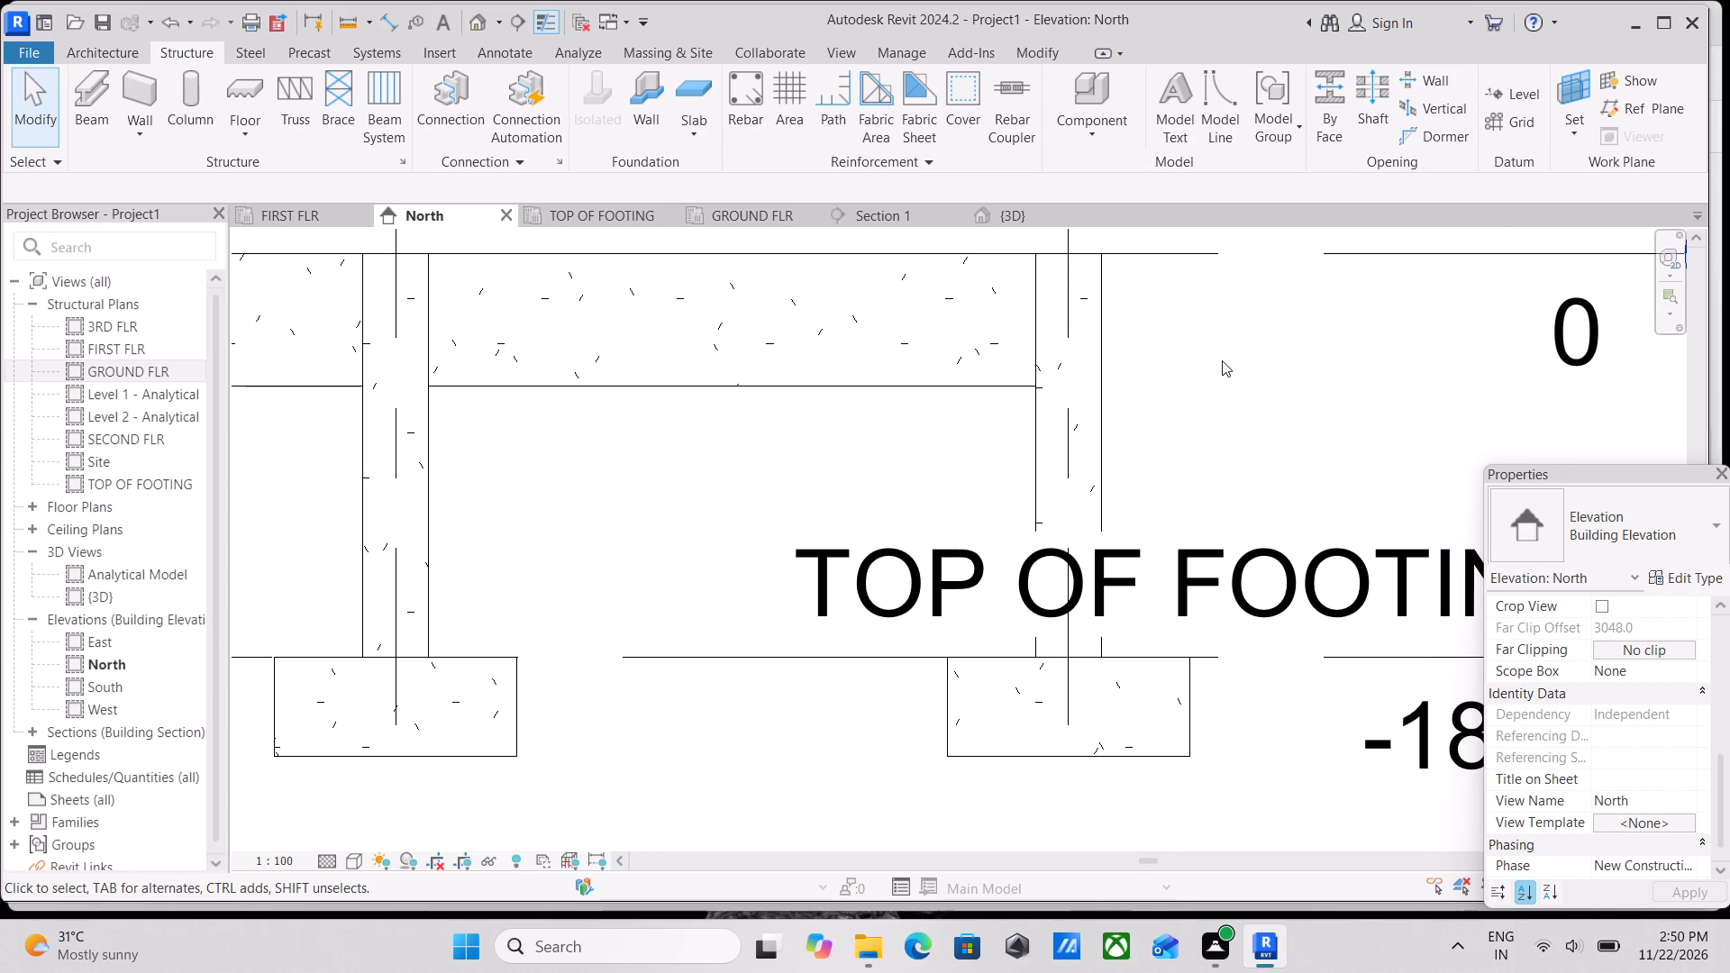
scroll(1222, 365, up, 3)
middle_drag(1066, 333, 1124, 420)
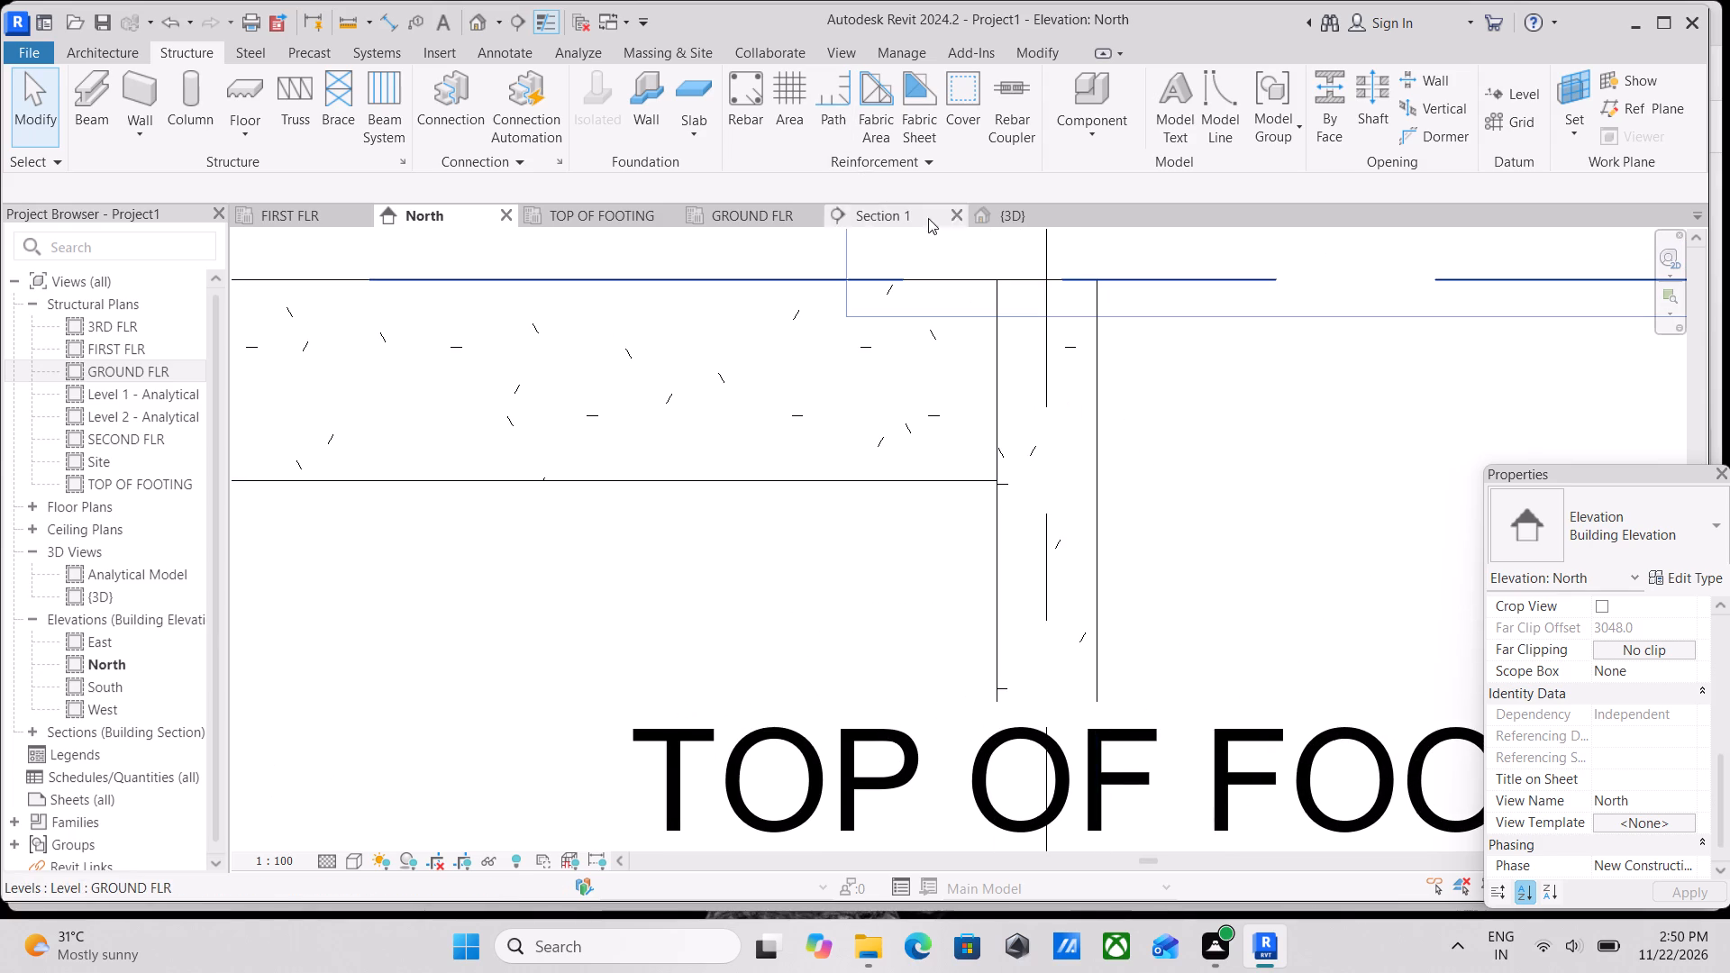
click(989, 207)
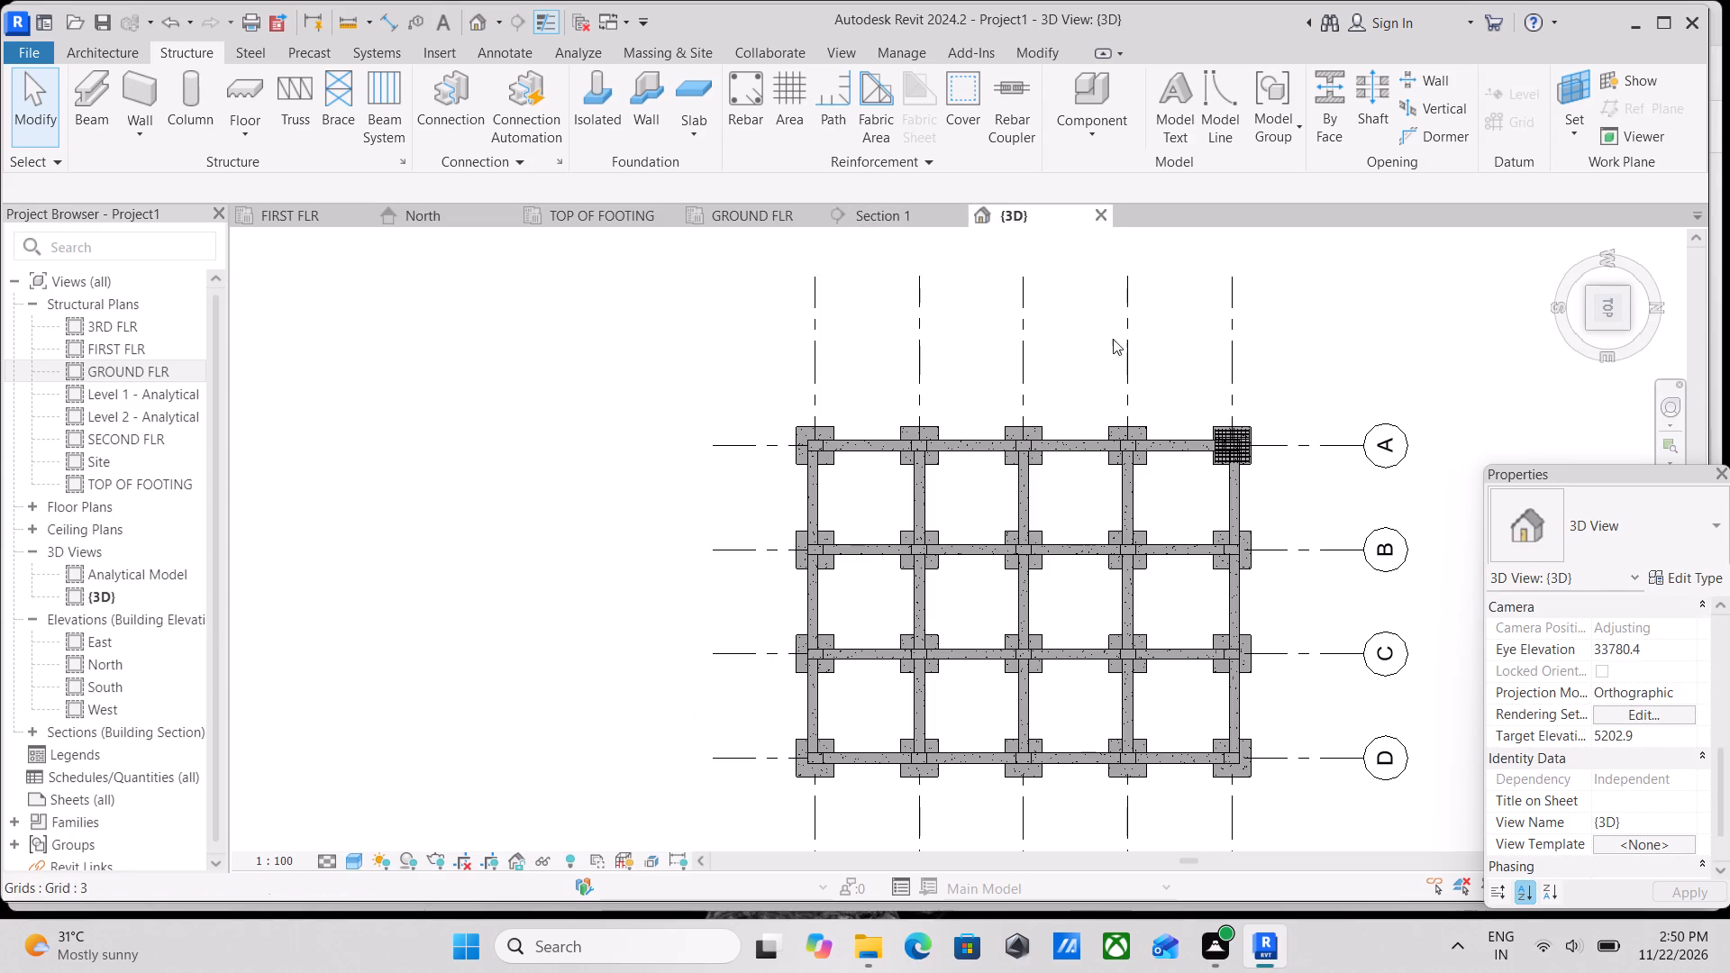
scroll(1169, 460, up, 3)
scroll(1390, 477, up, 7)
scroll(1167, 378, up, 2)
middle_drag(1149, 377, 1169, 429)
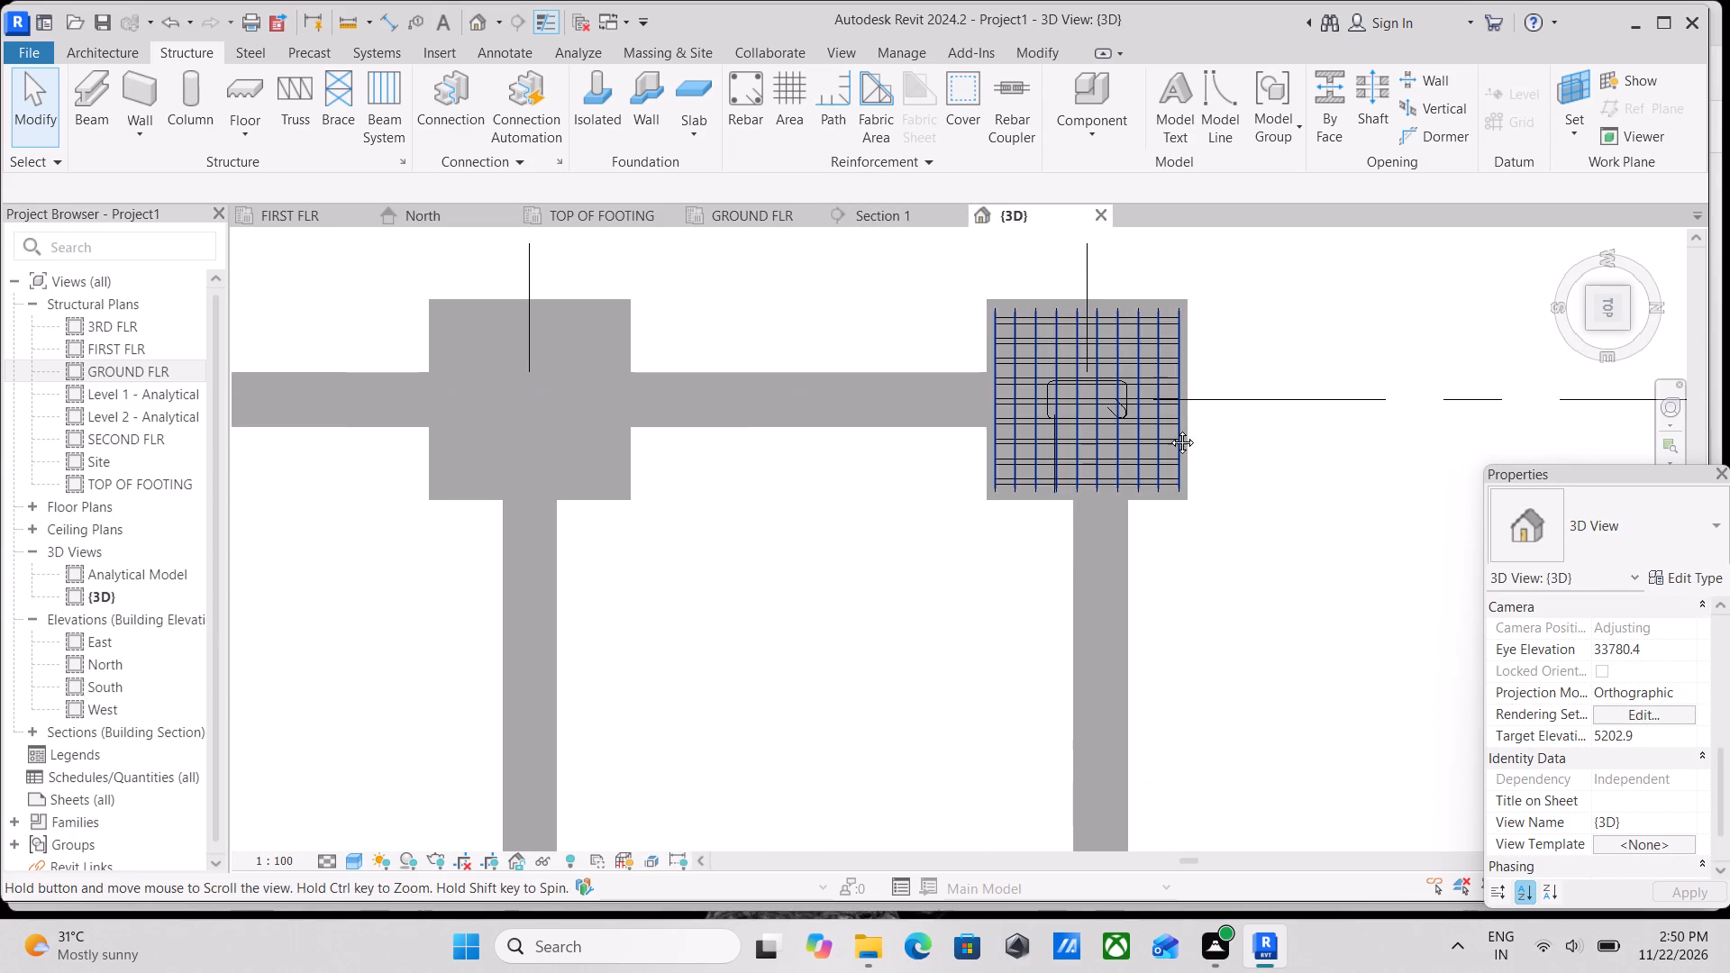
middle_drag(1169, 429, 1182, 481)
scroll(1152, 509, up, 12)
middle_drag(1107, 450, 1122, 546)
scroll(1122, 546, down, 3)
Review the view visibility states of the bent vertical bar in Section 1.
click(887, 213)
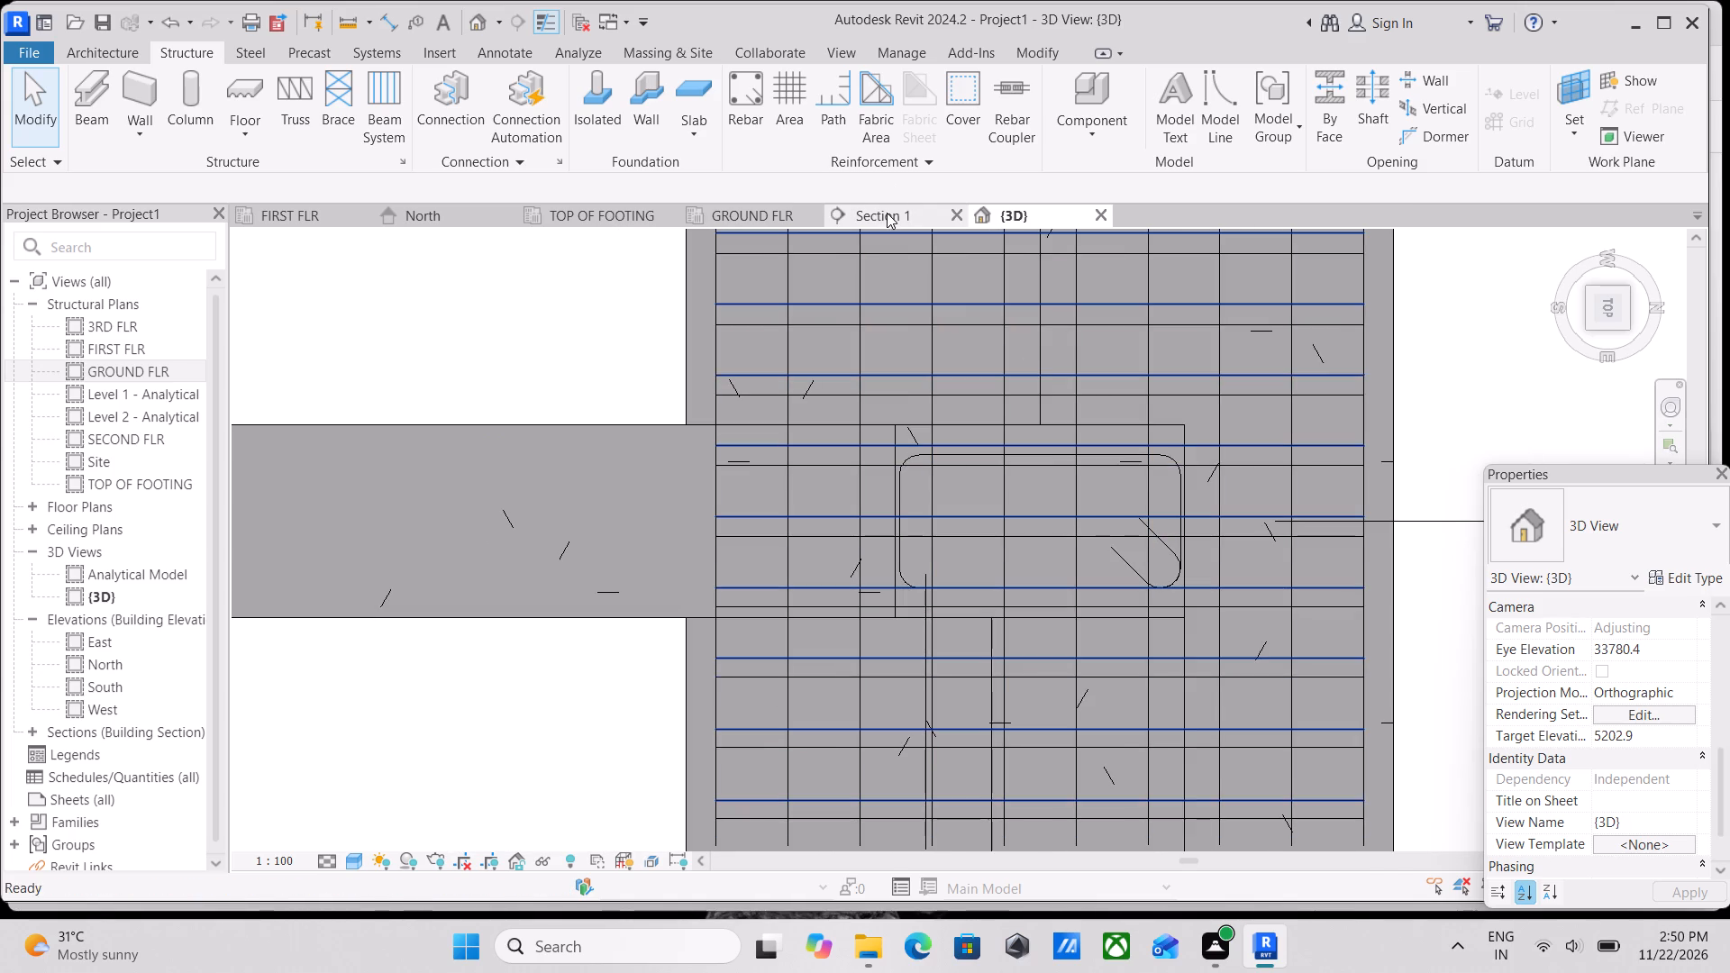
click(1162, 572)
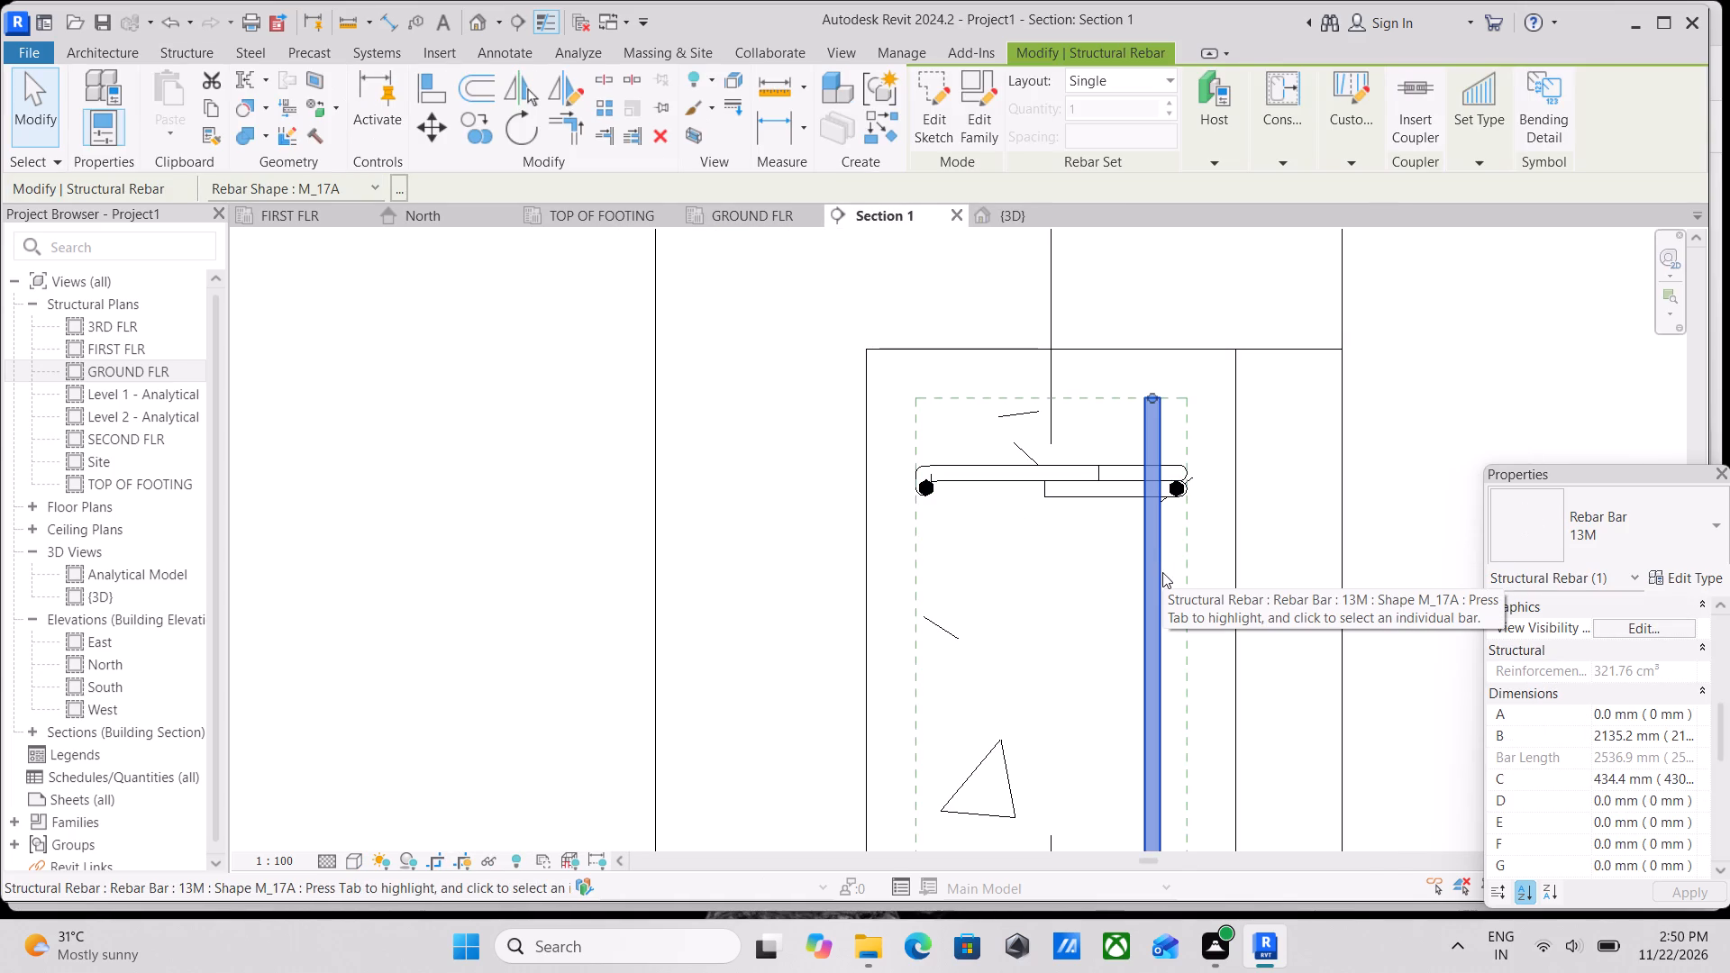
scroll(1162, 572, down, 3)
scroll(1725, 849, down, 2)
scroll(1613, 768, up, 3)
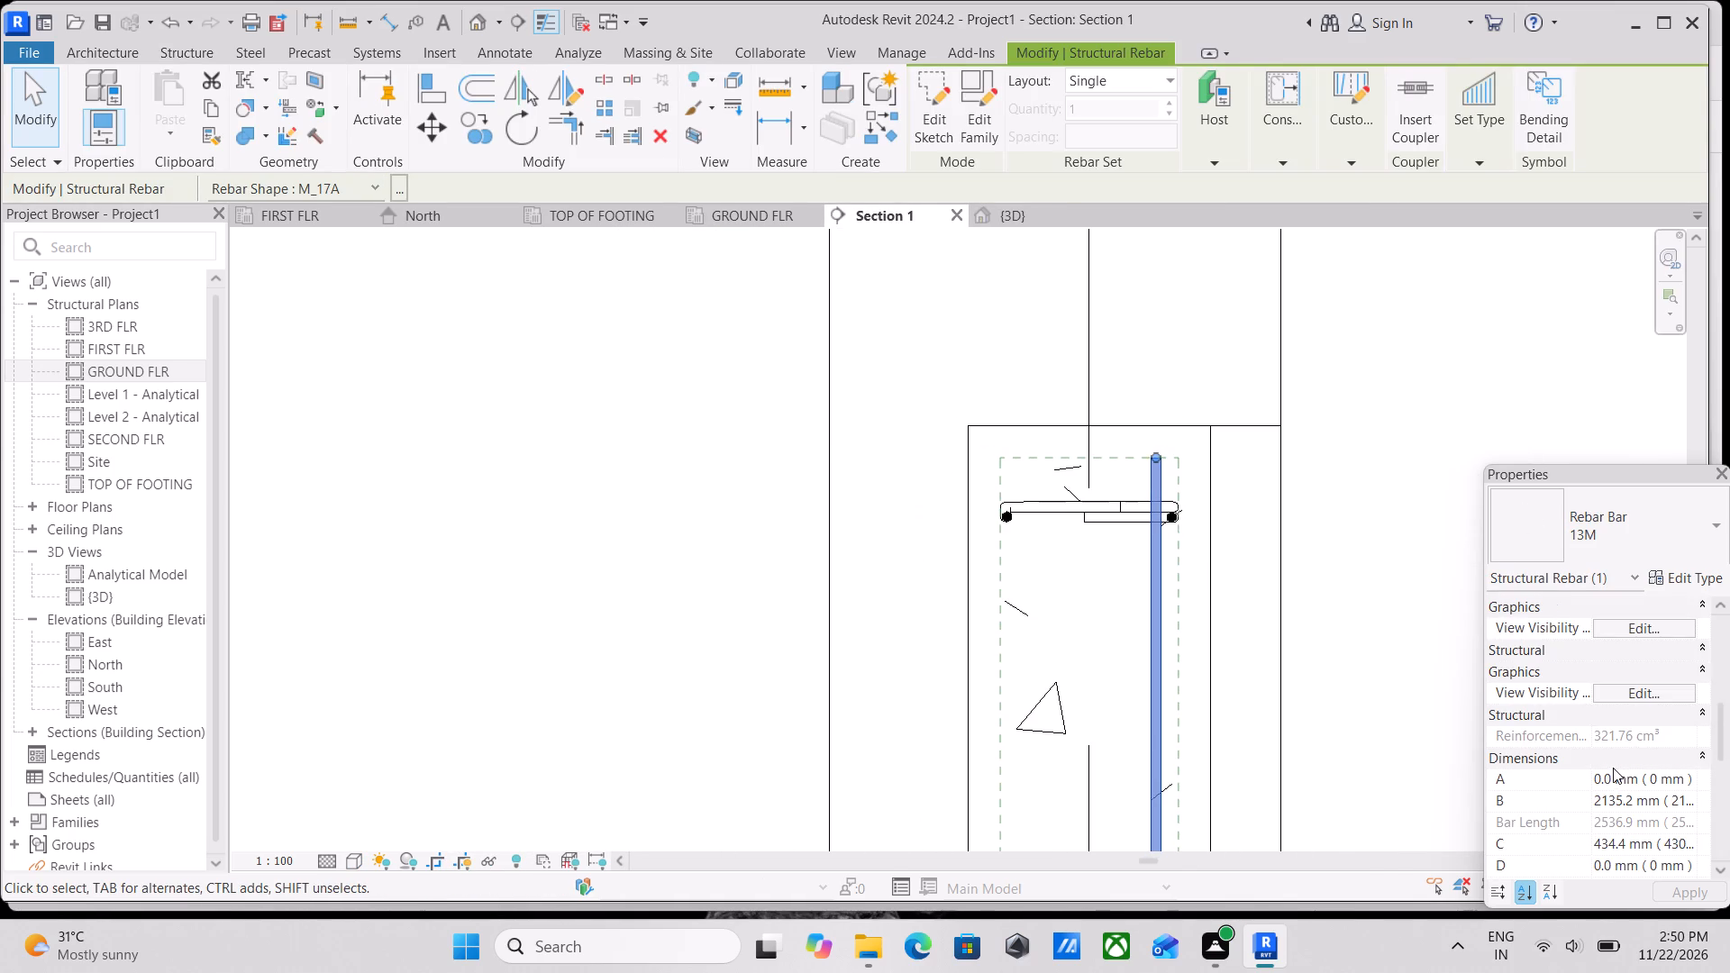
click(1644, 690)
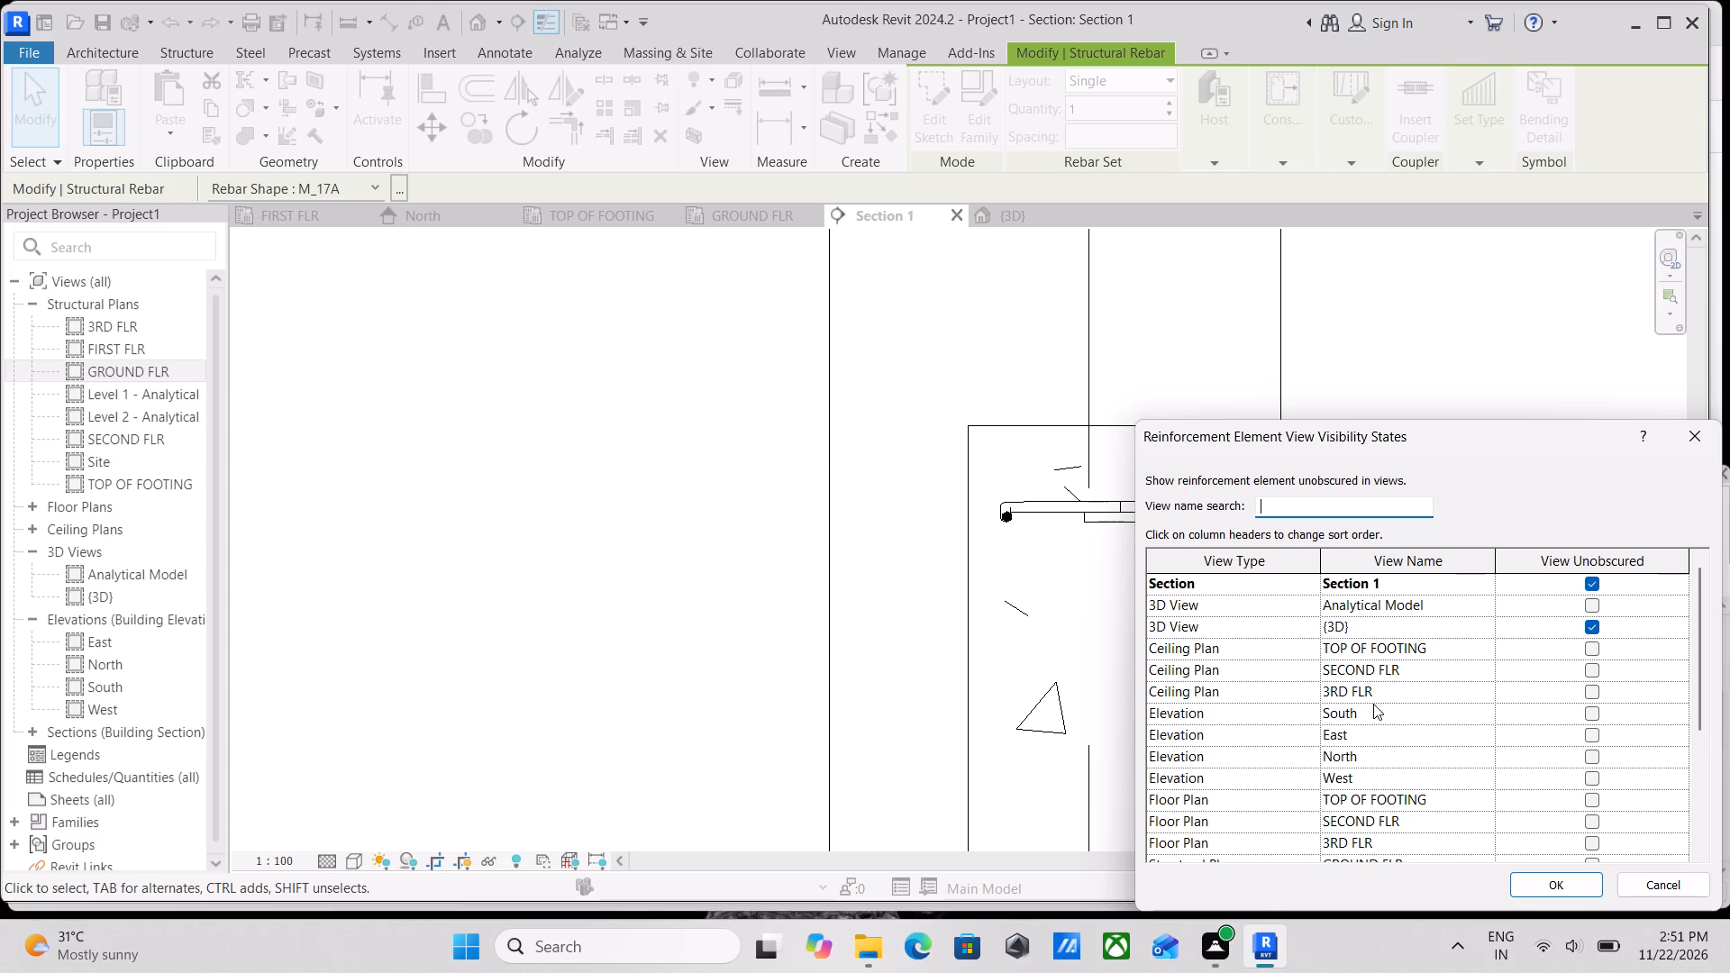
click(1562, 879)
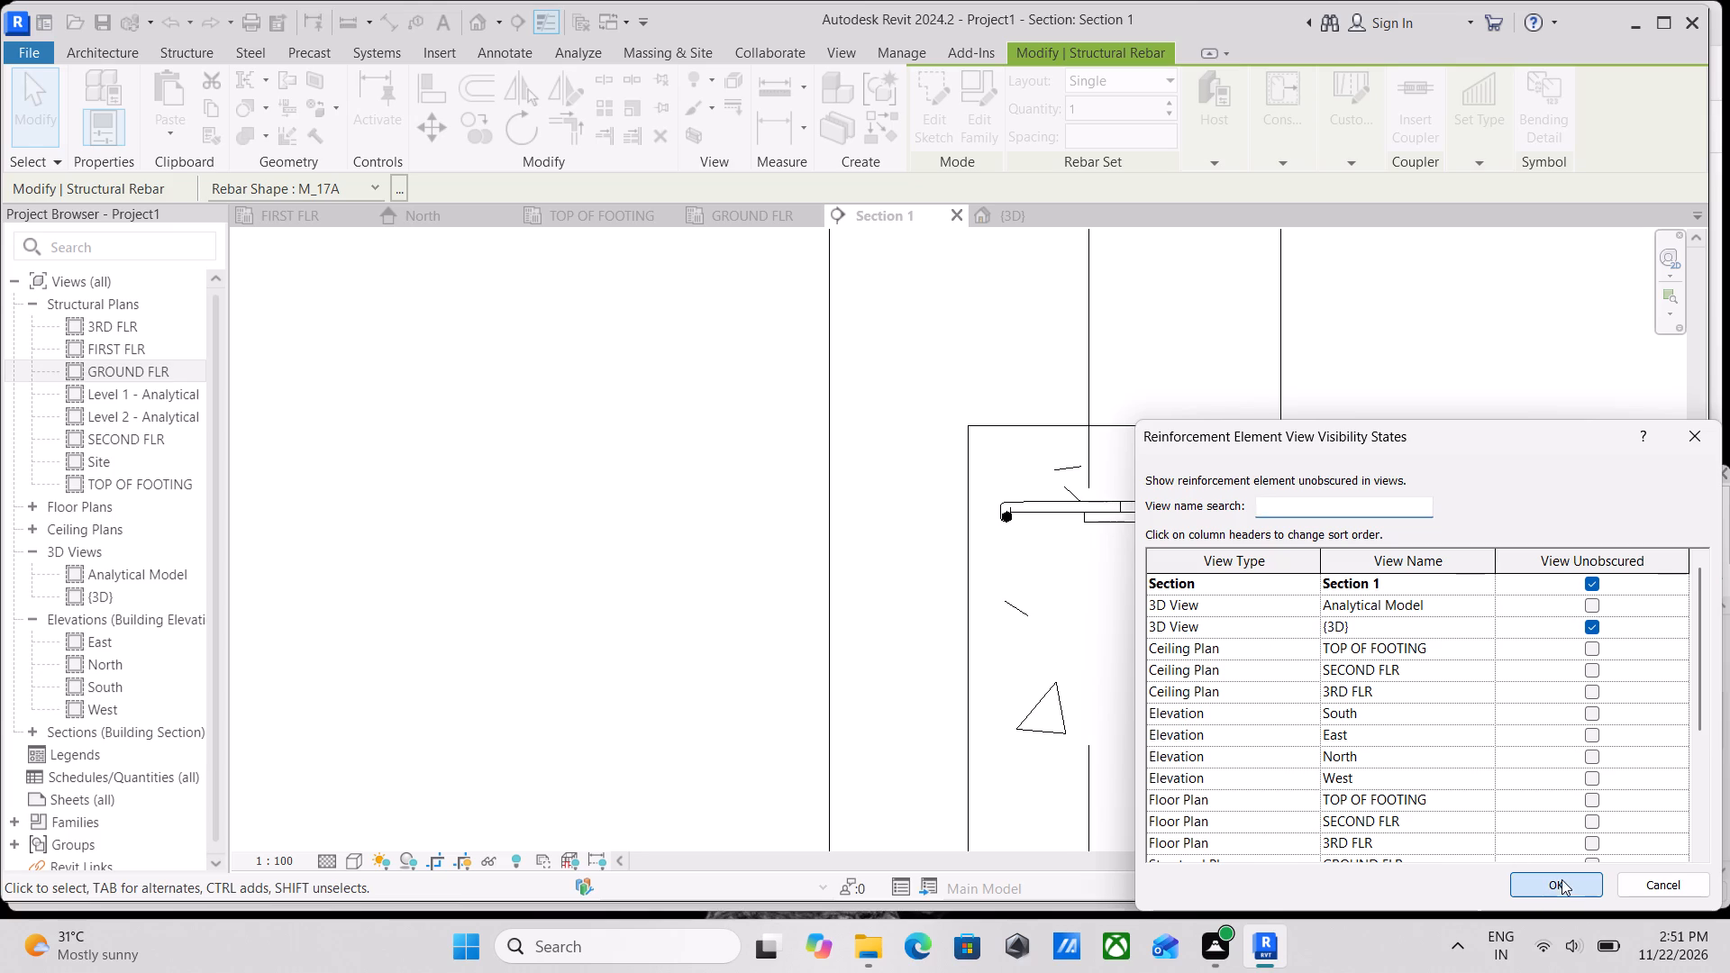
Examine the bent vertical bar in Section 1 from the column top down to its bend in the footing.
scroll(1295, 544, down, 2)
middle_drag(1290, 532, 1301, 314)
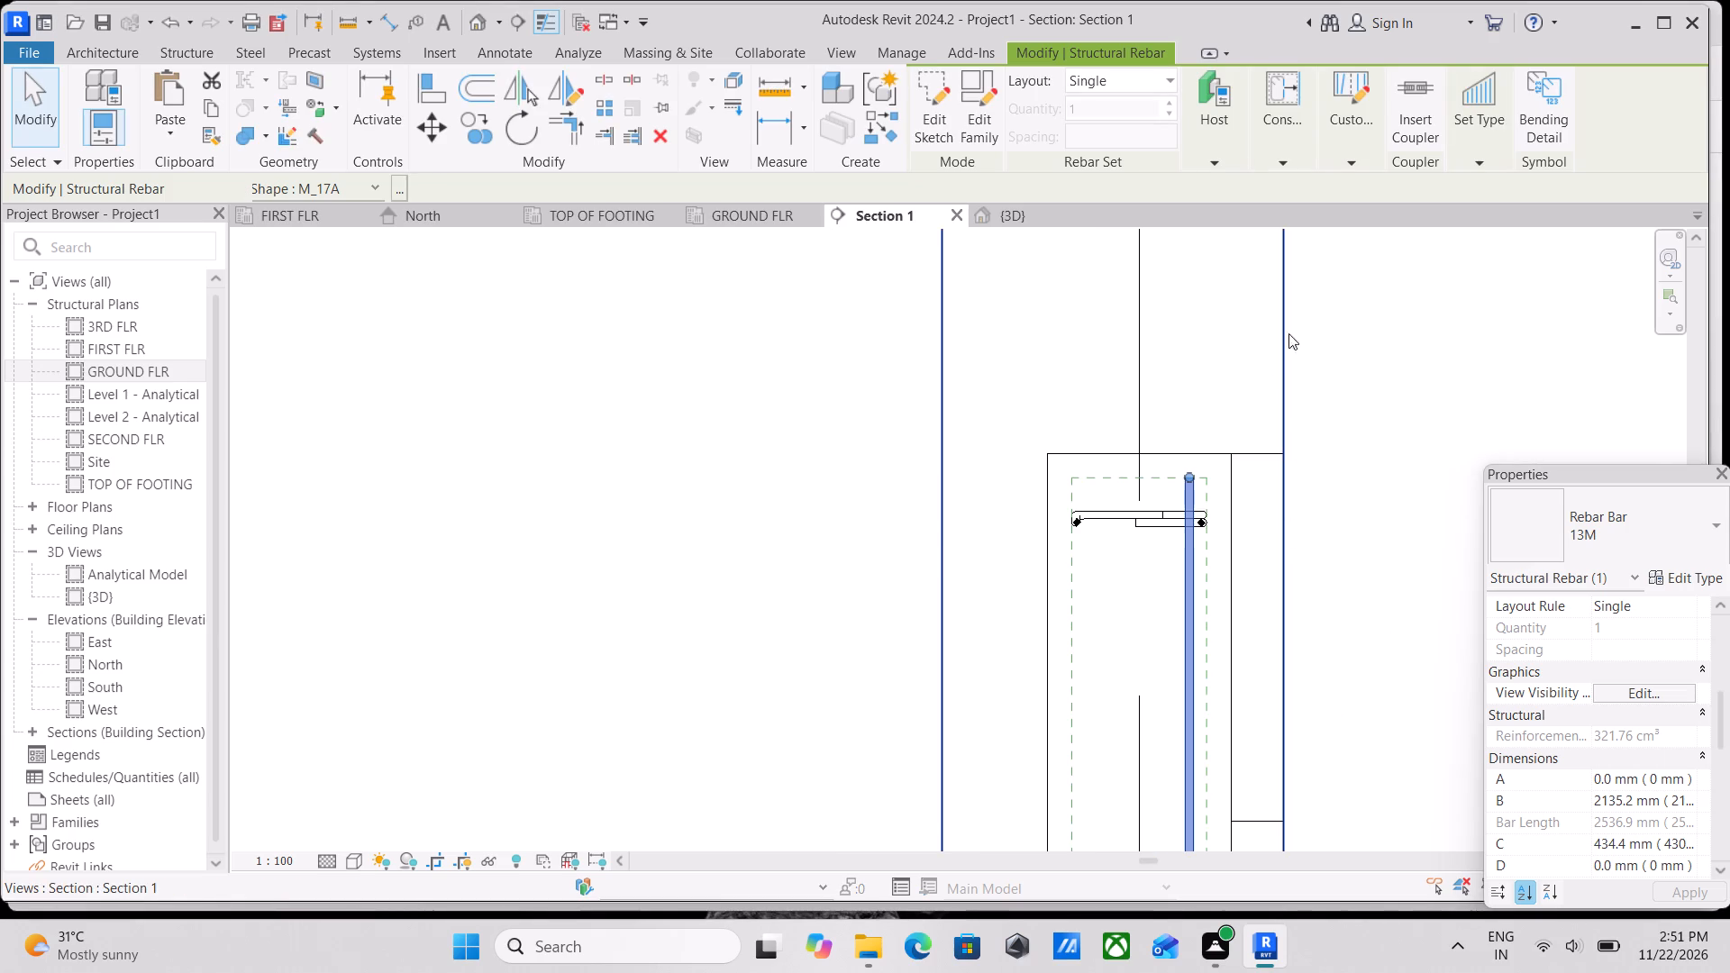
scroll(1155, 545, up, 3)
key(Escape)
middle_drag(1205, 527, 1208, 253)
scroll(1205, 264, up, 1)
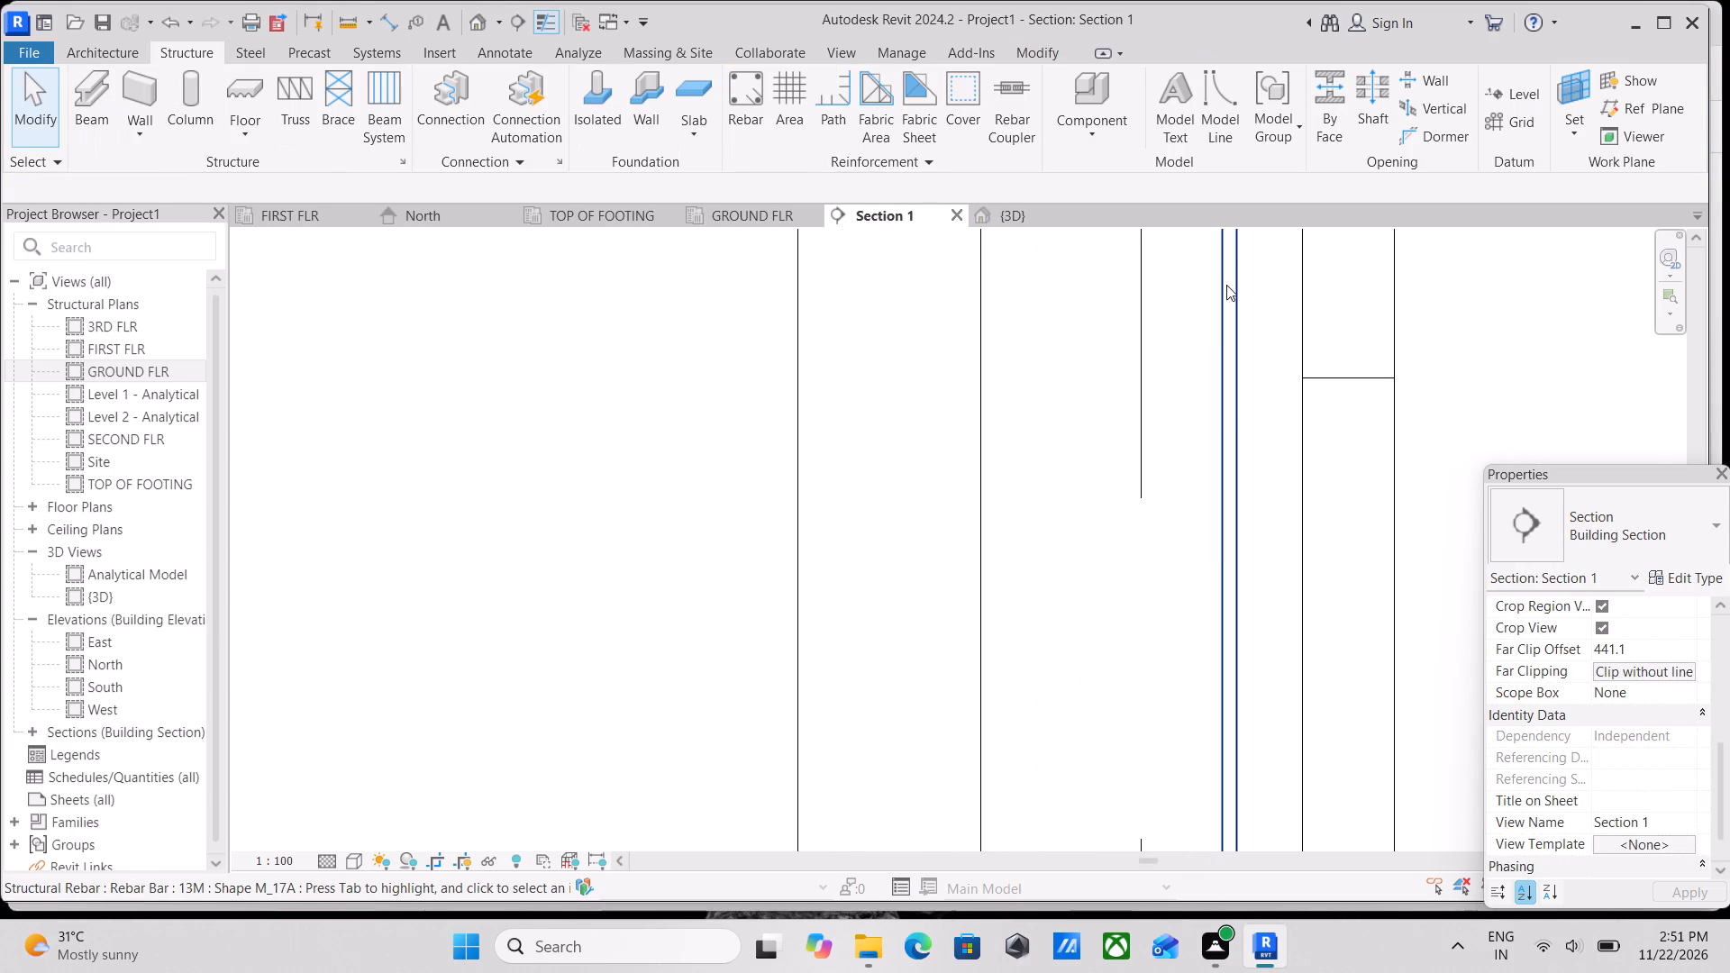
scroll(1229, 401, down, 8)
middle_drag(1229, 393, 1237, 278)
scroll(1242, 575, down, 2)
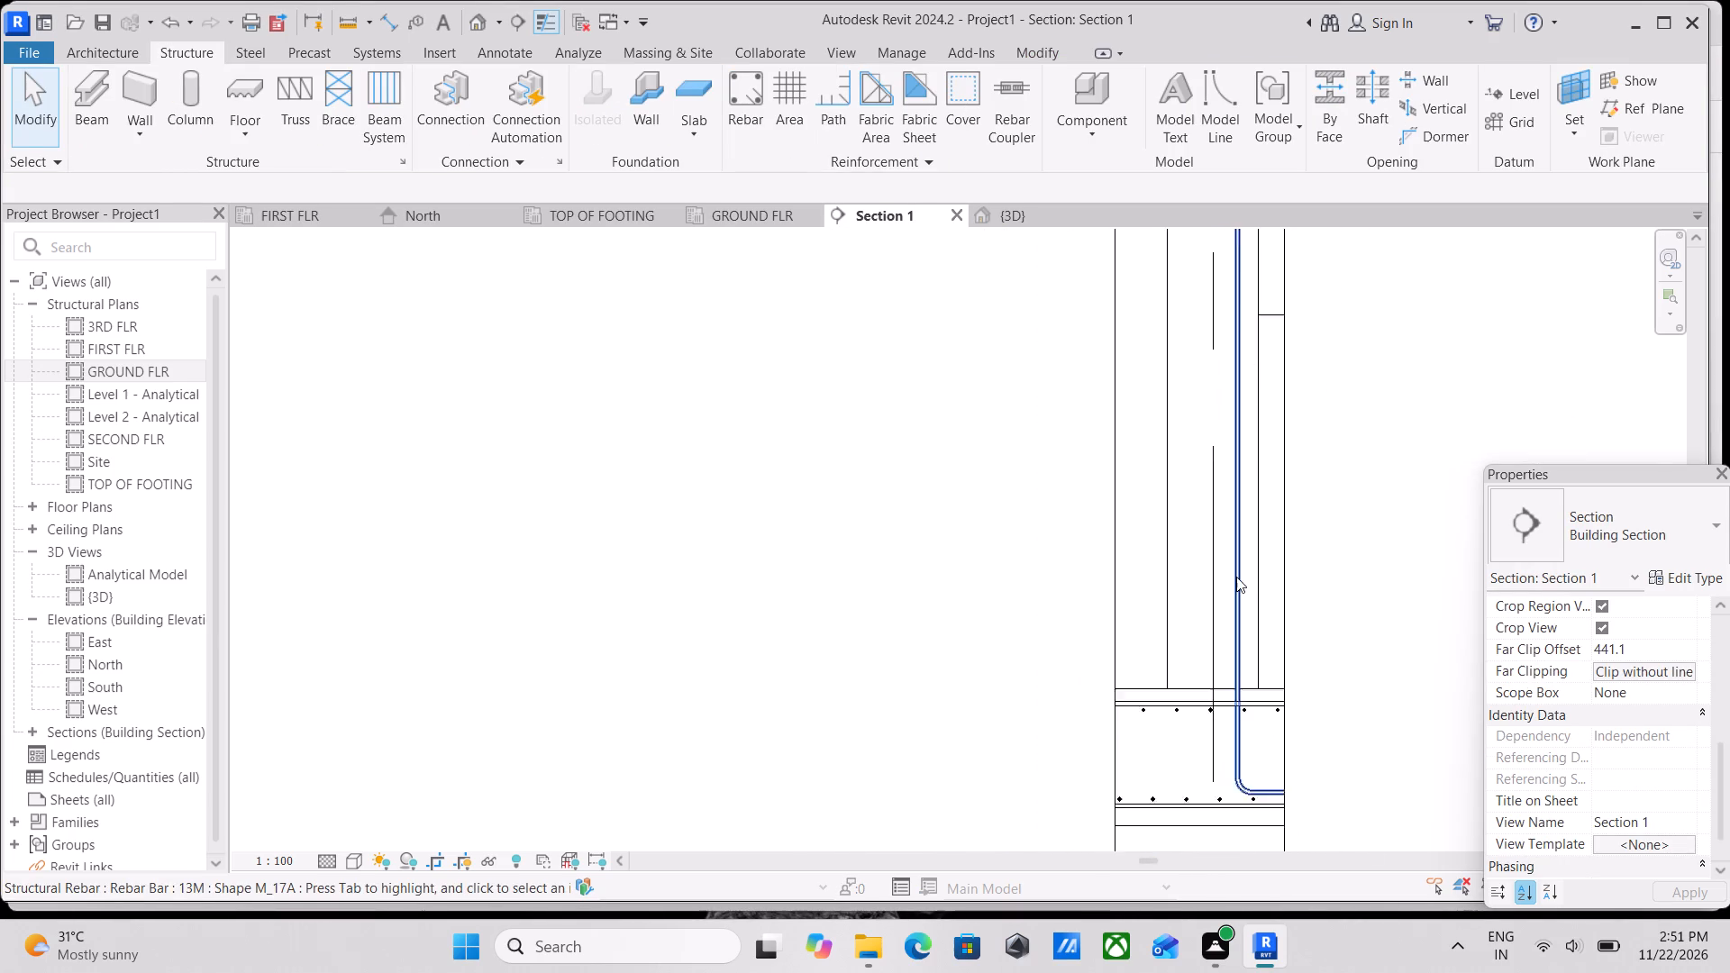
scroll(1236, 577, down, 1)
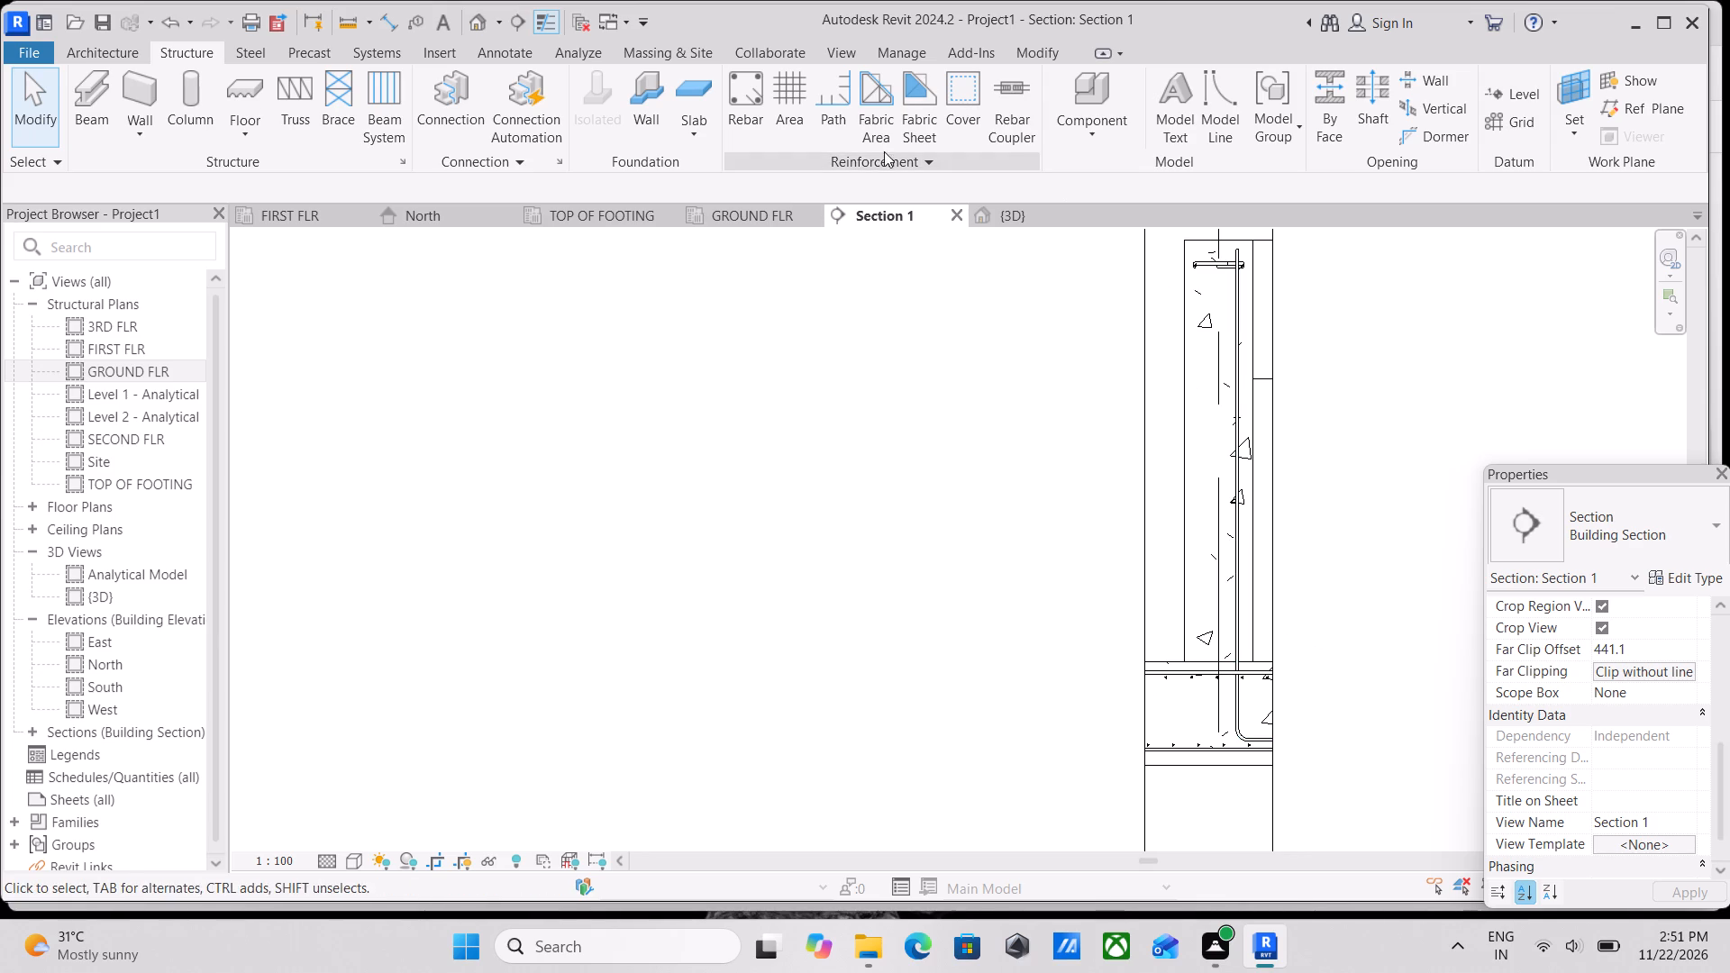
Set the 3D view's detail level to Fine.
click(1013, 207)
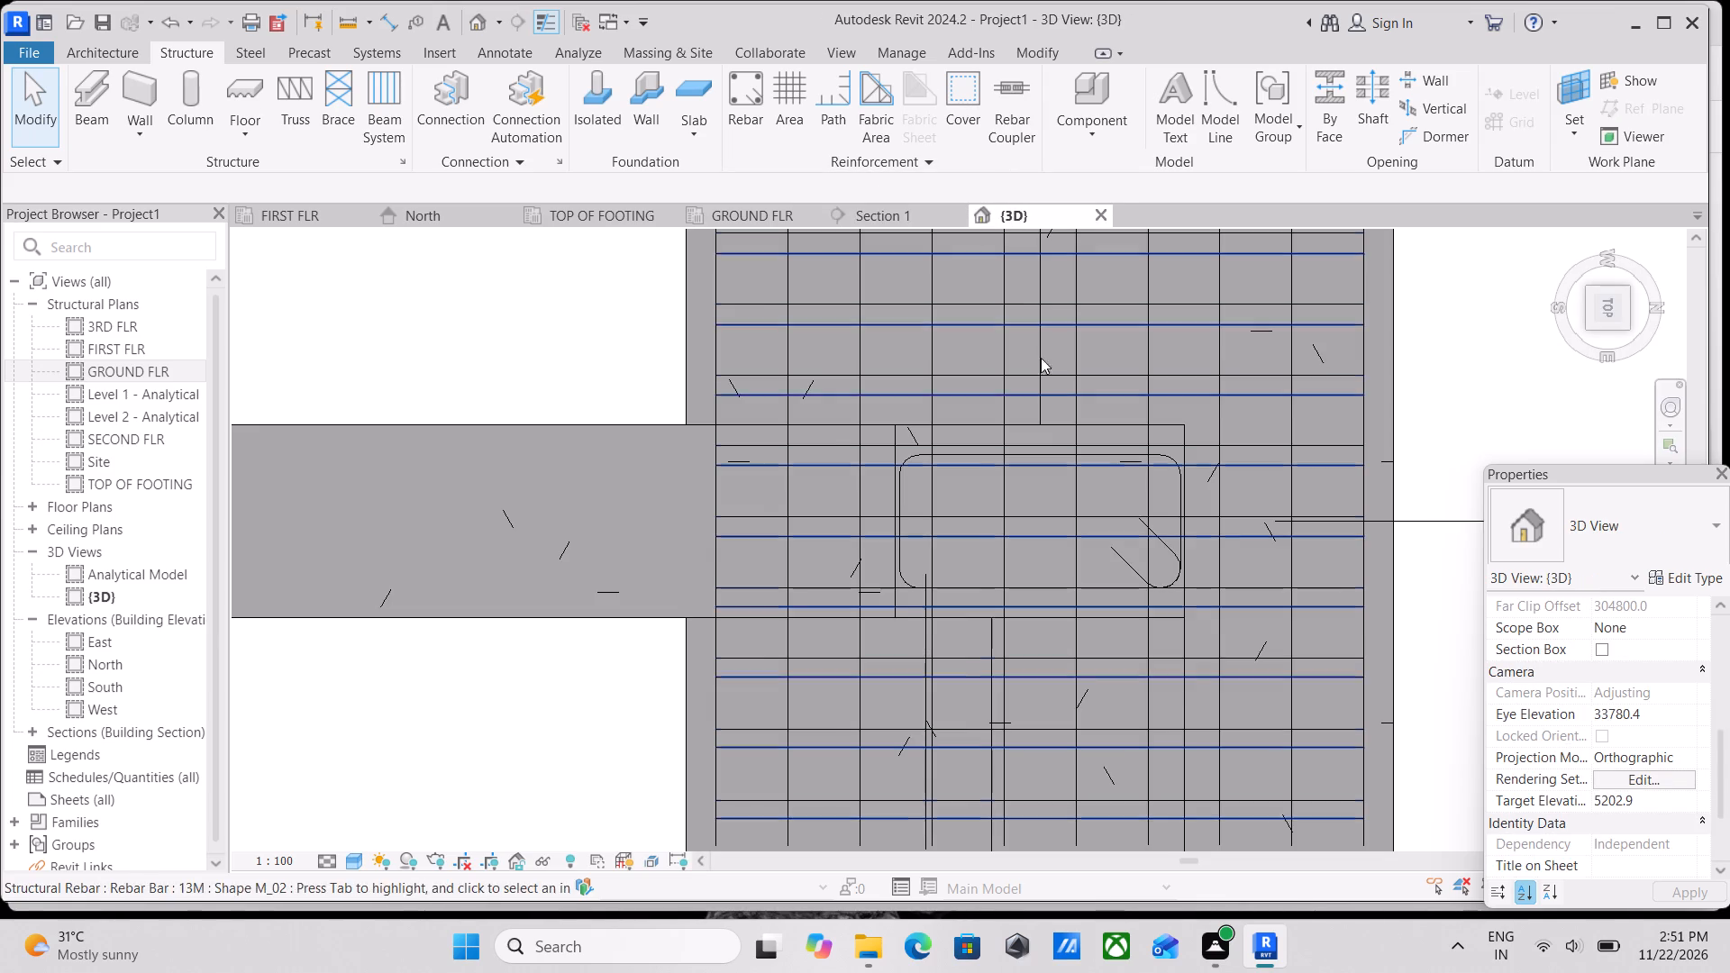
scroll(1124, 441, down, 2)
scroll(1161, 532, up, 2)
scroll(1170, 541, down, 1)
scroll(1174, 547, up, 5)
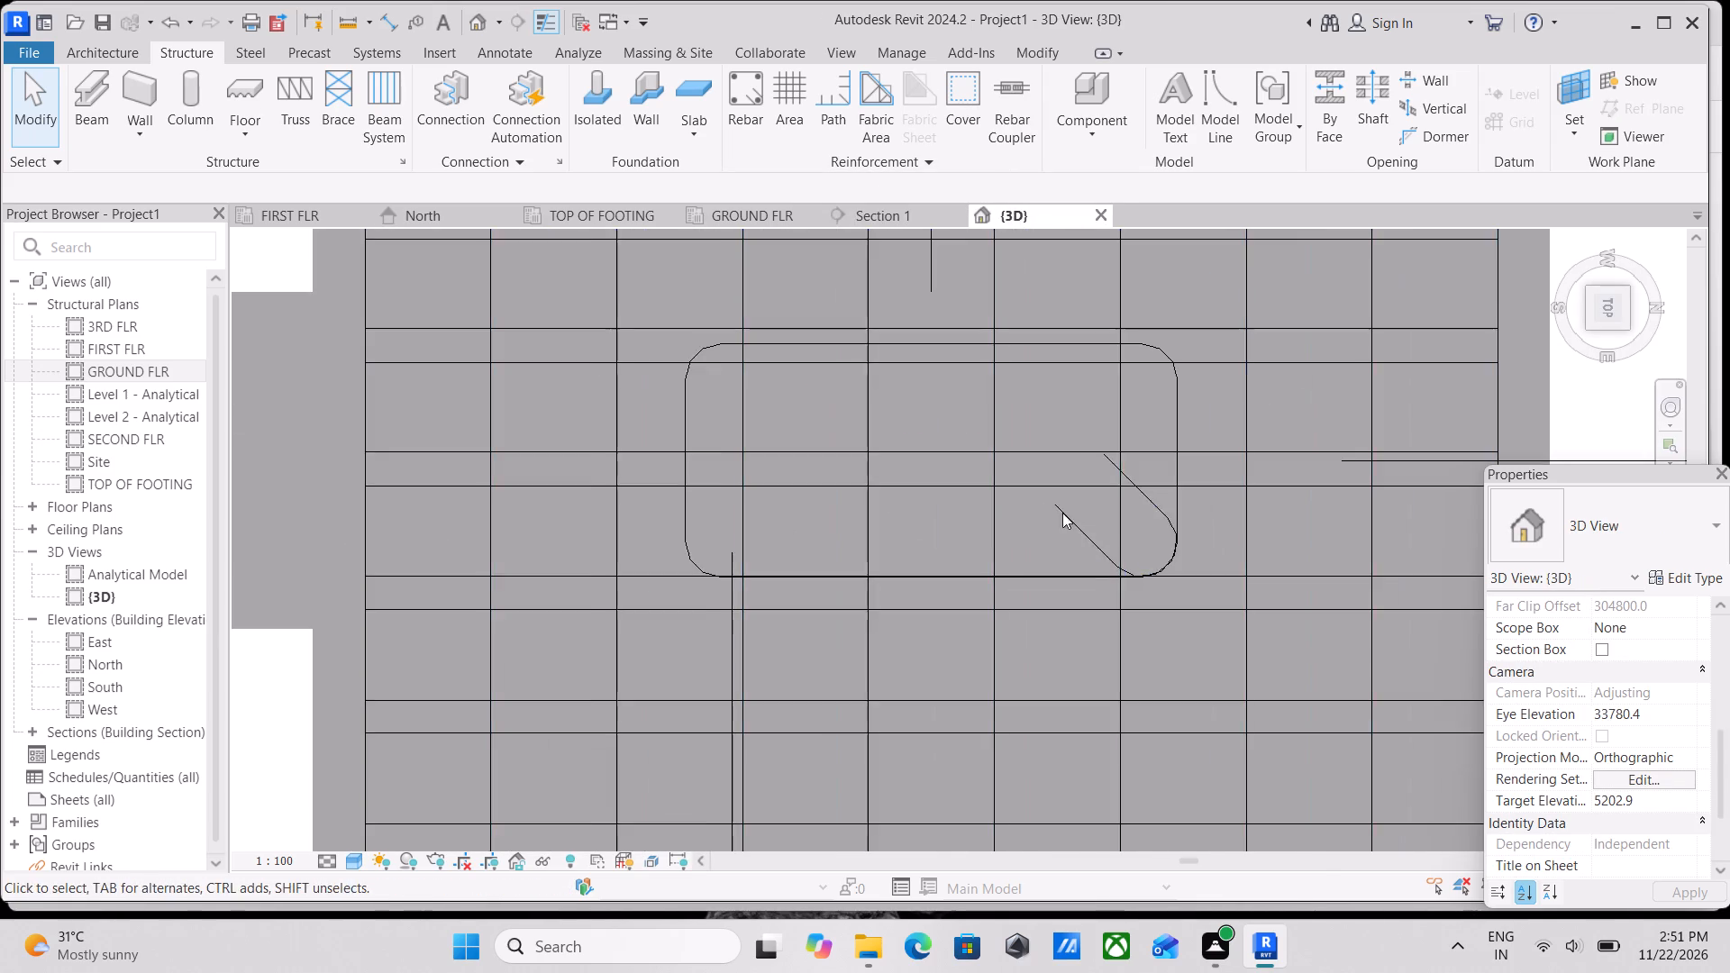
scroll(952, 544, down, 5)
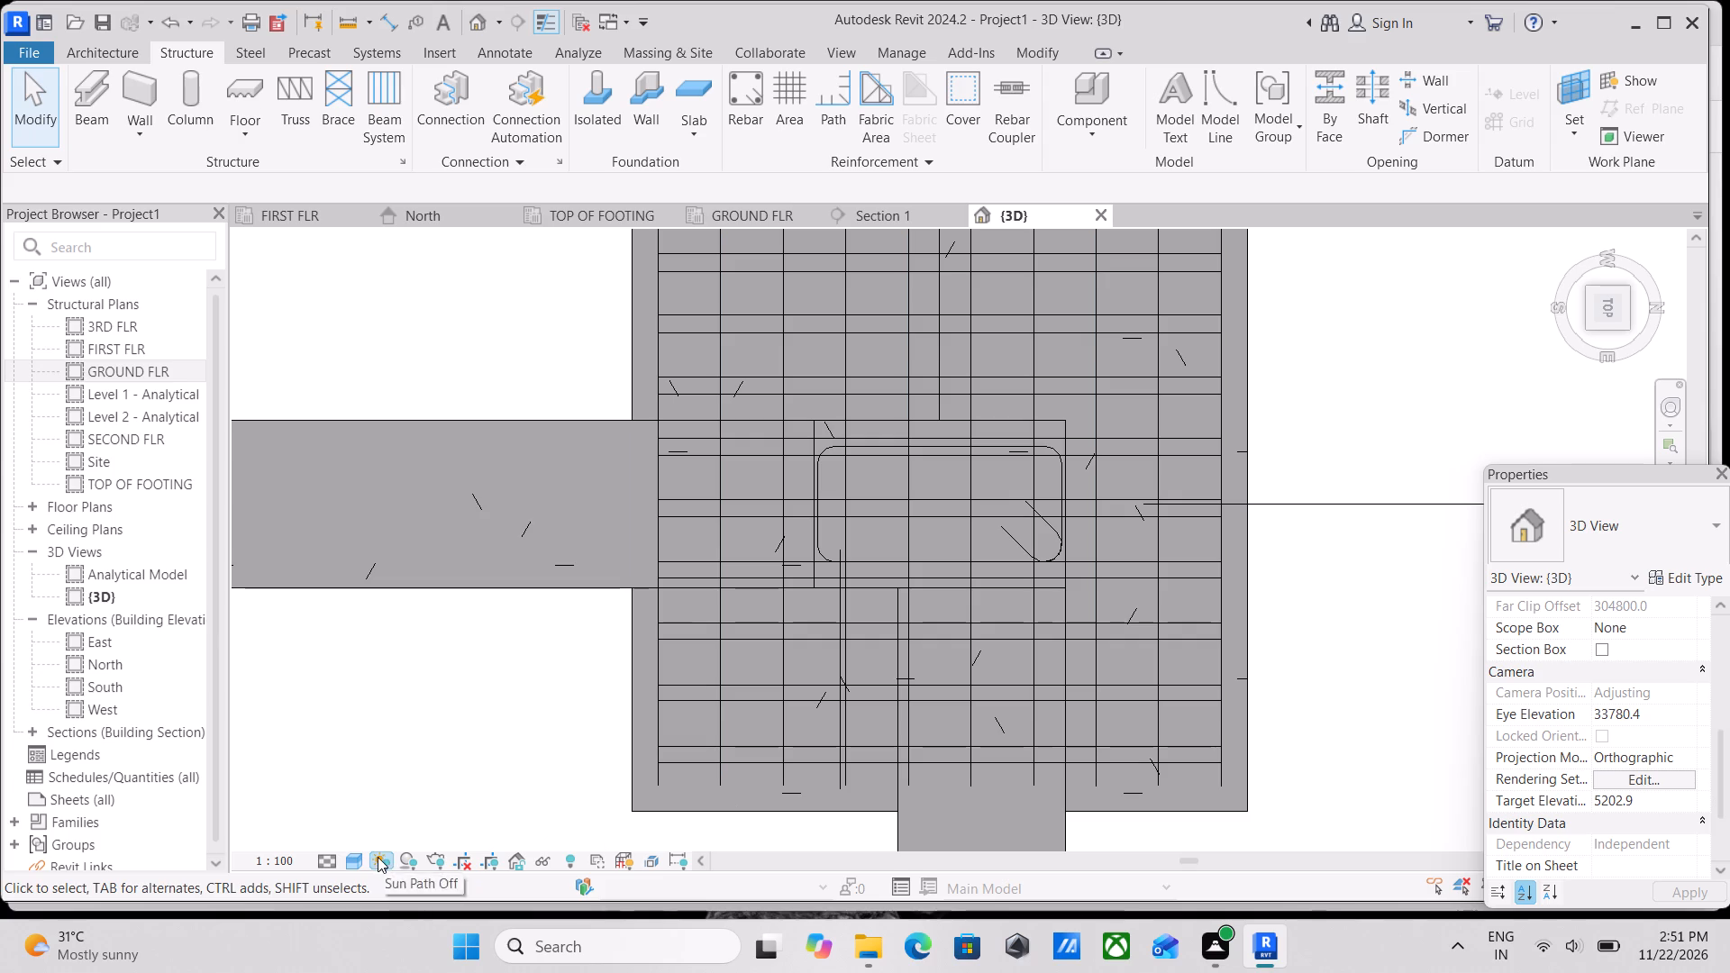
click(330, 865)
click(330, 834)
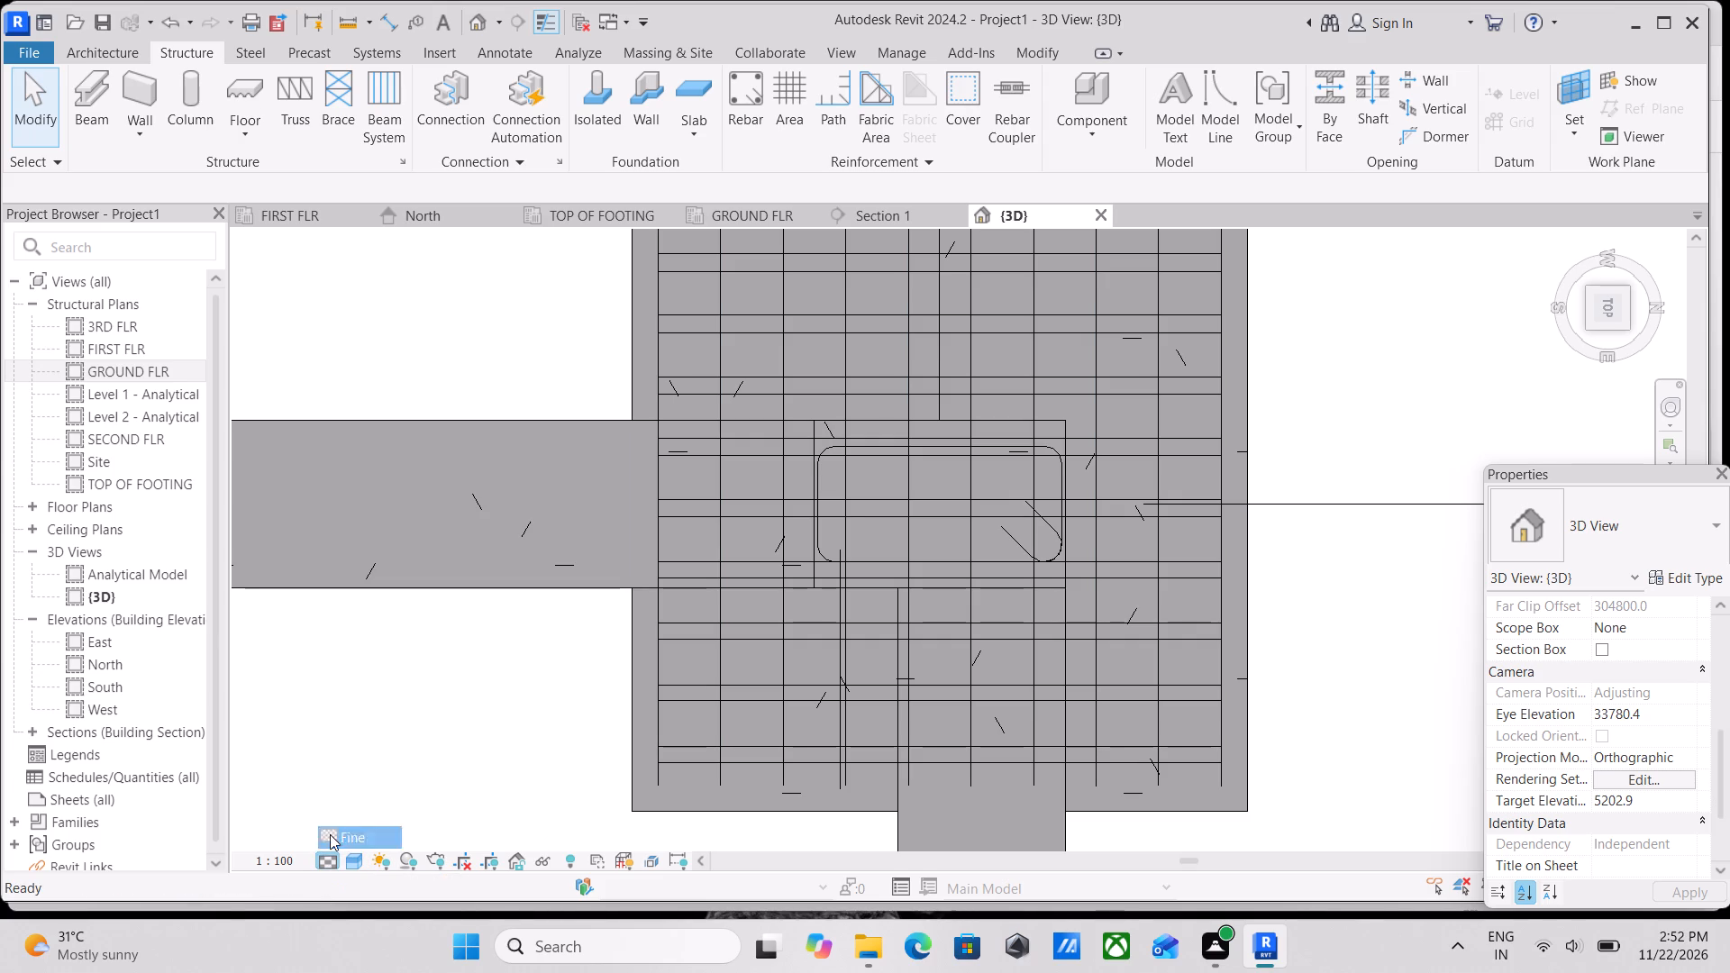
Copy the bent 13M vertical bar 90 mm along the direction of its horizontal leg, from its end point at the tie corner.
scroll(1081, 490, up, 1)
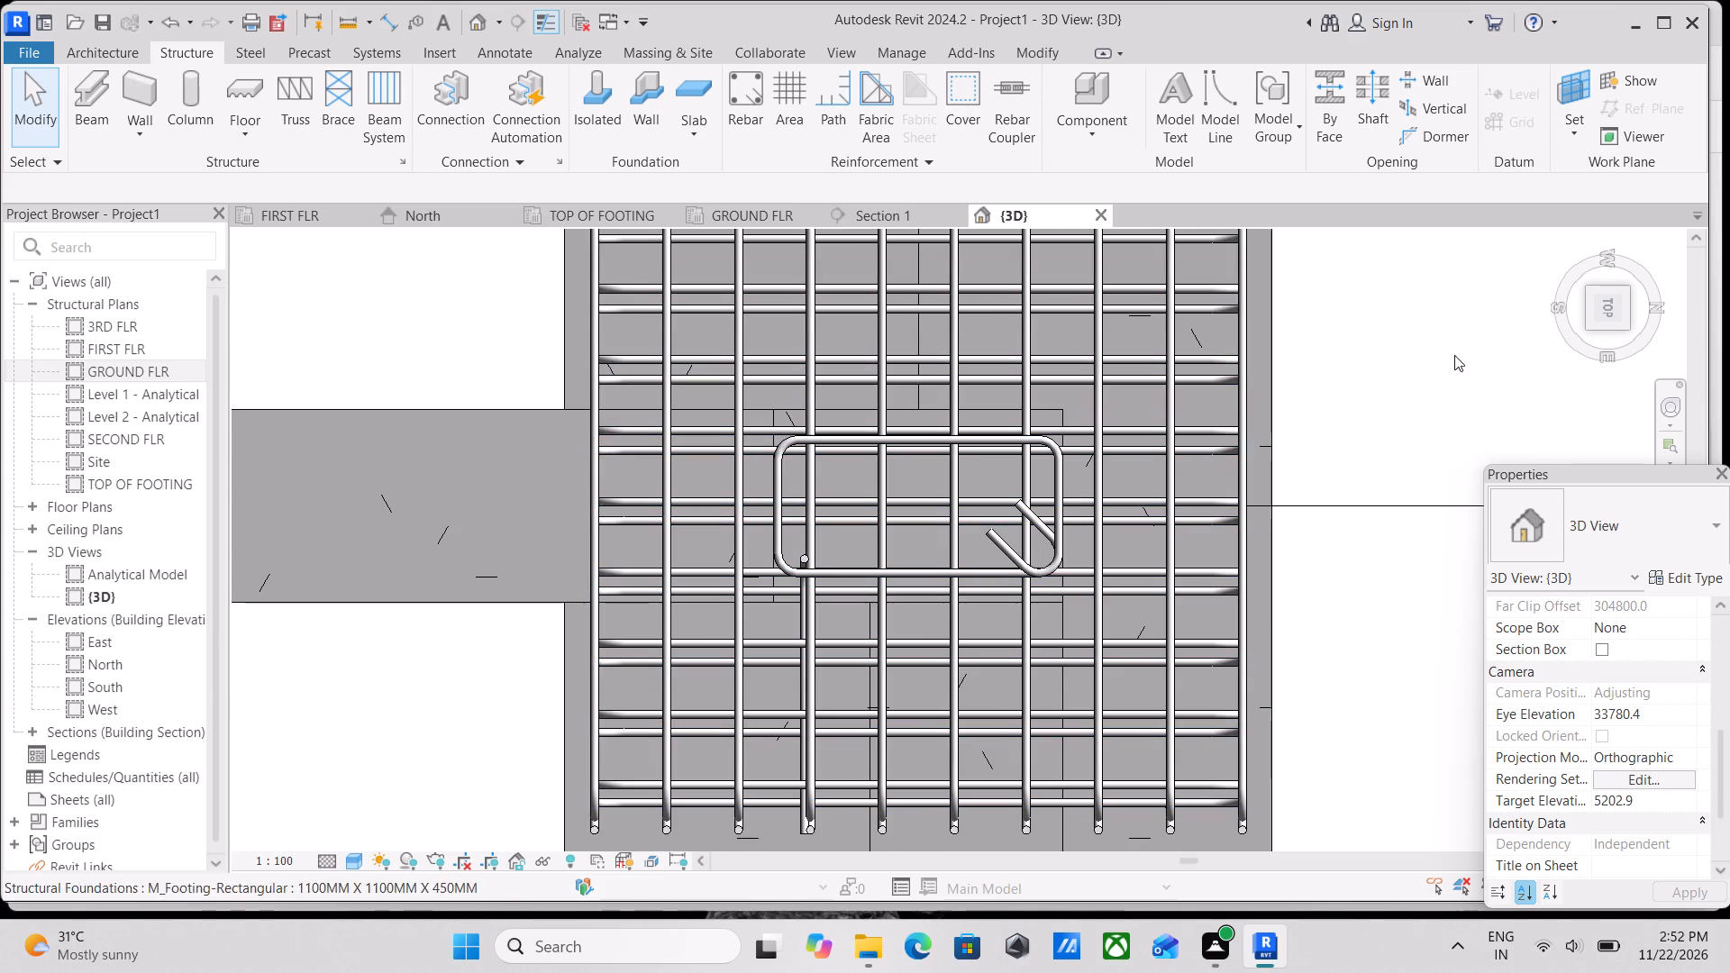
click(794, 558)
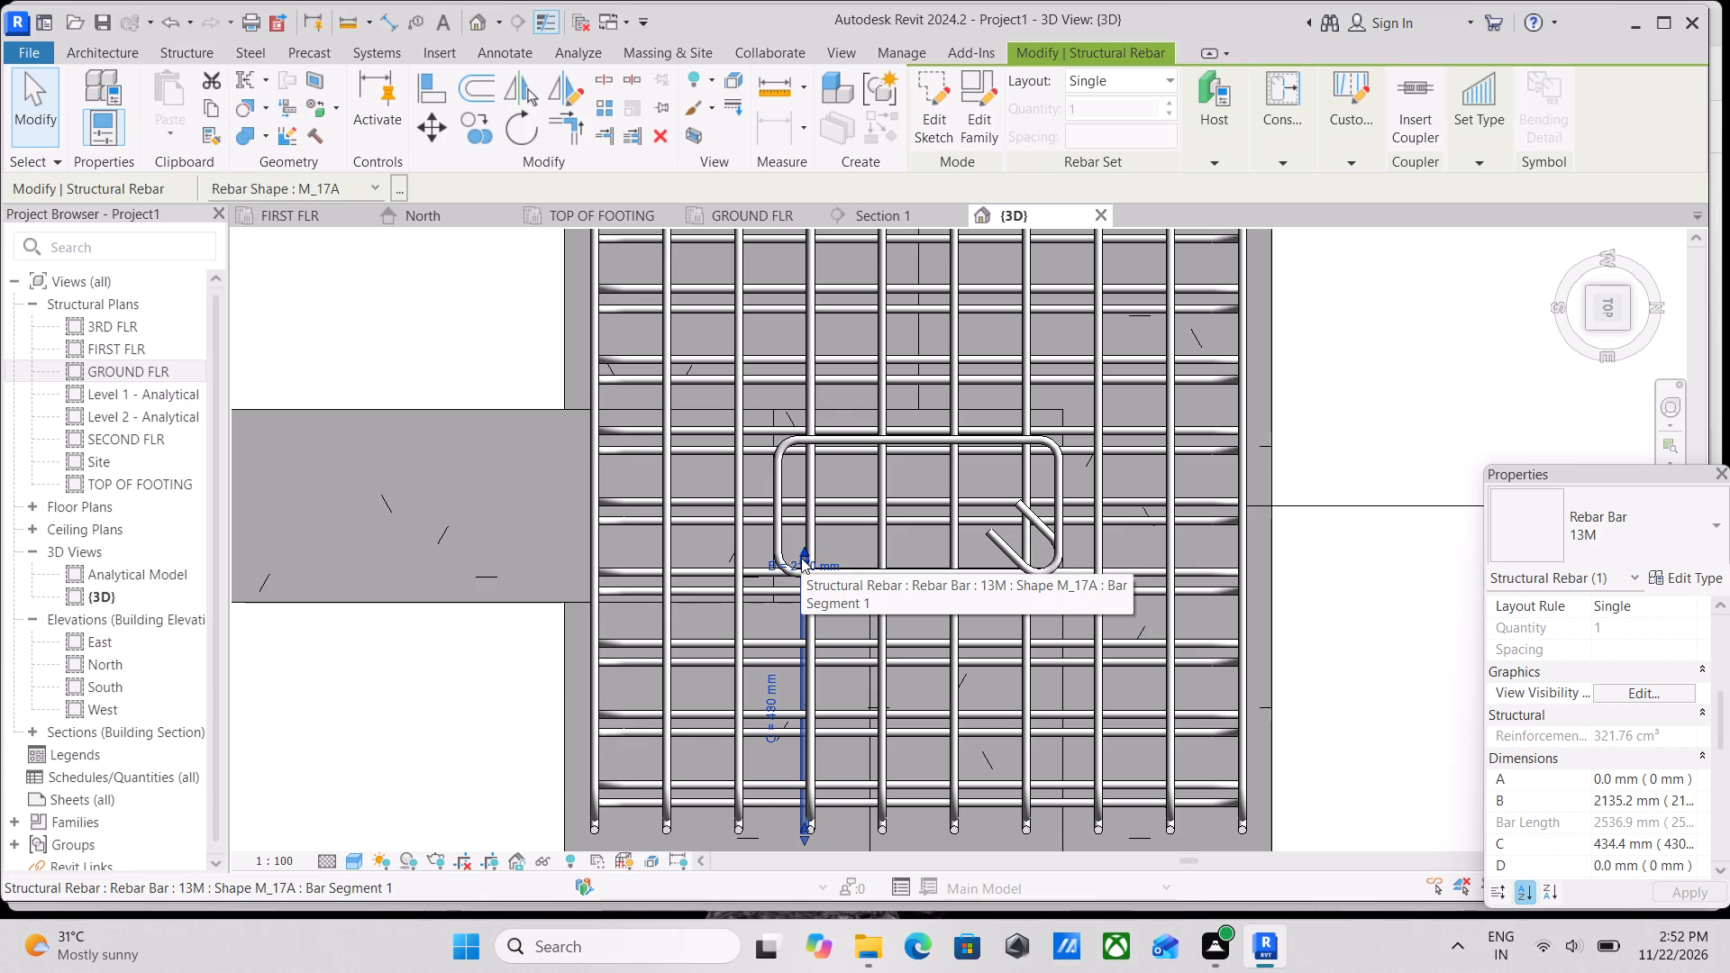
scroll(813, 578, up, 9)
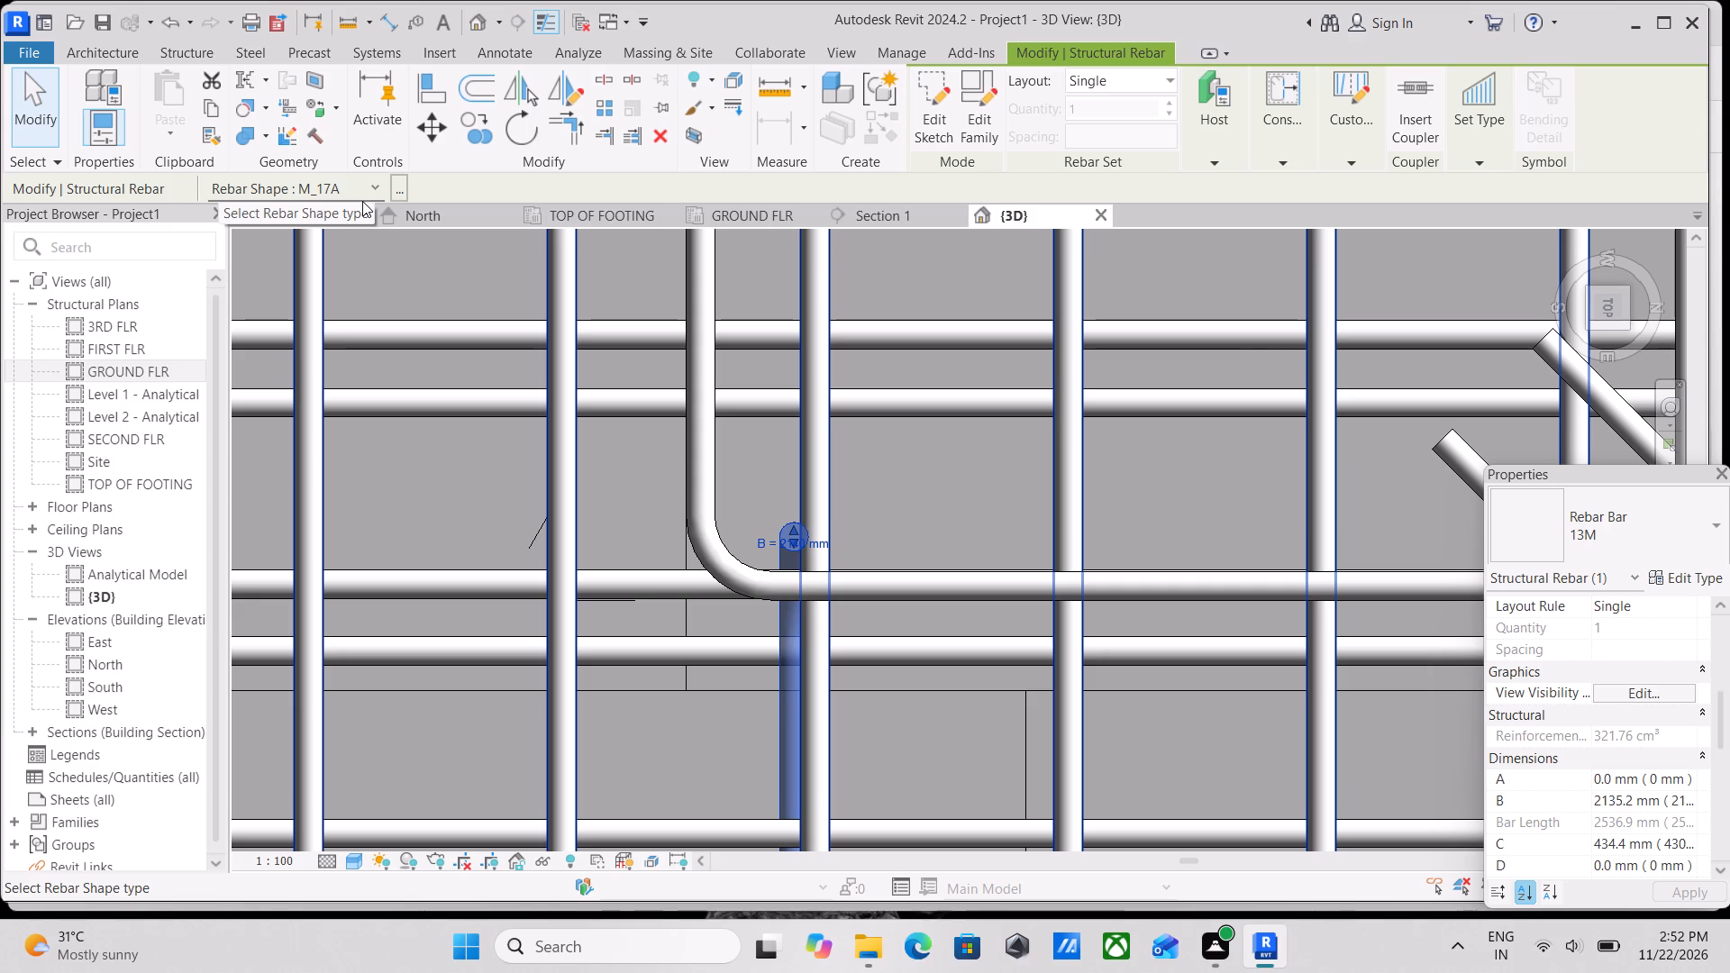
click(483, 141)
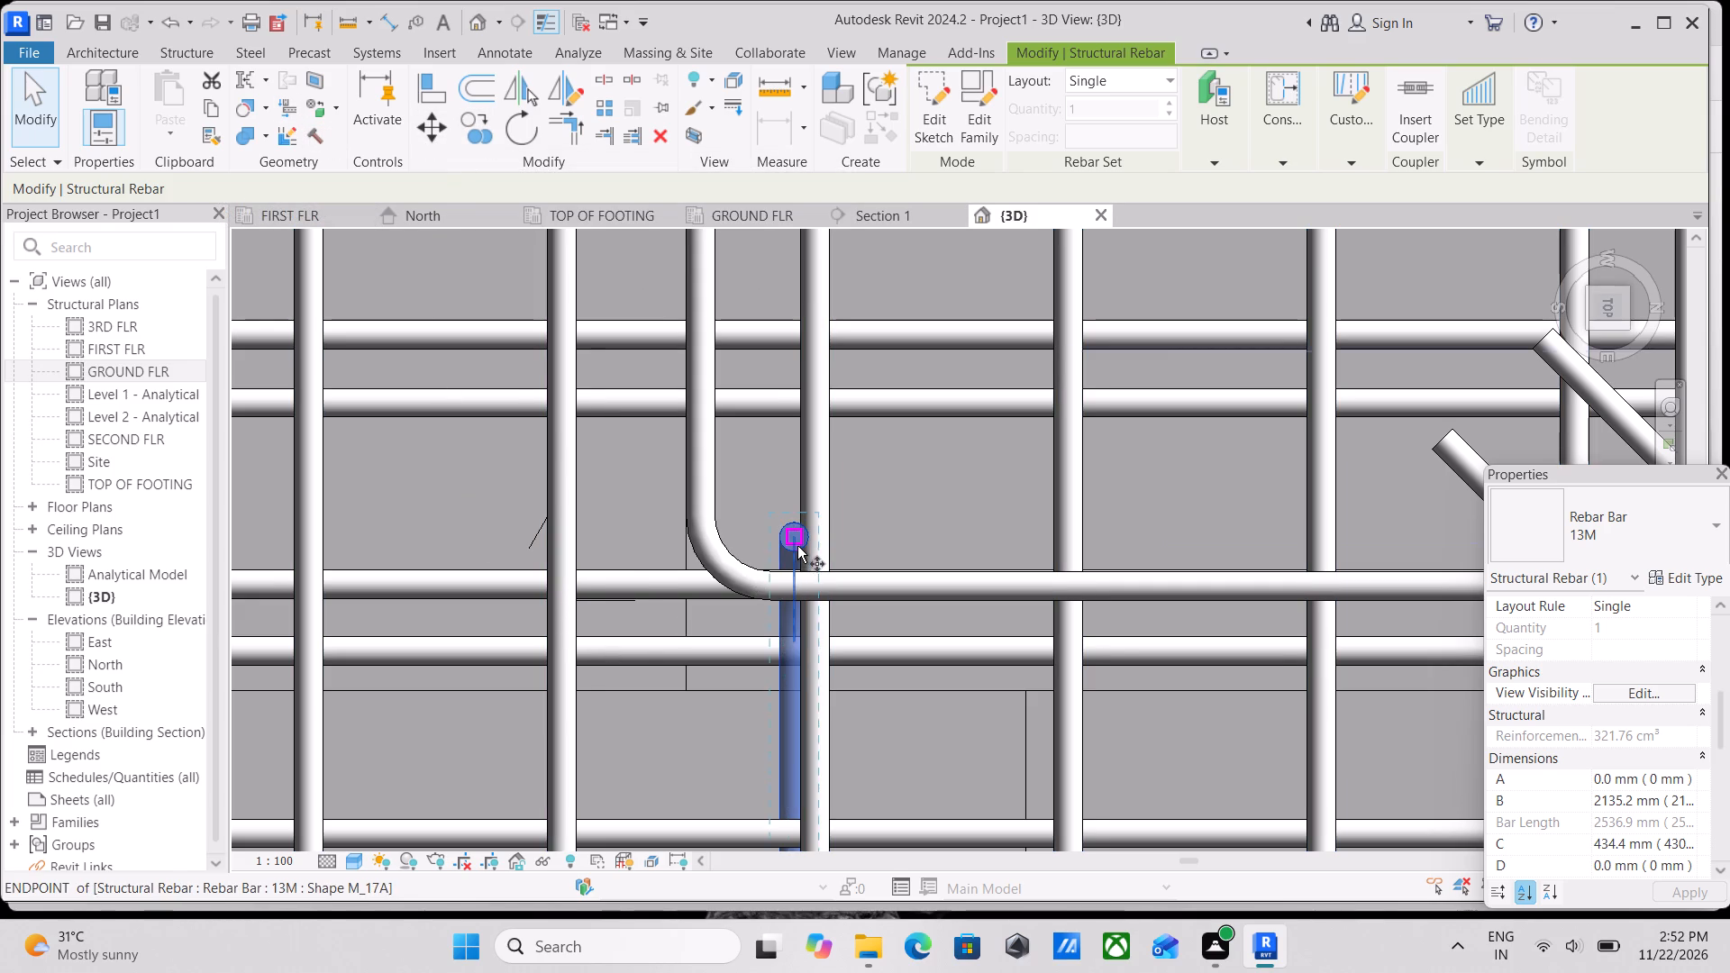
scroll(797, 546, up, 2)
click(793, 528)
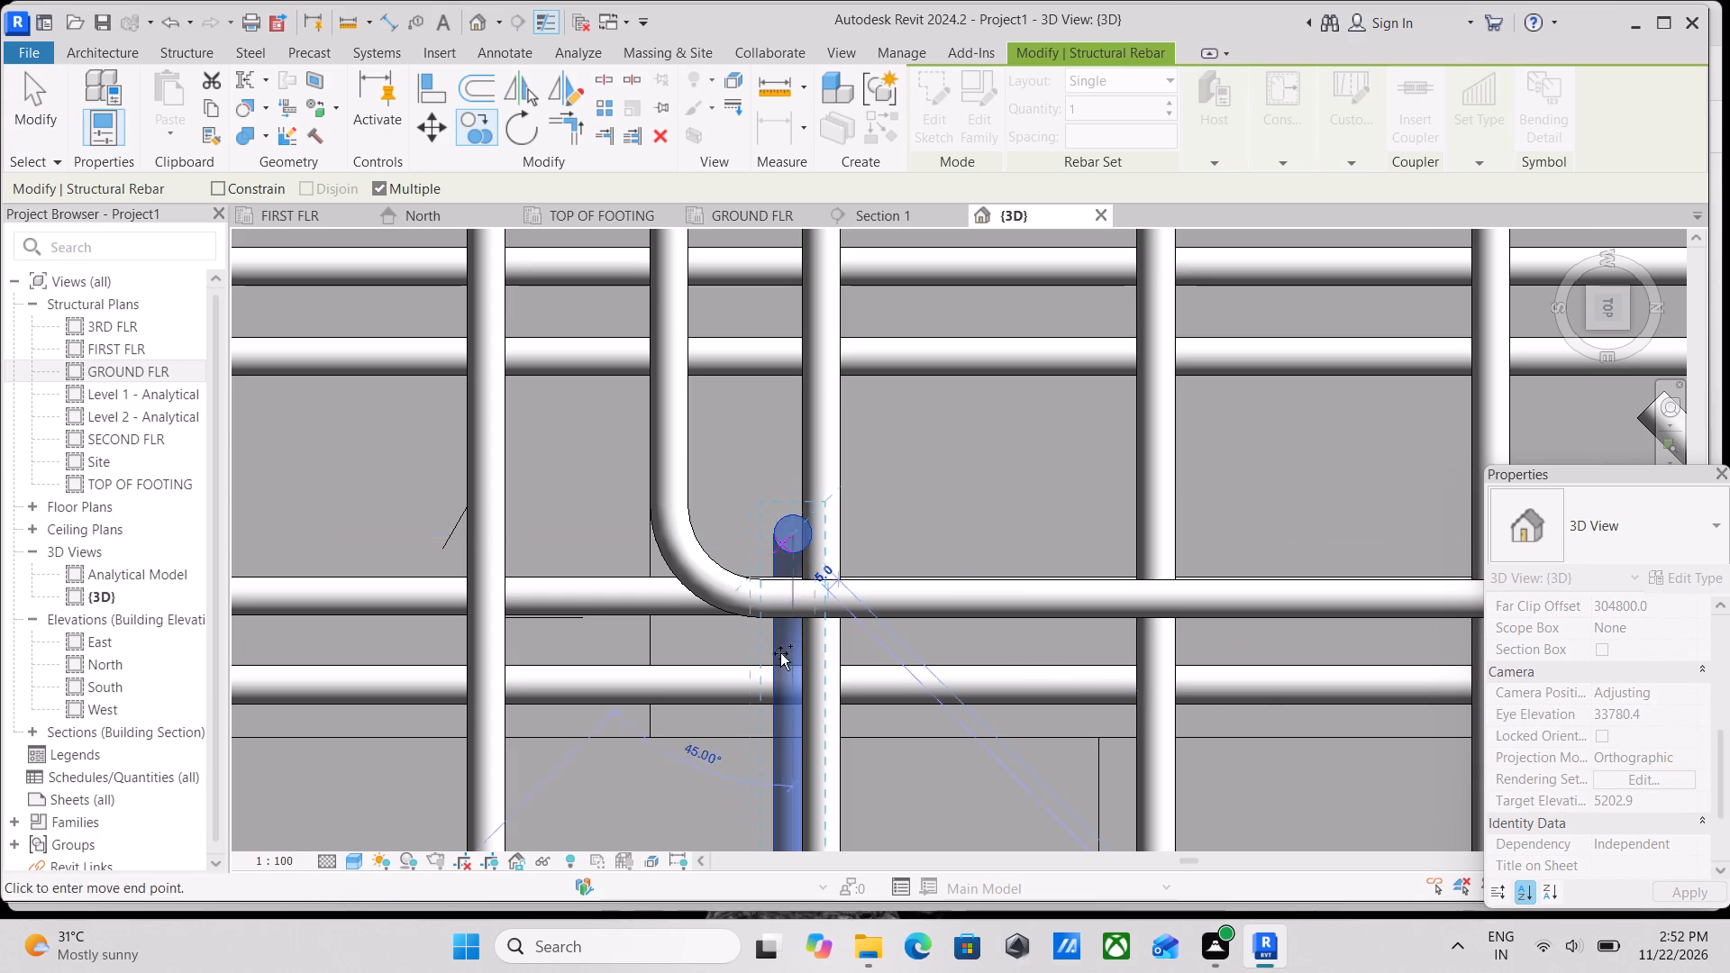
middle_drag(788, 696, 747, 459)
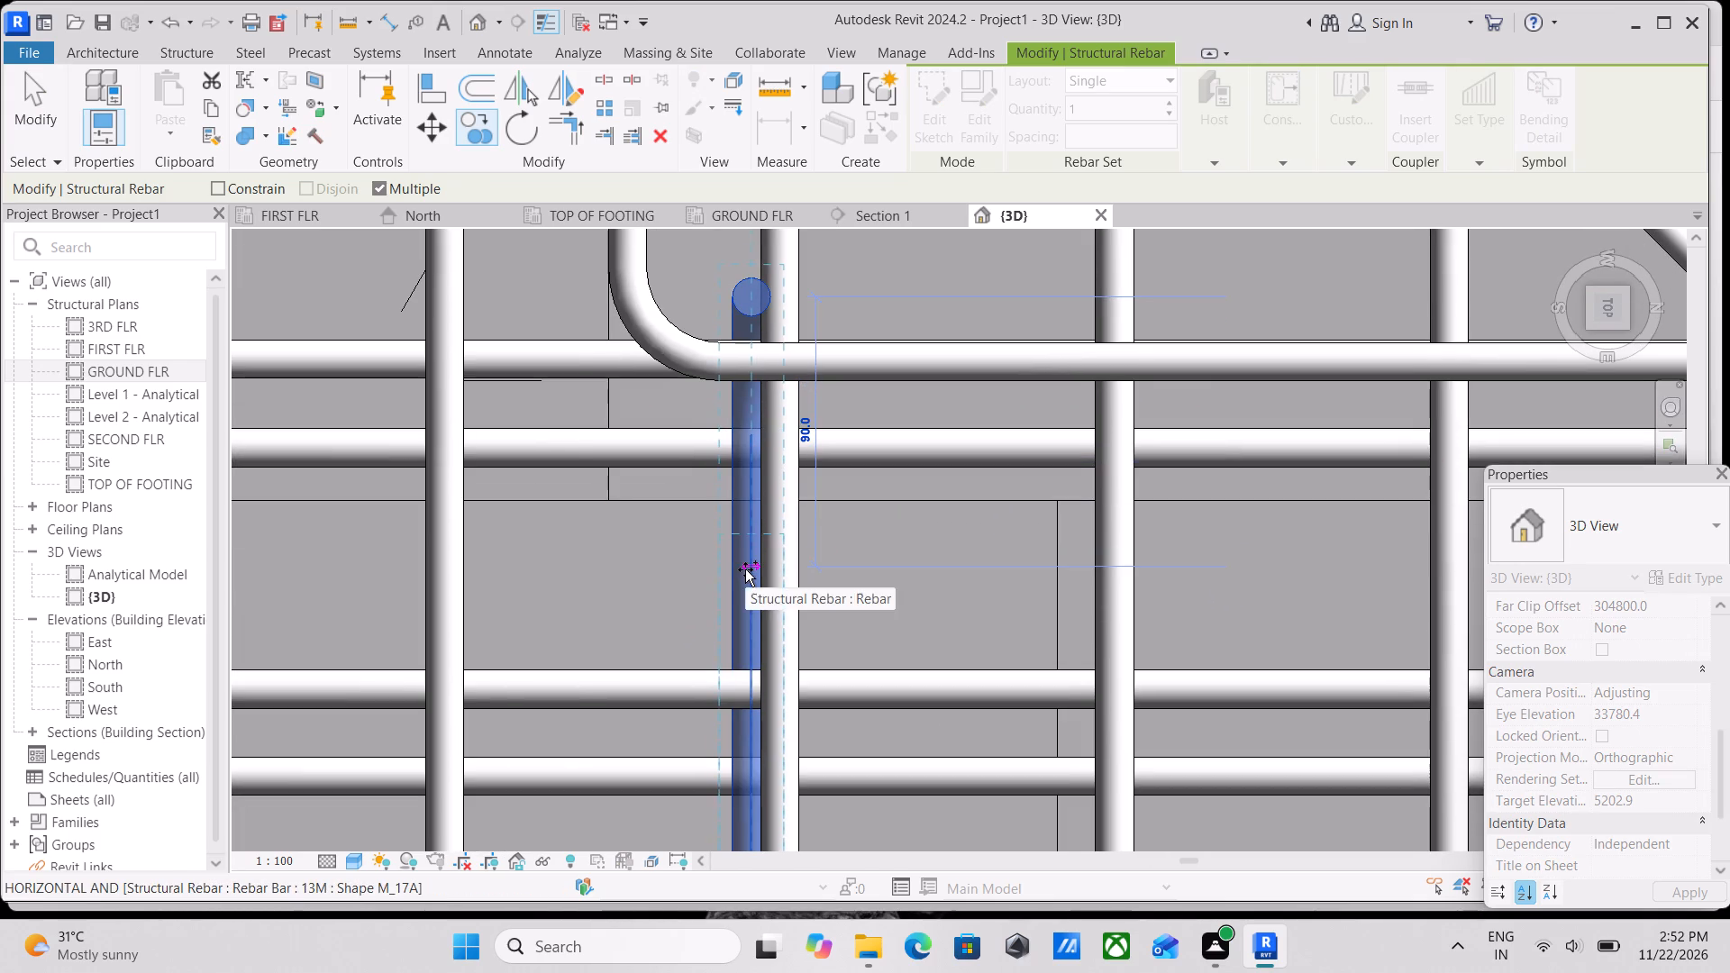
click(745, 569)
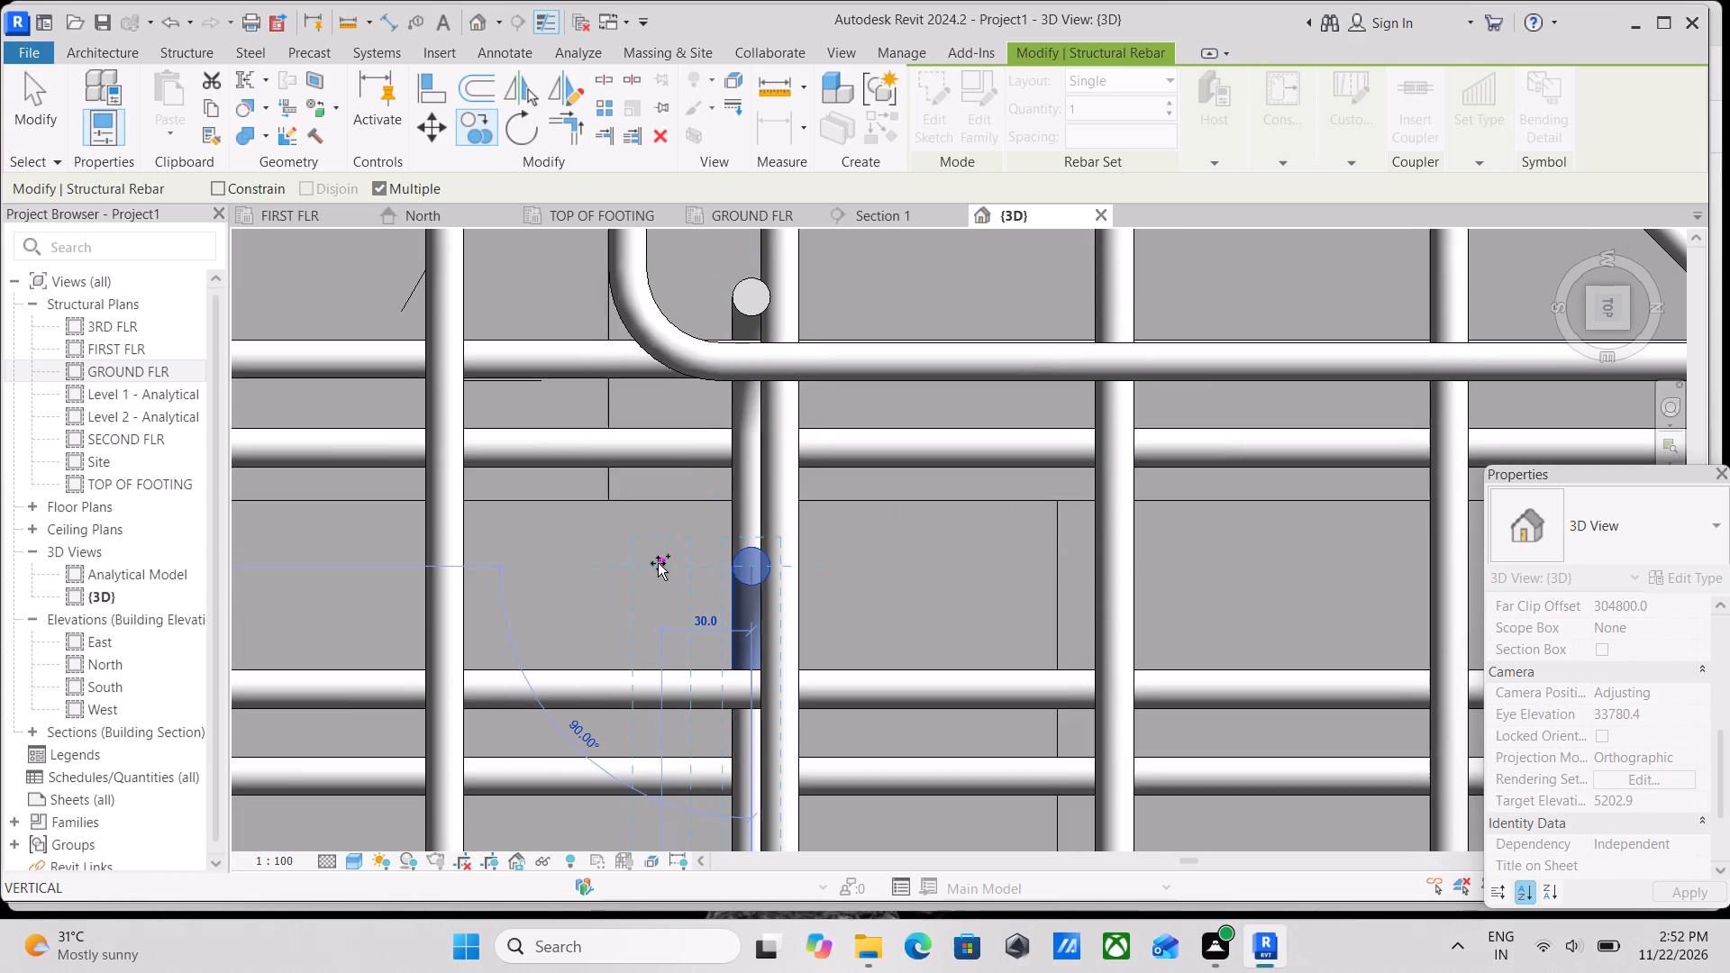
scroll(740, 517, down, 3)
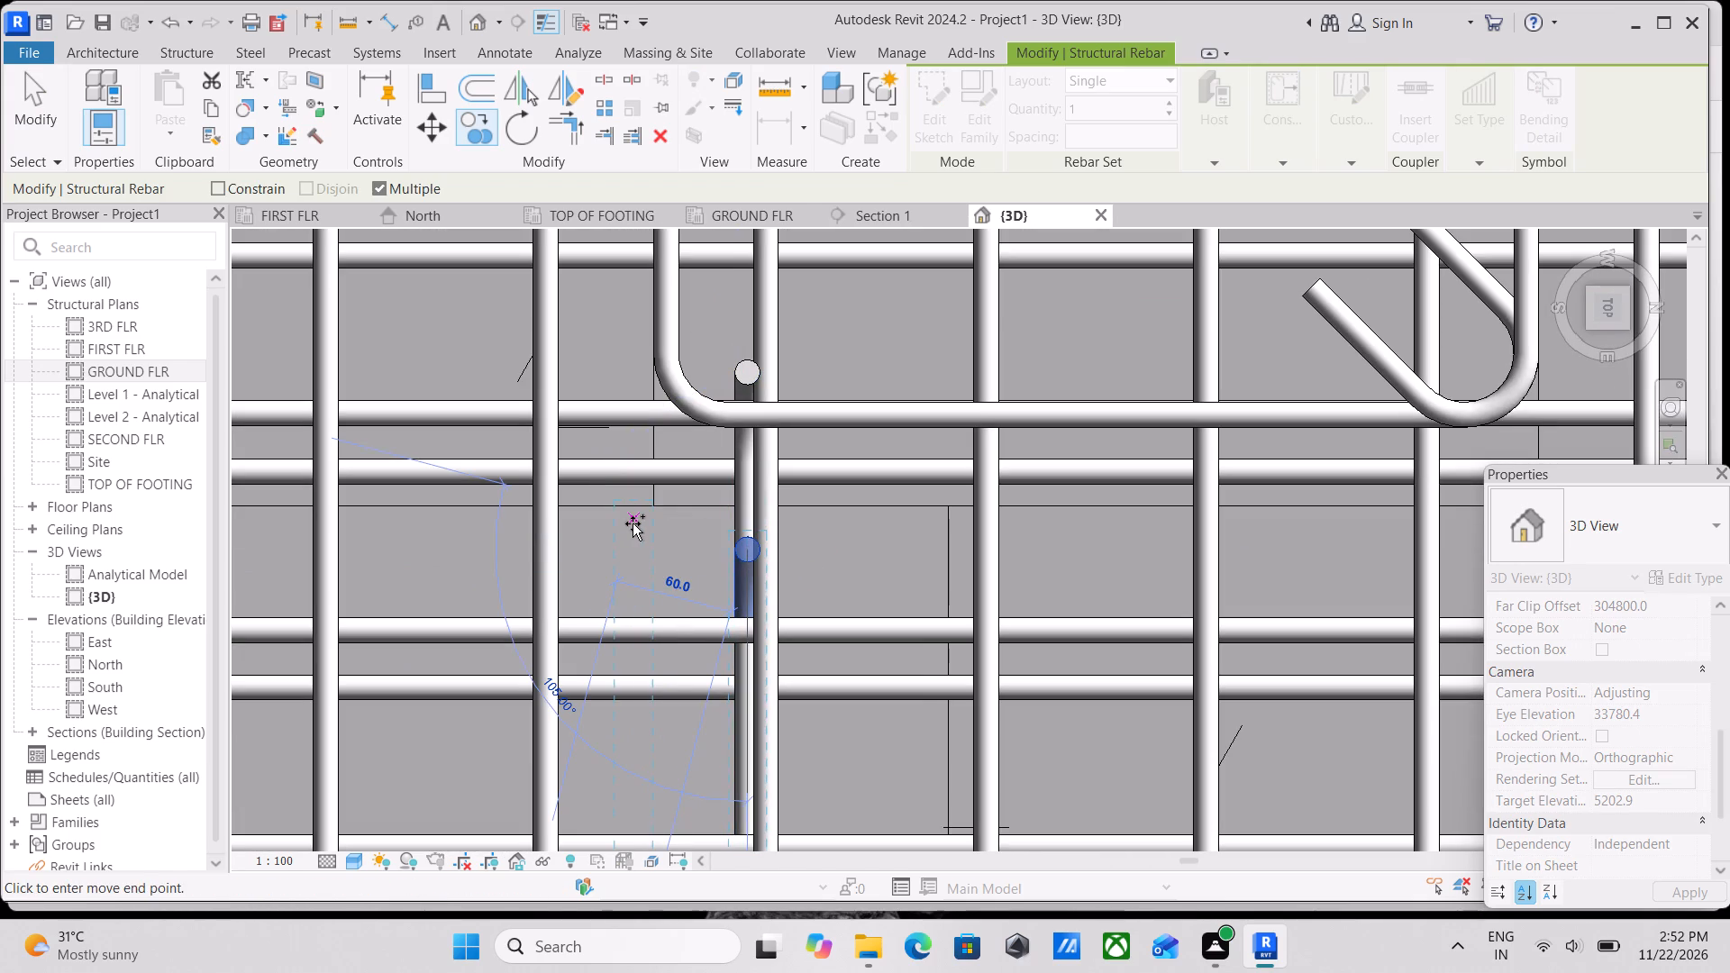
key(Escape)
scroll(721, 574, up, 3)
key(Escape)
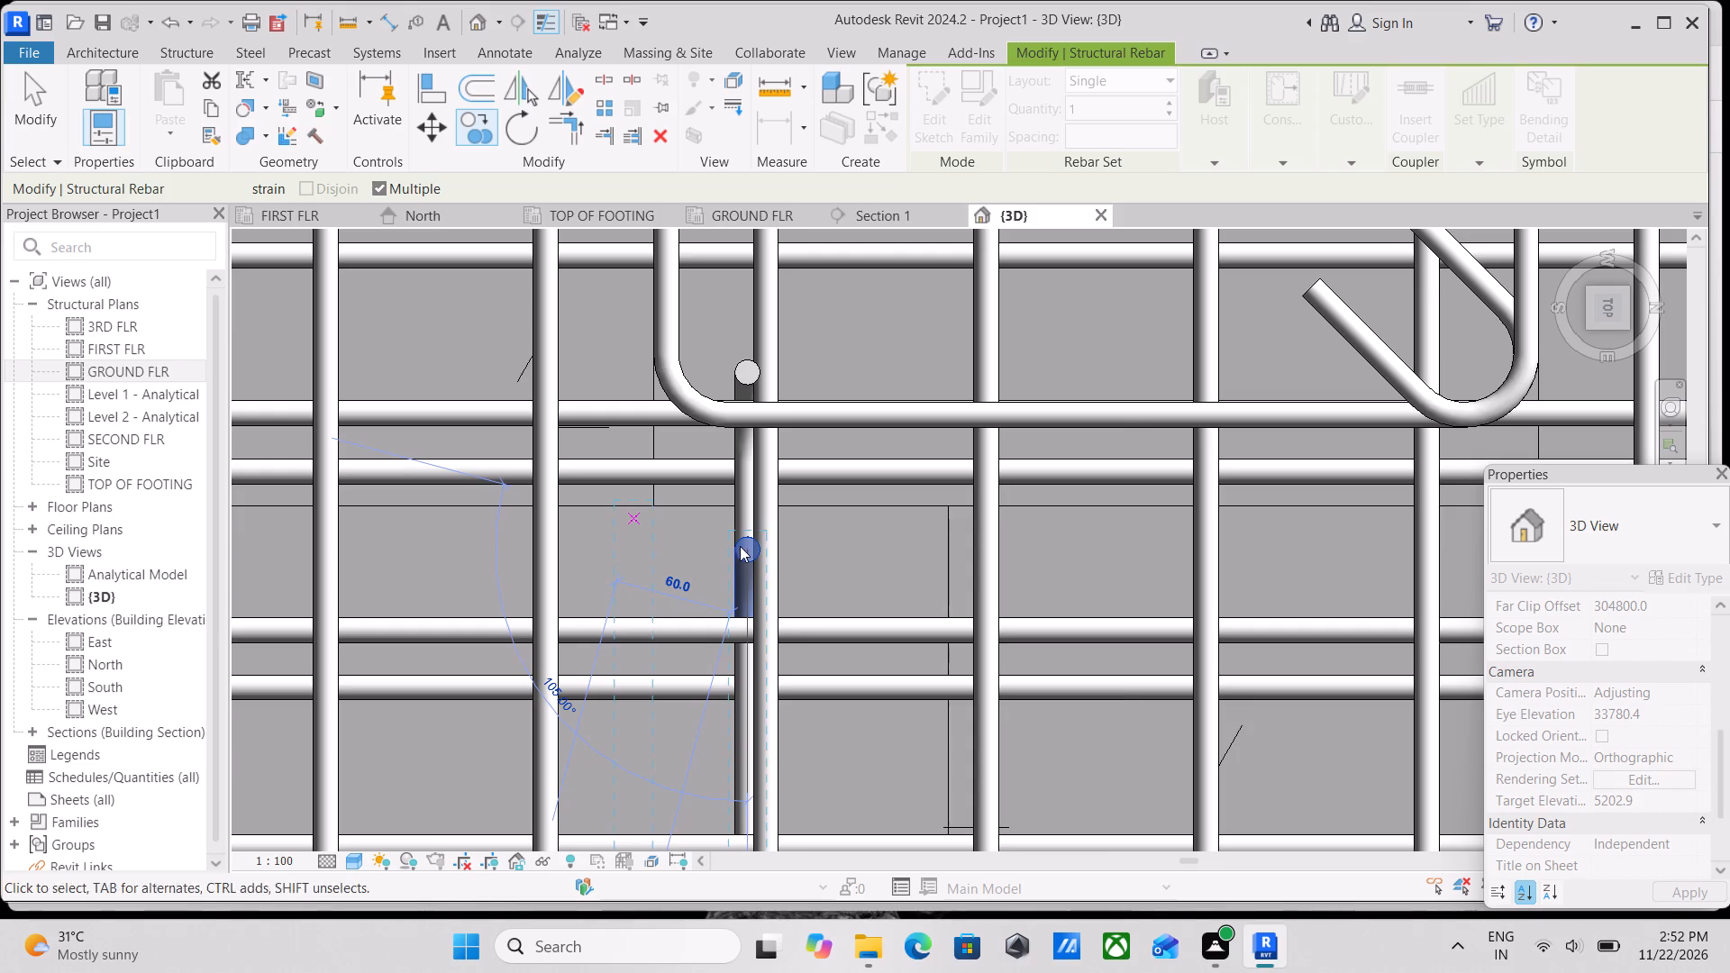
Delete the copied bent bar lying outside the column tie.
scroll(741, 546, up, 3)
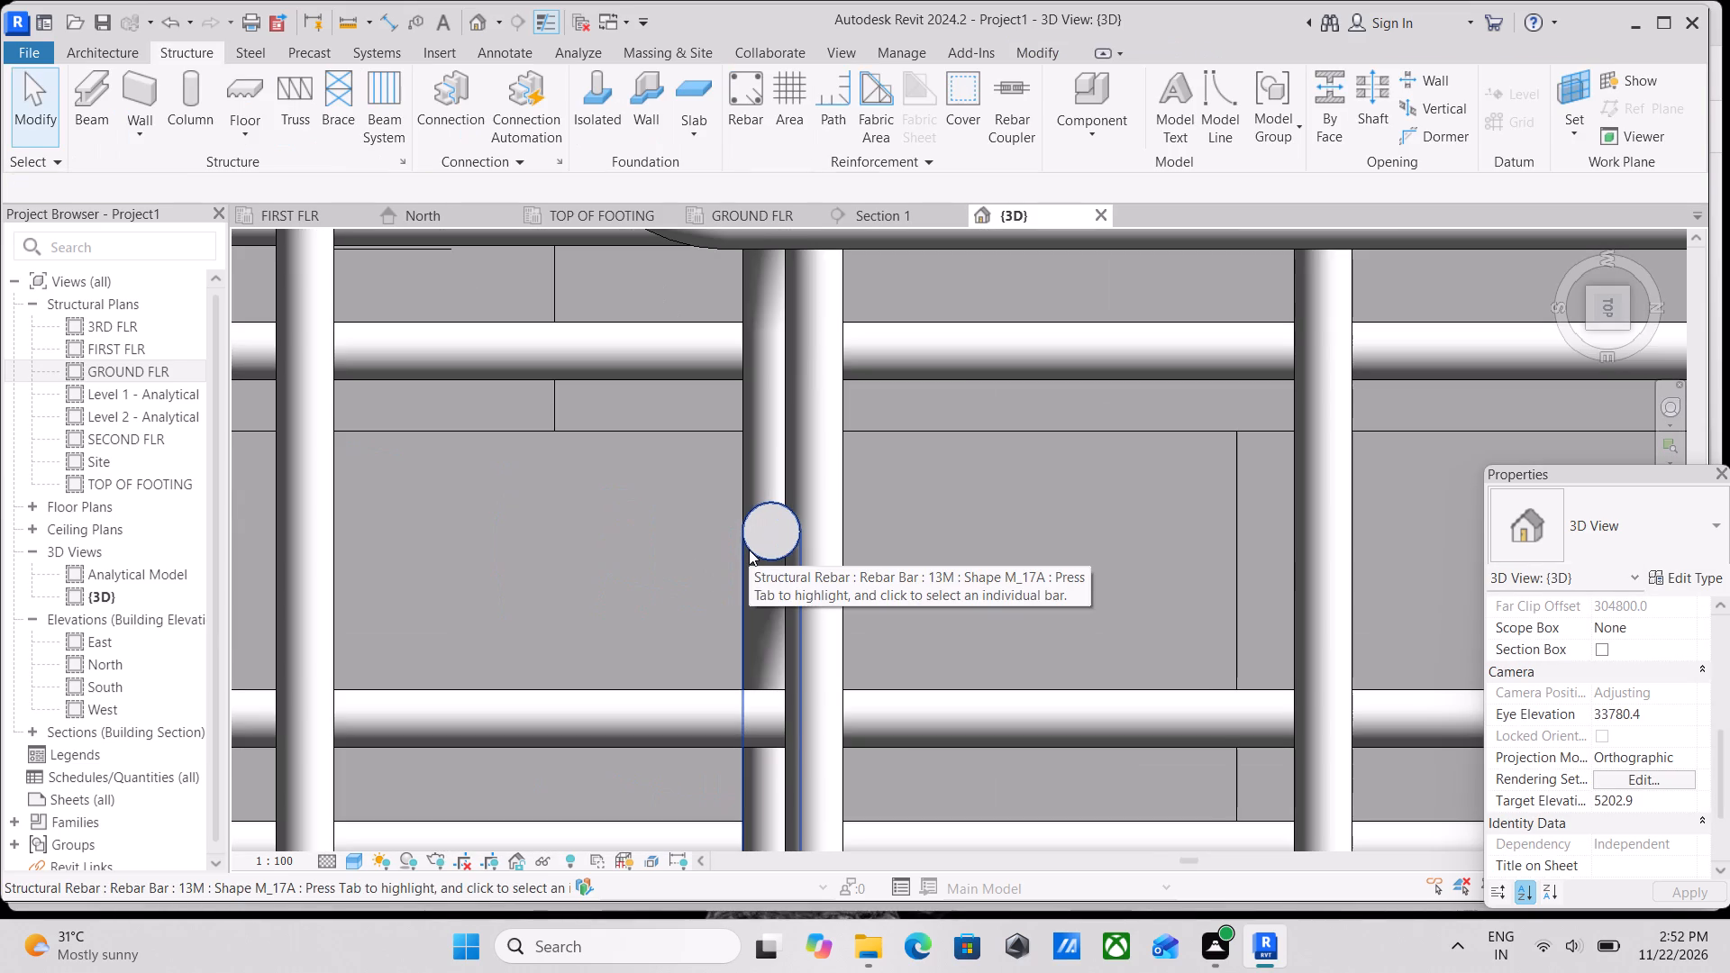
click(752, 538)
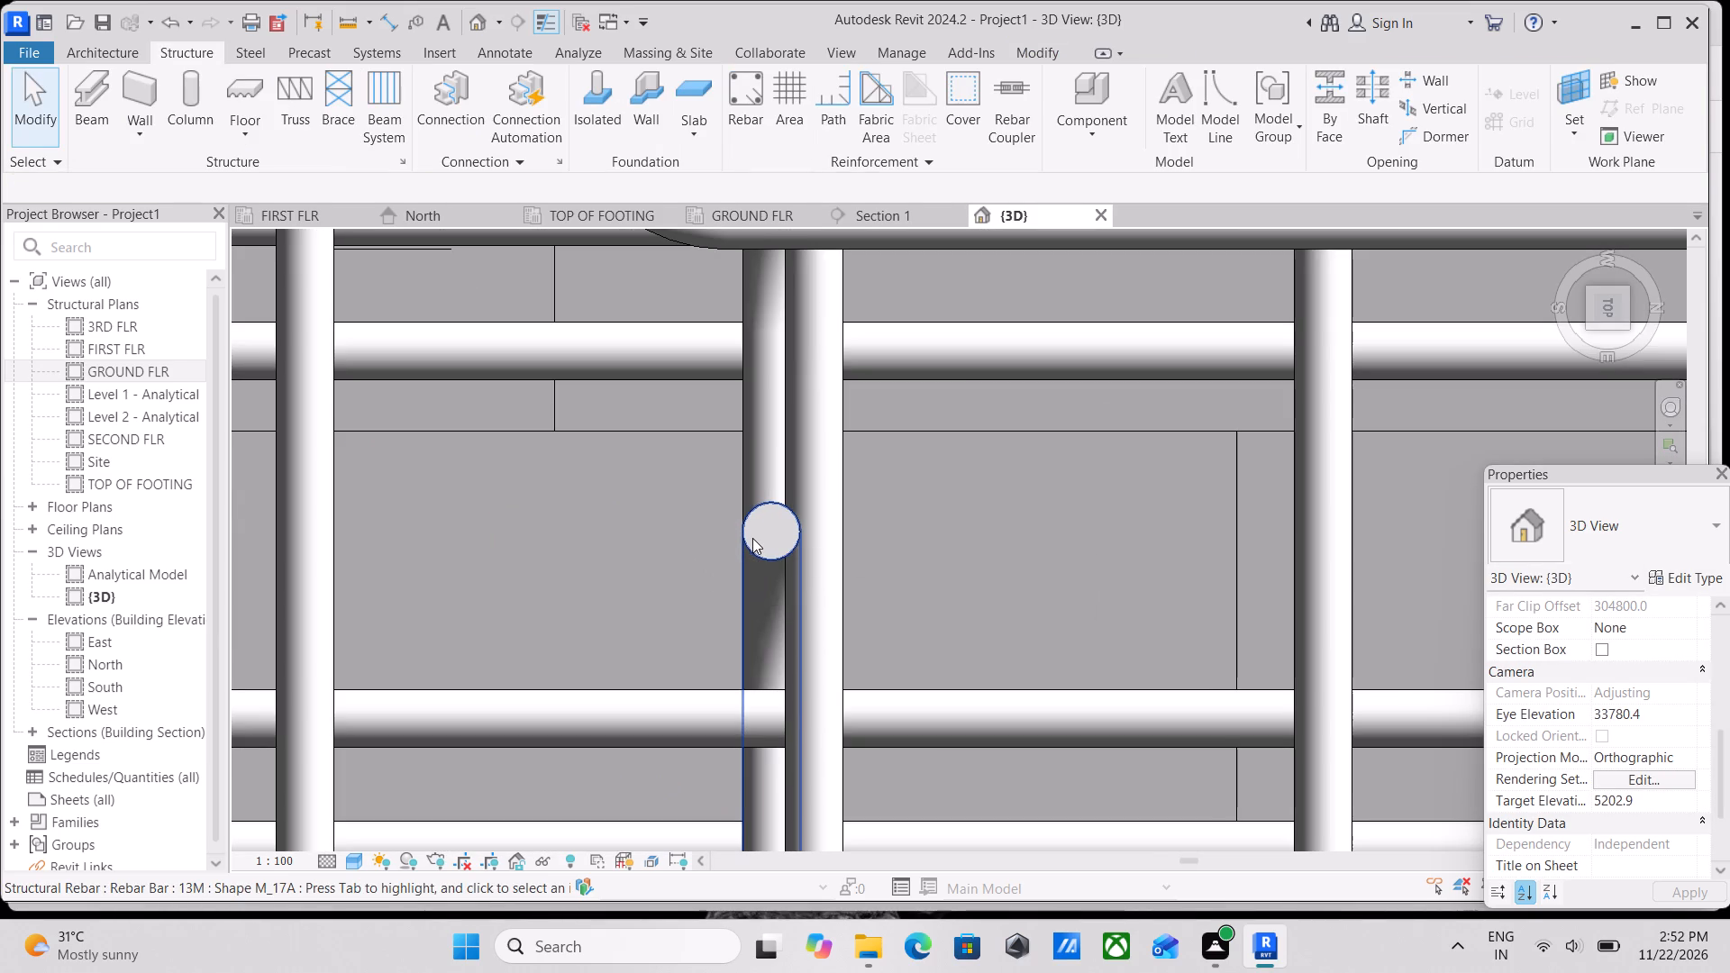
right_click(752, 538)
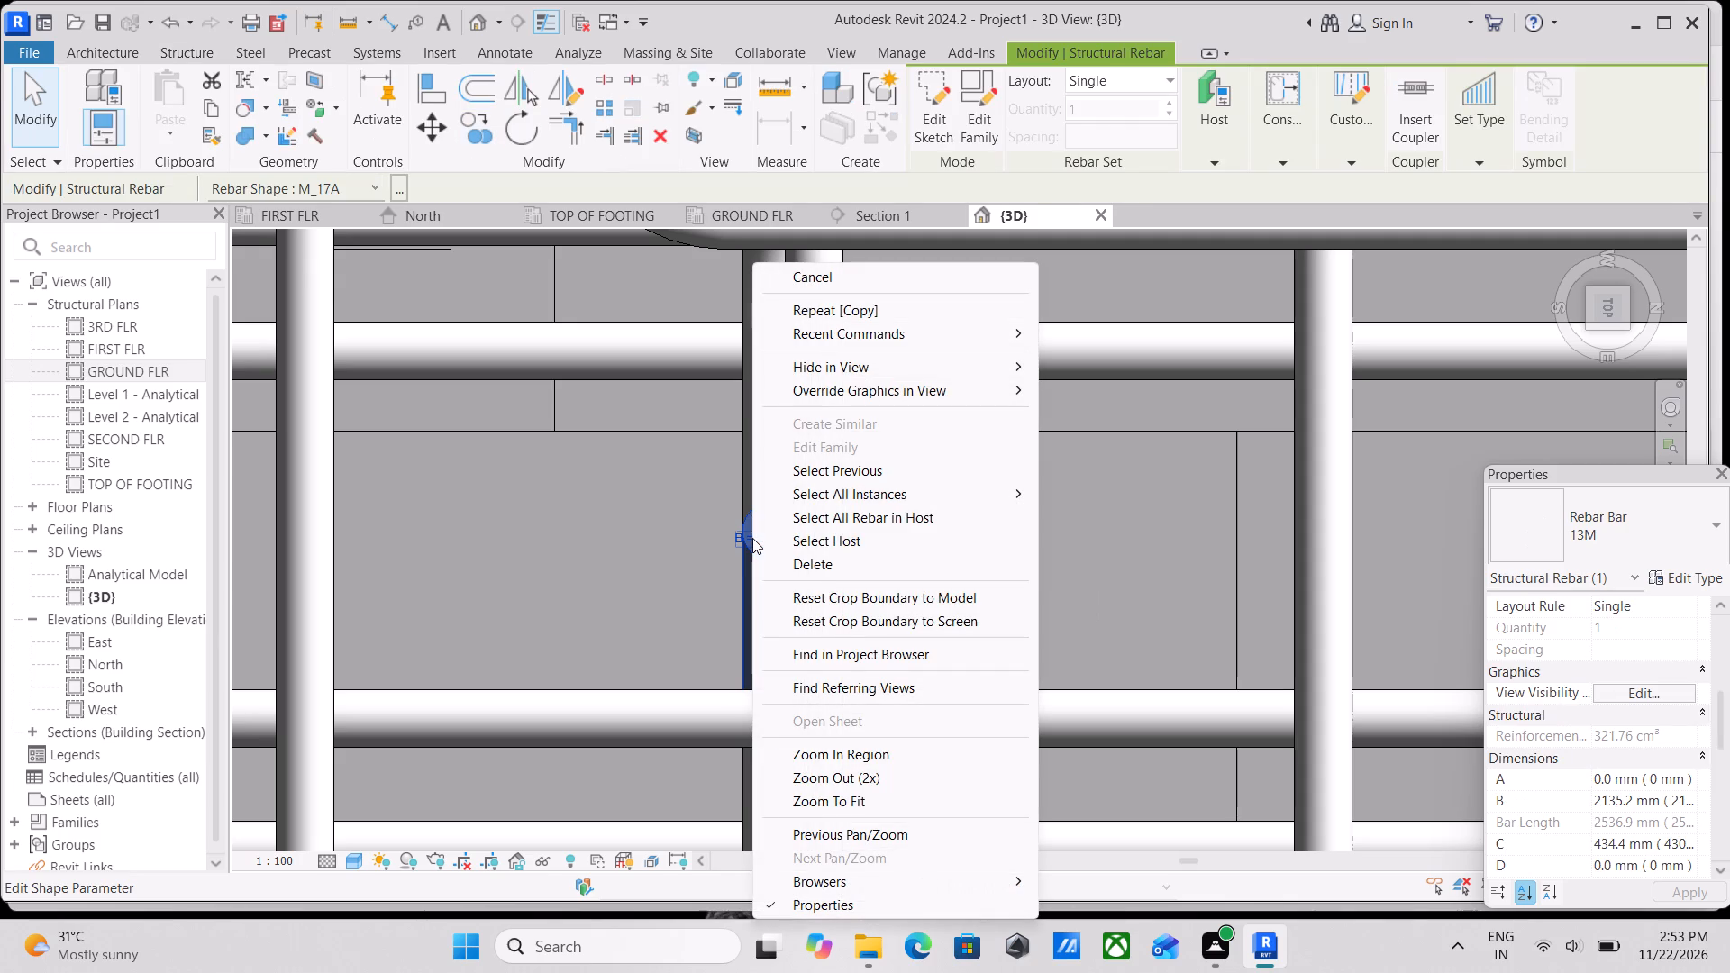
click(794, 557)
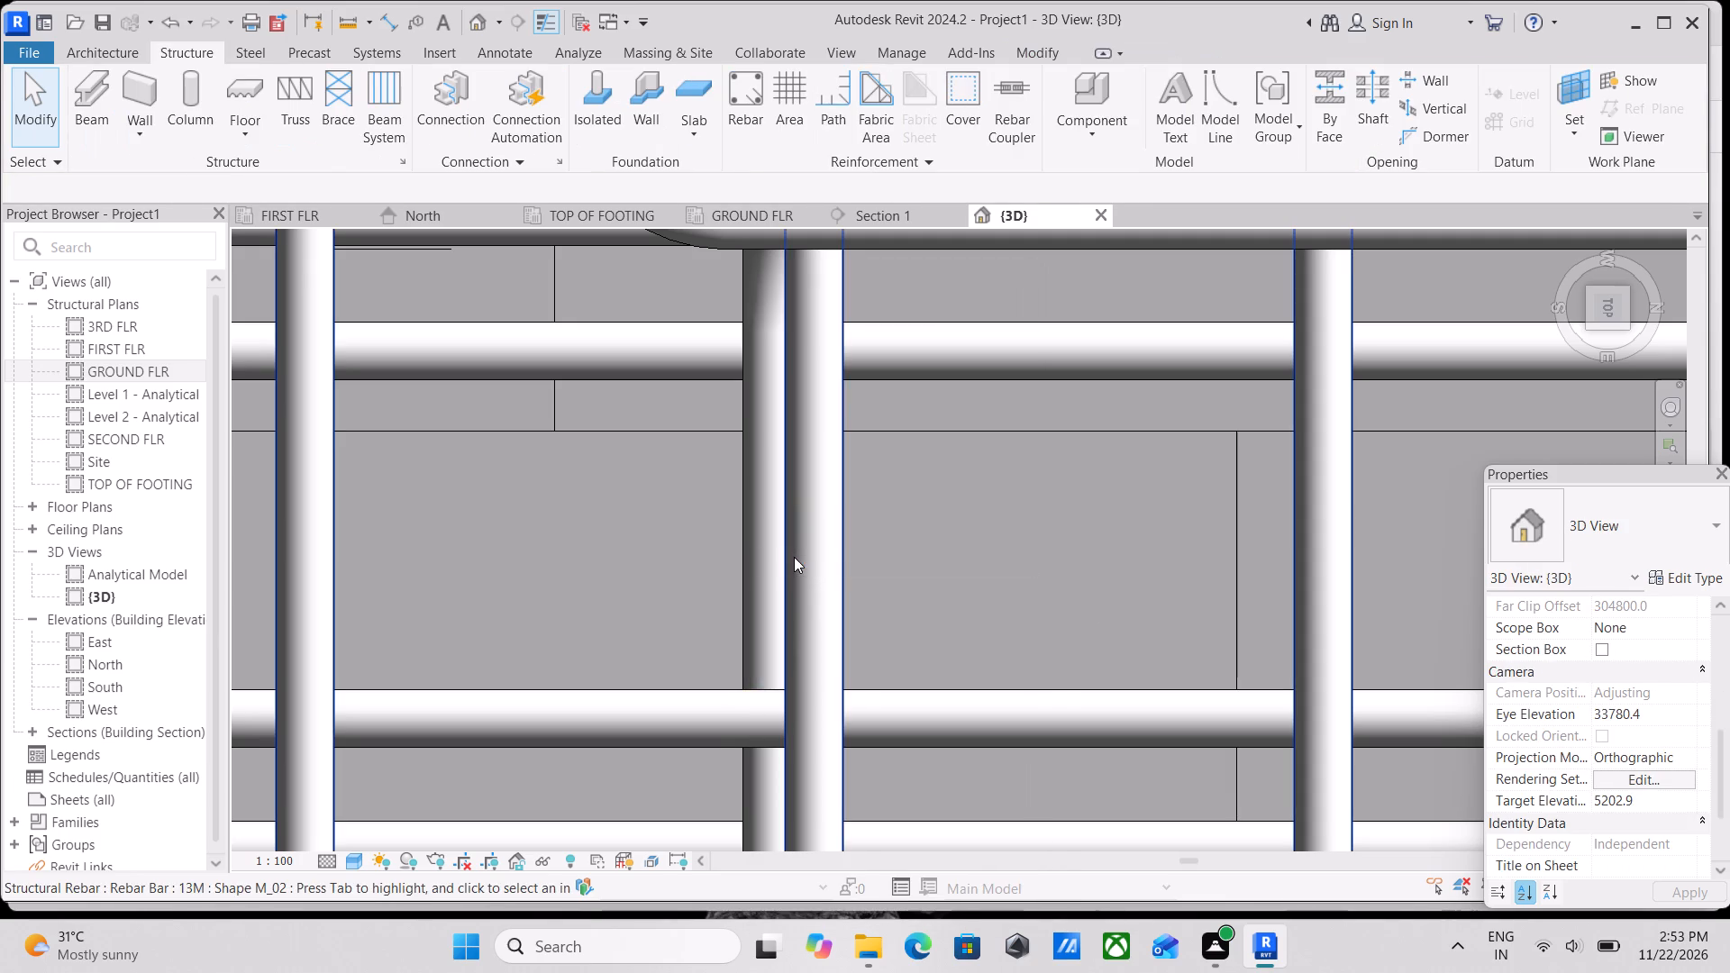
Rotate a copy of the bent 13M corner bar 35° about its end point, so its horizontal leg runs diagonally towards the footing corner.
scroll(828, 407, down, 7)
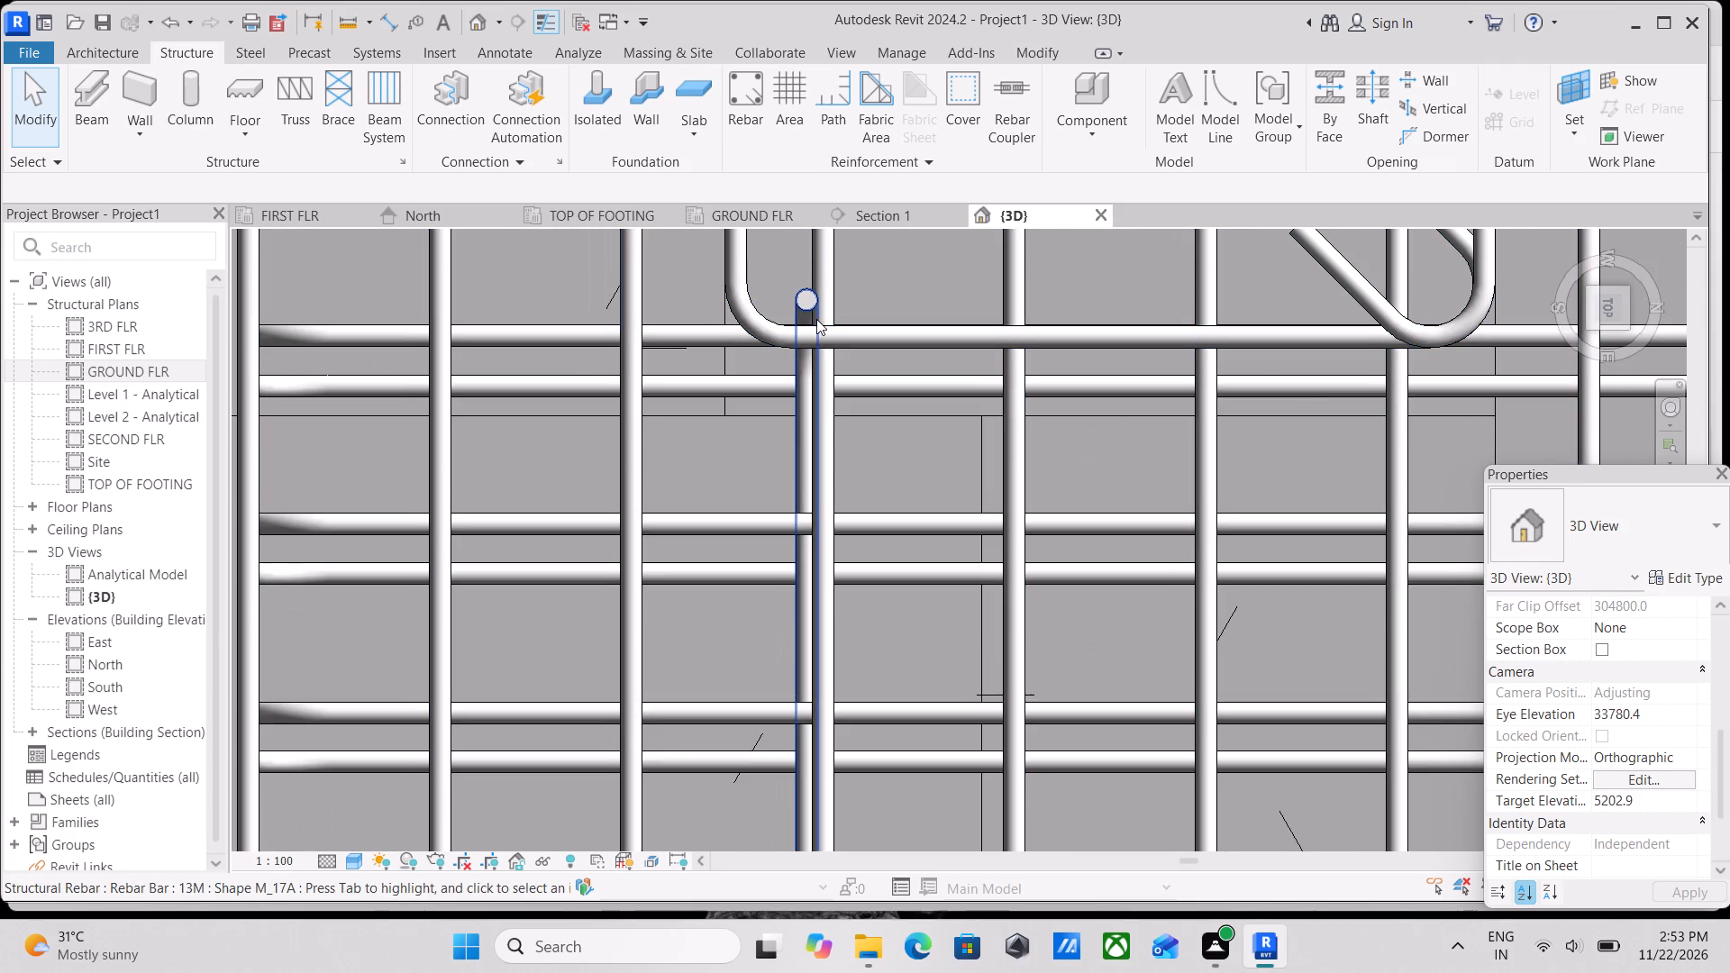
click(803, 307)
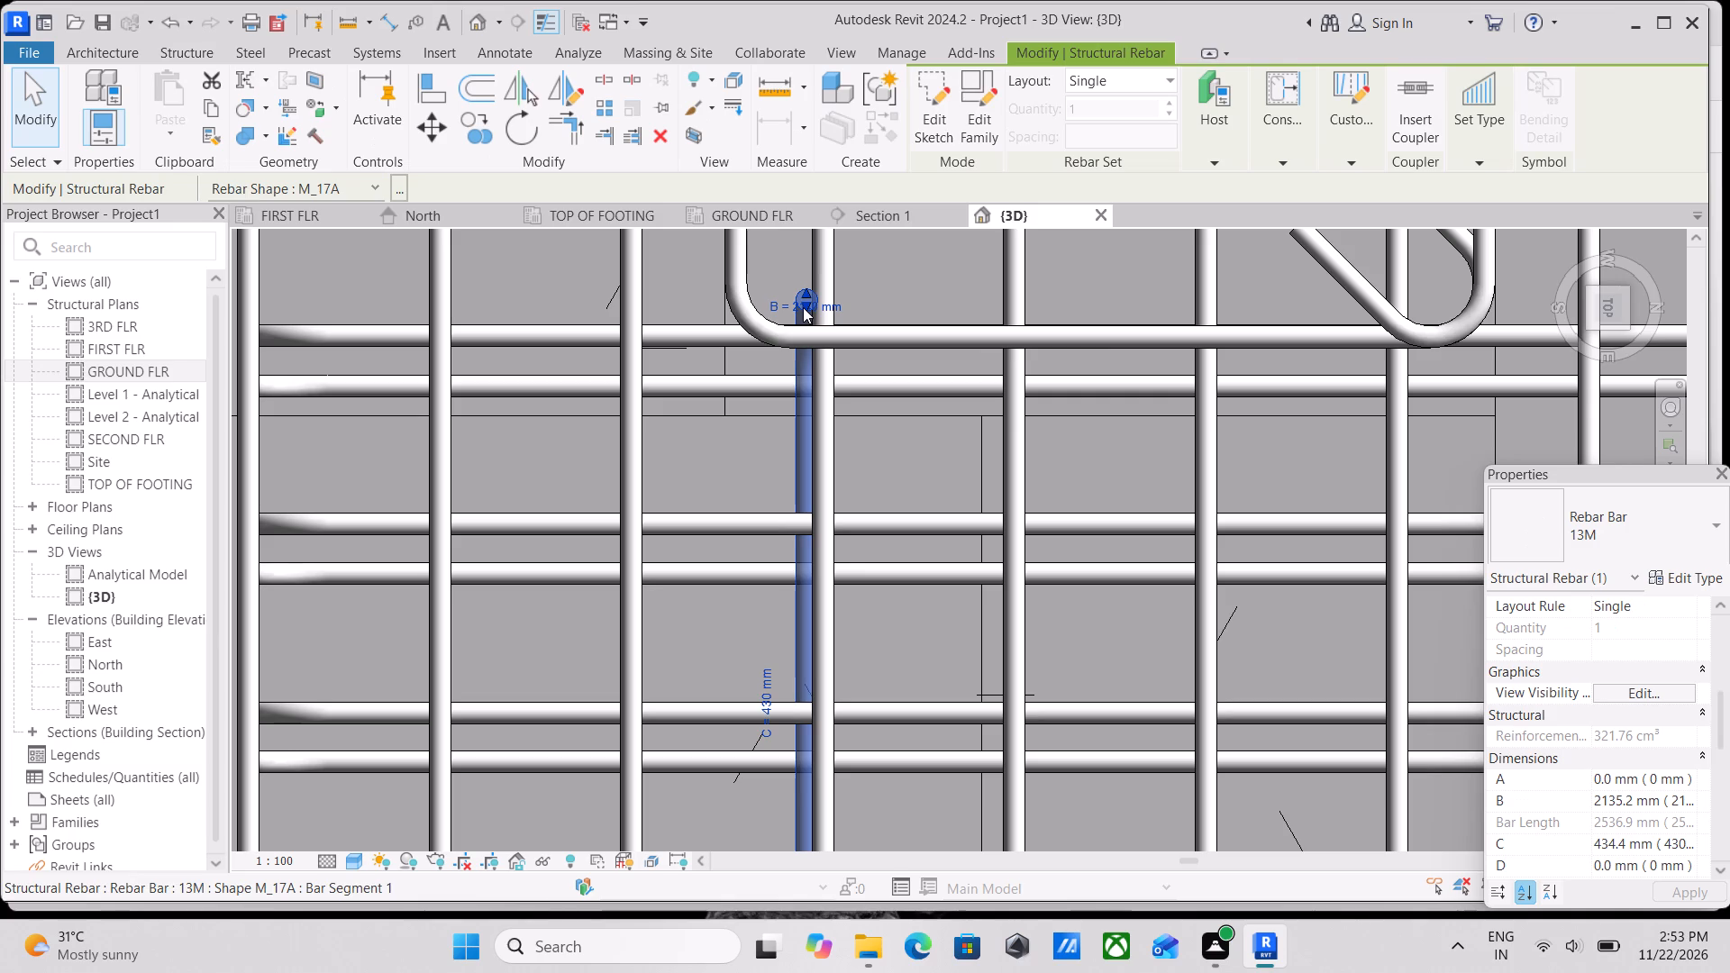
scroll(803, 307, up, 2)
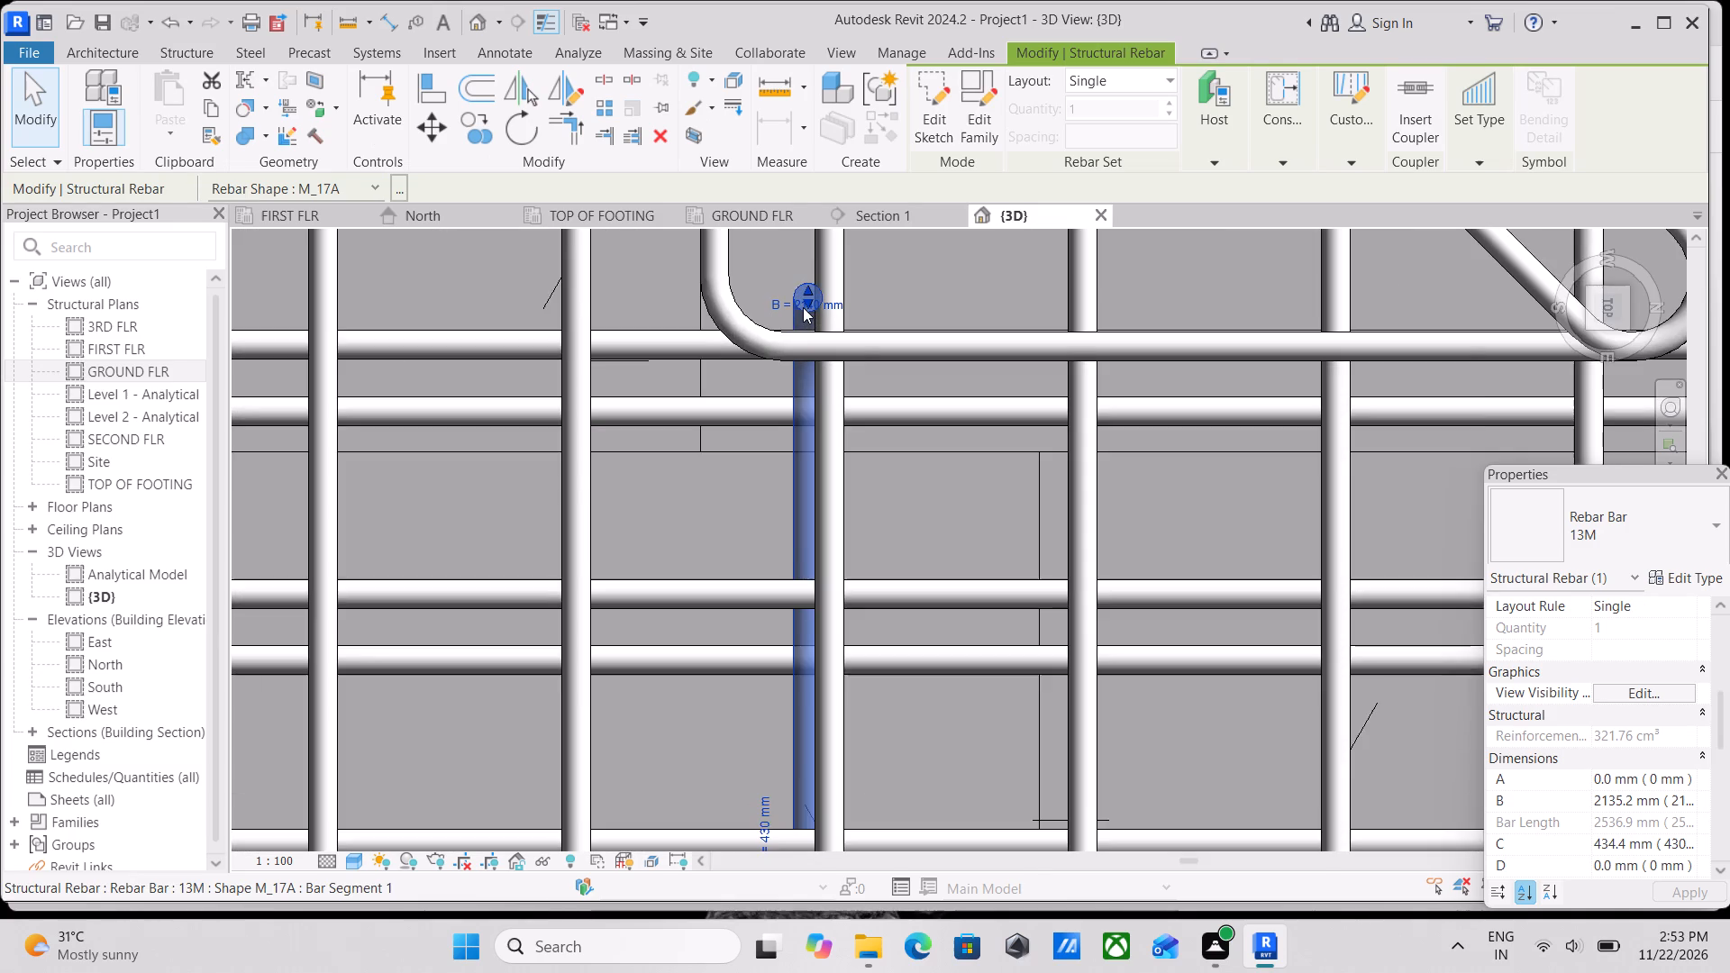
scroll(803, 307, down, 2)
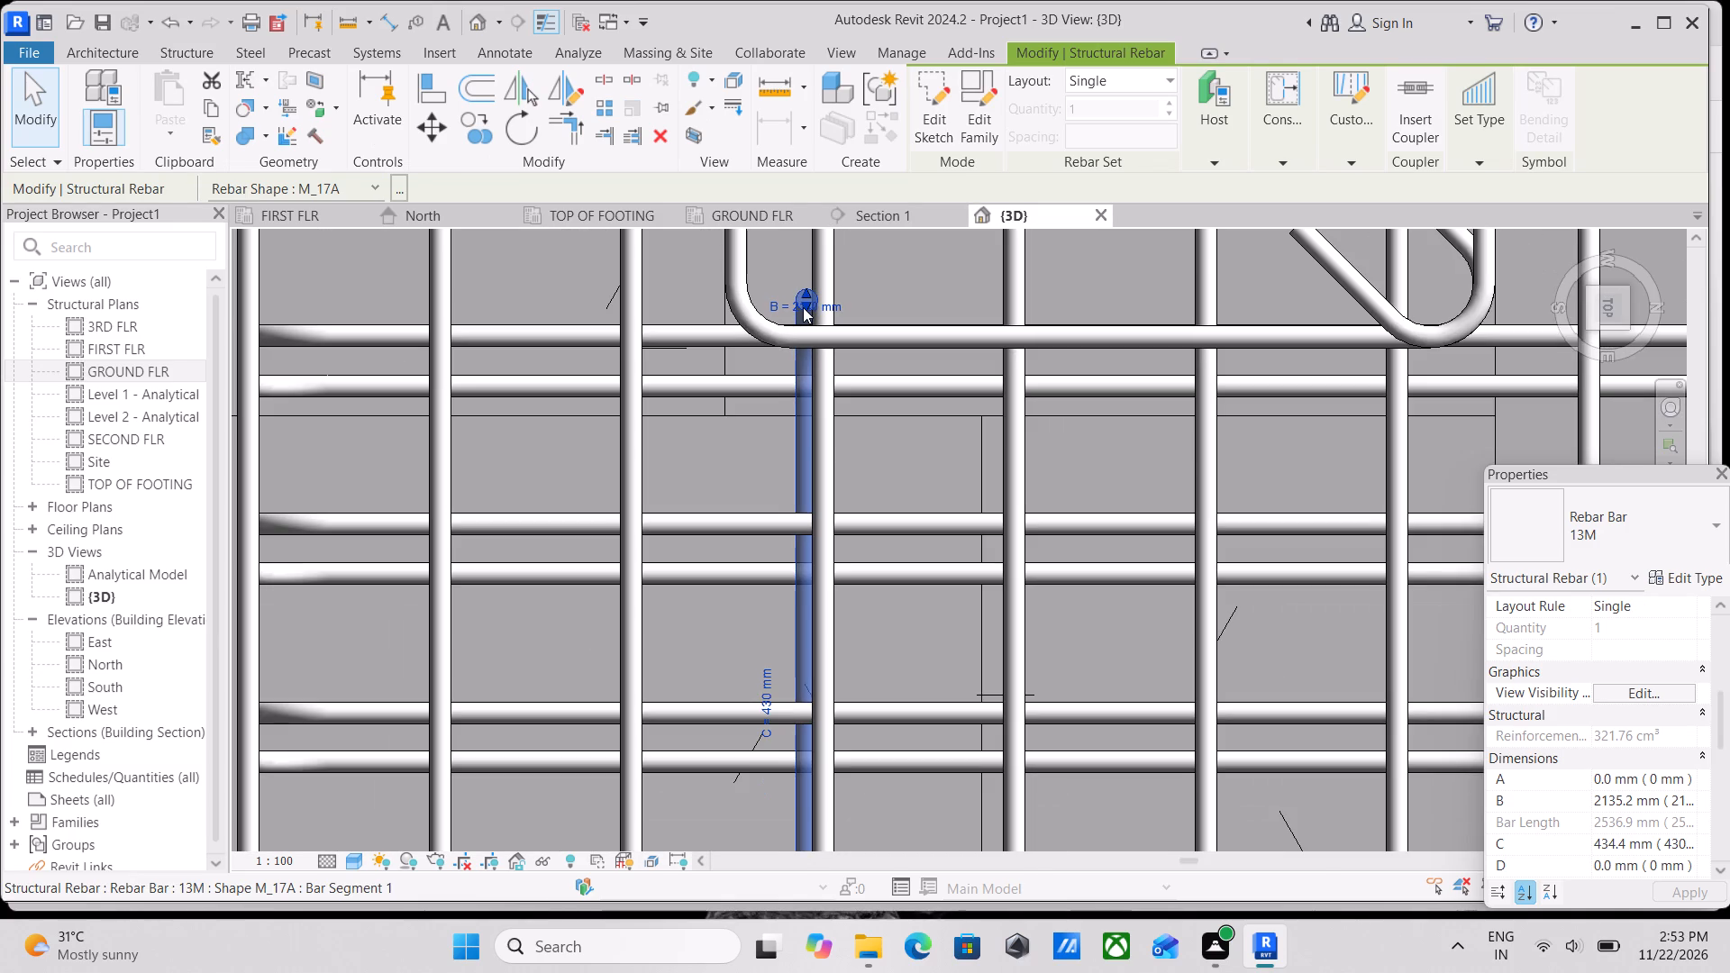
scroll(803, 307, up, 1)
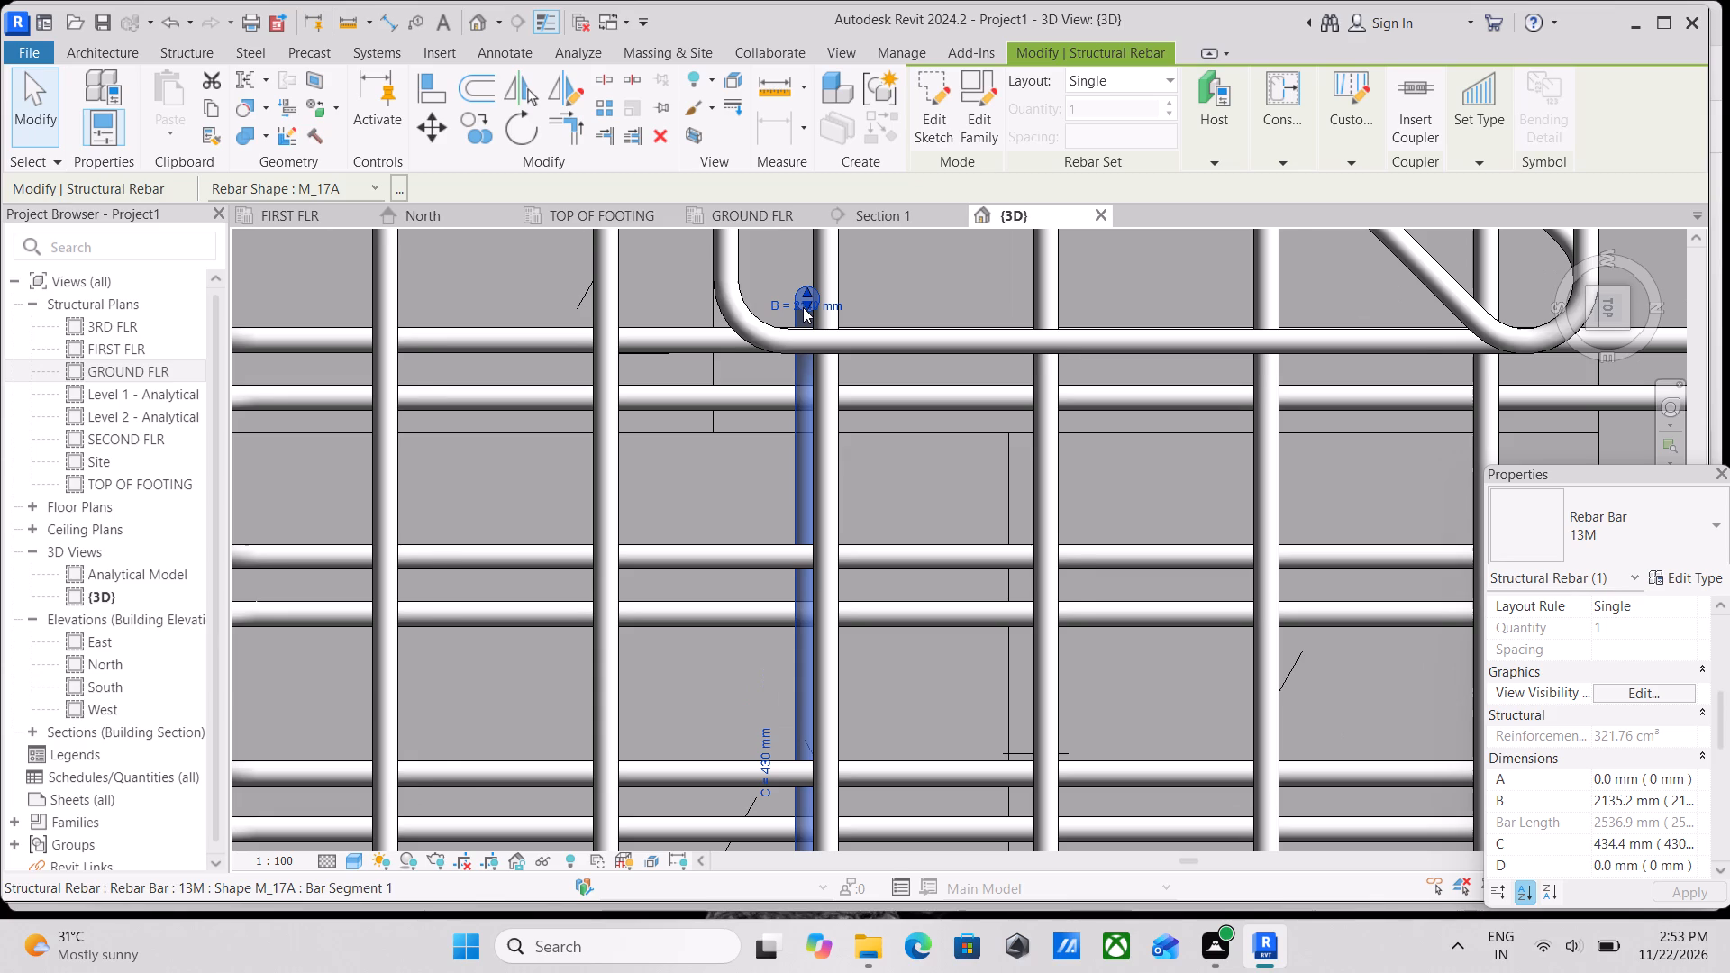
scroll(803, 307, down, 1)
scroll(803, 307, up, 4)
scroll(803, 307, down, 4)
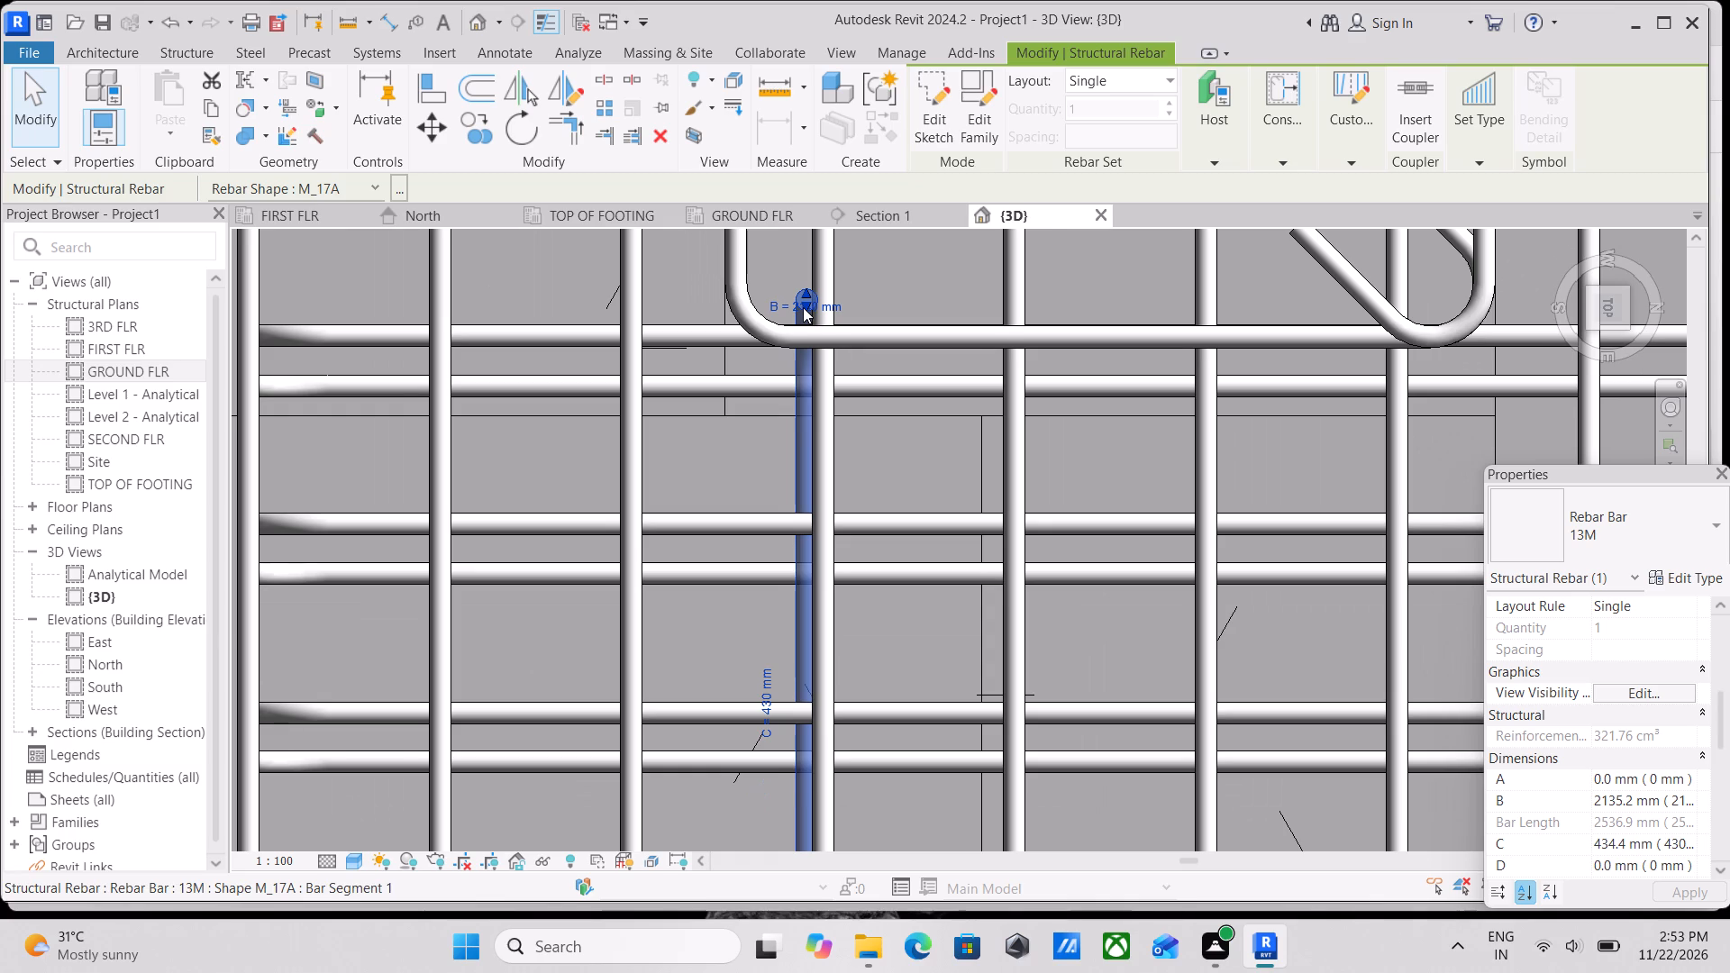
scroll(803, 307, up, 1)
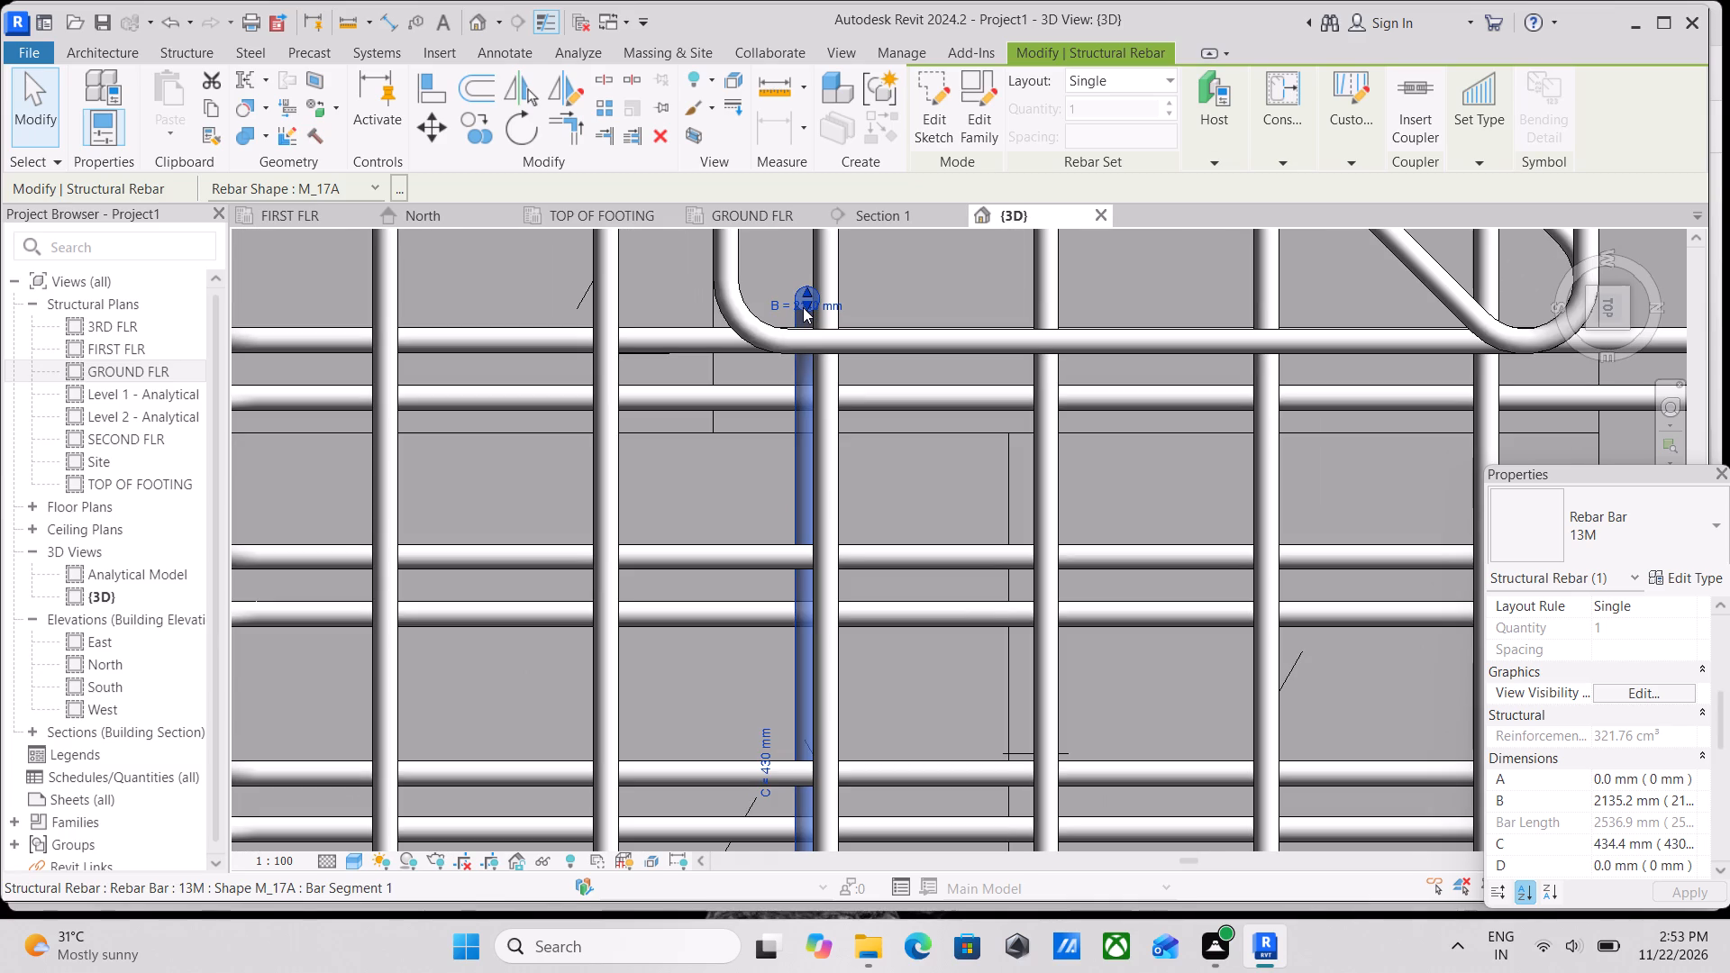
scroll(803, 307, up, 1)
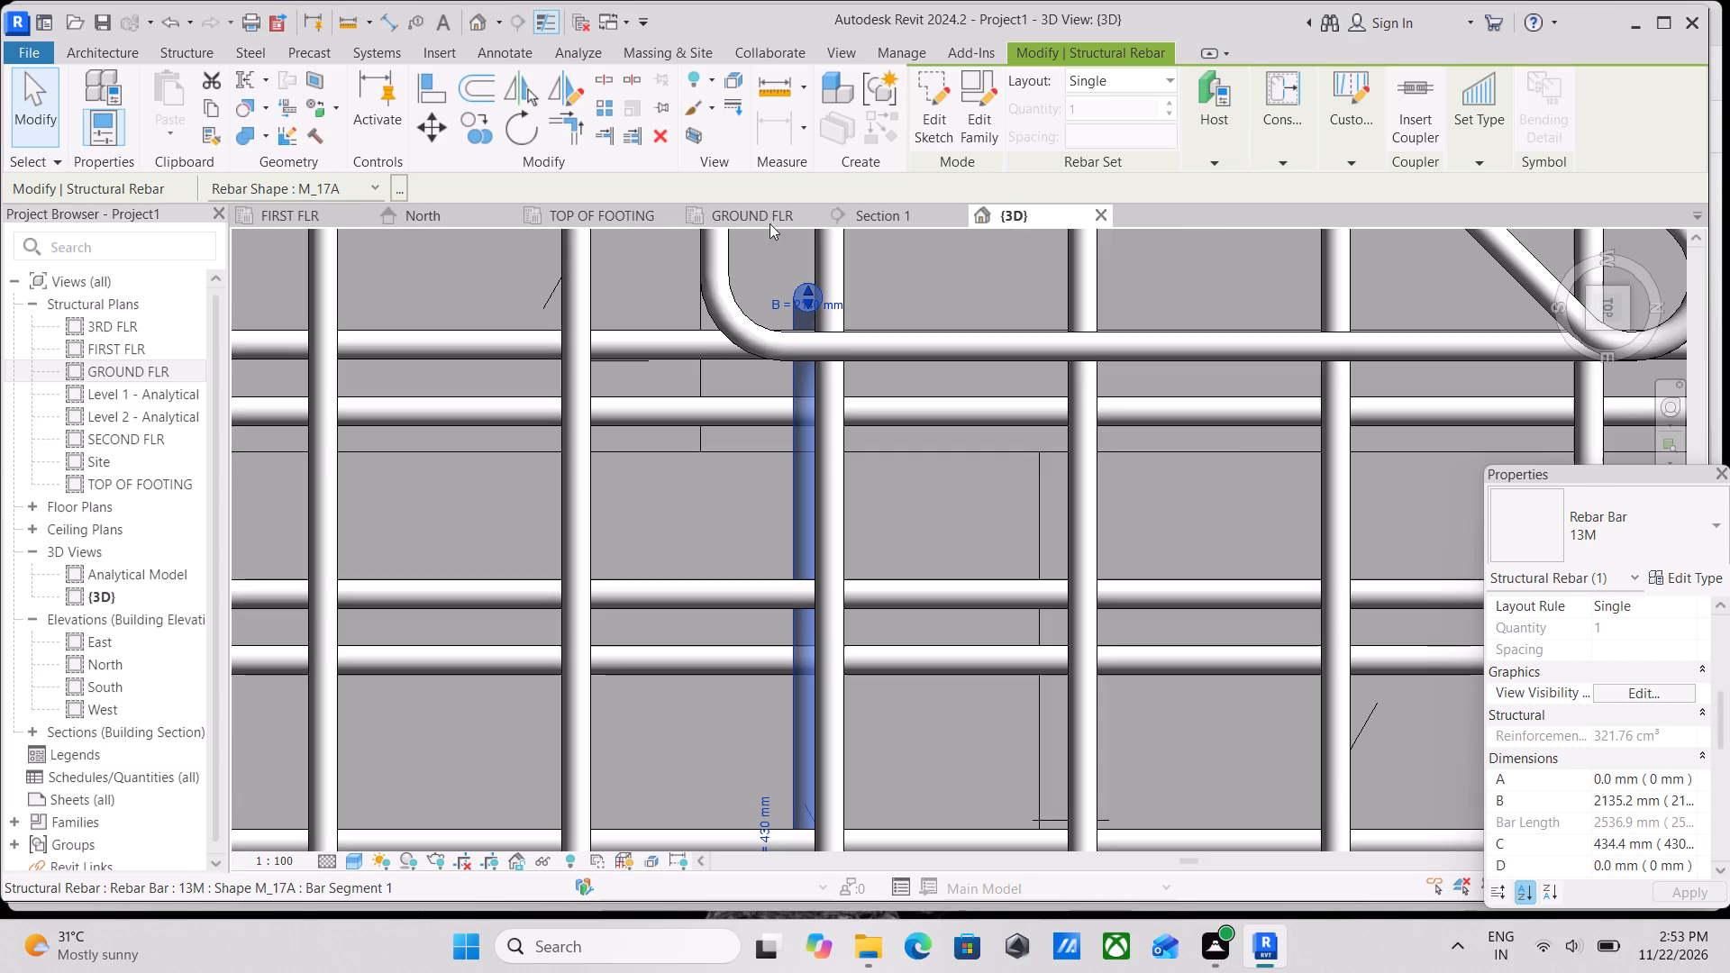
click(528, 126)
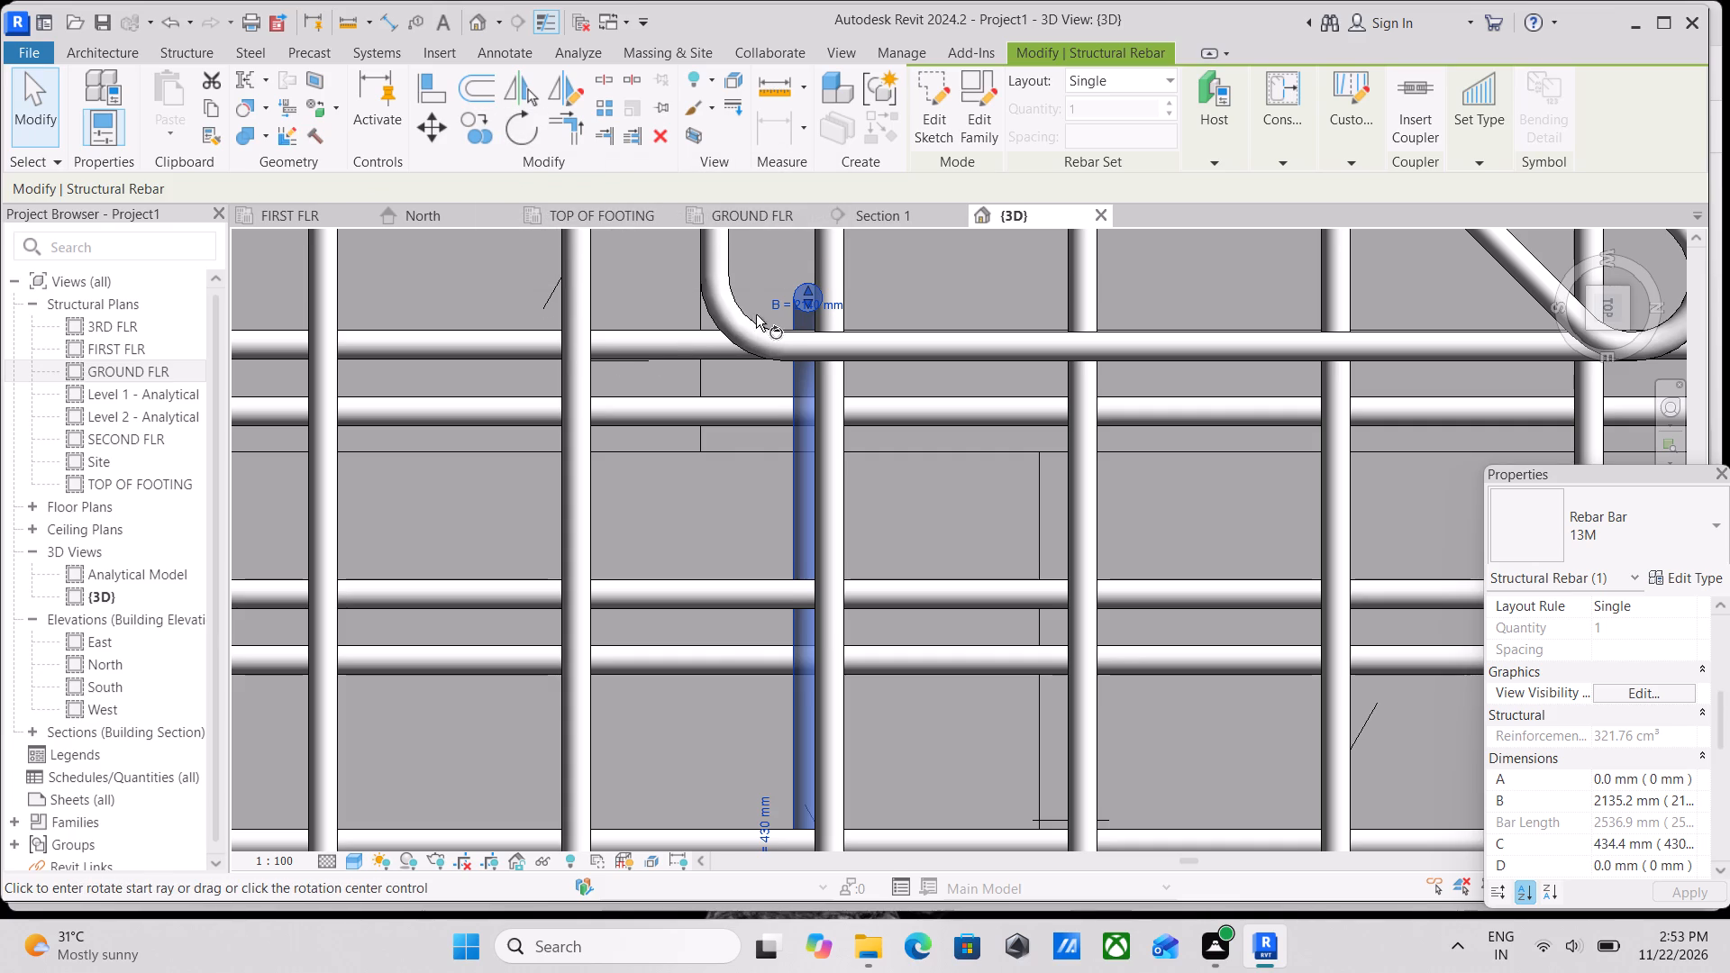
click(660, 177)
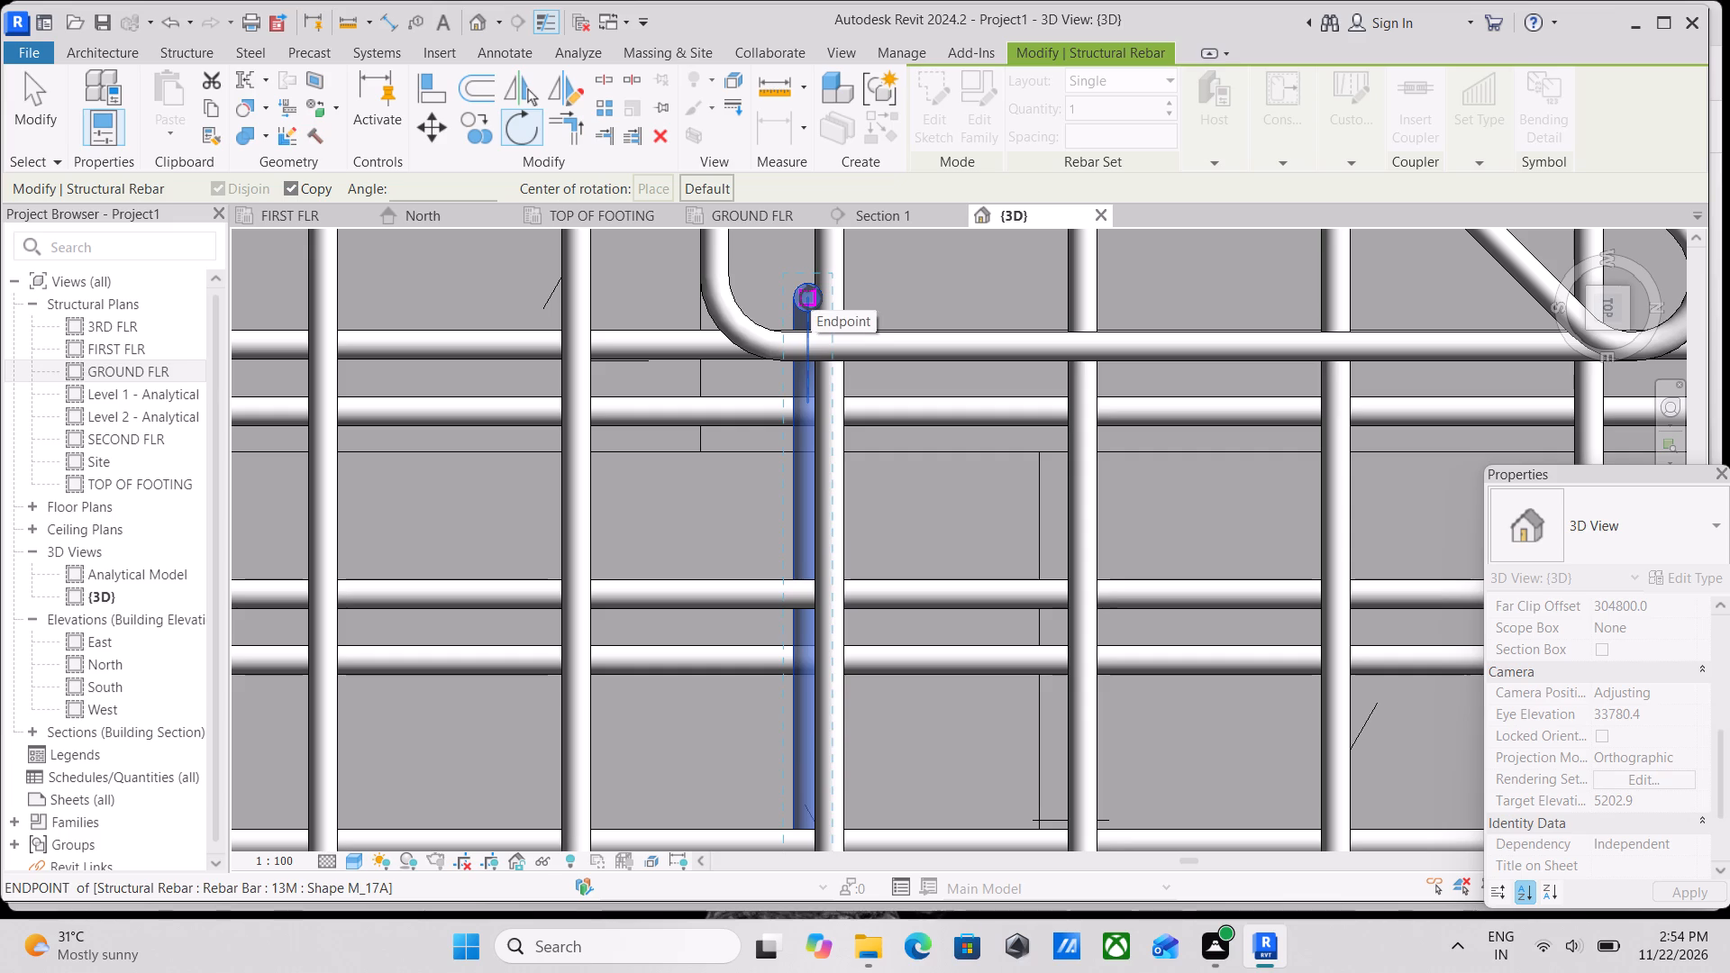
click(811, 297)
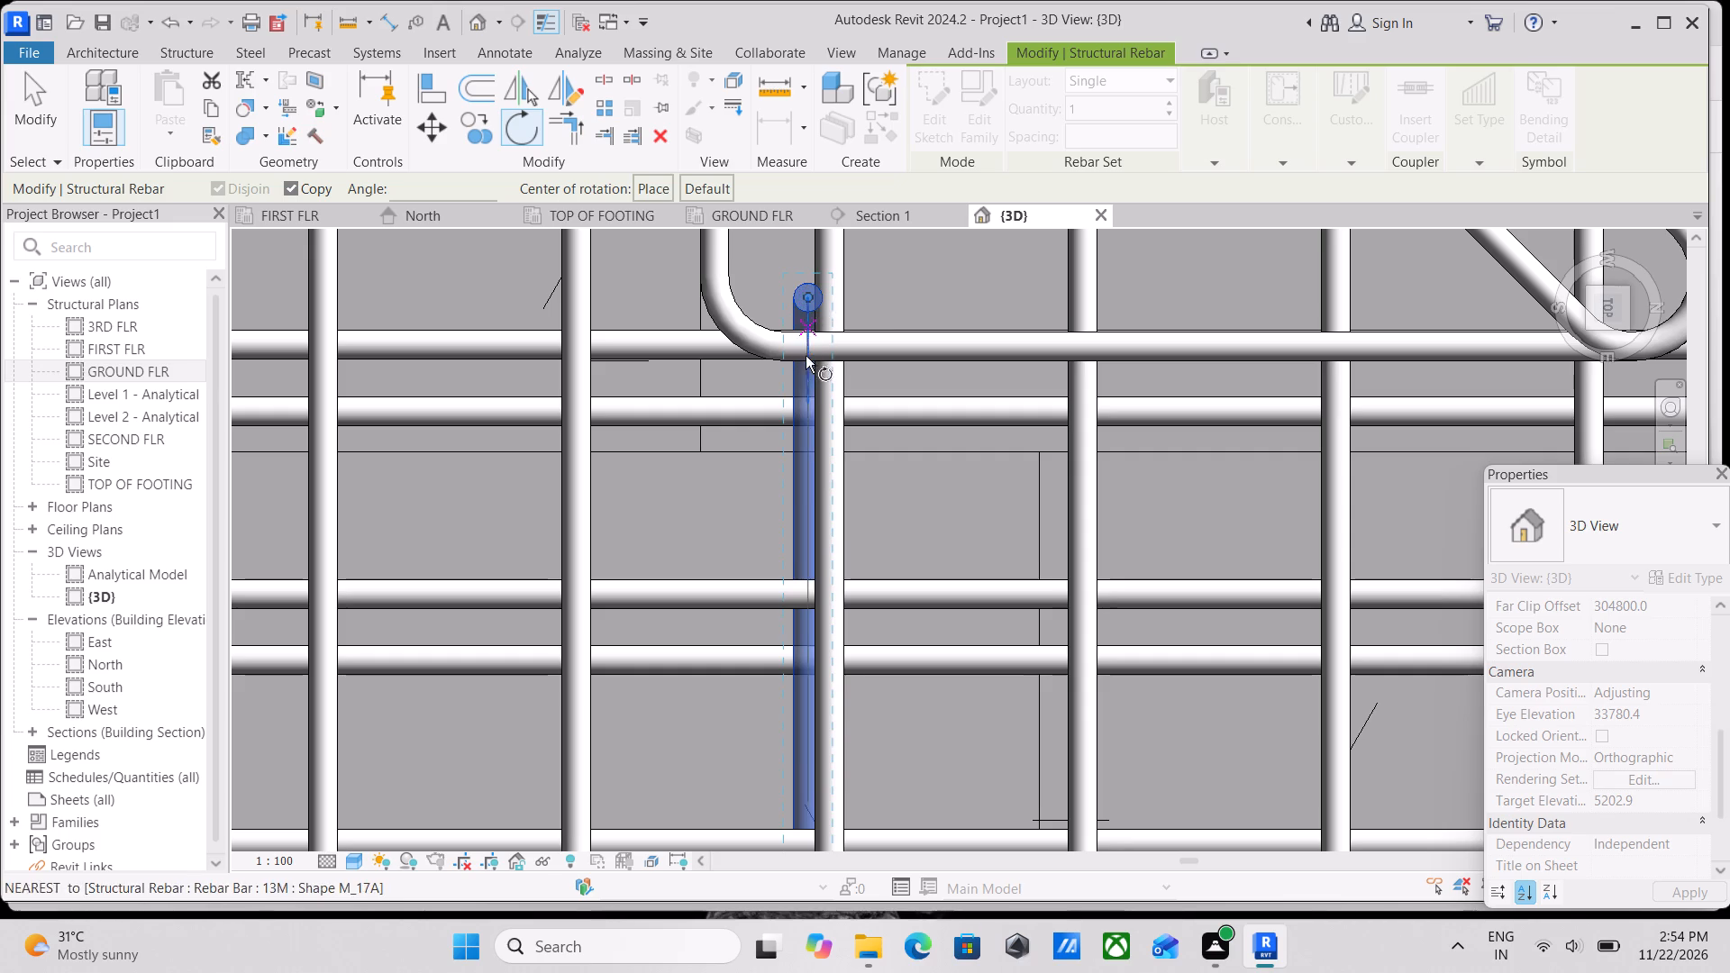
scroll(788, 466, down, 1)
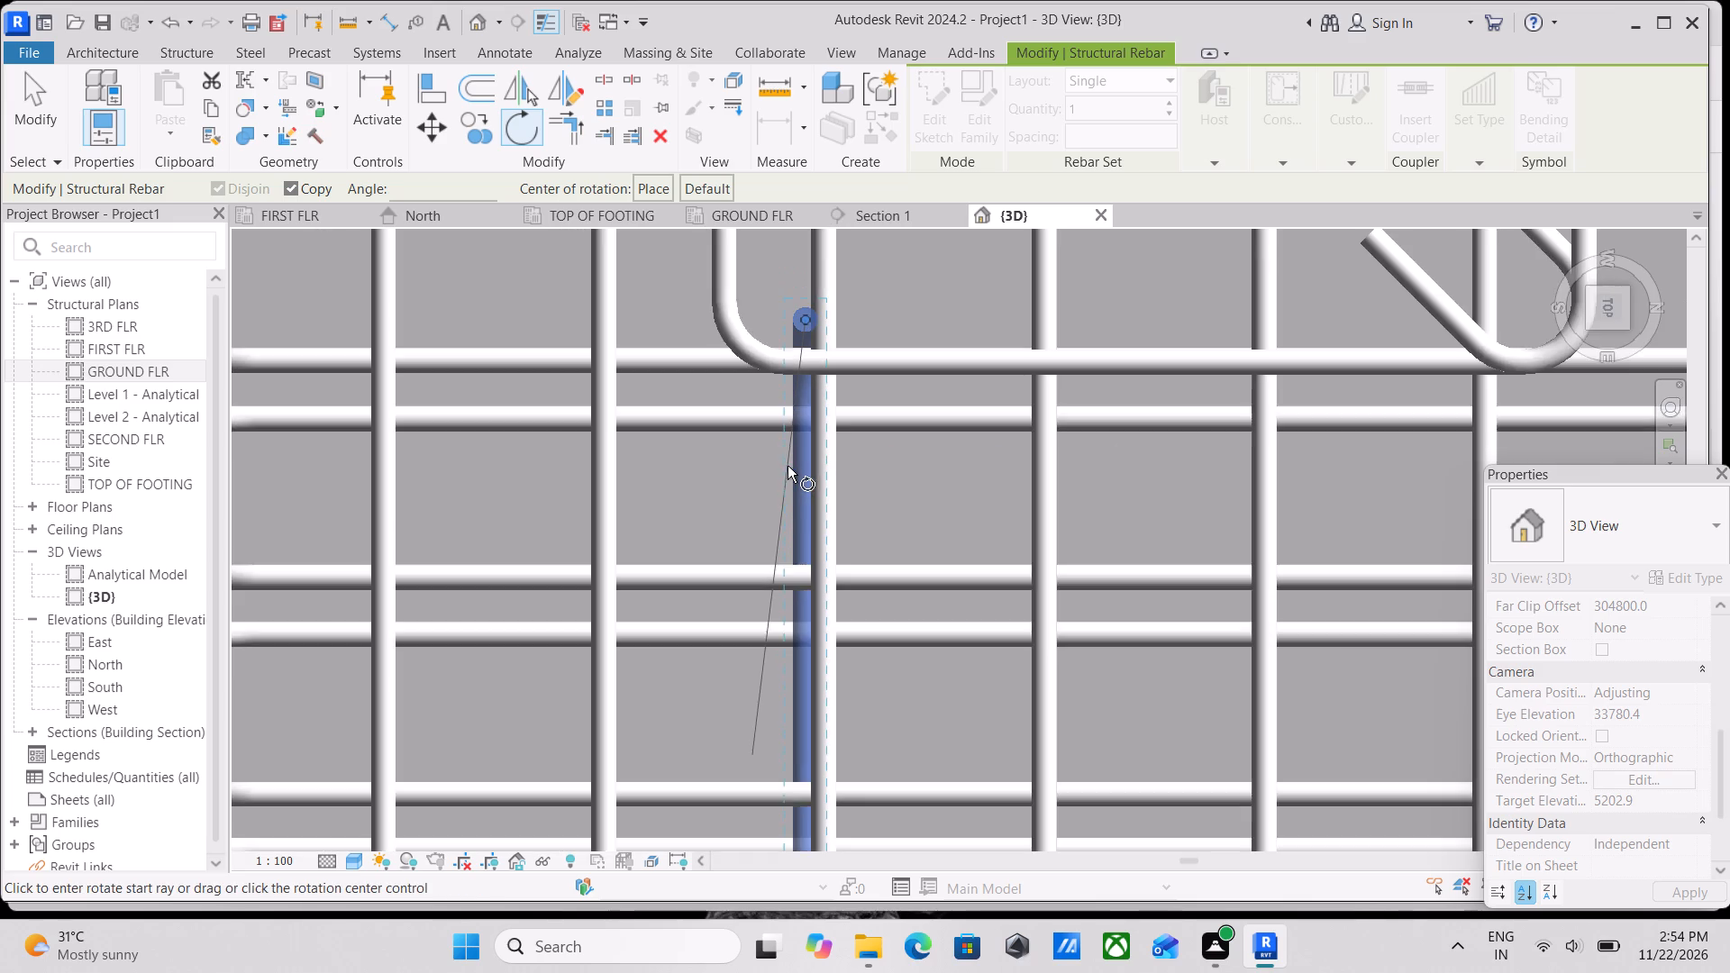
middle_drag(788, 466, 778, 301)
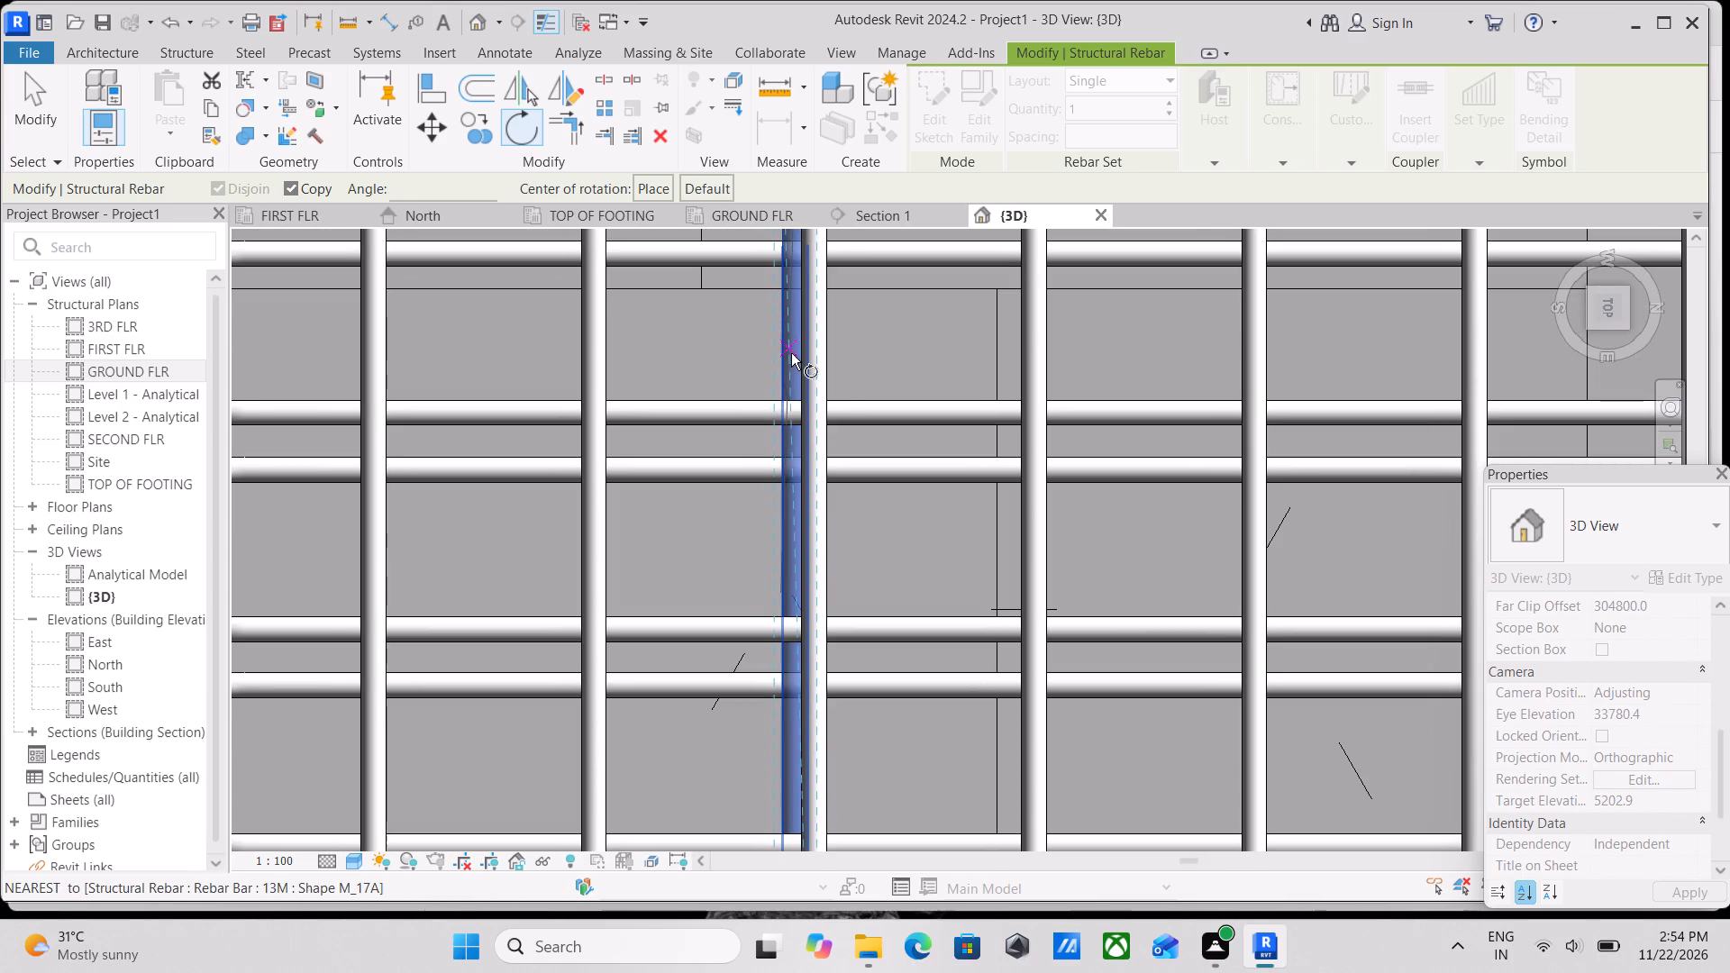
scroll(789, 318, down, 2)
scroll(799, 341, up, 1)
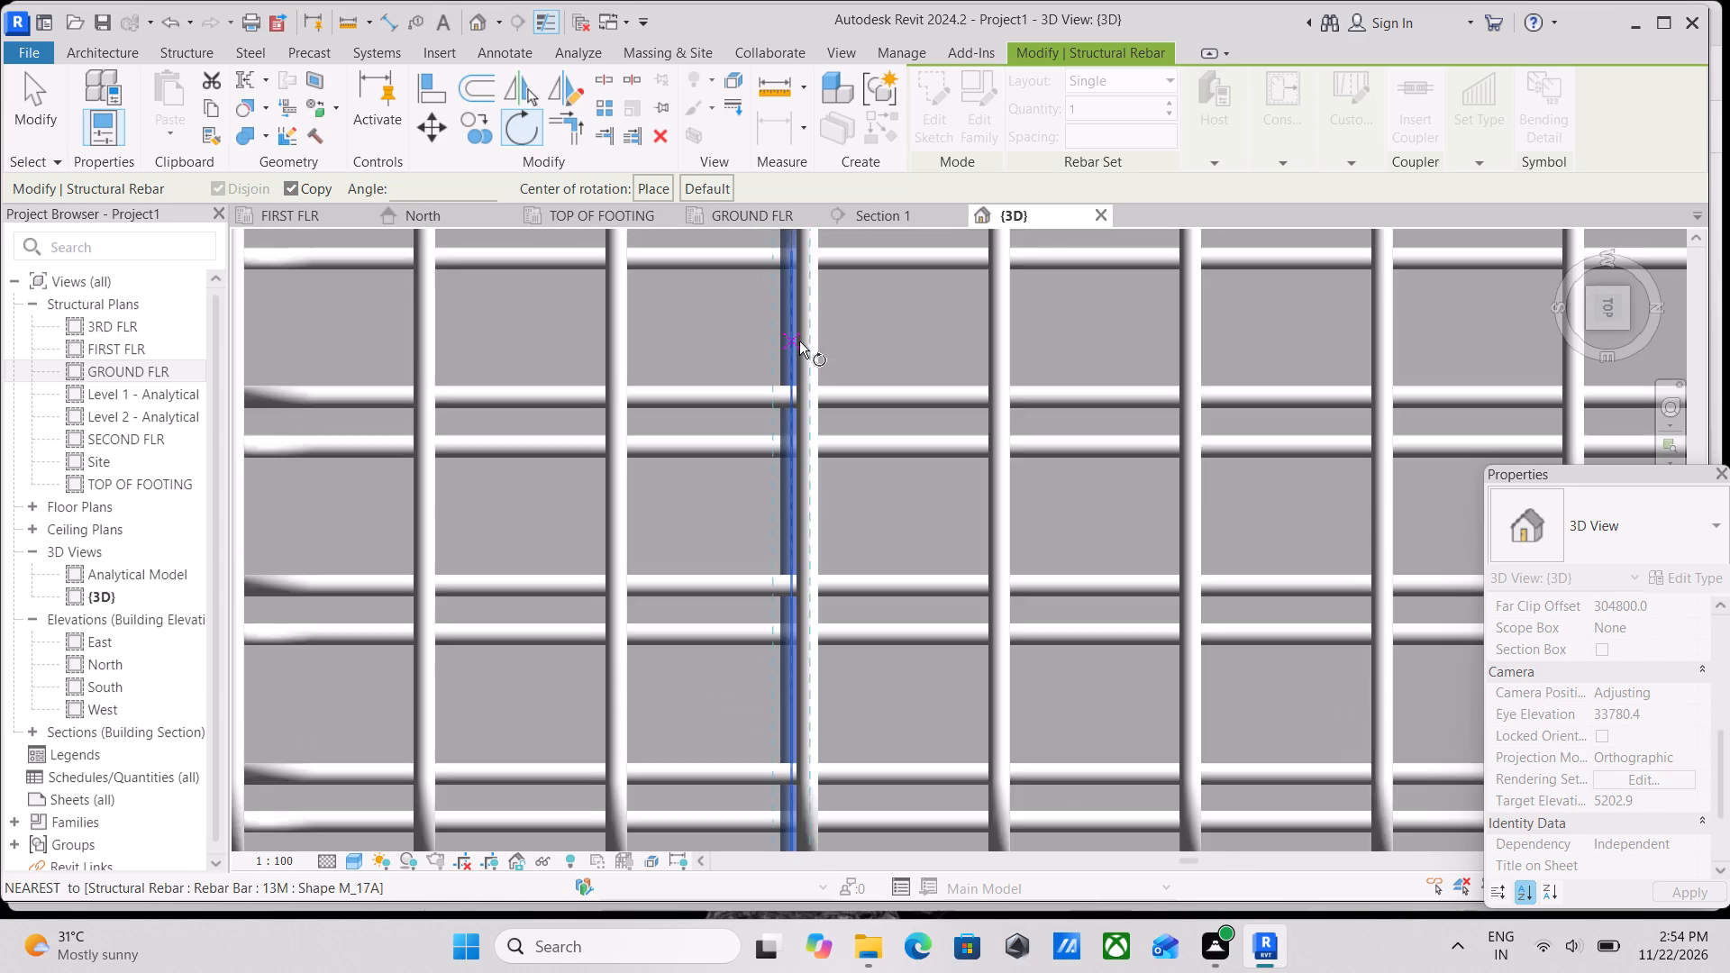
scroll(799, 341, down, 5)
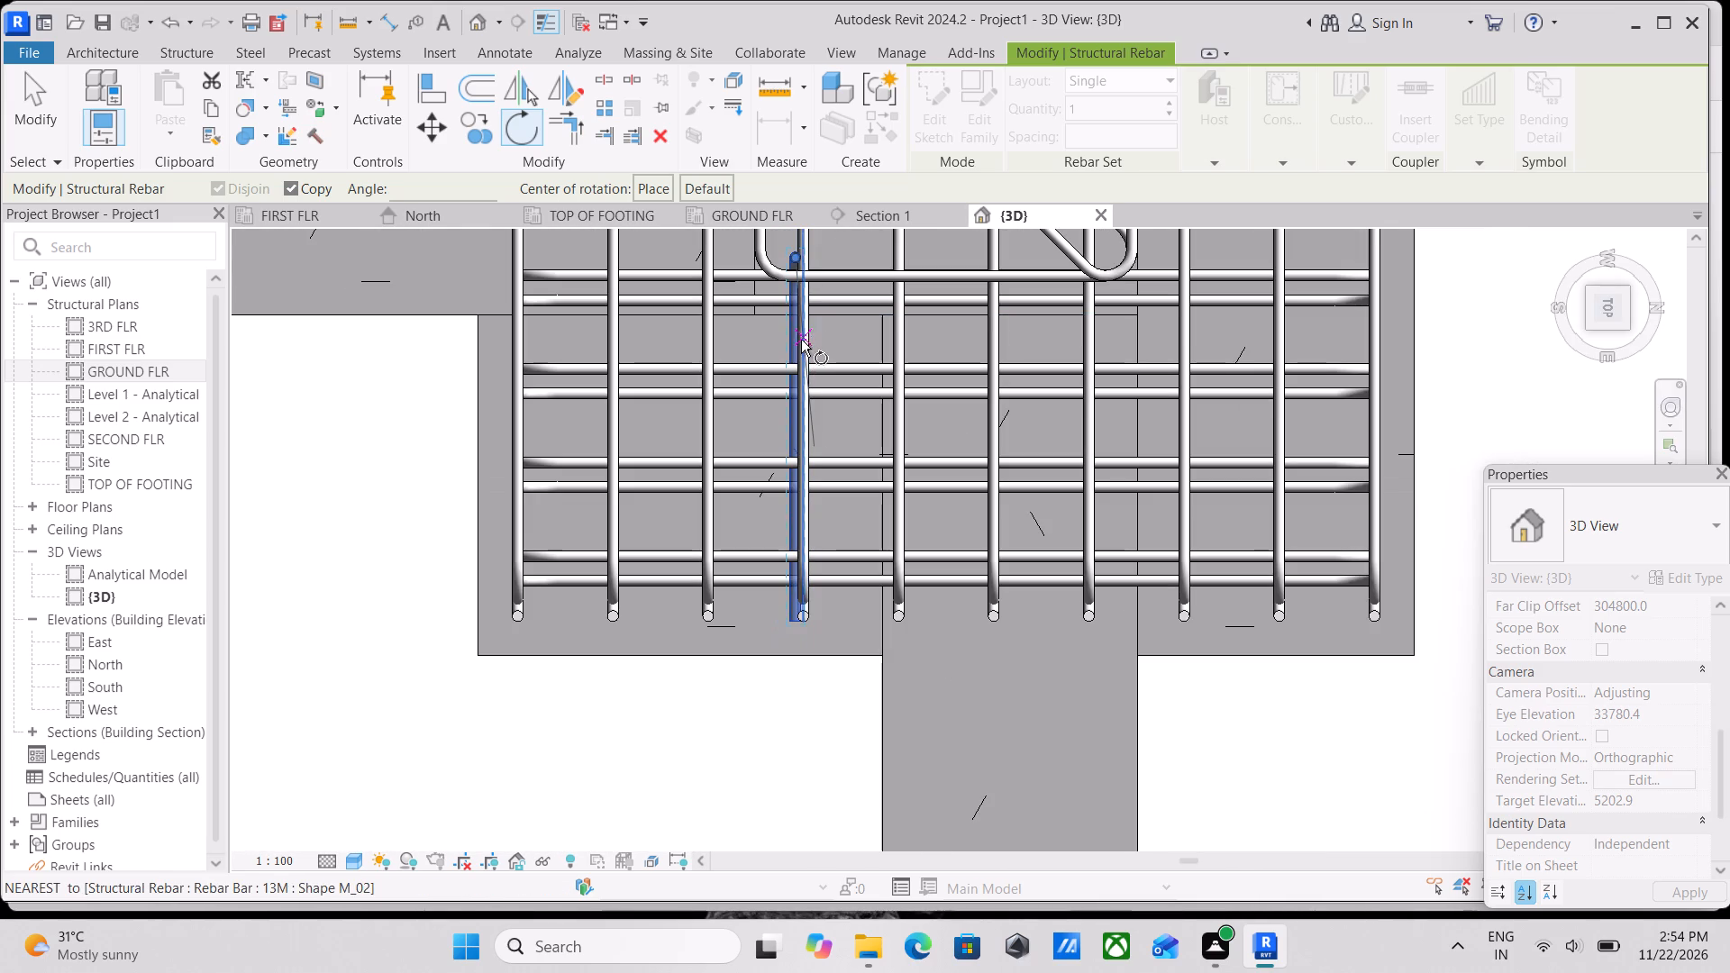
click(797, 341)
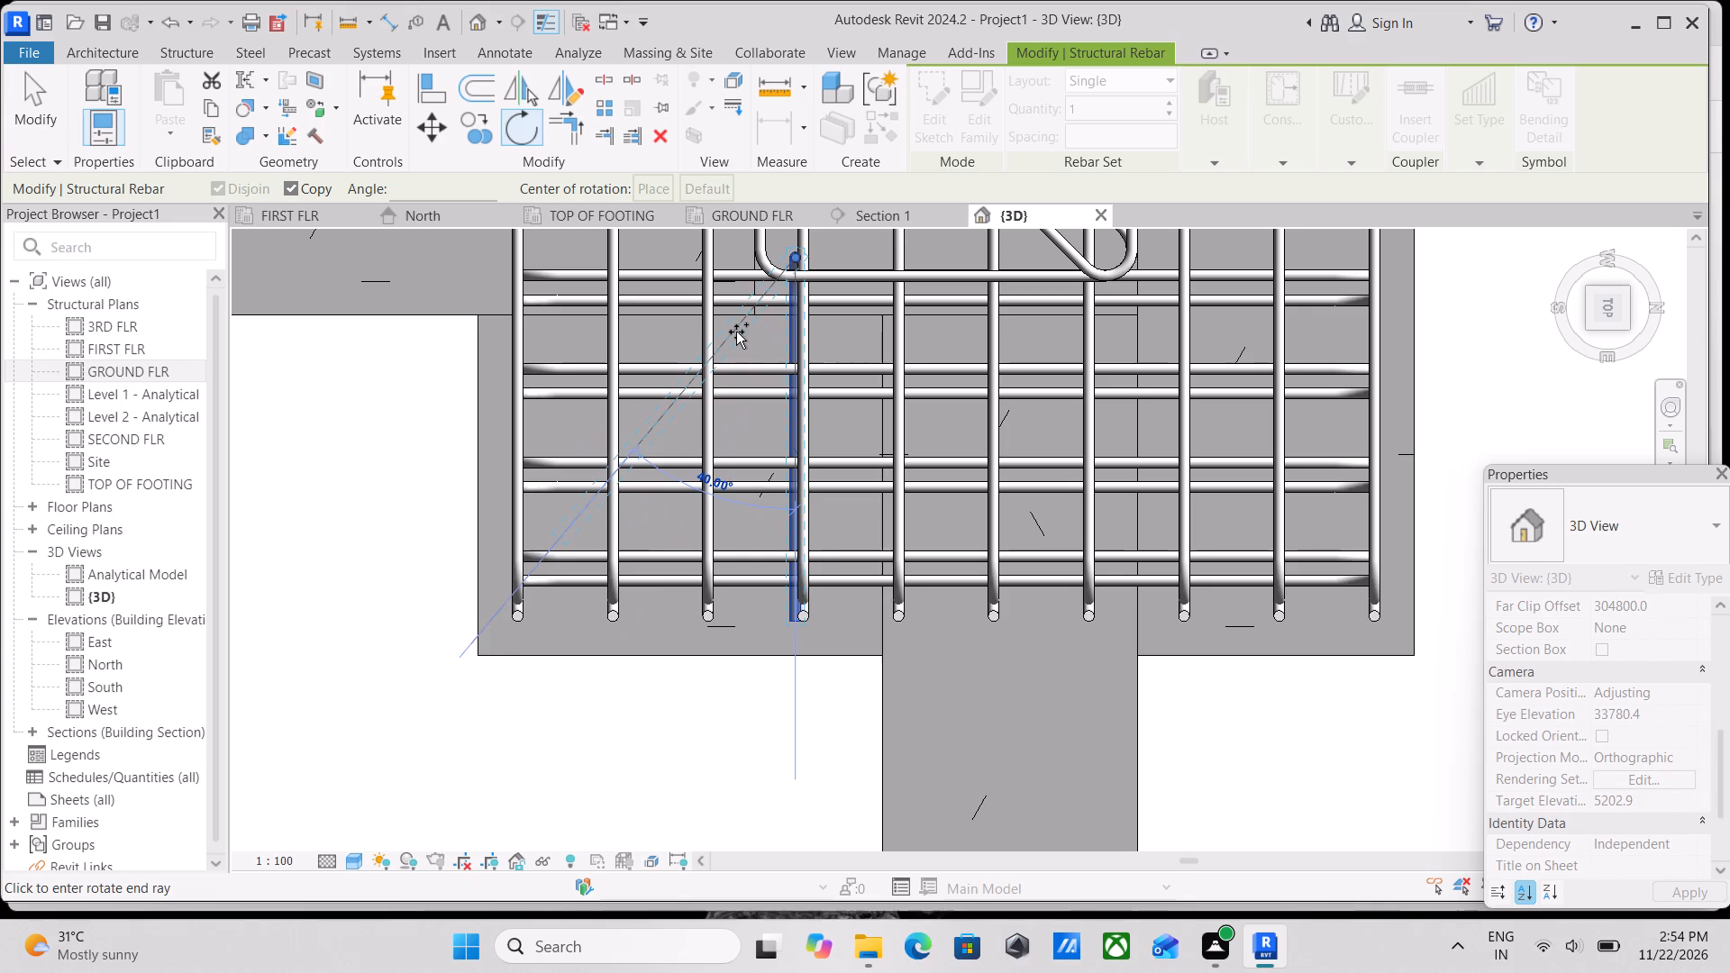
scroll(742, 337, up, 2)
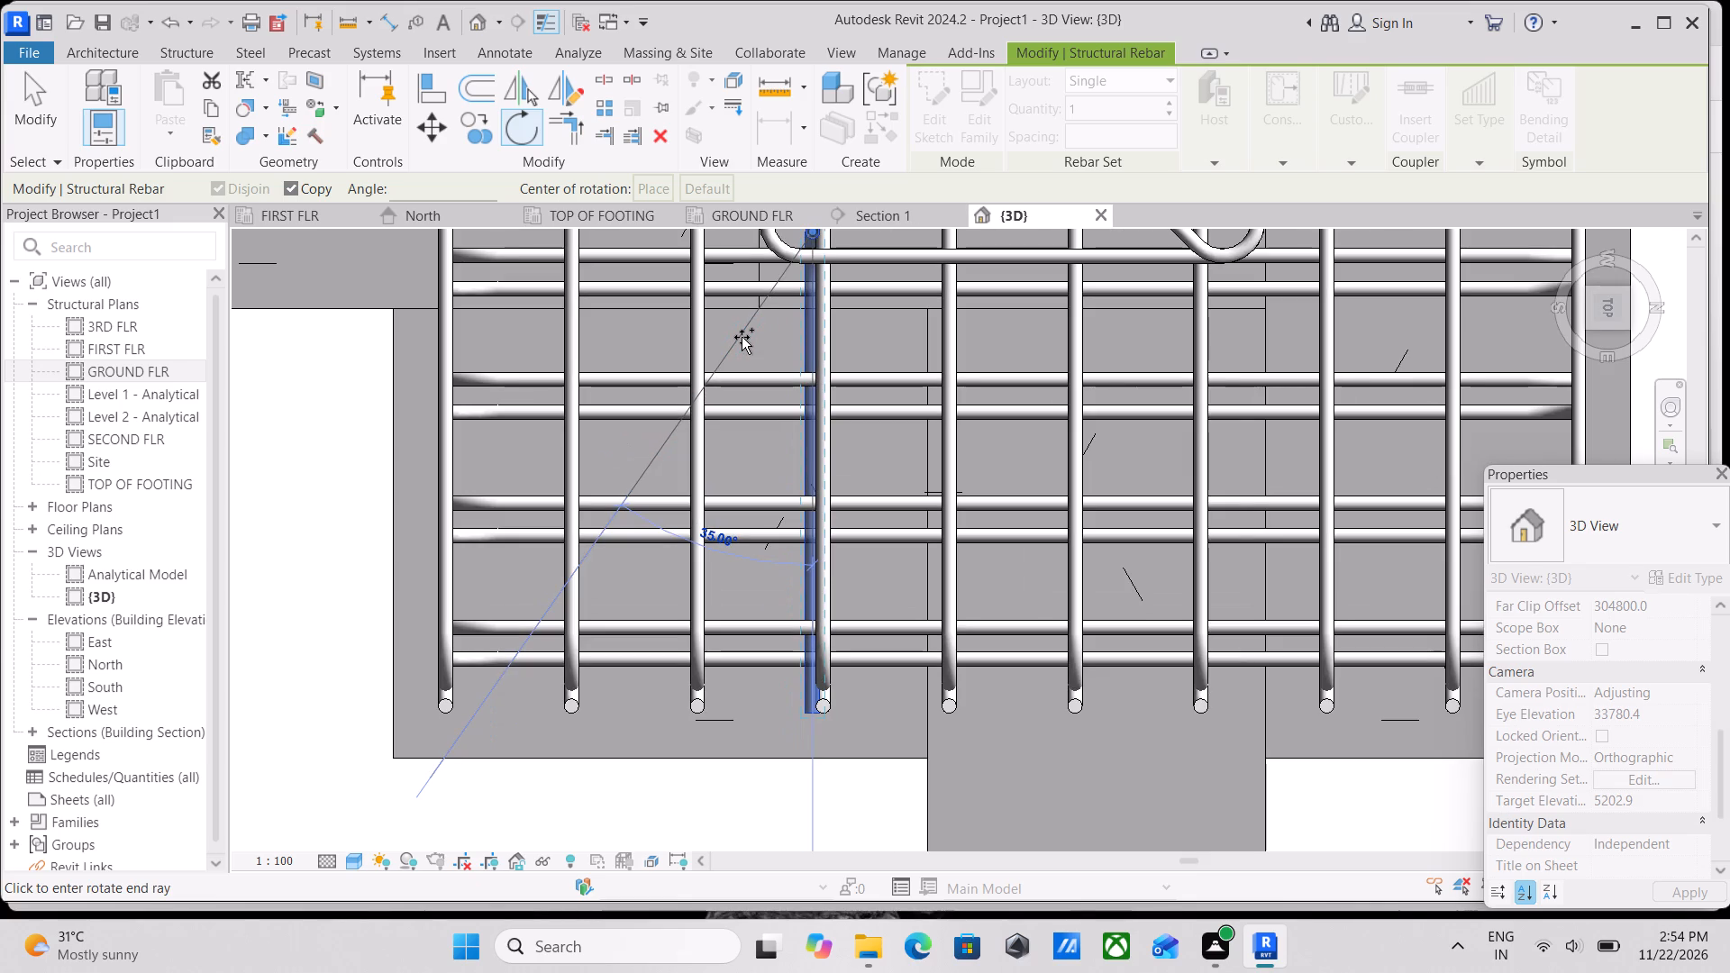
click(742, 337)
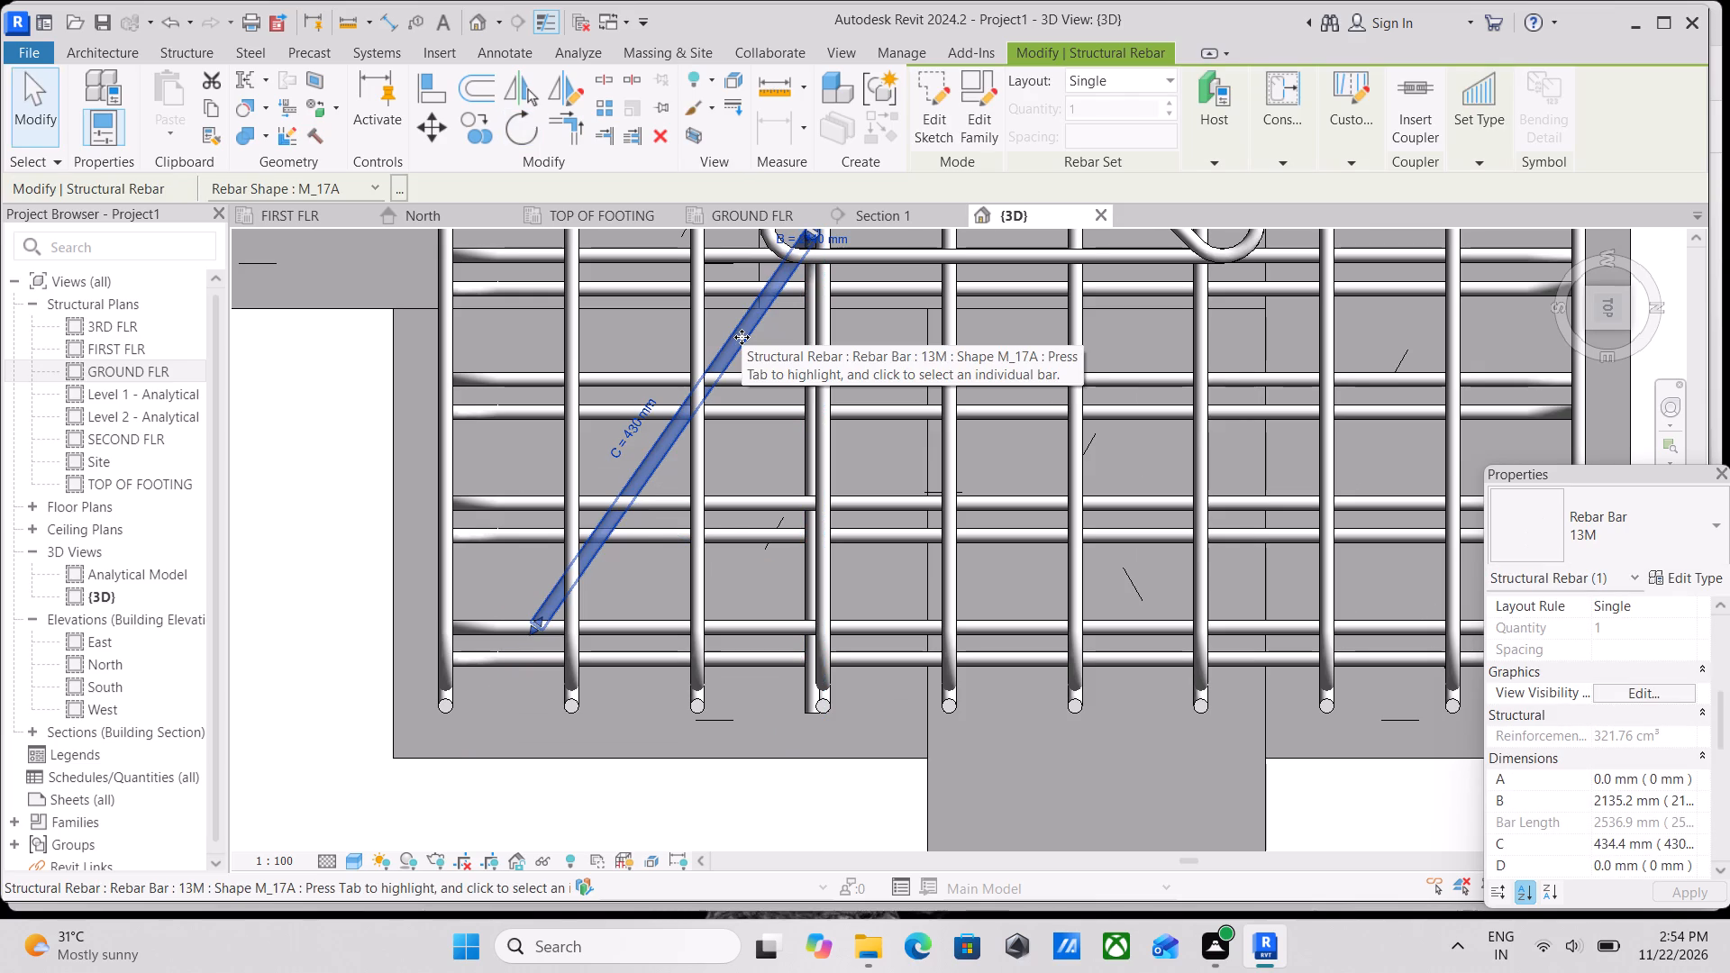
scroll(742, 337, up, 1)
scroll(742, 337, down, 1)
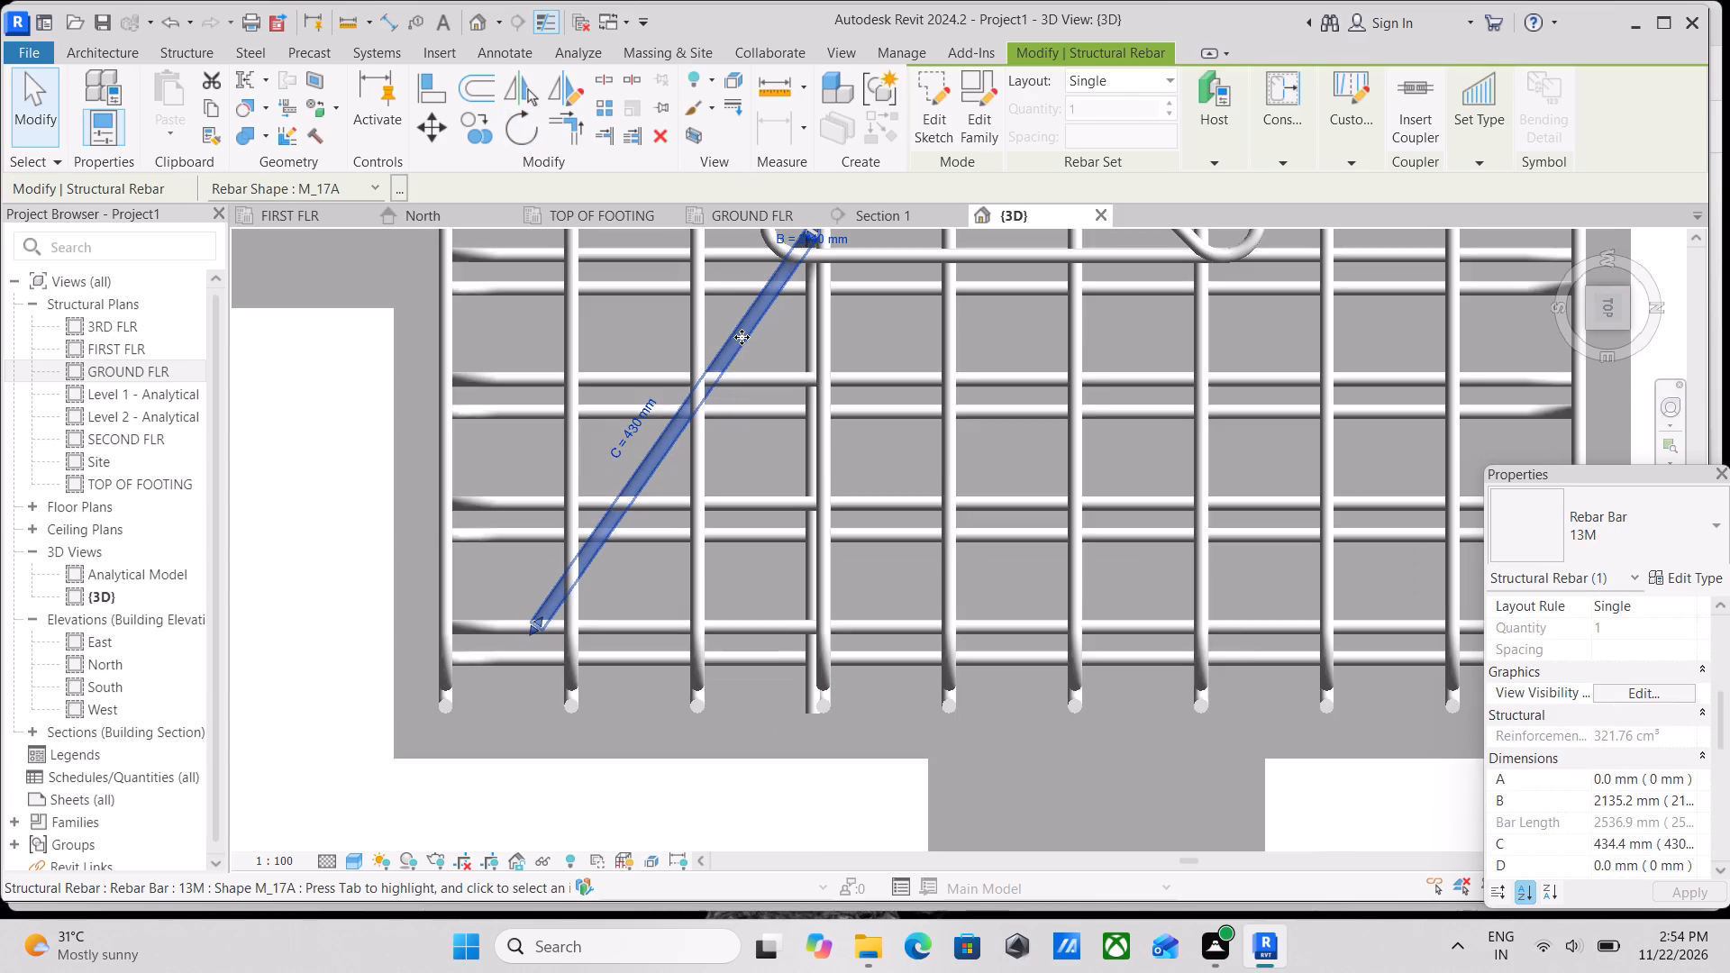
key(Escape)
scroll(821, 442, up, 1)
scroll(821, 521, down, 4)
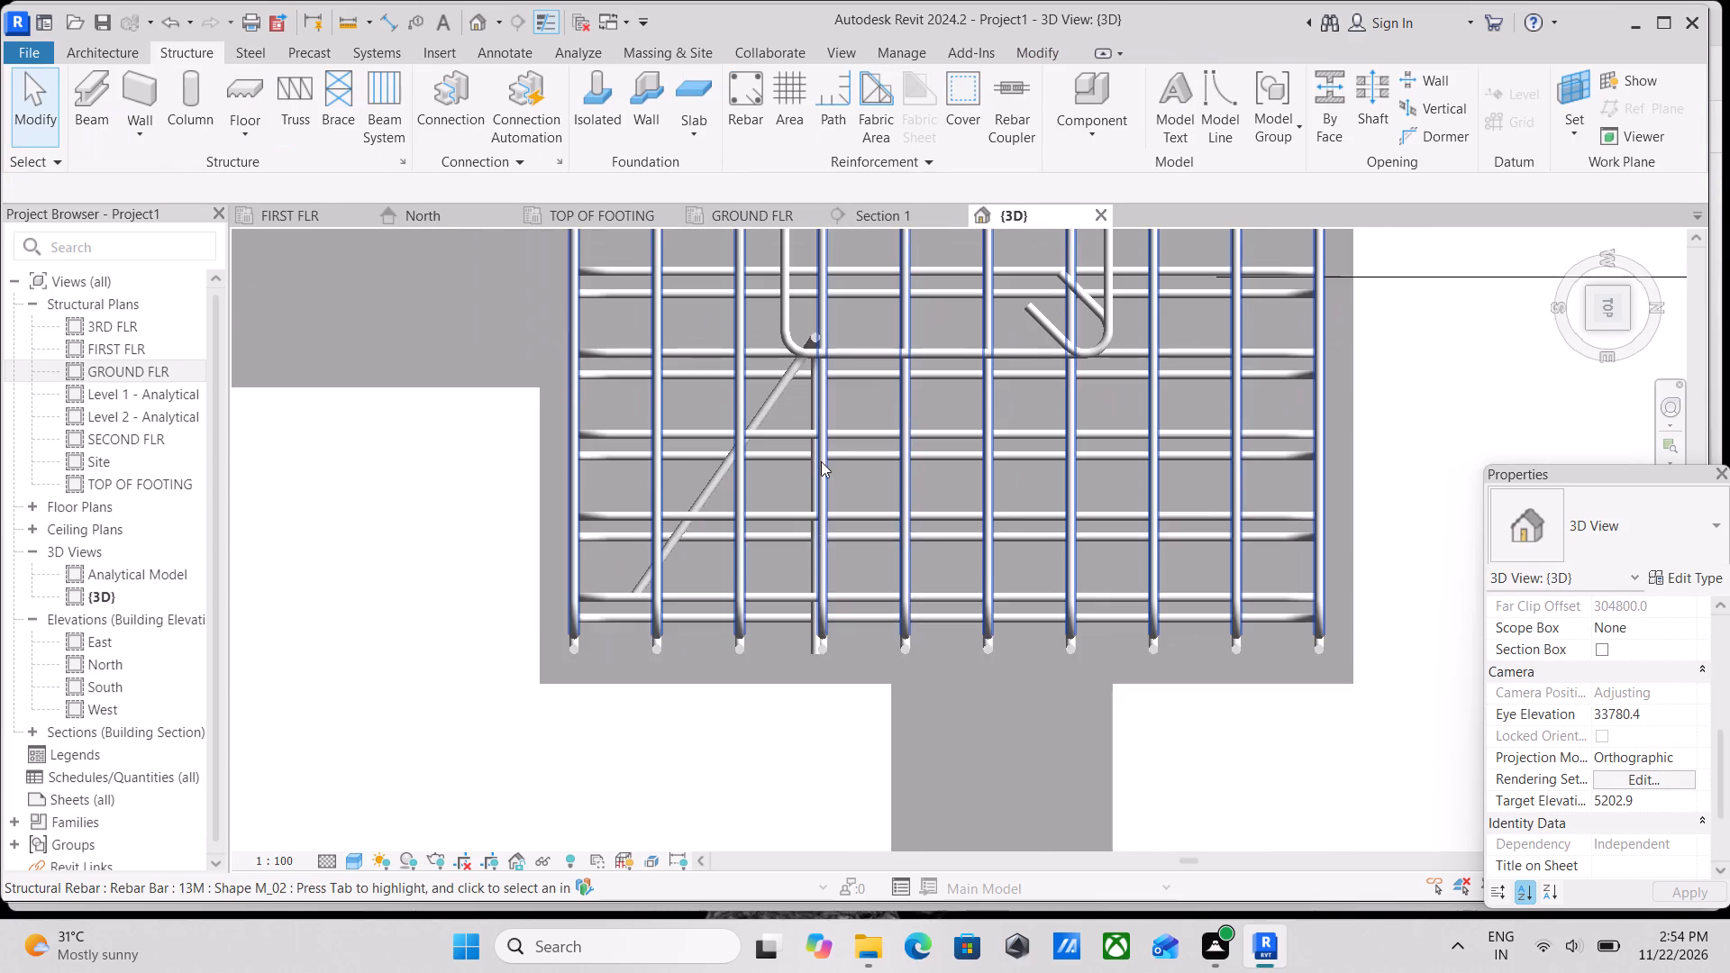
Nudge the original bent 13M bar from the tie corner along the tie's long side to near the middle of that side.
scroll(820, 444, down, 2)
middle_drag(819, 444, 824, 525)
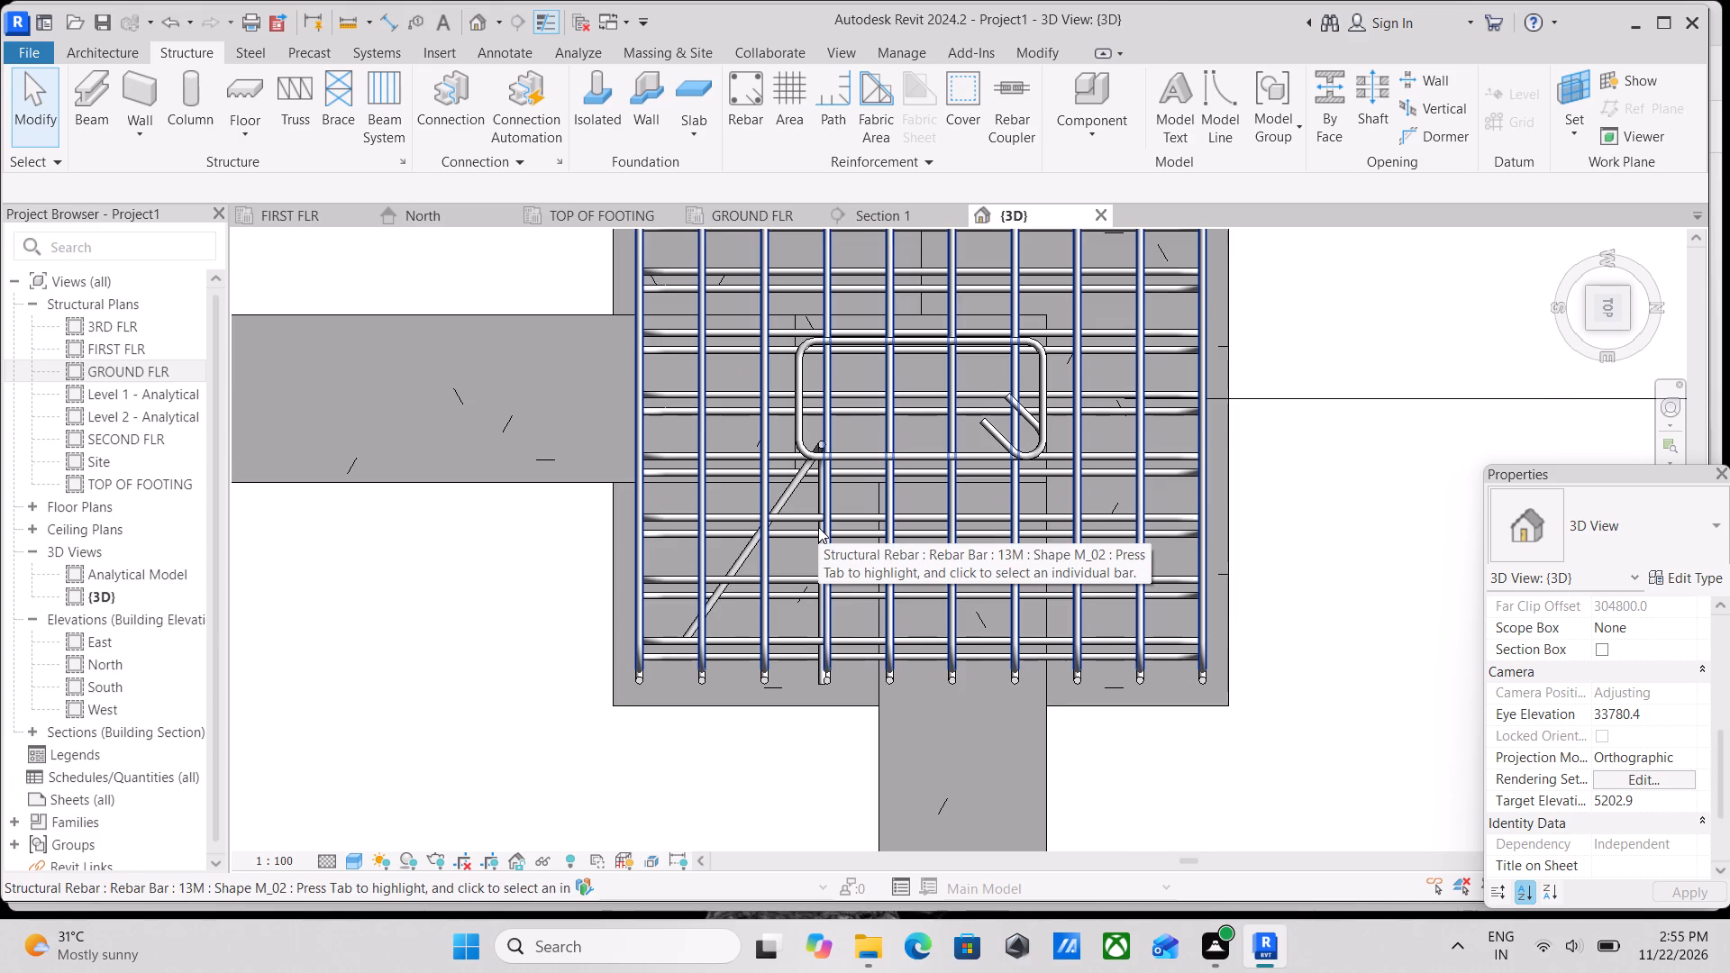
scroll(818, 527, up, 1)
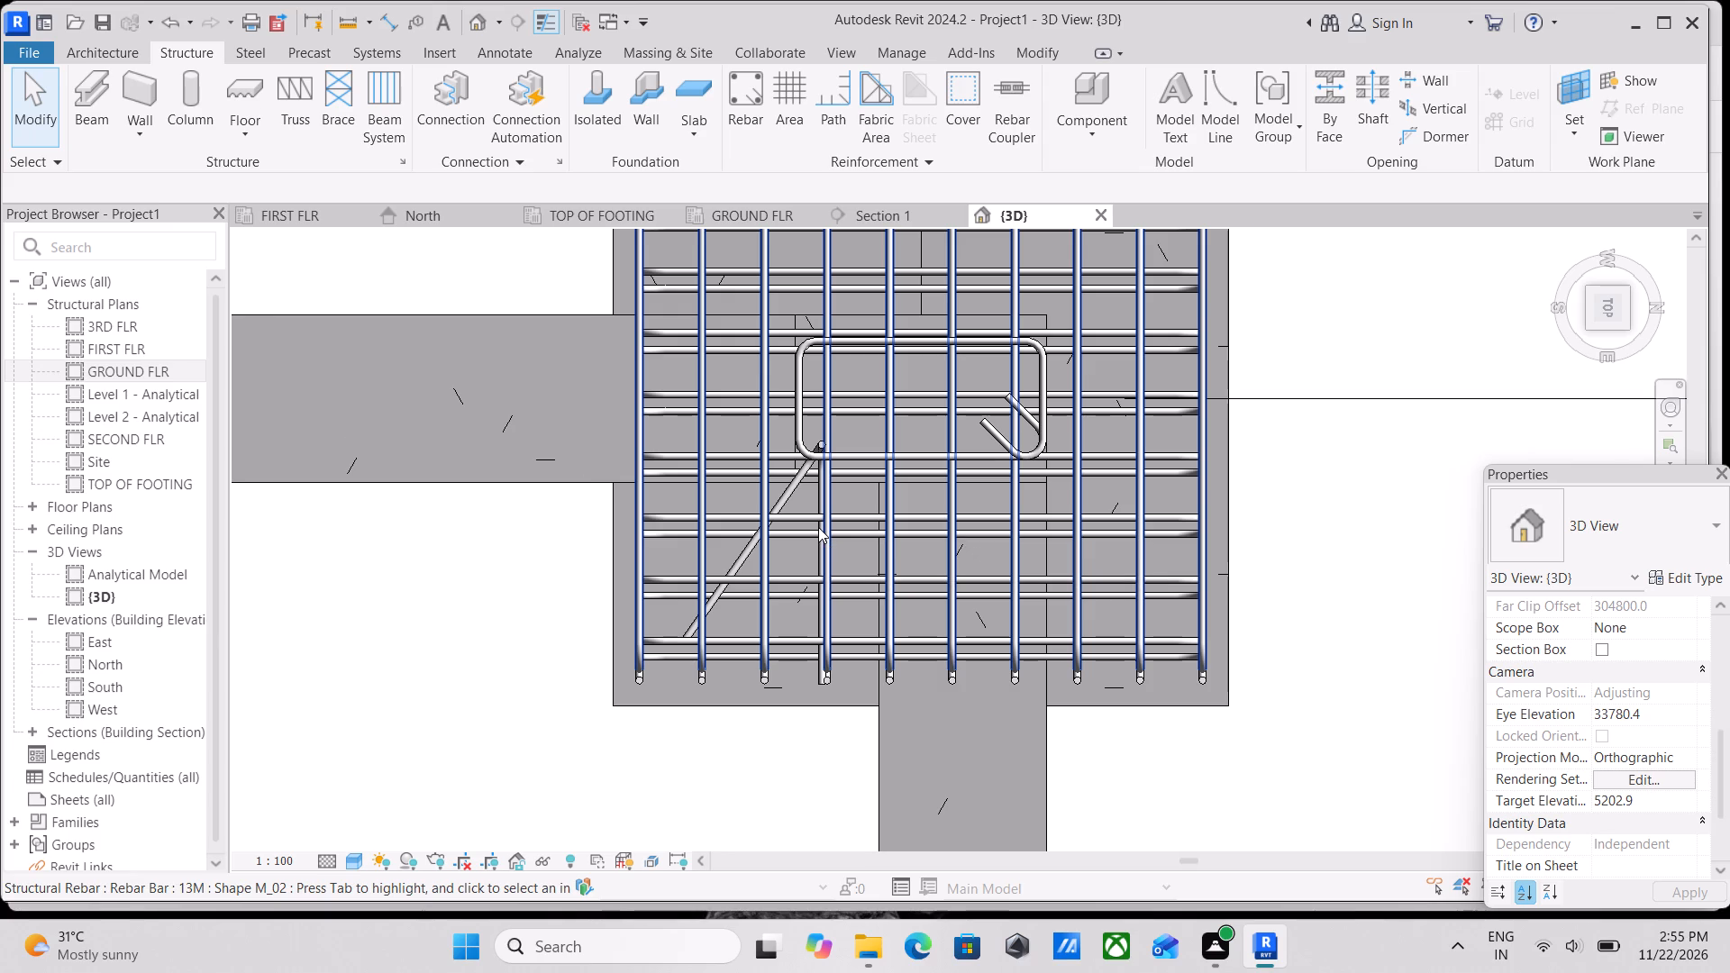
scroll(818, 527, up, 2)
scroll(873, 413, up, 7)
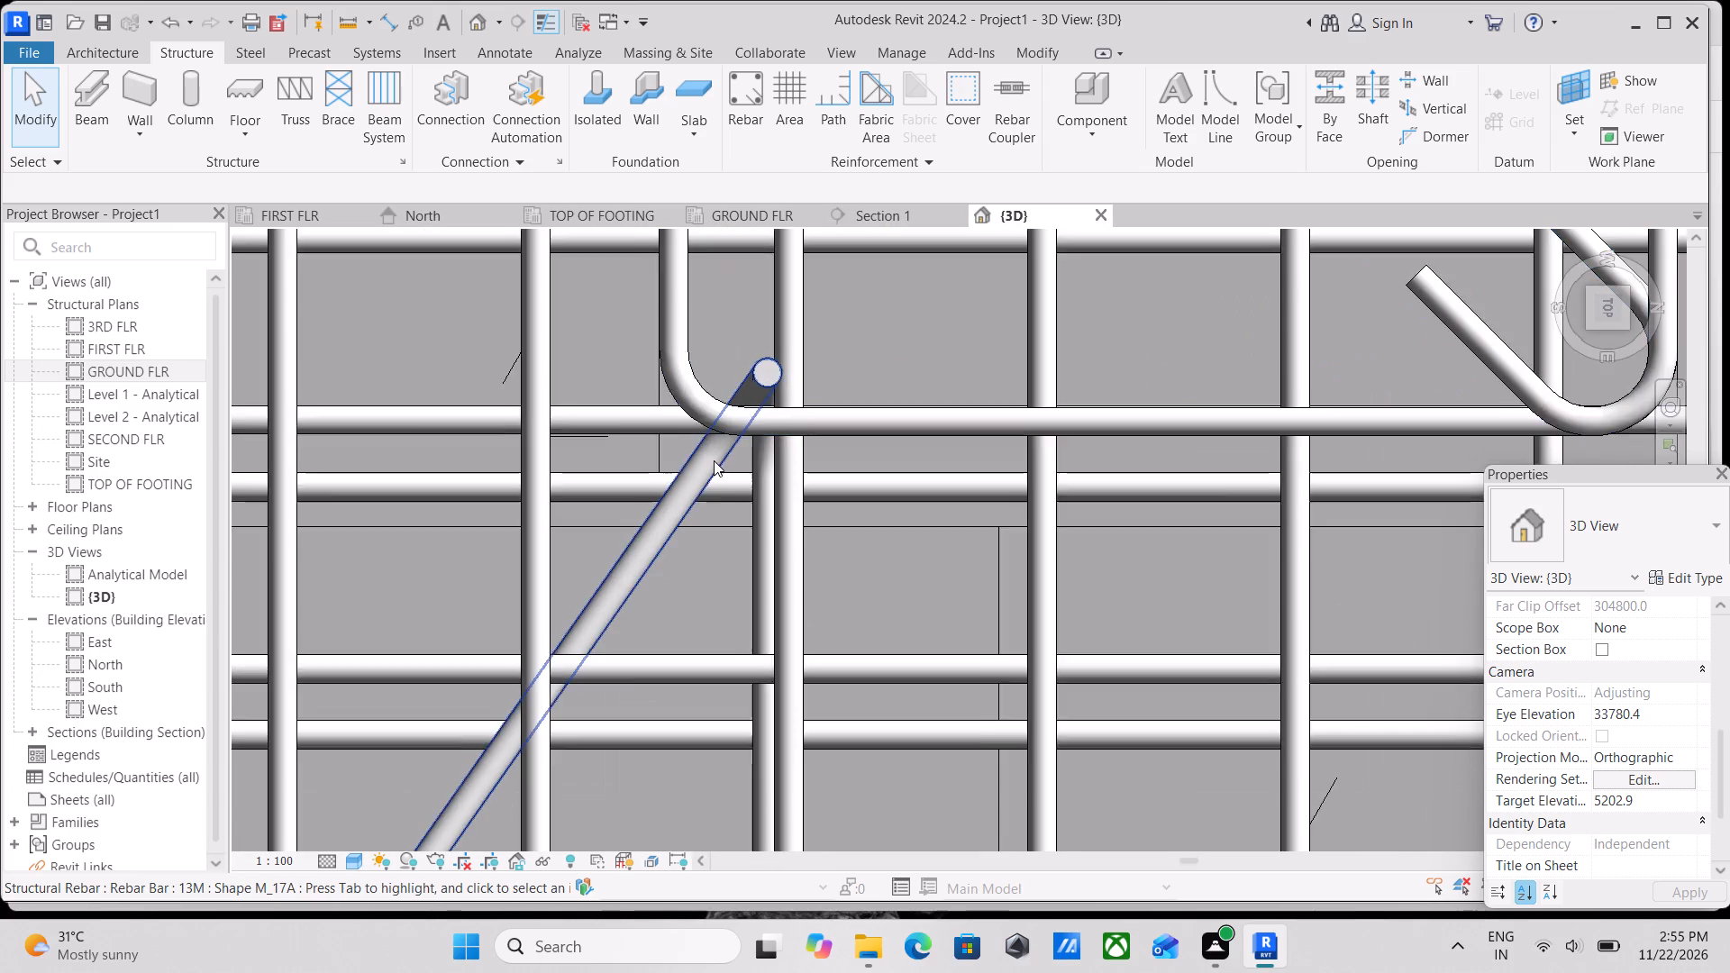
scroll(714, 460, down, 3)
middle_drag(714, 460, 790, 449)
scroll(790, 449, up, 1)
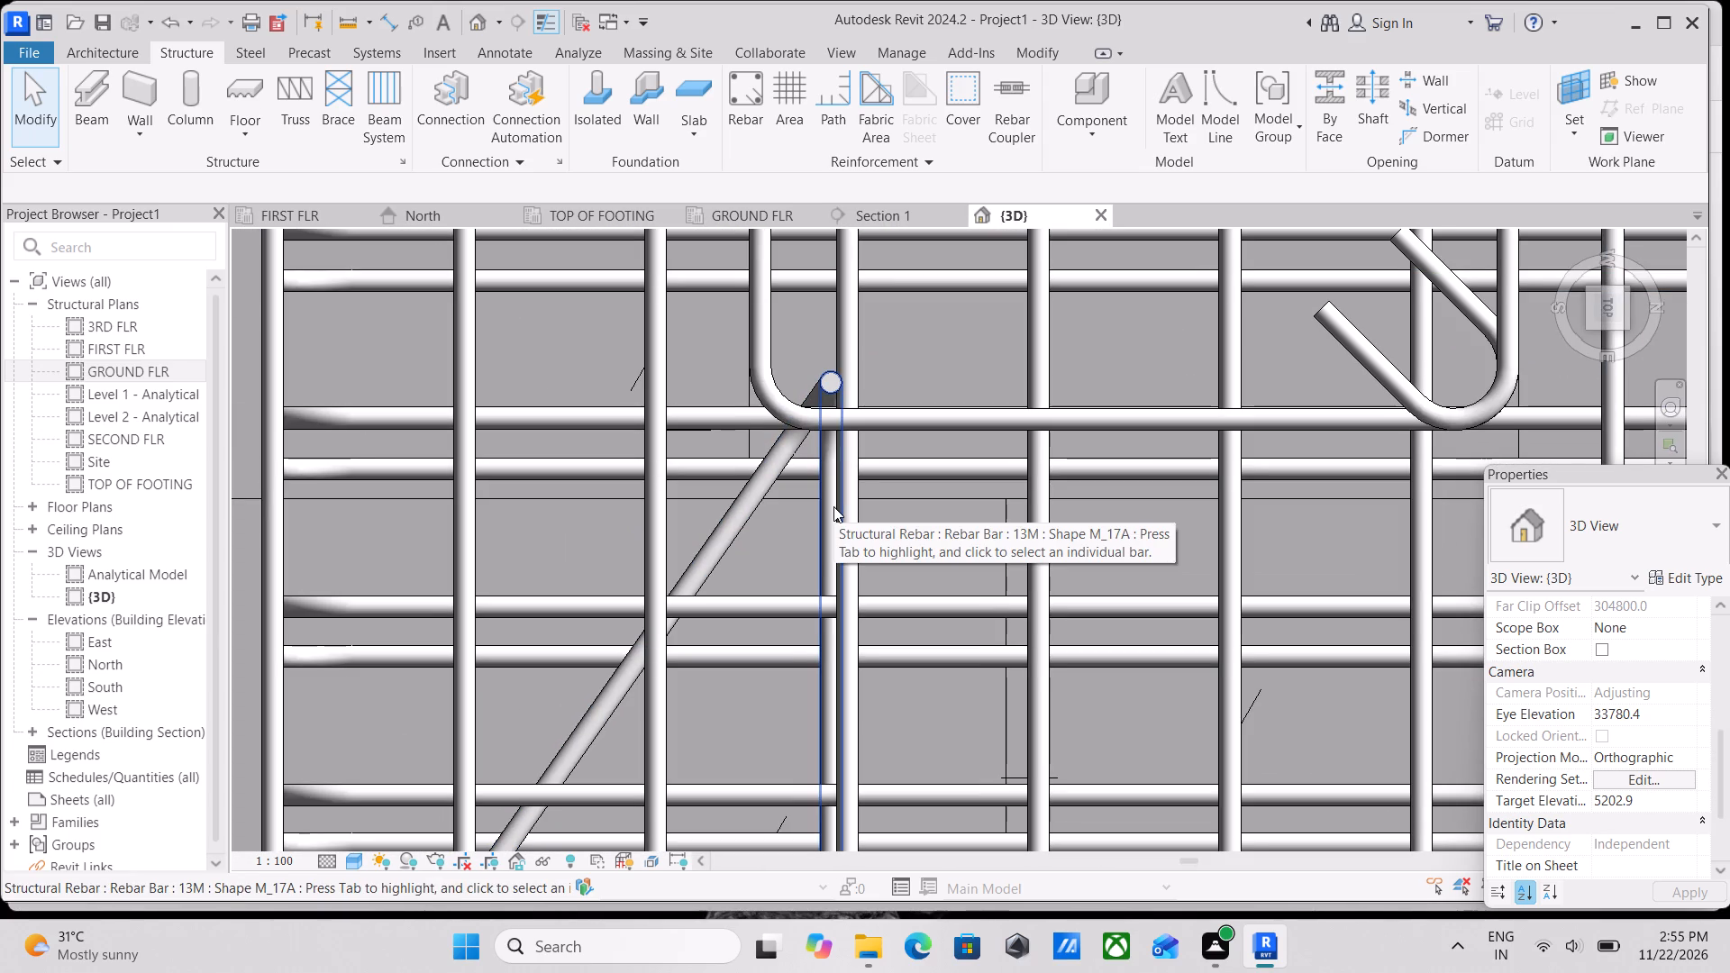
scroll(833, 506, up, 1)
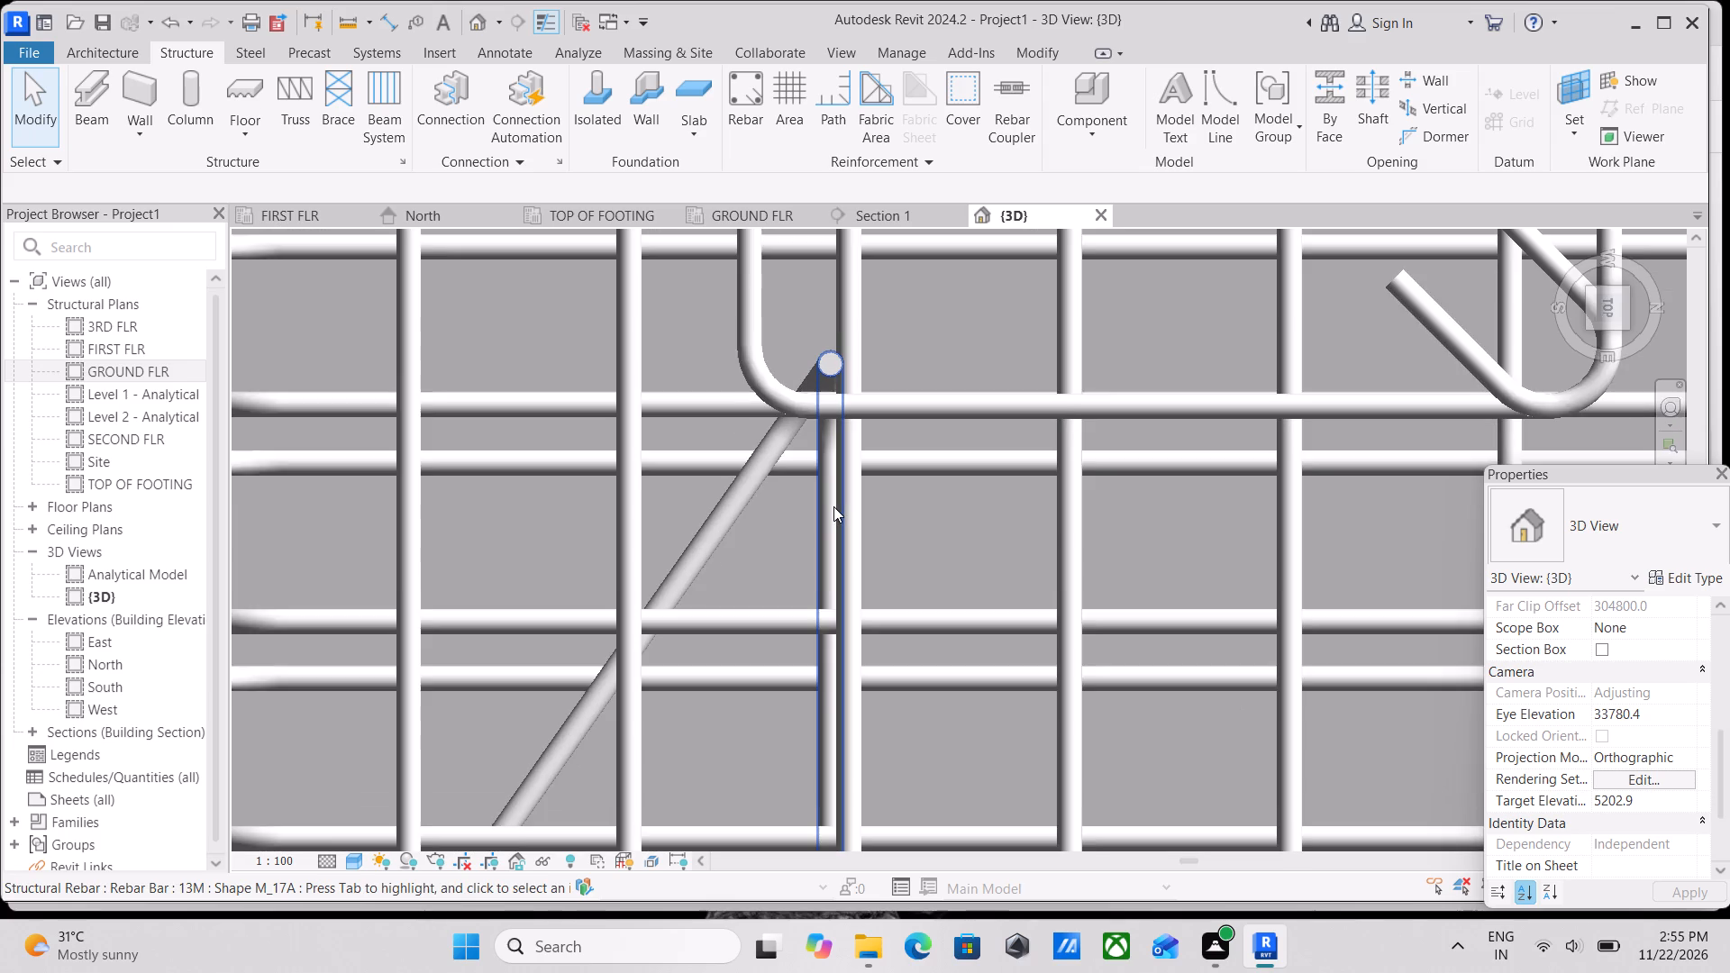
scroll(833, 506, down, 1)
scroll(833, 506, up, 2)
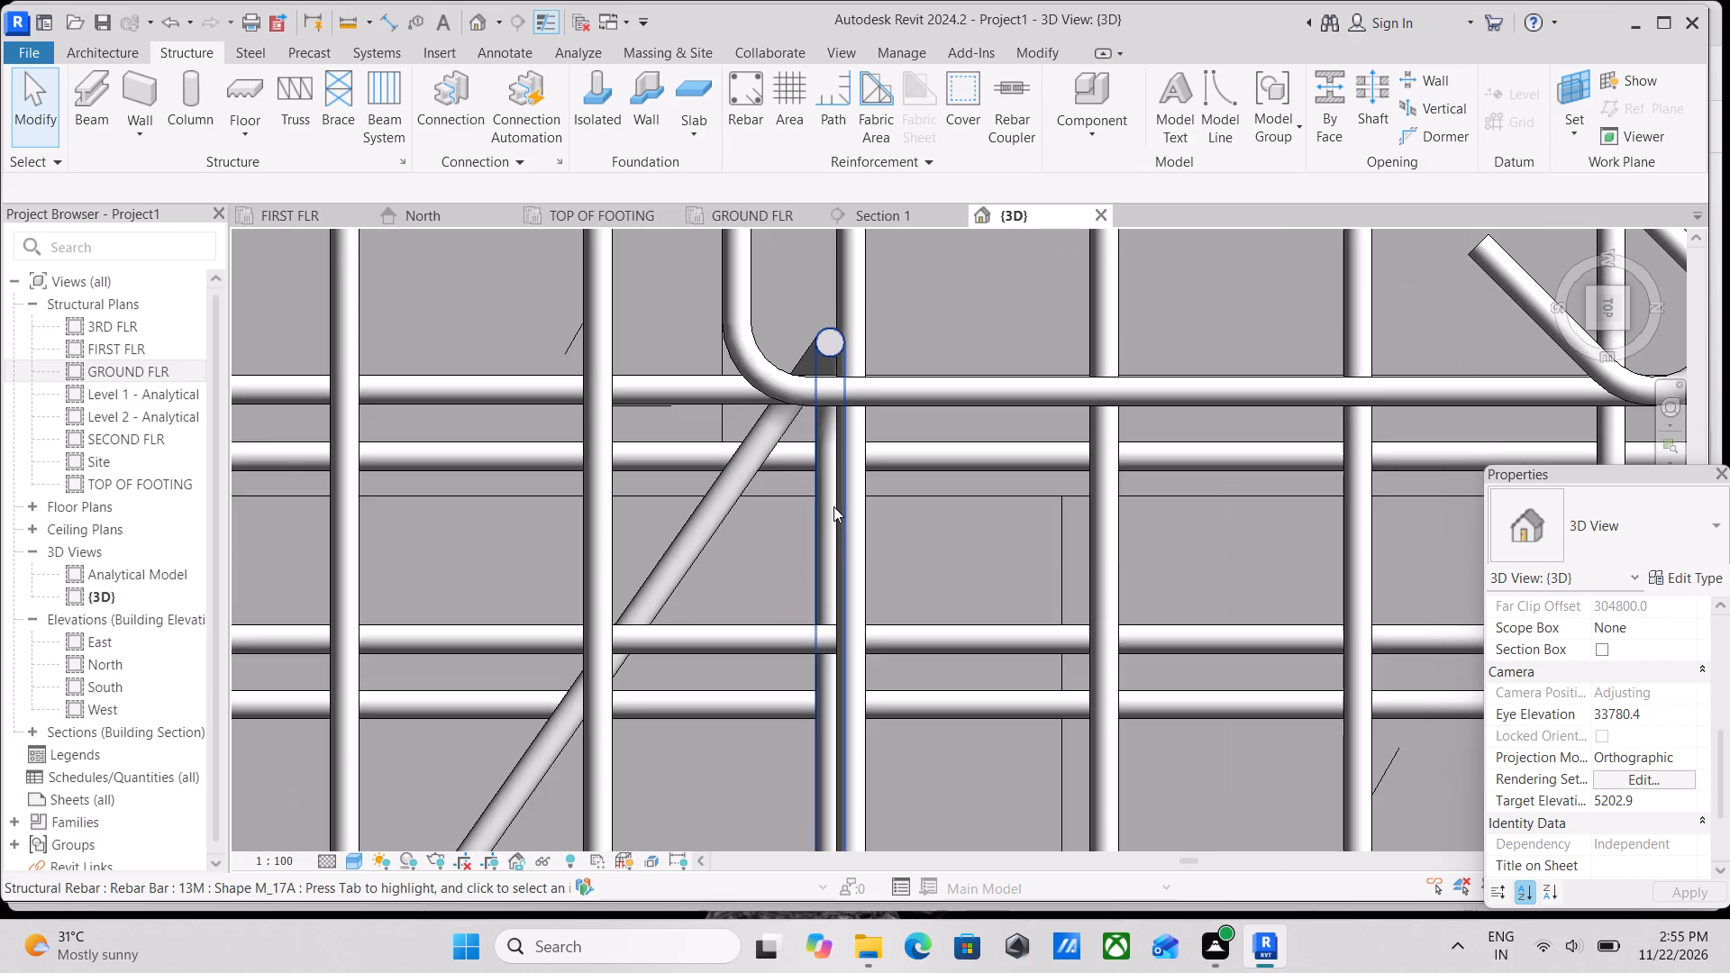
scroll(833, 506, up, 4)
scroll(848, 441, down, 8)
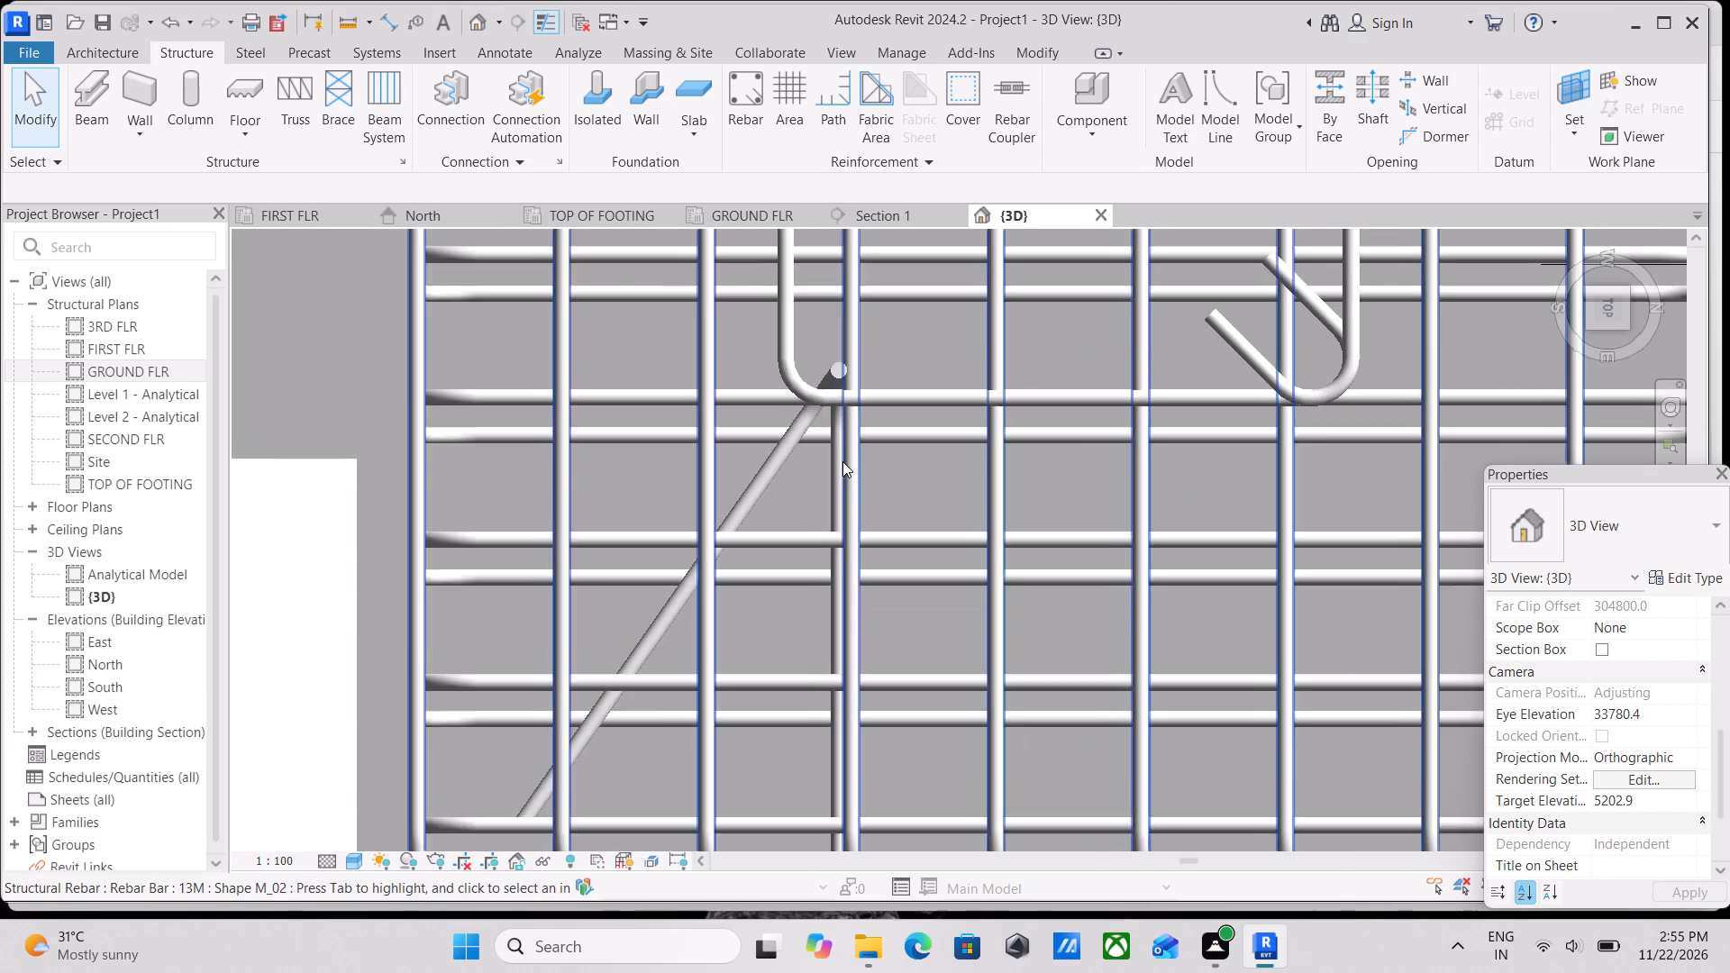
scroll(841, 468, down, 4)
click(831, 469)
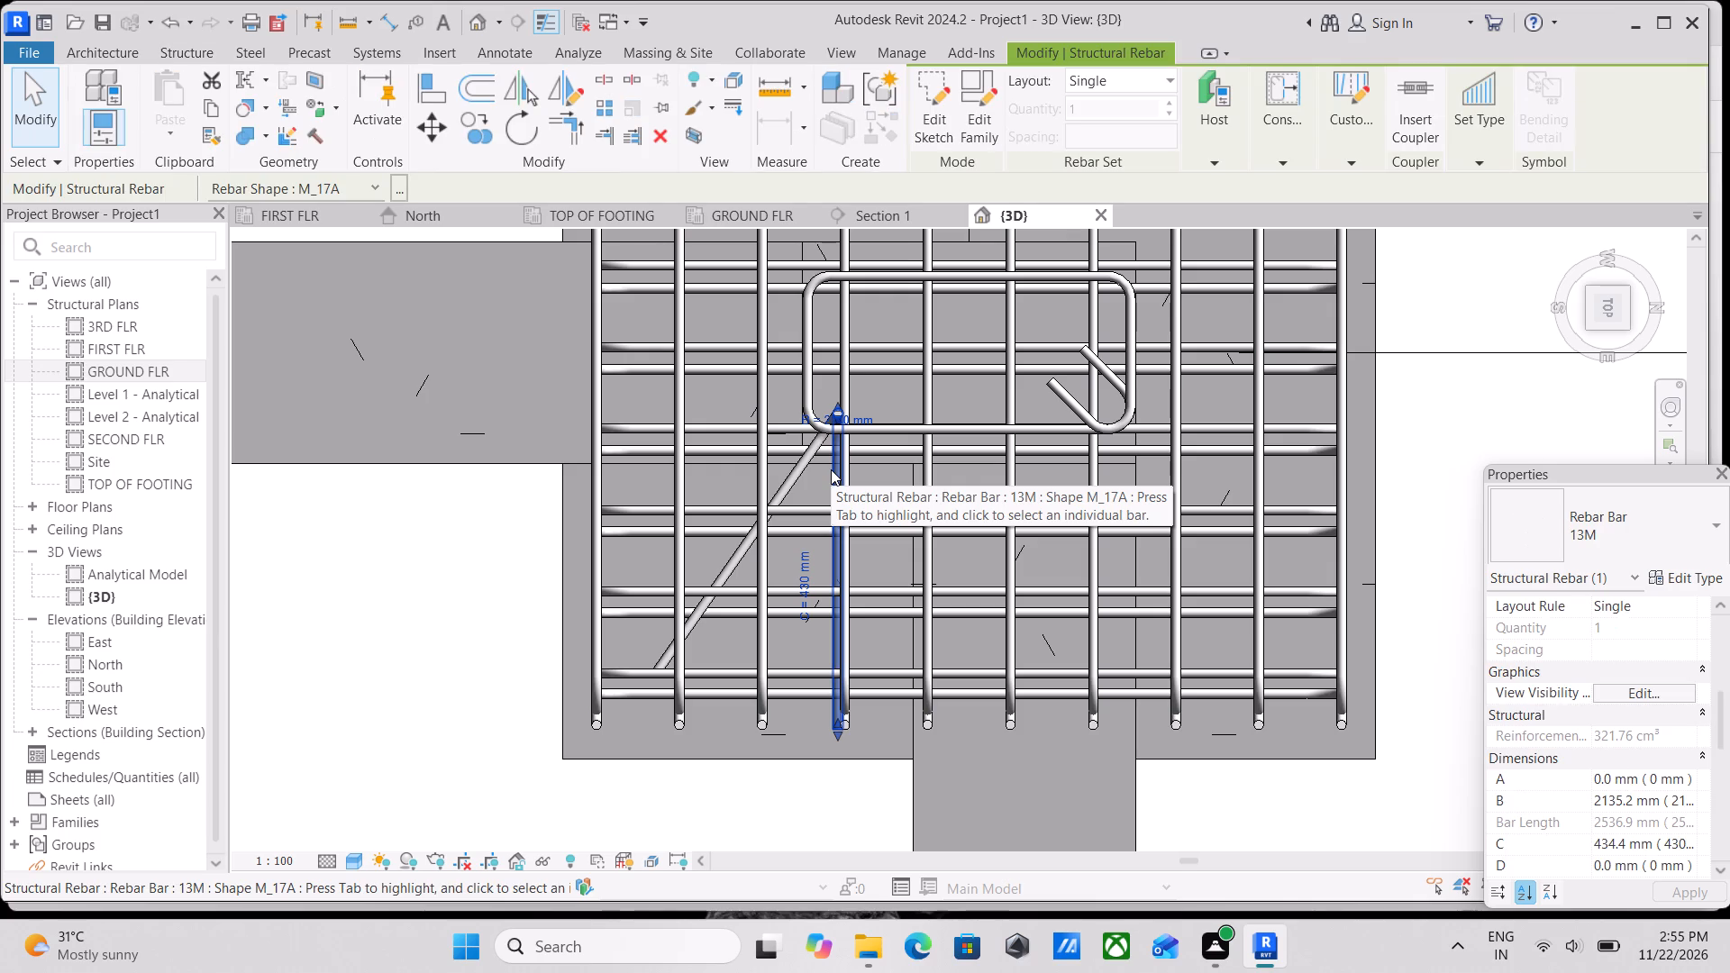
key(Right)
key(Right)
key(Right)
key(Right)
key(Right)
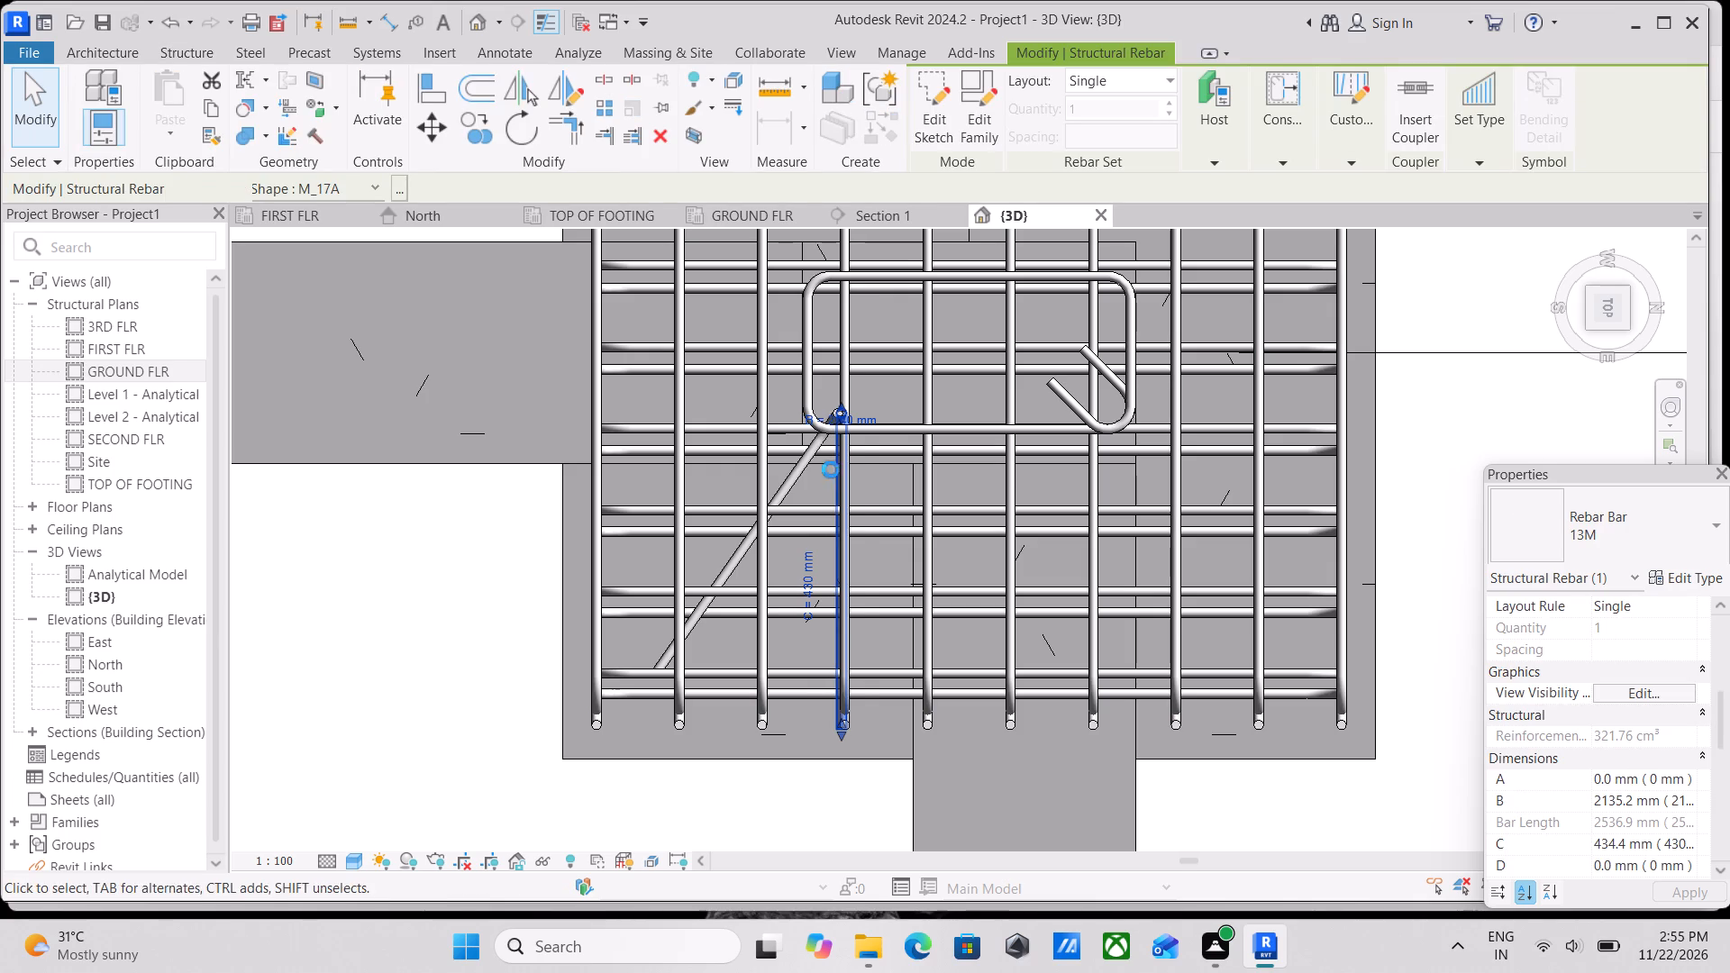
key(Right)
key(Right)
key(Right)
key(Right)
key(Right)
key(Right)
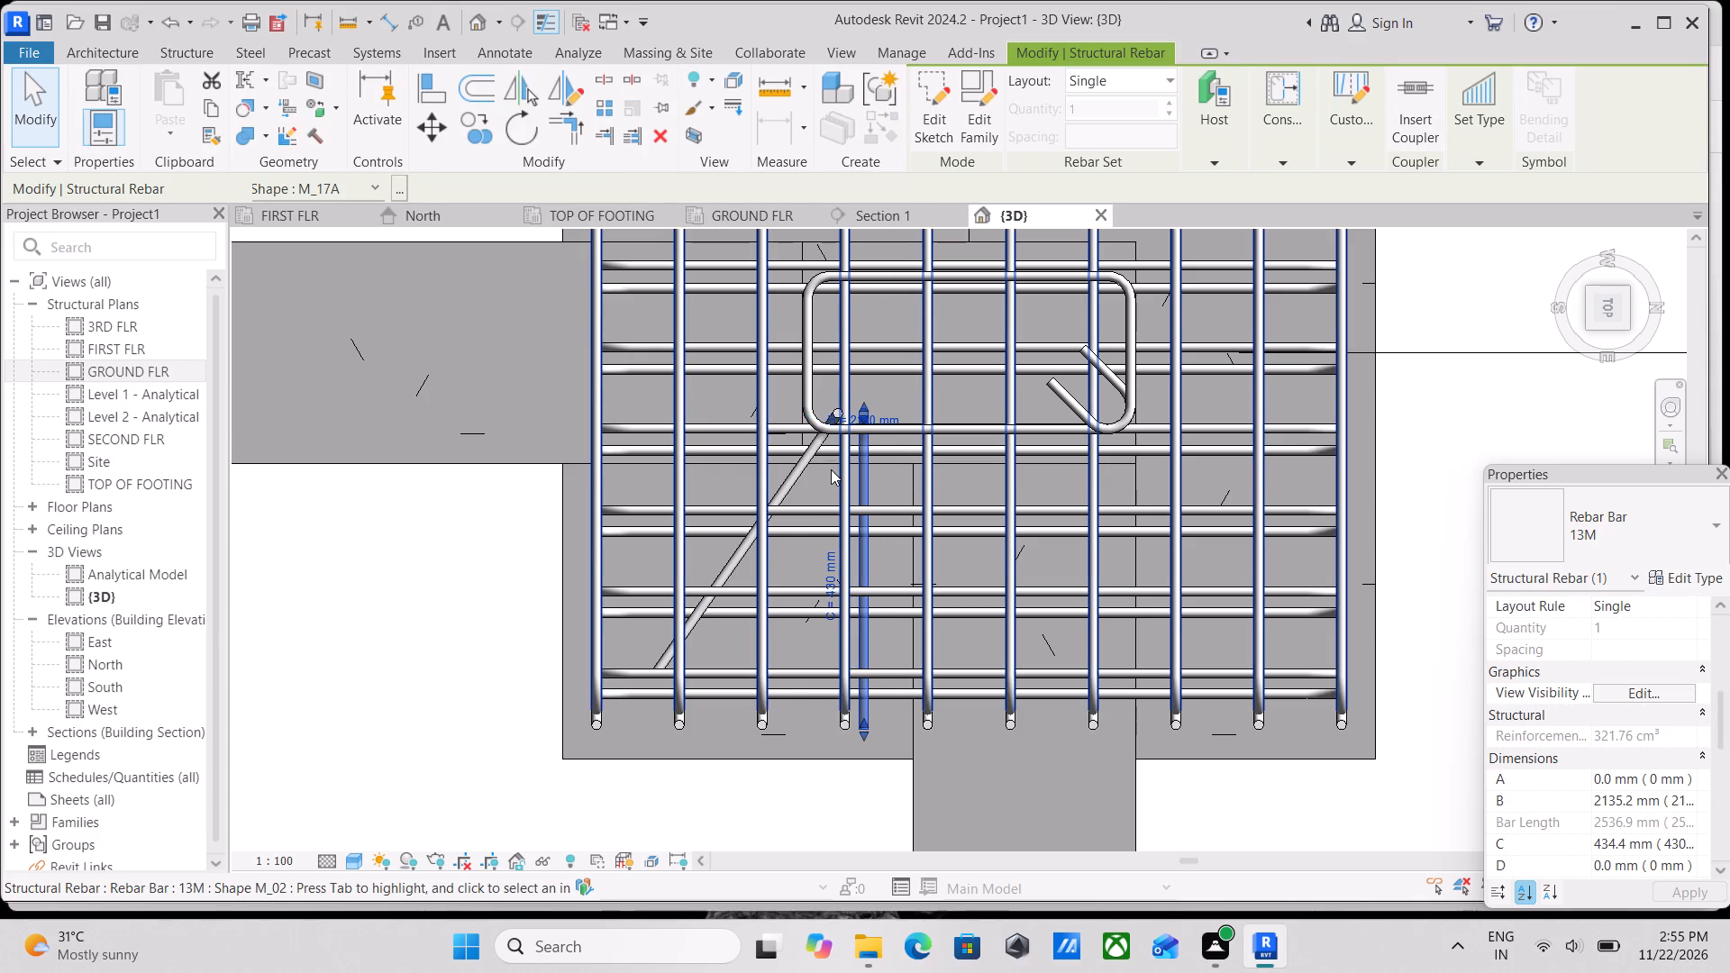
key(Right)
key(Right)
key(Right)
key(Right)
key(Right)
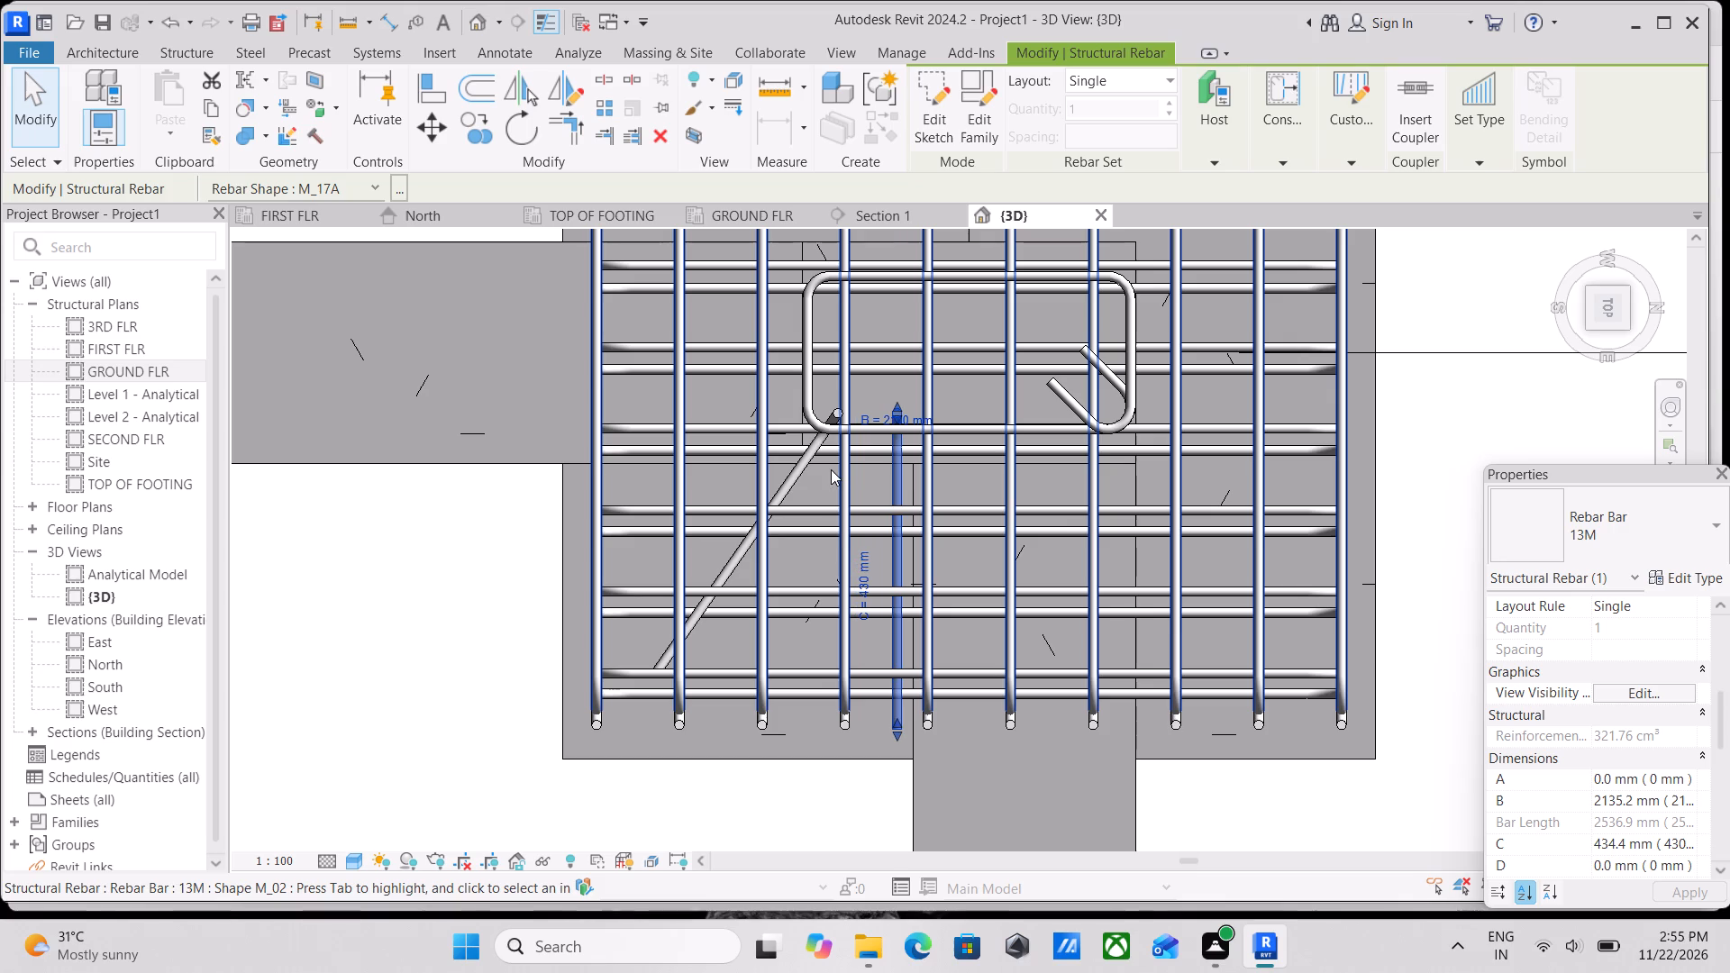
key(Right)
key(Right)
key(Right)
key(Right)
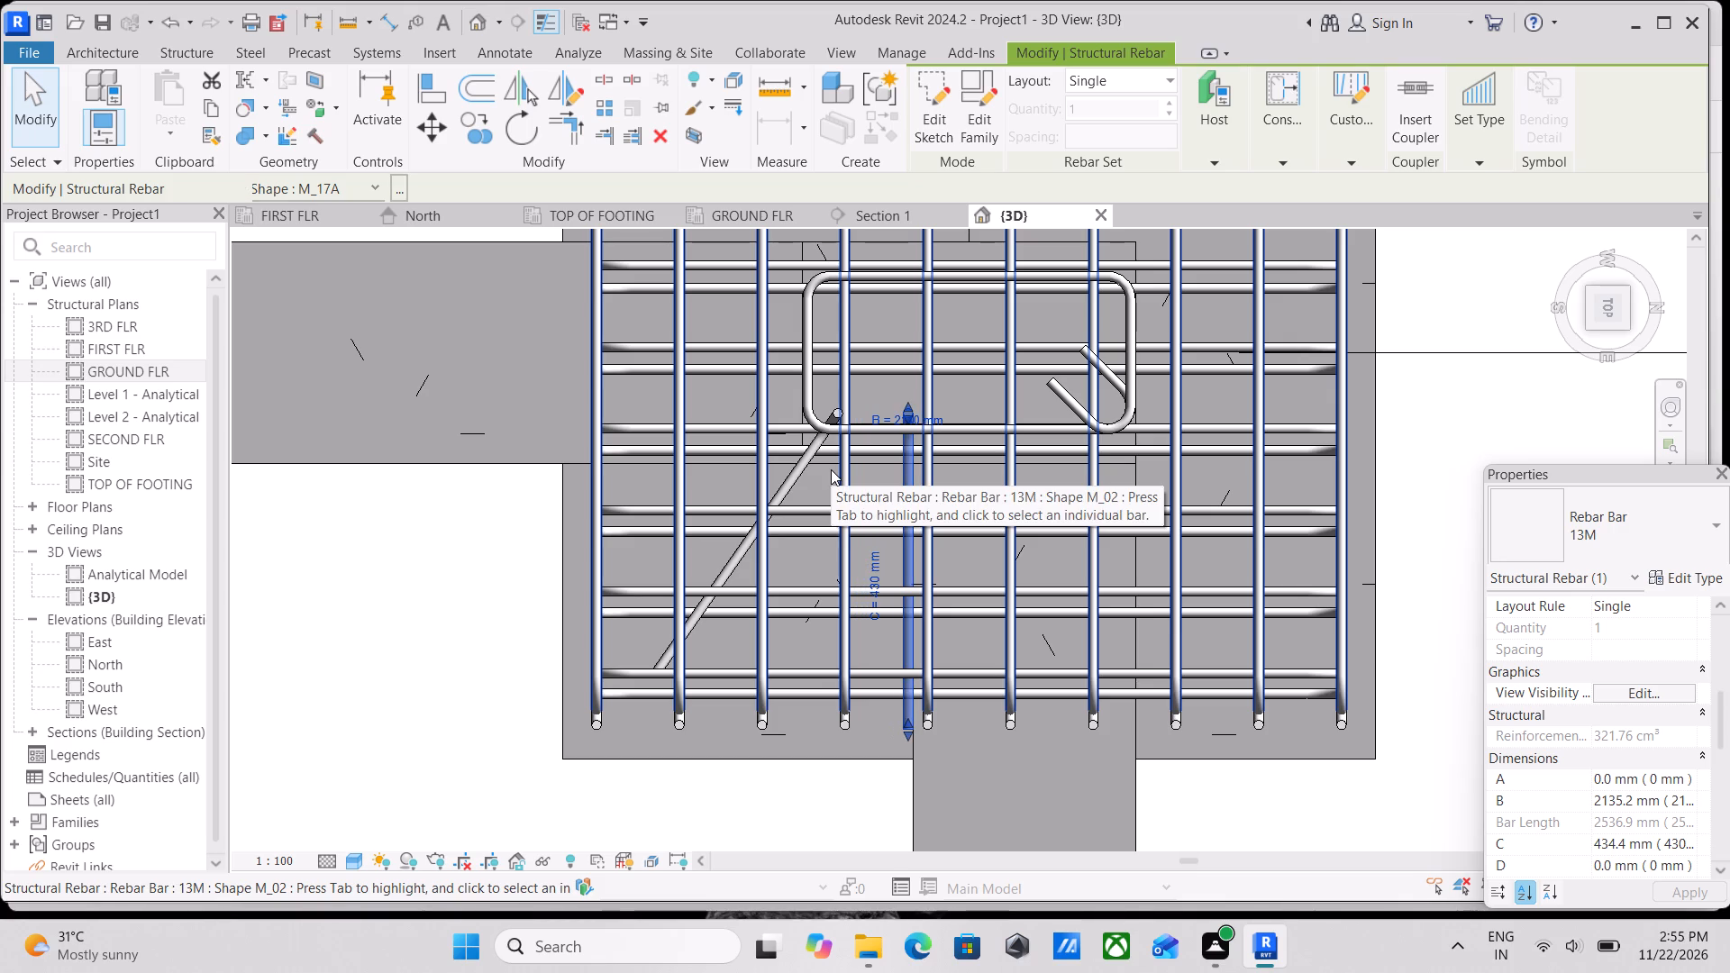
key(Right)
key(Right)
key(Right)
key(Right)
key(Right)
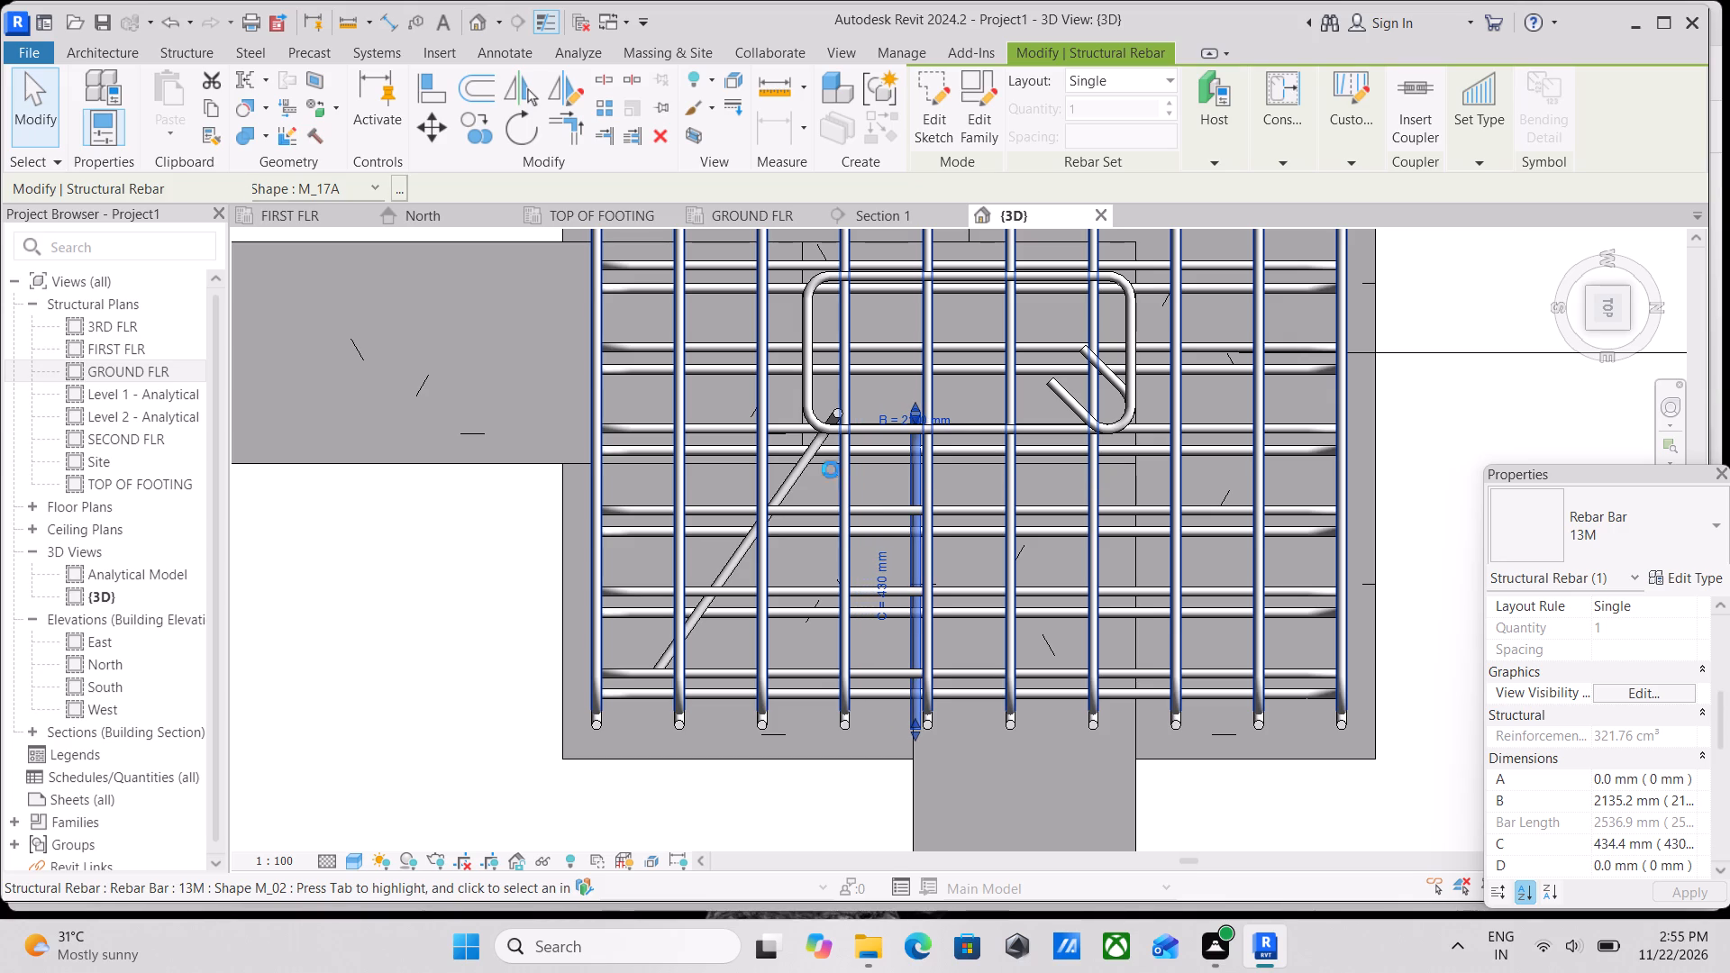
key(Right)
key(Right)
key(Right)
key(Right)
key(Right)
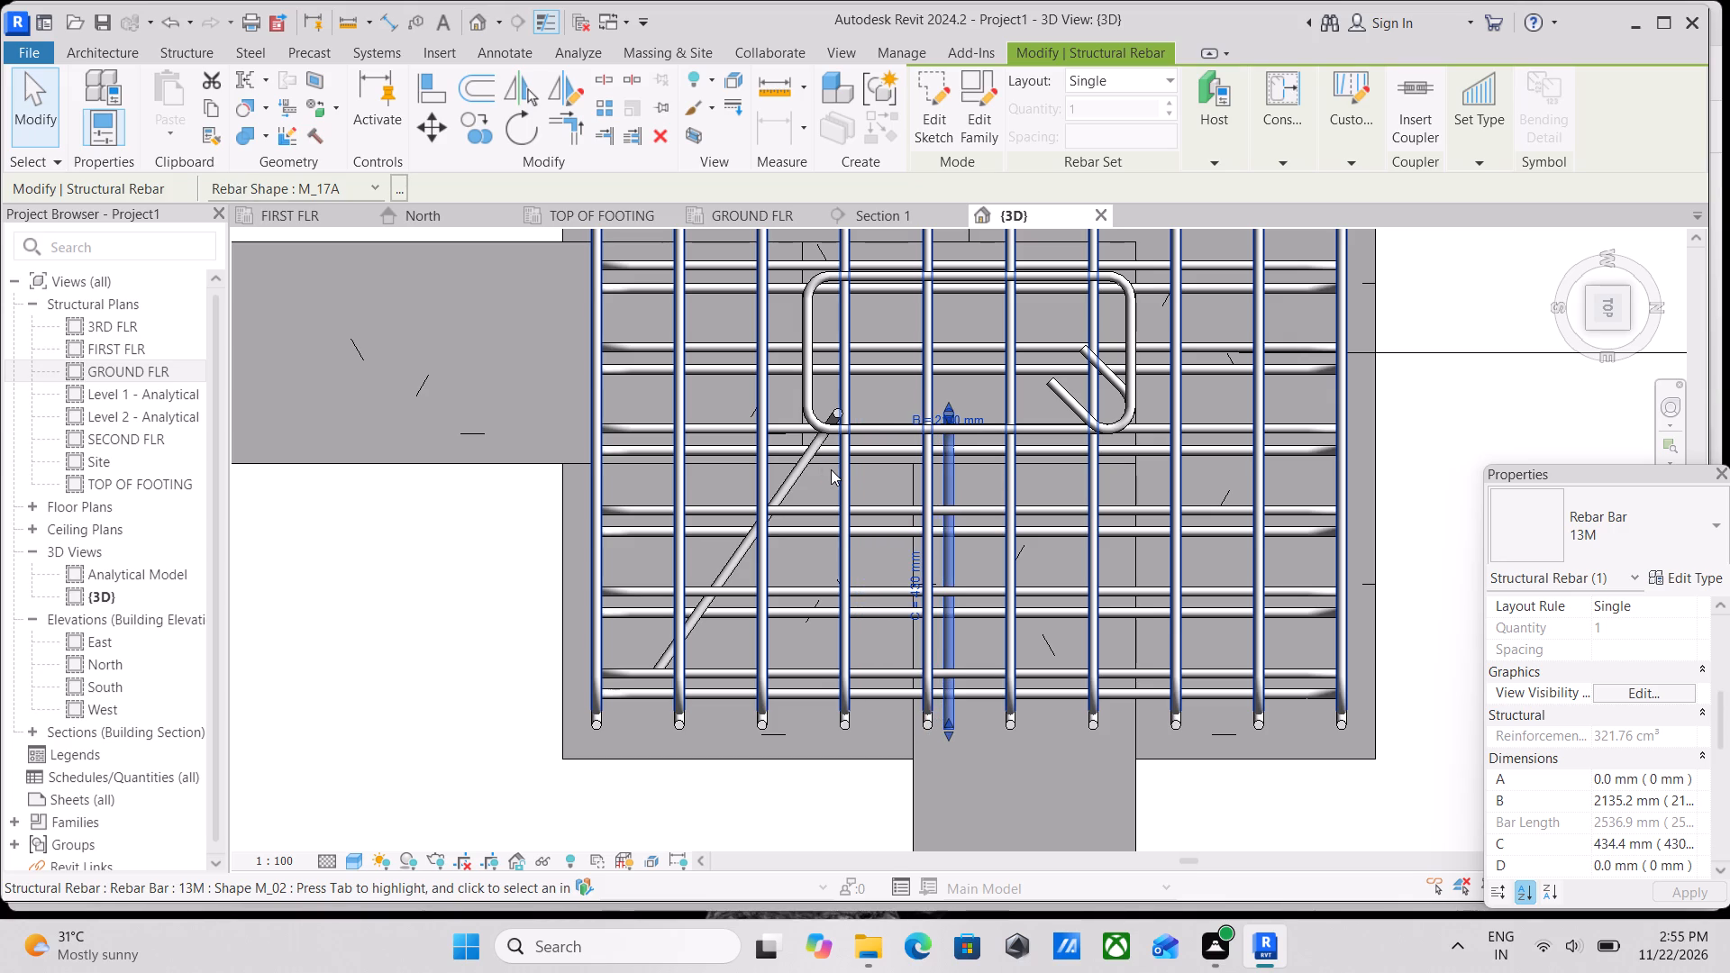
key(Right)
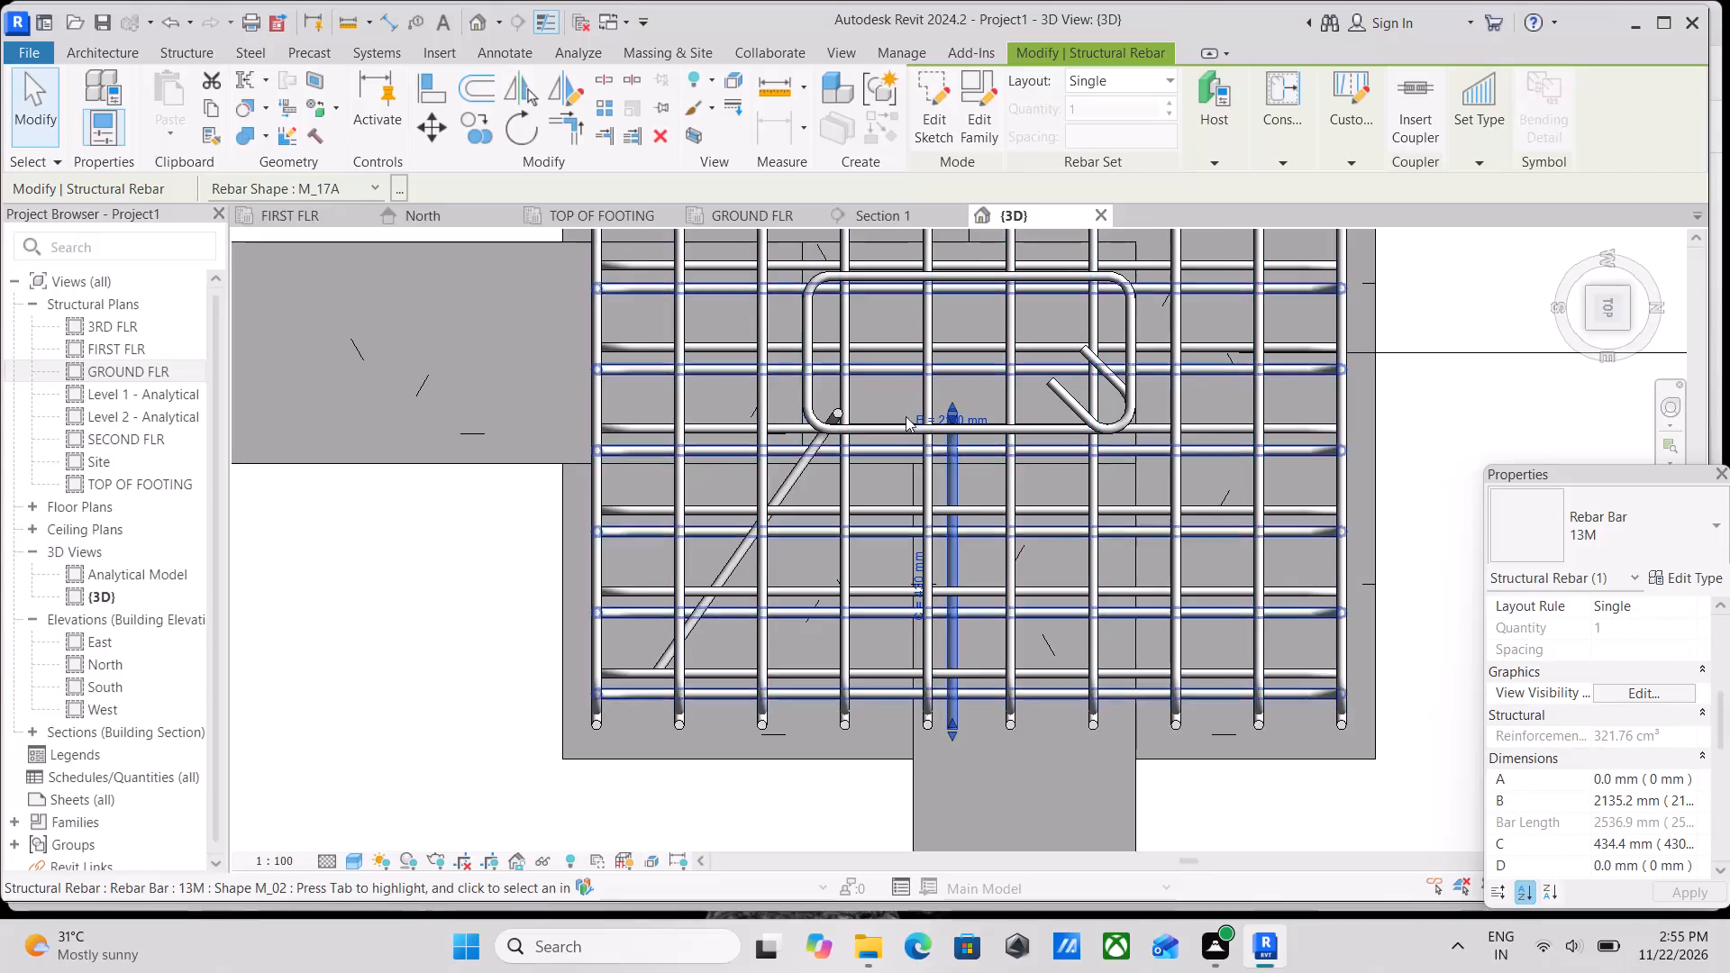
Mirror a copy of the diagonal bent 13M bar about an axis drawn from the midpoint of the tie's short side, perpendicular to that side.
scroll(977, 386, up, 2)
scroll(788, 440, up, 4)
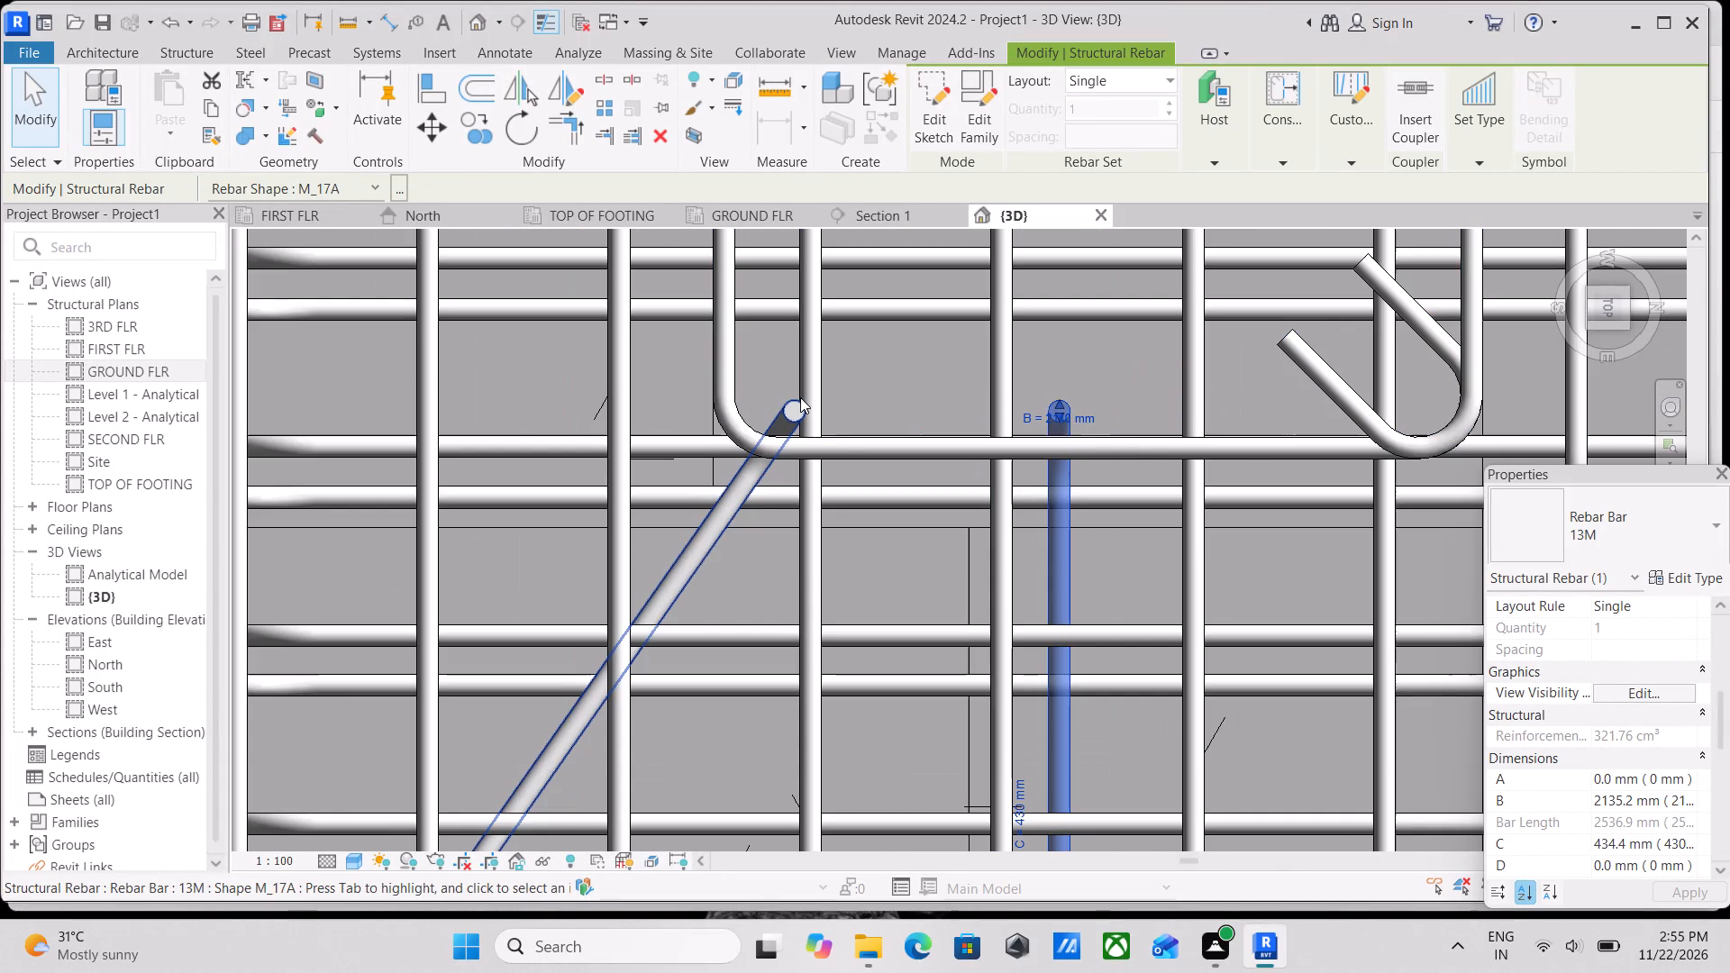
key(Escape)
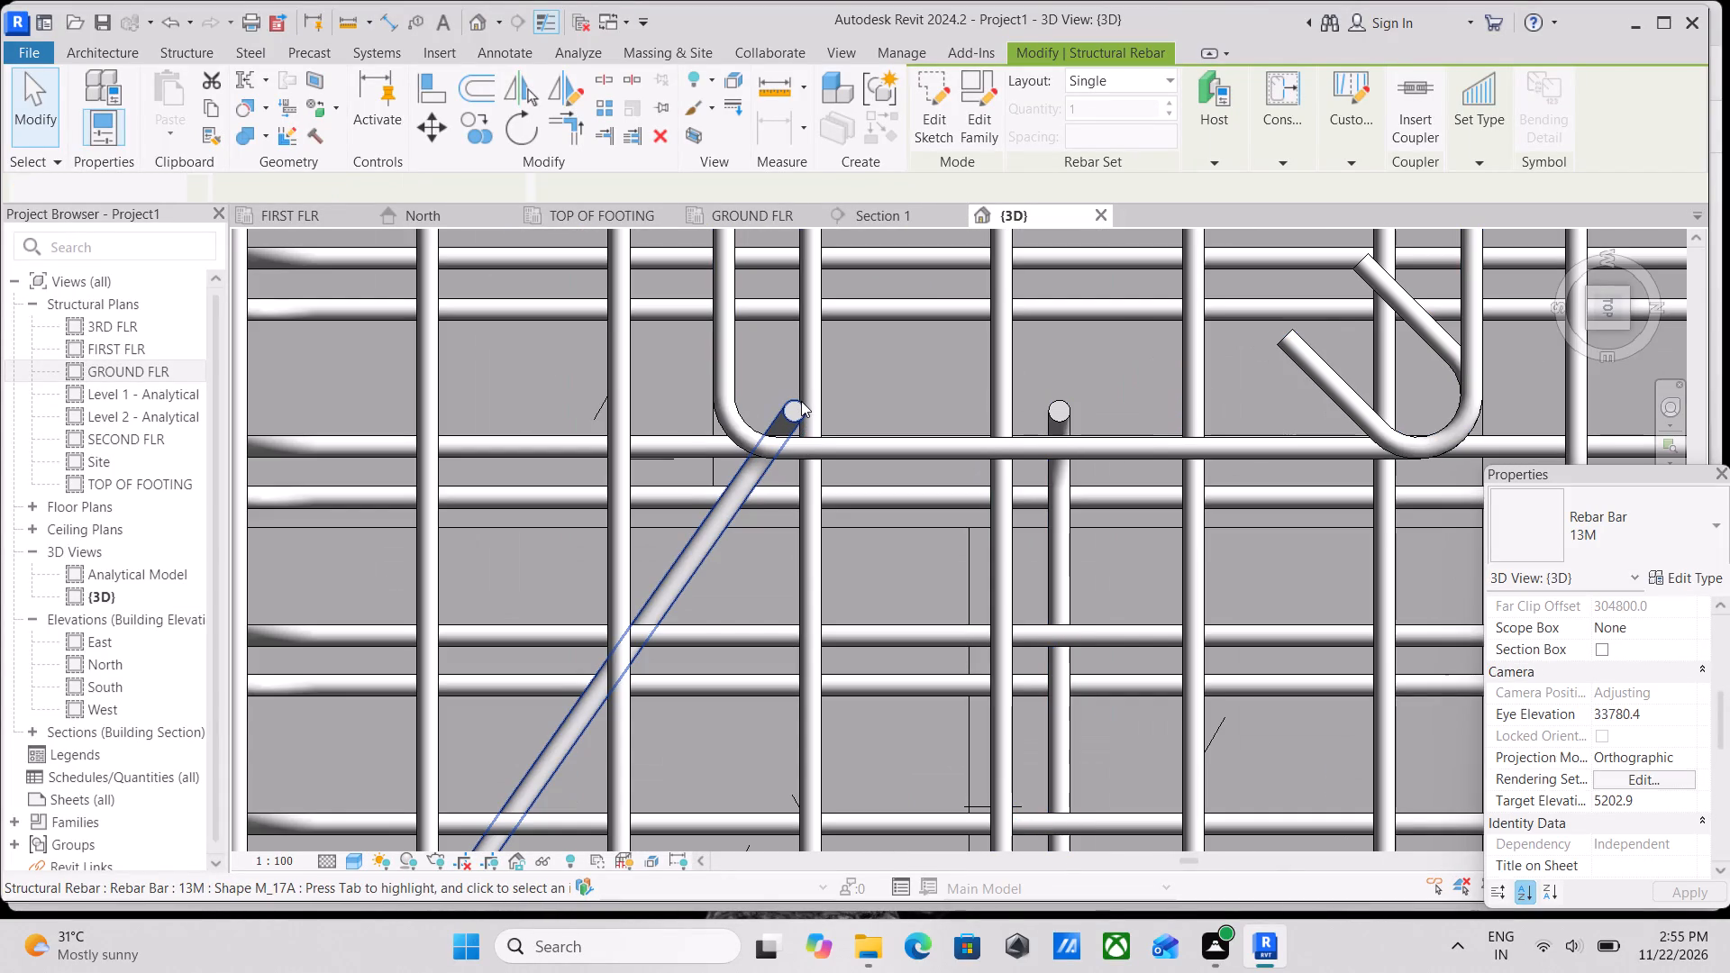
scroll(795, 412, up, 2)
click(799, 408)
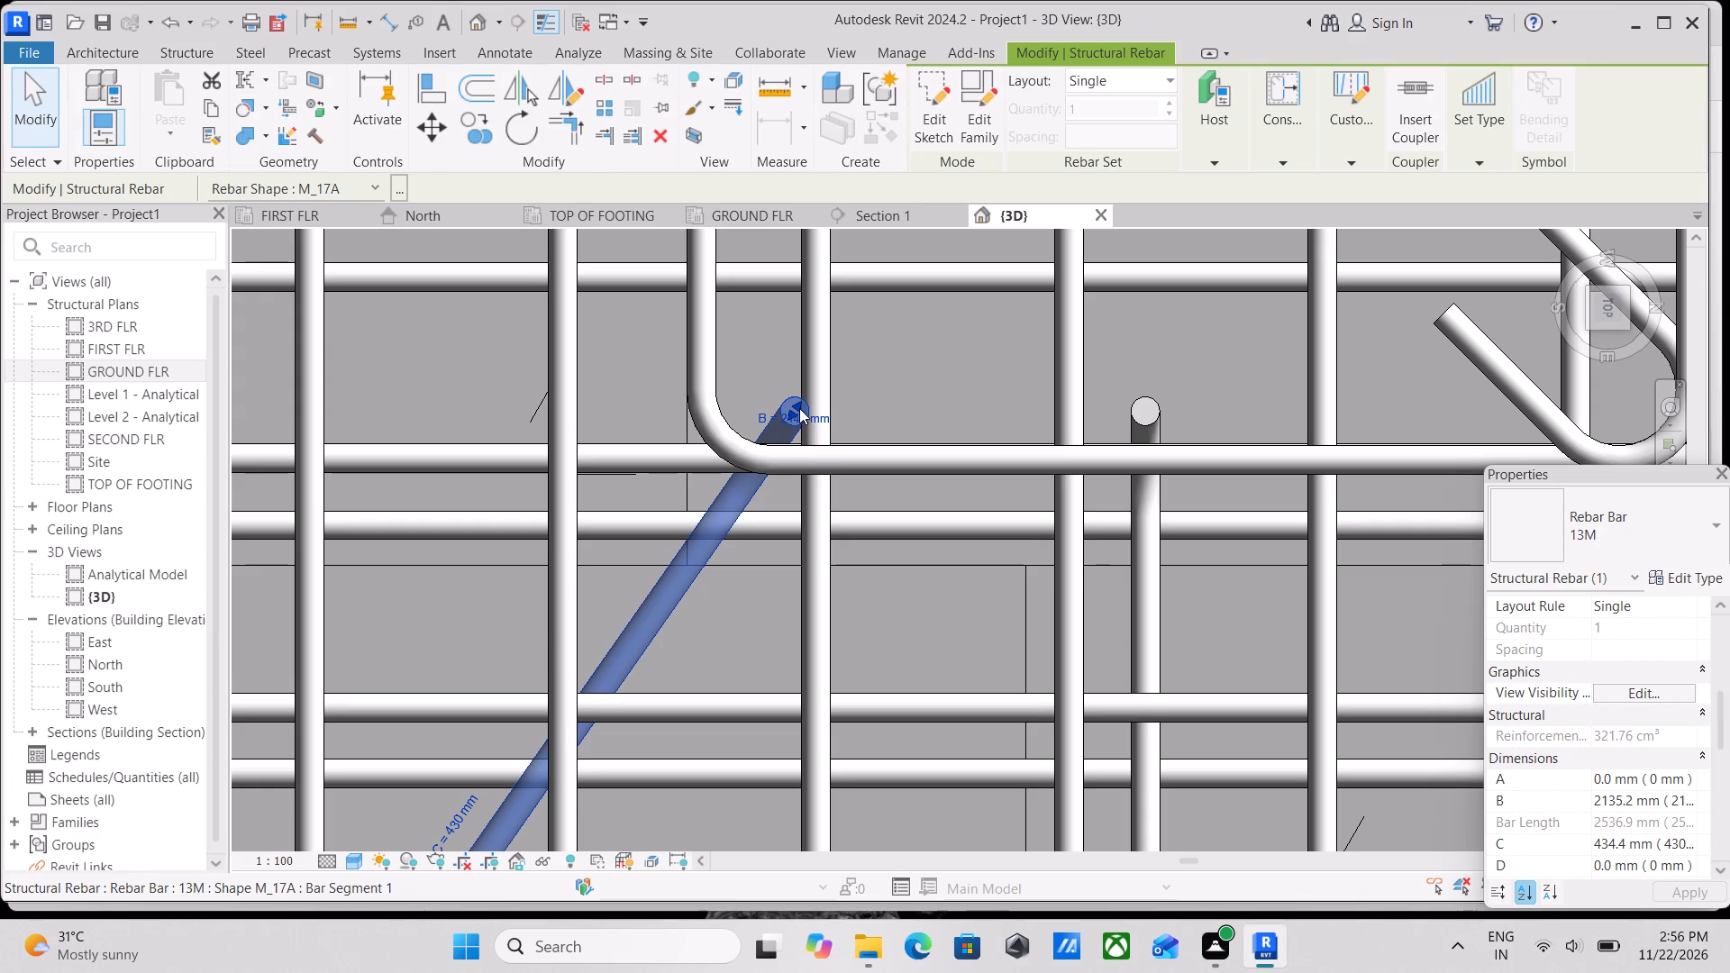
scroll(799, 408, up, 3)
scroll(805, 385, down, 7)
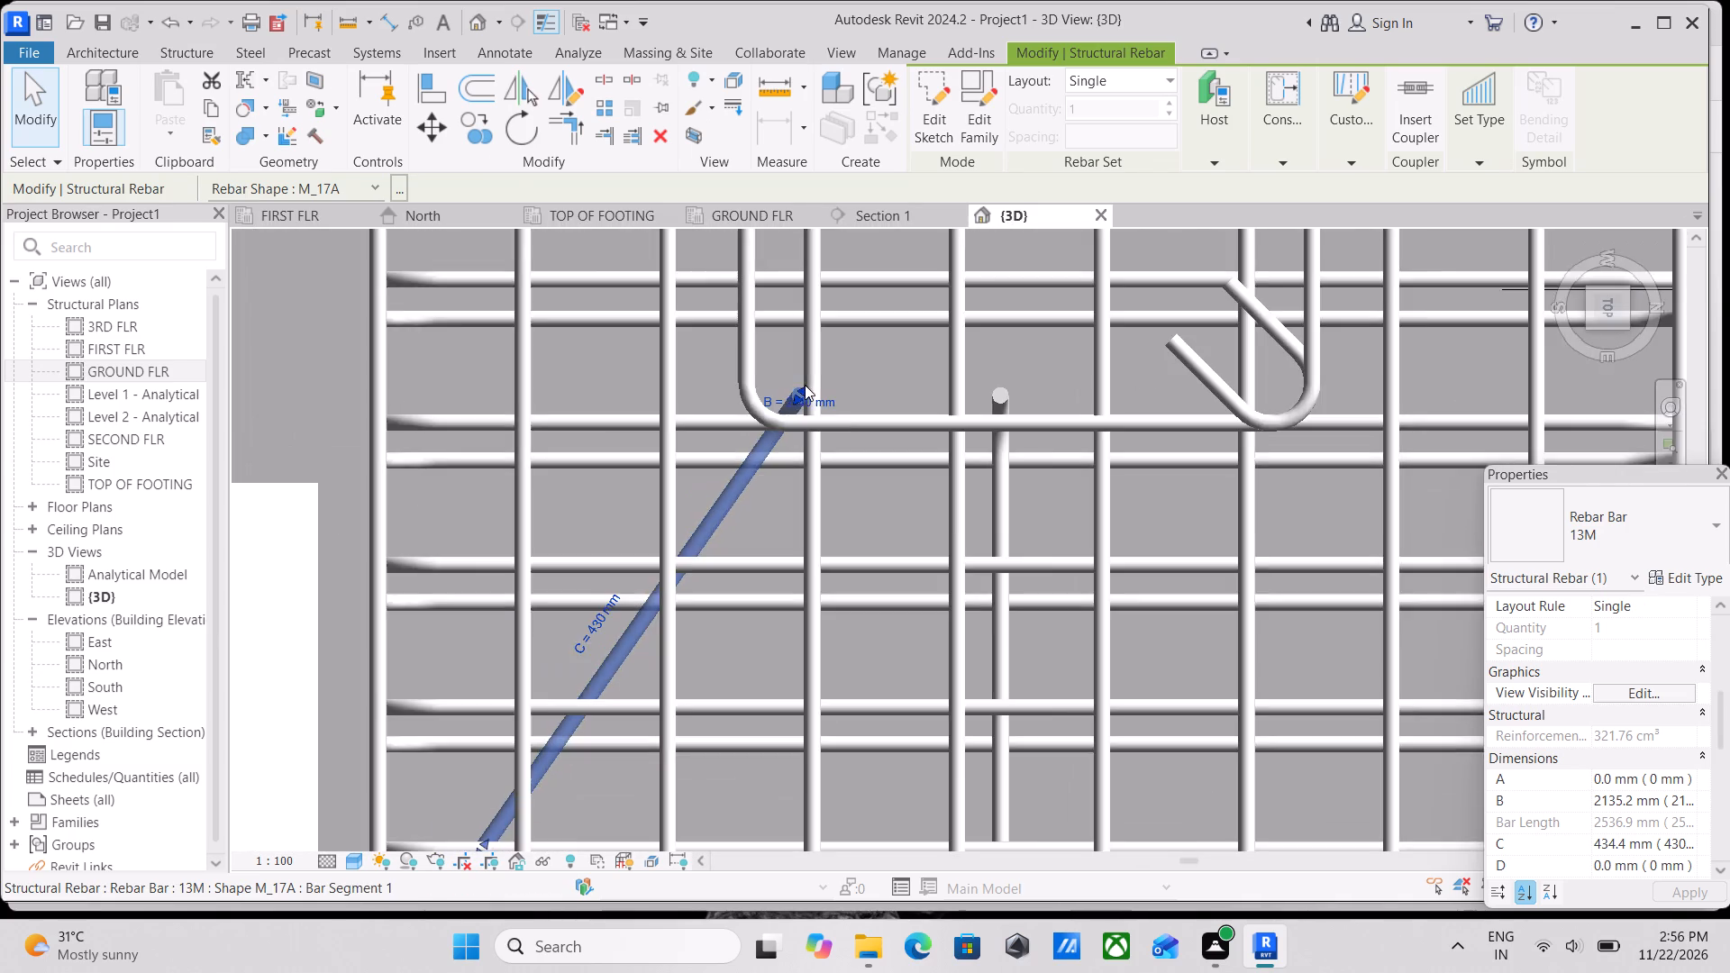
scroll(805, 385, down, 6)
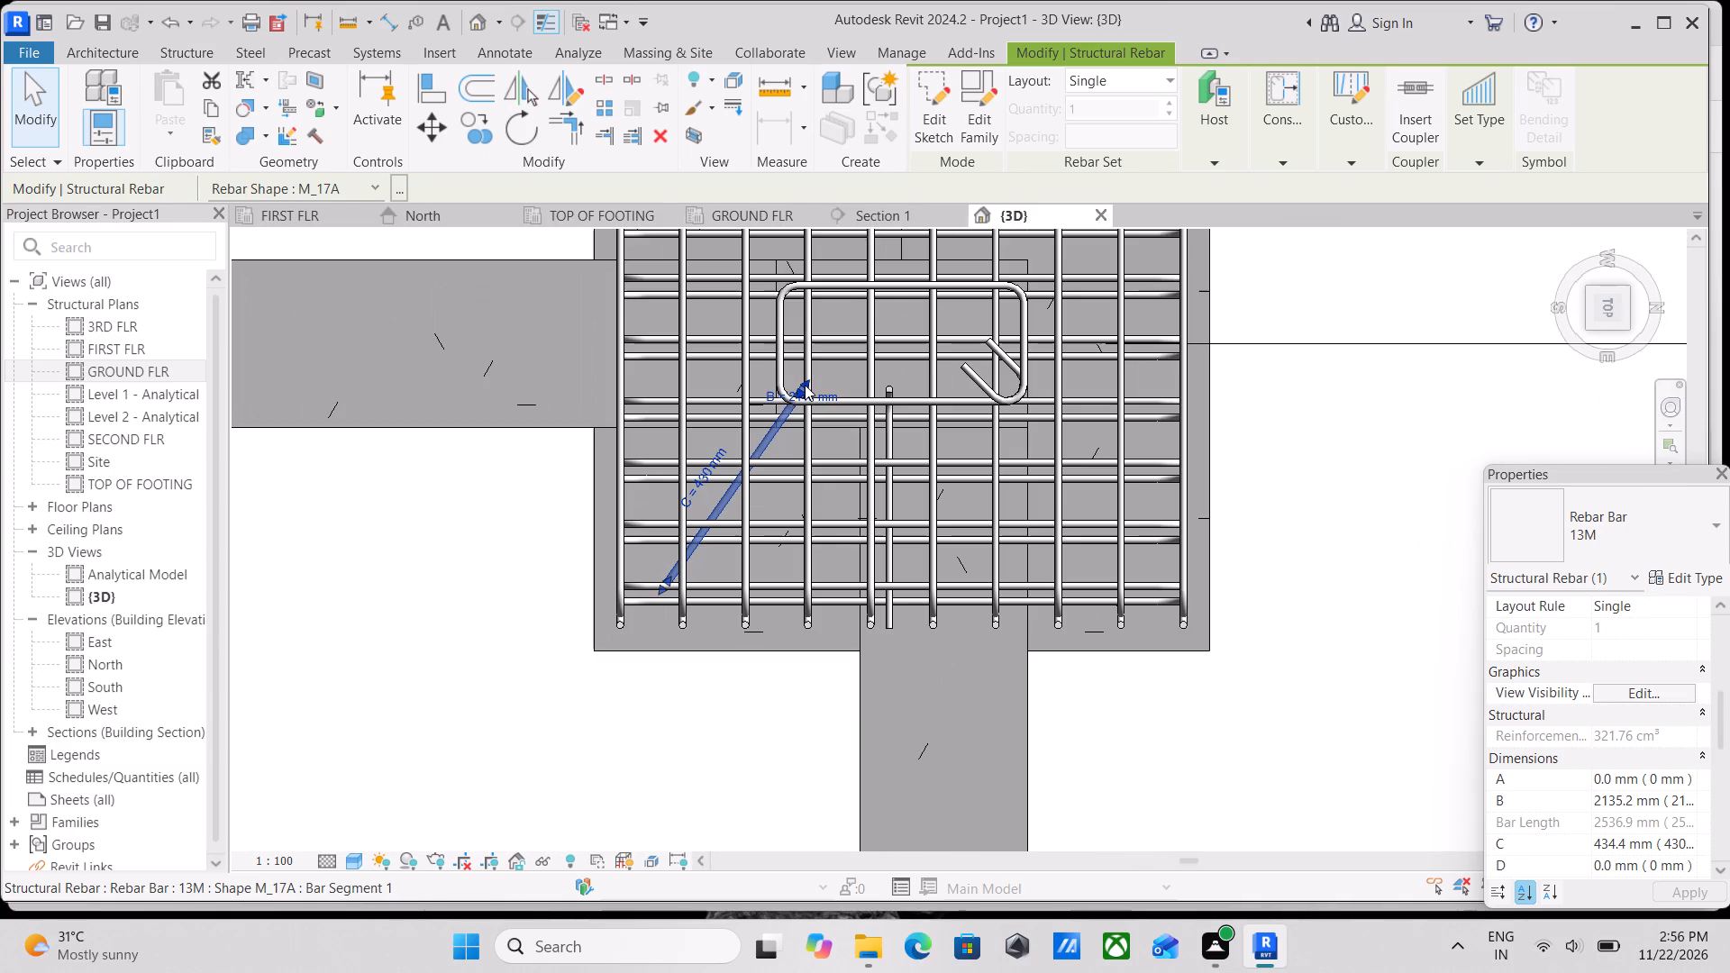
scroll(805, 385, down, 2)
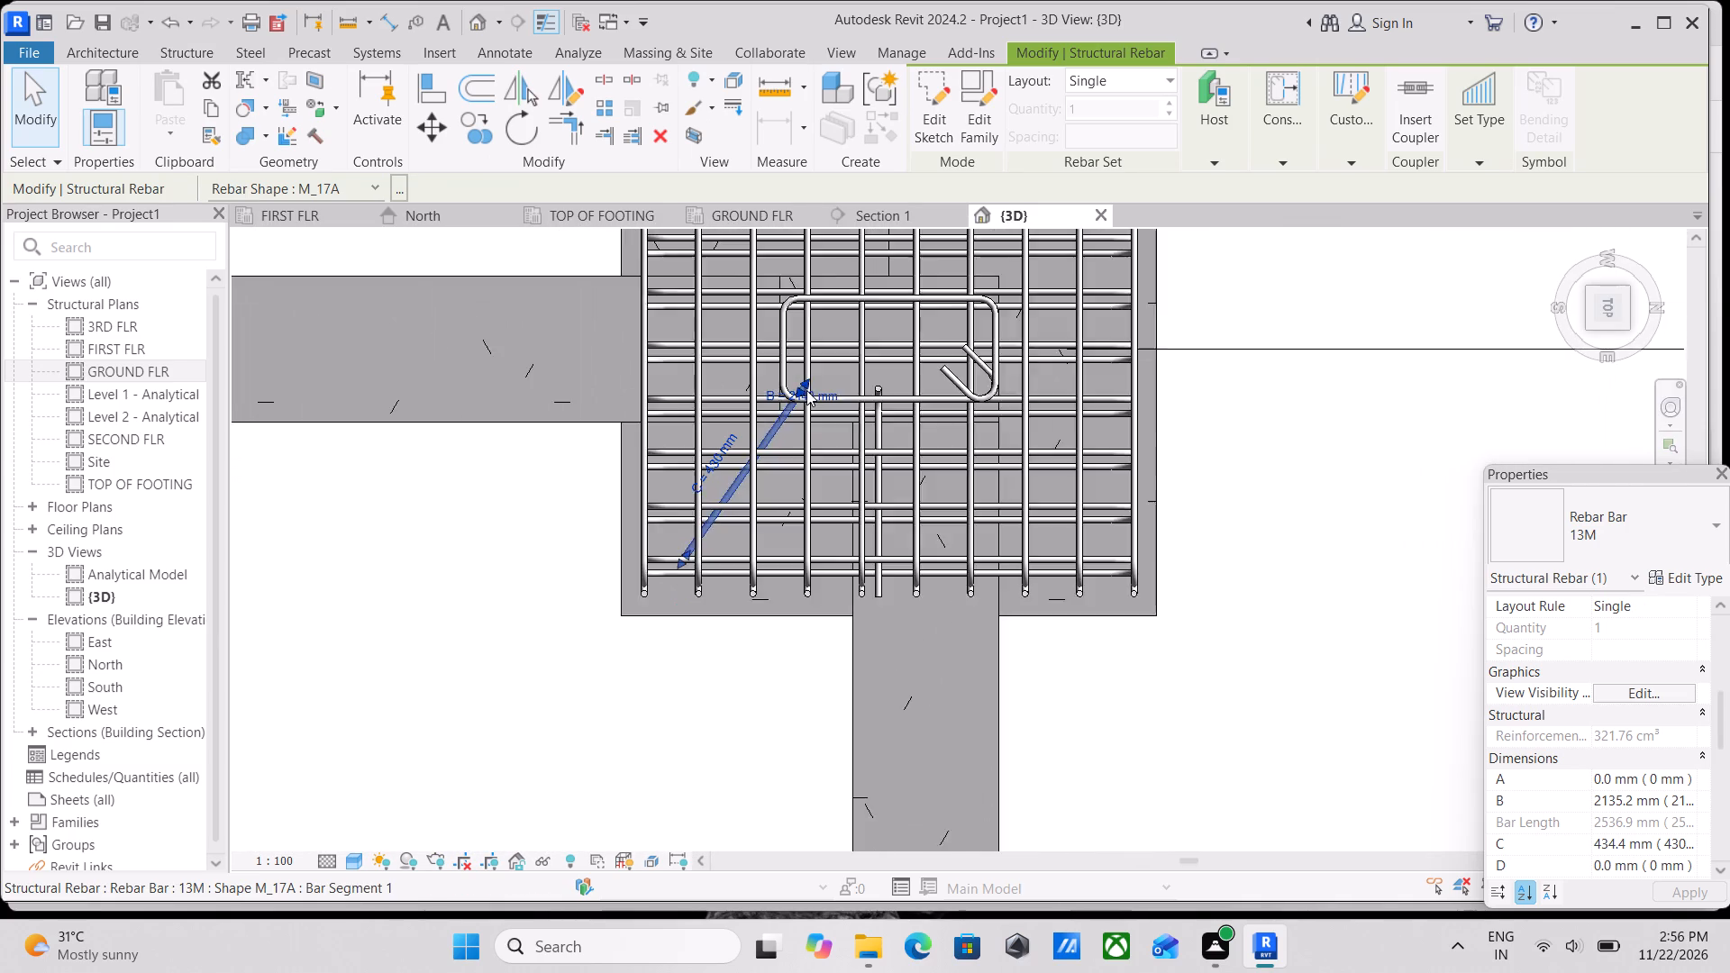
scroll(806, 390, down, 2)
scroll(806, 393, up, 6)
middle_drag(827, 345, 874, 454)
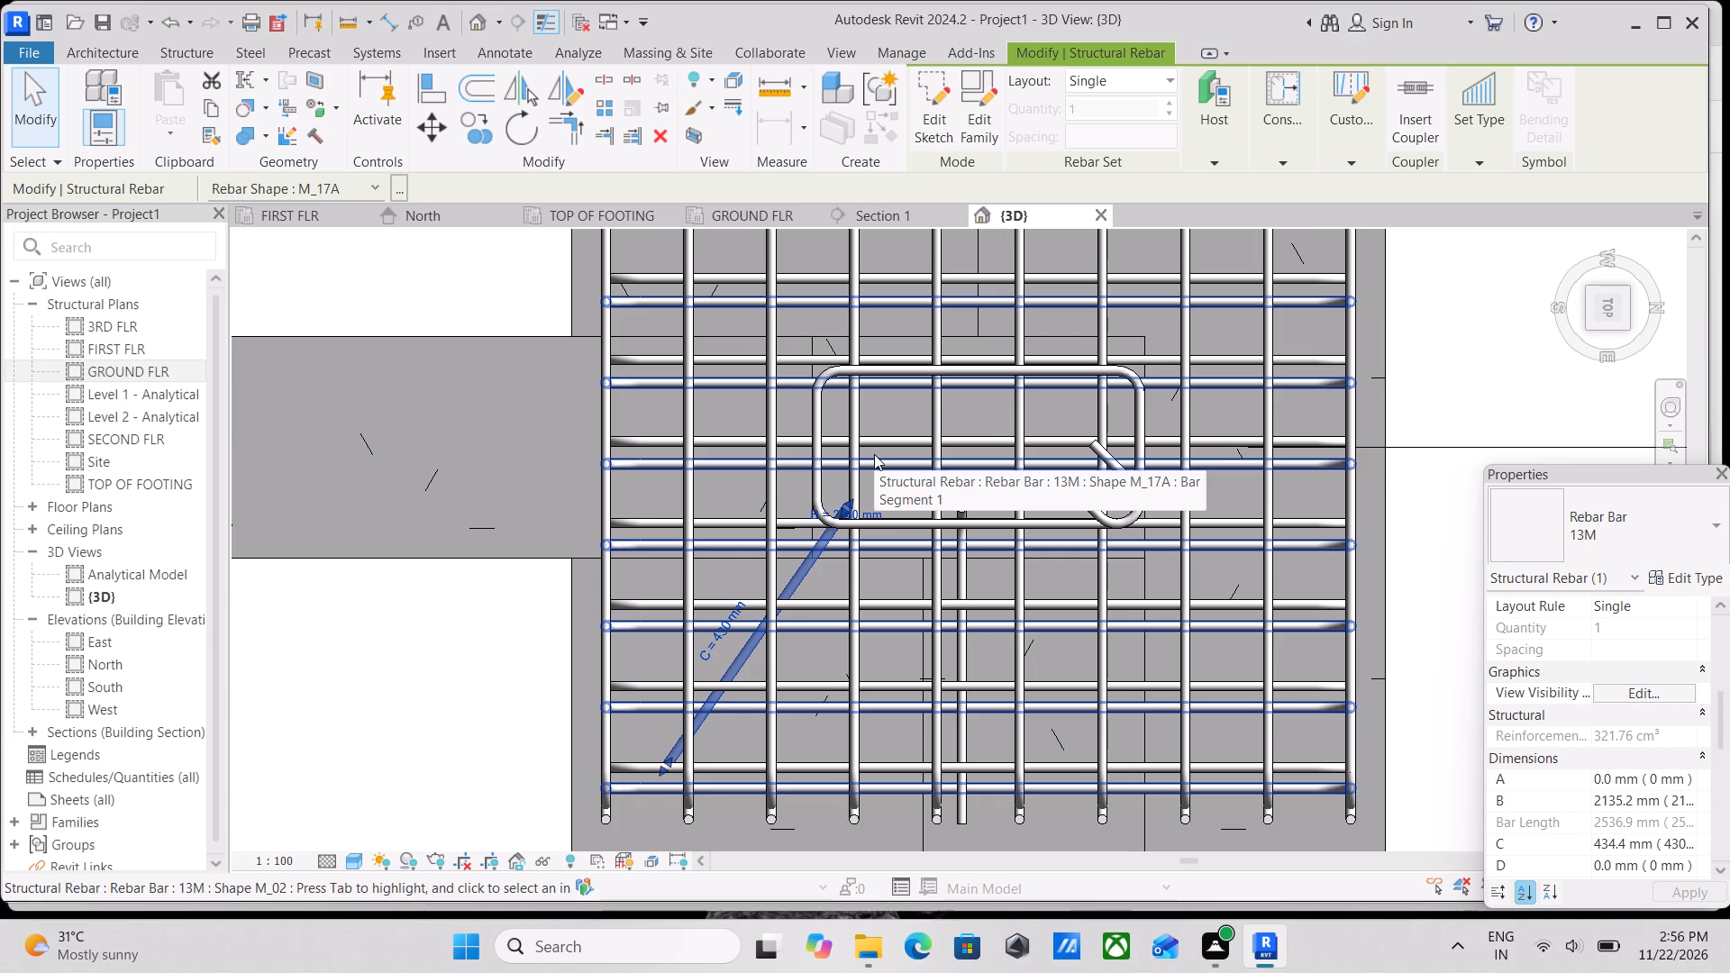
text(DM)
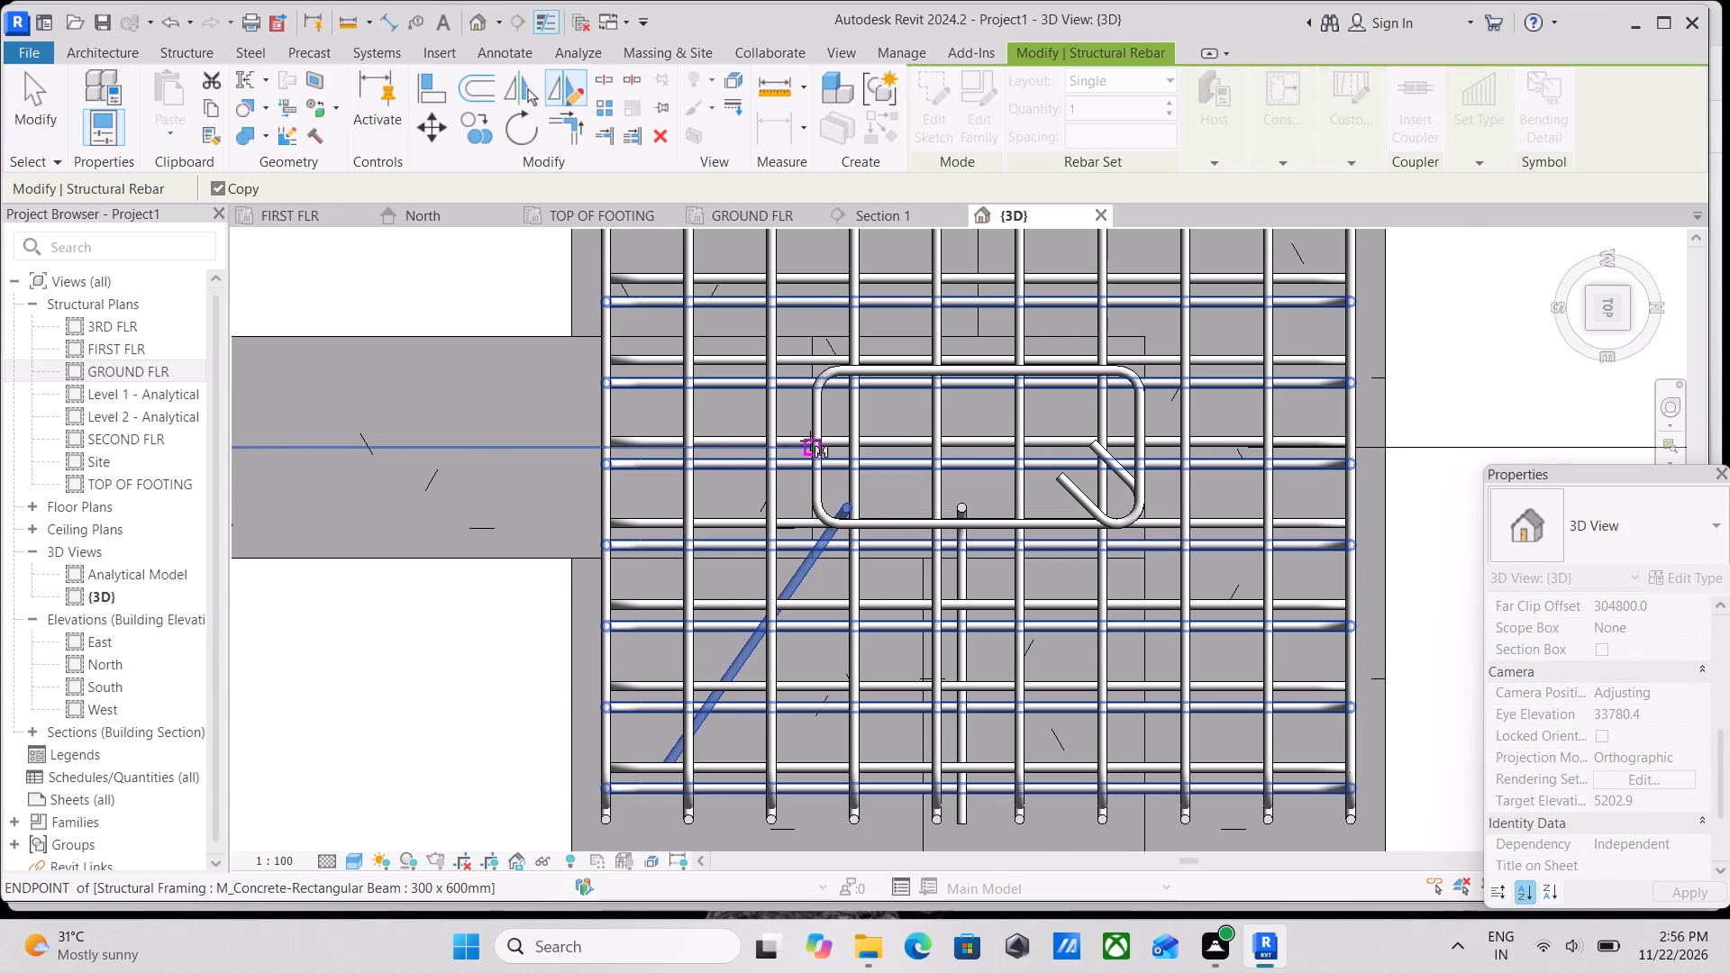
scroll(808, 441, up, 3)
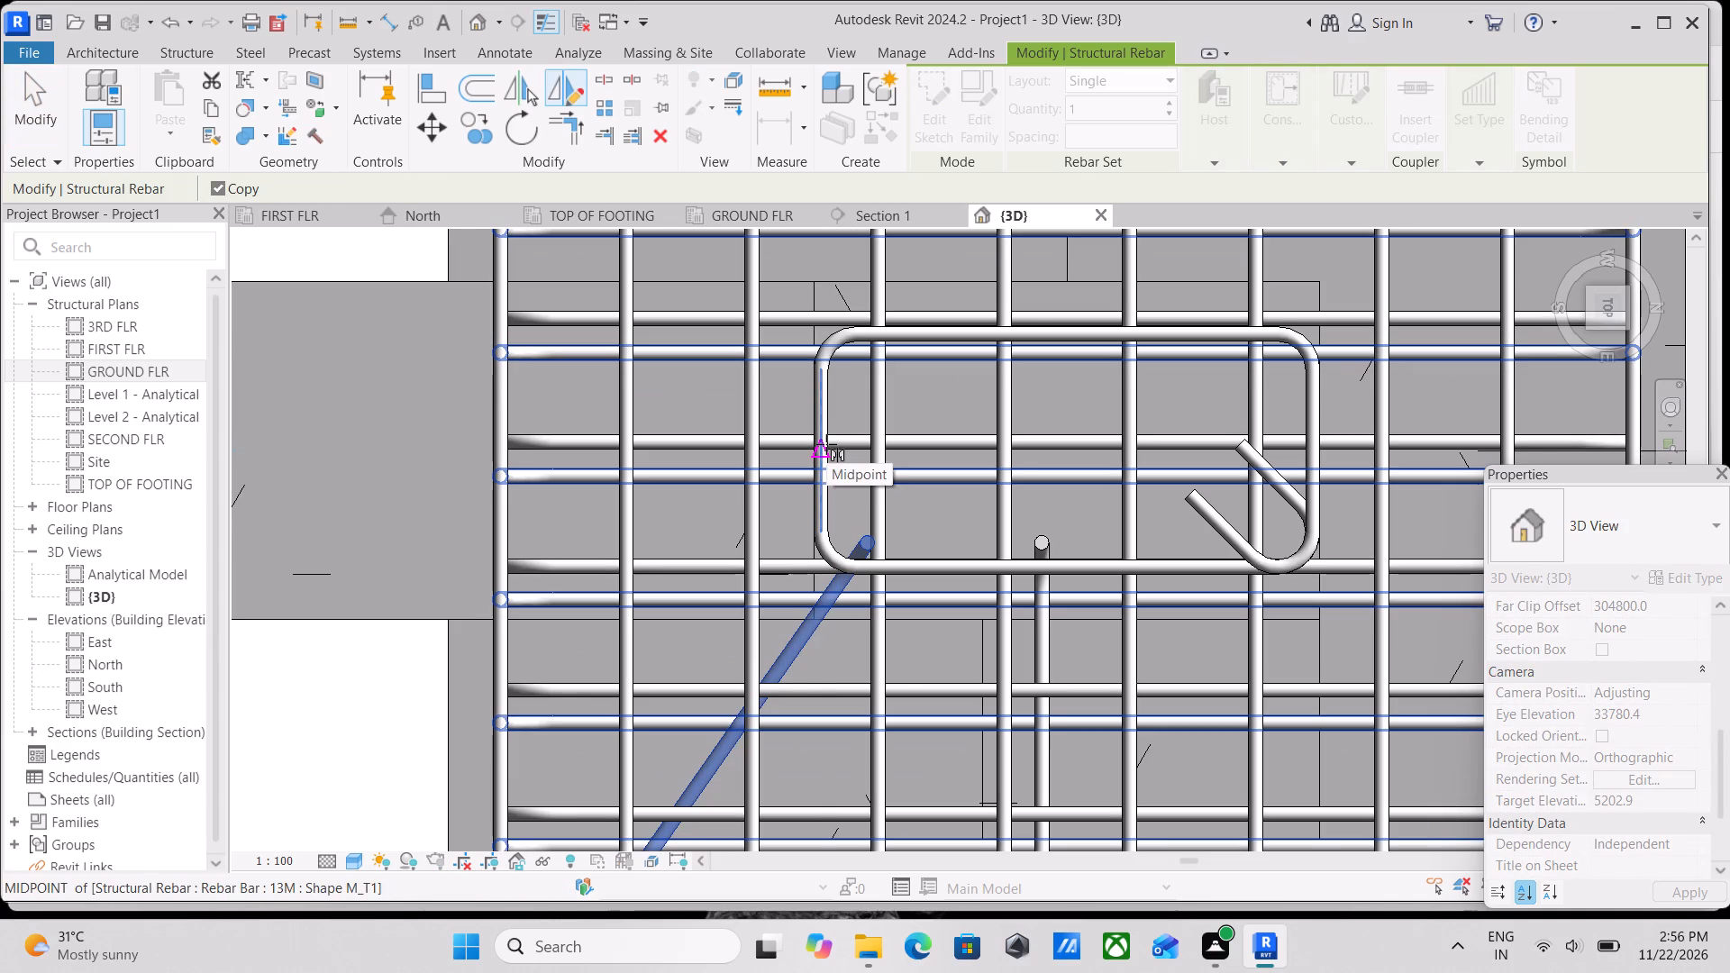
click(826, 444)
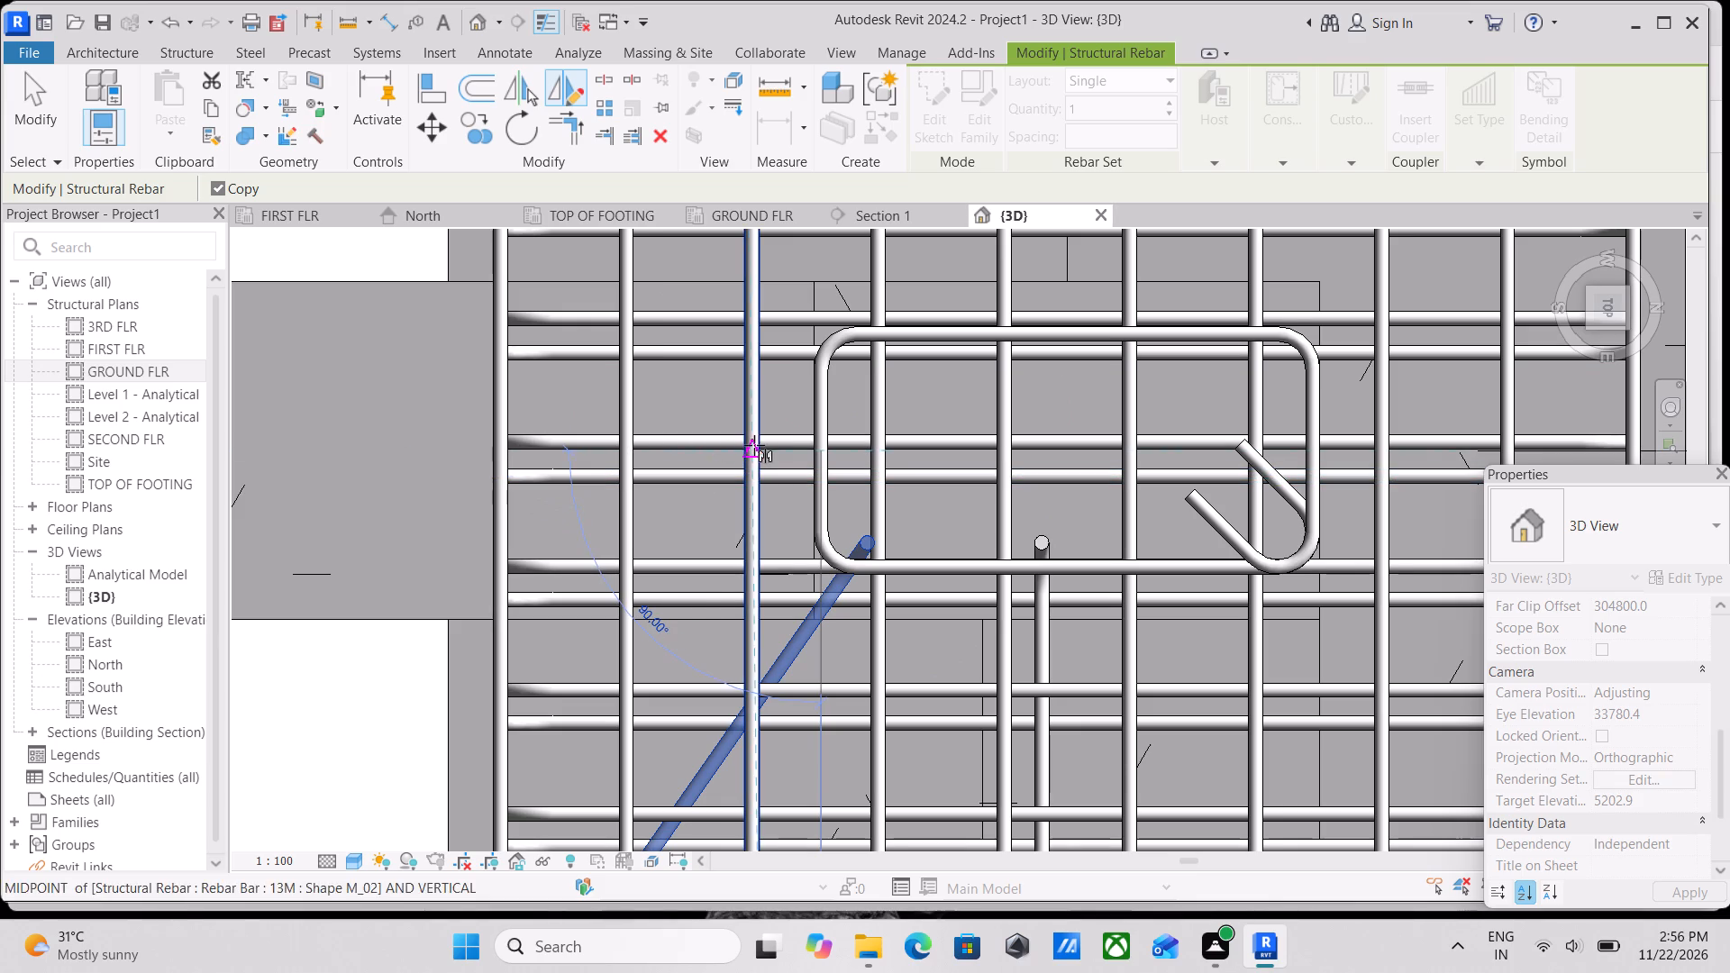
click(686, 447)
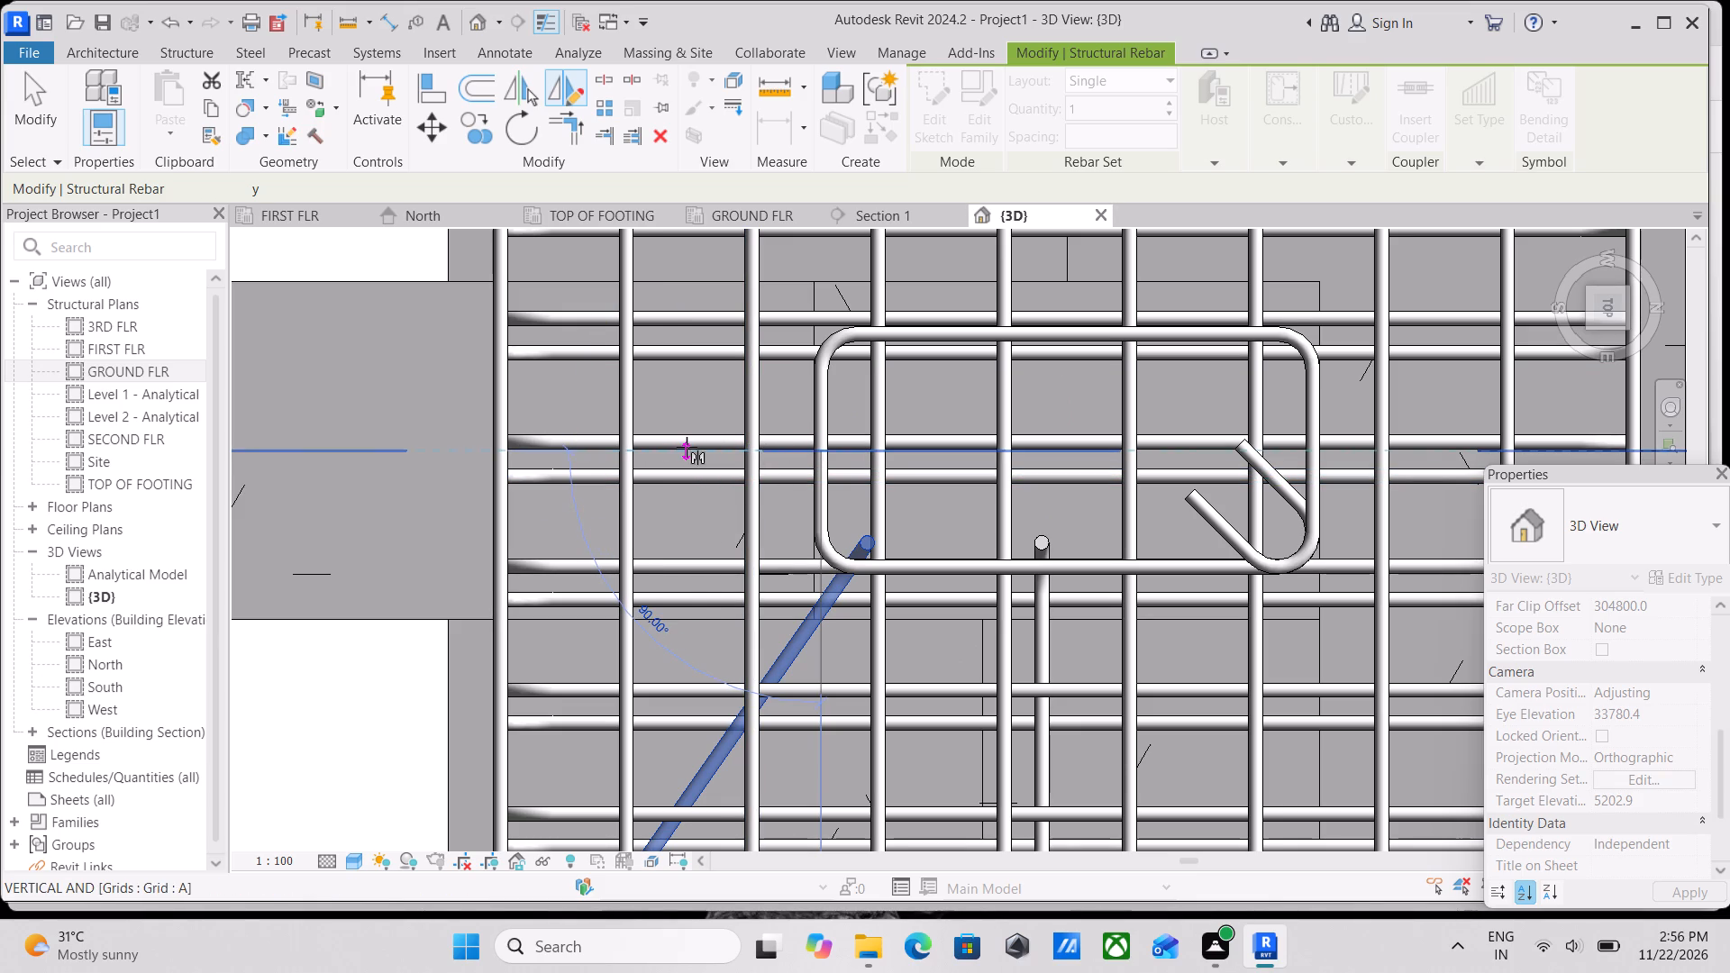
scroll(721, 445, down, 1)
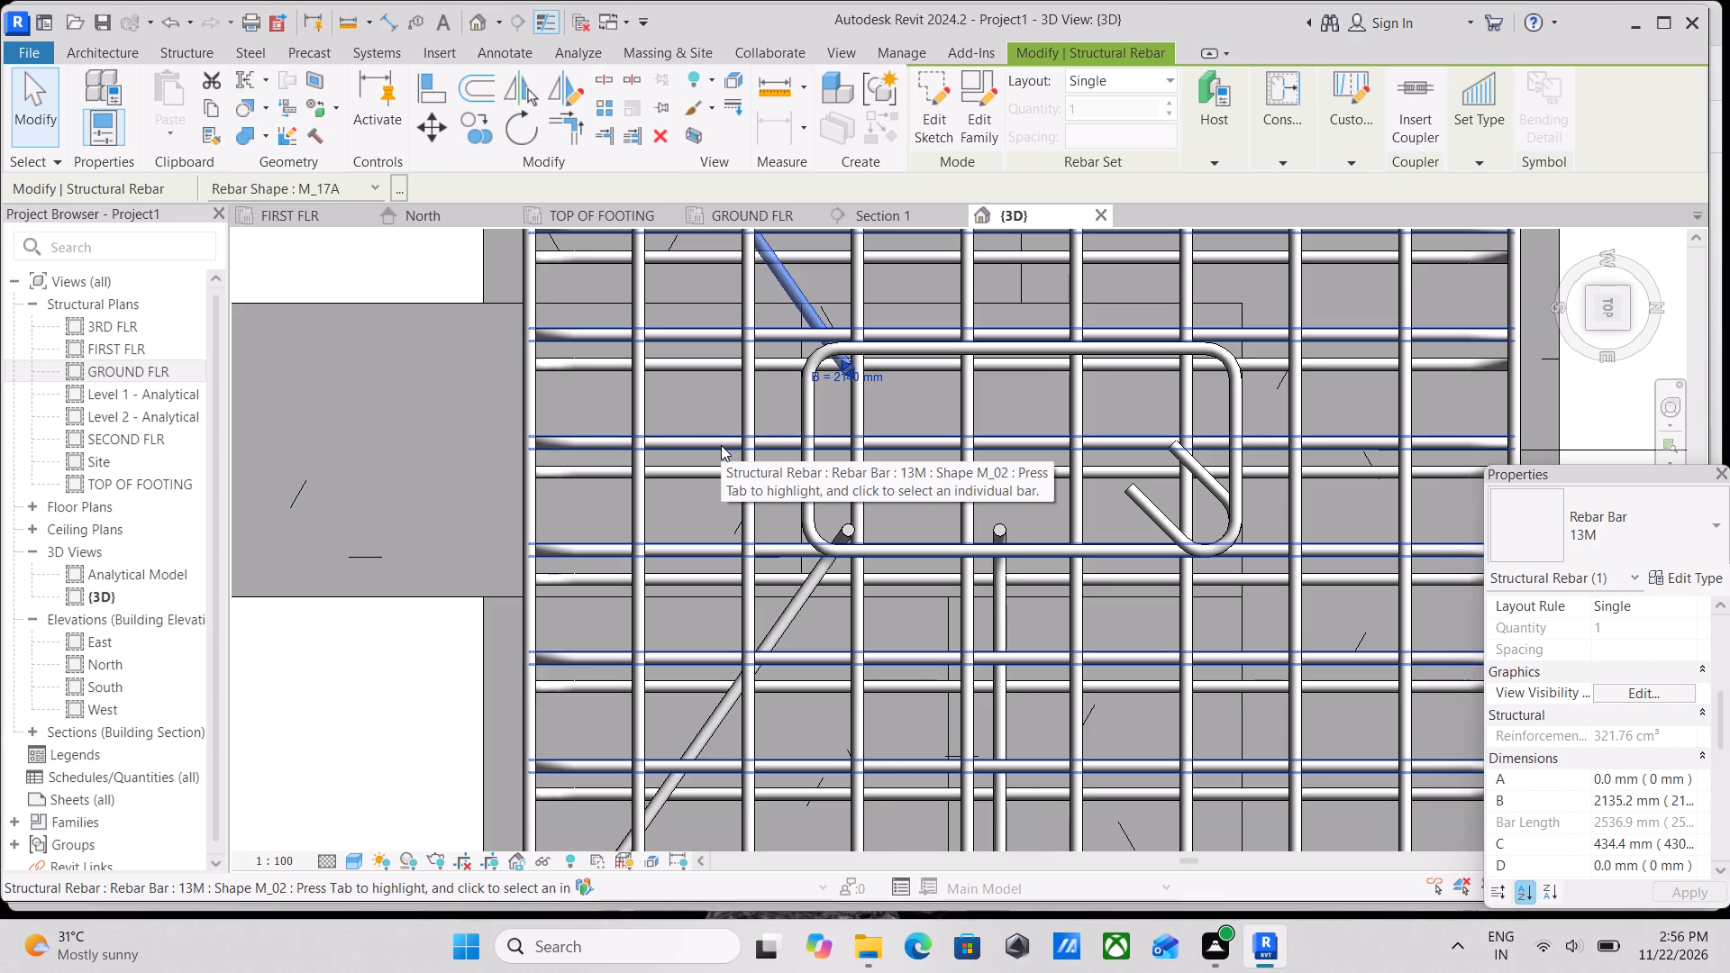
key(Escape)
Nudge the mirrored diagonal 13M bar towards the tie's adjacent short side, closer into the tie's corner bend.
scroll(748, 454, up, 2)
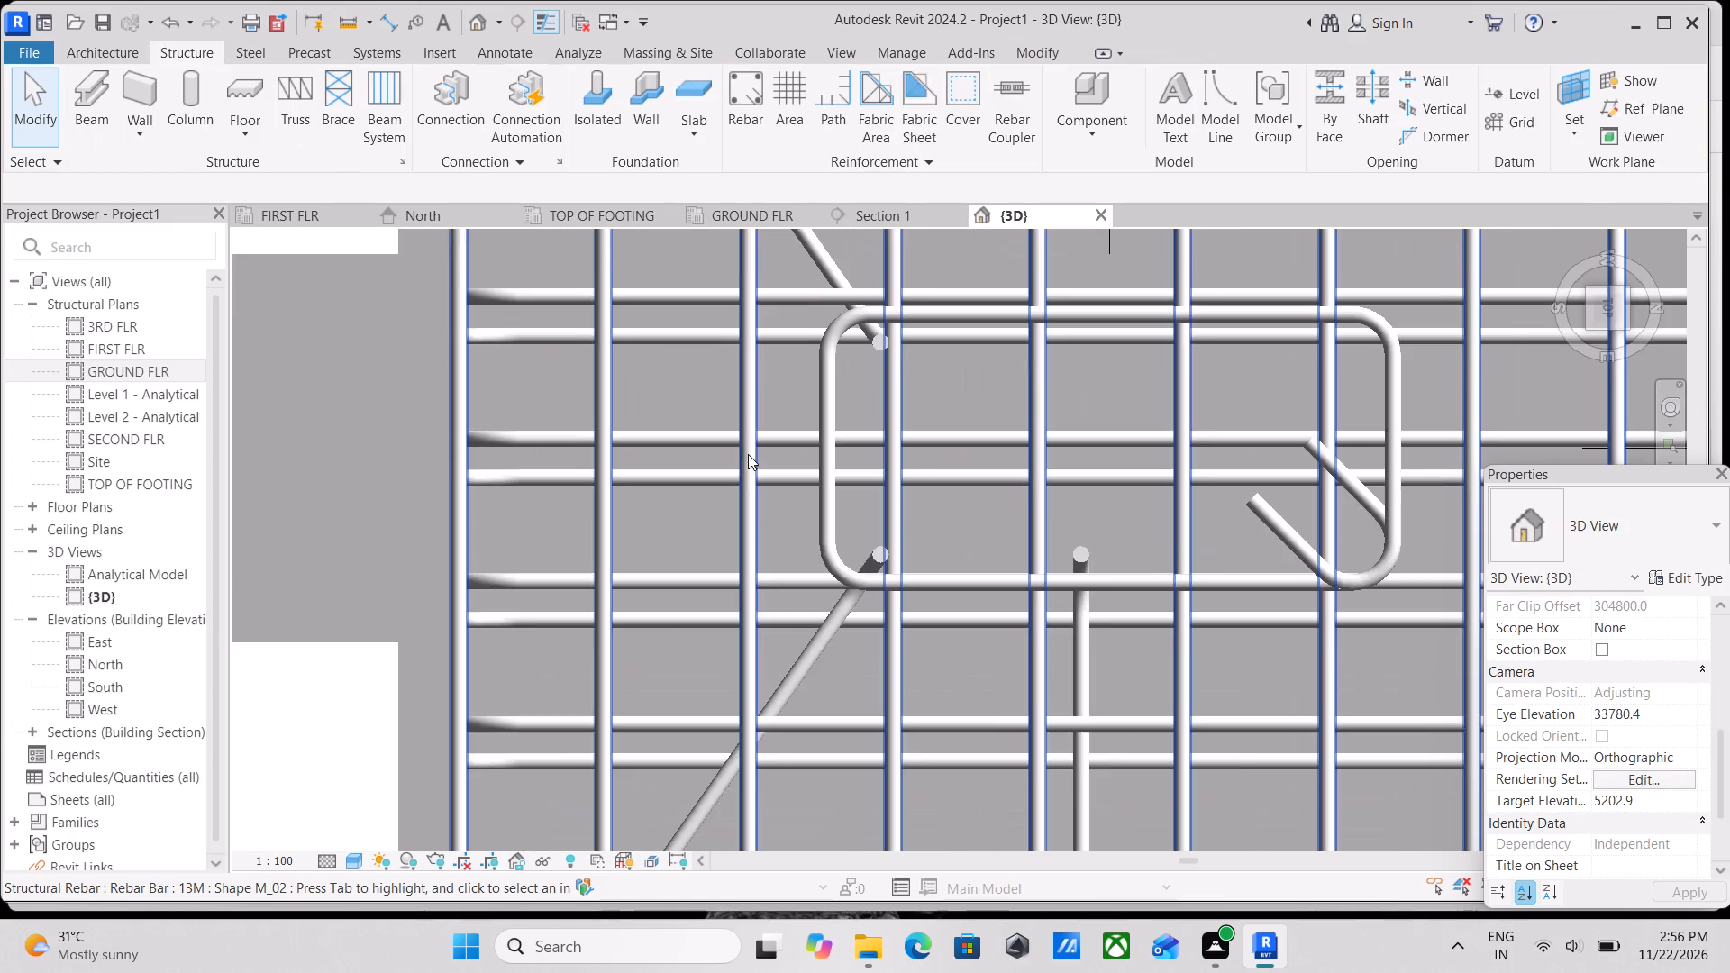
scroll(748, 454, up, 1)
key(Escape)
scroll(788, 469, down, 2)
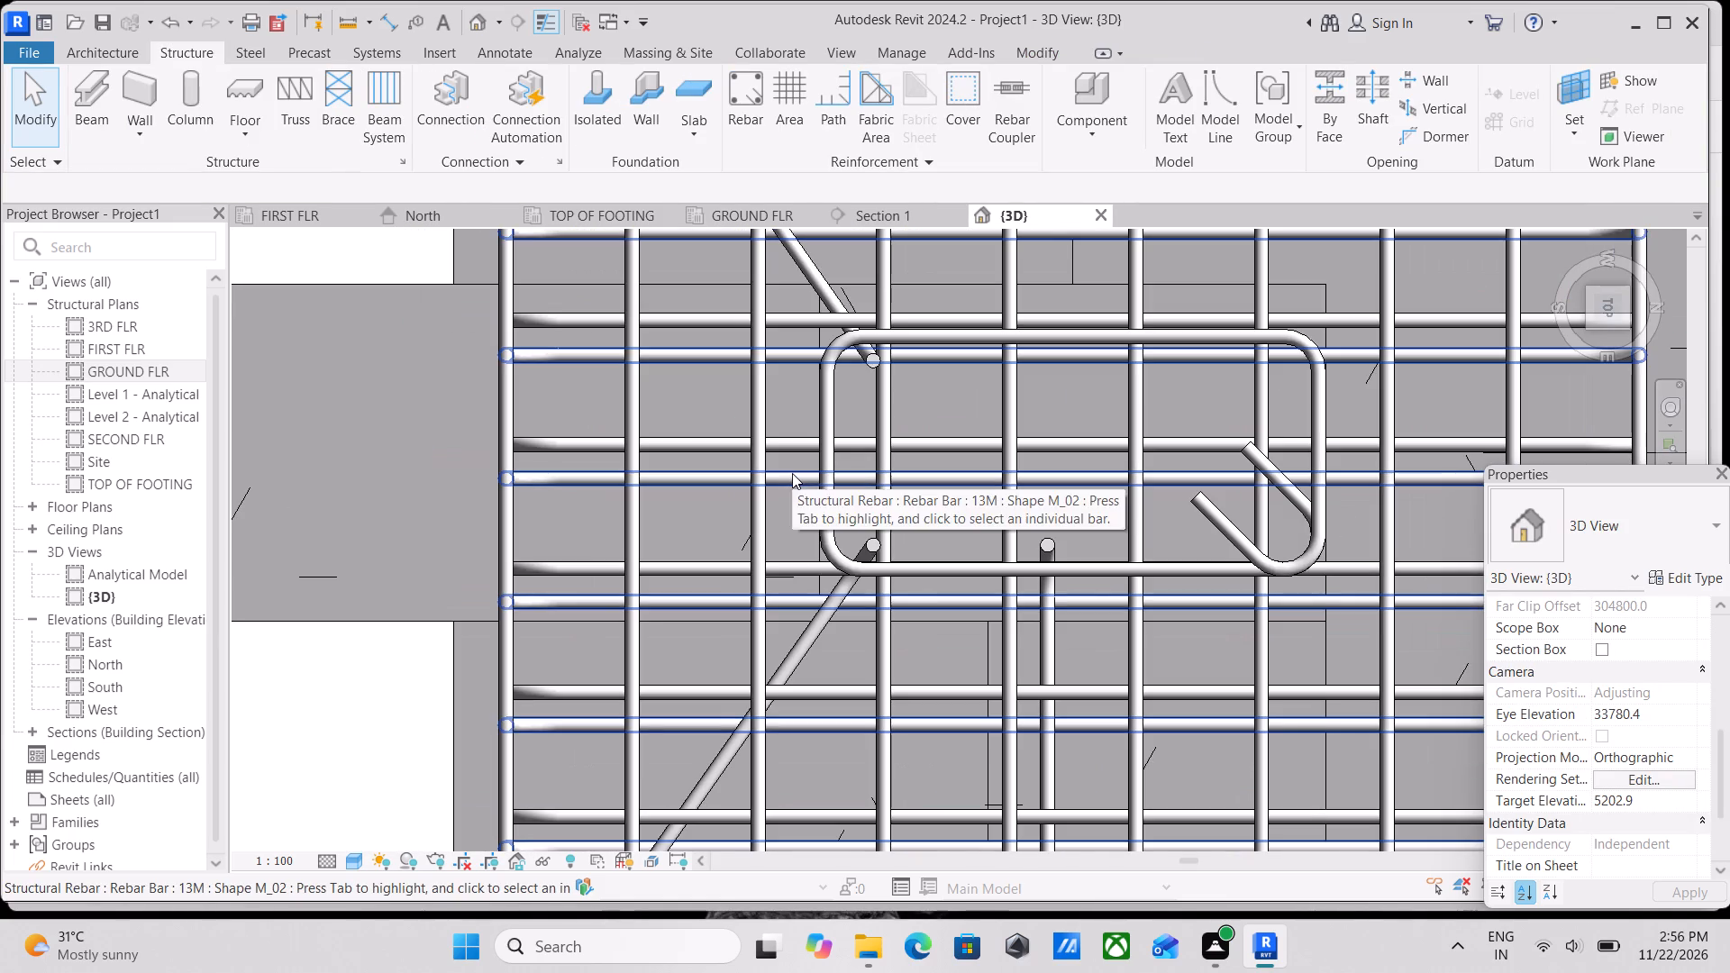
scroll(865, 477, up, 2)
scroll(888, 368, down, 2)
middle_drag(891, 430, 907, 597)
key(Escape)
scroll(882, 501, up, 3)
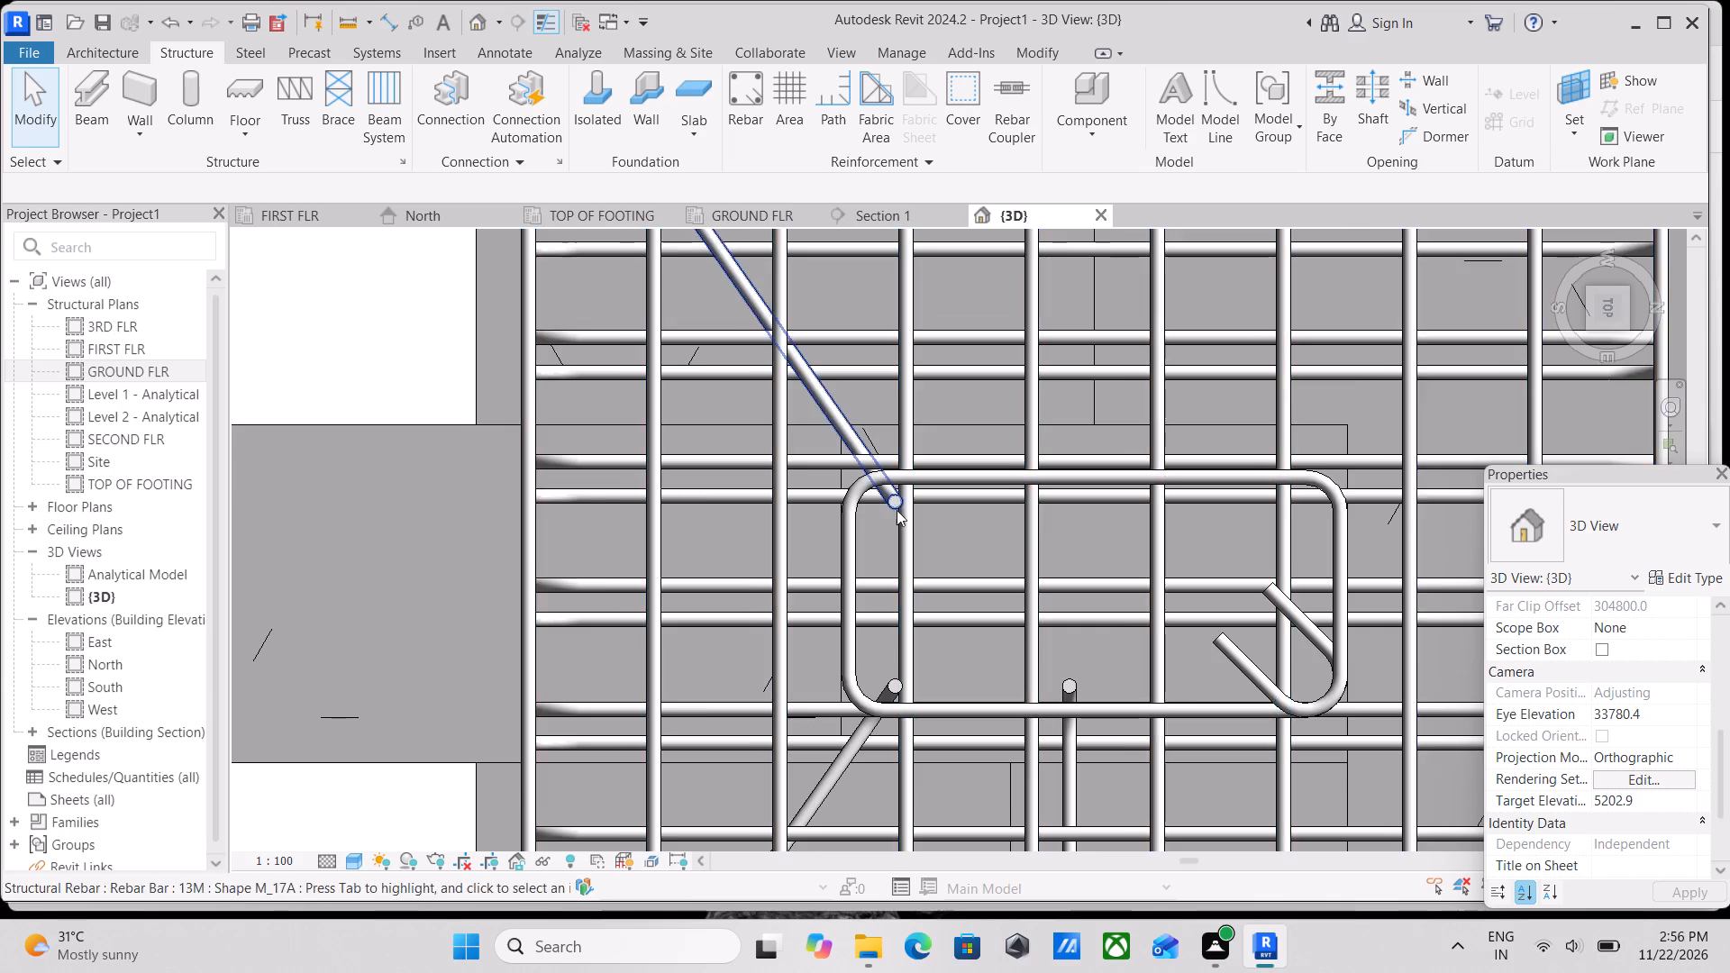
scroll(897, 510, up, 1)
key(Escape)
scroll(909, 513, up, 3)
key(Escape)
click(905, 502)
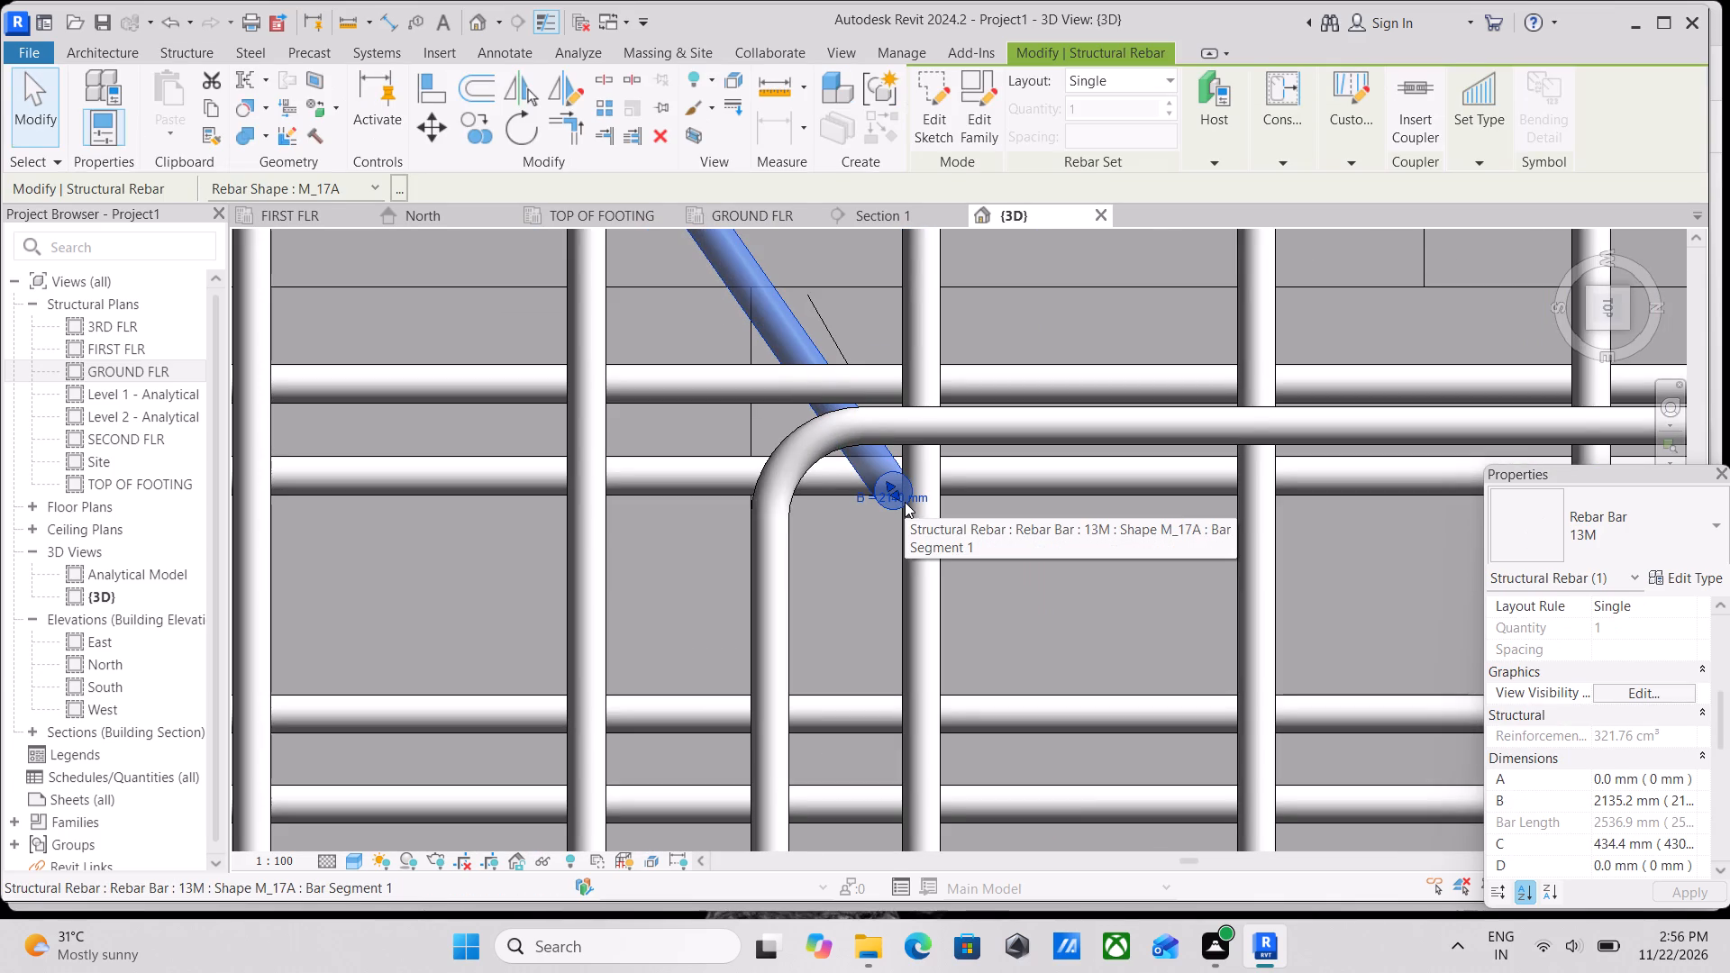
key(Left)
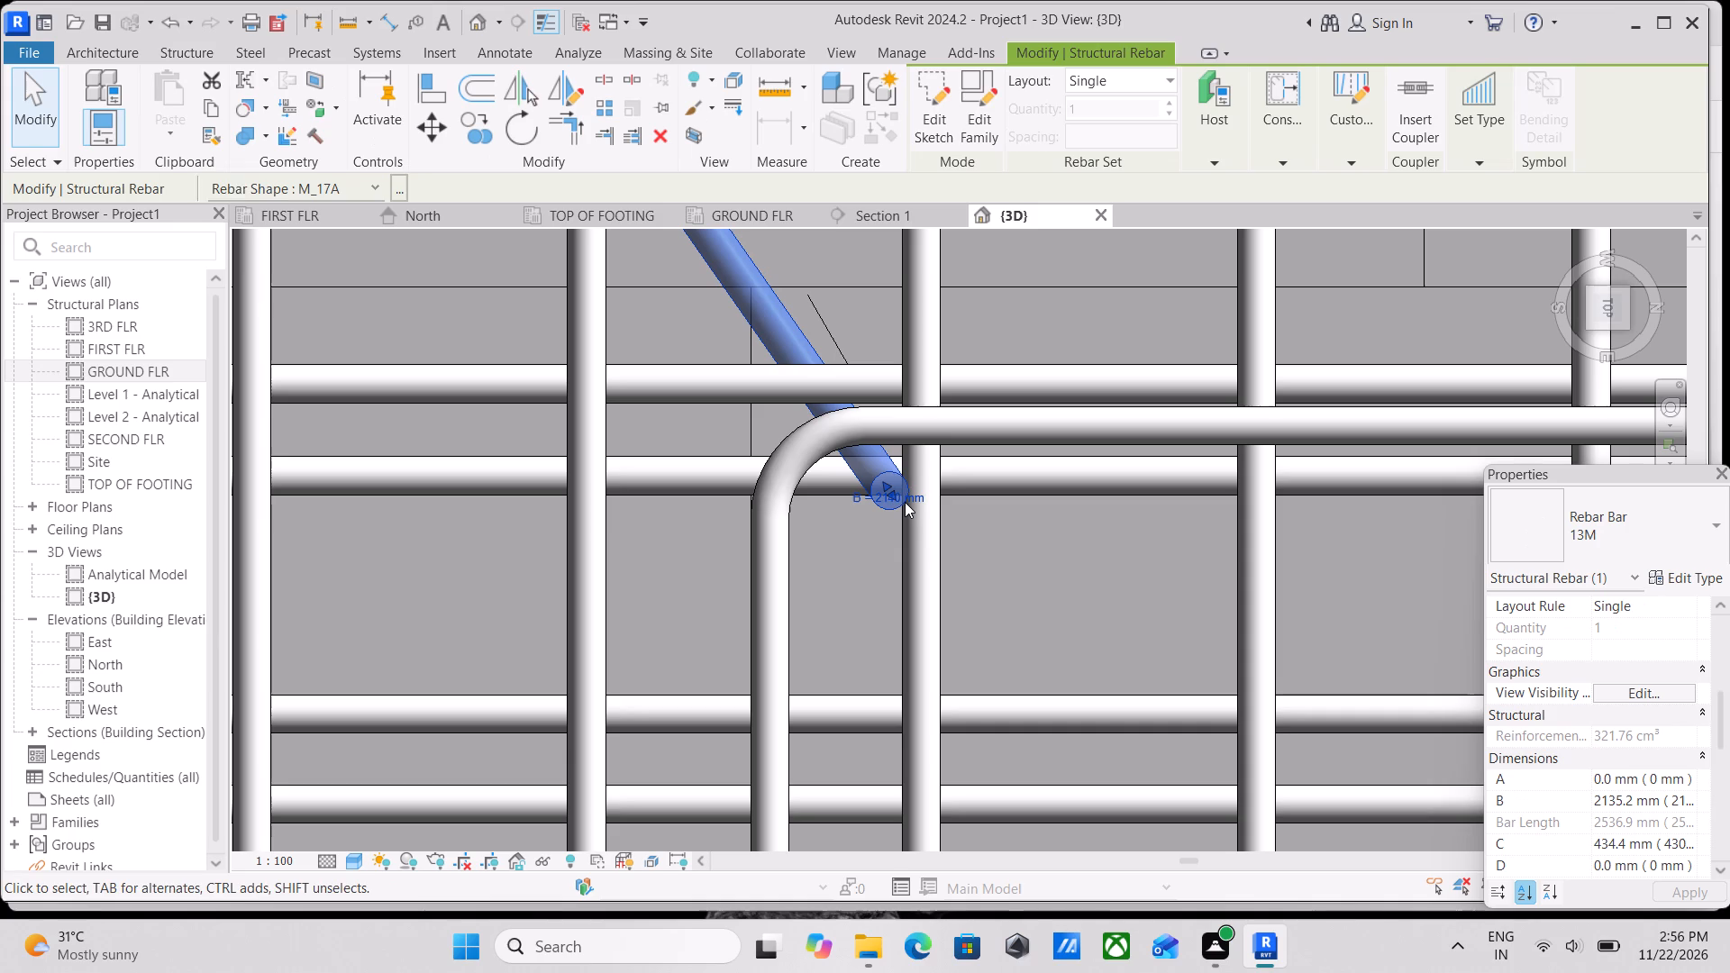
key(Left)
key(Left)
key(Left)
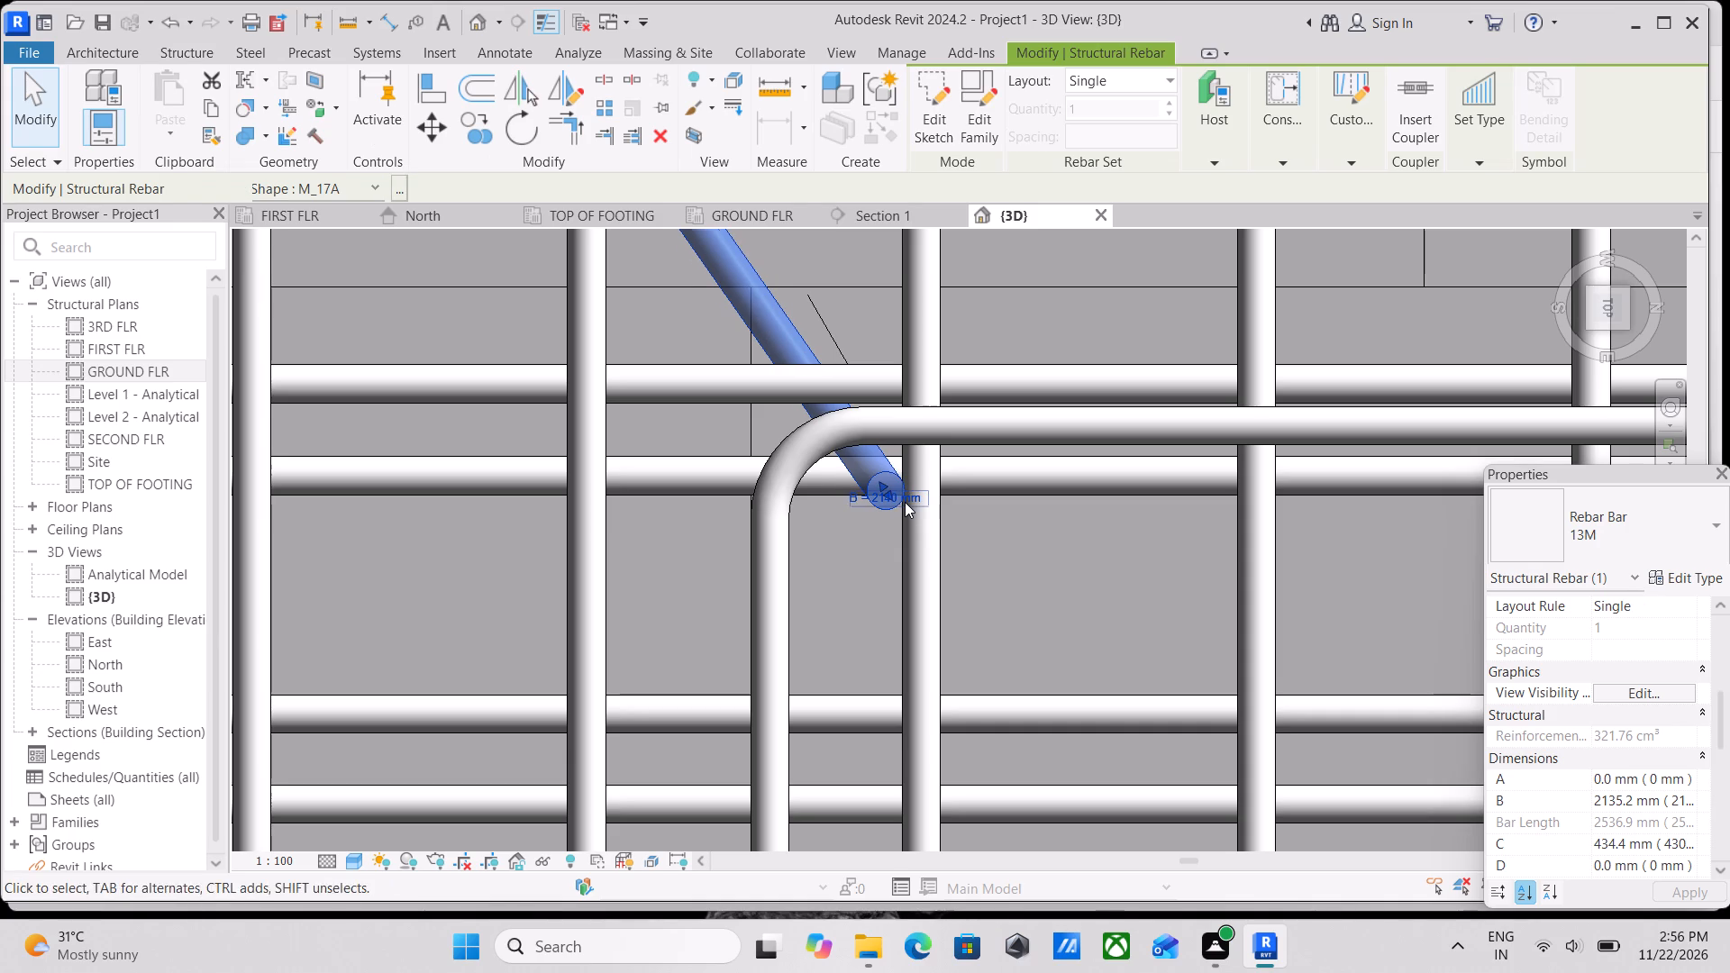
key(Left)
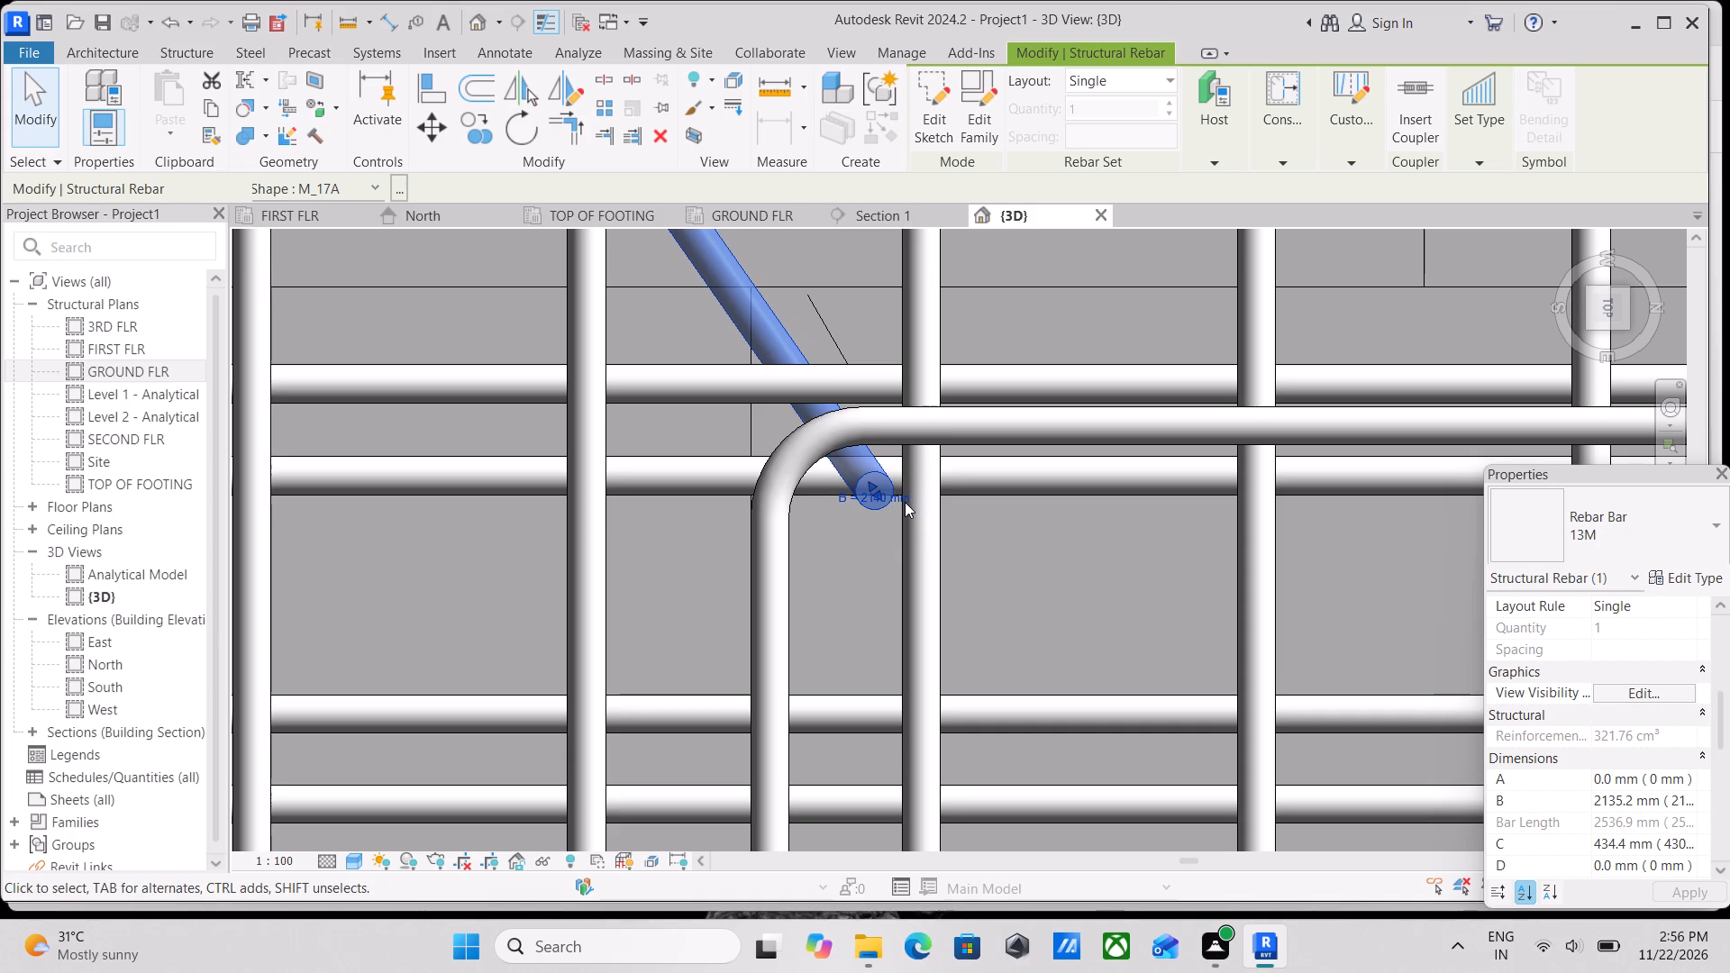
scroll(900, 552, down, 1)
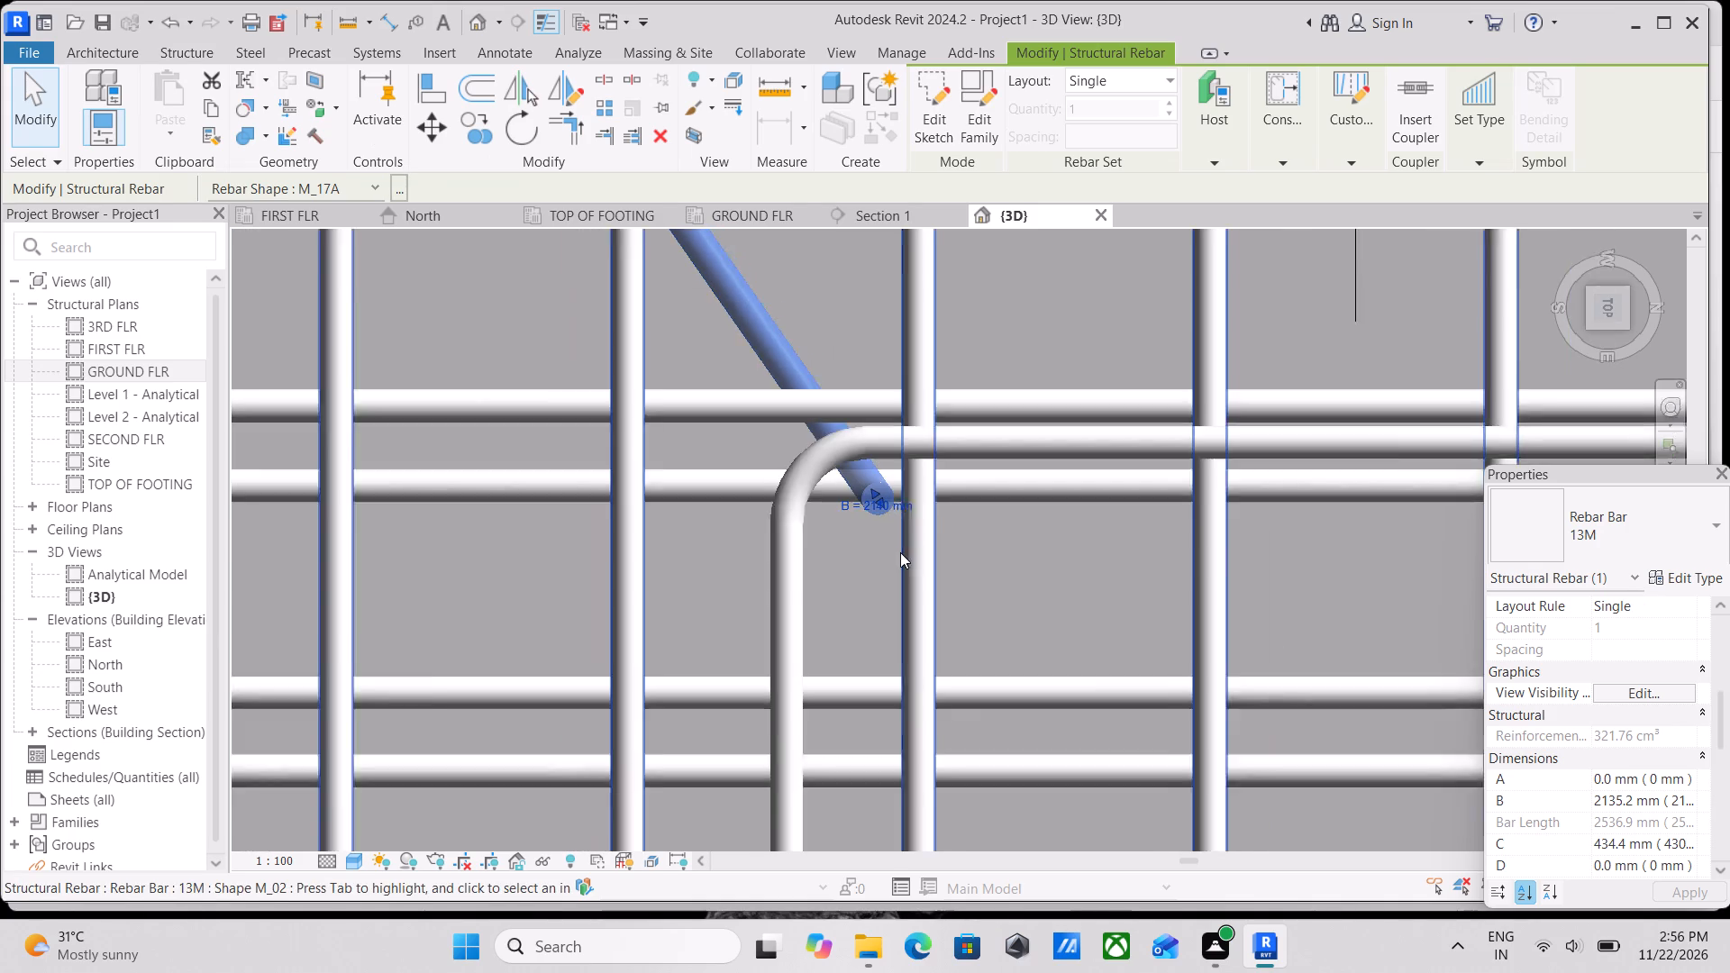
scroll(900, 552, down, 1)
scroll(965, 417, down, 4)
middle_drag(941, 446, 993, 378)
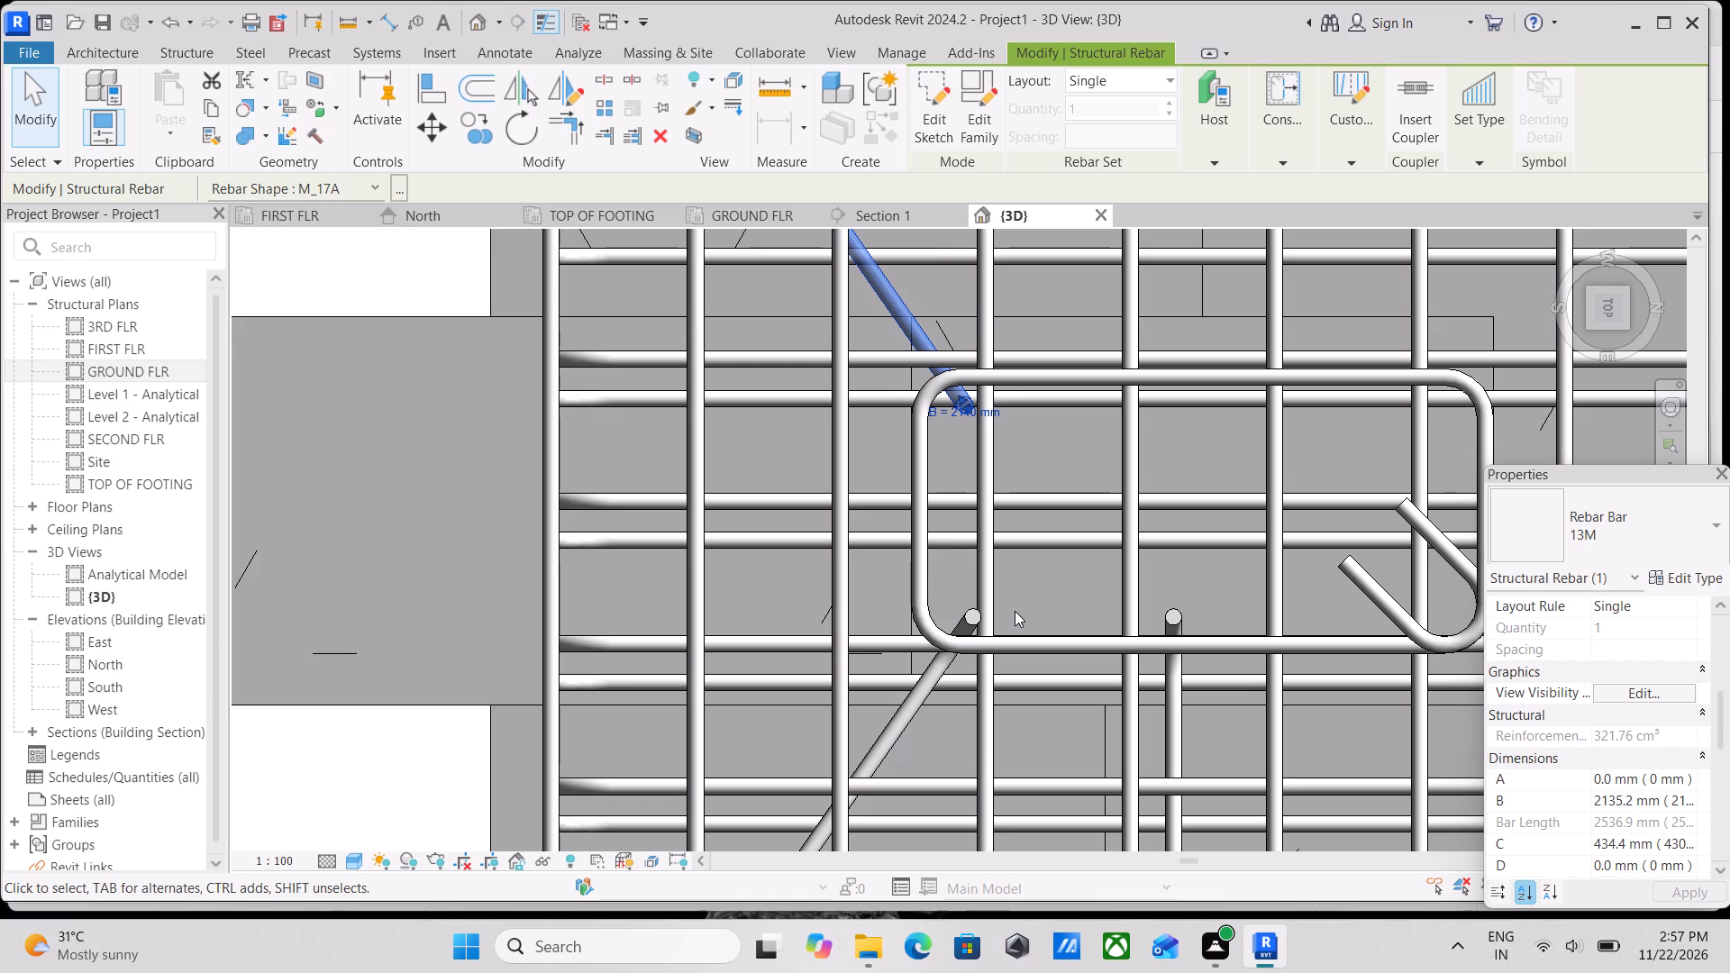
Nudge the mirrored diagonal bar slightly further towards the tie's short side.
scroll(1020, 602, up, 1)
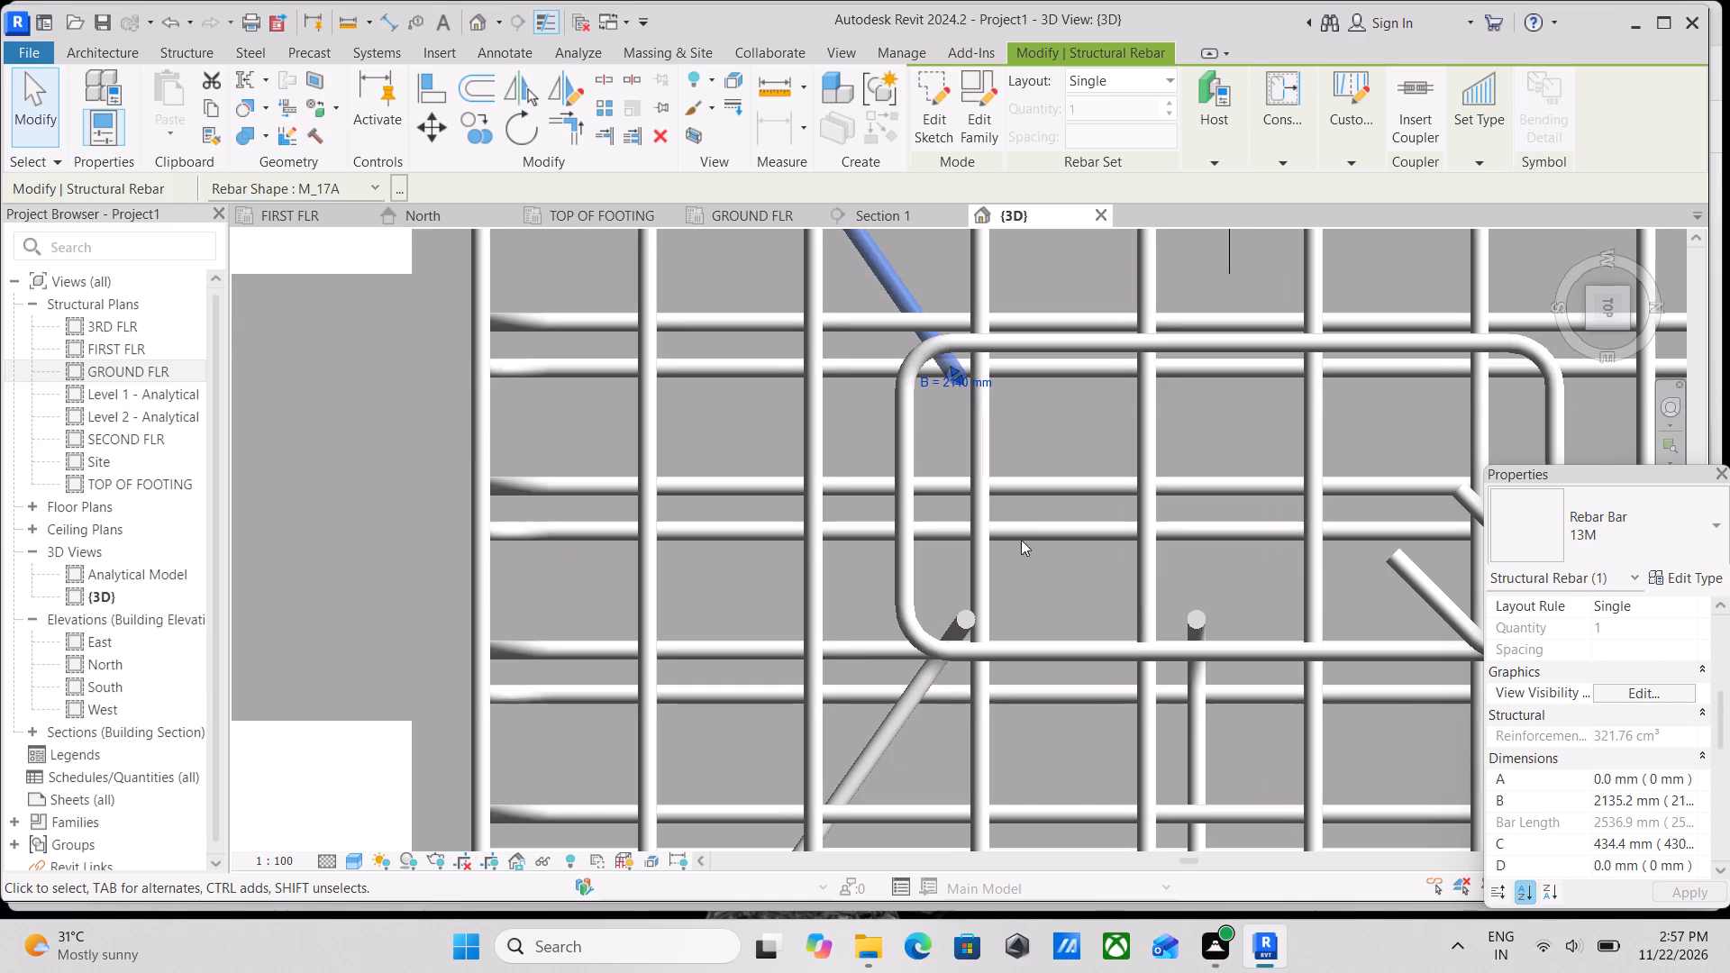
key(Escape)
scroll(986, 394, up, 3)
key(Escape)
click(941, 359)
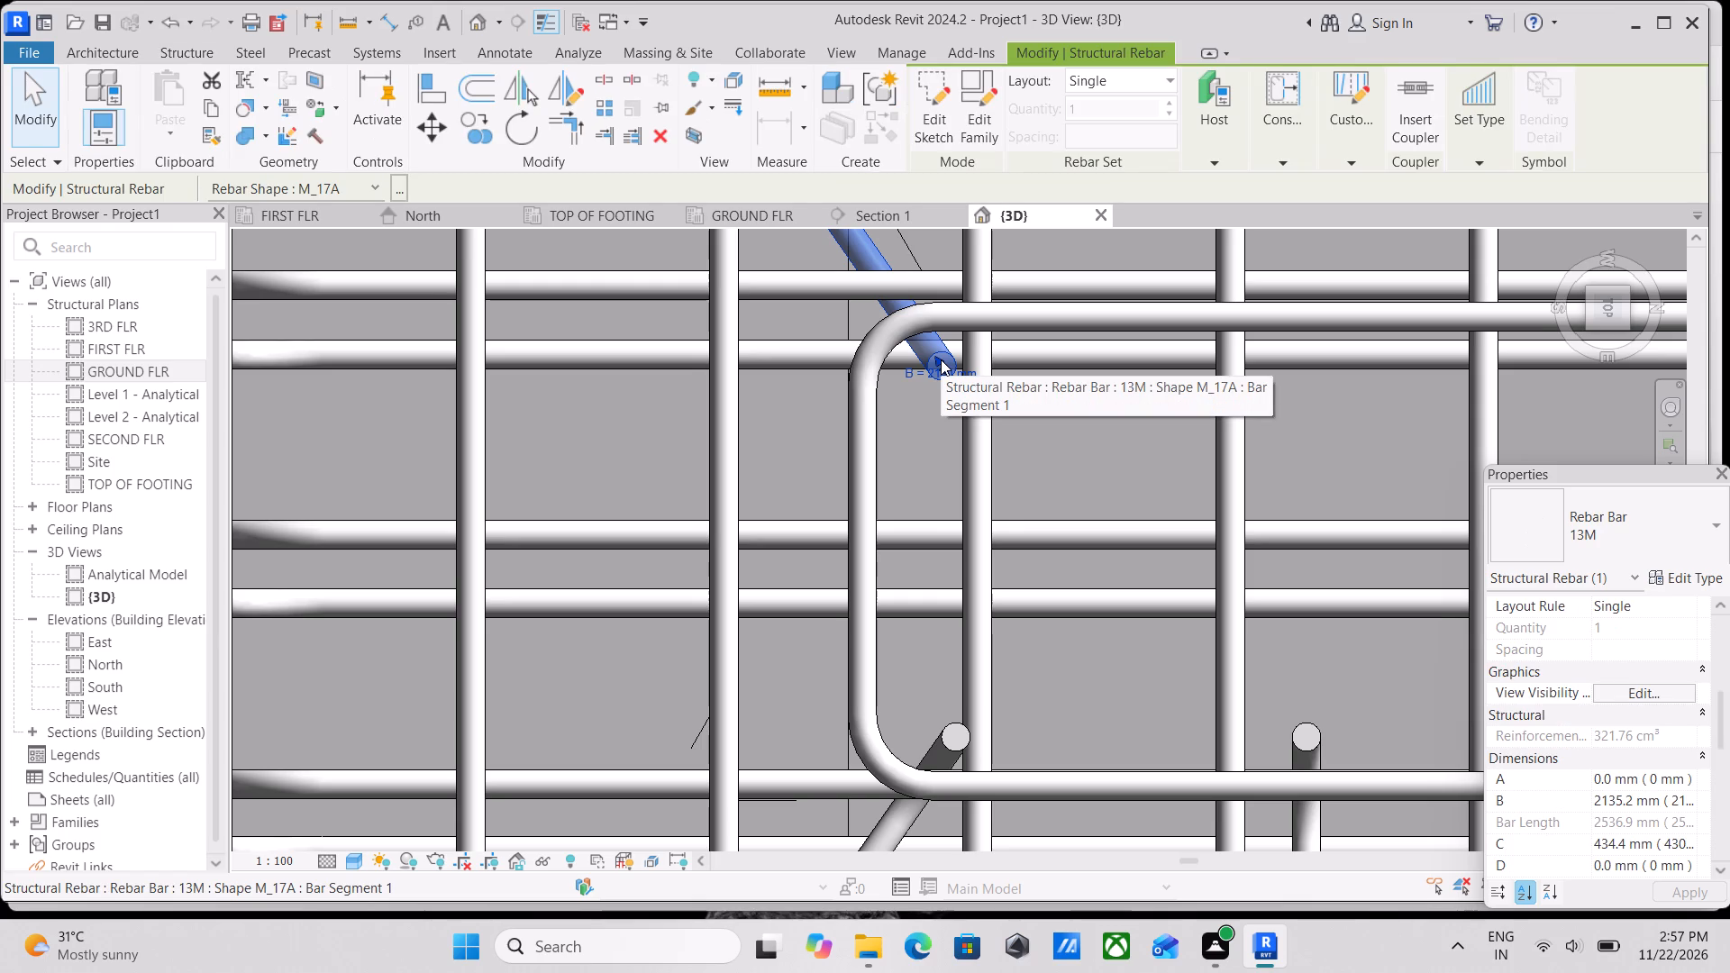
key(Left)
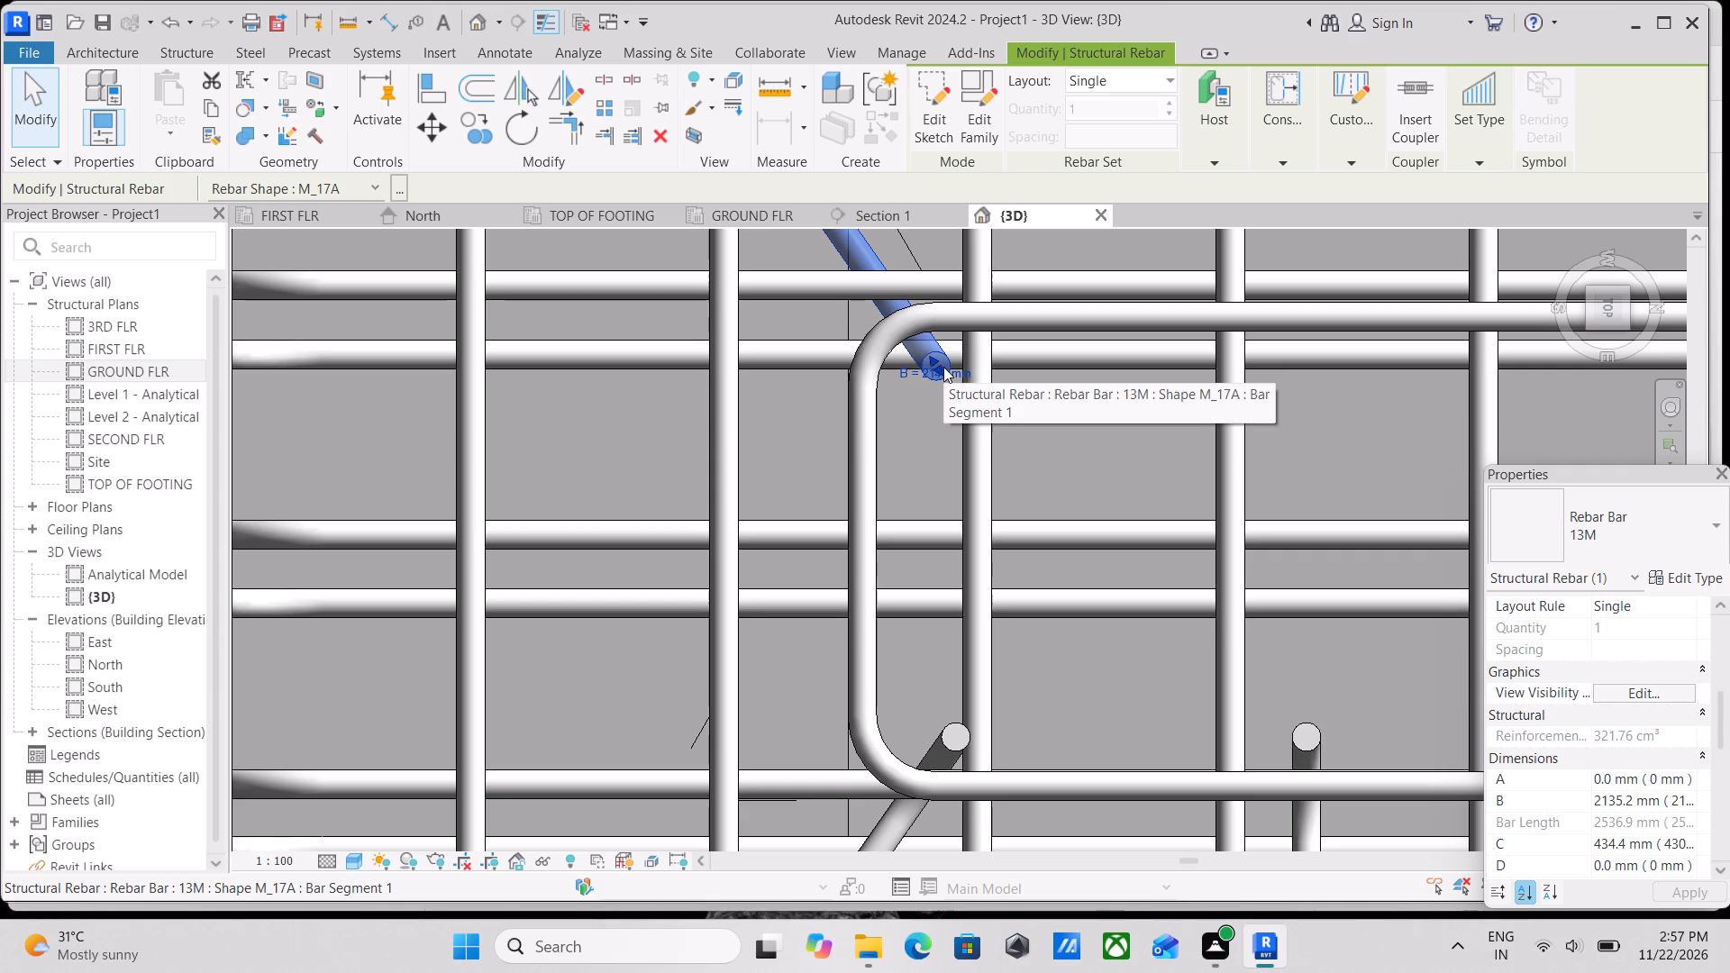
key(Escape)
Nudge the original diagonal 13M bar towards the same short side of the tie, in line with its mirrored copy.
scroll(988, 567, up, 1)
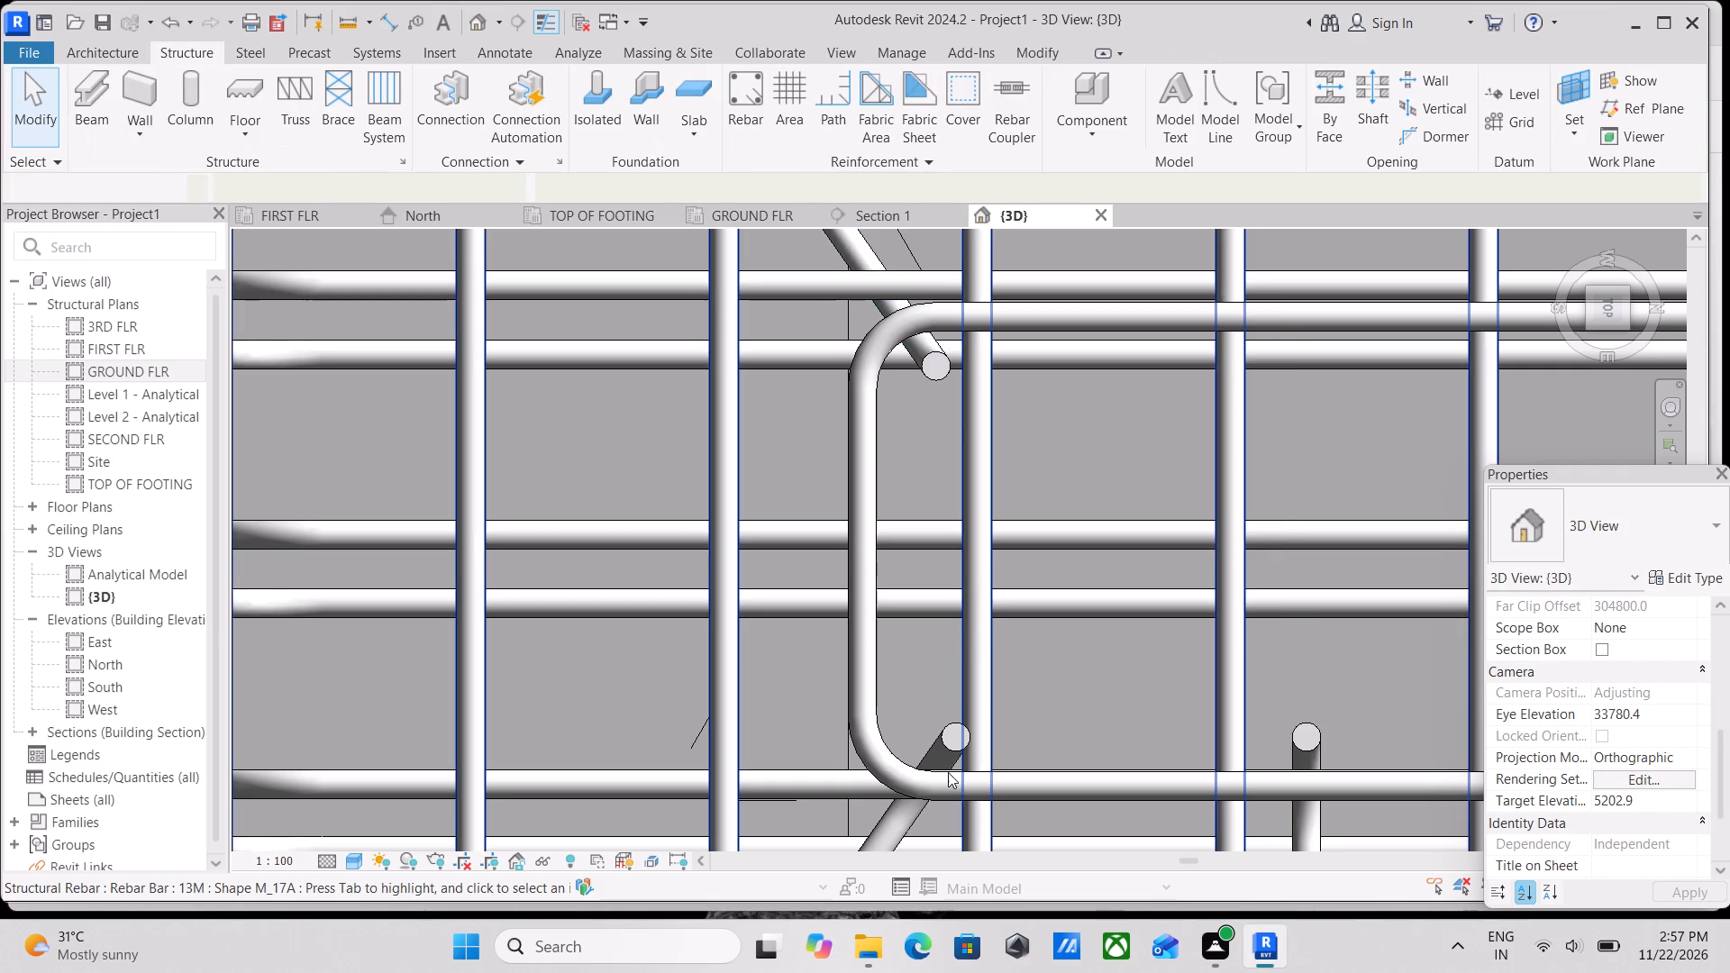
click(948, 766)
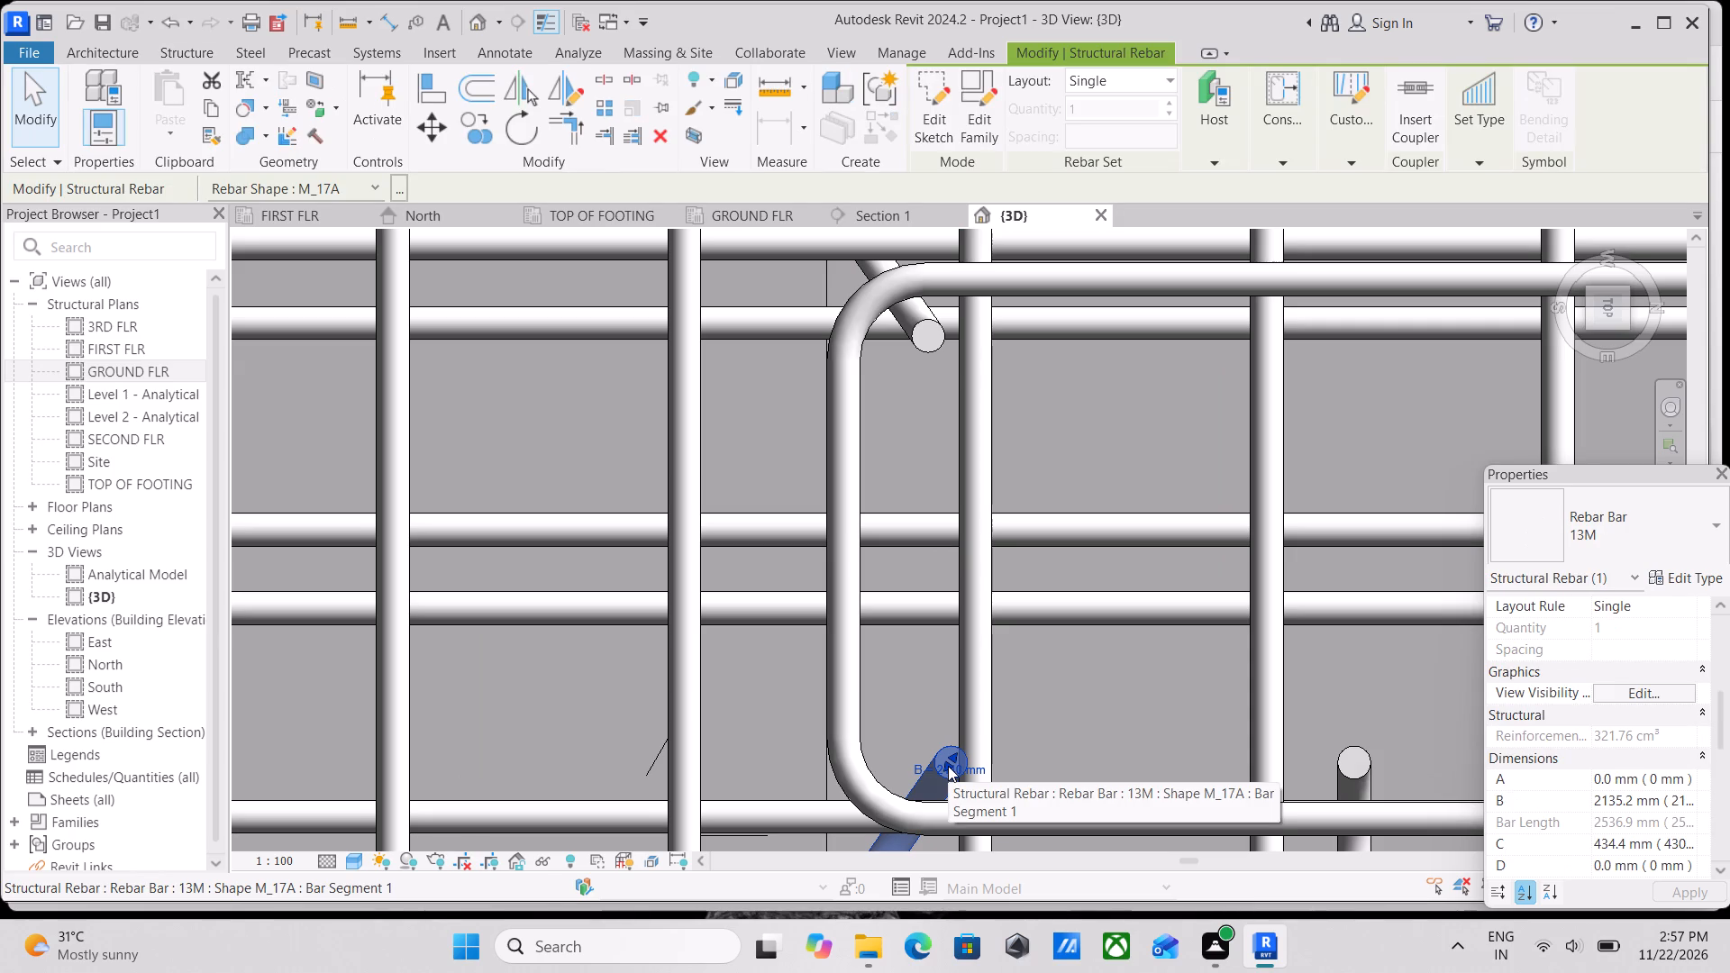
scroll(948, 766, down, 2)
scroll(1043, 642, down, 2)
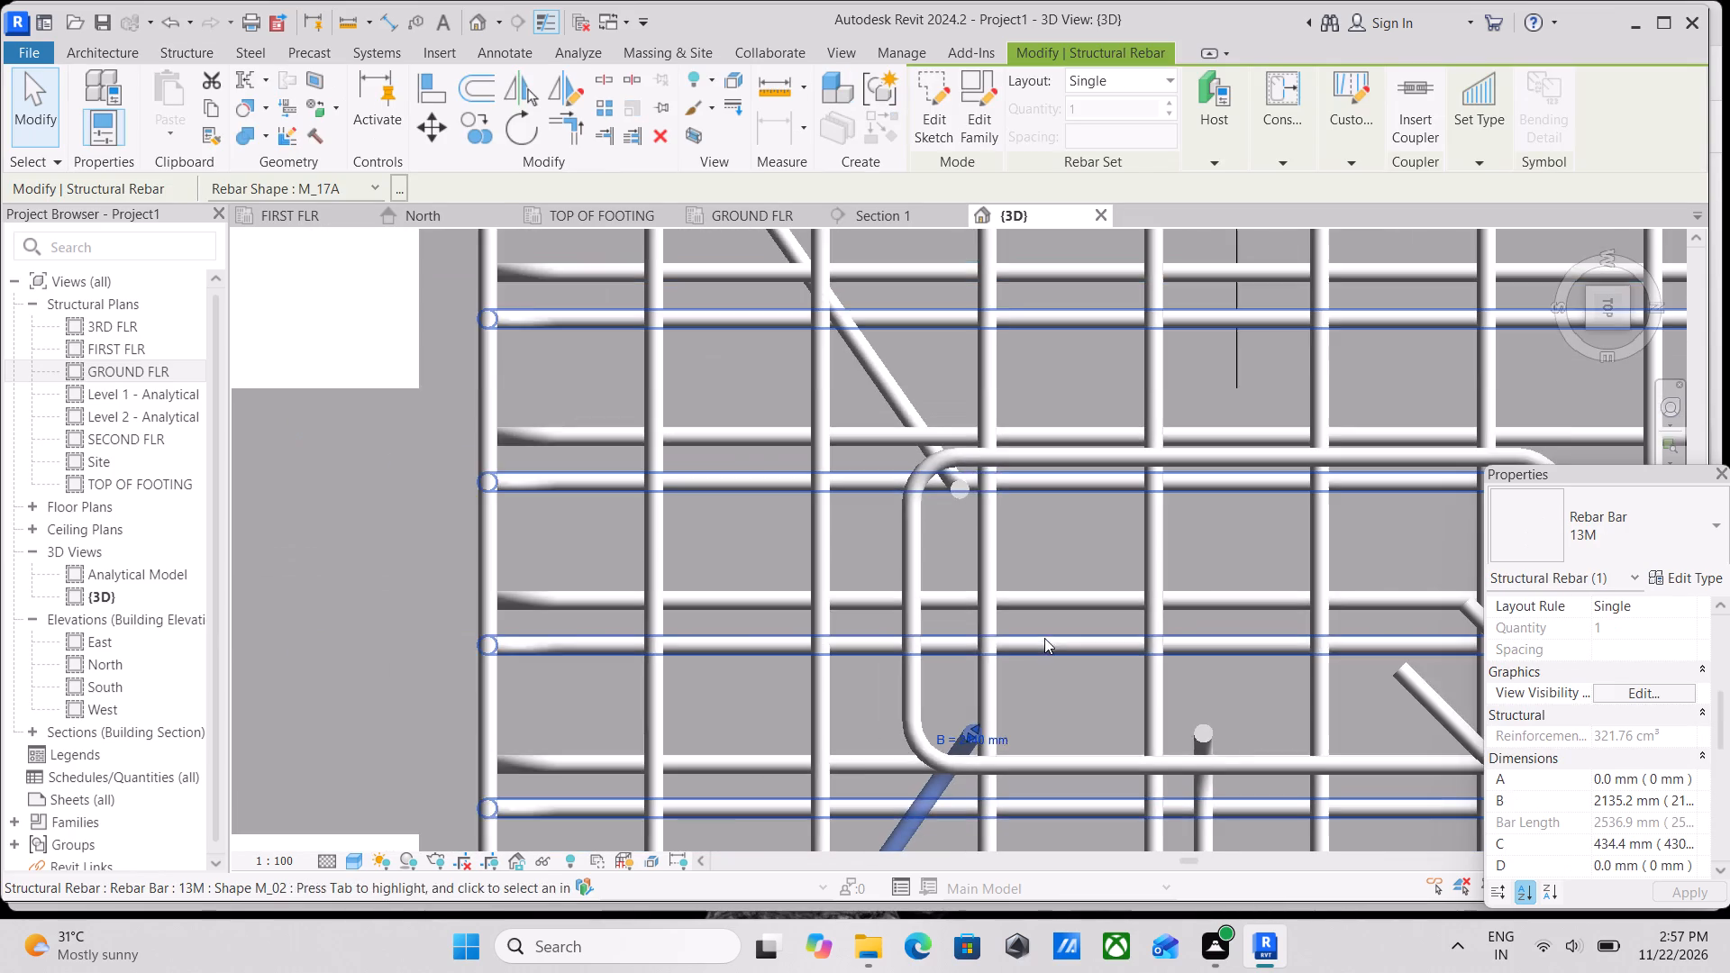
middle_drag(1043, 638, 1054, 570)
scroll(984, 650, up, 3)
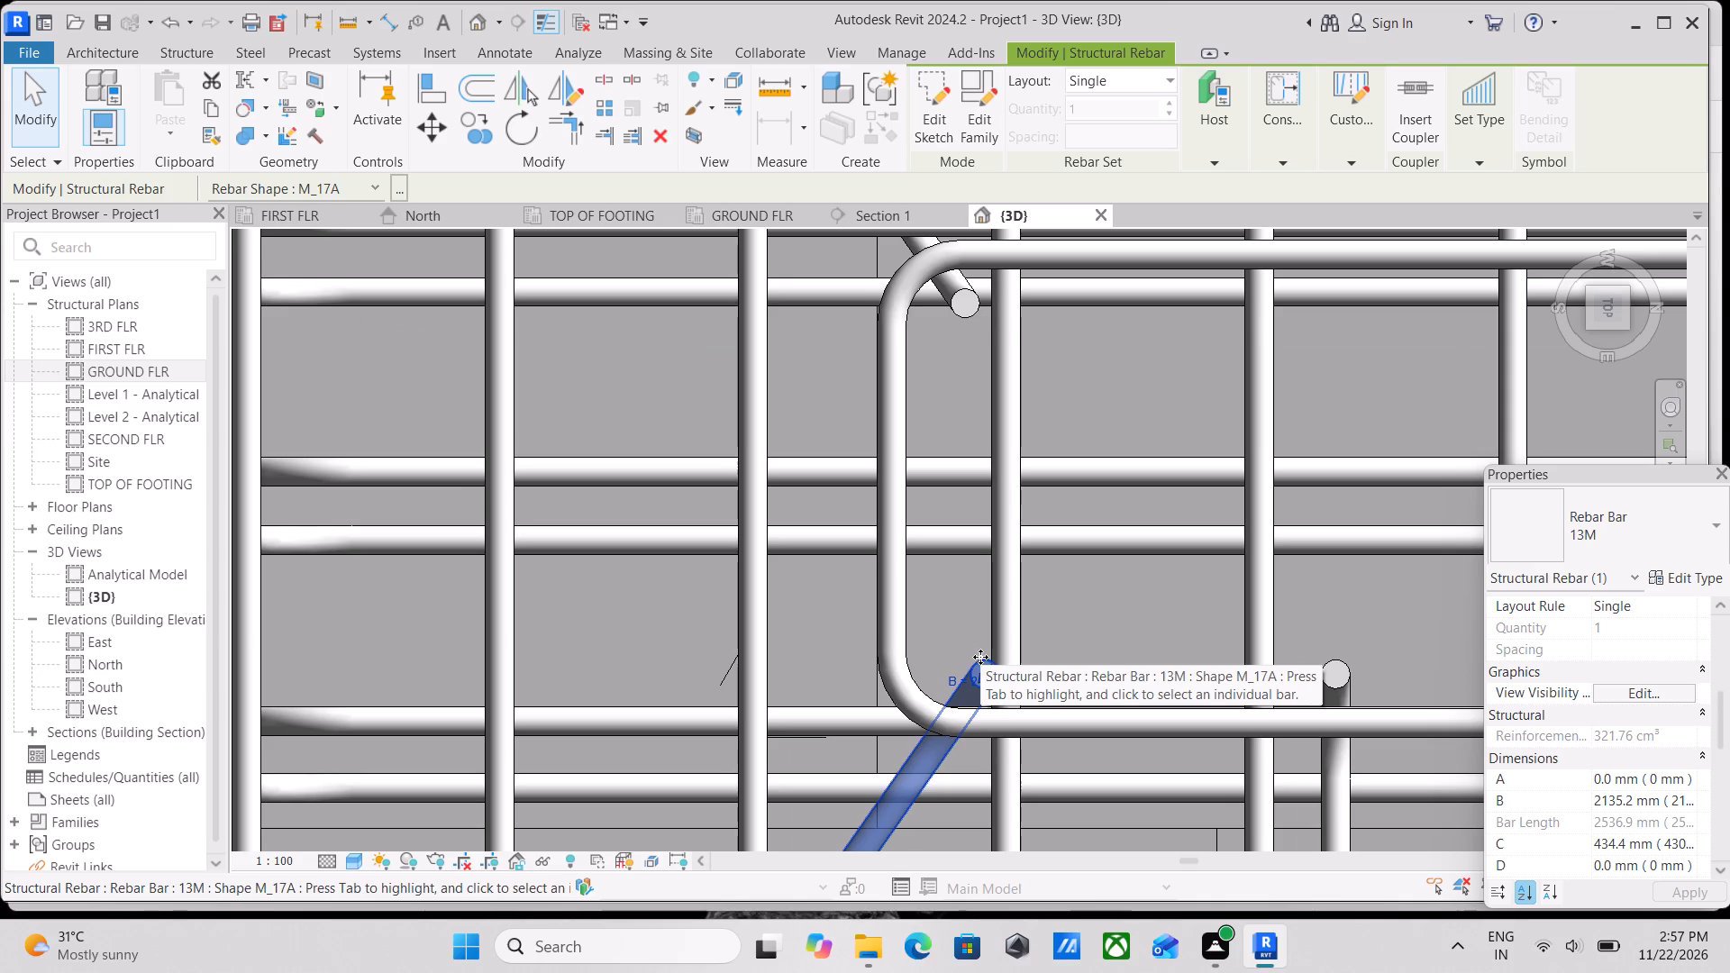
key(Left)
key(Left)
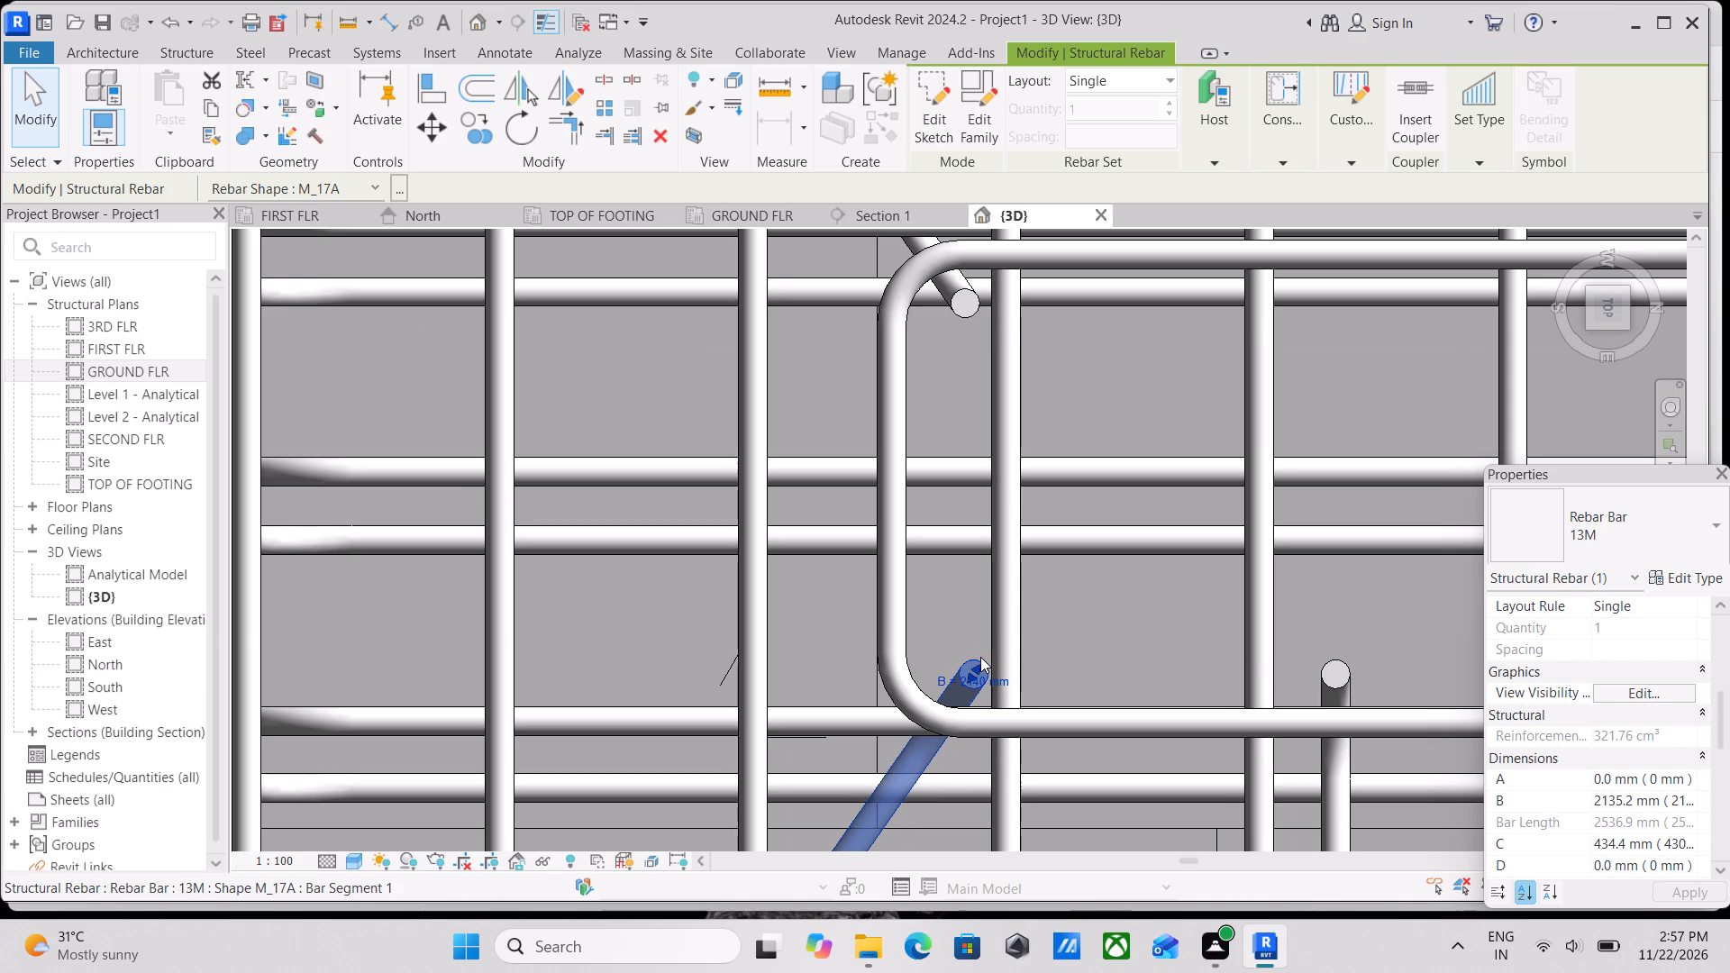
key(Left)
key(Left)
key(Left)
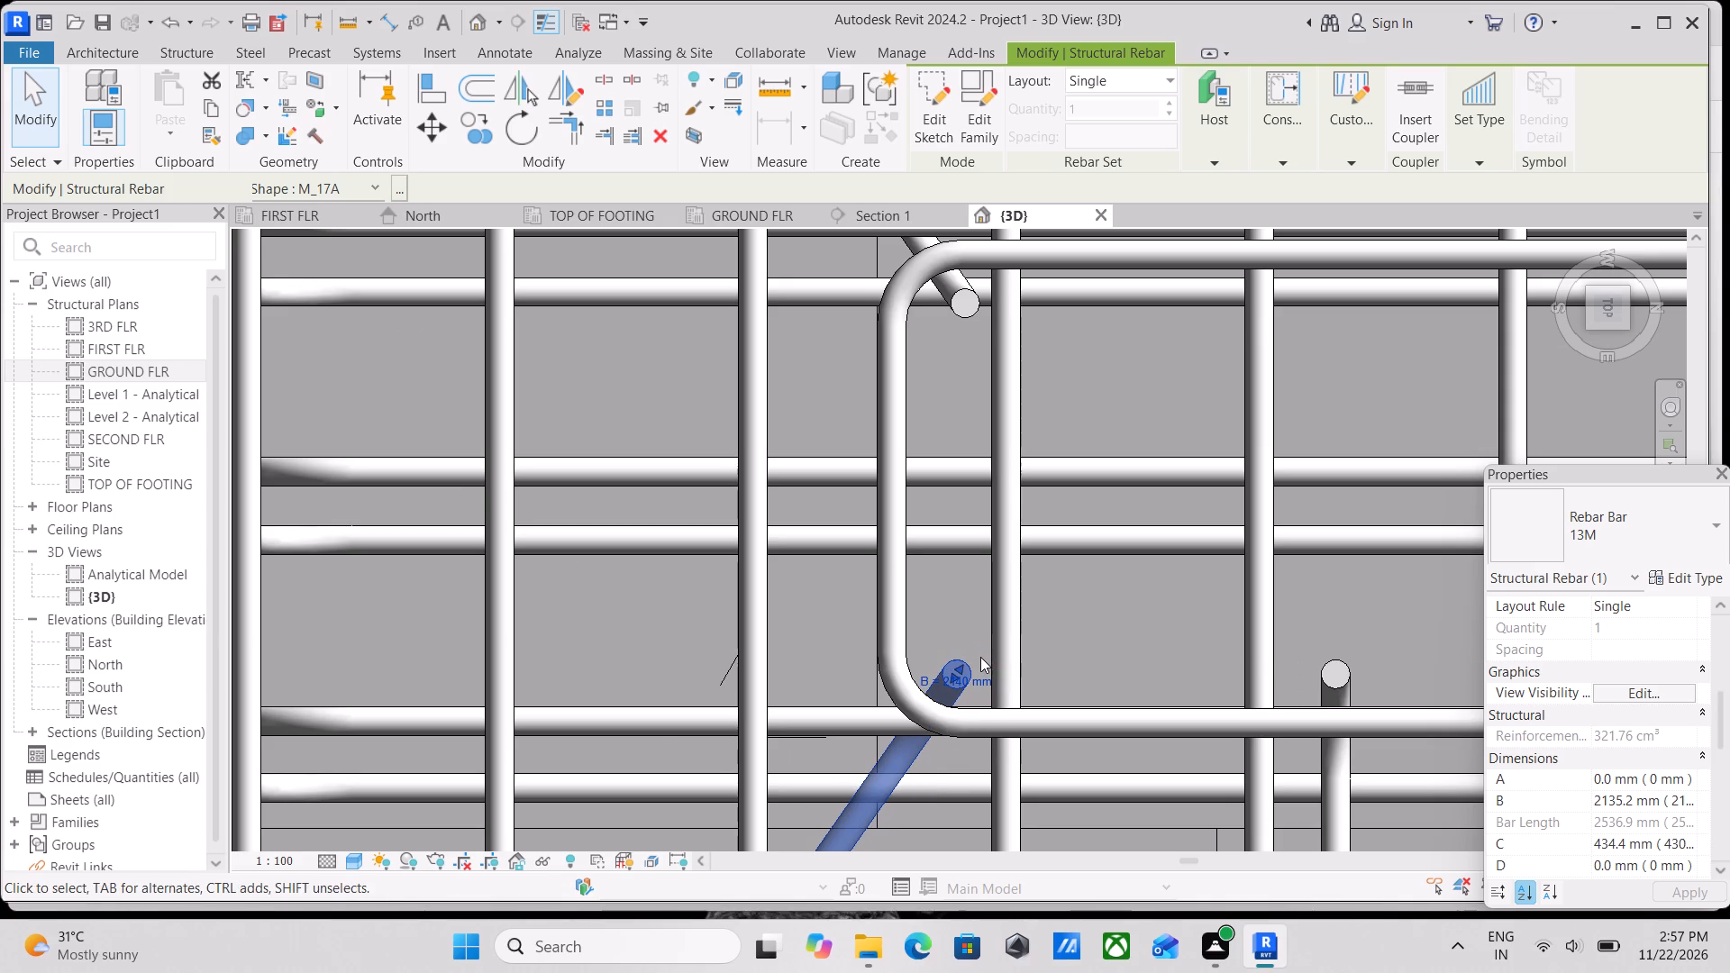
scroll(1134, 678, down, 6)
scroll(1350, 676, down, 3)
middle_drag(1307, 654, 1234, 624)
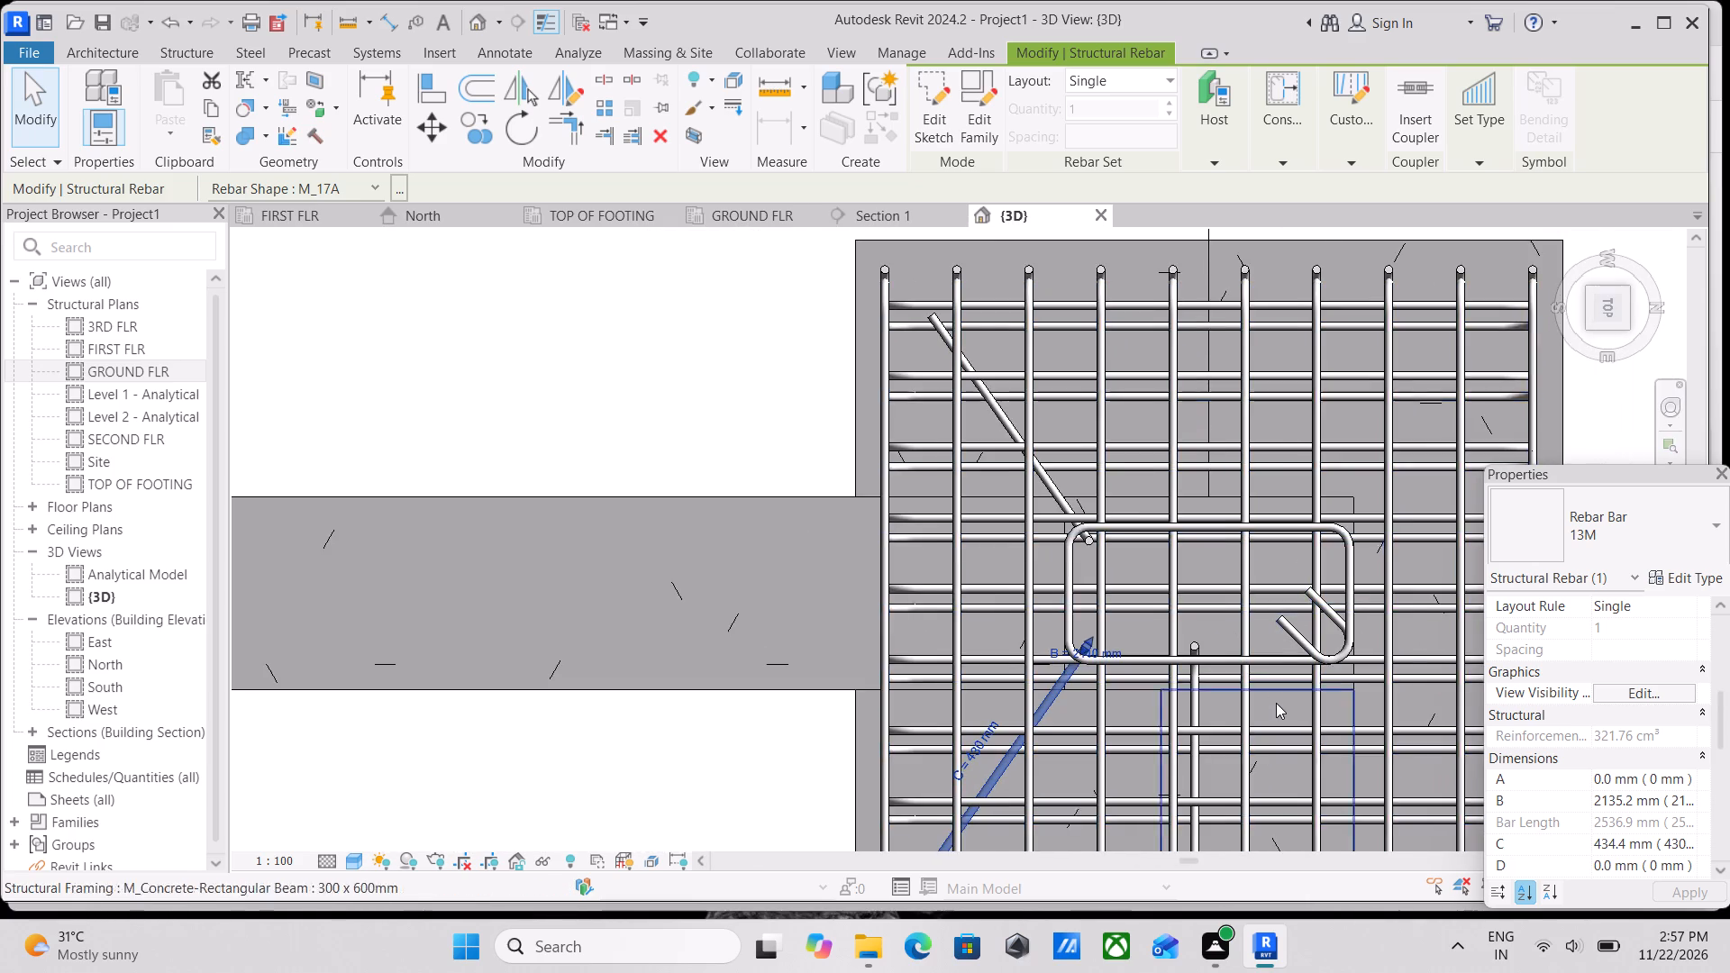
scroll(1276, 704, up, 1)
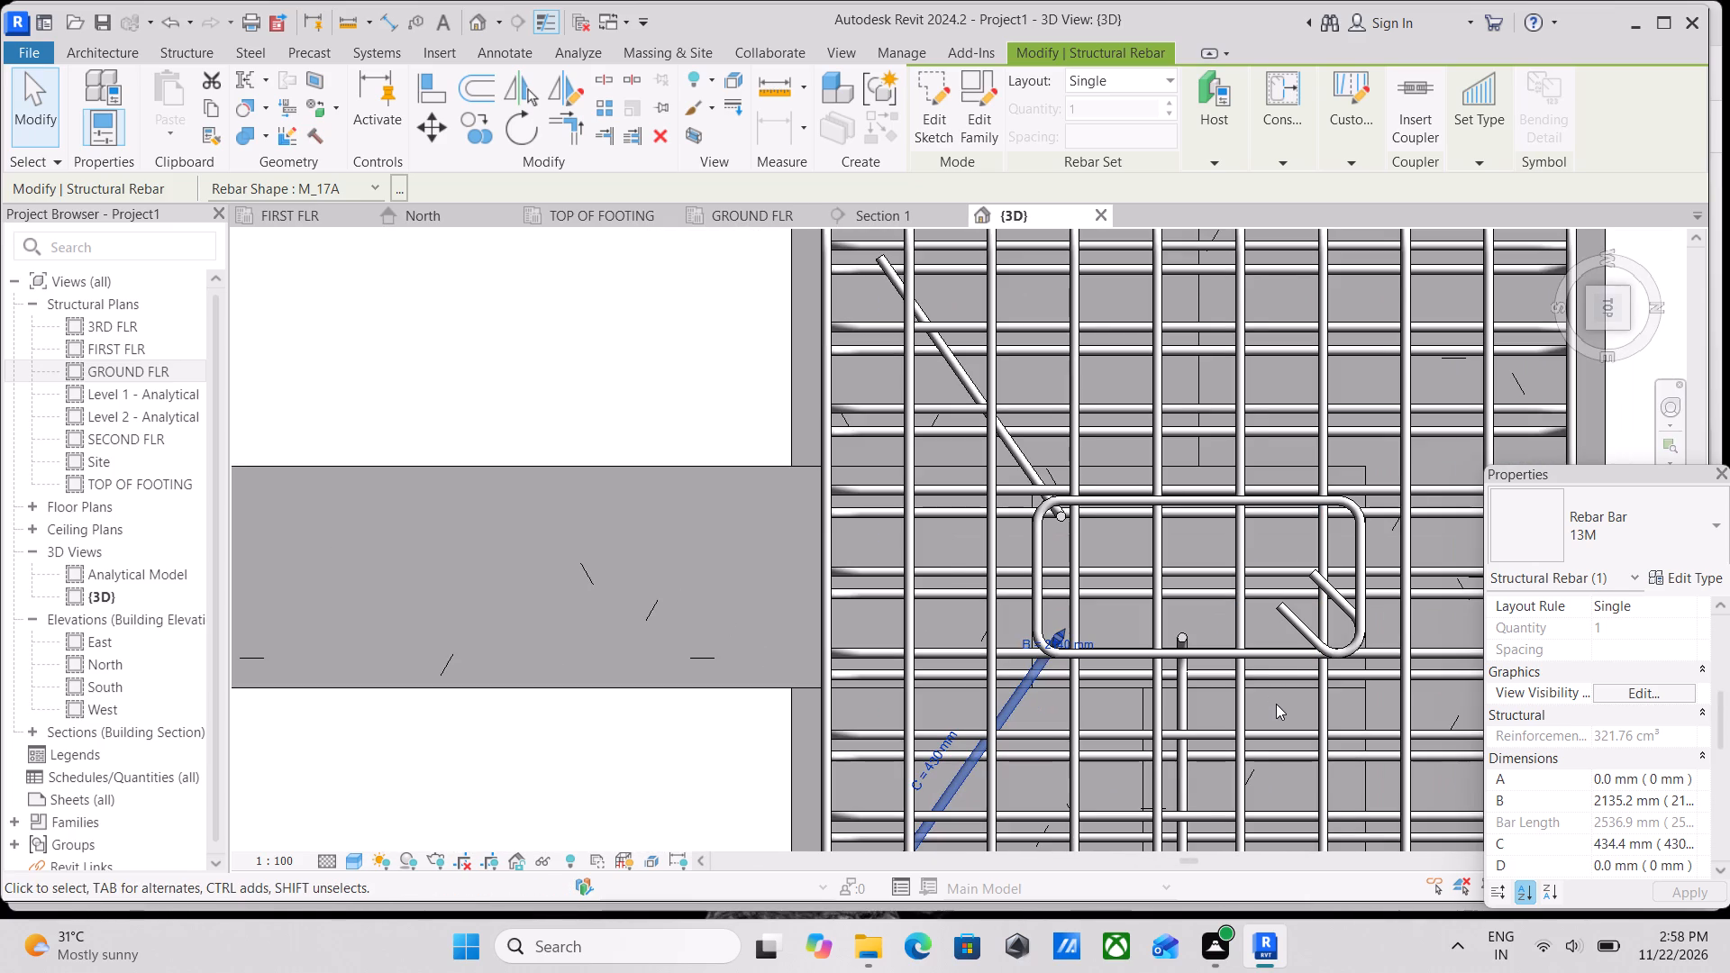
key(Escape)
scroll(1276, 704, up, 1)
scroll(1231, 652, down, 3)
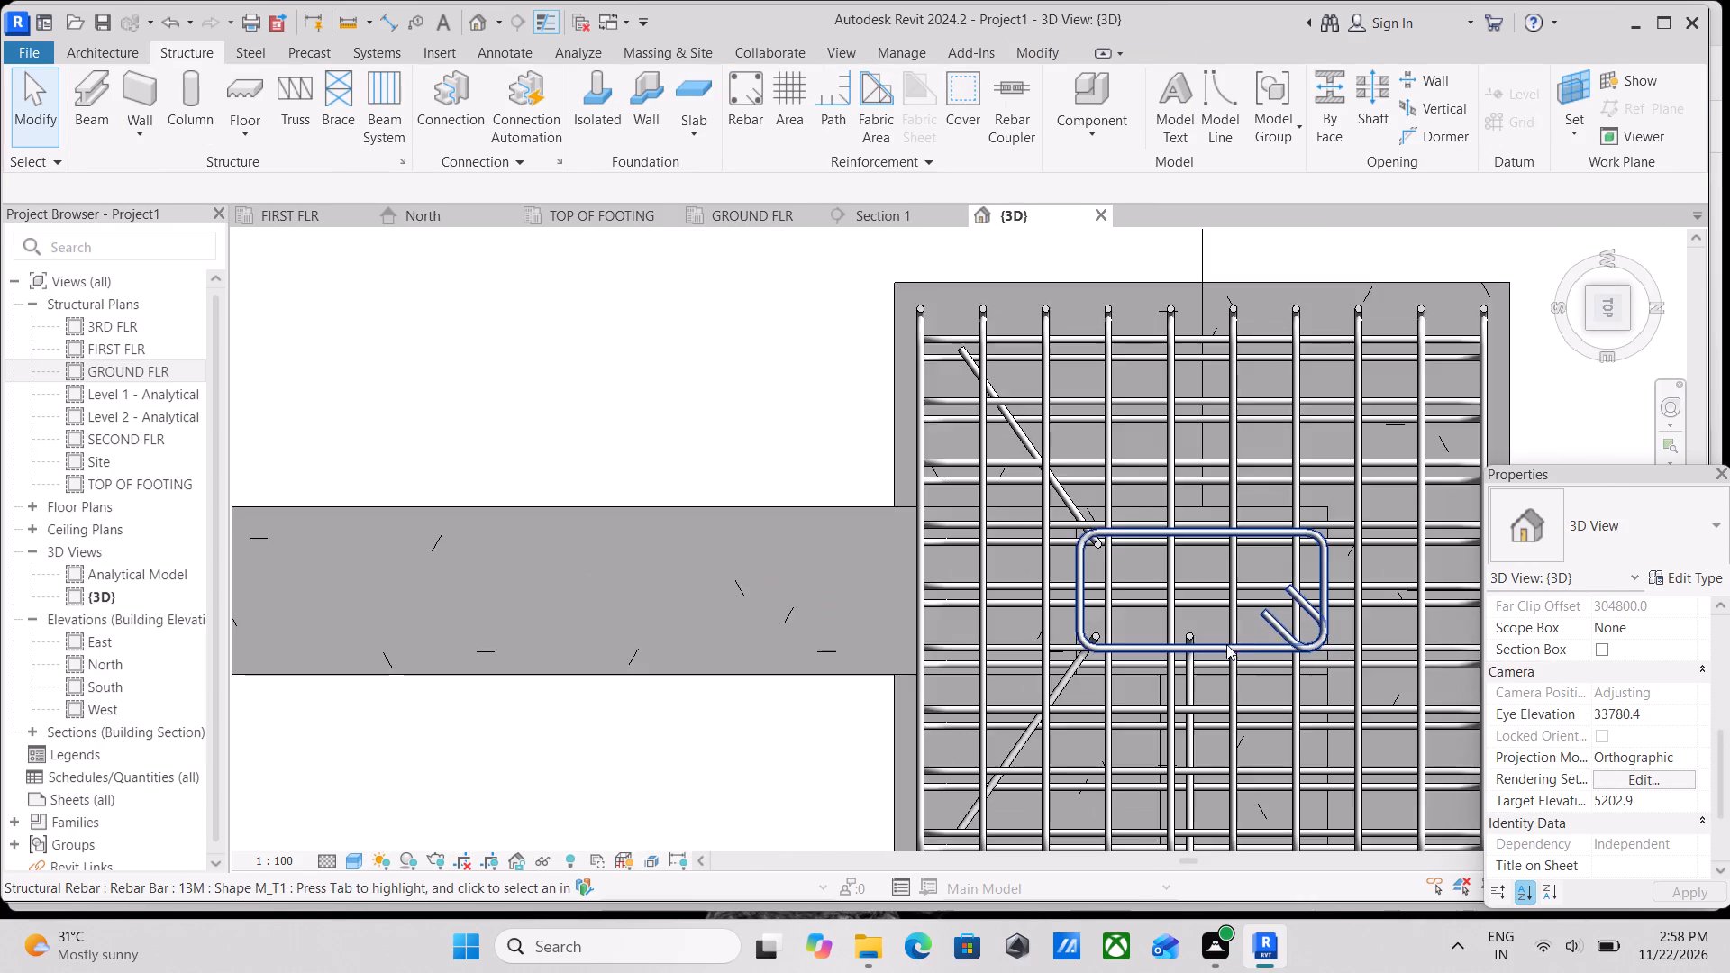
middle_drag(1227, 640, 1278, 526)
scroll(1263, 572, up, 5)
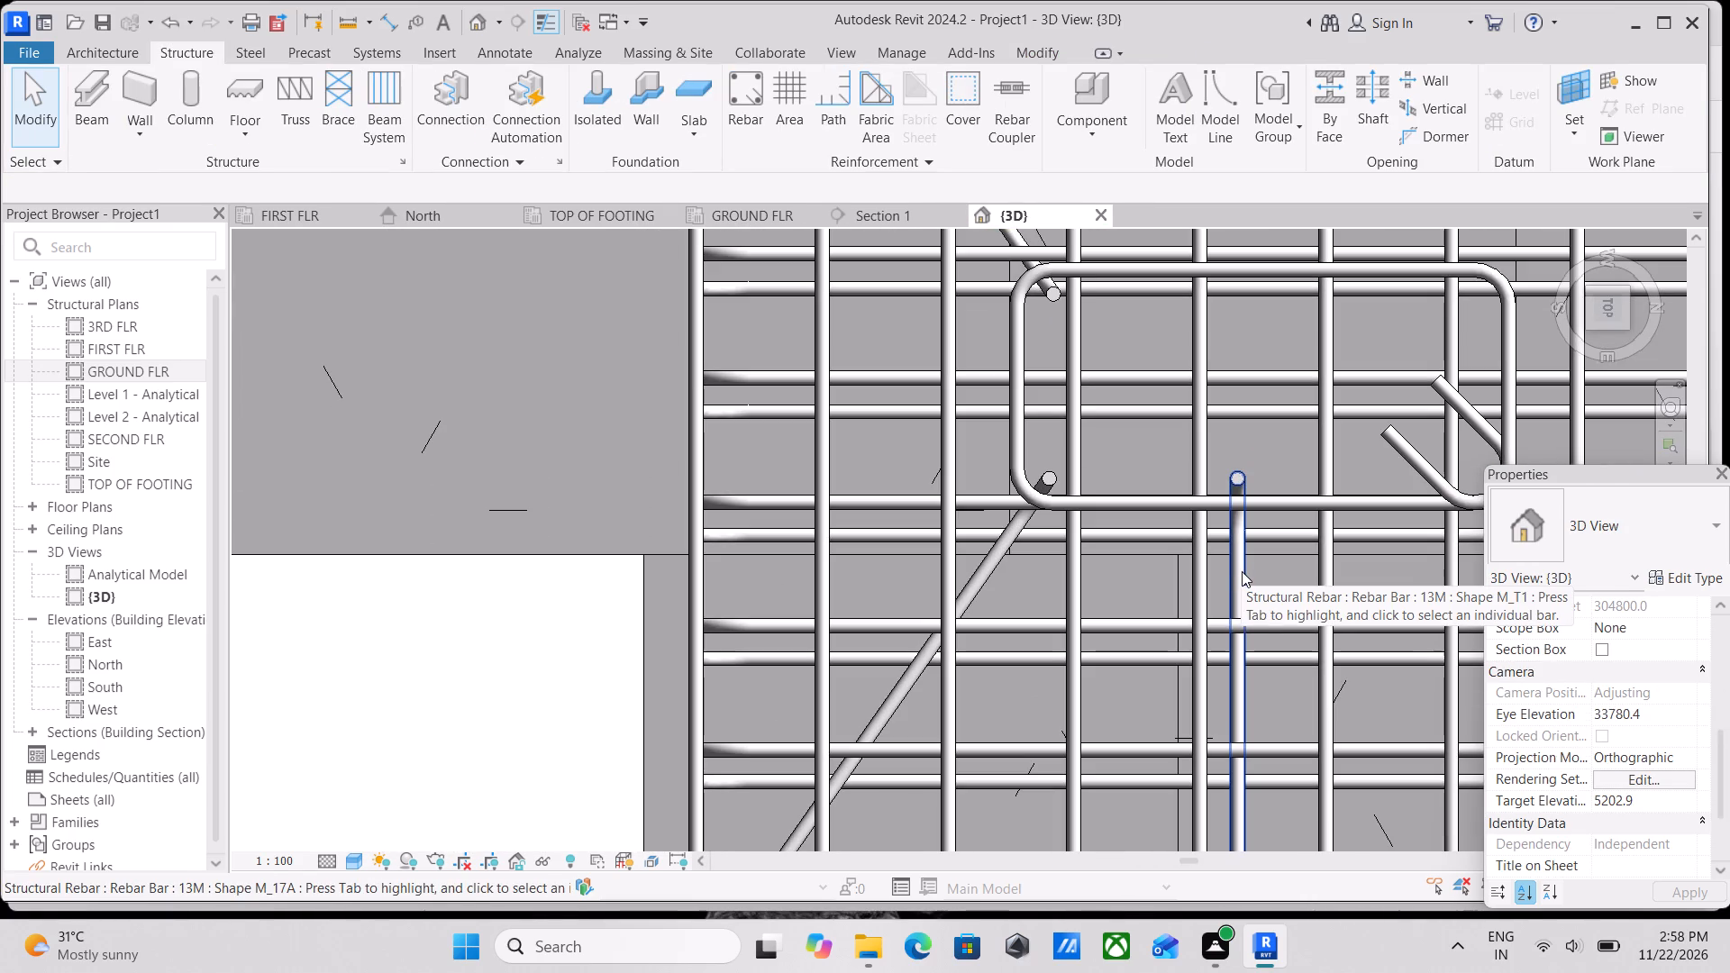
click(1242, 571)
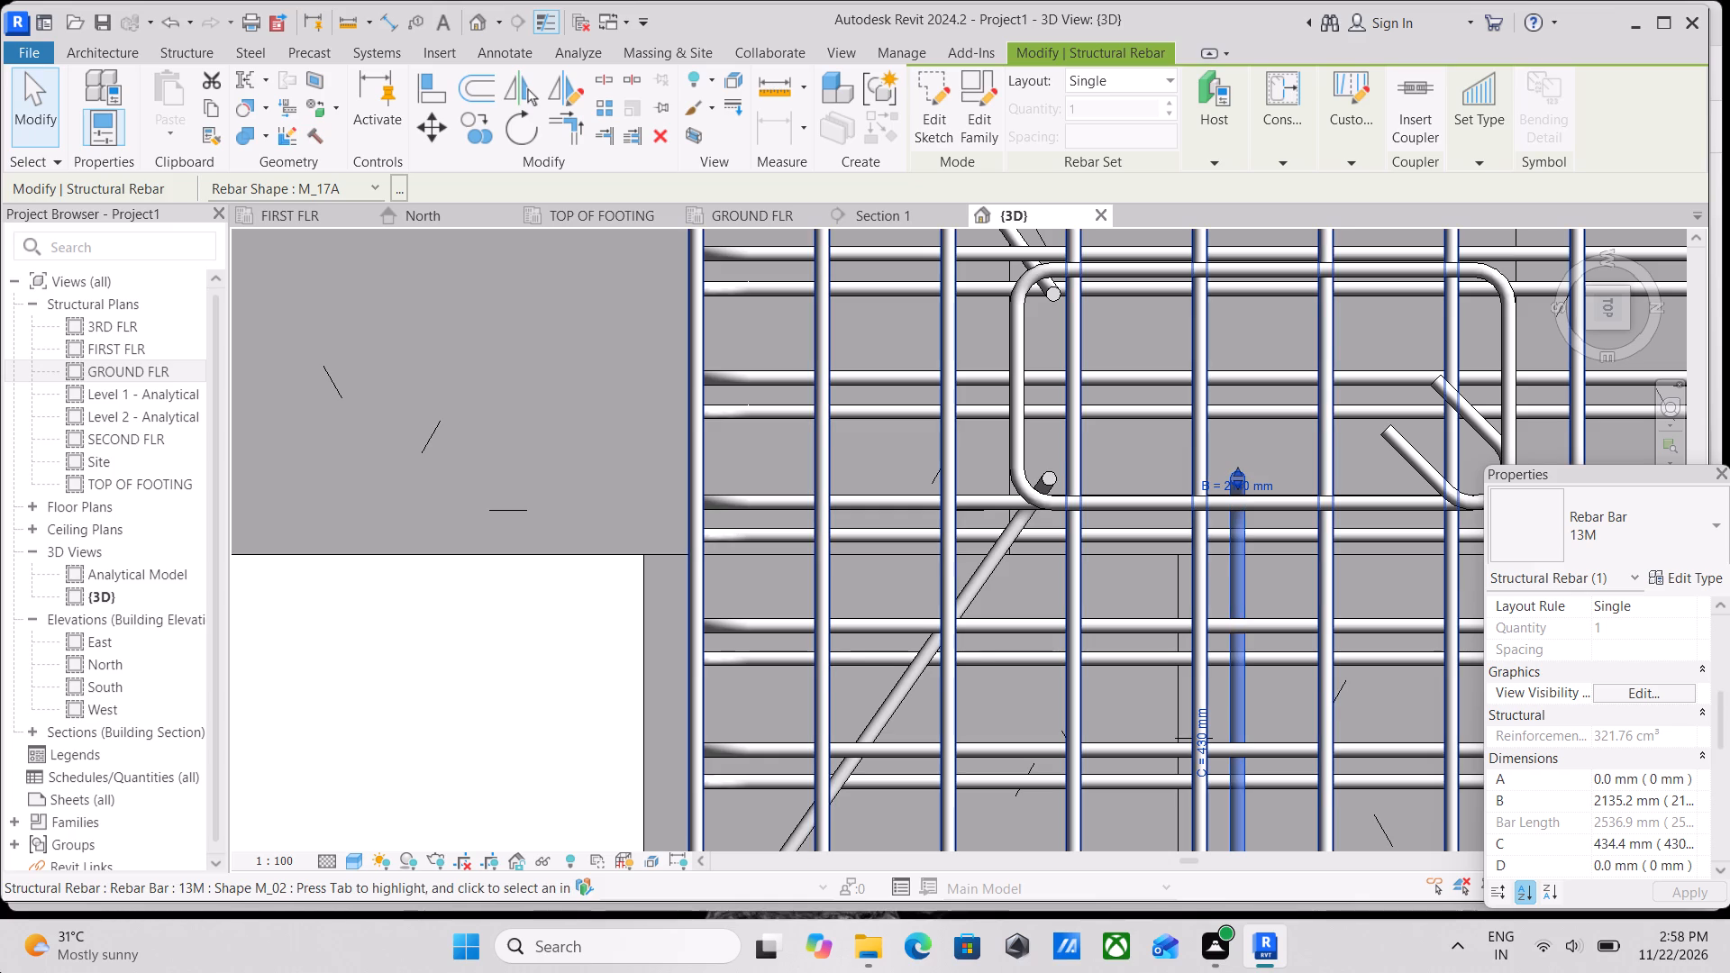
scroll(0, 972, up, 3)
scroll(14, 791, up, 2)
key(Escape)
Mirror copies of both diagonal 13M bars to the tie's opposite end, about an axis from the midpoint of the tie's long side.
scroll(1052, 603, up, 2)
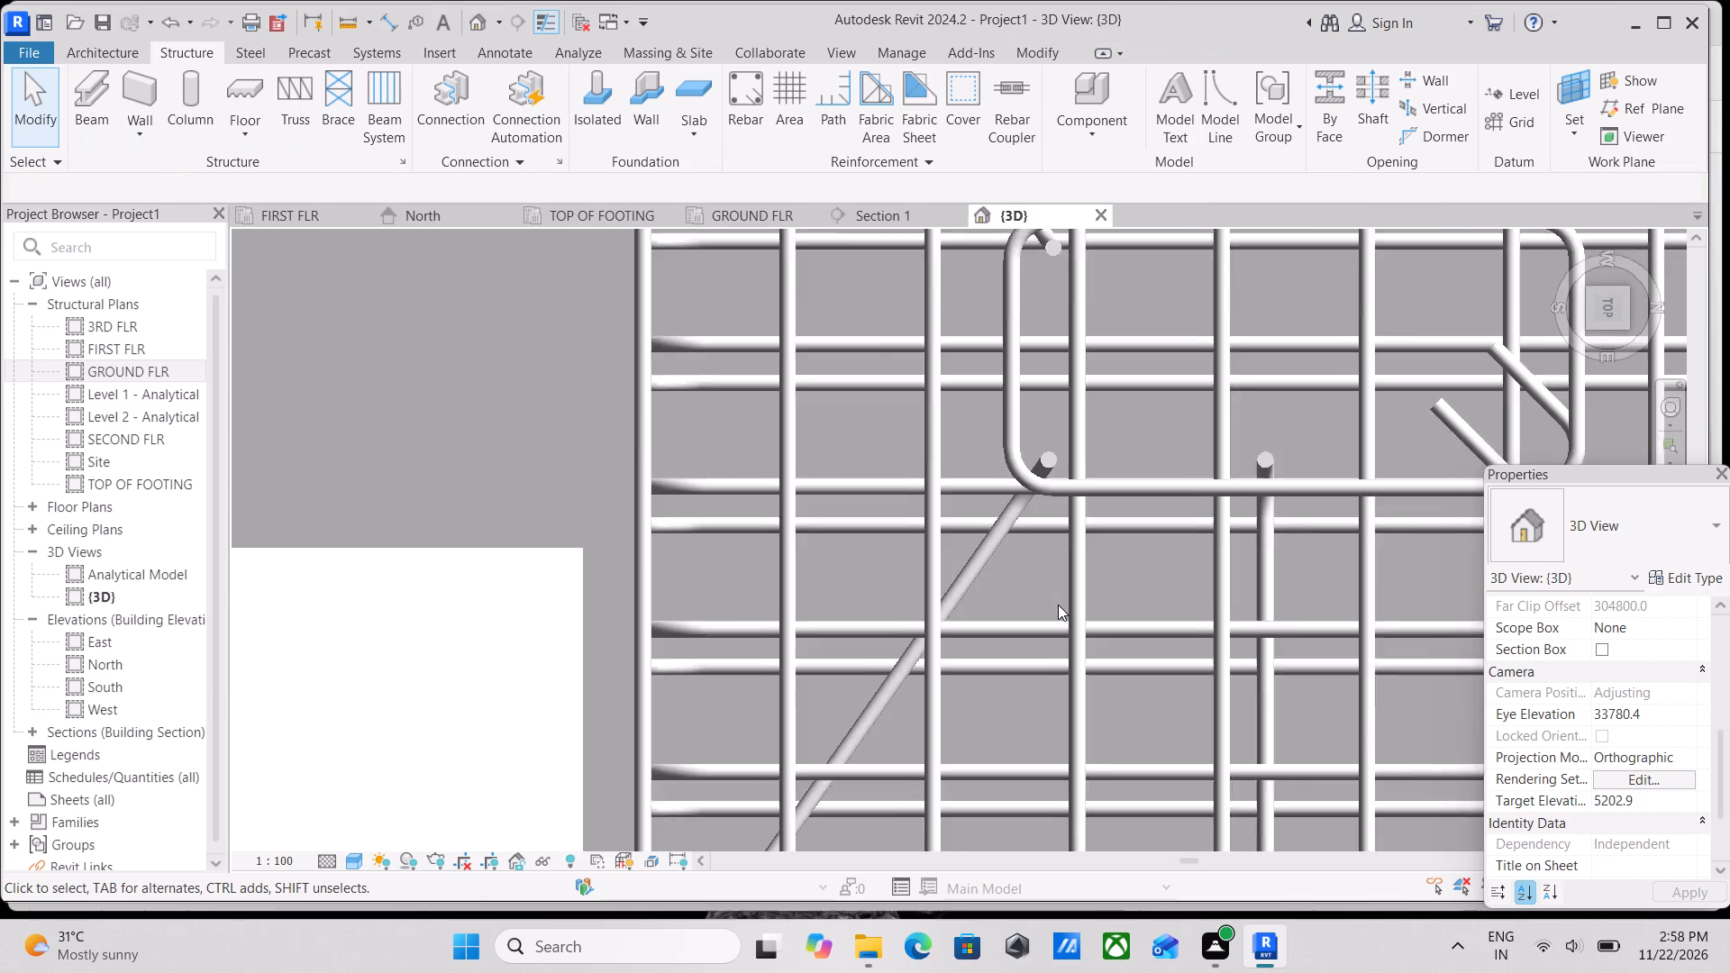
middle_drag(1034, 632, 1085, 707)
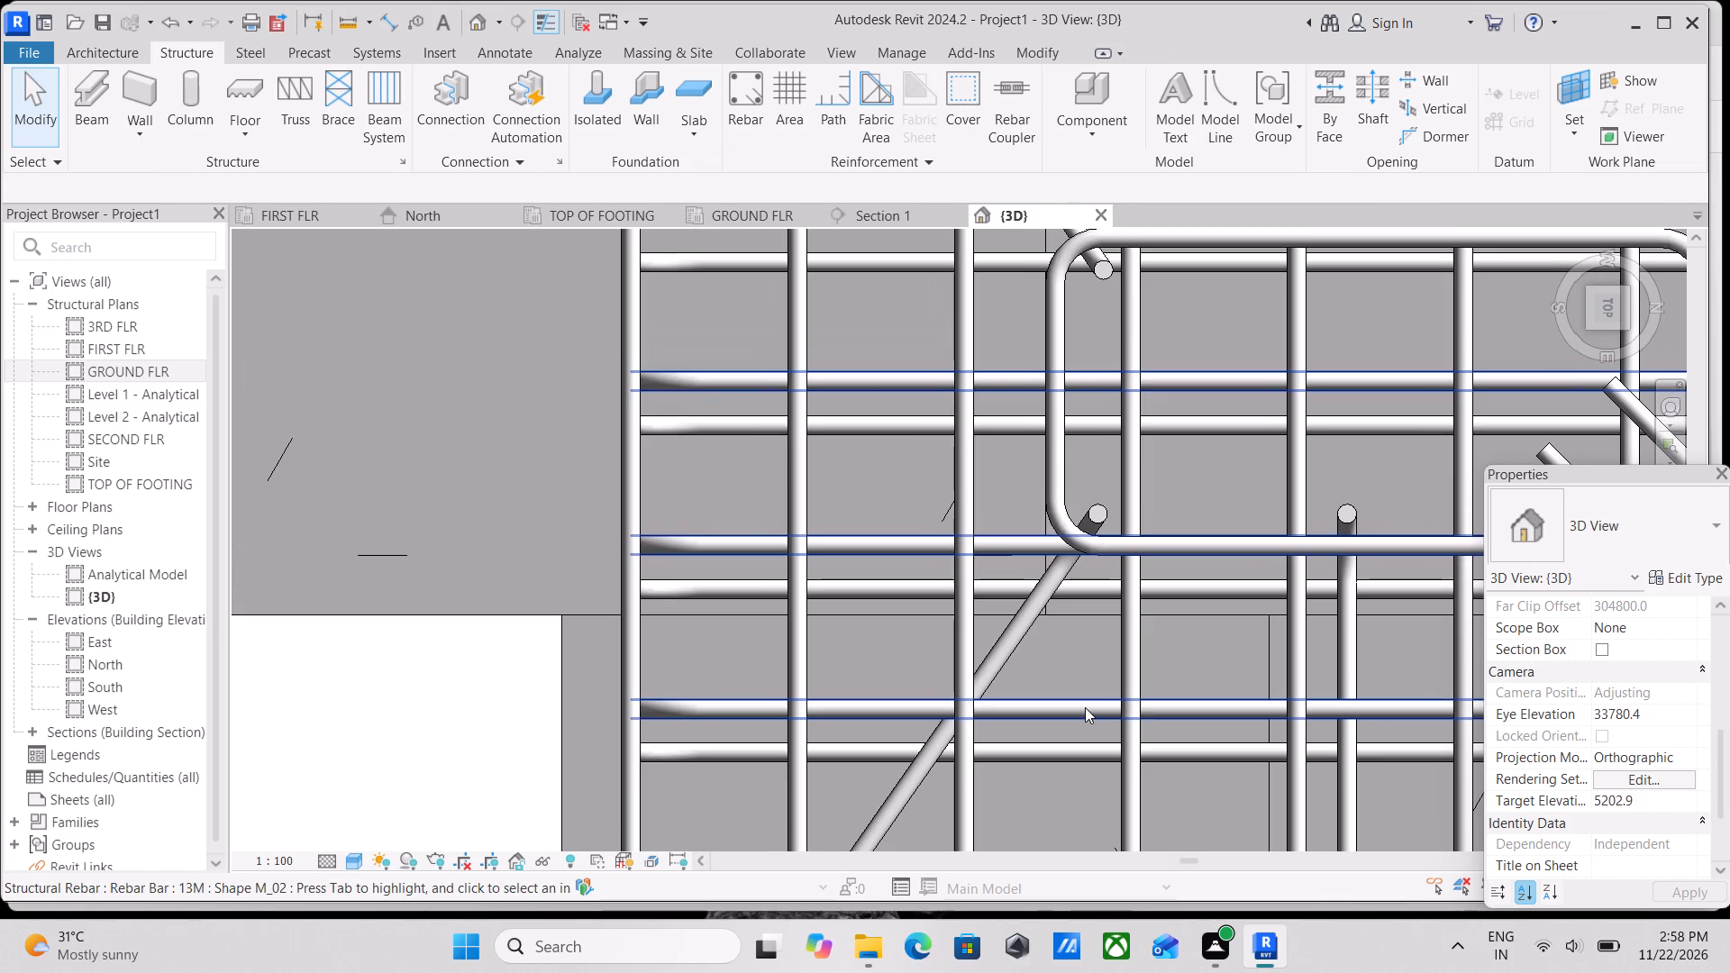
ctrl+click(1108, 512)
middle_drag(1109, 524, 1135, 628)
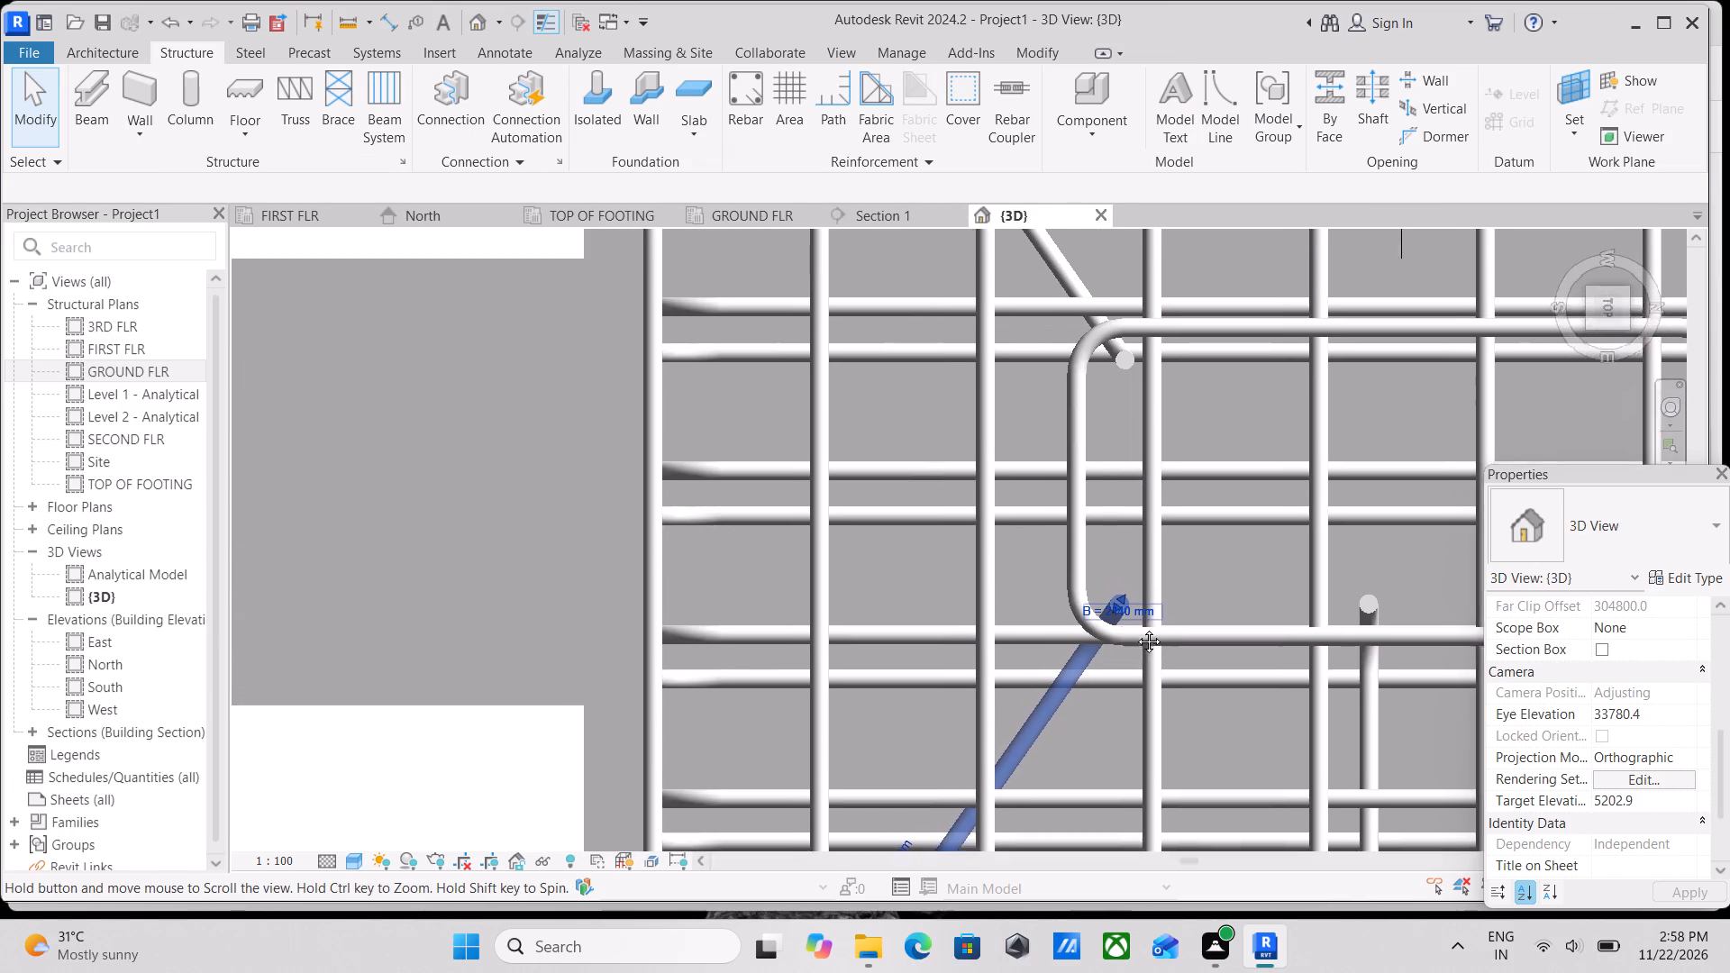
middle_drag(1135, 628, 1142, 732)
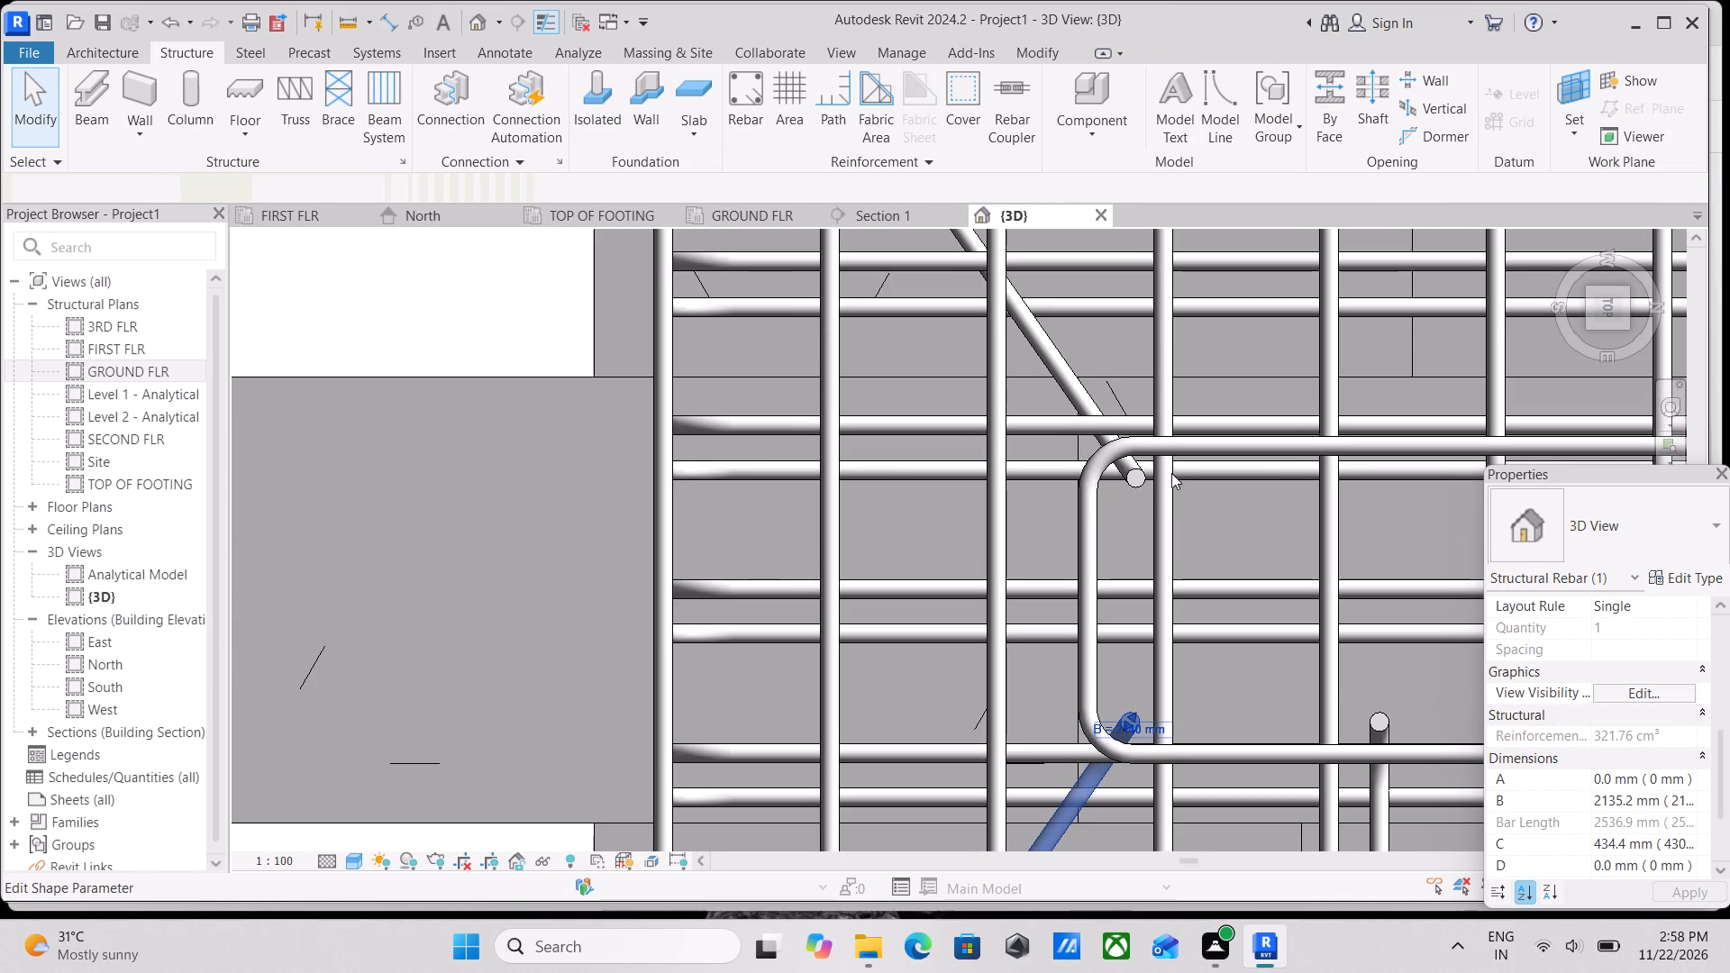
ctrl+click(1131, 477)
scroll(1126, 596, down, 2)
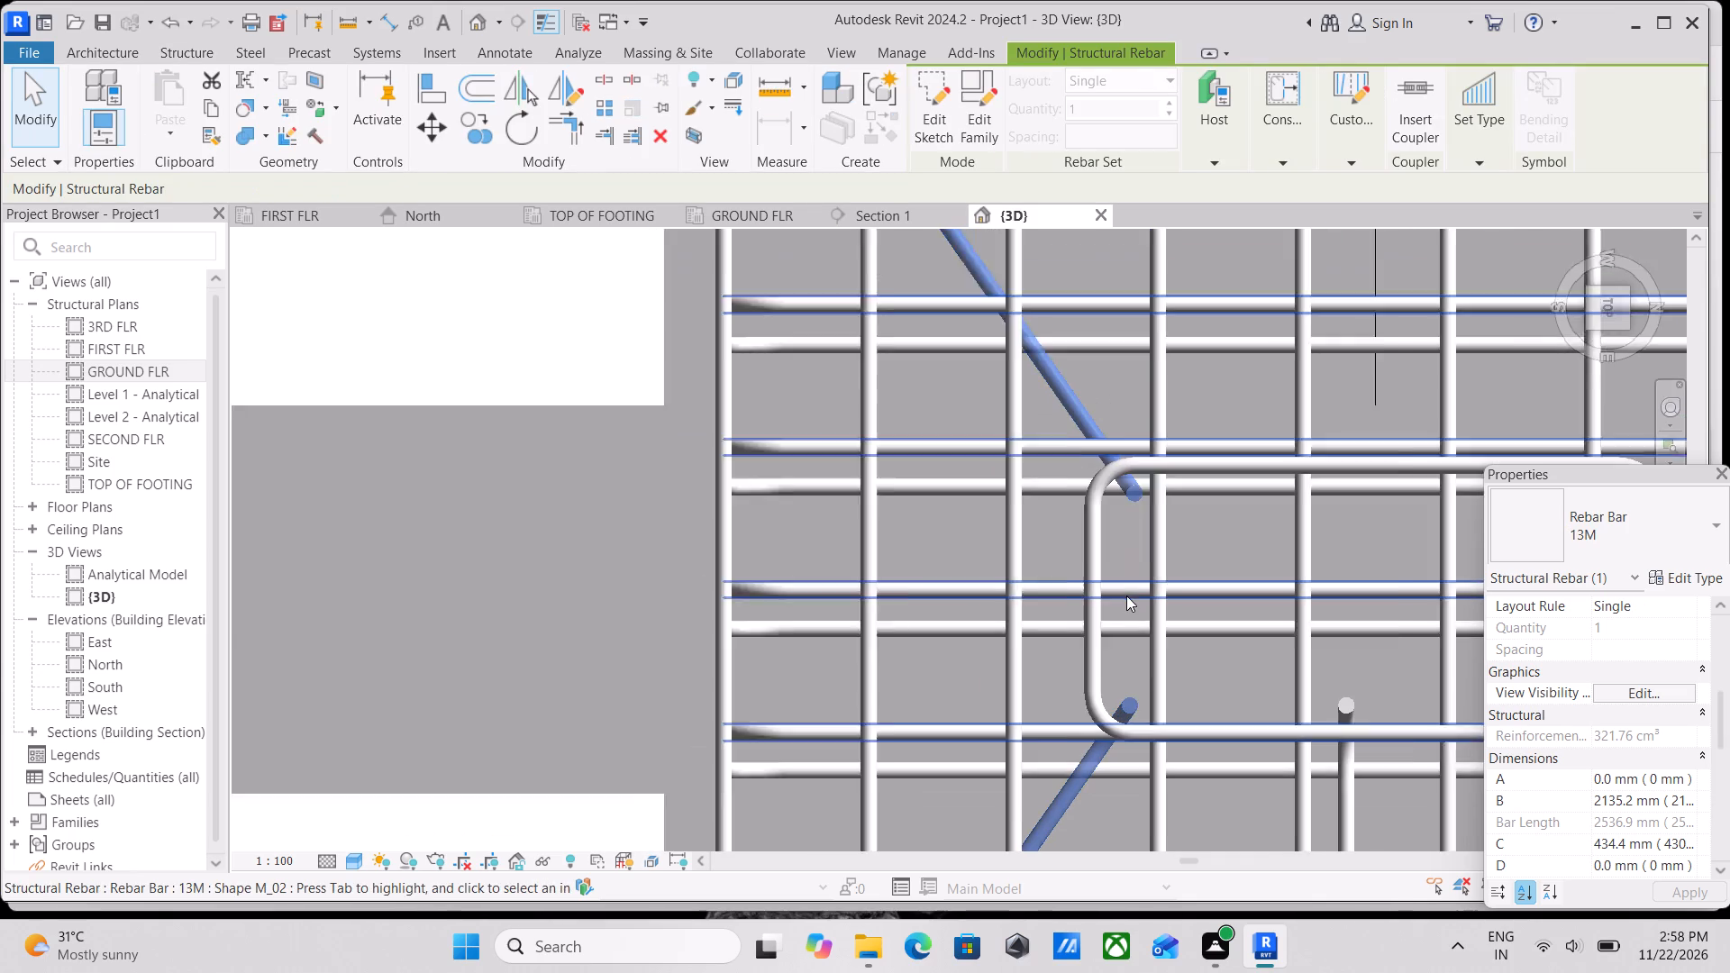
scroll(1126, 596, down, 3)
middle_drag(1129, 593, 946, 505)
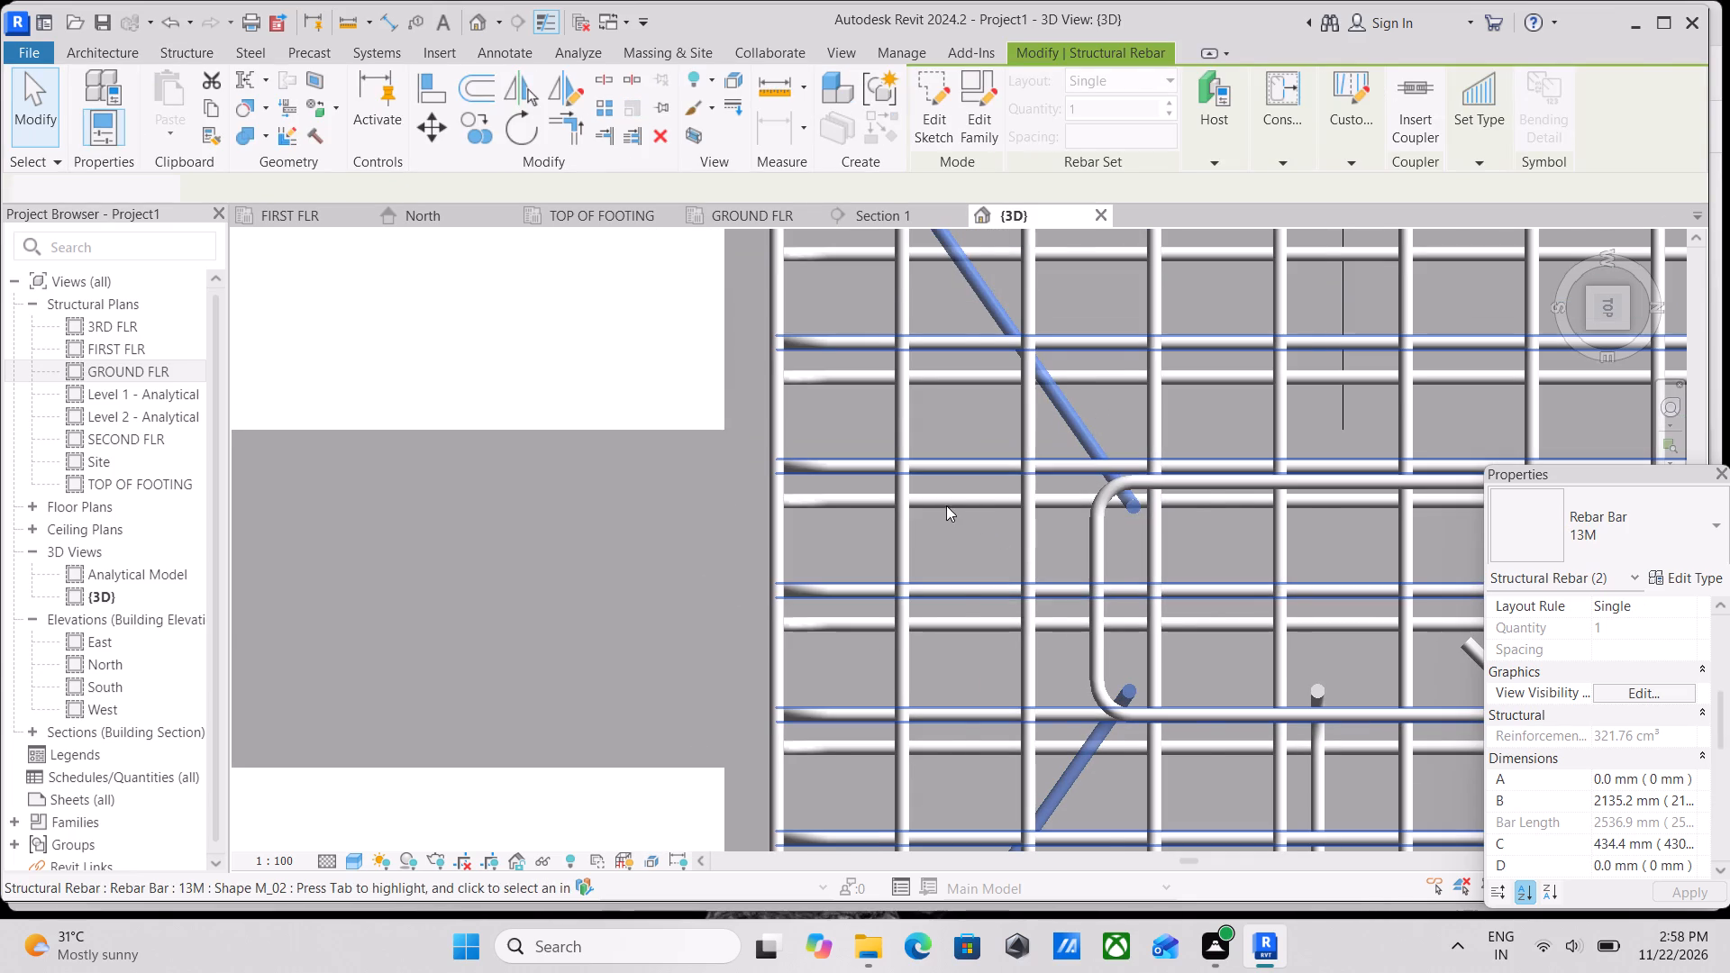
middle_drag(946, 505, 888, 489)
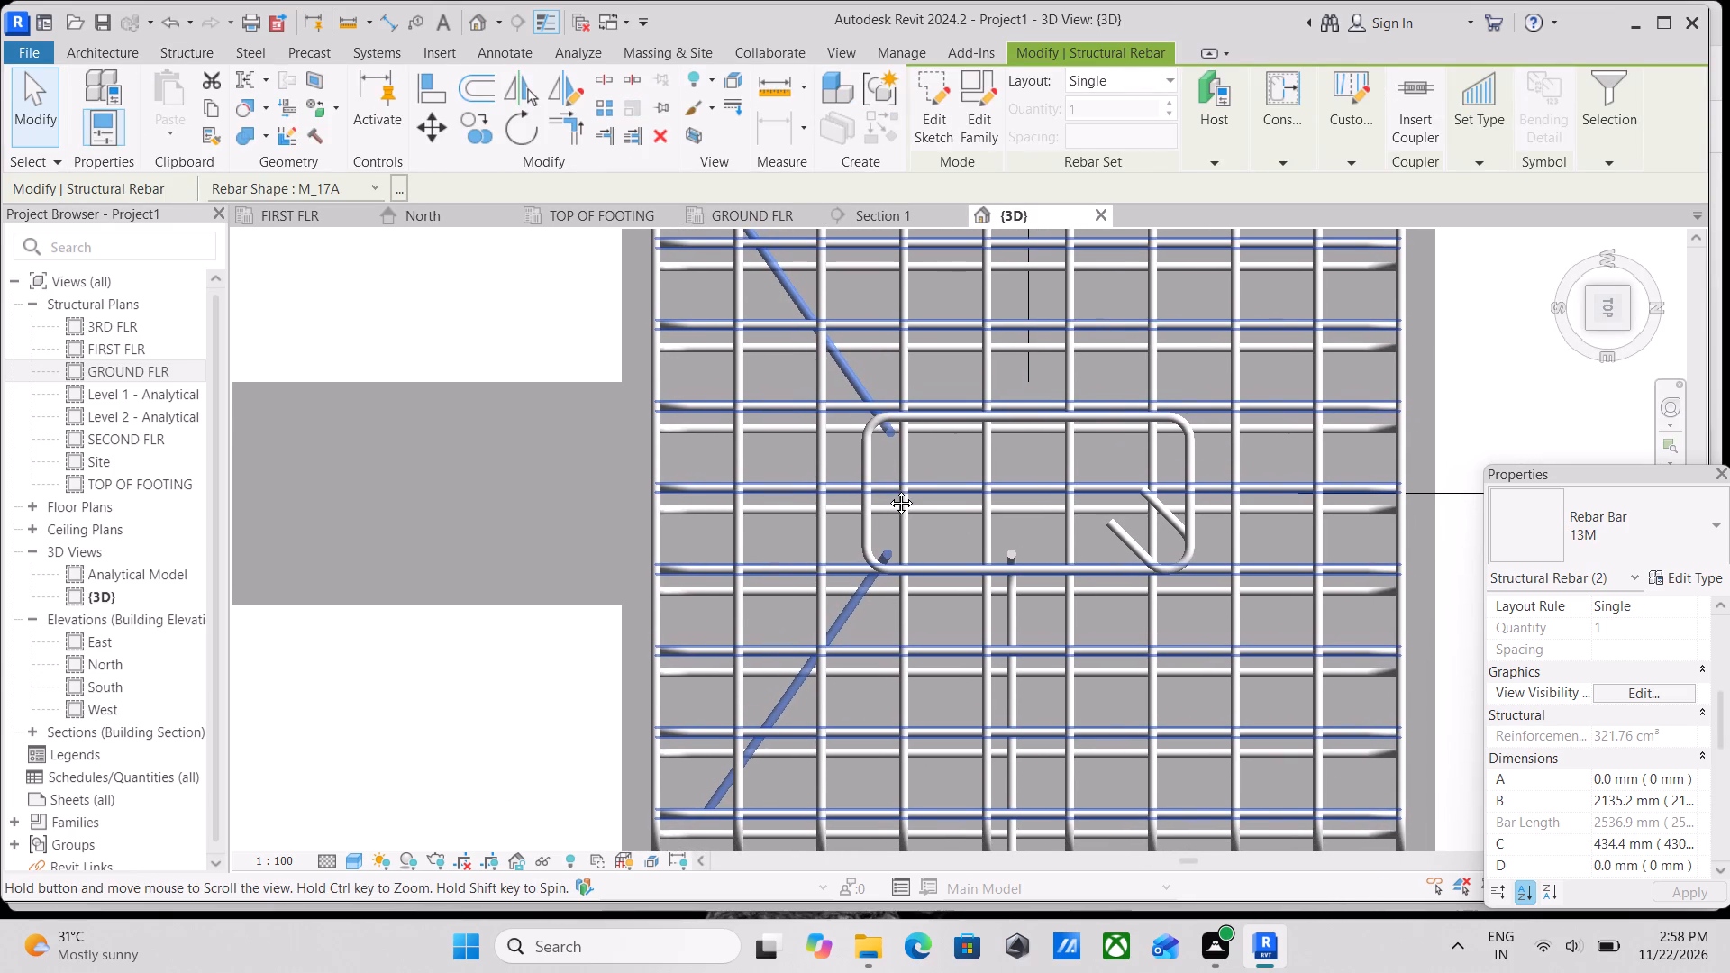
middle_drag(888, 489, 898, 496)
scroll(1034, 519, up, 1)
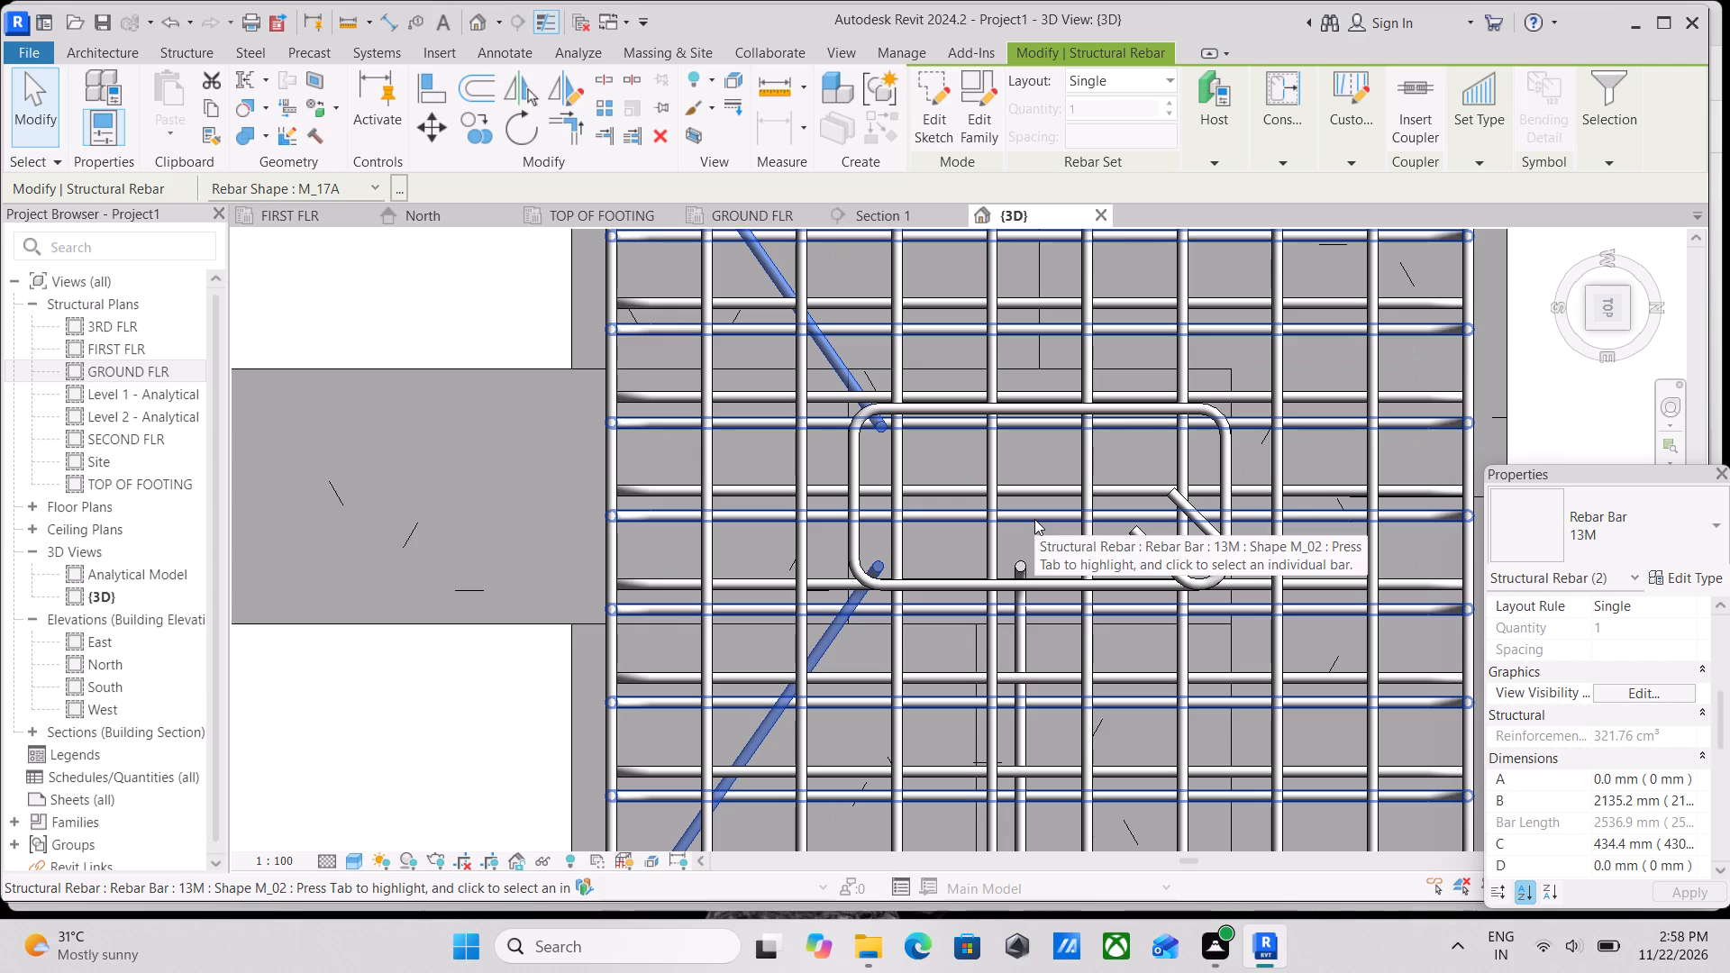
key(d)
key(m)
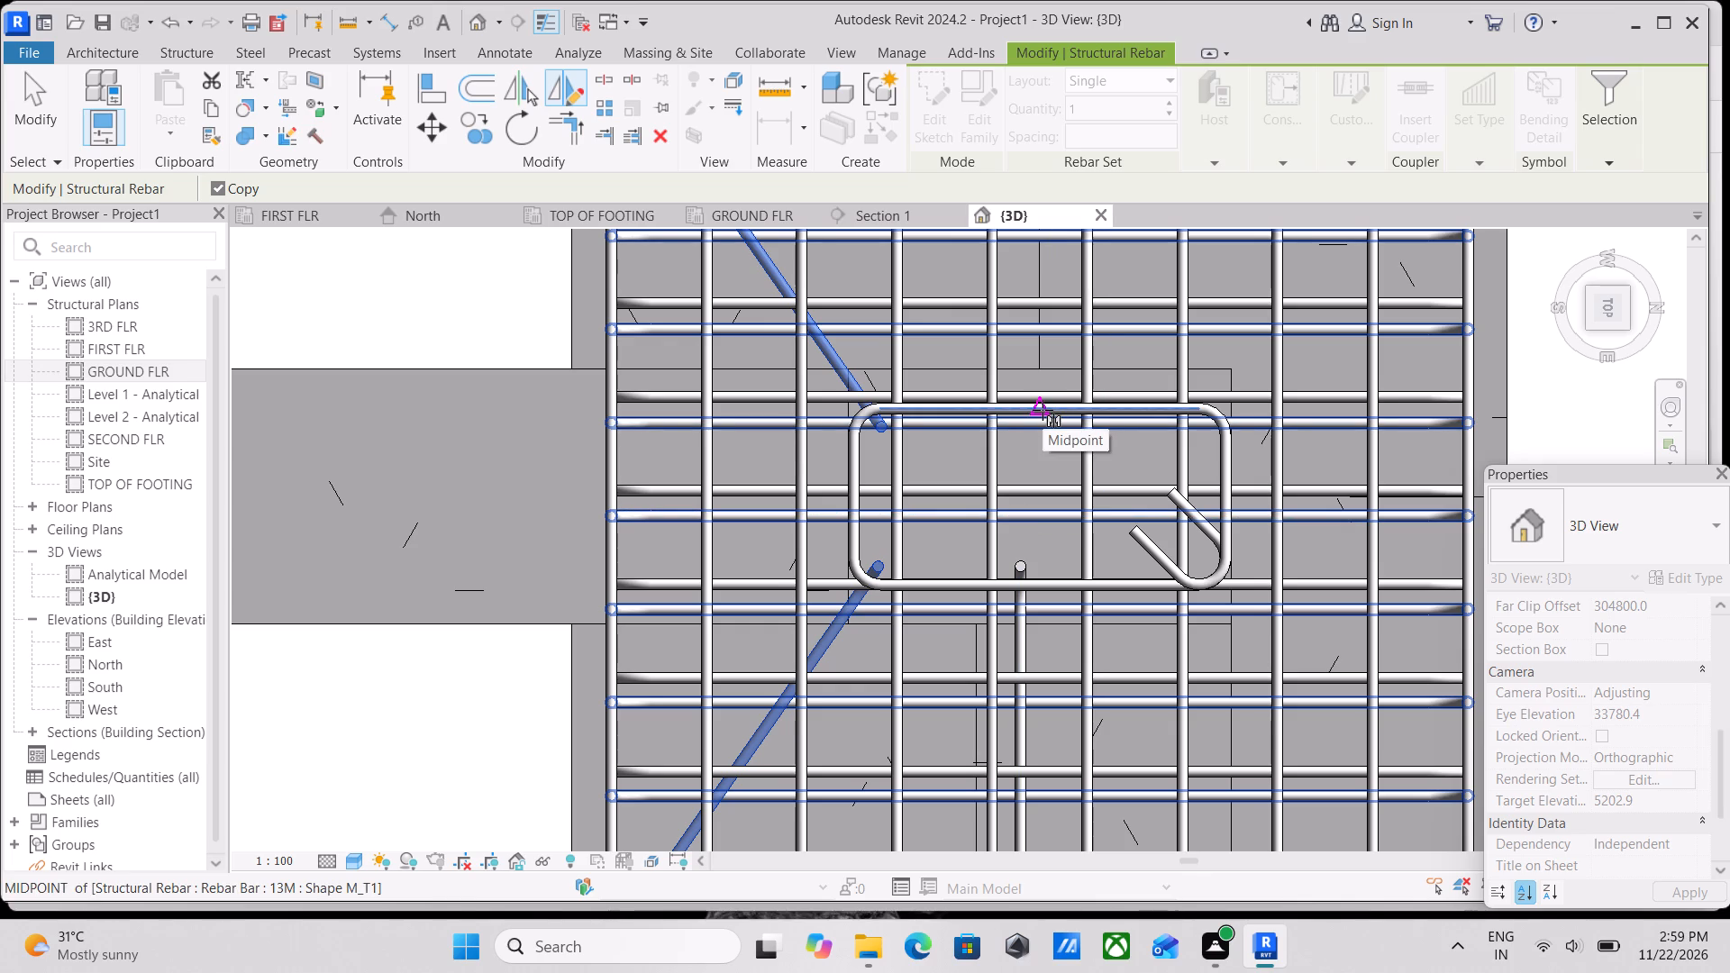
click(1043, 410)
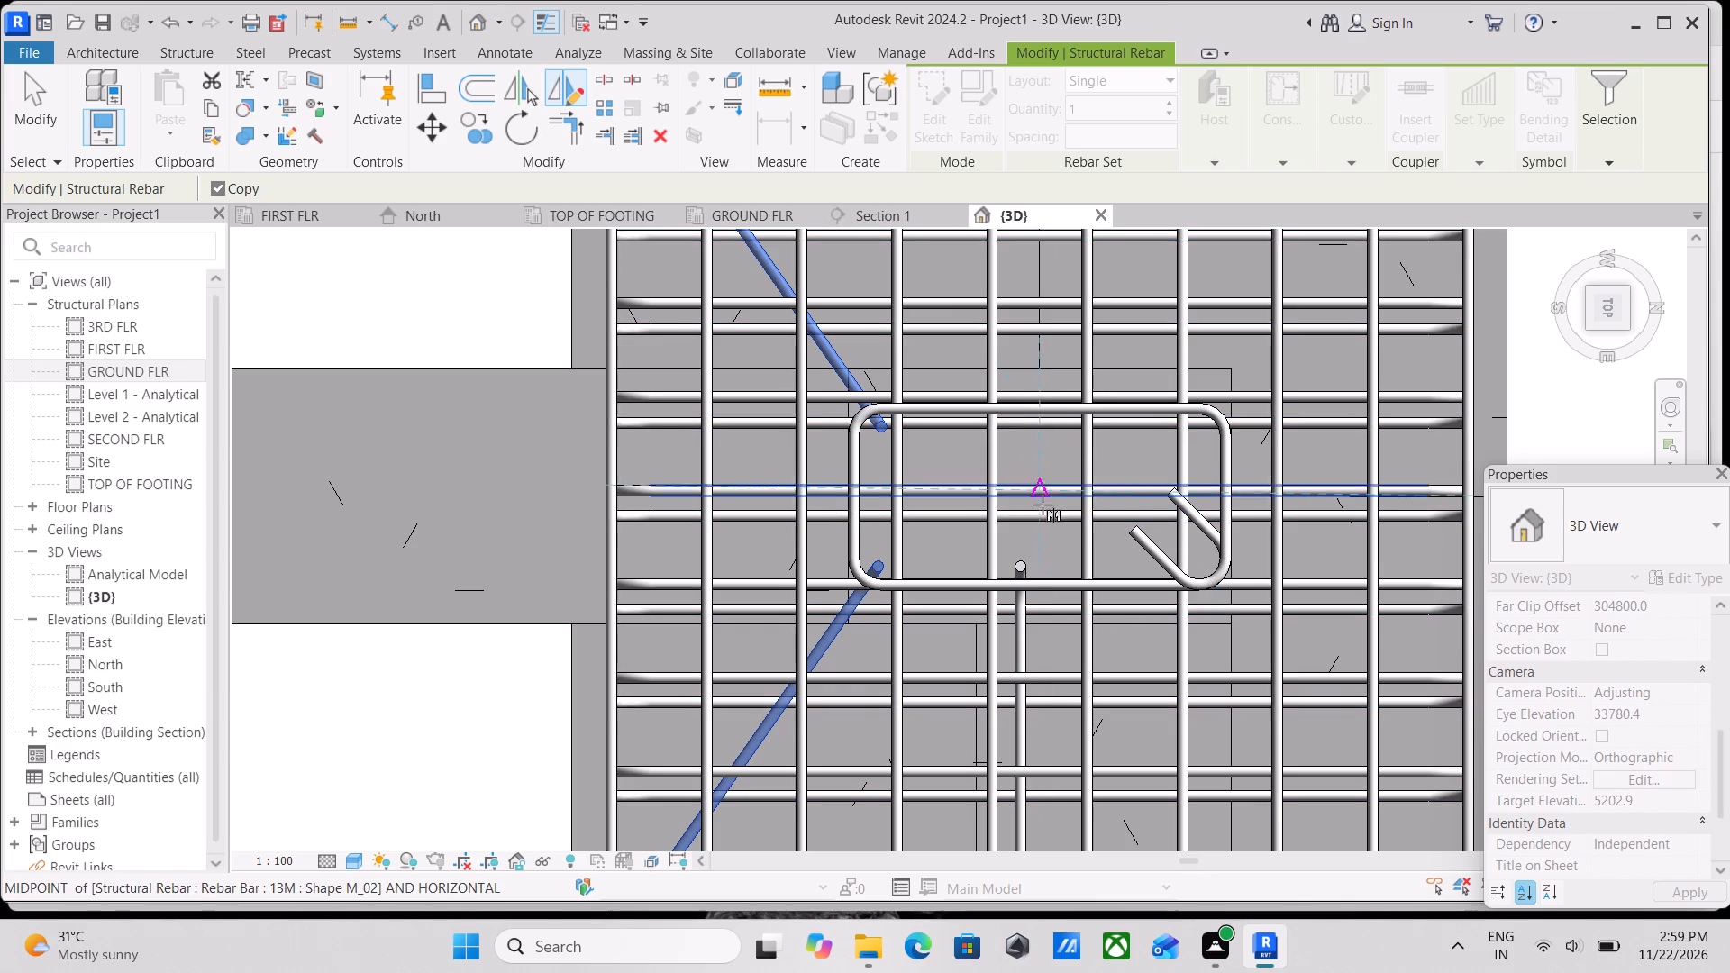
click(1041, 539)
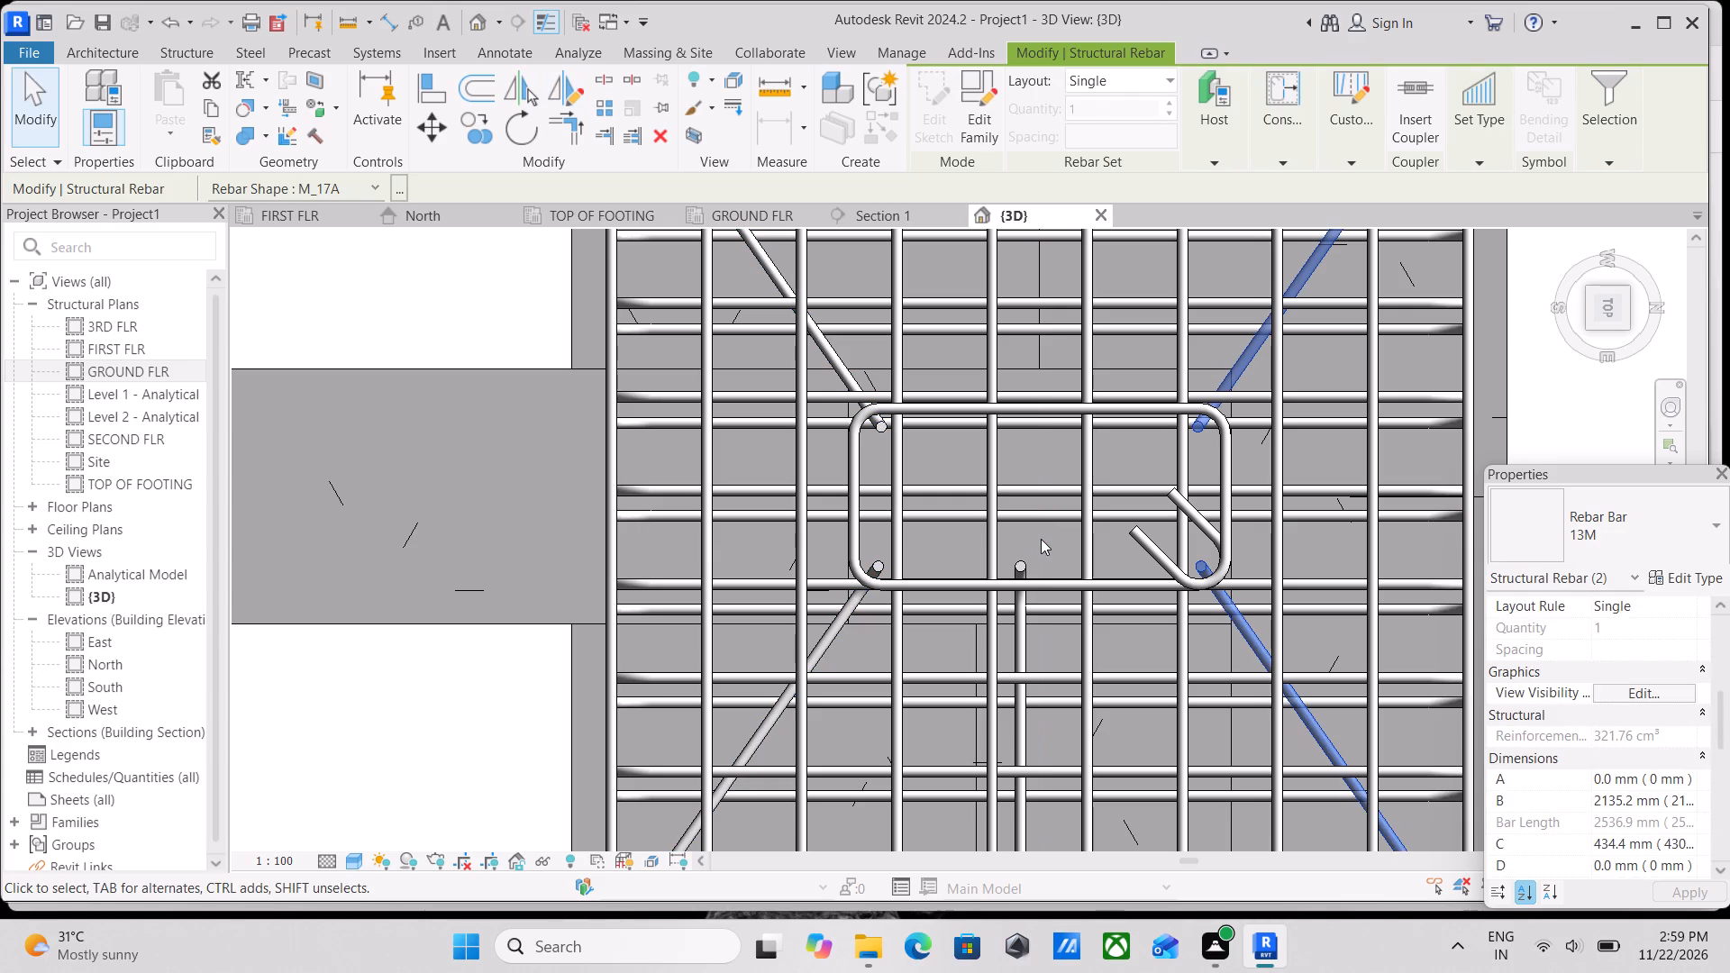
key(Escape)
Set the layout of the straight-running bent 13M bar at the tie's long side to Fixed Number with a quantity of 2.
scroll(1008, 599, up, 3)
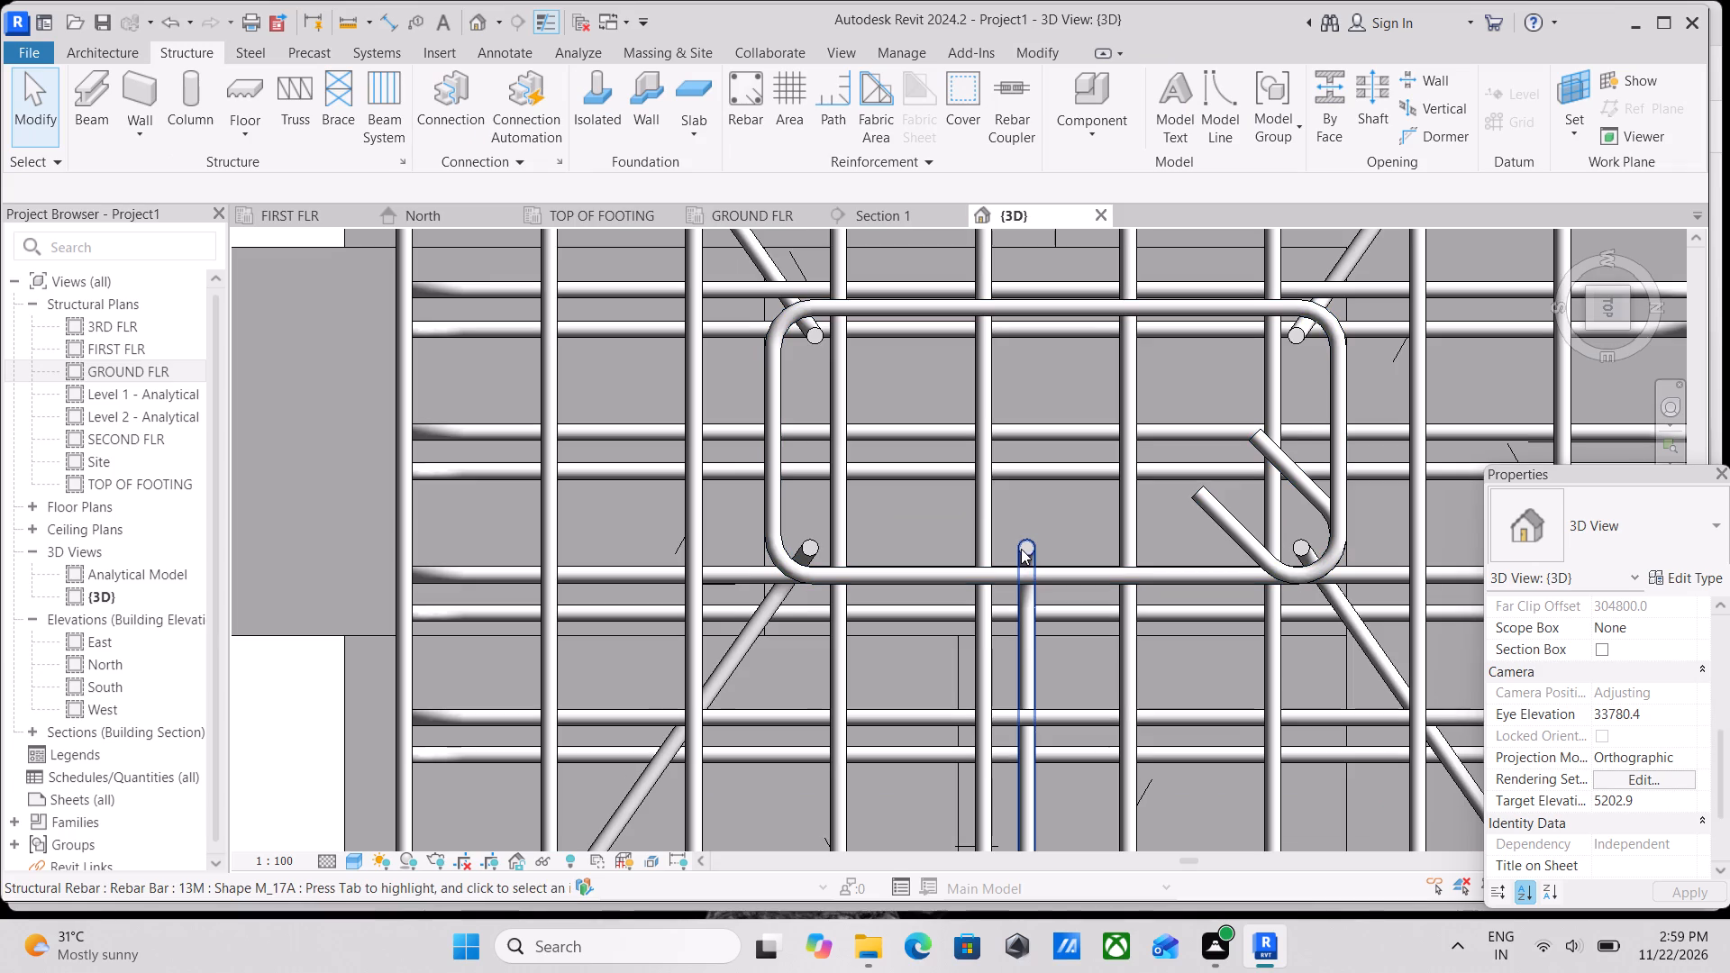
click(1021, 547)
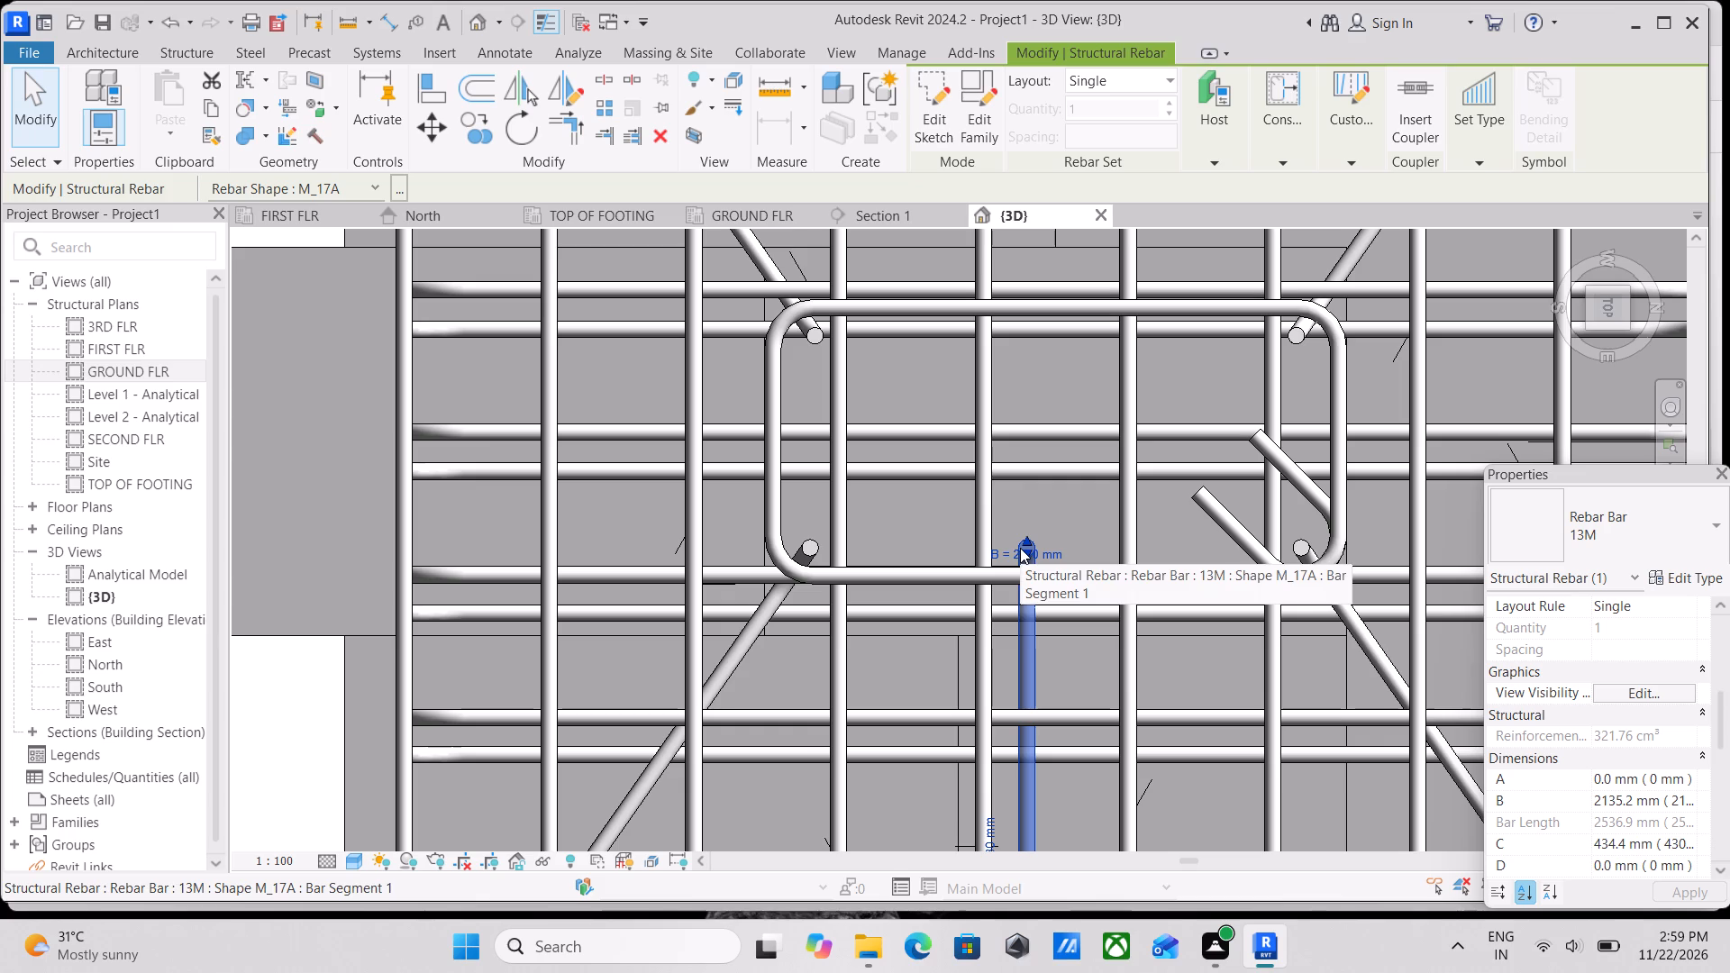
scroll(1020, 548, up, 3)
scroll(1067, 526, down, 4)
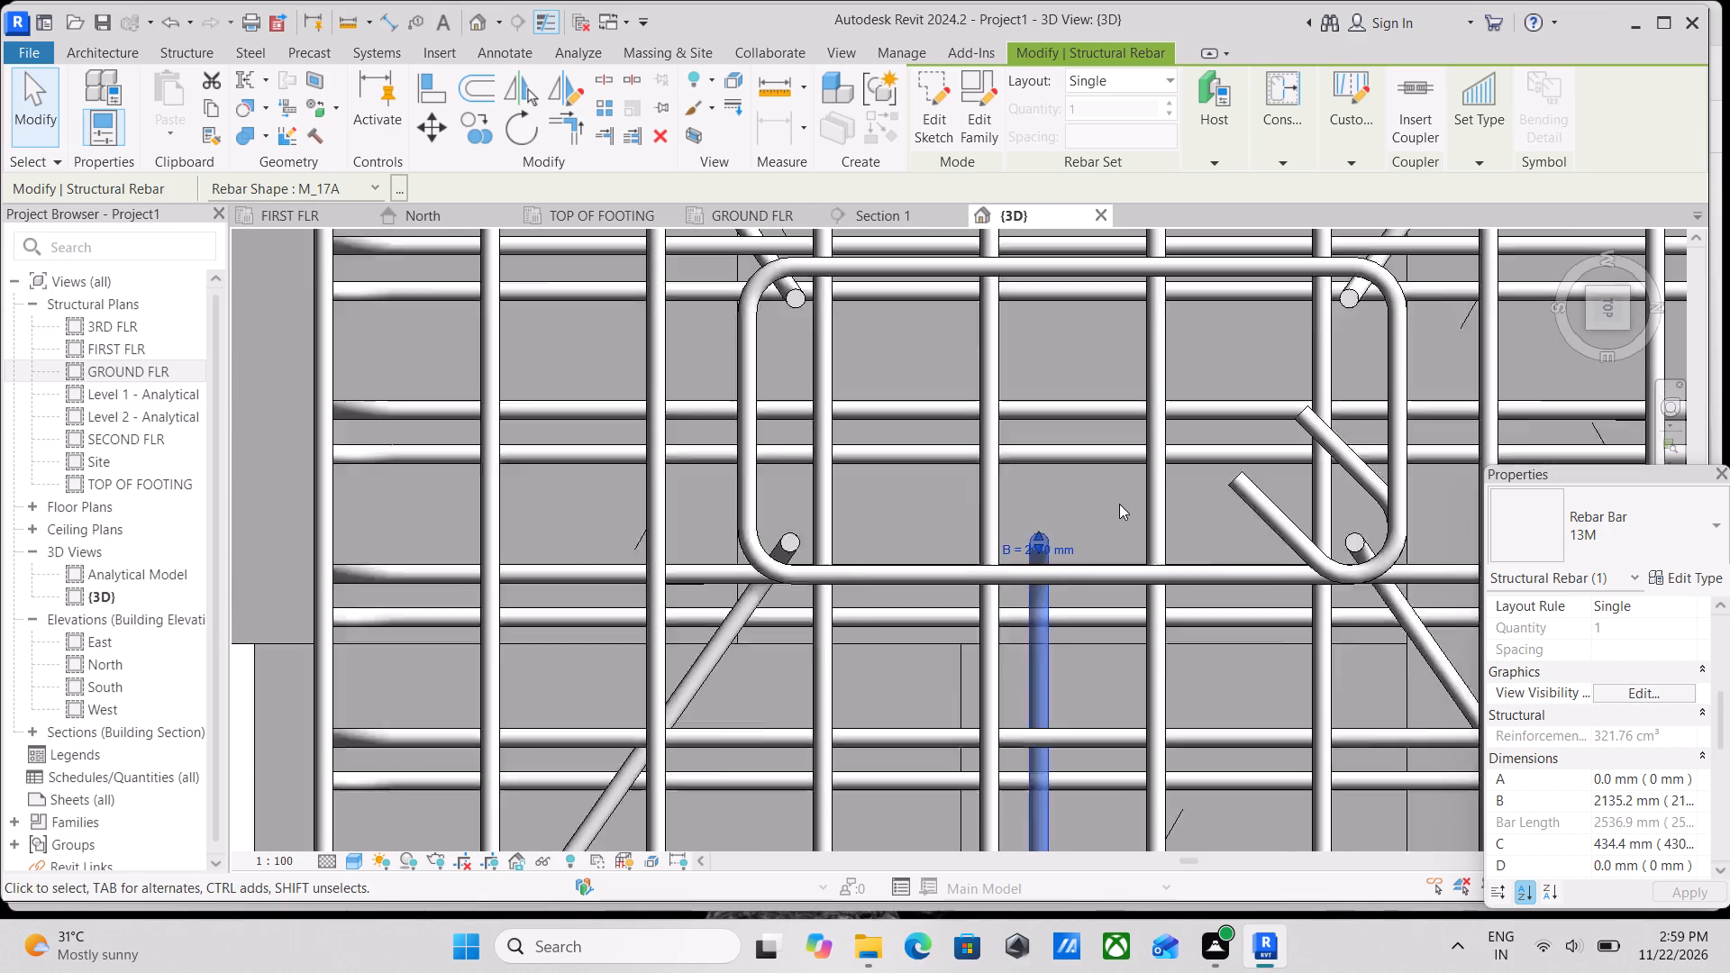
middle_drag(1119, 504, 1093, 586)
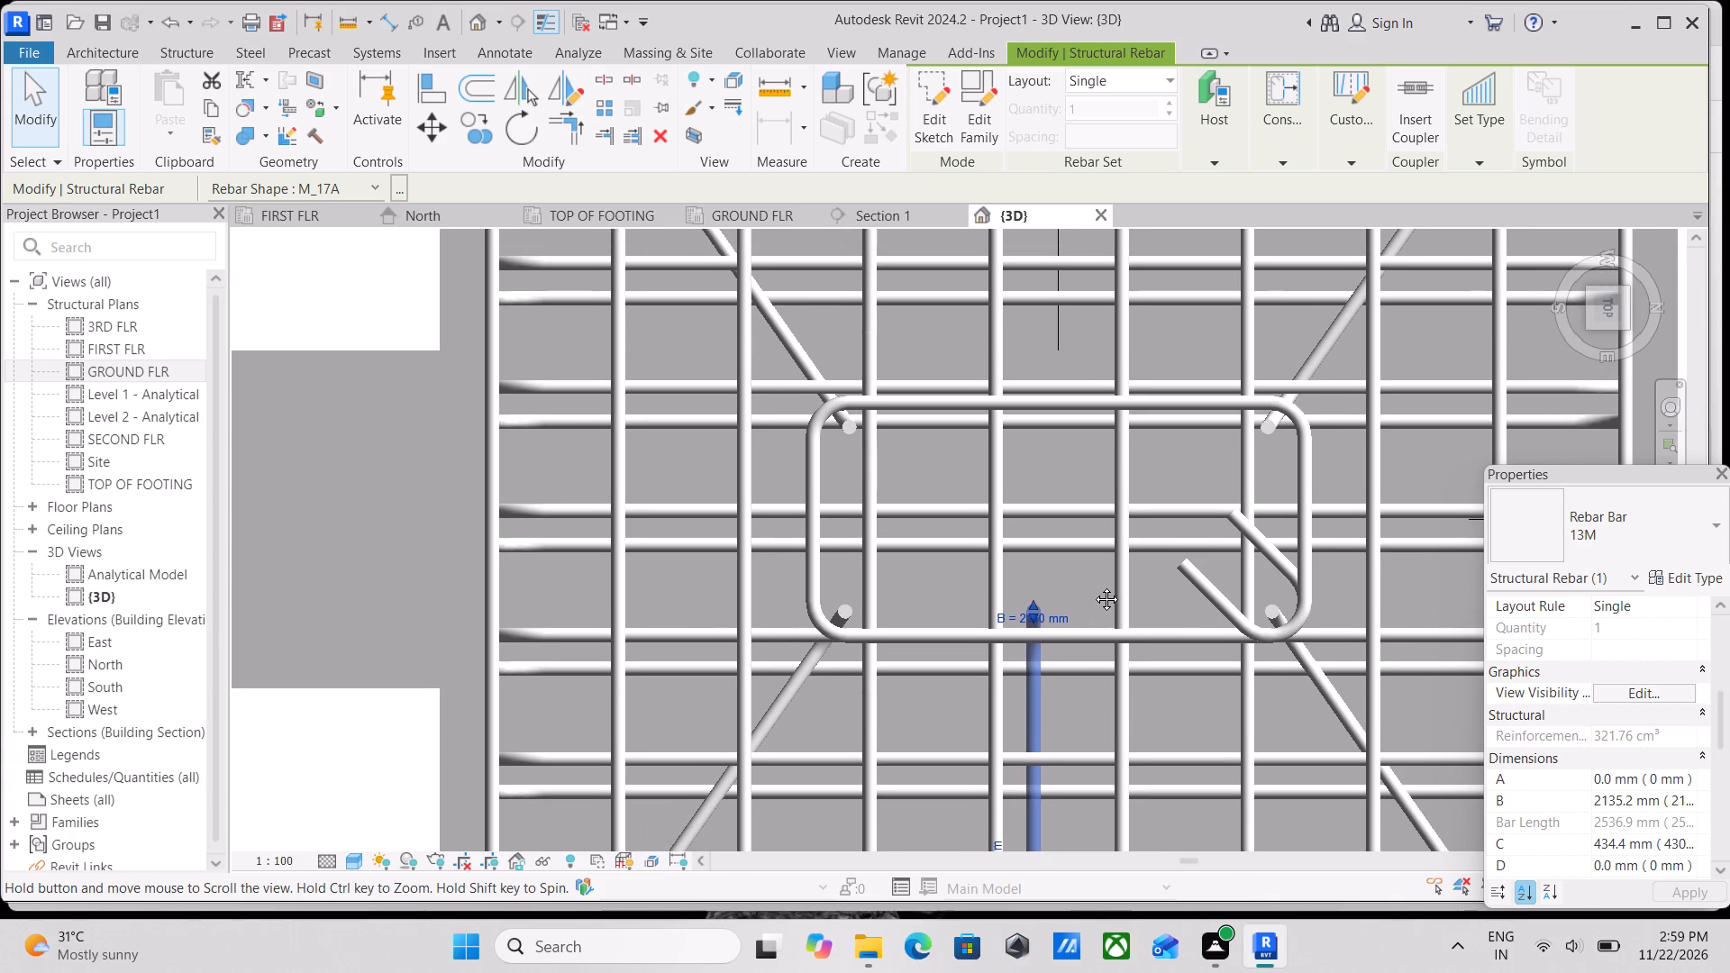
middle_drag(1093, 586, 1093, 600)
scroll(1093, 598, up, 4)
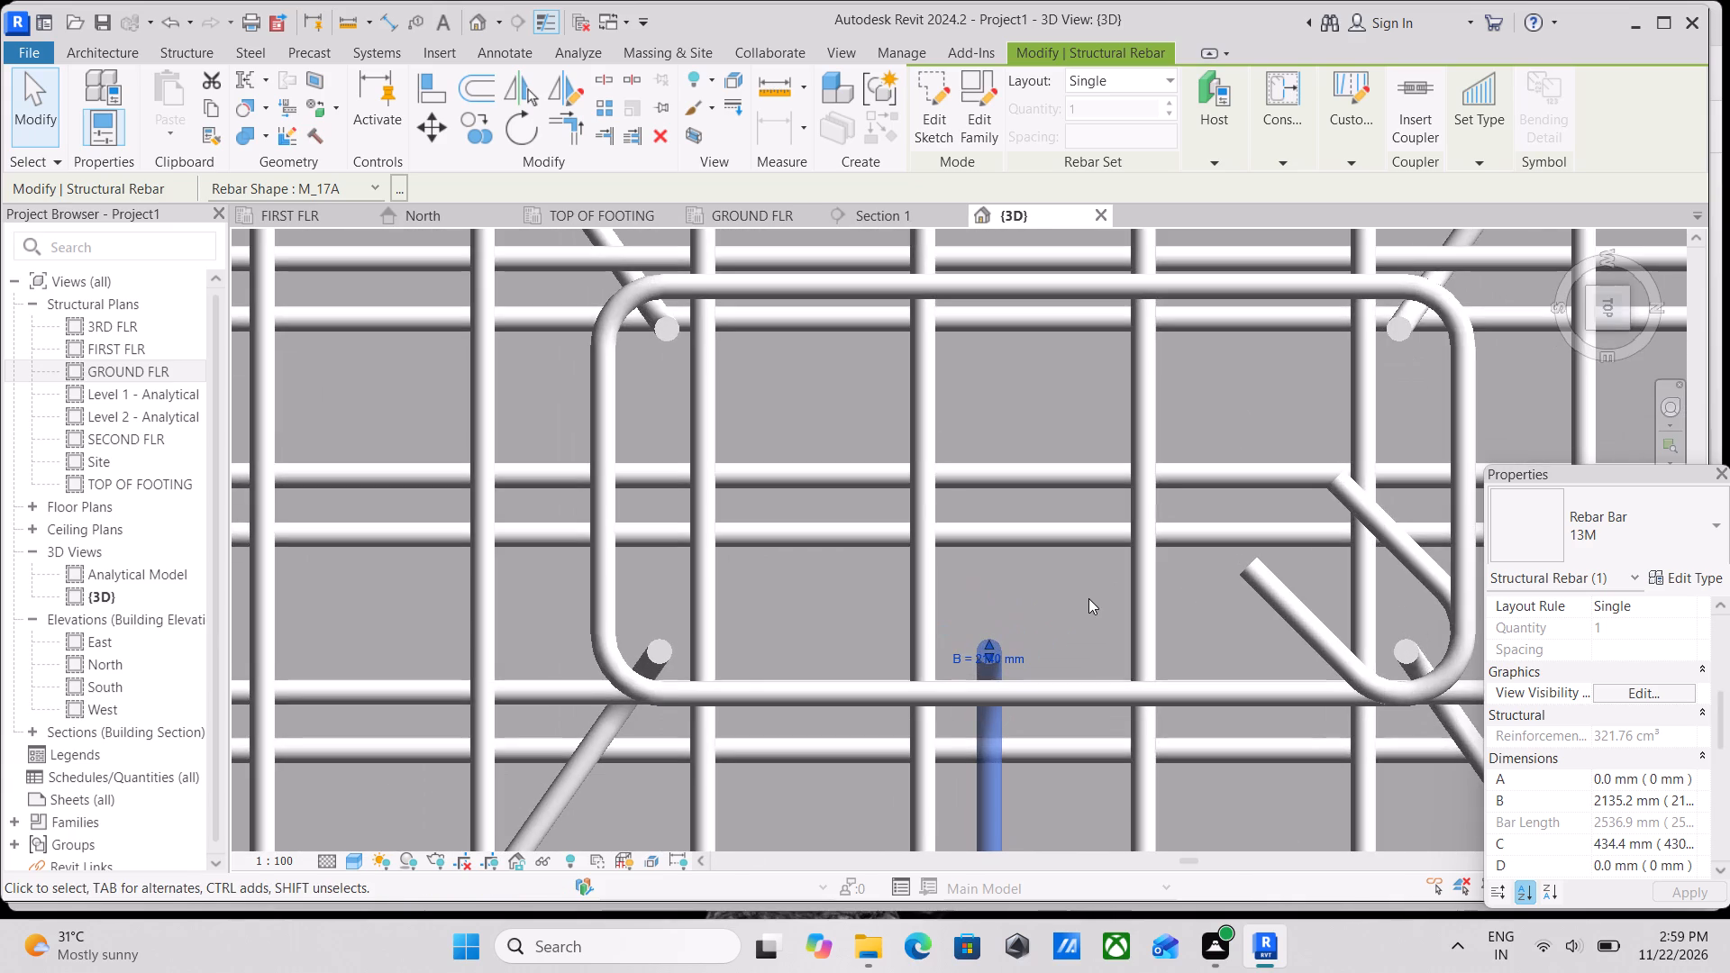
click(1155, 74)
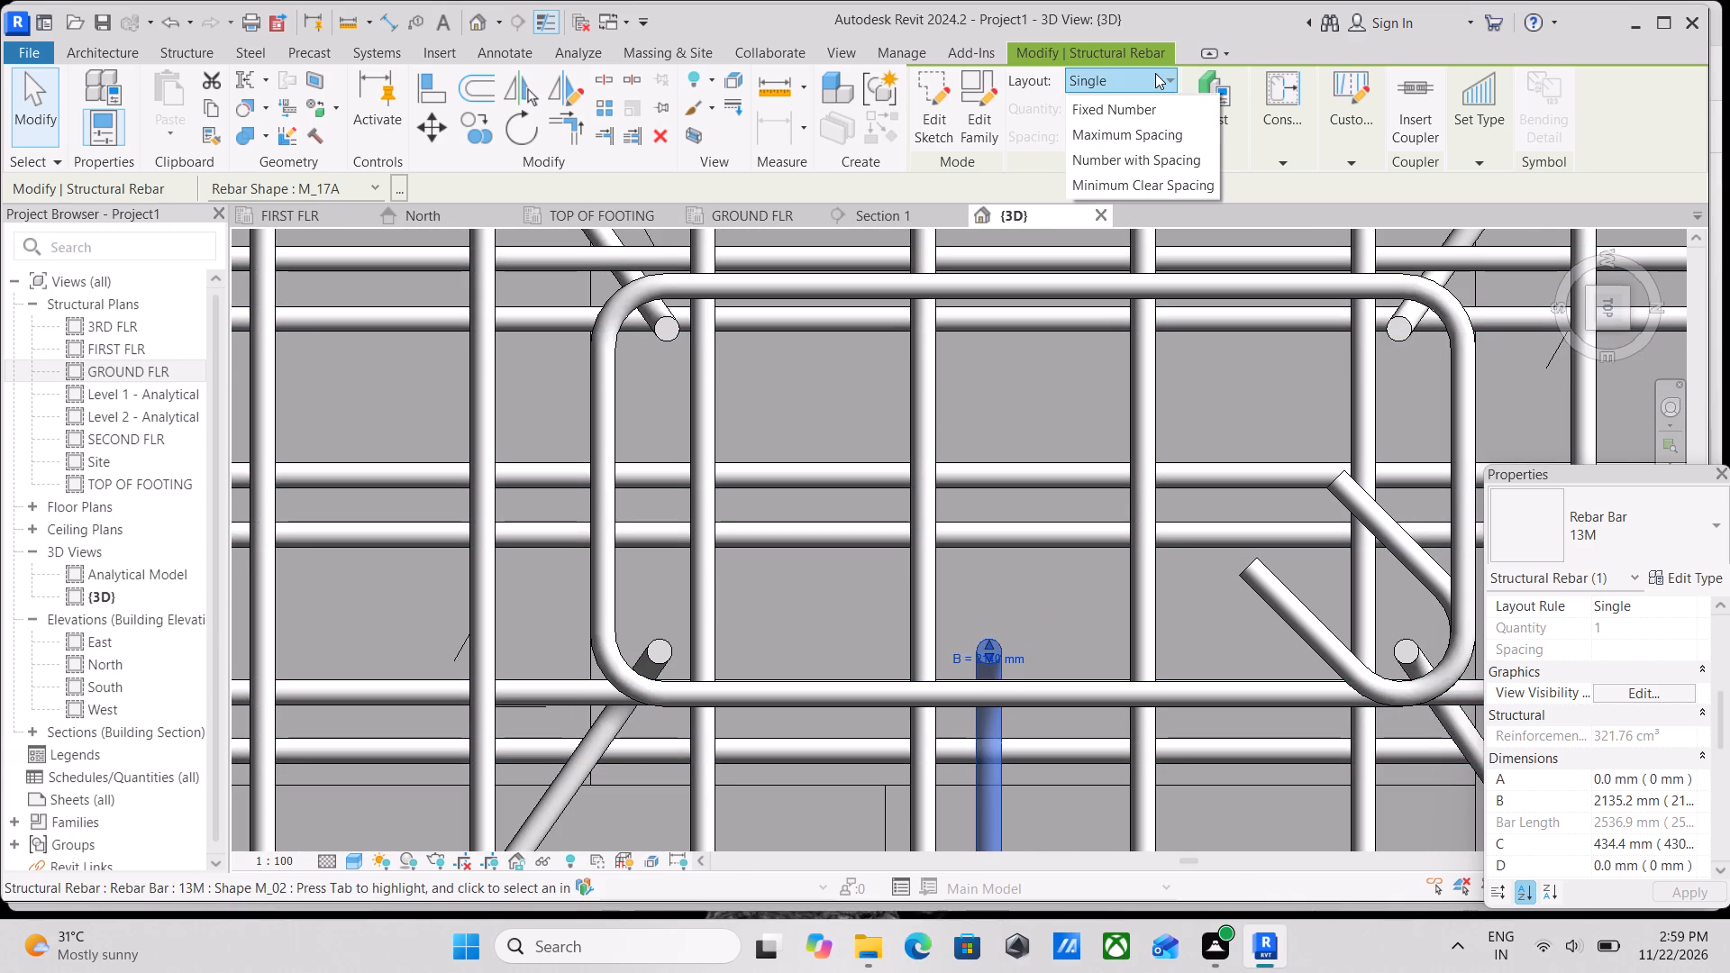
click(1152, 139)
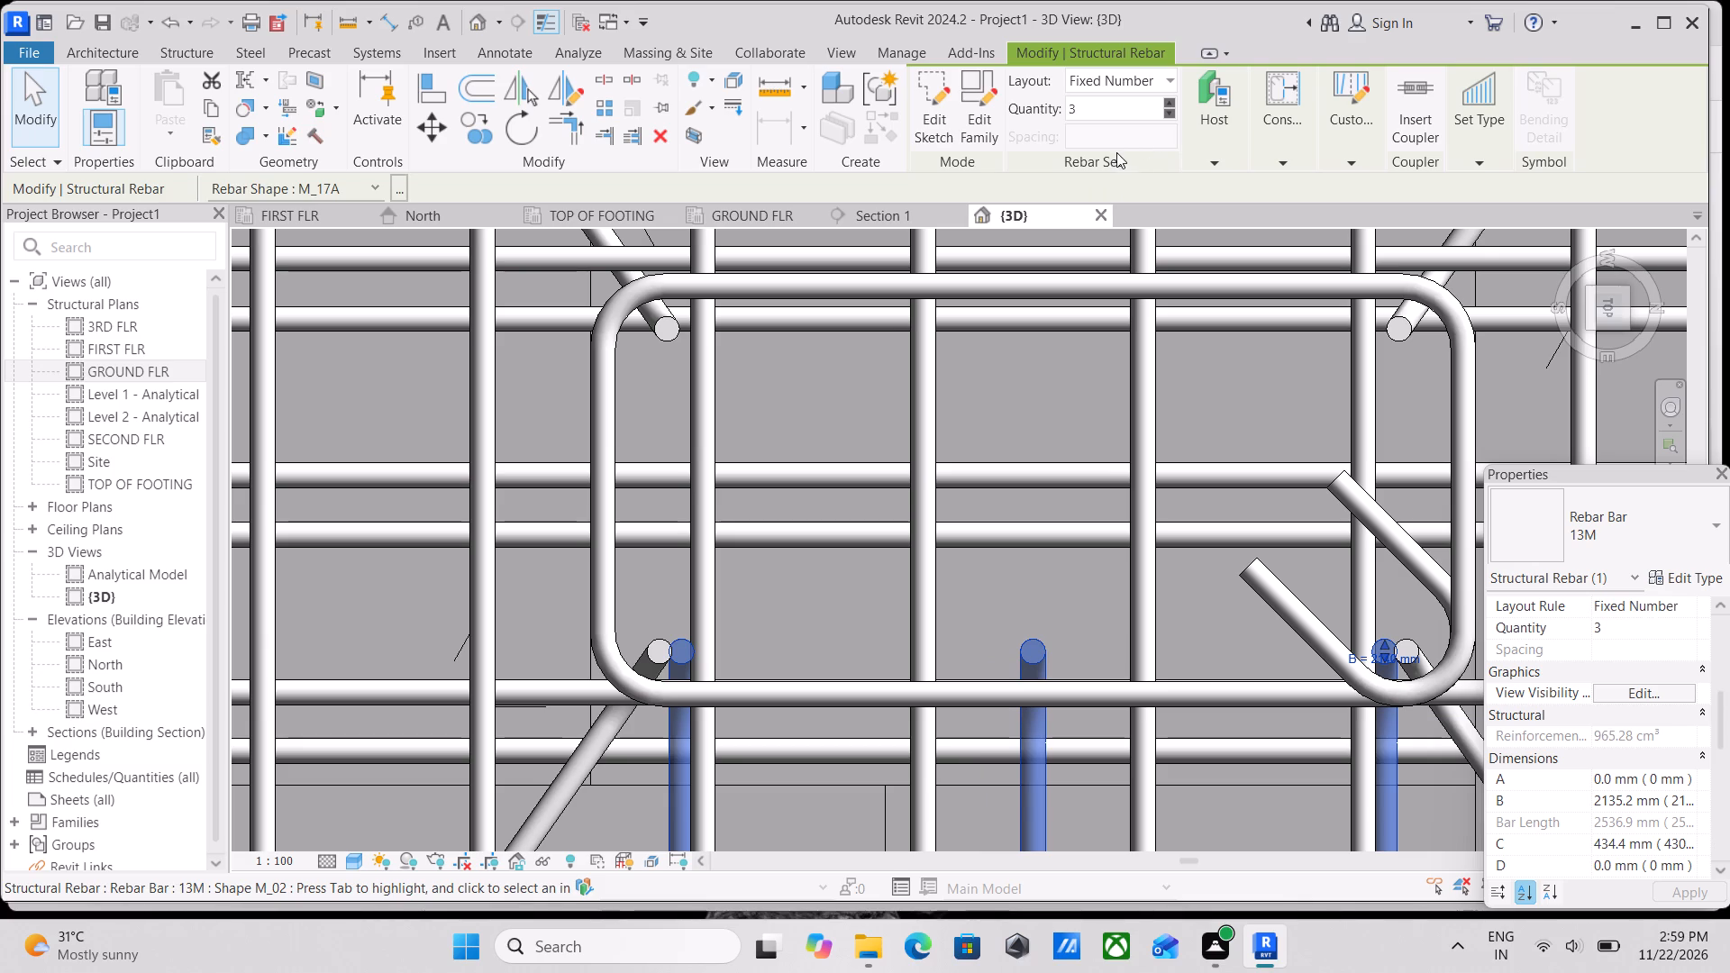
click(1172, 99)
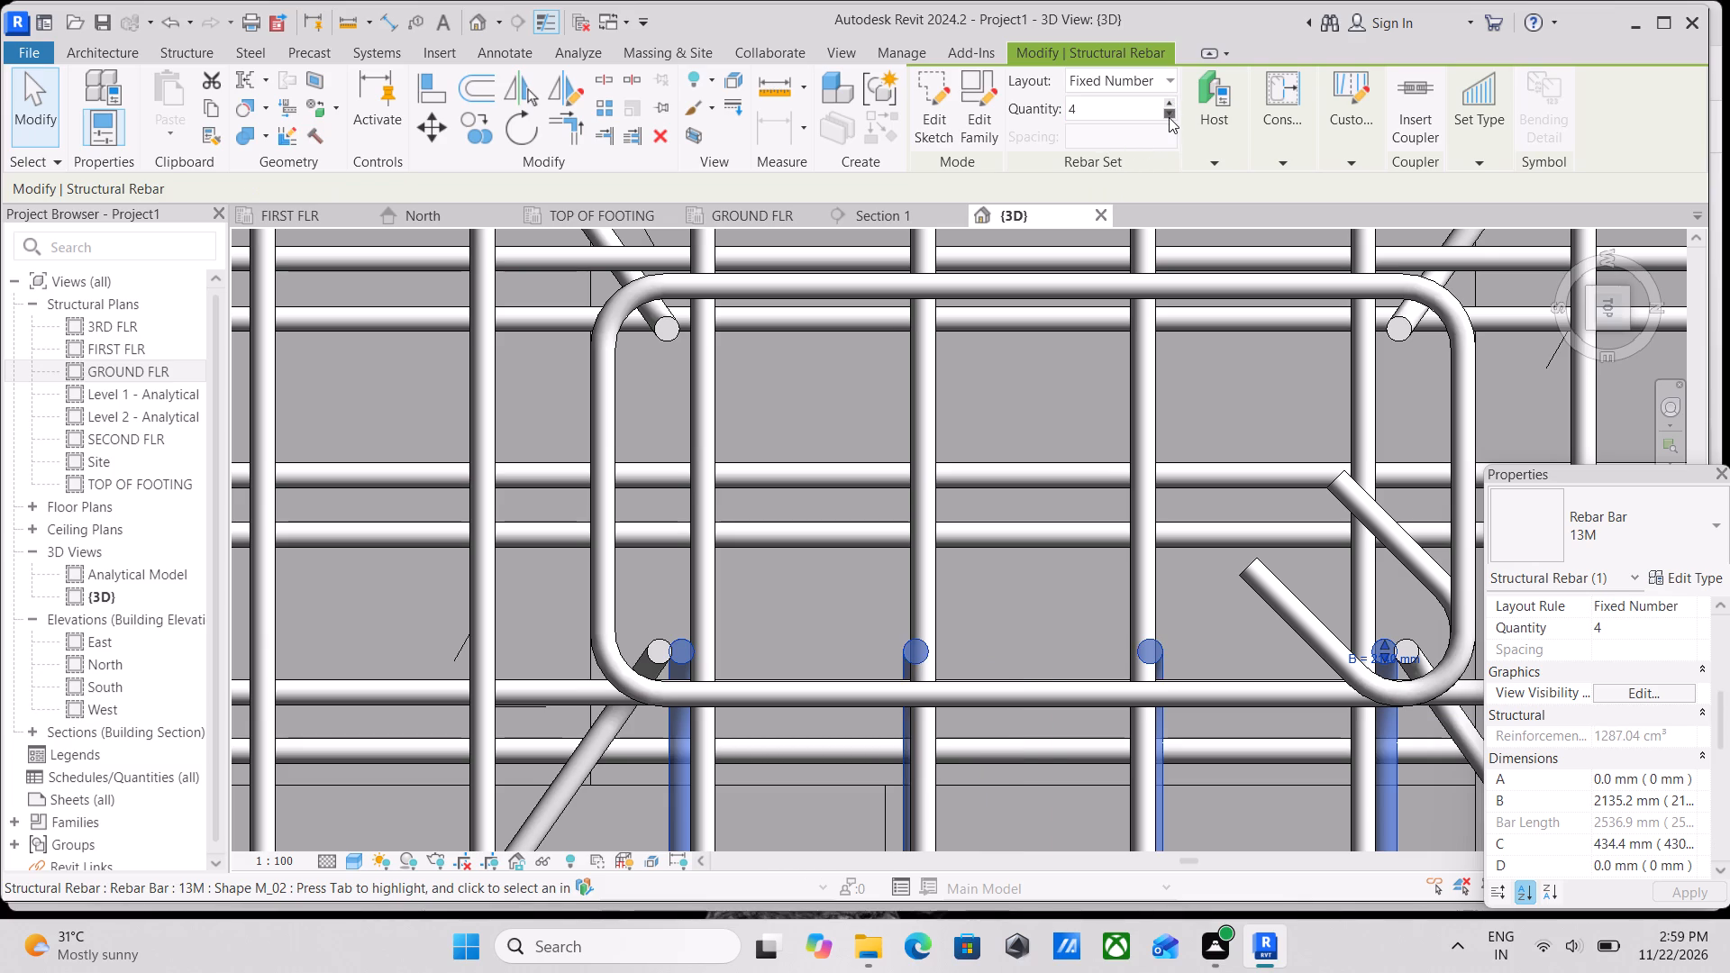
click(1168, 114)
click(1168, 114)
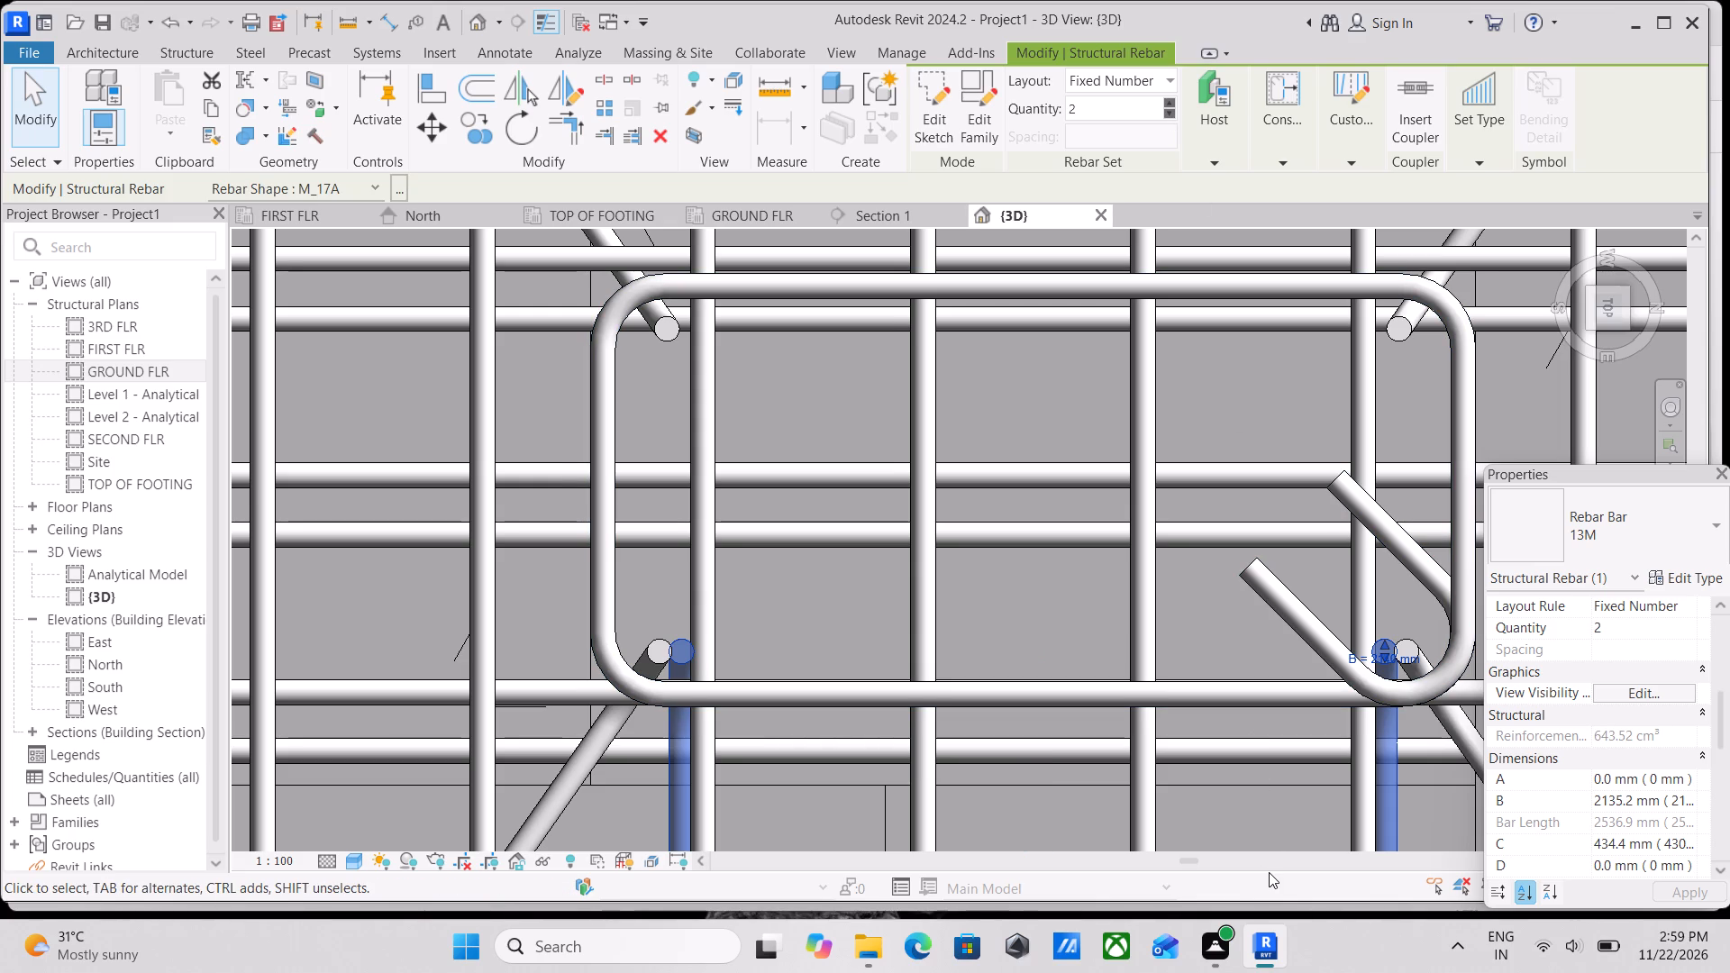
key(Escape)
Pull the two-bar set's end farther from the tie's hooks inward along the tie's long side, clear of the corner diagonal bar.
scroll(1269, 872, down, 1)
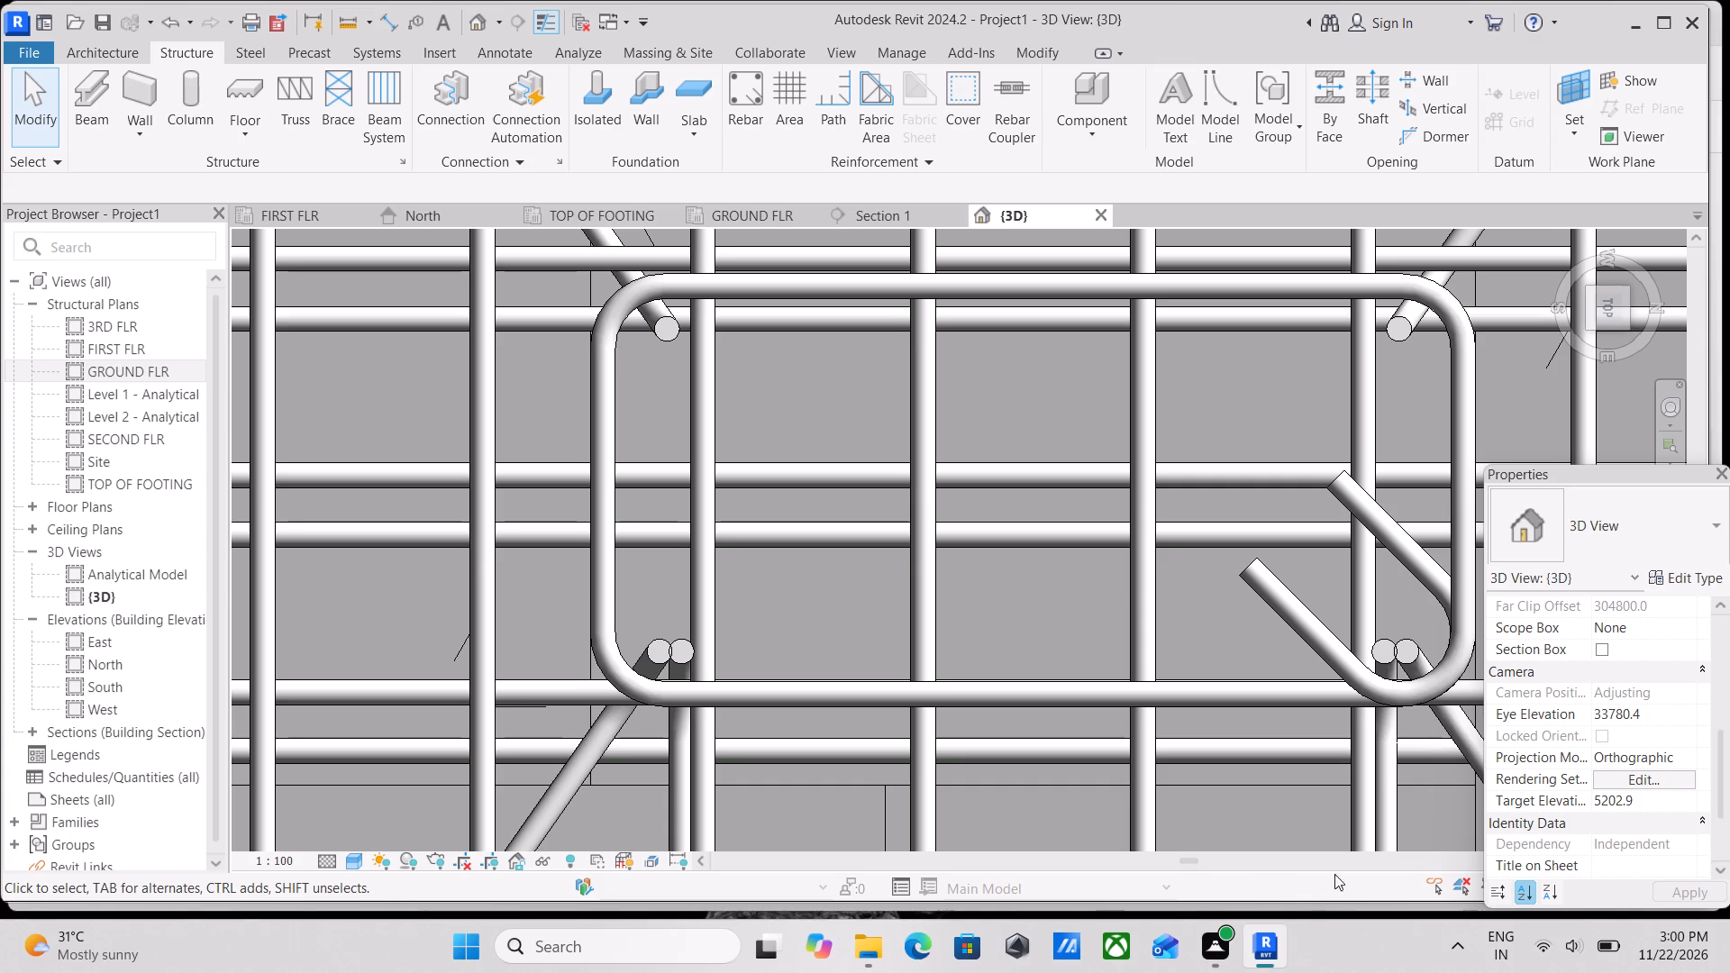
scroll(1116, 689, down, 2)
middle_drag(1093, 673, 1031, 487)
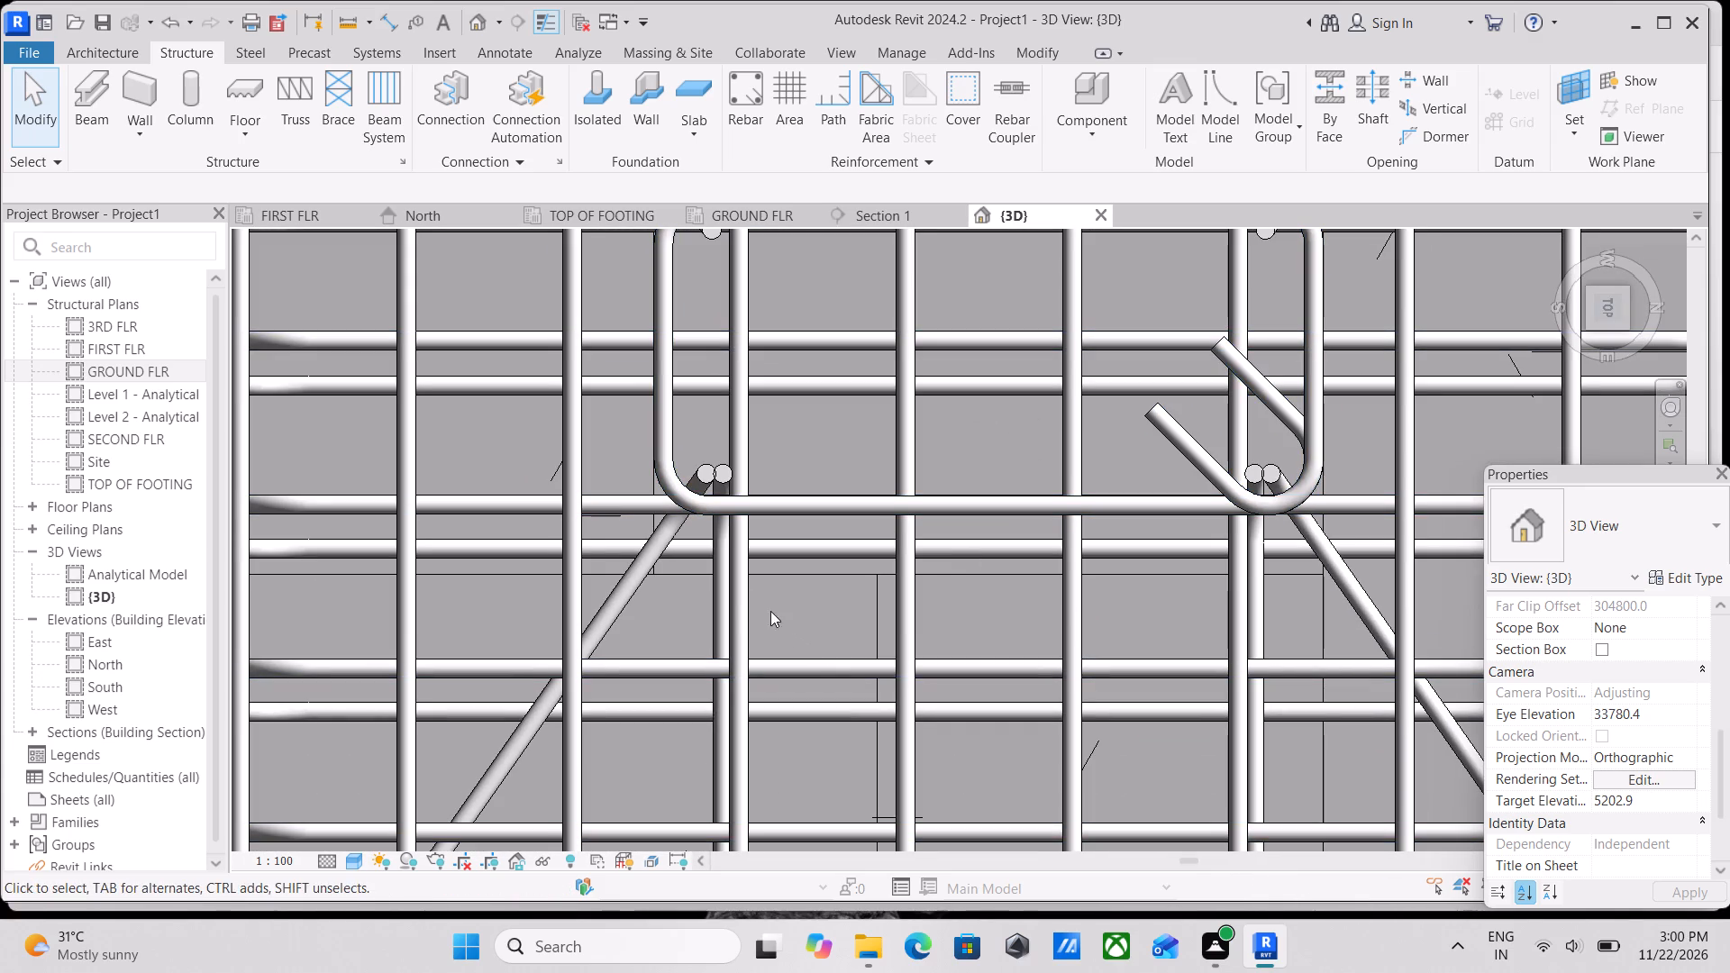
click(721, 583)
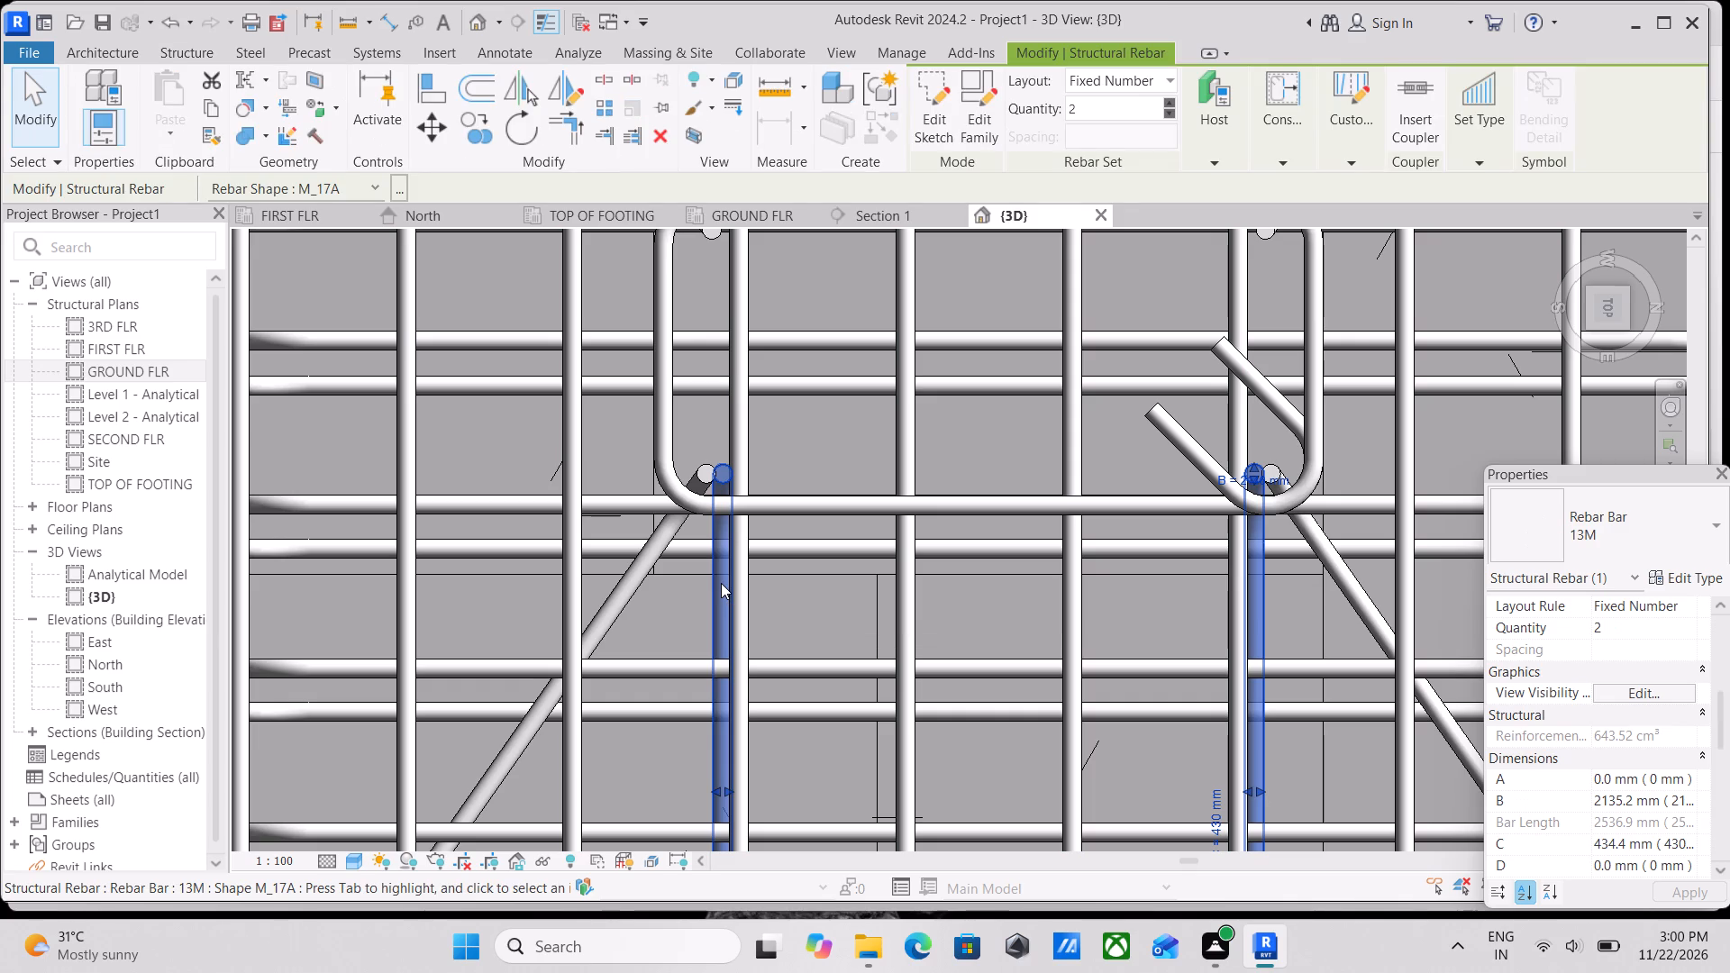
scroll(758, 609, up, 3)
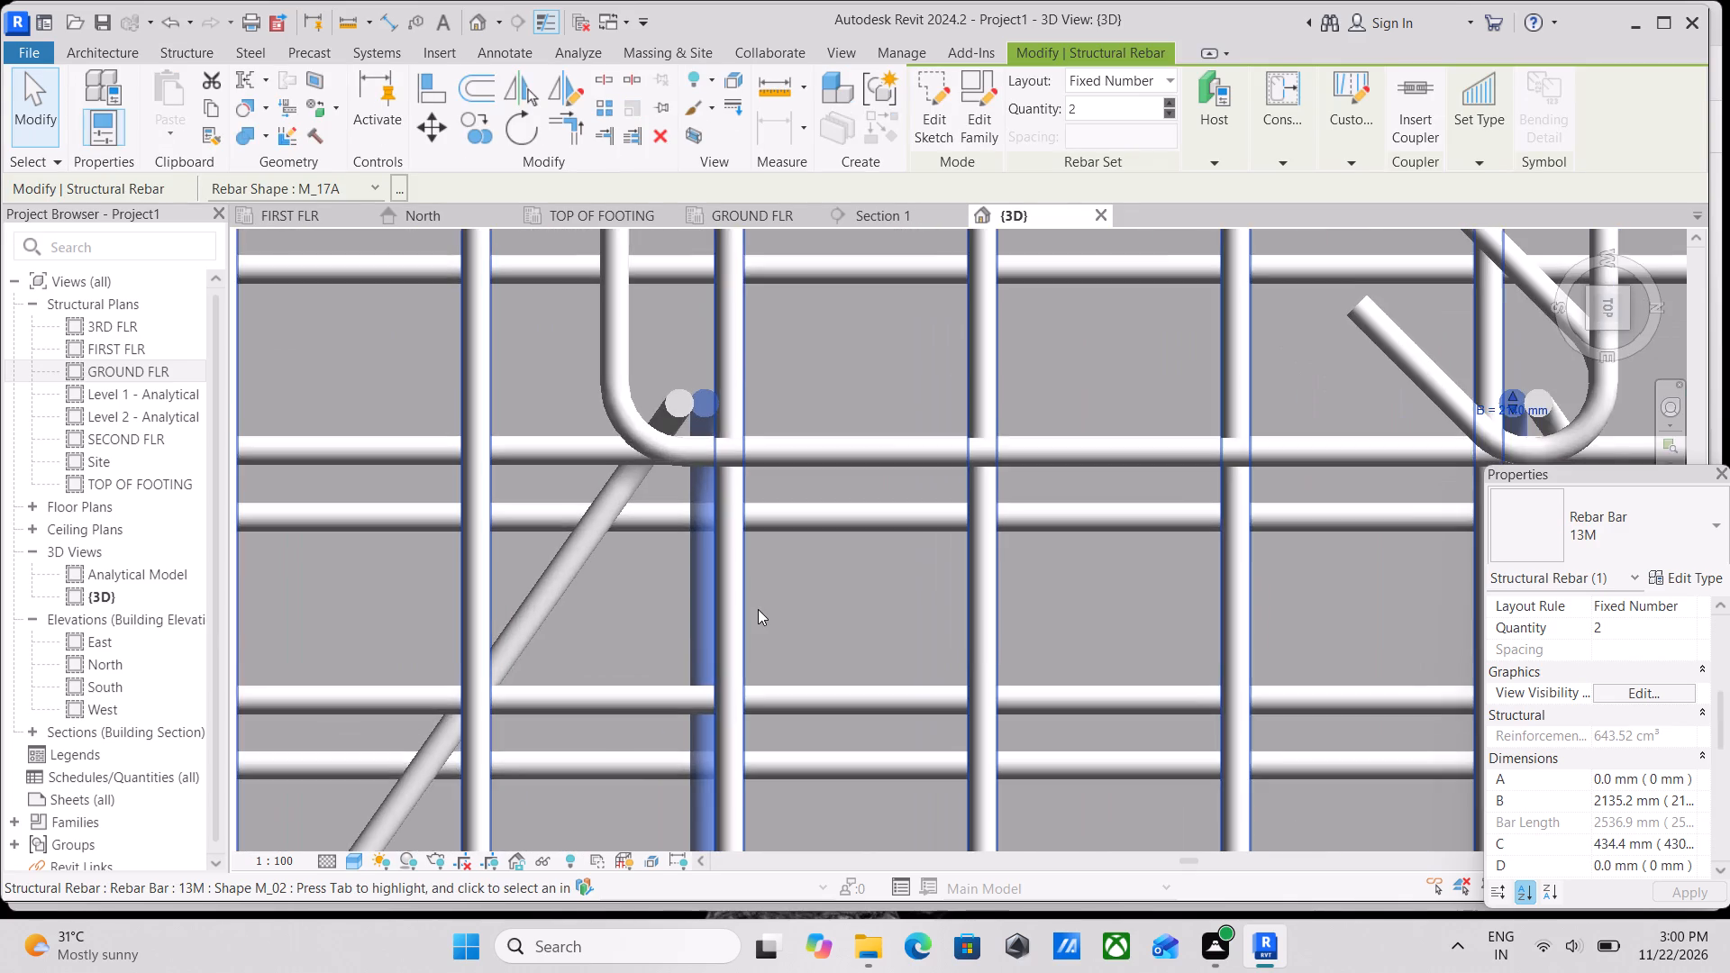
scroll(758, 609, down, 4)
scroll(856, 614, down, 2)
middle_drag(856, 609, 865, 541)
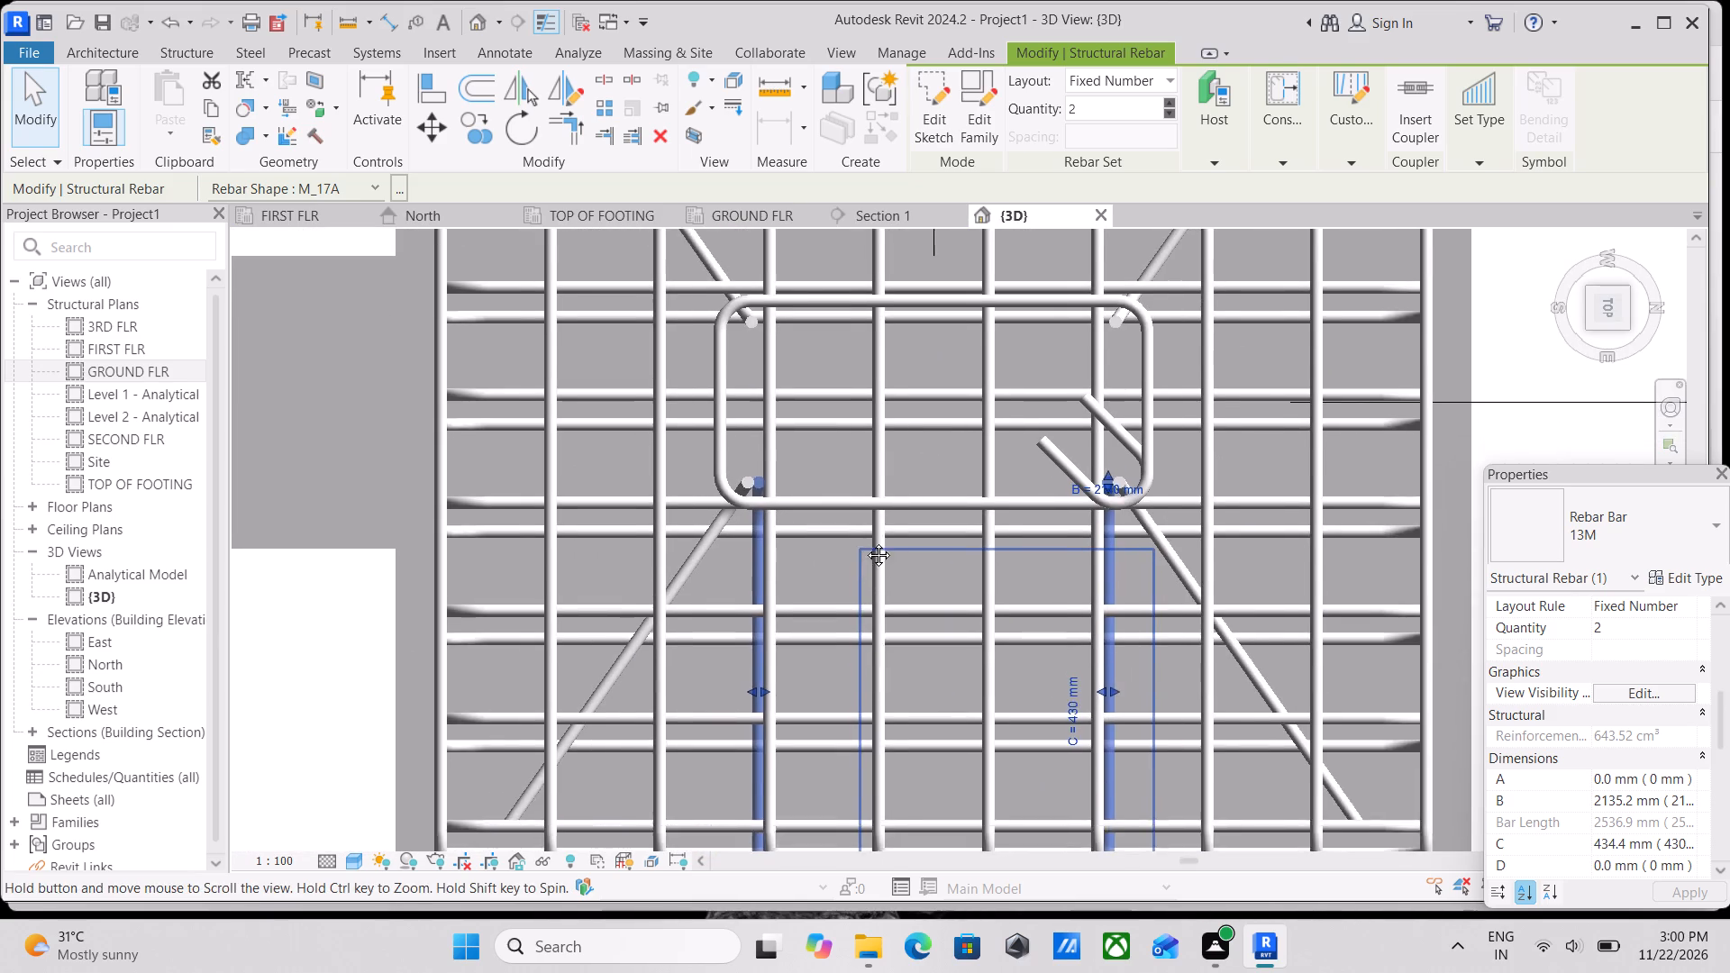
middle_drag(865, 541, 867, 536)
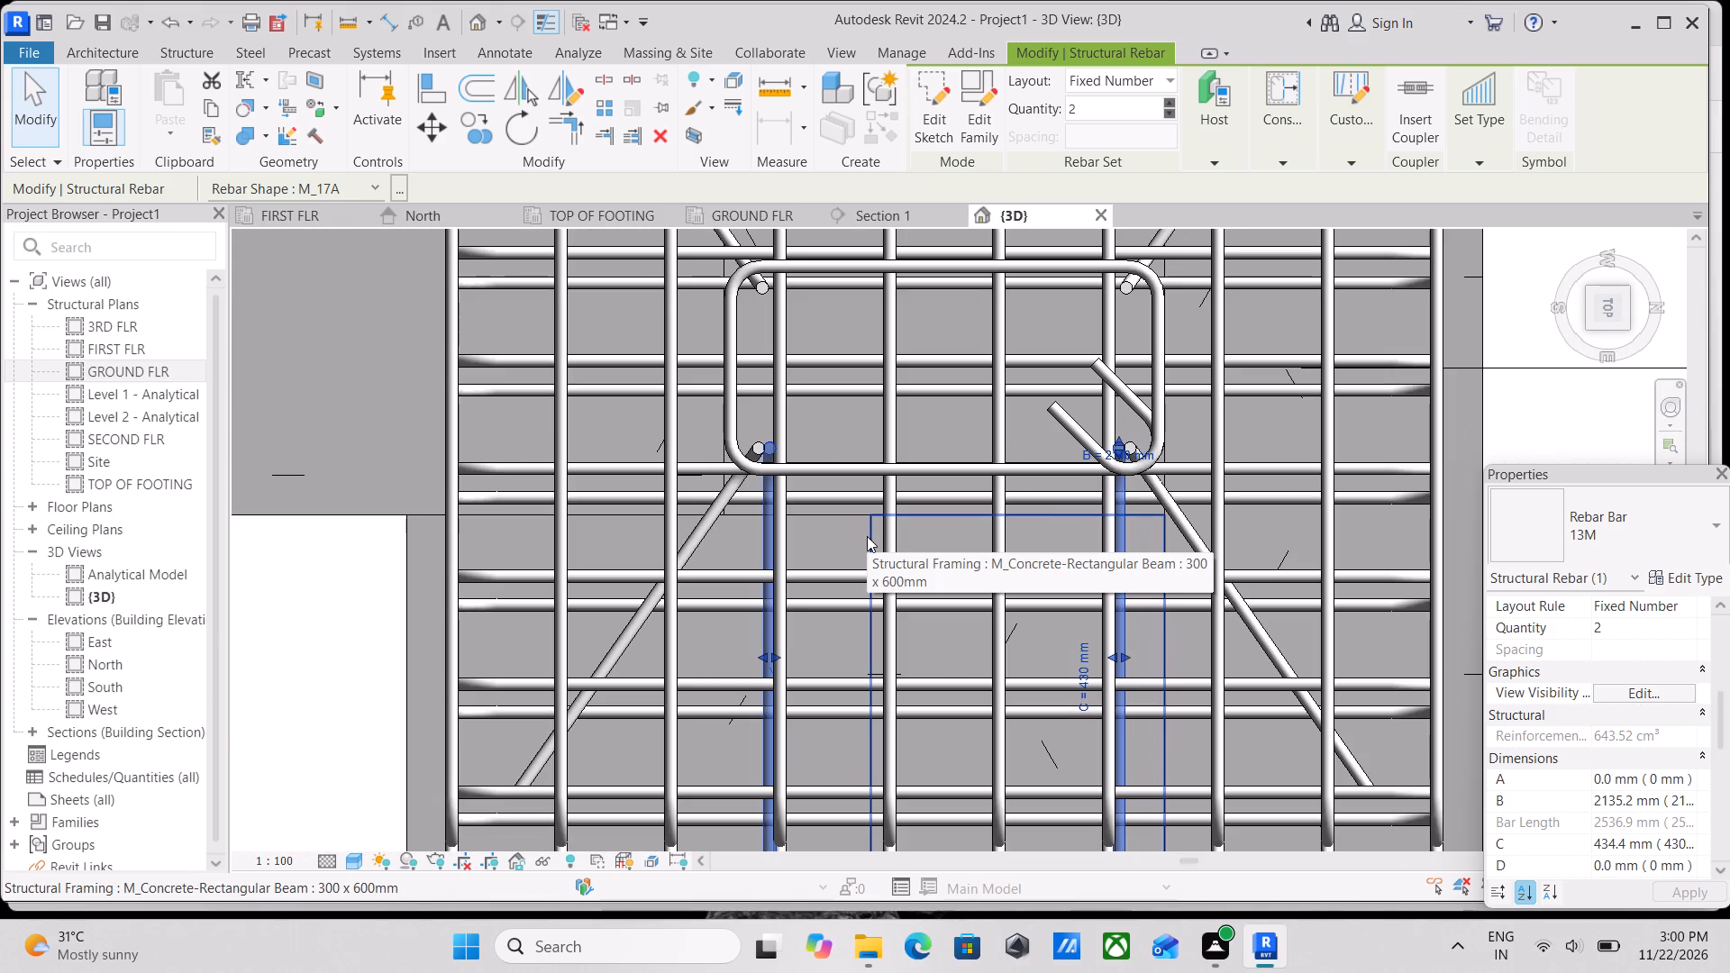
scroll(813, 655, up, 3)
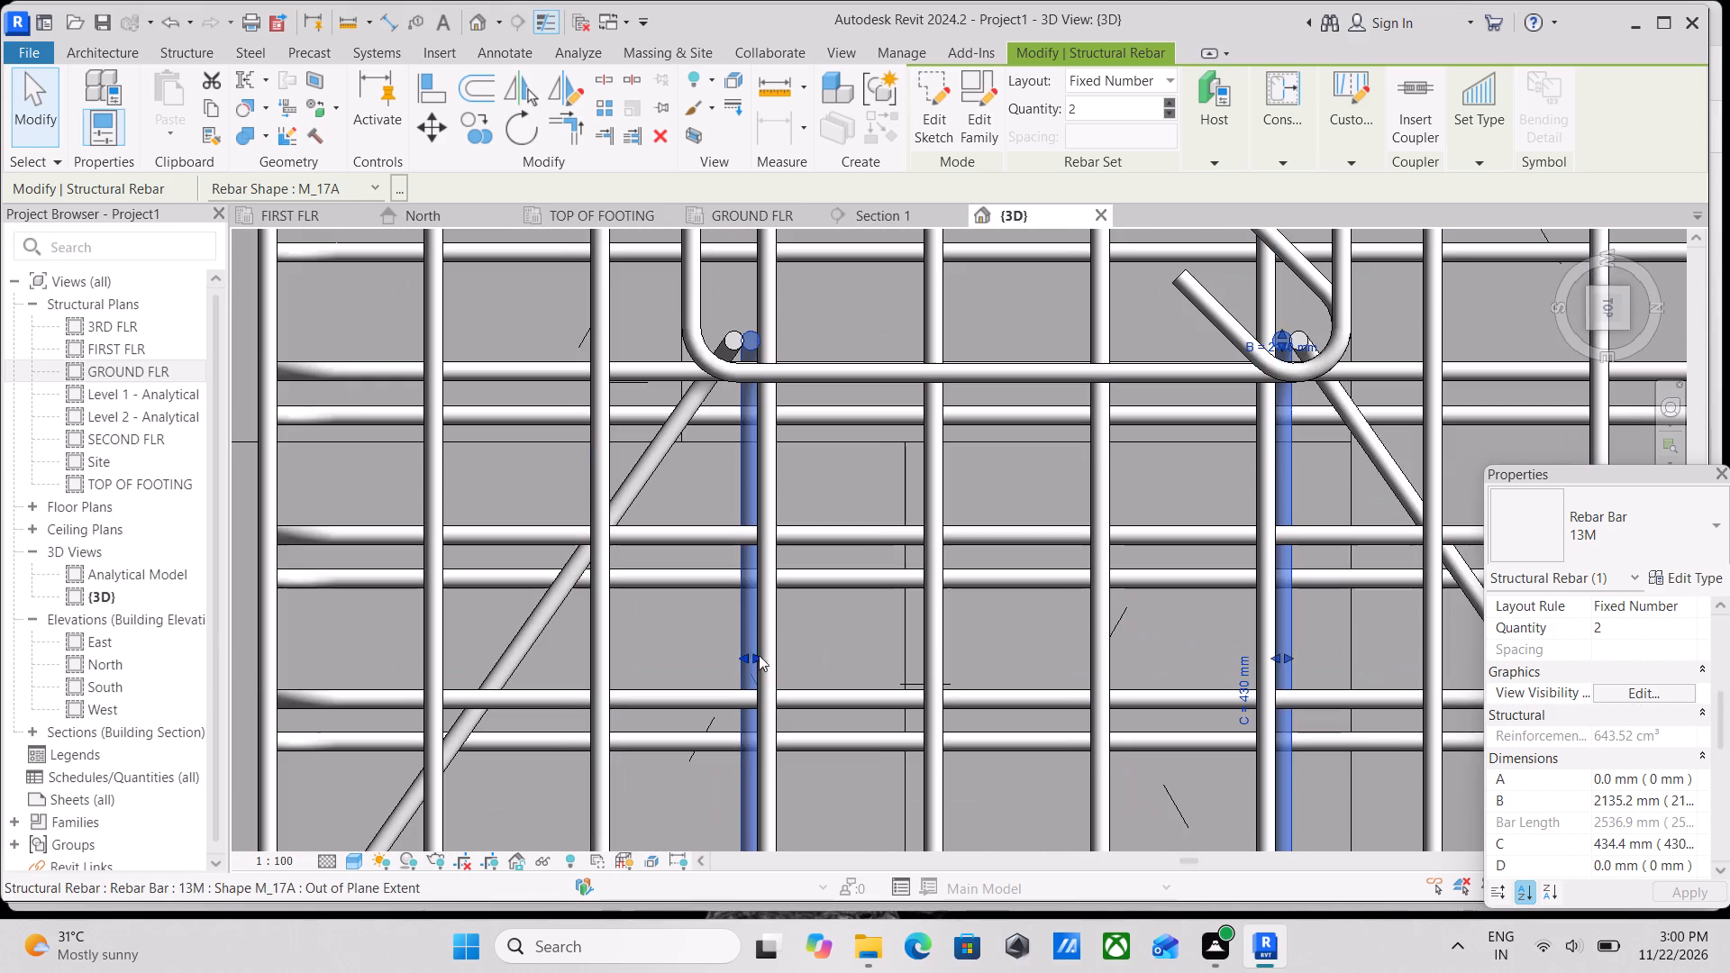
drag(758, 654, 822, 650)
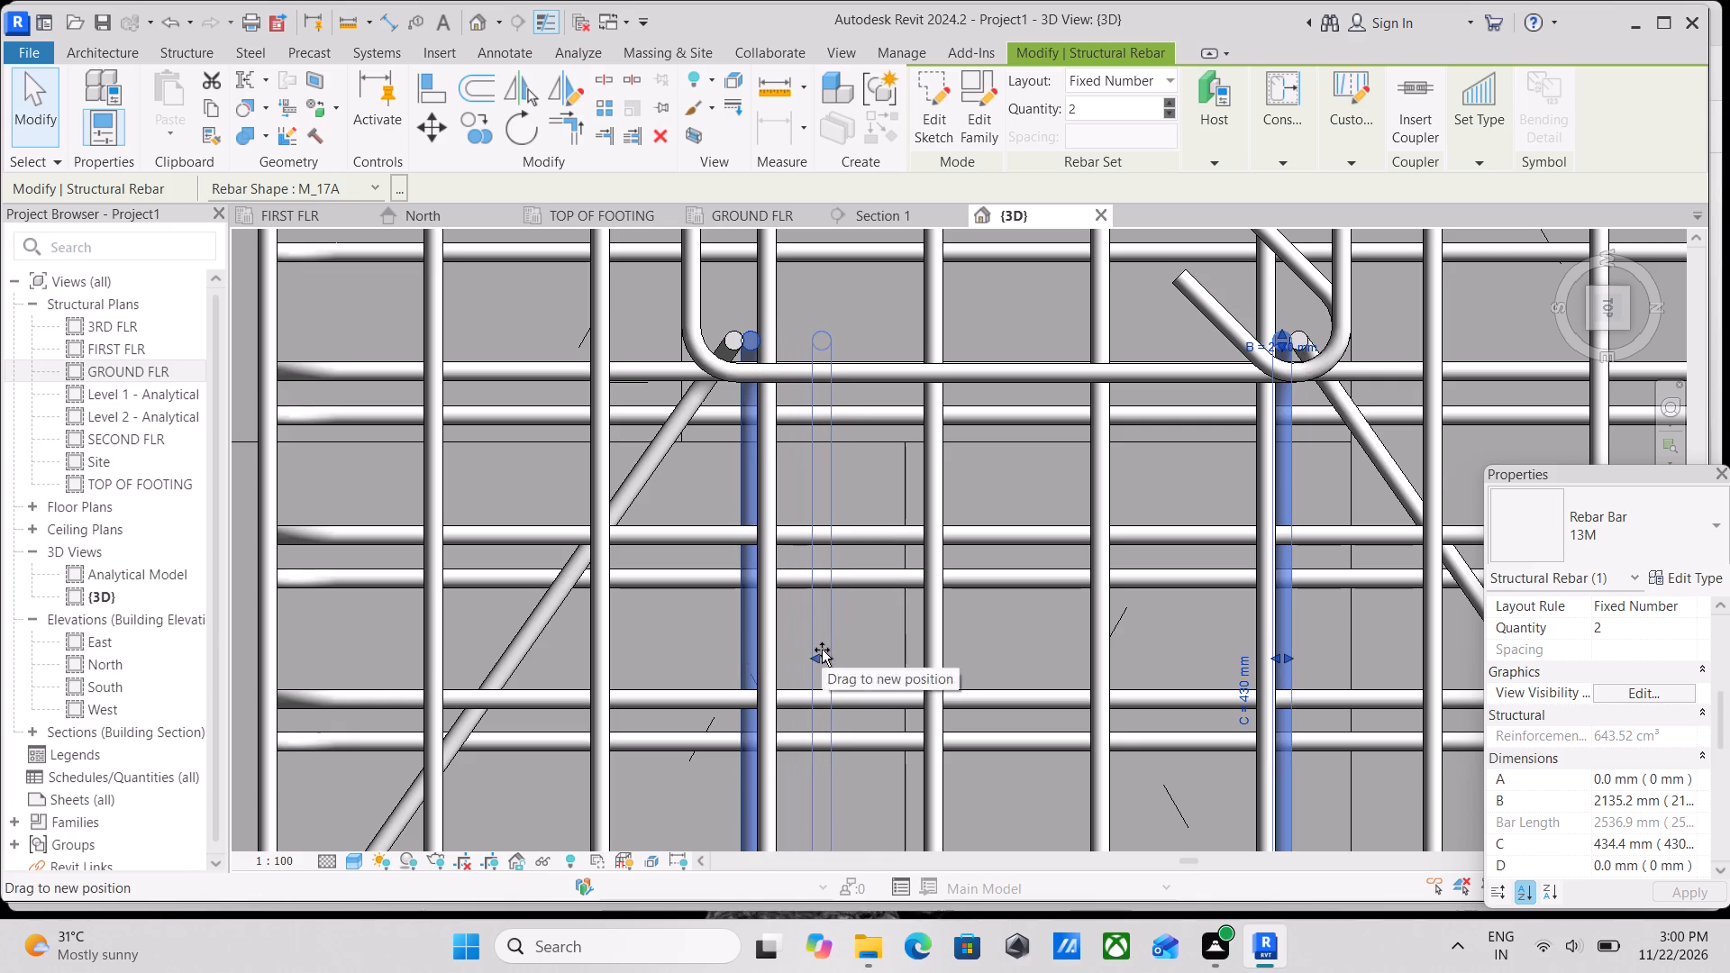
drag(822, 650, 838, 649)
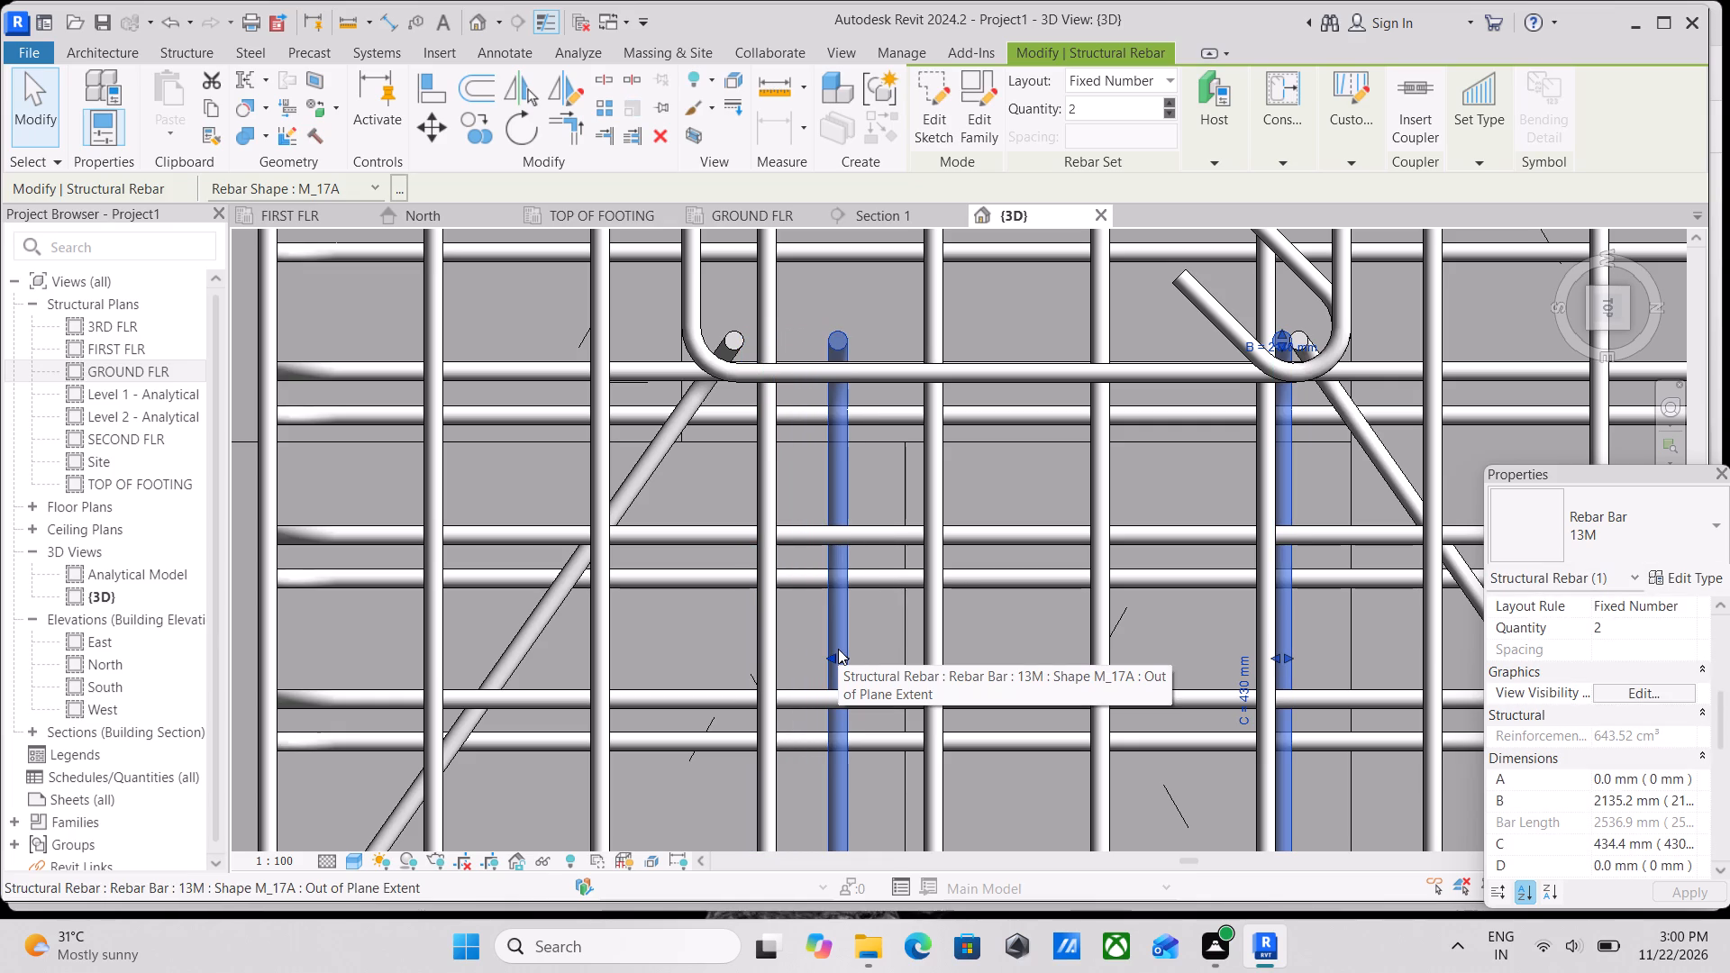
scroll(967, 667, down, 1)
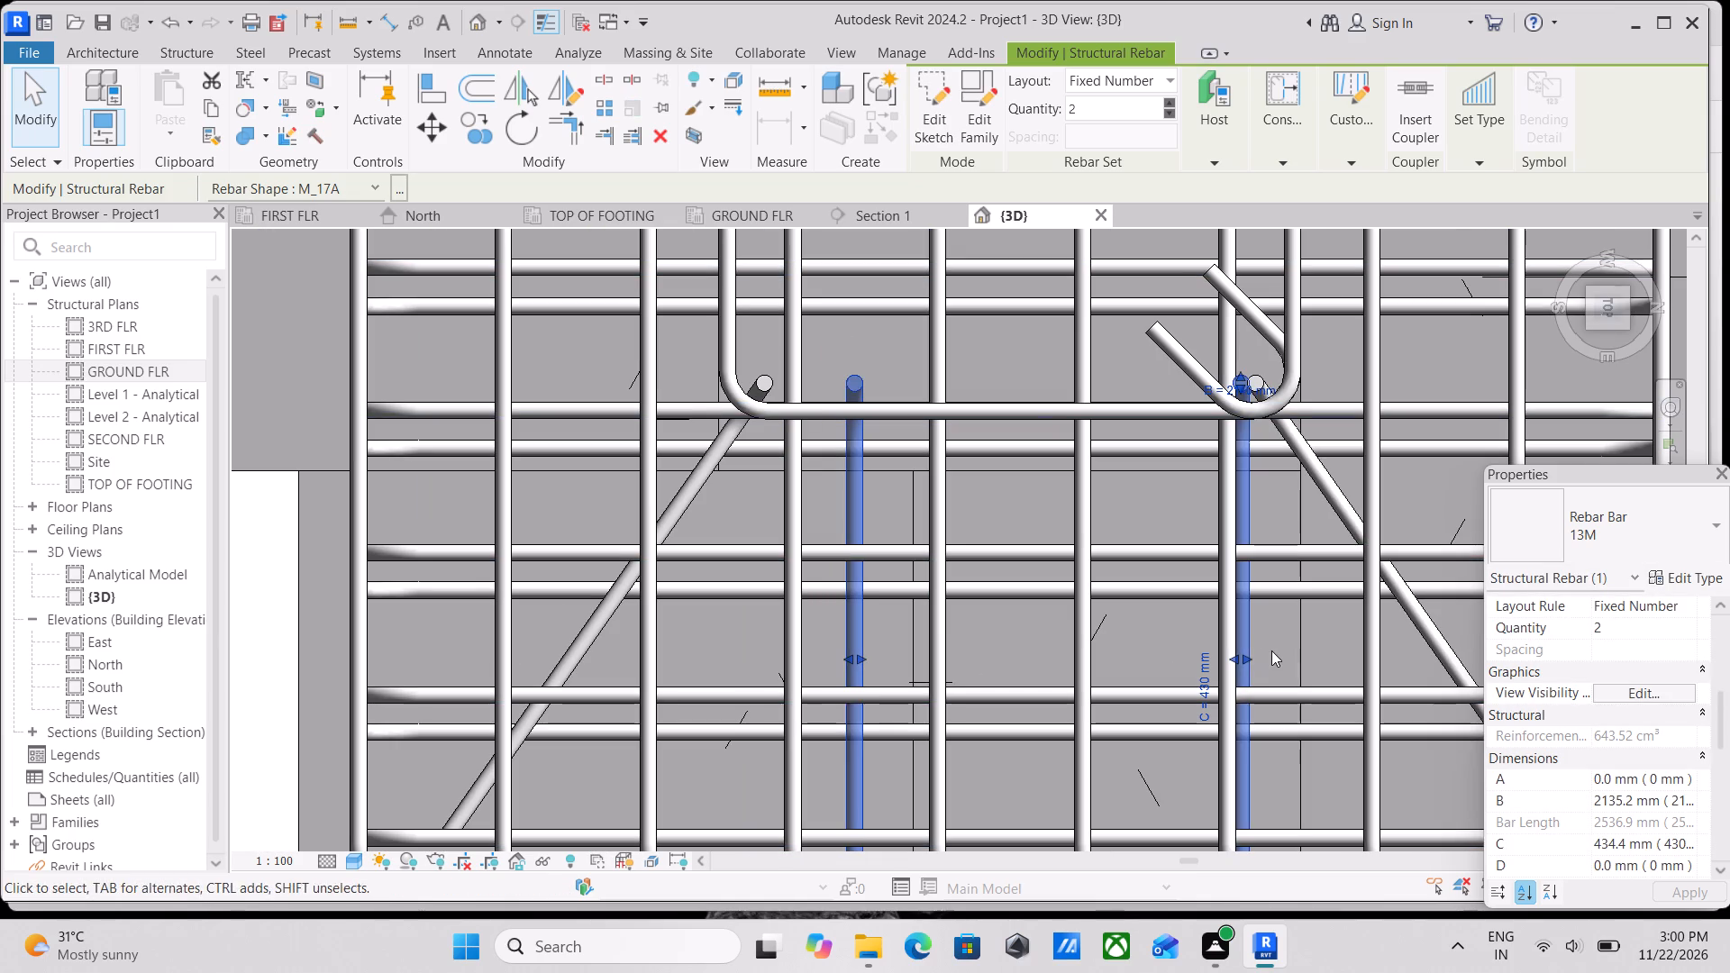
Pull both ends of the two-bar 13M set inward along the tie's long side, clear of the hooks and roughly evenly spaced between corner bars.
drag(1233, 657, 1173, 657)
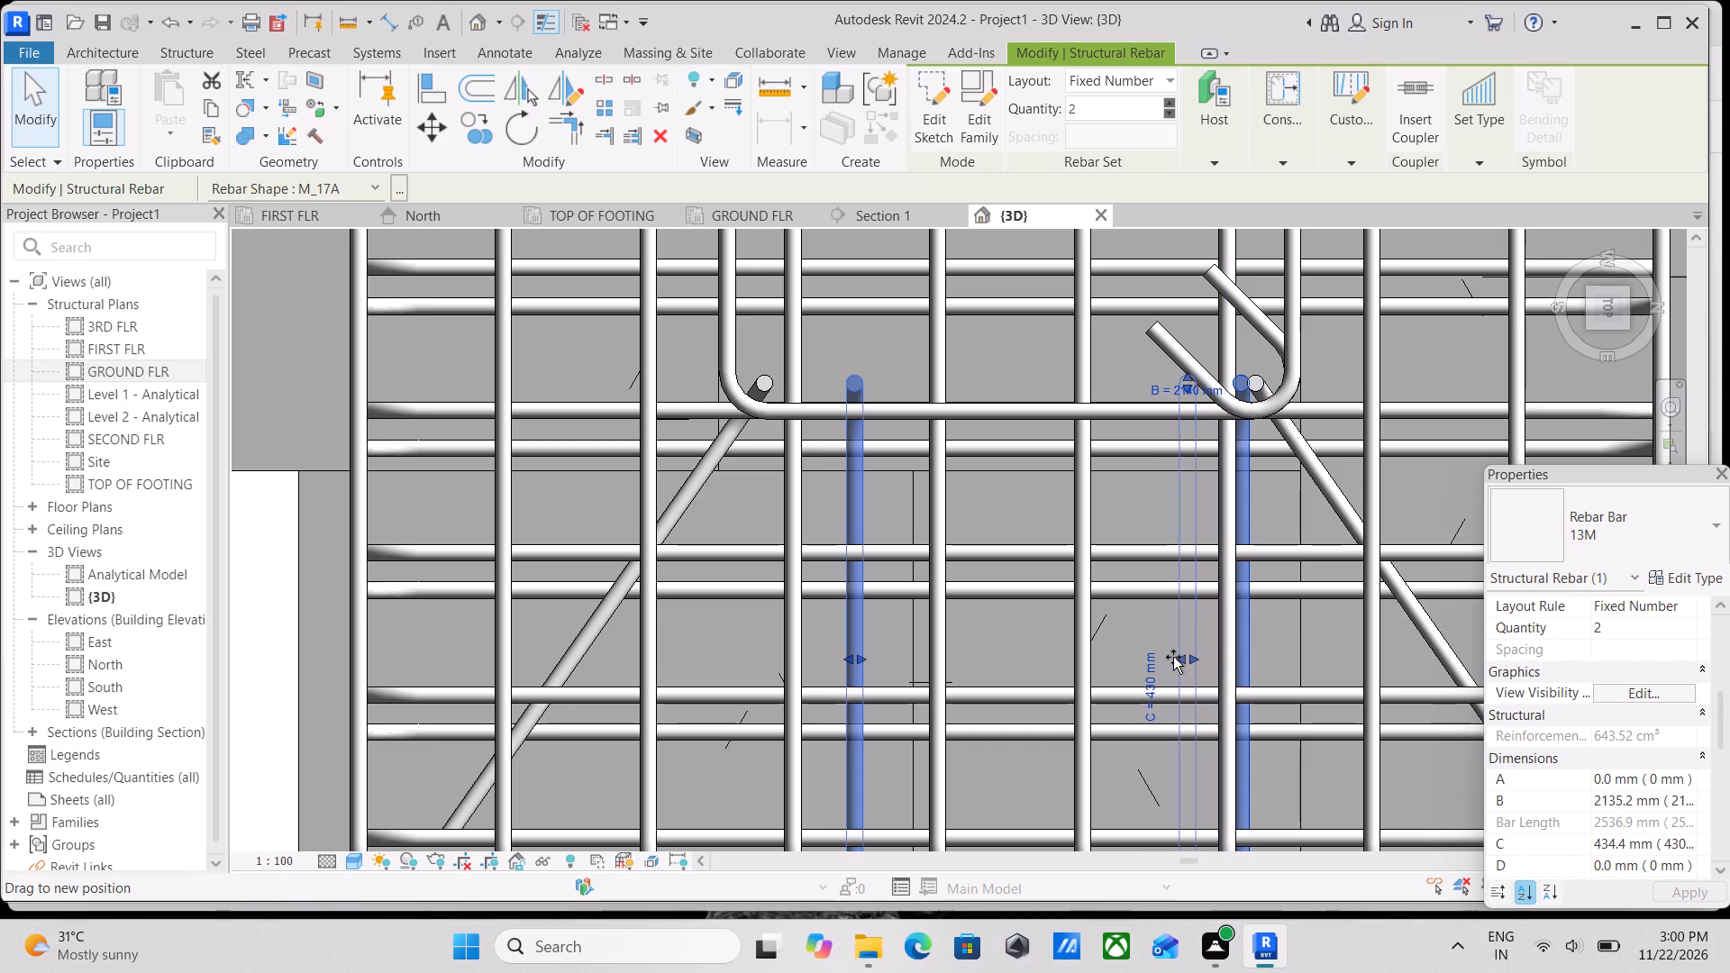
drag(1173, 657, 1122, 656)
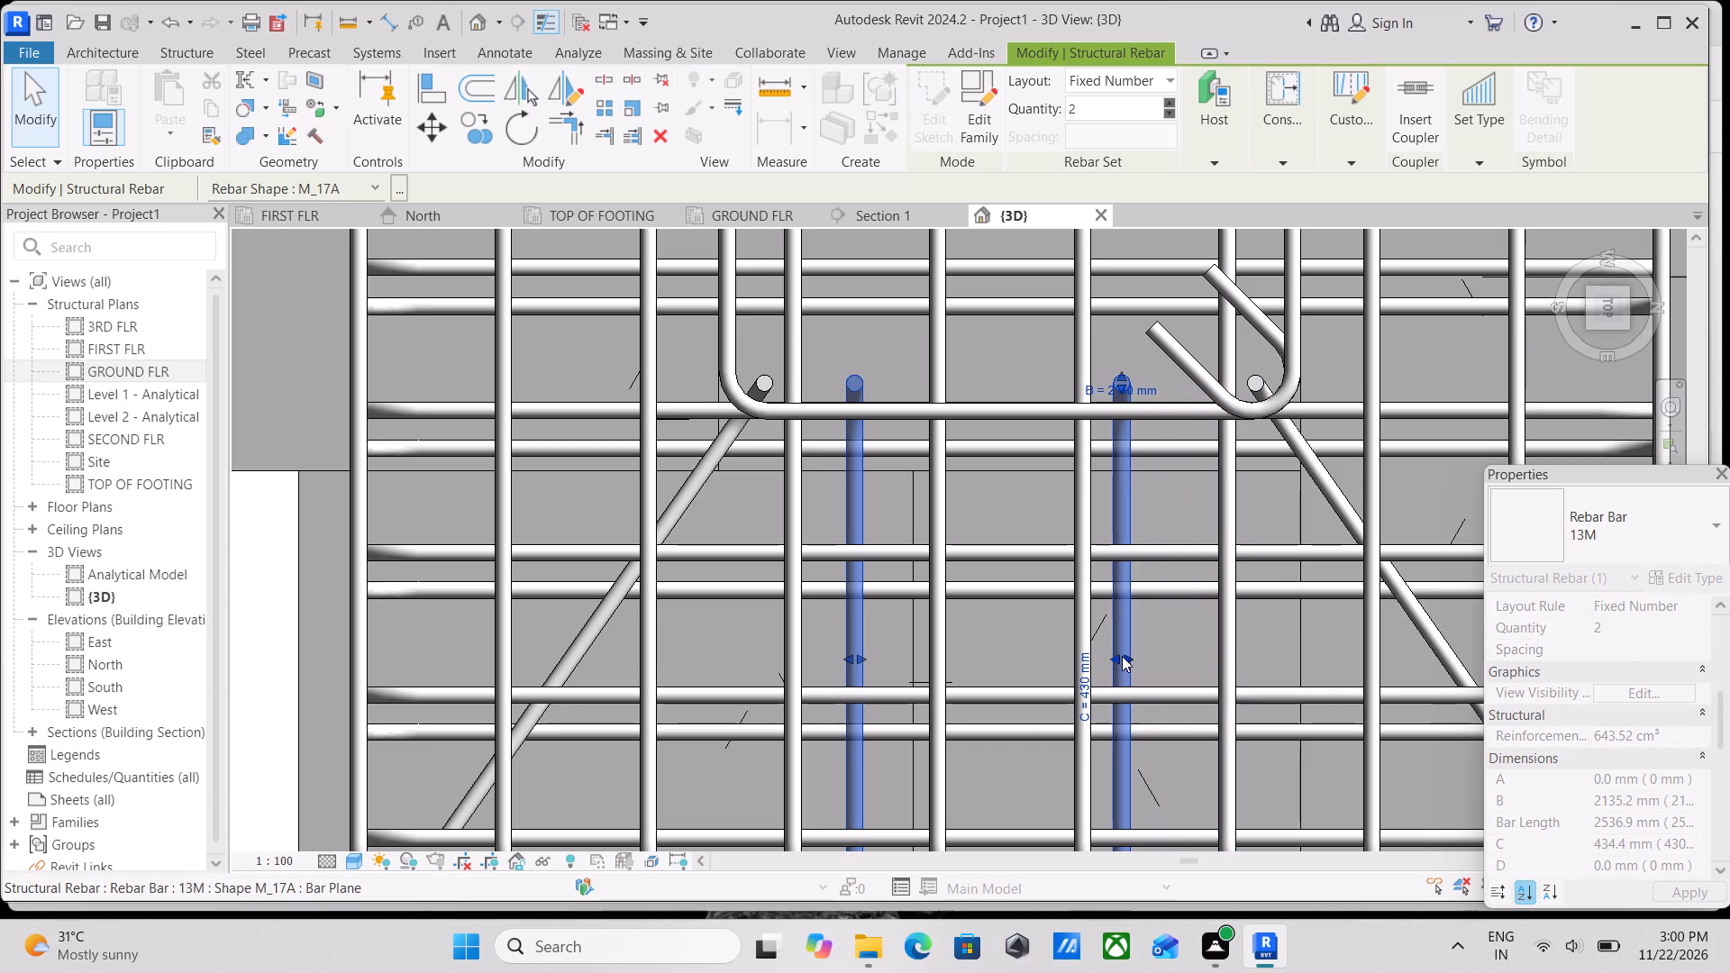
scroll(1007, 636, down, 1)
drag(887, 651, 907, 650)
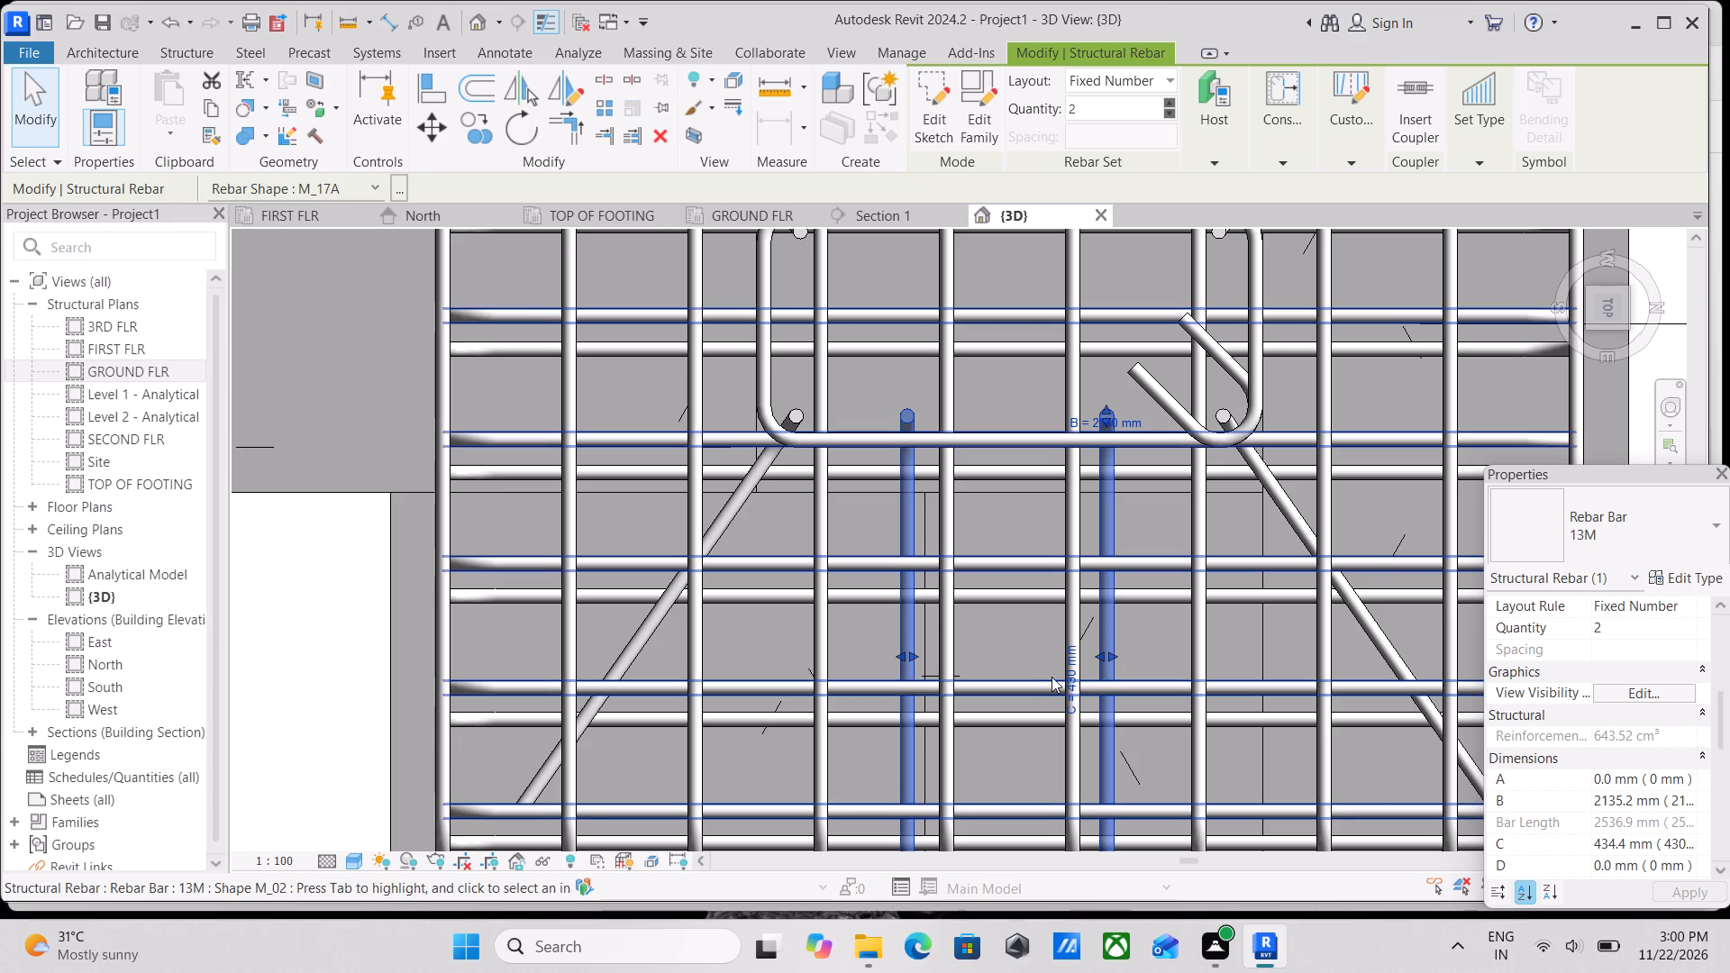
scroll(1061, 695, up, 2)
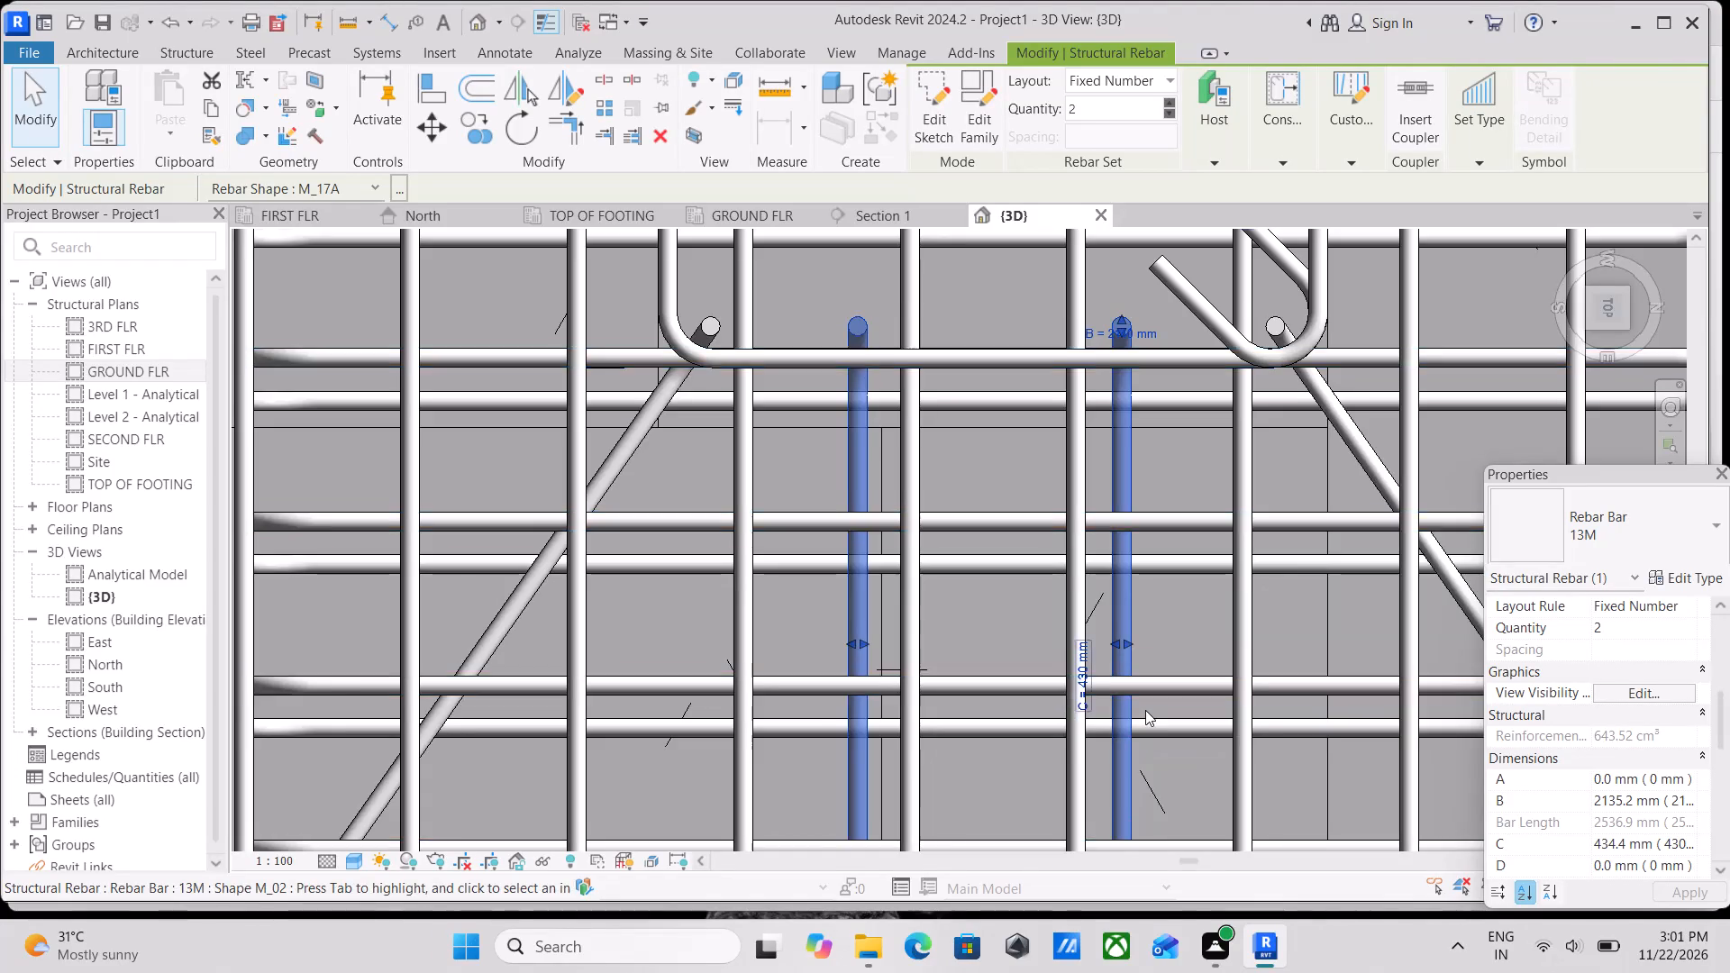
scroll(1145, 710, up, 2)
scroll(1115, 666, down, 3)
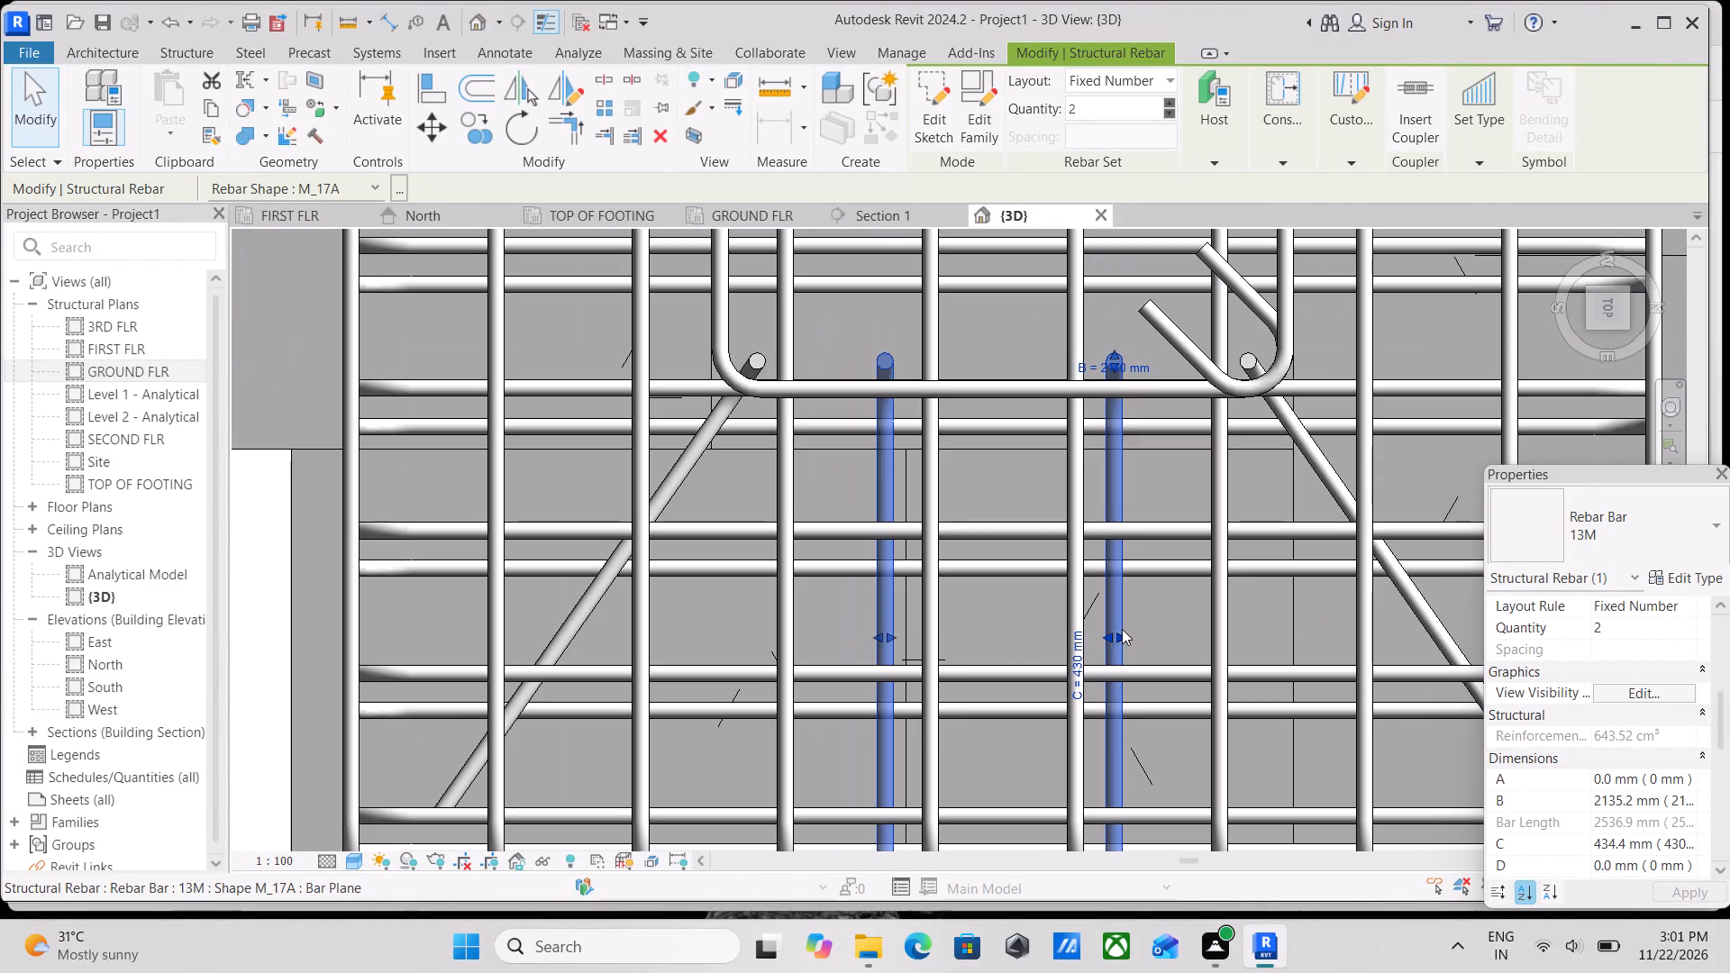
scroll(1080, 629, down, 1)
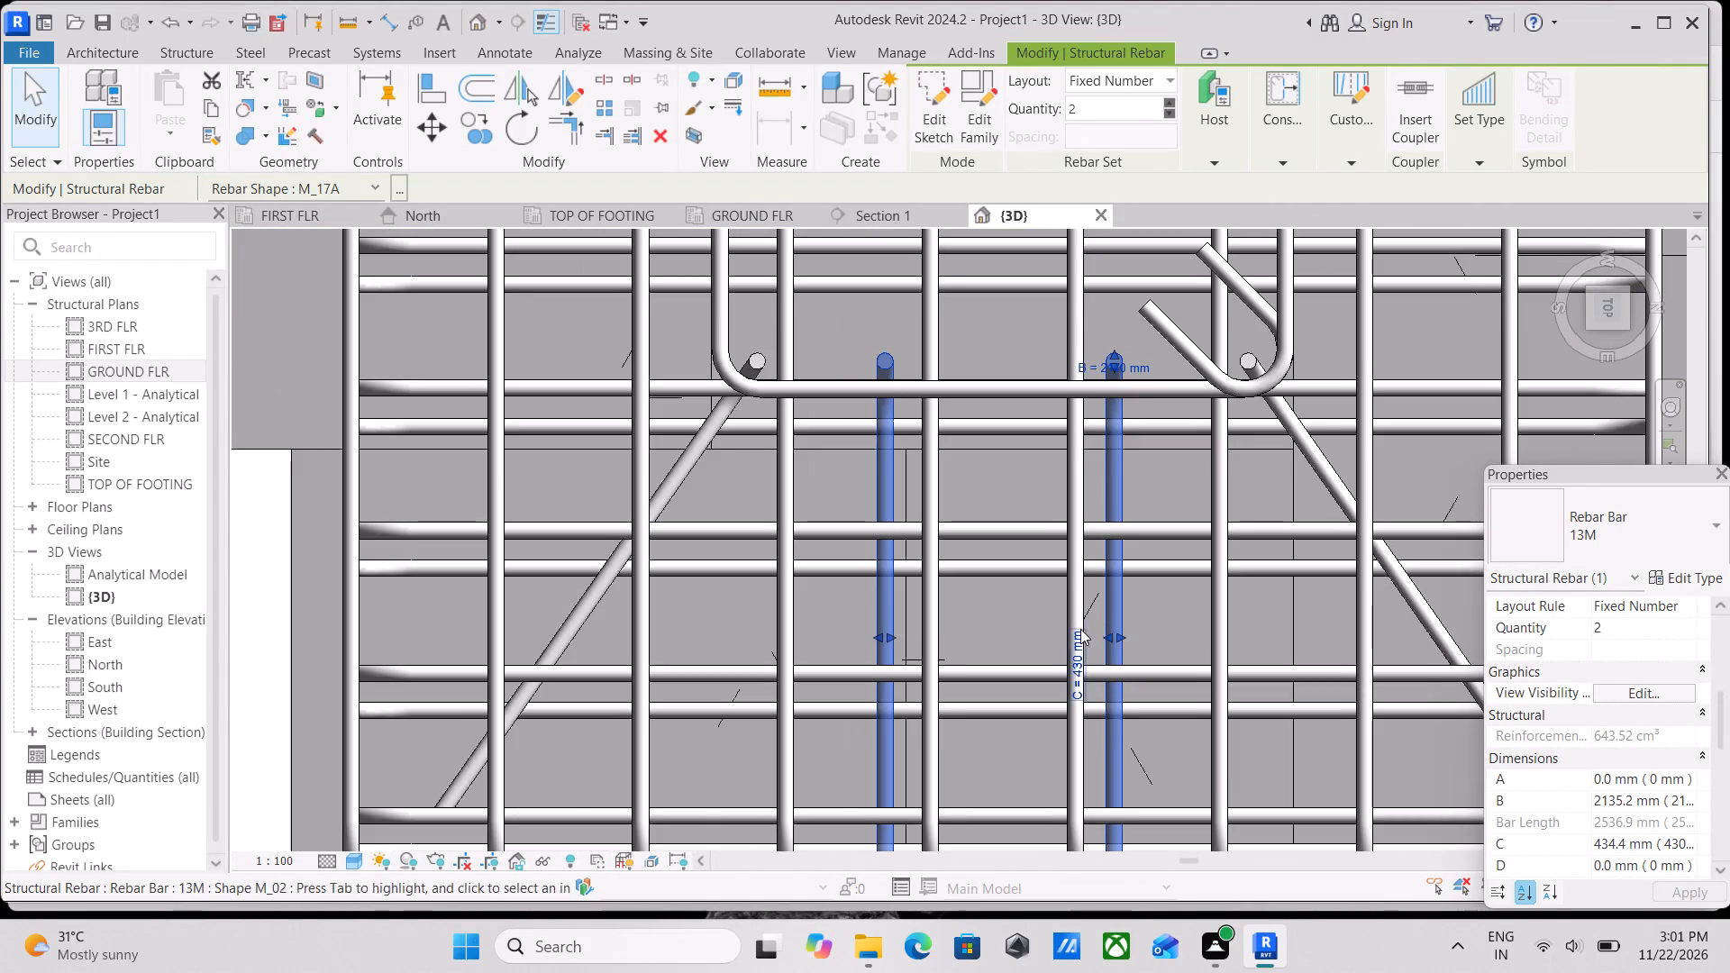
scroll(1080, 629, down, 1)
middle_drag(1080, 629, 1103, 721)
scroll(1084, 644, down, 1)
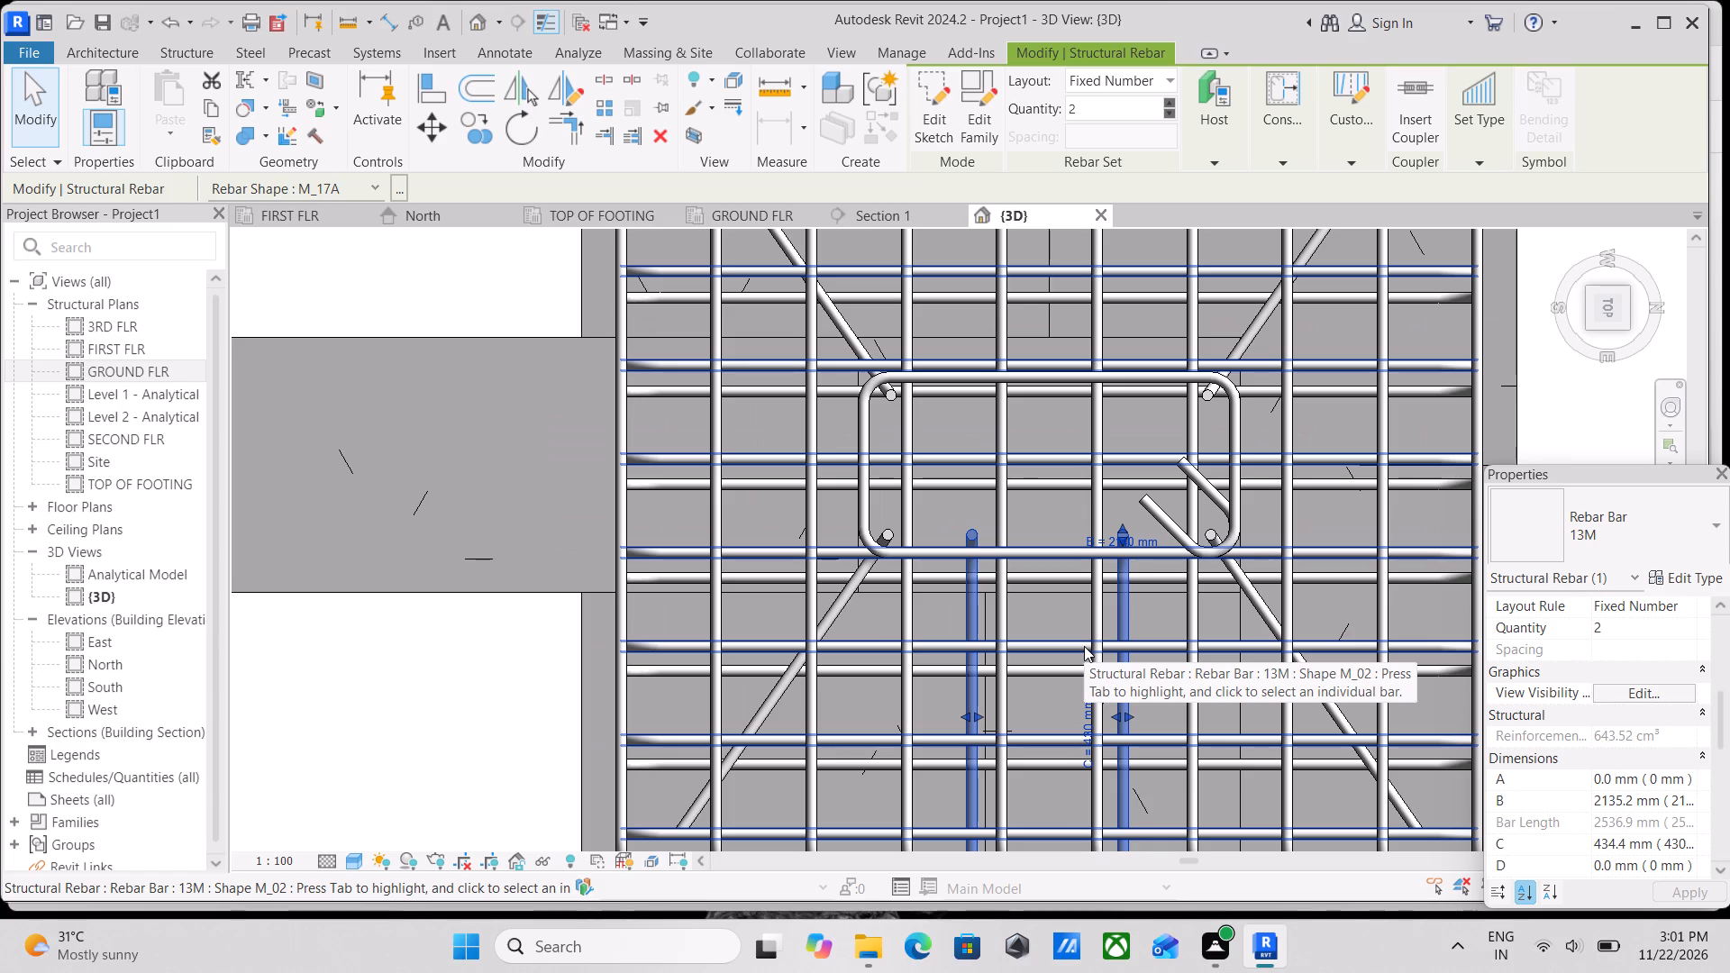
key(Escape)
Mirror a copy of the two-bar 13M set to the tie's opposite long side, about an axis from the midpoint of the tie's short side.
scroll(1162, 602, up, 2)
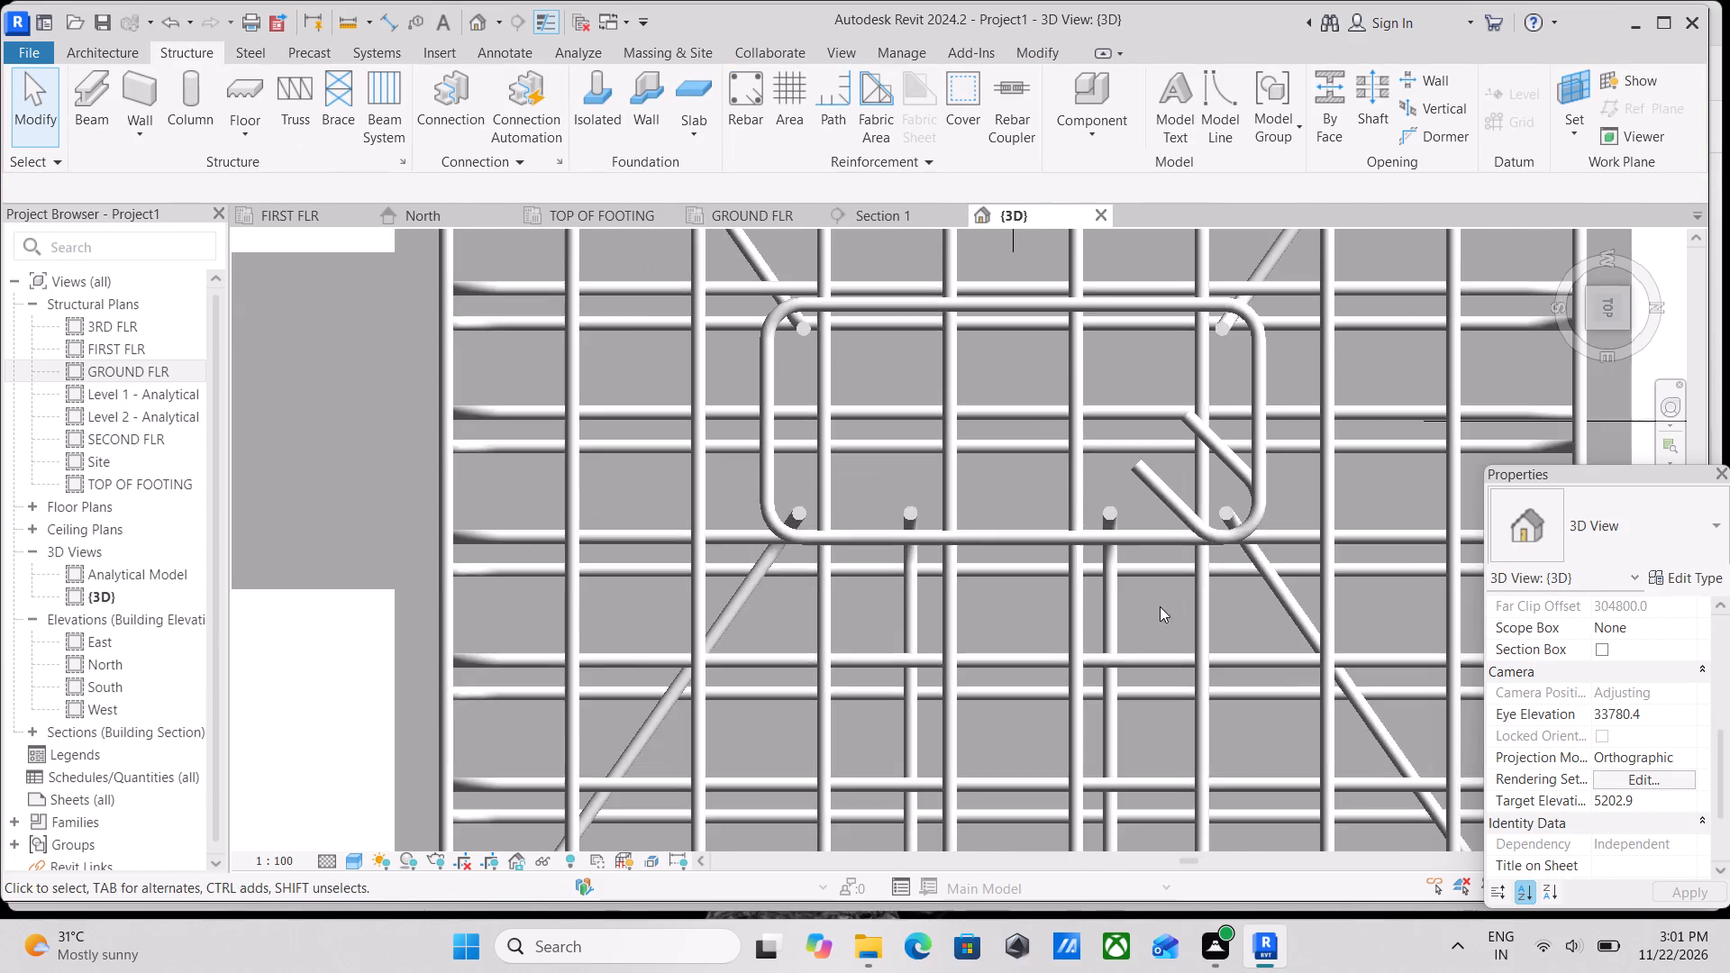
middle_drag(1156, 609, 1158, 656)
click(1111, 631)
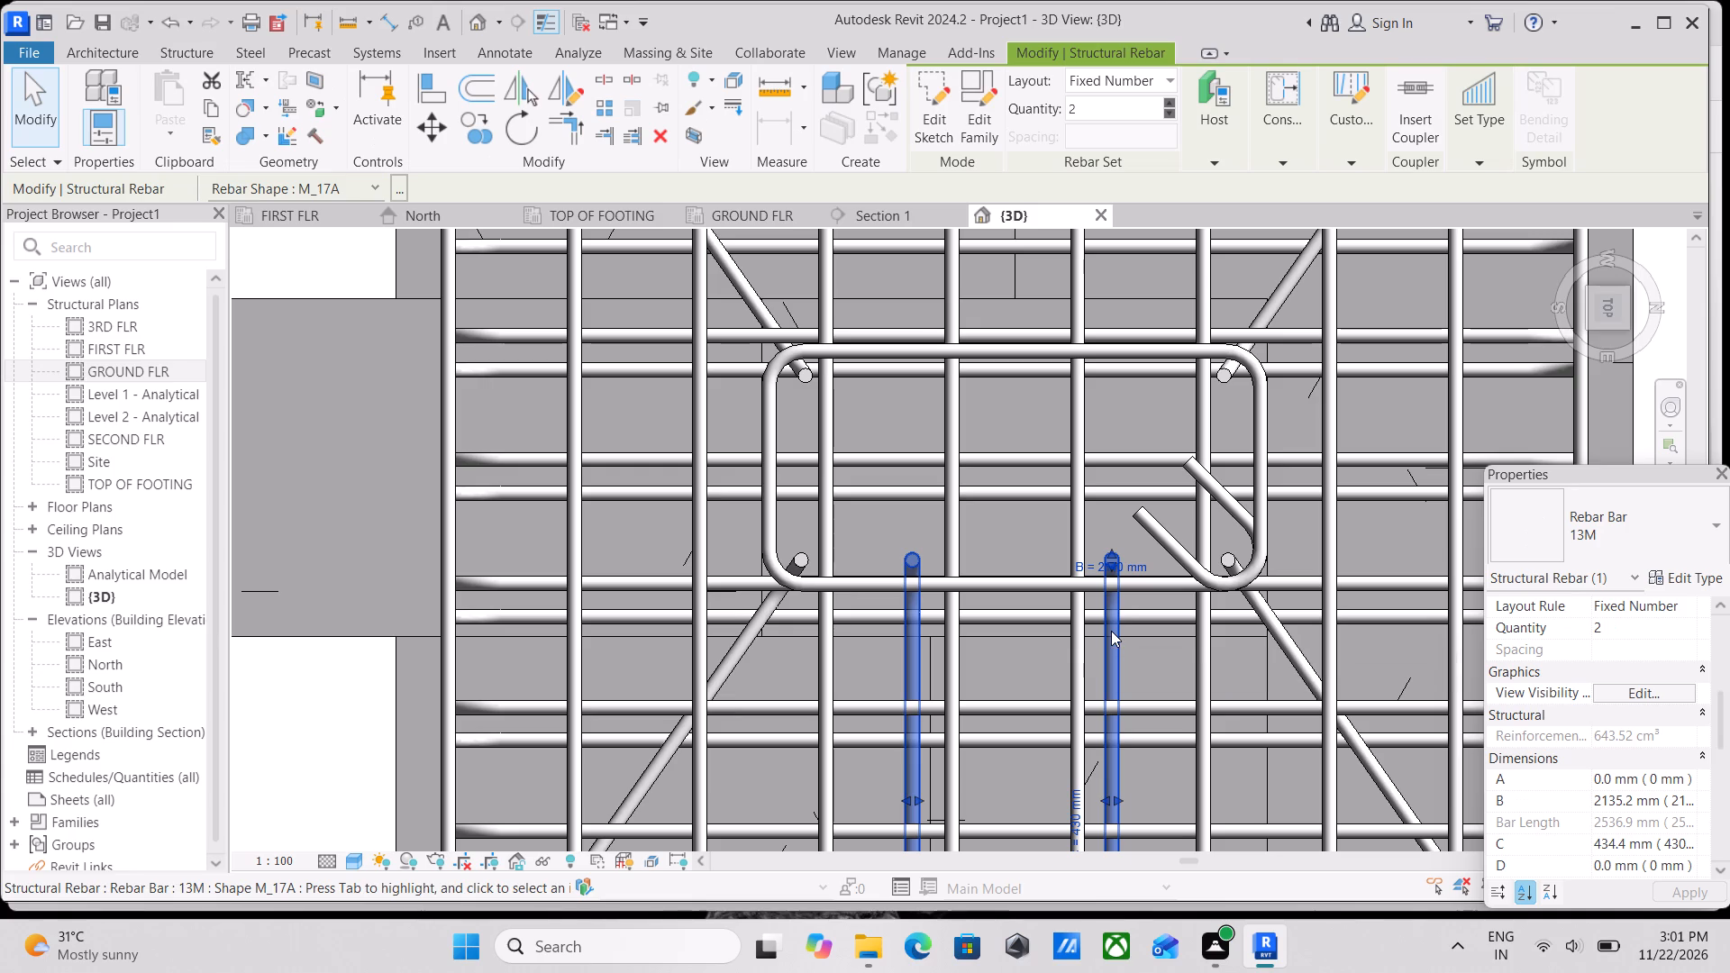
text(DM)
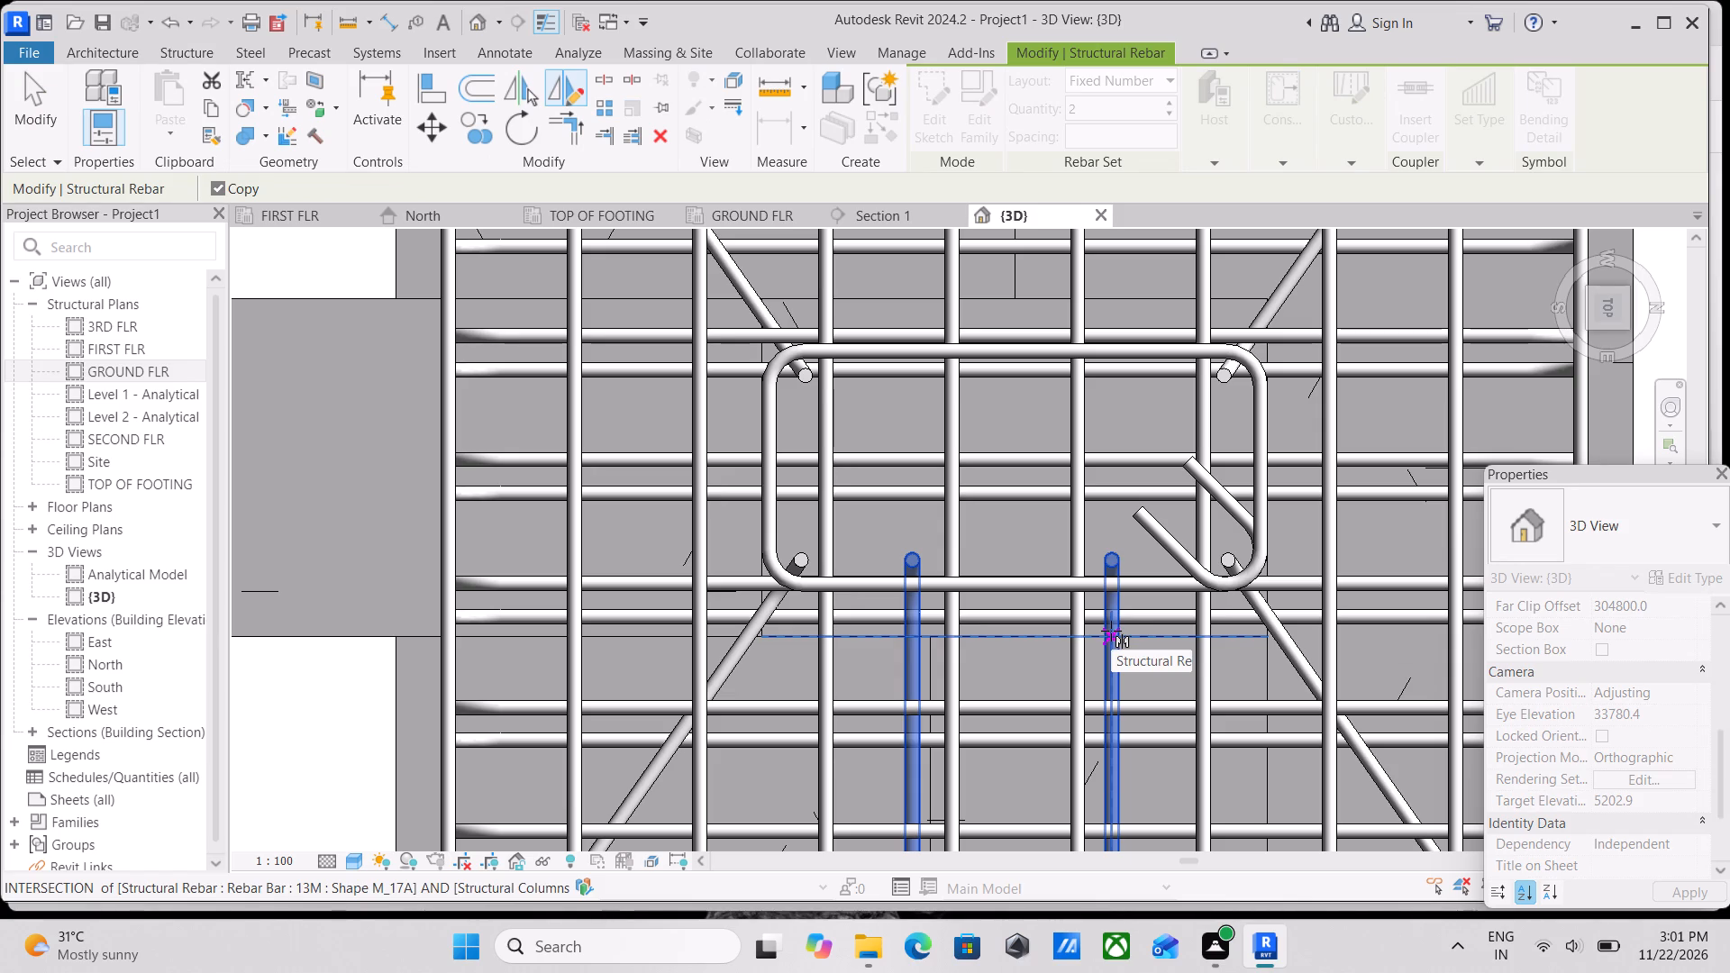
click(1251, 468)
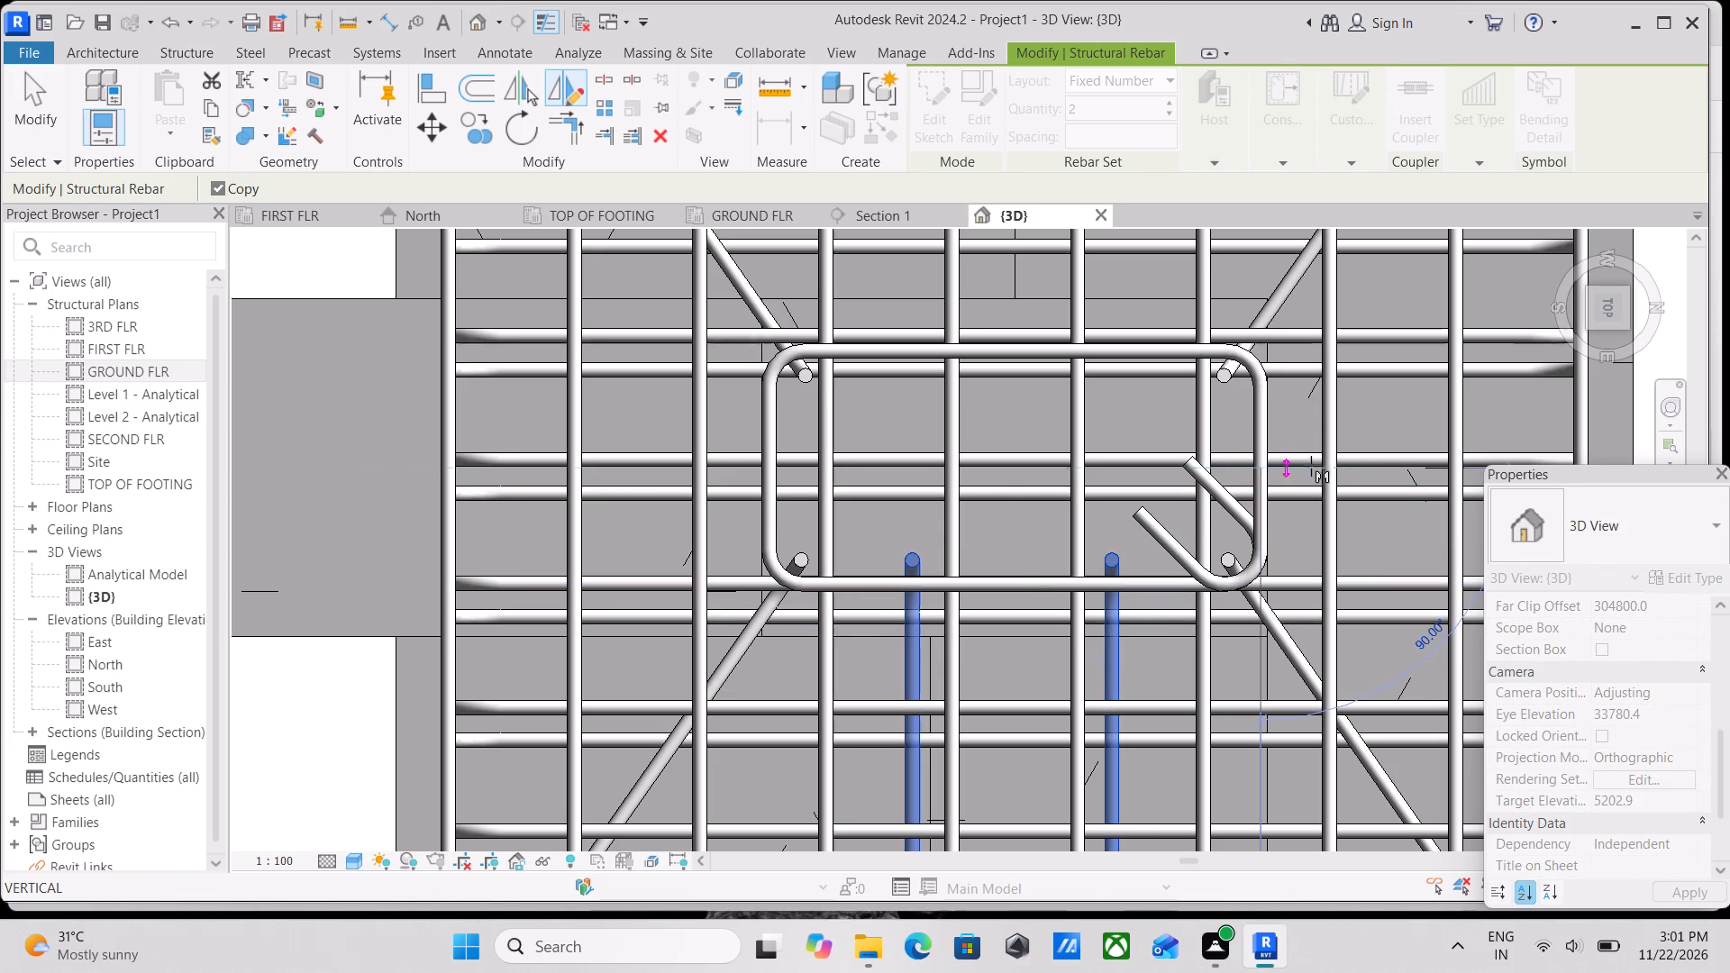
click(1376, 467)
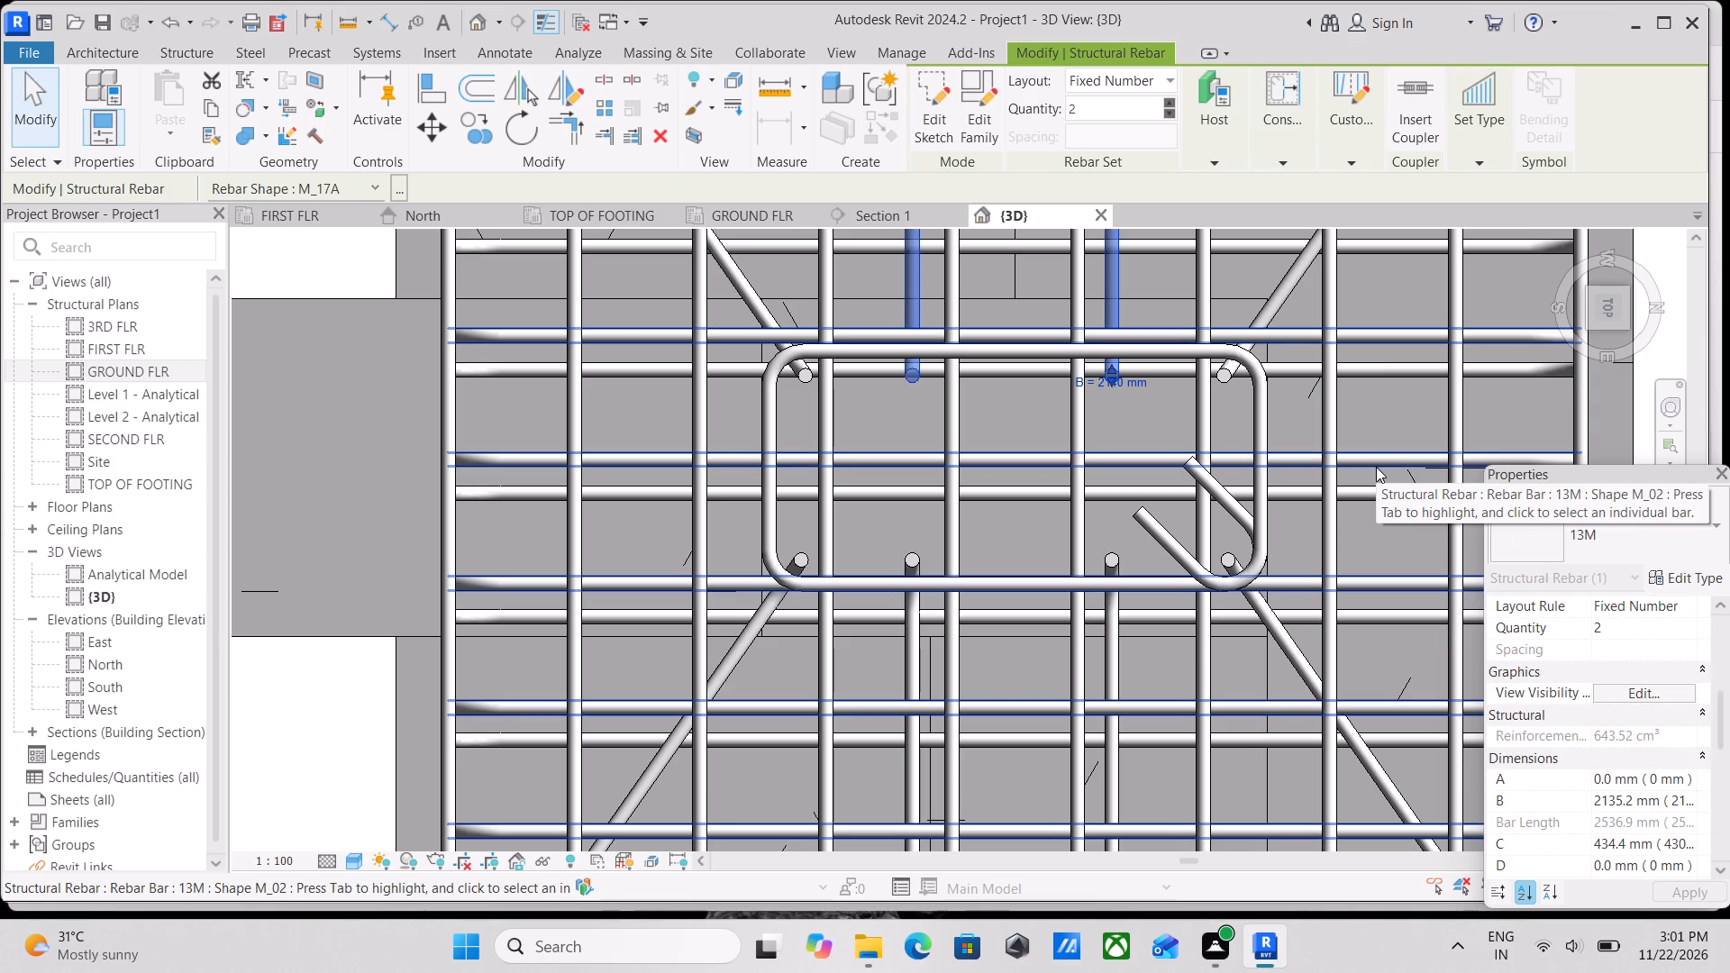
key(Escape)
Examine the vertical bars, tie and footing mesh at grids A and 1 from above and in a corner 3D view.
scroll(1134, 443, up, 1)
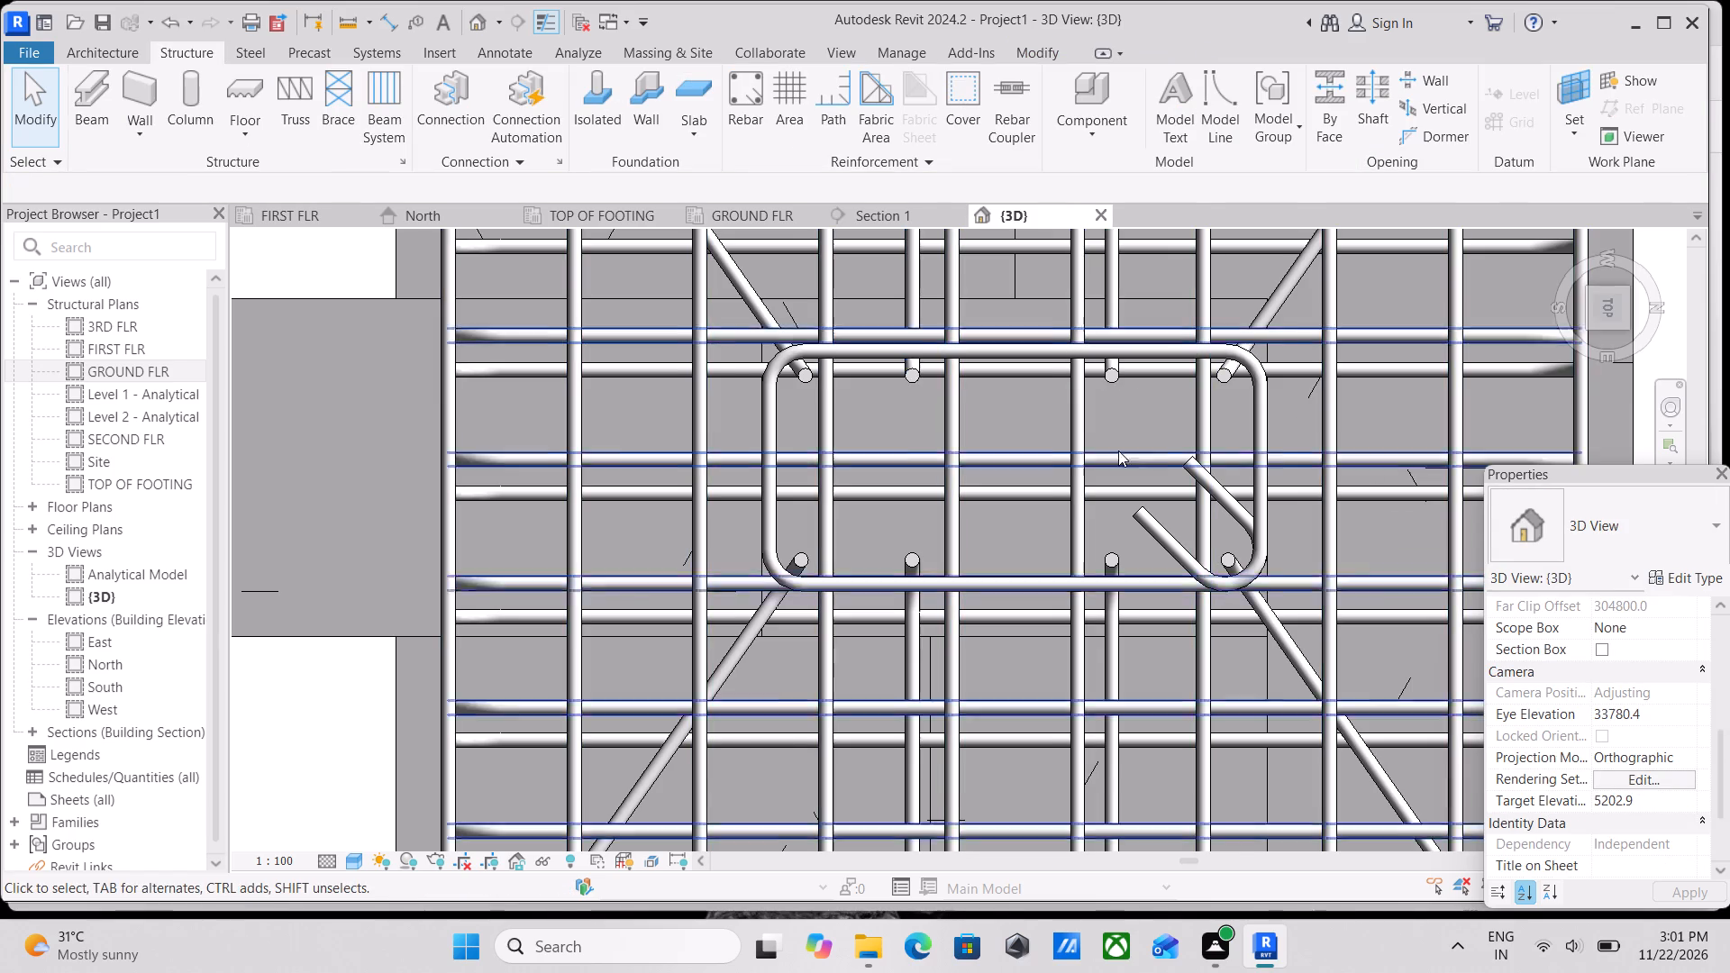
scroll(1118, 450, up, 1)
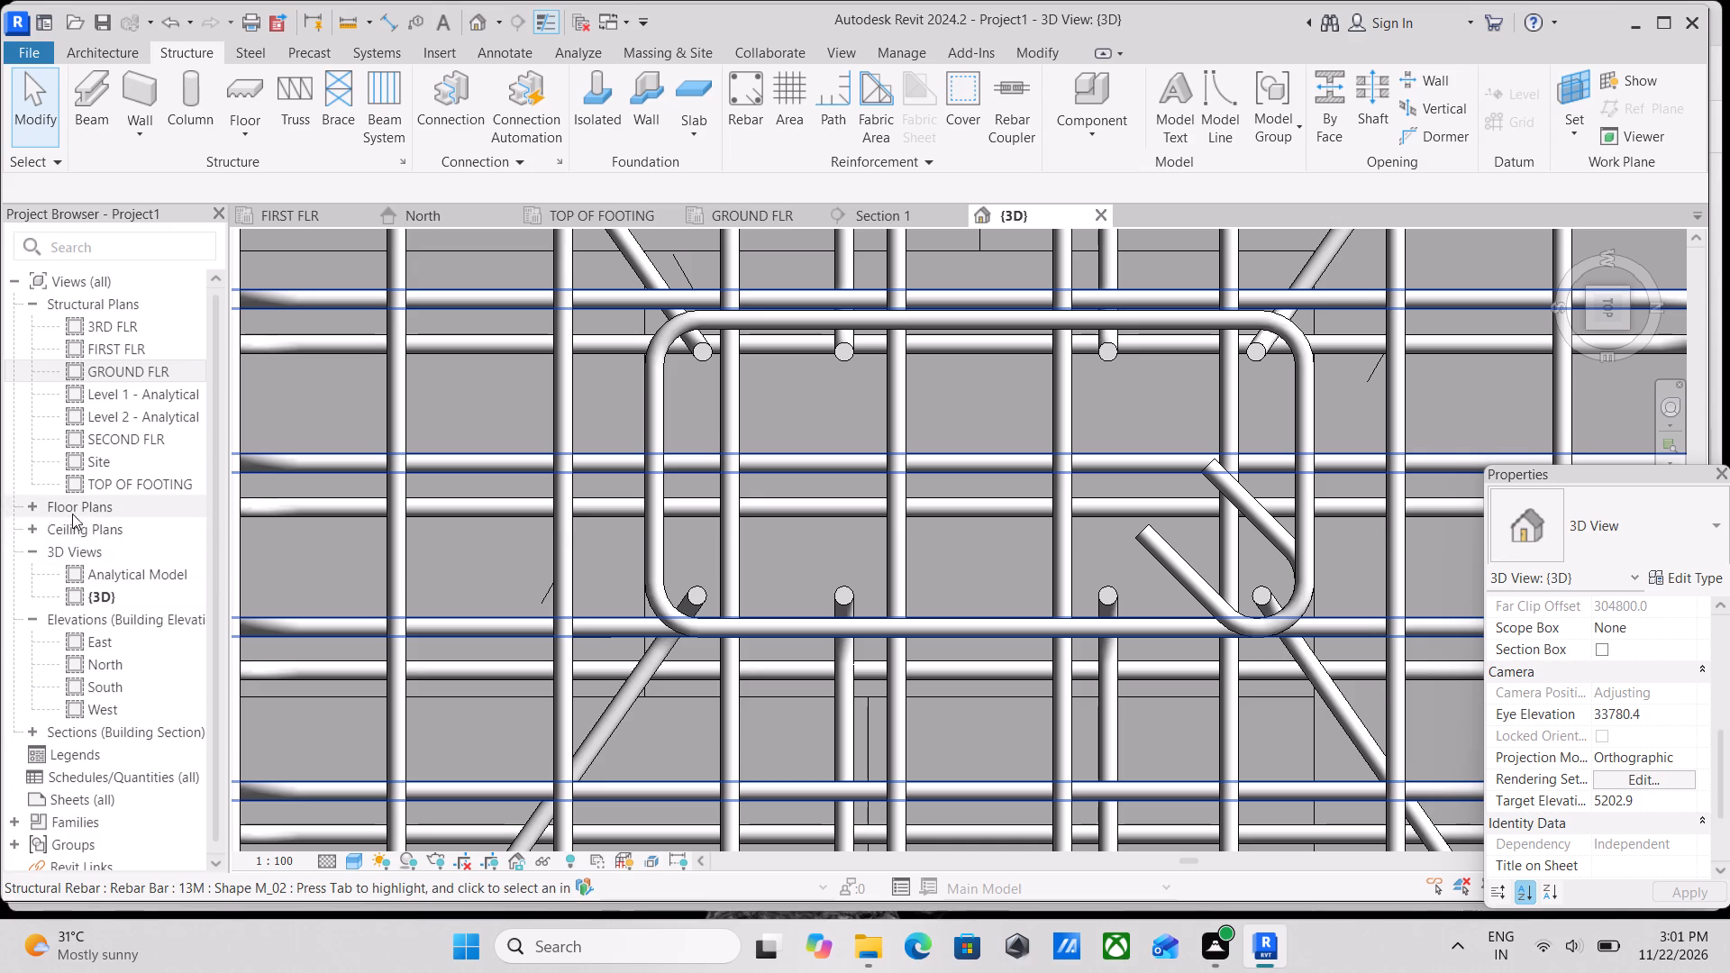
scroll(0, 656, down, 3)
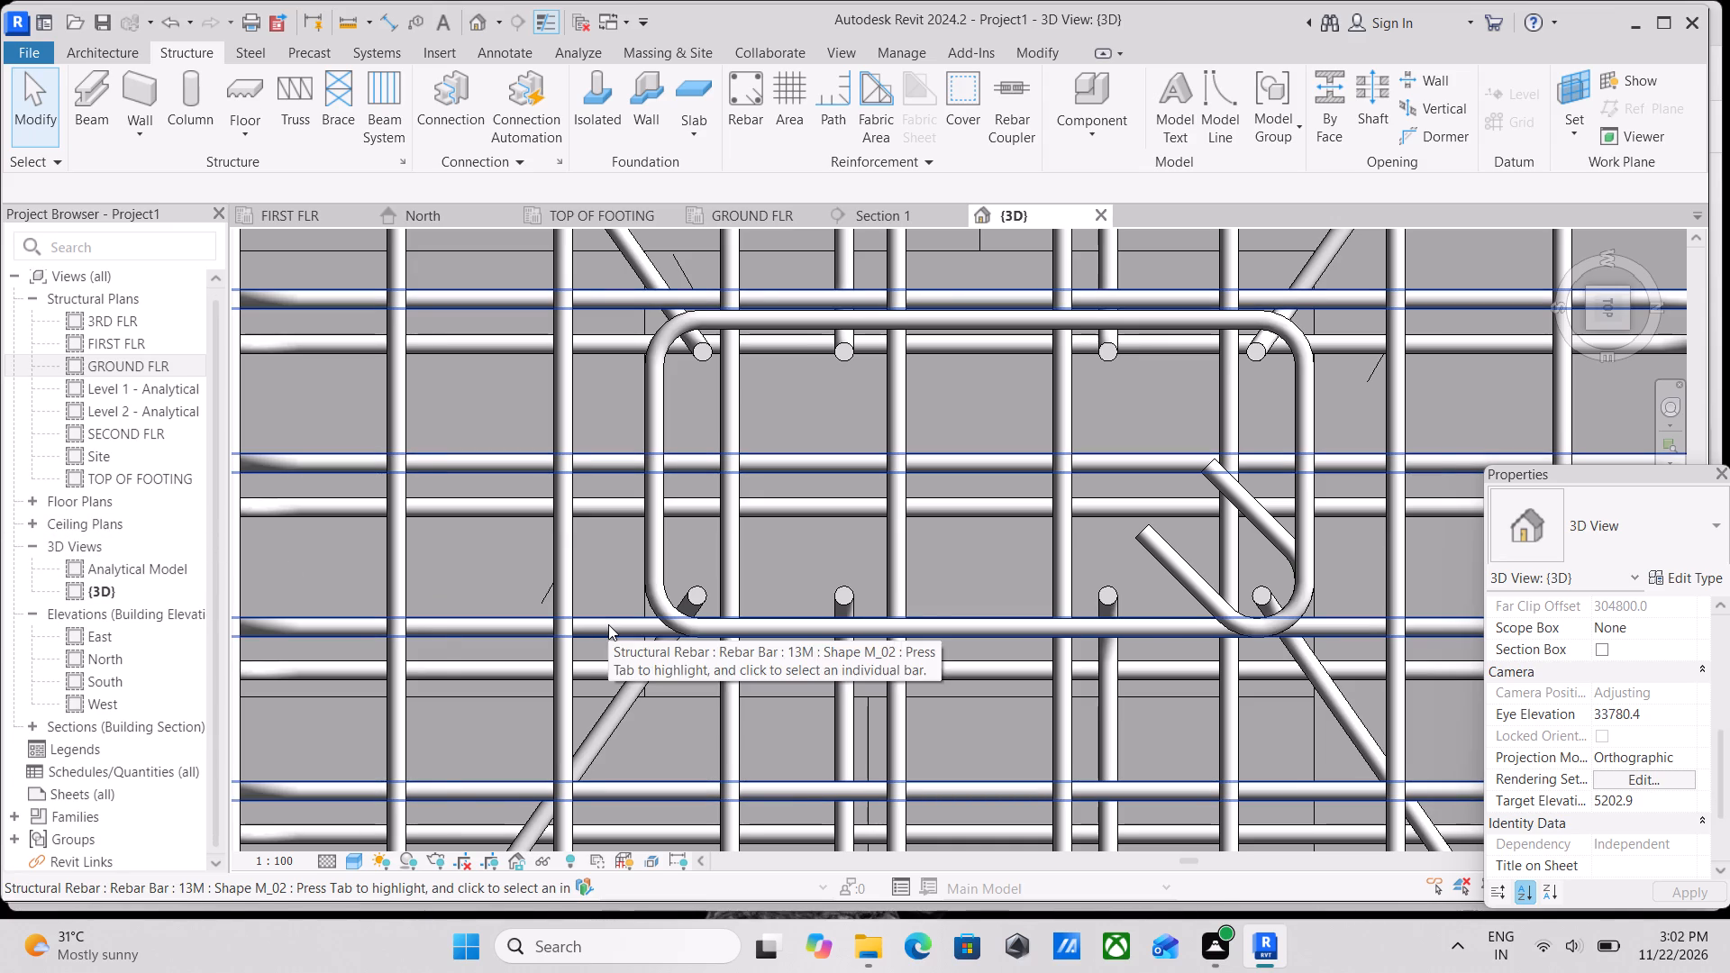
scroll(617, 624, down, 8)
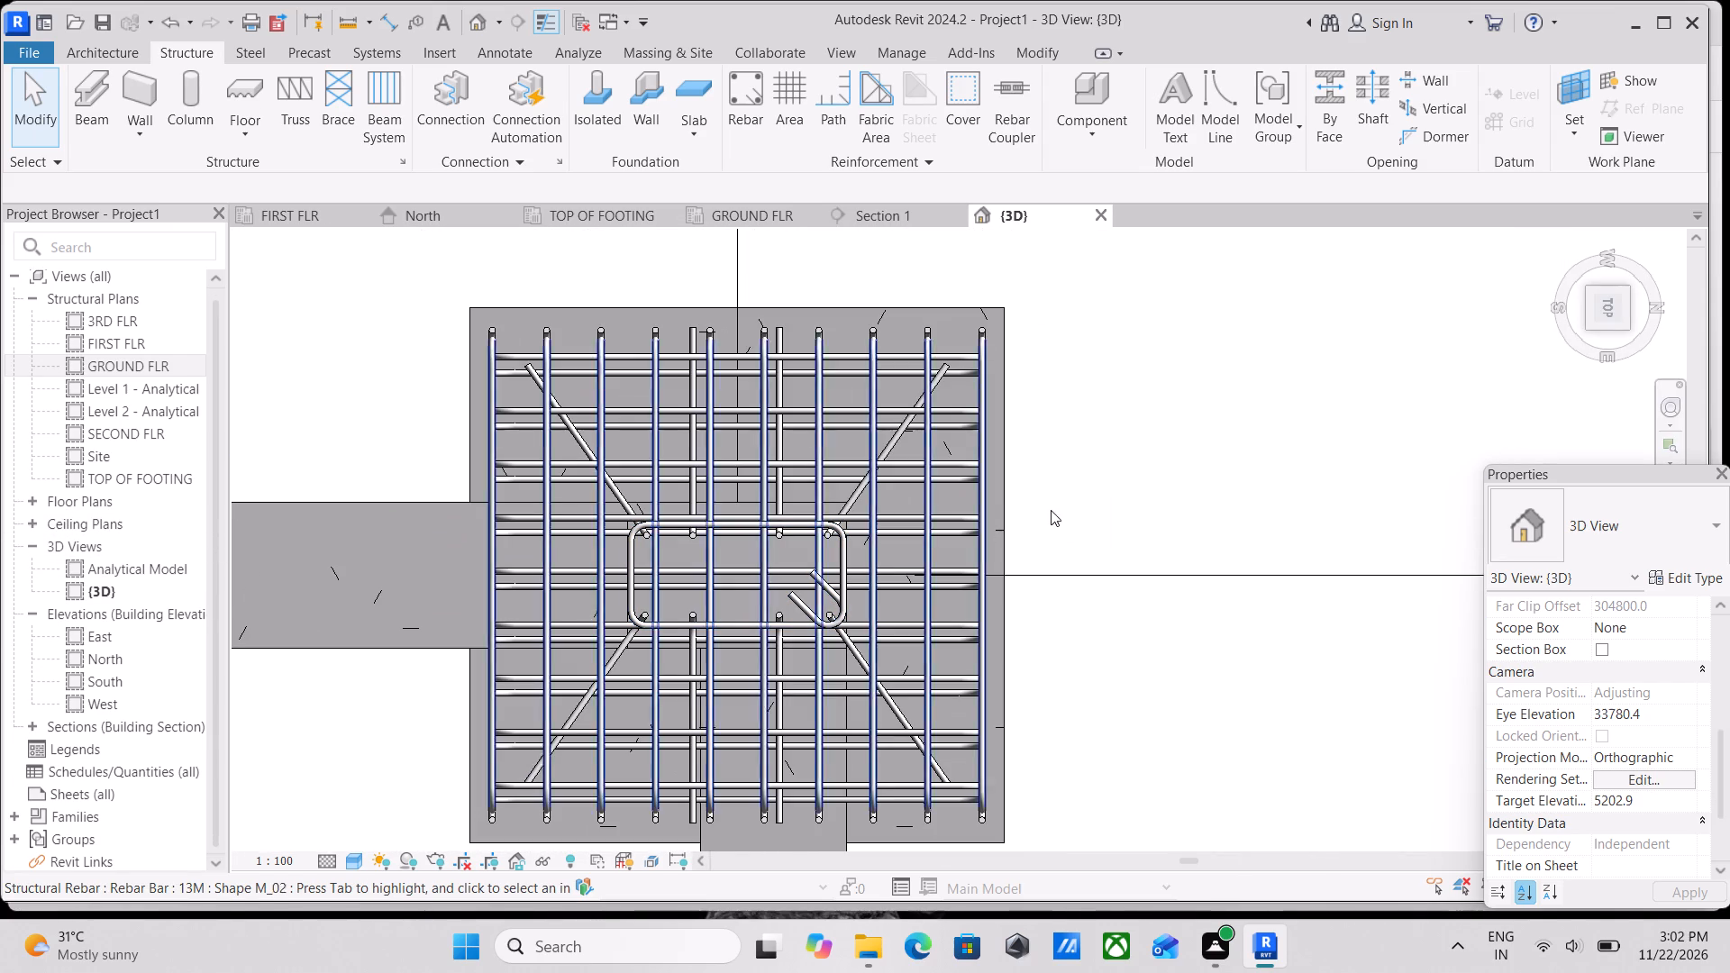
click(1627, 325)
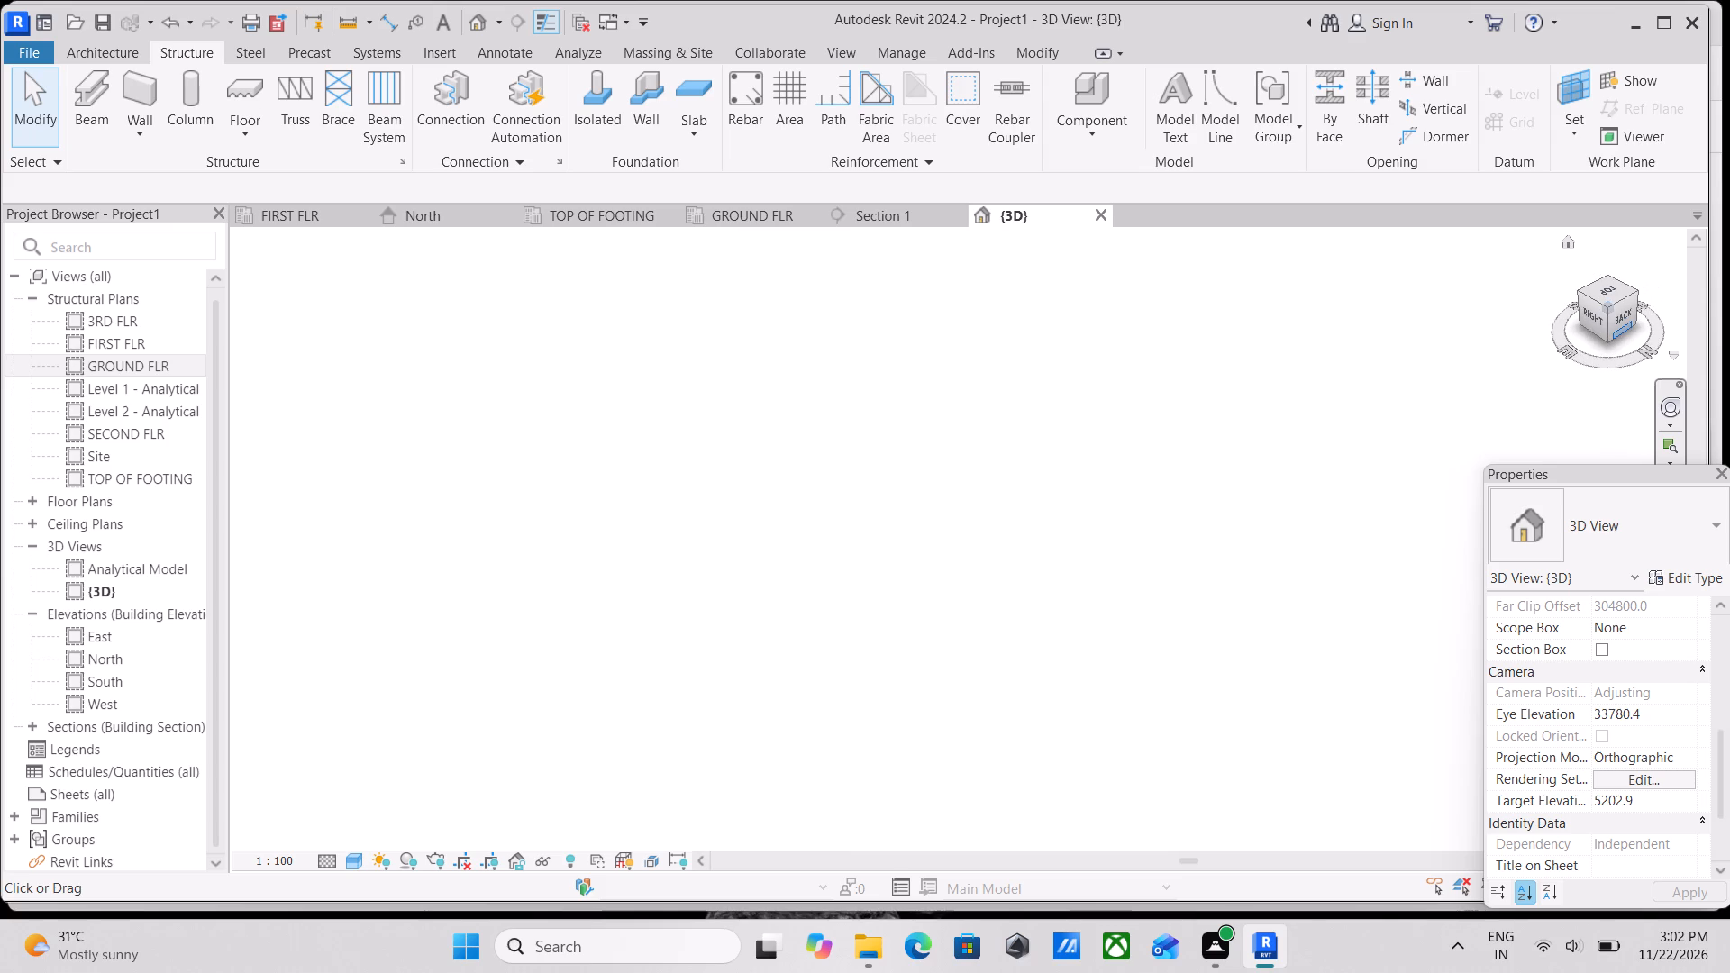
scroll(1221, 655, up, 4)
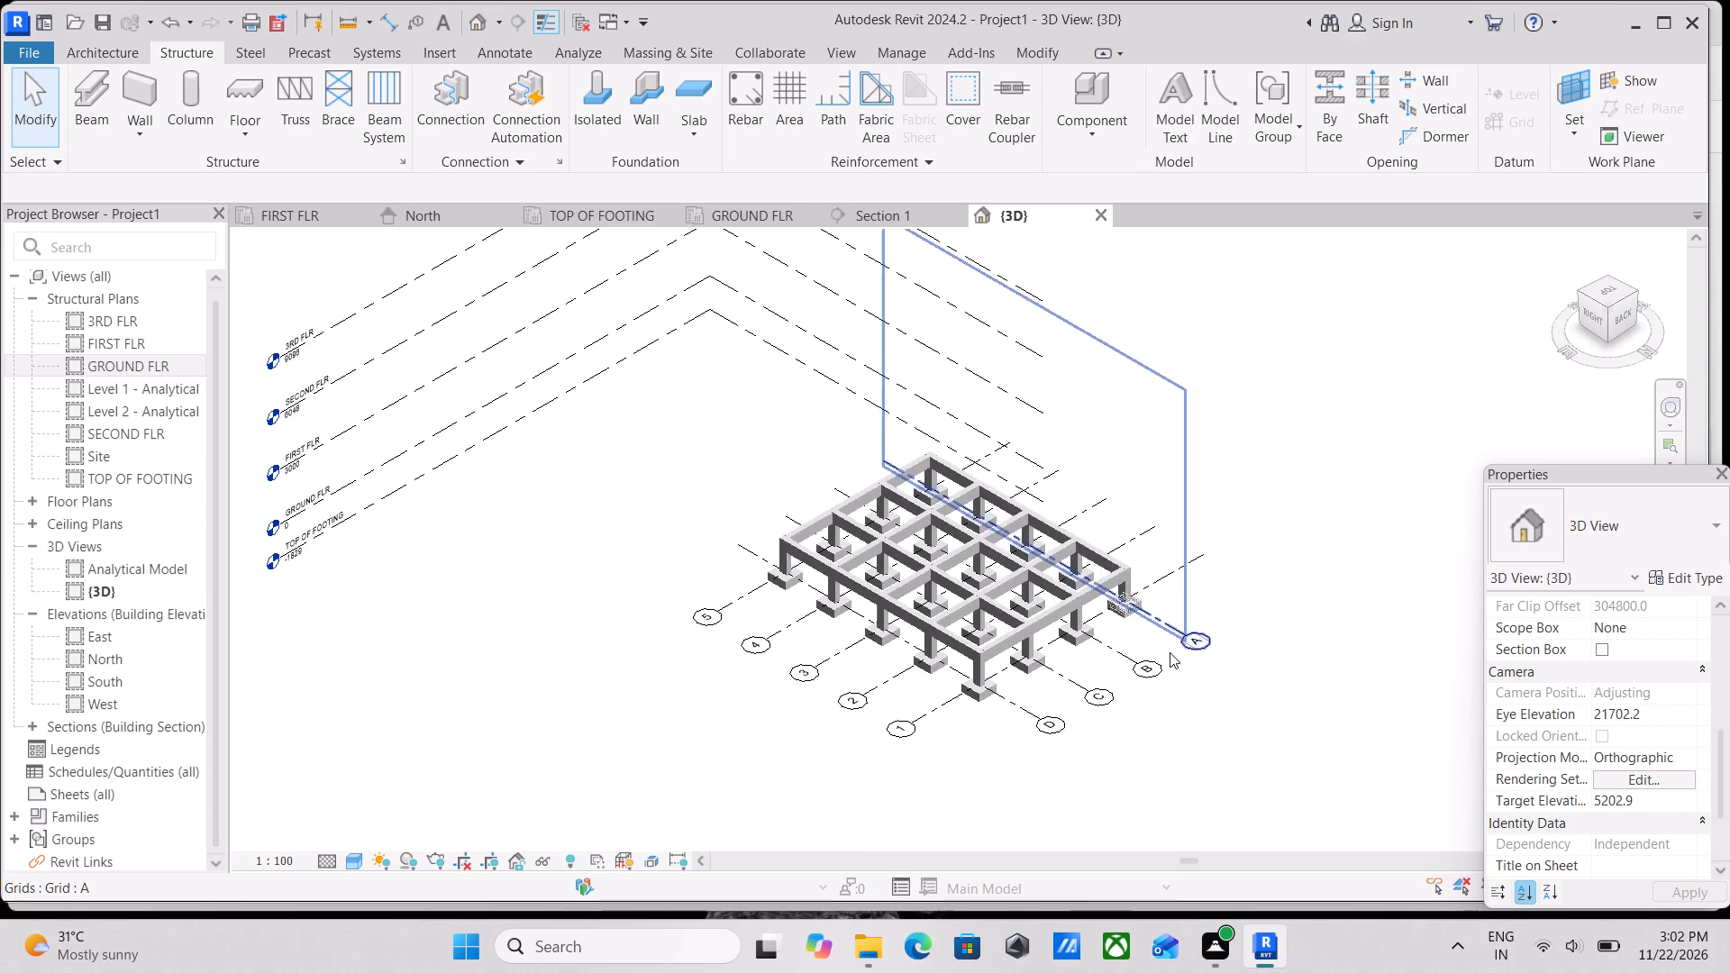
scroll(1165, 649, up, 7)
scroll(1079, 615, up, 3)
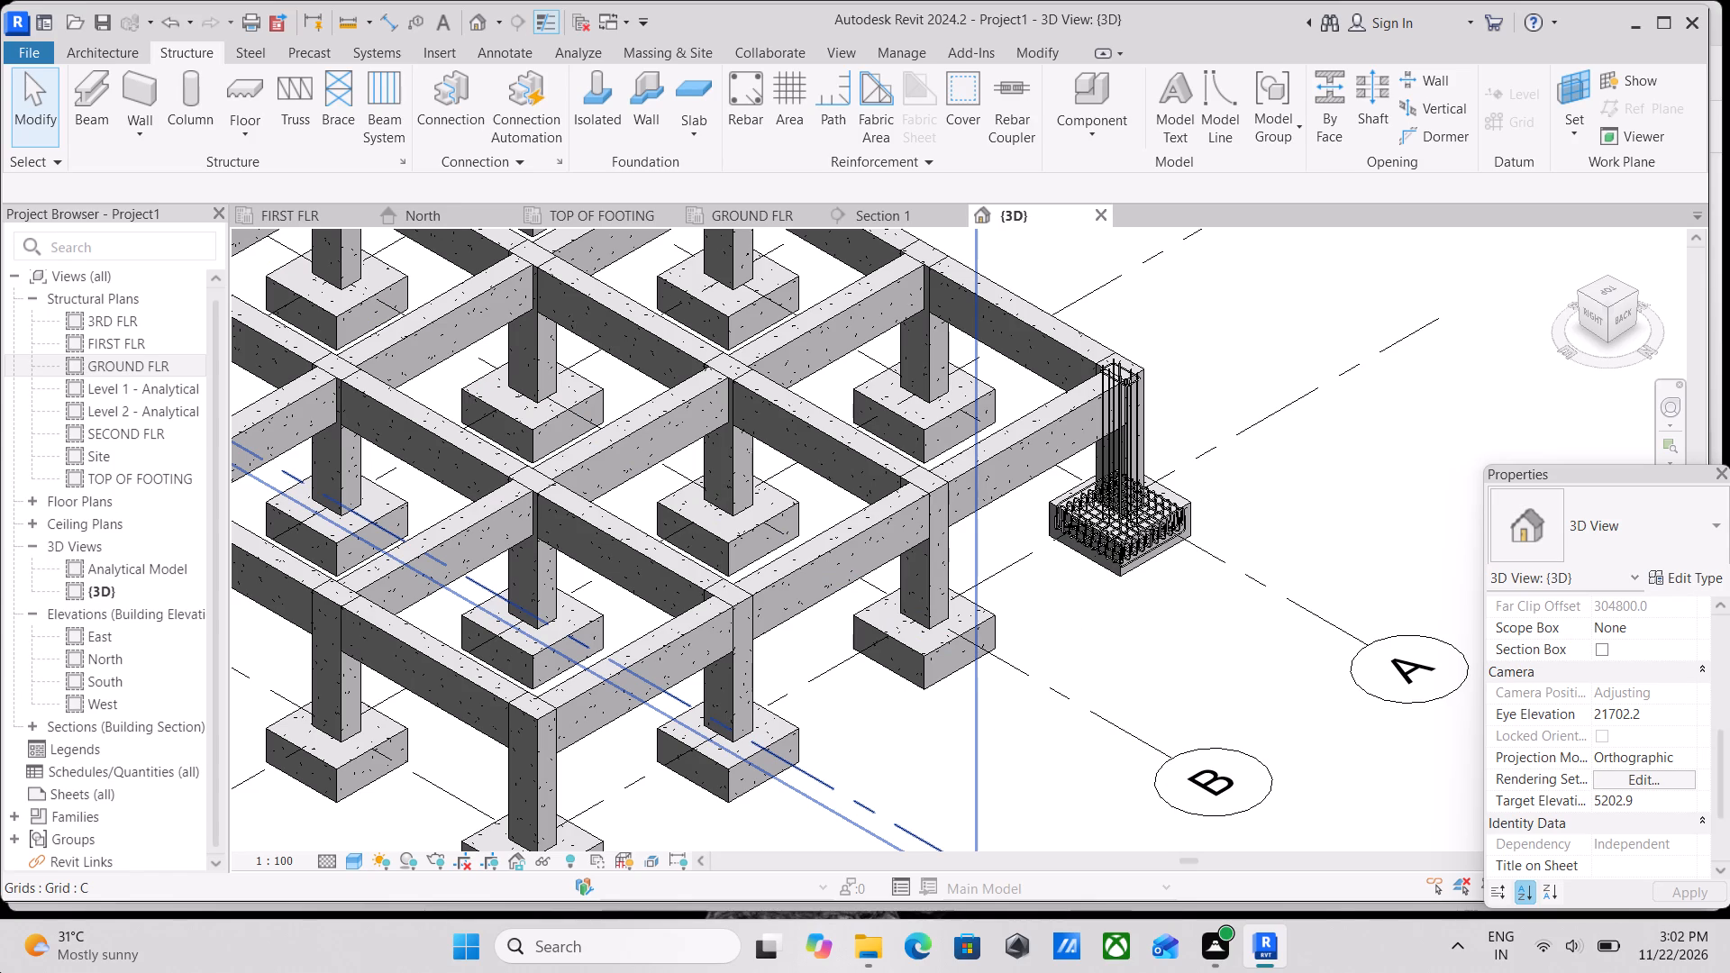
scroll(373, 680, up, 2)
scroll(651, 523, up, 1)
middle_drag(641, 565, 333, 574)
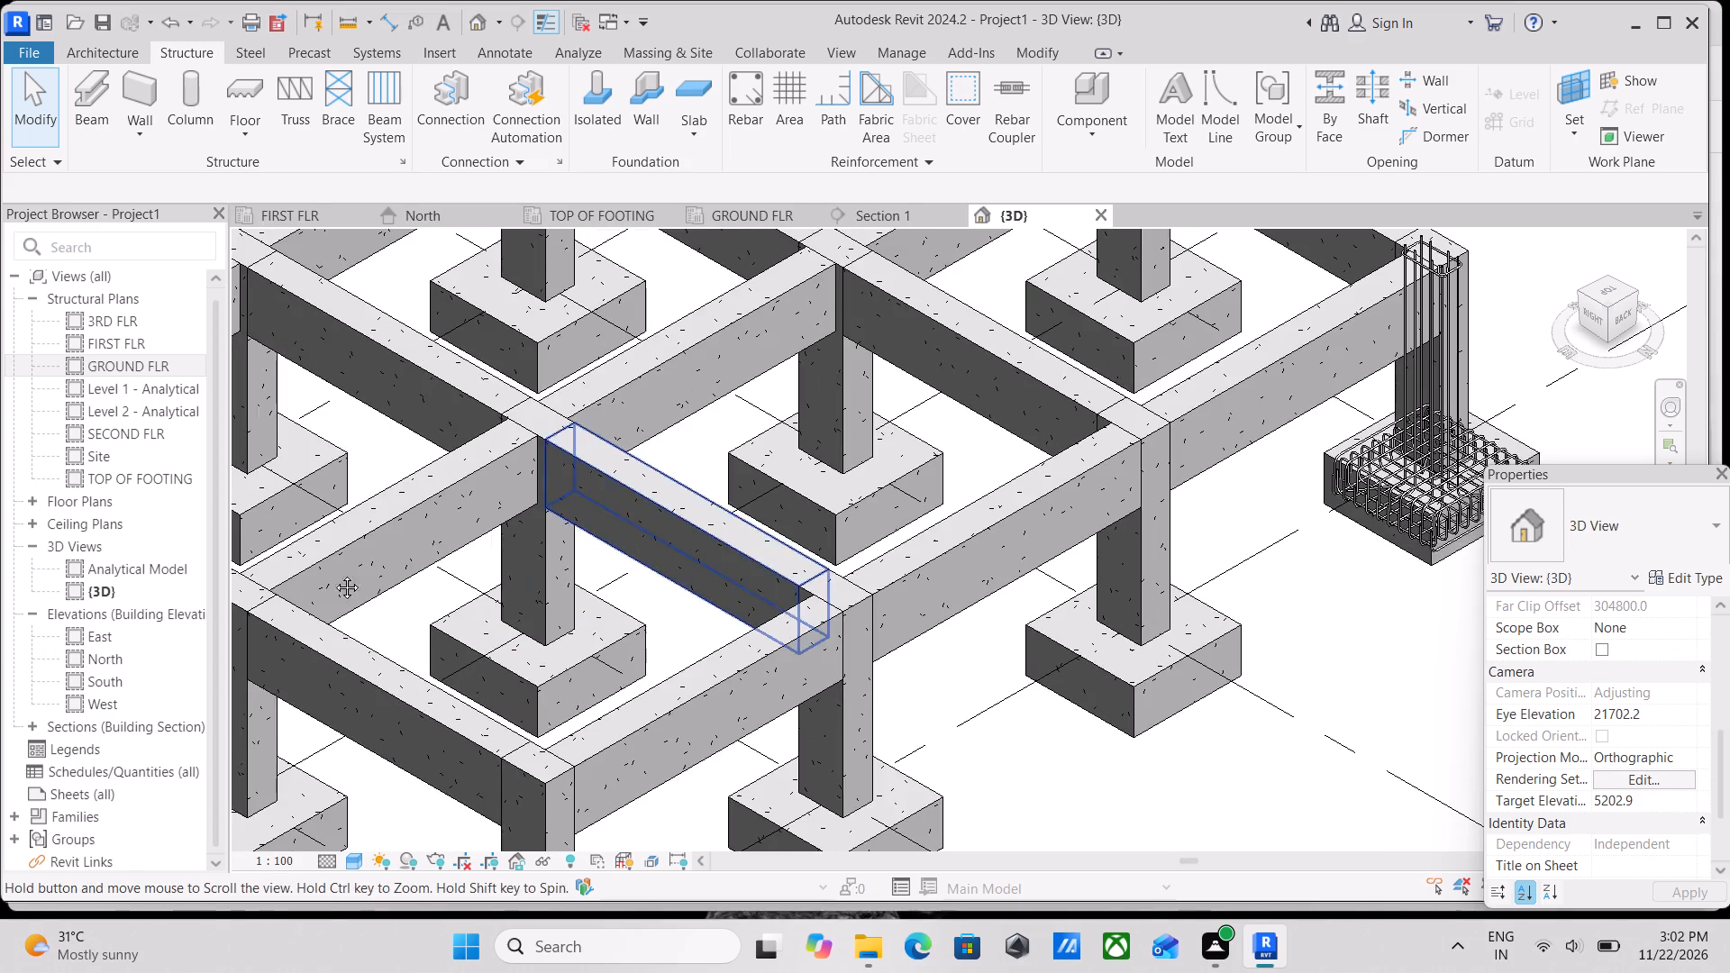
middle_drag(333, 574, 319, 571)
middle_drag(753, 554, 605, 626)
middle_drag(922, 561, 833, 621)
middle_drag(904, 485, 903, 562)
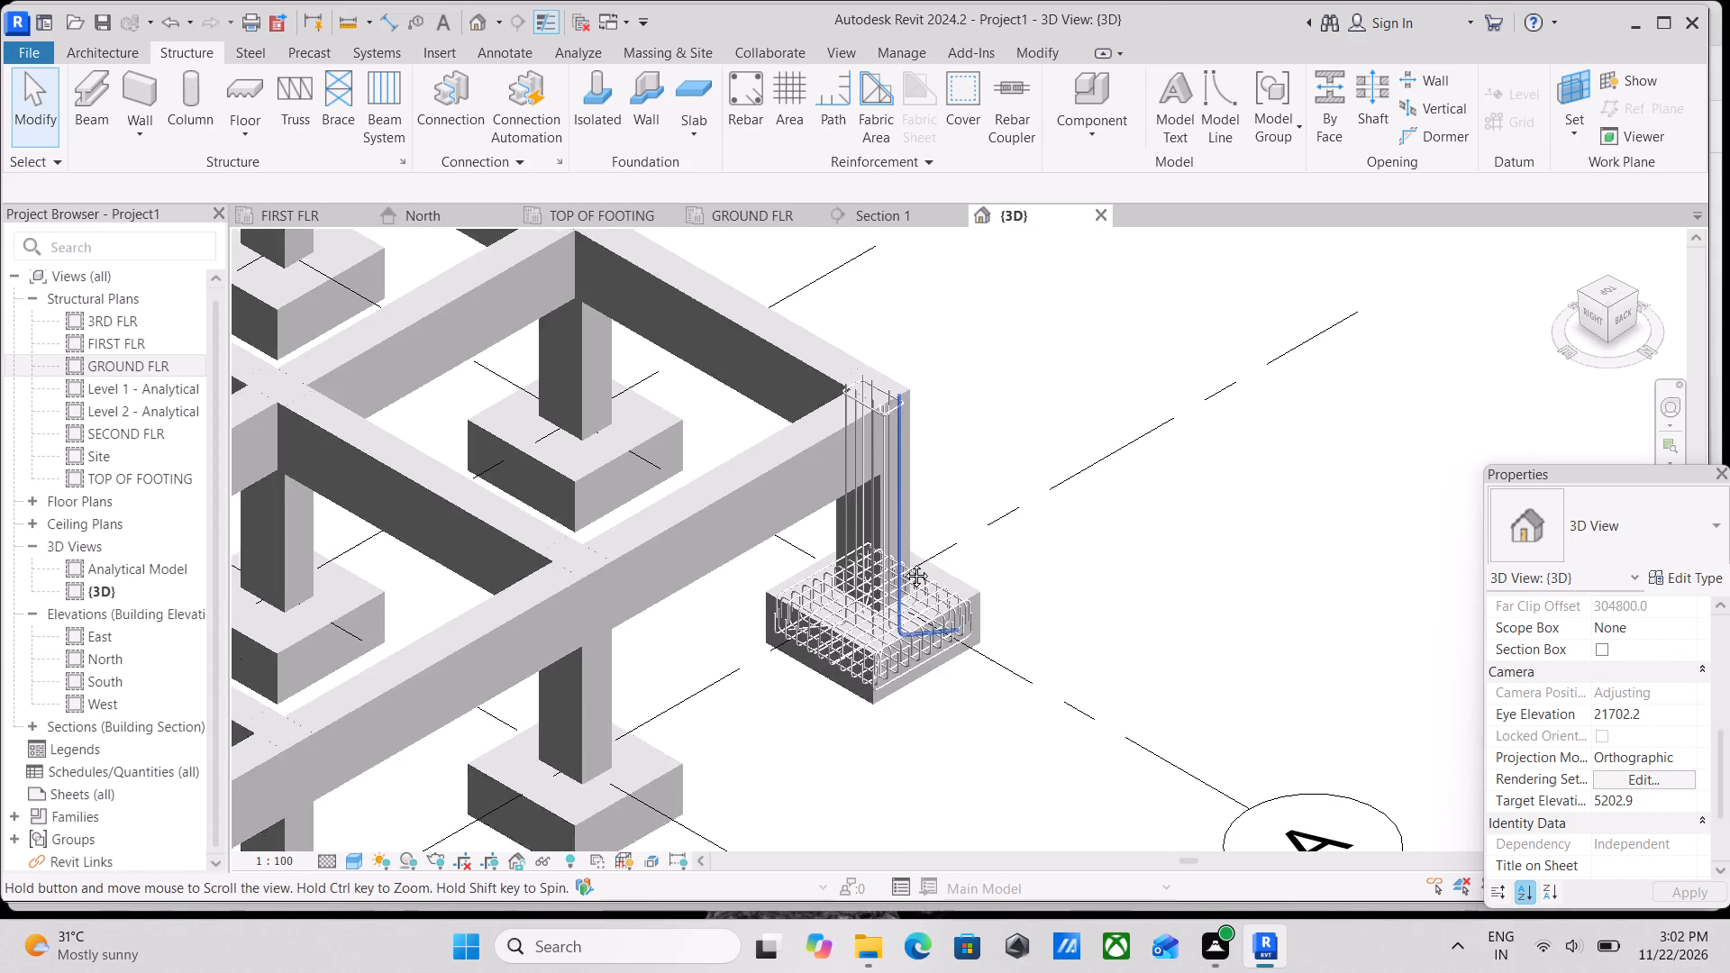
middle_drag(903, 562, 902, 568)
scroll(883, 441, up, 9)
scroll(891, 516, up, 3)
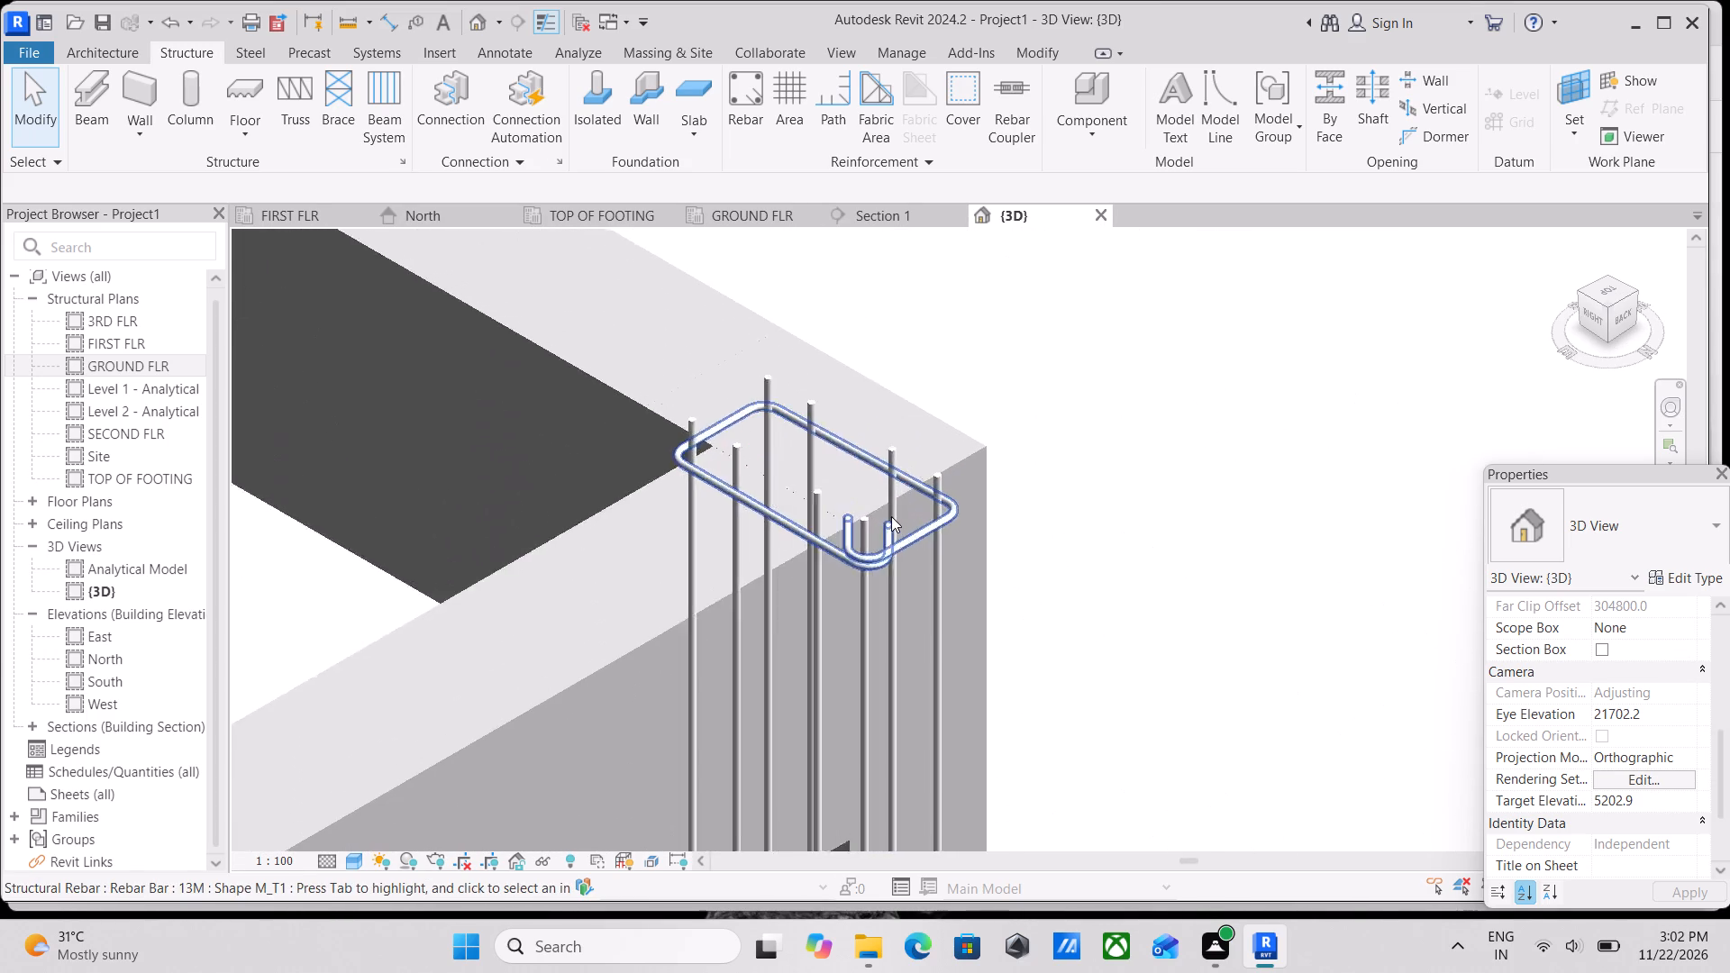
scroll(891, 516, up, 1)
scroll(891, 516, down, 16)
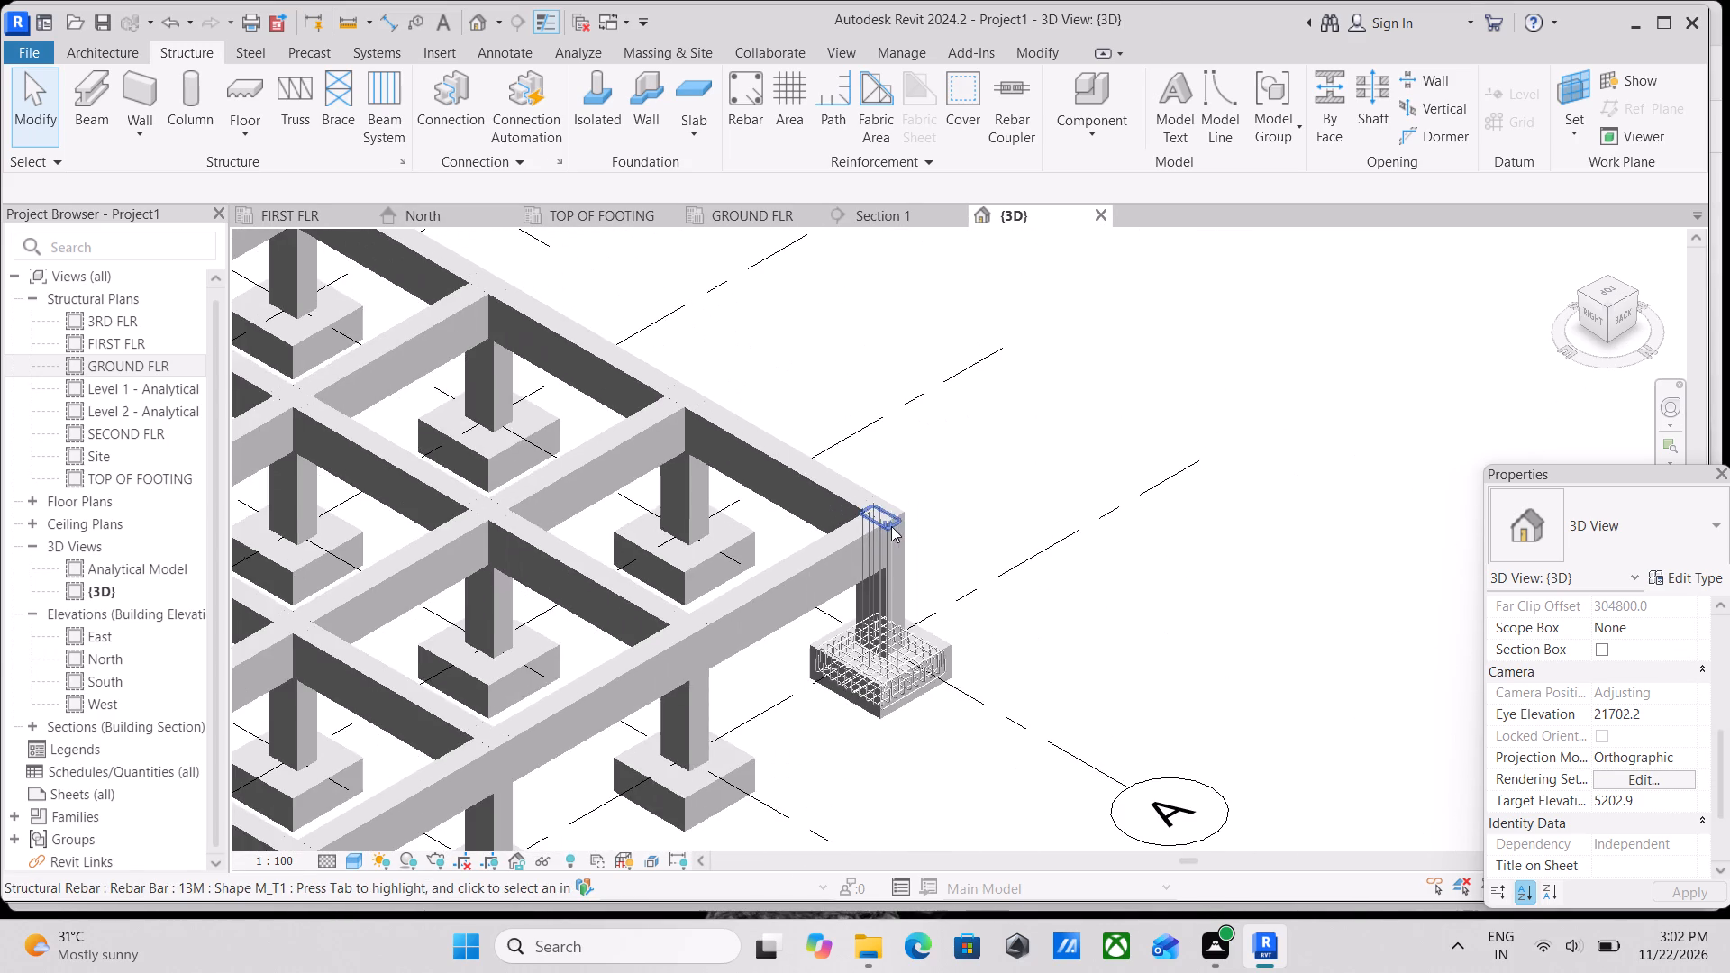
scroll(891, 526, up, 3)
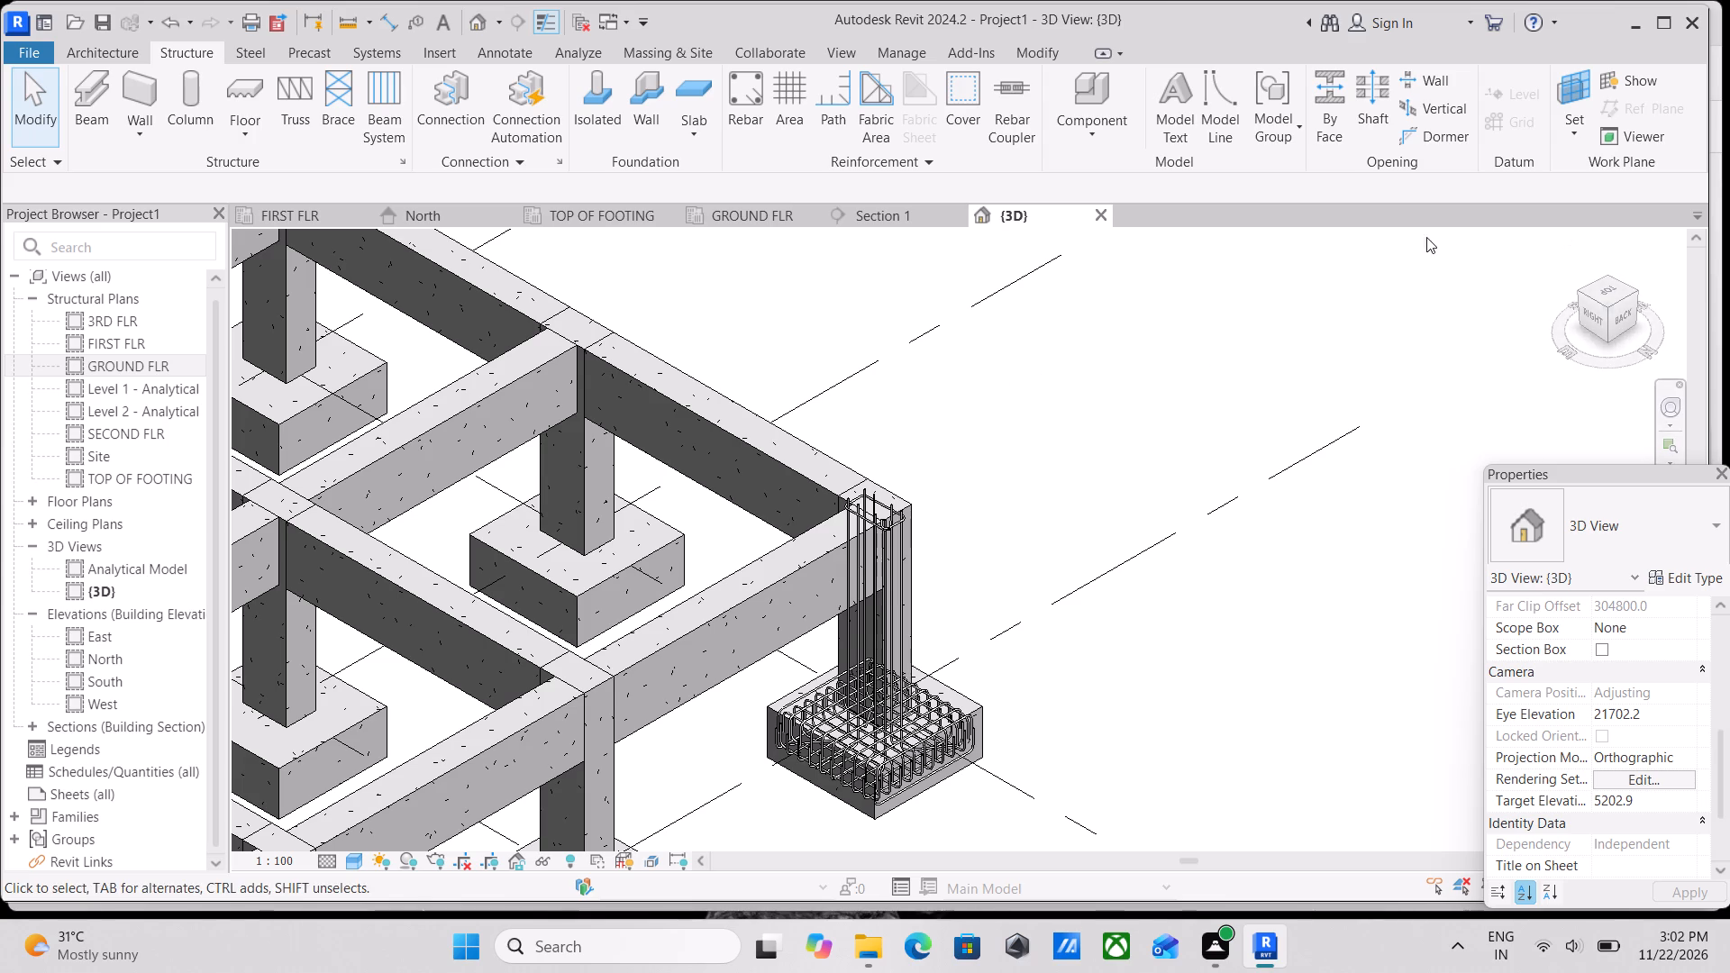
Examine the reinforced footing at grids A and 1 and its neighbouring footings from the top in 3D.
click(1617, 293)
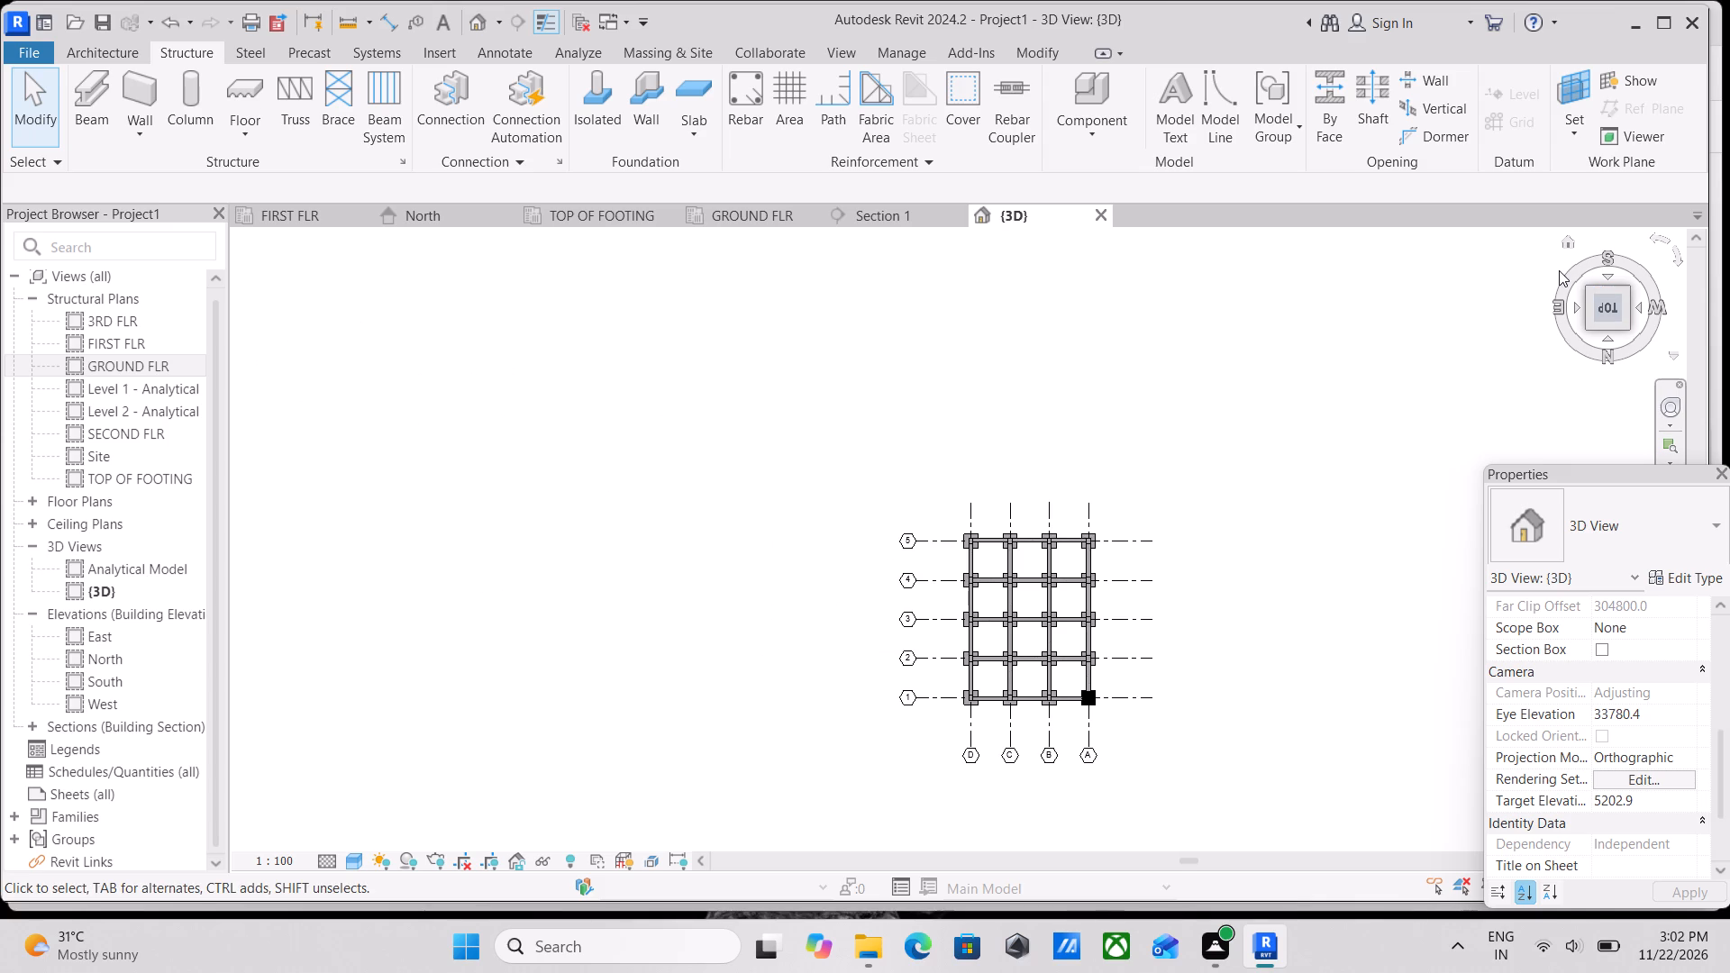
scroll(1579, 338, up, 4)
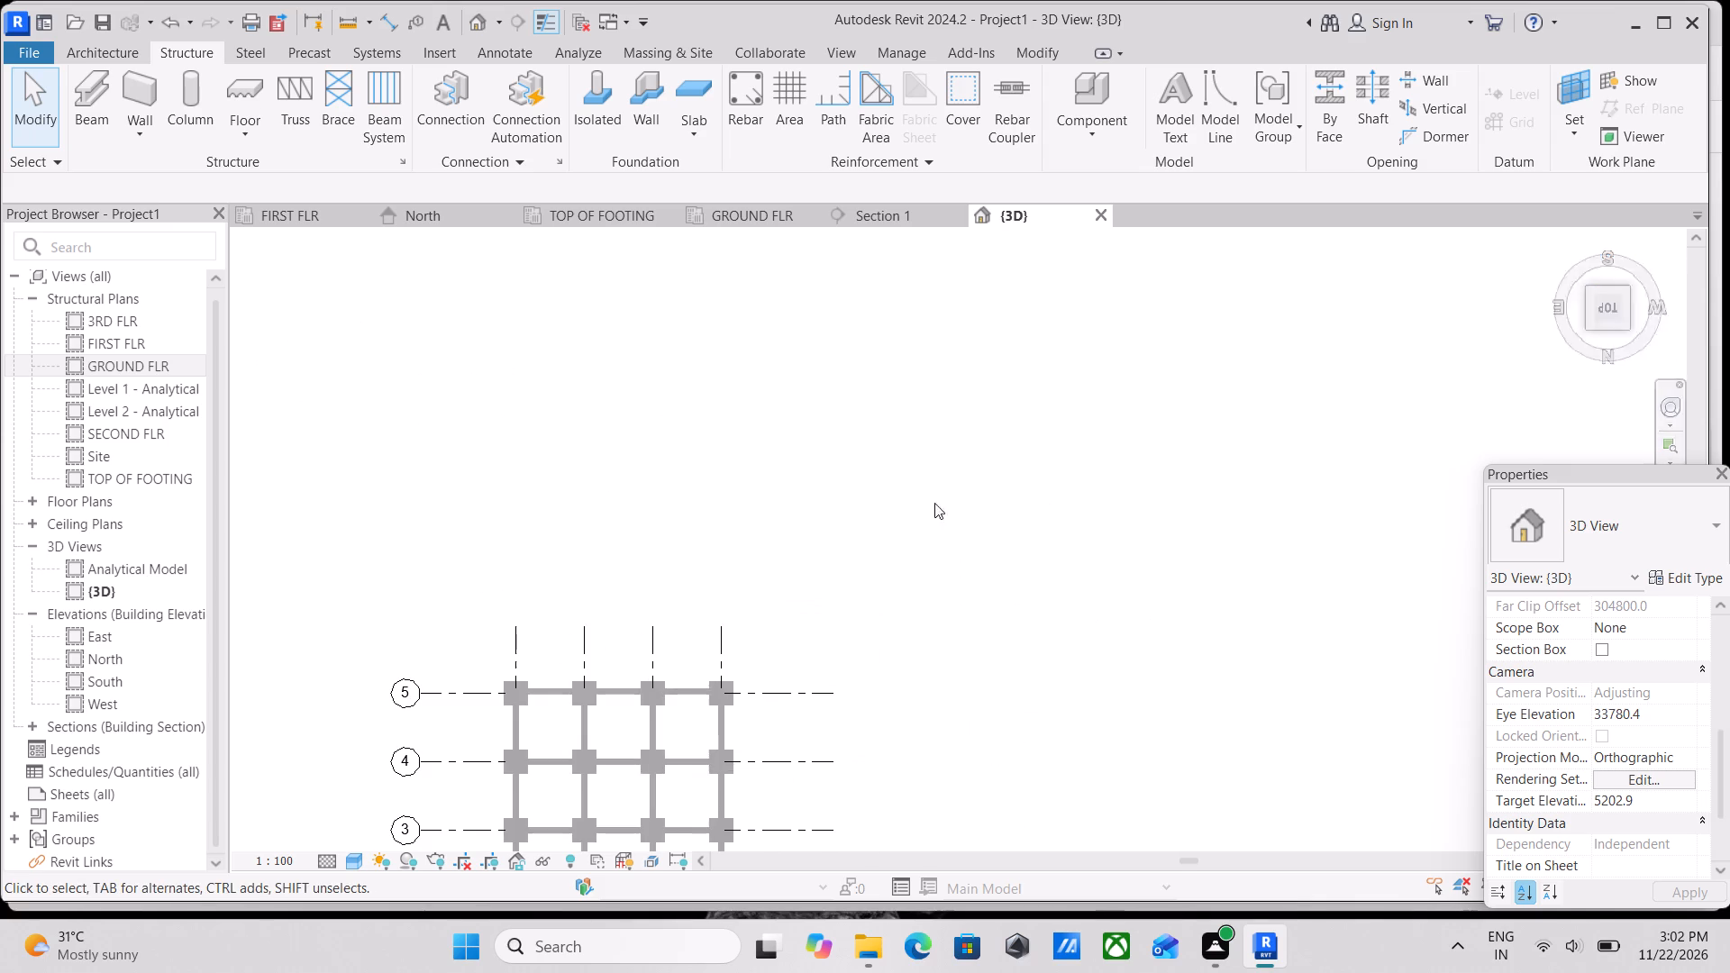
middle_drag(1077, 557, 1183, 369)
scroll(861, 788, up, 1)
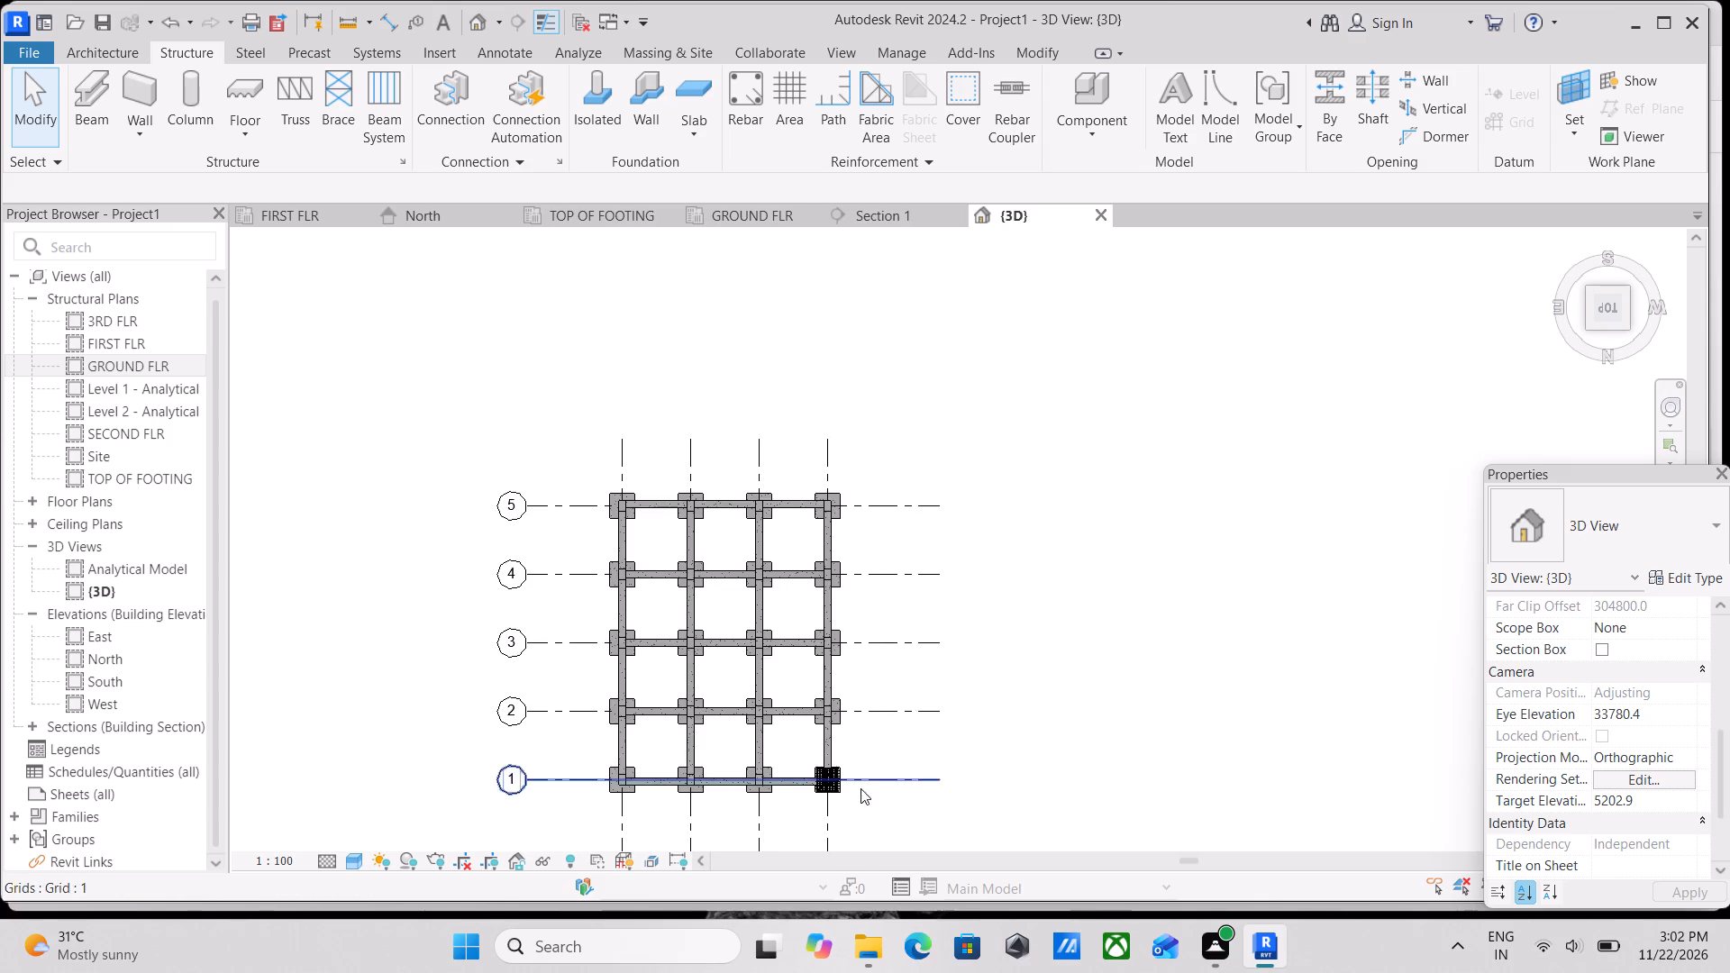
scroll(860, 788, up, 2)
scroll(787, 748, up, 8)
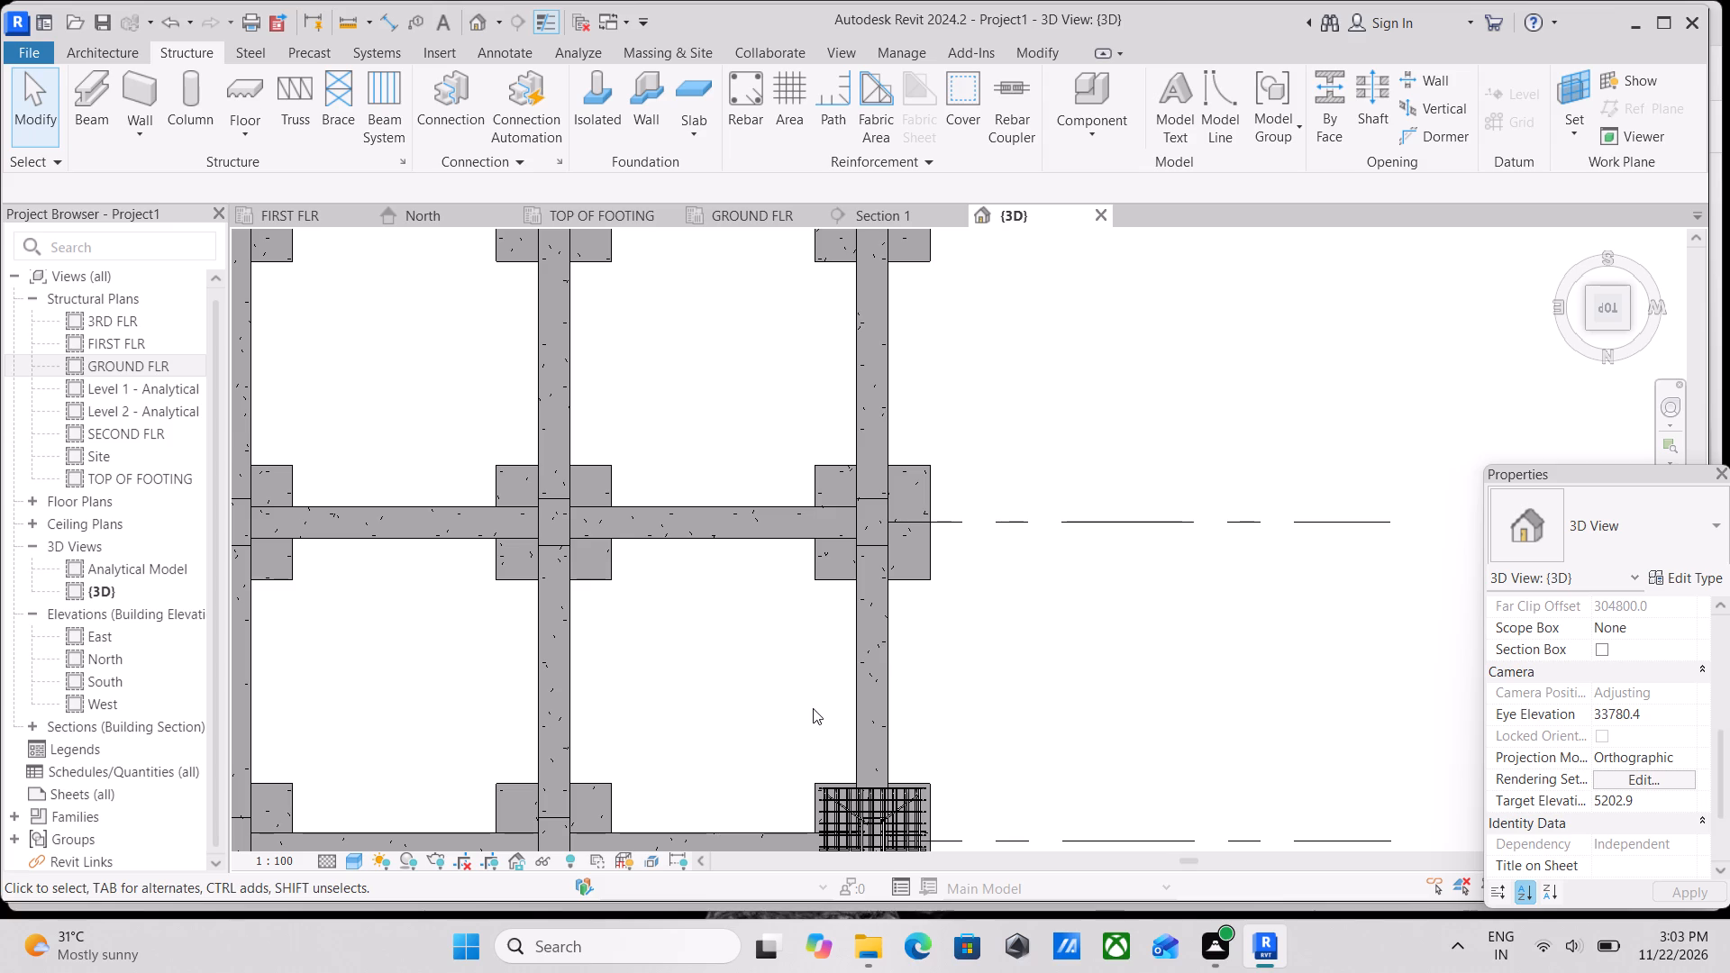
middle_drag(813, 708, 818, 649)
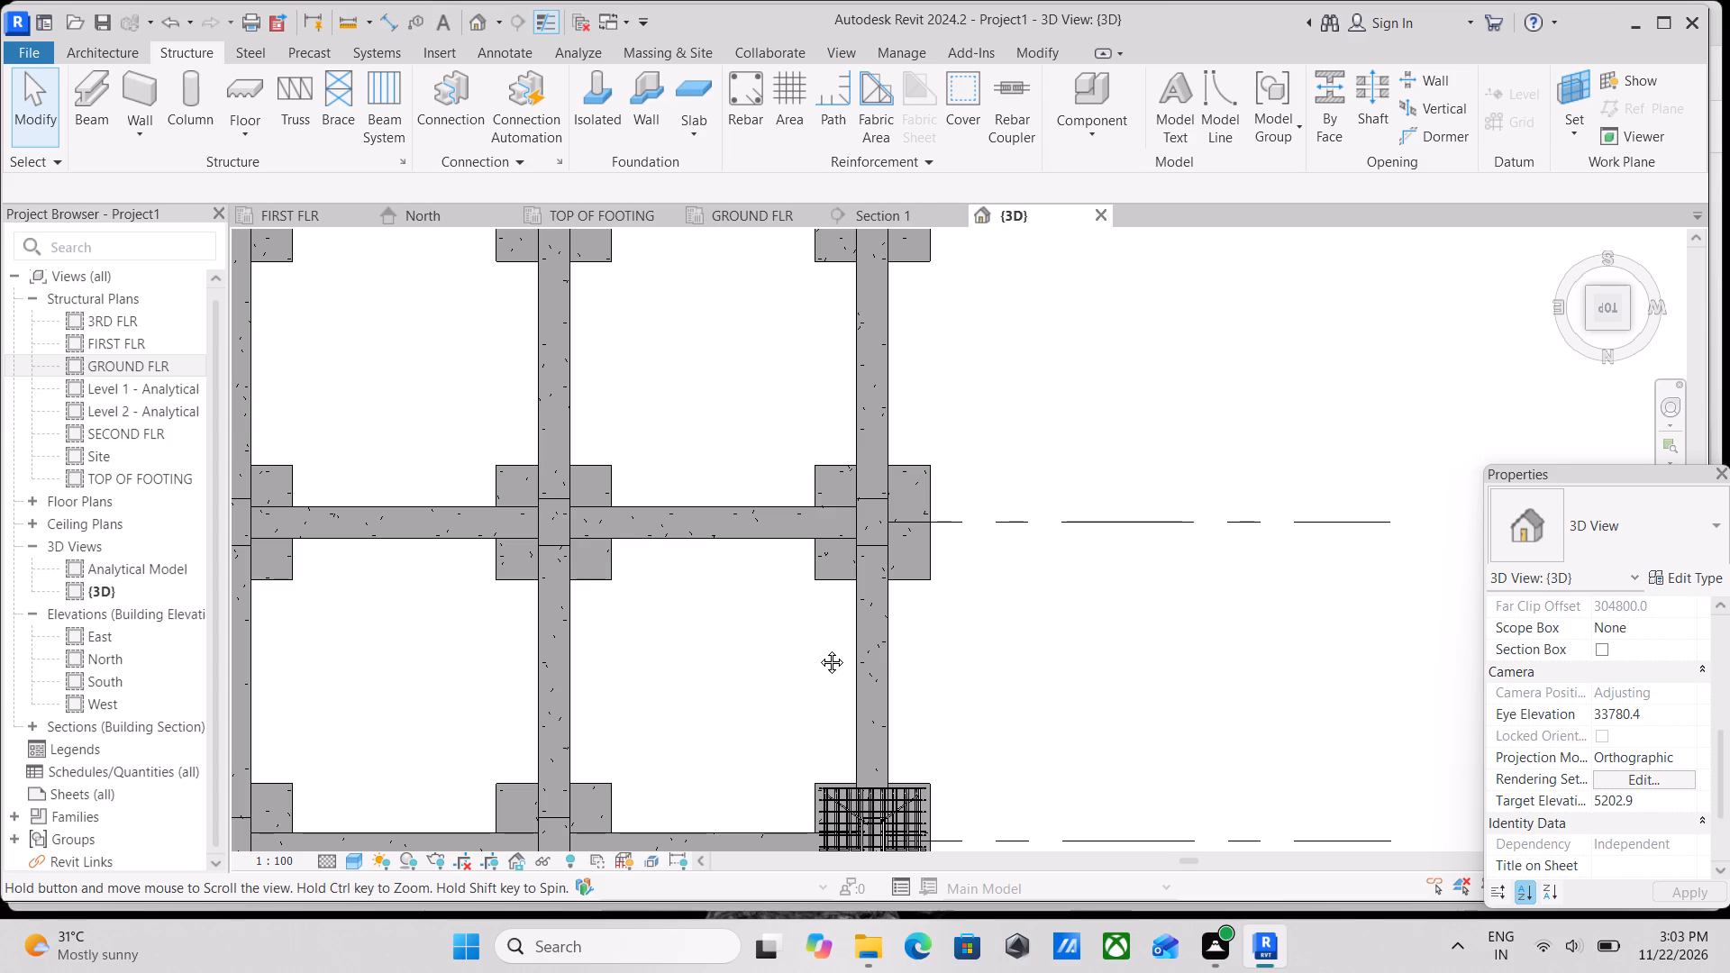
middle_drag(818, 649, 842, 580)
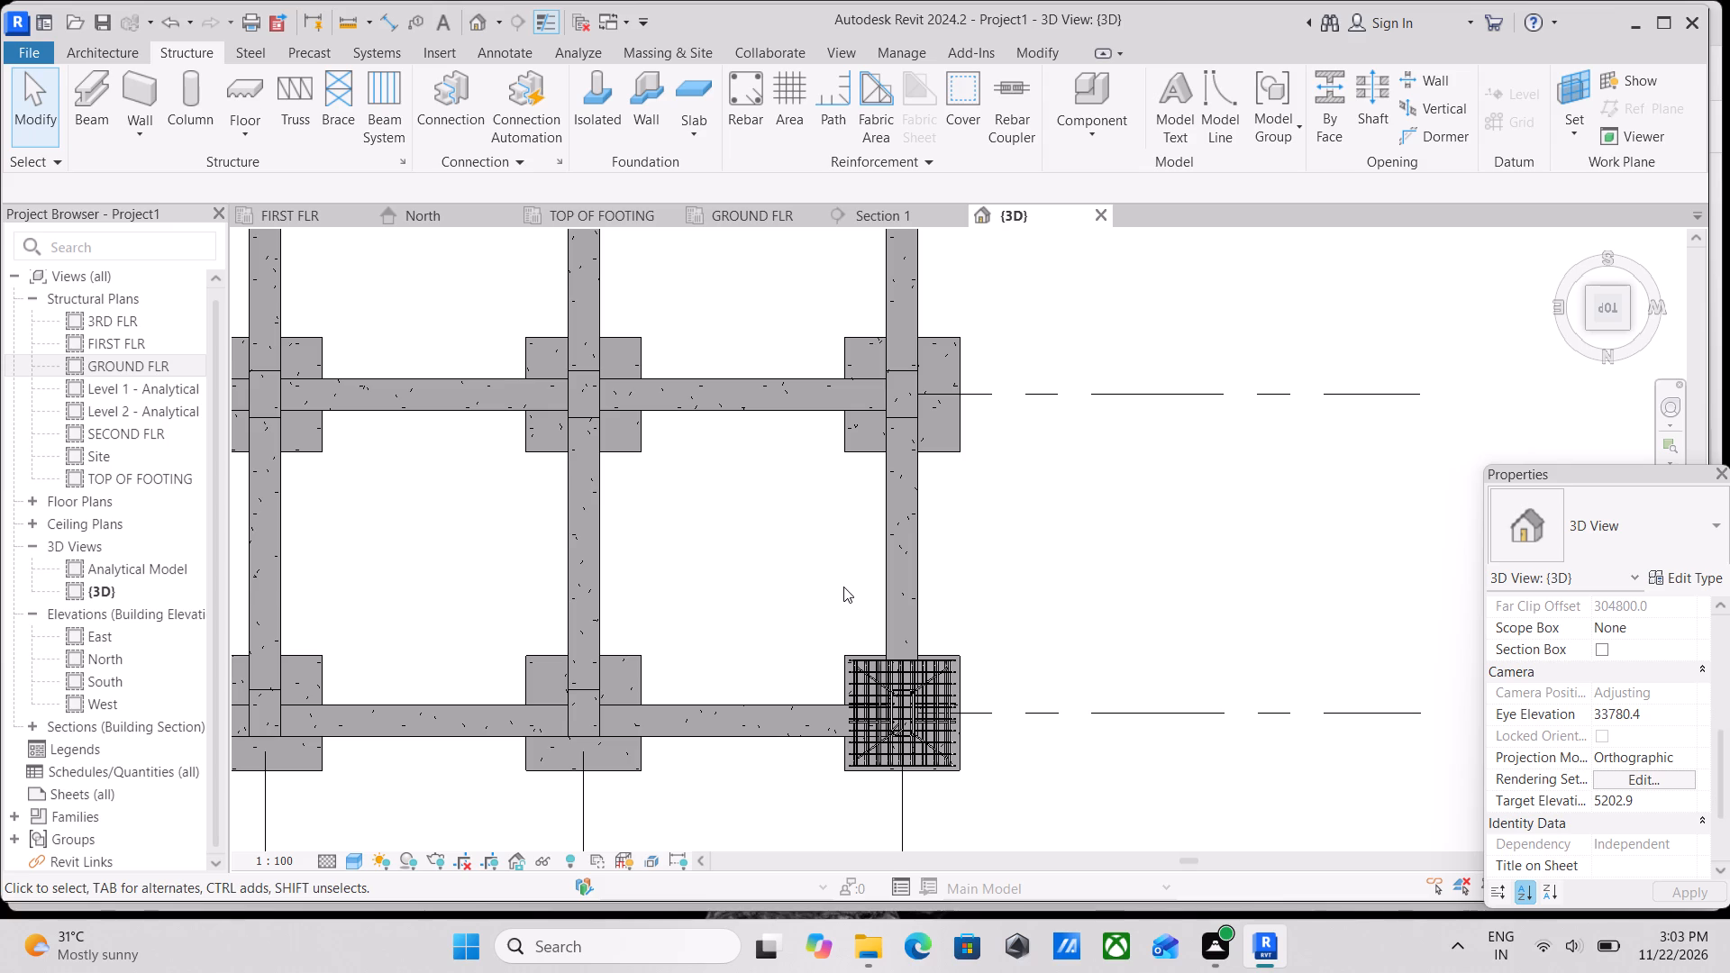
scroll(846, 590, up, 2)
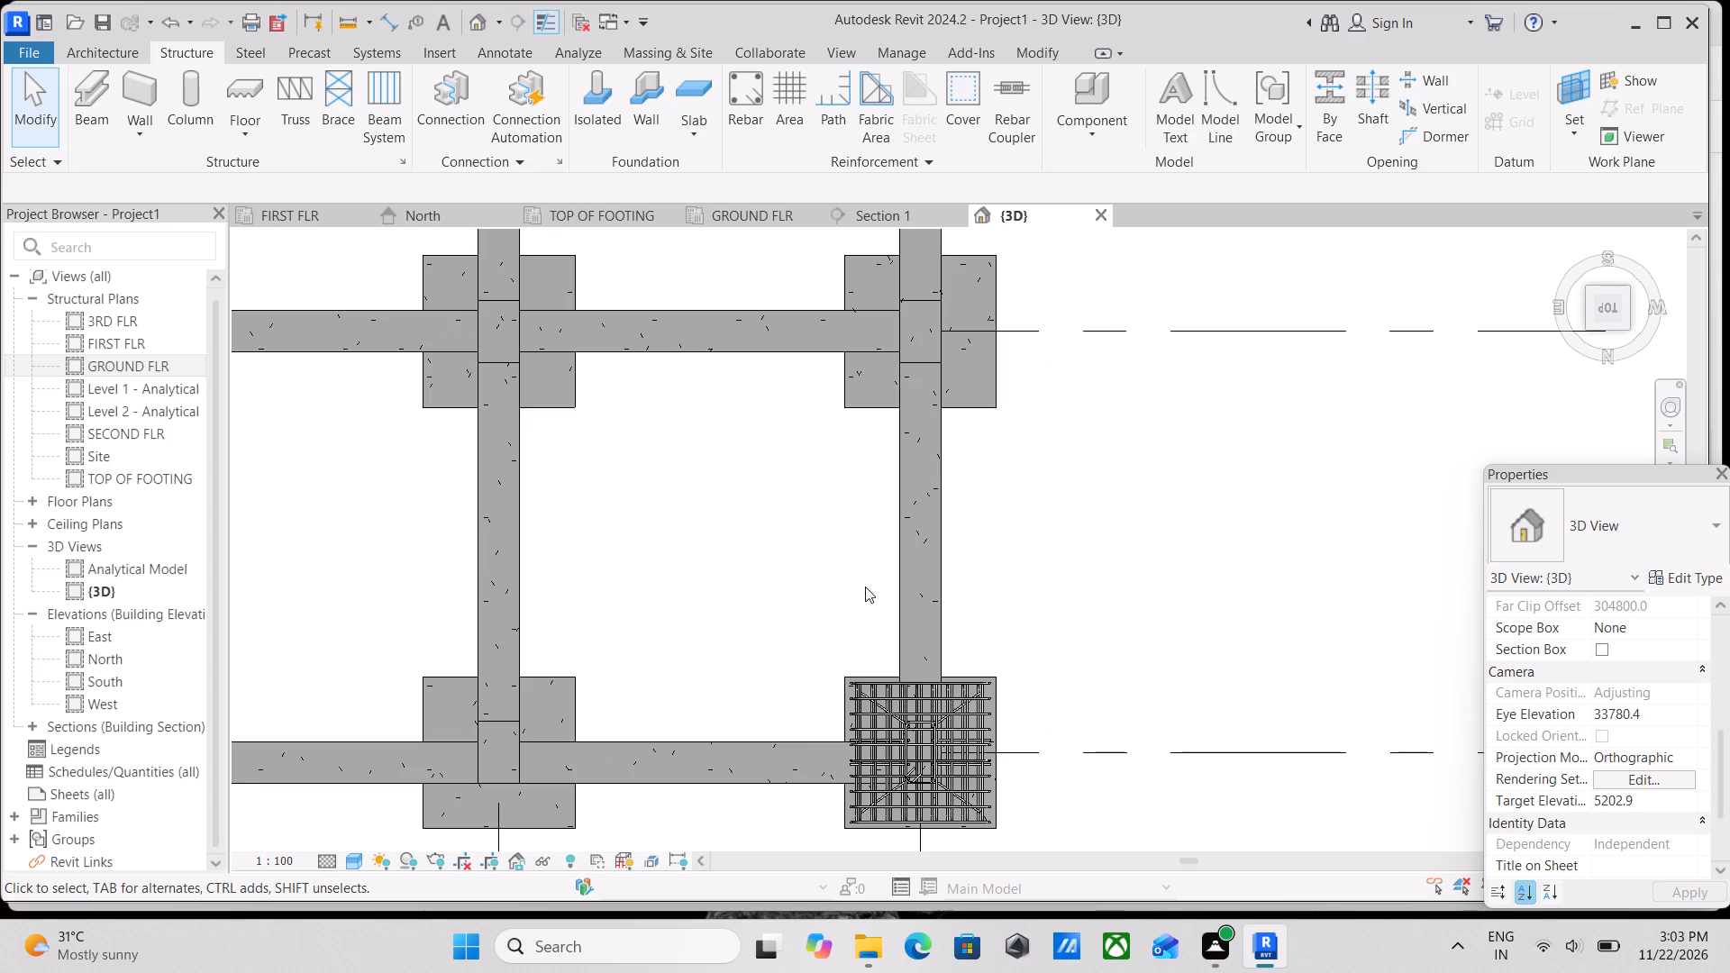
scroll(0, 972, up, 1)
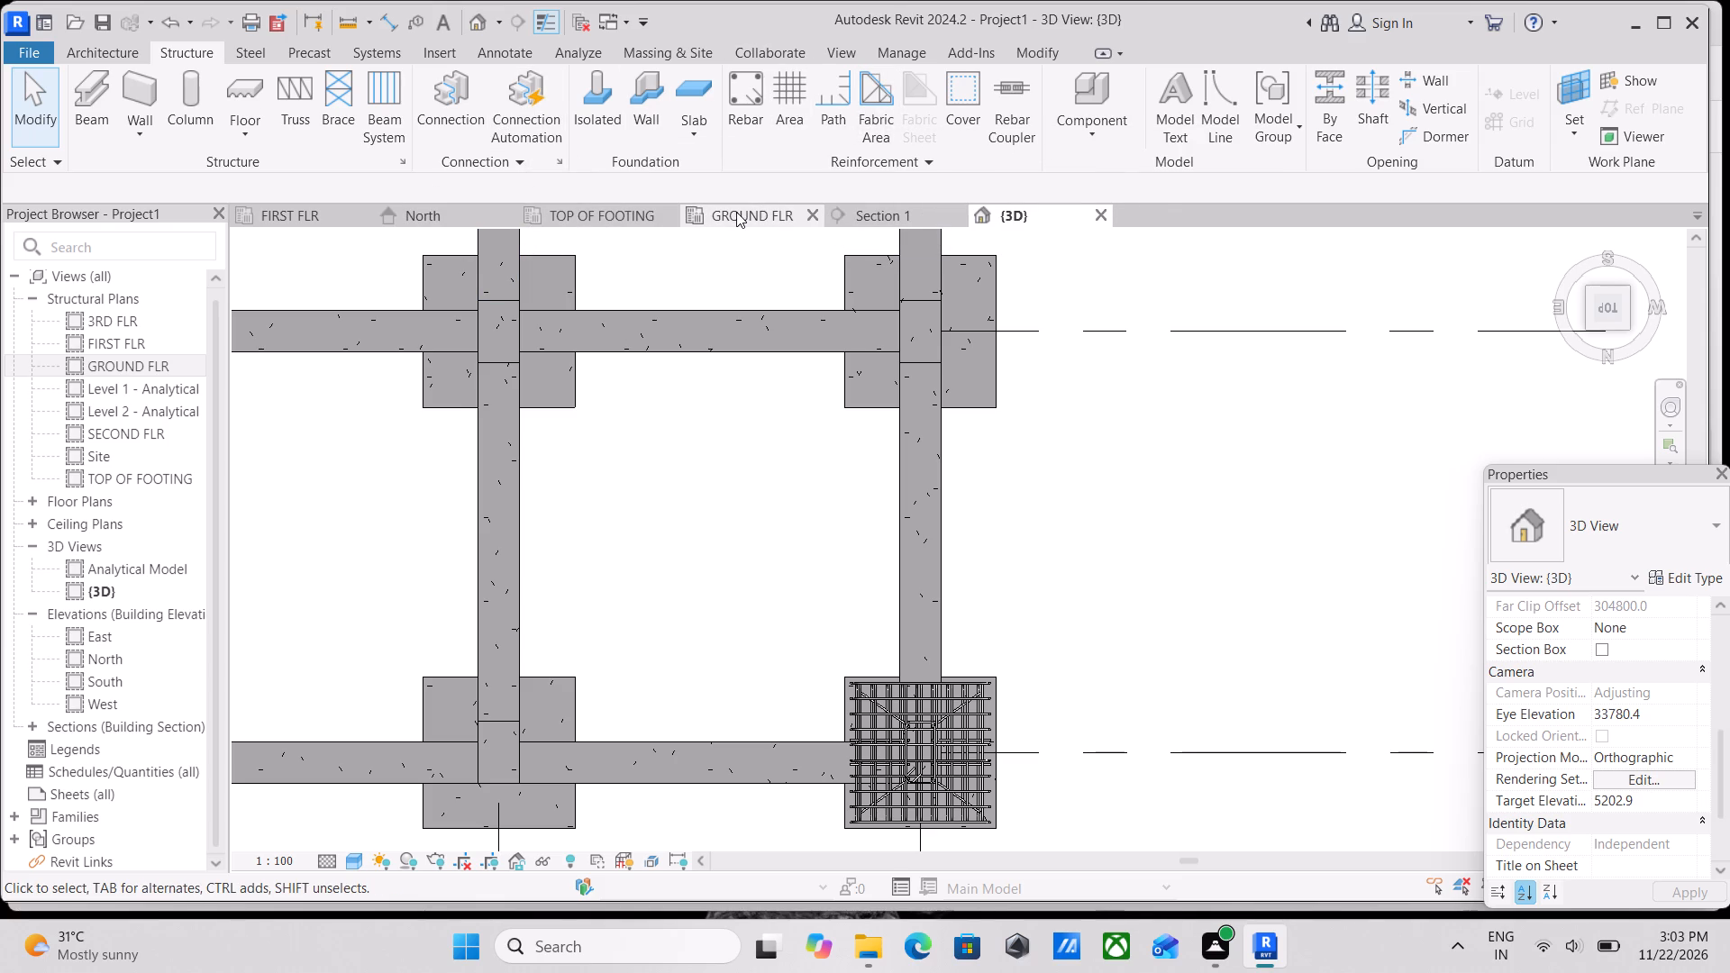
In the GROUND FLR plan, draw a building section across the 300 x 600mm beam just south of the reinforced column at grids A and 1.
click(738, 211)
scroll(904, 517, down, 6)
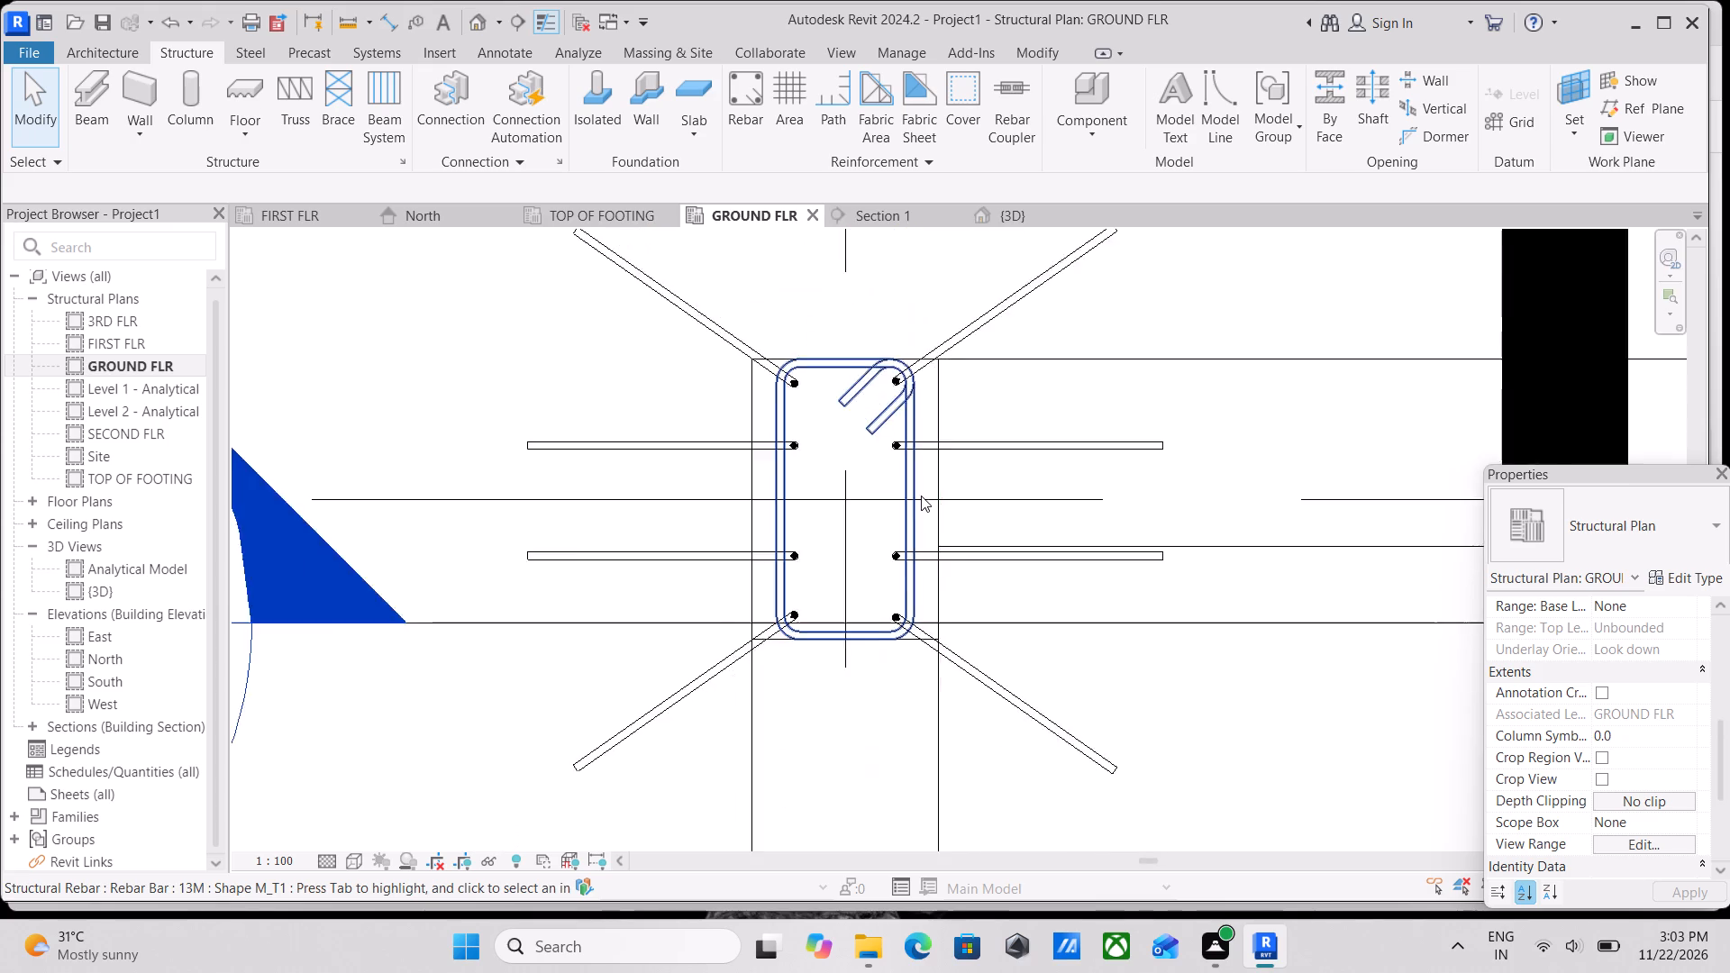
scroll(921, 496, down, 16)
scroll(948, 551, up, 2)
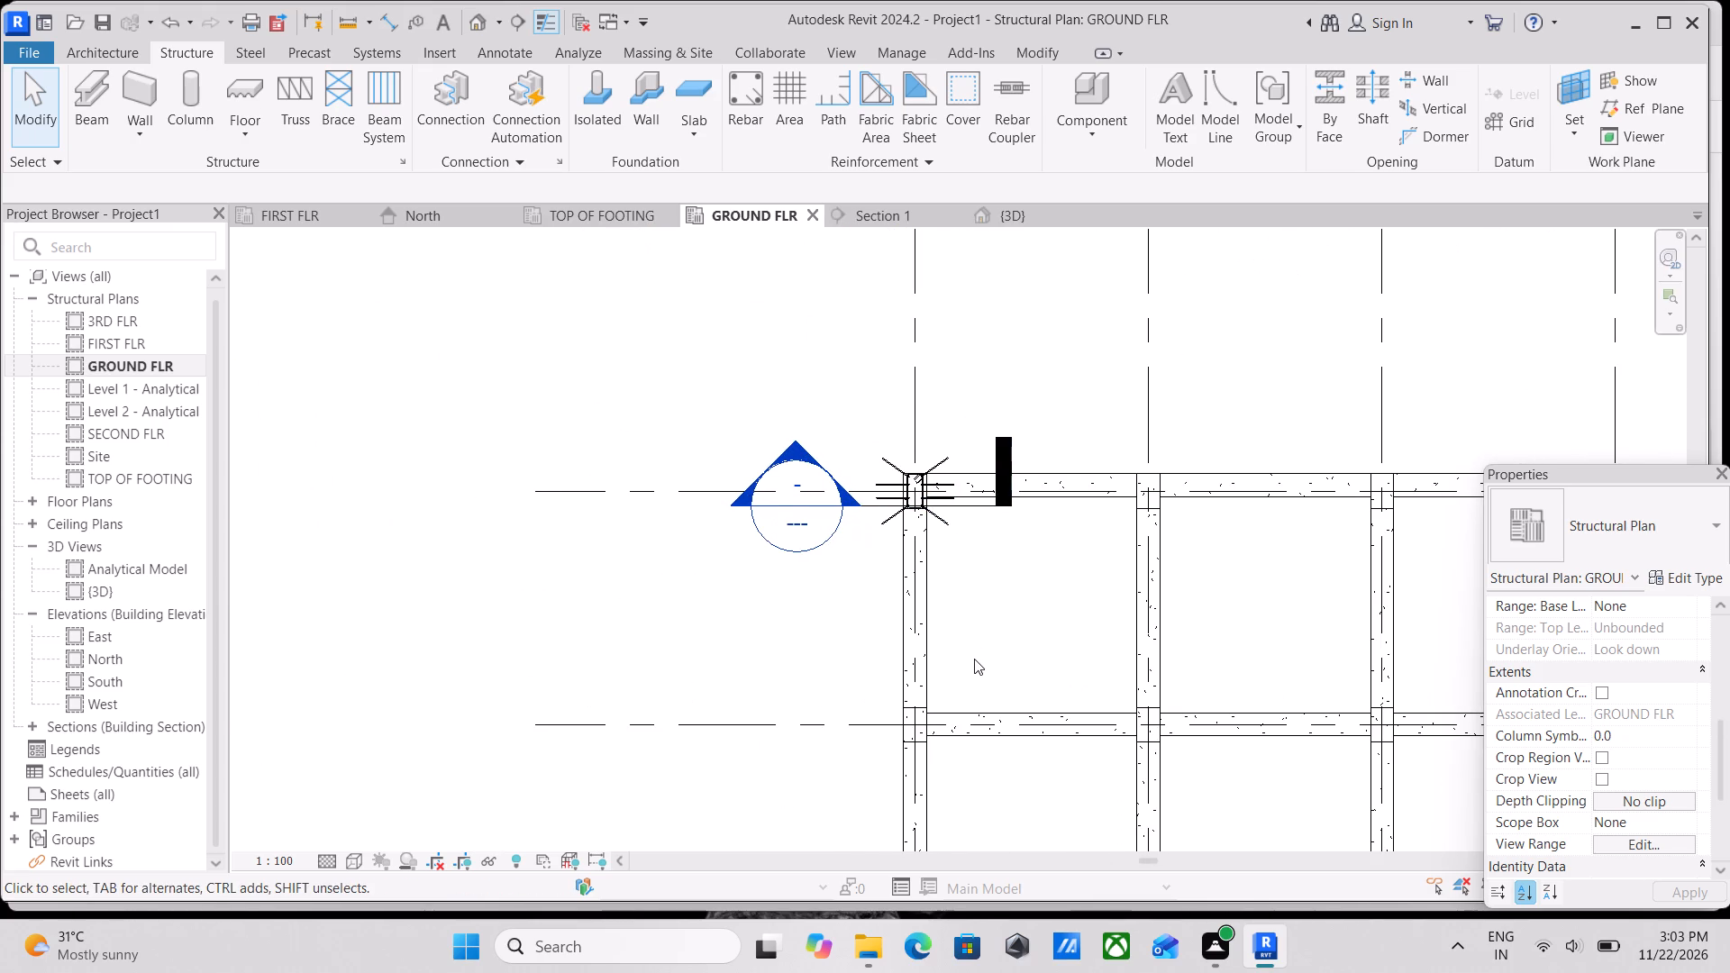
scroll(974, 659, up, 7)
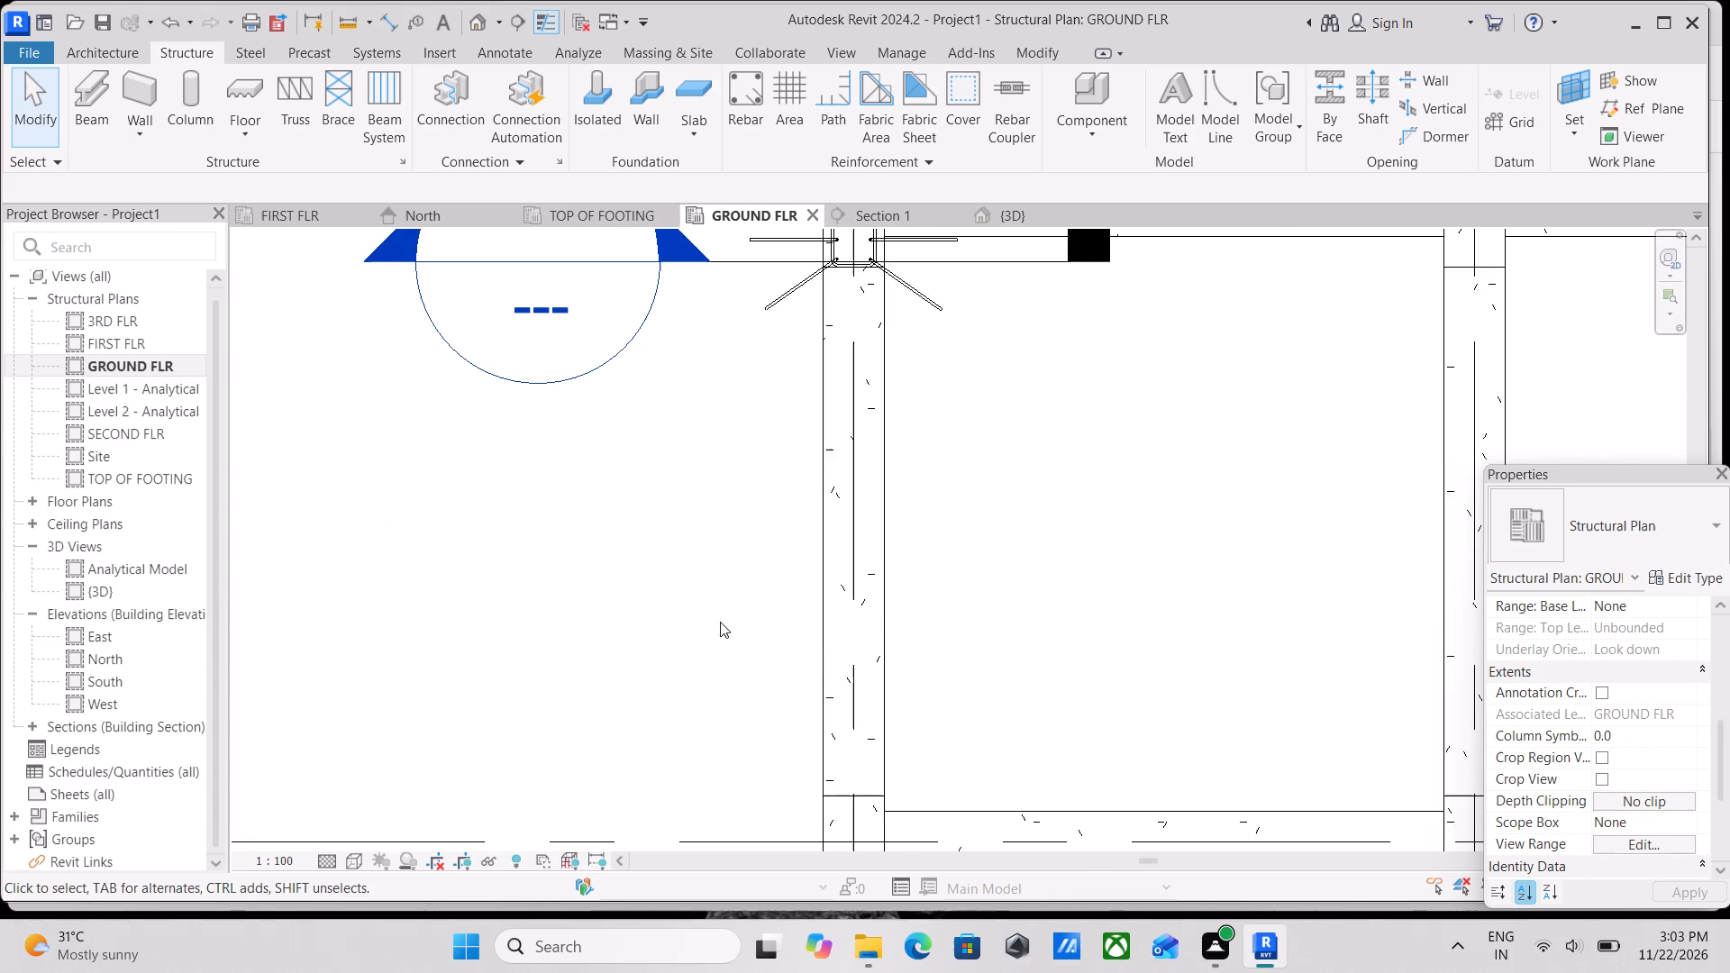
middle_drag(720, 622, 721, 640)
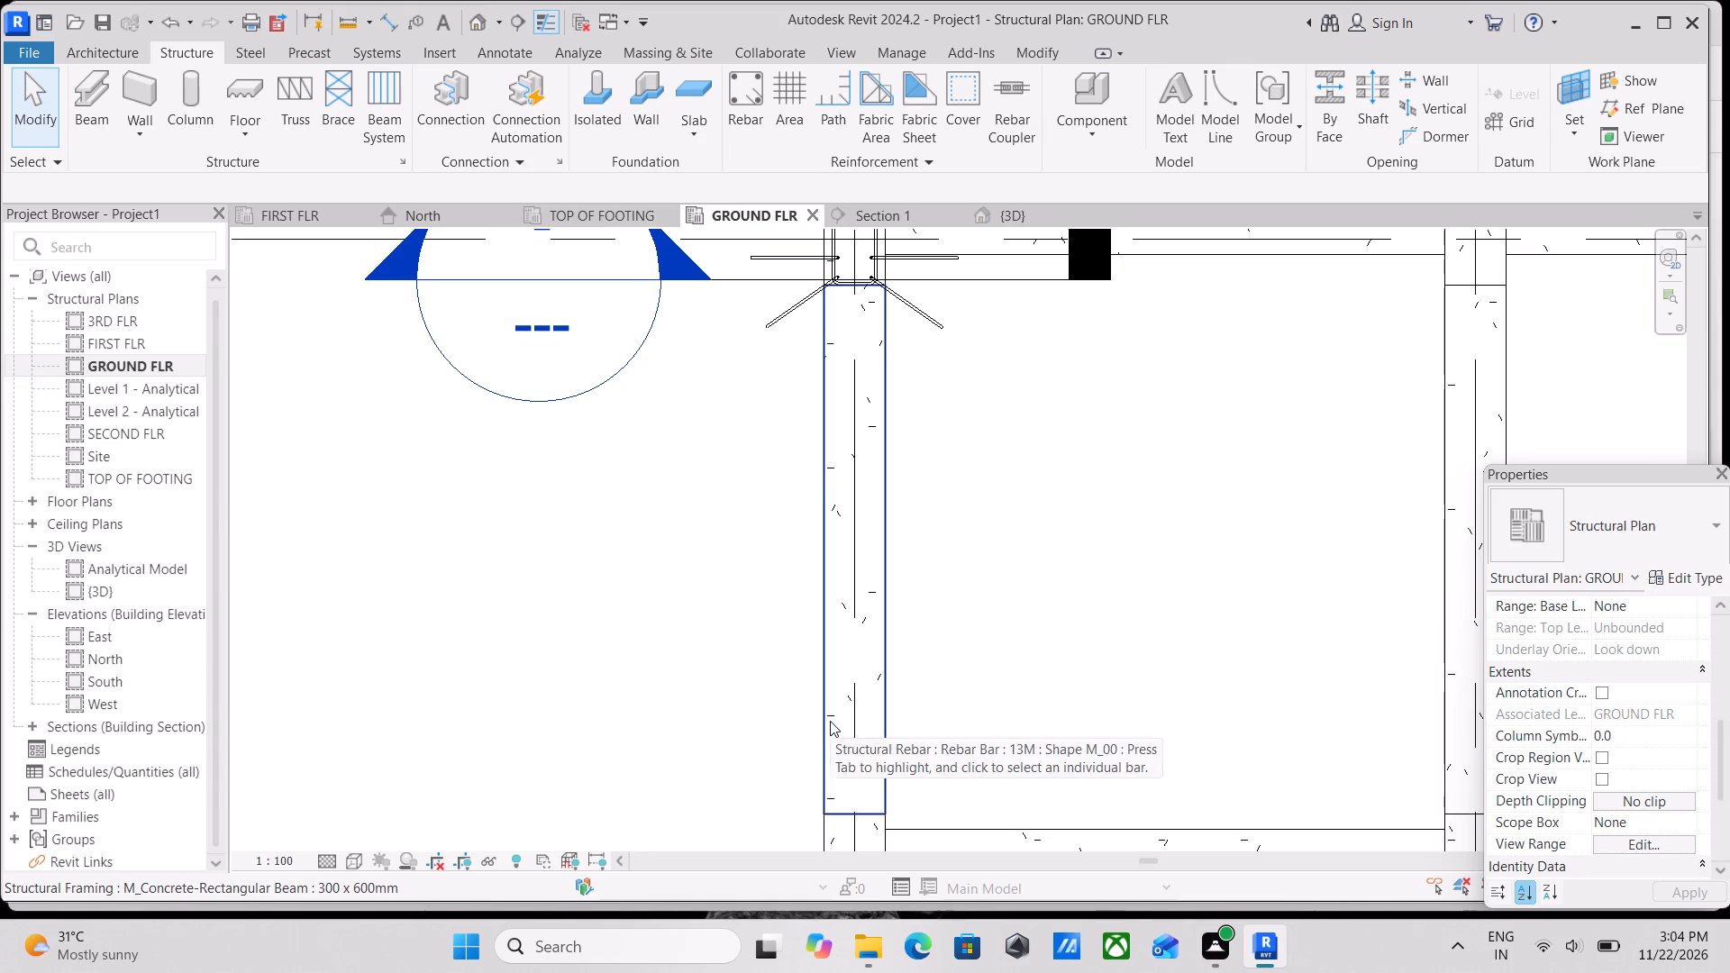
click(515, 18)
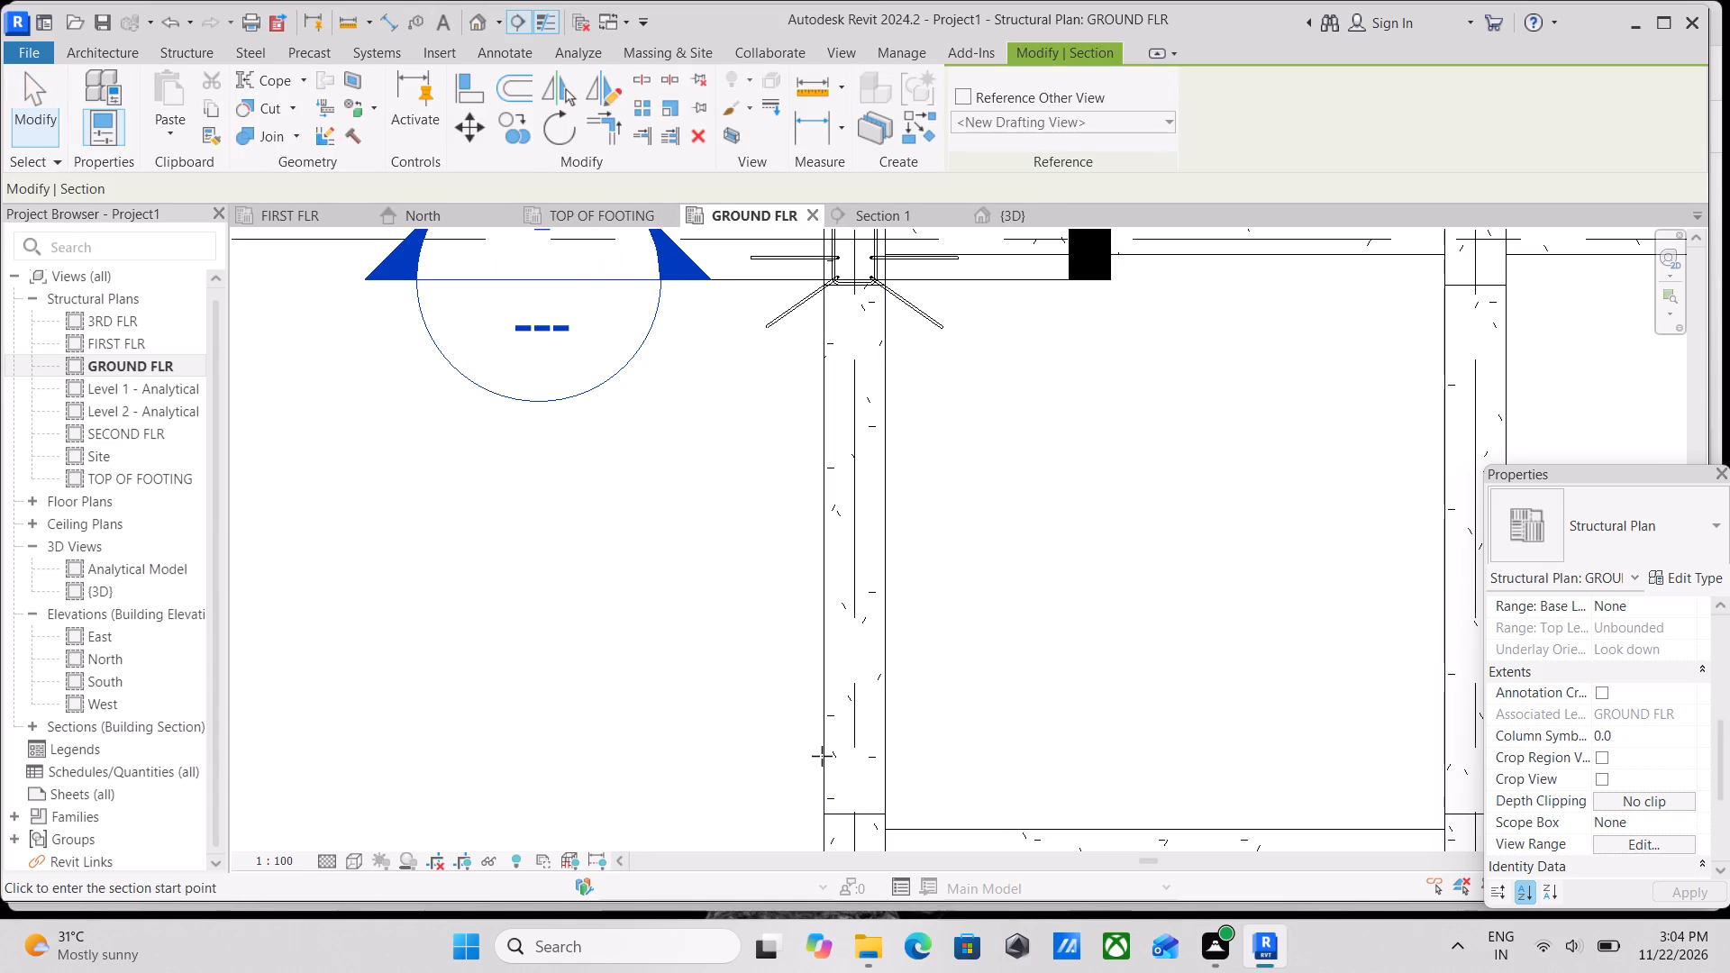
scroll(828, 748, up, 2)
middle_drag(815, 628, 824, 793)
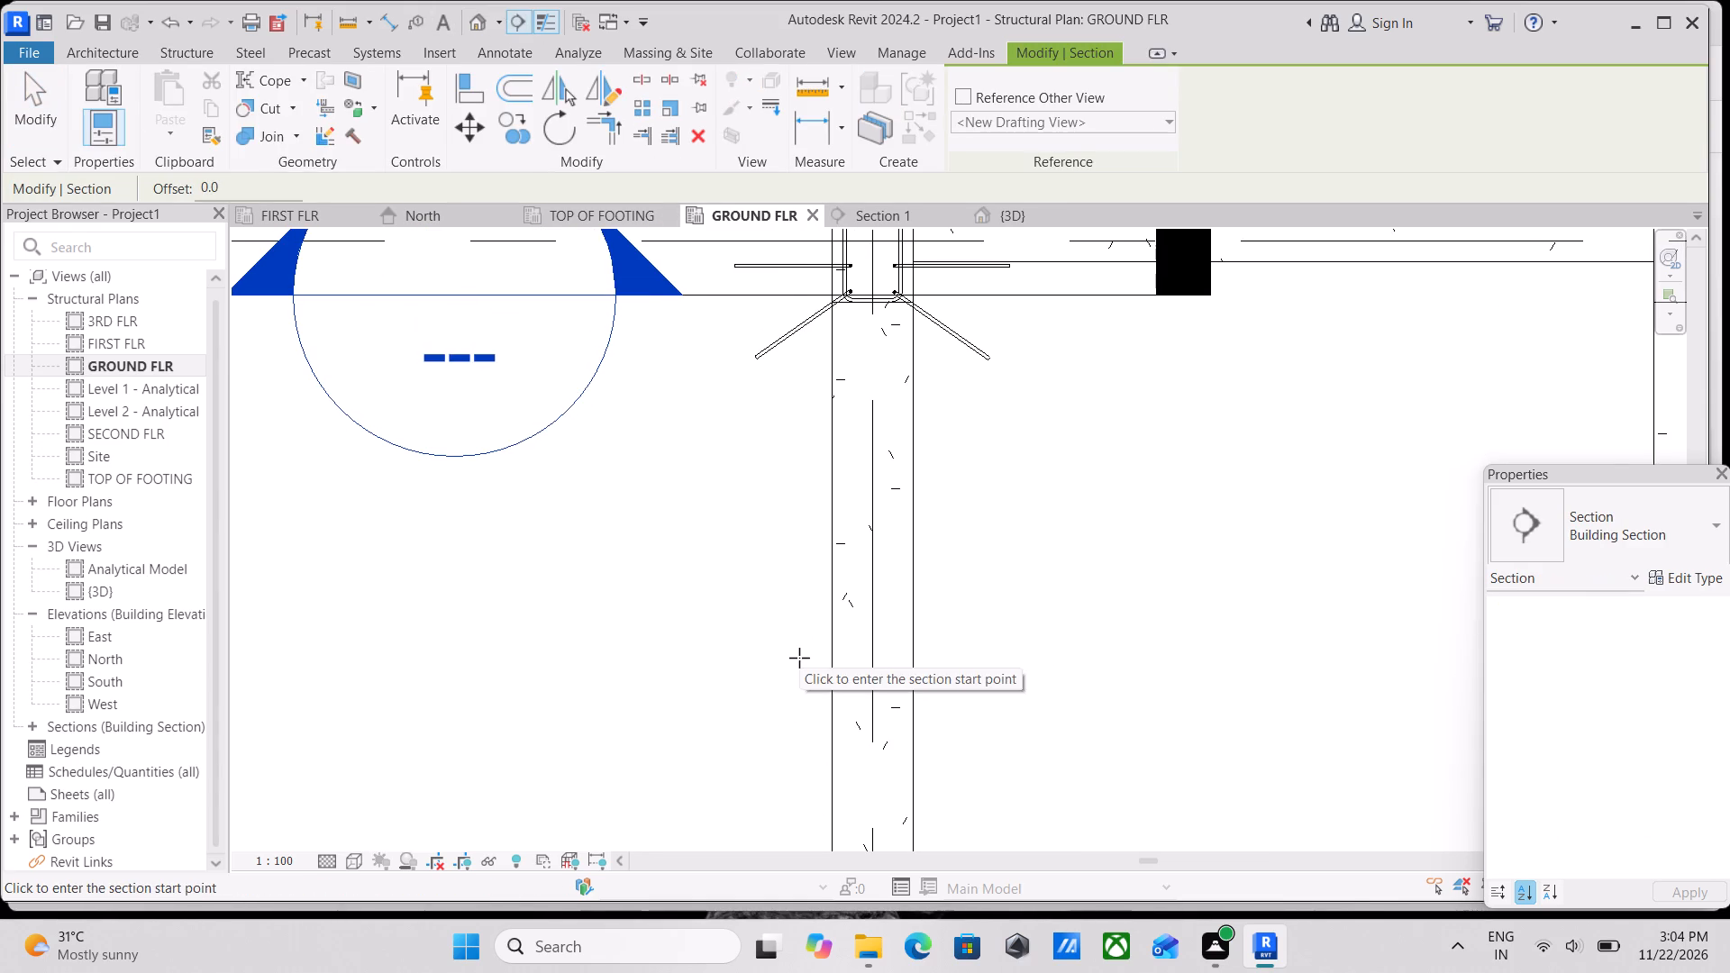
scroll(799, 658, down, 1)
middle_drag(807, 672, 799, 725)
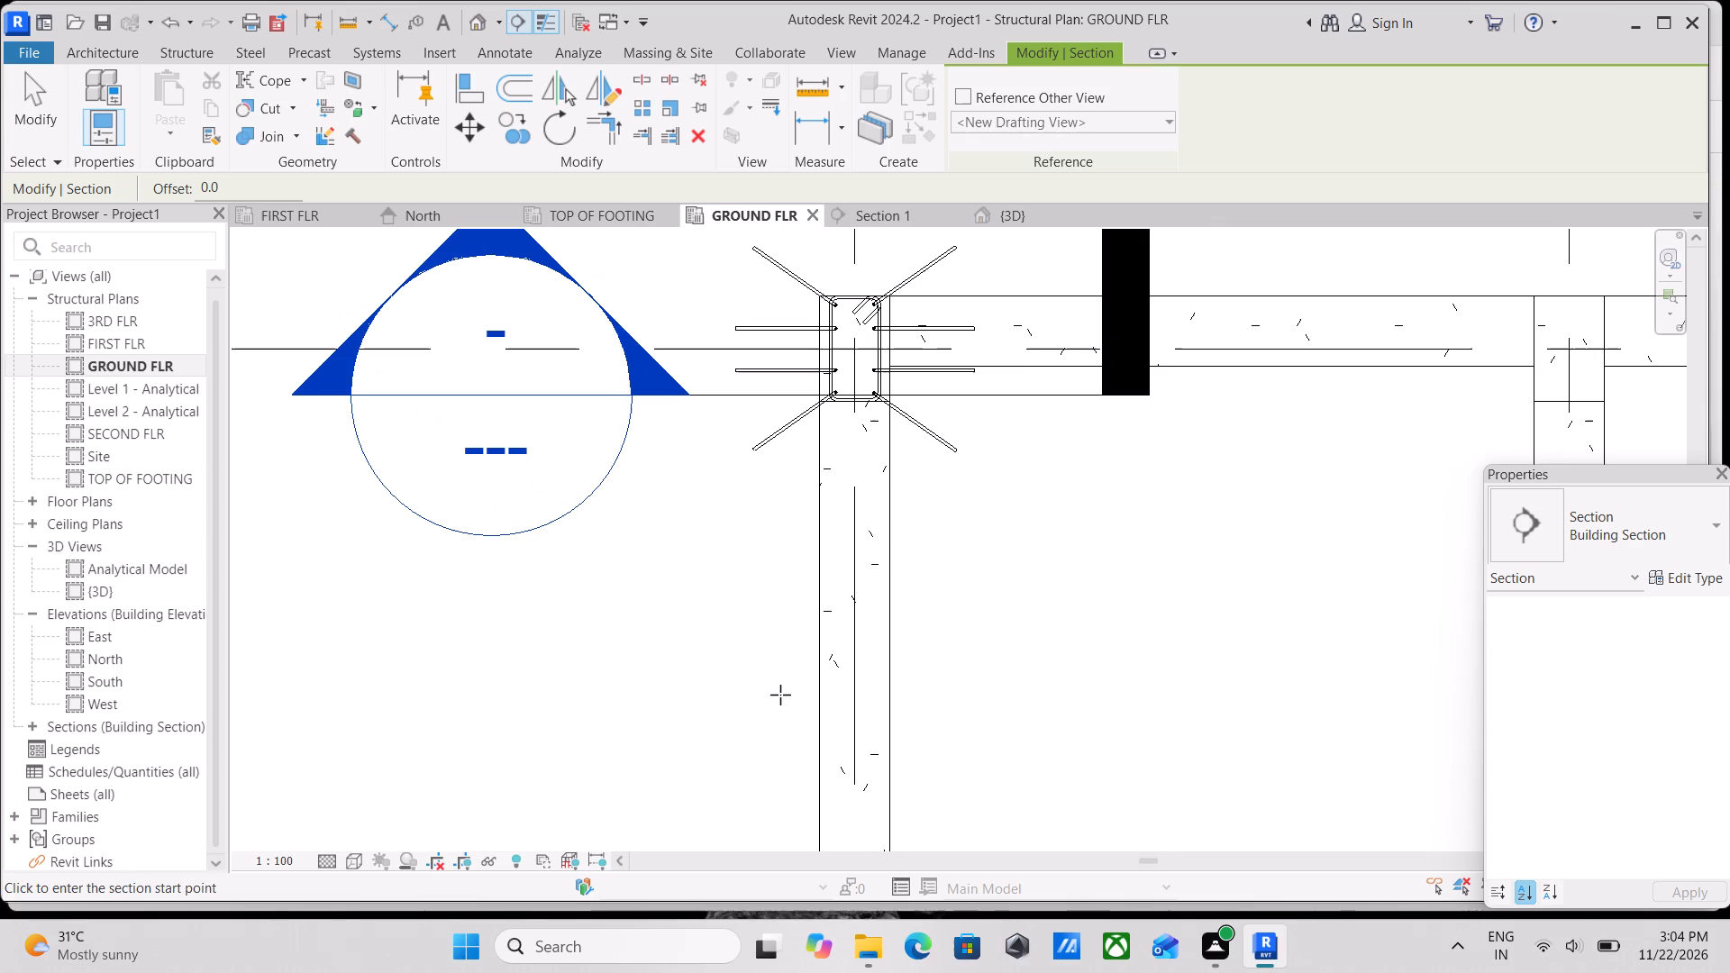
scroll(780, 695, up, 2)
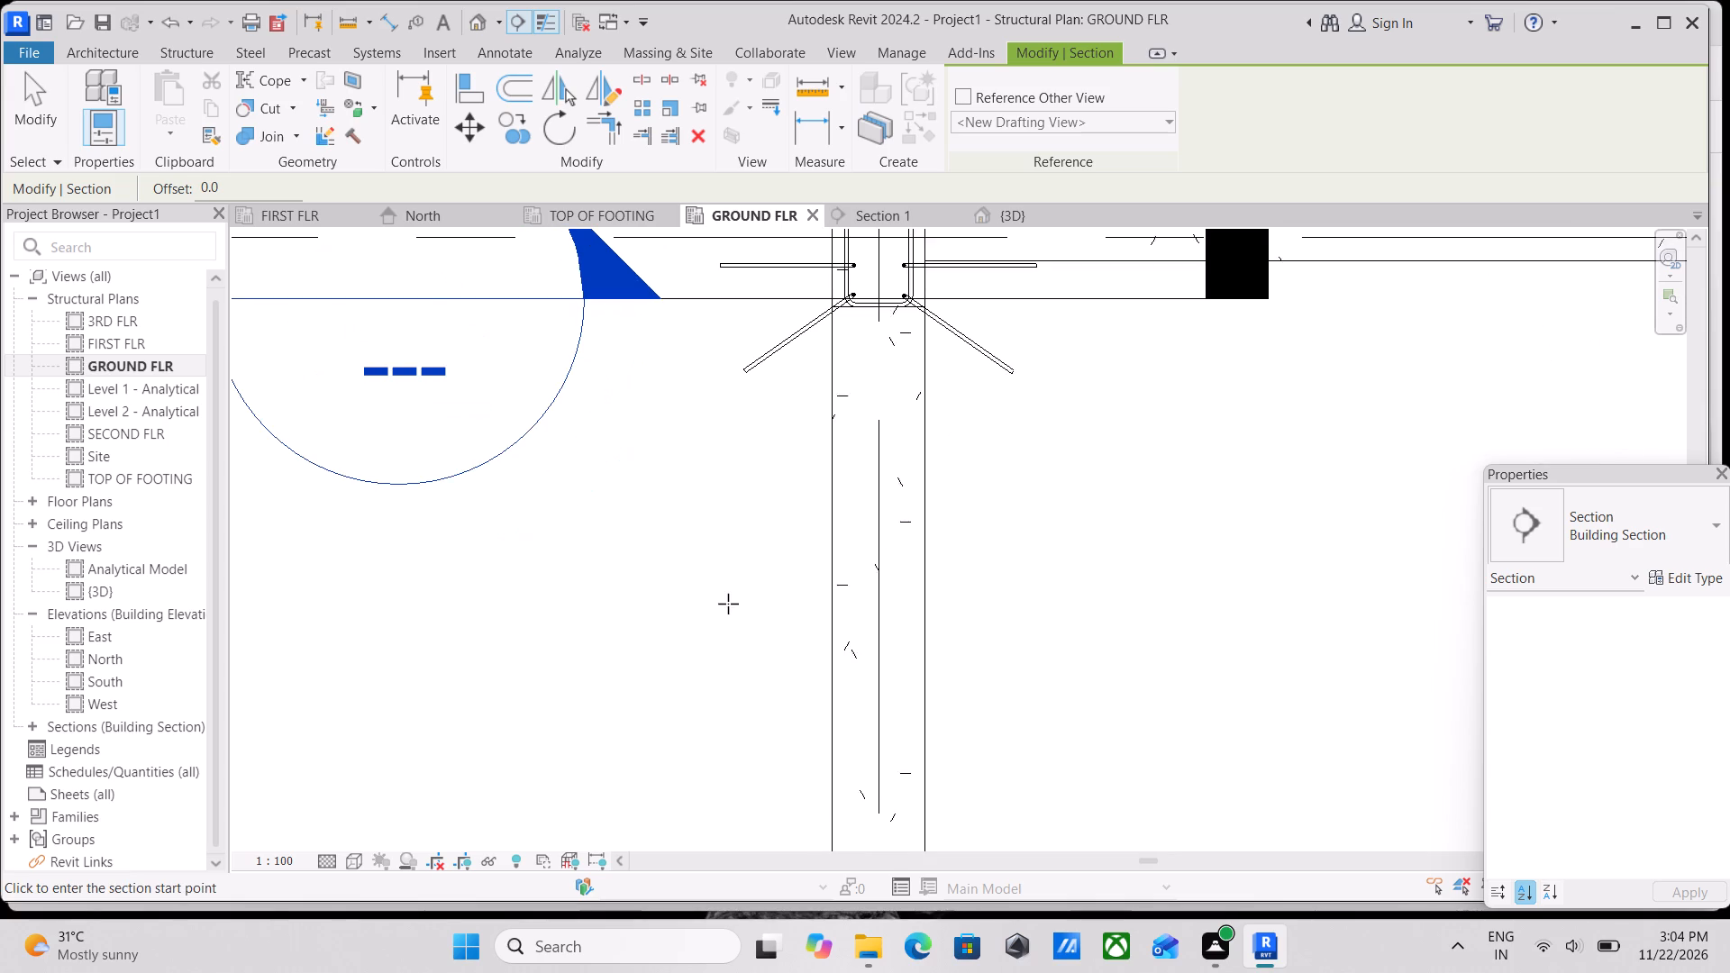
scroll(728, 604, down, 2)
middle_drag(728, 604, 715, 663)
click(729, 637)
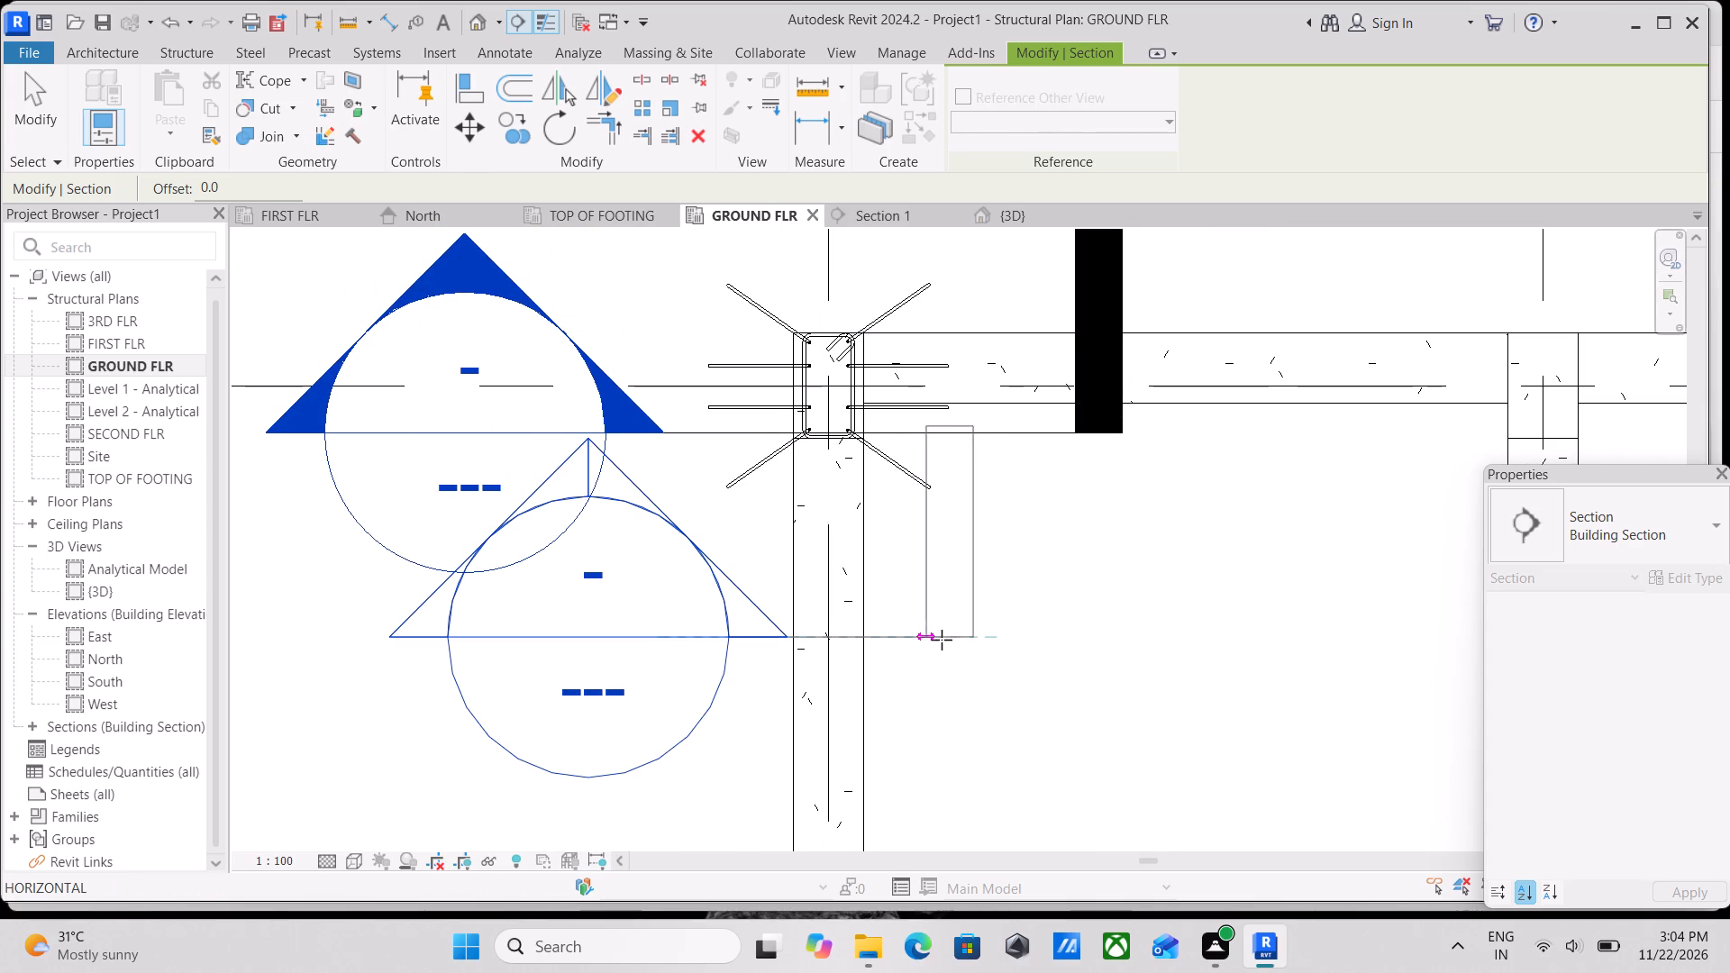
click(959, 640)
scroll(851, 659, down, 2)
middle_drag(851, 668, 850, 680)
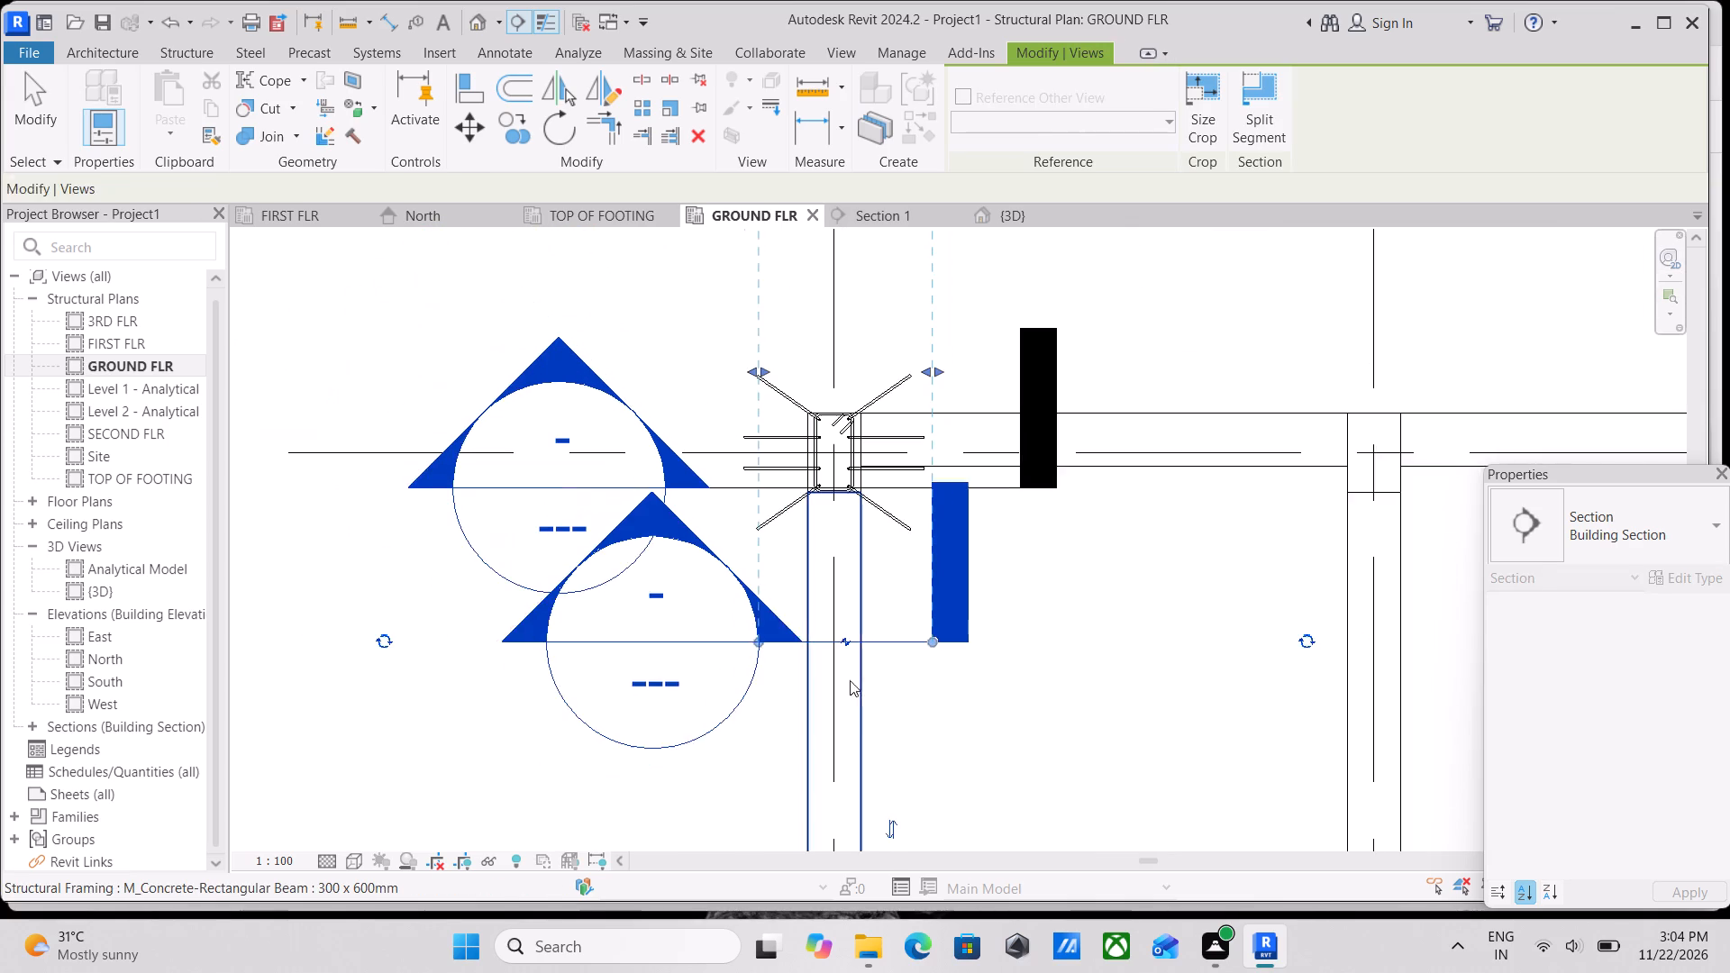
middle_drag(850, 680, 852, 713)
scroll(852, 717, down, 3)
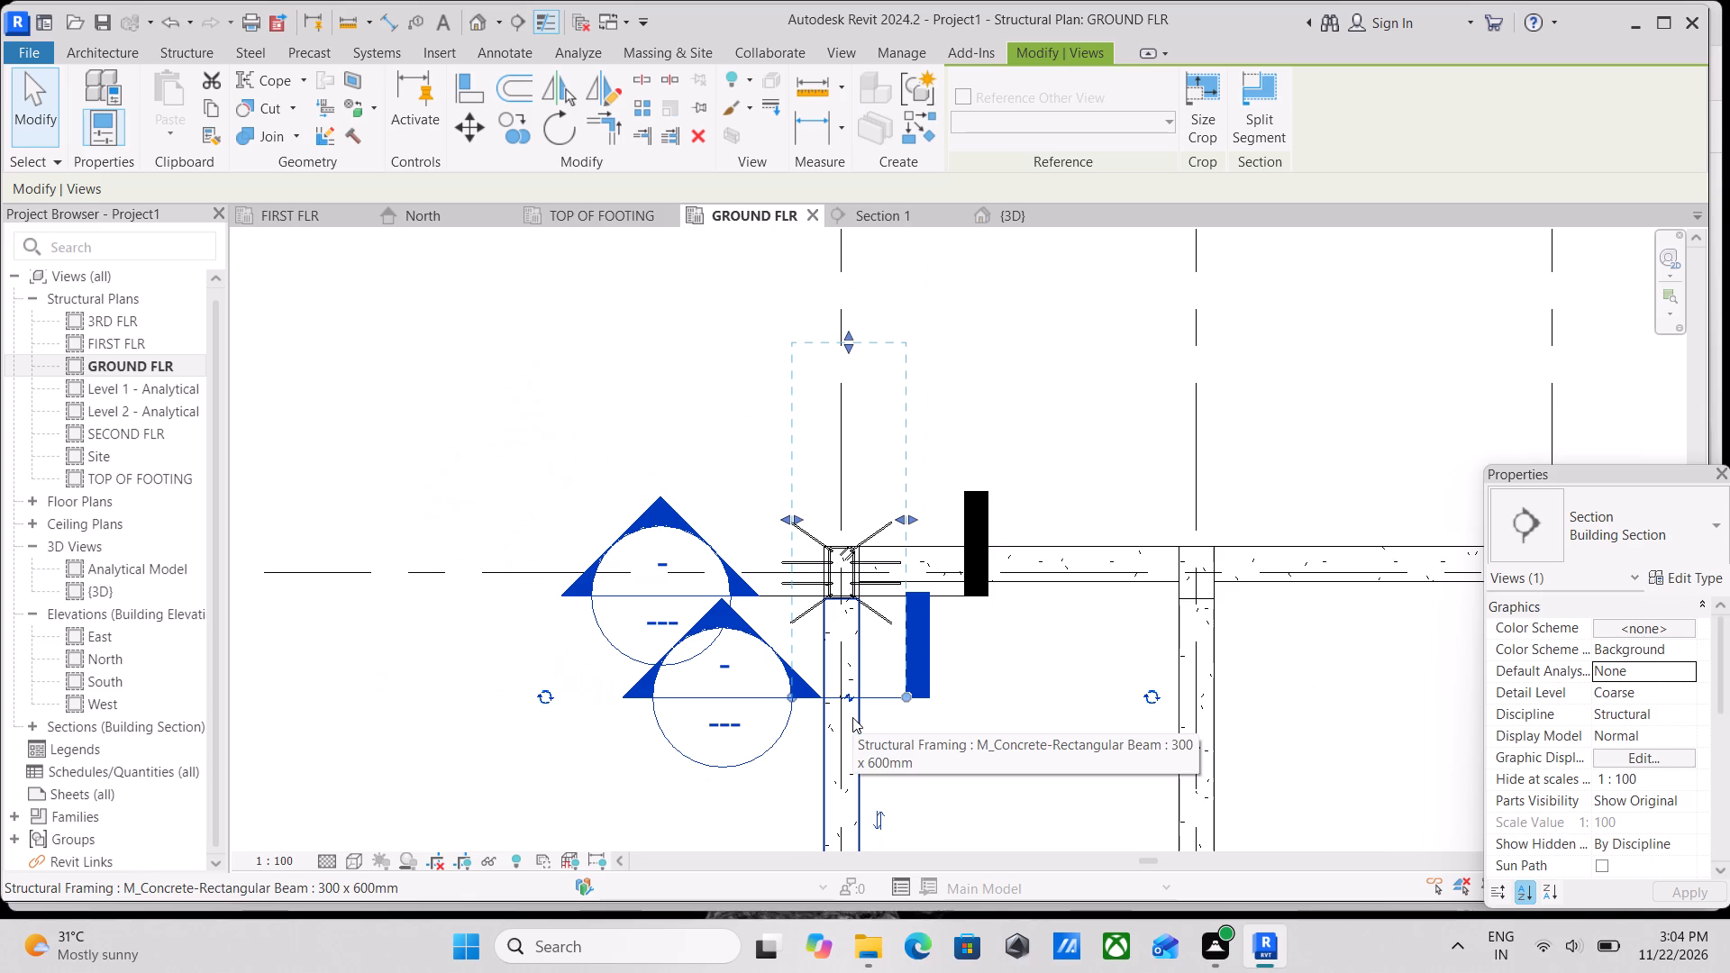
key(Escape)
scroll(859, 726, up, 1)
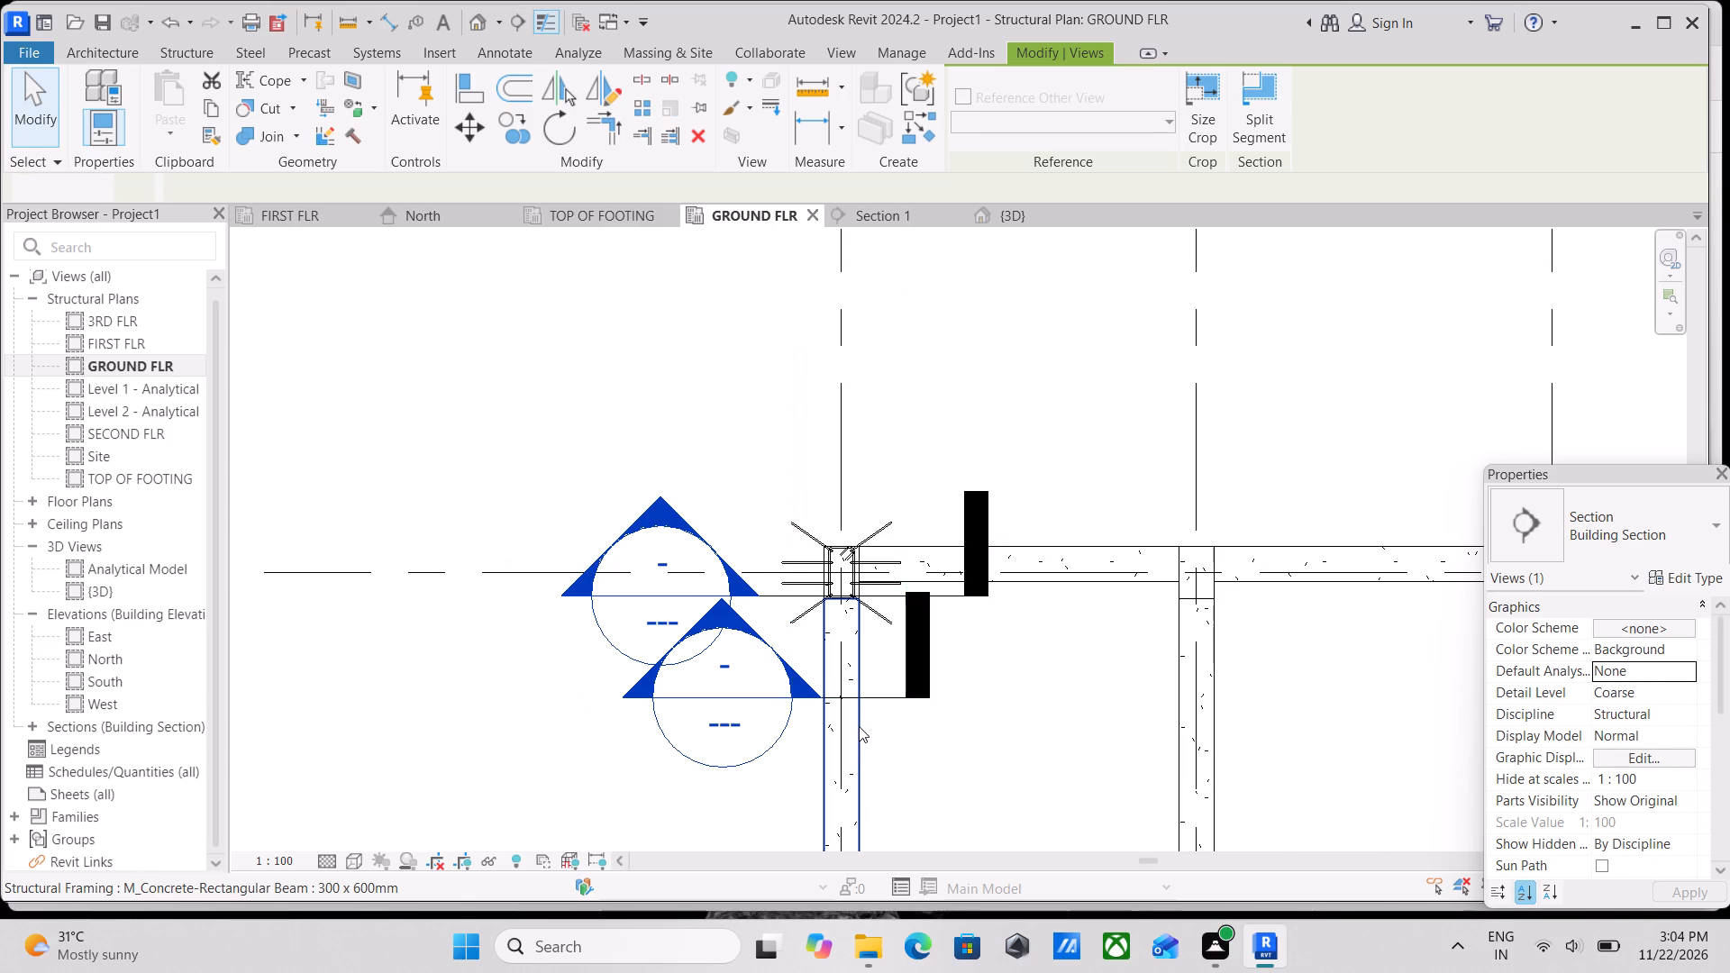
scroll(859, 726, up, 1)
key(Escape)
Move the new section line south along the beam, well away from the reinforced column.
click(884, 698)
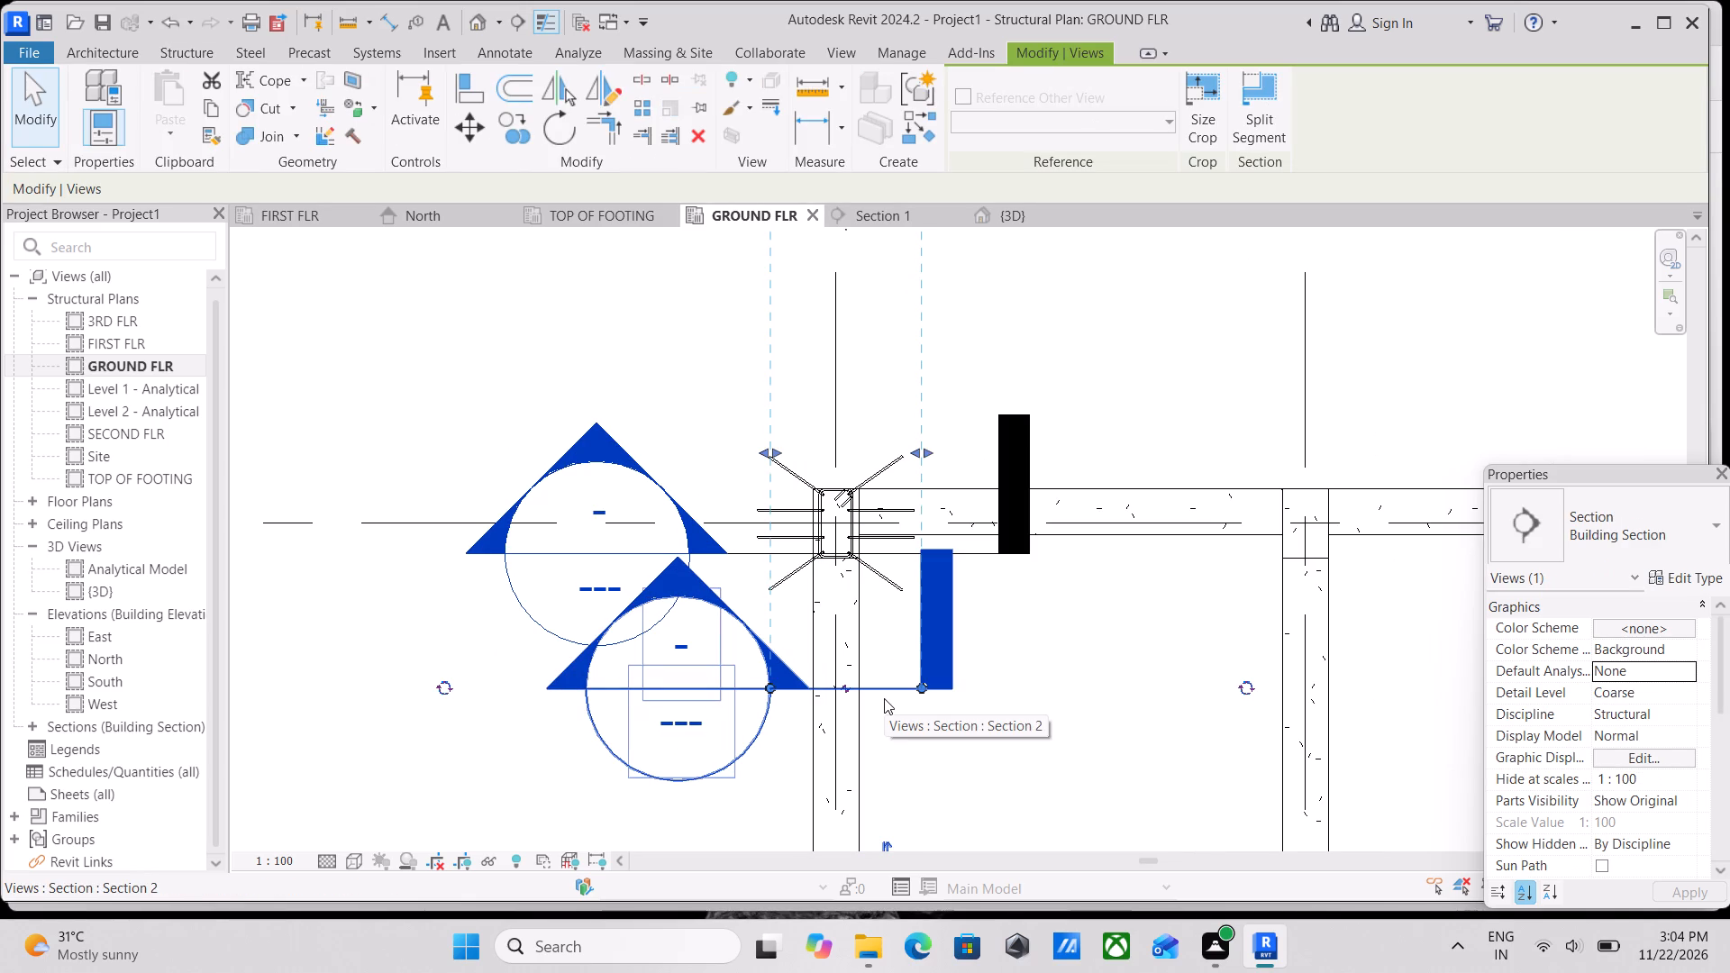
key(Down)
key(Down)
key(Down)
key(Down)
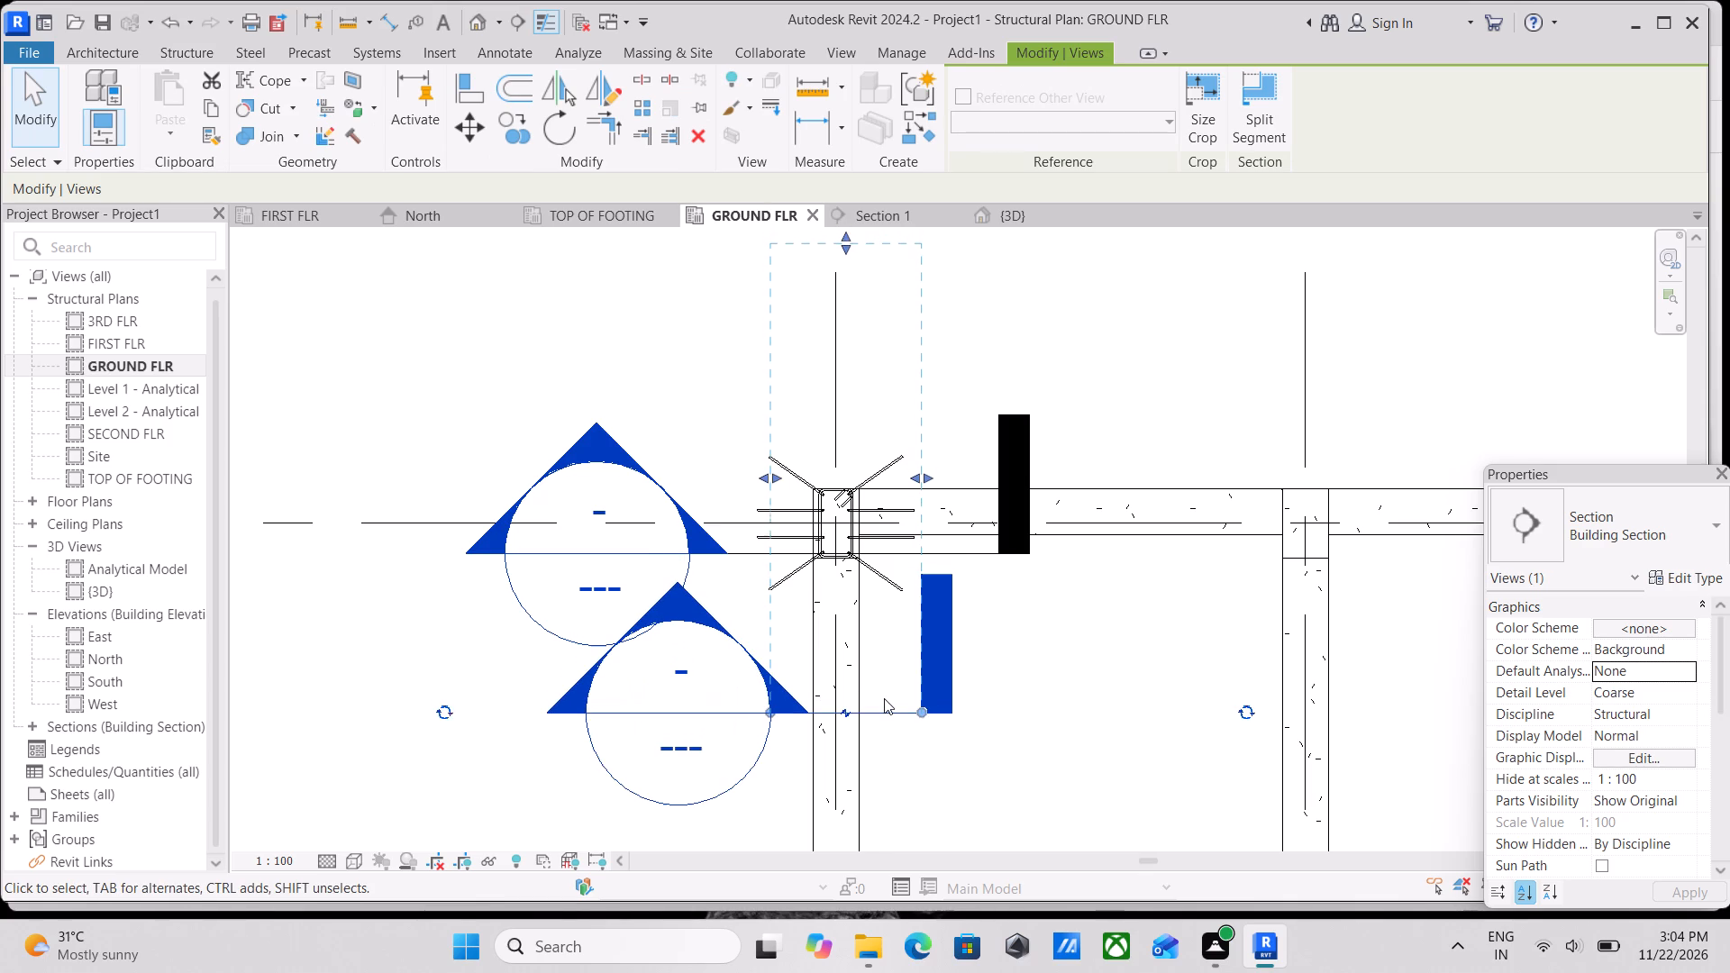
key(Down)
key(Down)
key(Down)
key(Down)
key(Down)
key(Down)
key(Down)
key(Down)
key(Down)
key(Down)
key(Down)
key(Down)
key(Down)
key(Down)
key(Down)
key(Down)
key(Down)
key(Down)
key(Down)
key(Down)
key(Down)
key(Down)
key(Down)
key(Down)
key(Down)
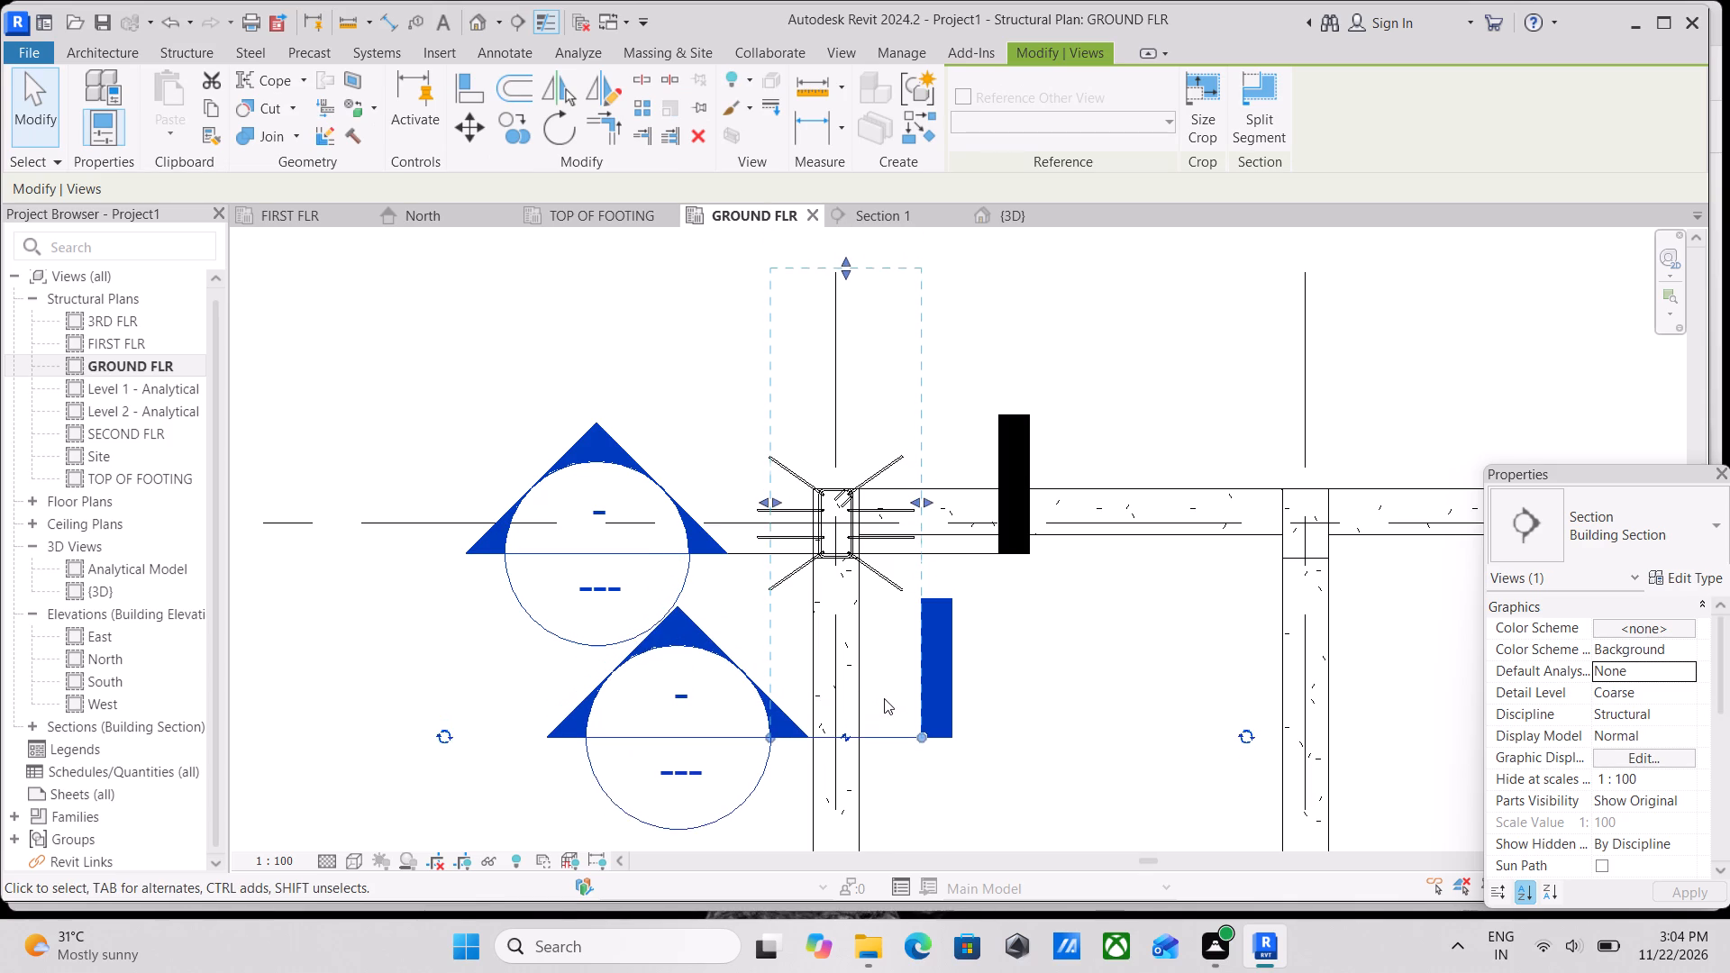
key(Down)
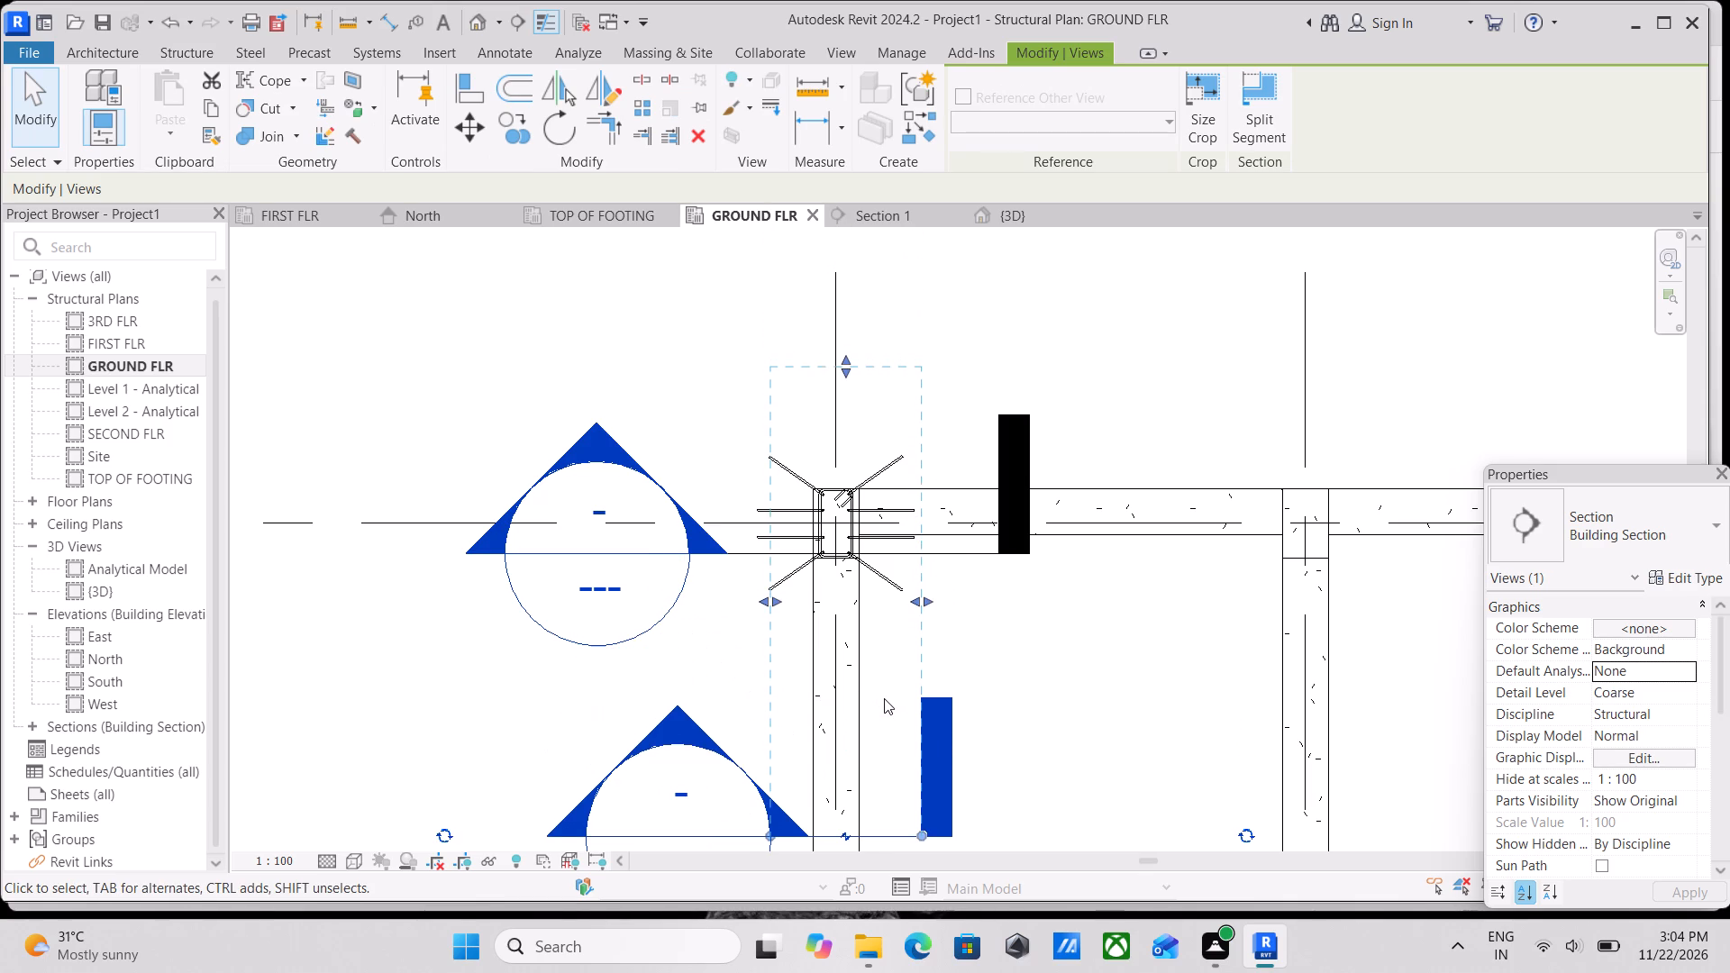
key(Down)
key(Down)
key(Down)
key(Down)
key(Down)
key(Down)
key(Down)
key(Down)
key(Down)
key(Down)
key(Down)
key(Down)
key(Down)
key(Down)
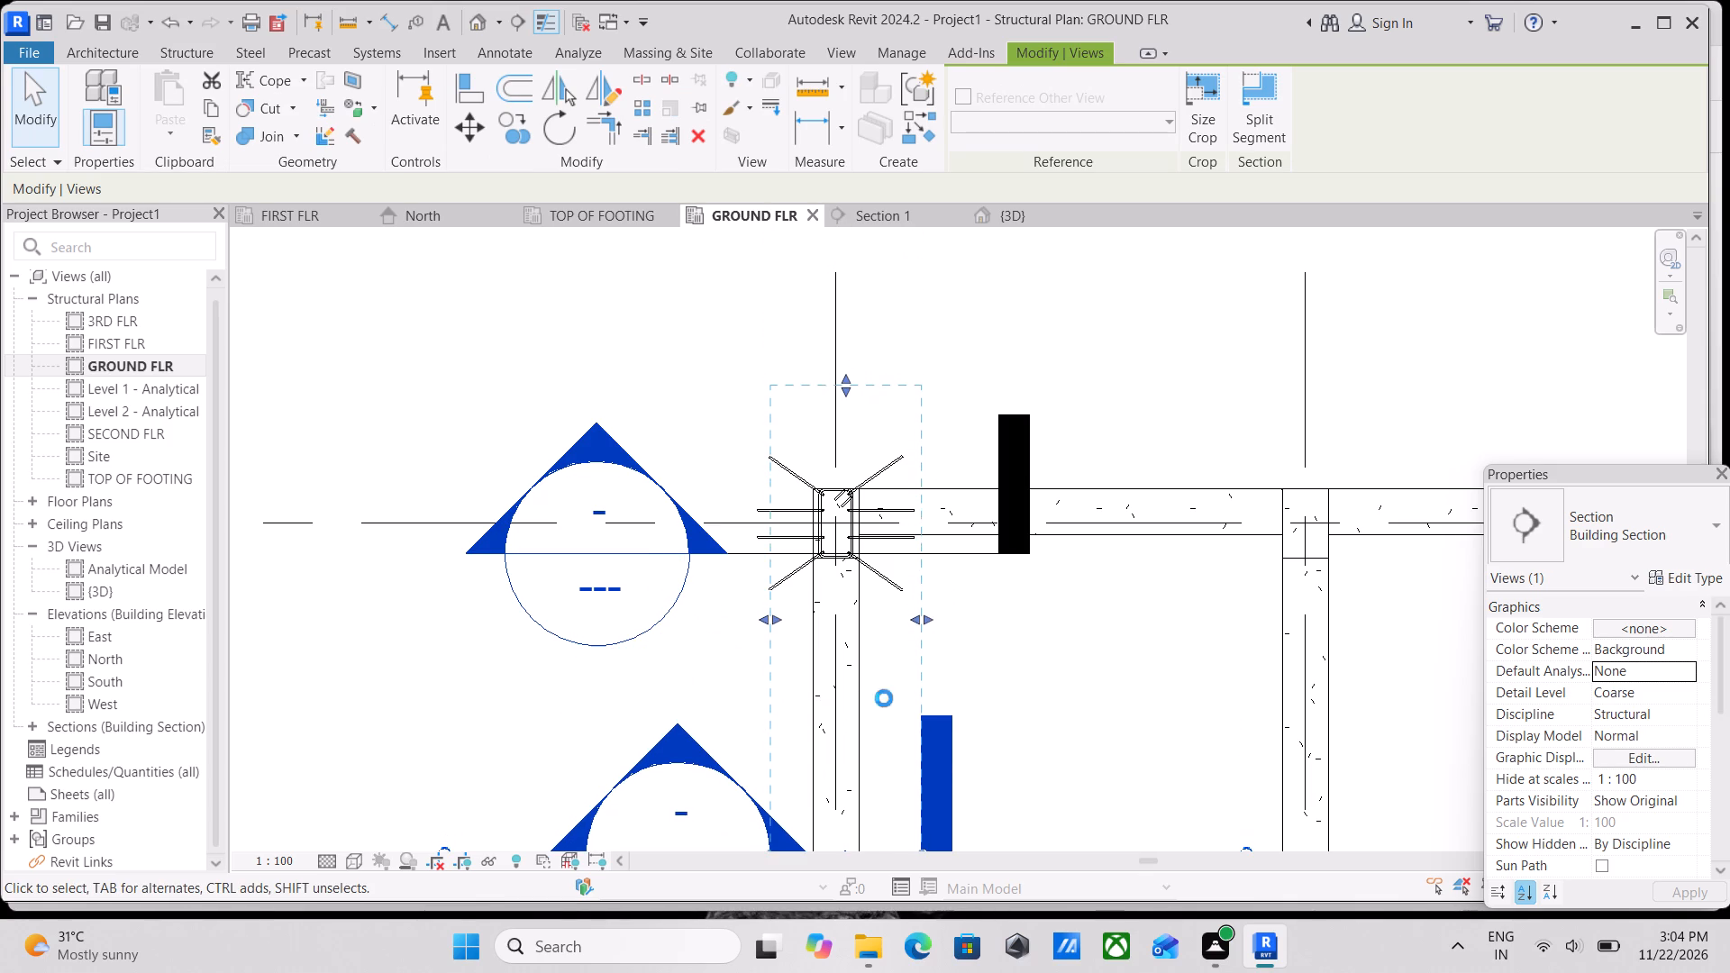
key(Down)
key(Down)
key(Down)
key(Down)
key(Down)
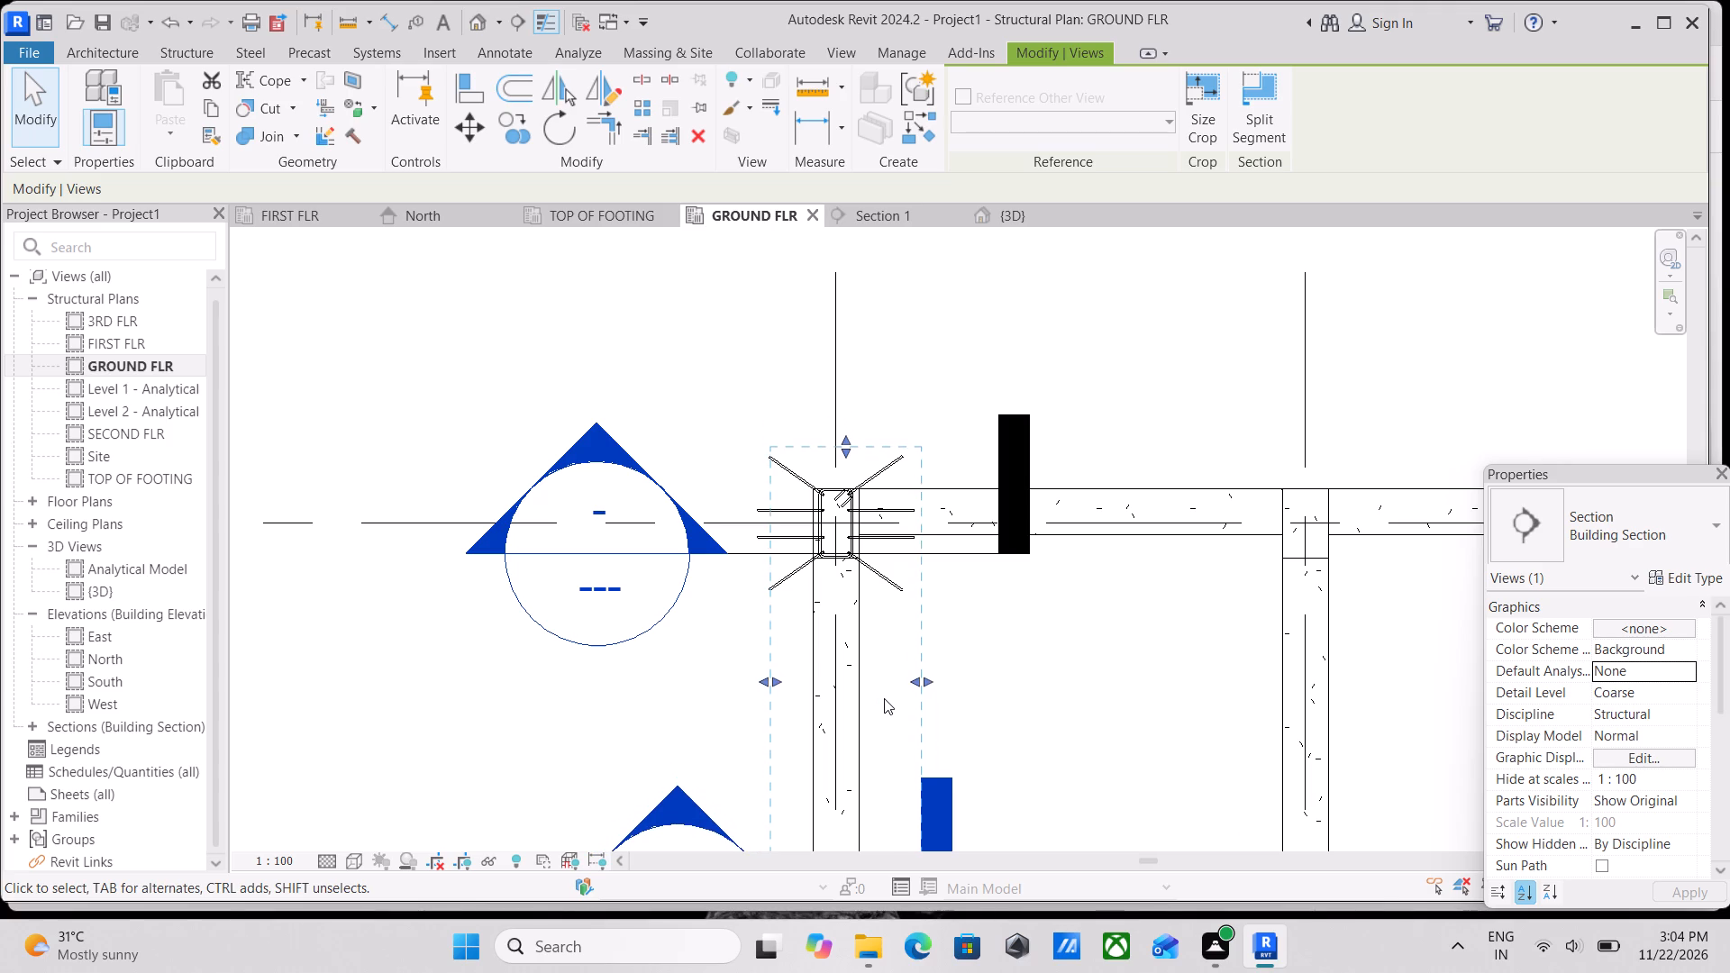
key(Down)
key(Down)
key(Down)
key(Down)
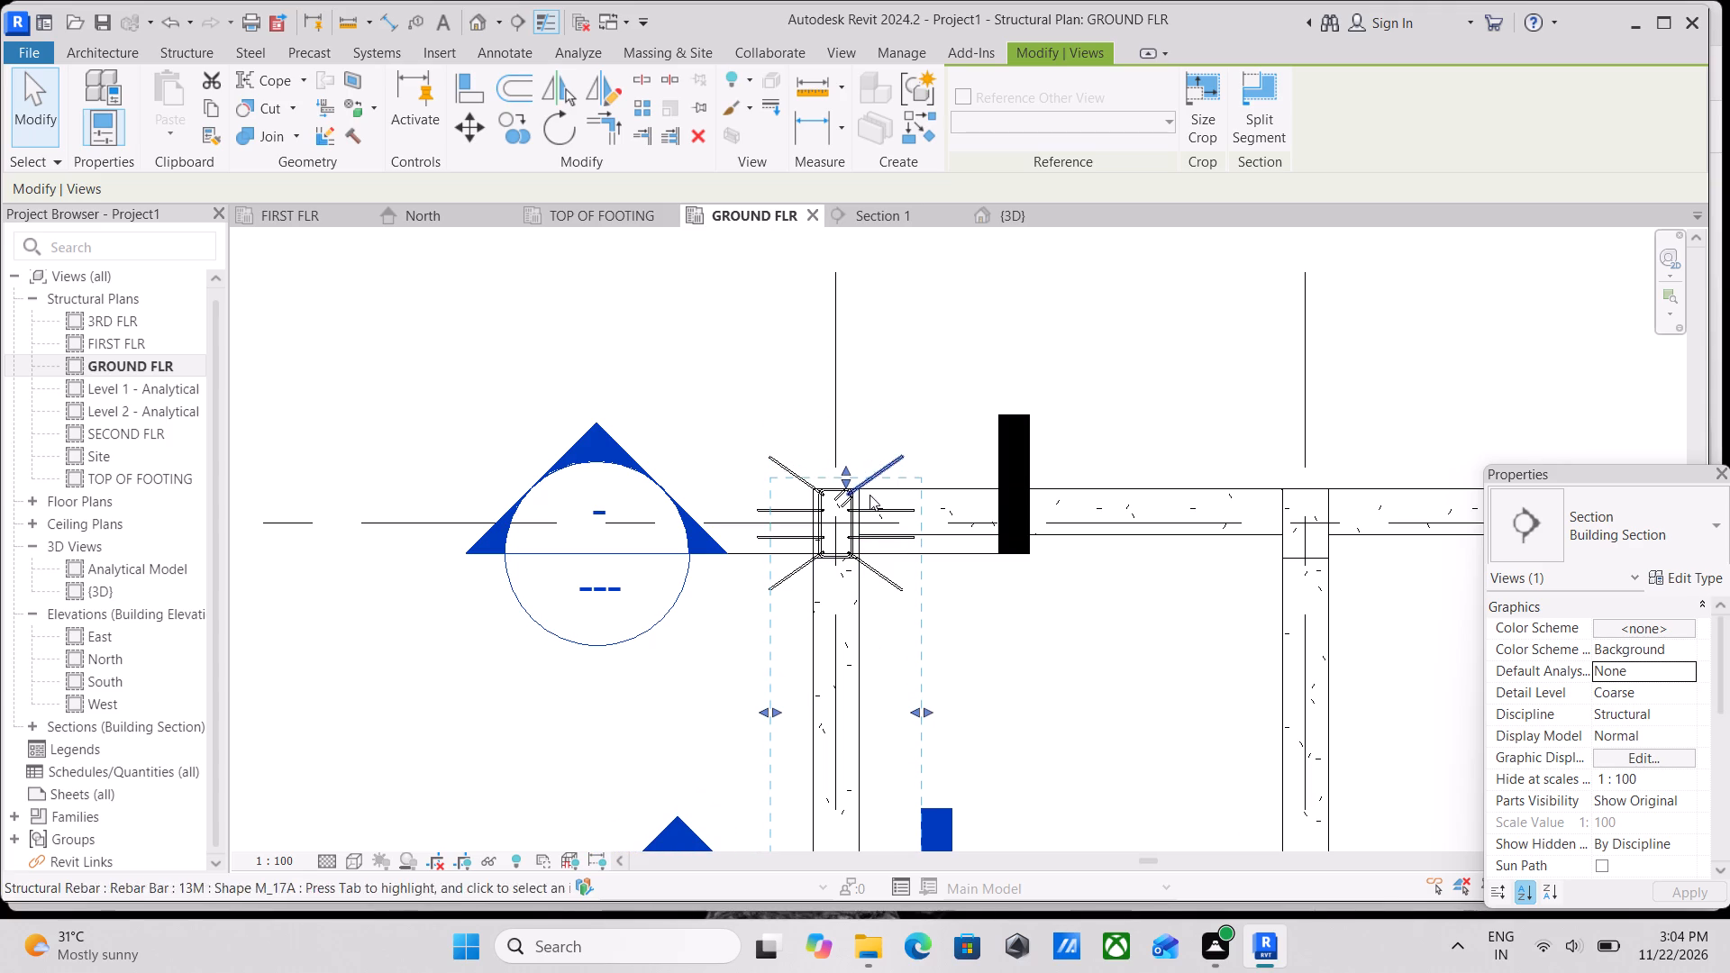
Pull the section's far clip boundary south so its view depth stops short of the reinforced column.
drag(838, 483, 841, 679)
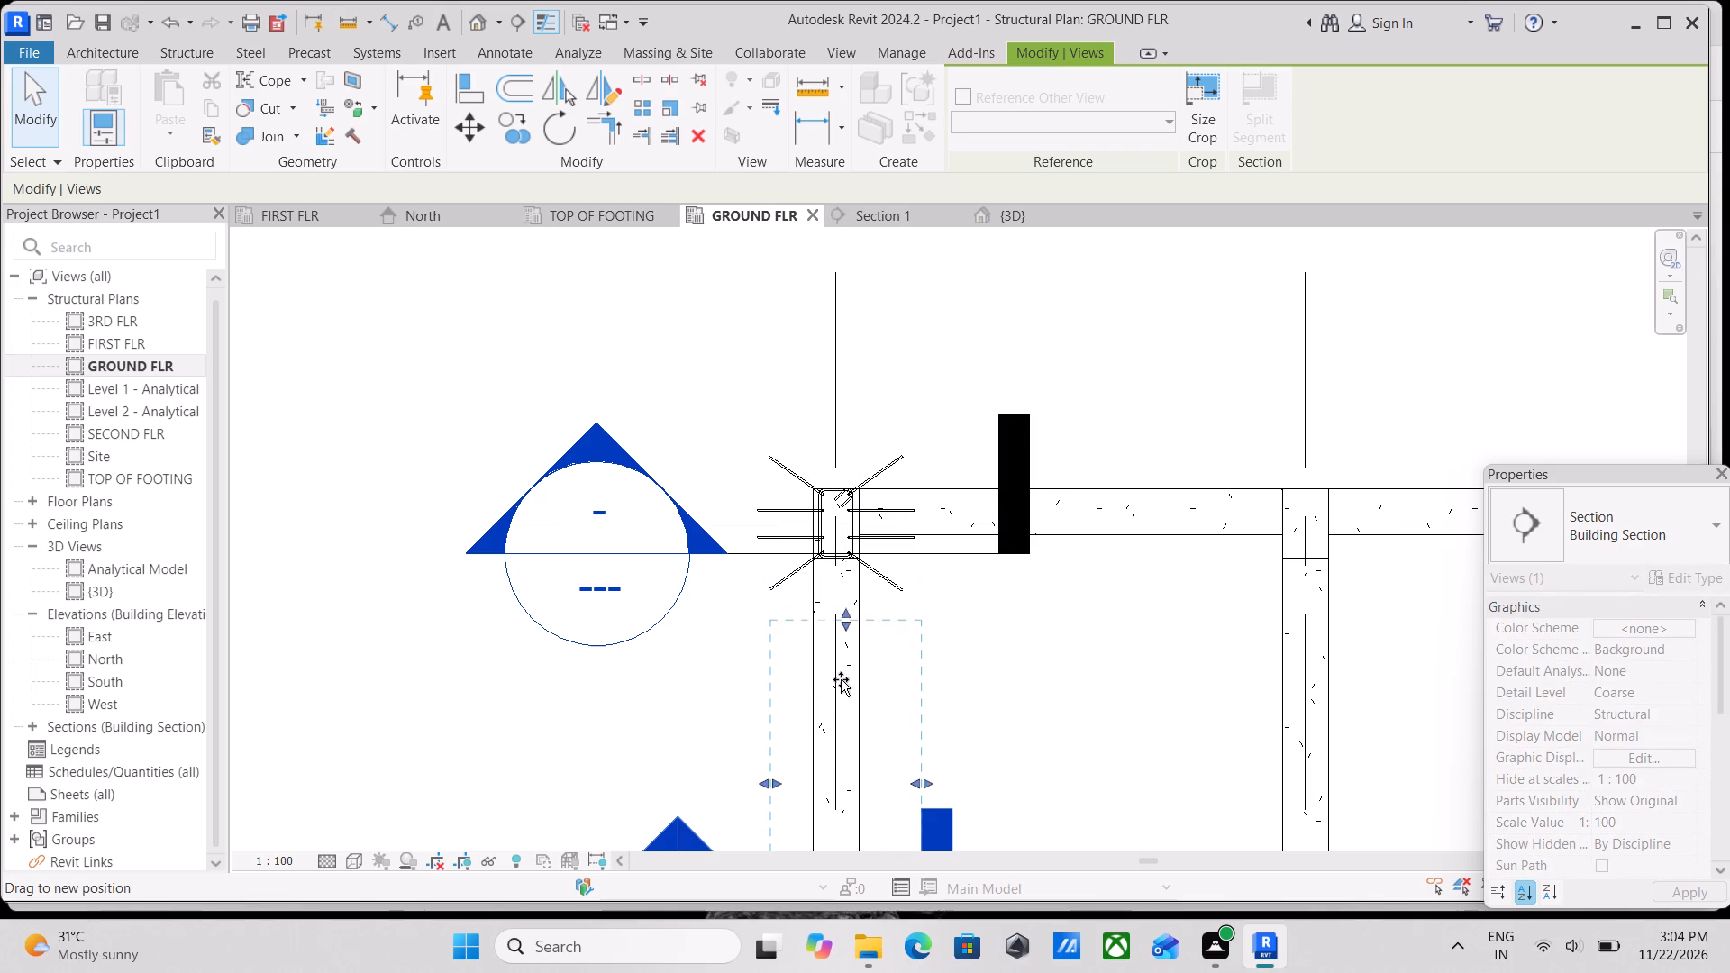
drag(841, 679, 838, 784)
Nudge the section line slightly back north so it cuts the beam clear of the next crossing beam.
scroll(835, 741, down, 2)
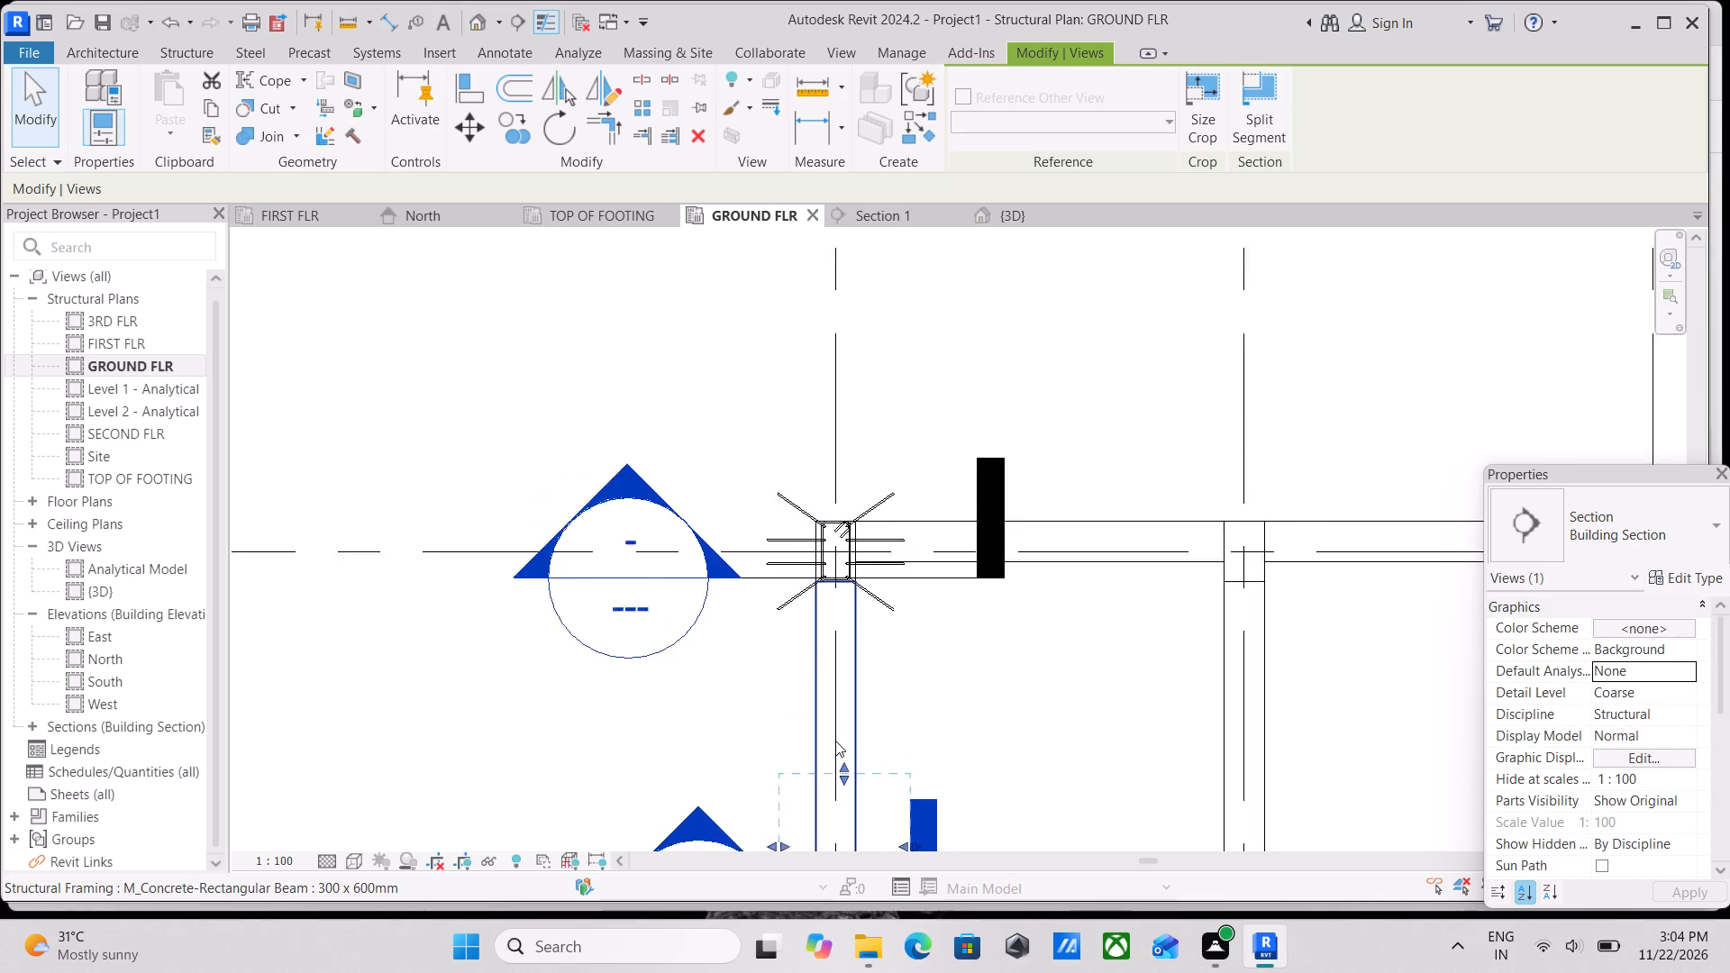
middle_drag(837, 734, 901, 561)
scroll(888, 610, up, 1)
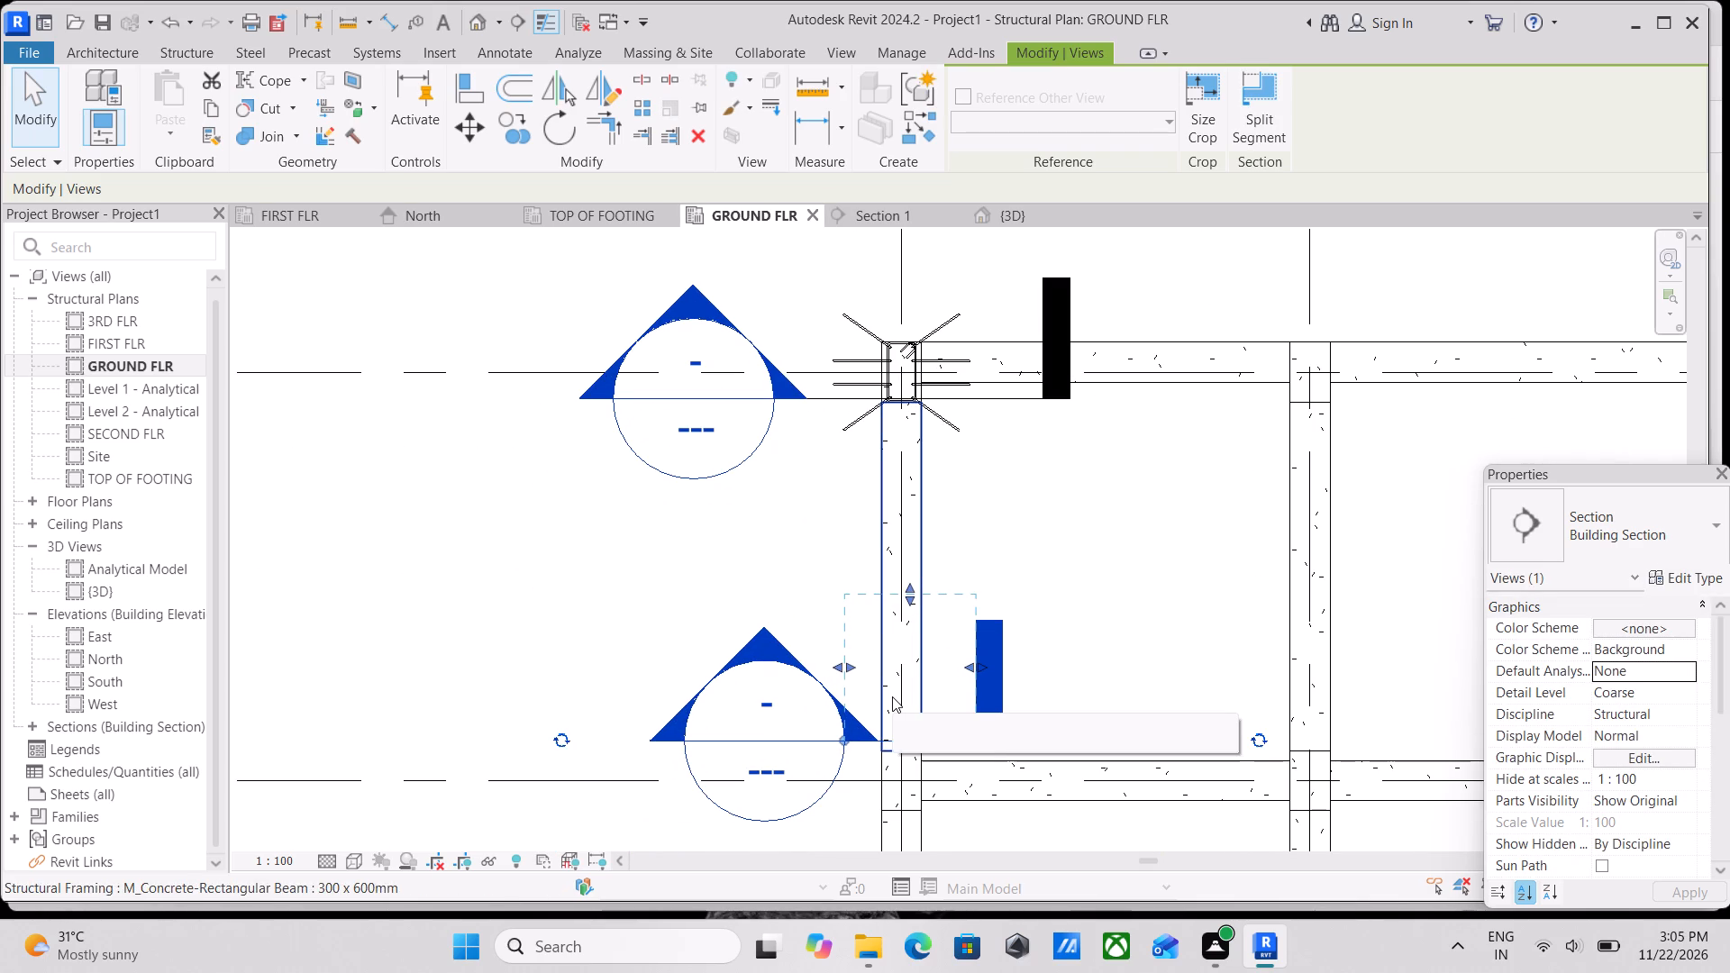
key(Up)
key(Up)
key(Up)
key(Up)
key(Up)
key(Up)
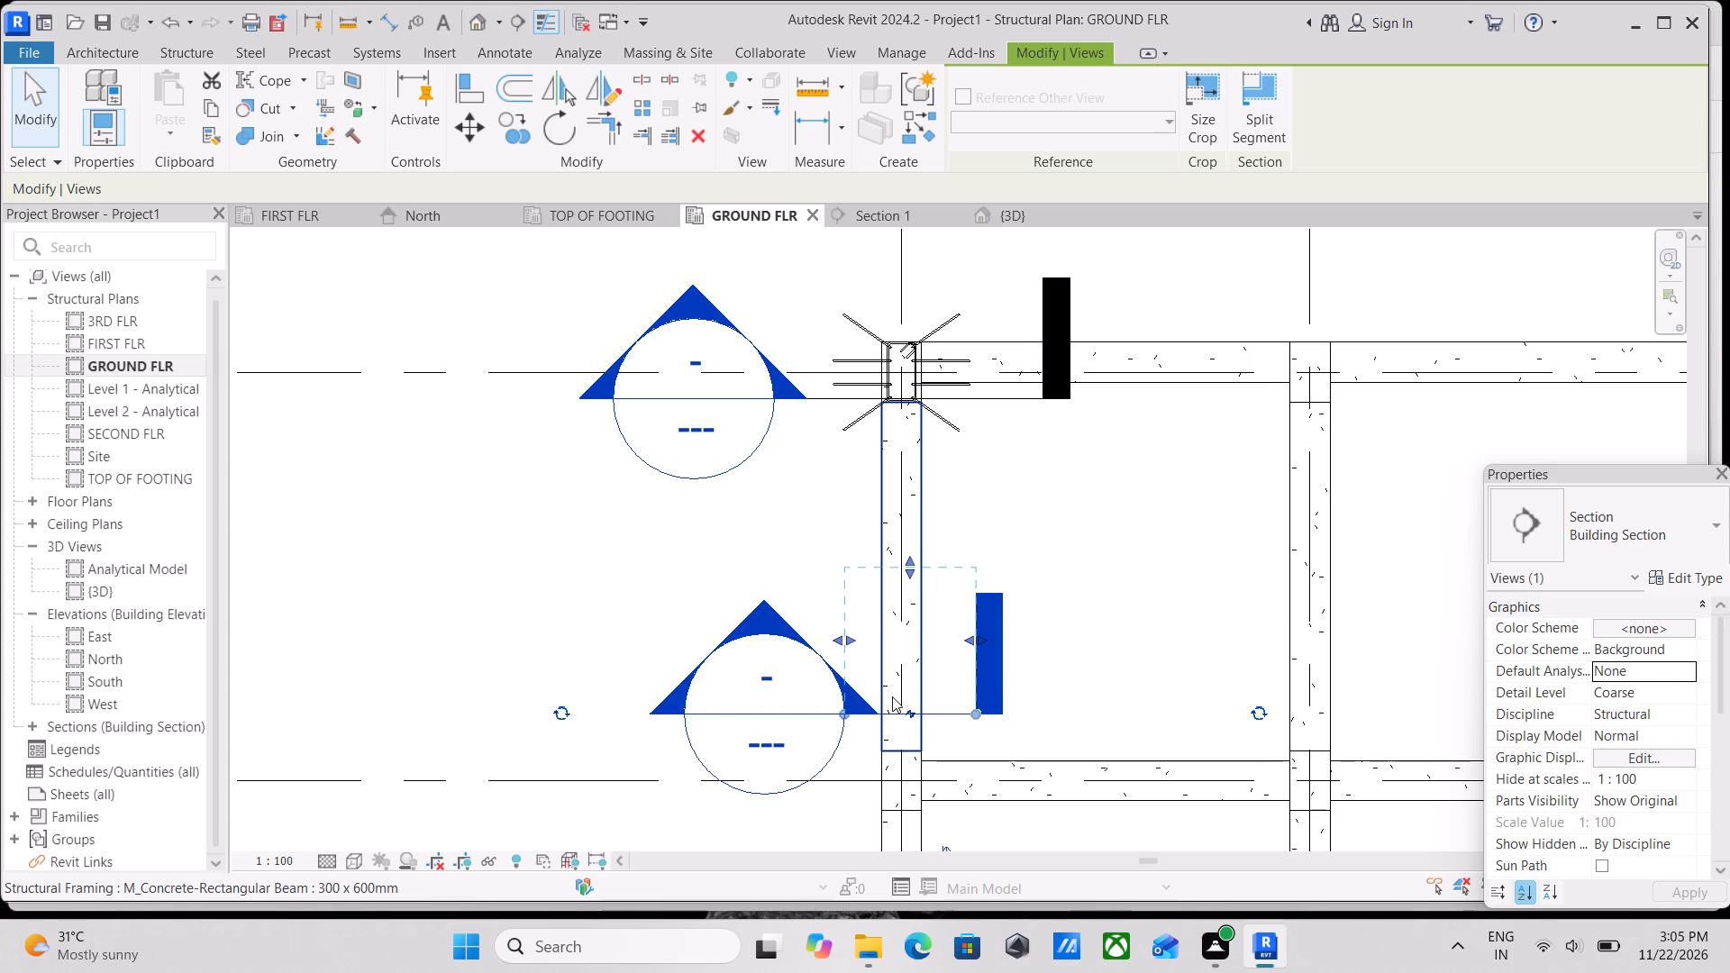
key(Up)
key(Up)
key(Up)
key(Up)
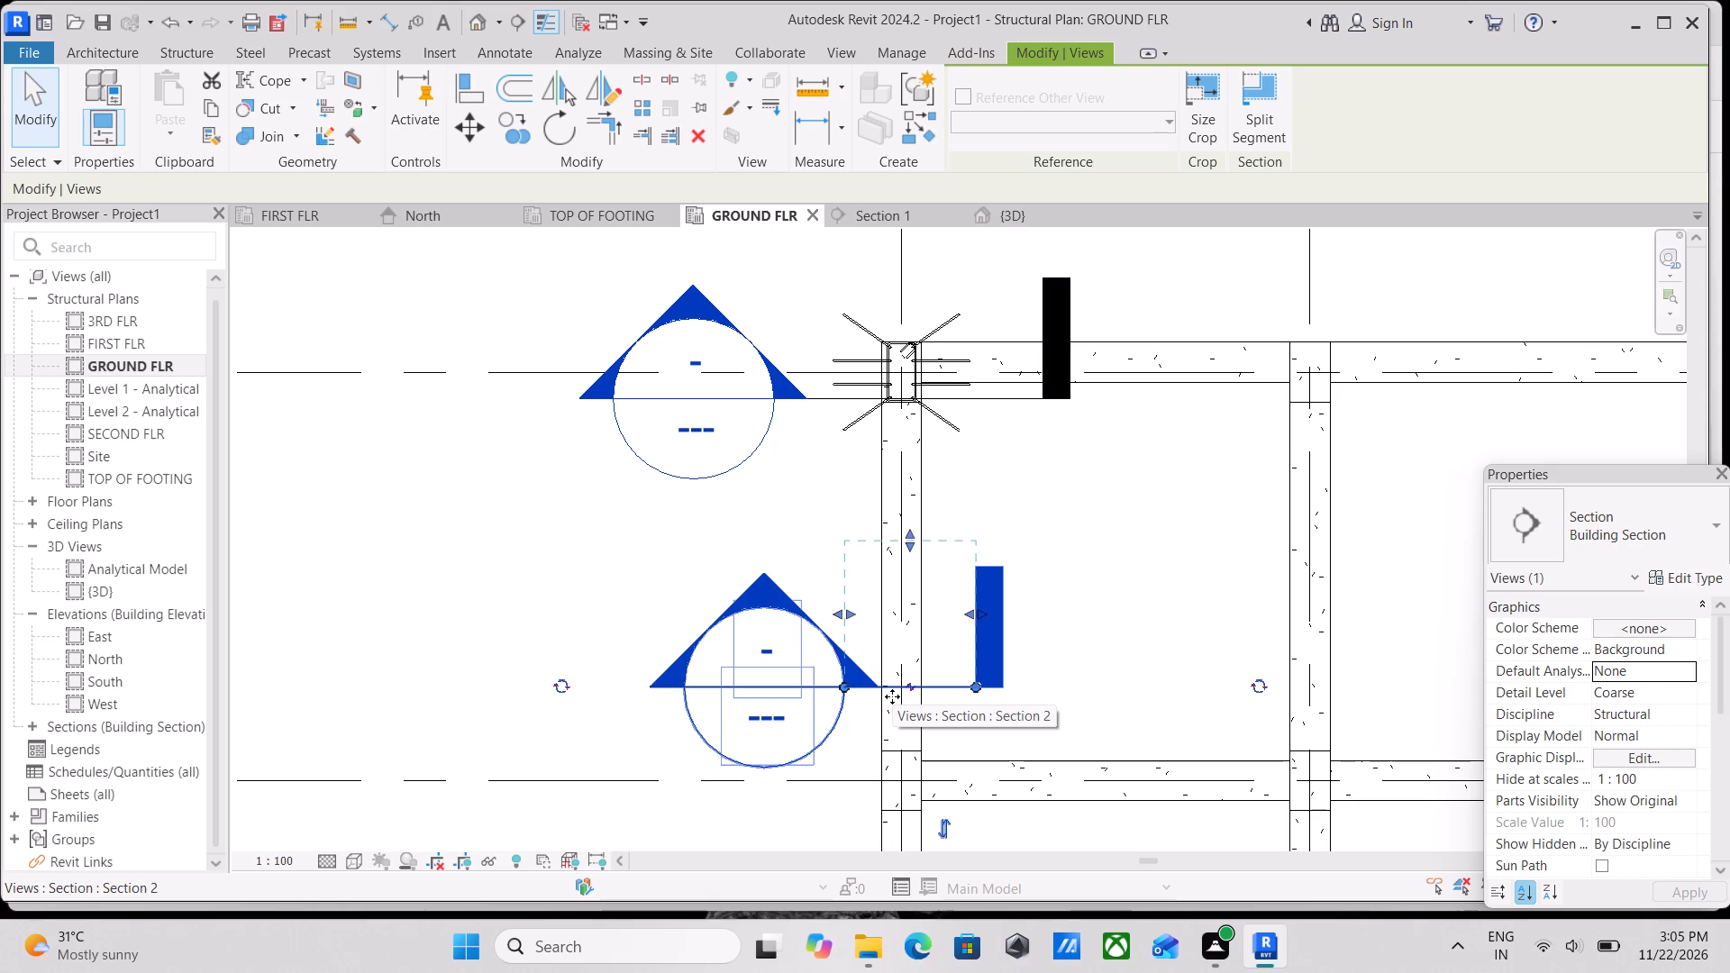
Tighten the section's view extents around the beam, narrowing both sides and shortening the view depth to a small box.
scroll(1006, 720, up, 3)
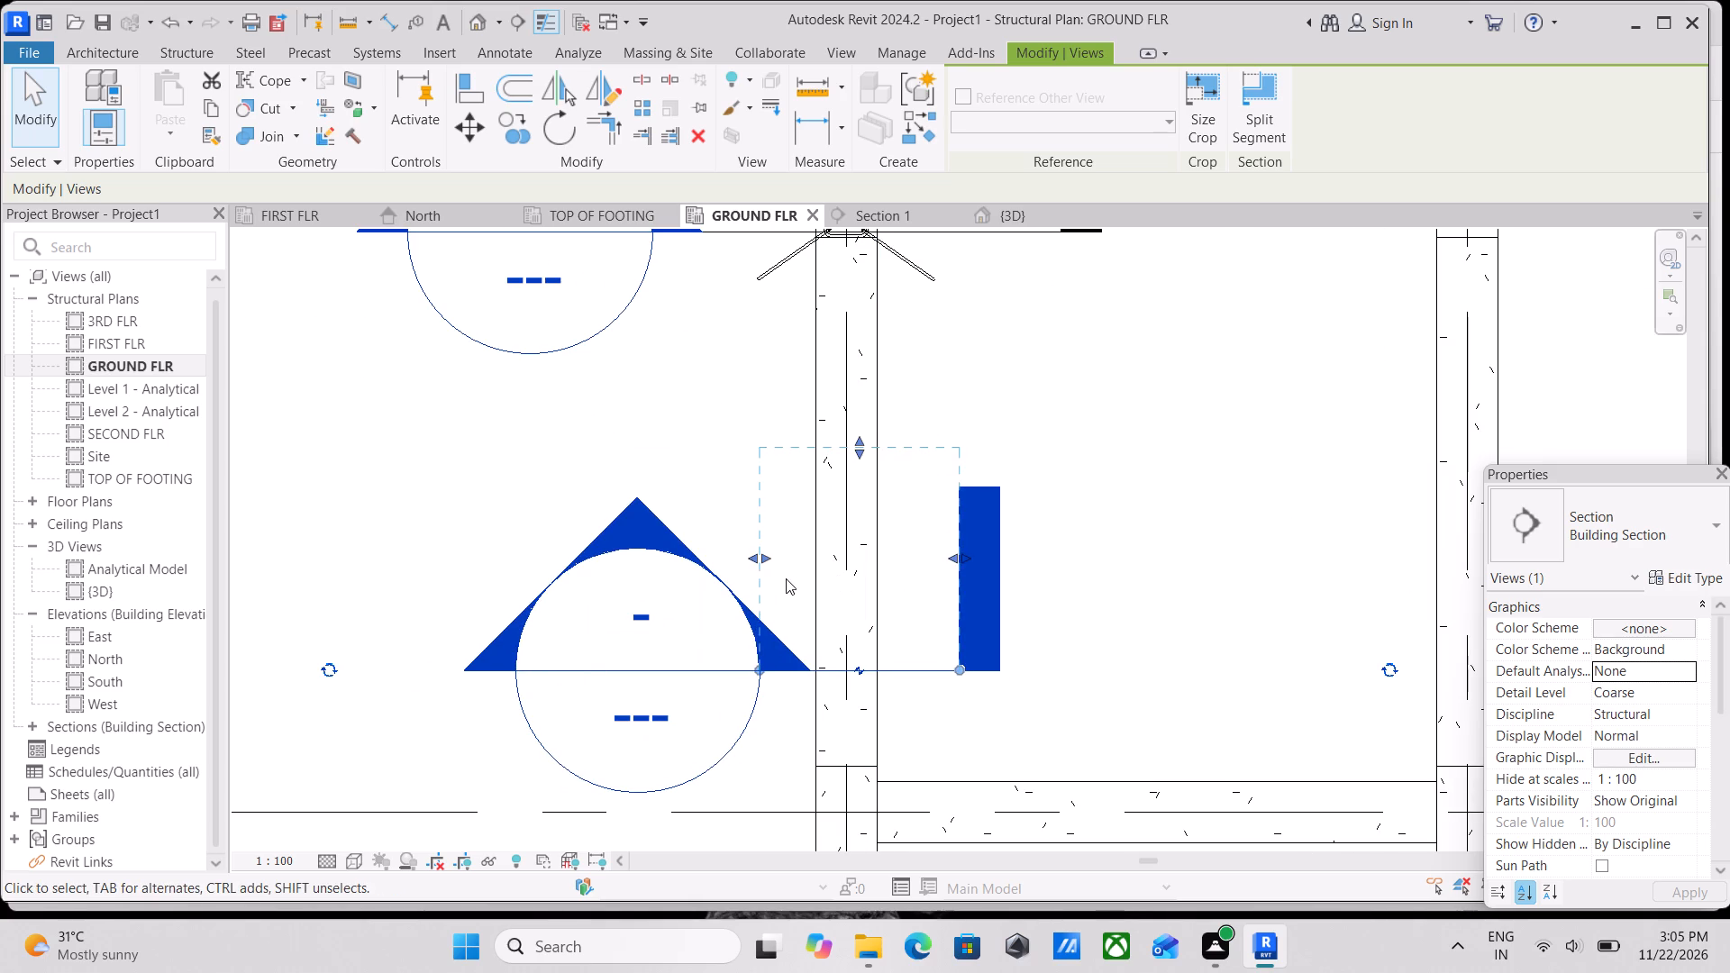
drag(769, 558, 781, 561)
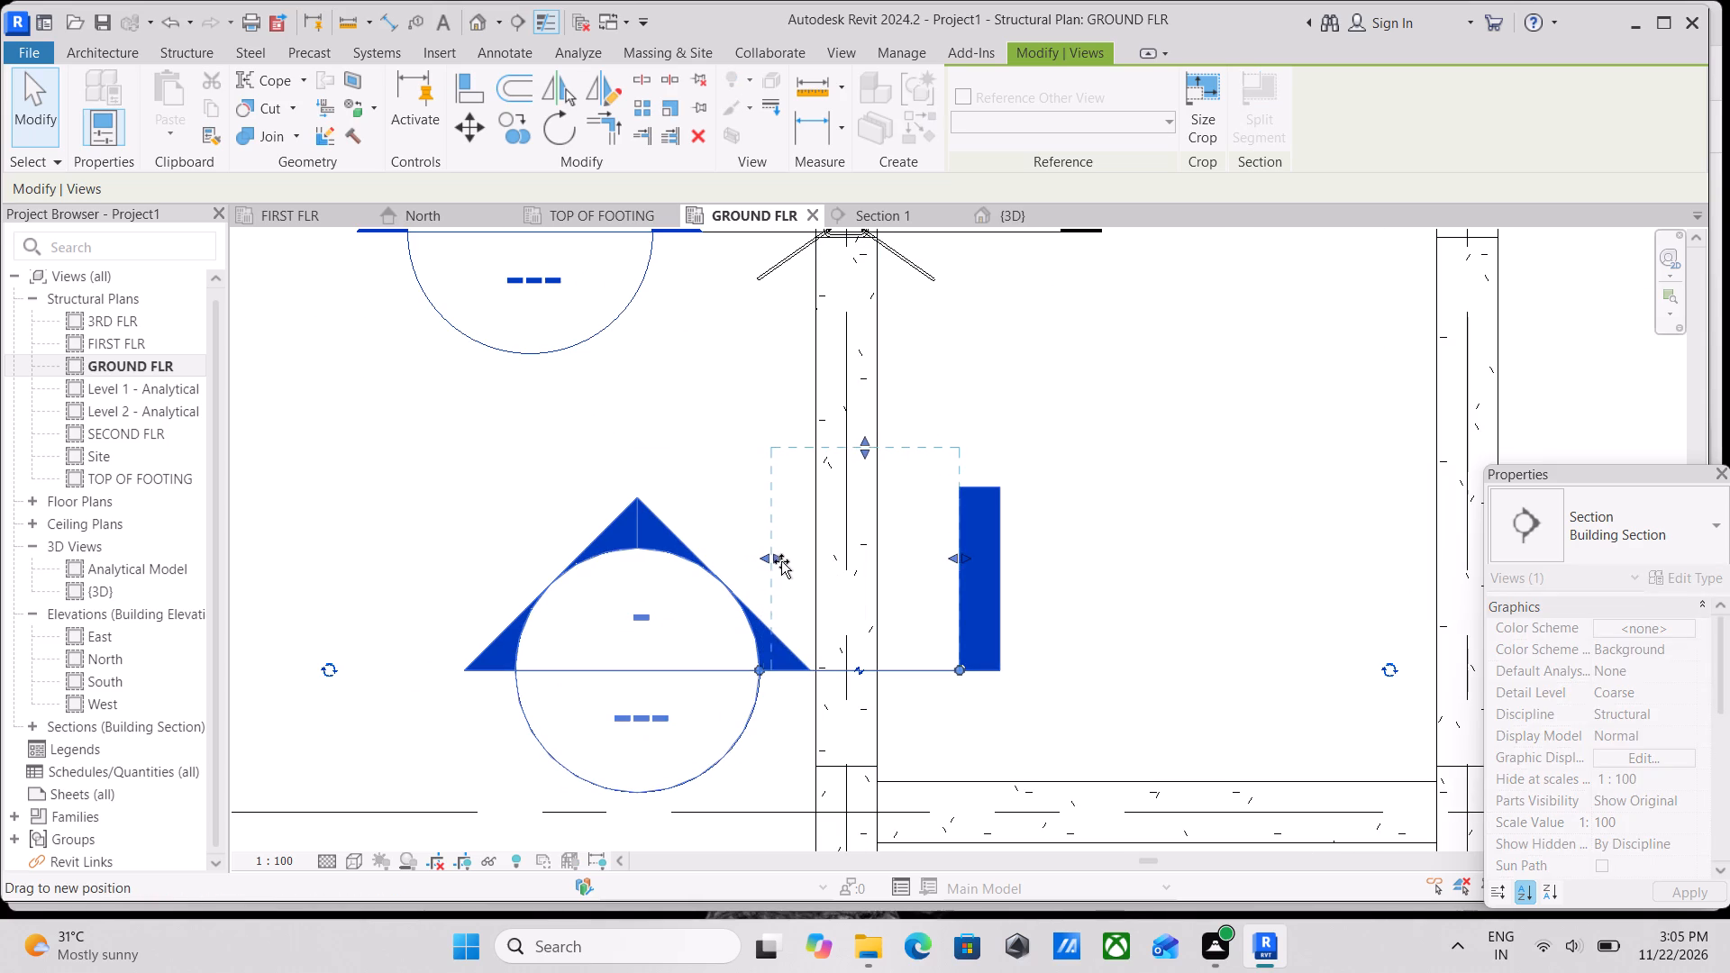
drag(781, 561, 806, 559)
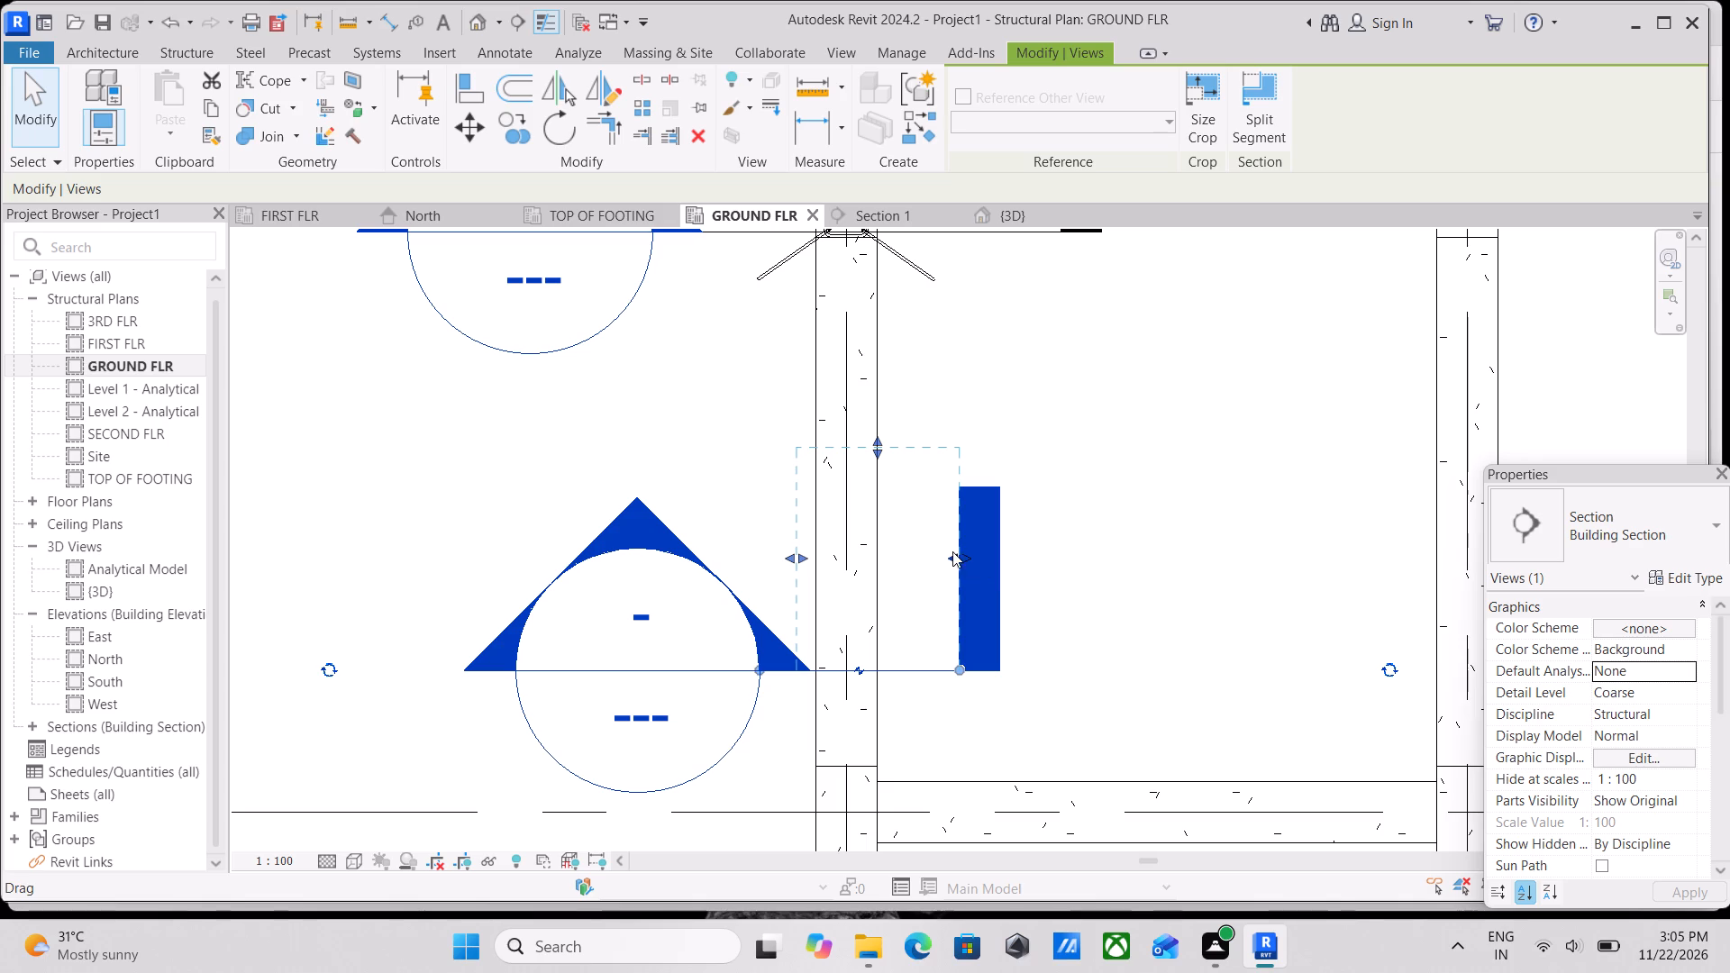
drag(955, 550, 915, 561)
drag(906, 559, 902, 559)
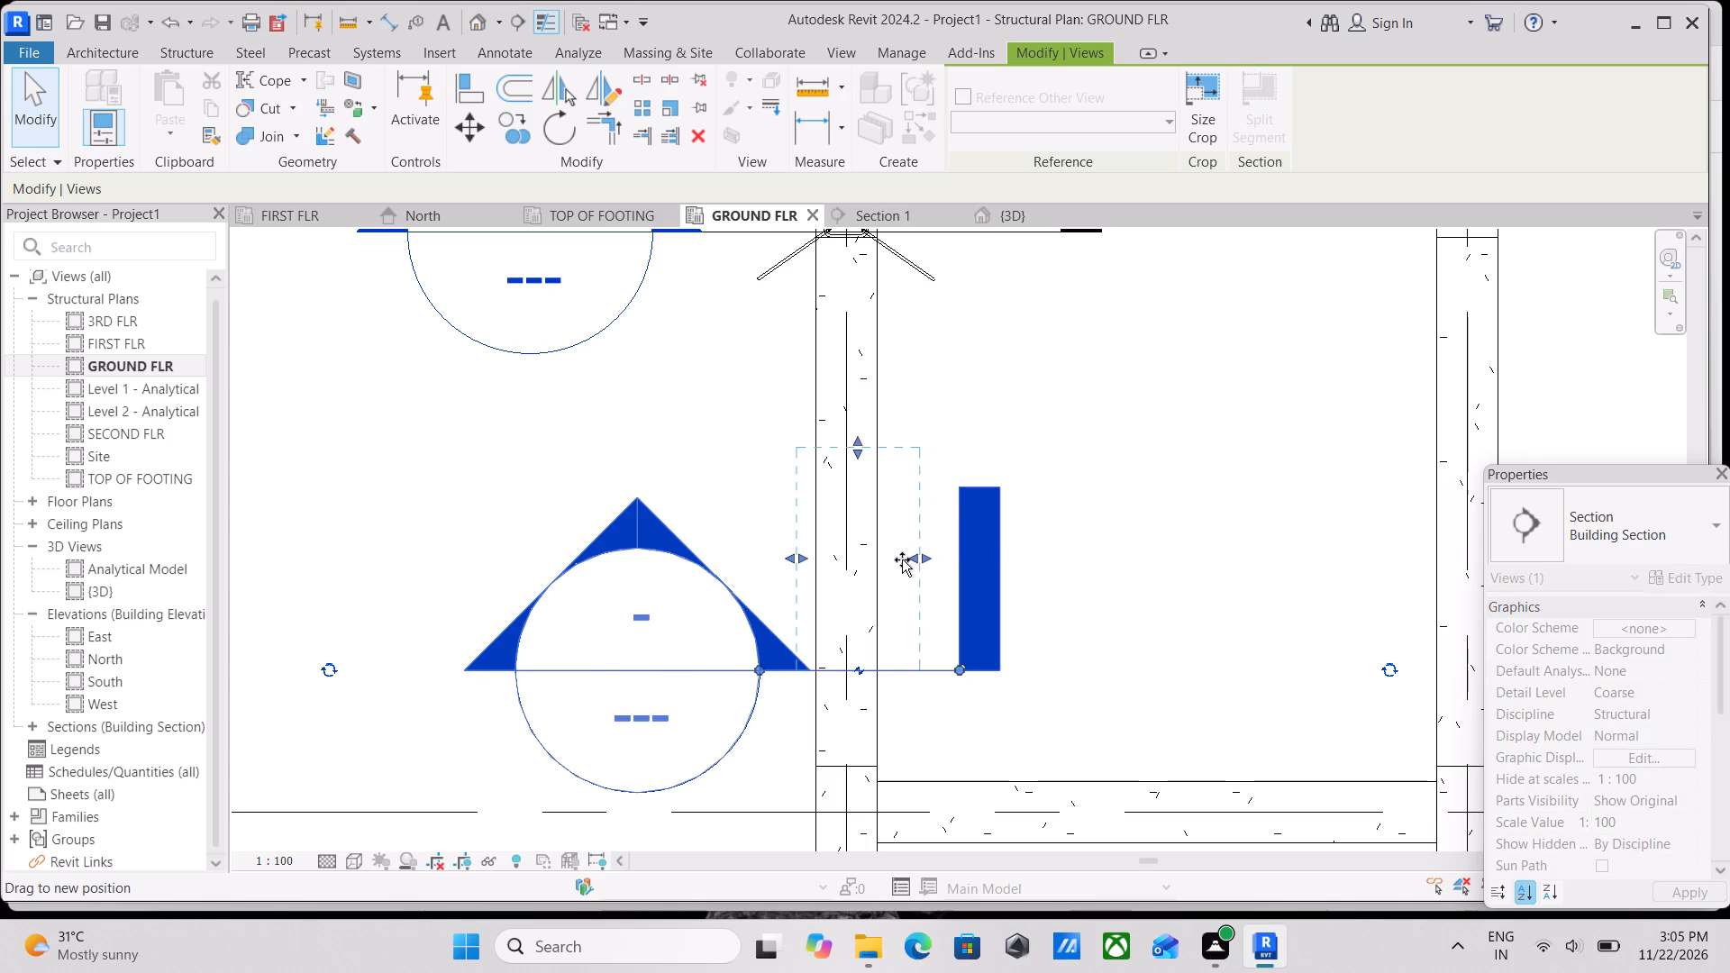
drag(902, 559, 878, 558)
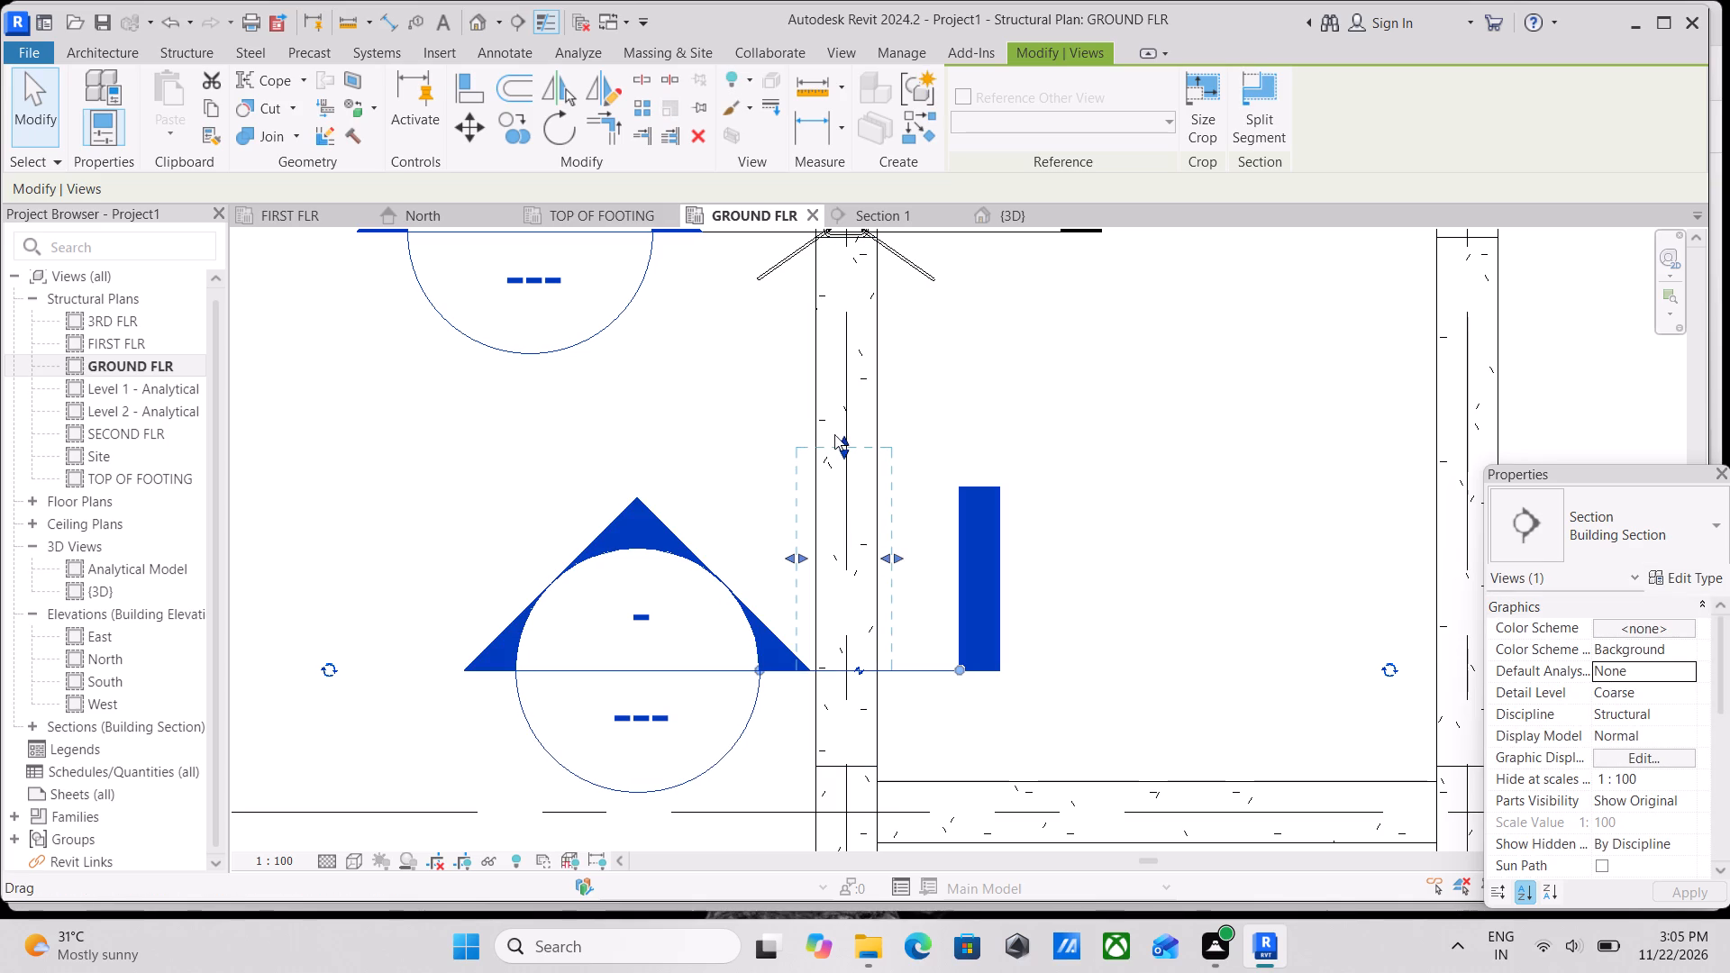
drag(842, 459, 862, 577)
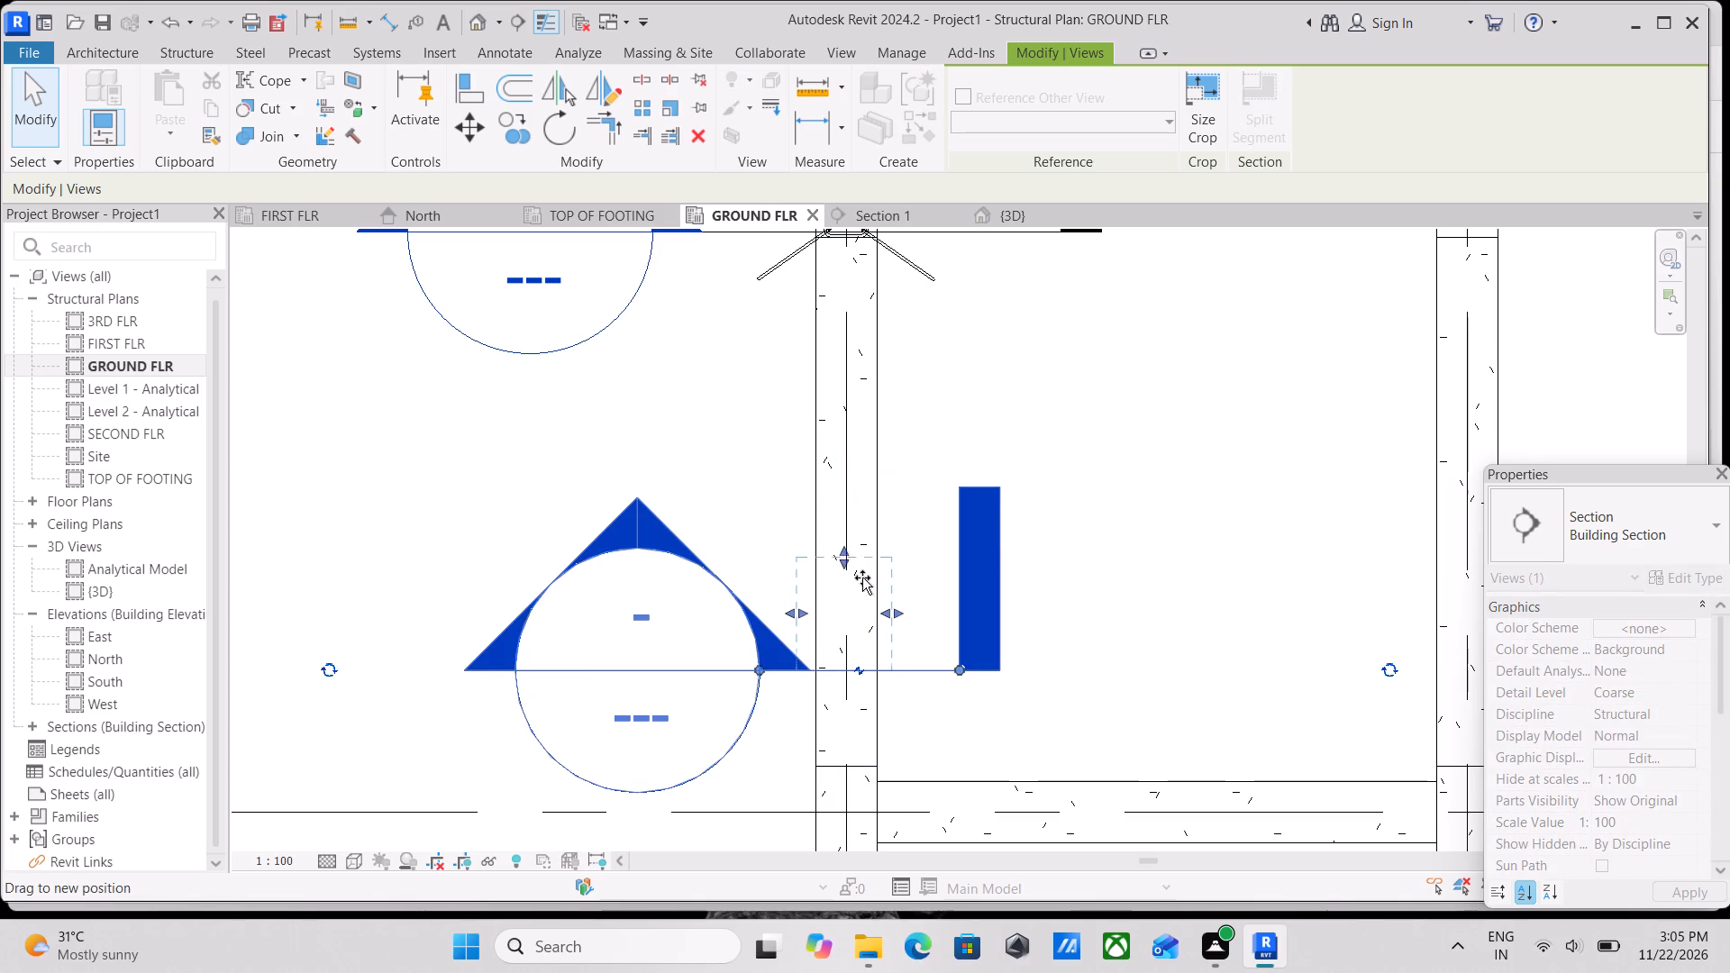
drag(862, 577, 862, 578)
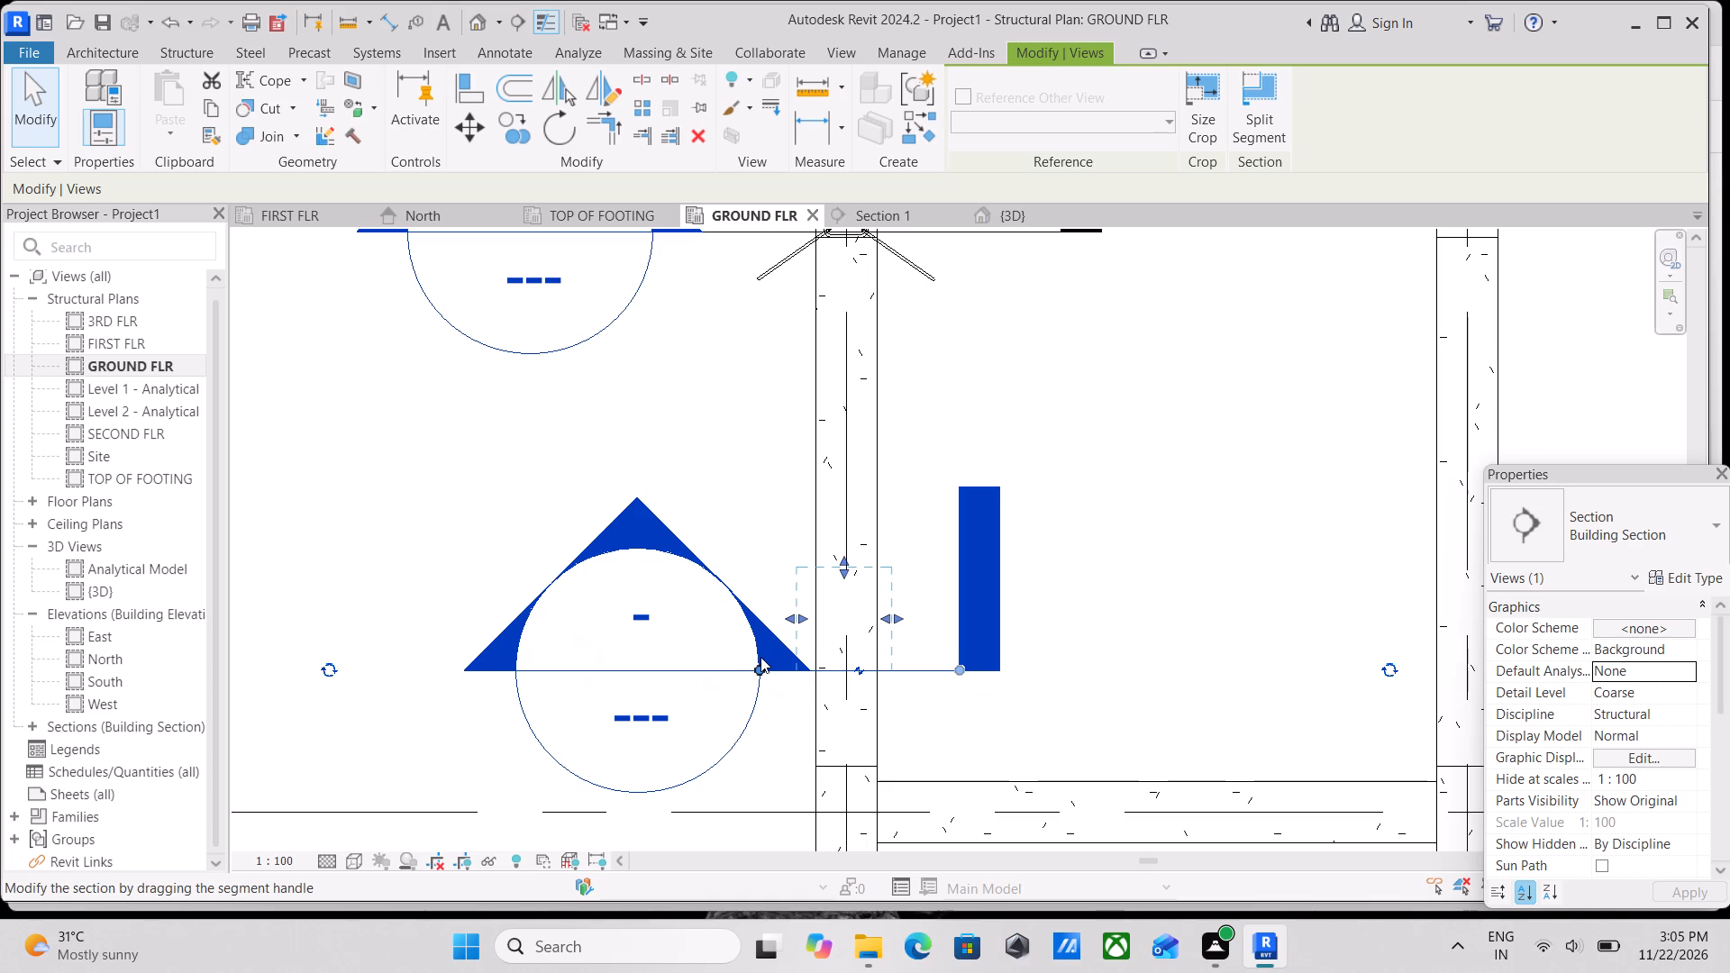
Narrow the section's view extents on both sides so they sit just outside the ground-floor beam's faces.
scroll(760, 657, up, 7)
scroll(816, 579, up, 3)
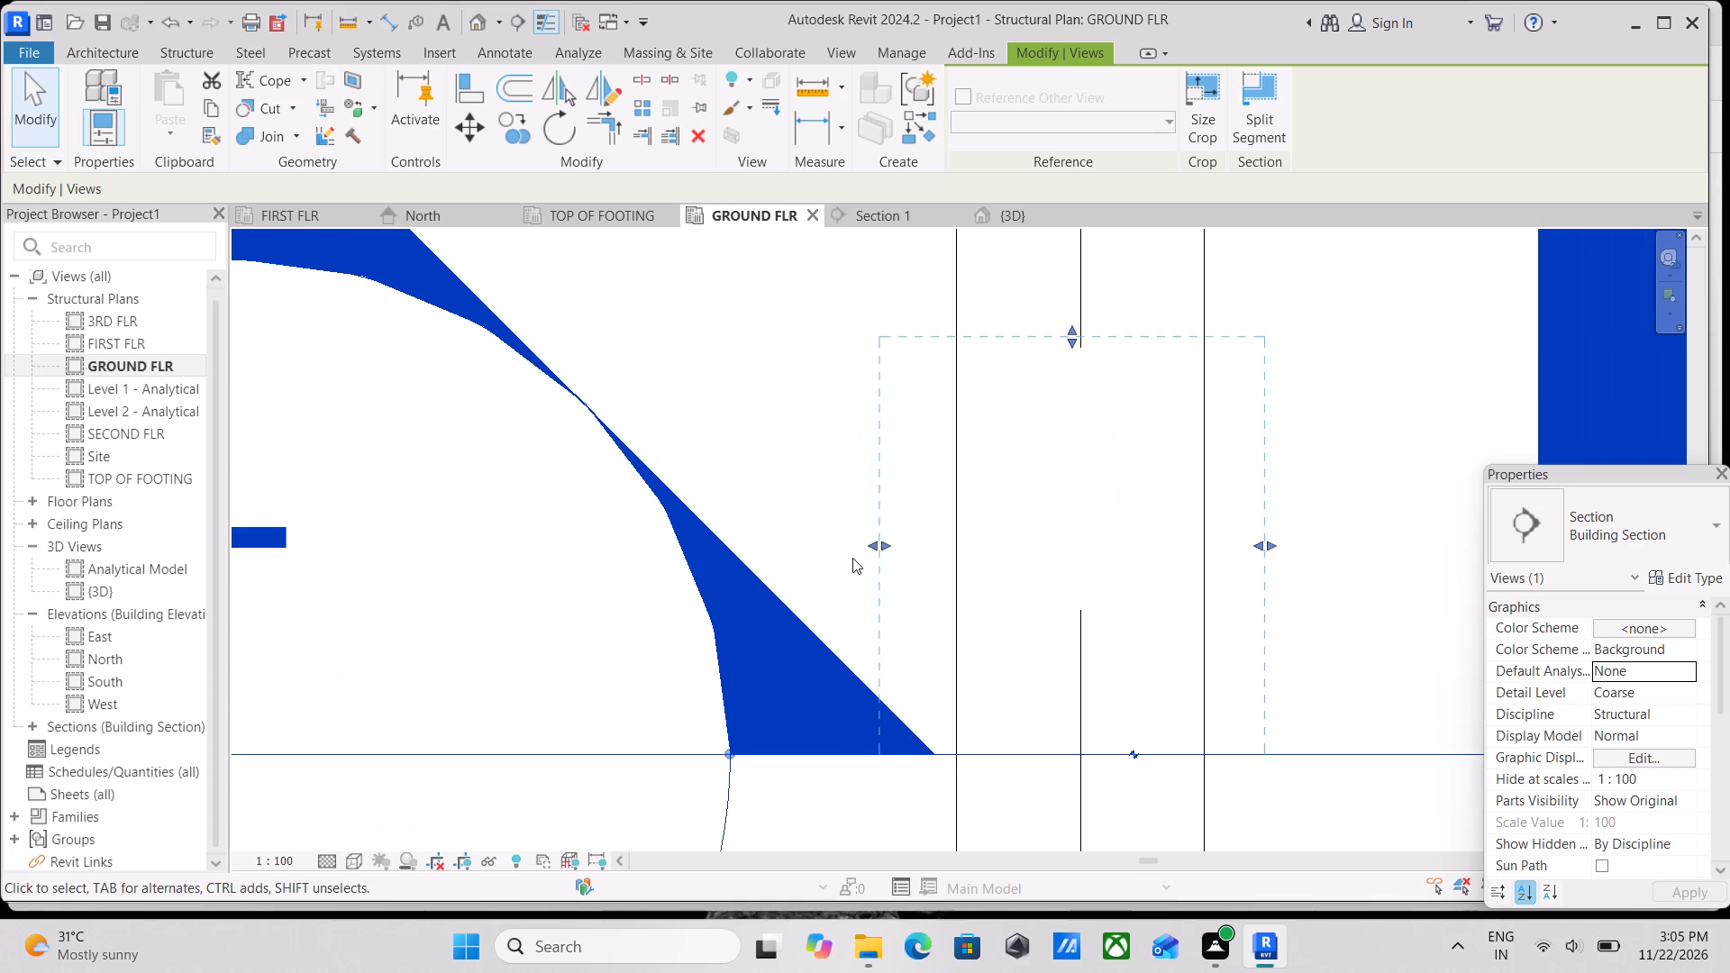
drag(892, 549, 941, 550)
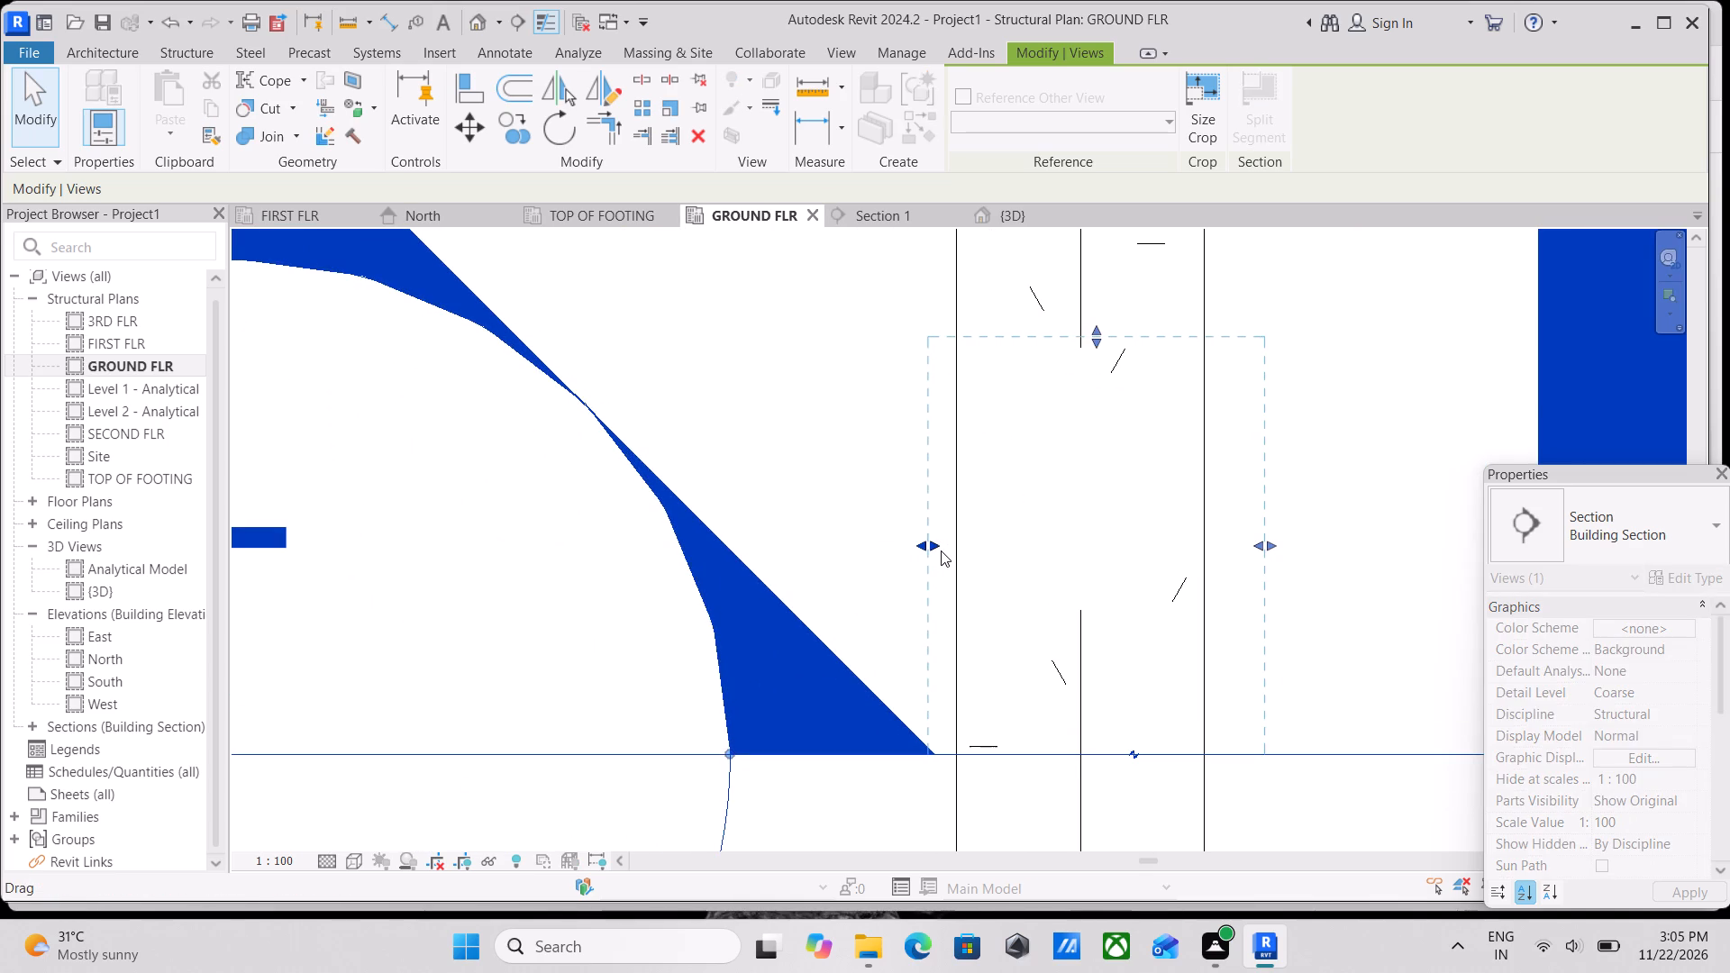
click(941, 550)
drag(1251, 539, 1251, 540)
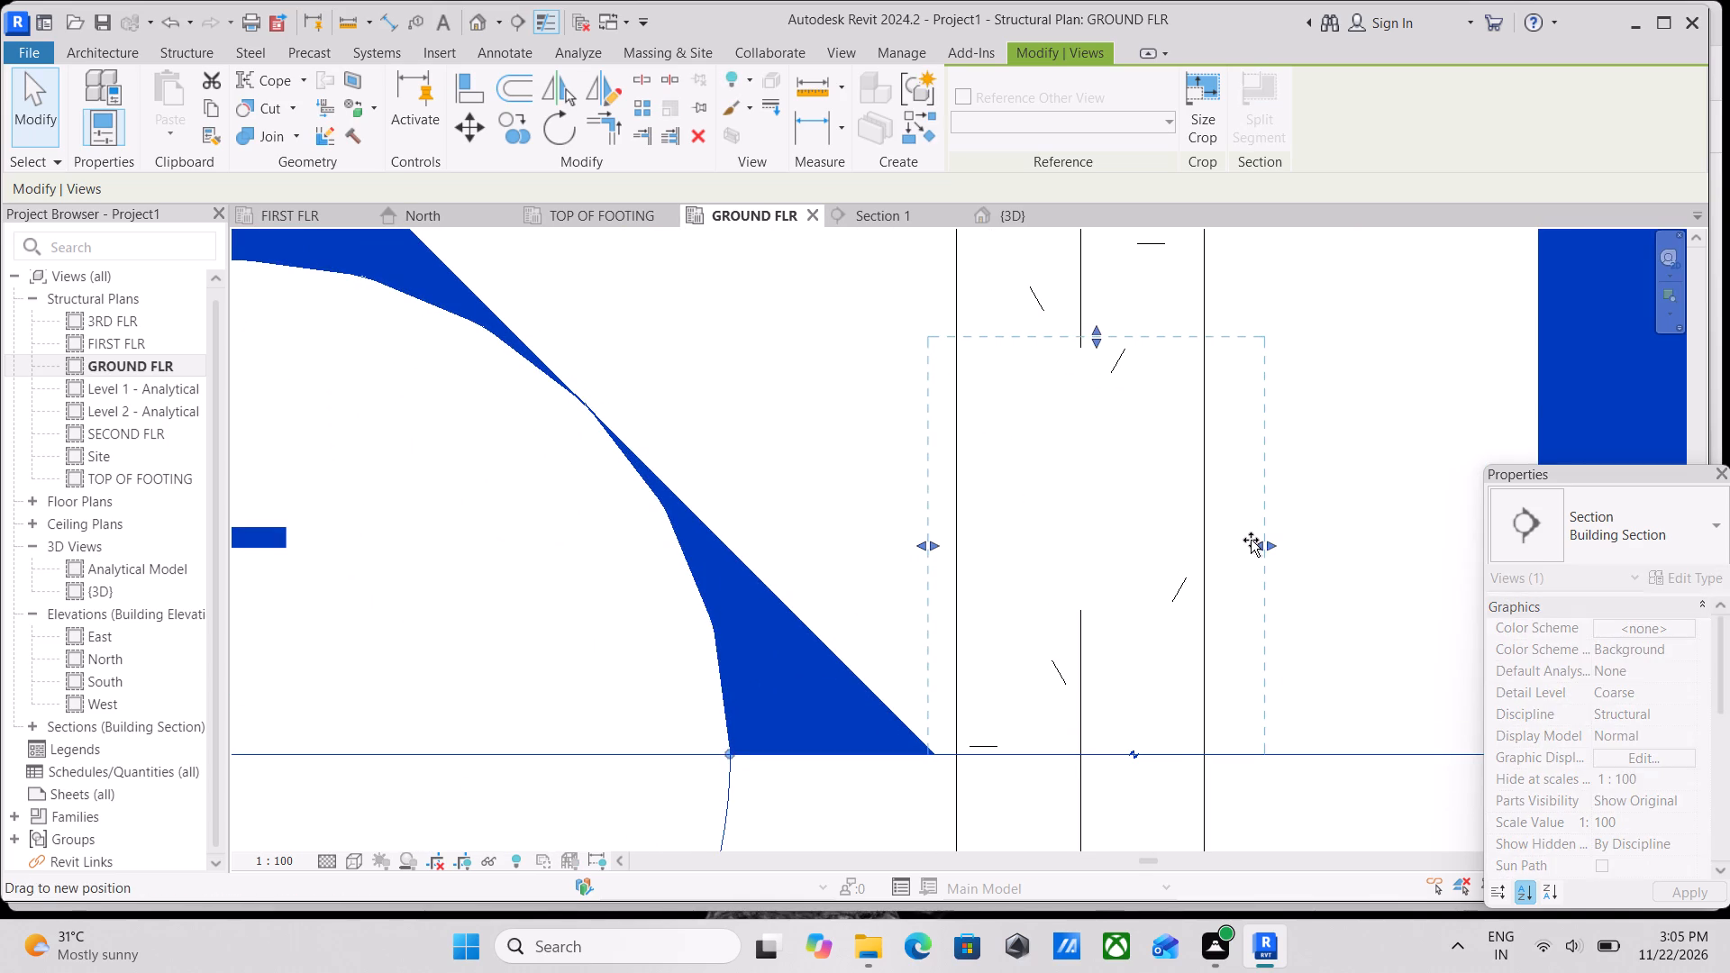
drag(1251, 540, 1234, 541)
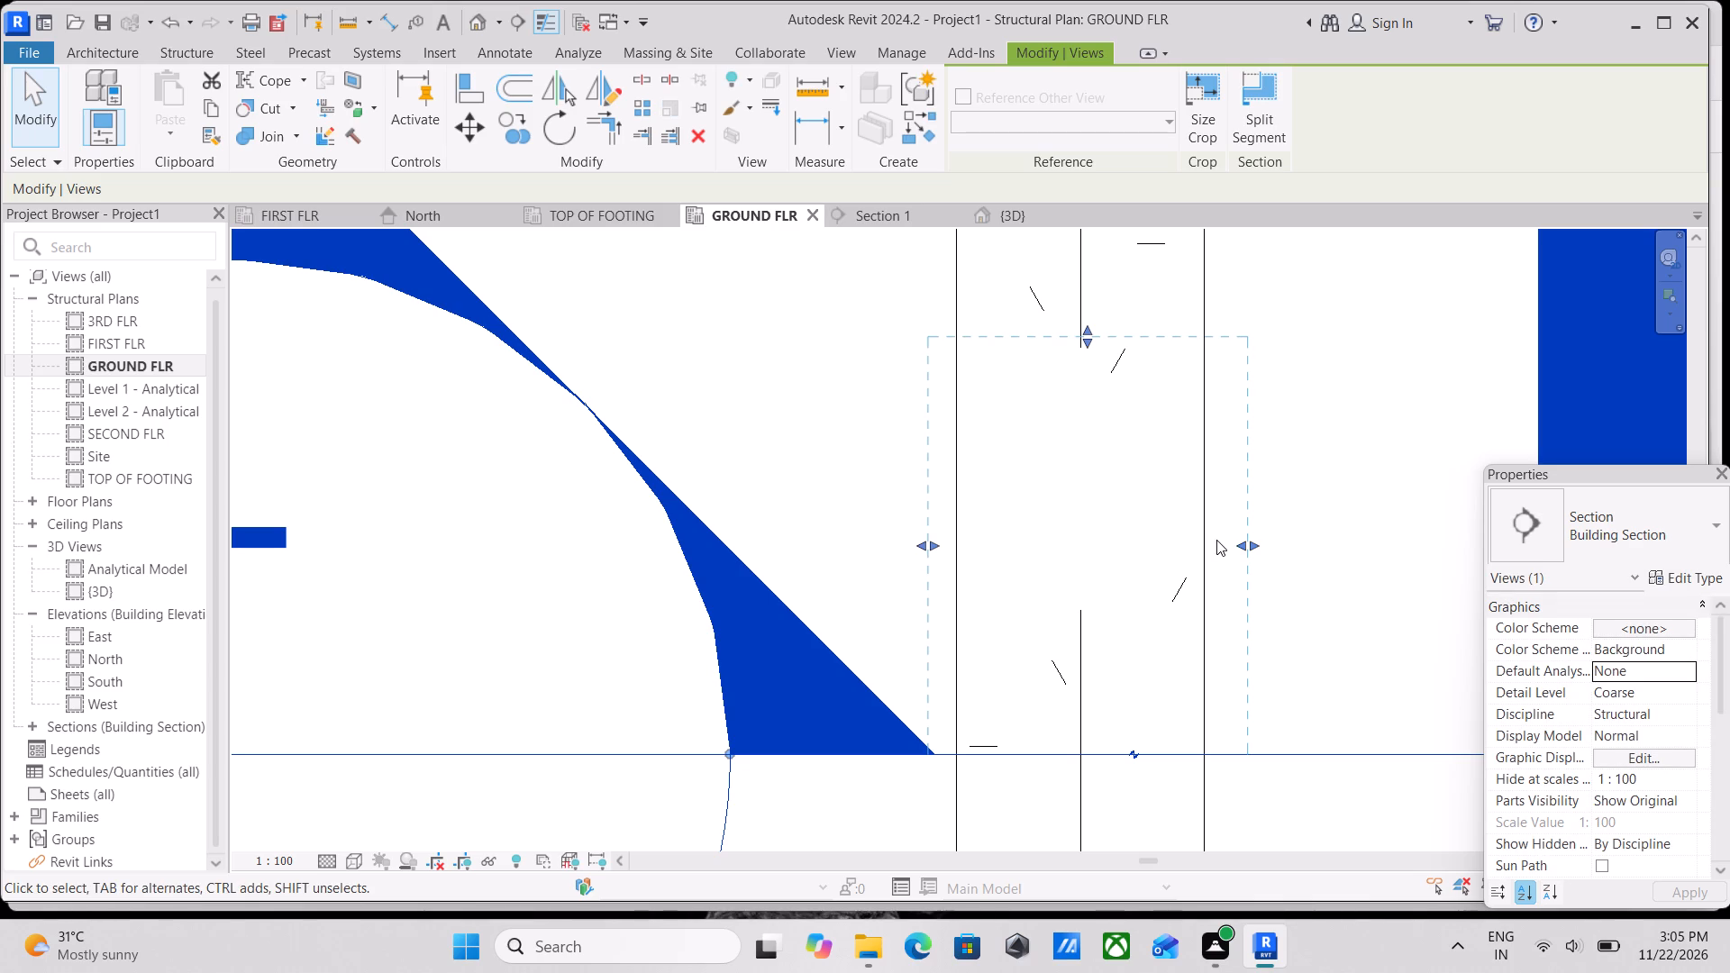
Open the section view that belongs to the new section line across the beam.
scroll(1216, 540, down, 2)
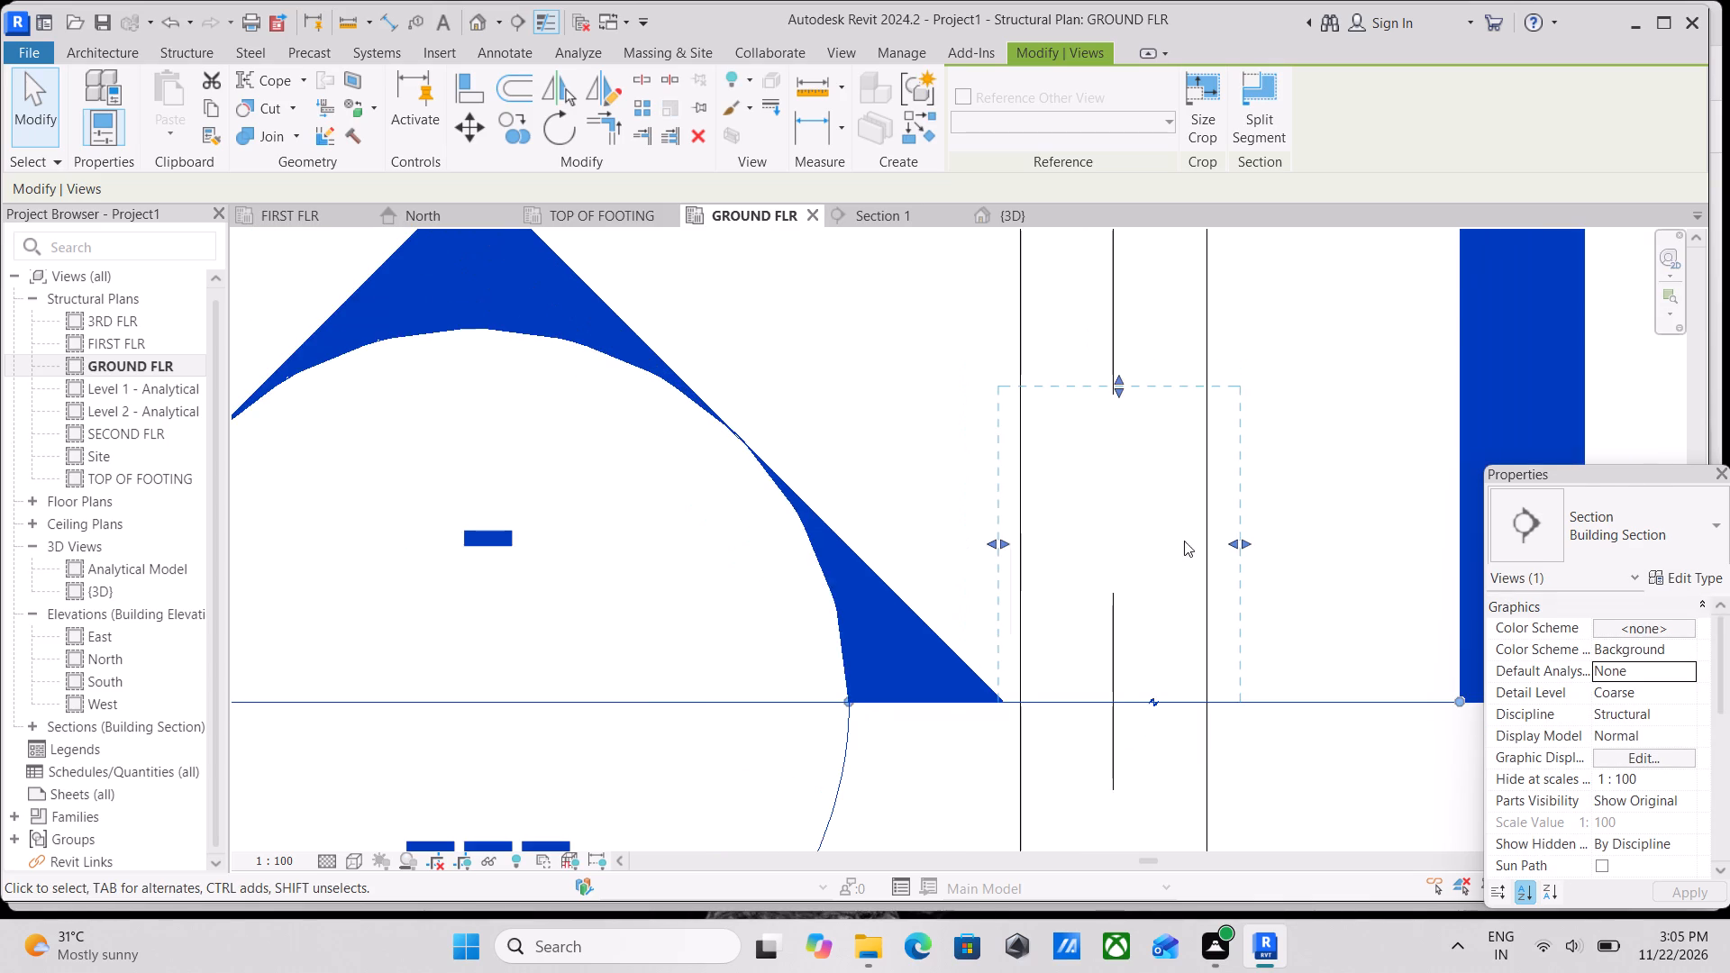
scroll(831, 520, down, 2)
right_click(533, 323)
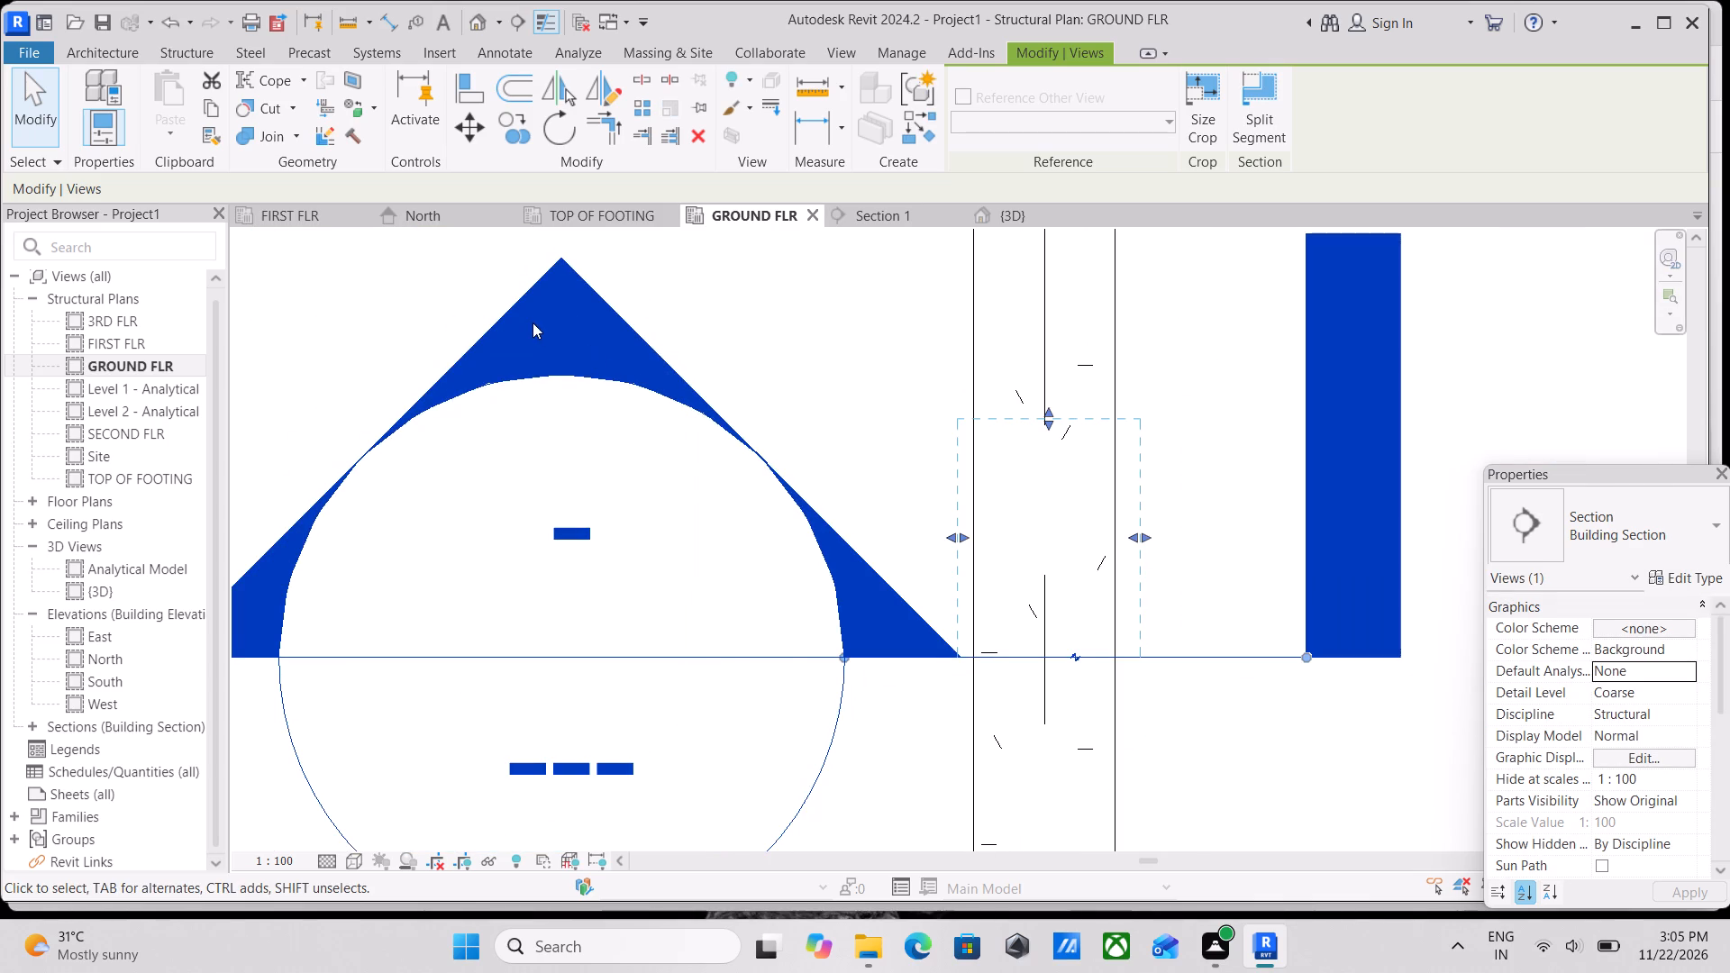
click(639, 399)
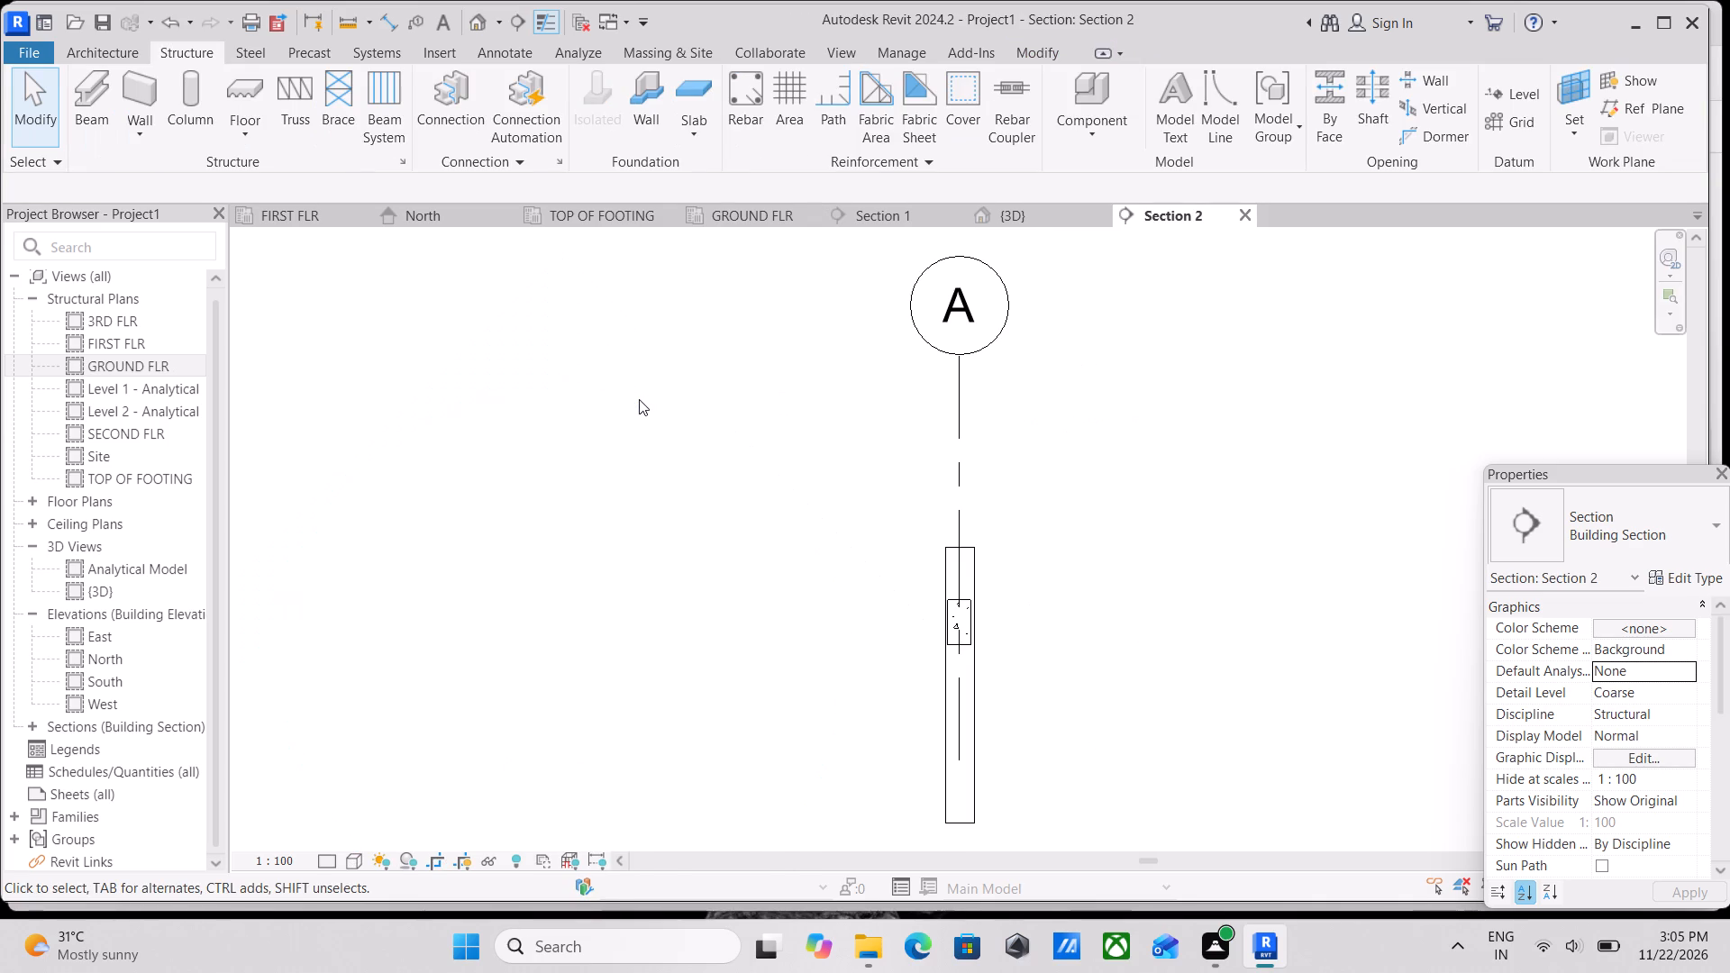
Place a 13M stirrup of rebar shape M_T1 in the beam's cross-section, with its hooks at the upper-left corner.
scroll(953, 779, up, 4)
scroll(978, 563, up, 5)
middle_drag(983, 575, 990, 669)
scroll(998, 559, up, 2)
scroll(911, 528, up, 2)
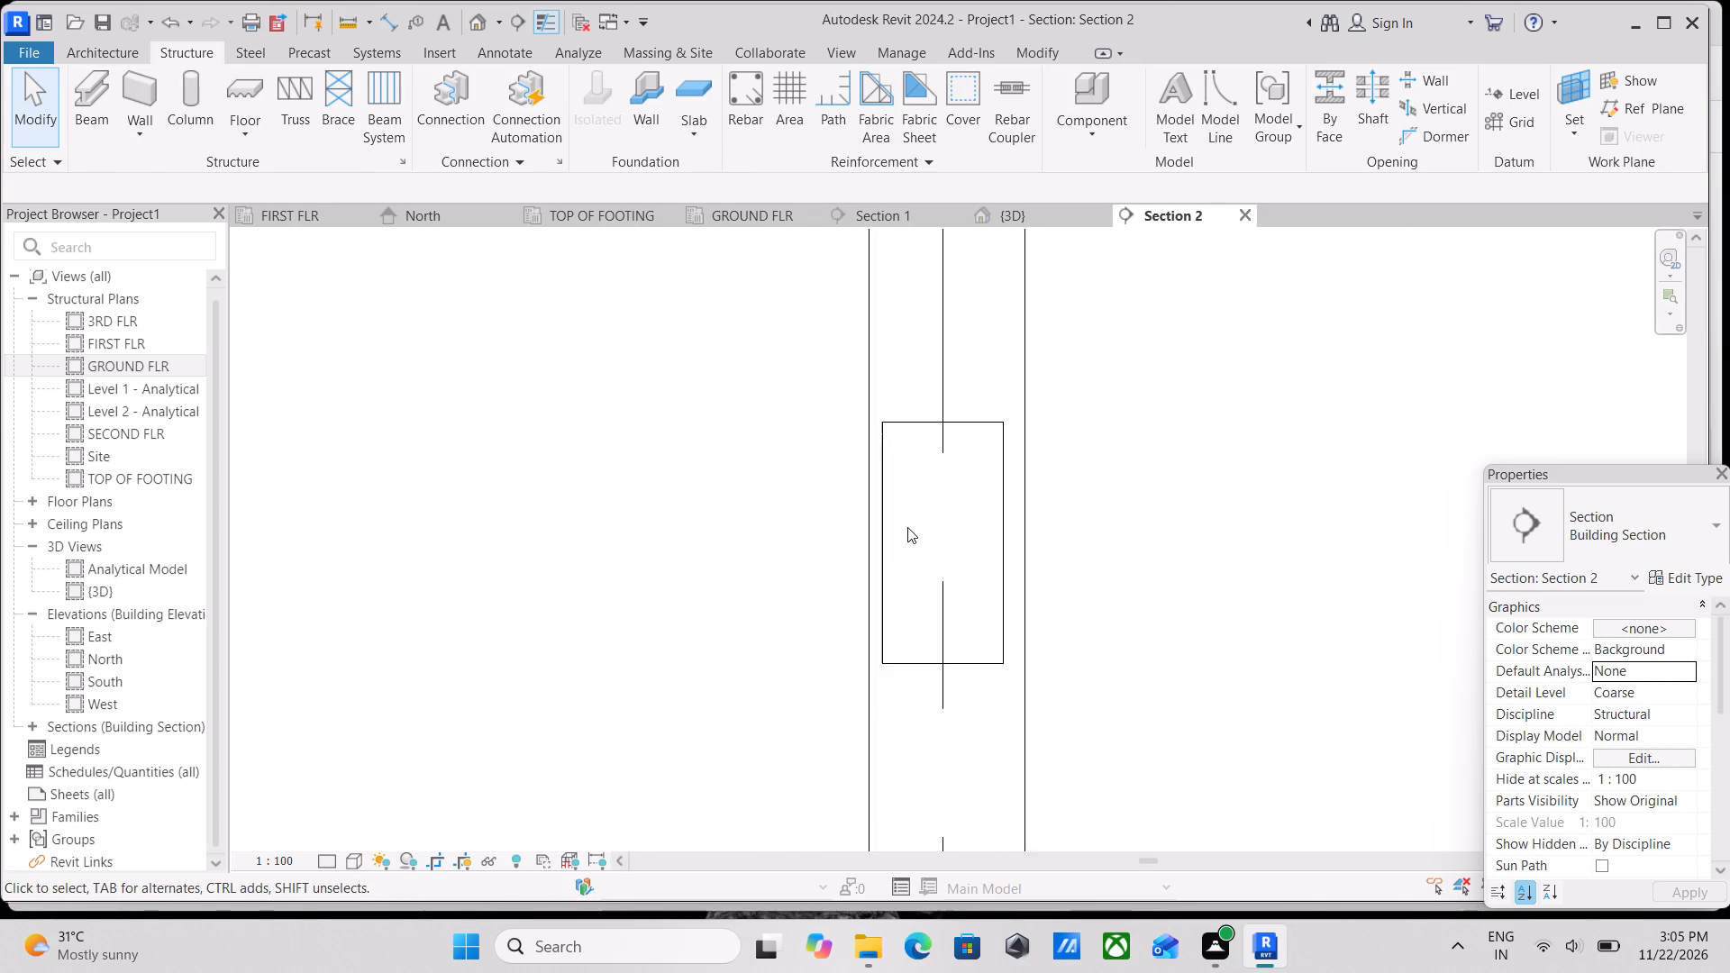
middle_drag(907, 527, 863, 577)
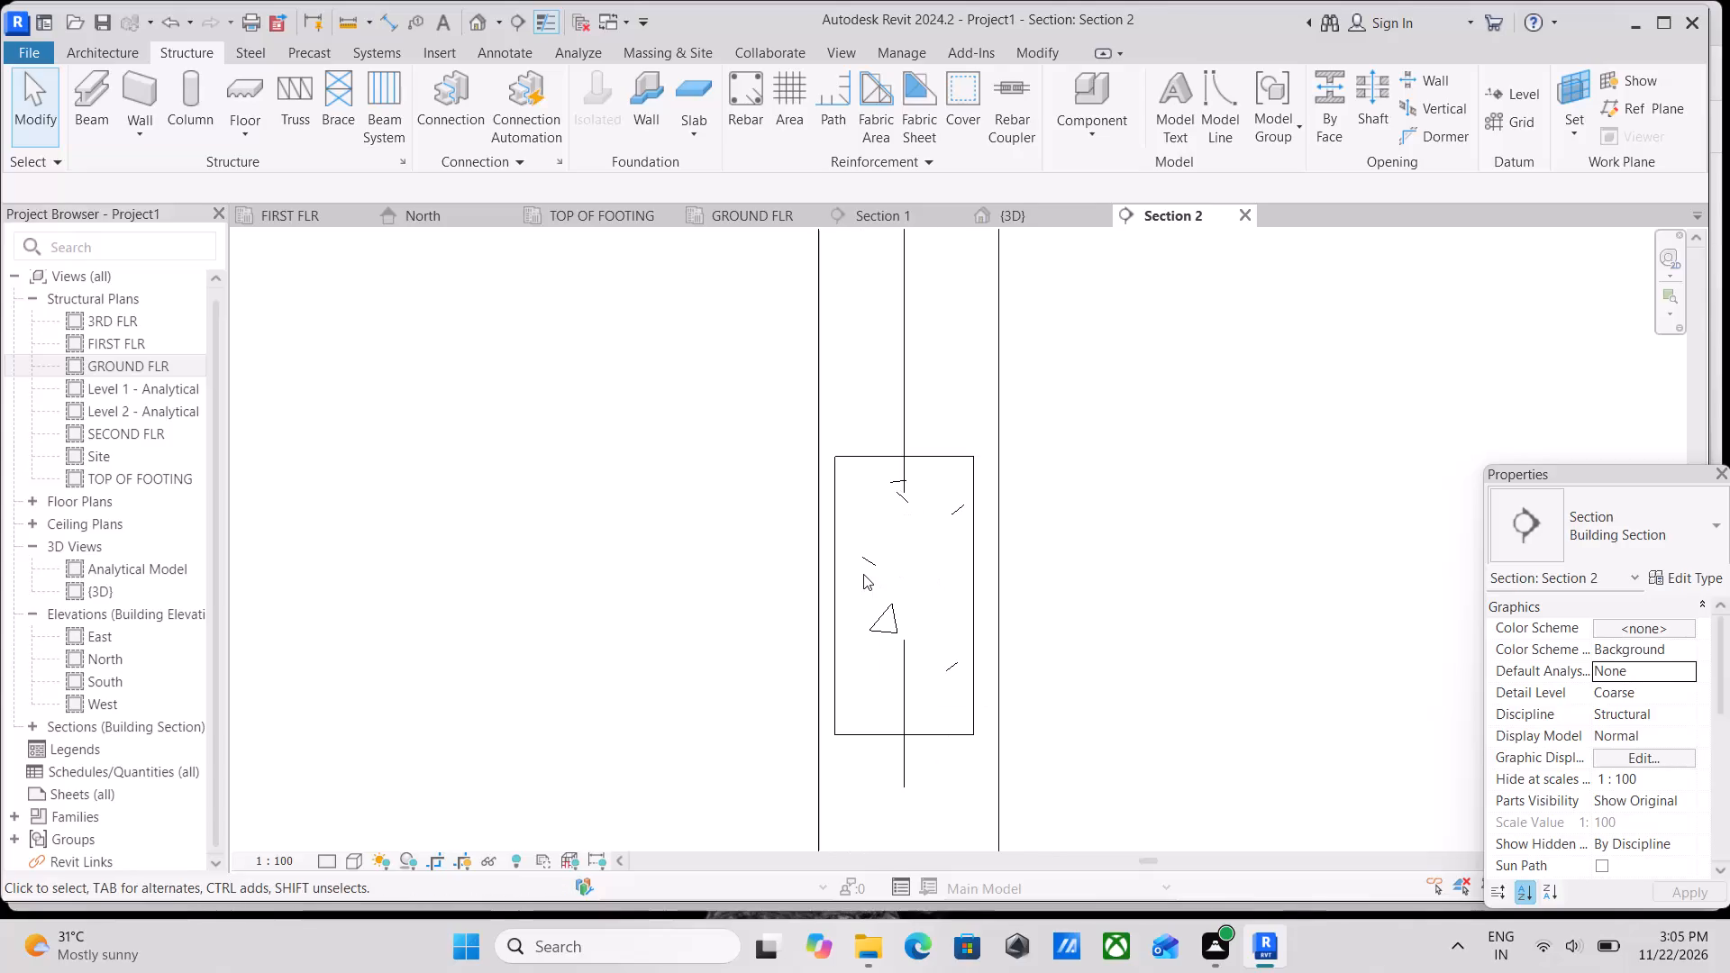
click(751, 98)
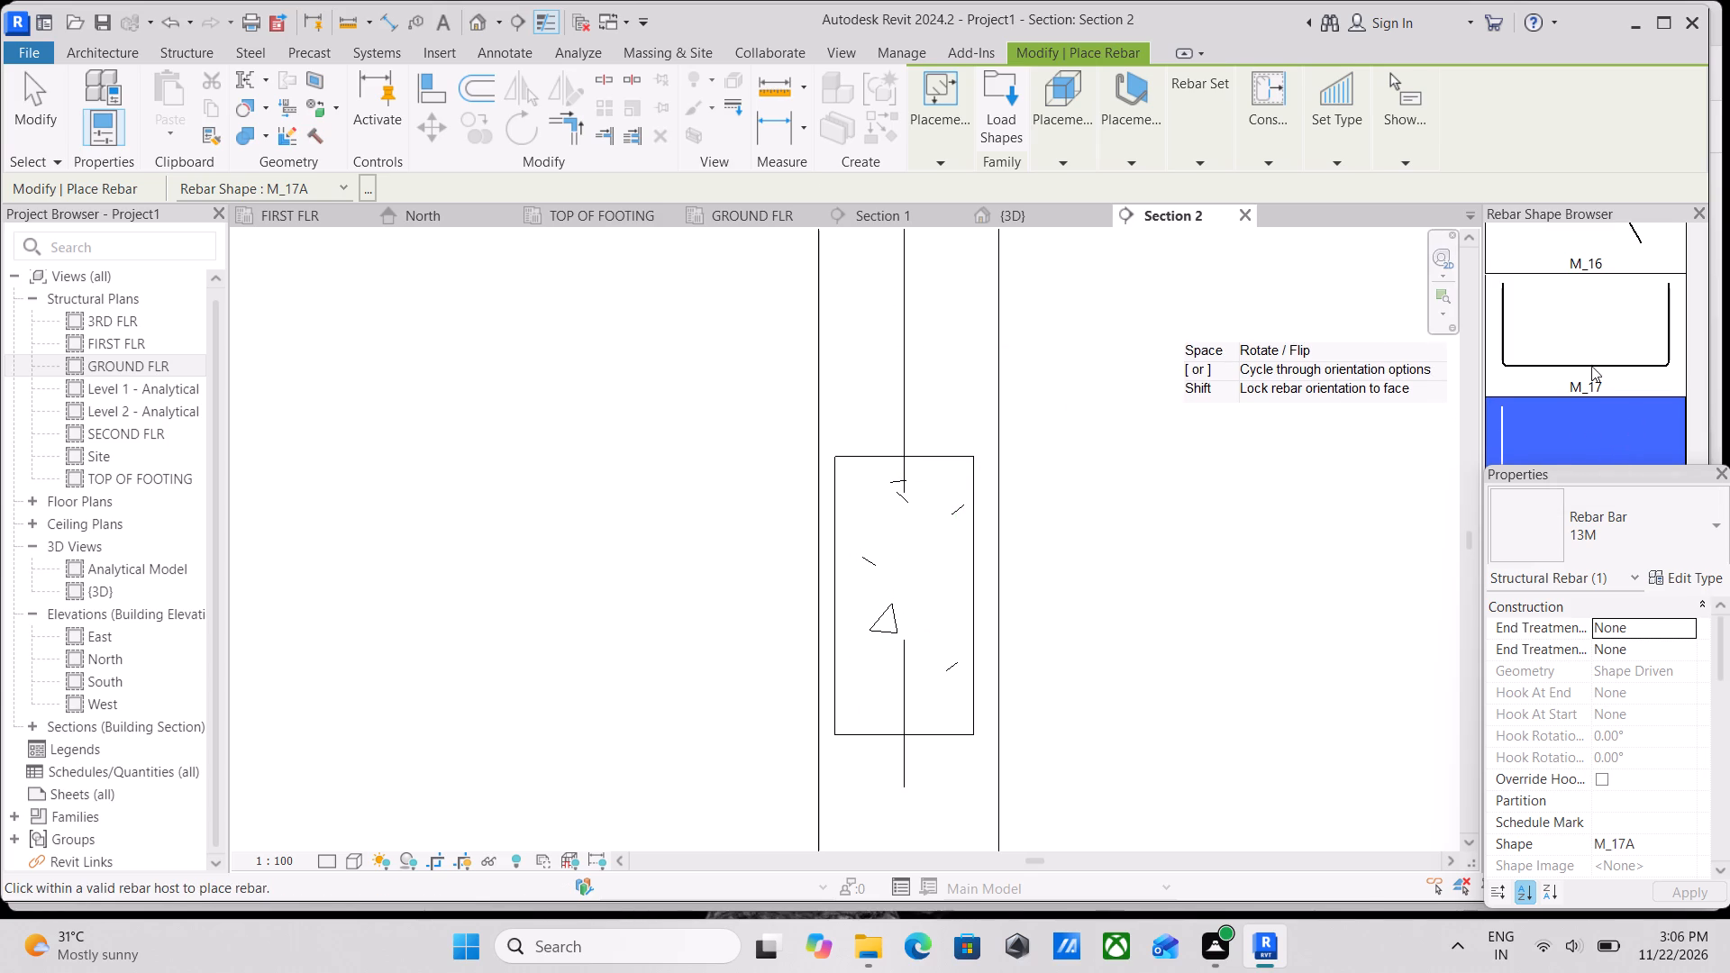
scroll(1590, 363, down, 8)
scroll(1578, 382, down, 14)
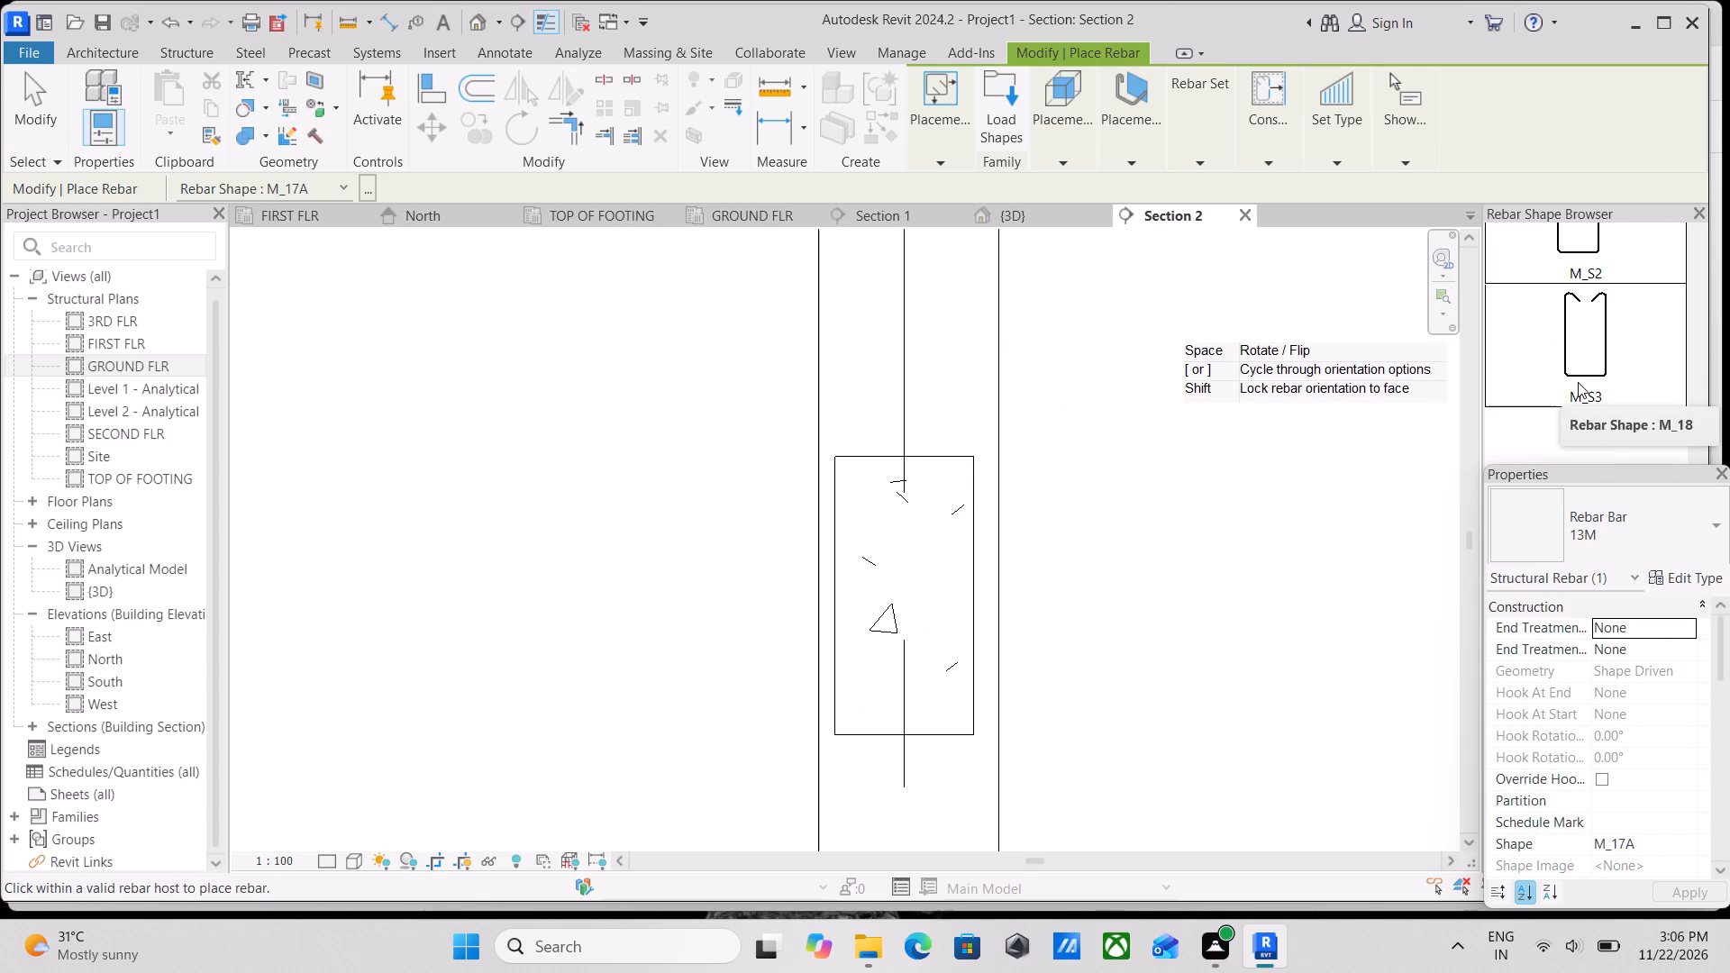
scroll(1578, 380, down, 8)
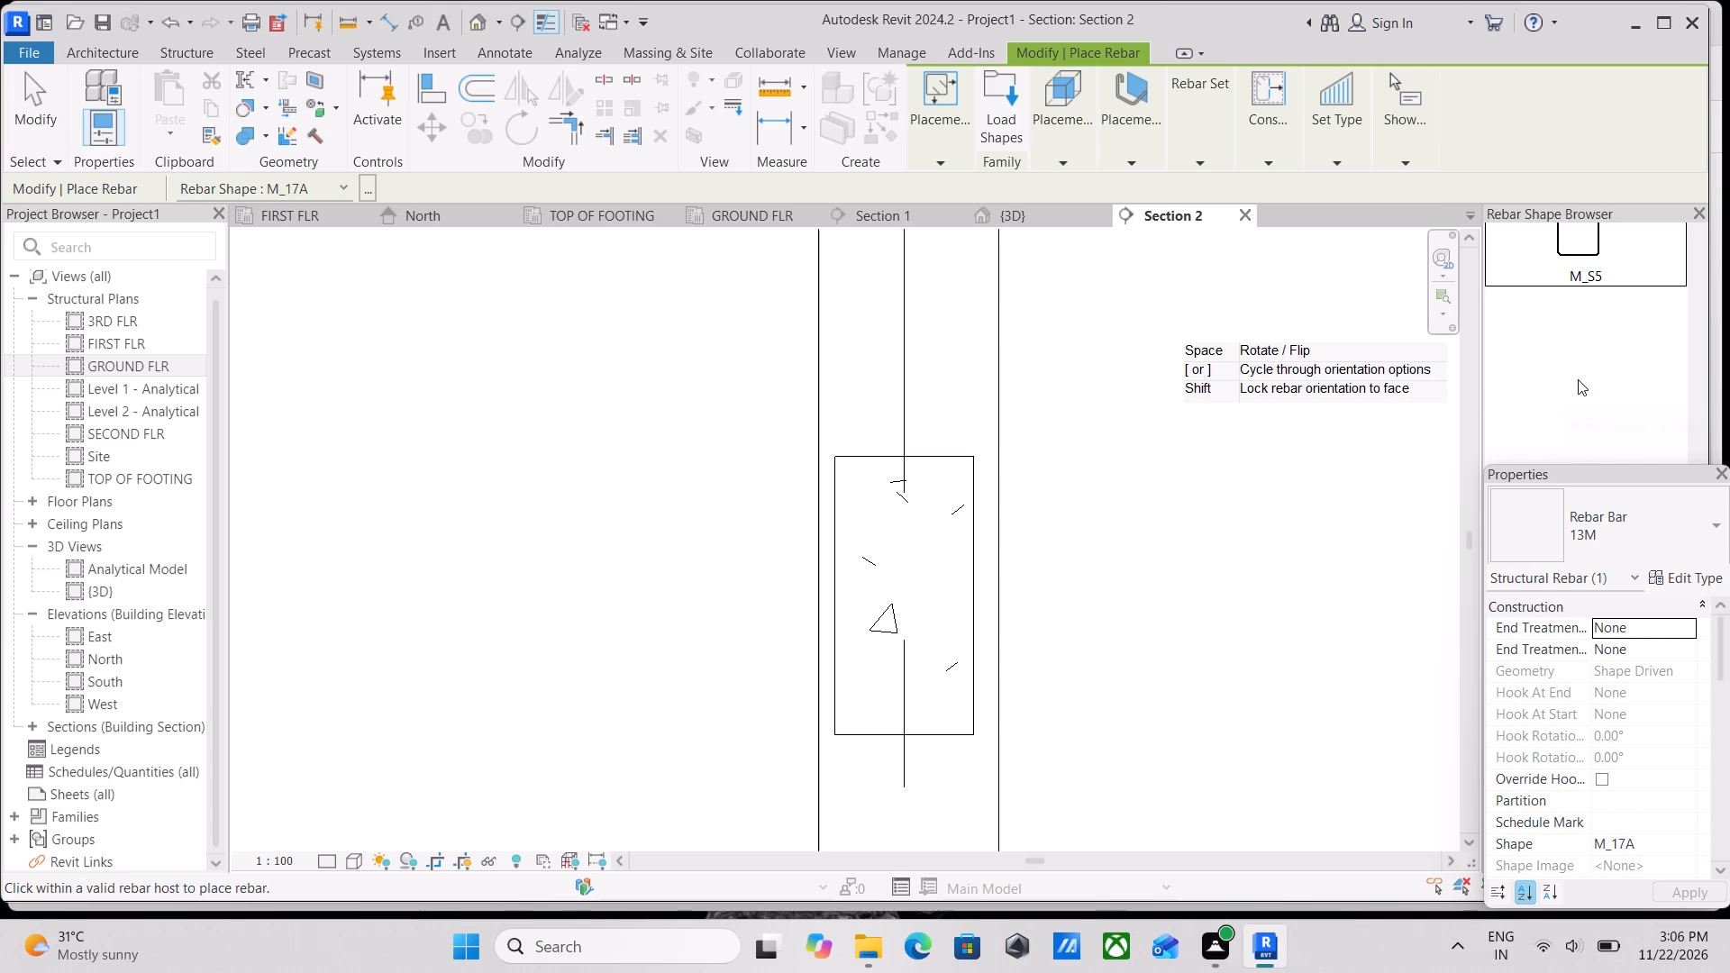
scroll(1578, 379, down, 2)
scroll(1574, 339, up, 1)
scroll(1574, 340, down, 1)
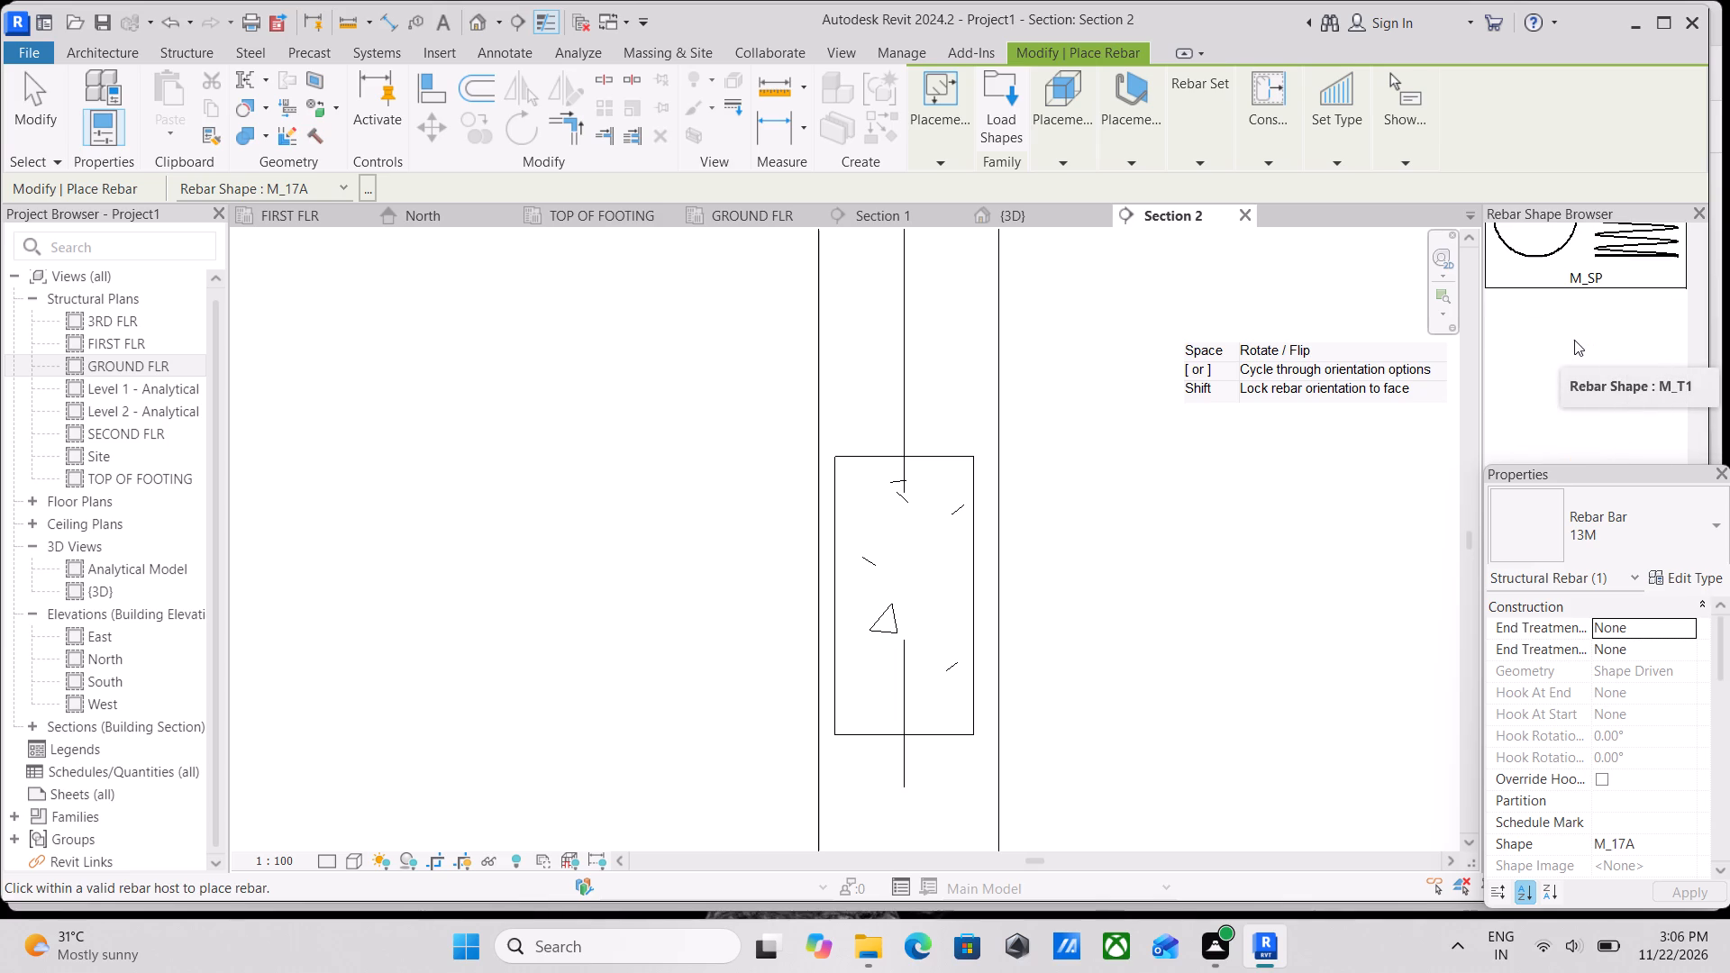
click(1575, 321)
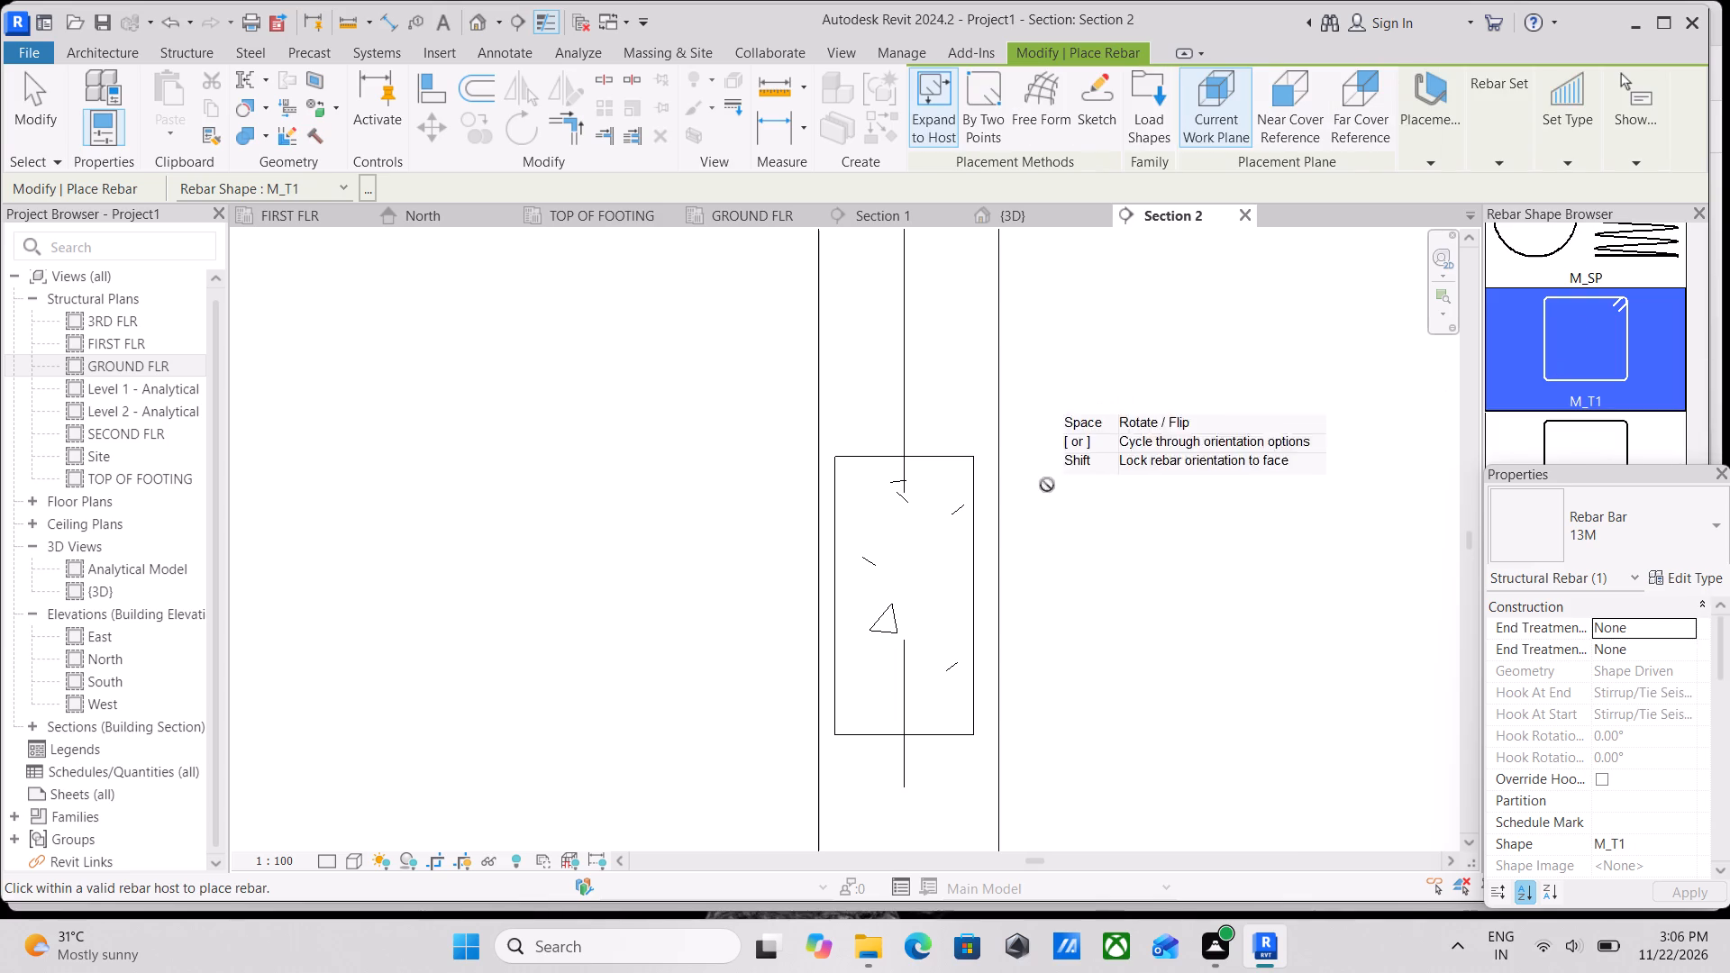
scroll(877, 595, up, 4)
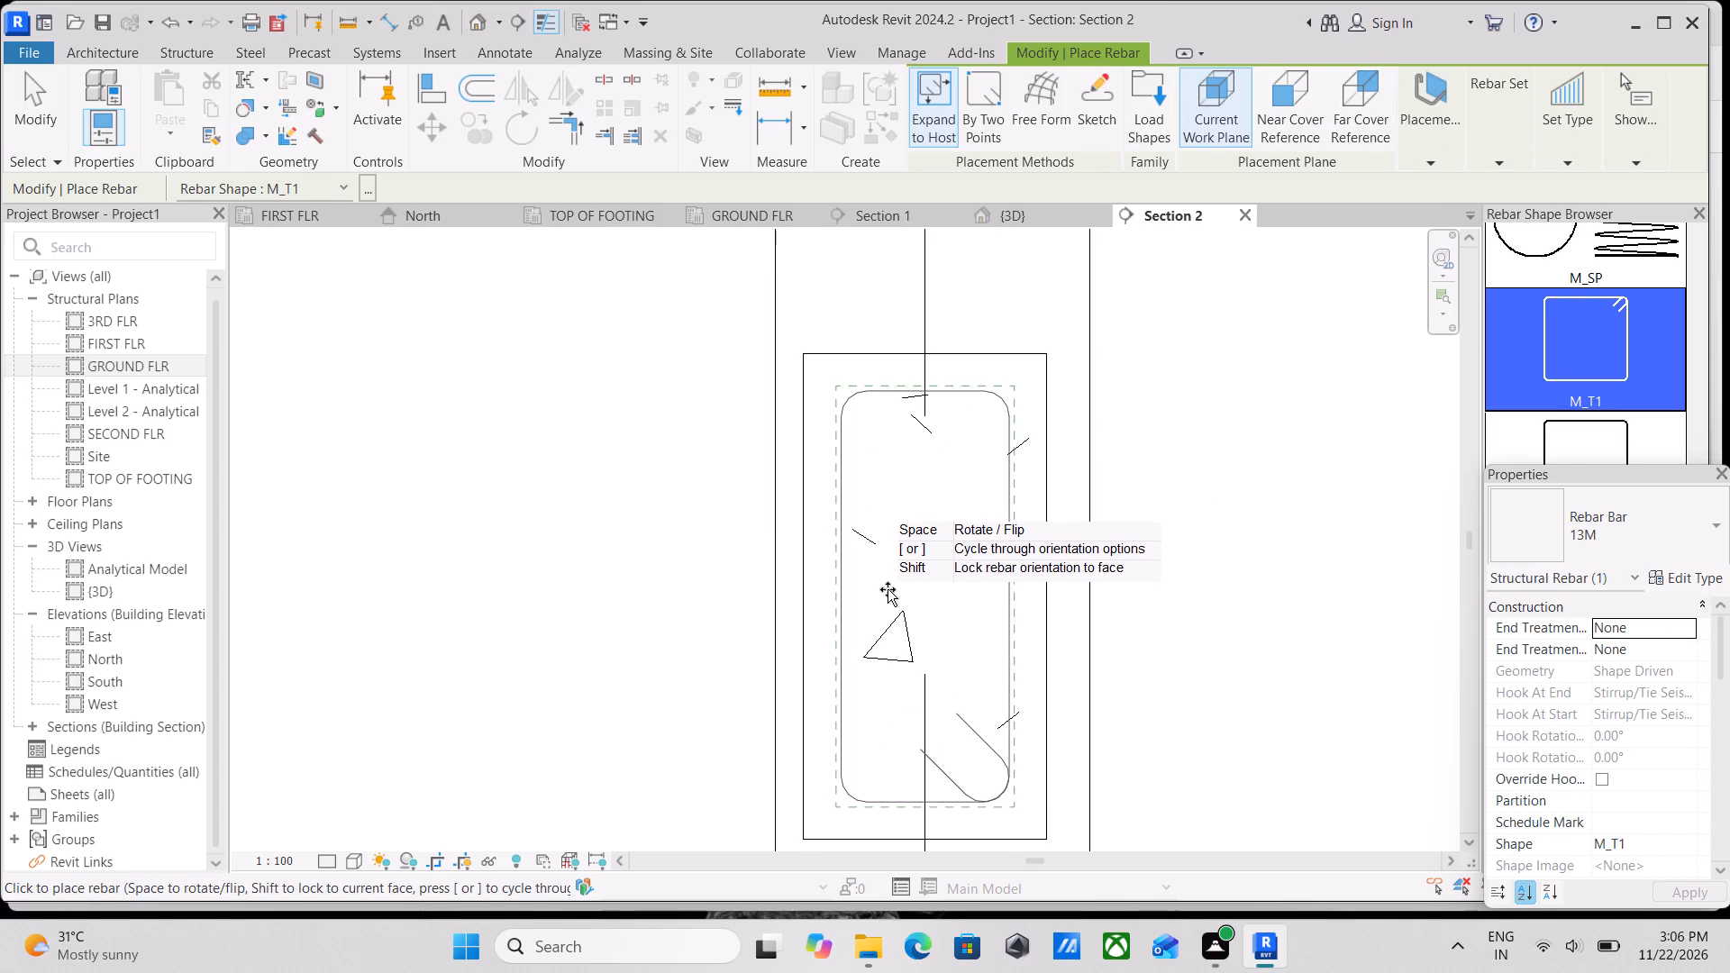
scroll(894, 547, up, 3)
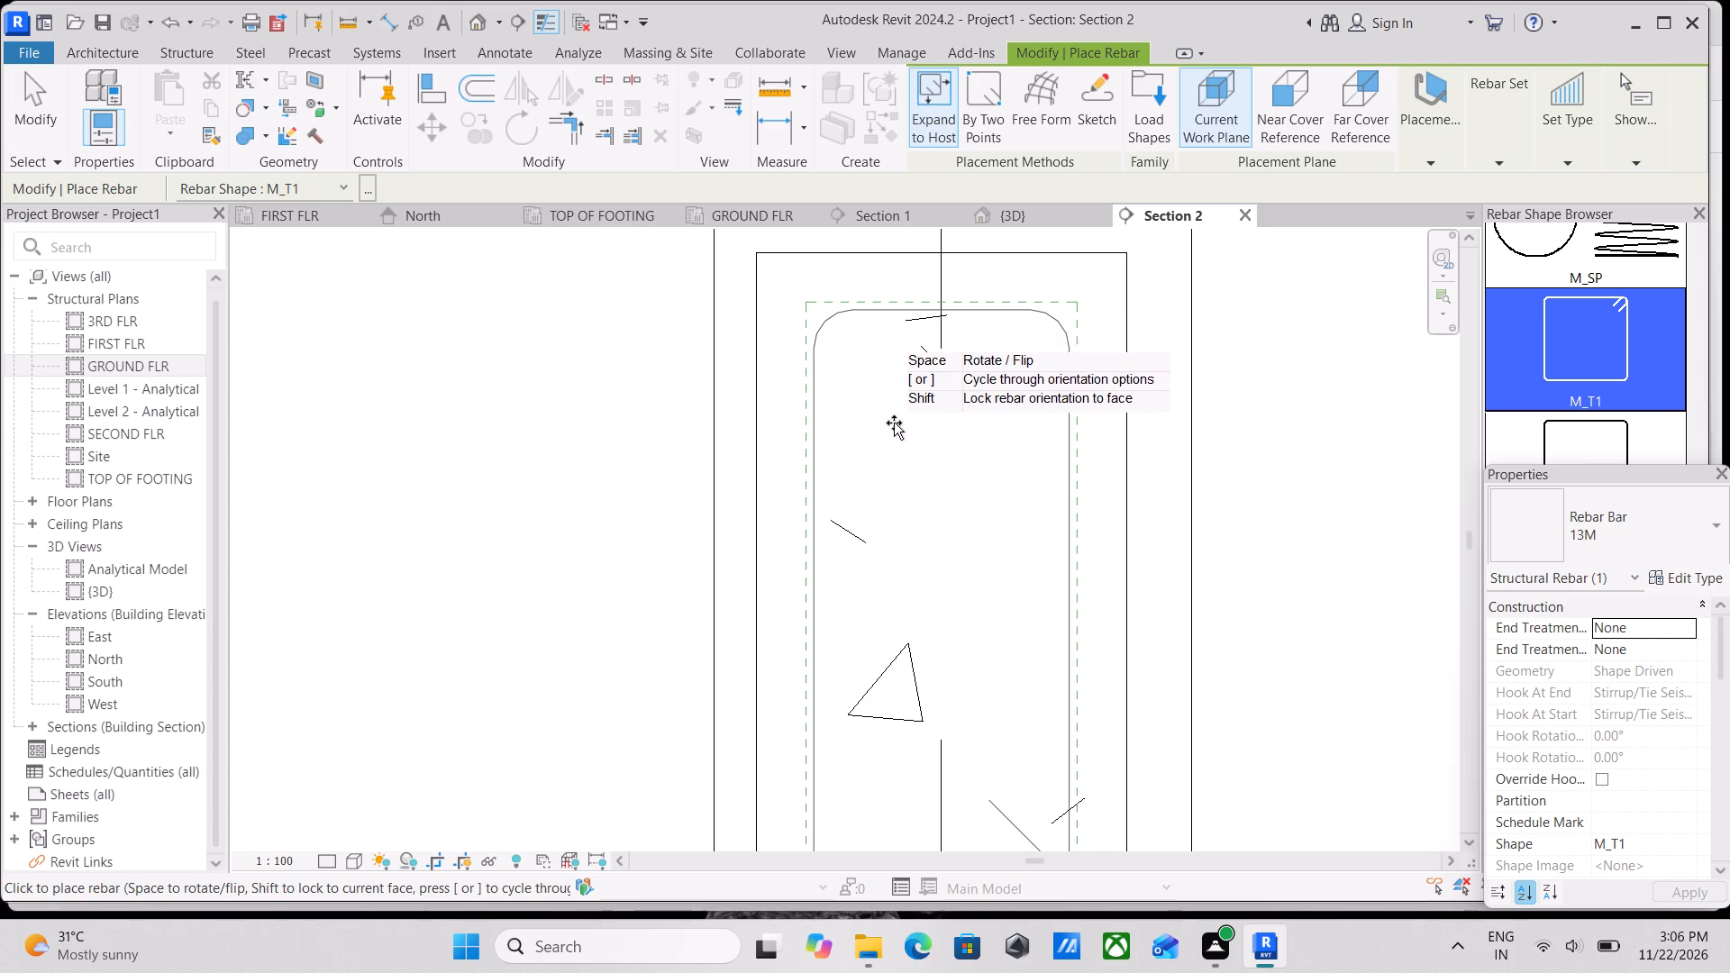
scroll(894, 423, down, 4)
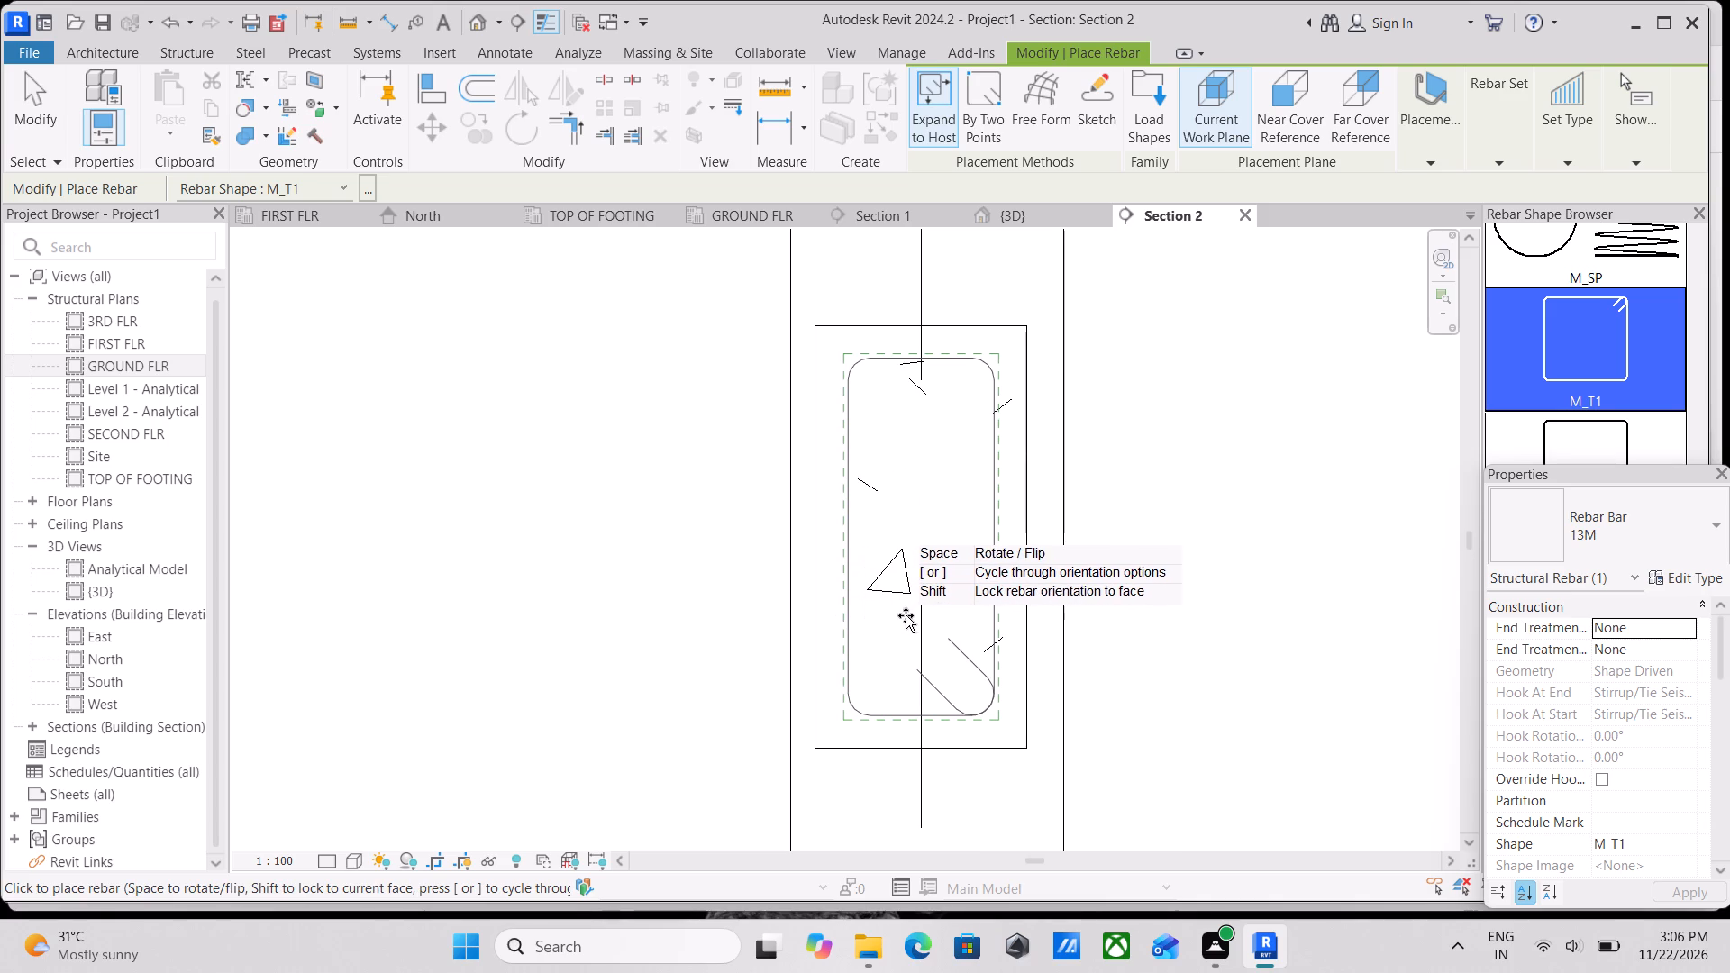
click(924, 609)
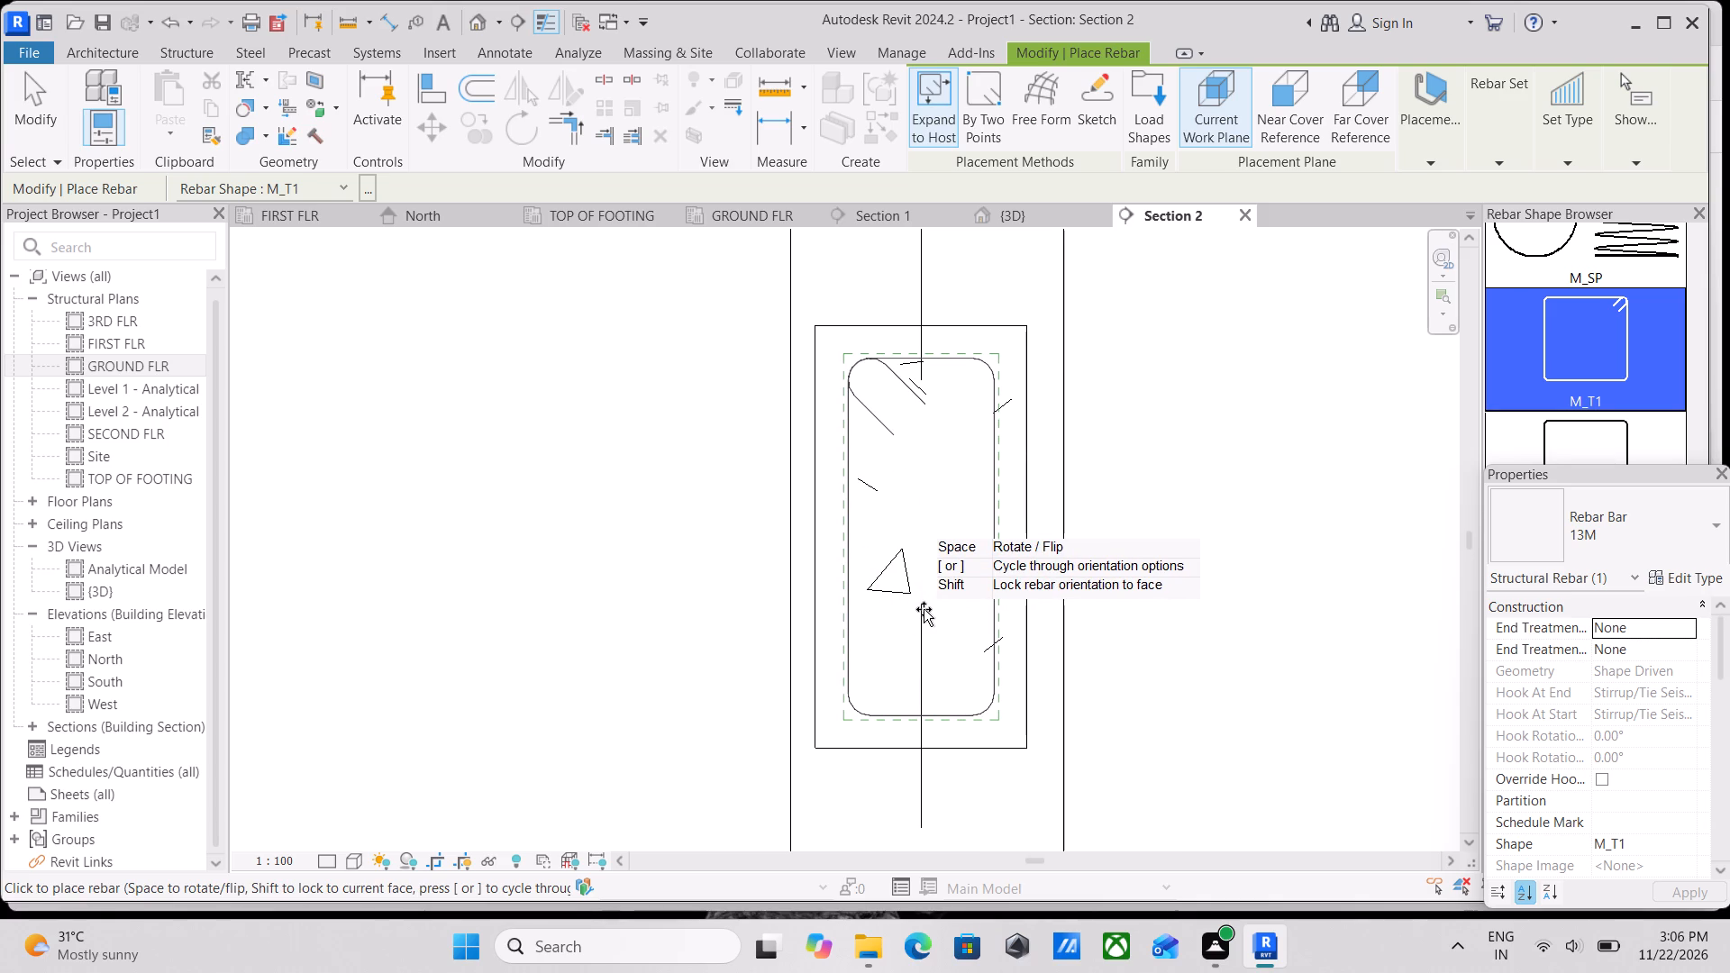
key(Escape)
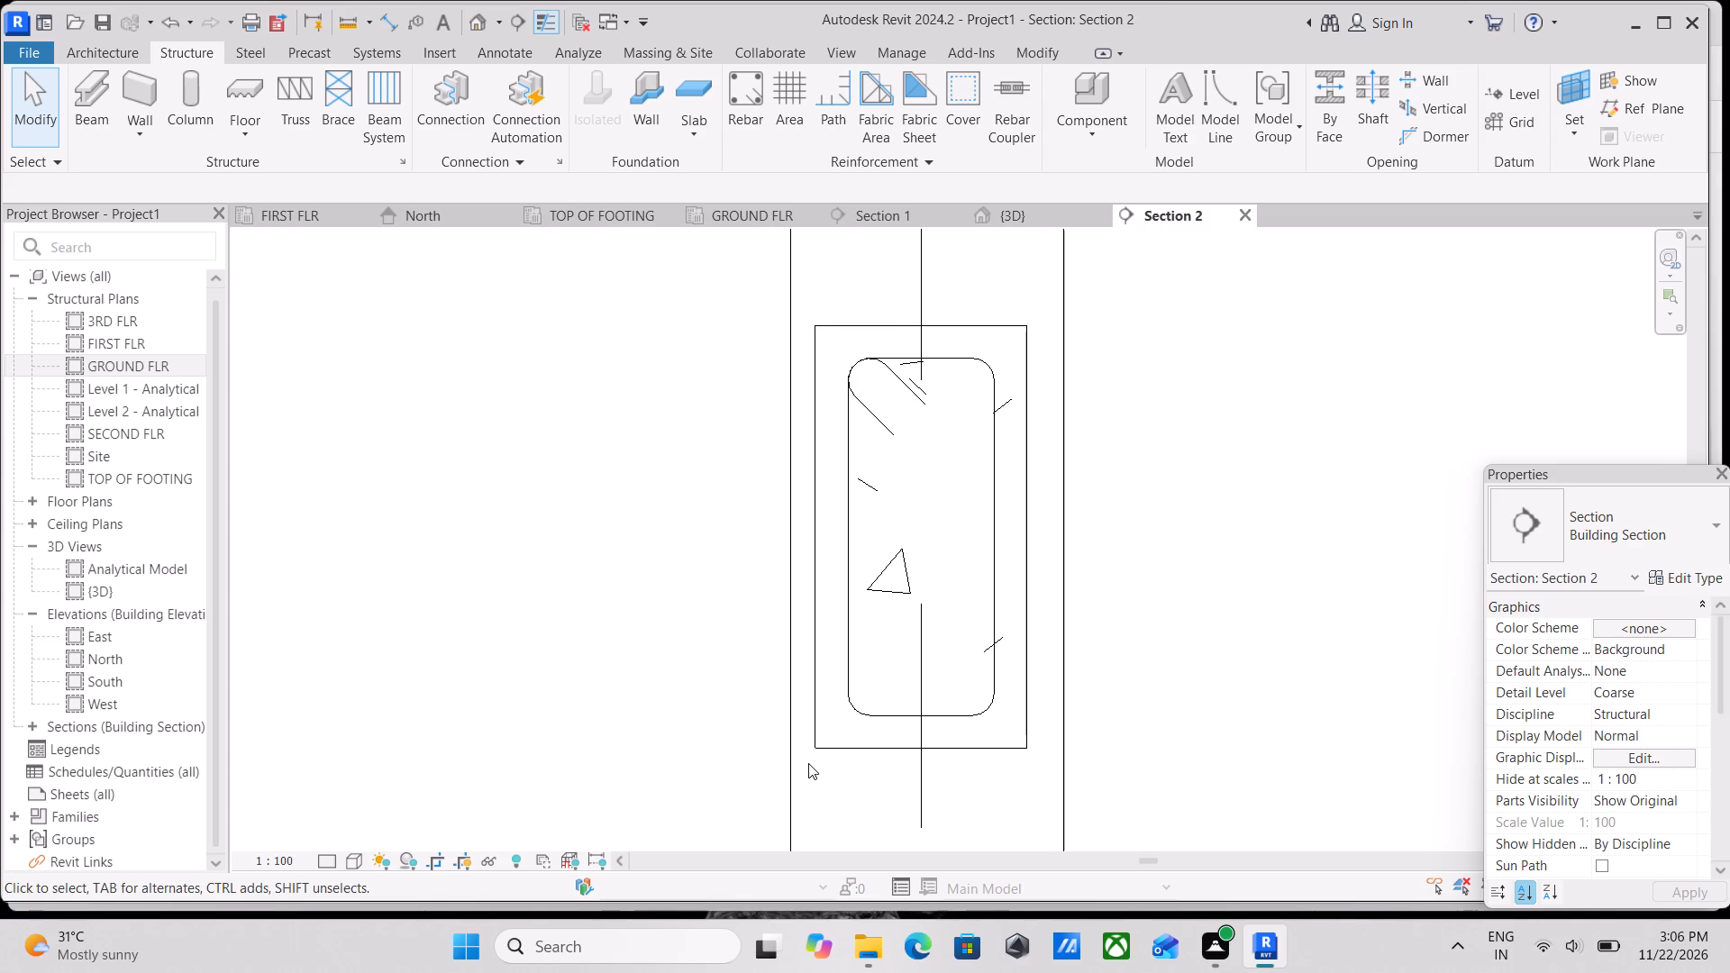
Set the beam section view's detail level to Fine.
scroll(880, 578, up, 2)
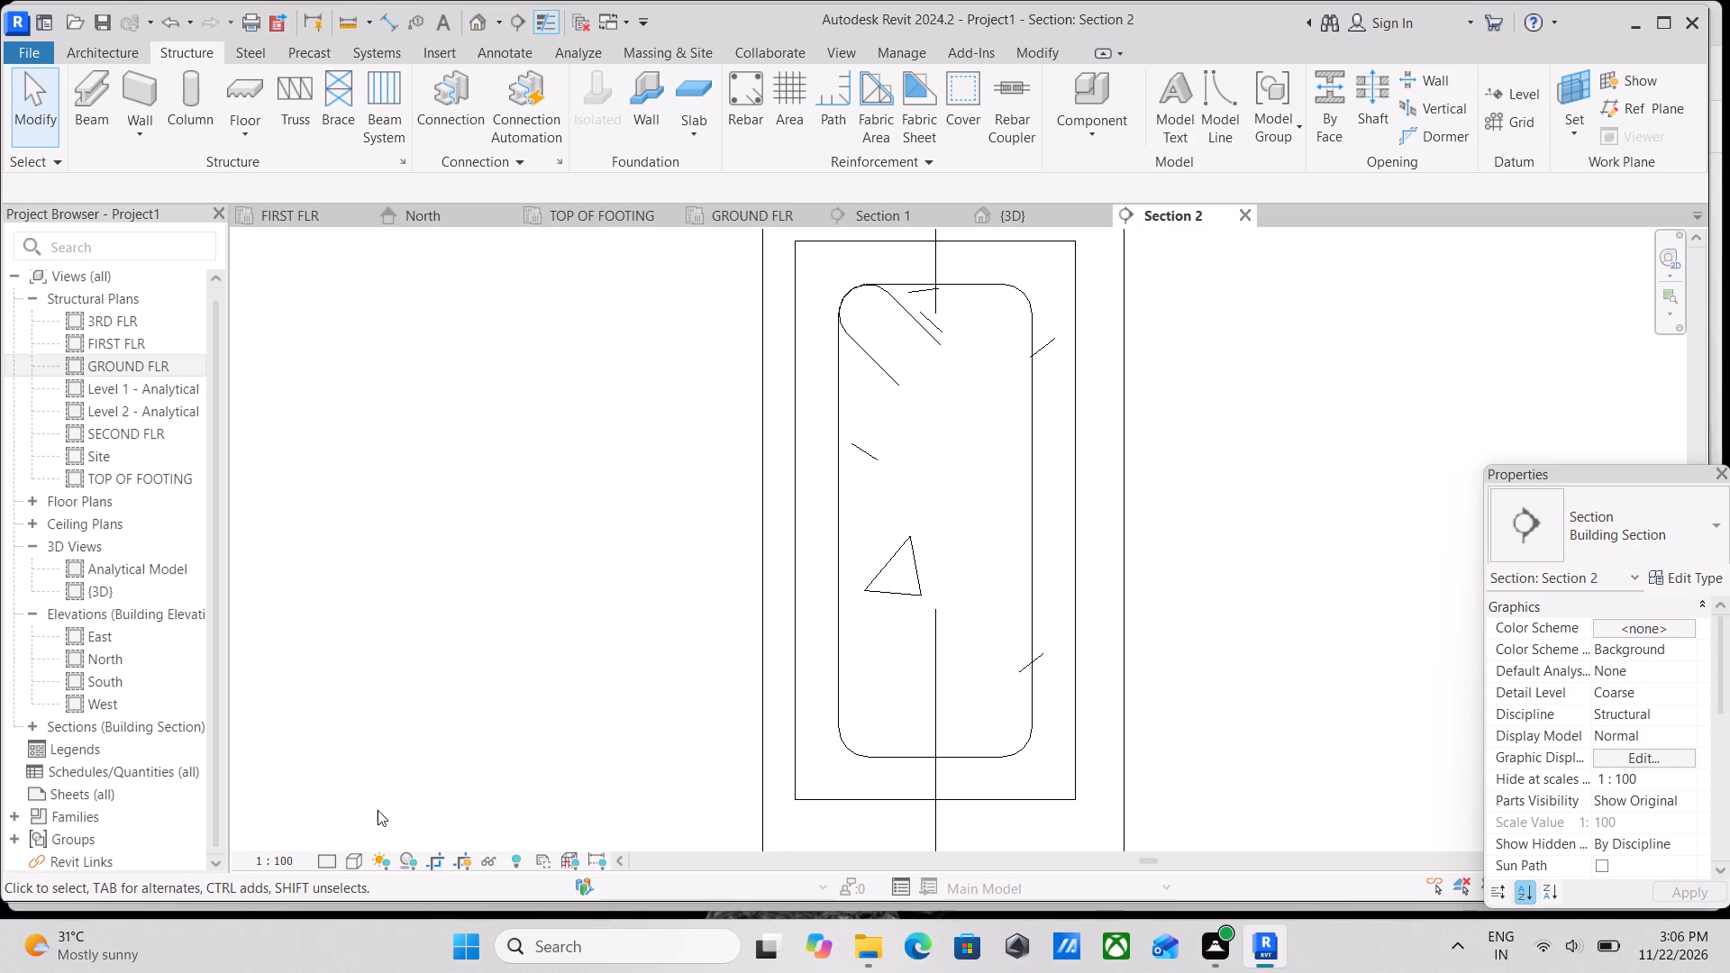
click(323, 866)
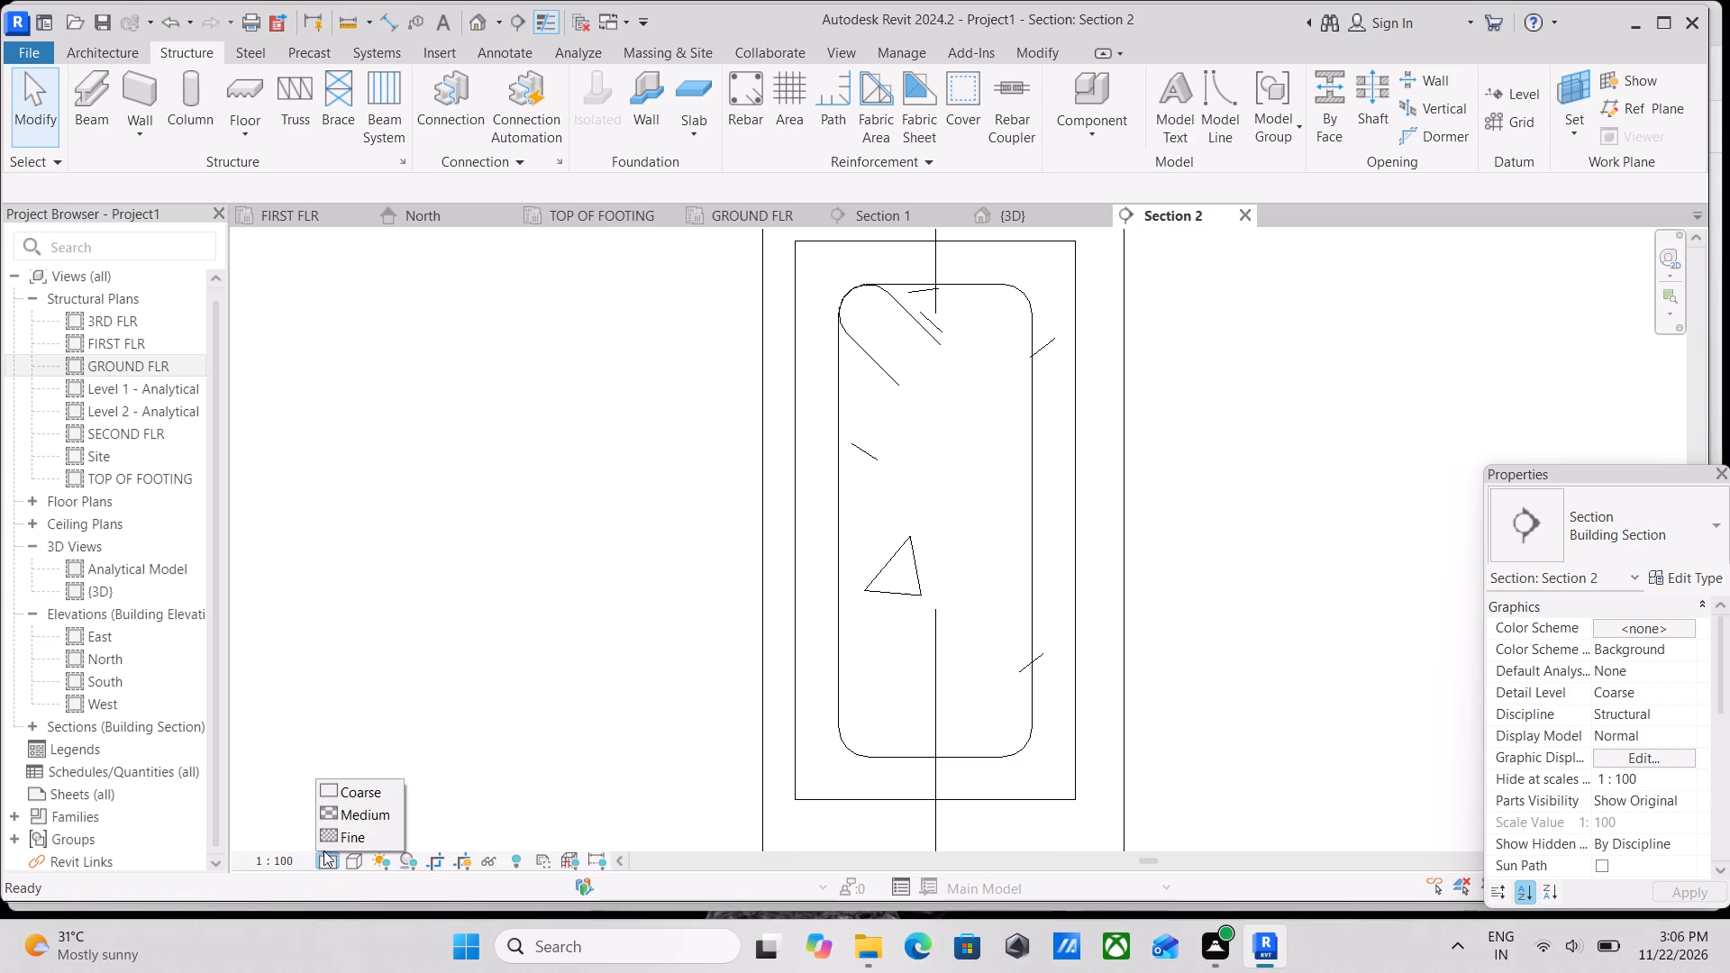
click(326, 837)
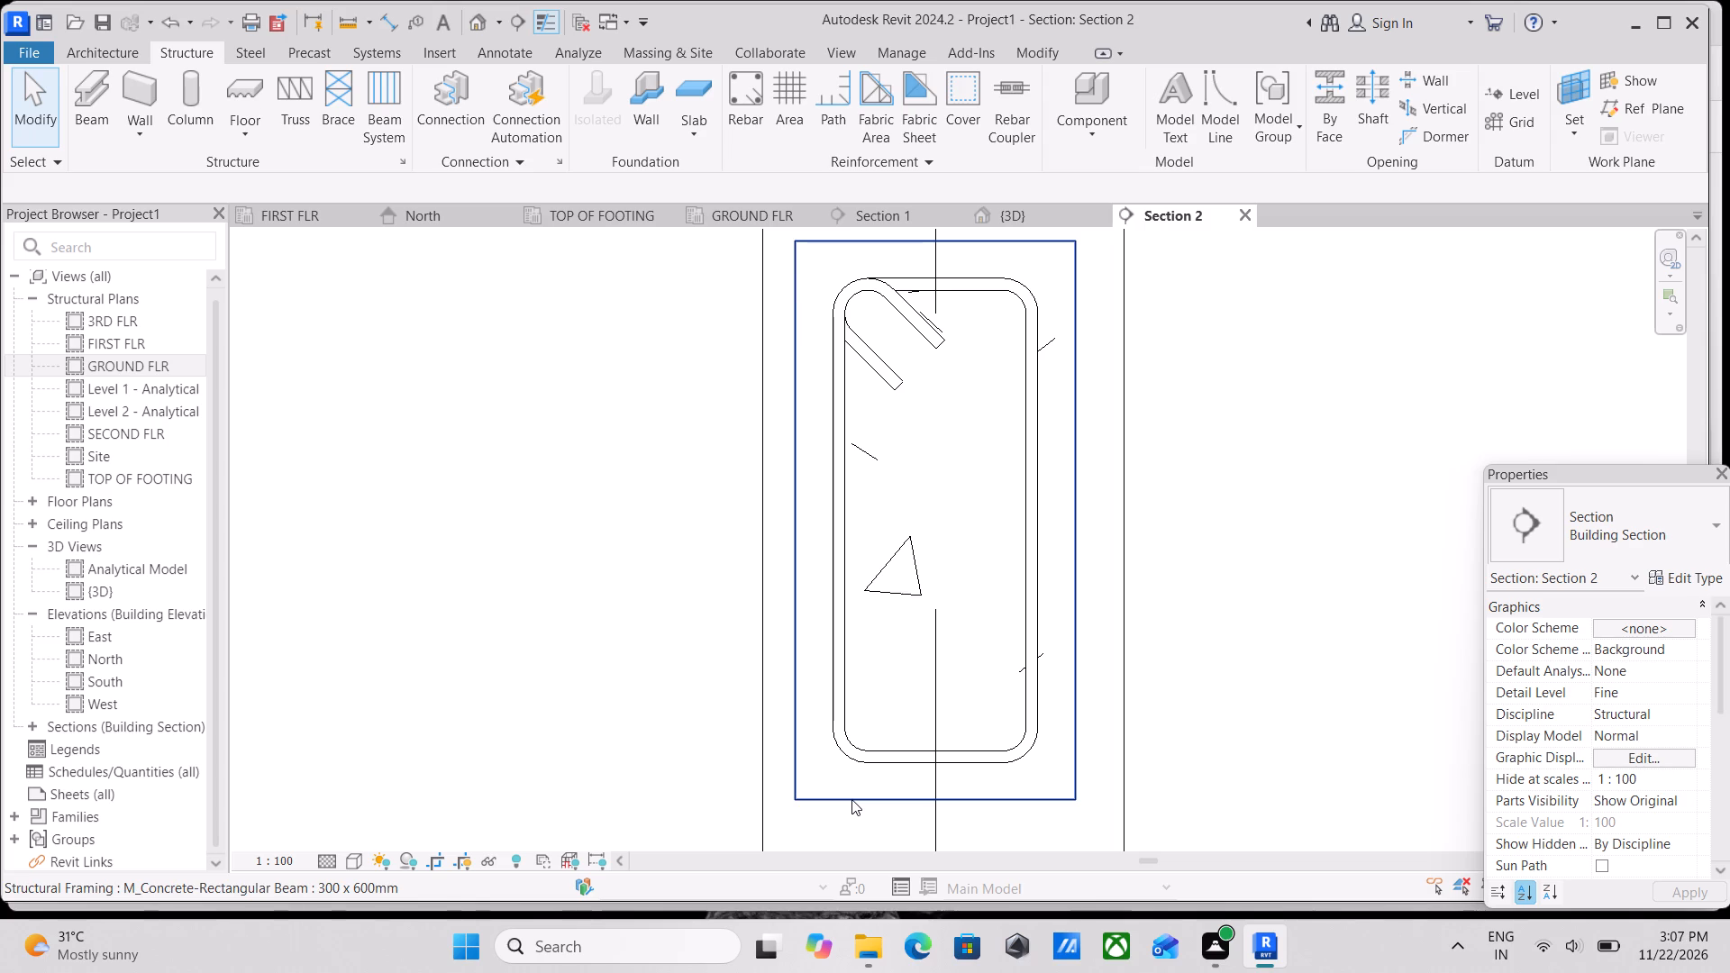
Set the new beam stirrup to show unobscured in the {3D} view.
scroll(872, 784, up, 3)
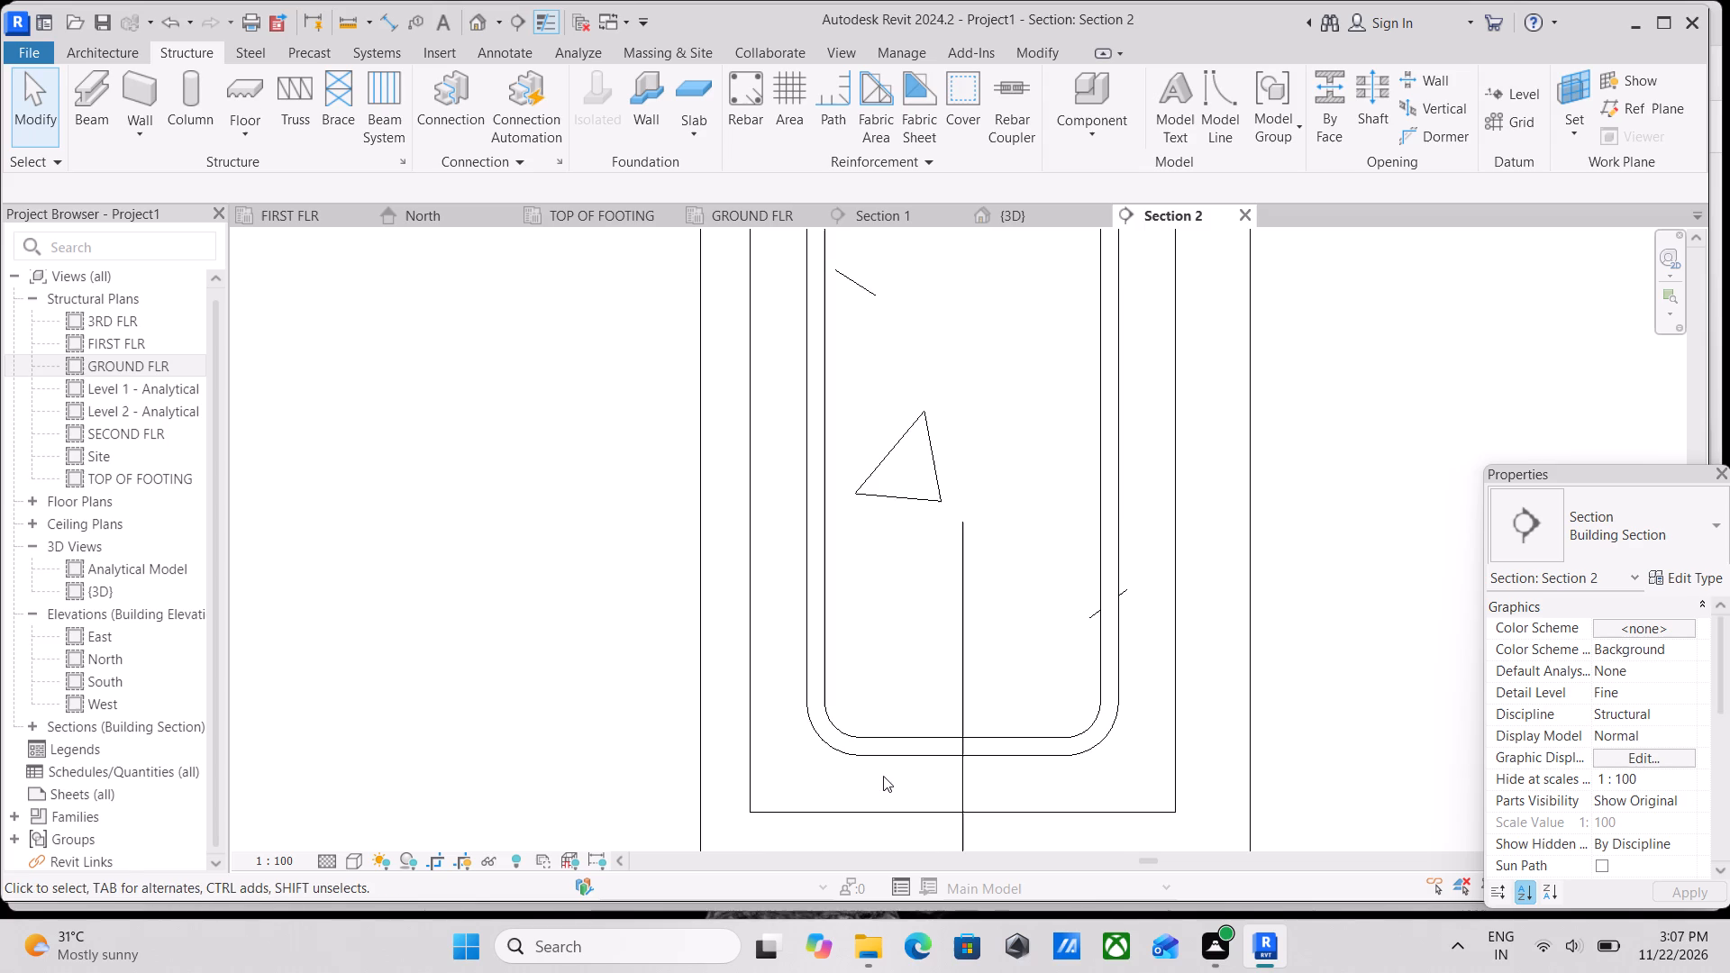
scroll(883, 776, up, 3)
click(868, 734)
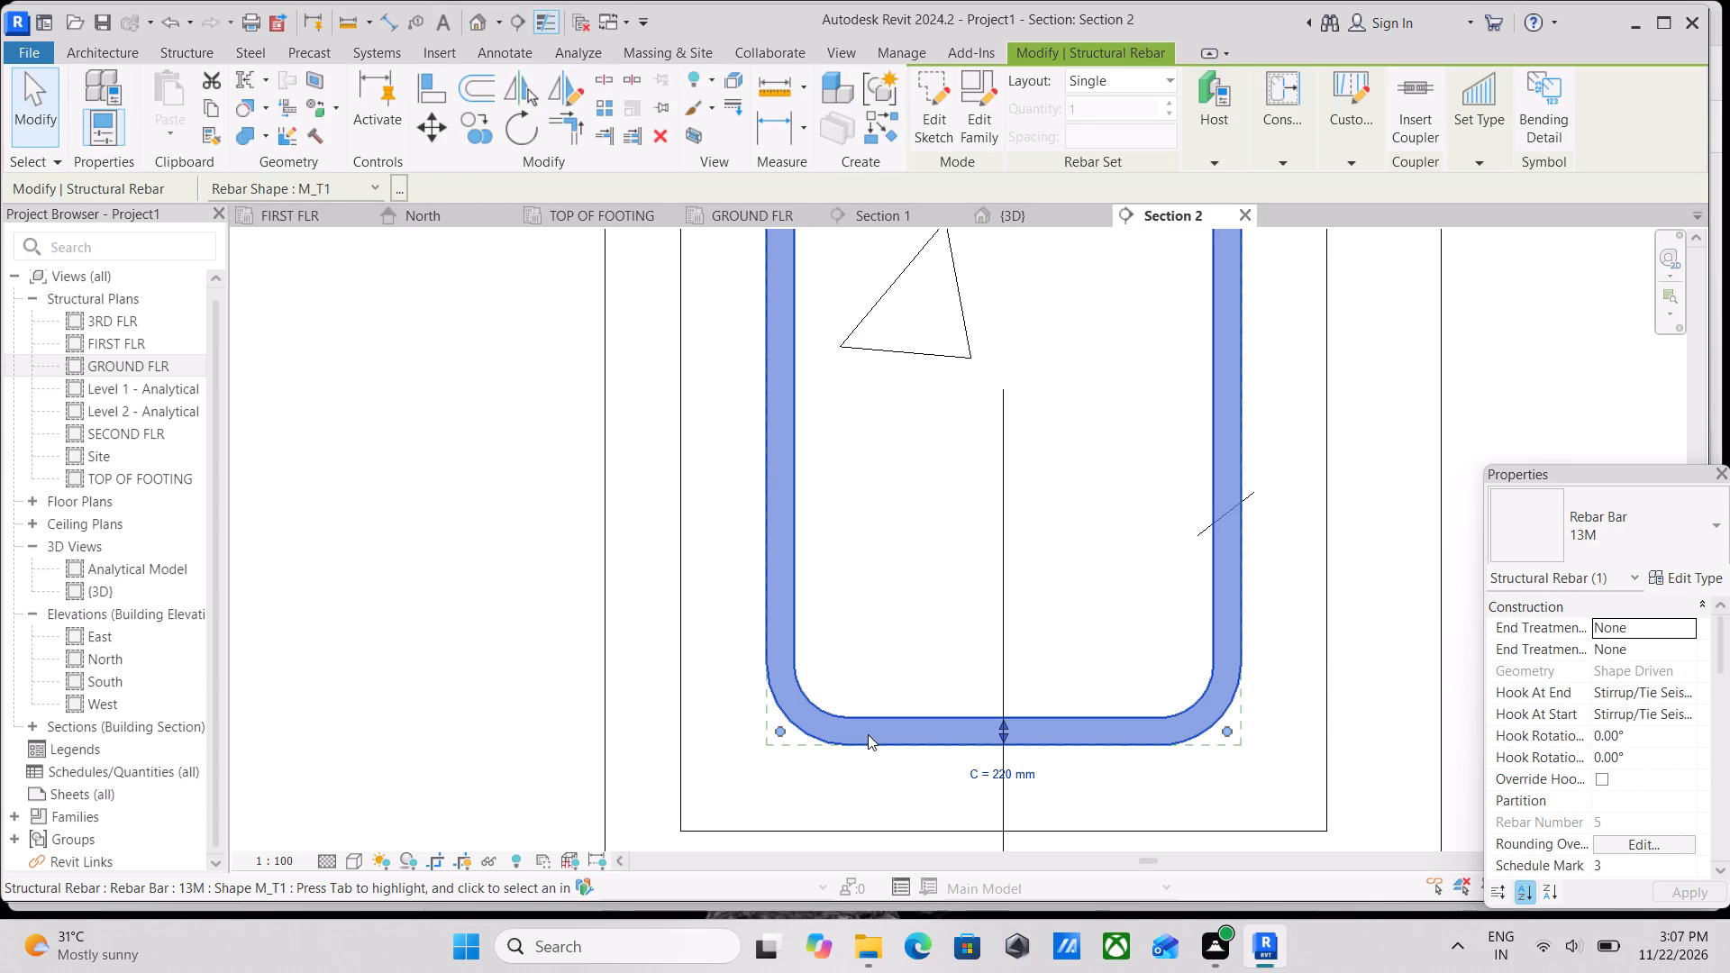
scroll(868, 734, up, 1)
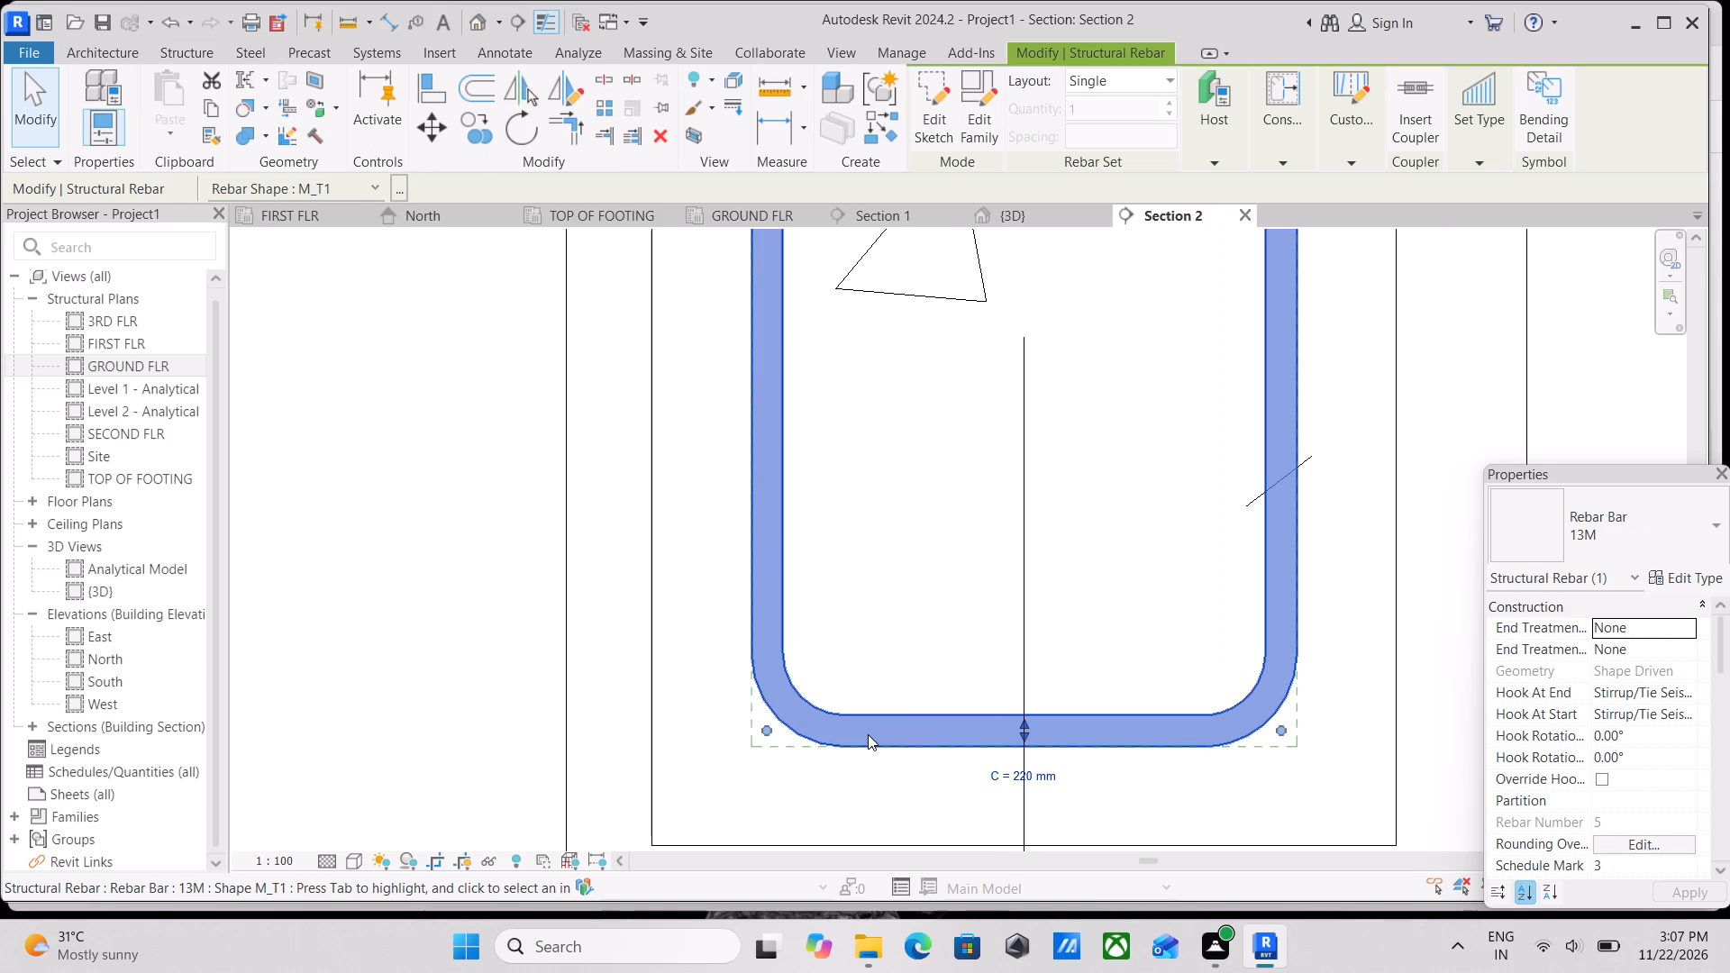
scroll(1602, 822, down, 2)
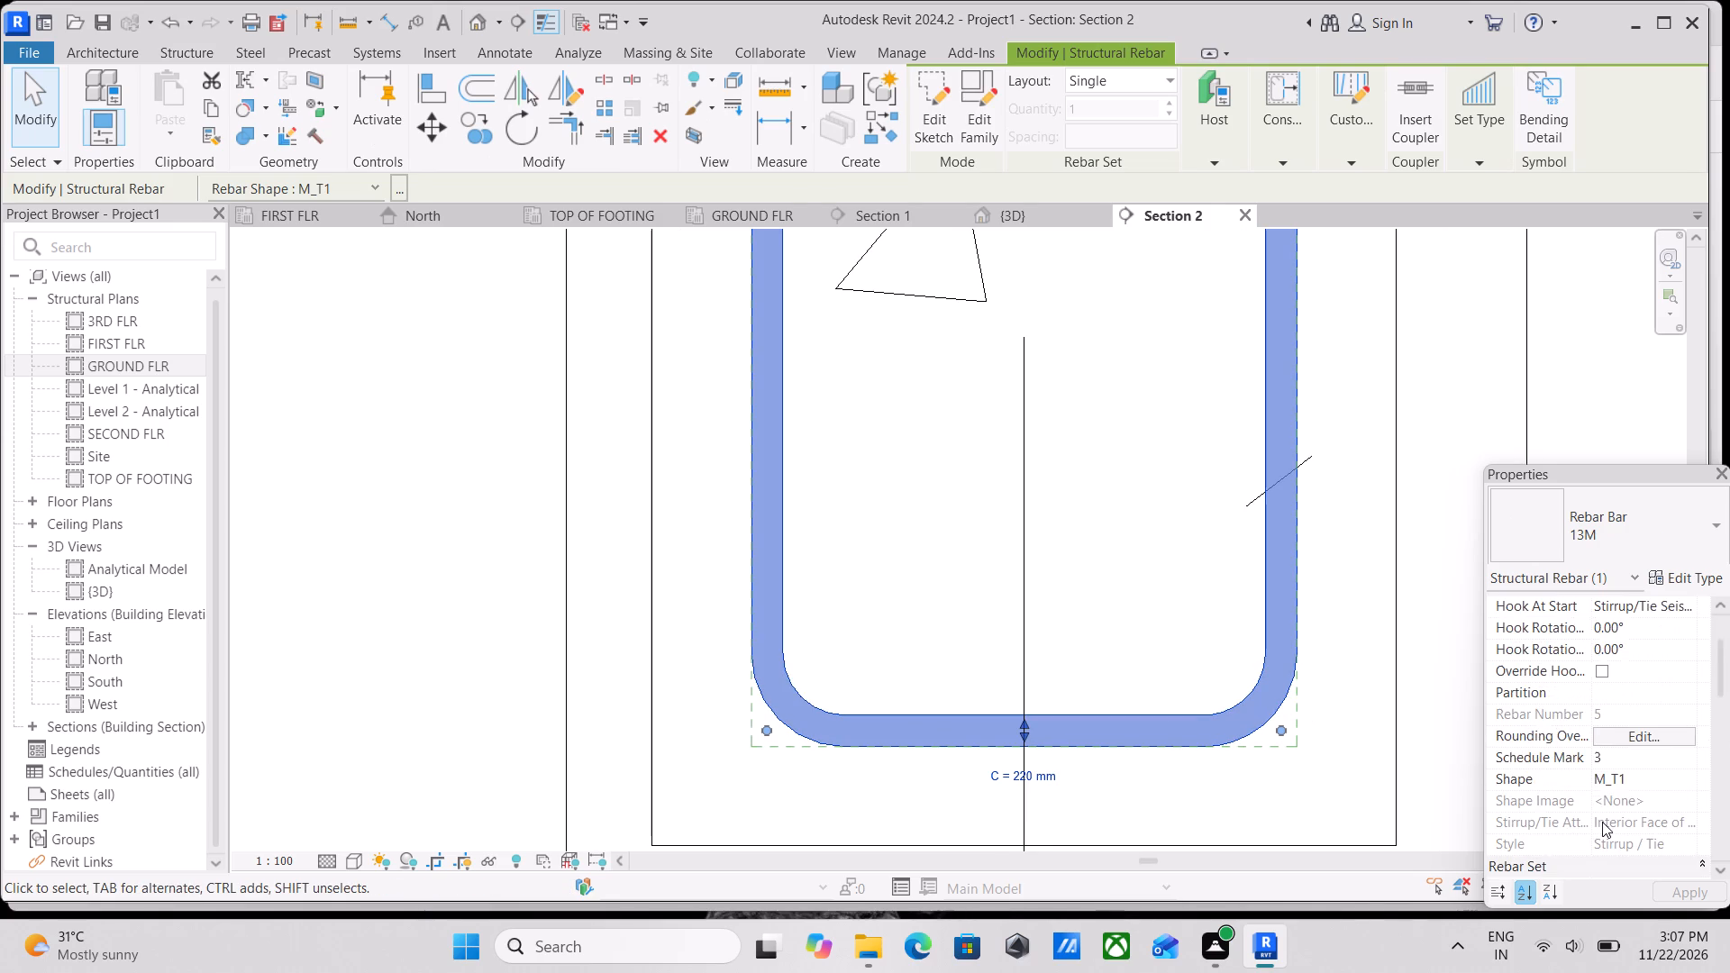
scroll(1602, 822, down, 1)
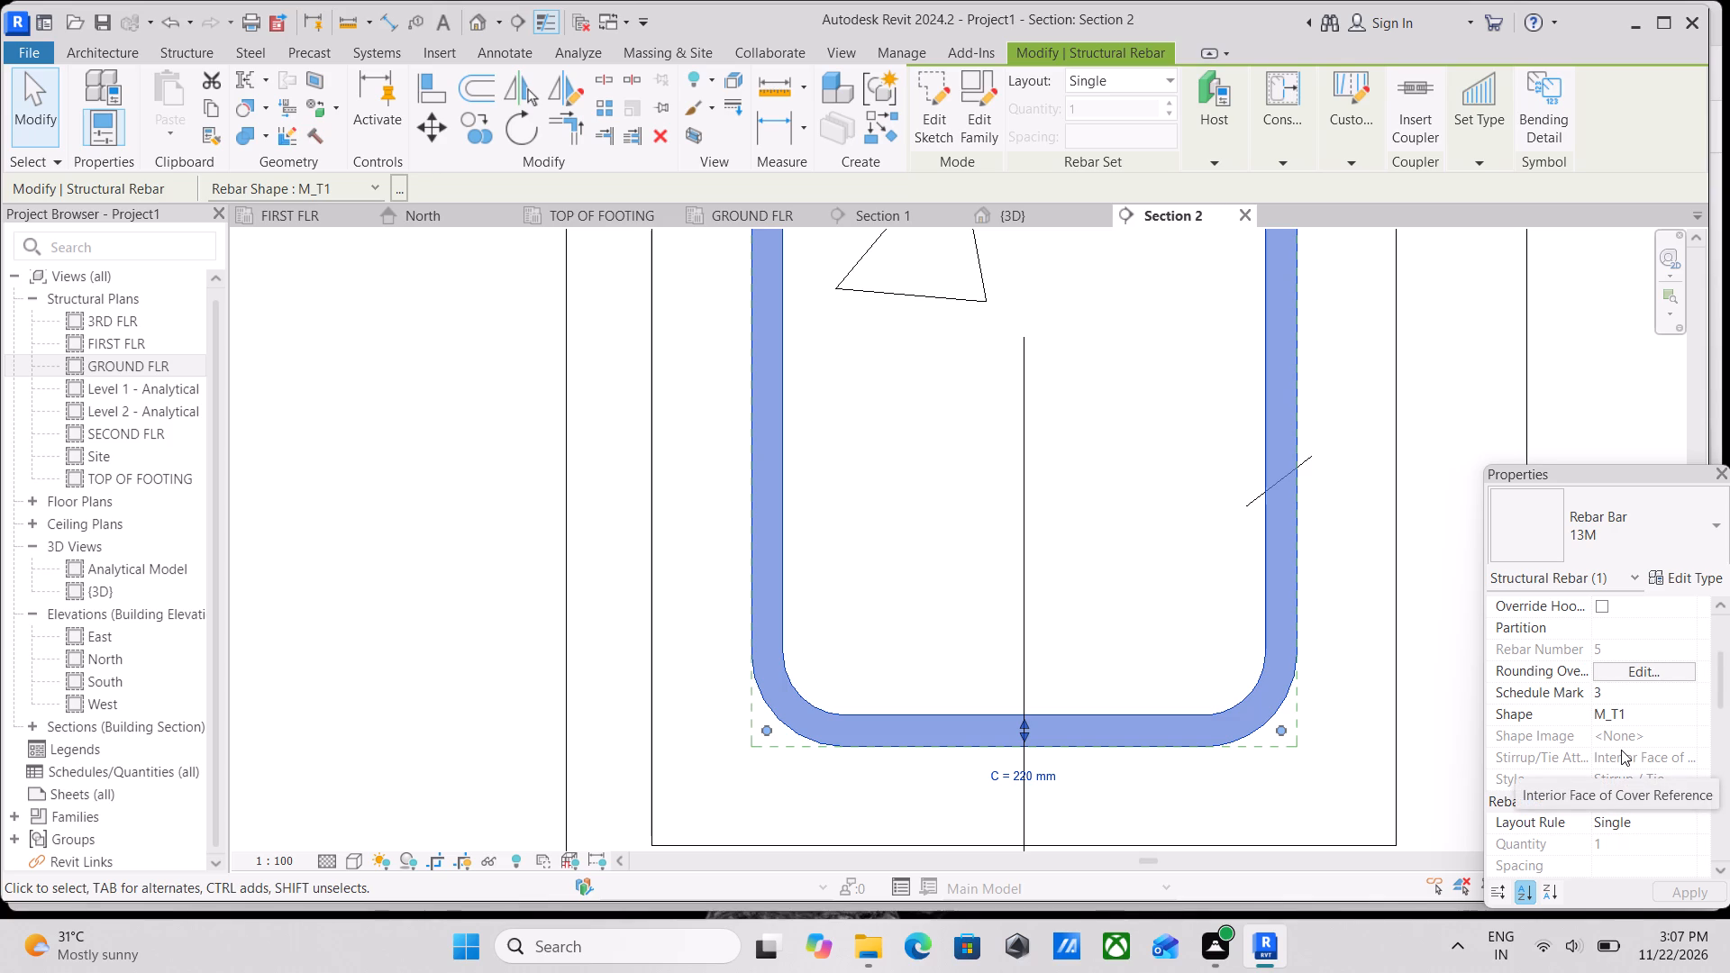
scroll(1621, 750, down, 2)
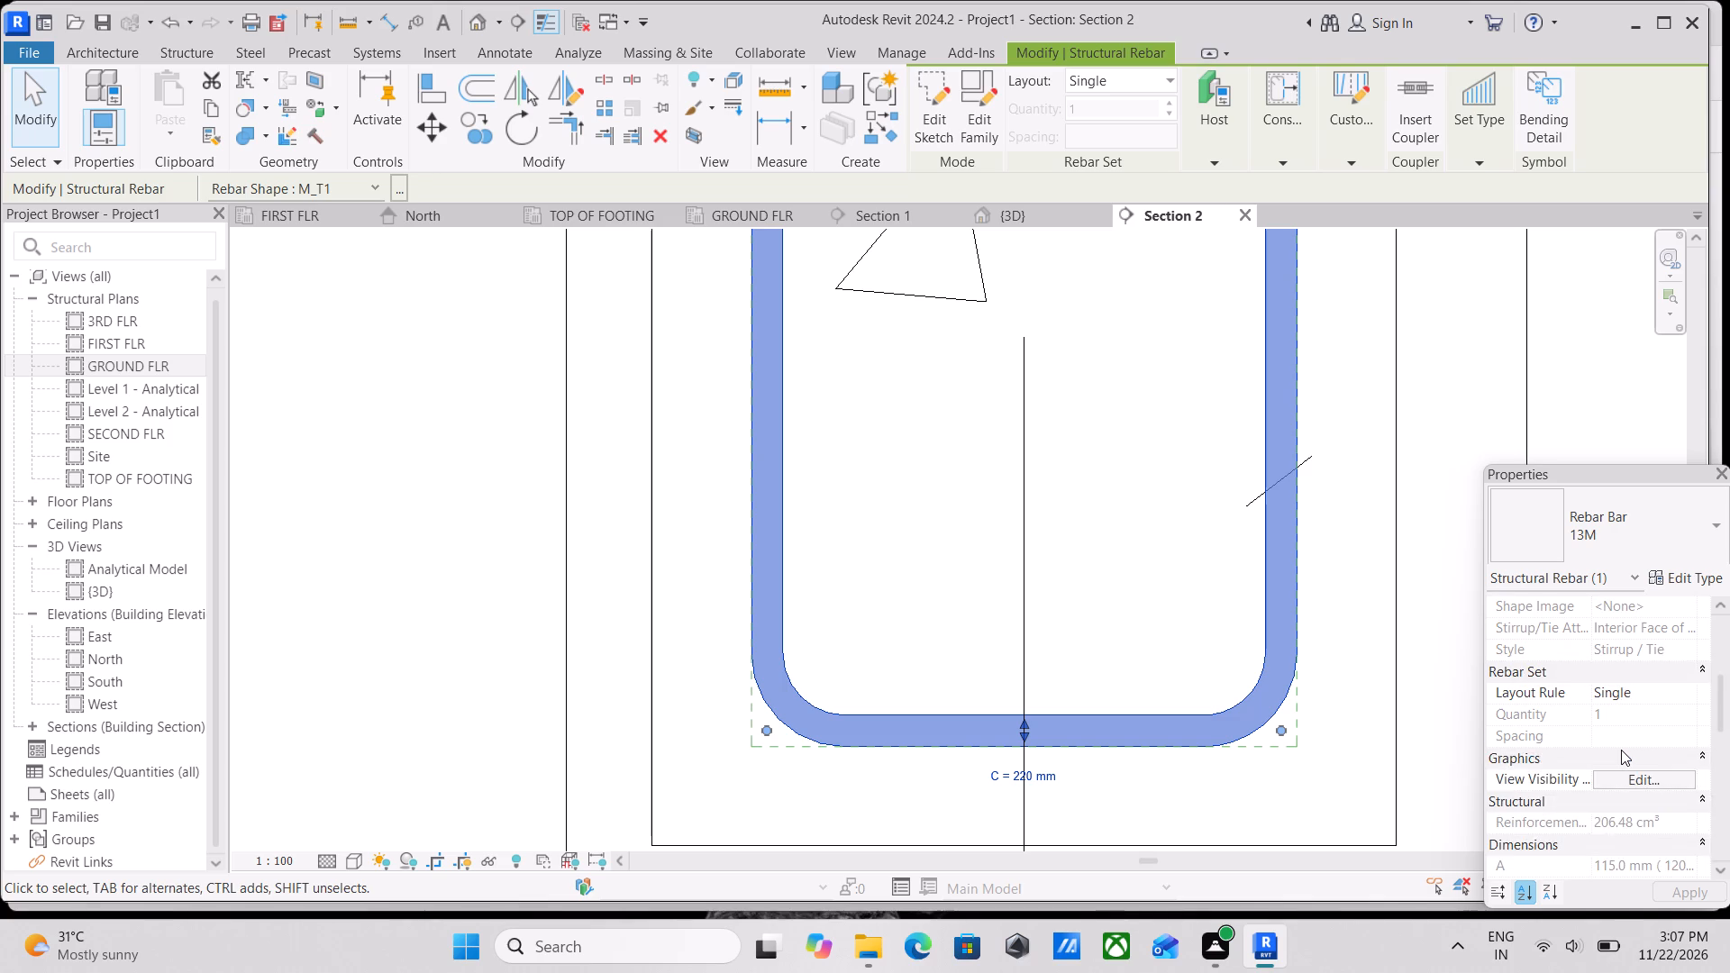
scroll(1621, 750, up, 1)
scroll(1621, 750, down, 1)
click(1635, 785)
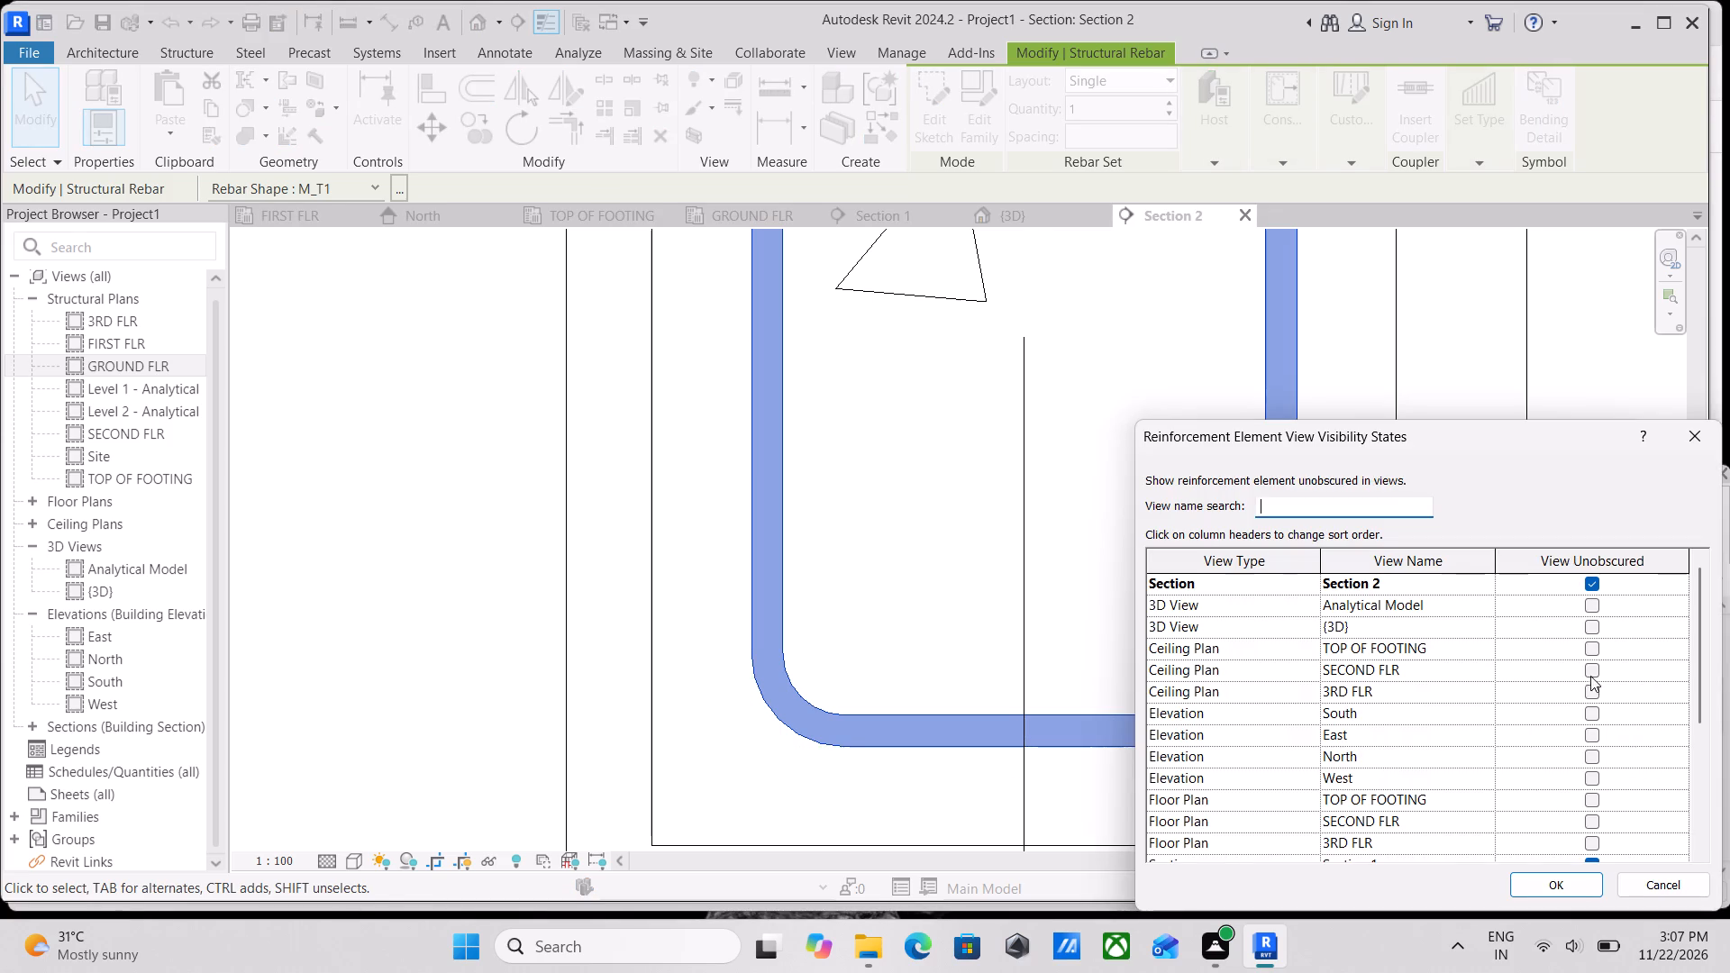
click(1596, 625)
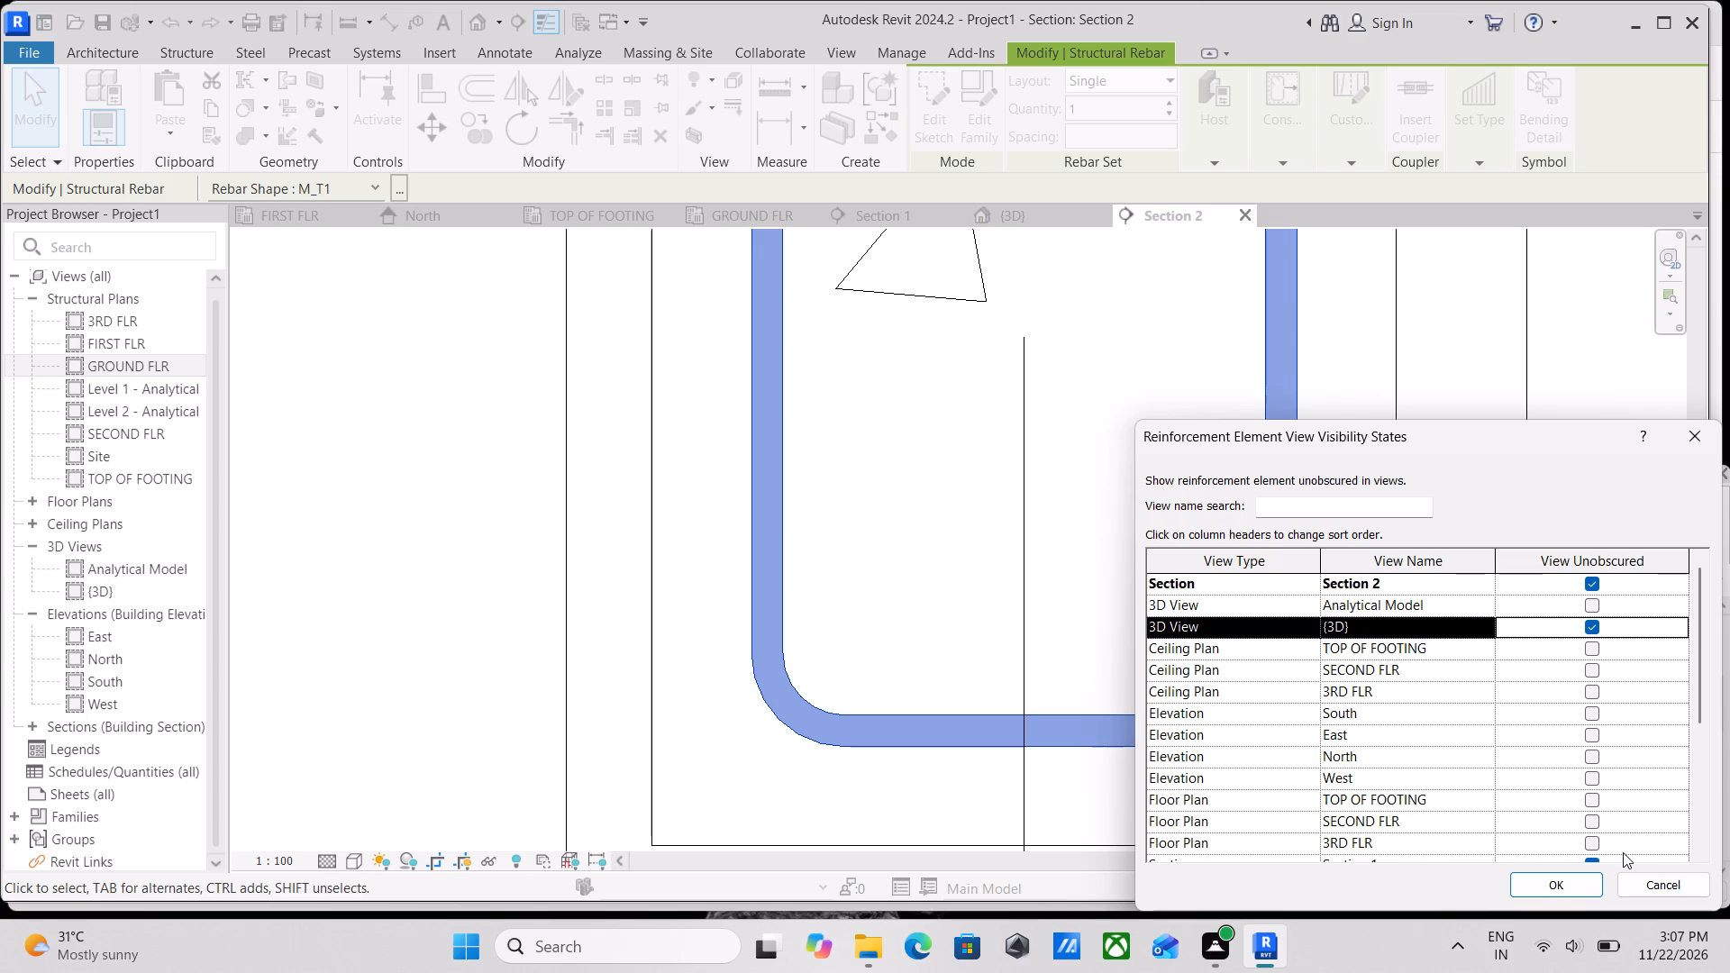
click(1565, 887)
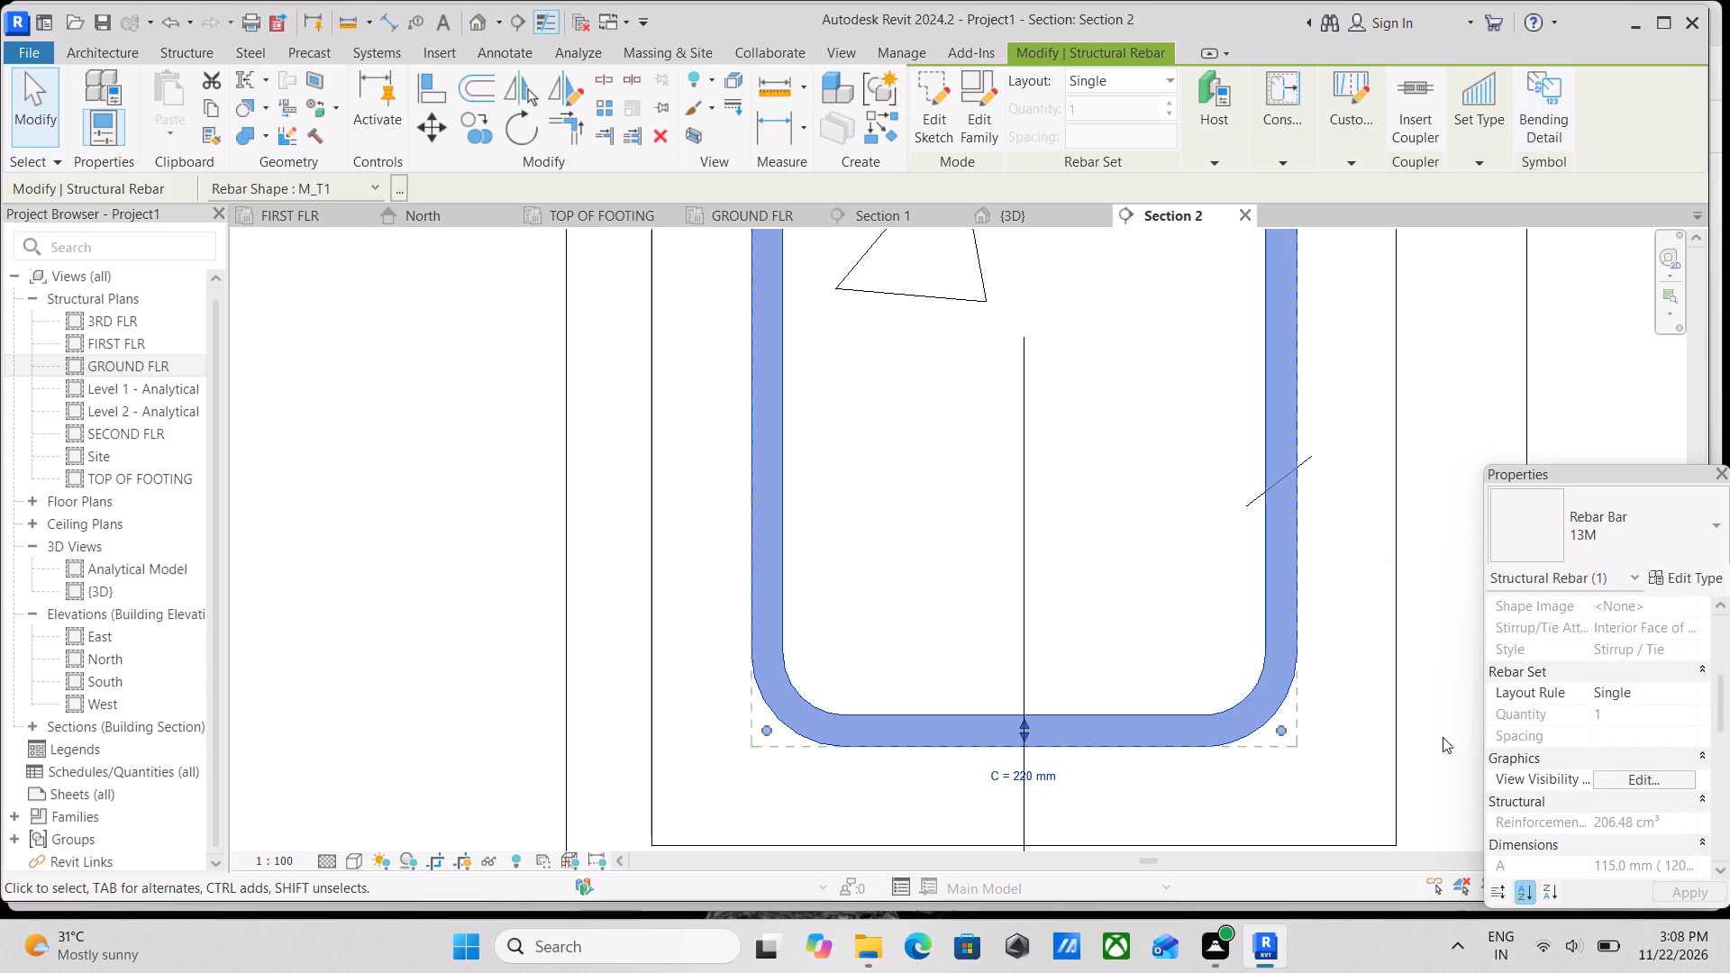
scroll(1424, 719, up, 3)
scroll(1096, 622, down, 2)
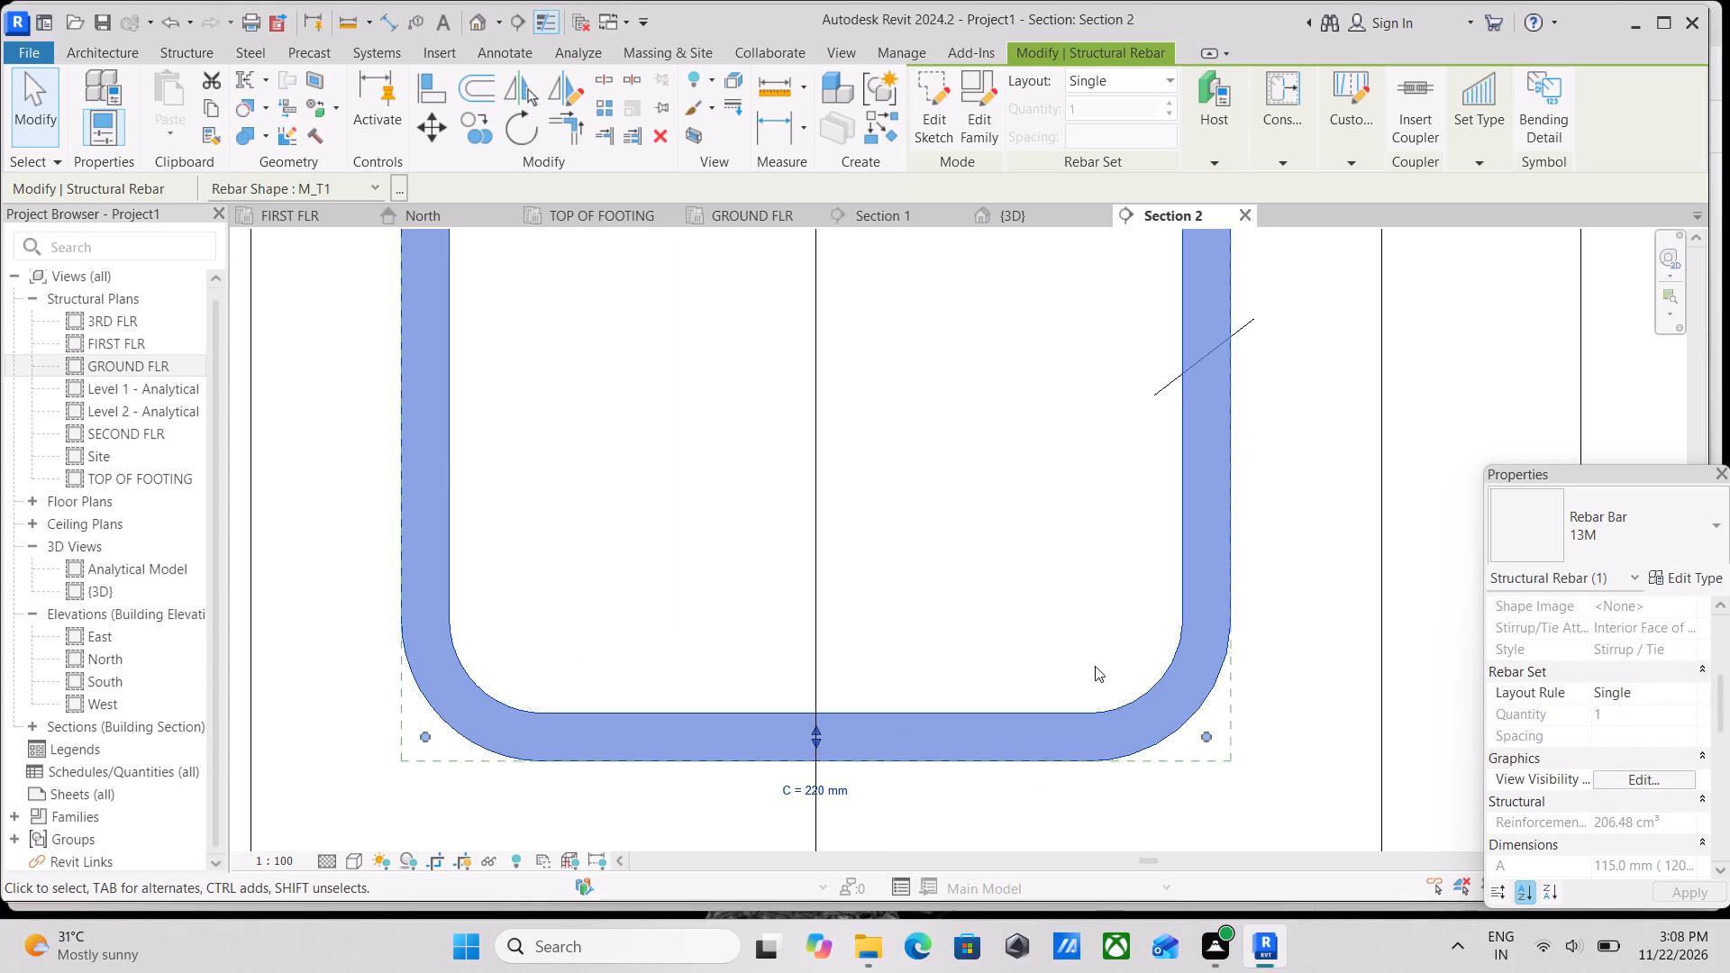
scroll(1102, 680, down, 3)
key(Escape)
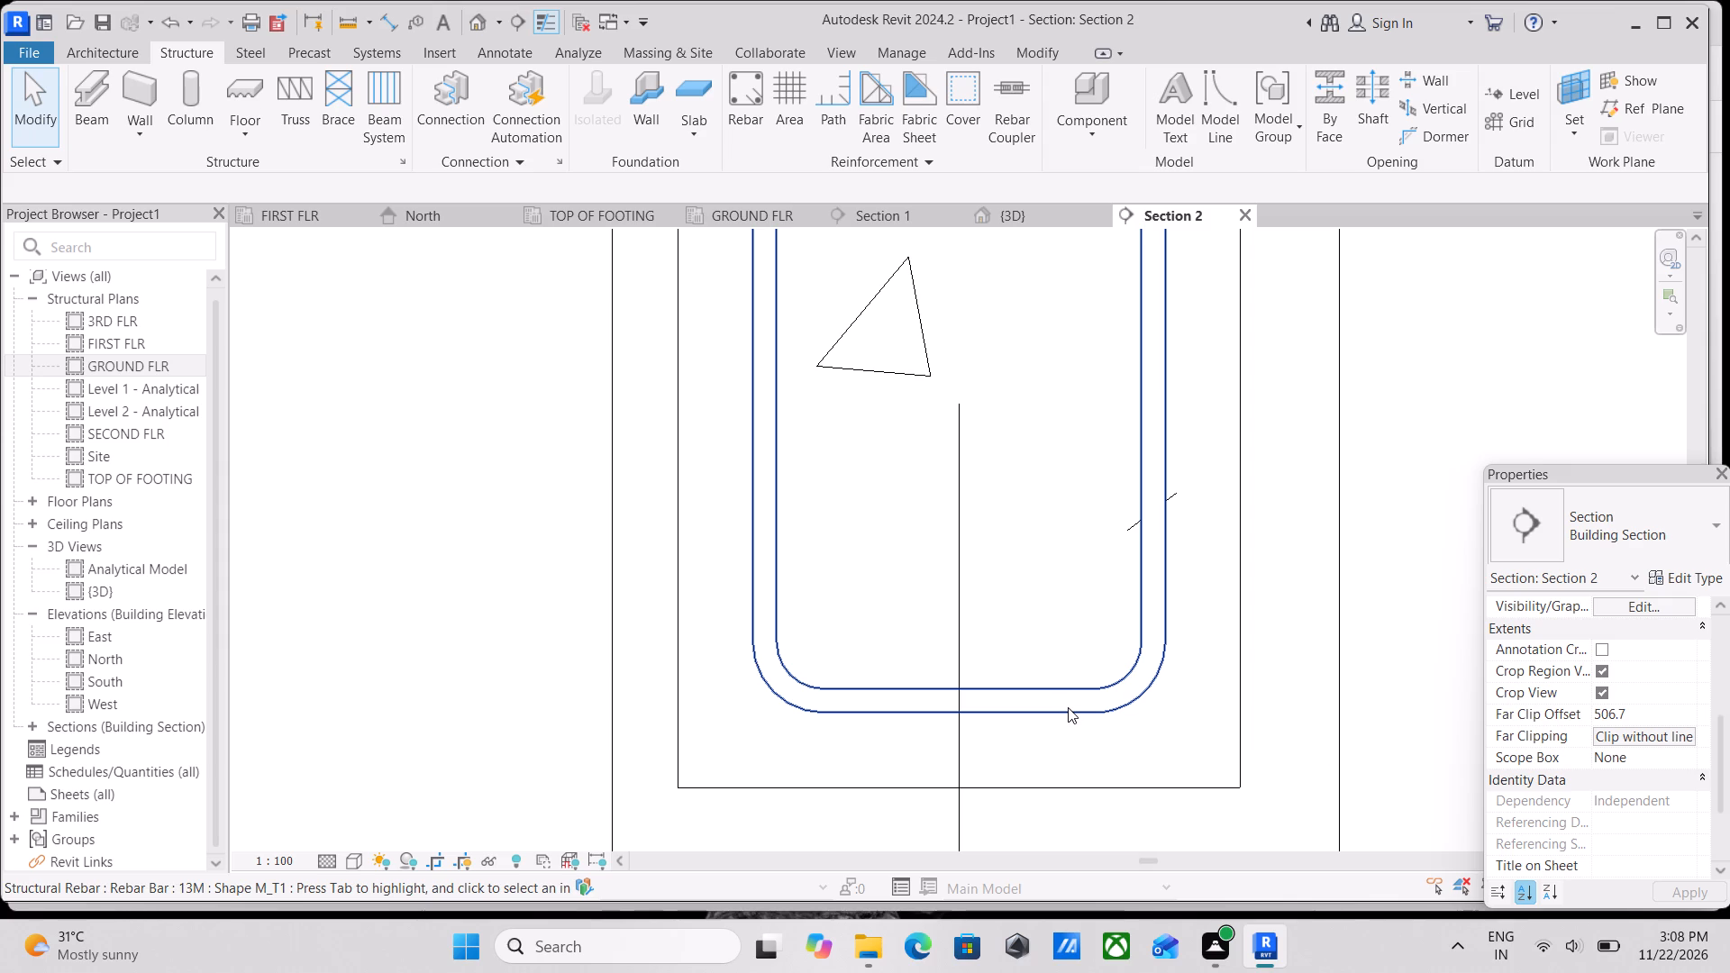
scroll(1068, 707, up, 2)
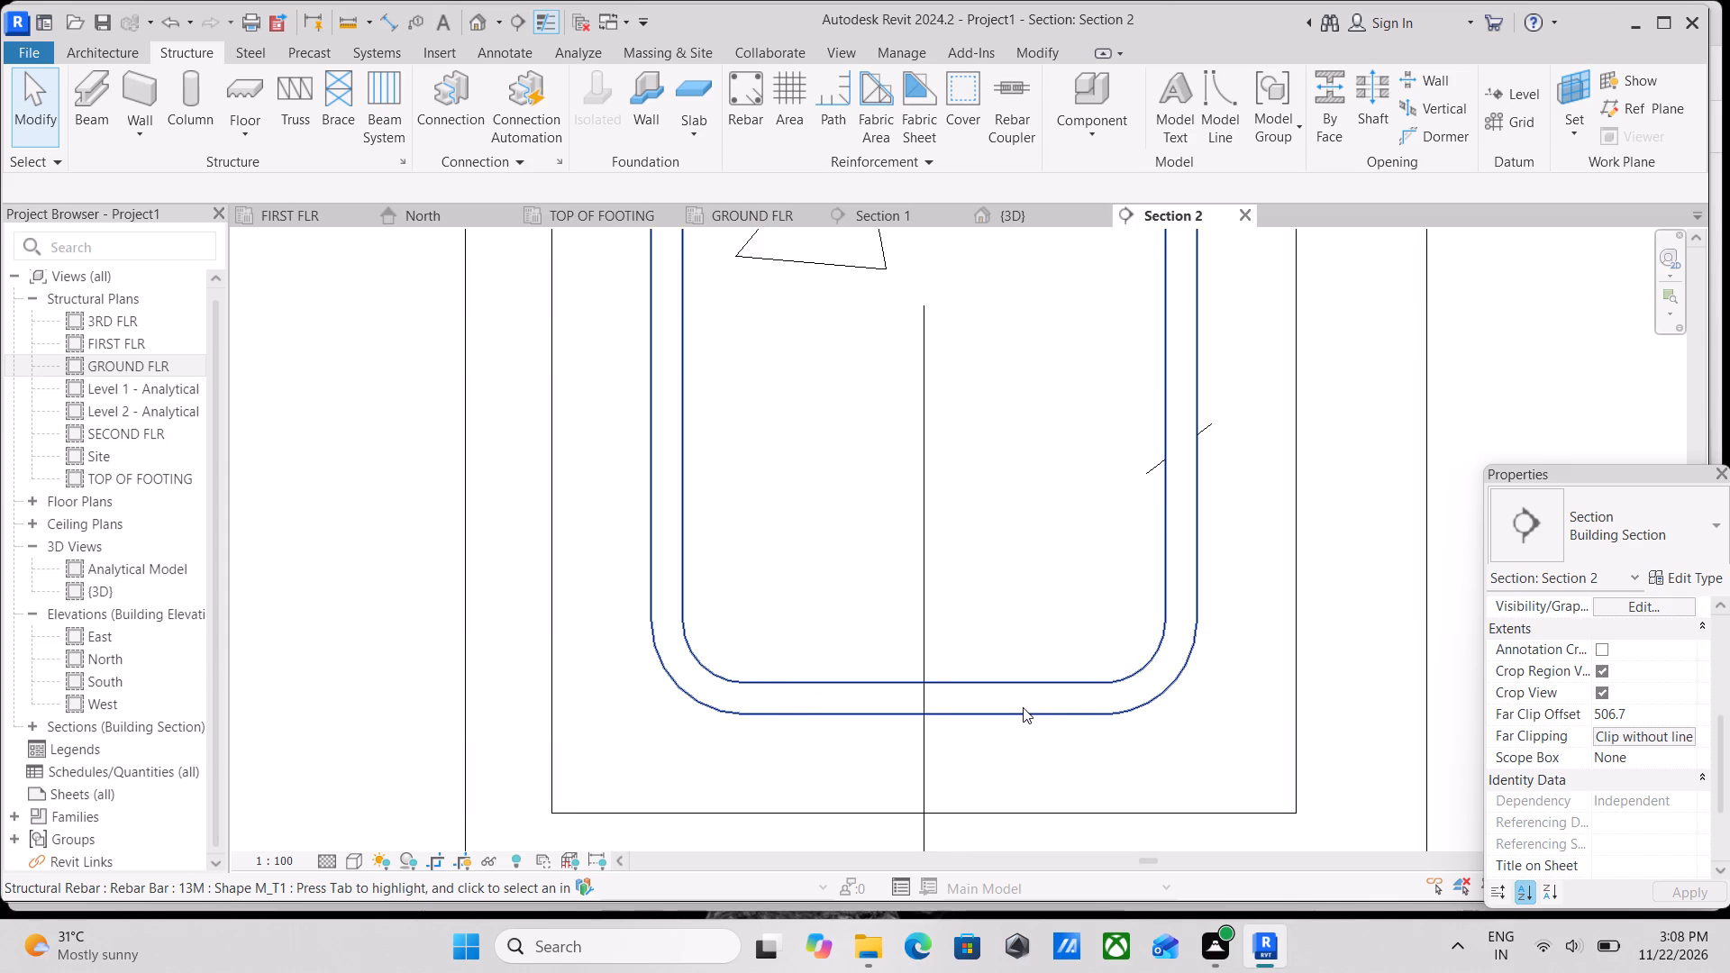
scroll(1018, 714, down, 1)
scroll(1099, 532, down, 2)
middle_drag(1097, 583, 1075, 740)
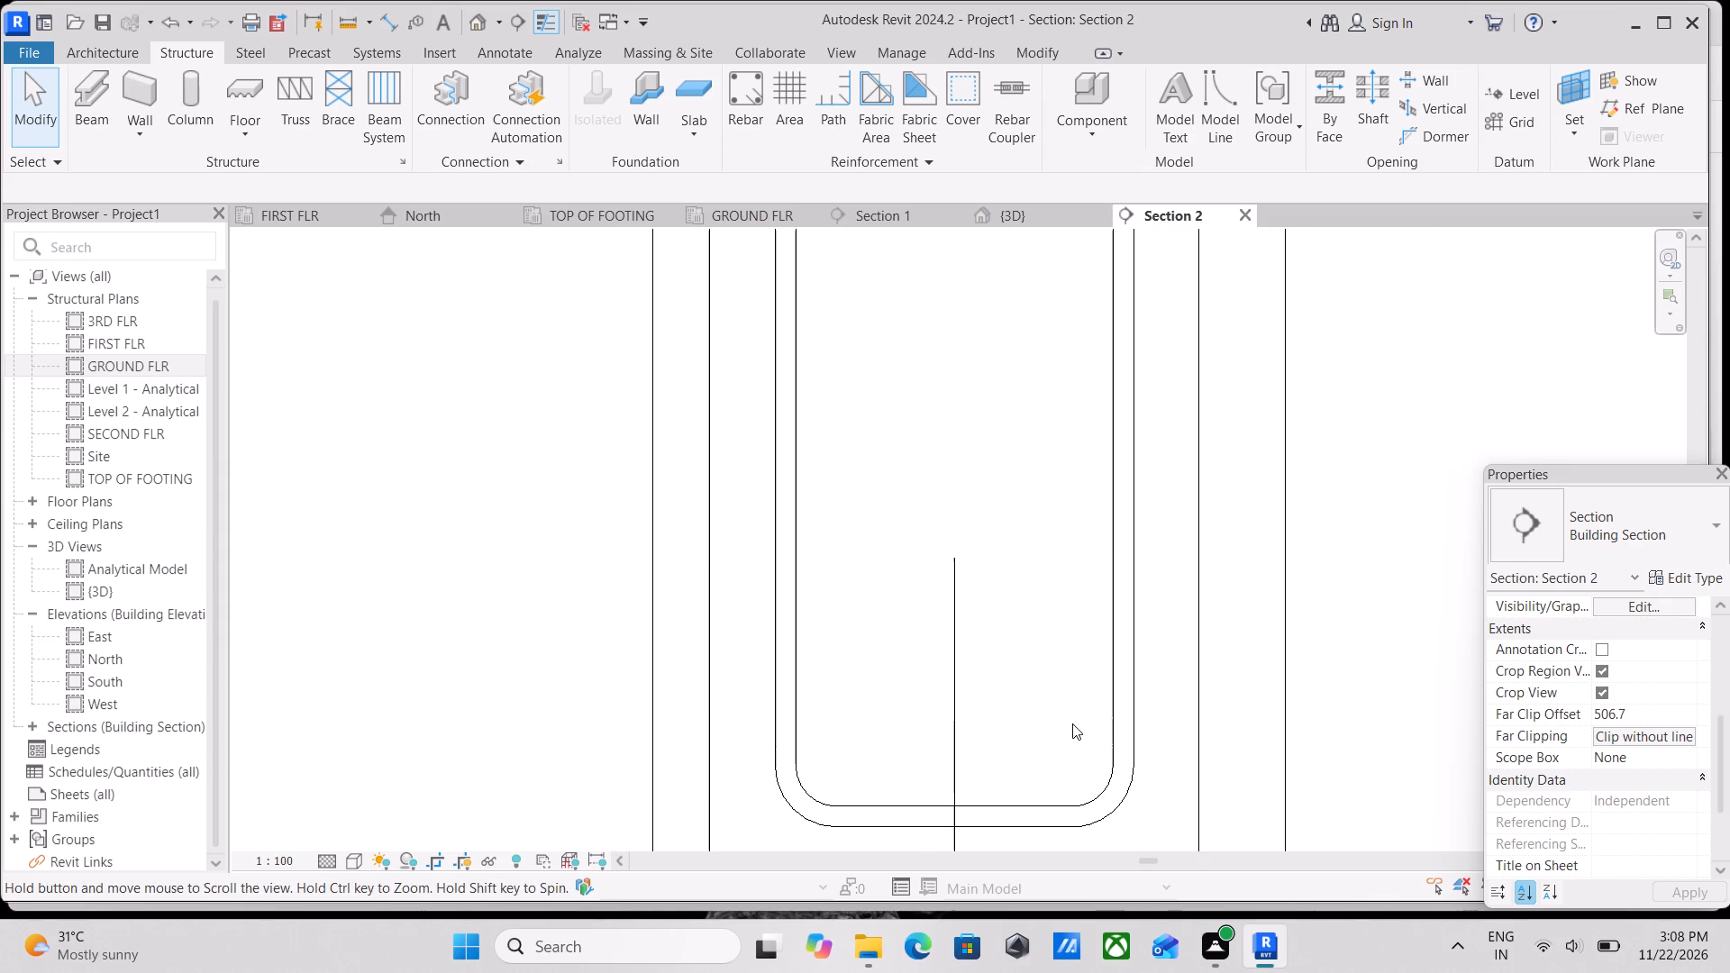
Review in which views the beam stirrup is set to show unobscured.
scroll(1105, 537, down, 2)
middle_drag(1109, 577, 1110, 614)
click(1147, 582)
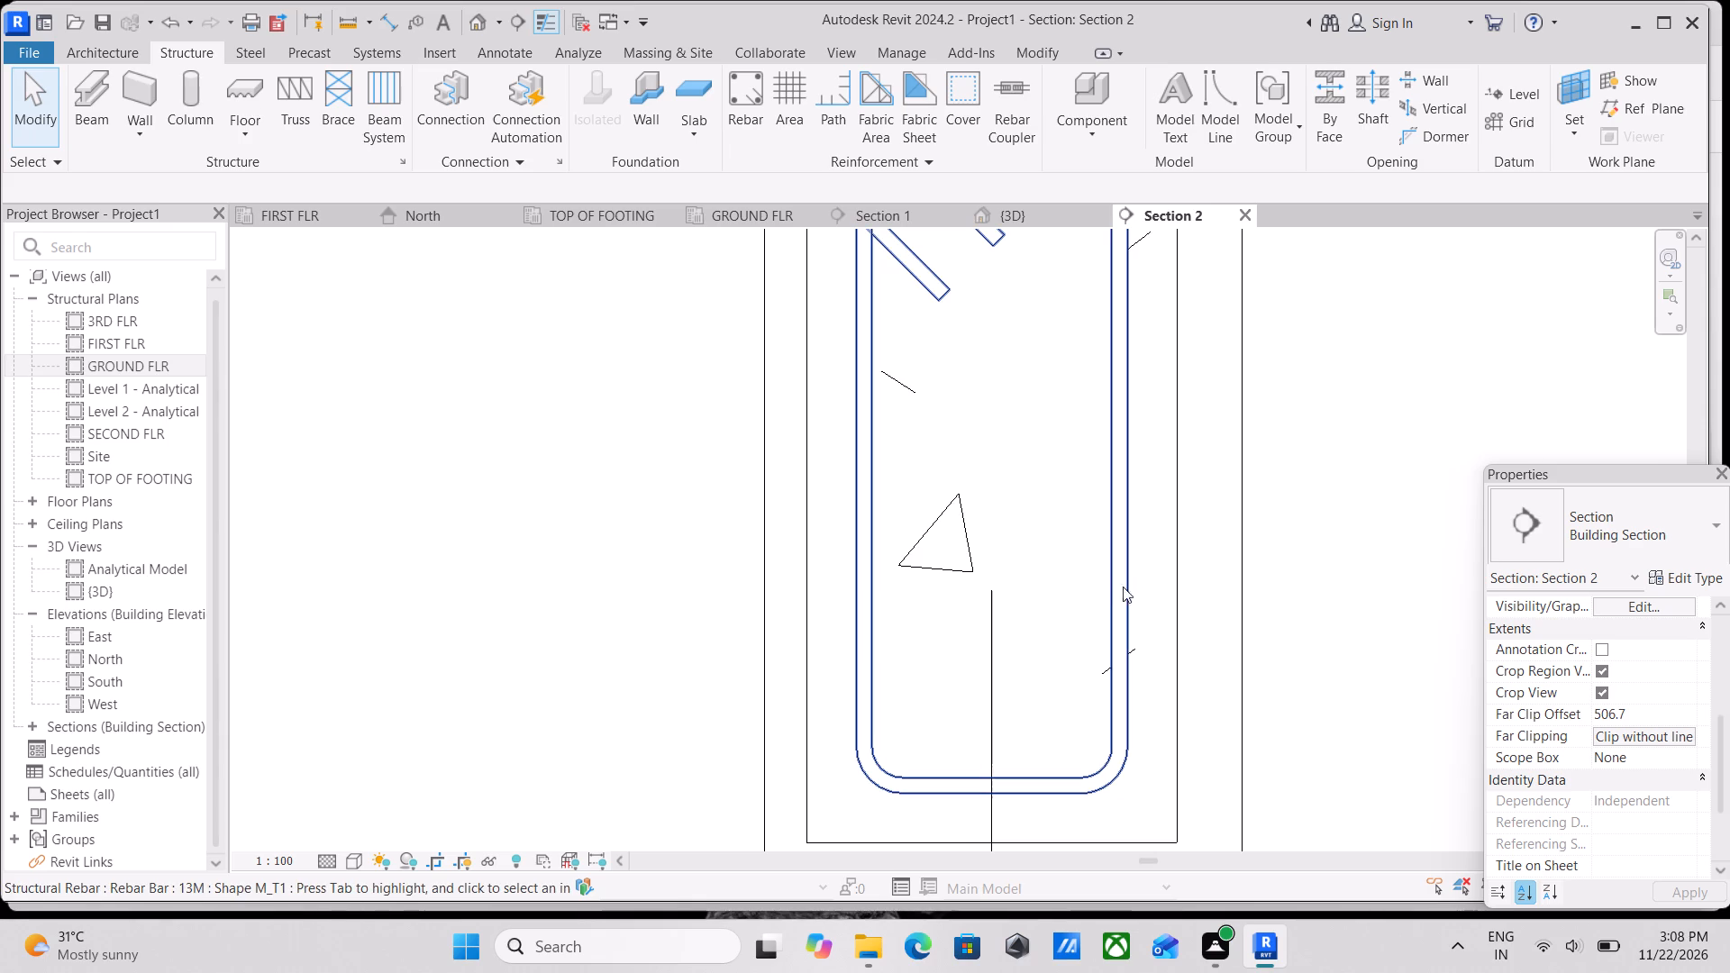
click(1116, 587)
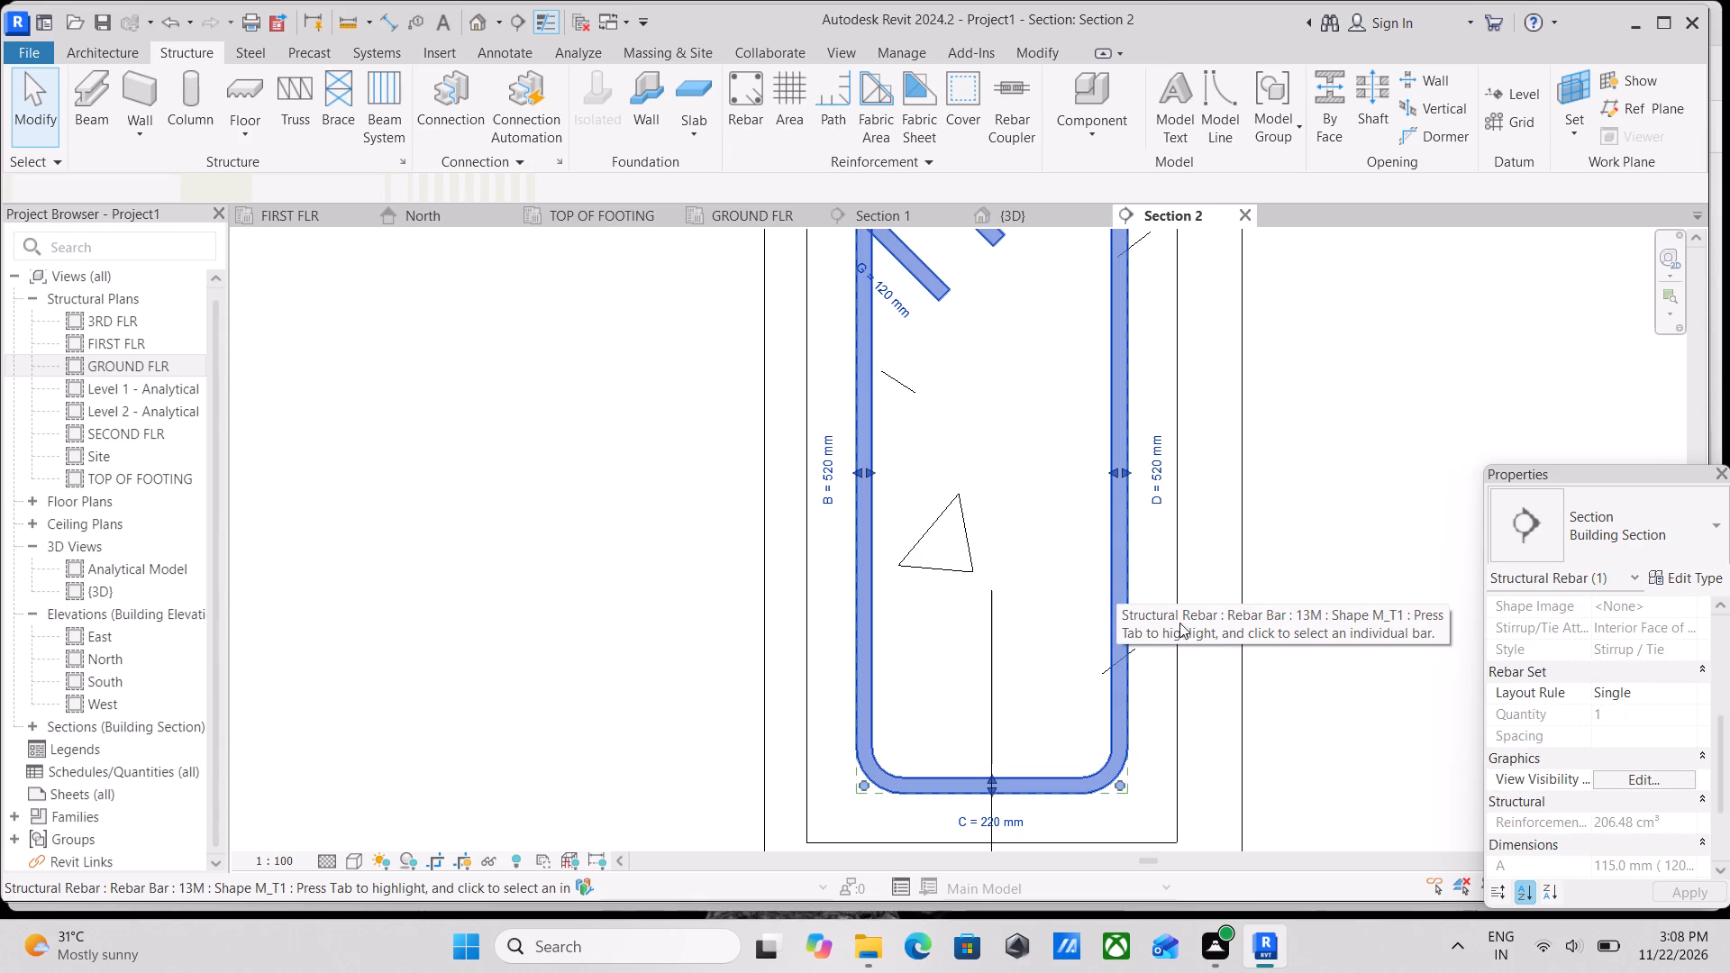
click(1628, 783)
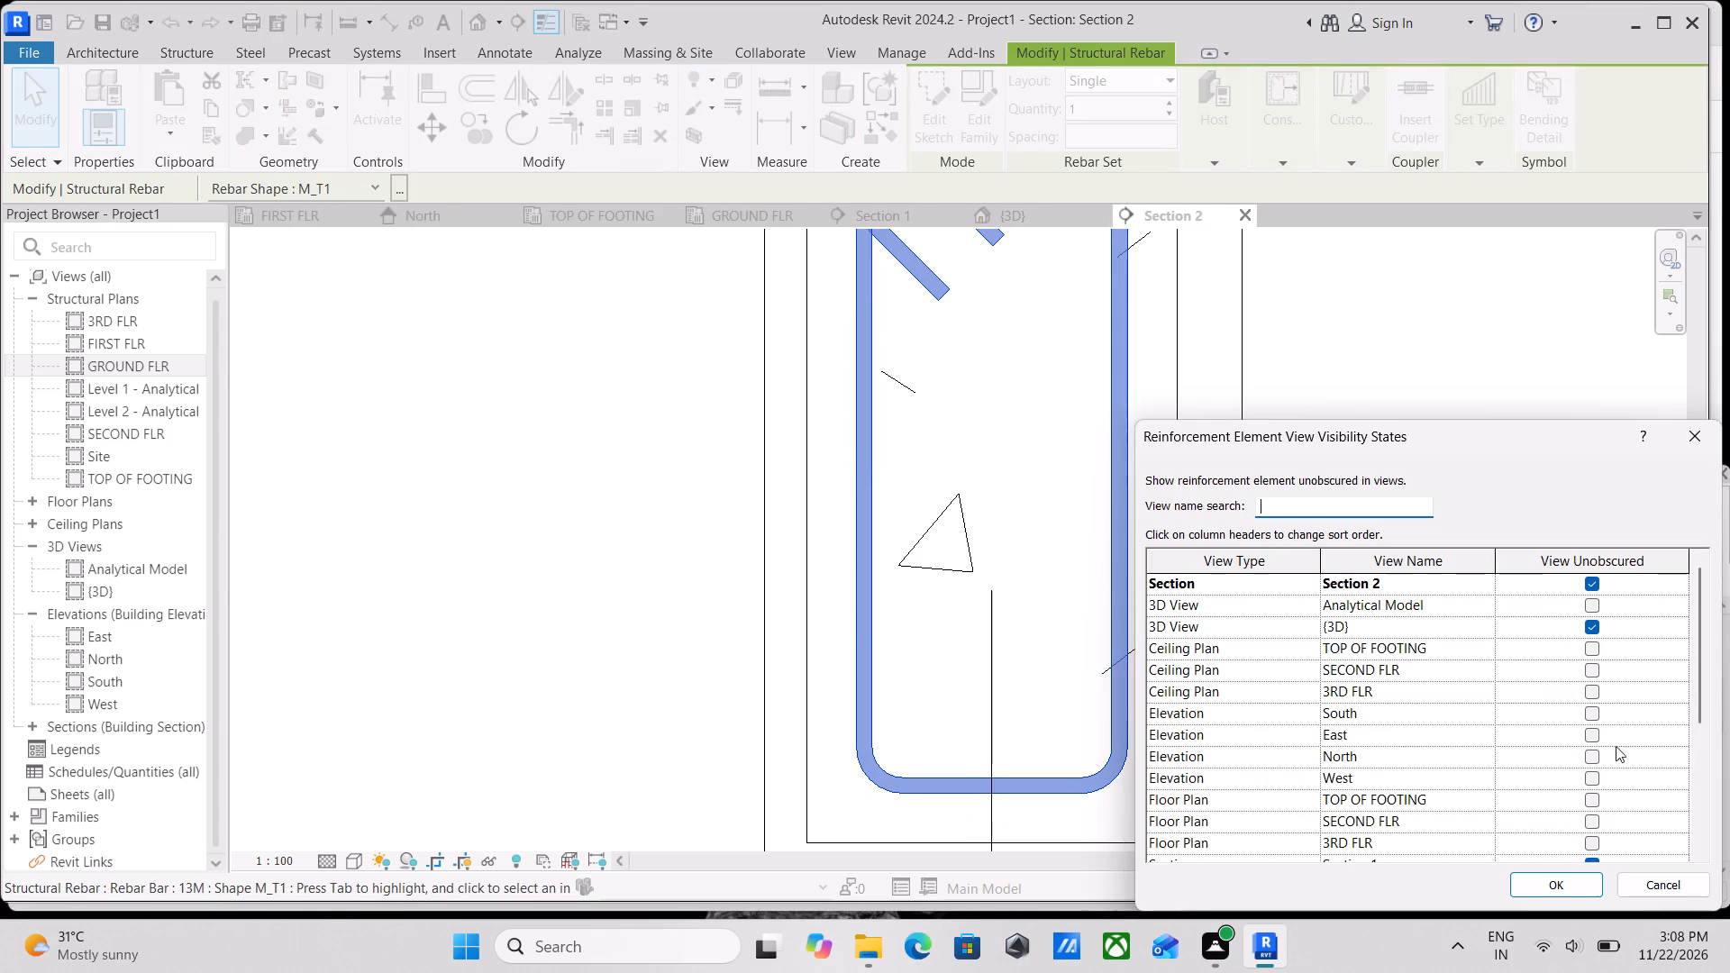
click(1547, 891)
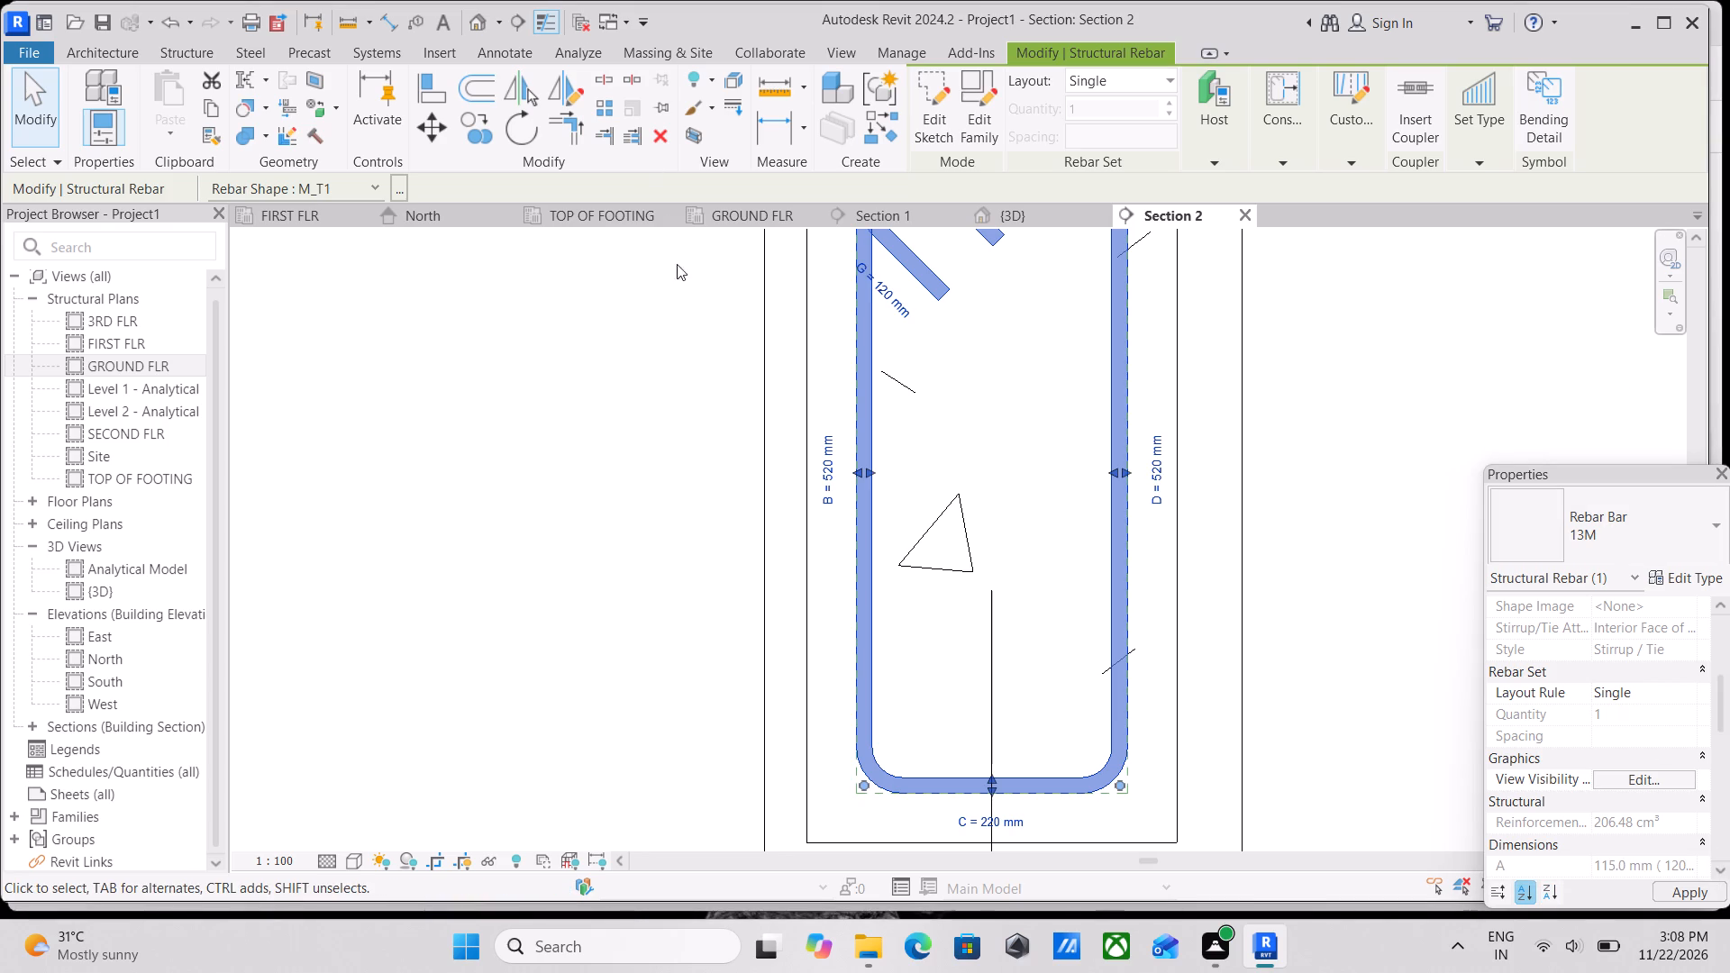
key(Escape)
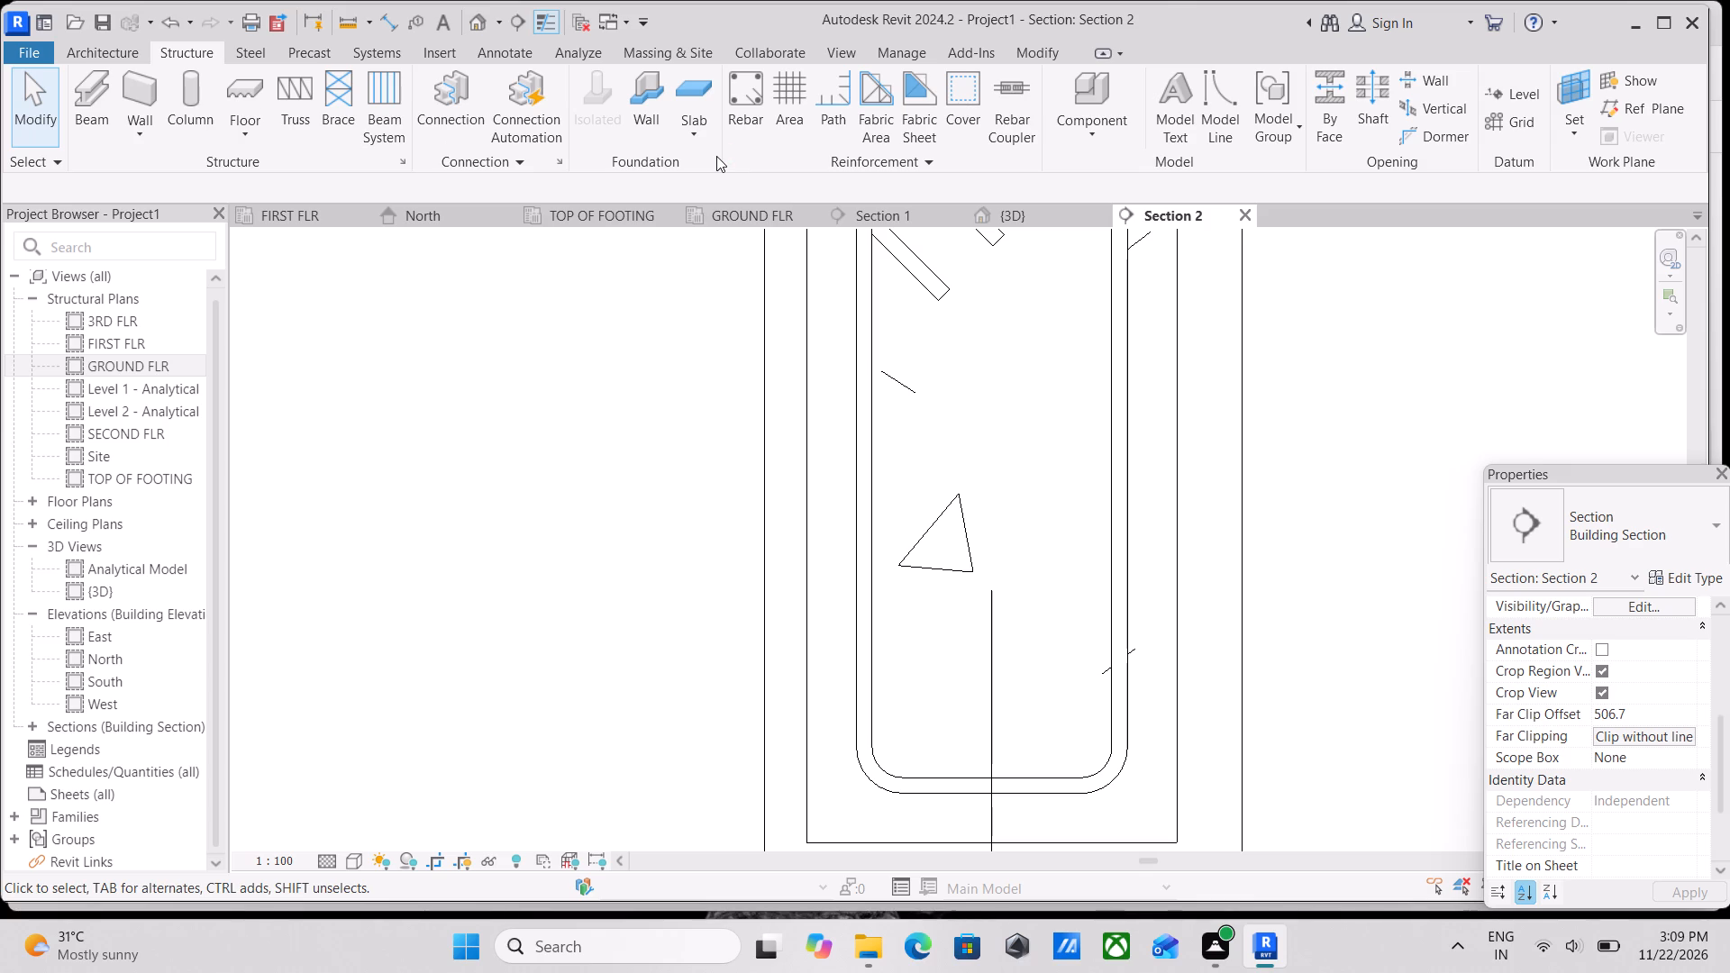
Start placing straight rebar of shape M_00, oriented perpendicular to cover, inside the stirrup in the beam's cross-section.
scroll(716, 156, down, 1)
scroll(714, 170, up, 1)
scroll(967, 365, down, 1)
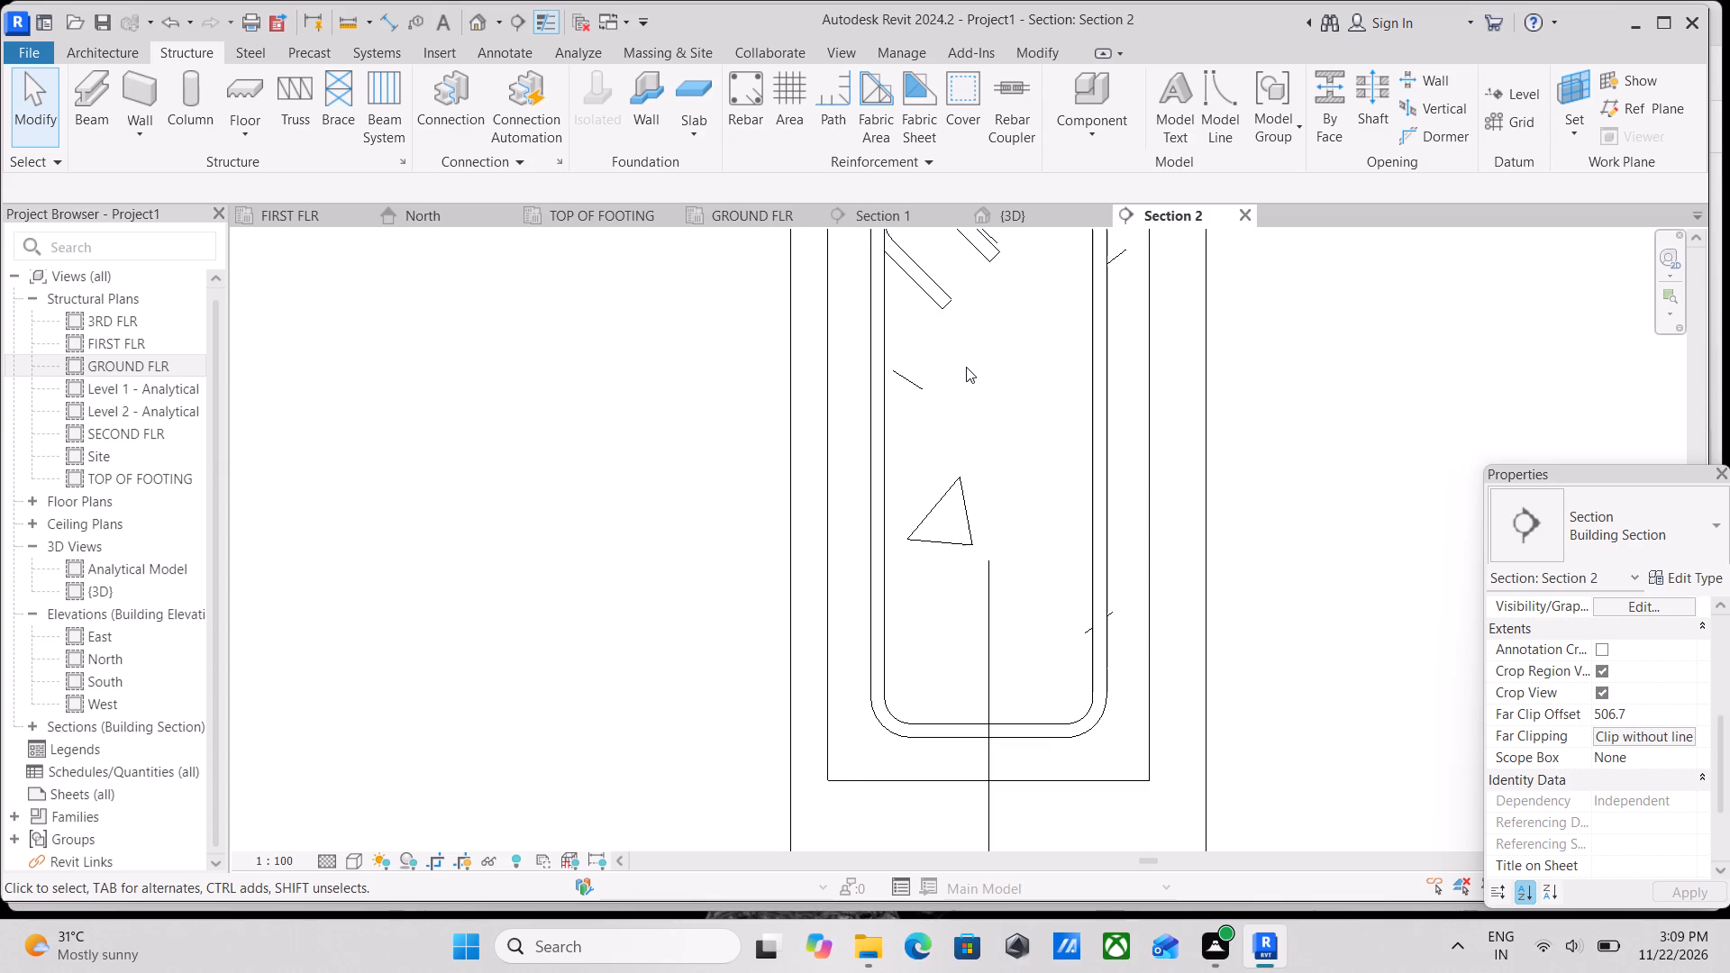
scroll(966, 367, down, 1)
middle_drag(966, 367, 925, 495)
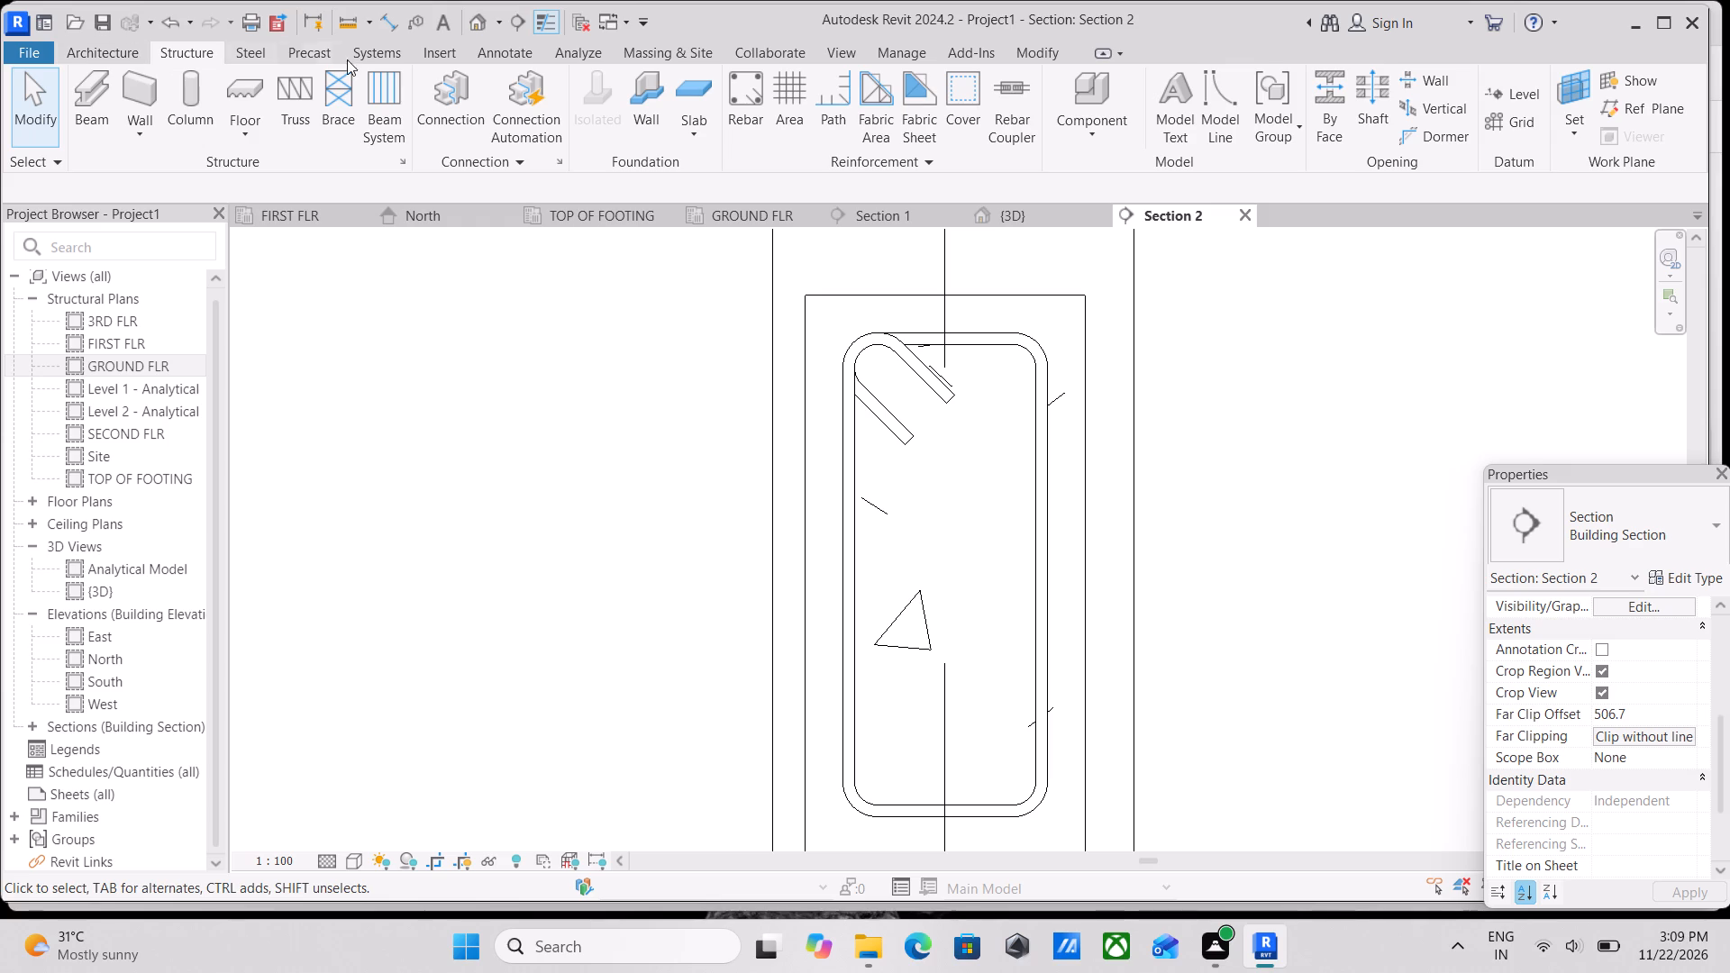
click(735, 109)
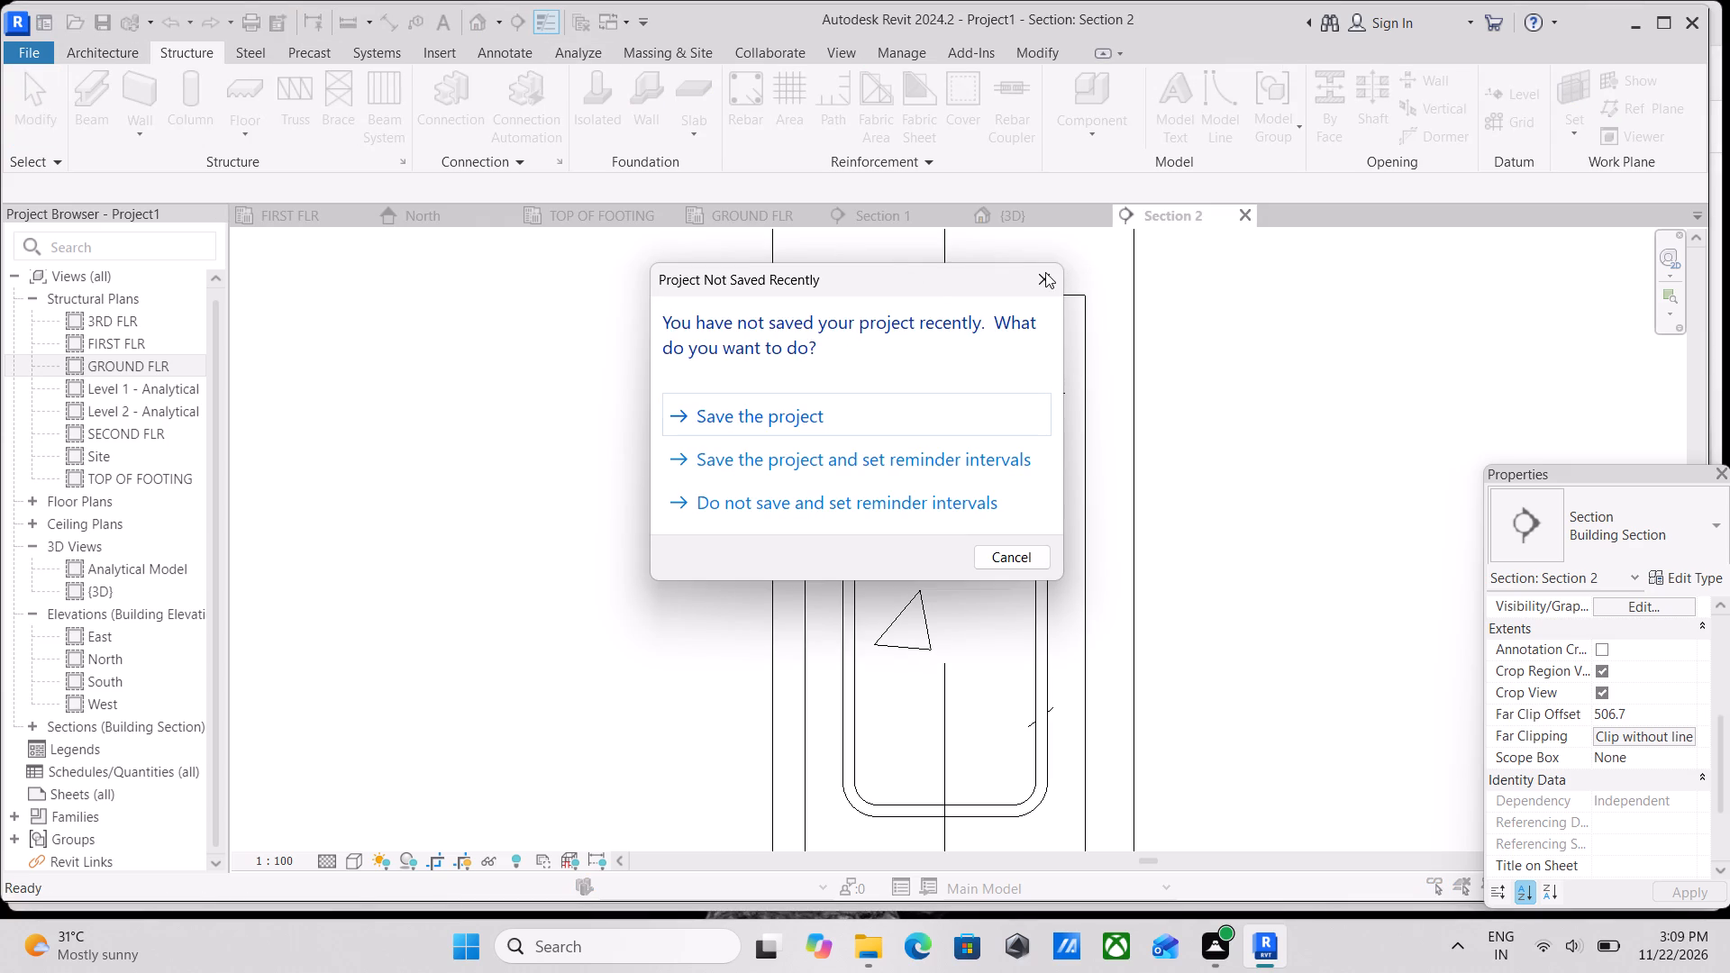
click(1045, 272)
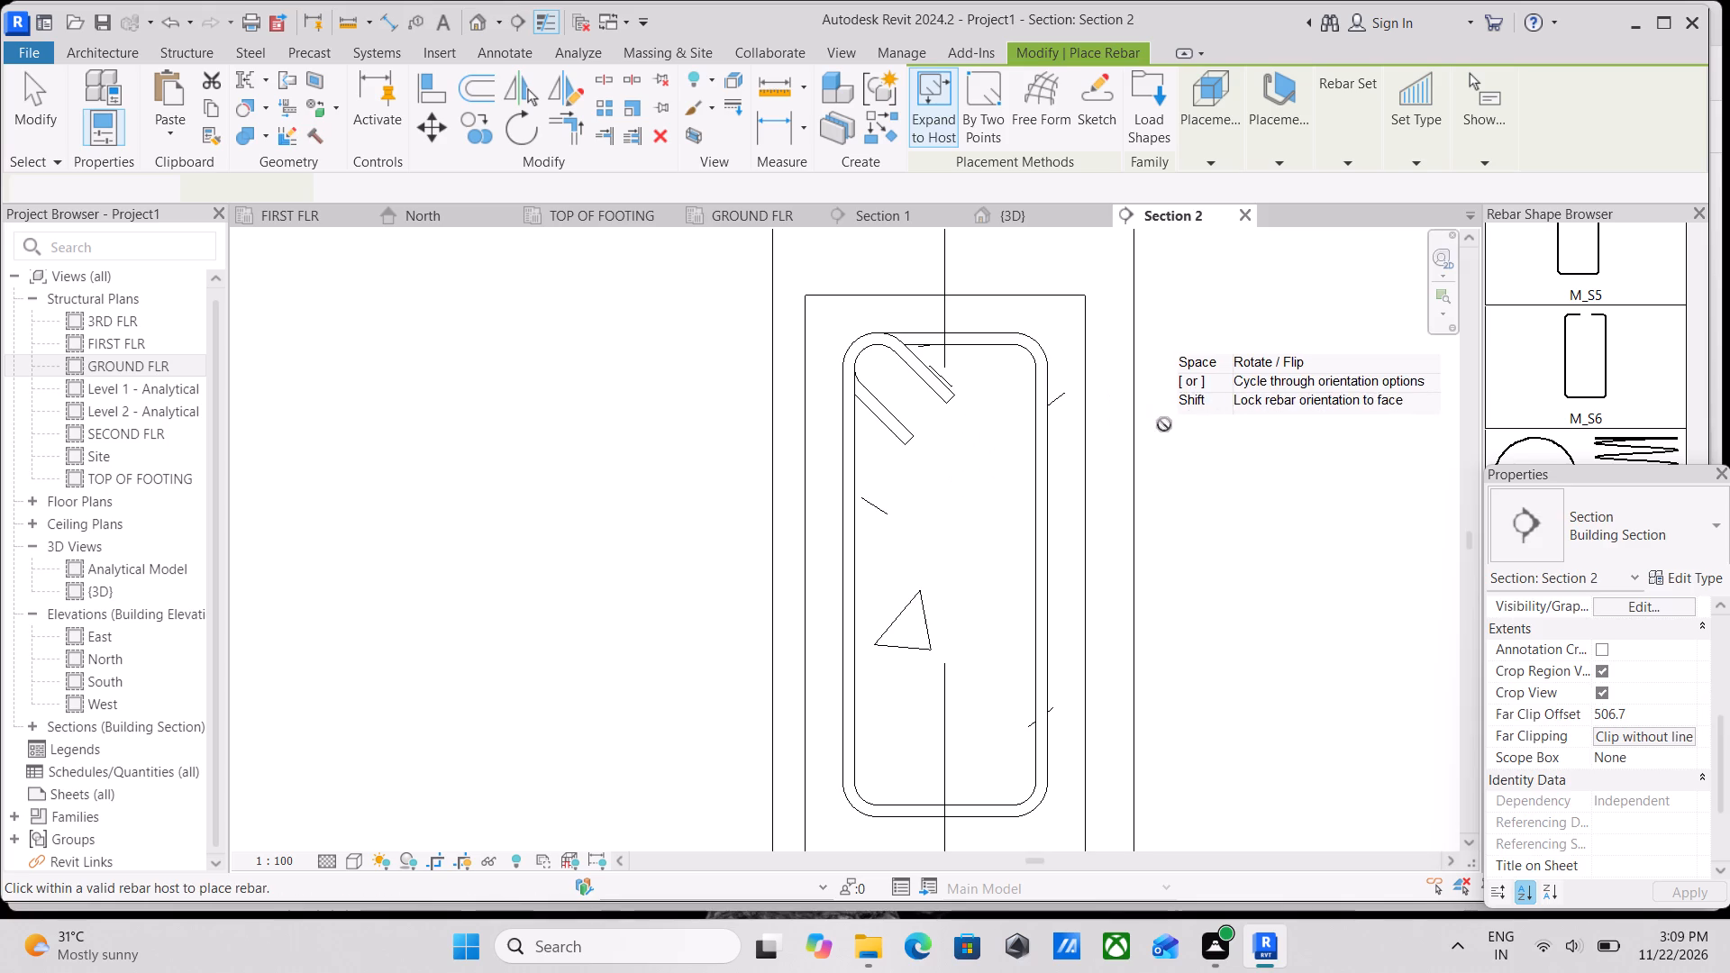
scroll(1161, 425, down, 1)
scroll(994, 381, up, 5)
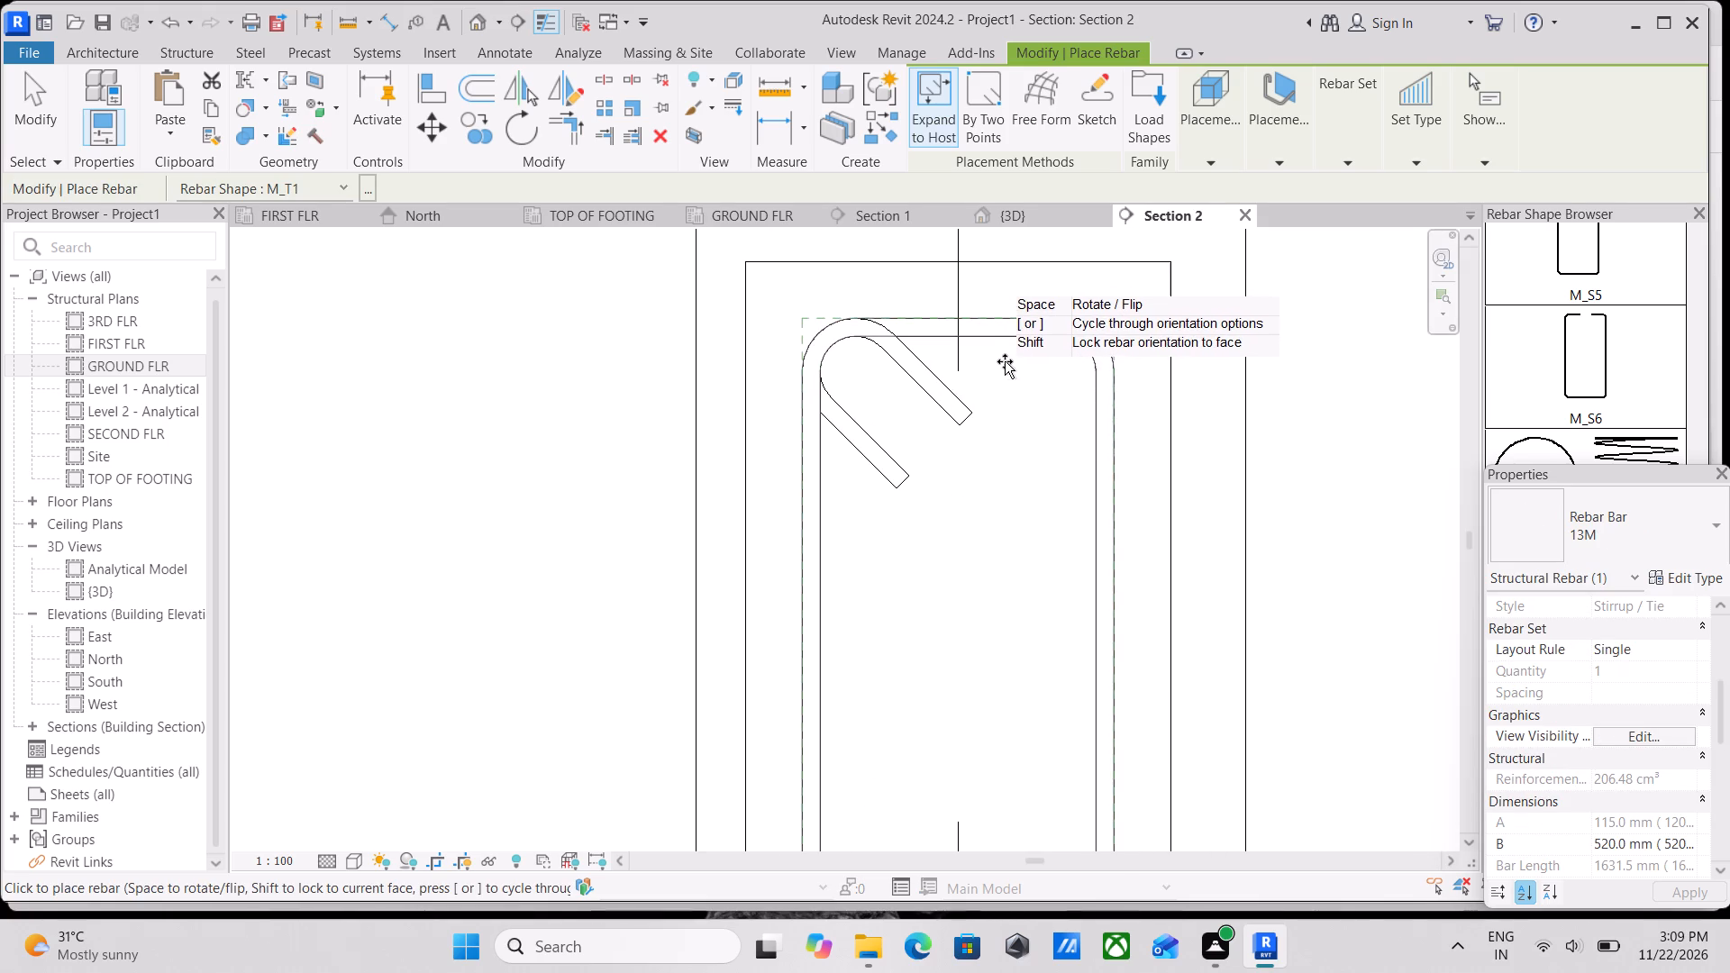
scroll(1005, 361, up, 3)
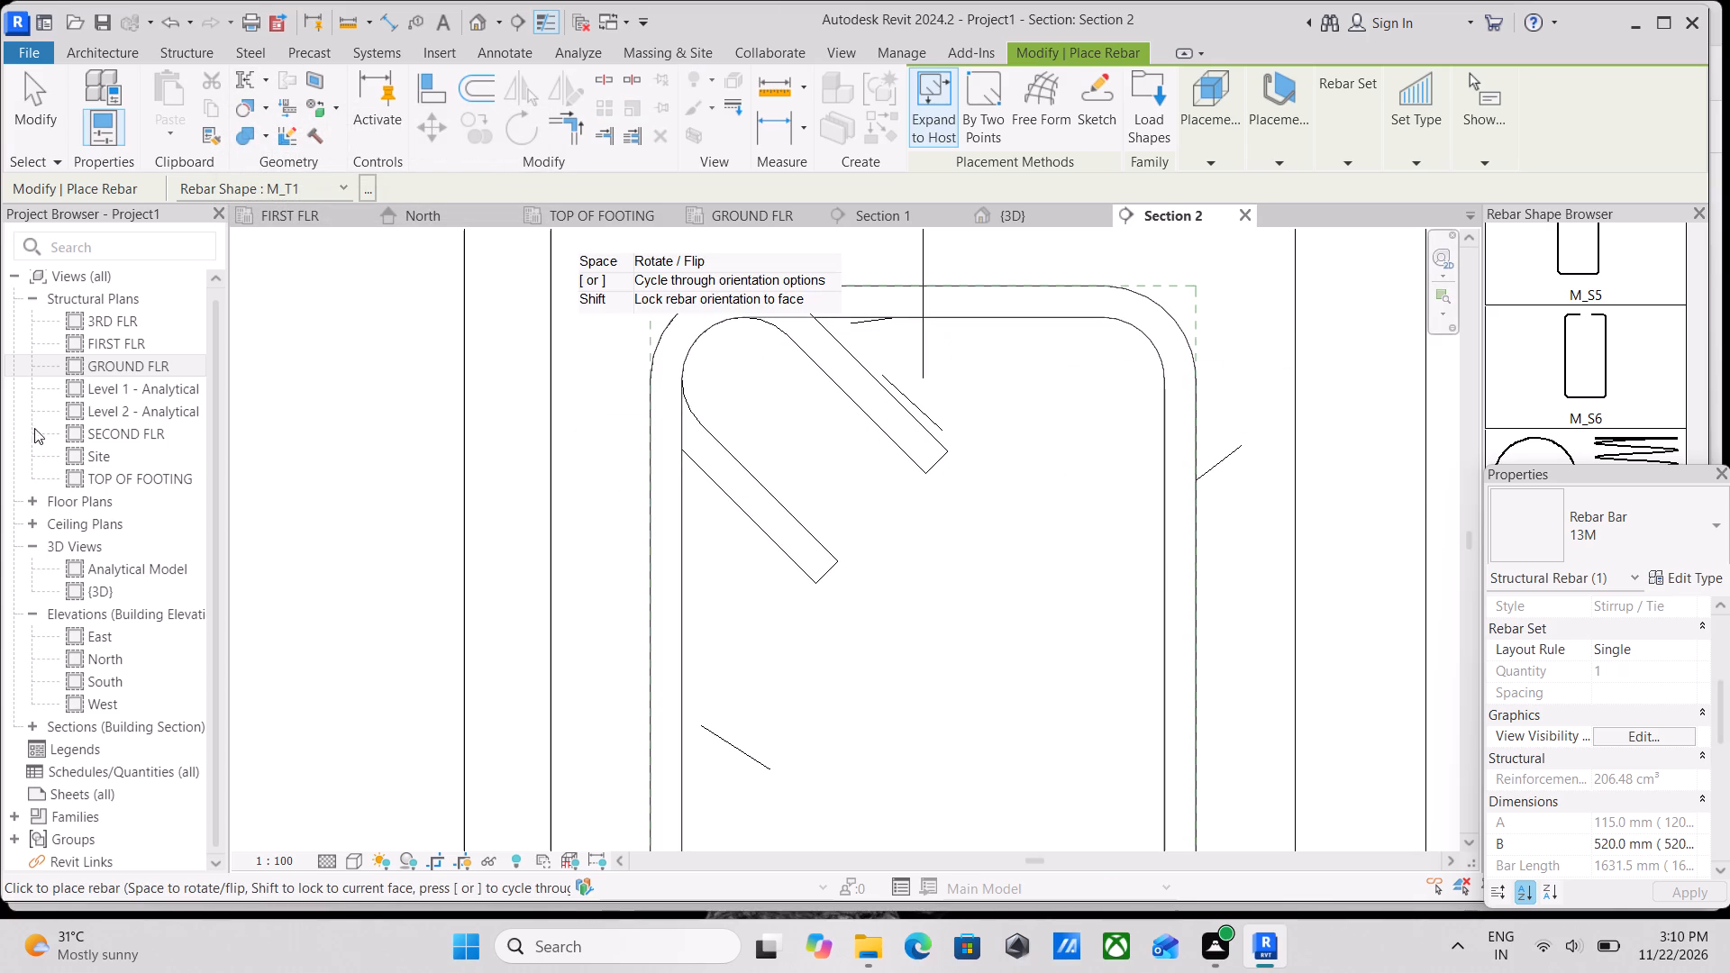
scroll(1719, 337, up, 5)
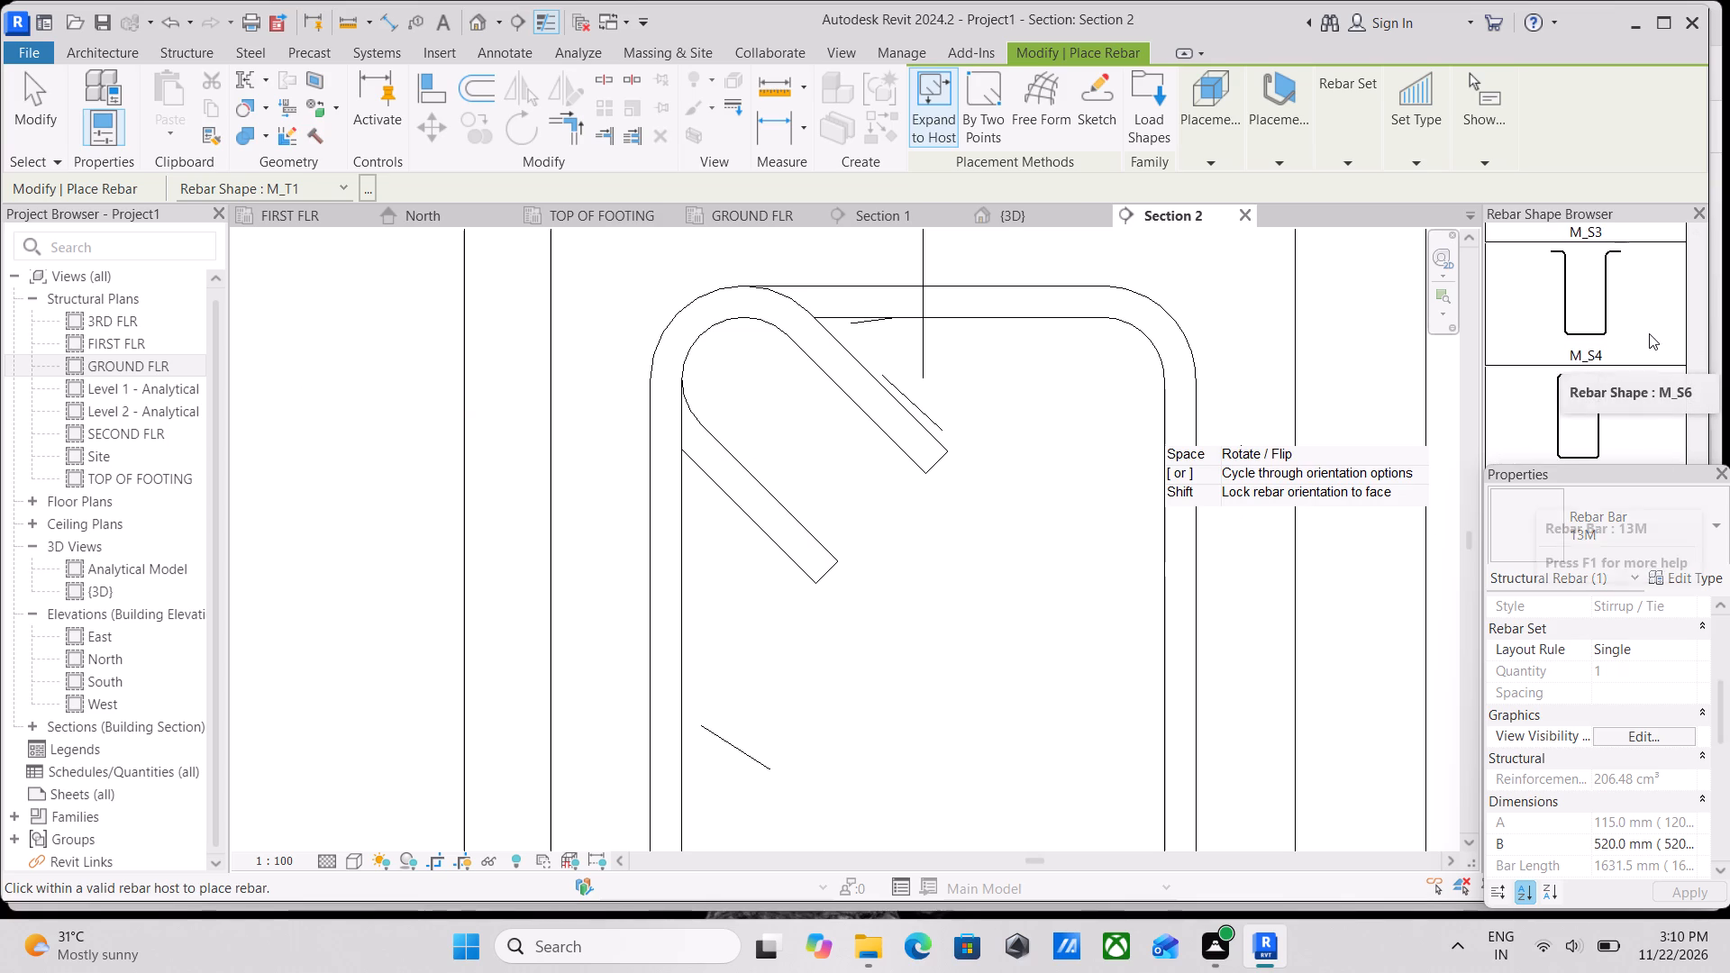
scroll(1649, 333, up, 17)
scroll(1640, 321, up, 20)
scroll(1640, 321, up, 7)
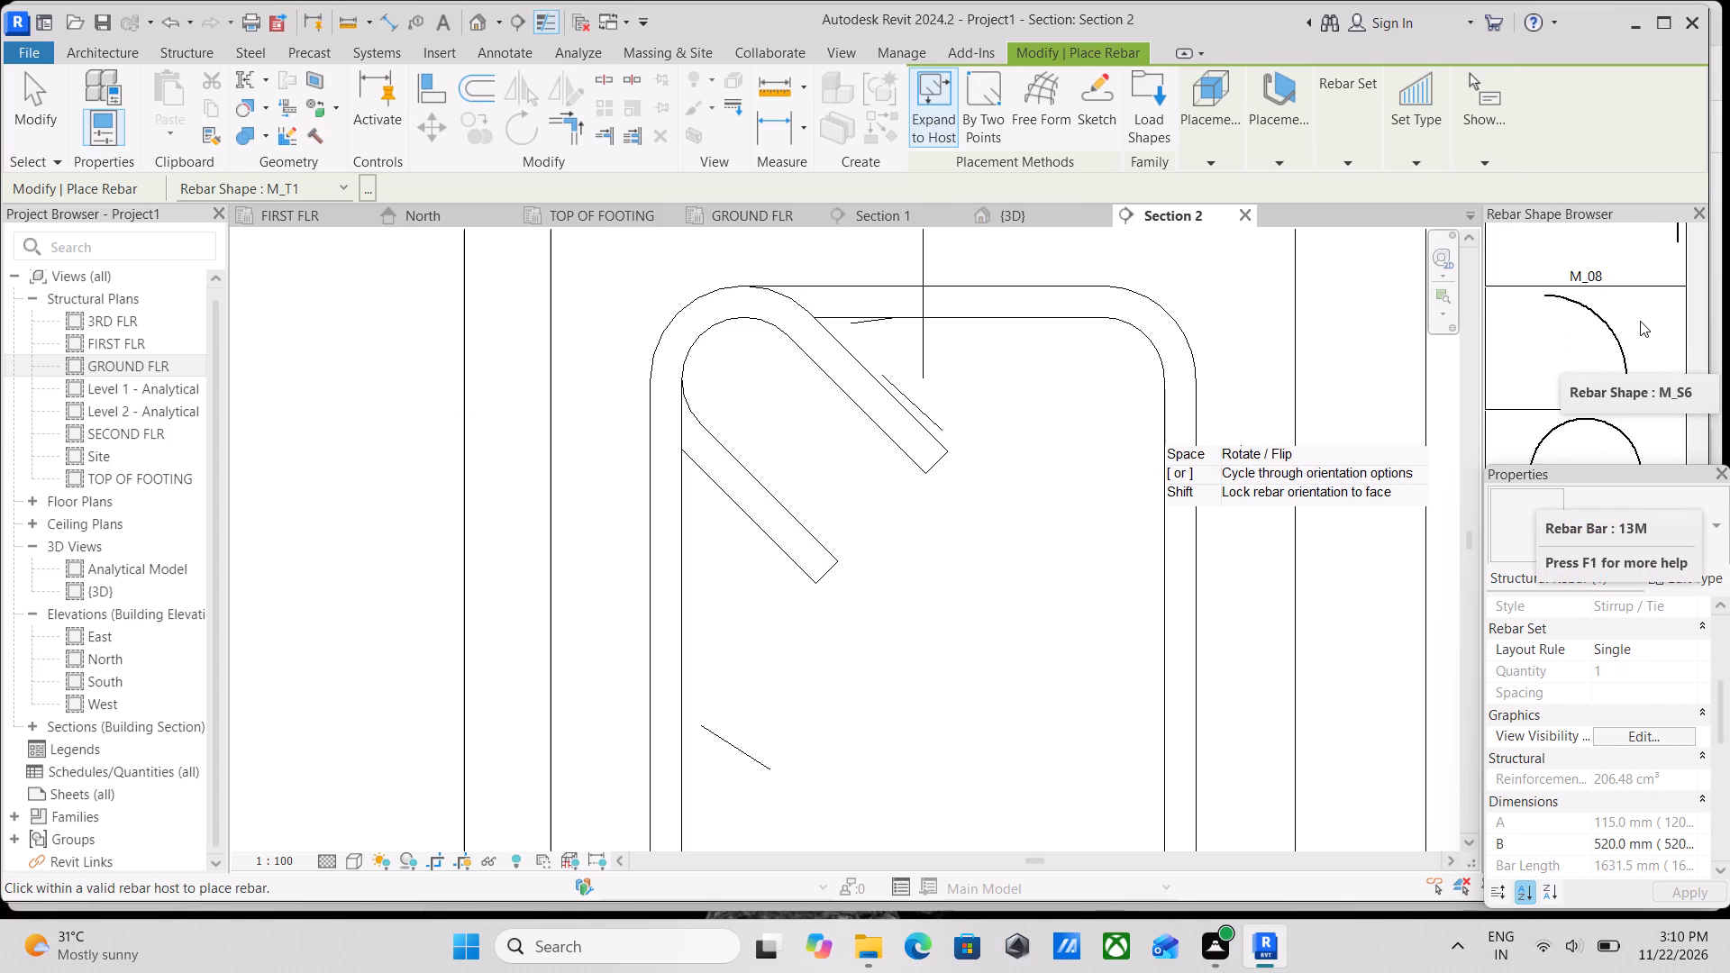
scroll(1640, 321, up, 20)
scroll(1640, 321, up, 5)
click(1614, 284)
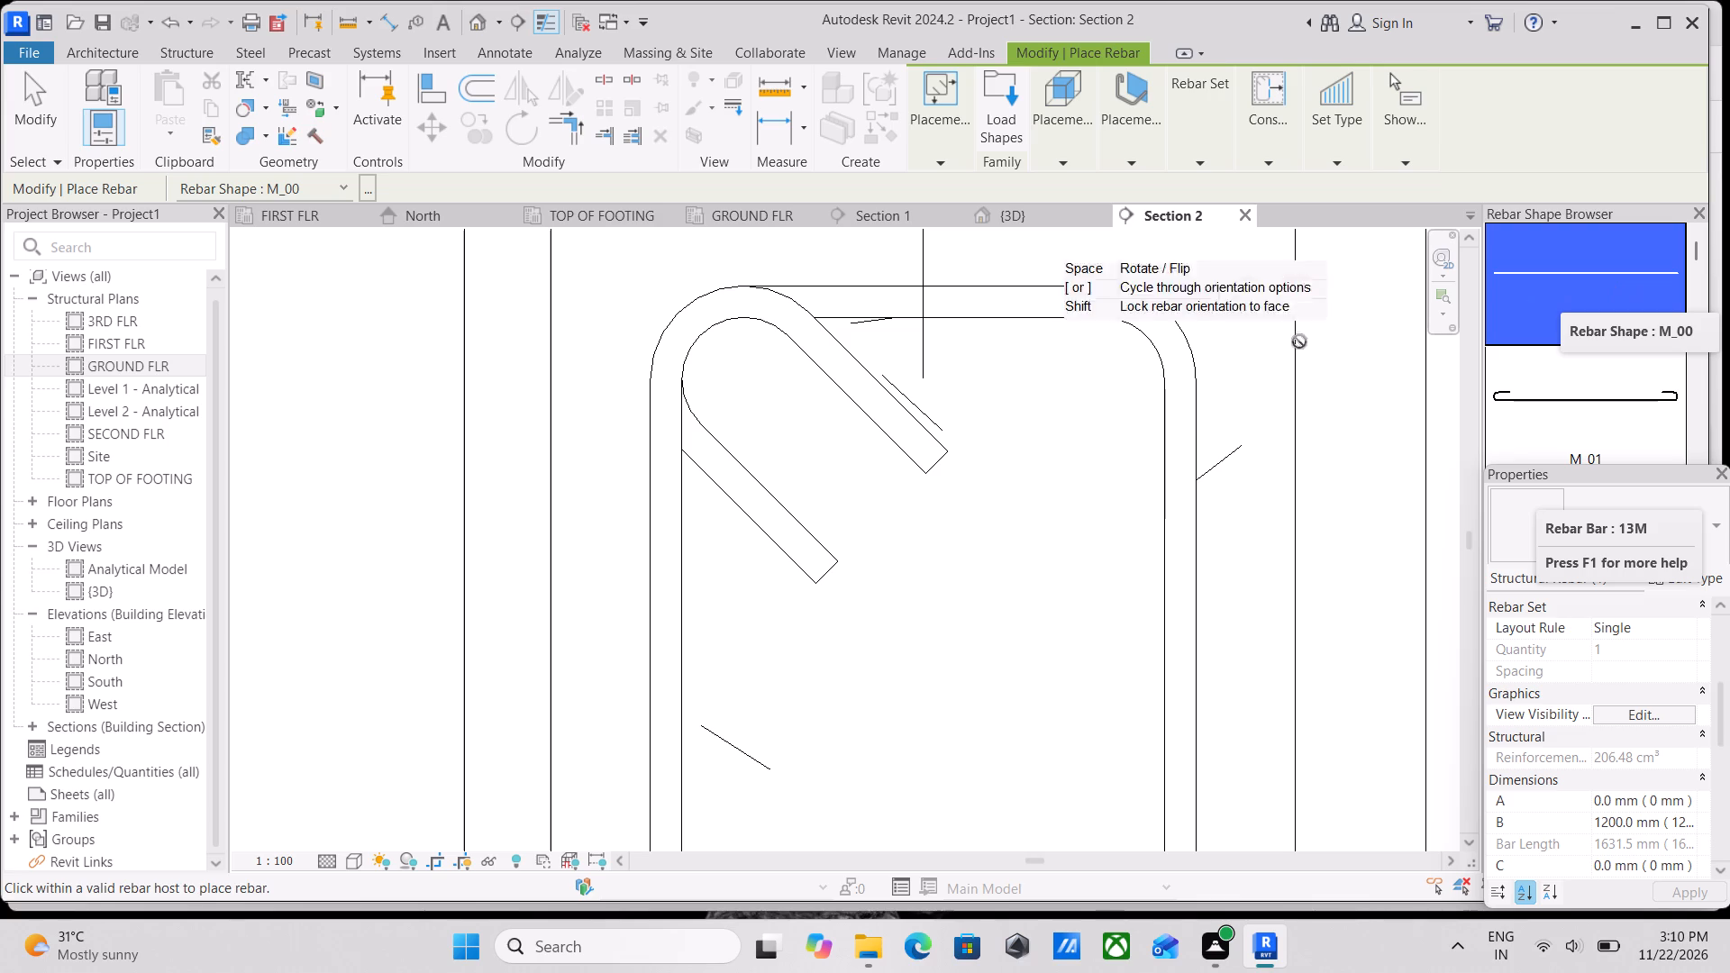
click(1121, 157)
click(1261, 211)
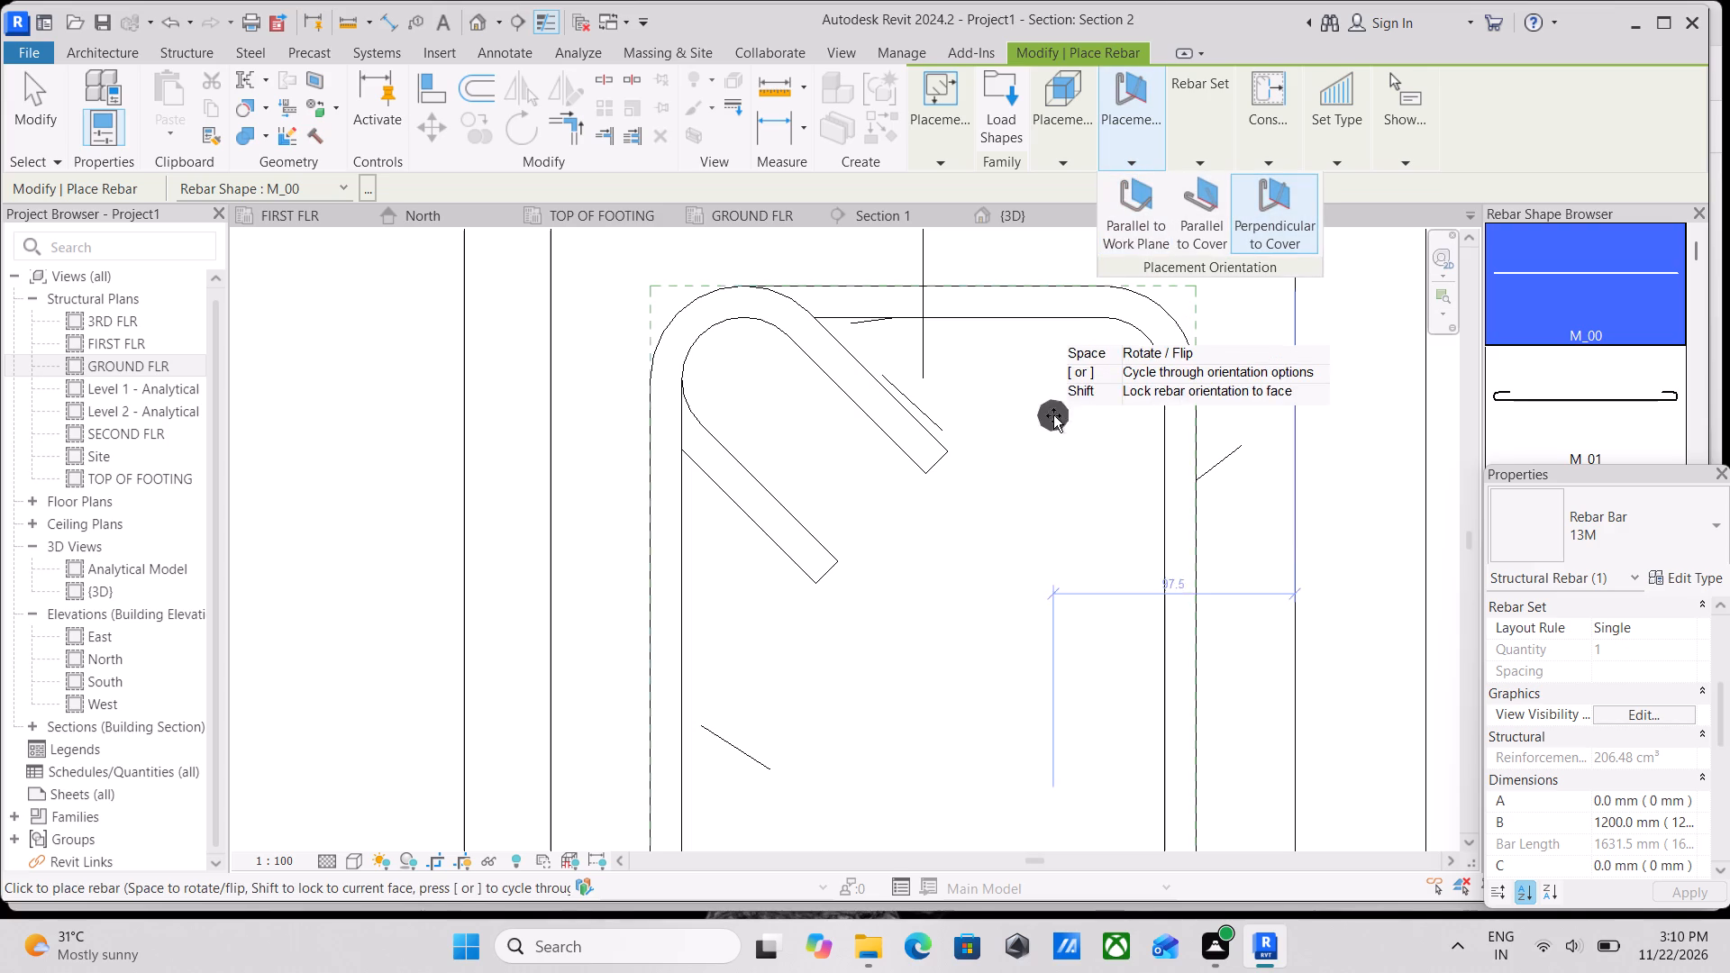
scroll(1099, 380, up, 3)
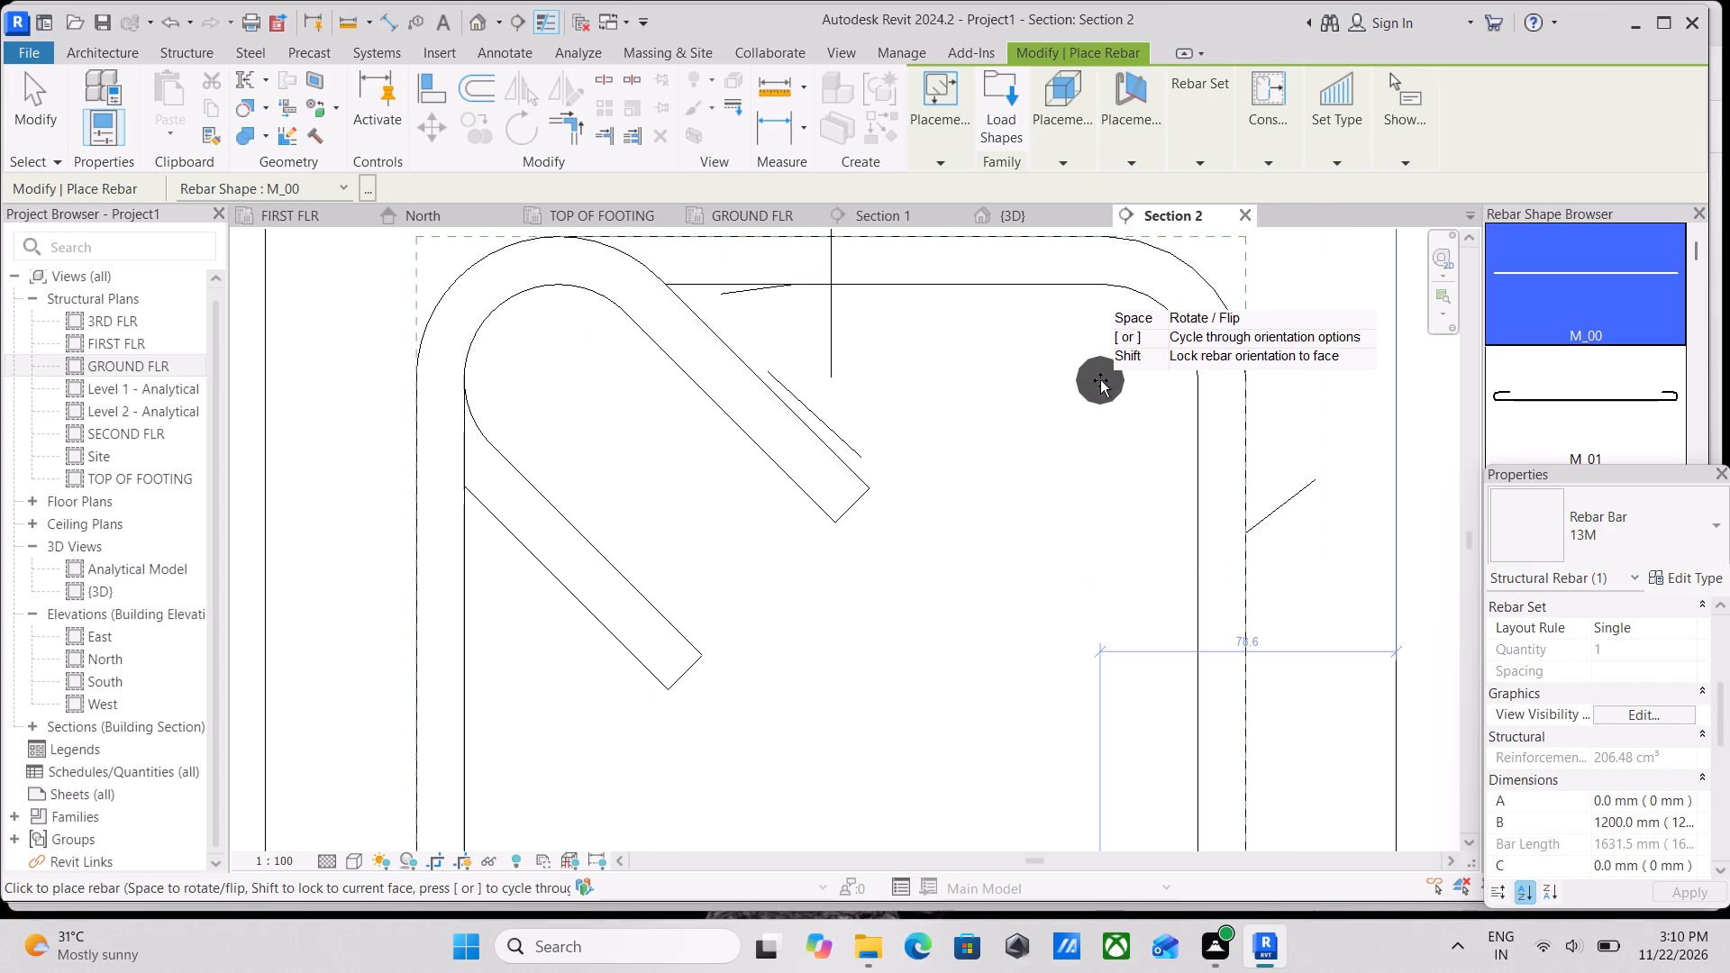
scroll(1100, 380, down, 2)
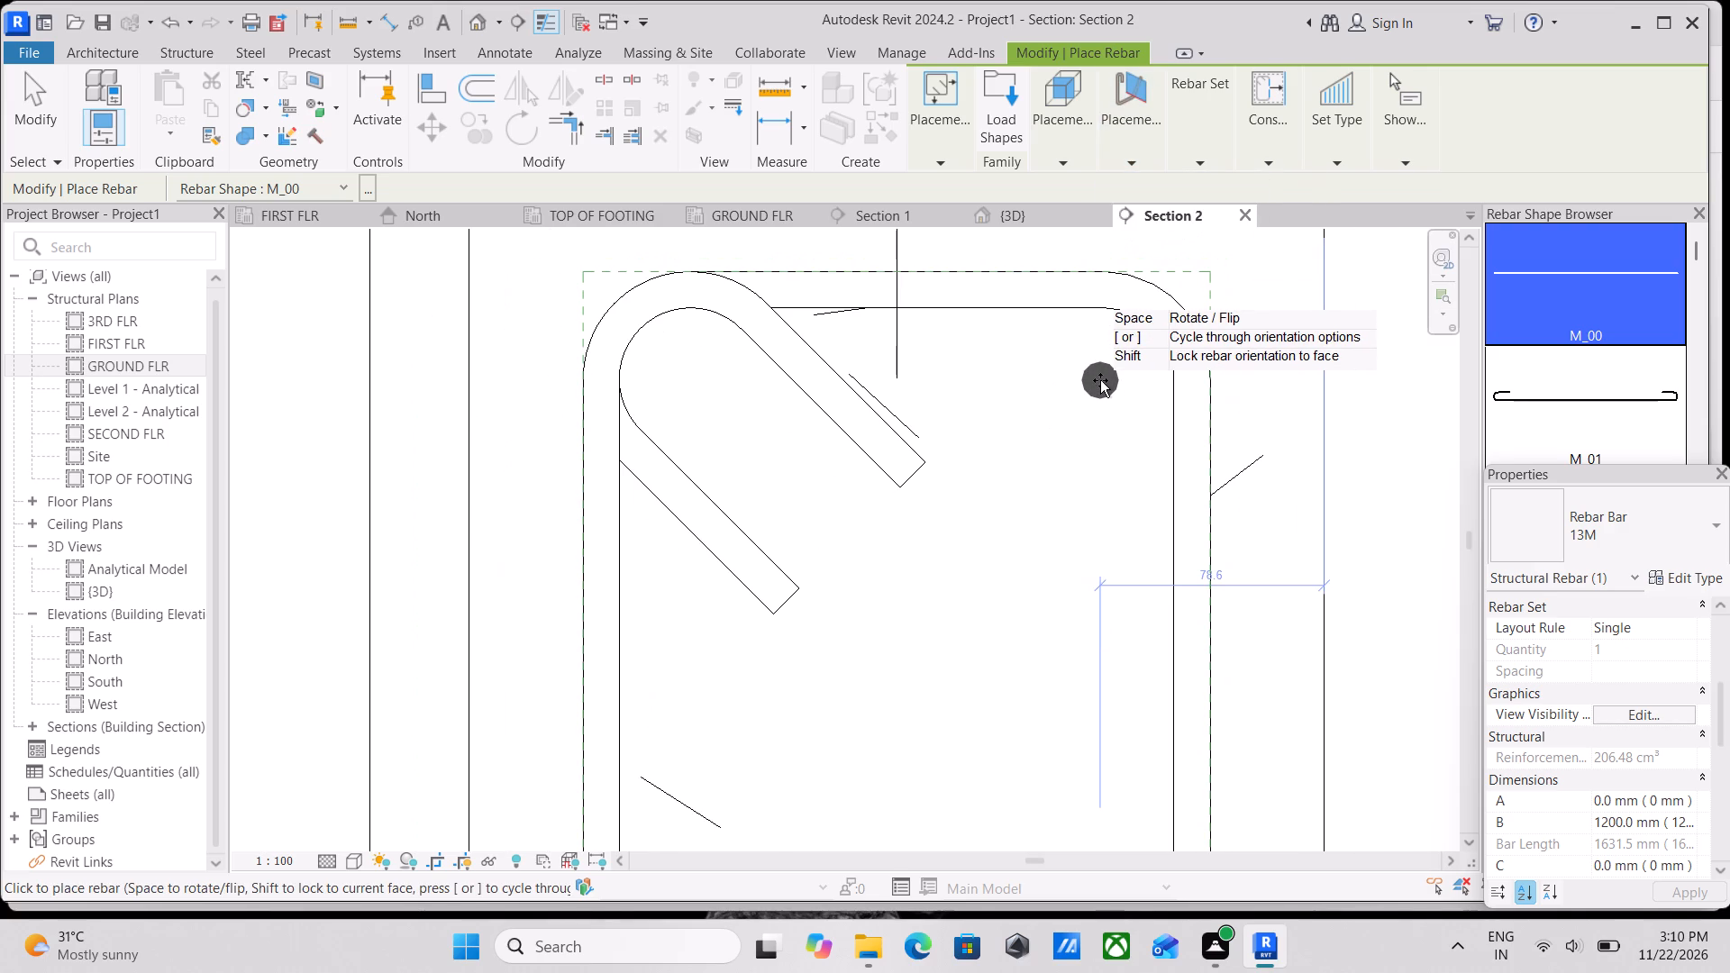
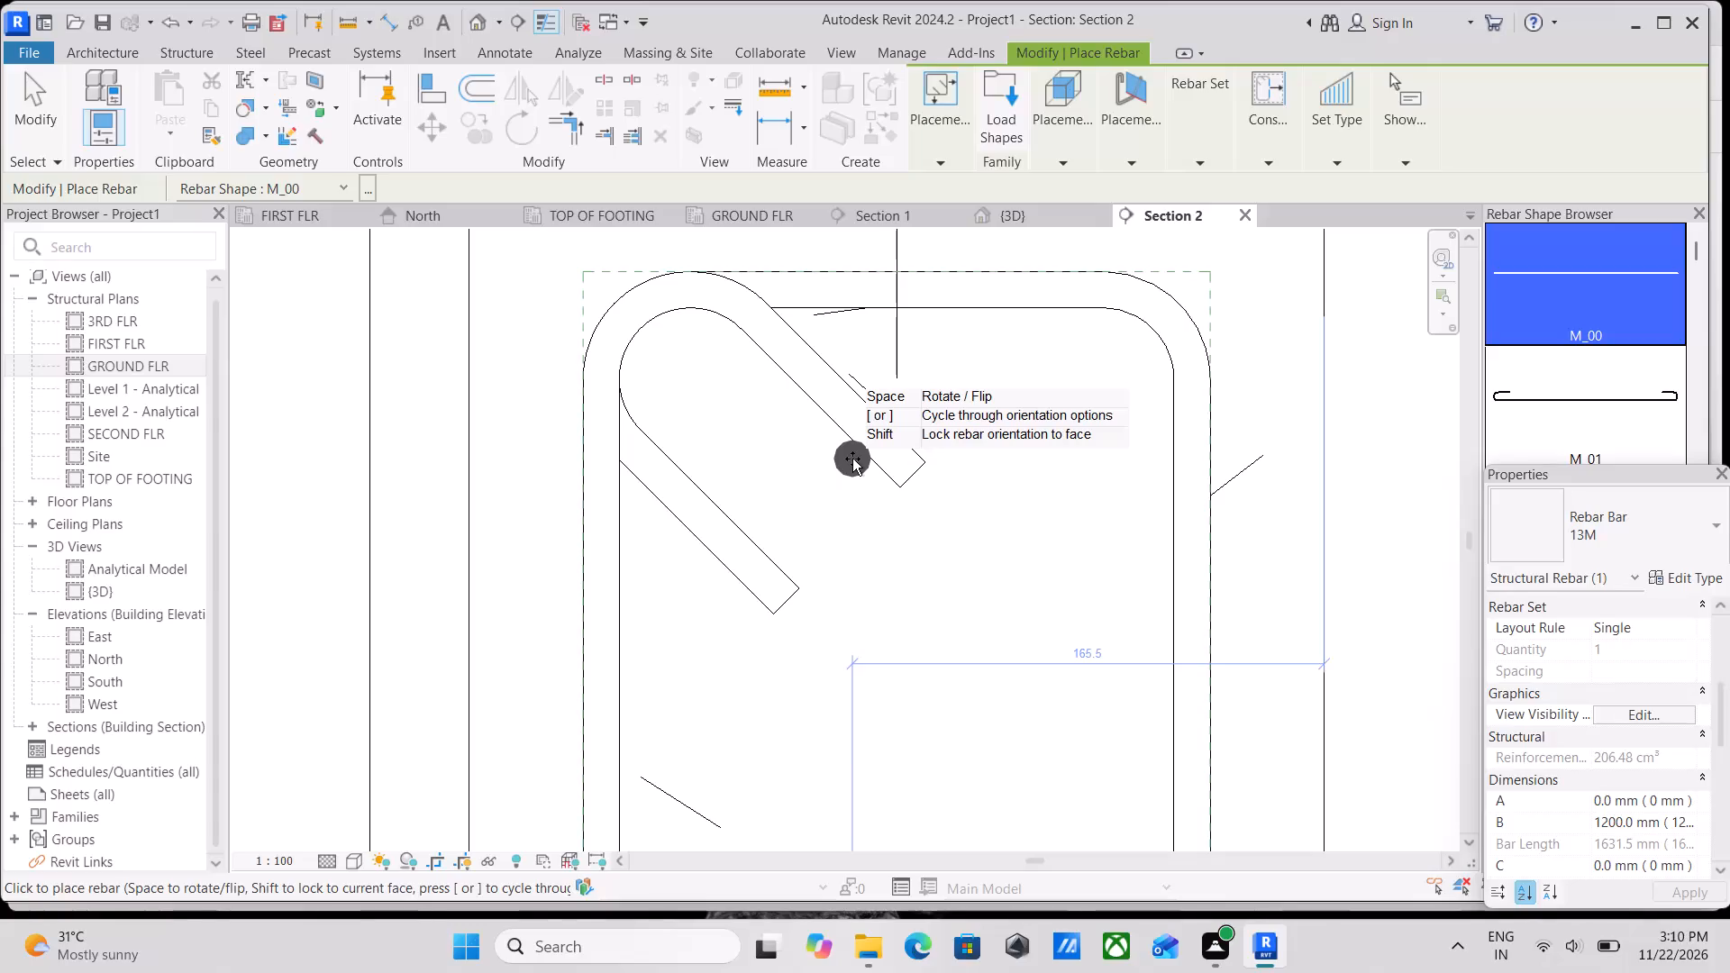
Place a 13M straight bar inside the stirrup's upper hooked corner, about 224 mm from the beam's opposite side face.
scroll(852, 458, up, 2)
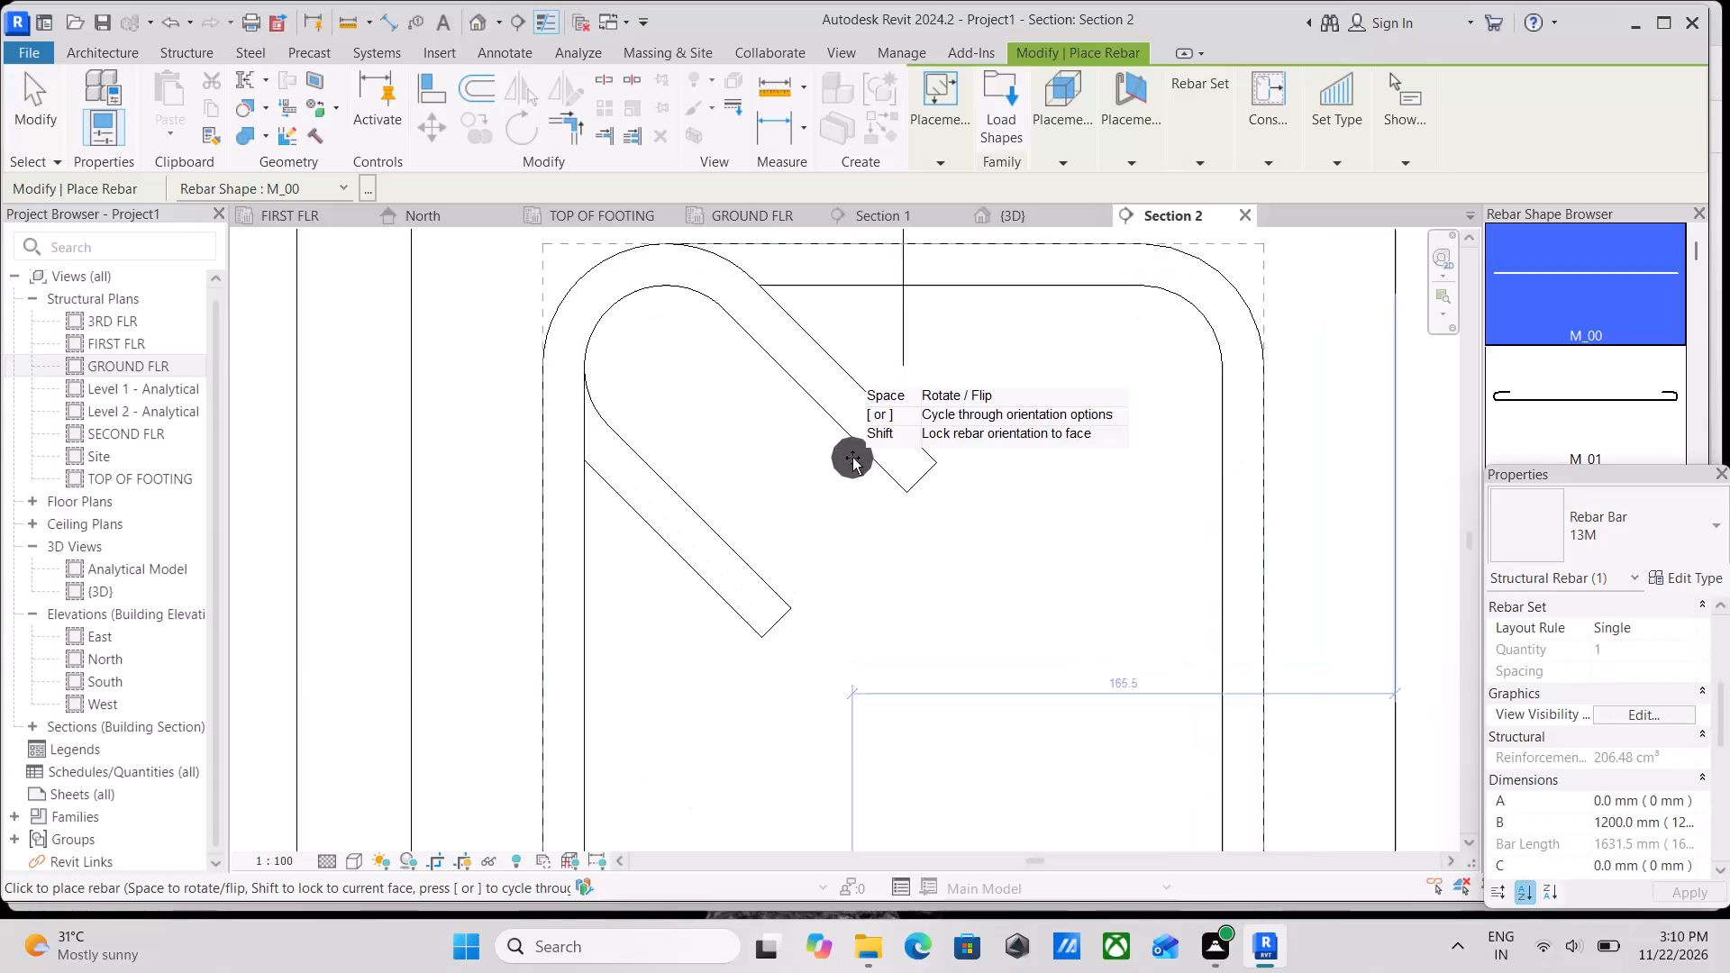
scroll(675, 387, down, 2)
middle_drag(675, 387, 912, 438)
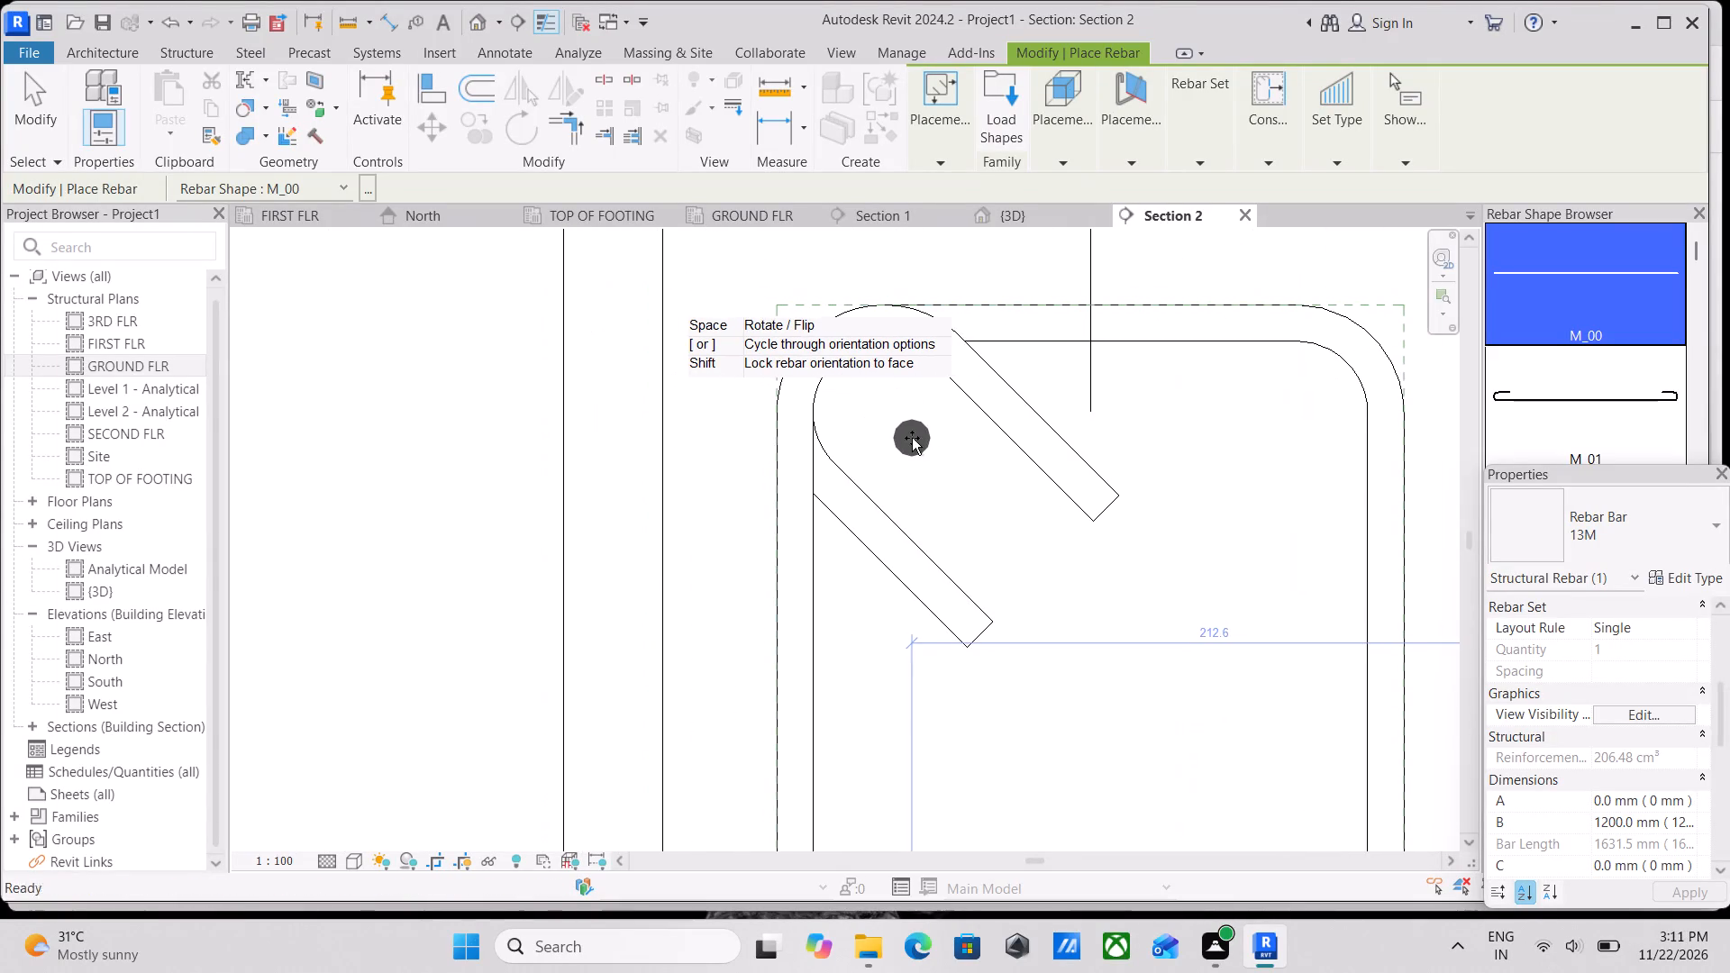
scroll(870, 415, up, 3)
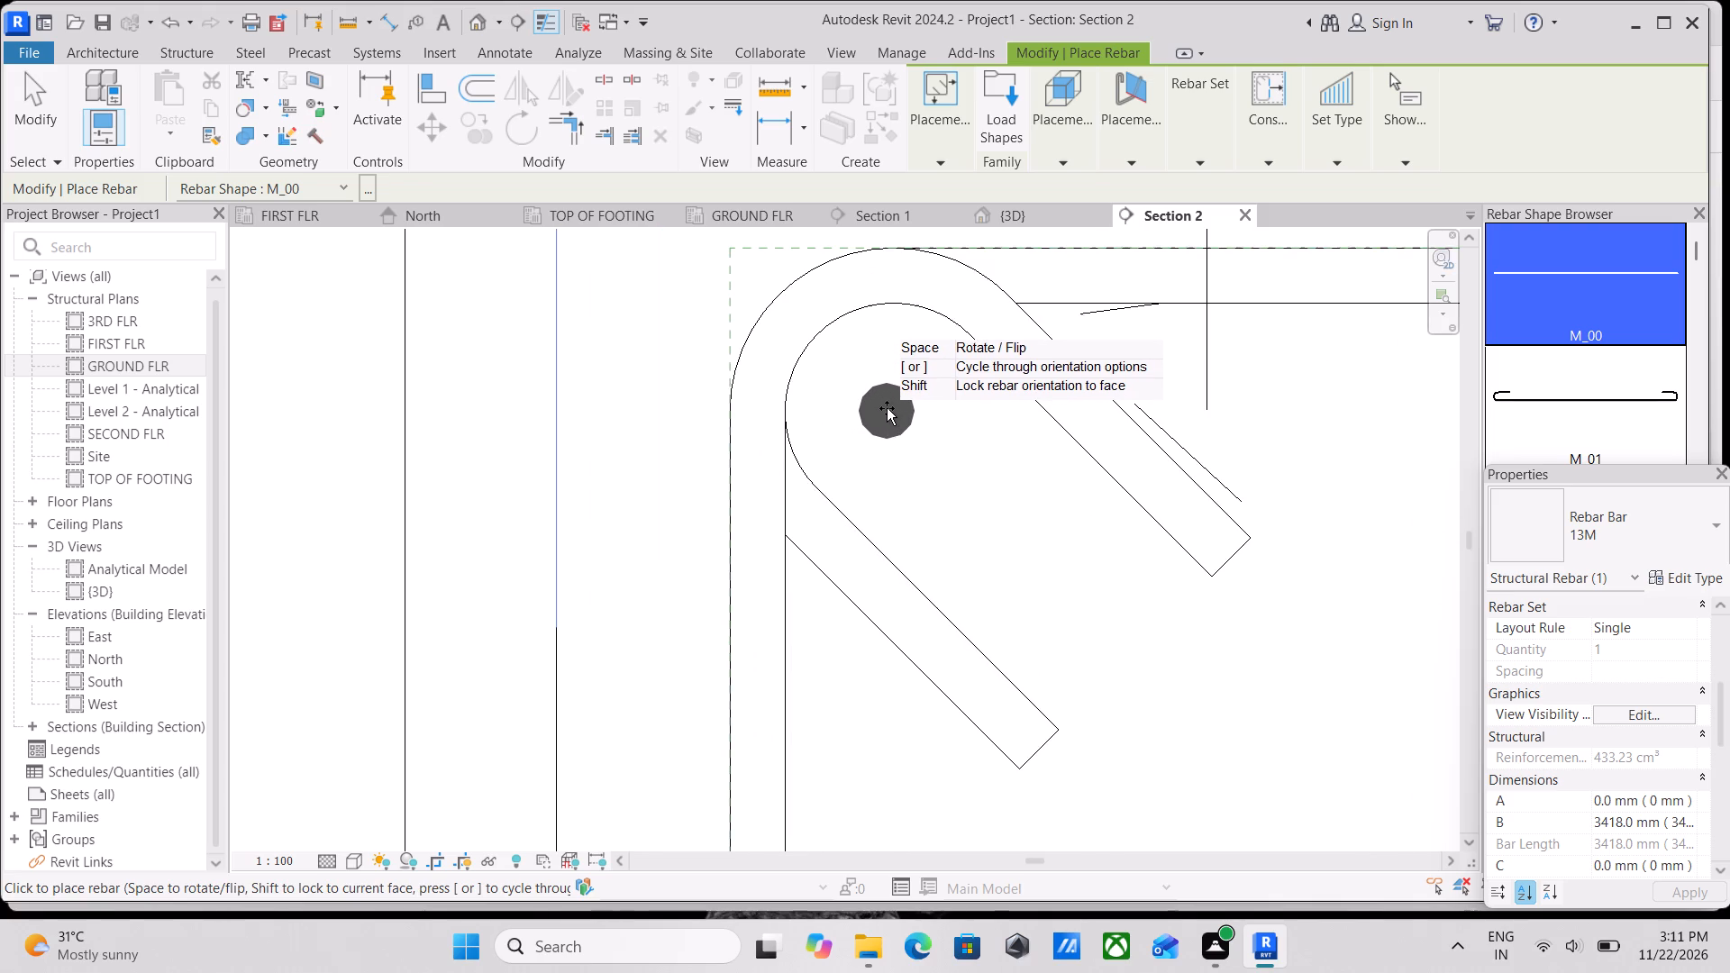
click(887, 408)
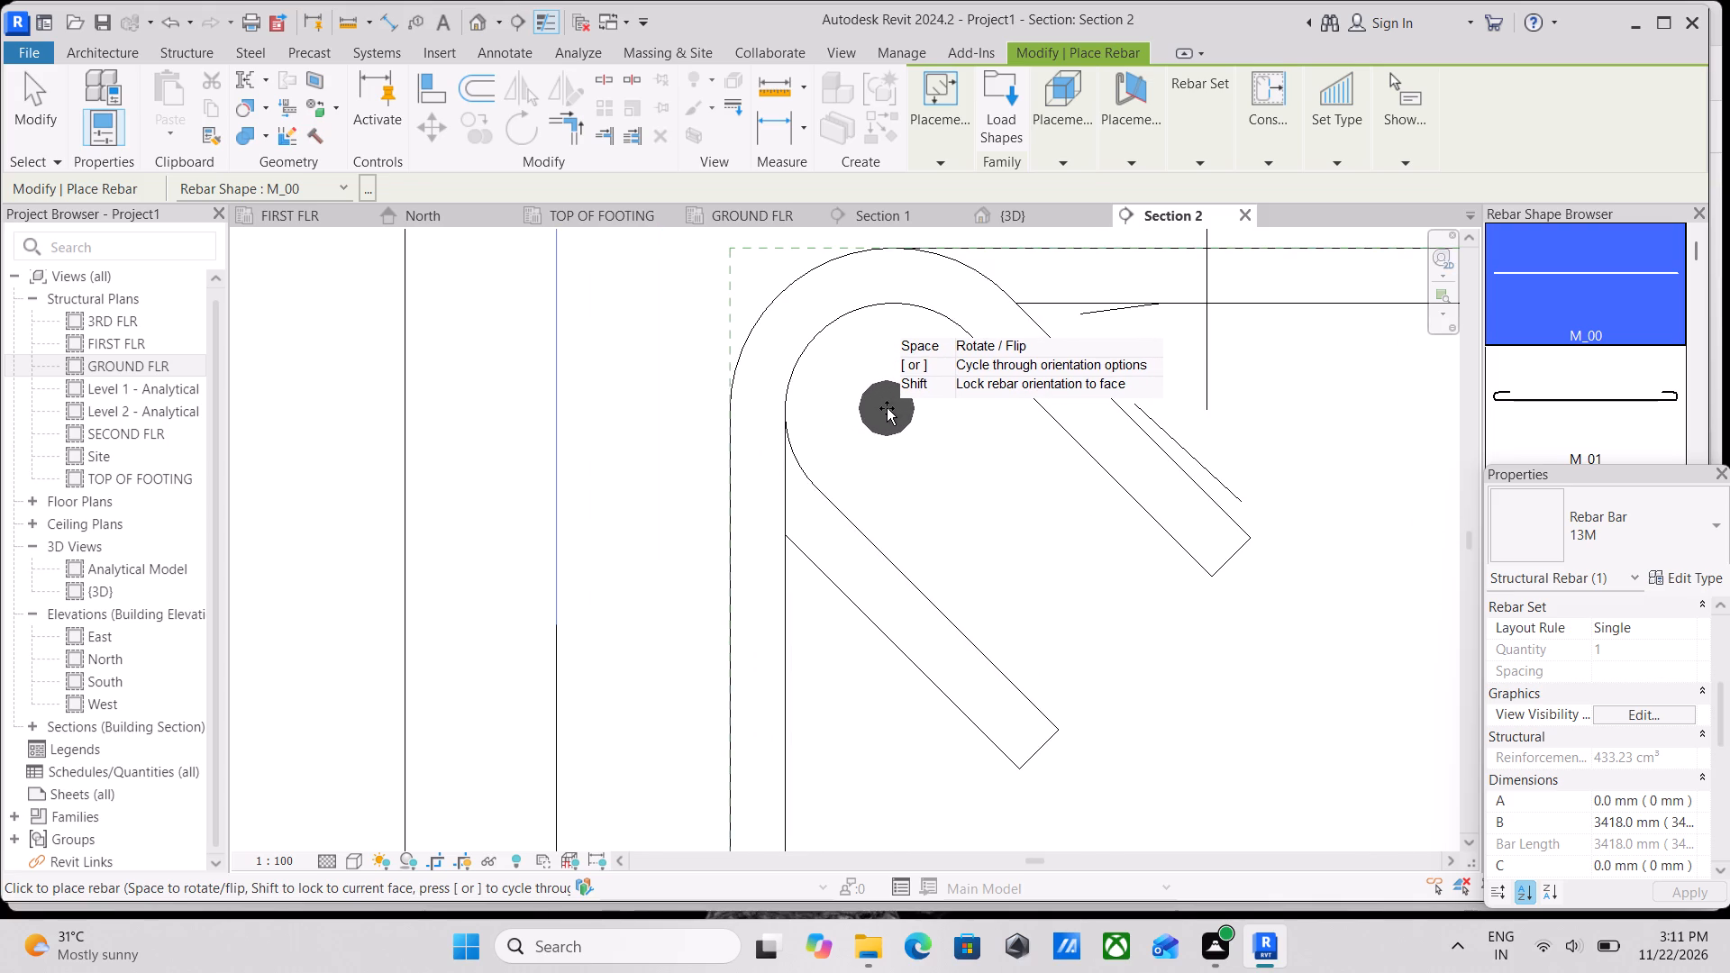
key(Escape)
Set the new straight bar to show unobscured in the {3D} view.
scroll(917, 434, down, 2)
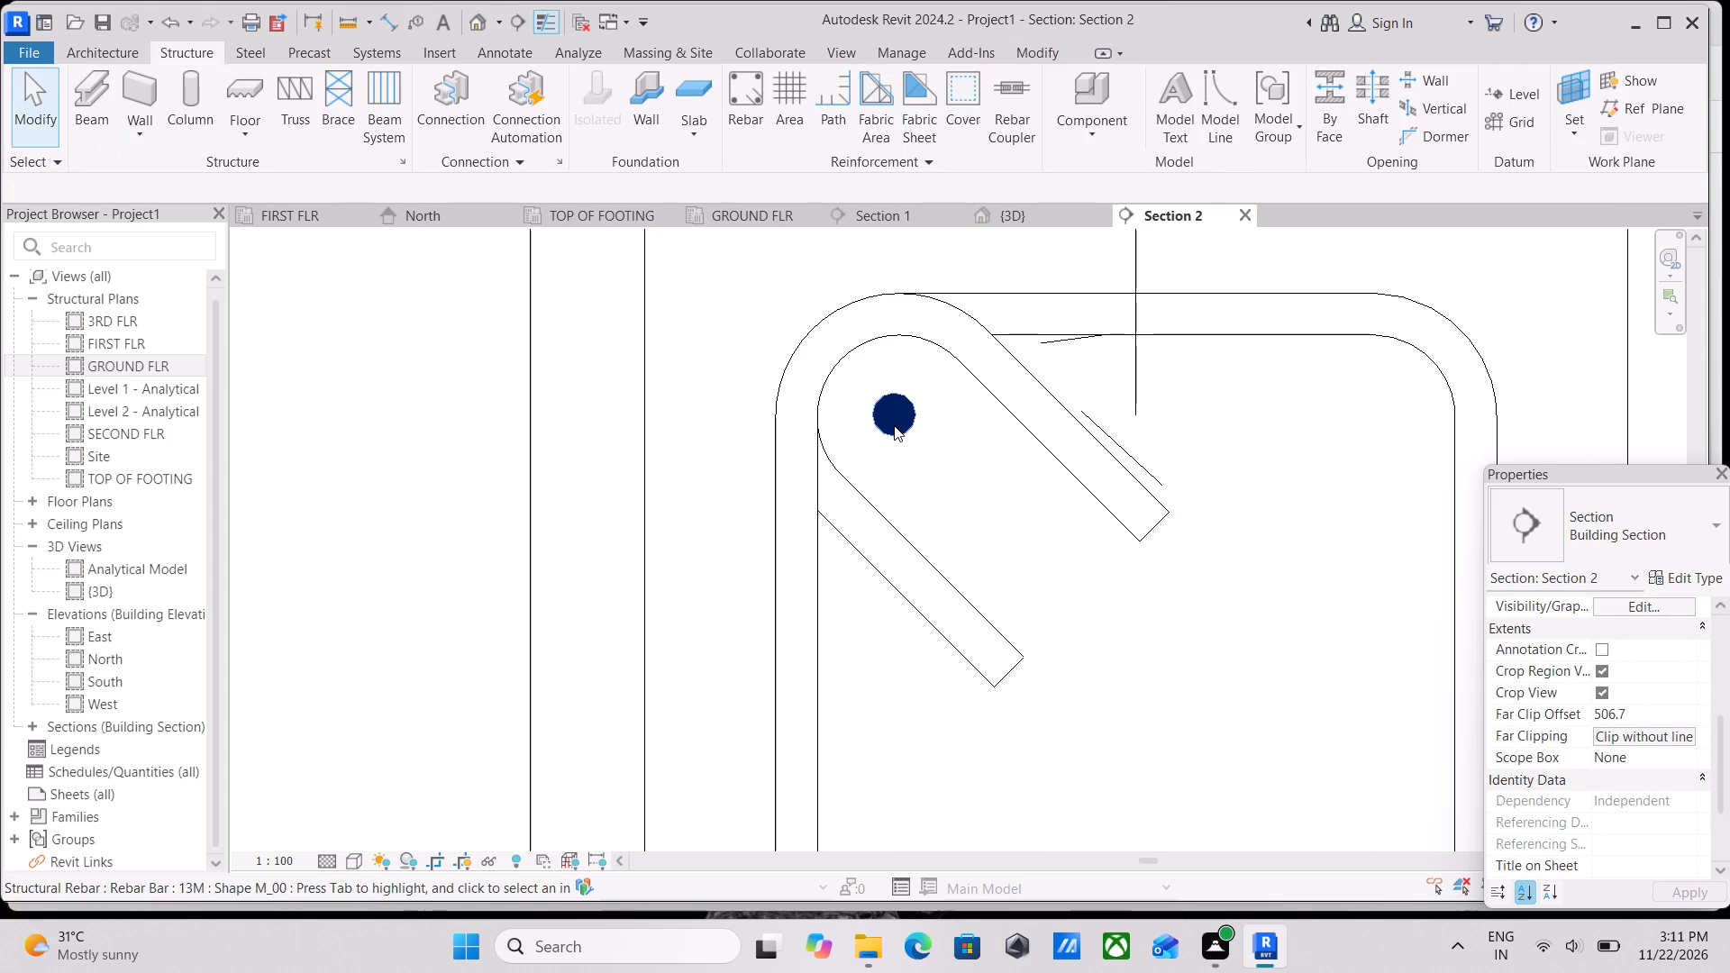
click(894, 425)
scroll(1668, 704, down, 1)
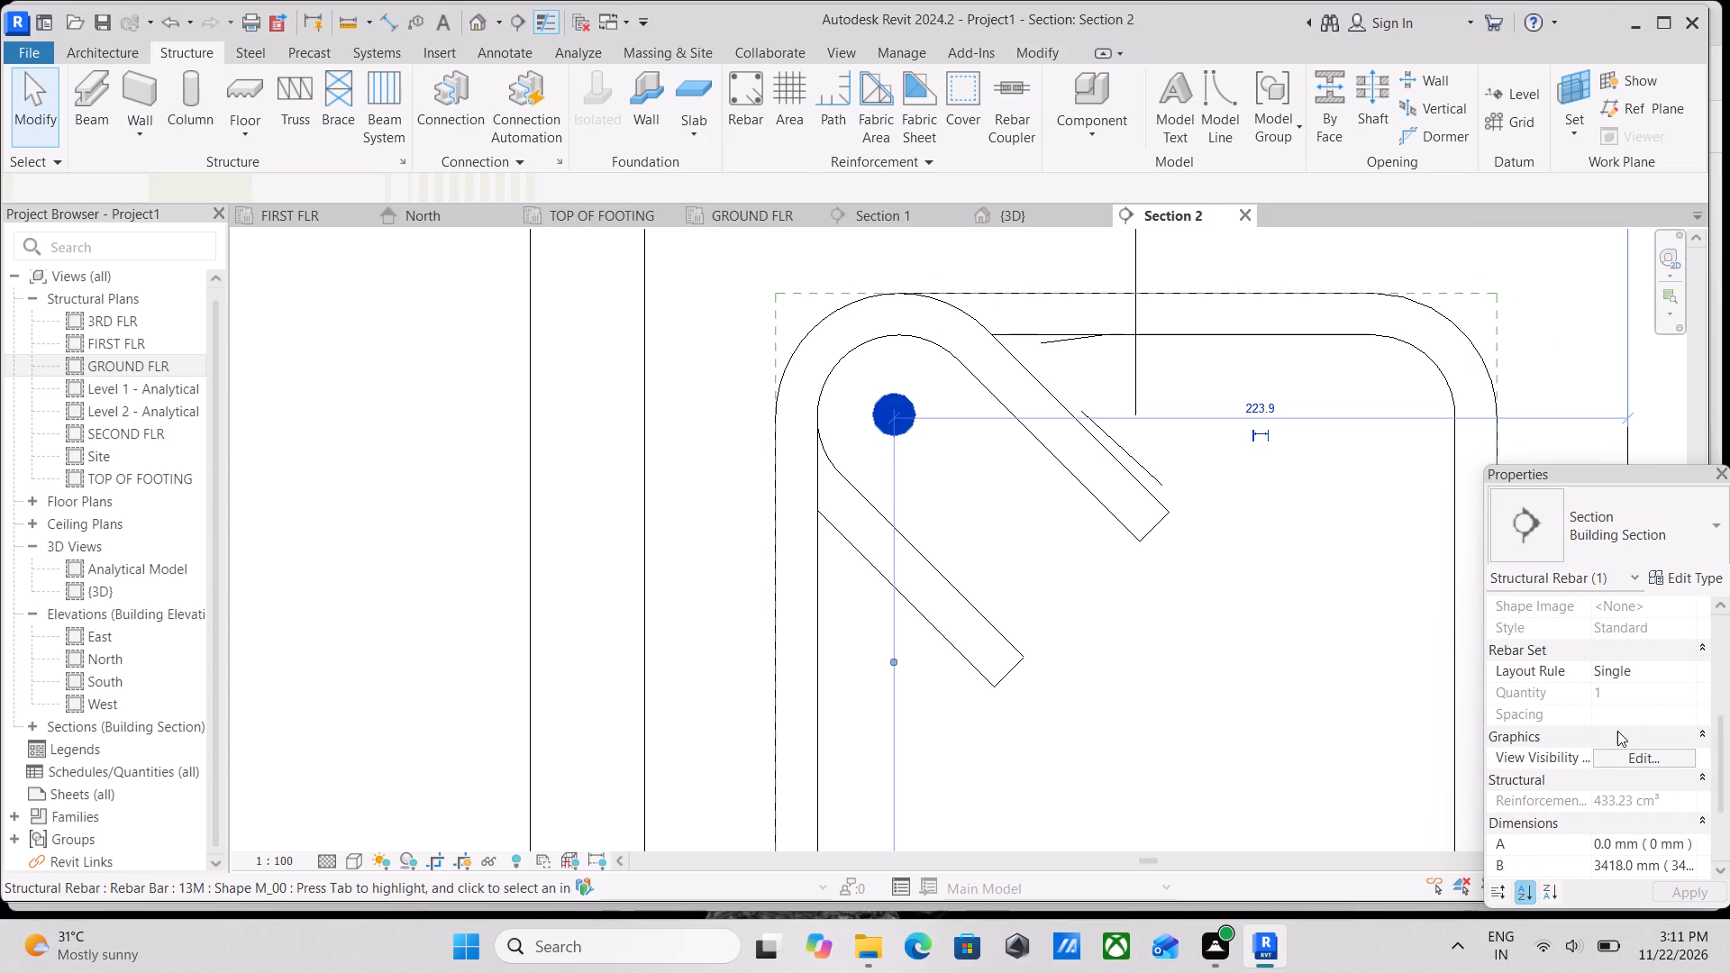
scroll(1617, 731, down, 1)
click(1669, 652)
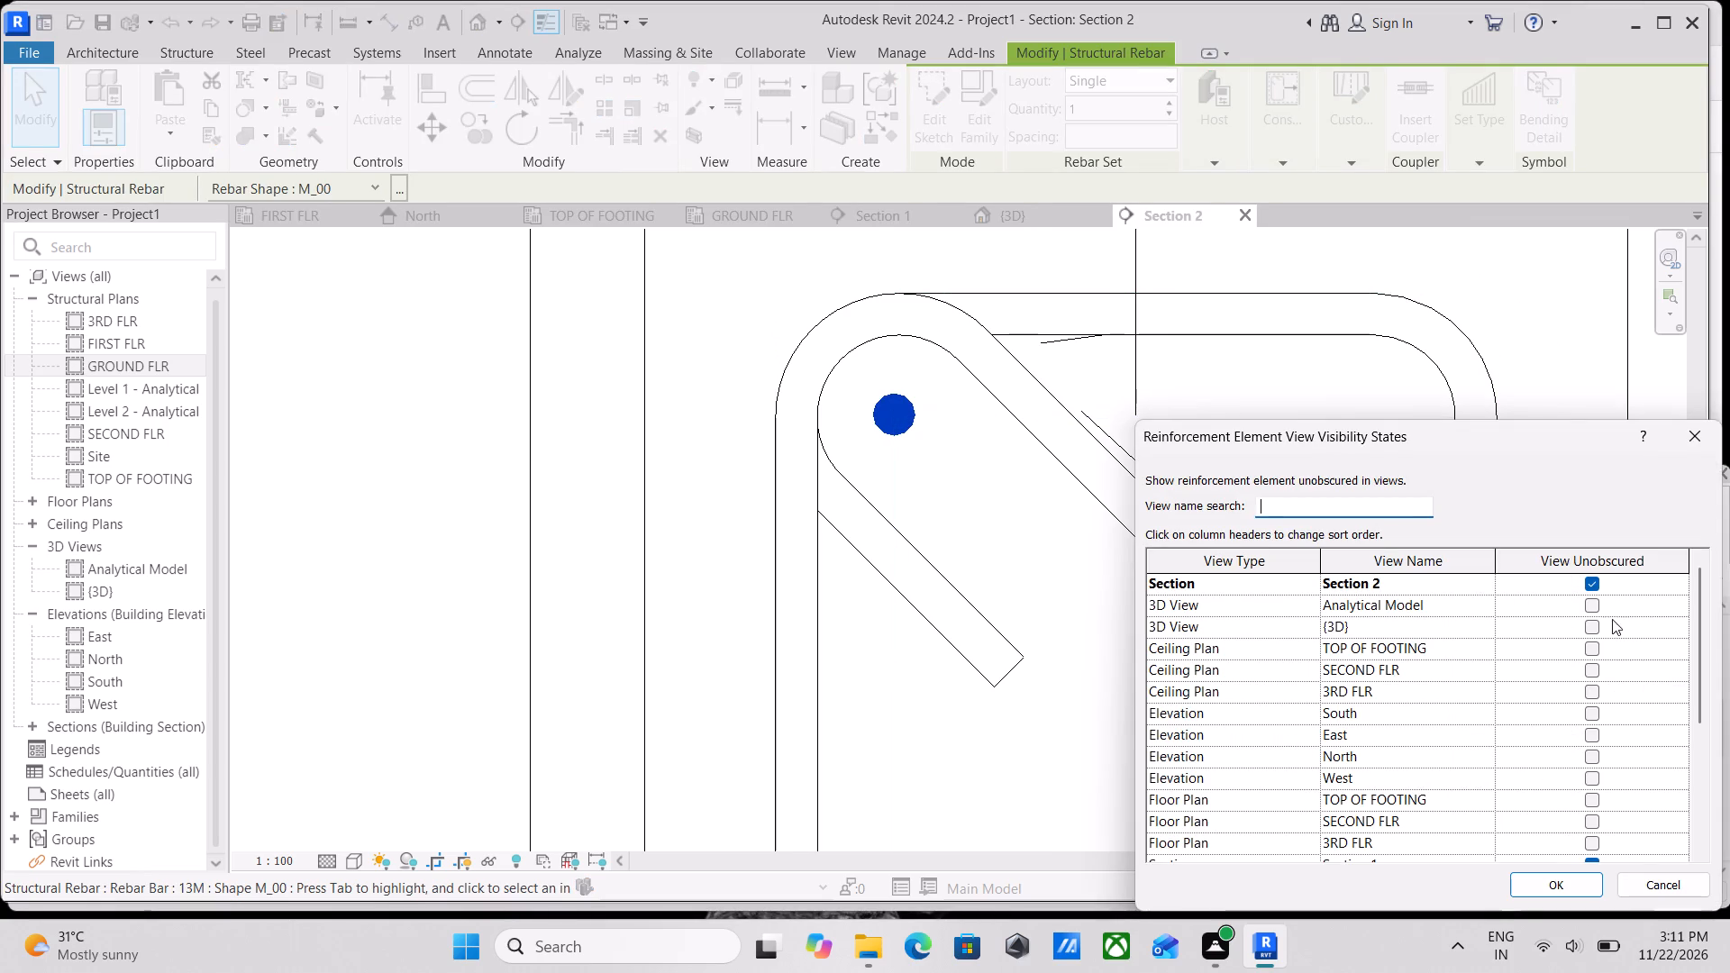
click(1593, 623)
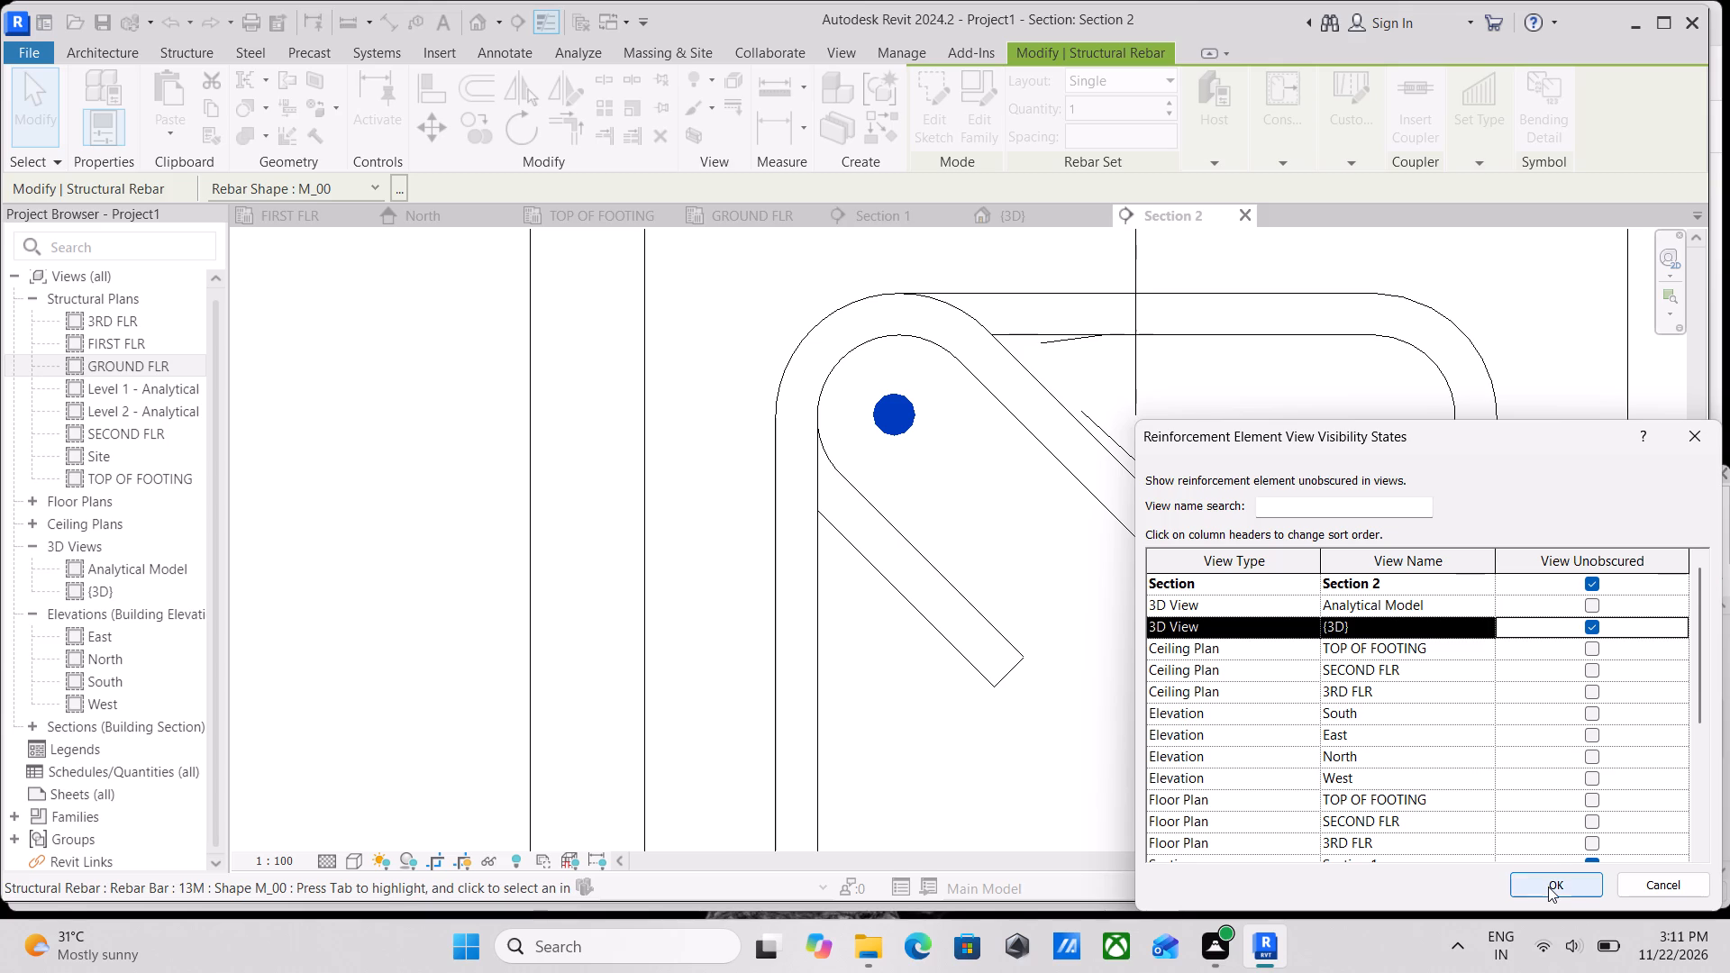
click(1548, 886)
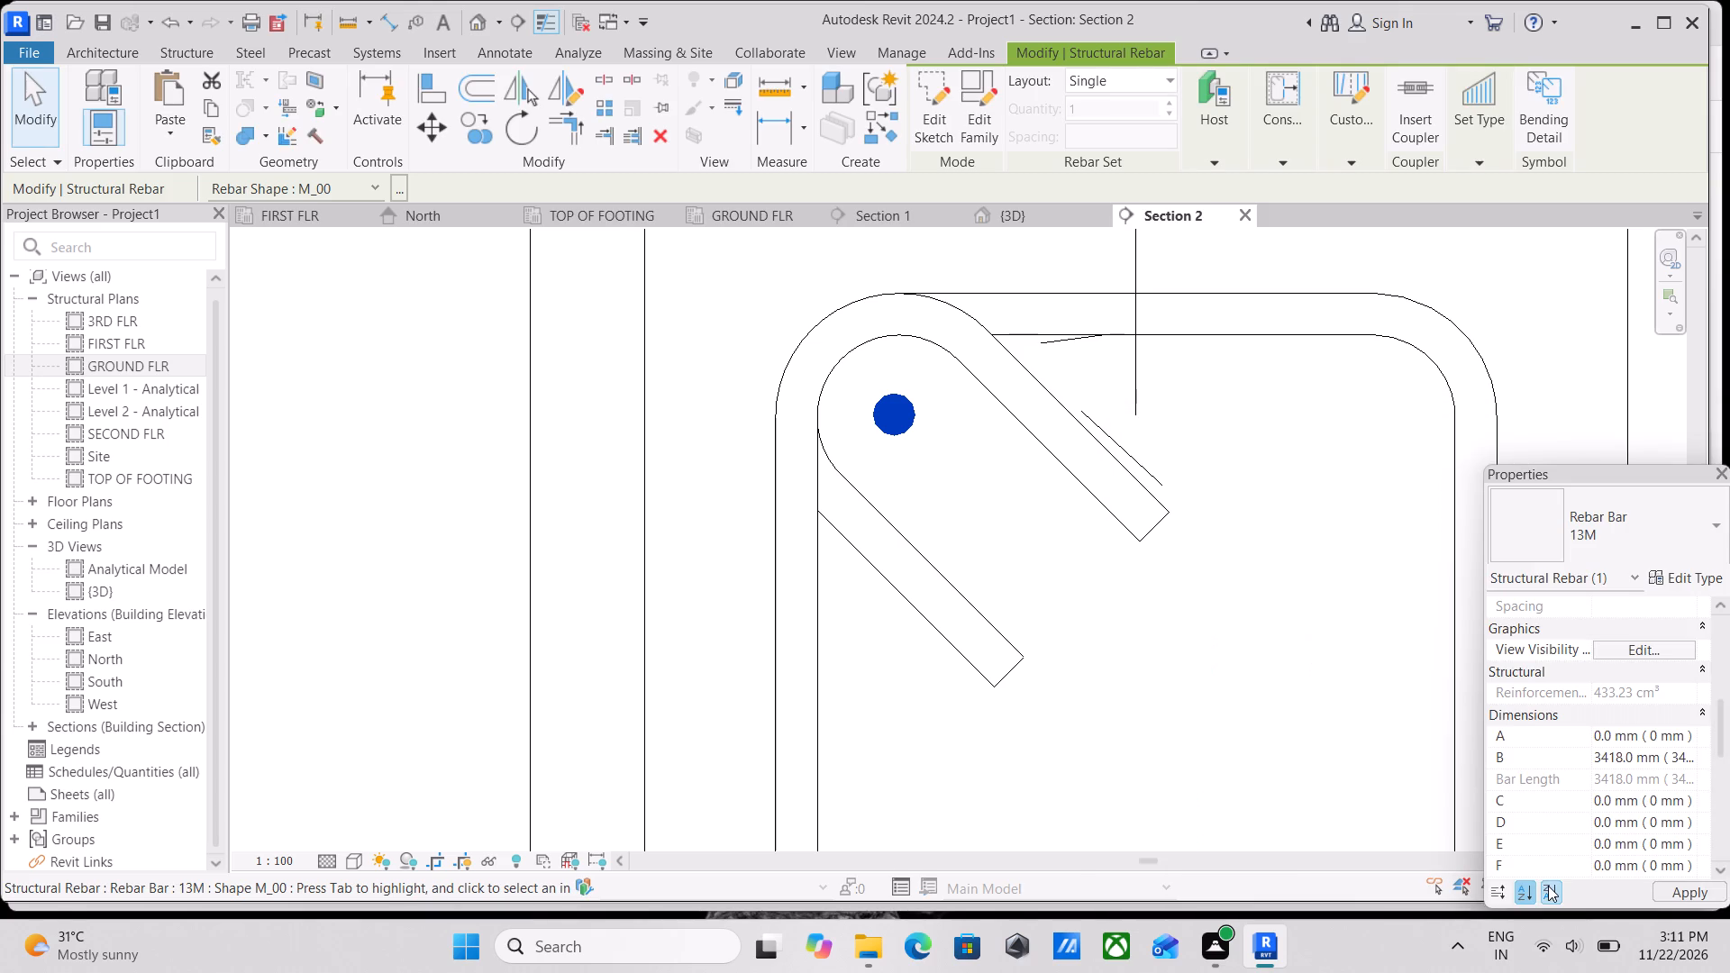
scroll(1045, 384, up, 2)
key(Escape)
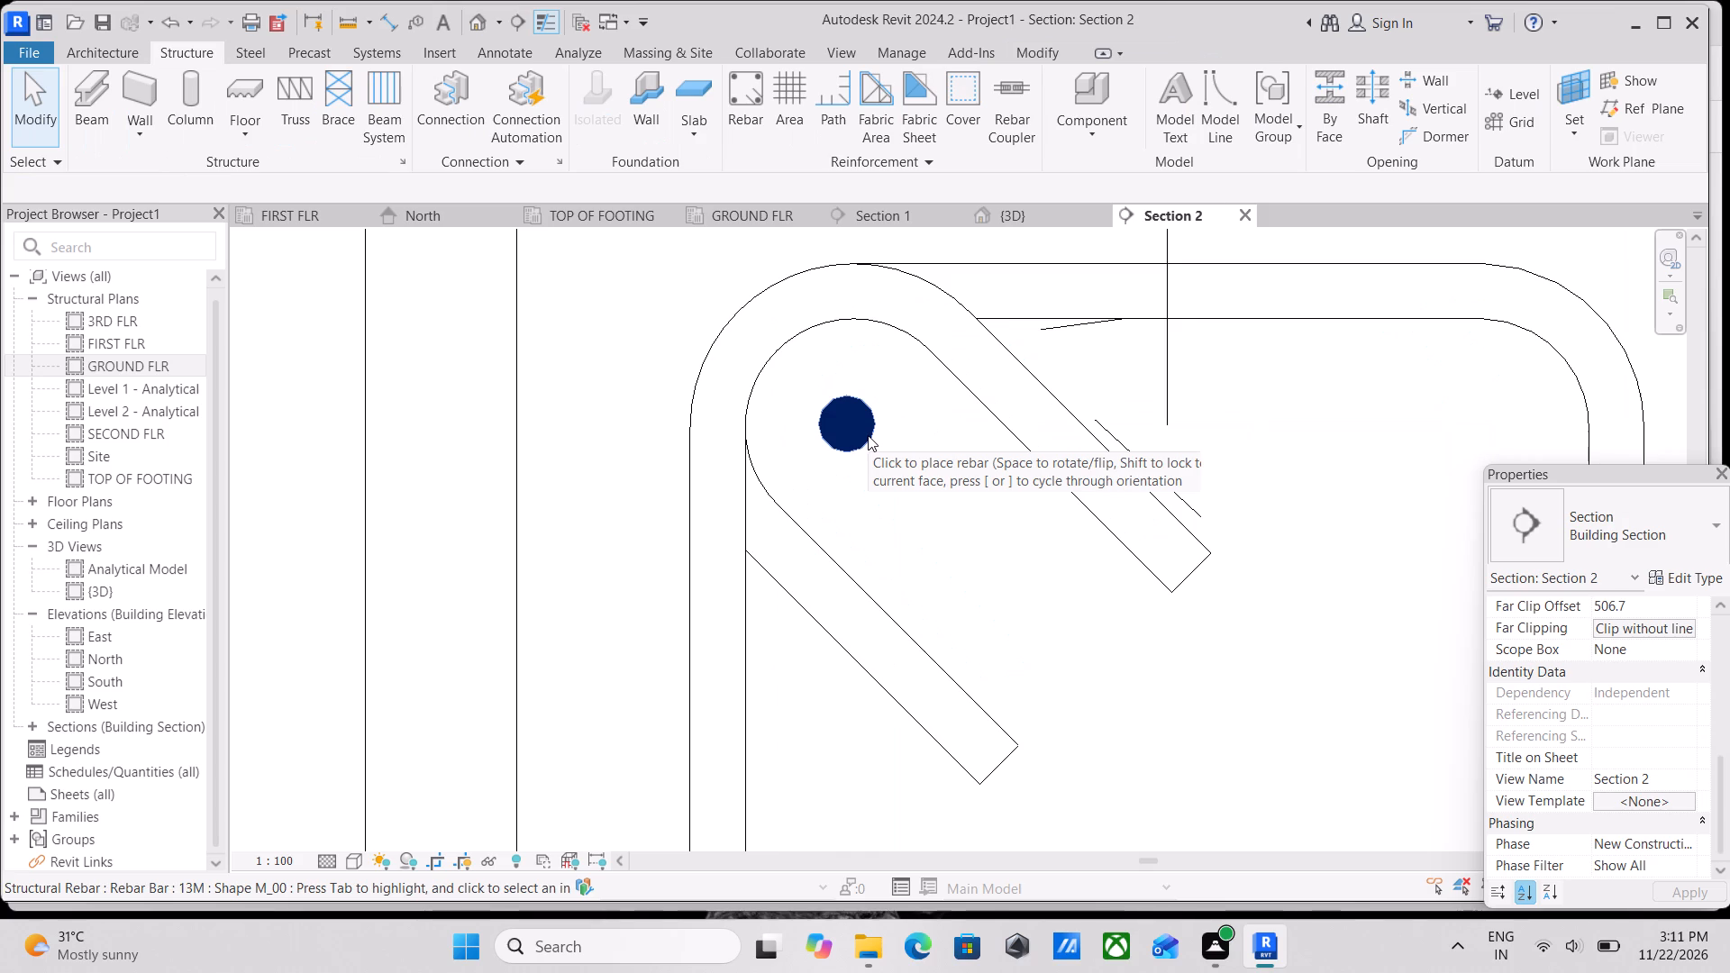
Change the straight bar's rebar set layout to Fixed Number with a quantity of 4.
scroll(868, 435, down, 3)
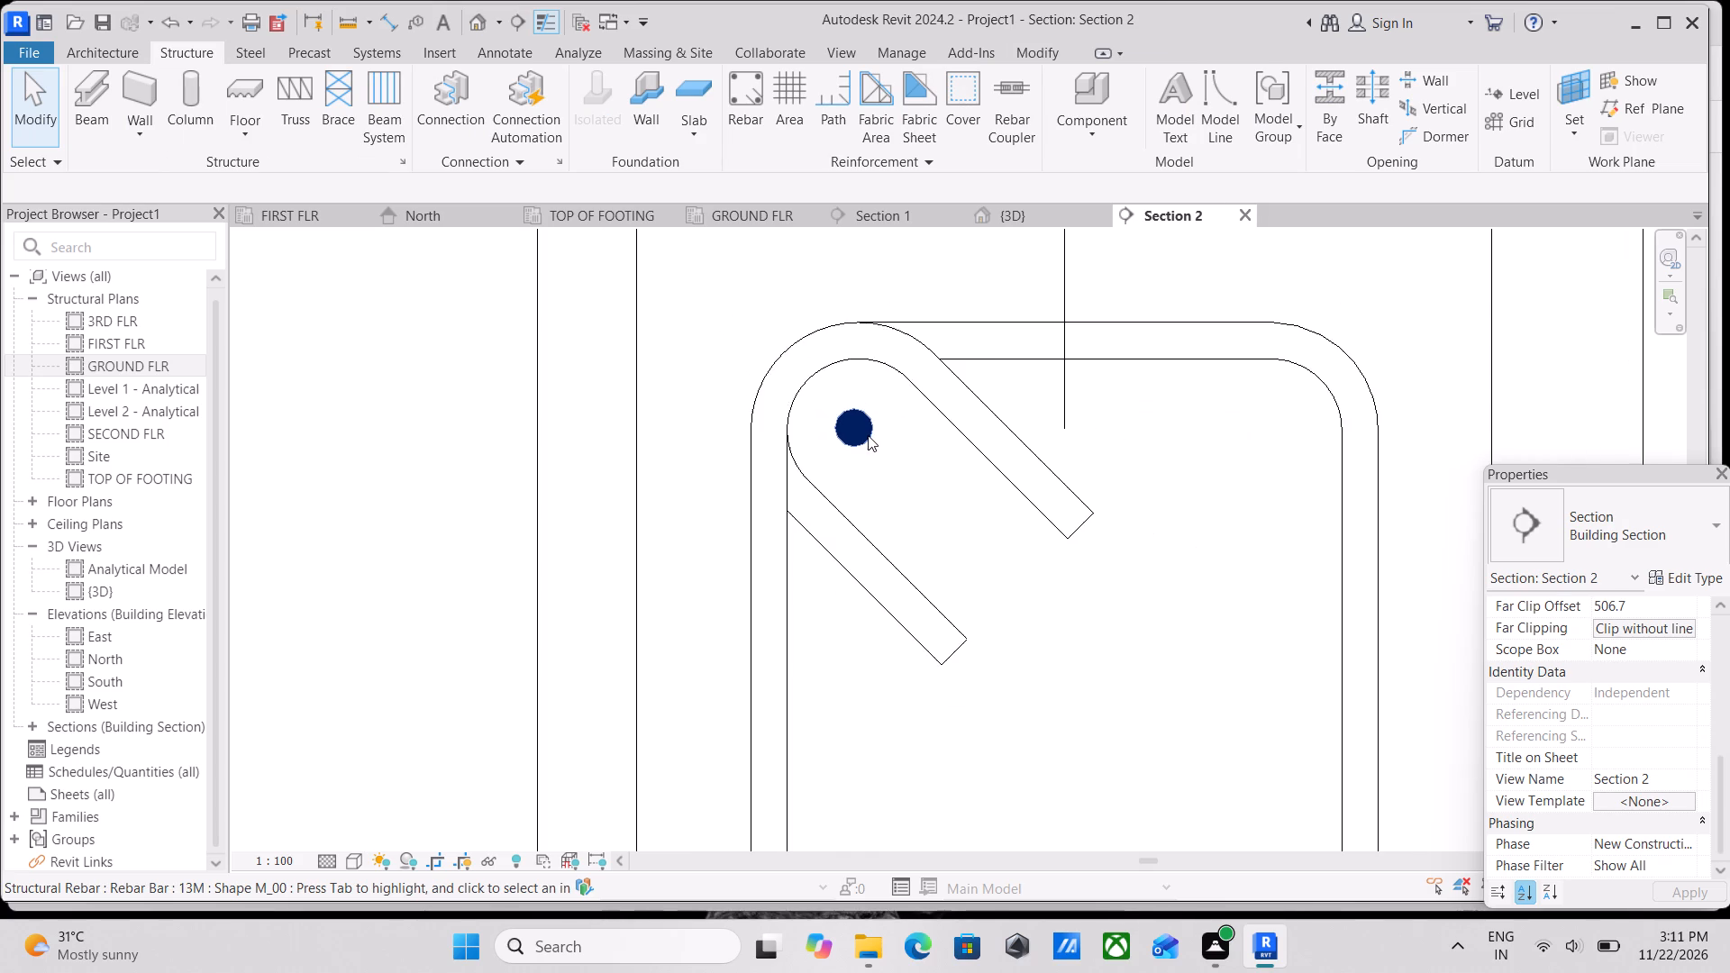
scroll(868, 435, down, 6)
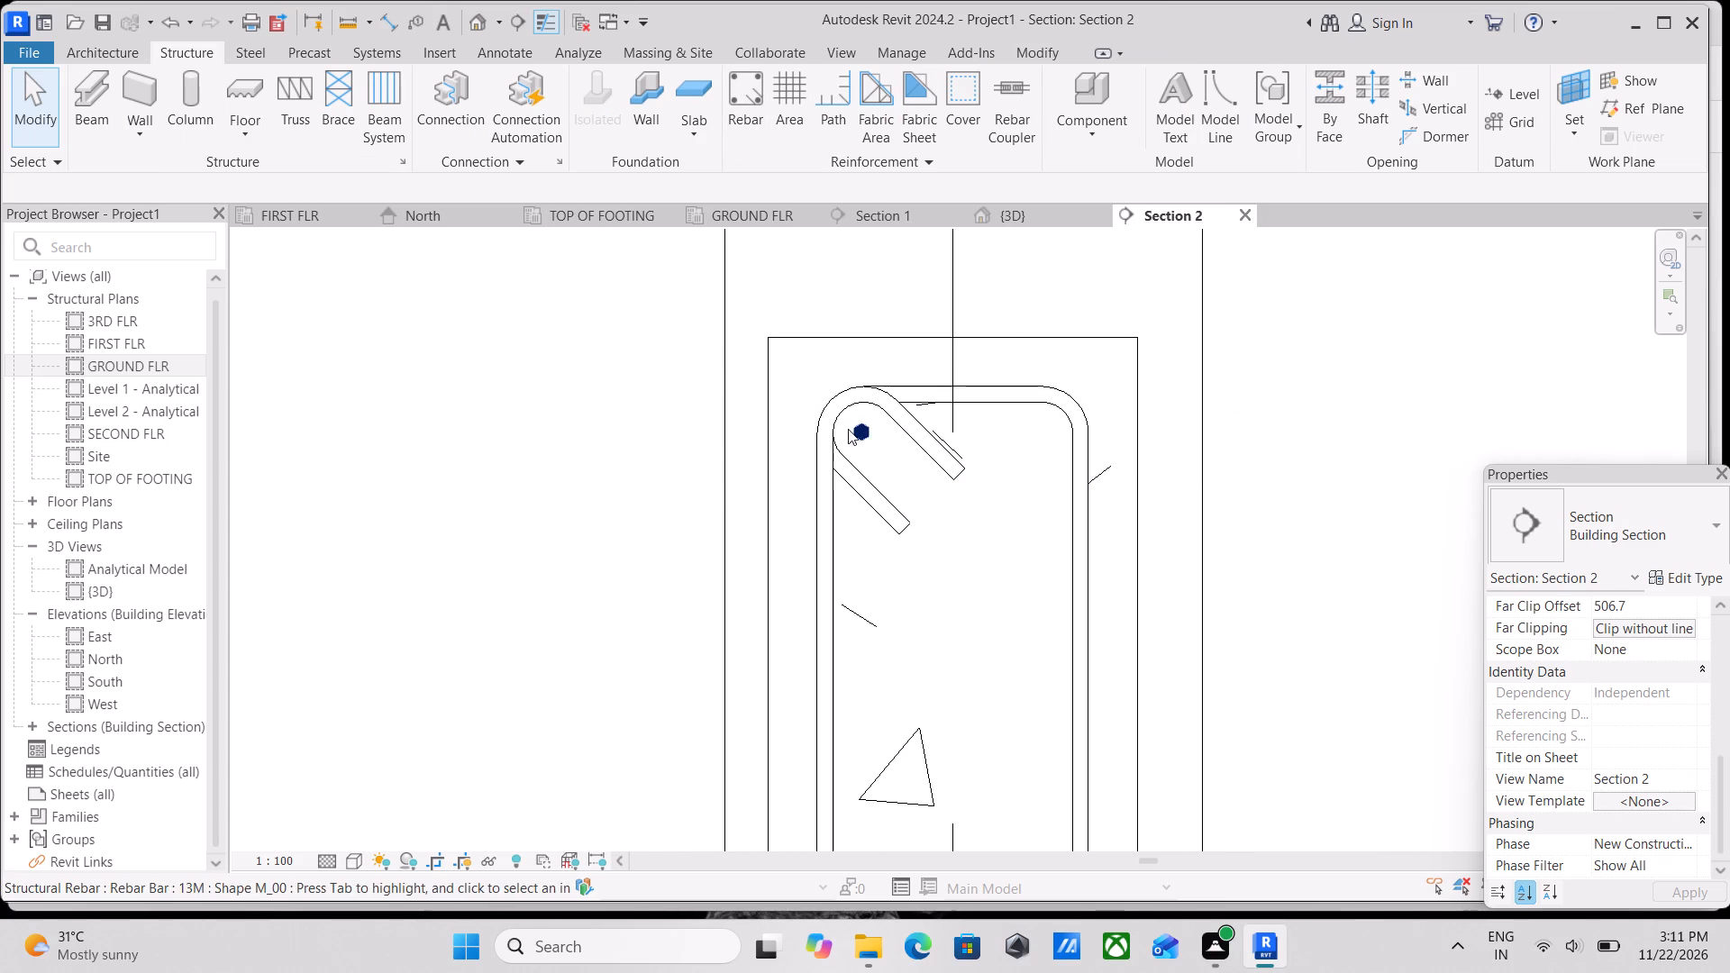
click(865, 436)
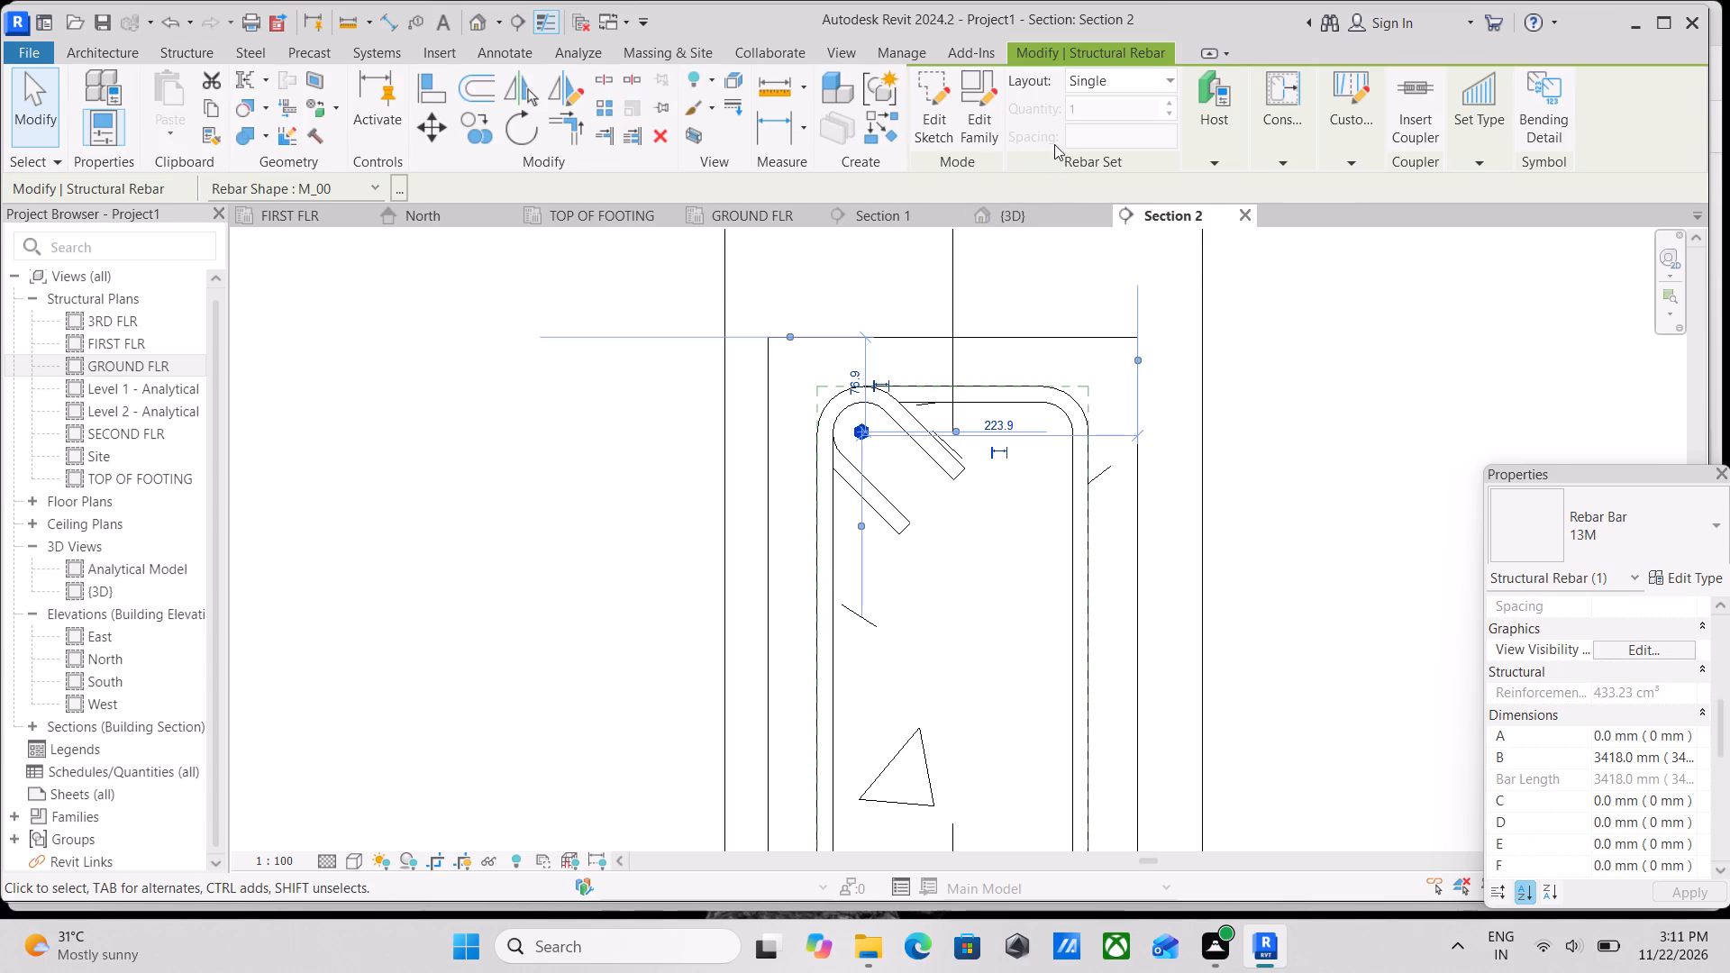
click(1151, 86)
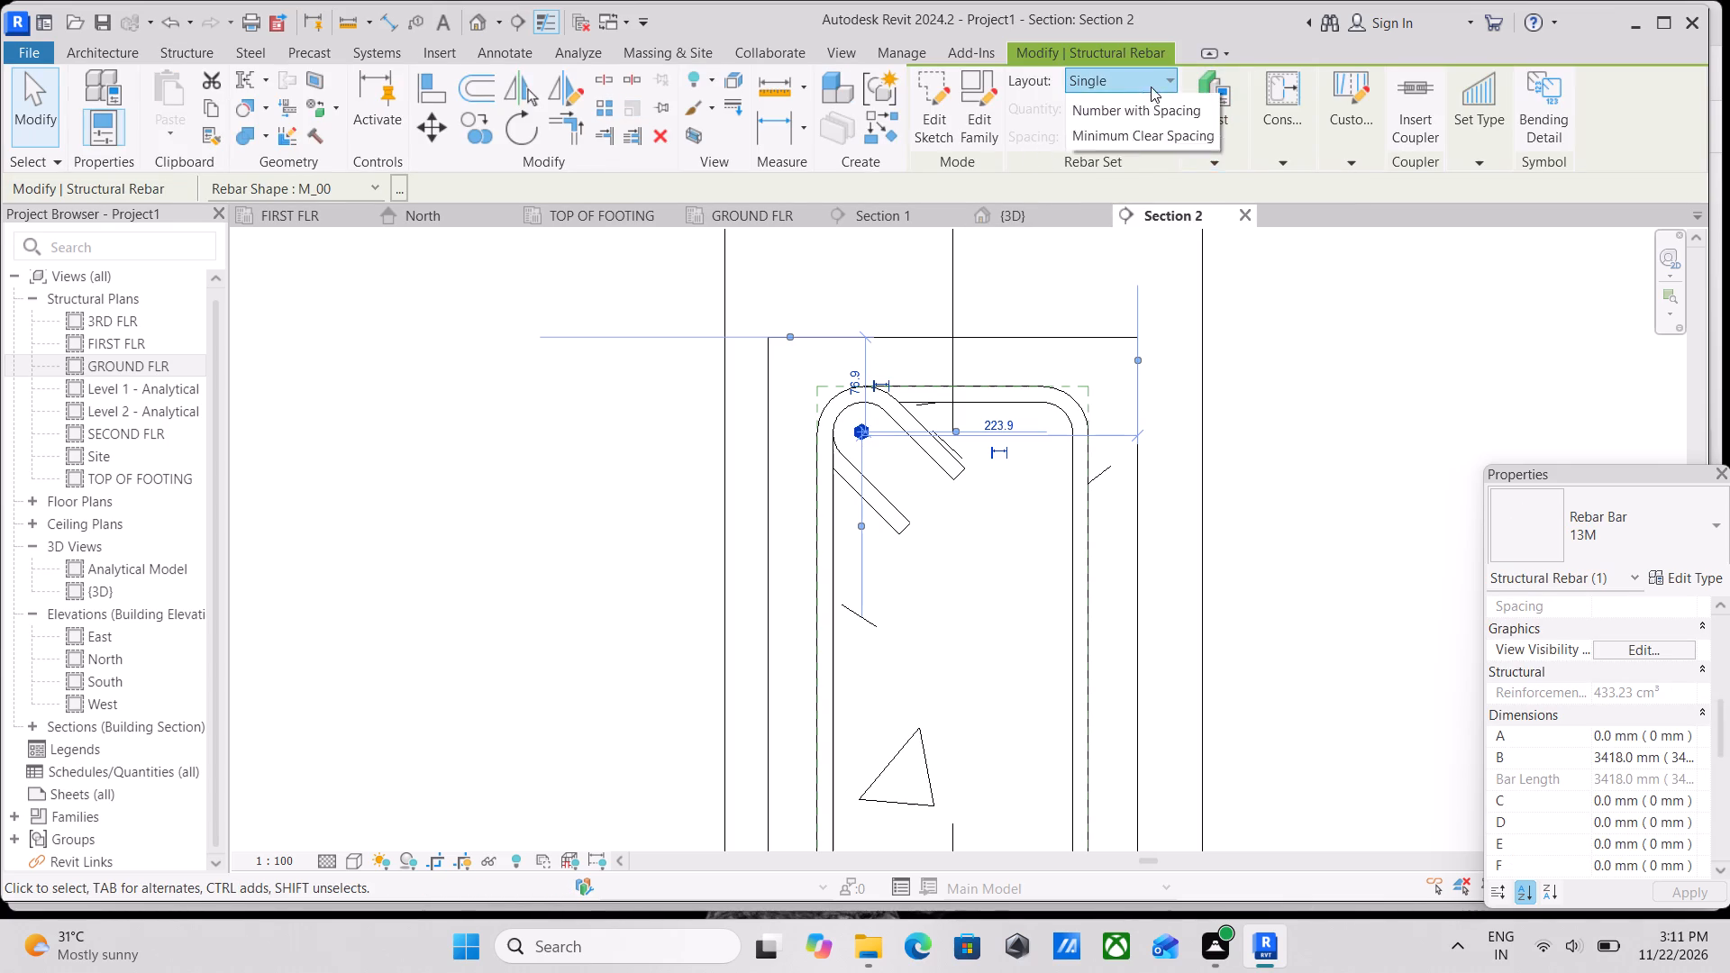
click(1143, 135)
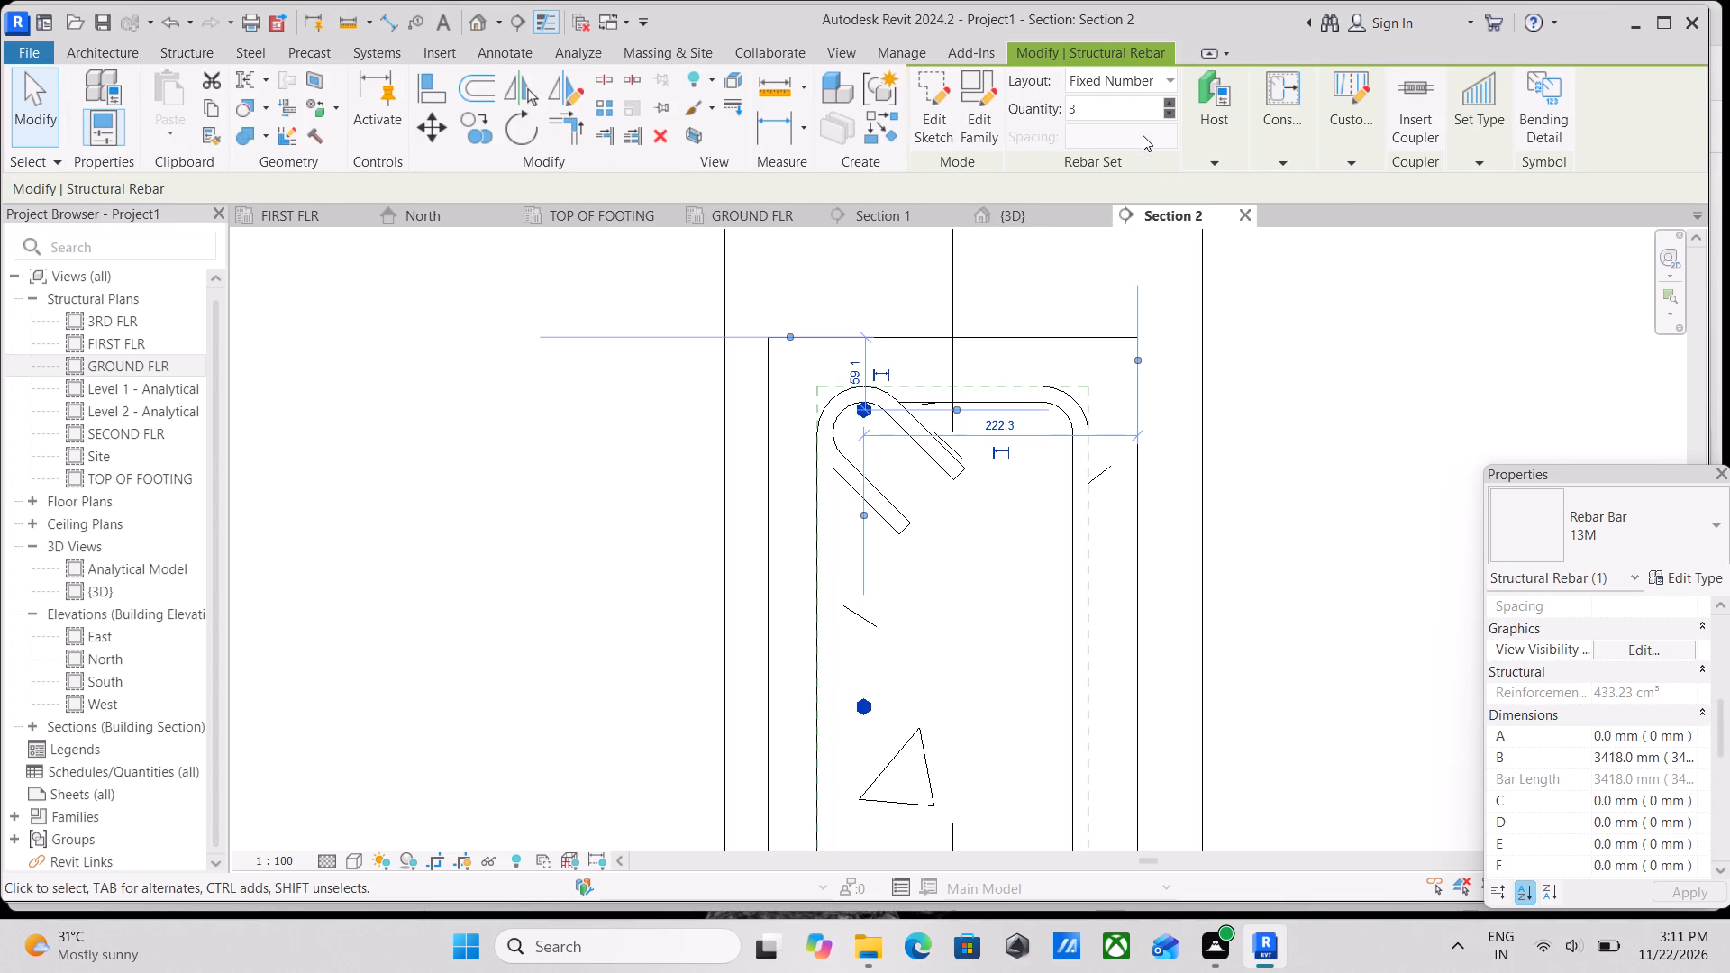
click(1078, 106)
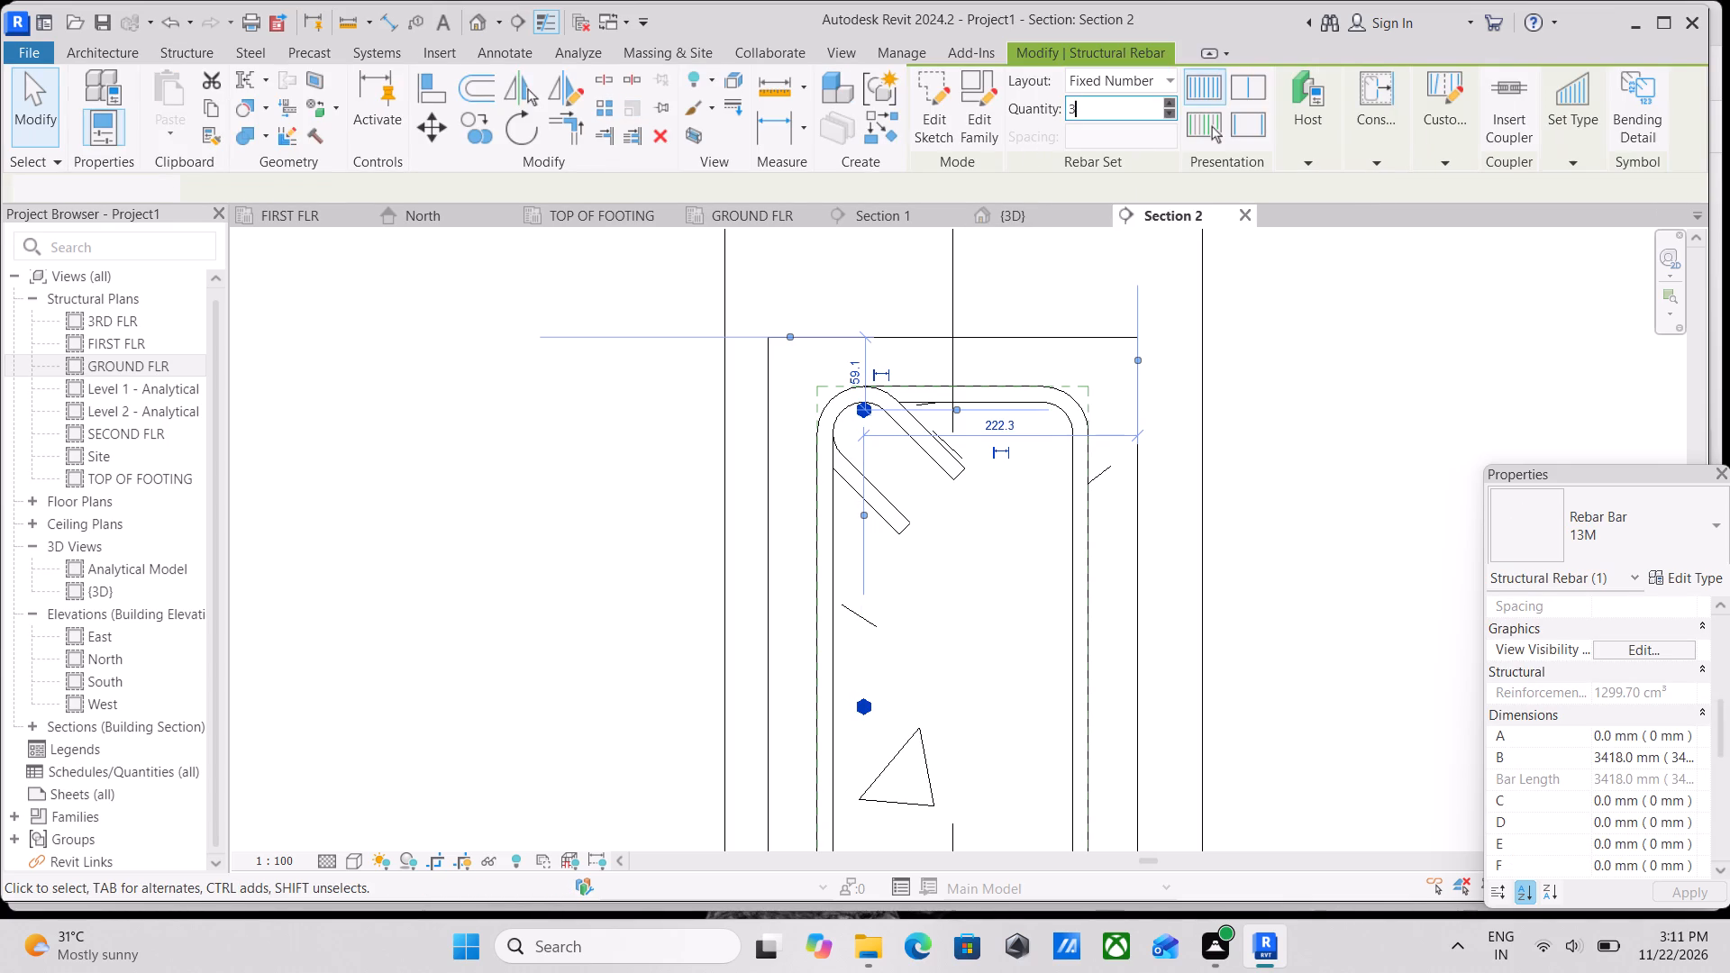
key(4)
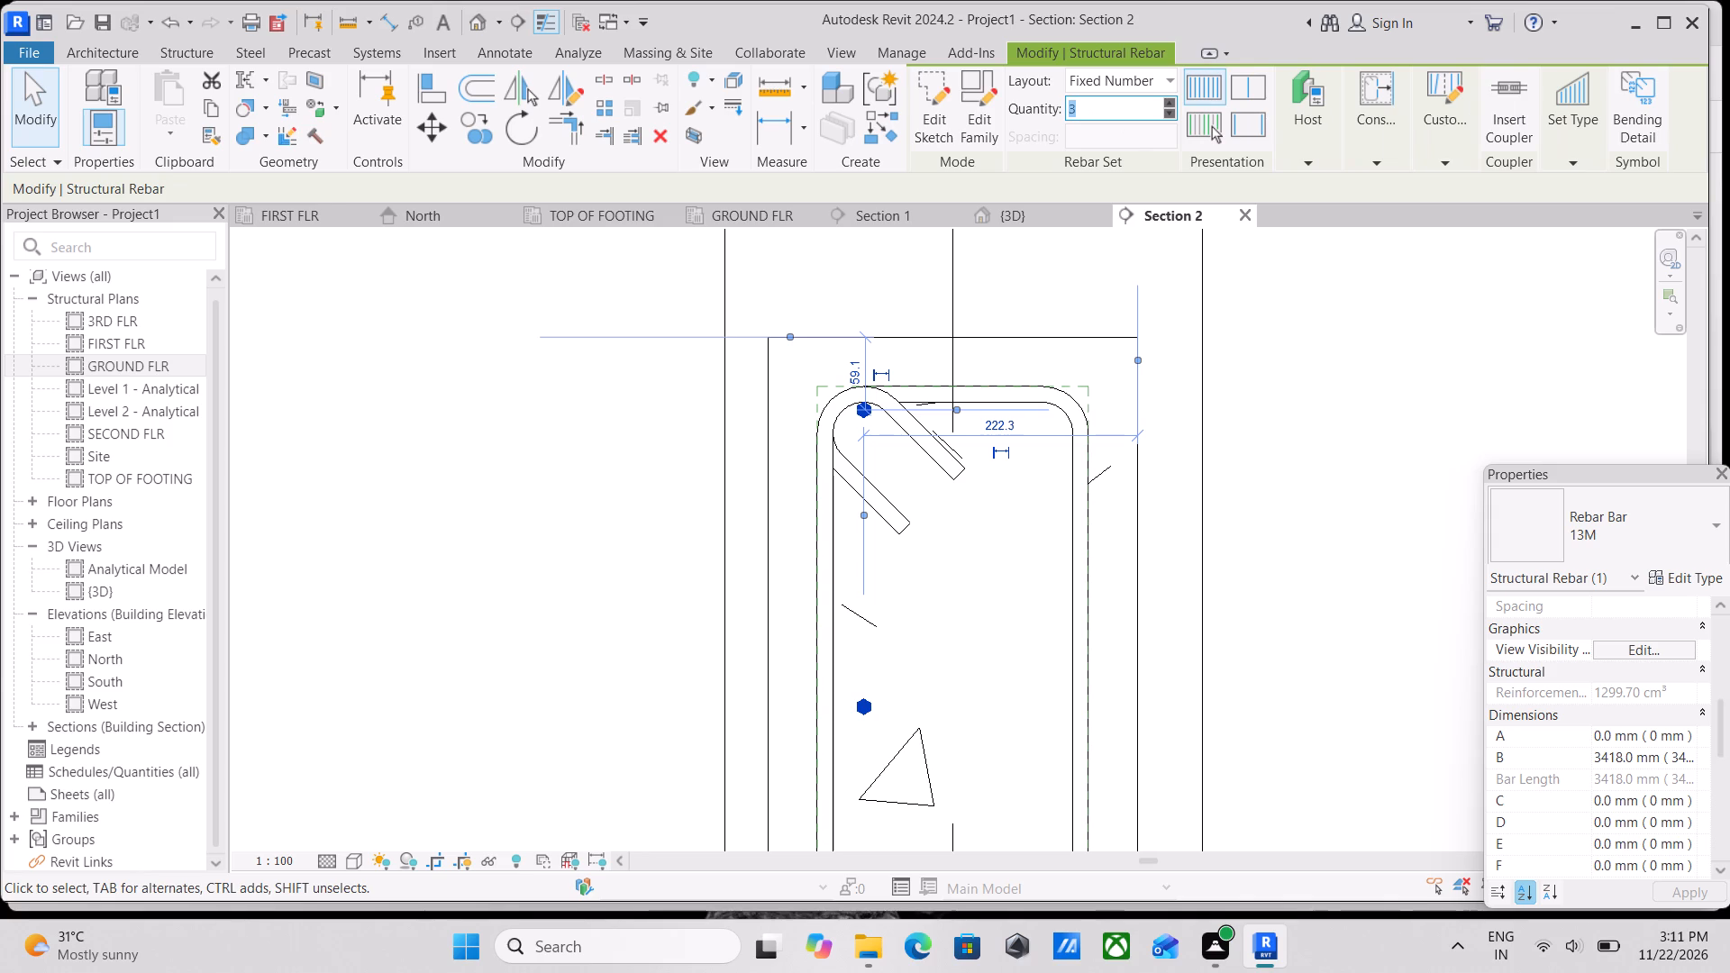
key(Return)
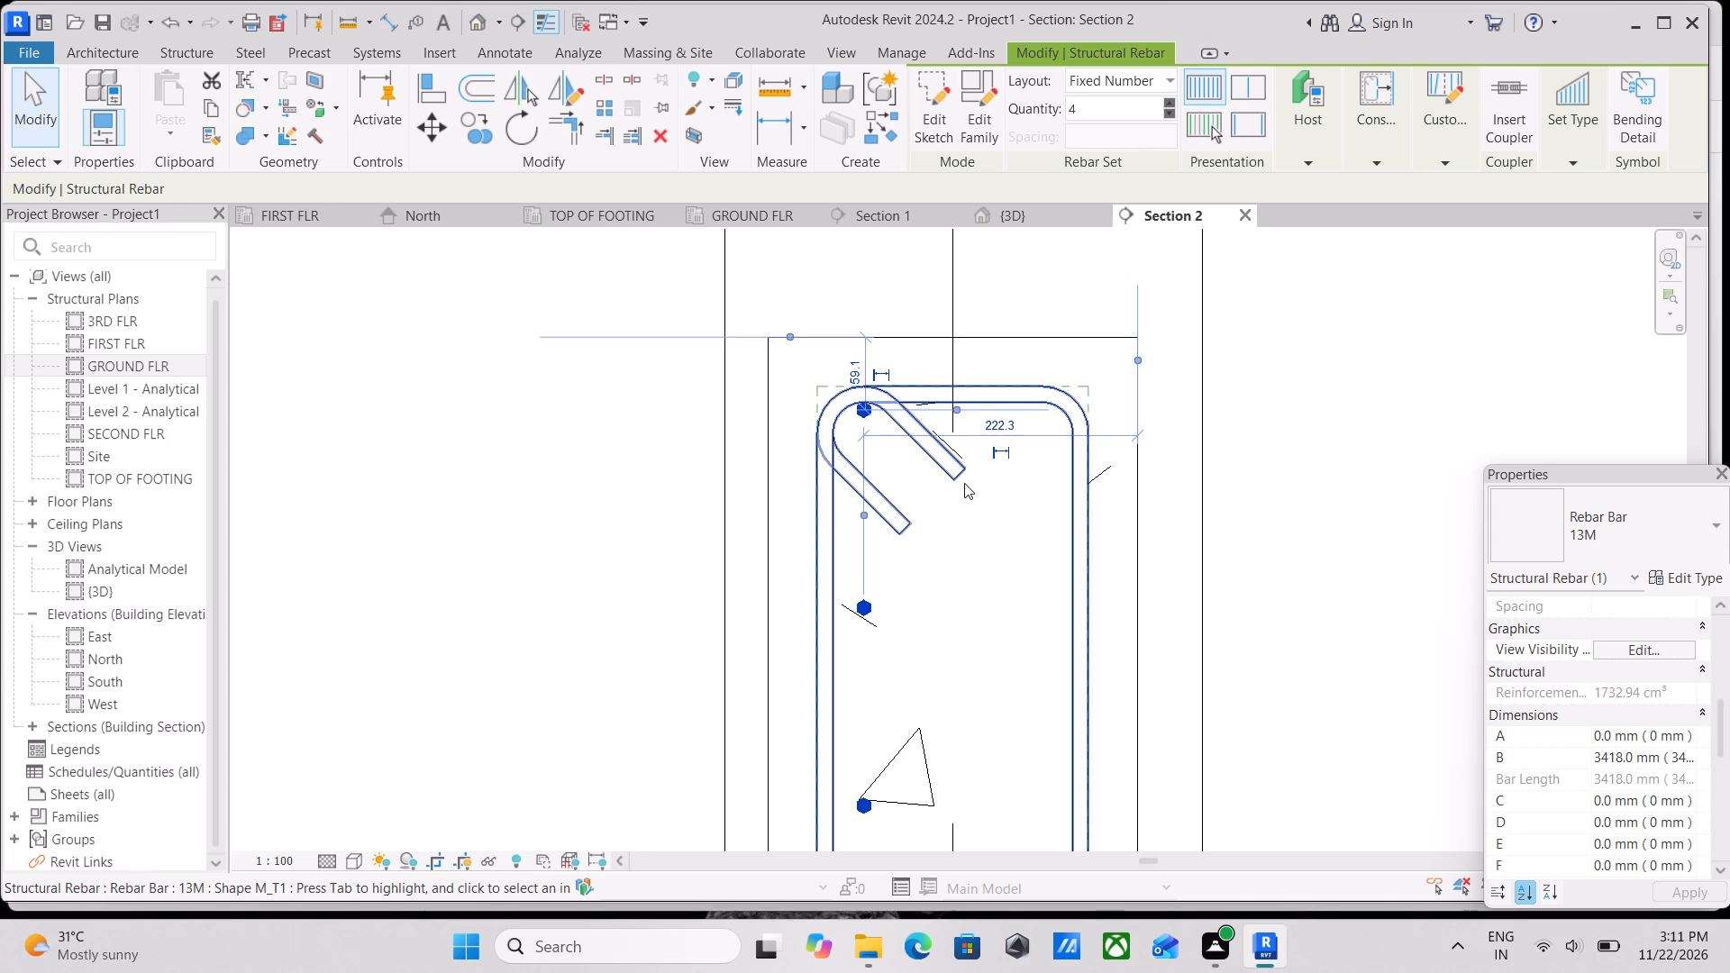
Move the lowest bar of the set slightly upward, clear of the stirrup's bottom leg.
scroll(988, 639, down, 6)
middle_drag(975, 600, 970, 579)
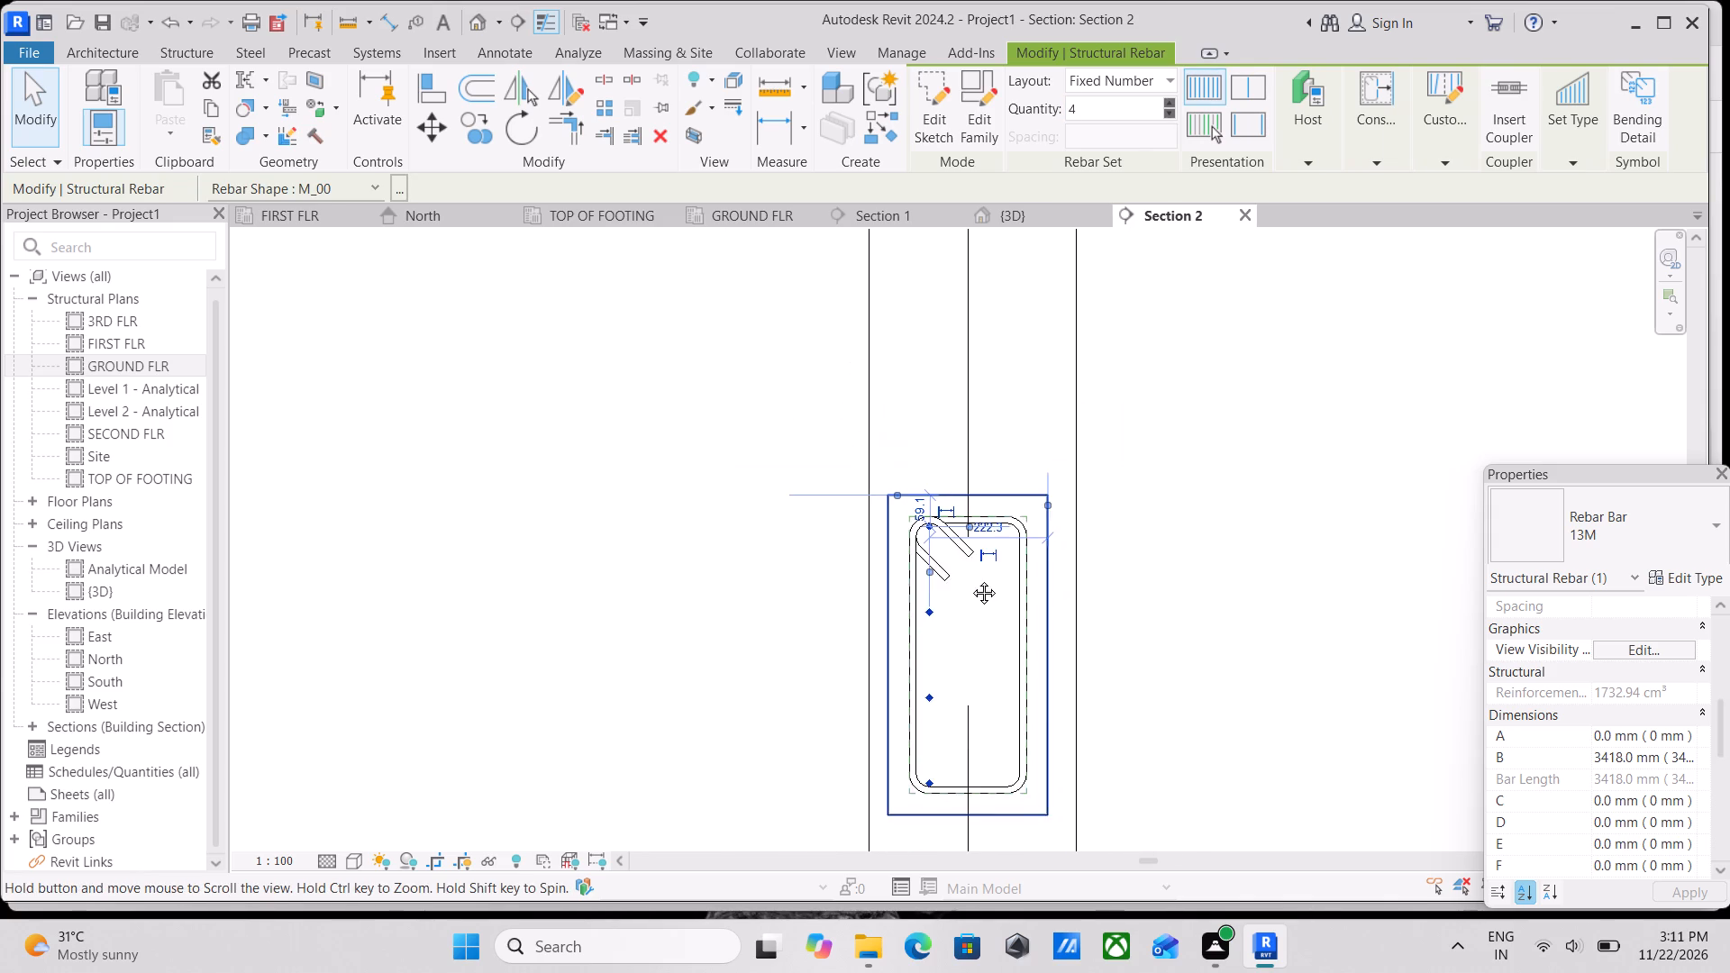
middle_drag(970, 579, 978, 503)
scroll(955, 660, up, 2)
key(Escape)
scroll(940, 688, up, 2)
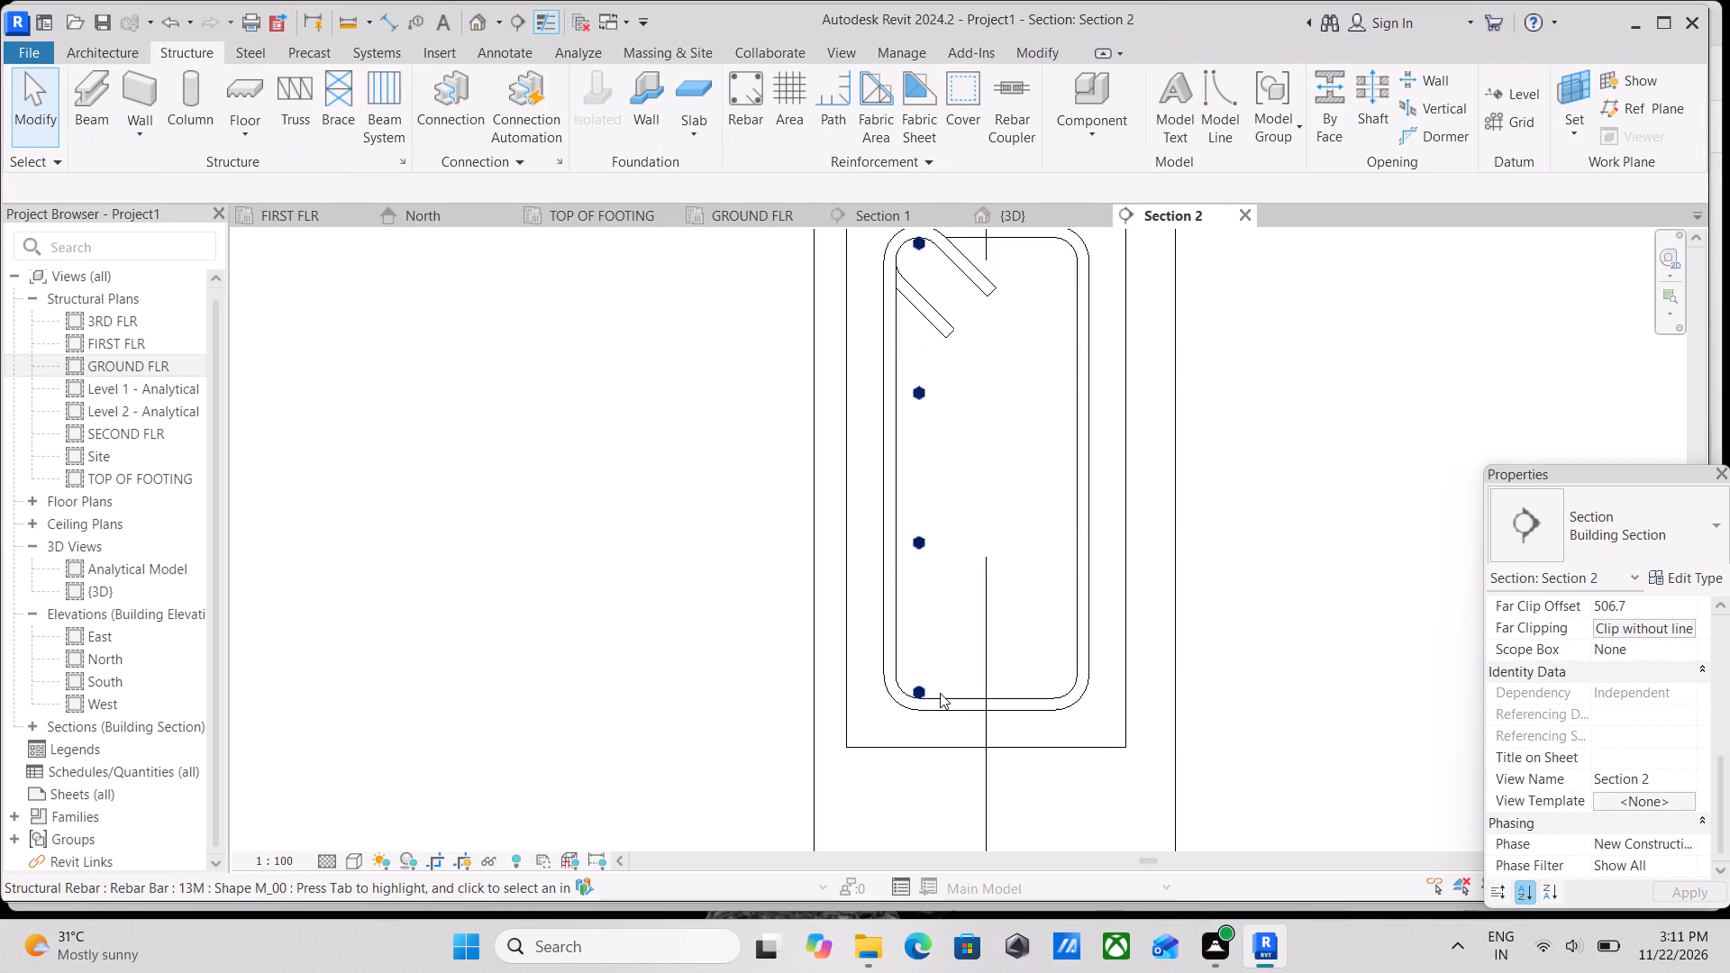
scroll(940, 693, up, 1)
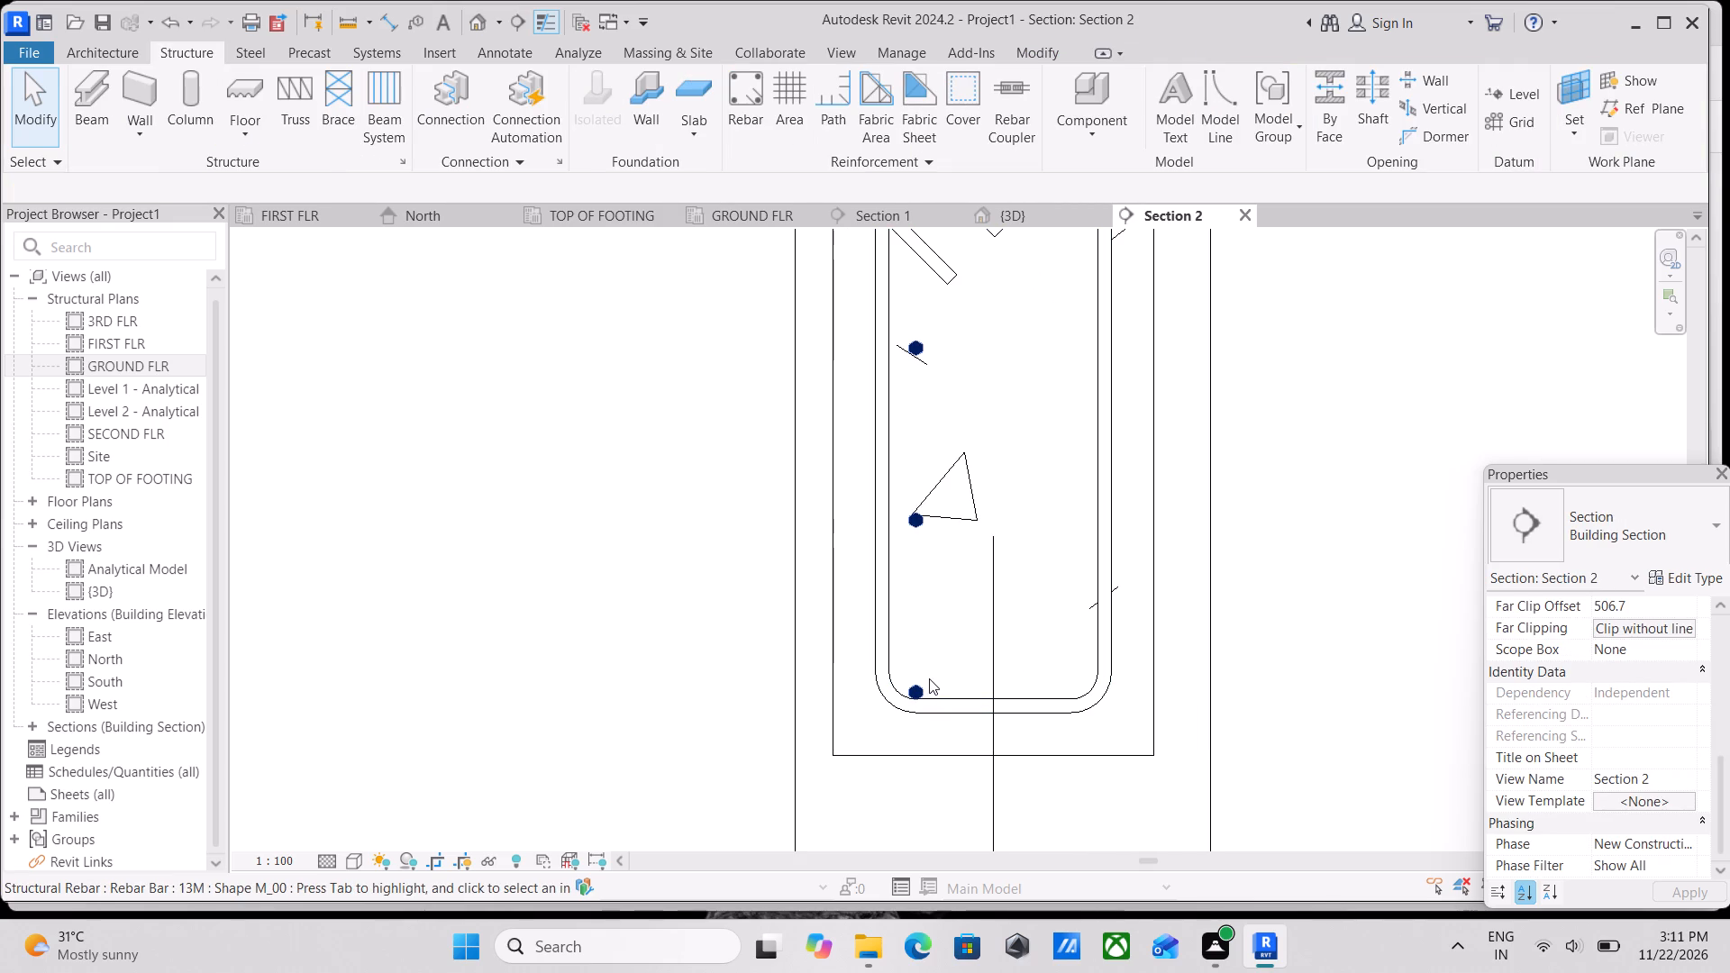
click(915, 688)
scroll(915, 689, up, 3)
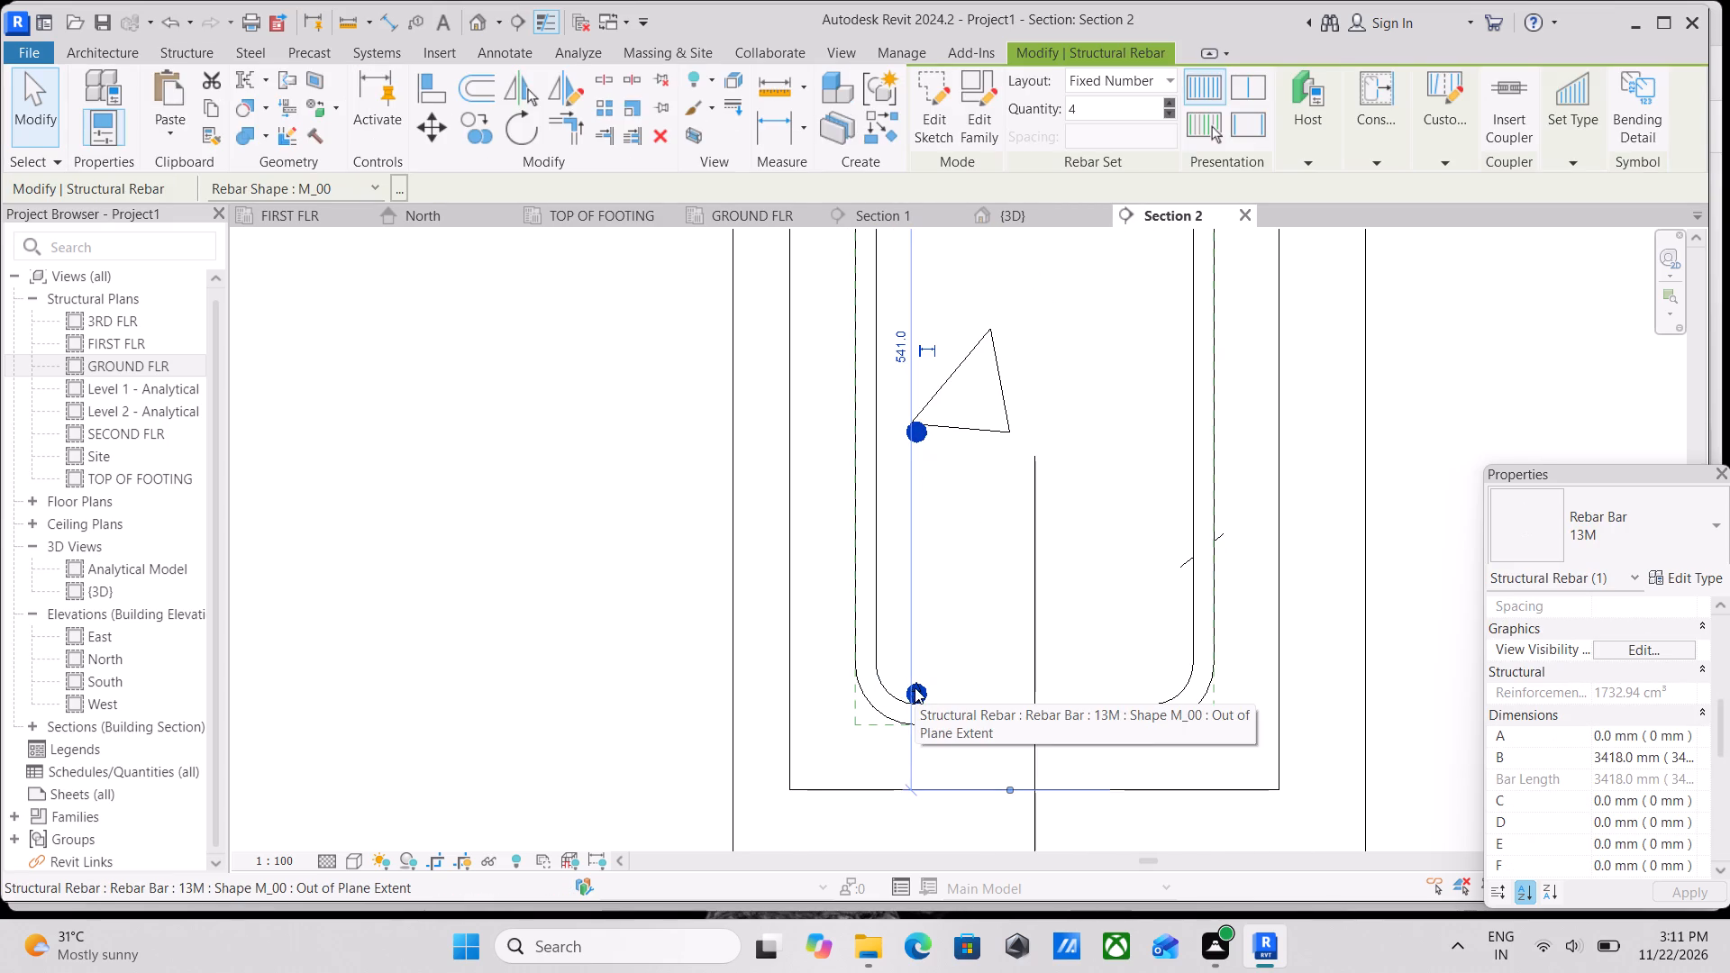
scroll(917, 692, up, 1)
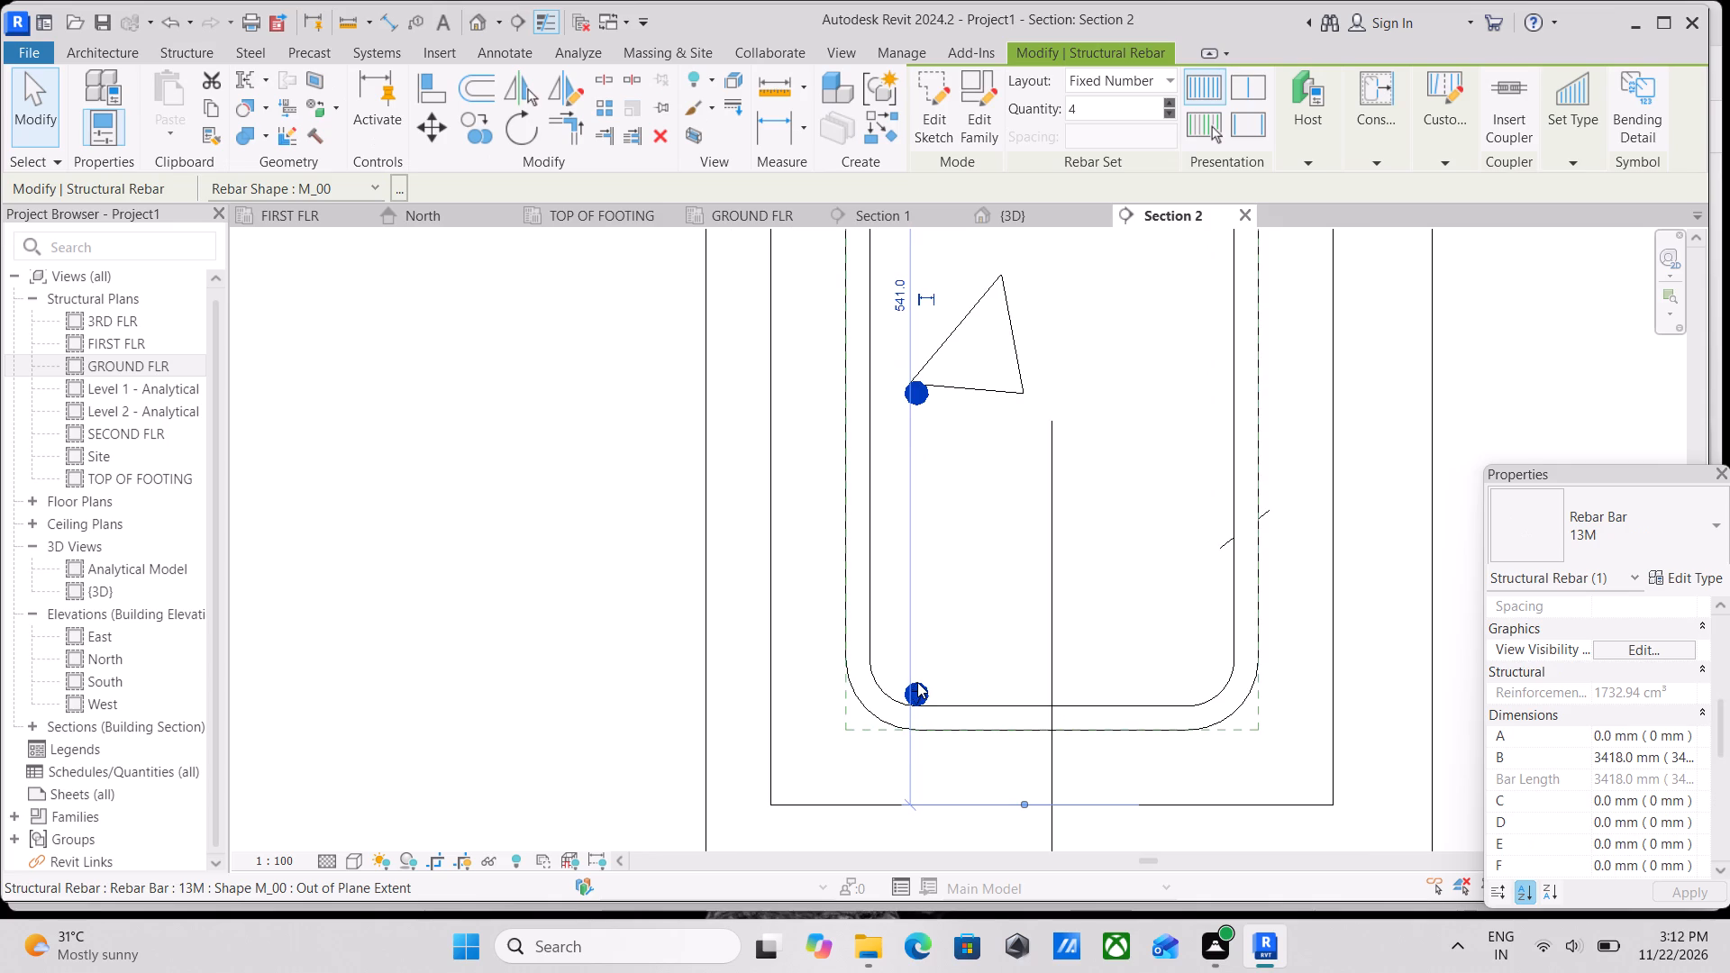
drag(917, 681, 916, 641)
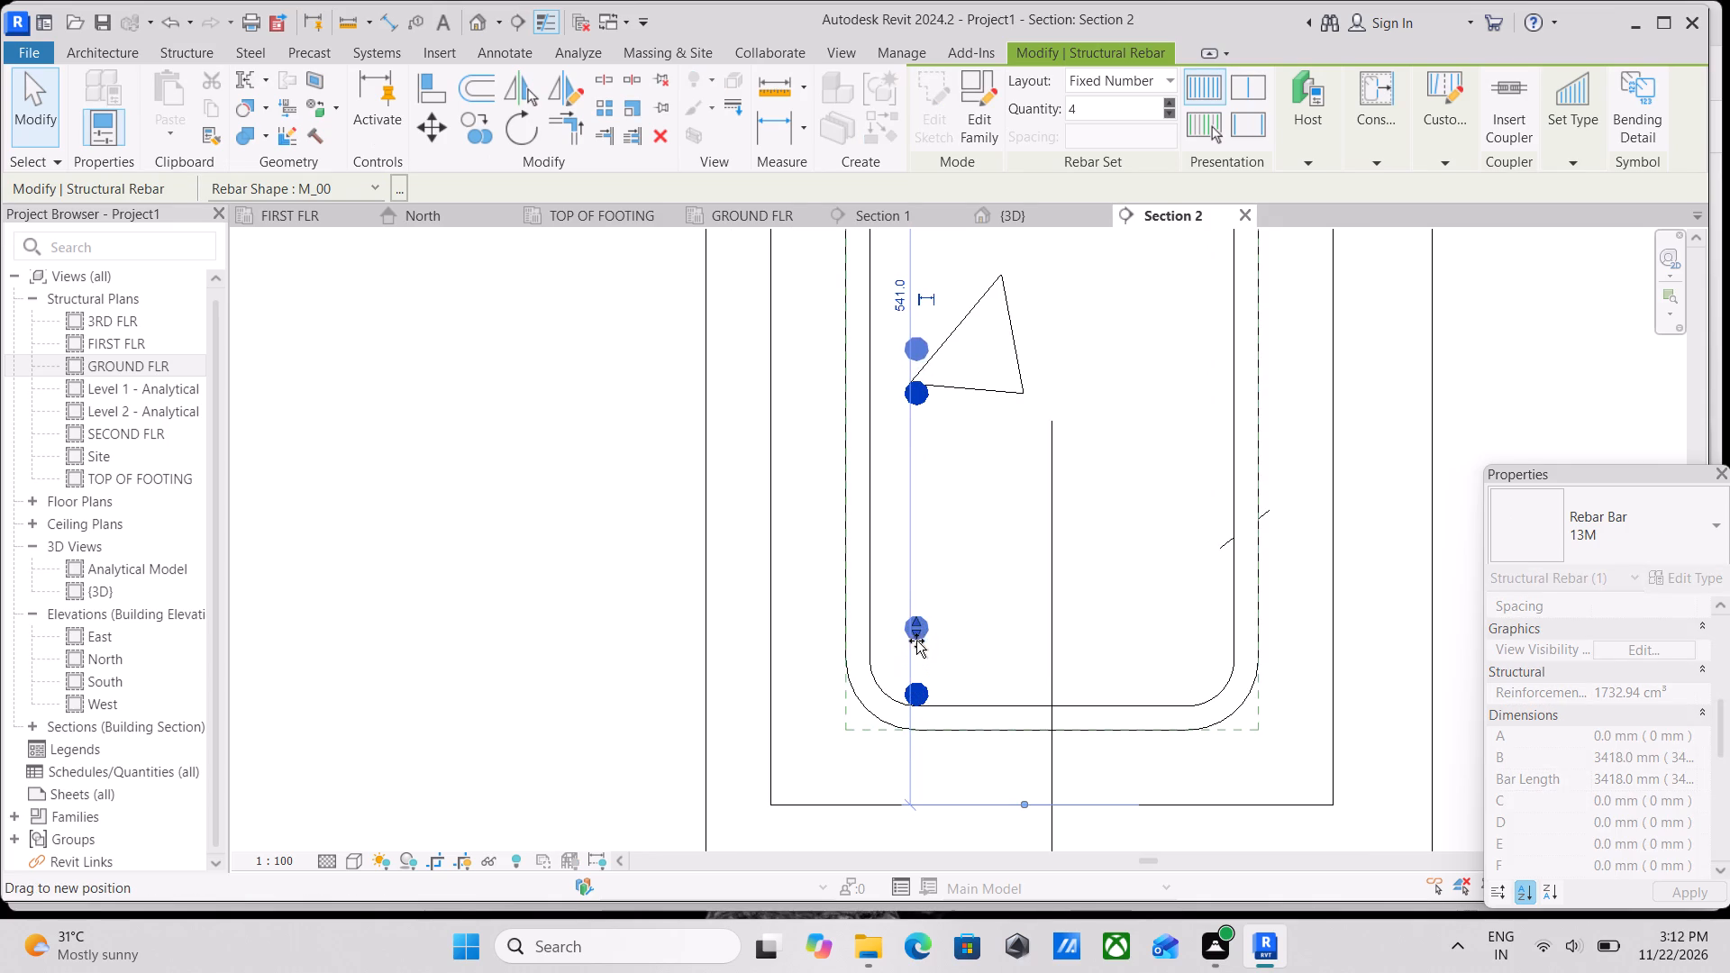
drag(916, 641, 916, 651)
scroll(928, 662, down, 2)
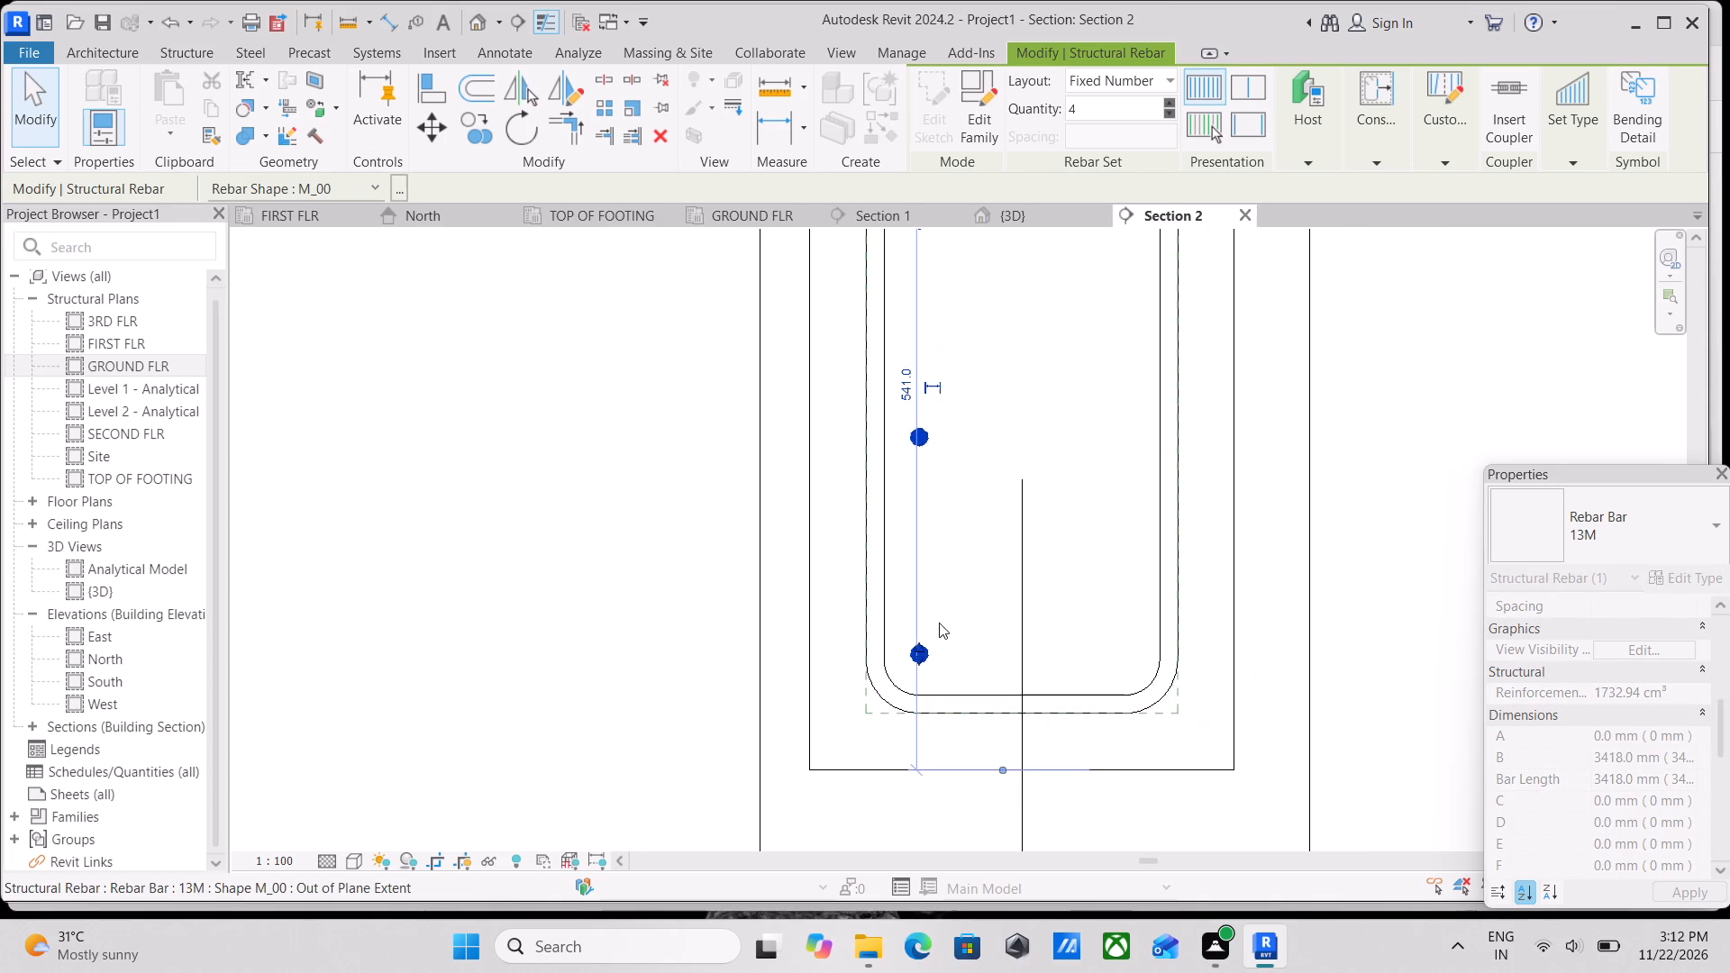
Move the top bar of the set down to about 76 mm below the beam's top face.
middle_drag(948, 602, 997, 725)
scroll(999, 606, down, 3)
middle_drag(1006, 613, 1019, 785)
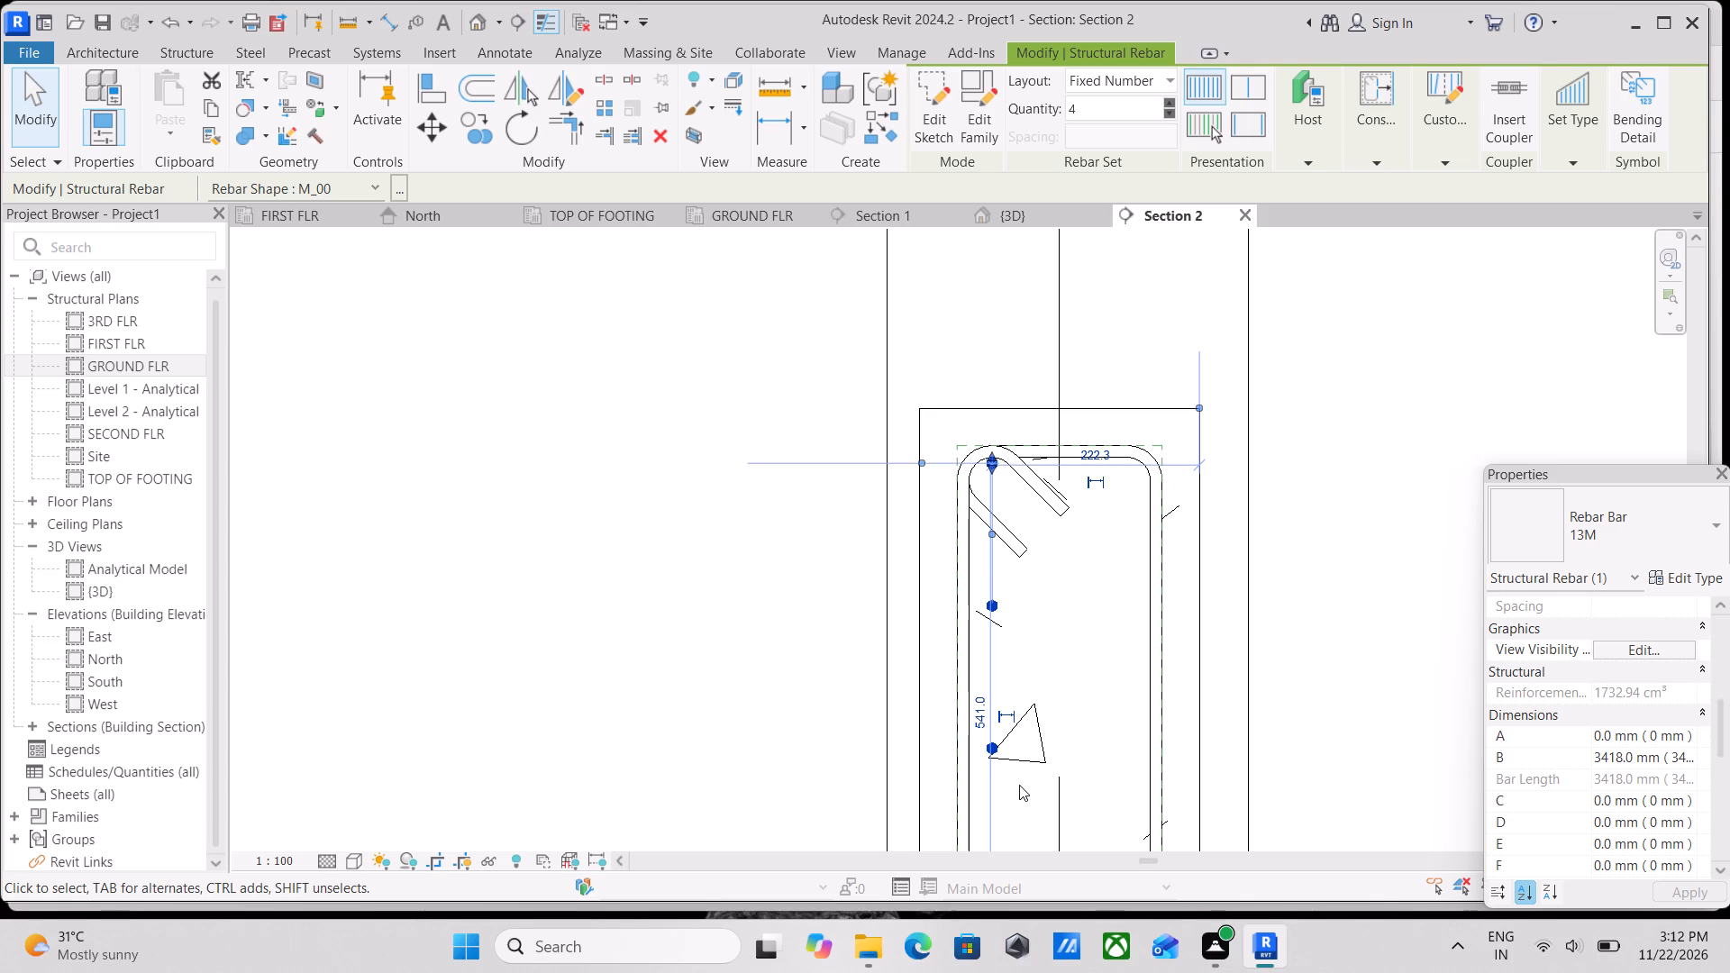
scroll(1019, 785, up, 1)
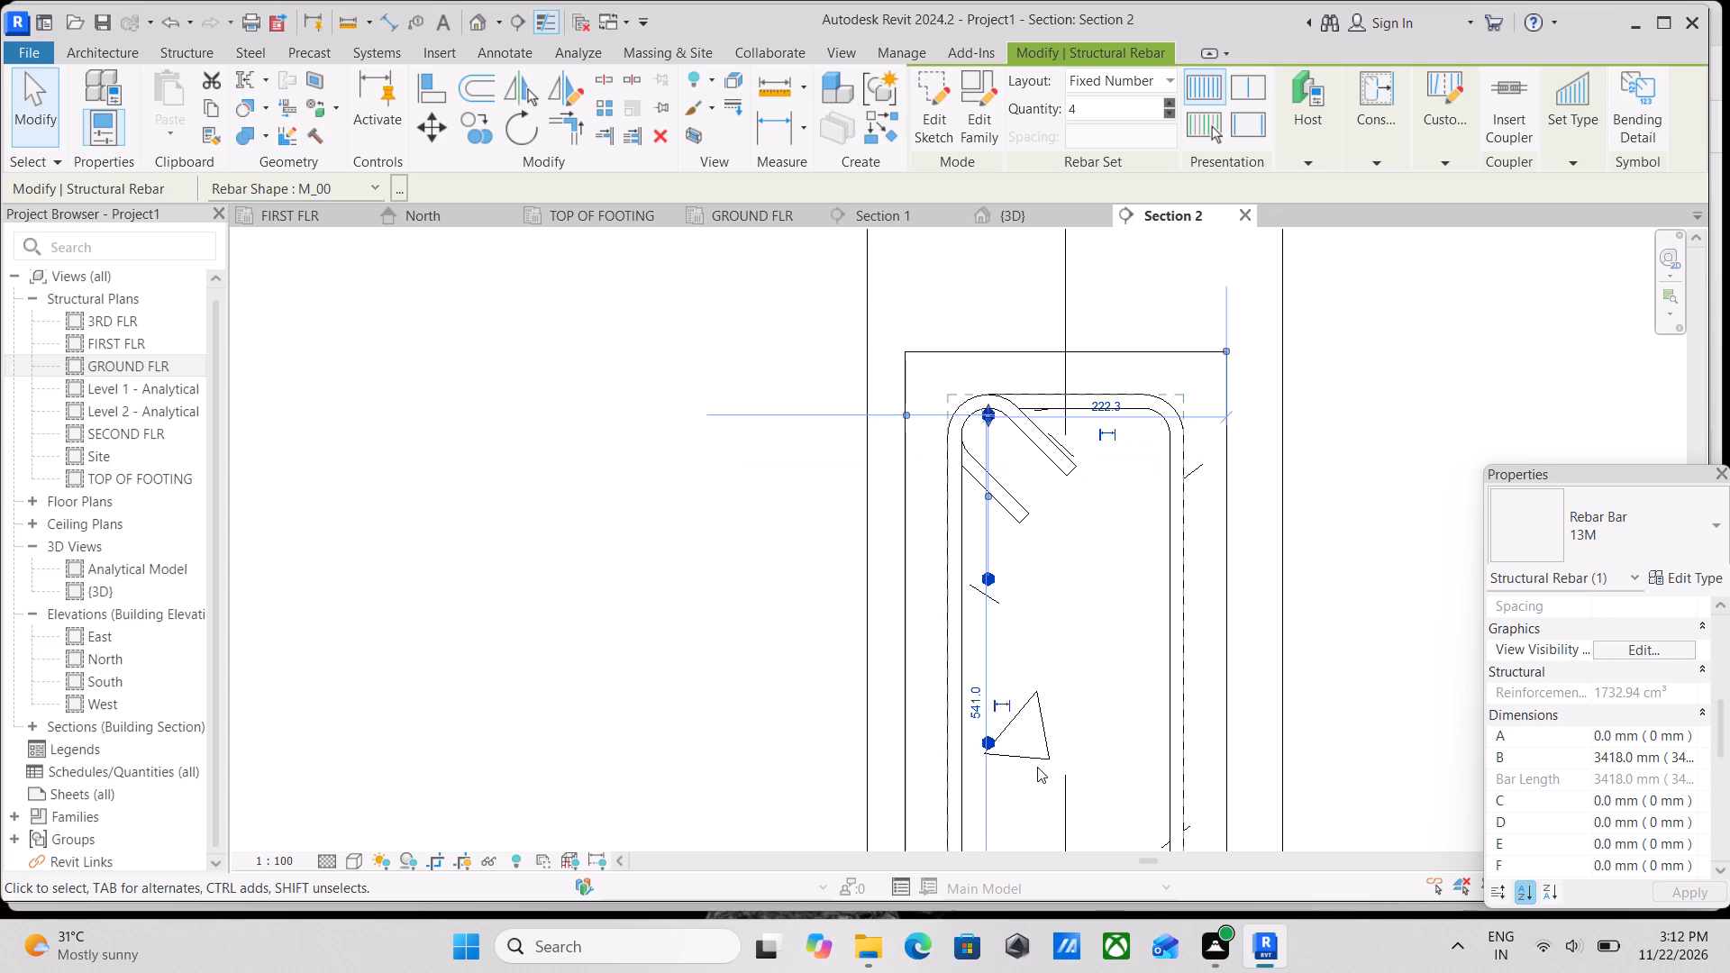
scroll(1086, 442, up, 2)
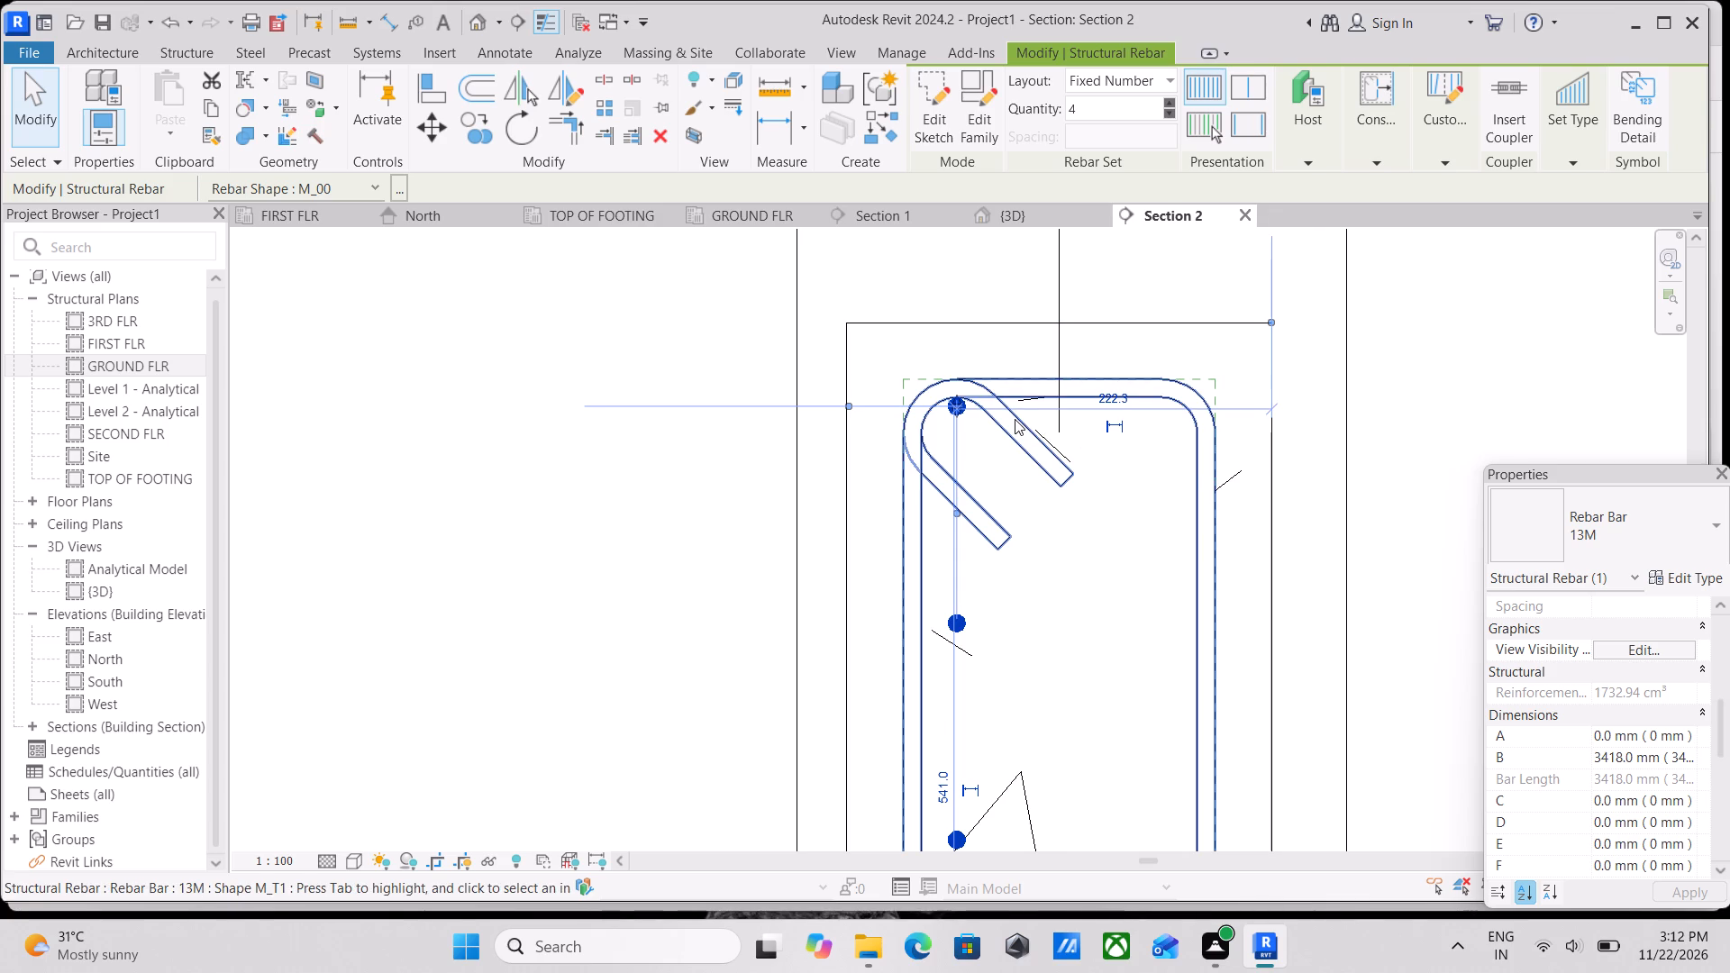
scroll(1015, 419, up, 2)
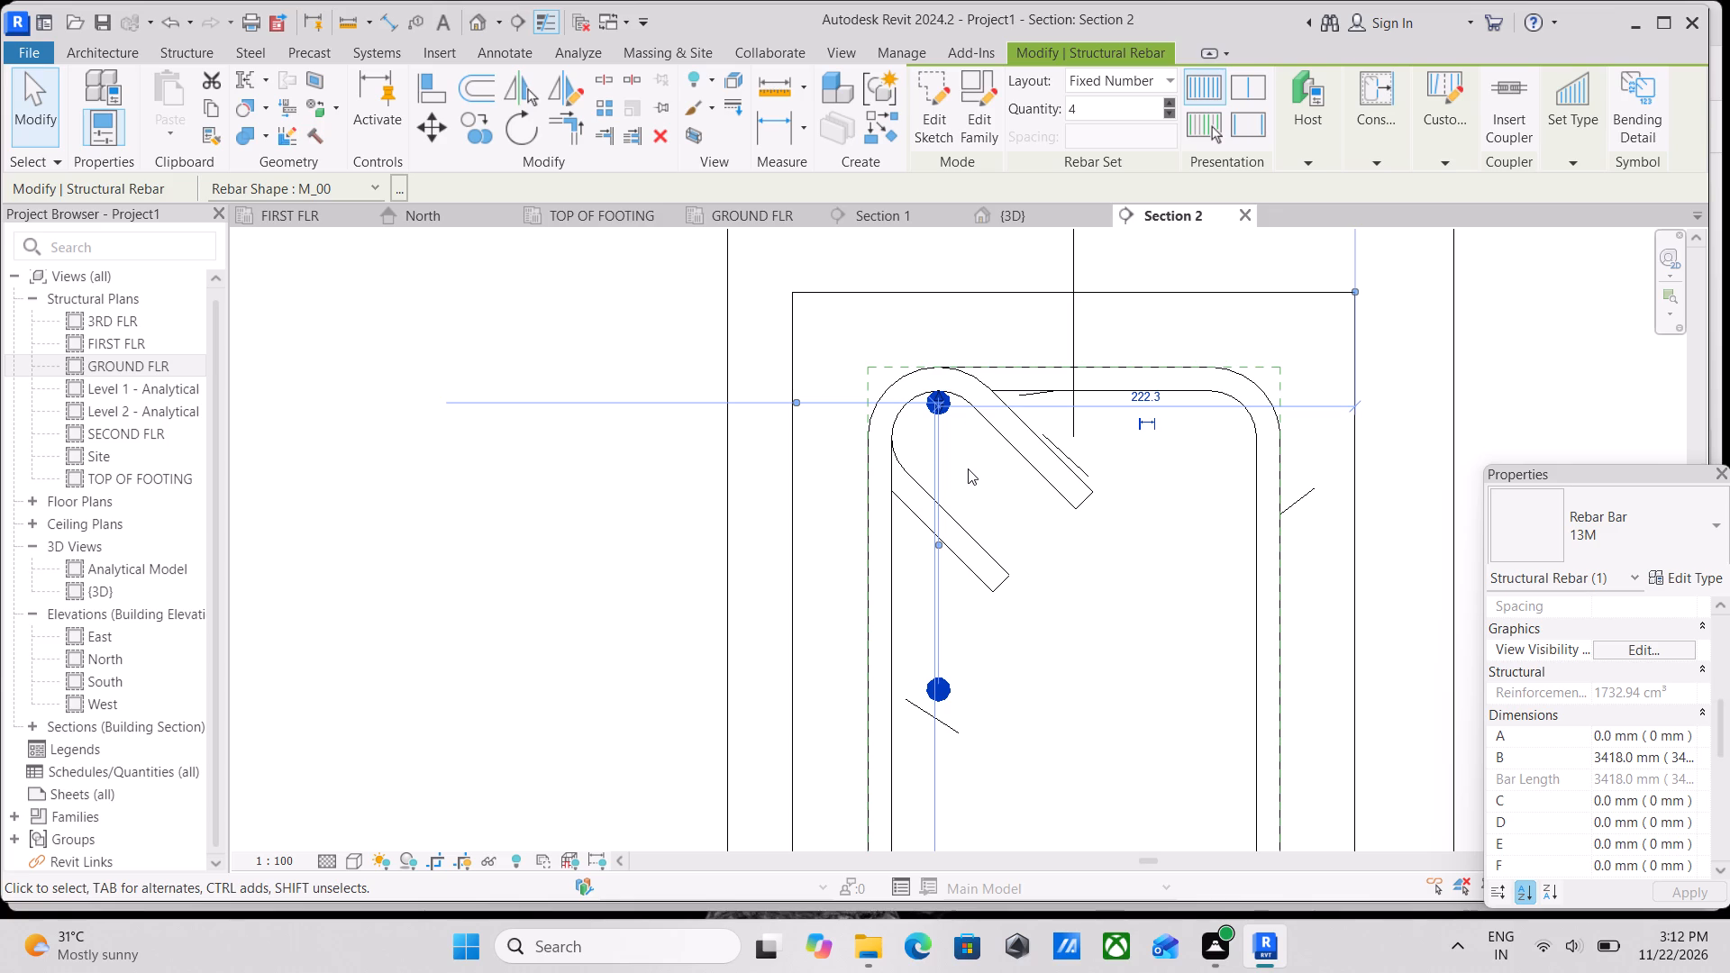
scroll(968, 468, up, 3)
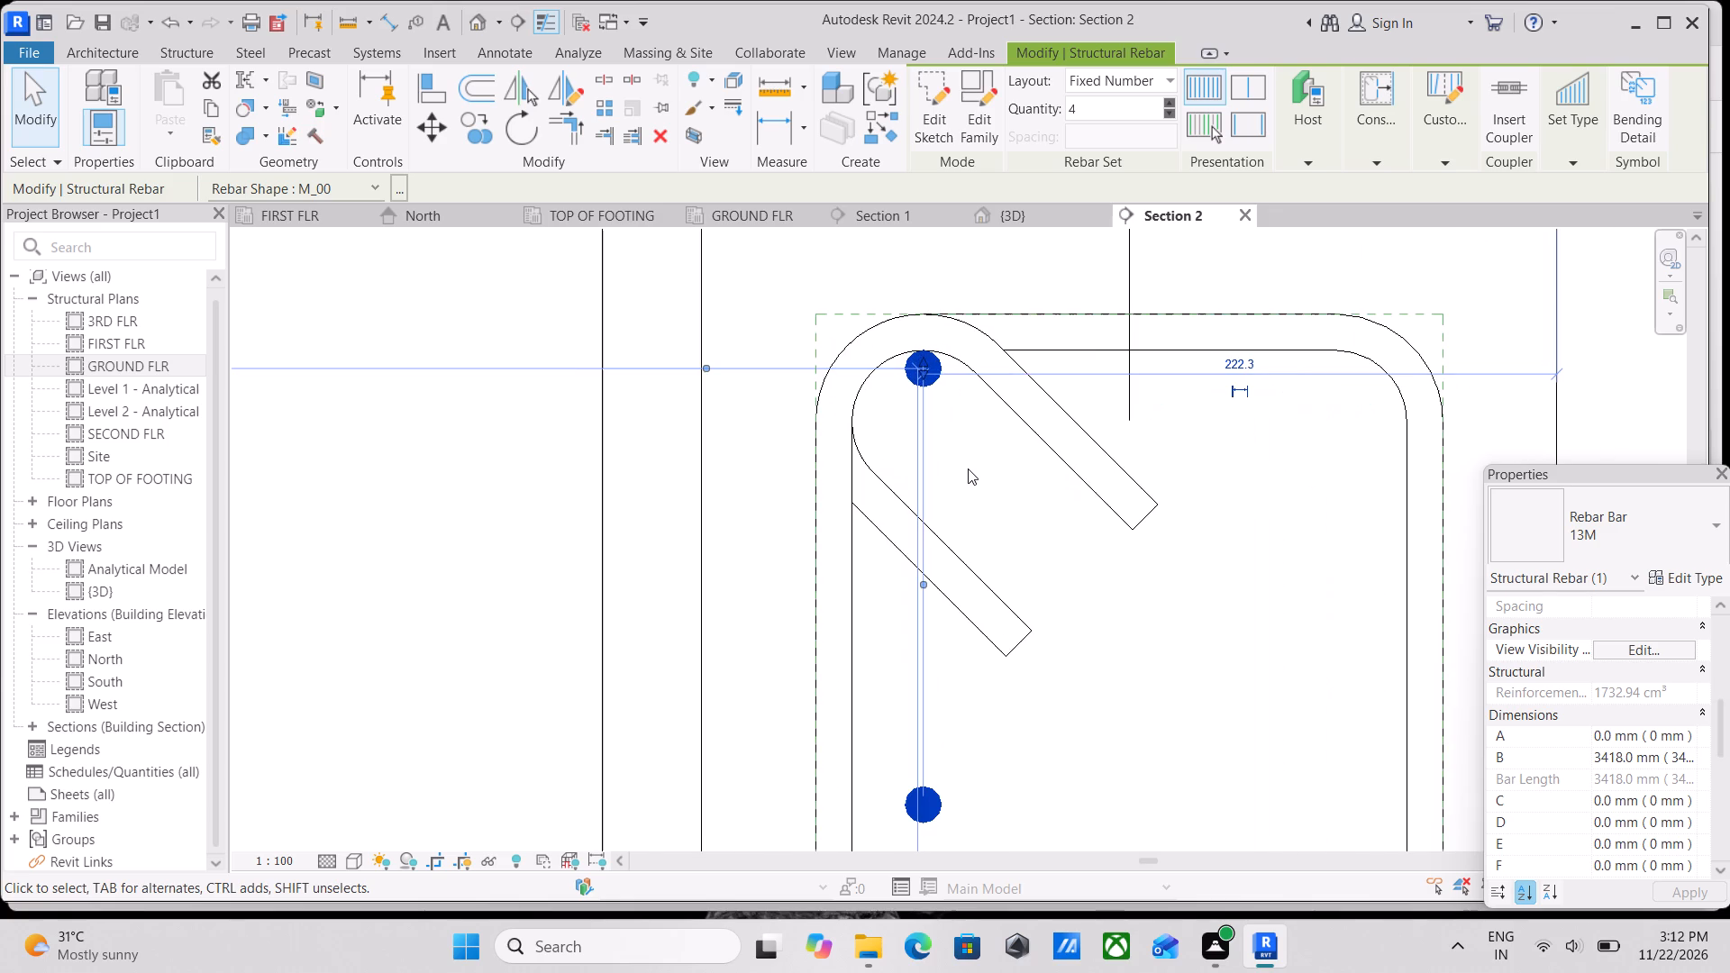
scroll(951, 437, down, 3)
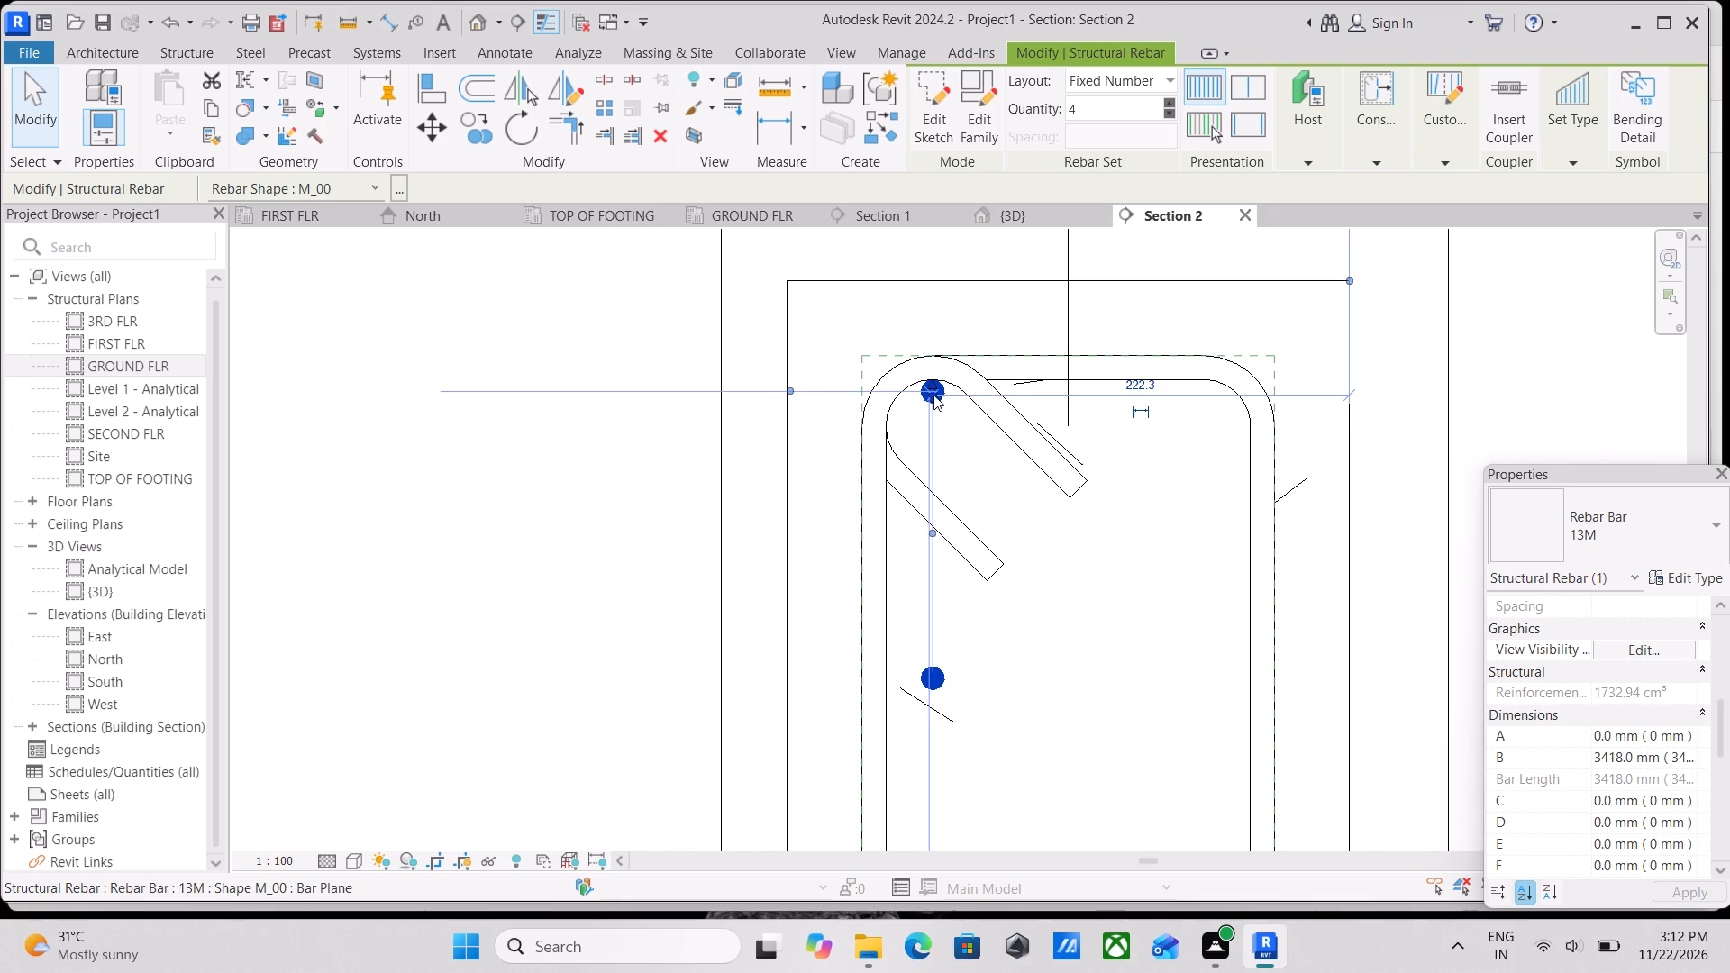
drag(933, 395, 938, 423)
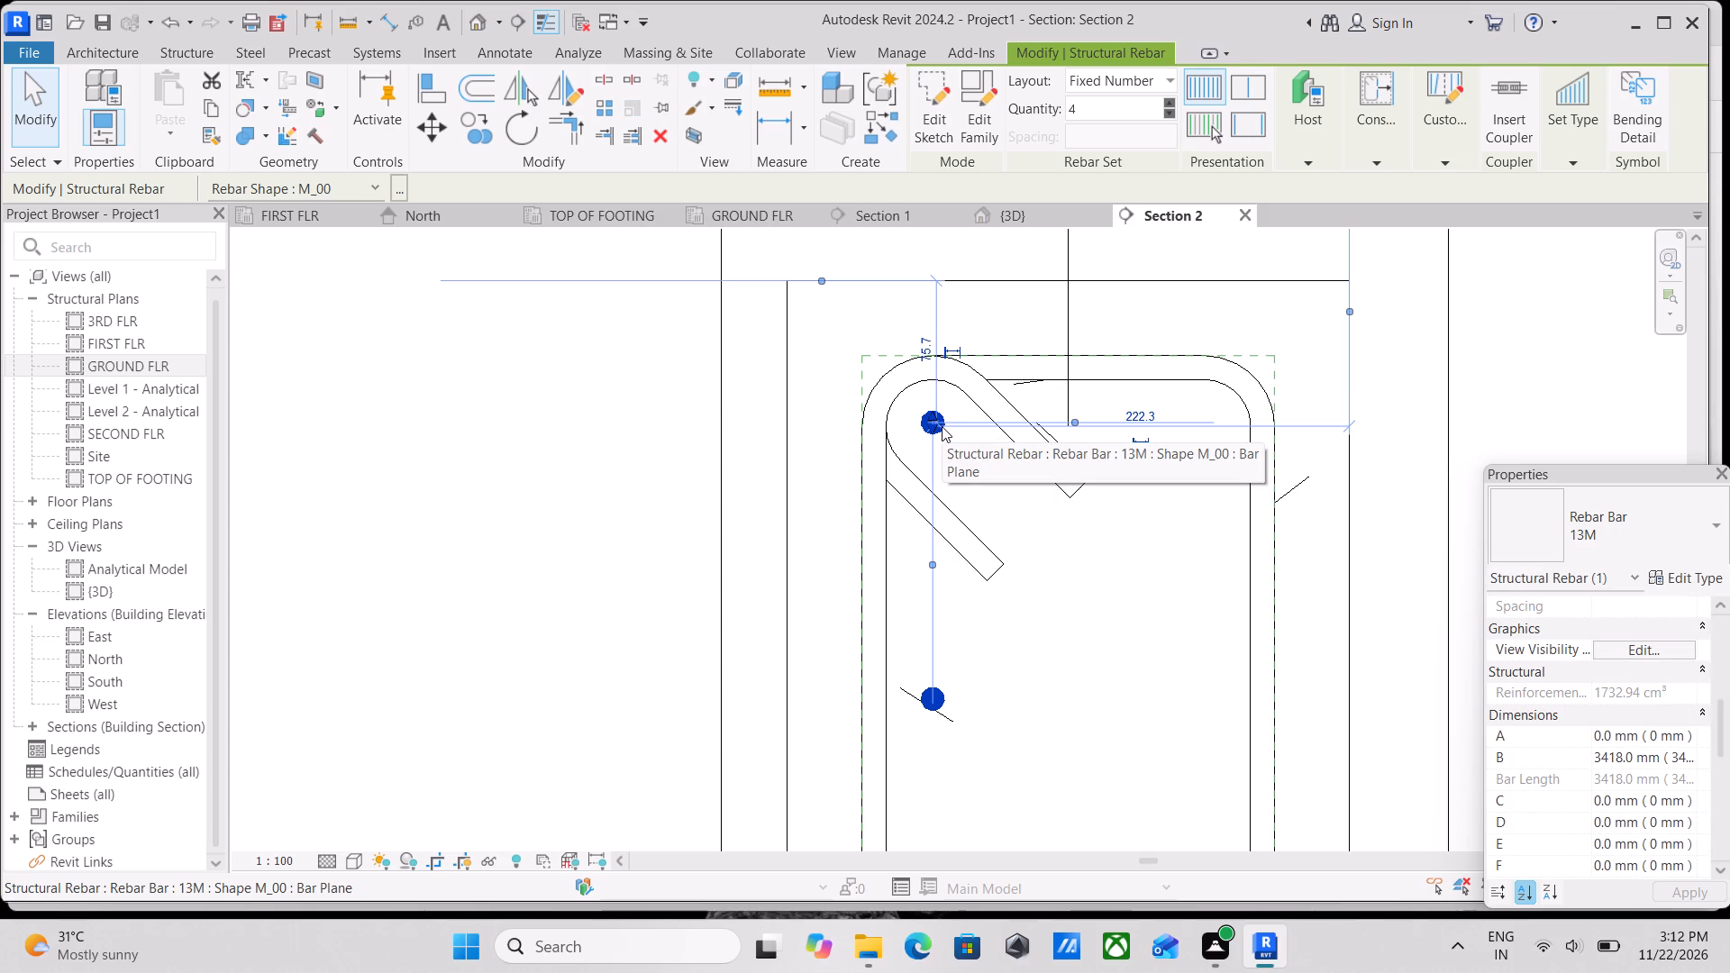
scroll(942, 429, down, 2)
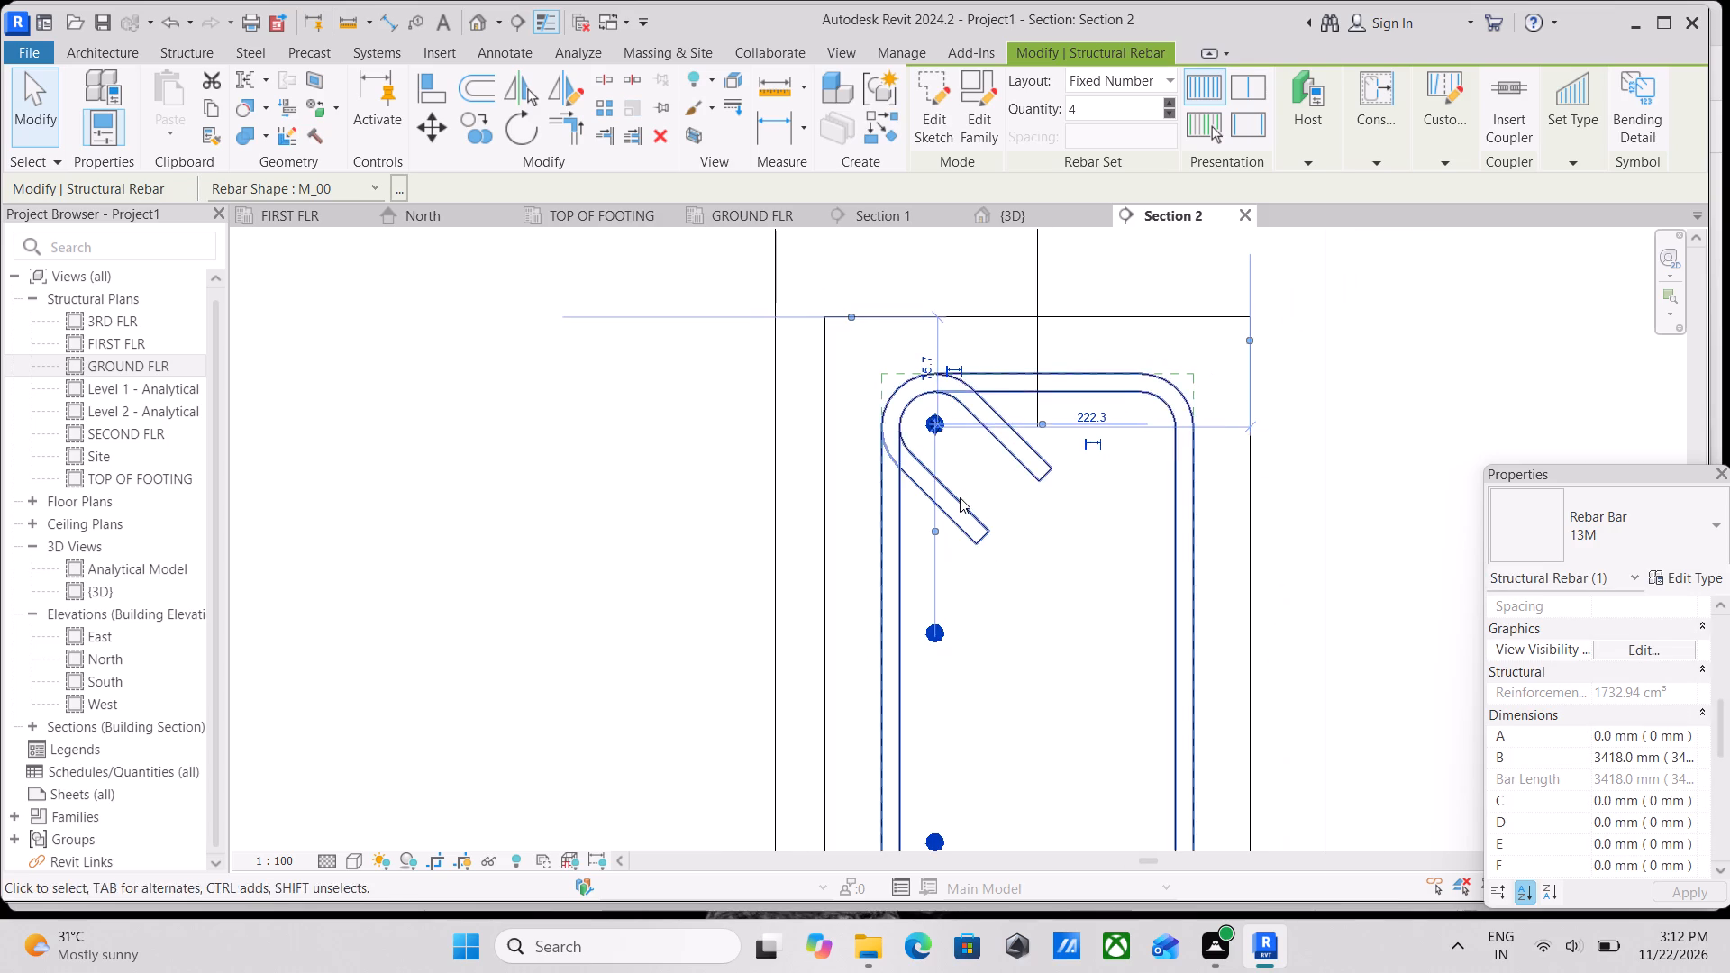
scroll(960, 497, down, 4)
key(Escape)
middle_drag(989, 510, 963, 434)
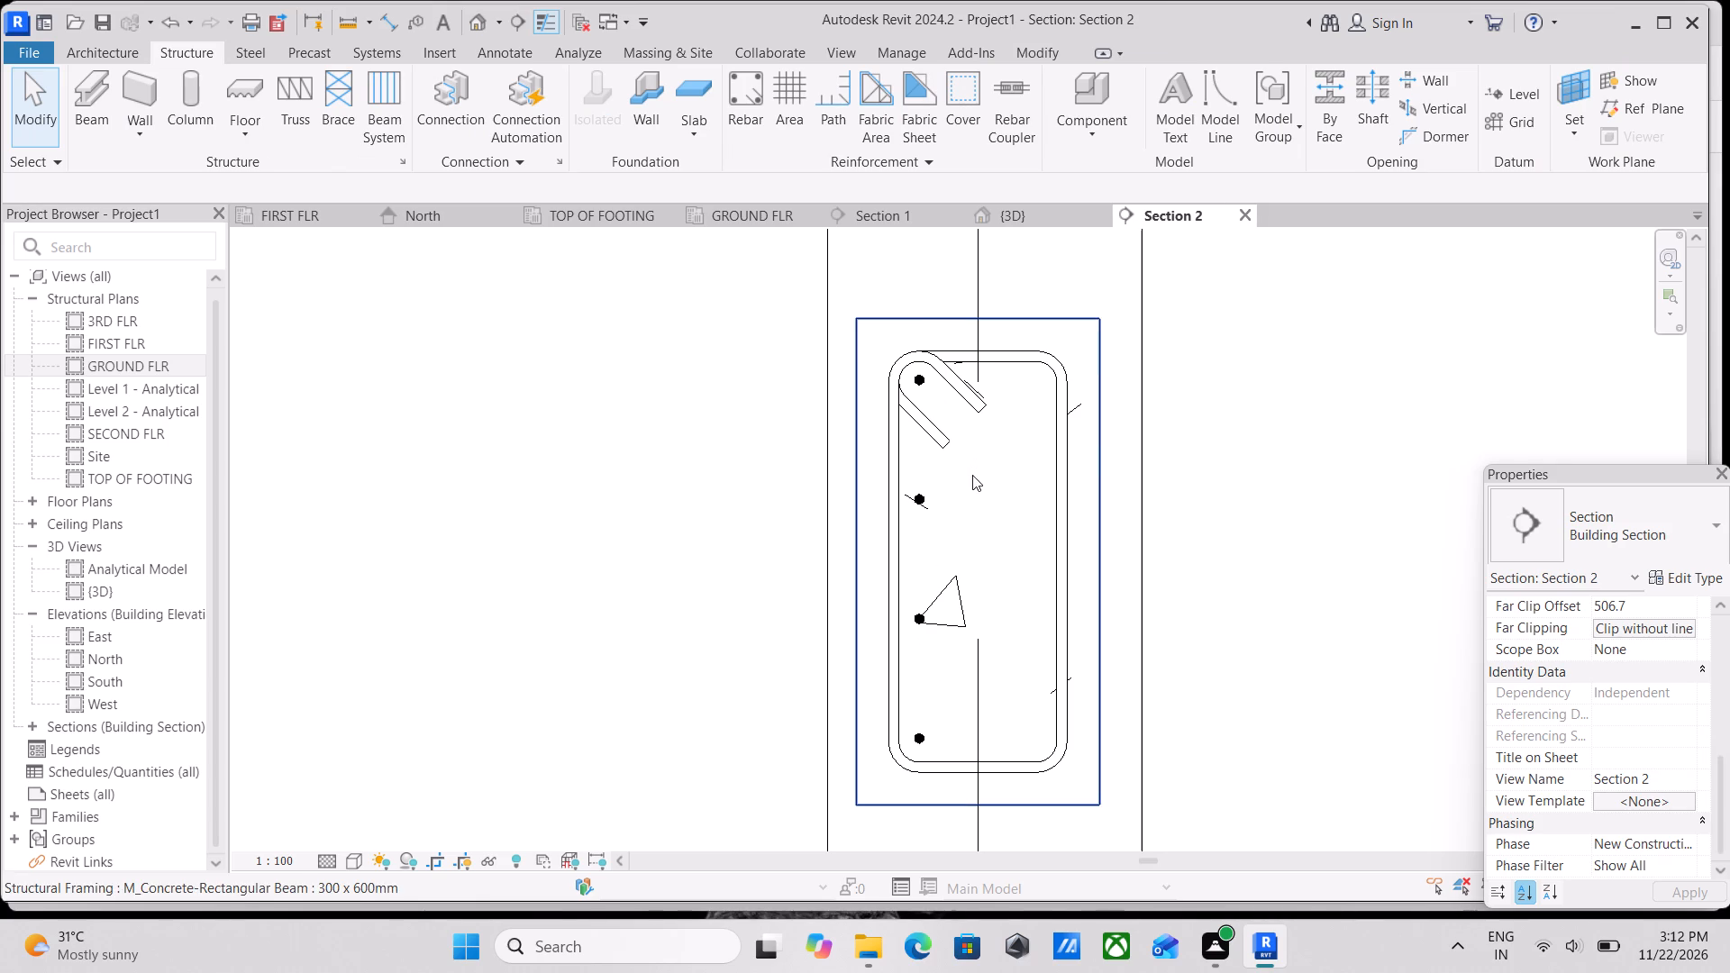
Review which views show the four-bar longitudinal set unobscured.
scroll(971, 475, up, 3)
click(890, 516)
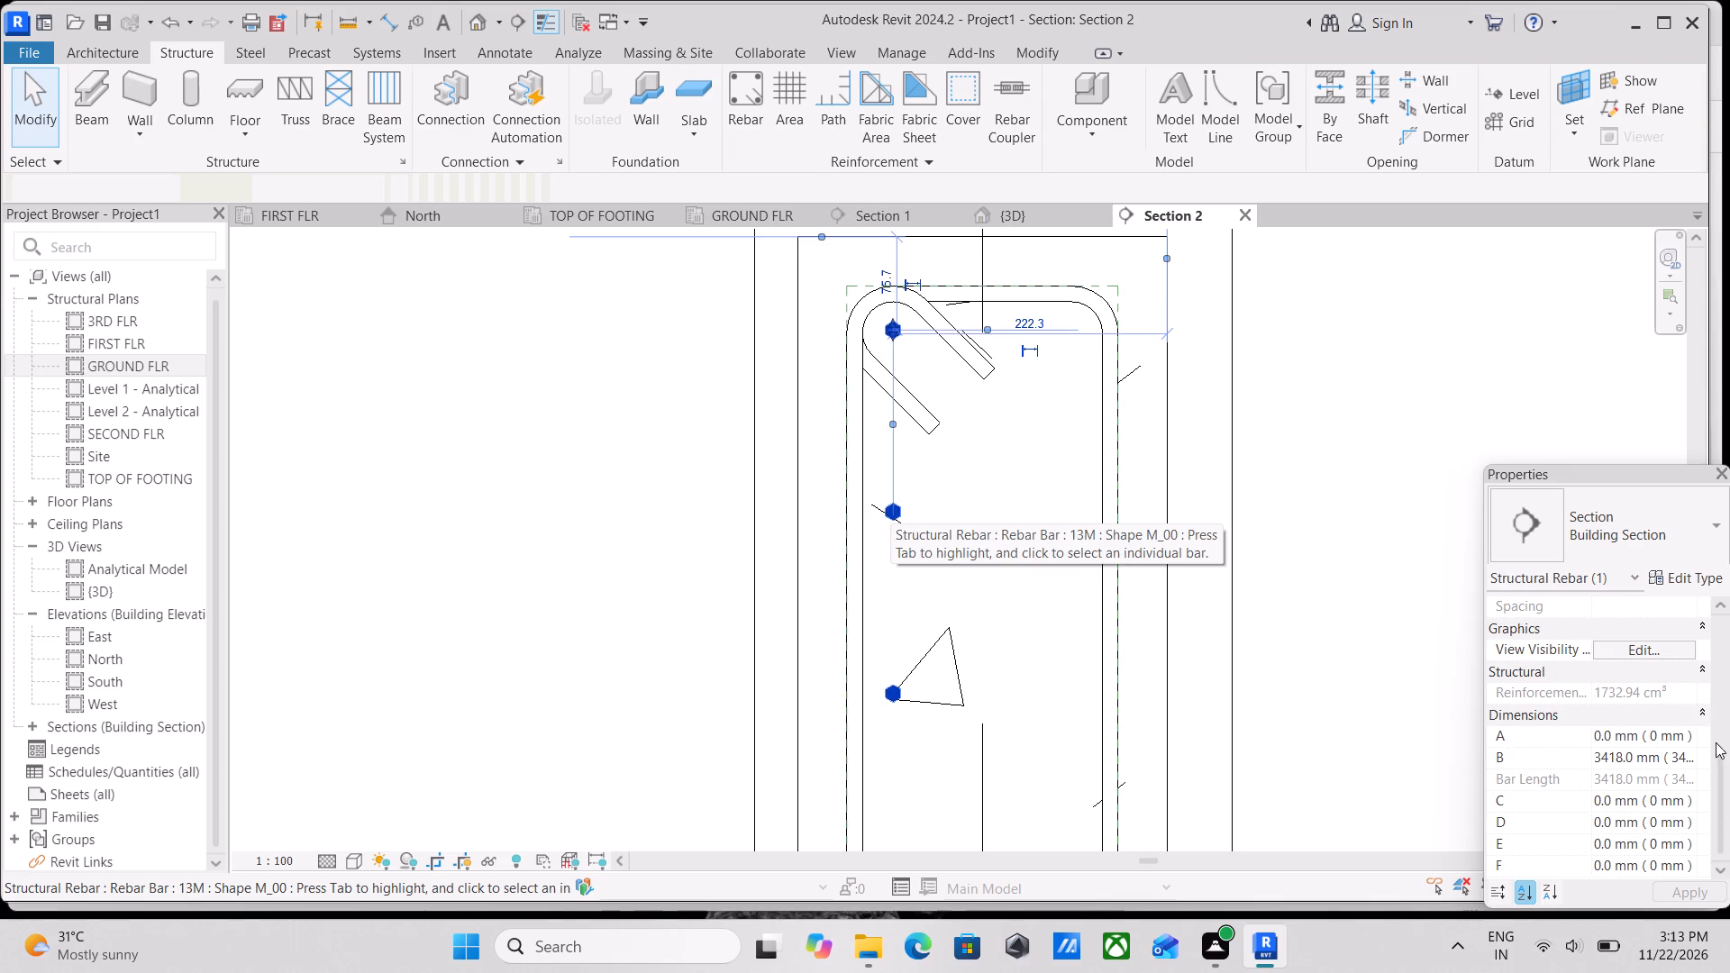
click(1636, 653)
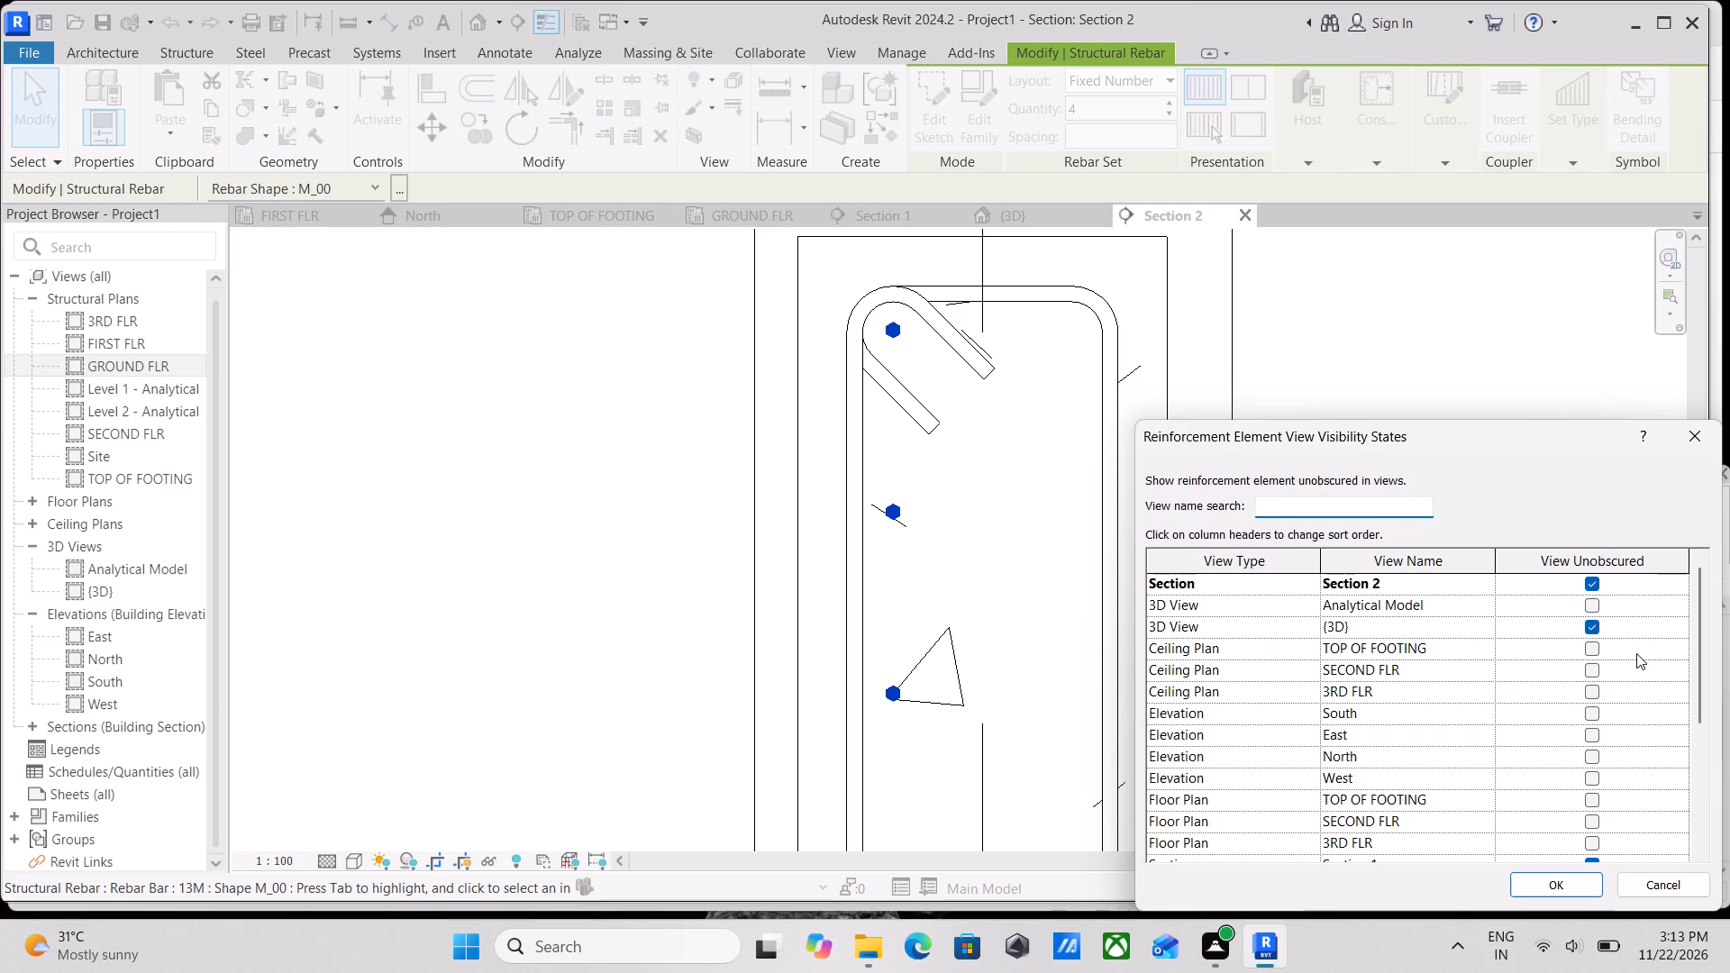
click(1556, 885)
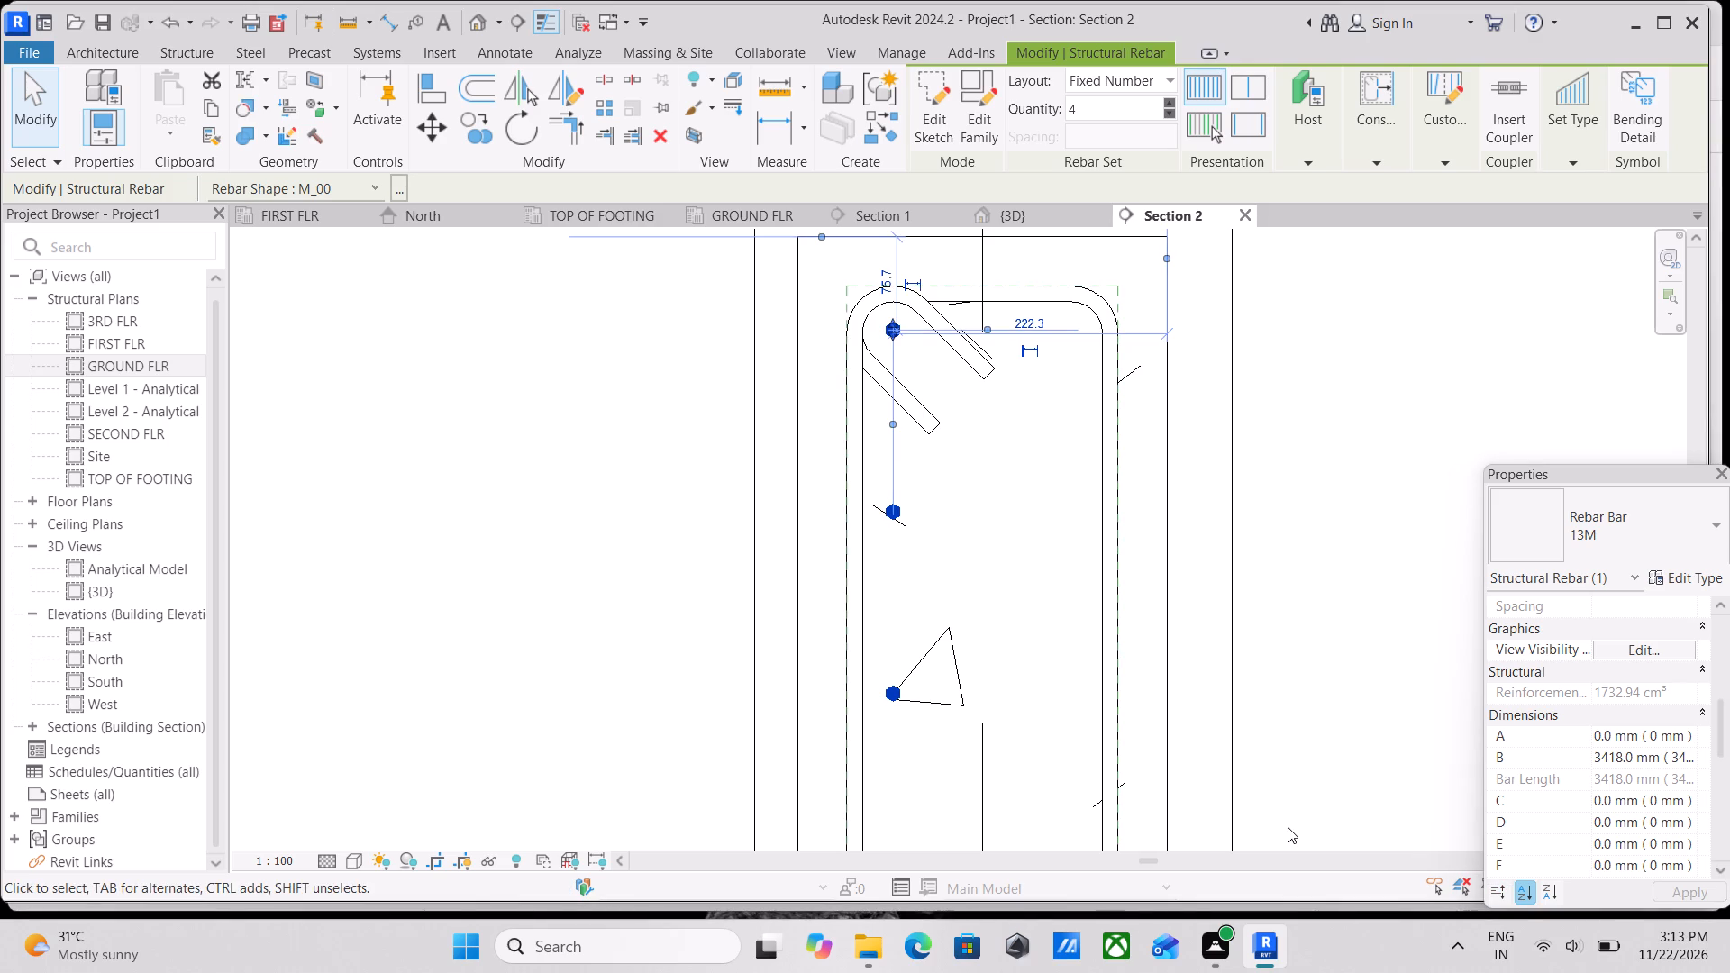
key(Escape)
Mirror a copy of the four-bar longitudinal set to the beam's opposite side, using a vertical axis along grid A.
scroll(1094, 630, up, 1)
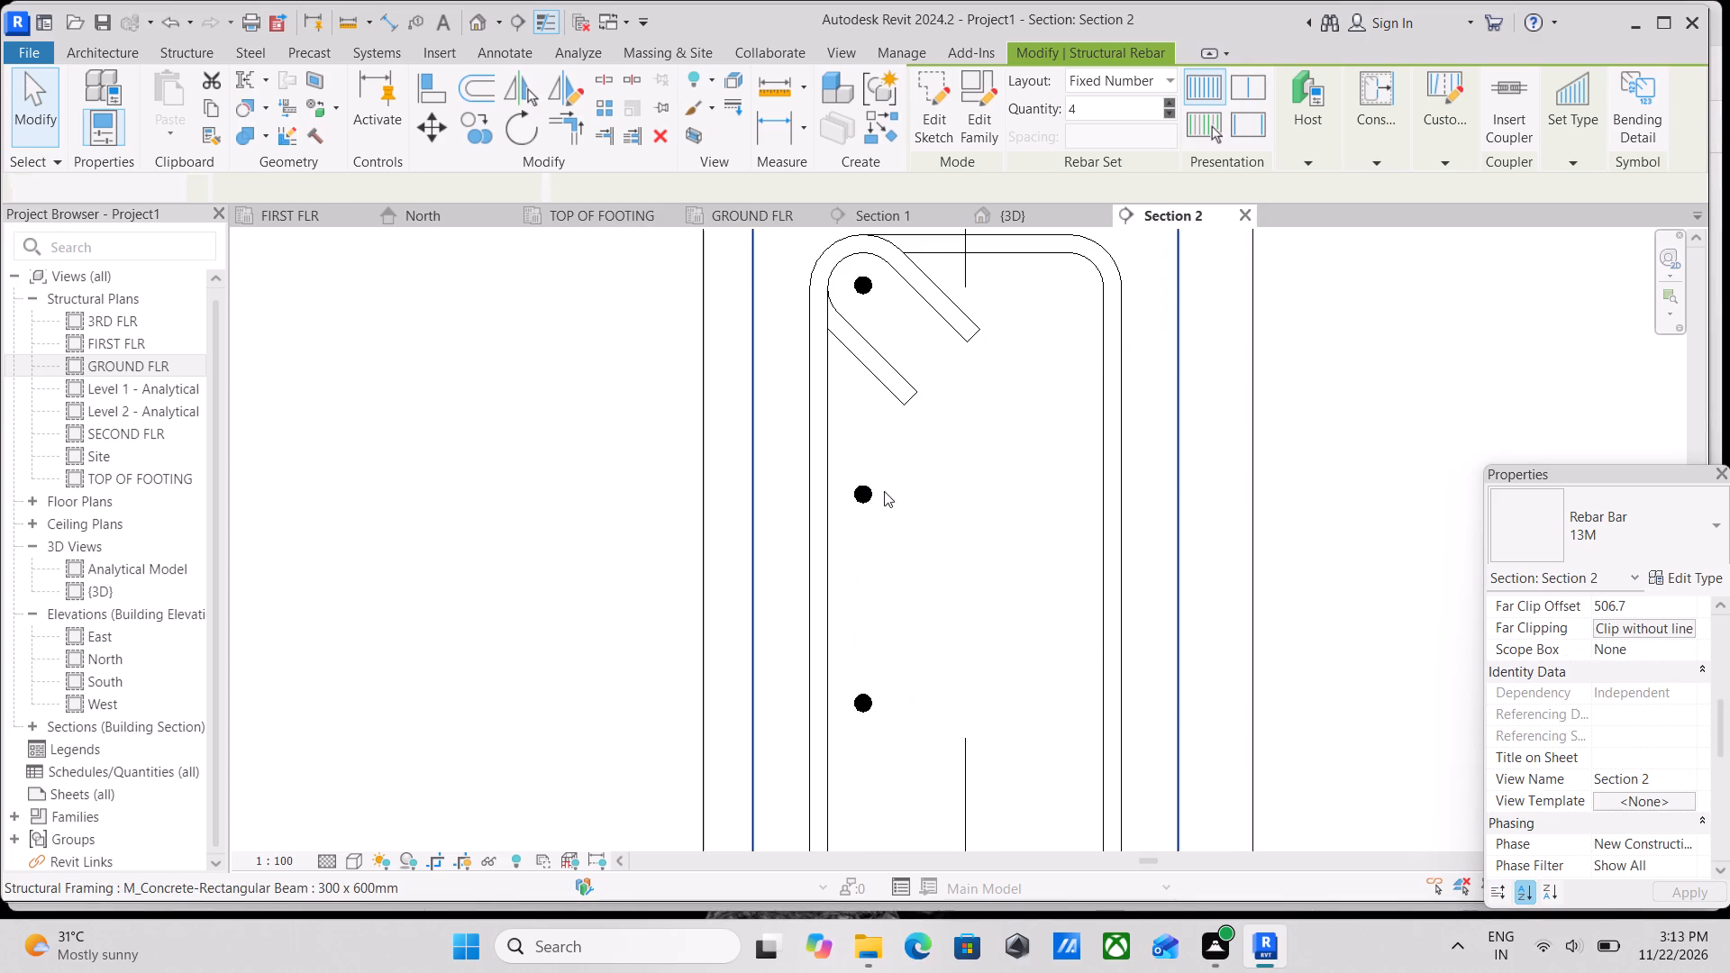
click(868, 501)
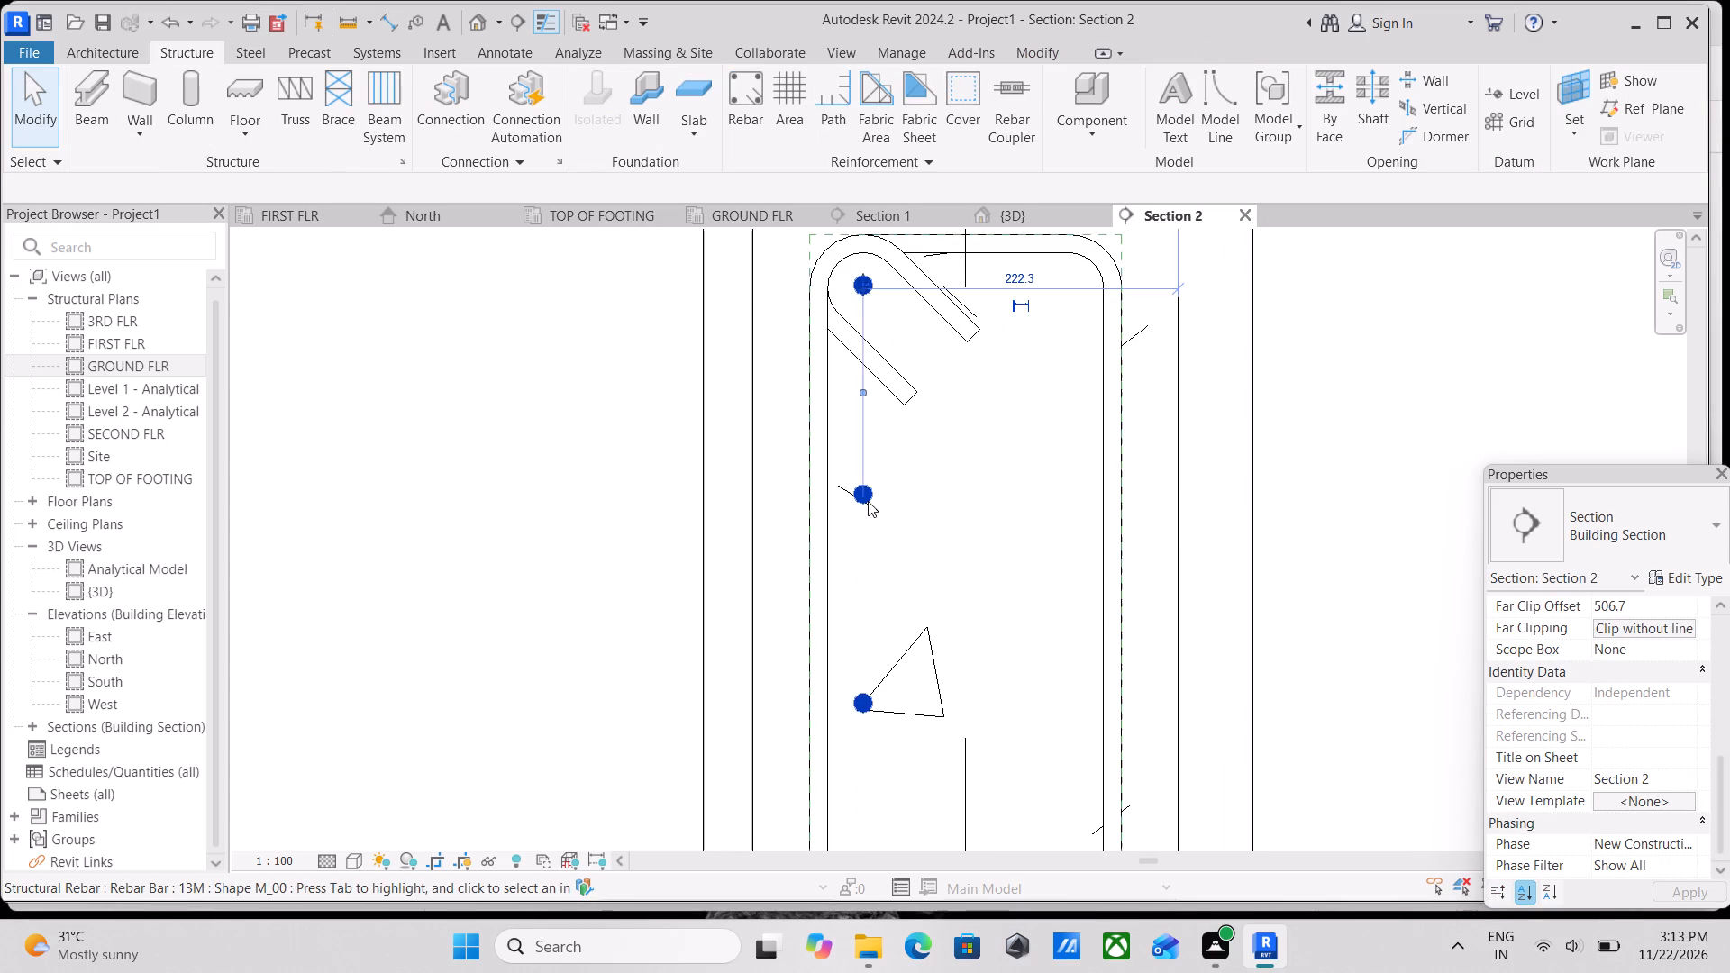
scroll(901, 482, up, 1)
middle_drag(901, 482, 1079, 716)
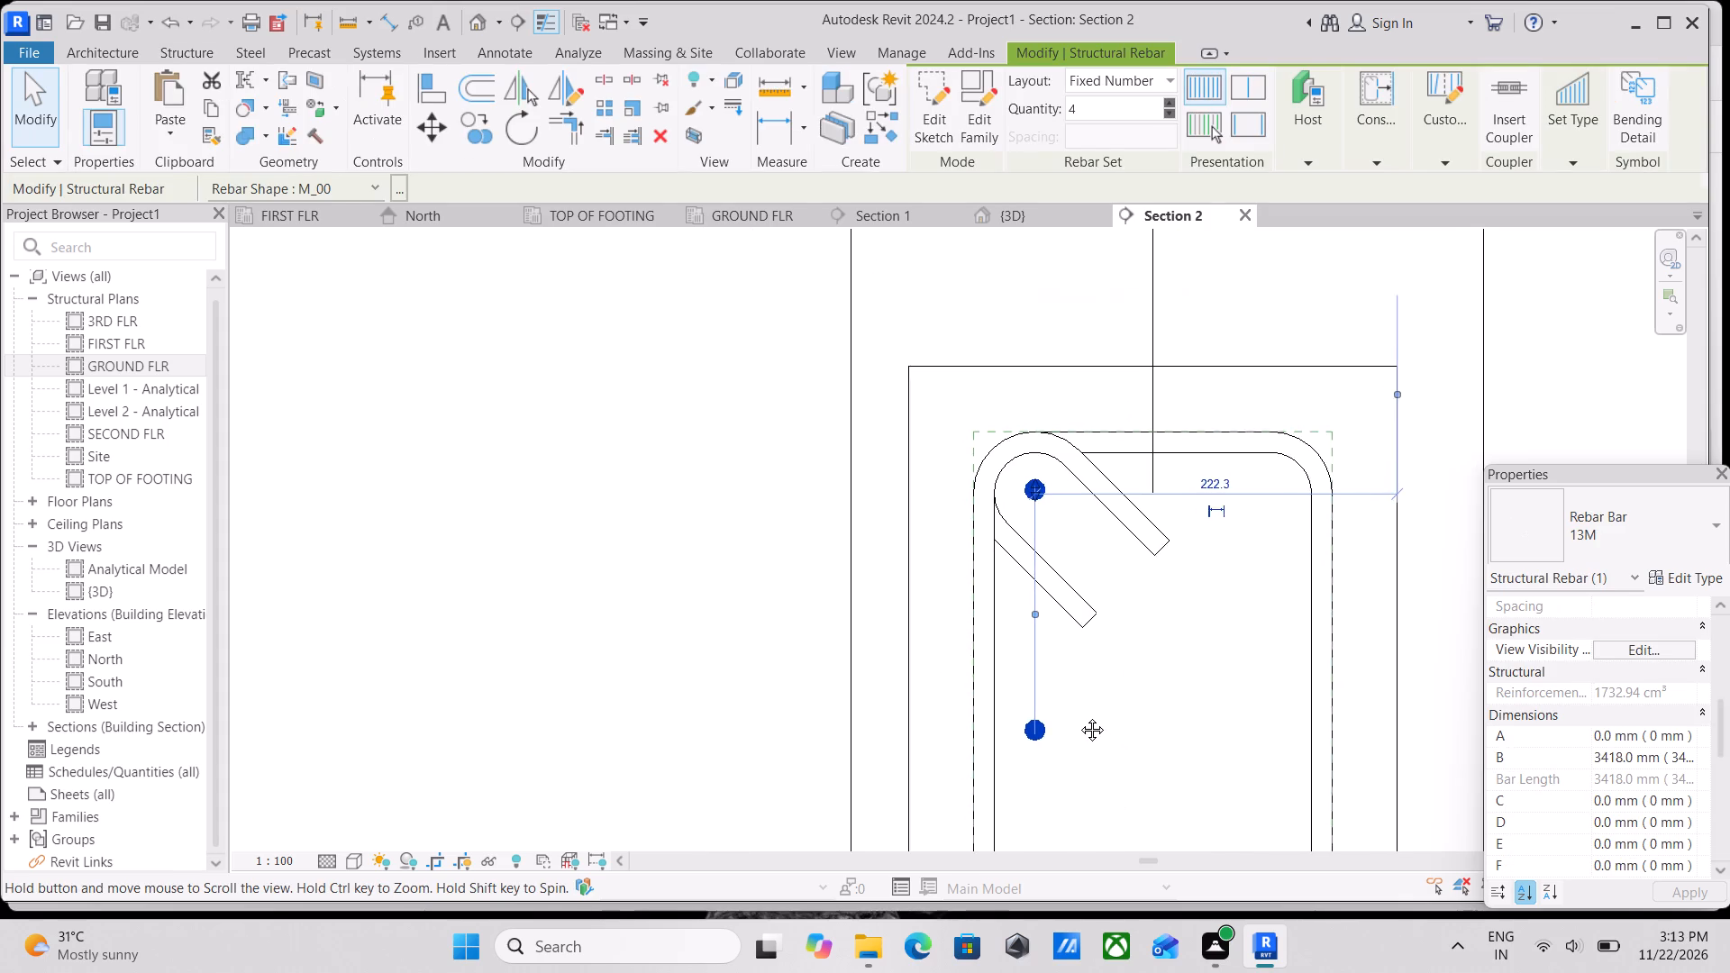
middle_drag(1079, 716, 1096, 764)
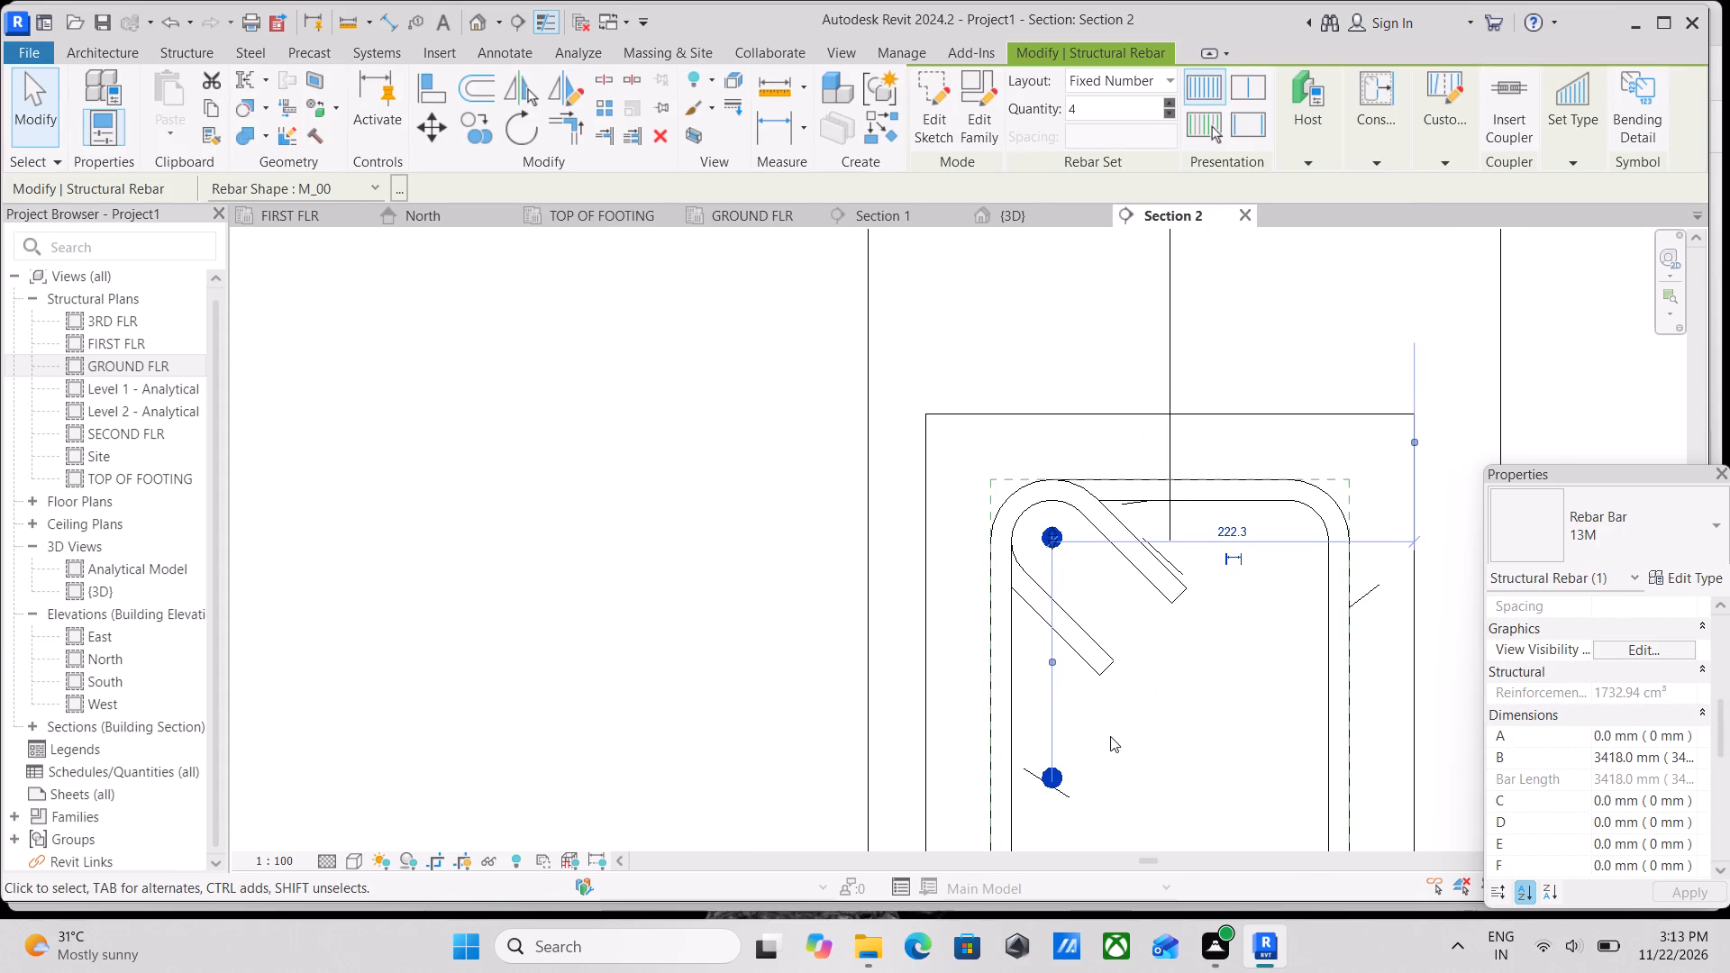
scroll(1111, 731, up, 1)
text(DM)
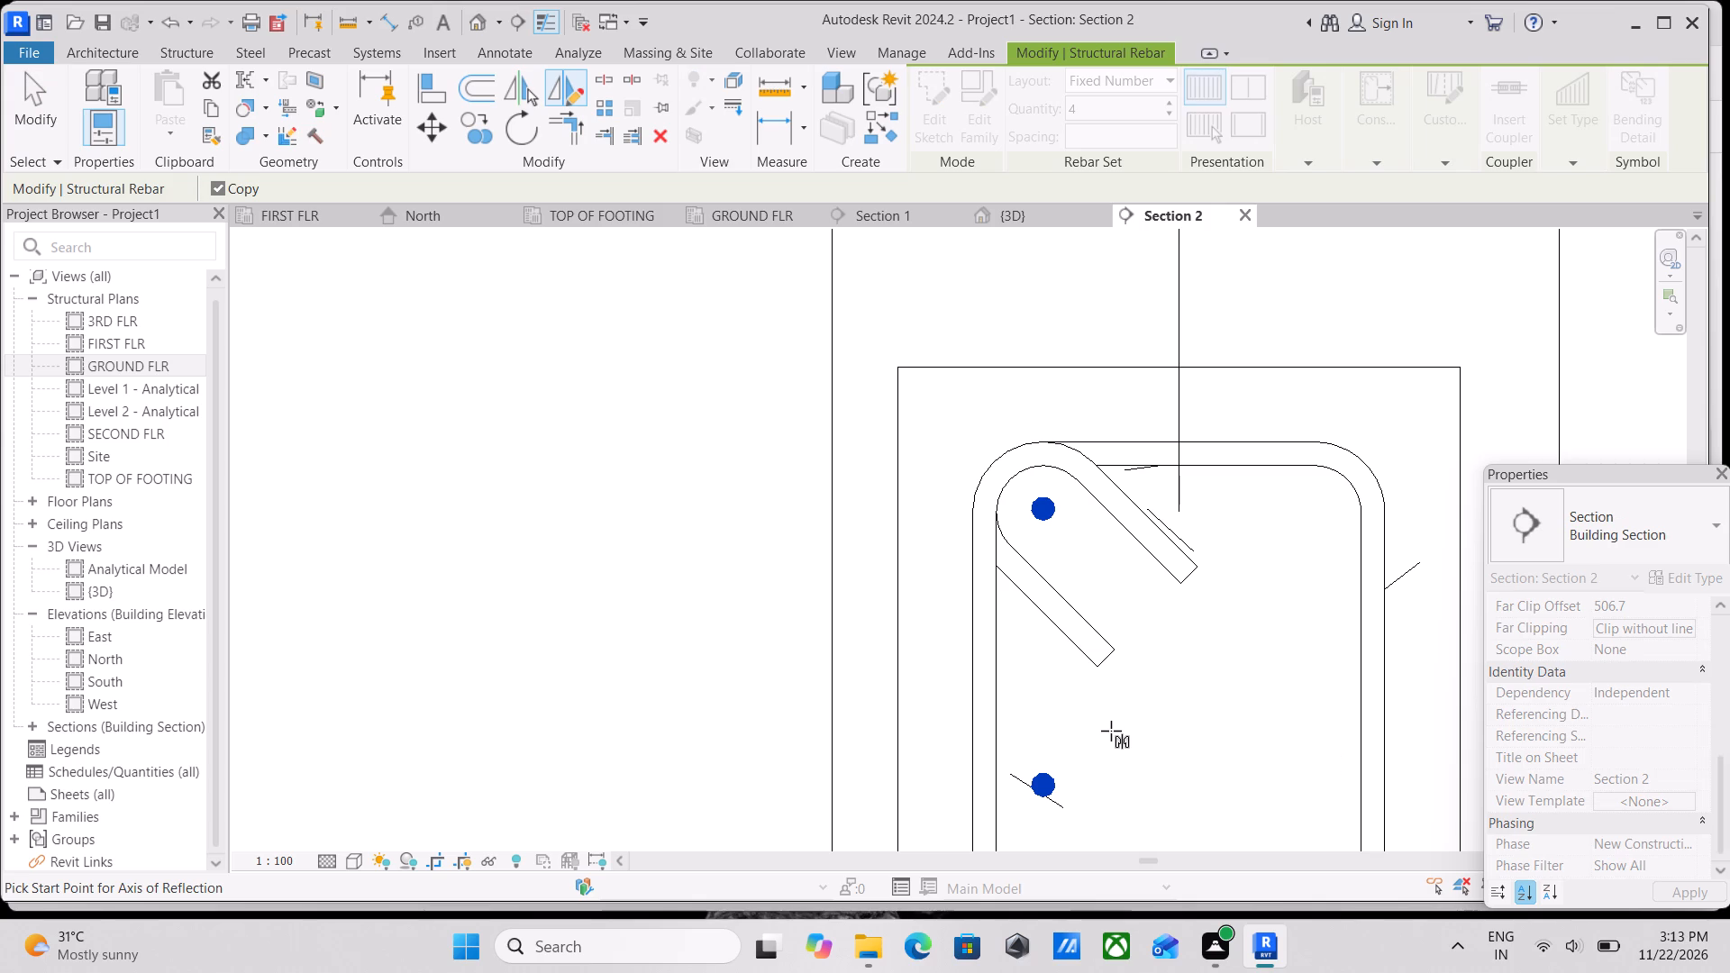
scroll(1111, 731, up, 1)
scroll(1285, 645, up, 3)
scroll(1127, 559, up, 1)
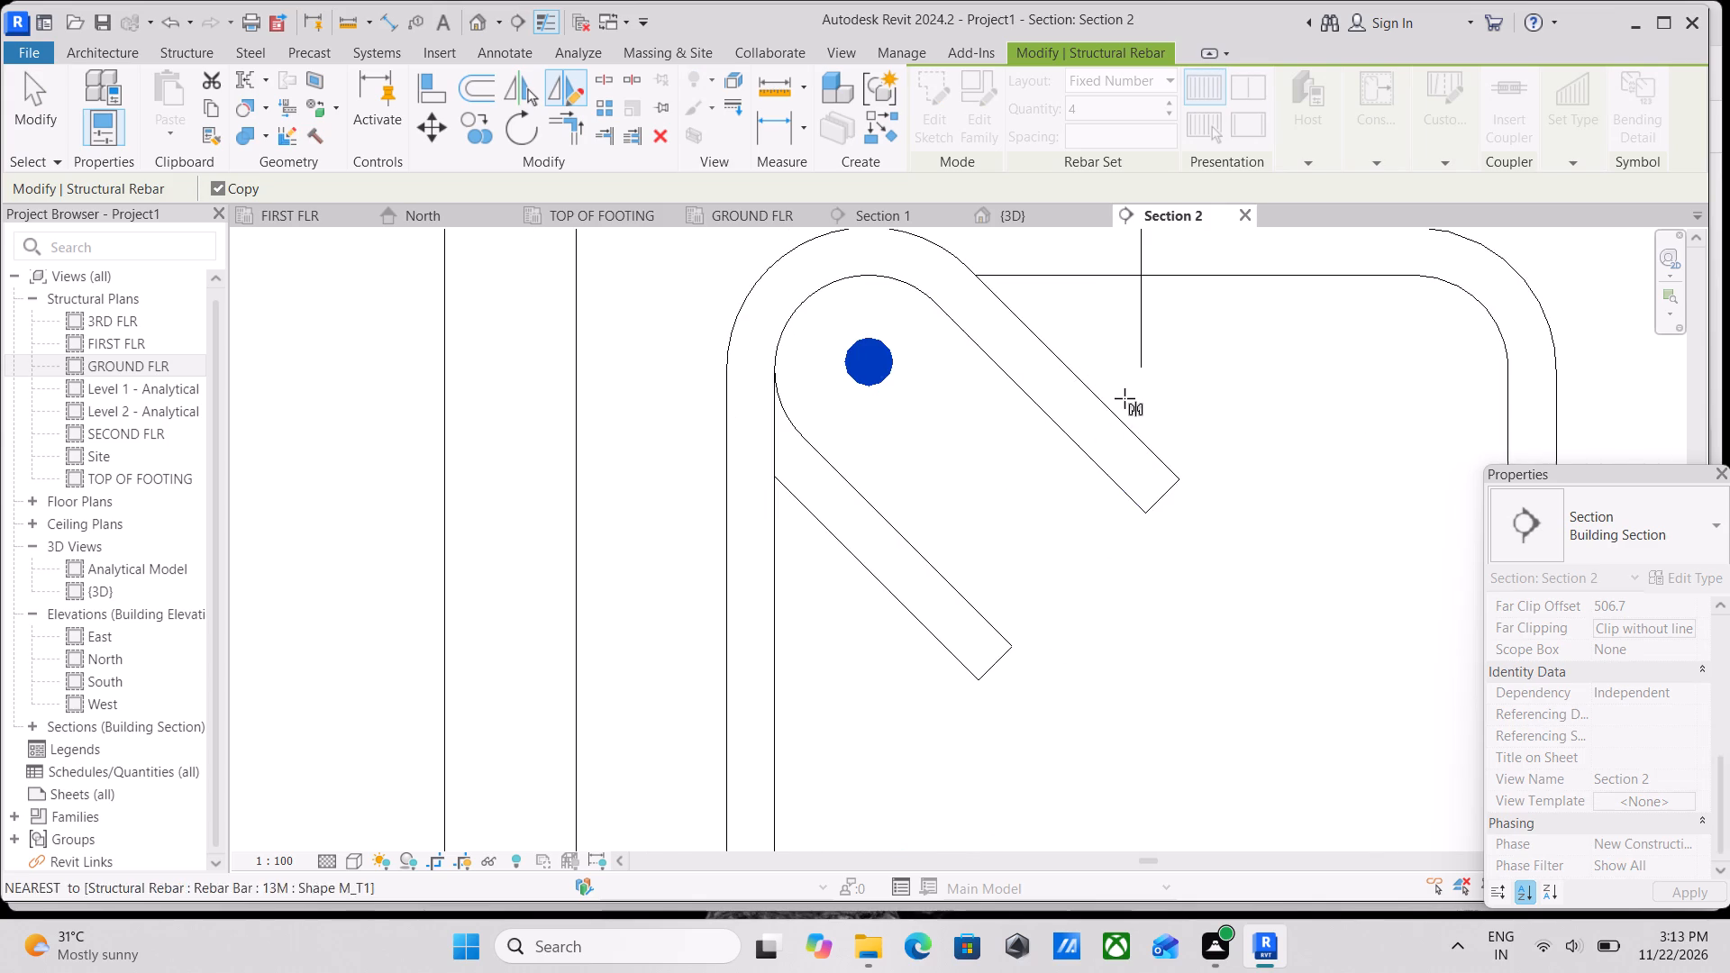
scroll(1124, 398, down, 3)
click(1137, 315)
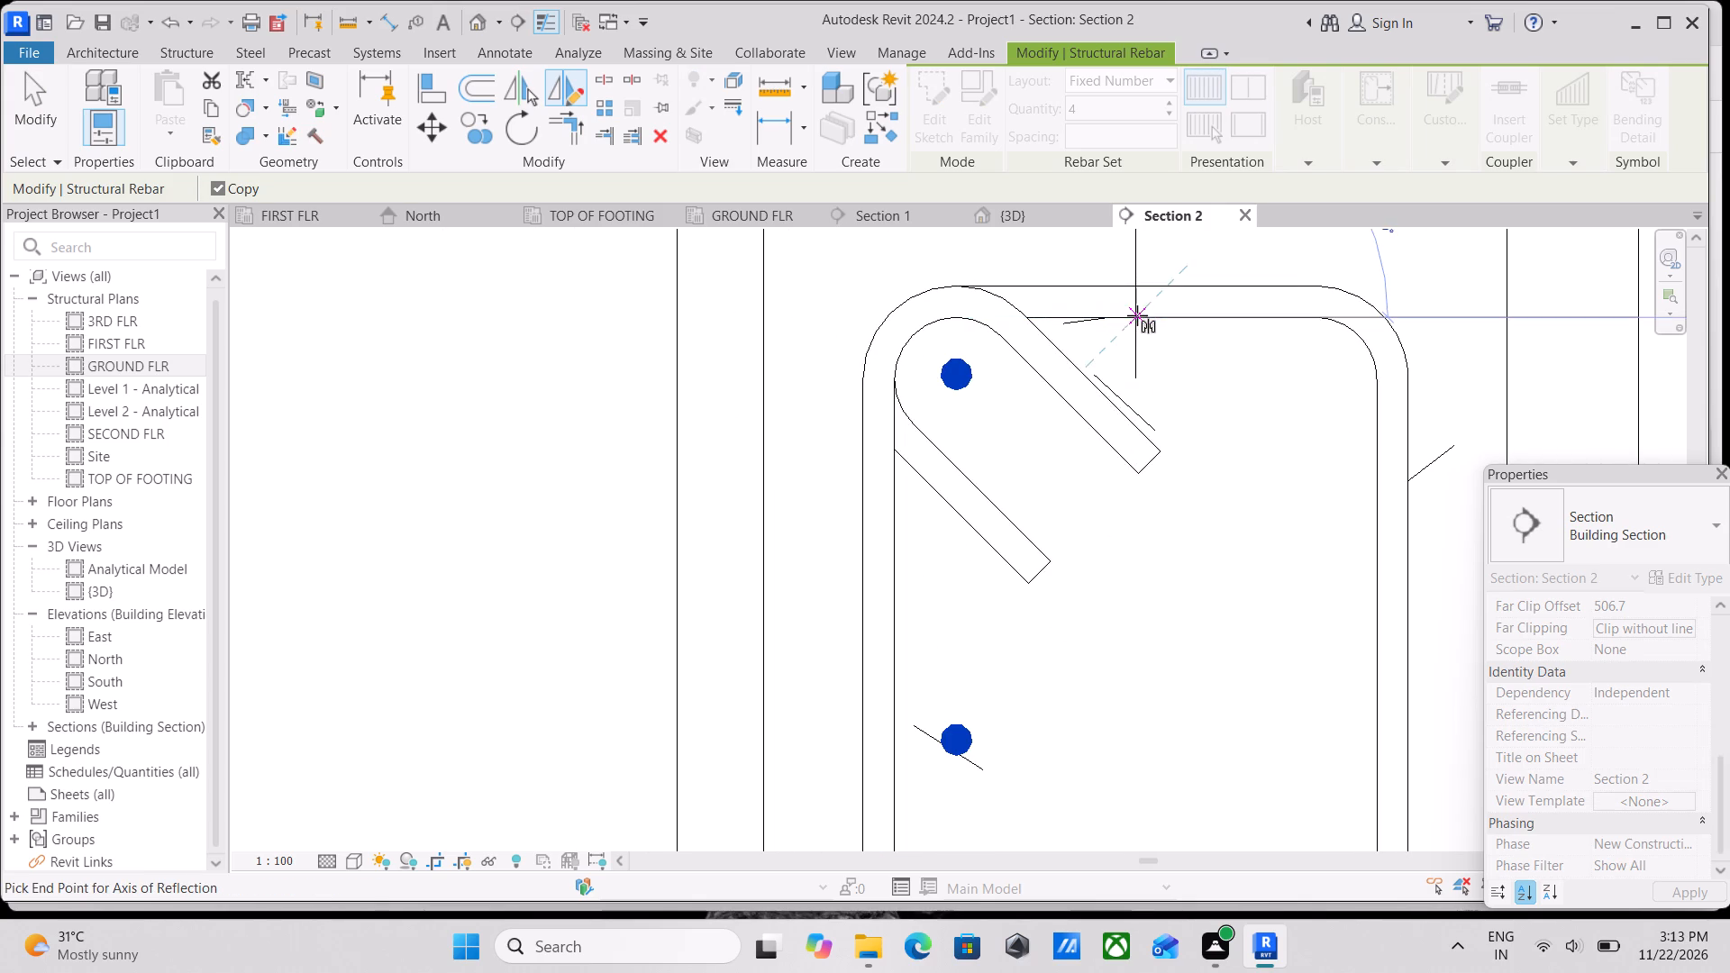
middle_drag(1110, 503, 1149, 344)
scroll(1164, 543, down, 1)
middle_drag(1164, 543, 1163, 407)
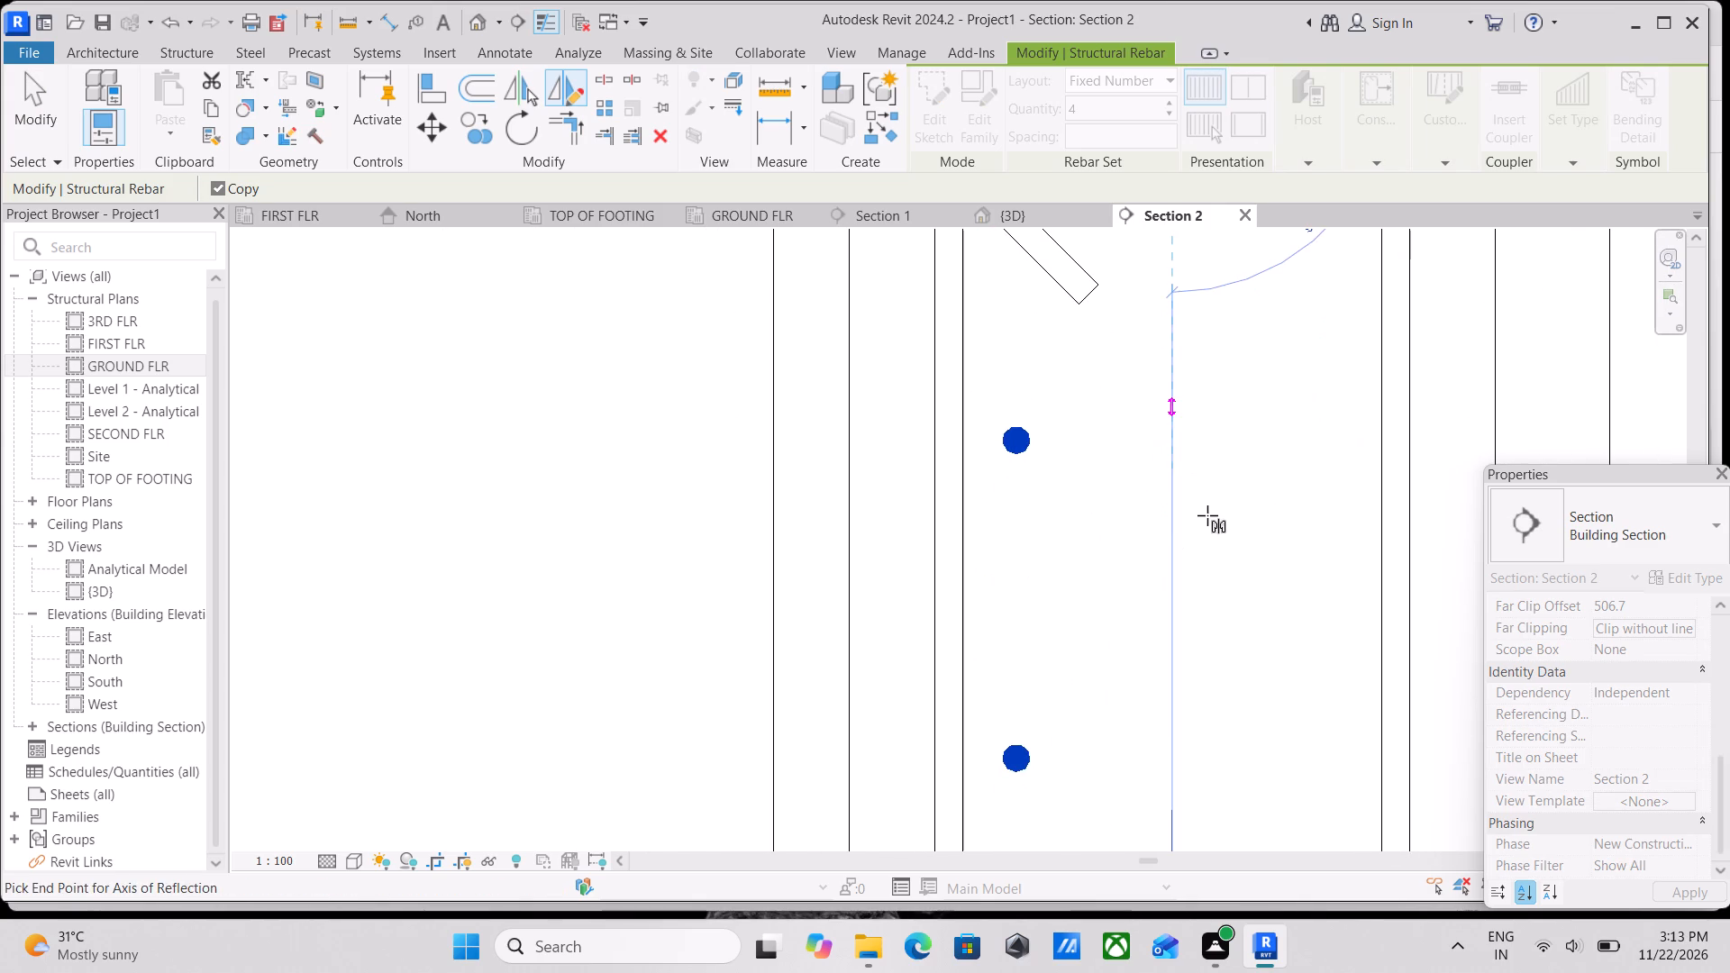
click(1175, 651)
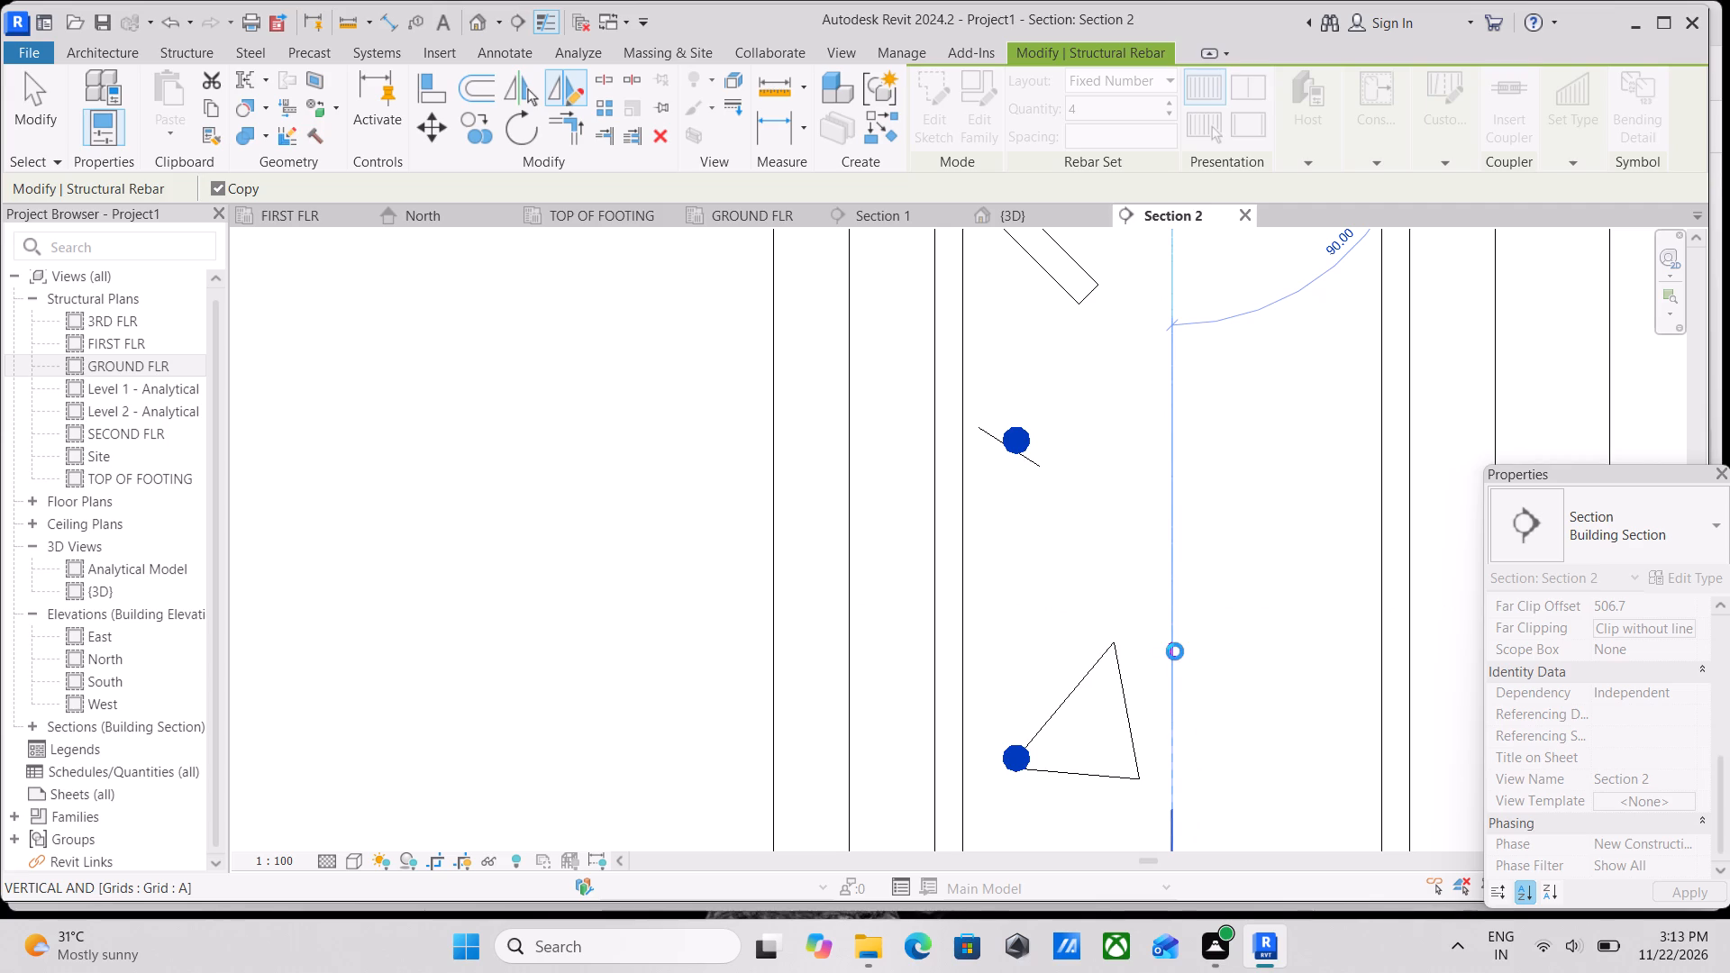
scroll(1175, 651, down, 11)
middle_drag(1183, 643, 1174, 622)
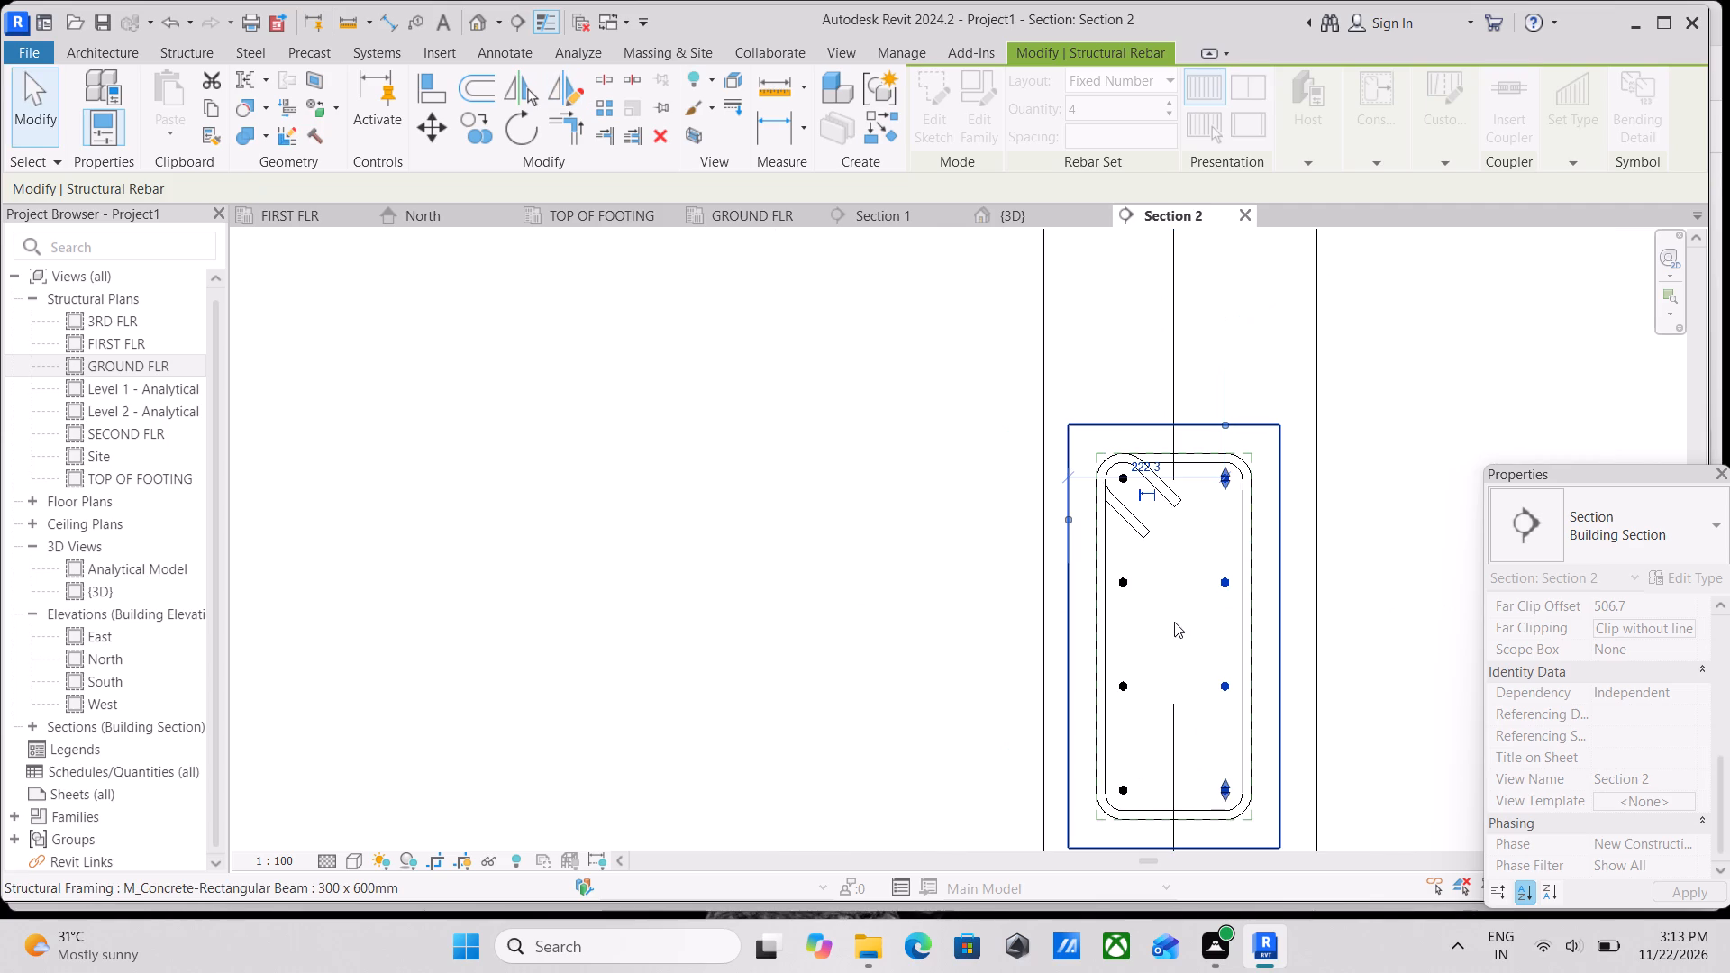
middle_drag(1174, 622, 1170, 609)
scroll(1170, 608, up, 4)
key(Escape)
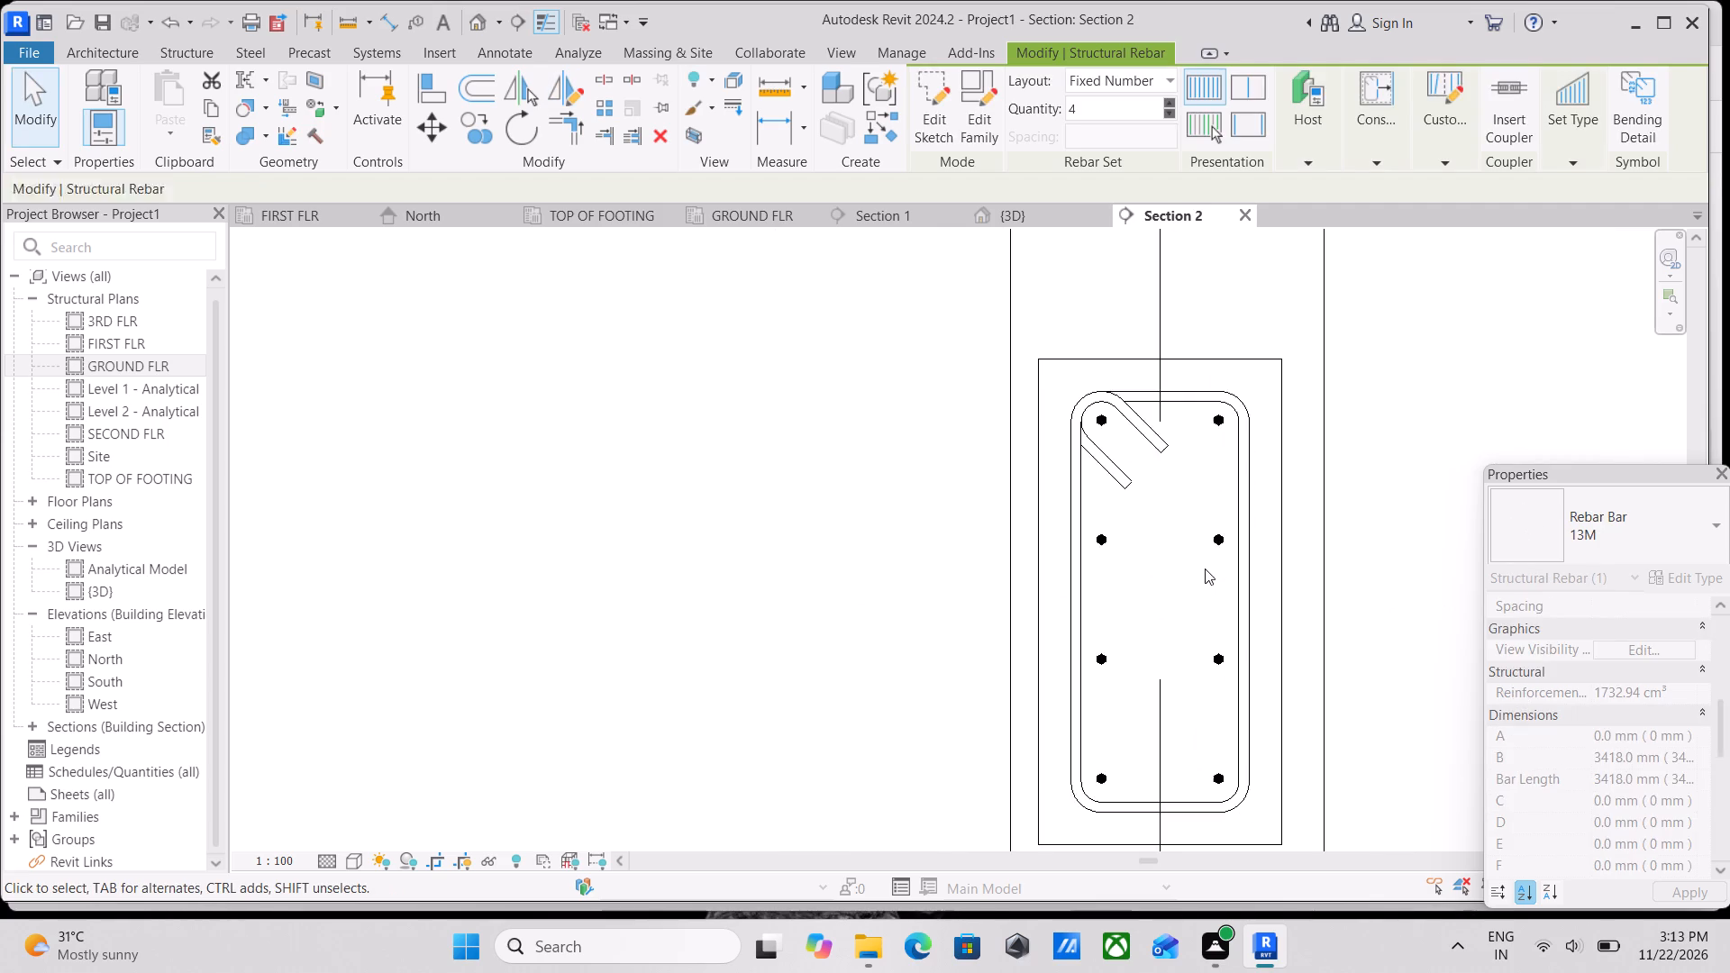
scroll(1209, 561, up, 3)
key(Escape)
Examine how the mirrored bars sit inside the stirrup near its upper corners.
scroll(1181, 546, up, 1)
middle_drag(1181, 546, 1096, 681)
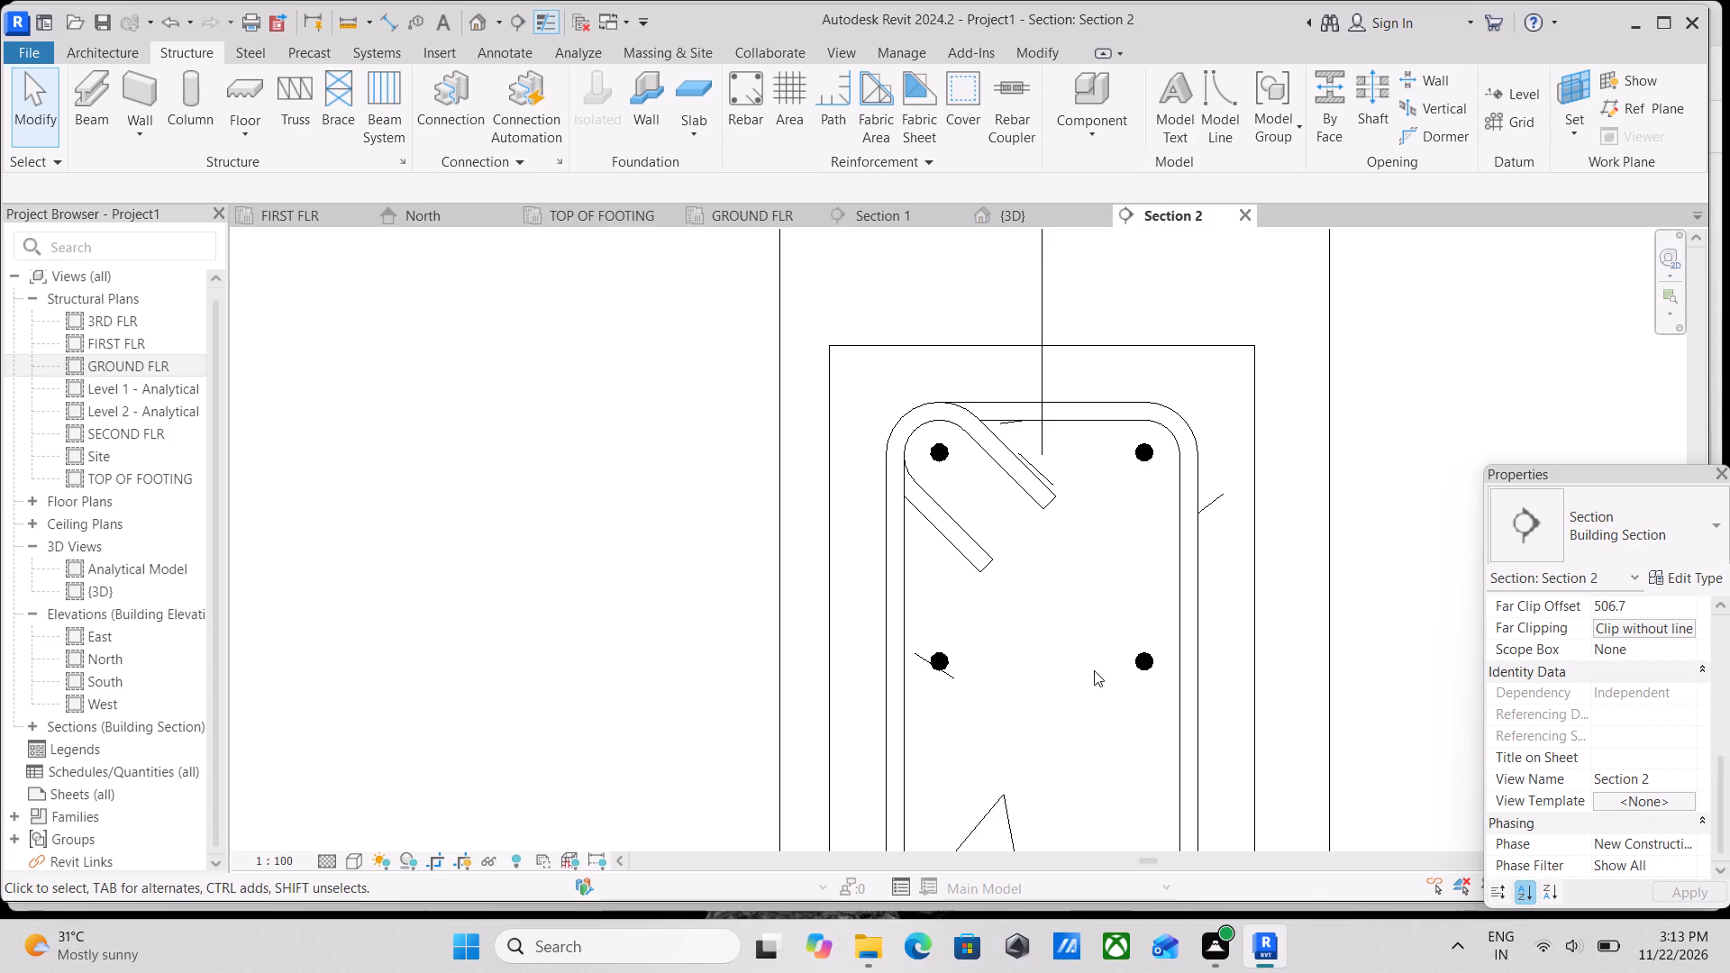
scroll(1215, 434, up, 3)
scroll(1033, 441, up, 3)
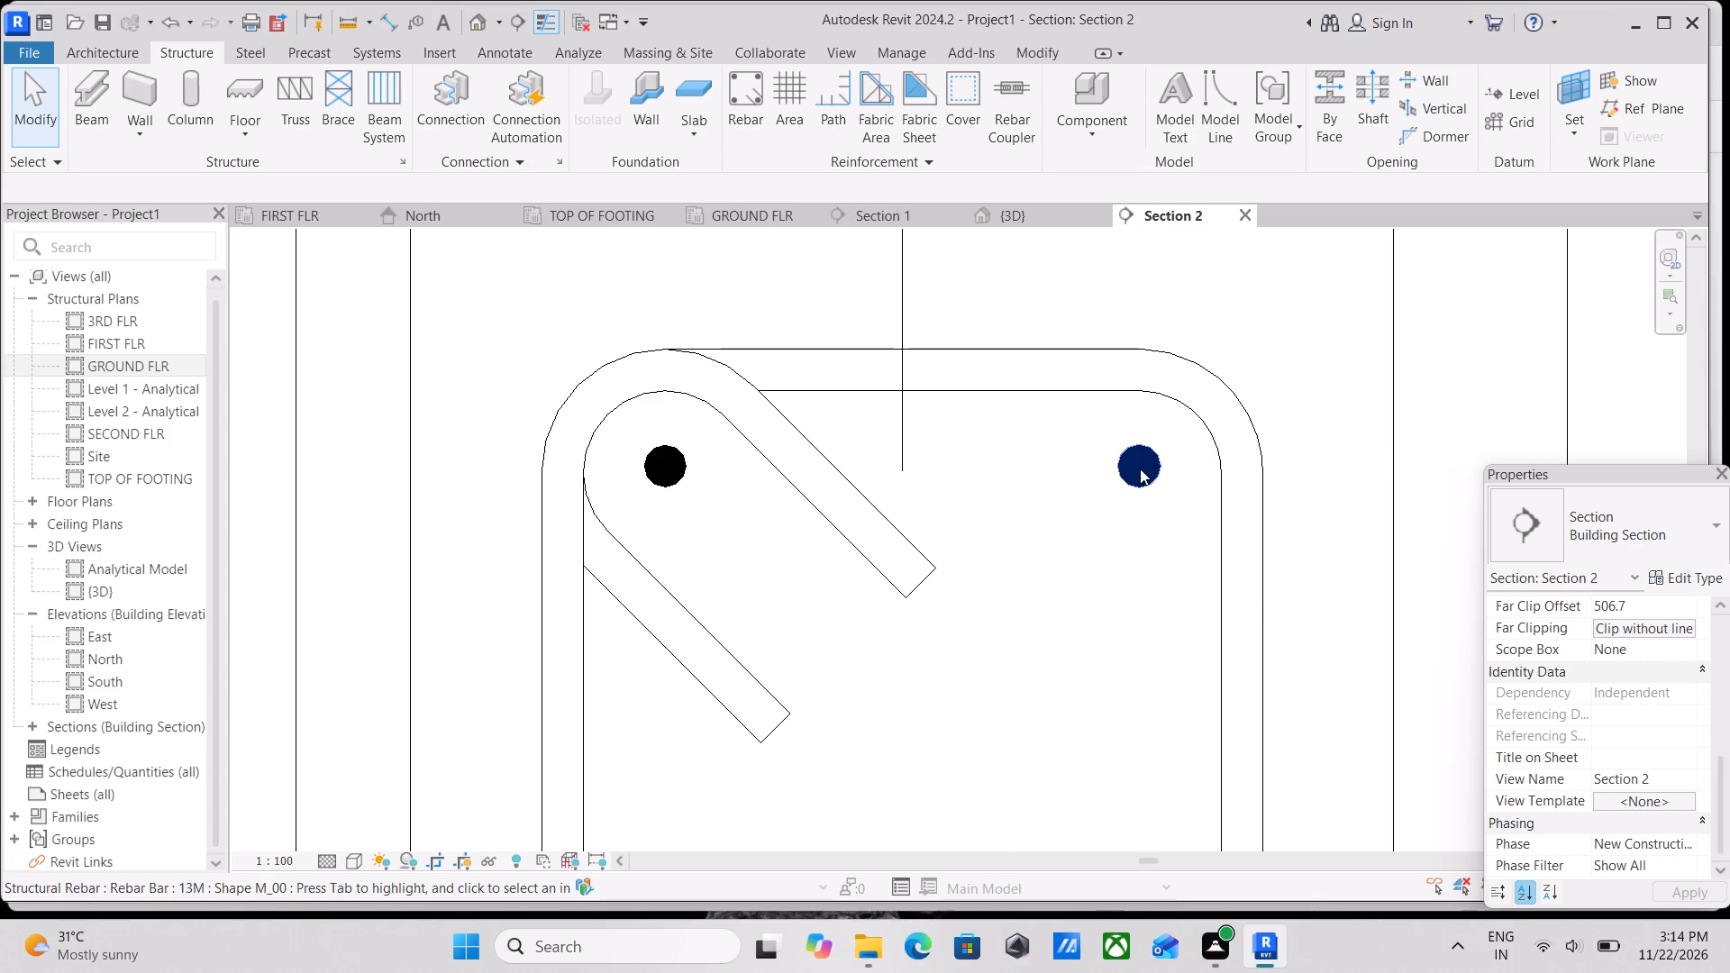
click(1157, 468)
scroll(1157, 468, down, 4)
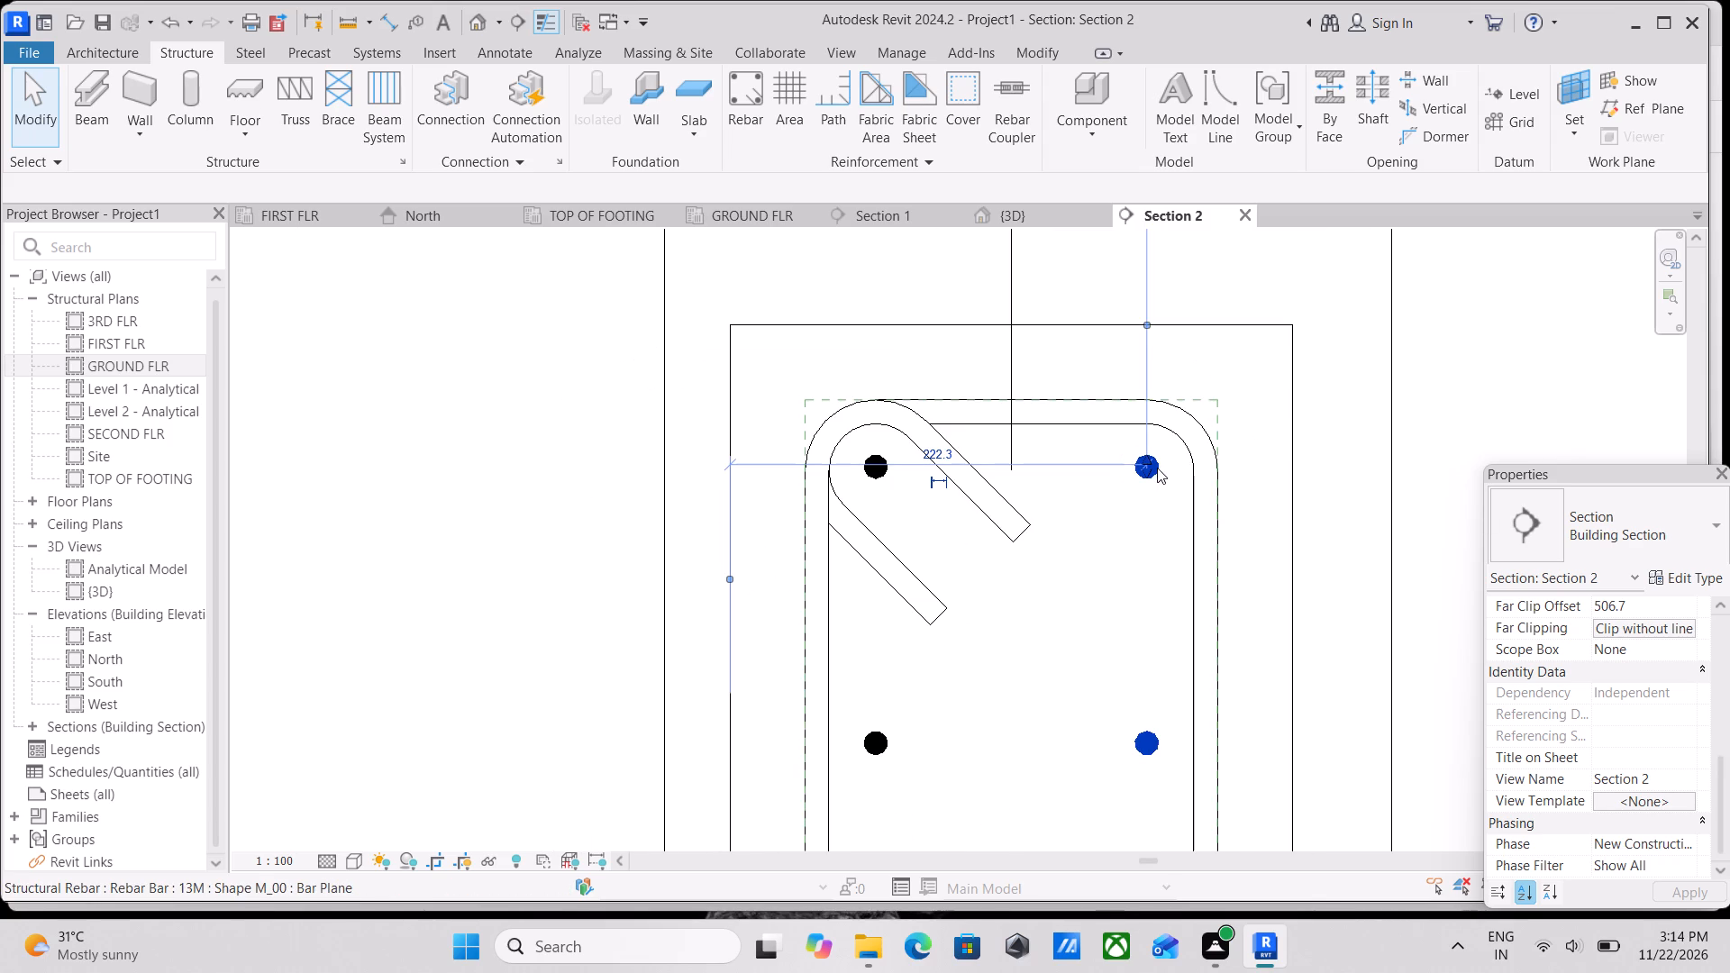
scroll(1157, 468, down, 2)
key(Escape)
scroll(1164, 534, up, 4)
key(Escape)
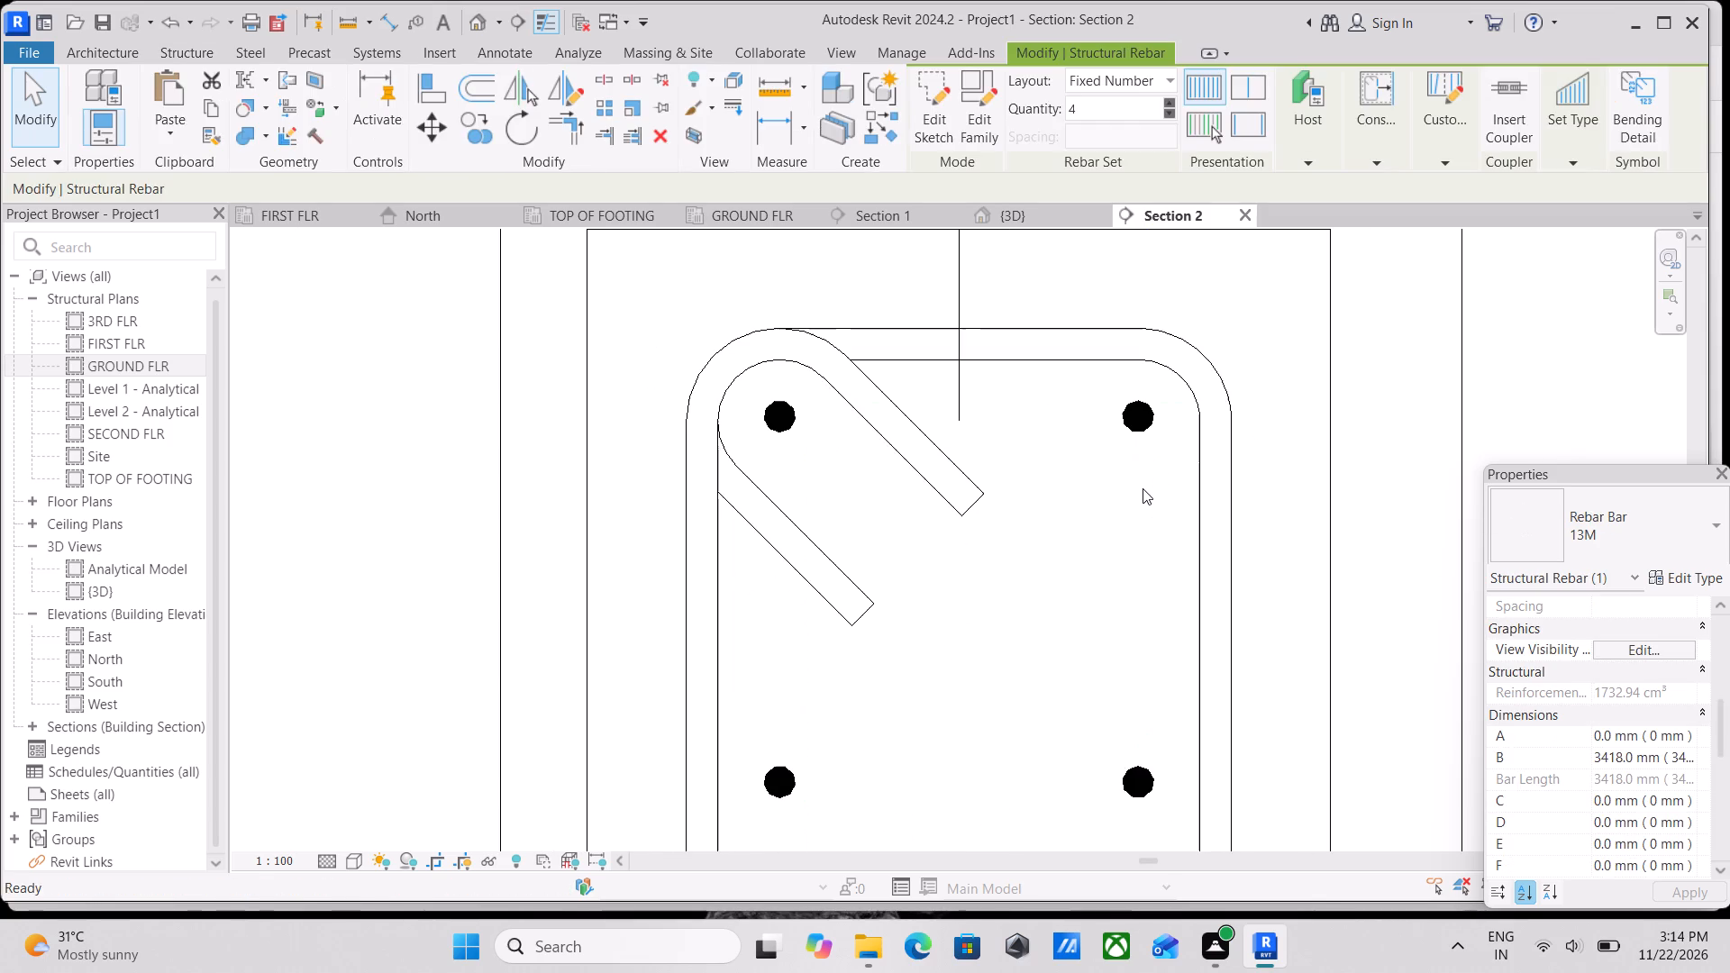
scroll(1143, 488, up, 2)
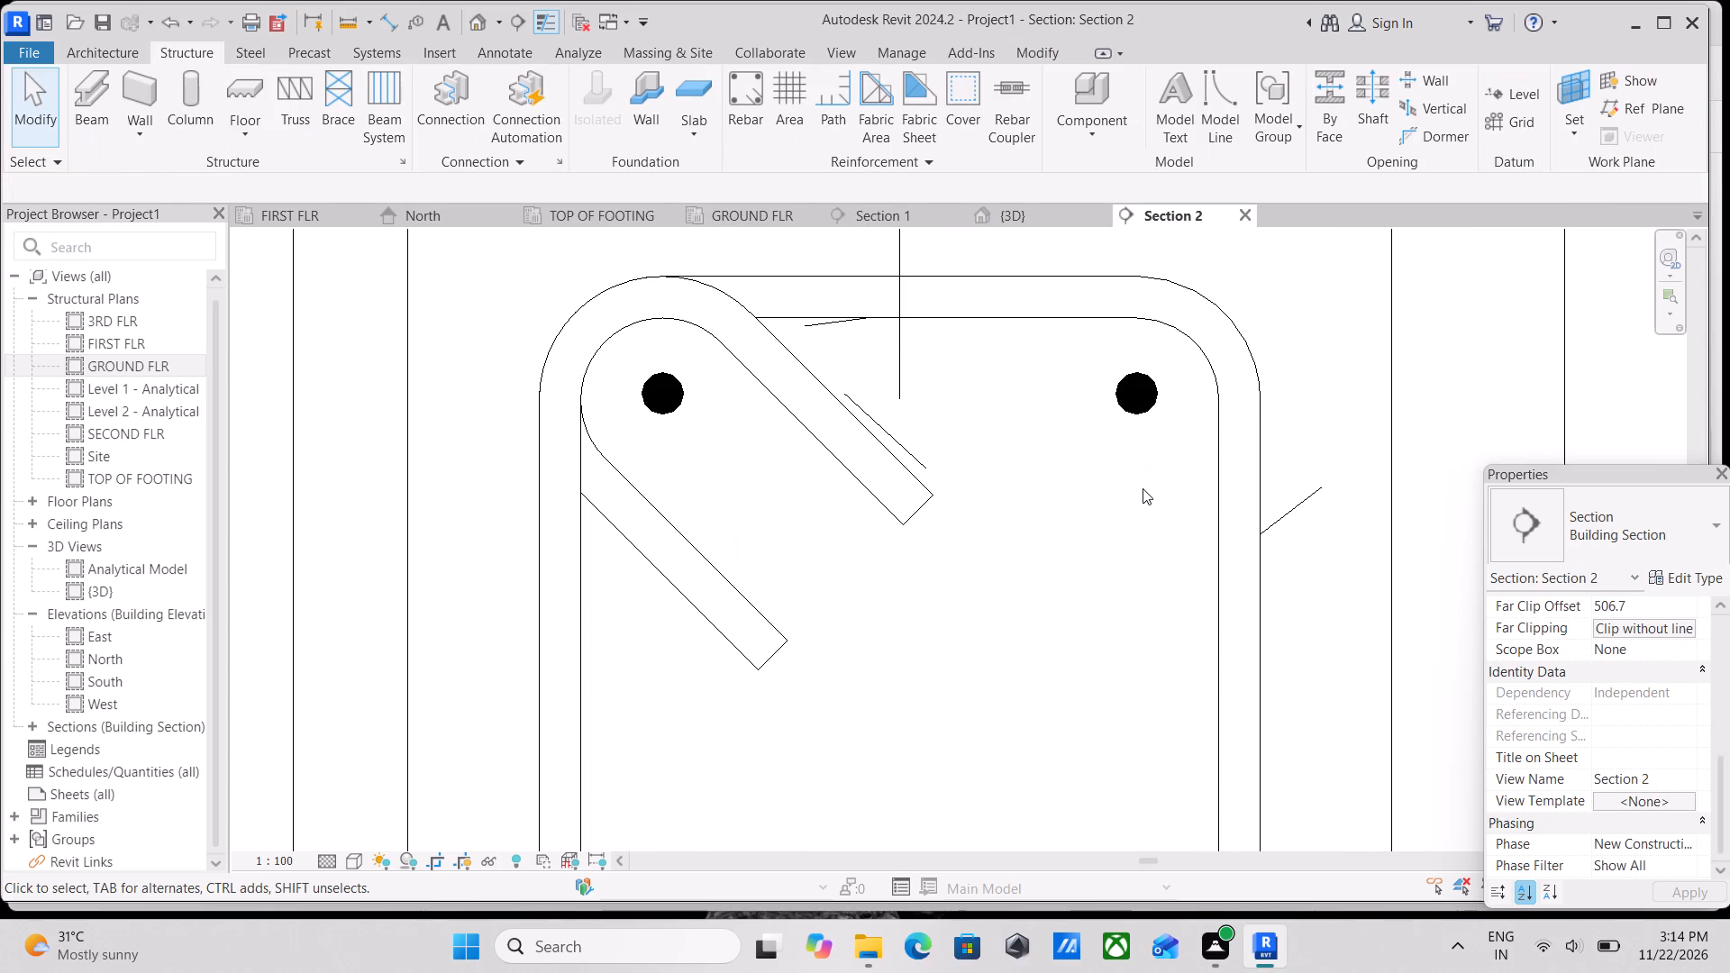
scroll(1135, 488, up, 2)
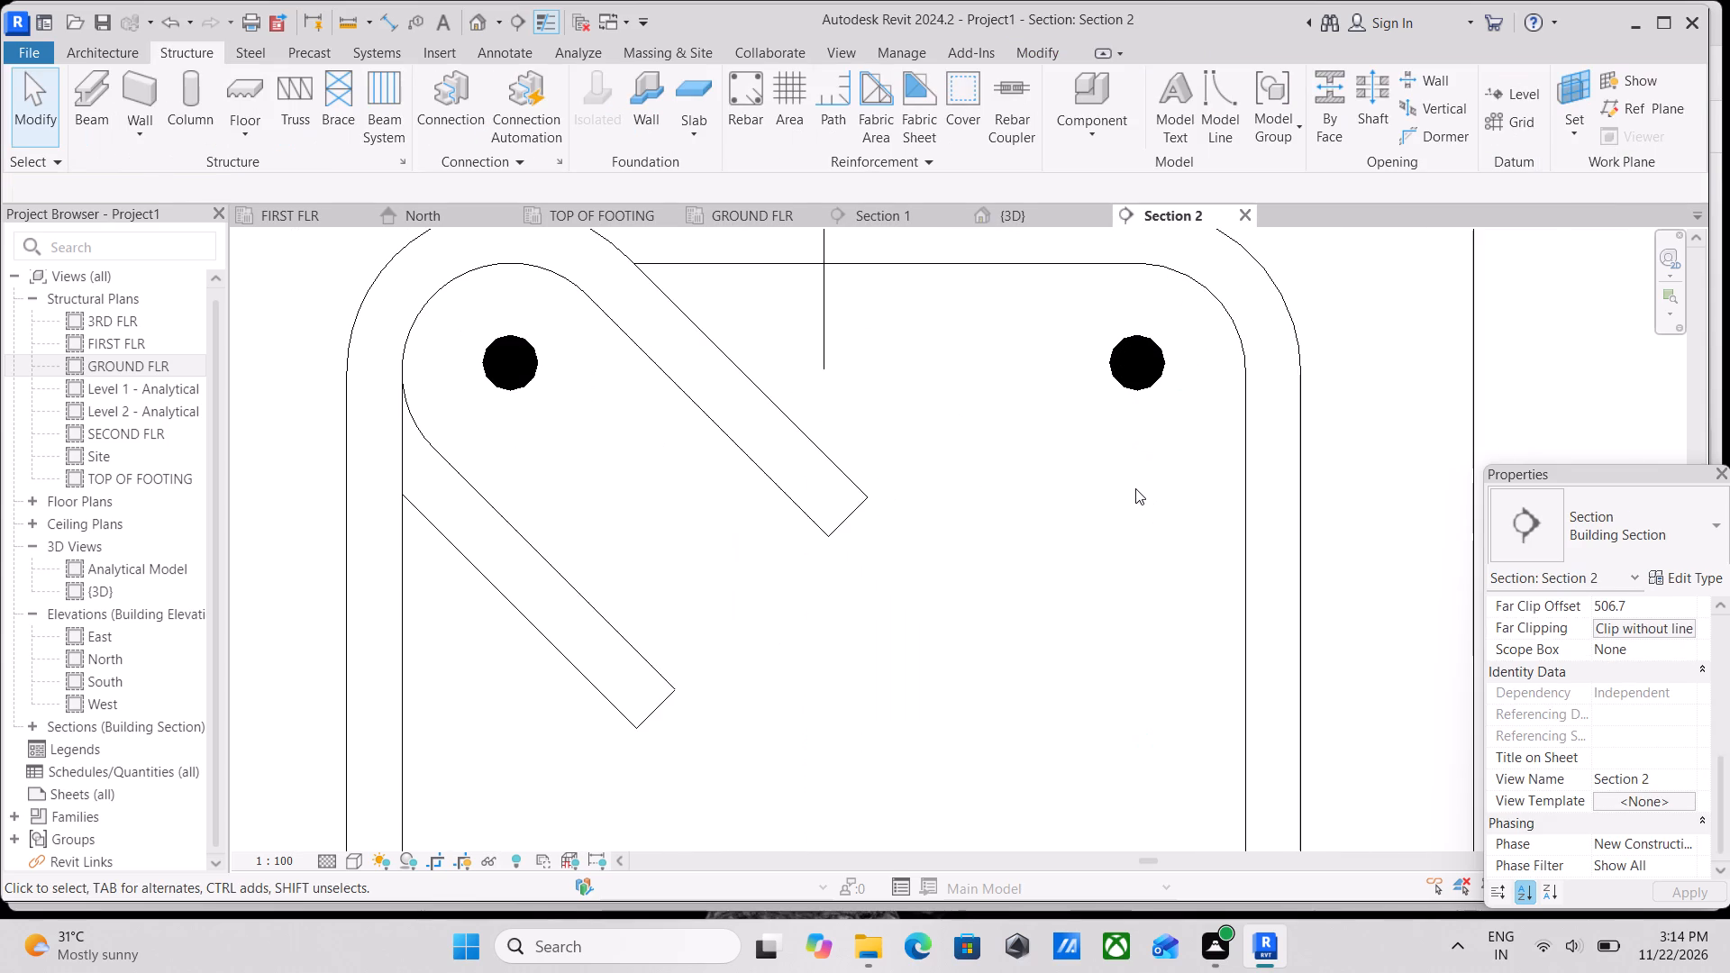
scroll(1135, 488, up, 2)
scroll(1135, 488, down, 8)
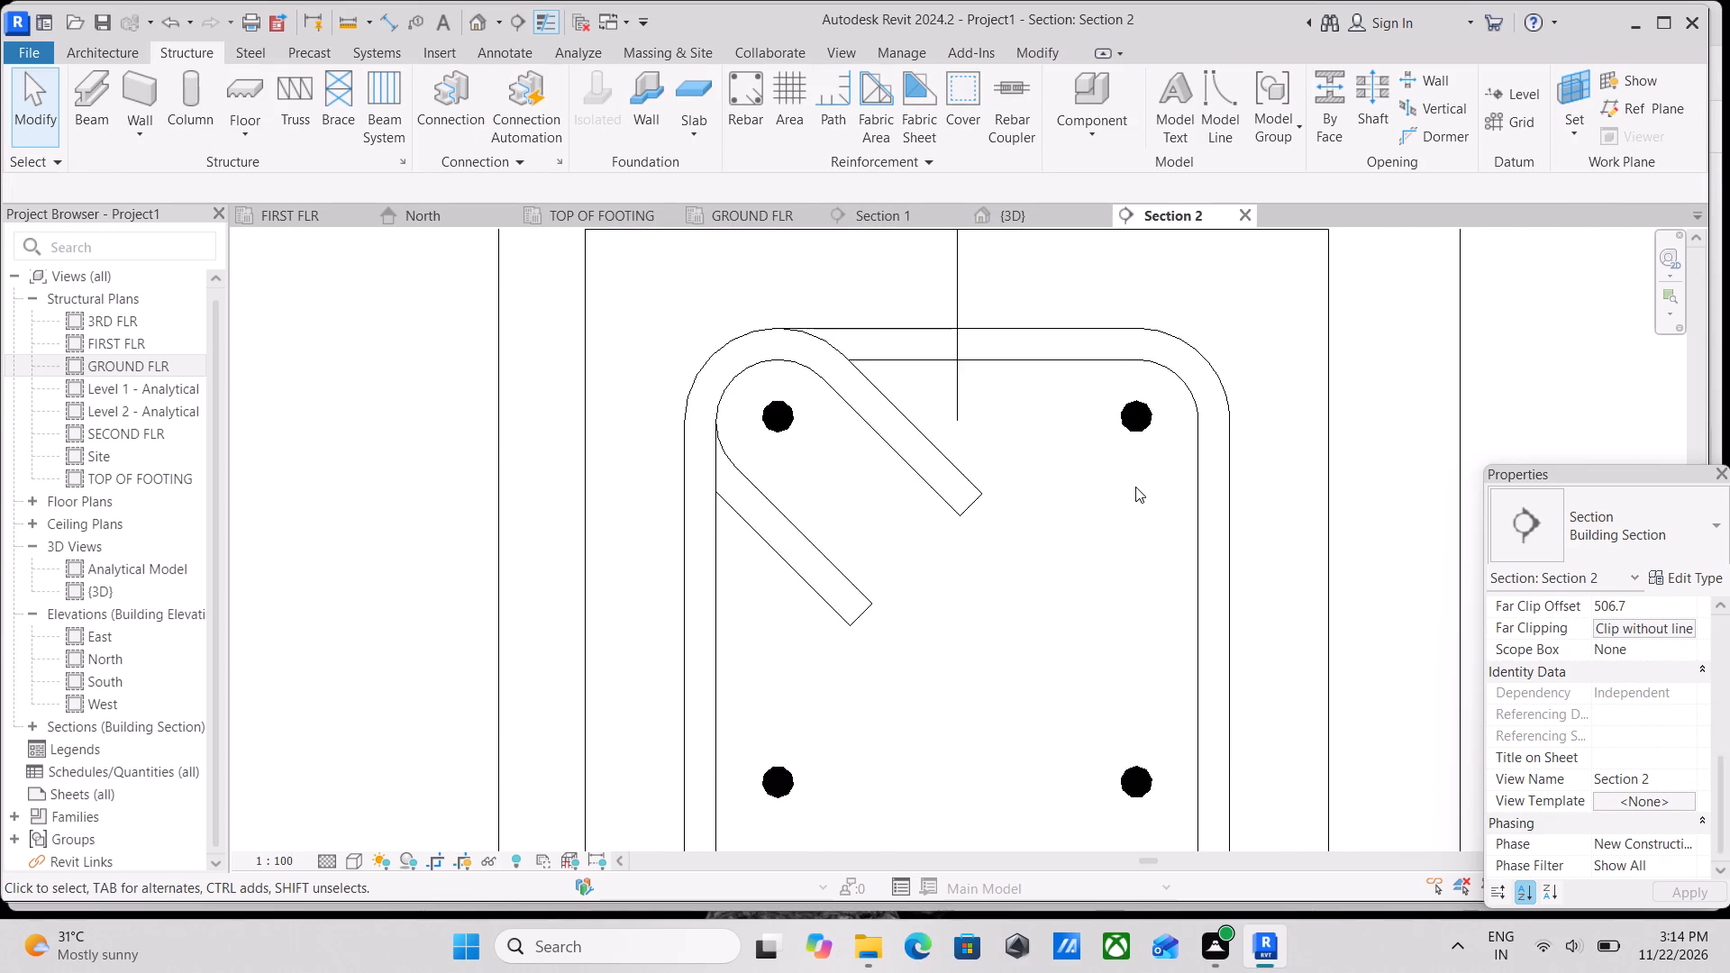
scroll(1135, 486, down, 2)
Review which views show the mirrored bar set and the beam stirrup unobscured.
click(1134, 440)
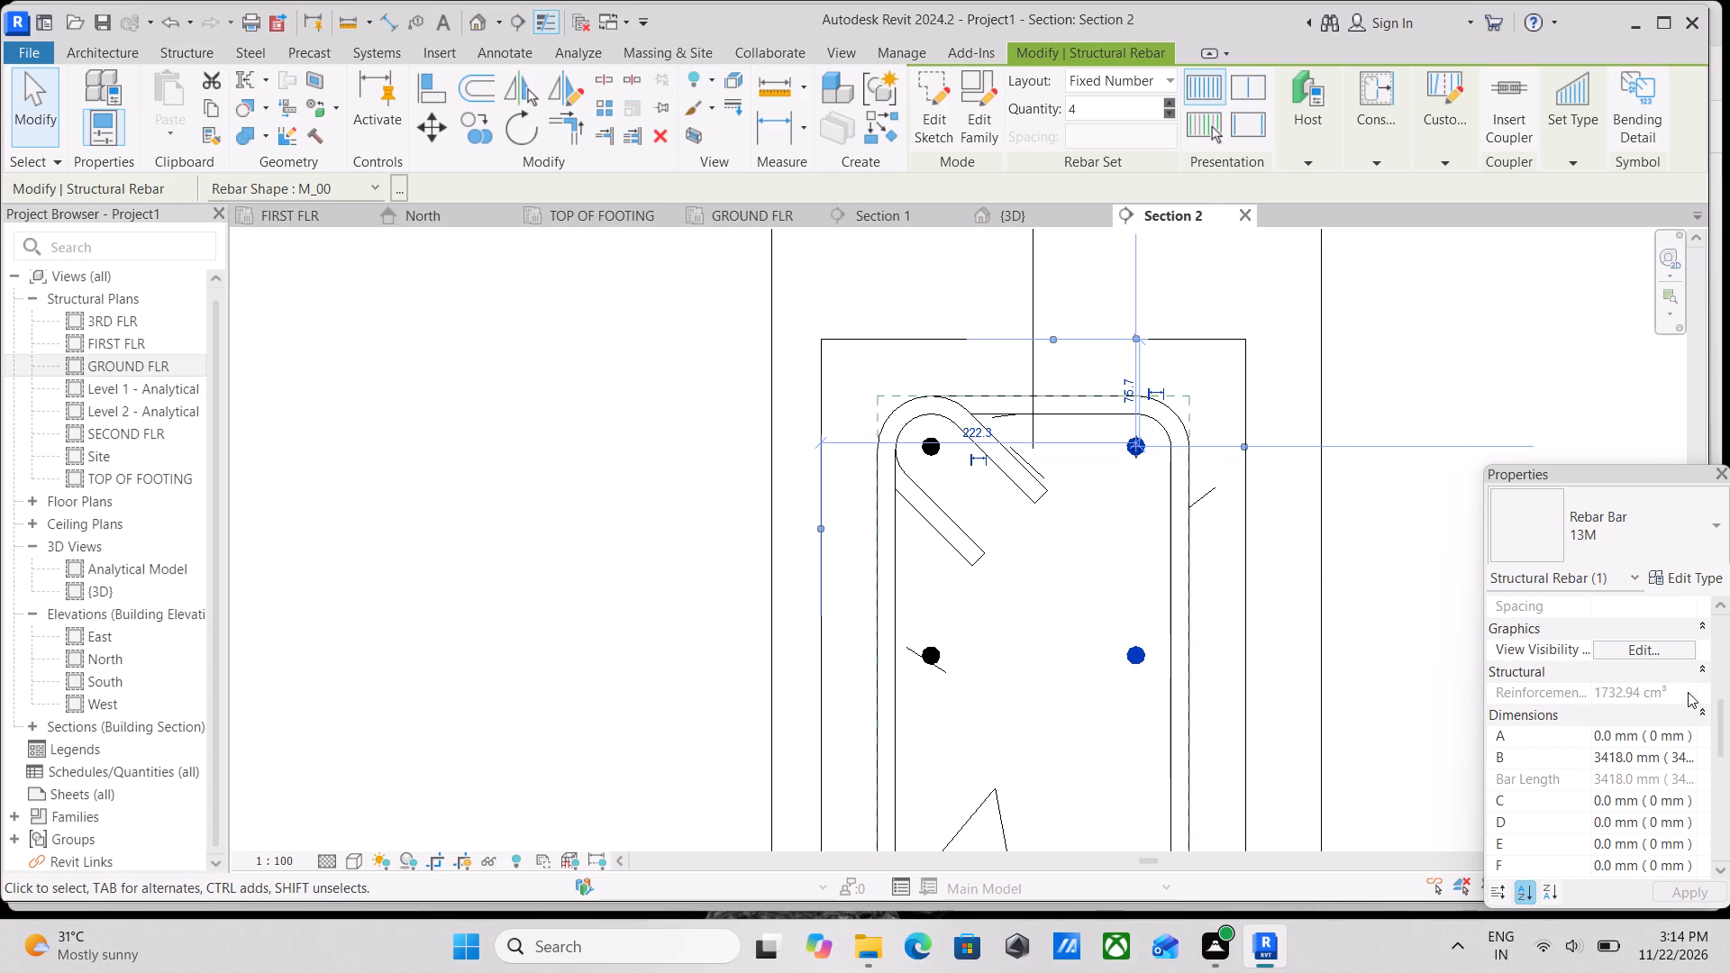
click(1661, 645)
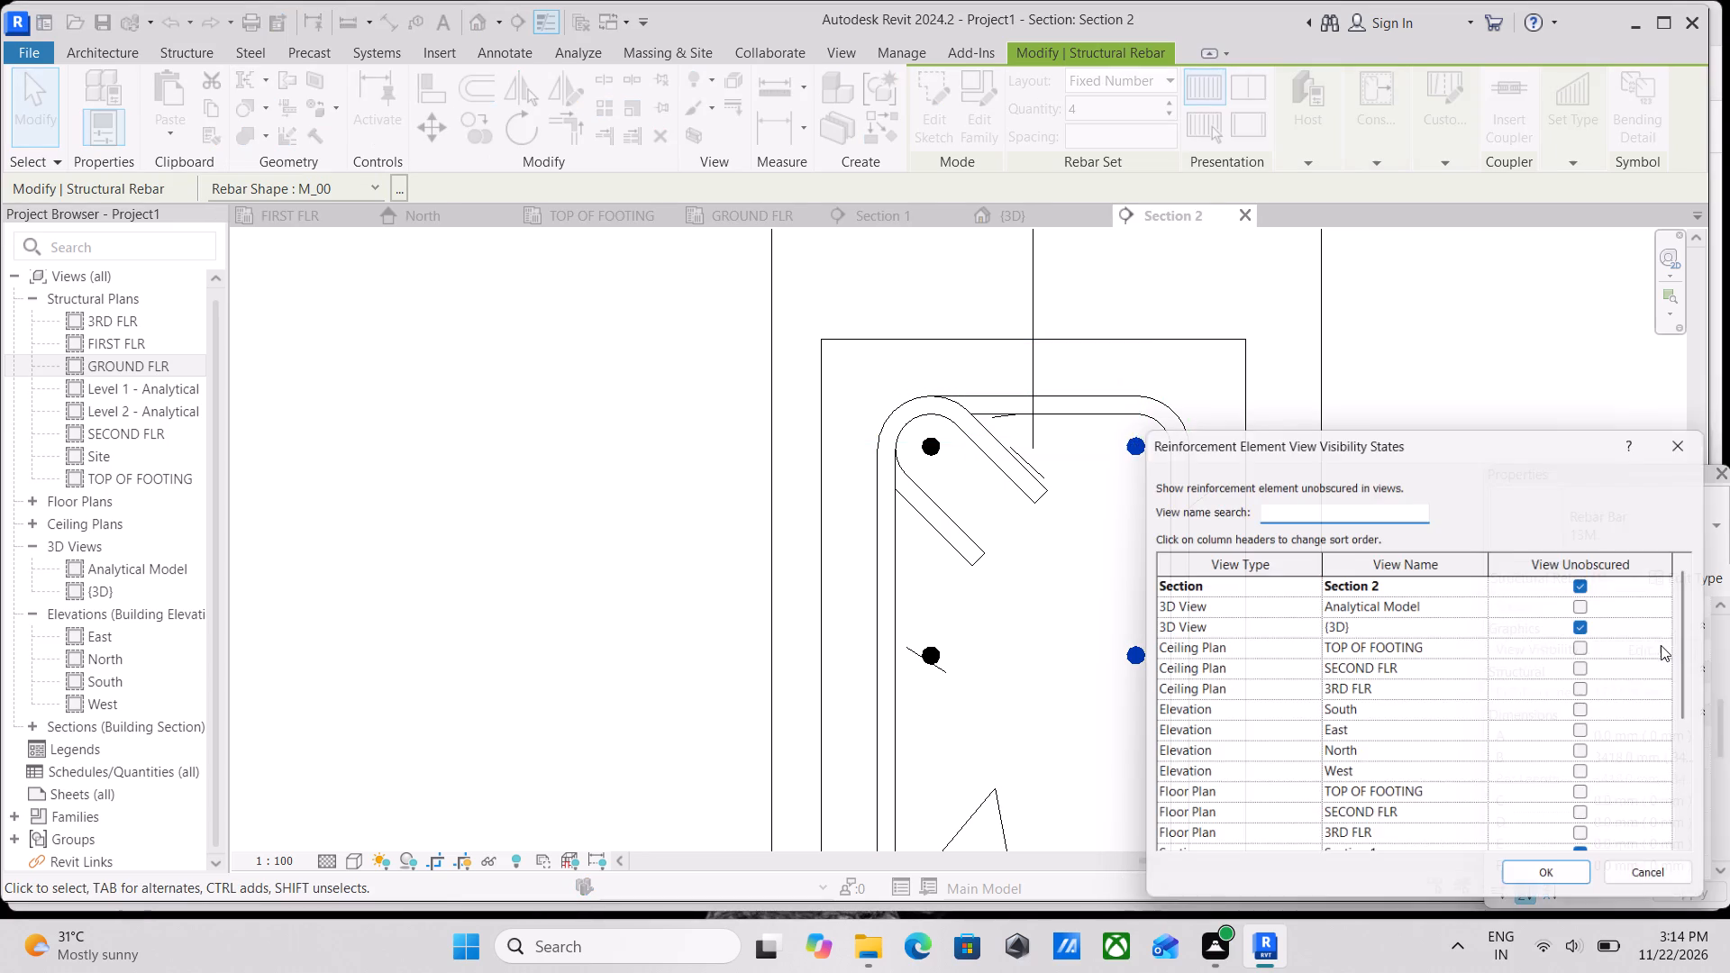
click(1558, 887)
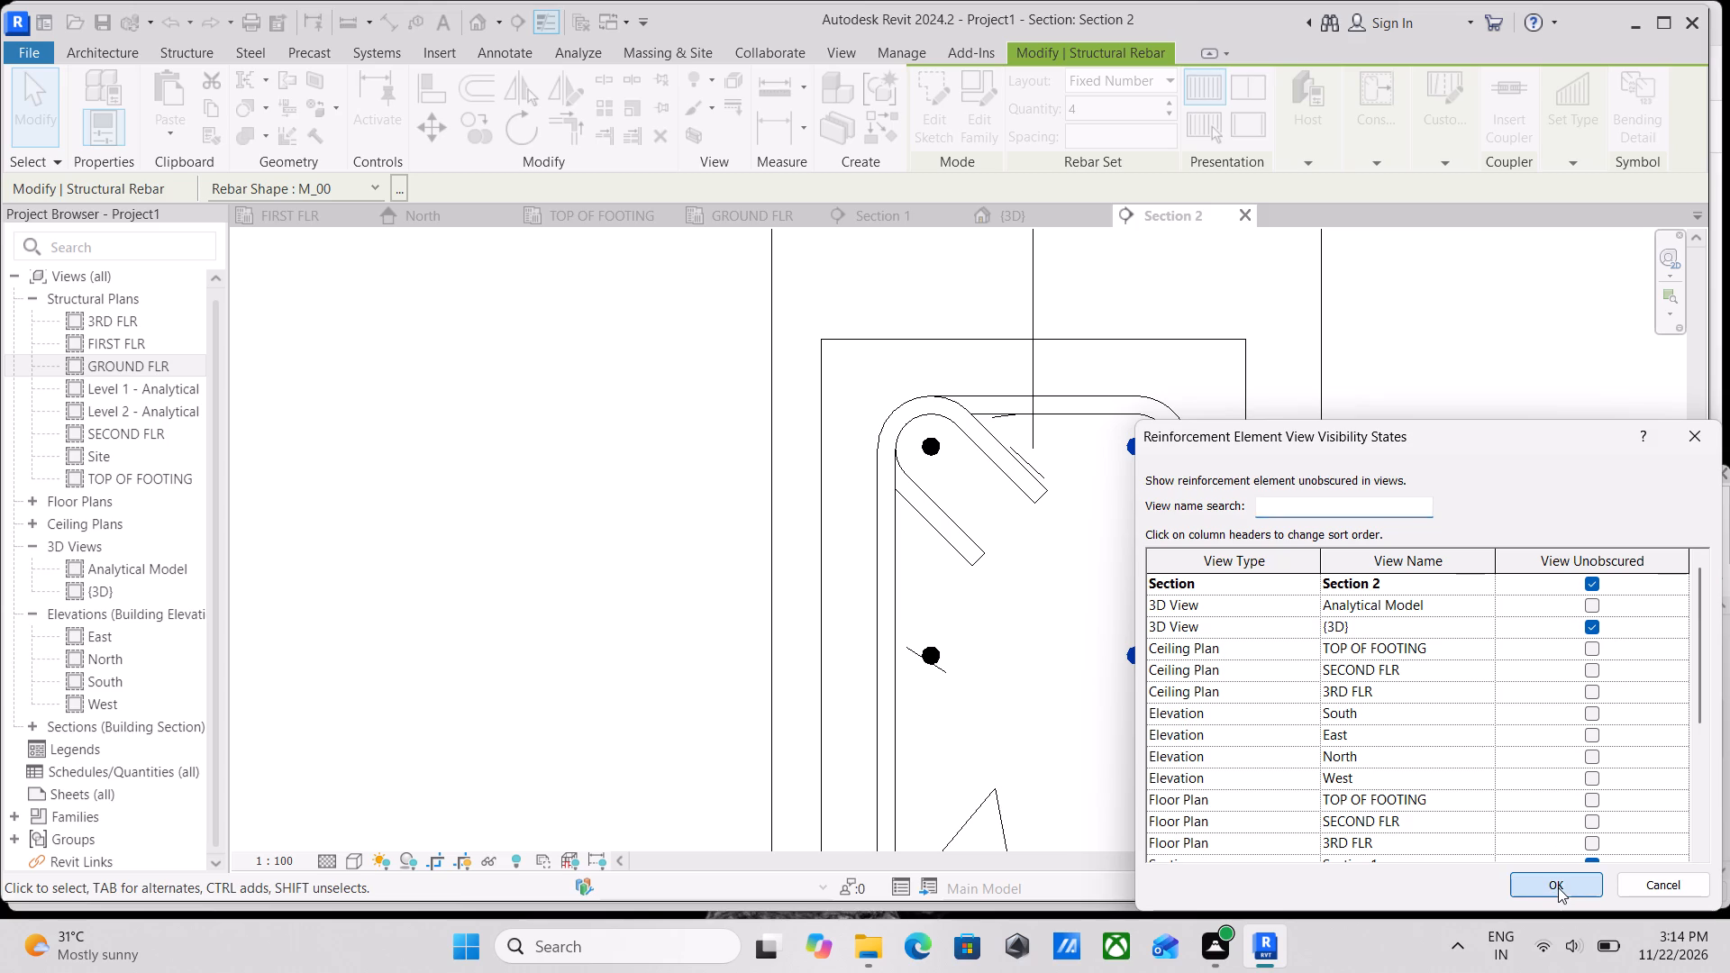
key(Escape)
click(1065, 412)
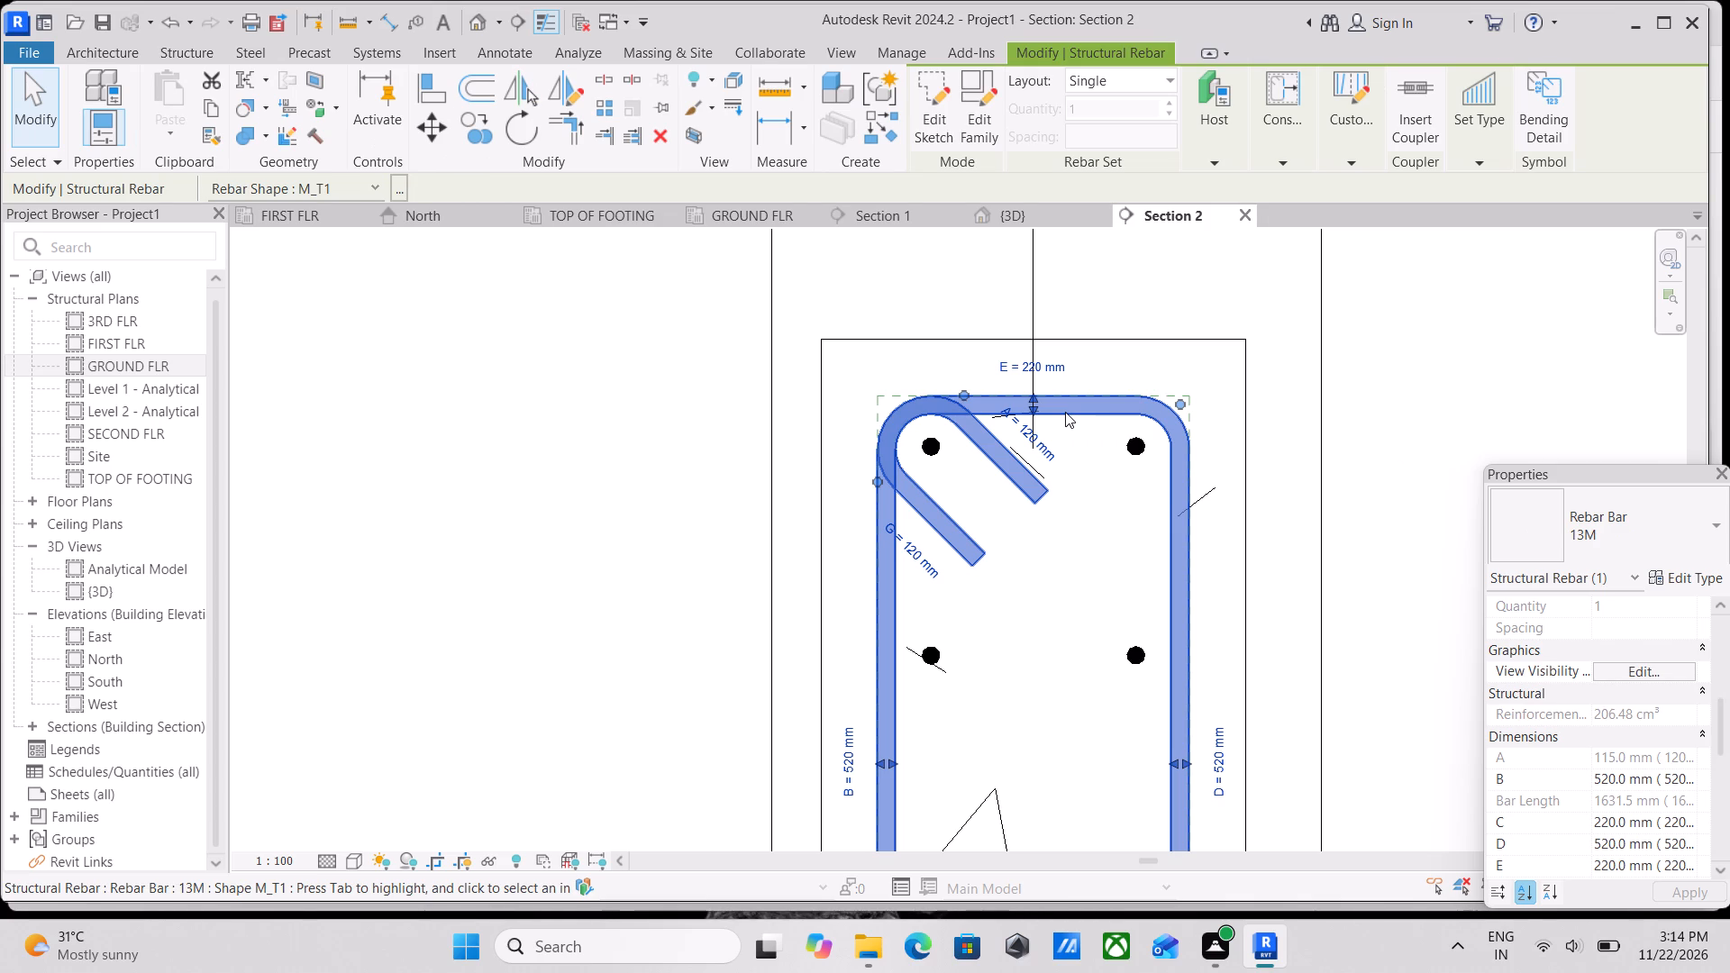
click(1669, 673)
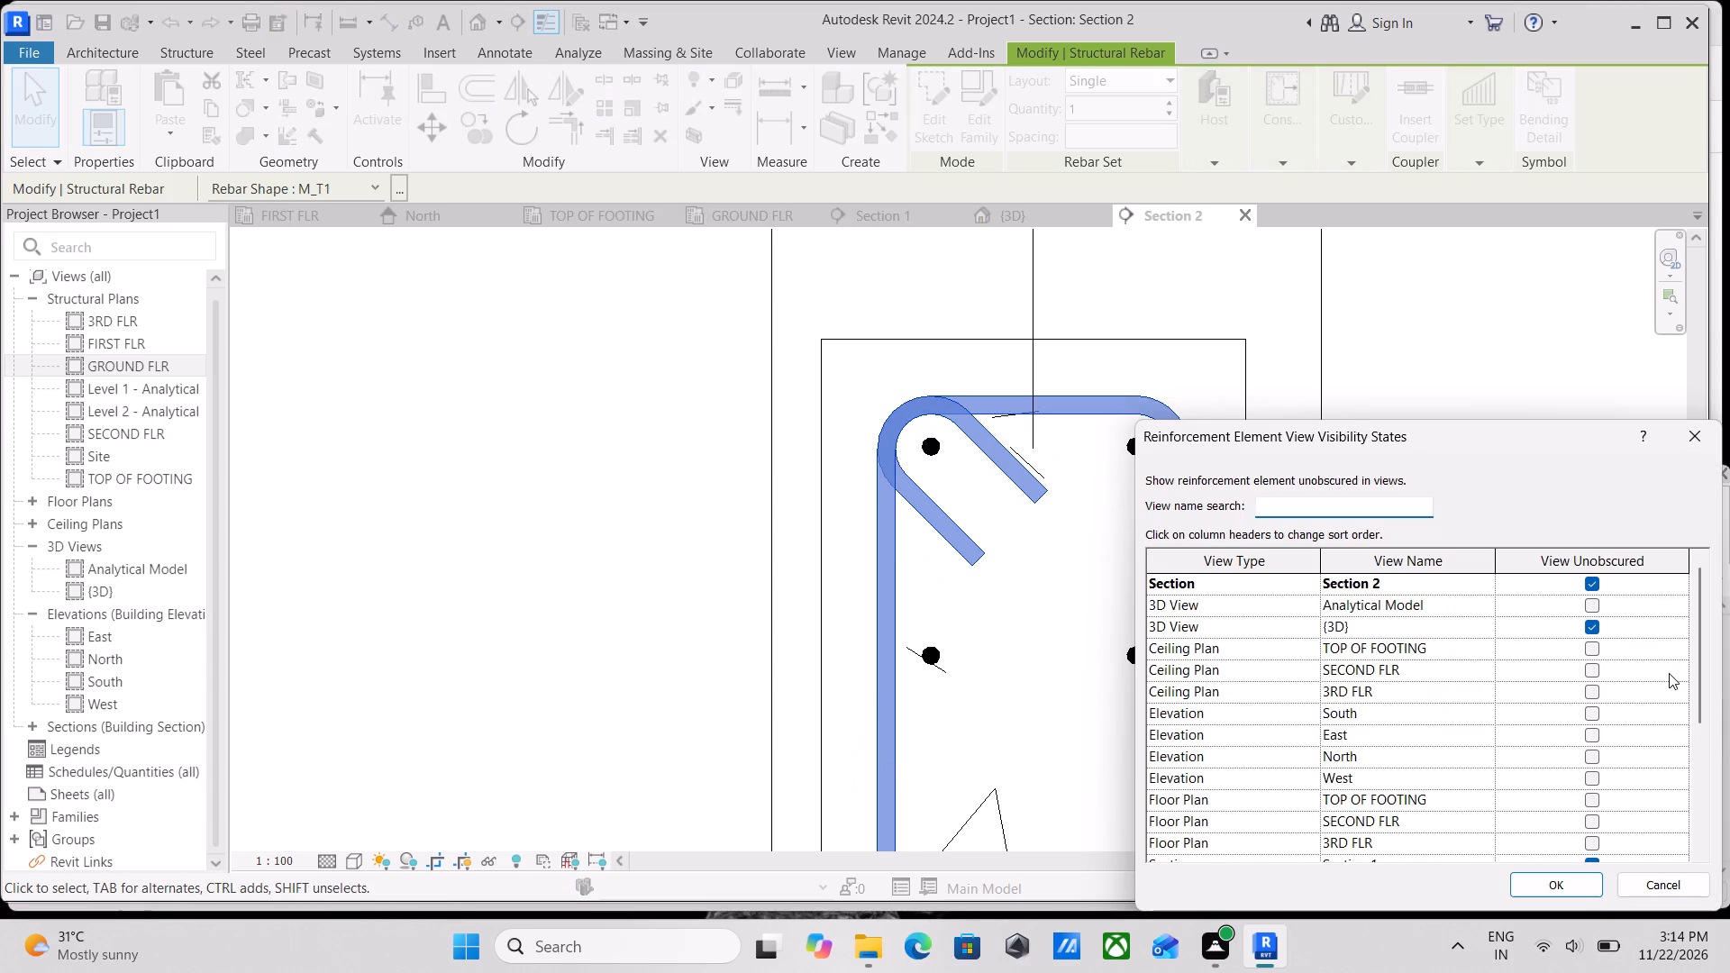
click(1552, 891)
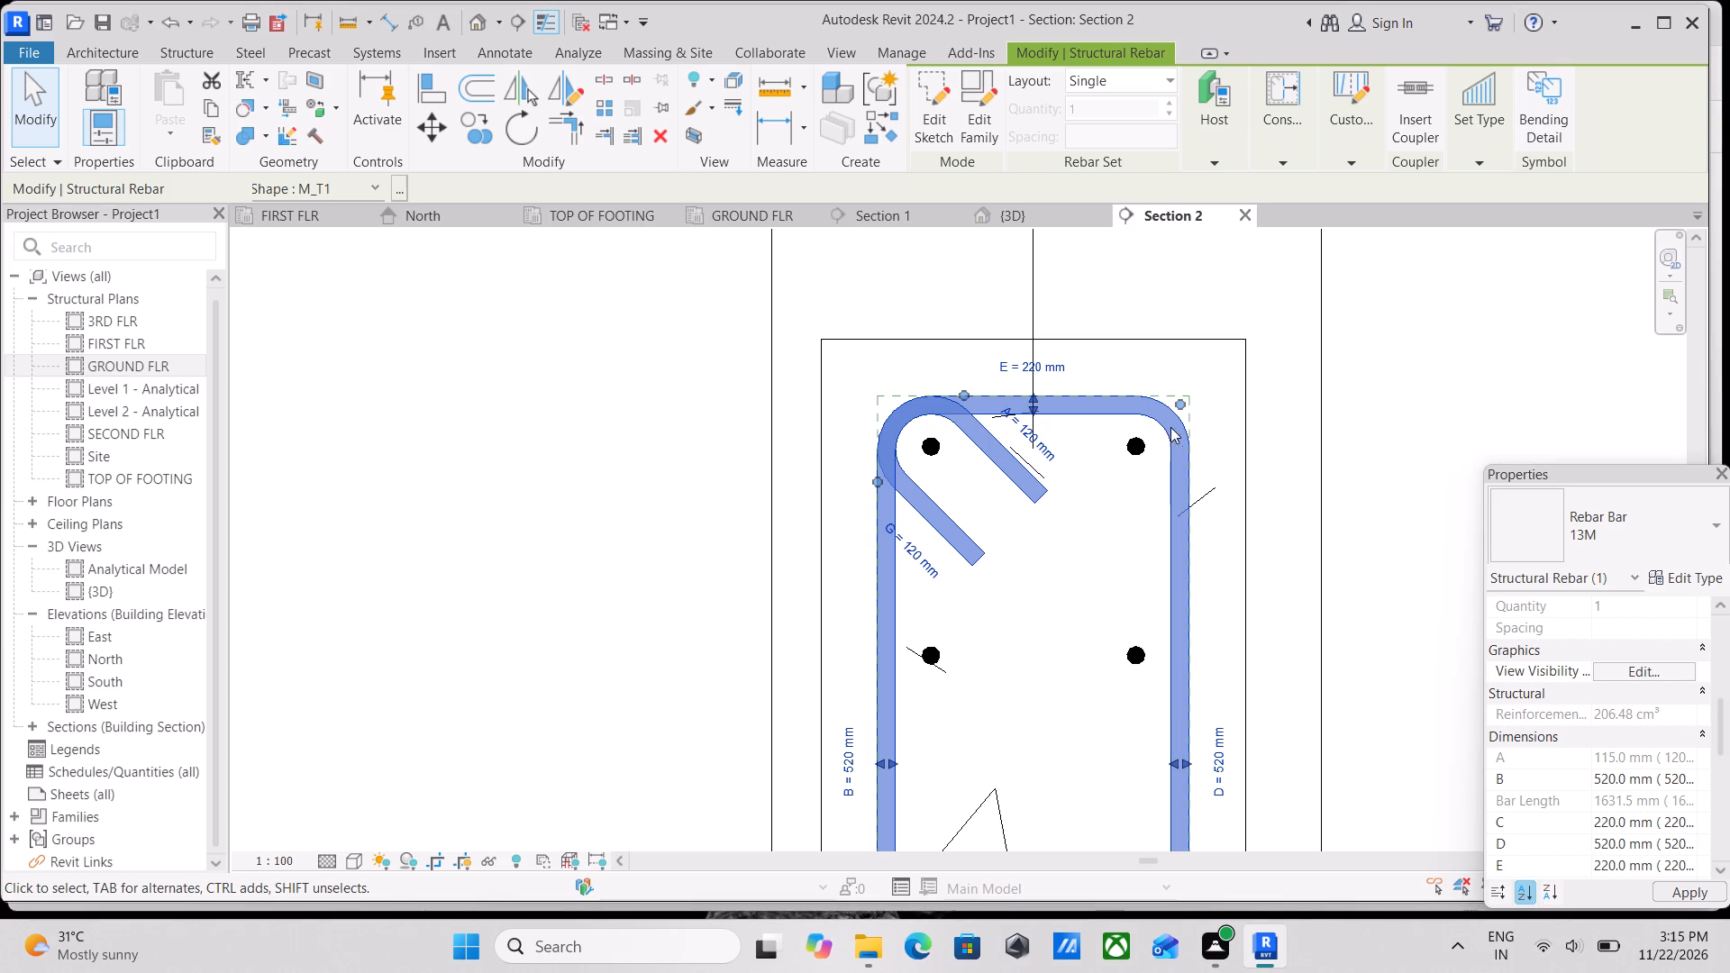
key(Escape)
Change the beam stirrup's rebar set layout to Maximum Spacing with a spacing of 120 mm.
click(1126, 404)
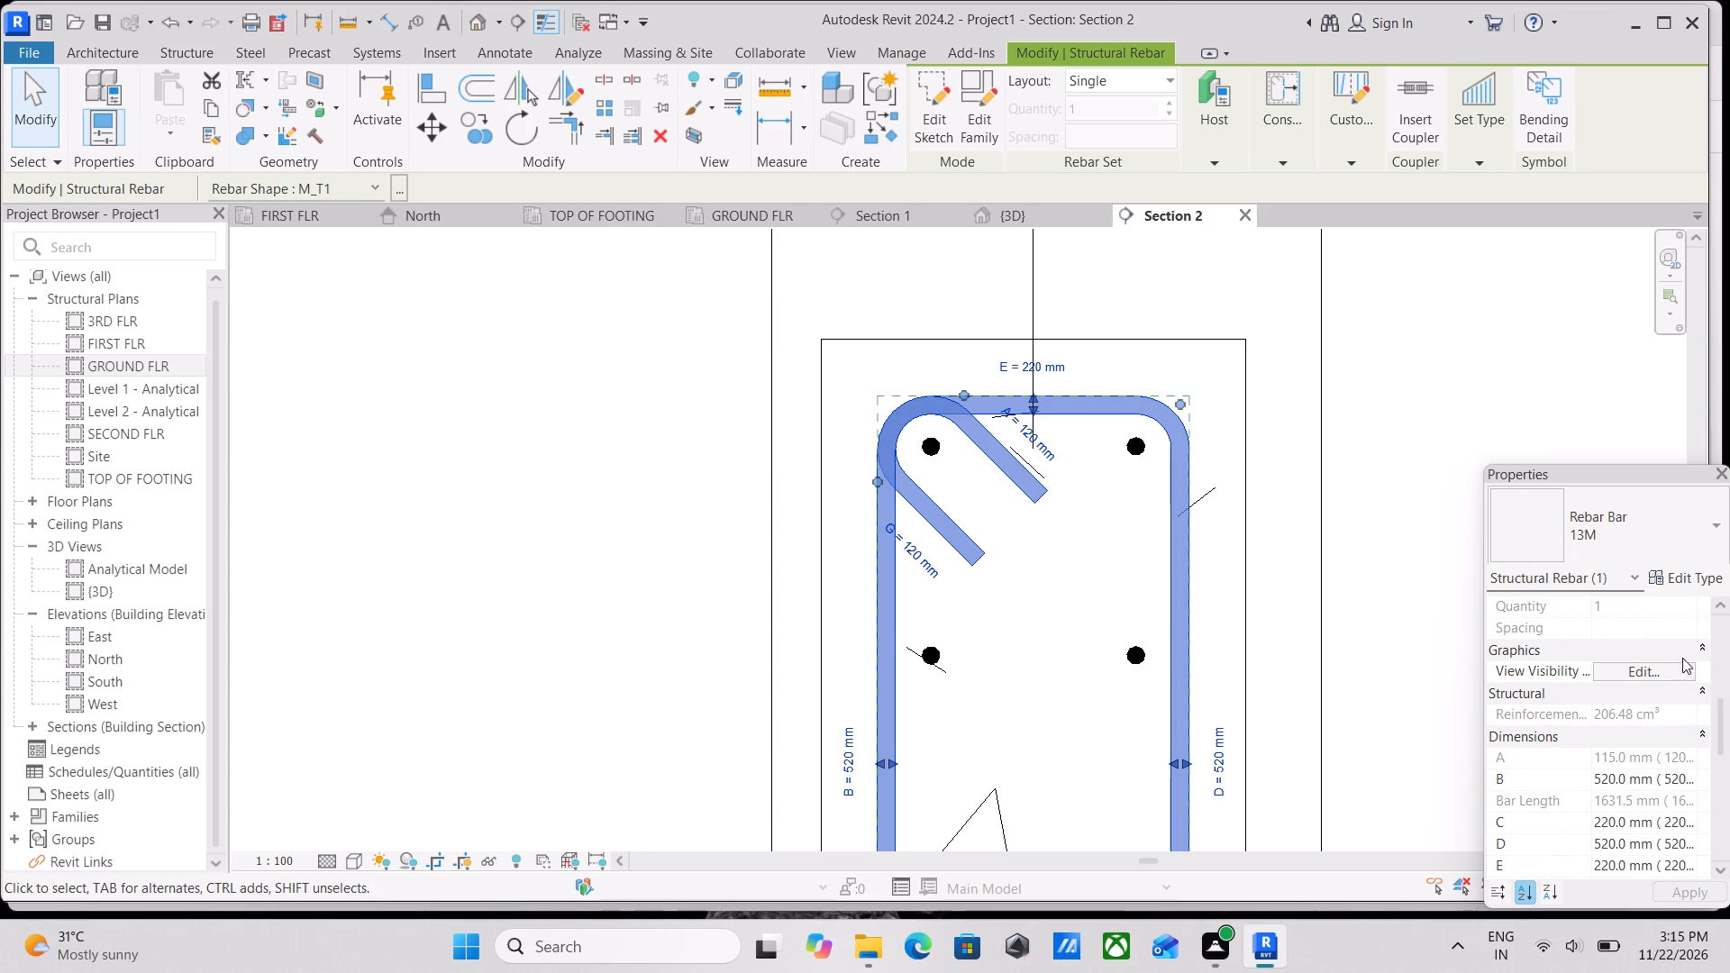
scroll(1696, 680, down, 1)
scroll(1674, 668, up, 2)
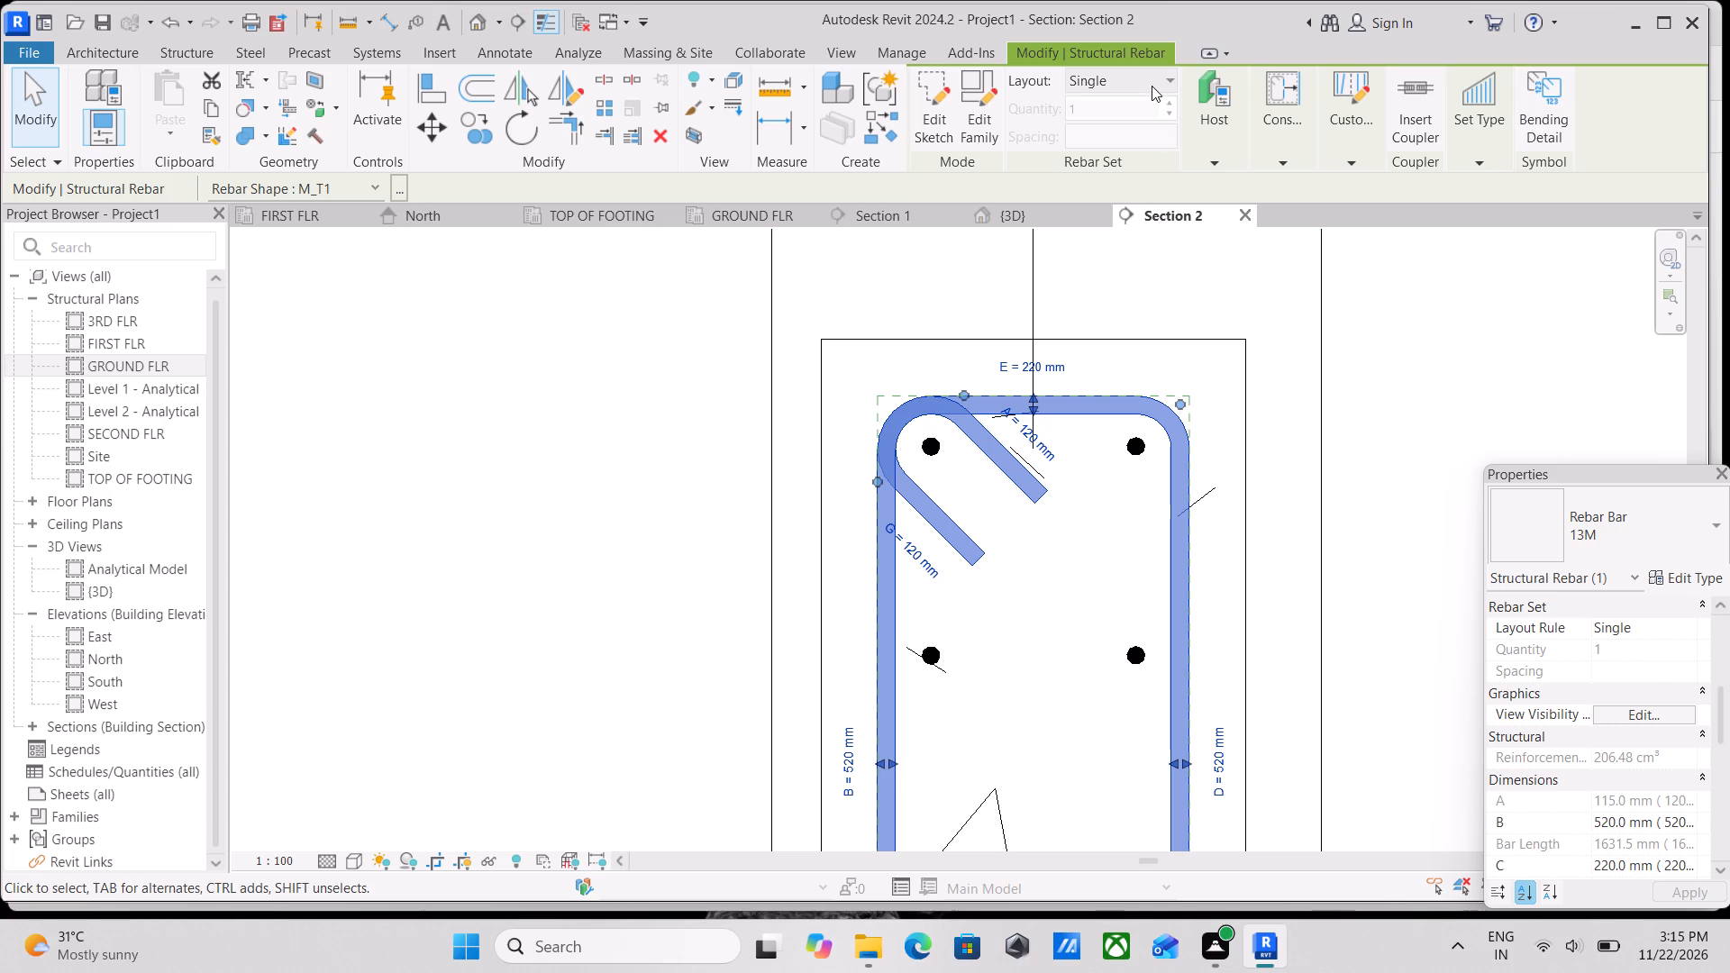
click(1152, 82)
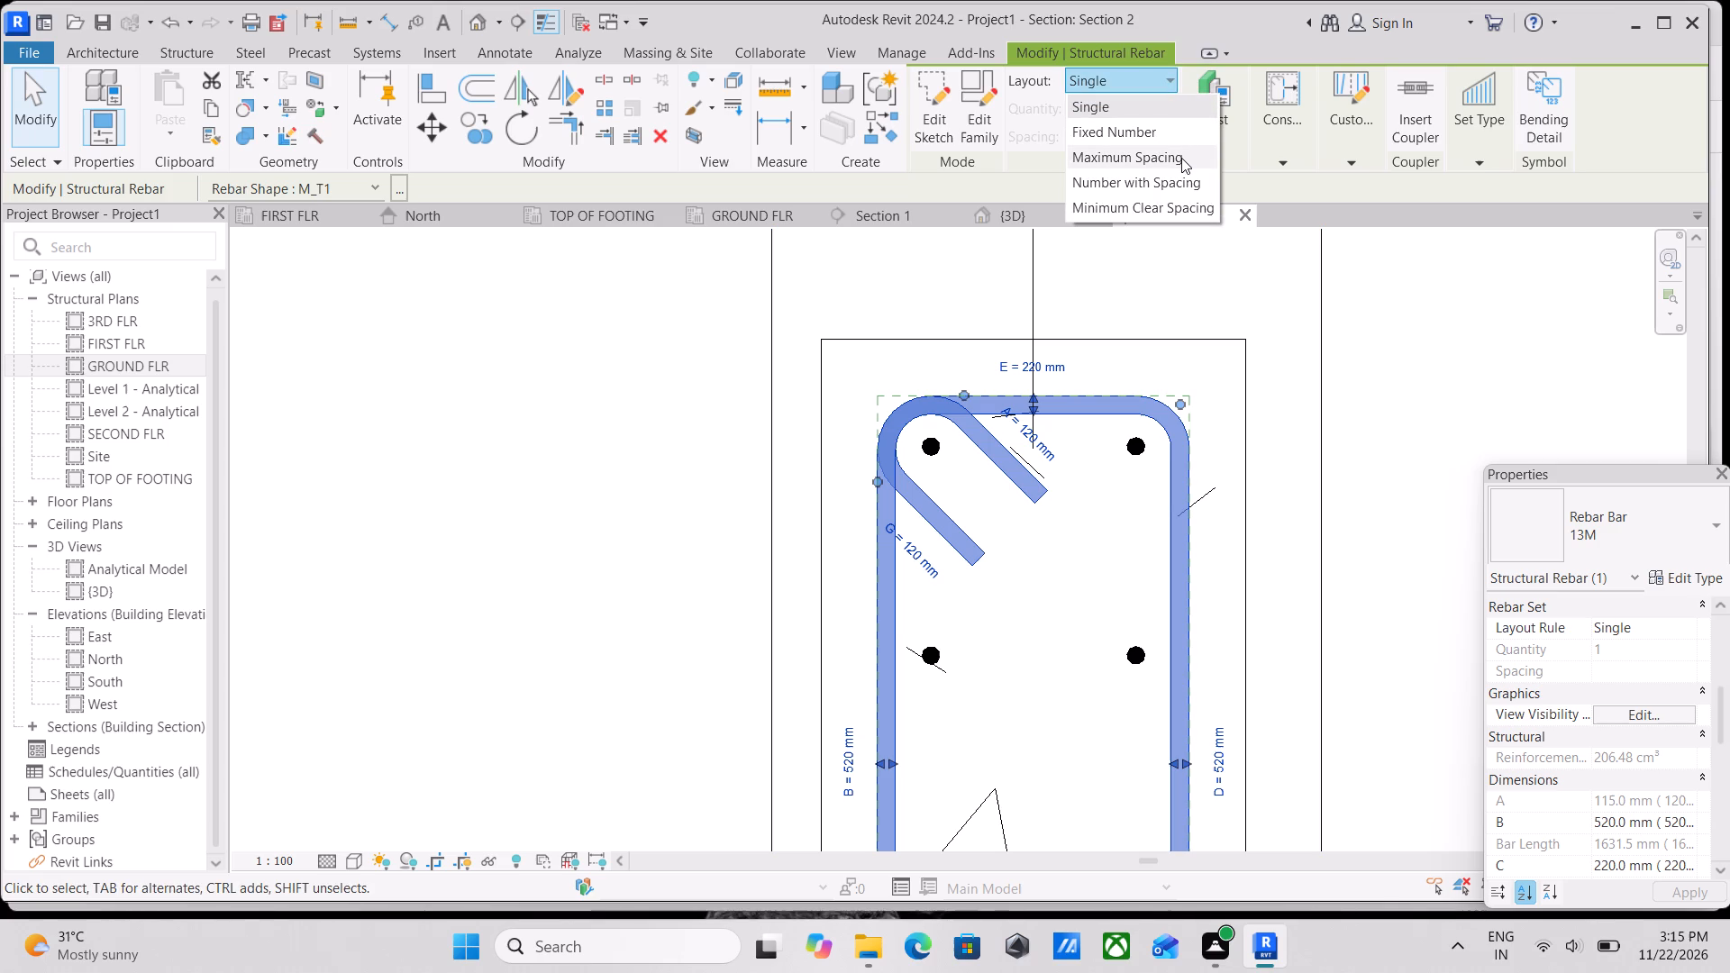
click(1181, 158)
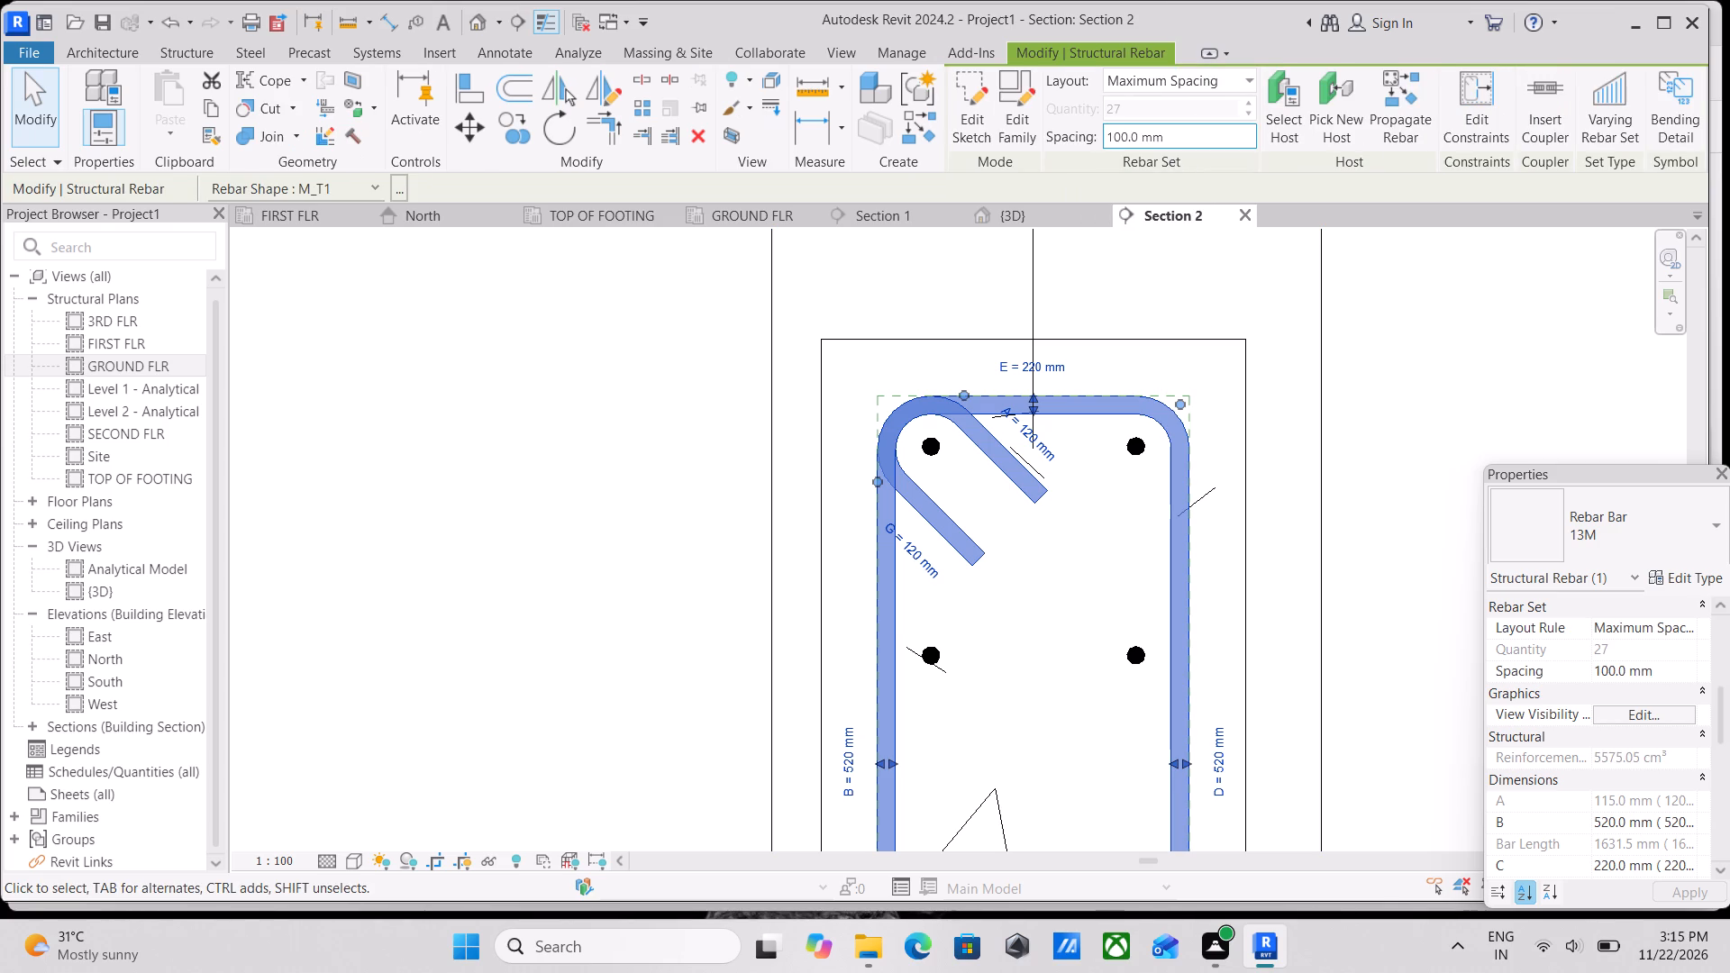
drag(1179, 137, 977, 152)
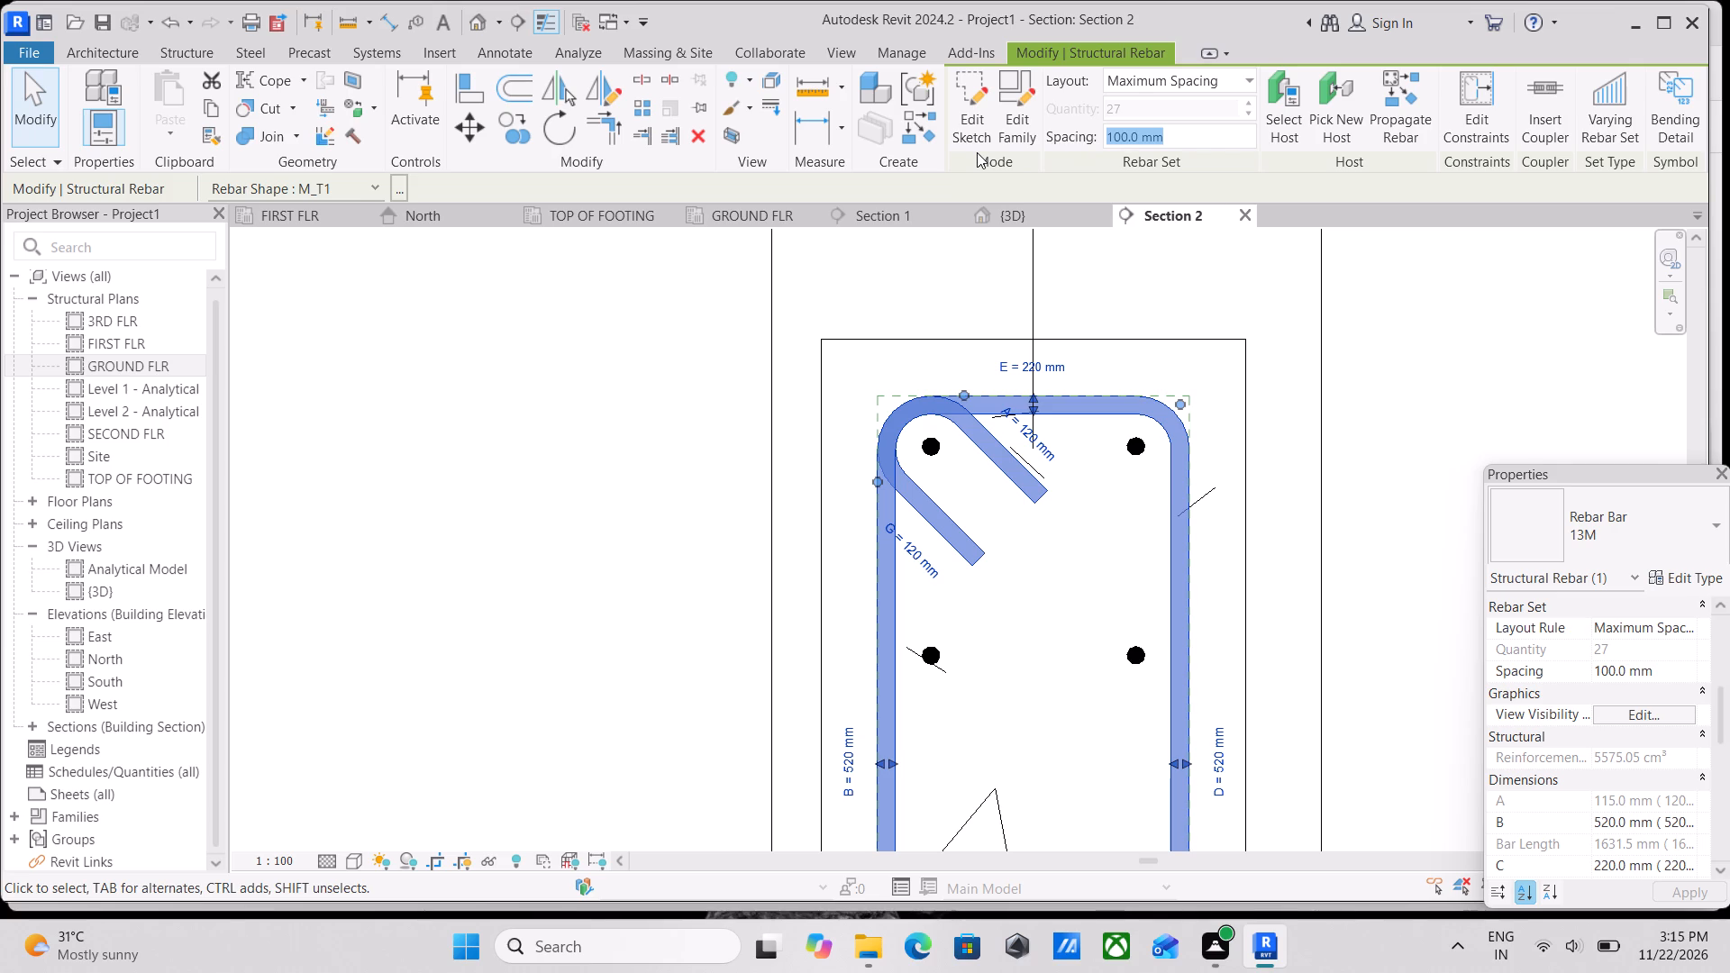
text(120)
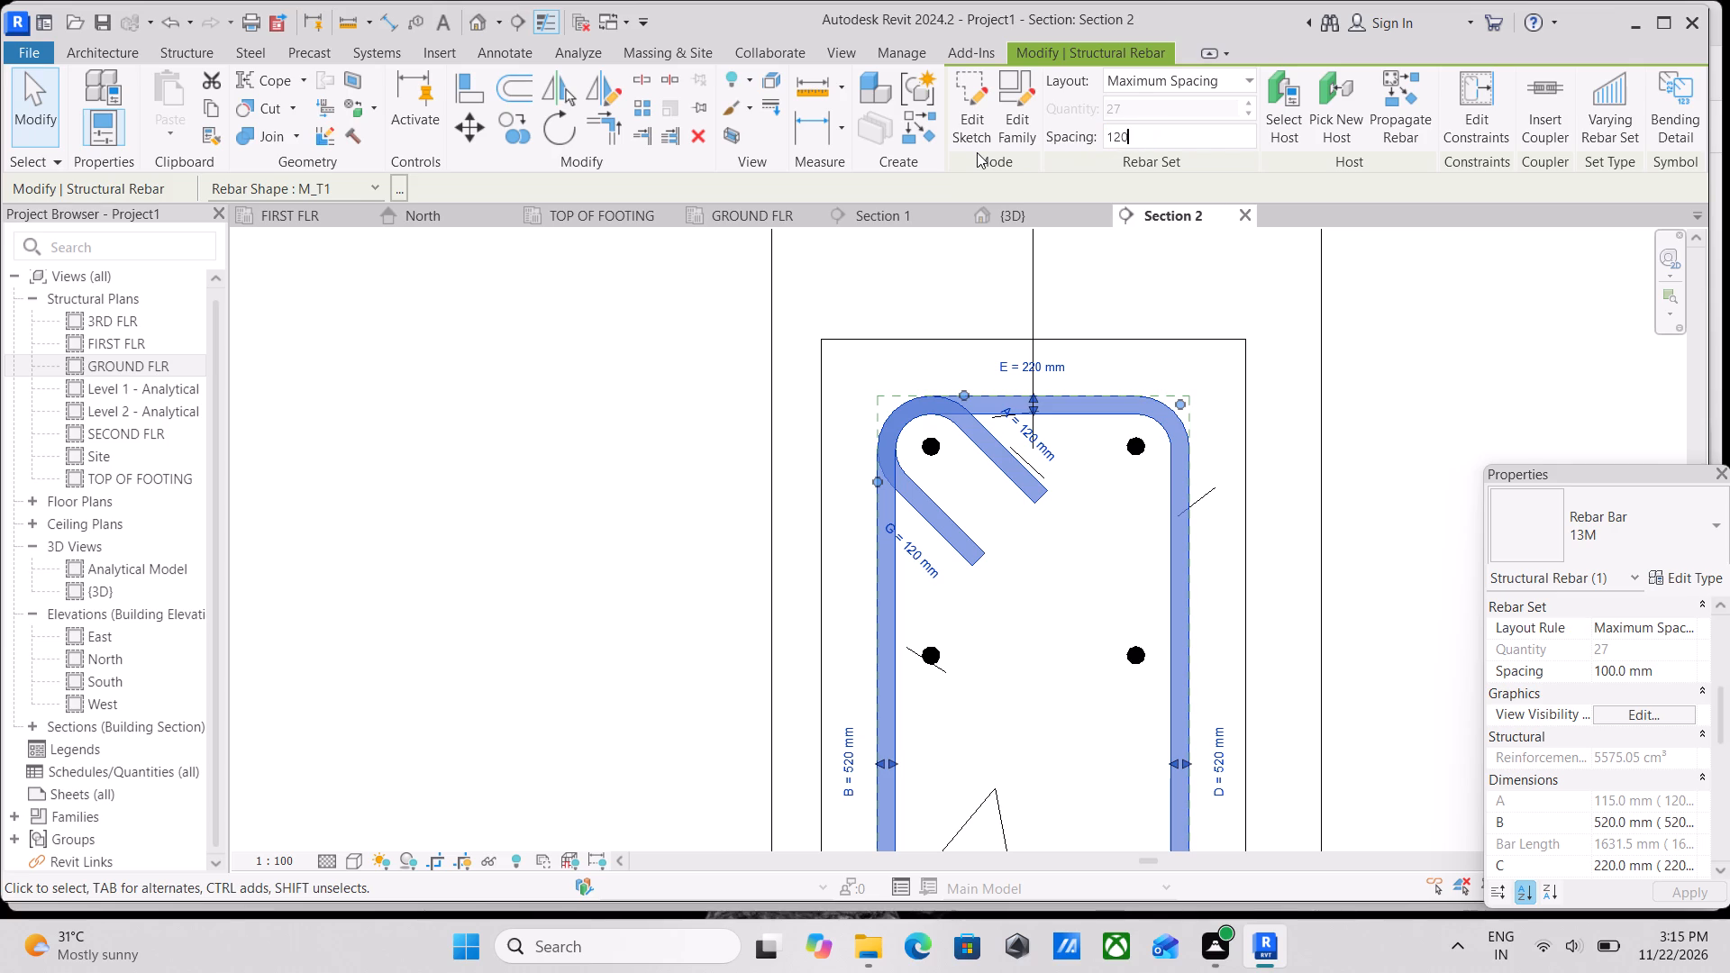
text(MM)
key(Return)
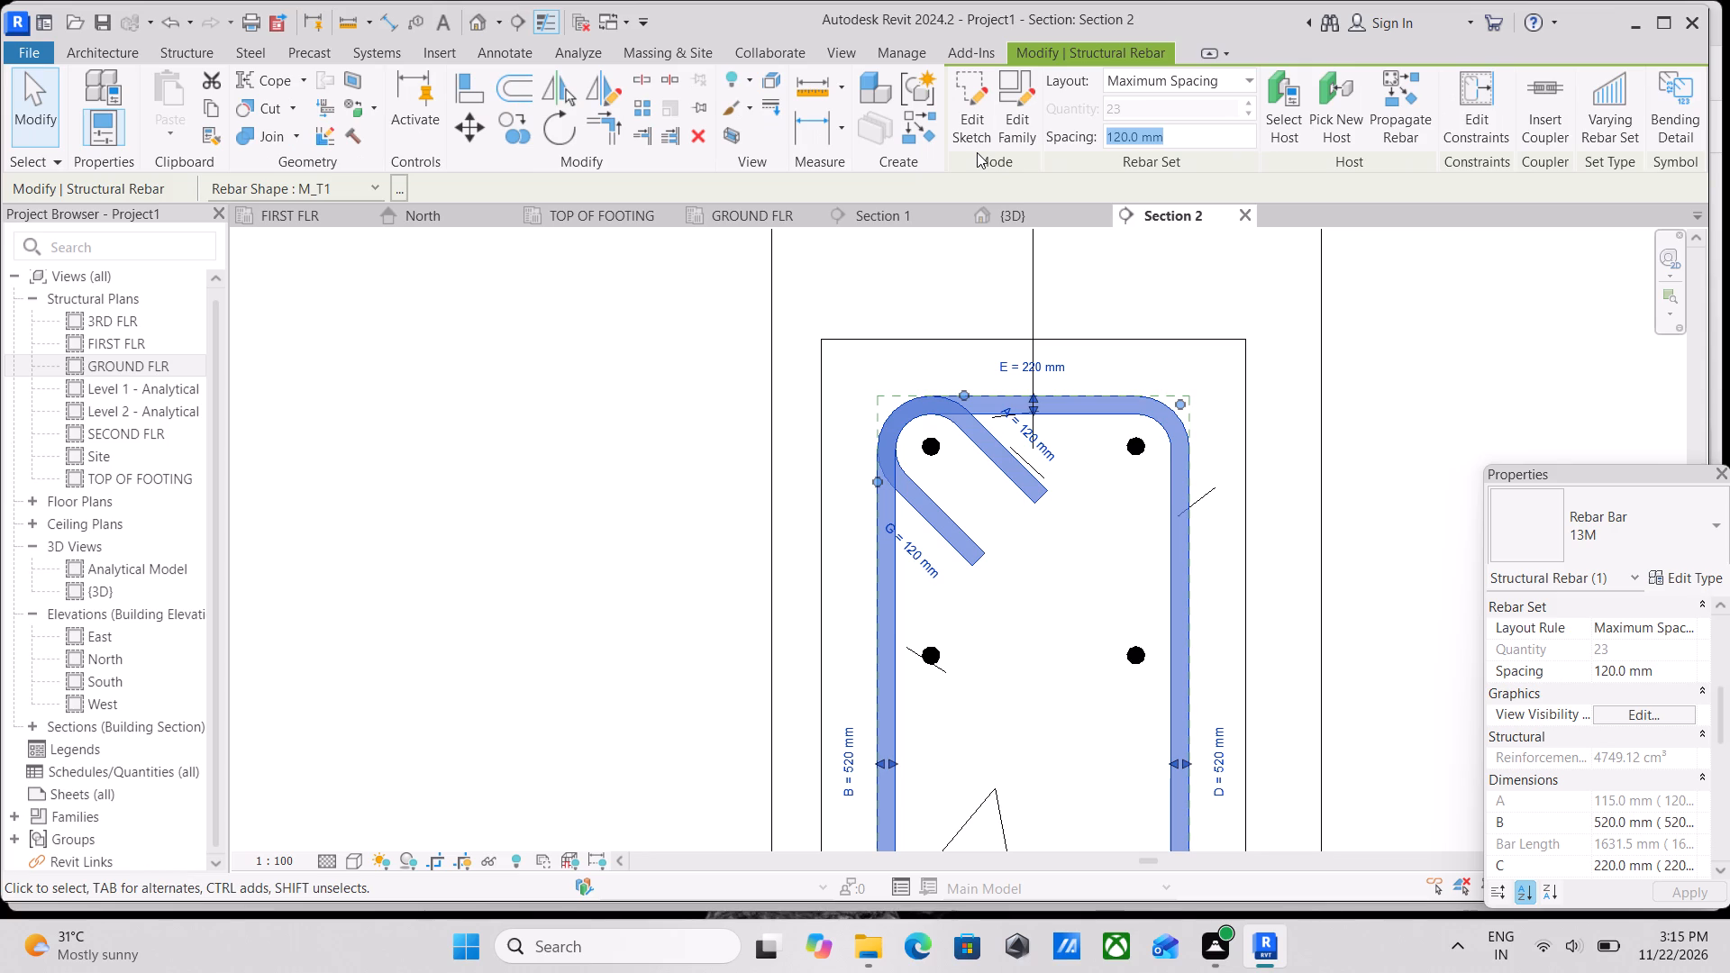
scroll(1062, 202, up, 4)
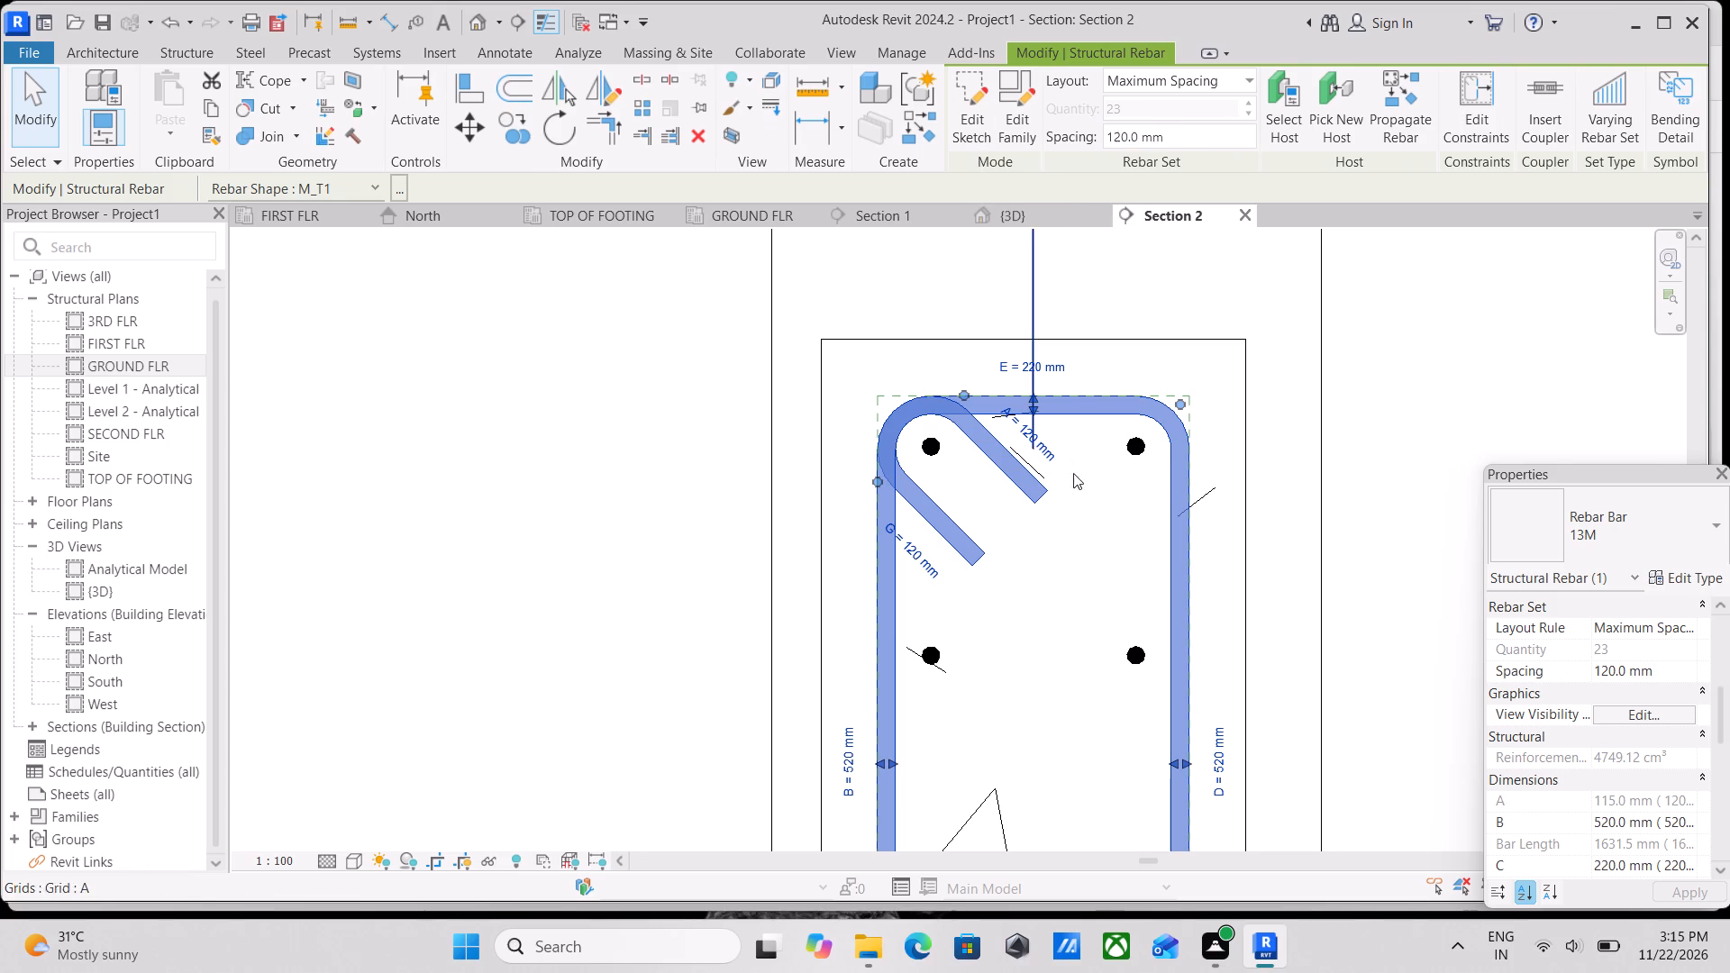
Examine the 120 mm spaced stirrup and the longitudinal bars inside it in the beam's cross-section.
scroll(1092, 503, up, 2)
key(Escape)
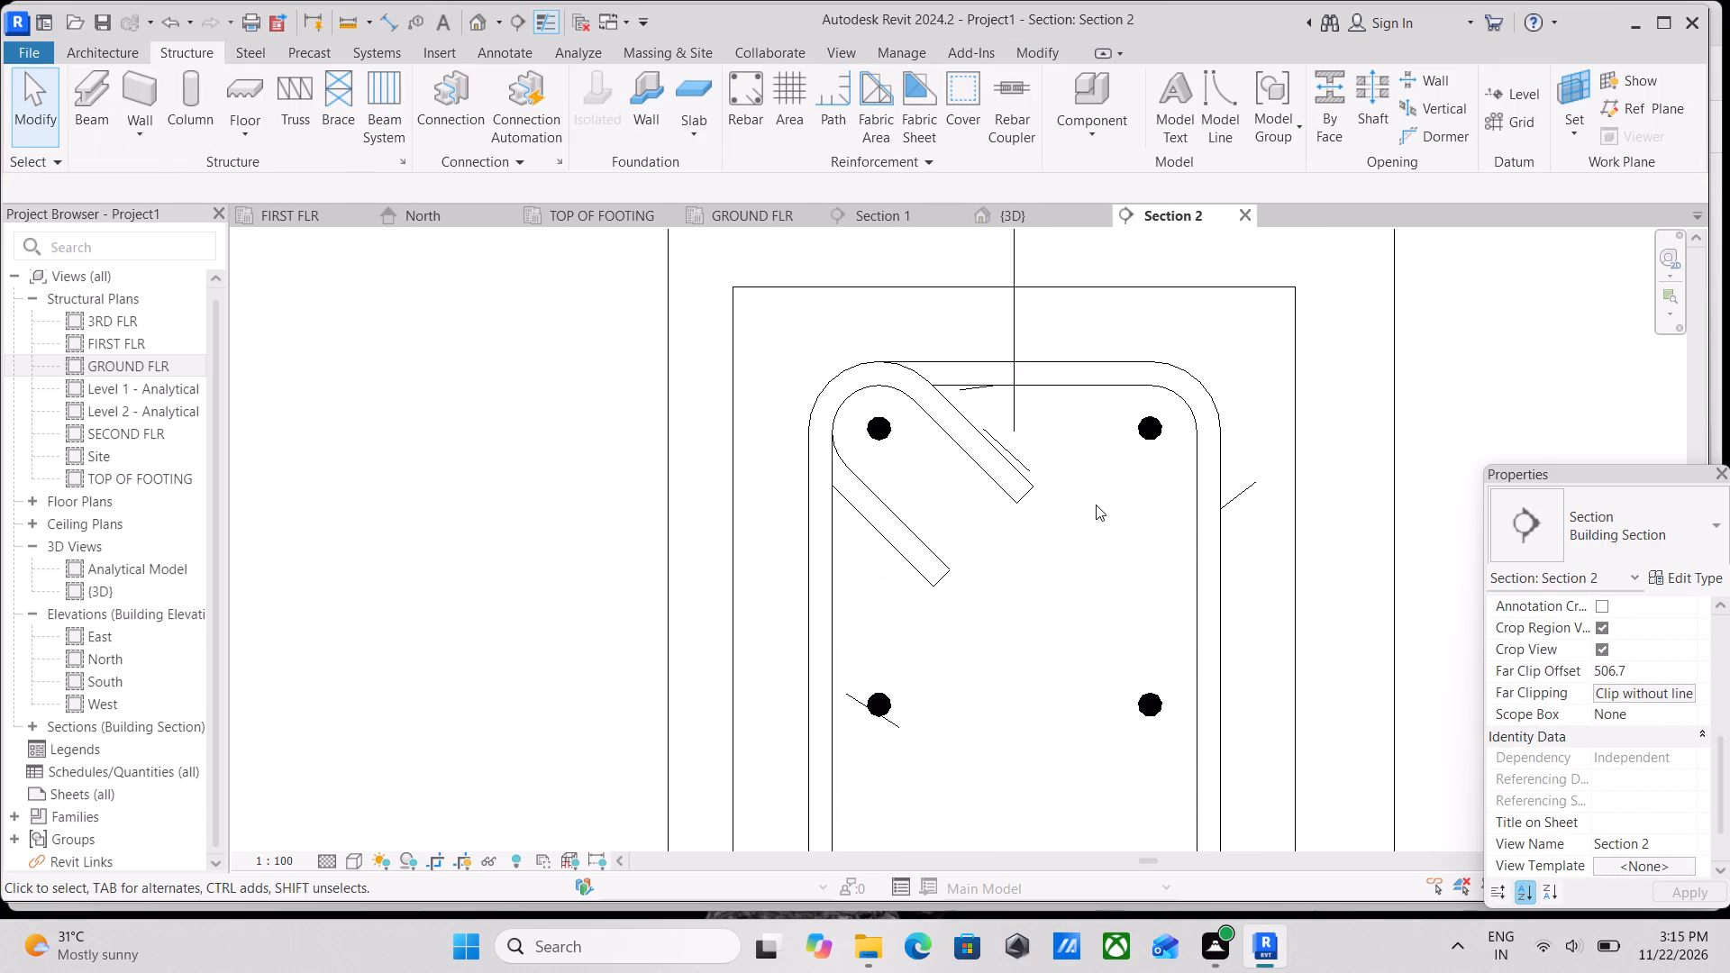
scroll(1099, 493, up, 1)
scroll(1161, 338, down, 4)
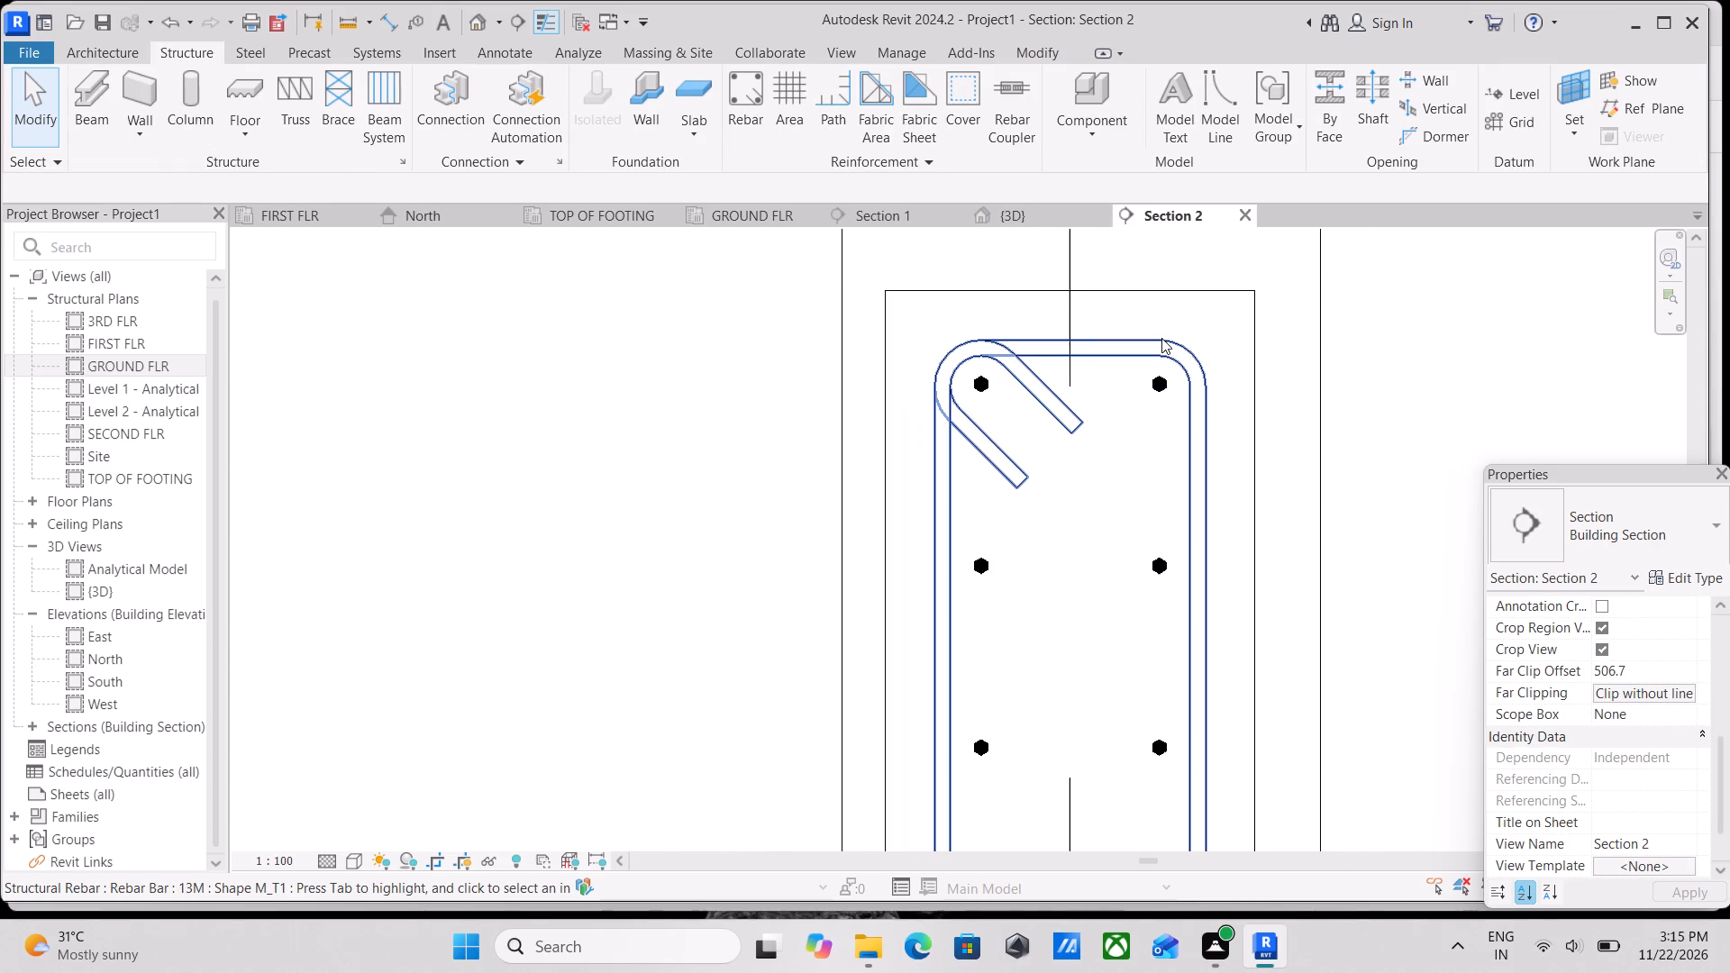
click(1161, 338)
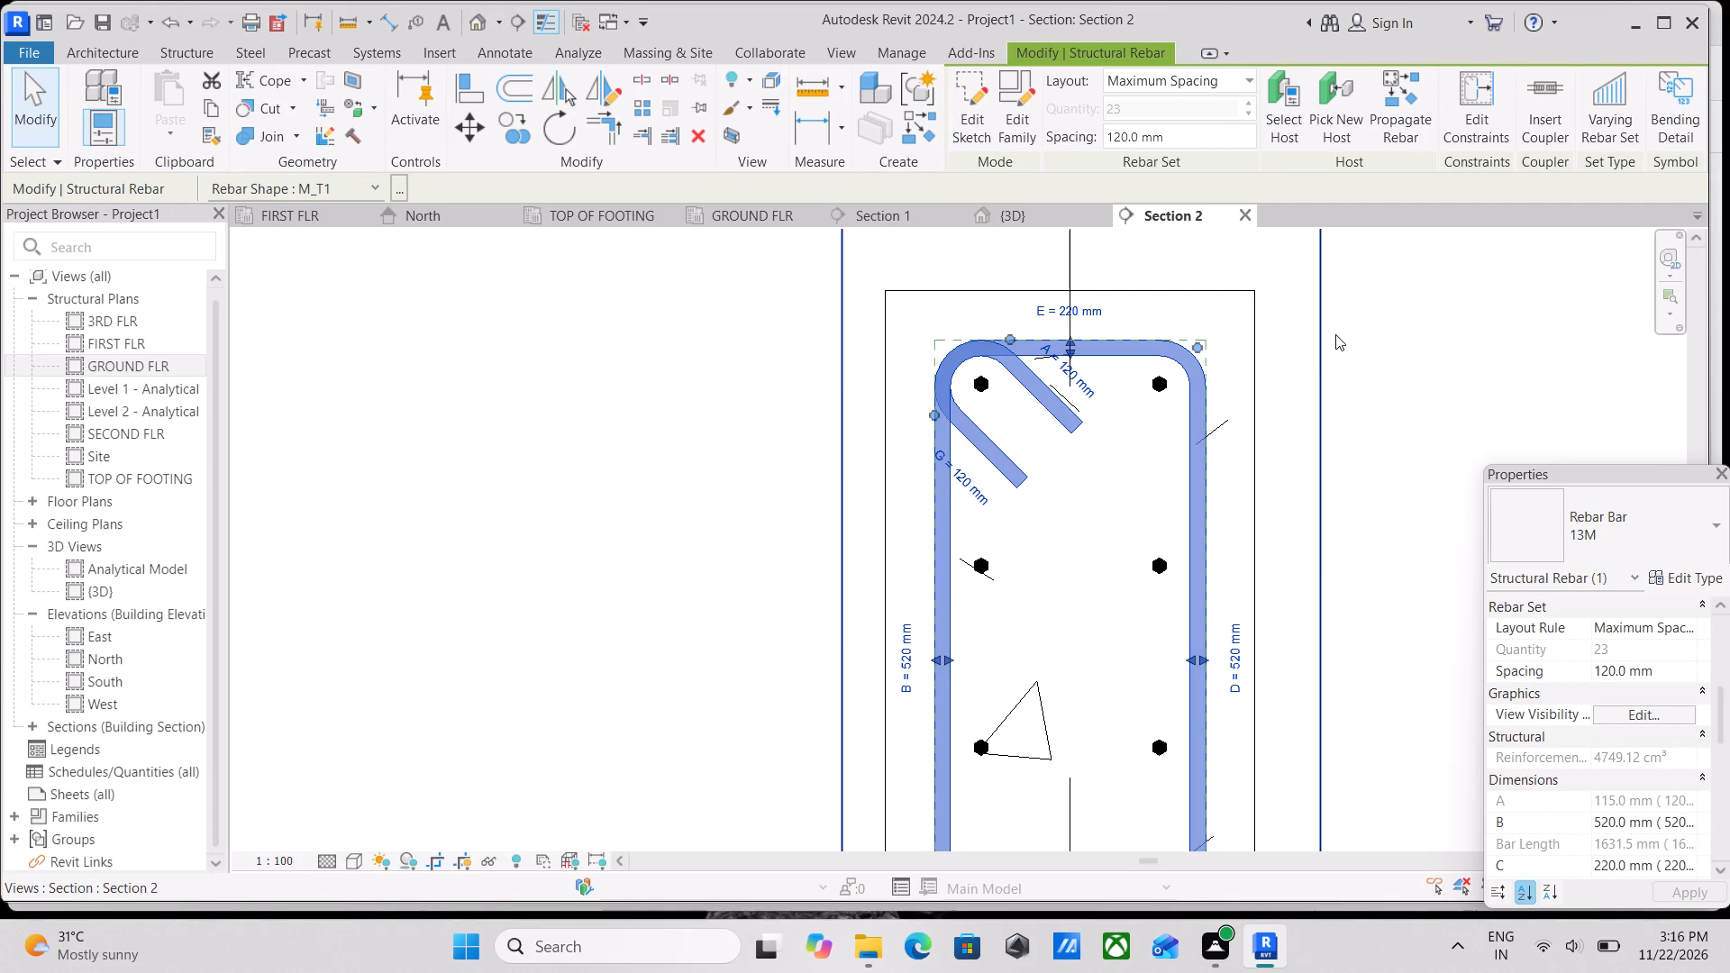
scroll(1257, 414, up, 3)
scroll(1137, 378, down, 5)
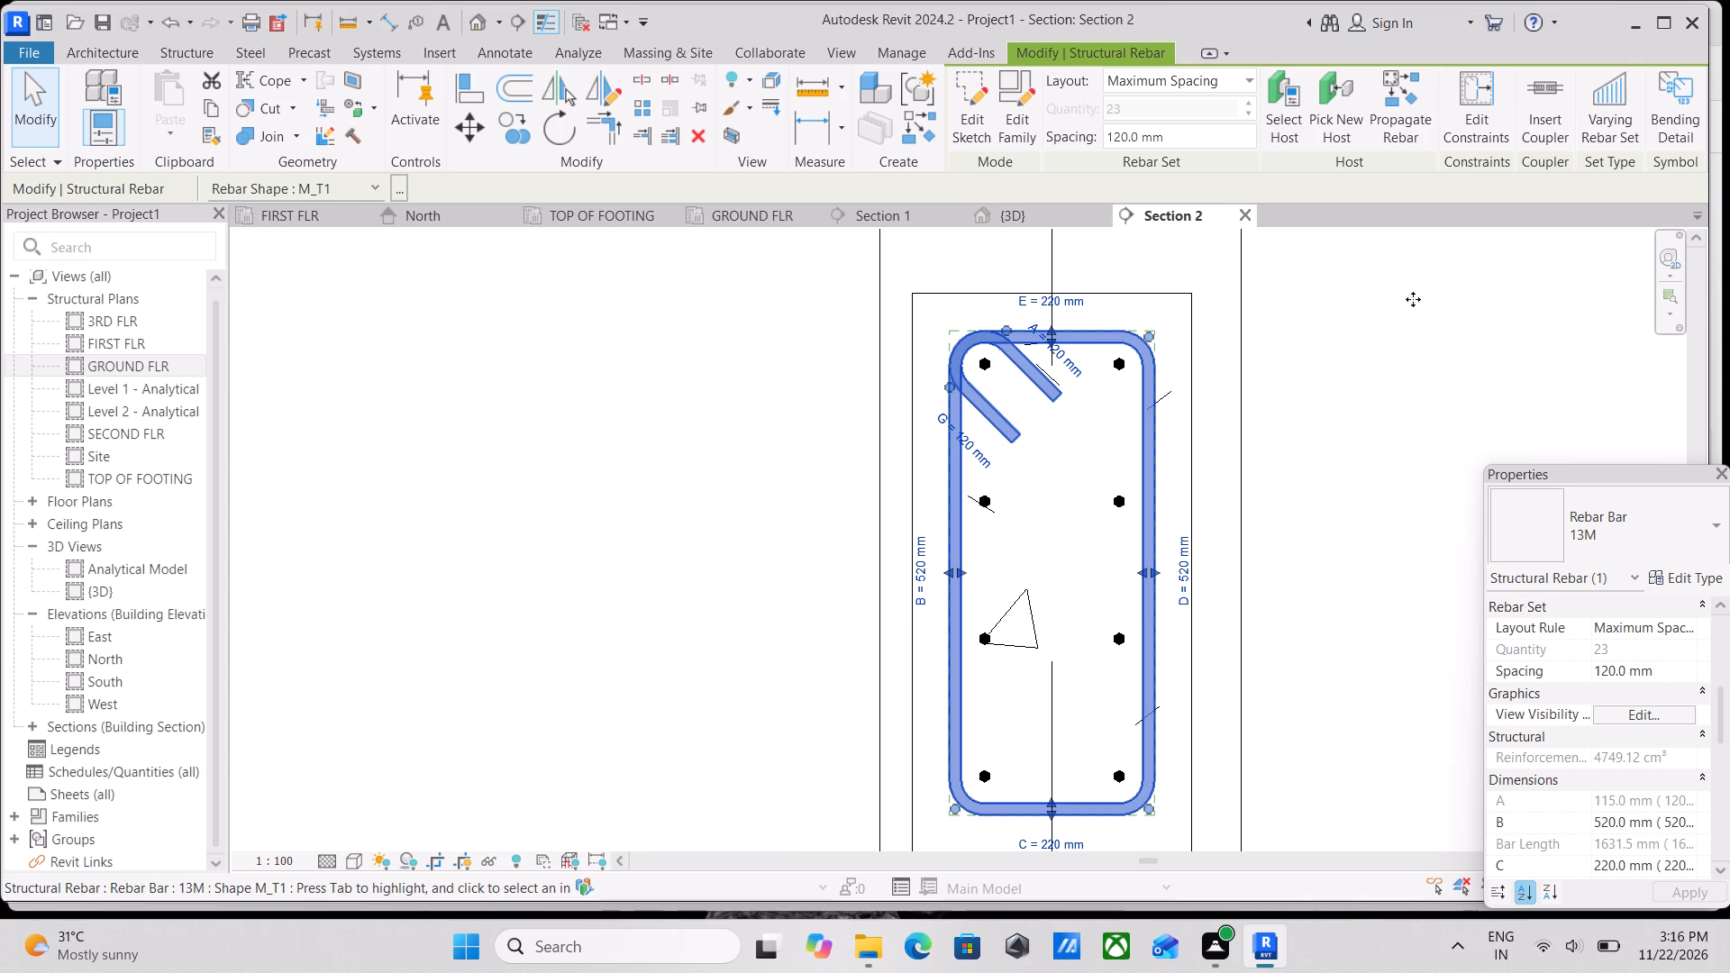
scroll(1429, 305, up, 2)
scroll(905, 428, up, 3)
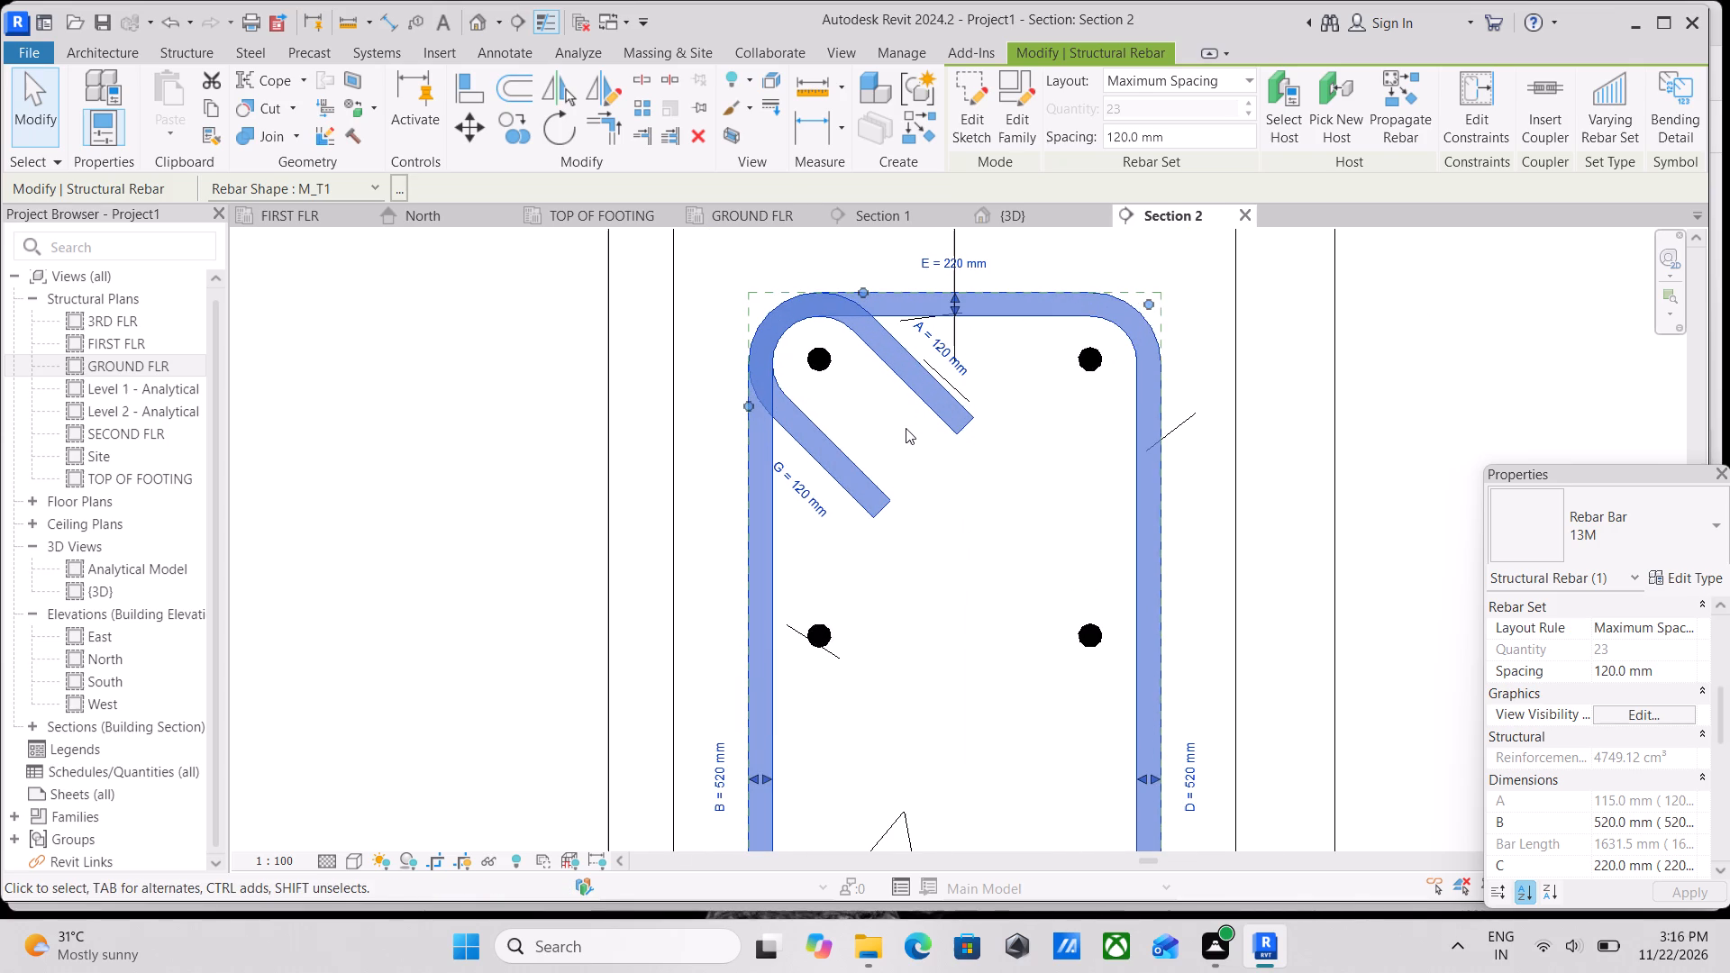
key(Escape)
scroll(906, 428, down, 4)
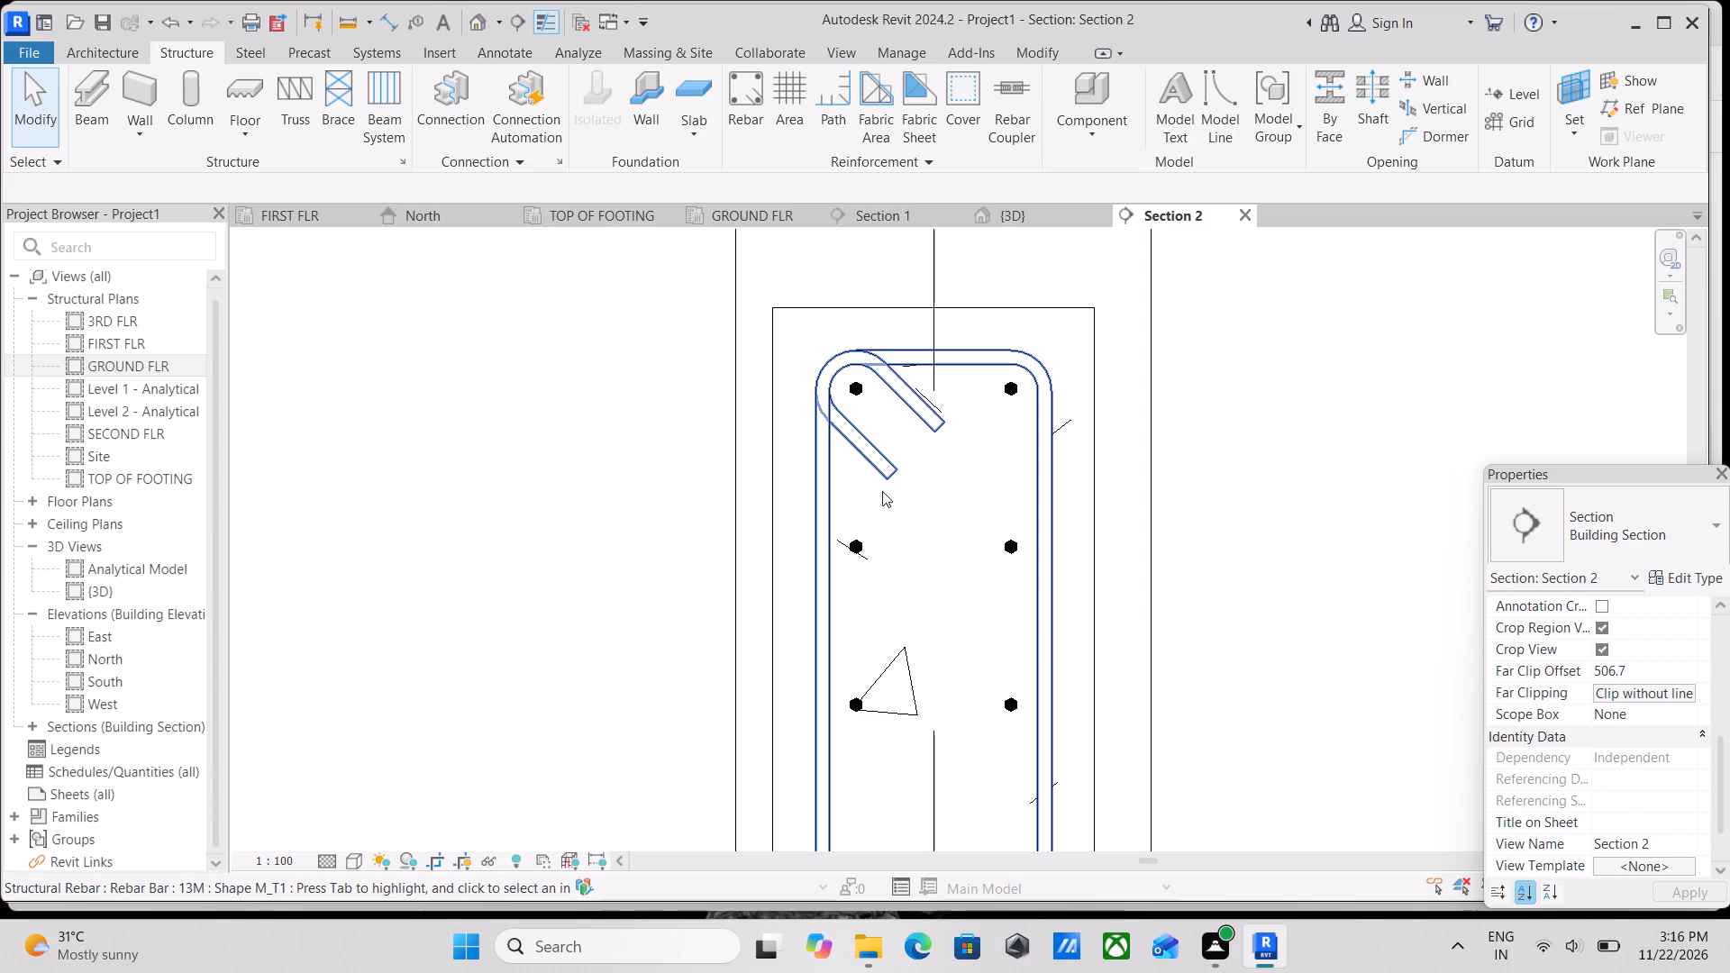
scroll(882, 491, up, 3)
scroll(876, 487, down, 3)
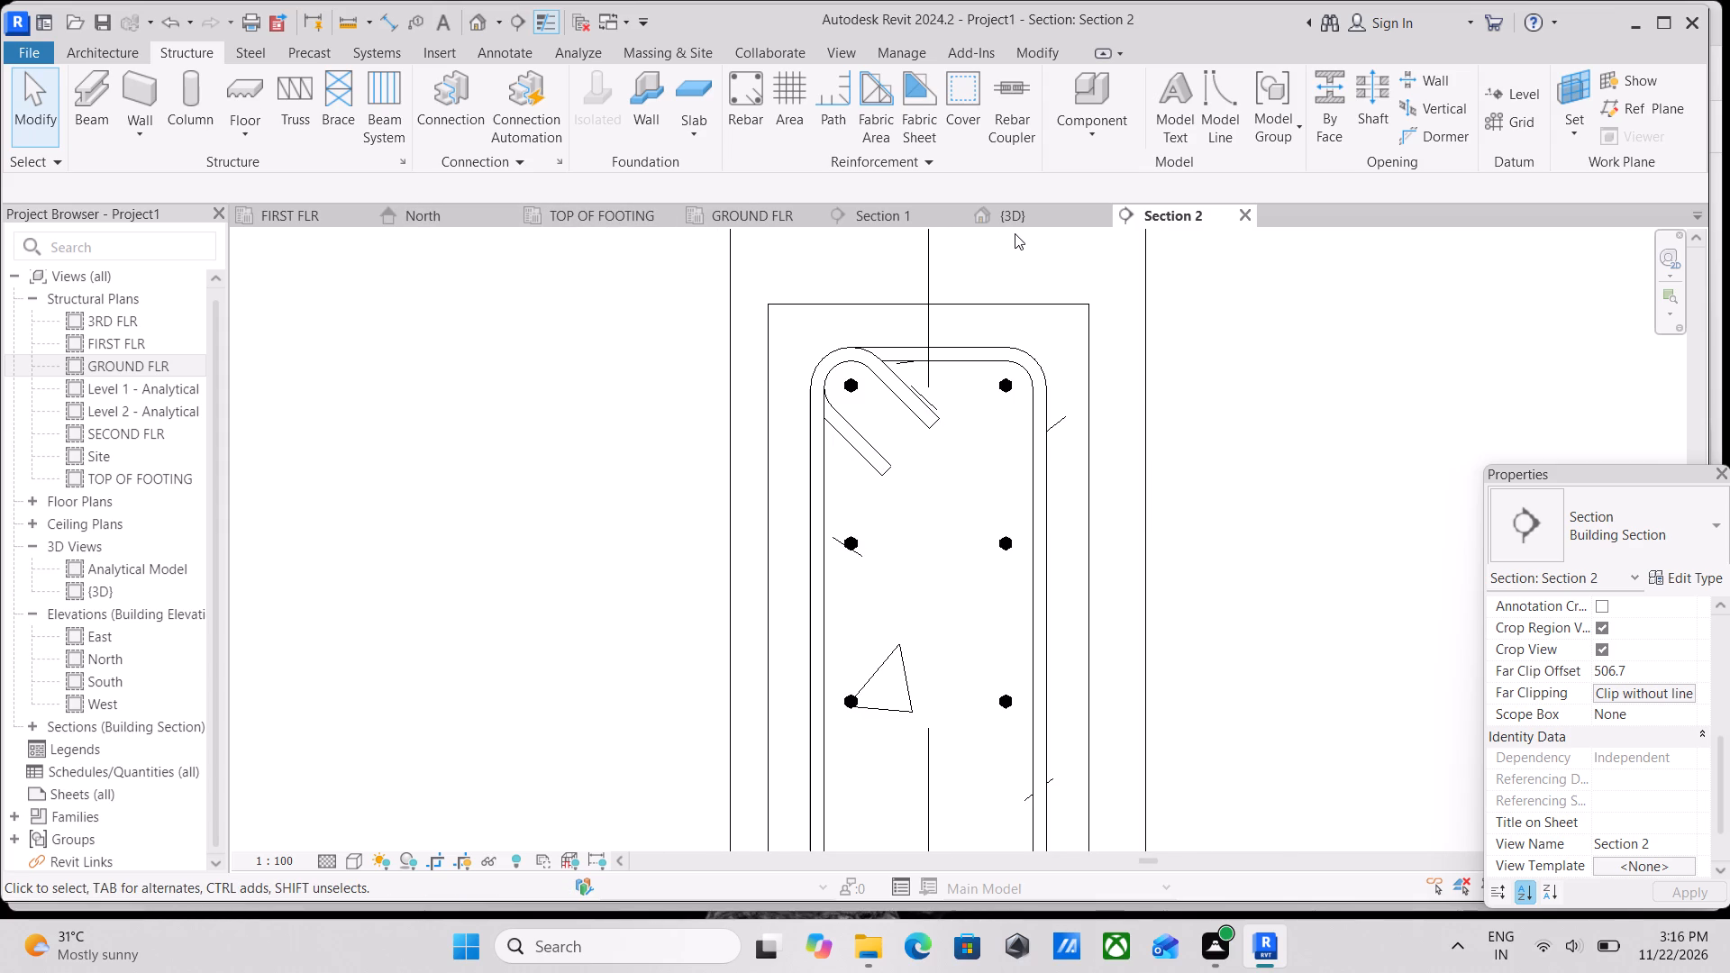
In the 3D view's left orientation, shorten one four-bar longitudinal set to the grid 2 column face, making it about 3000 mm long.
click(1016, 205)
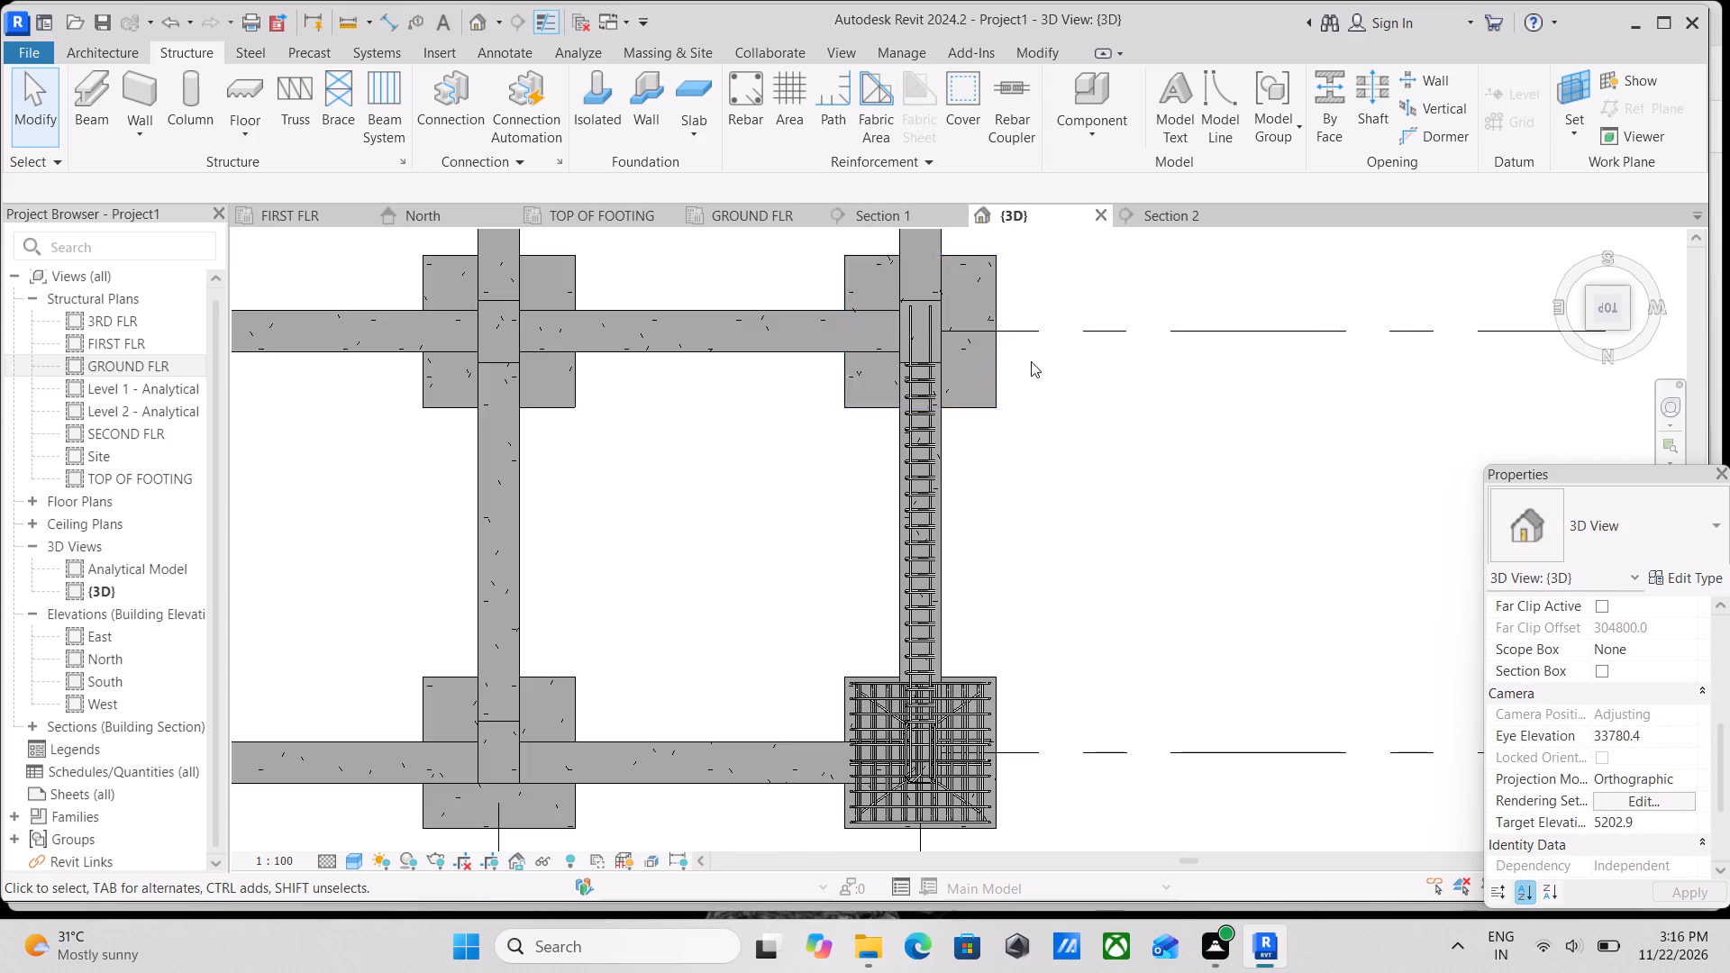
click(1628, 324)
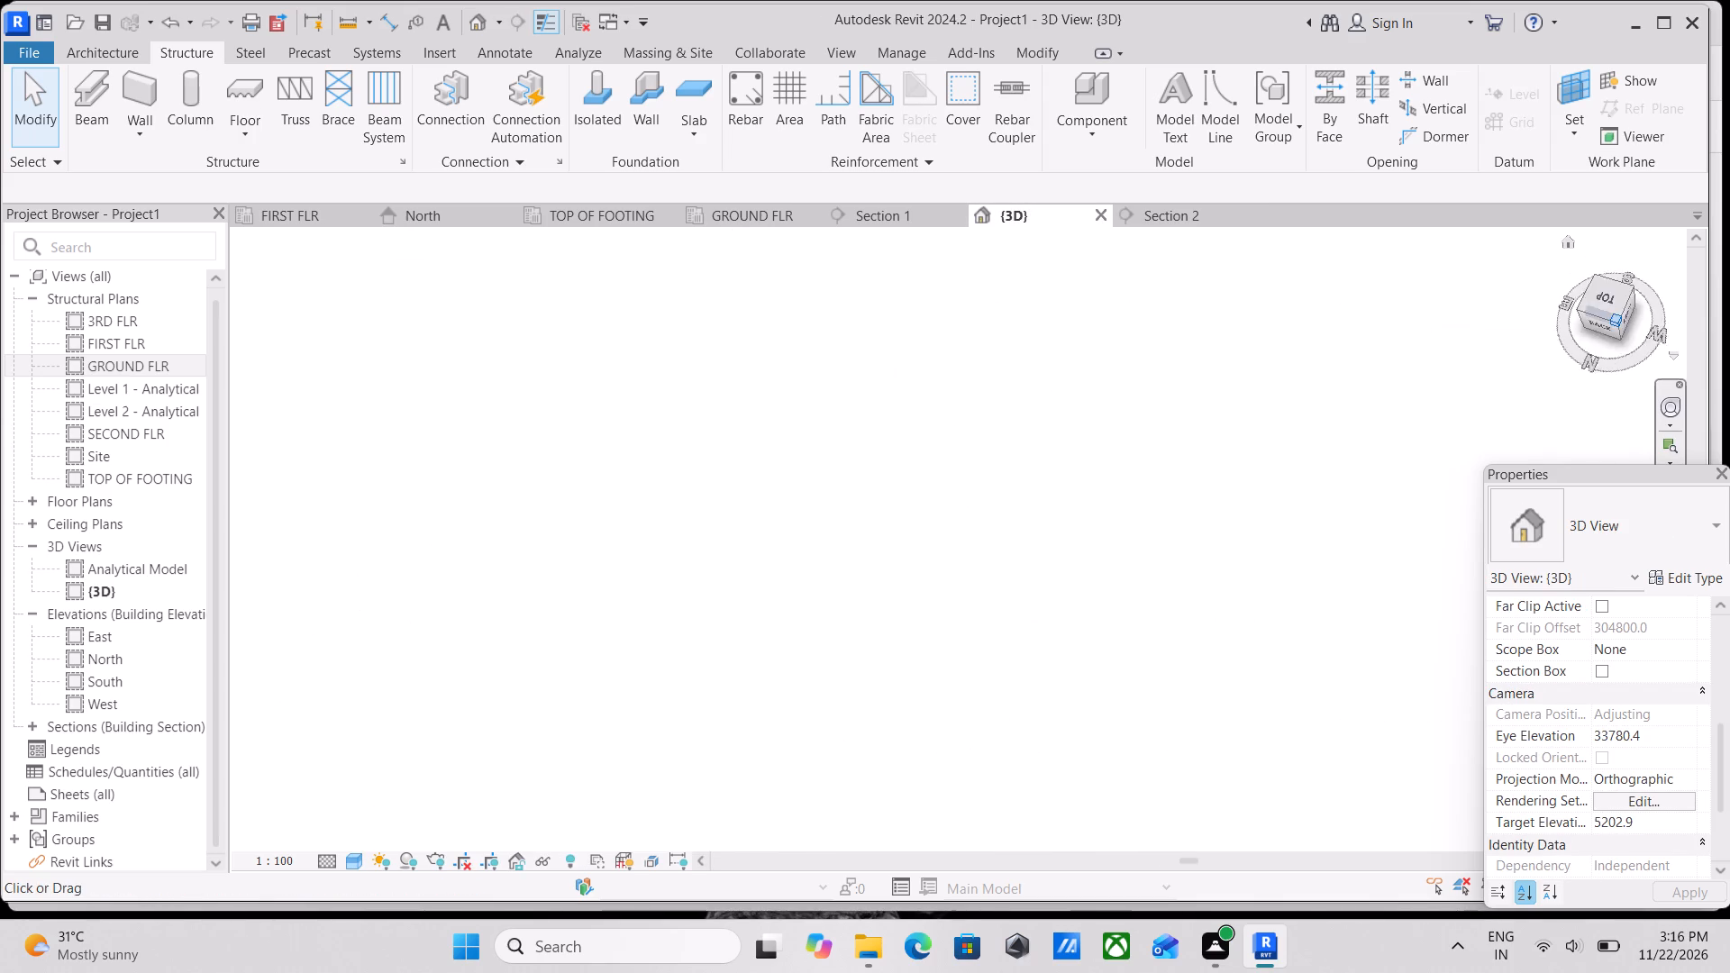
click(1624, 317)
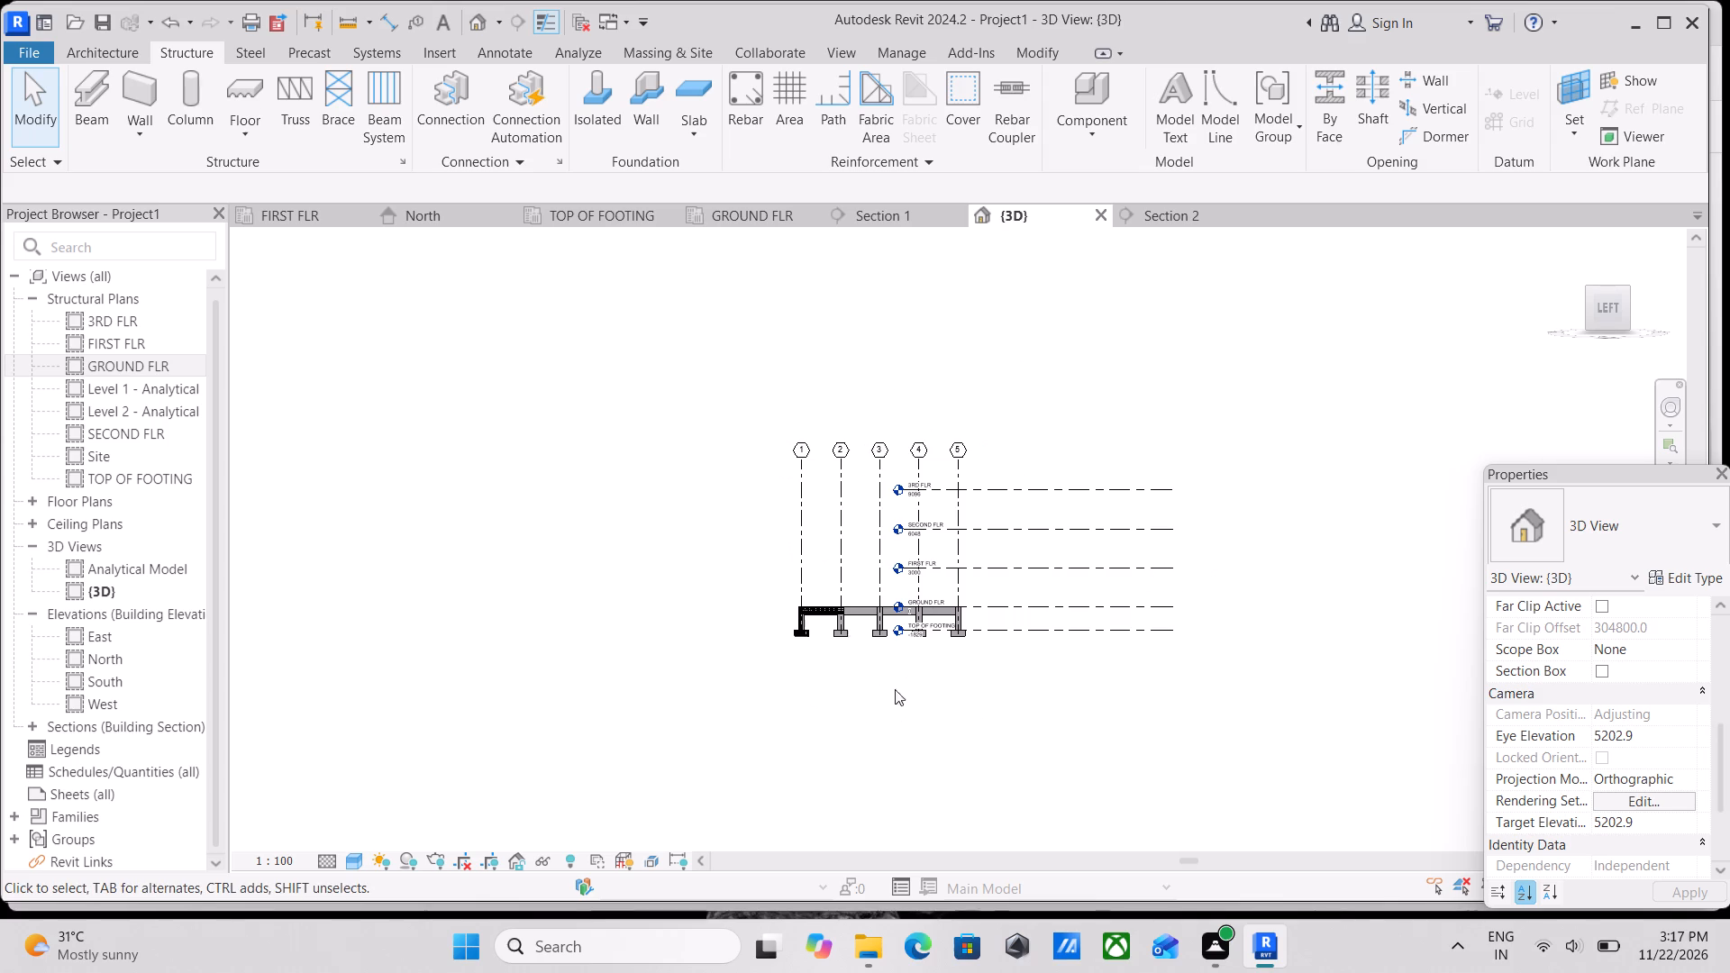
scroll(862, 665, up, 3)
scroll(777, 561, up, 7)
scroll(852, 618, up, 4)
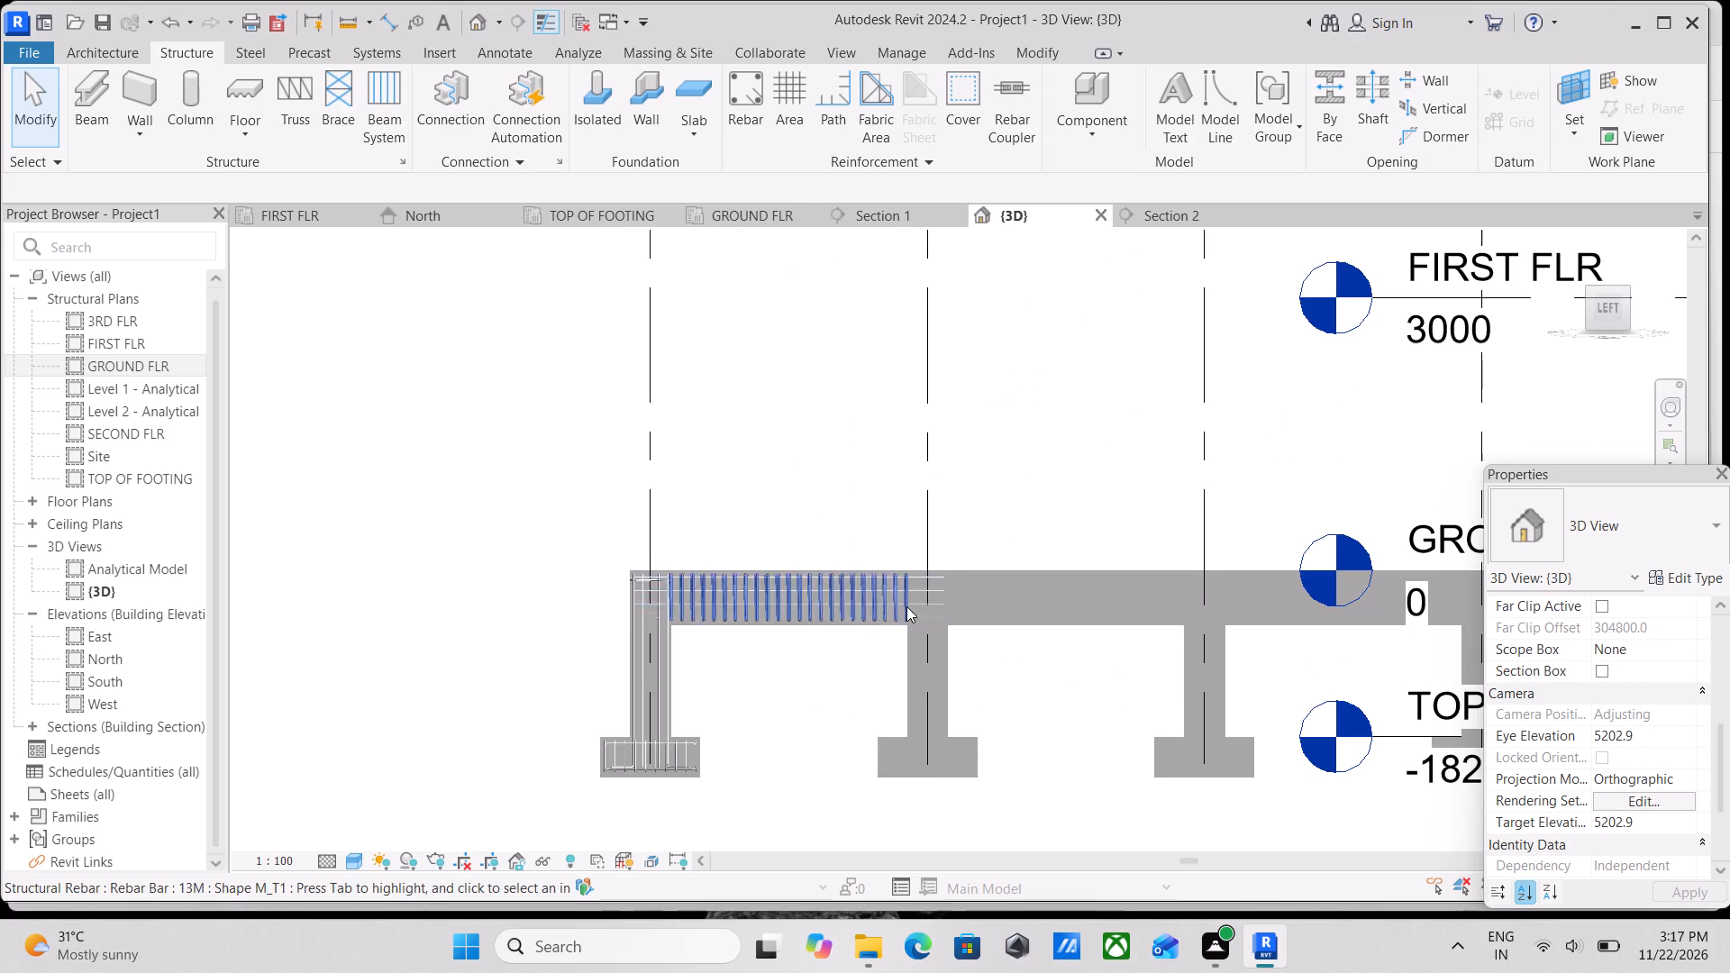
scroll(950, 588, up, 9)
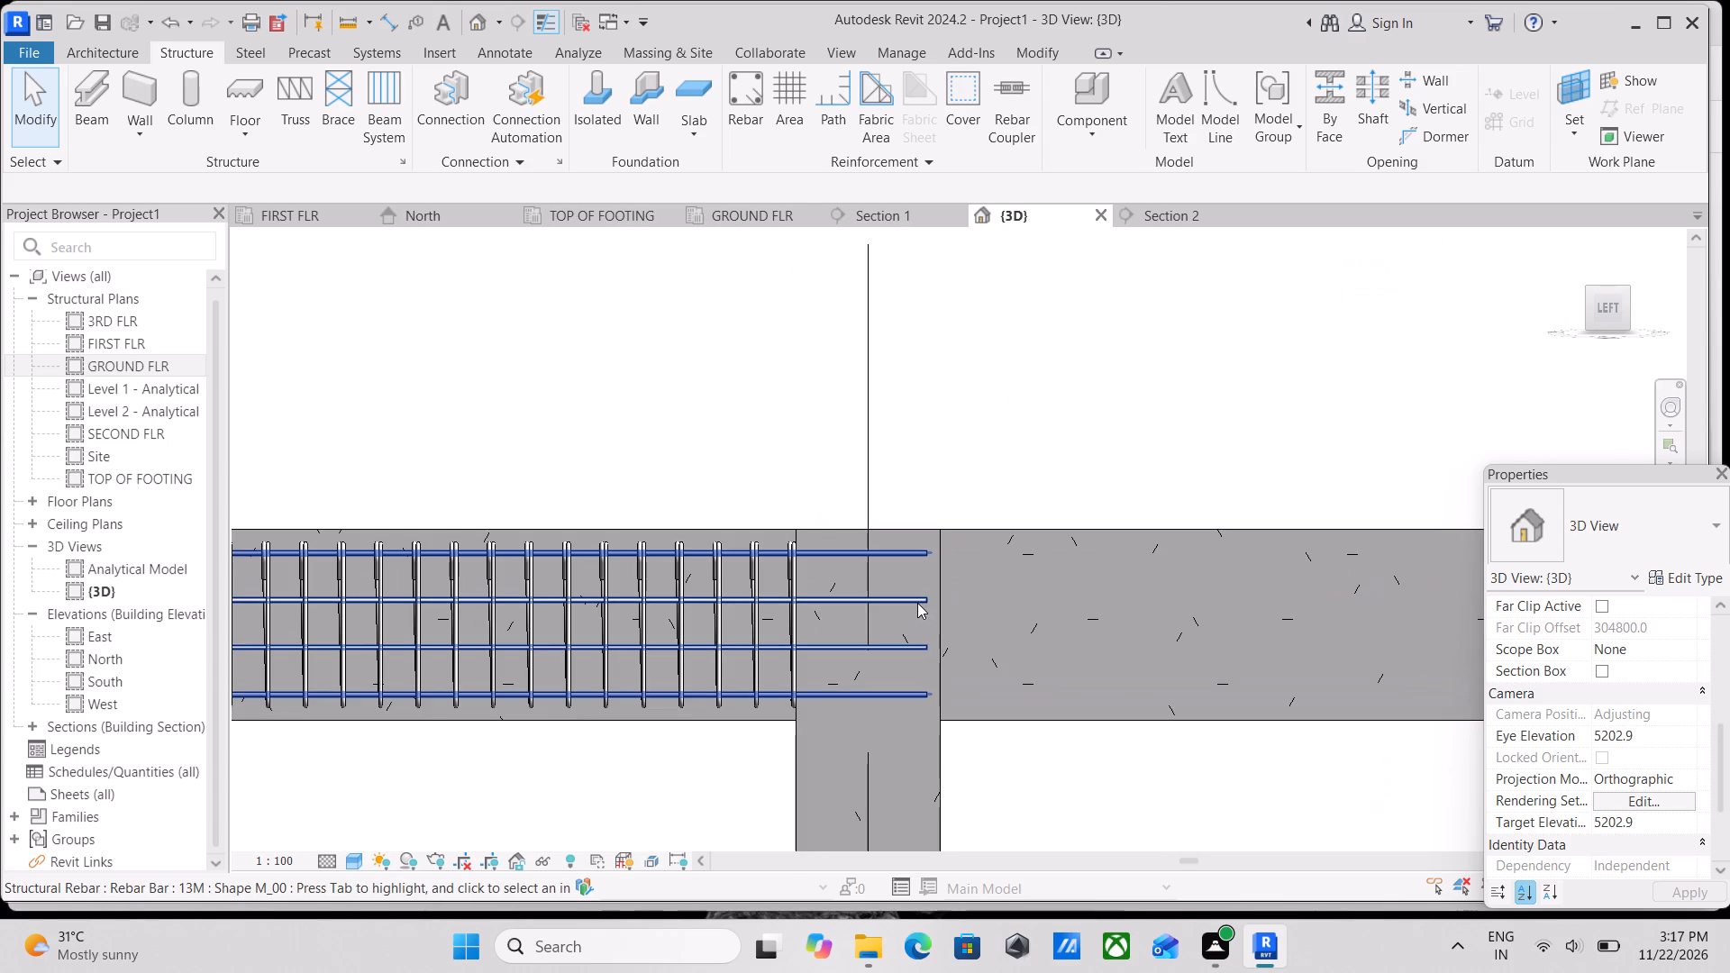
click(917, 603)
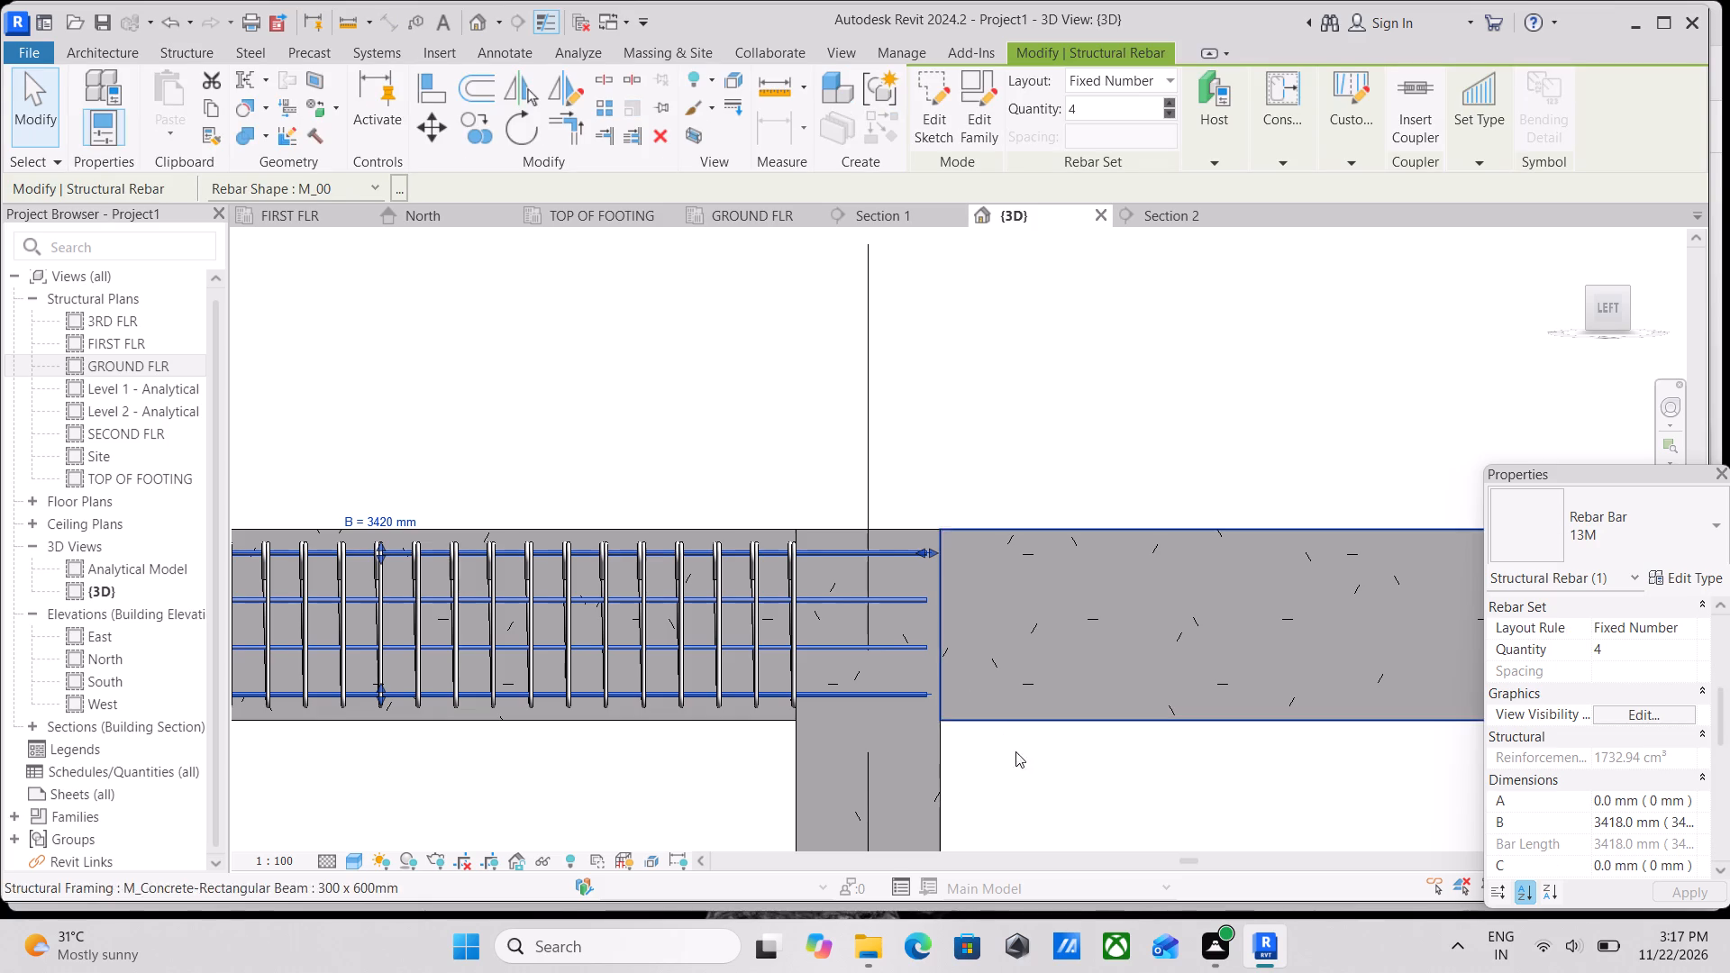
scroll(1072, 794, down, 4)
middle_drag(1063, 785, 1261, 782)
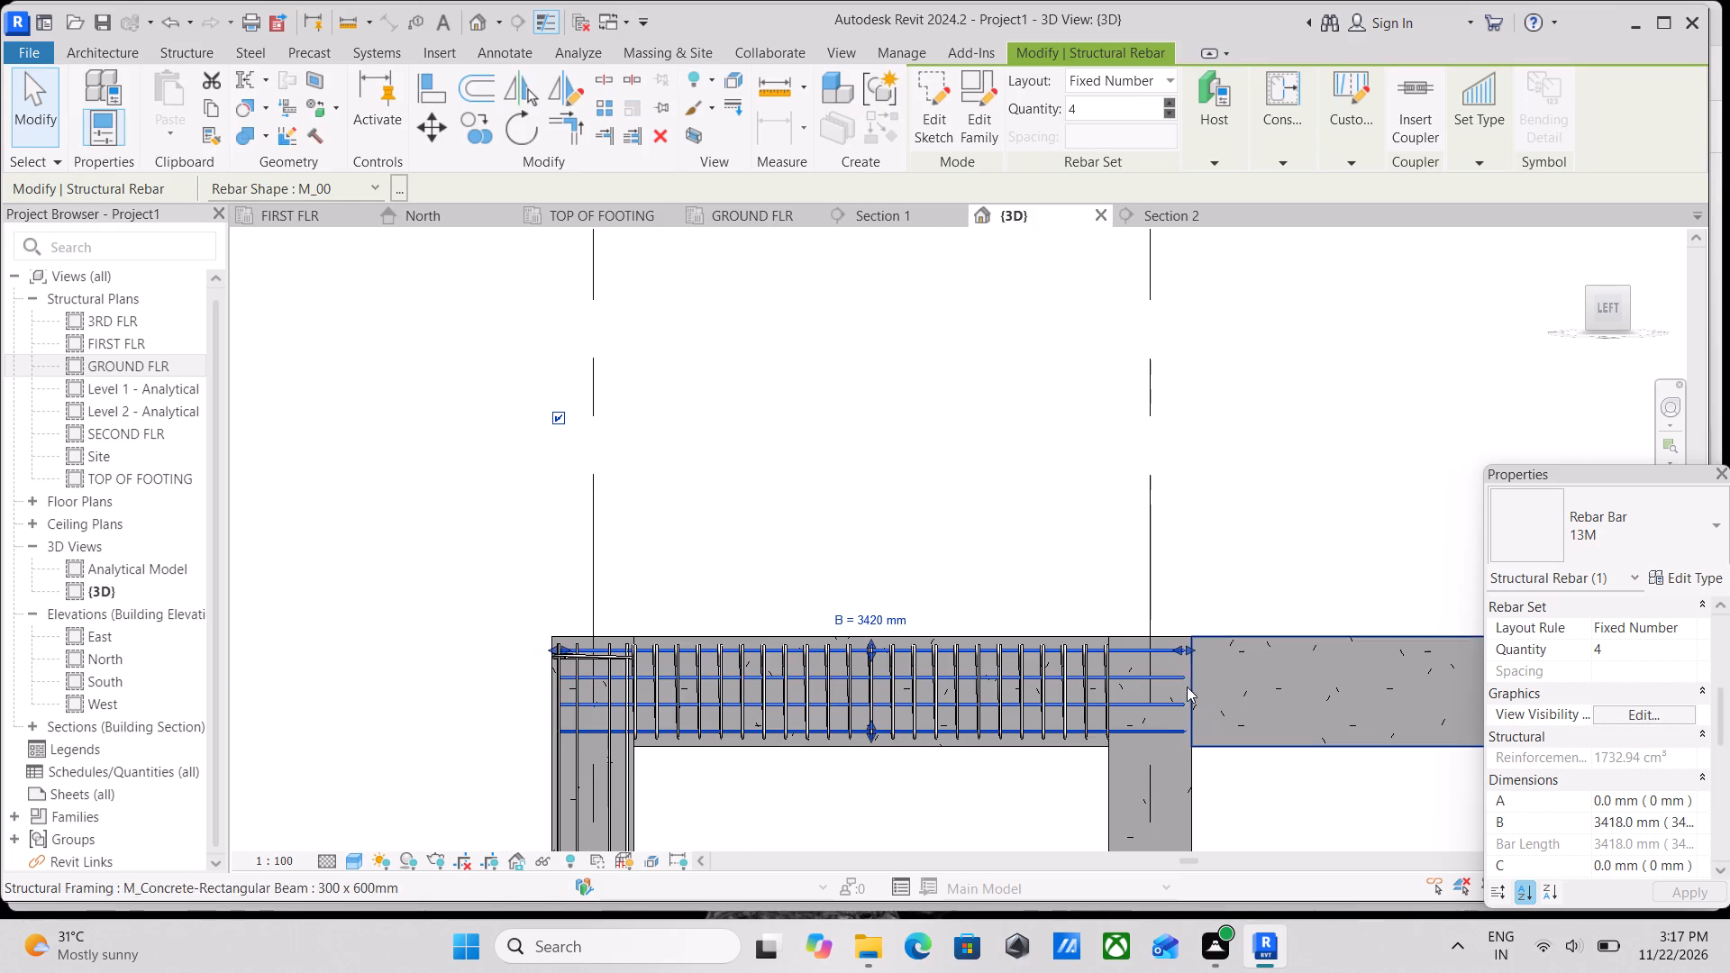
scroll(1157, 637, up, 3)
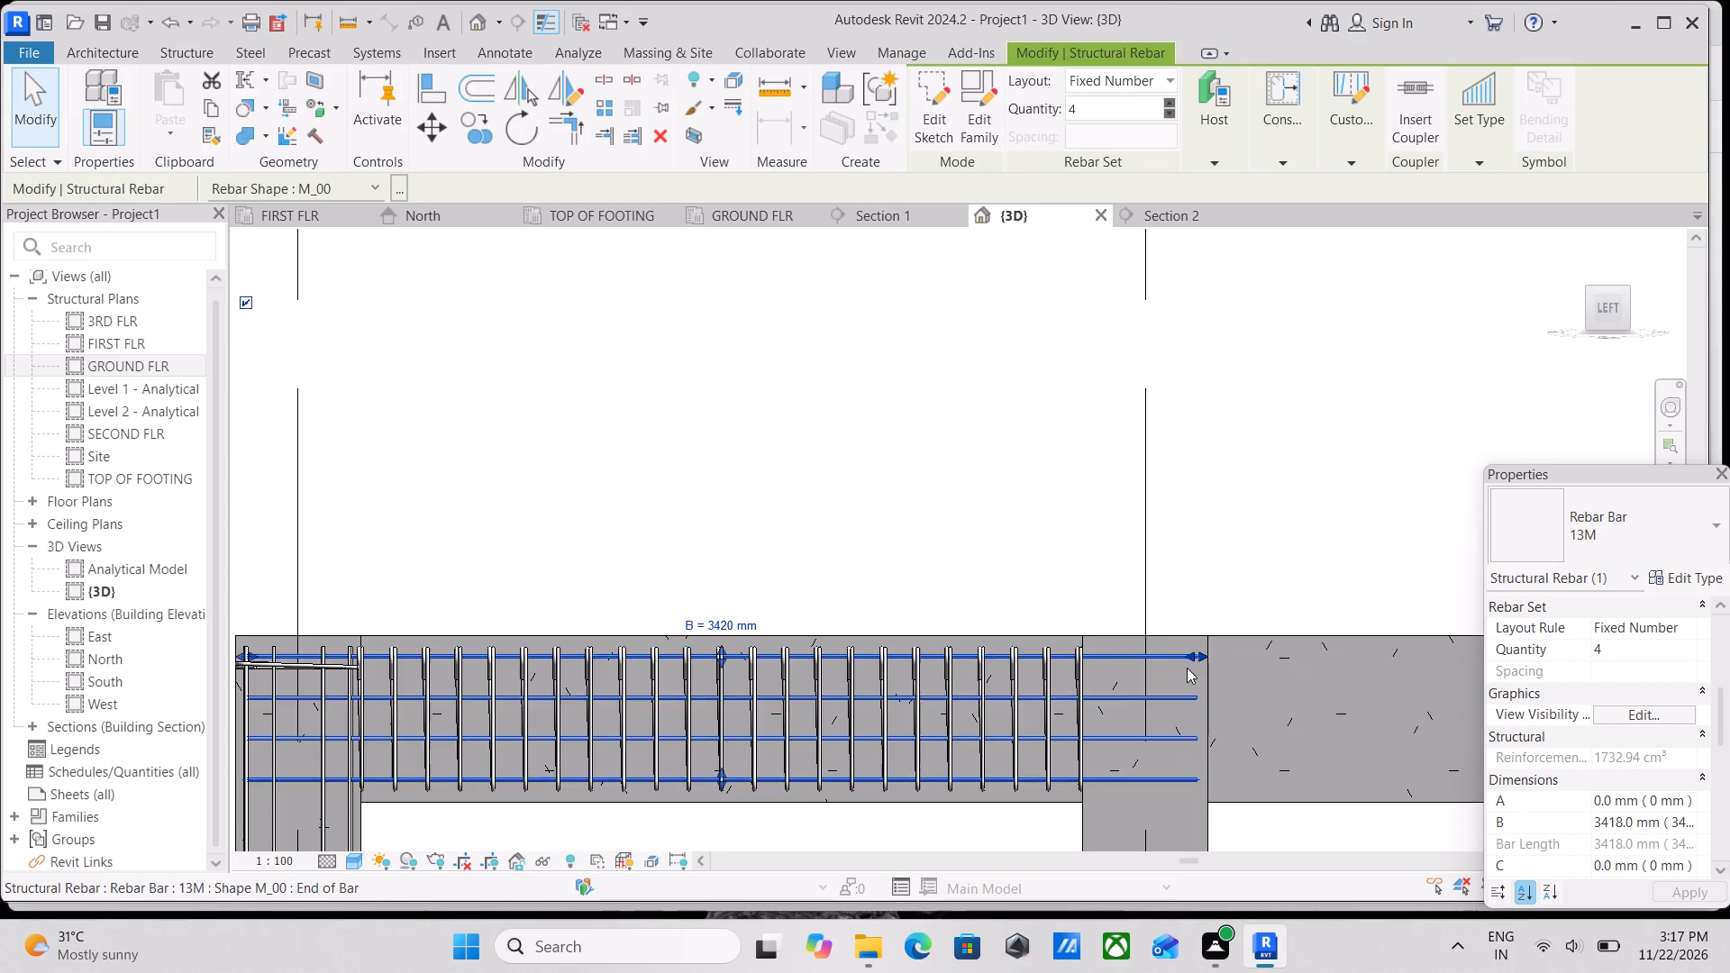
scroll(1188, 668, up, 4)
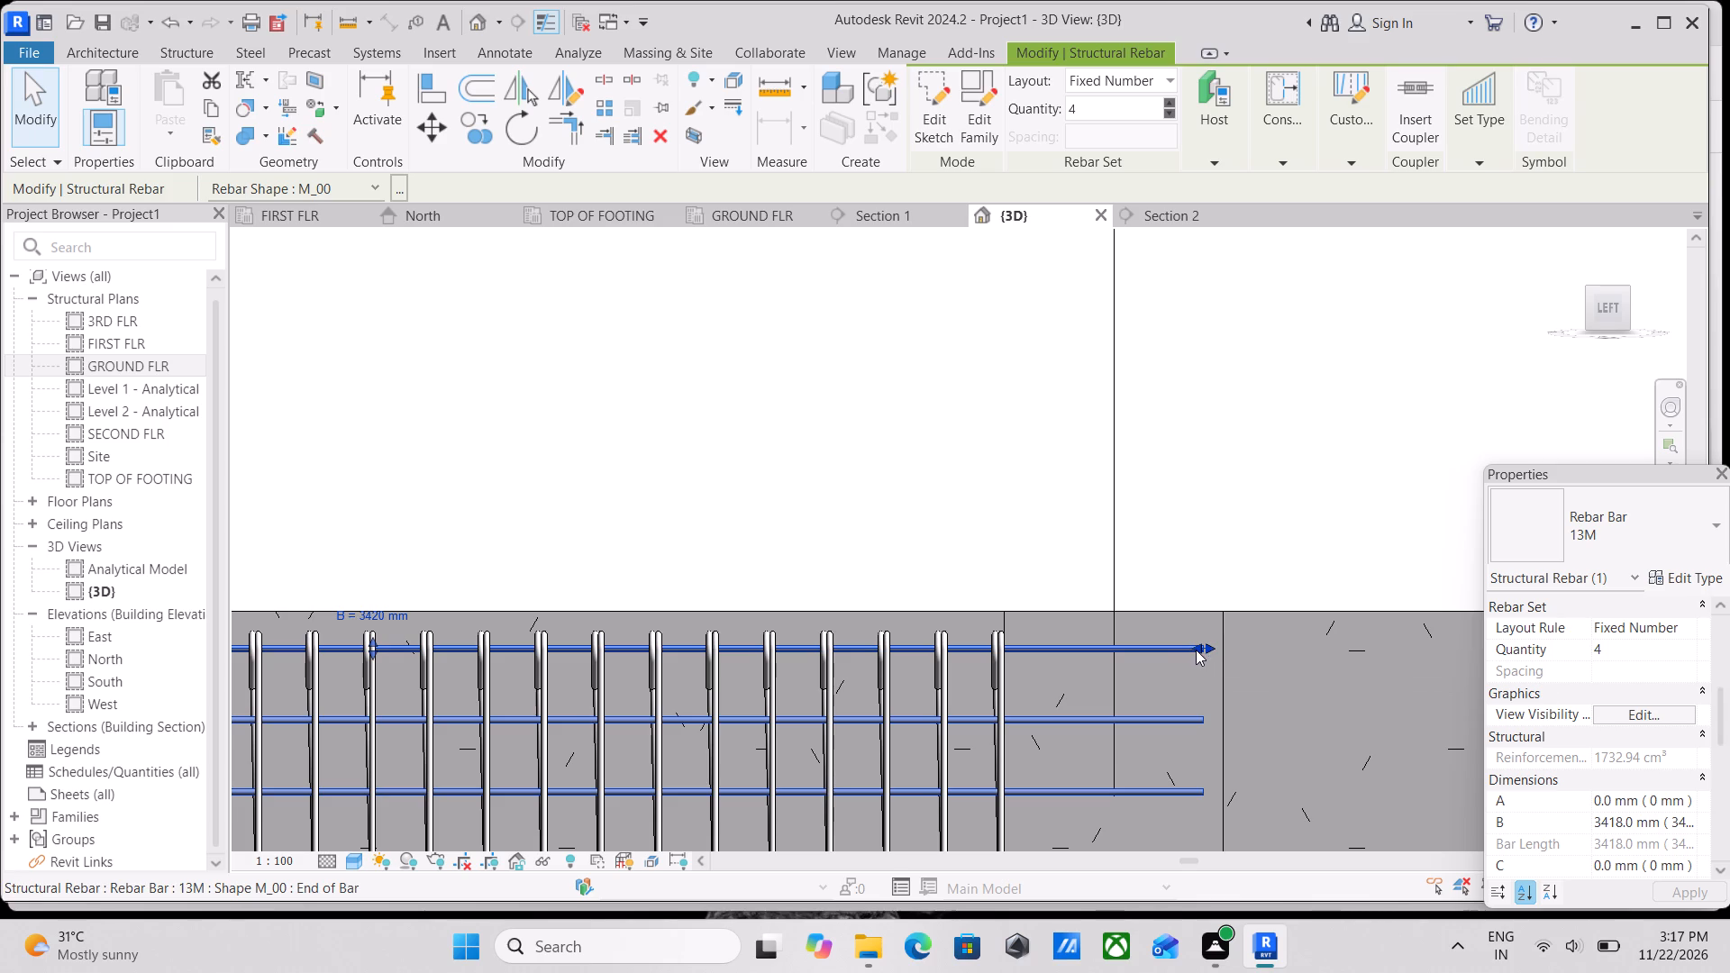
drag(1196, 650, 1013, 647)
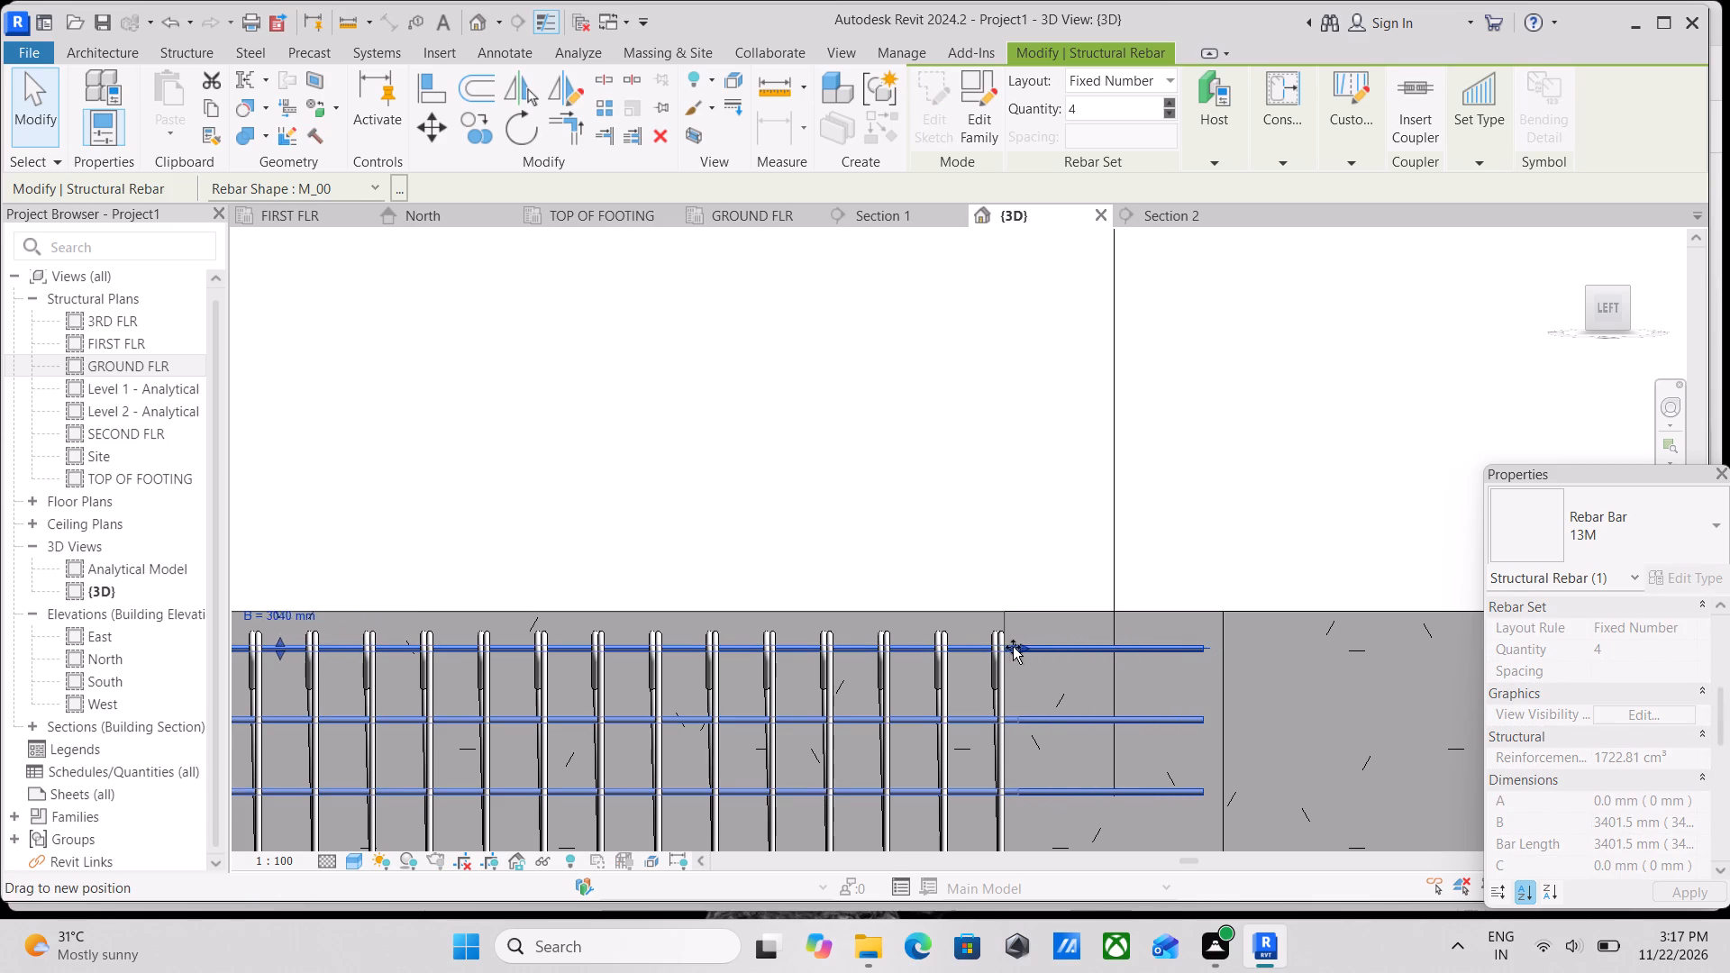
drag(1013, 647, 999, 645)
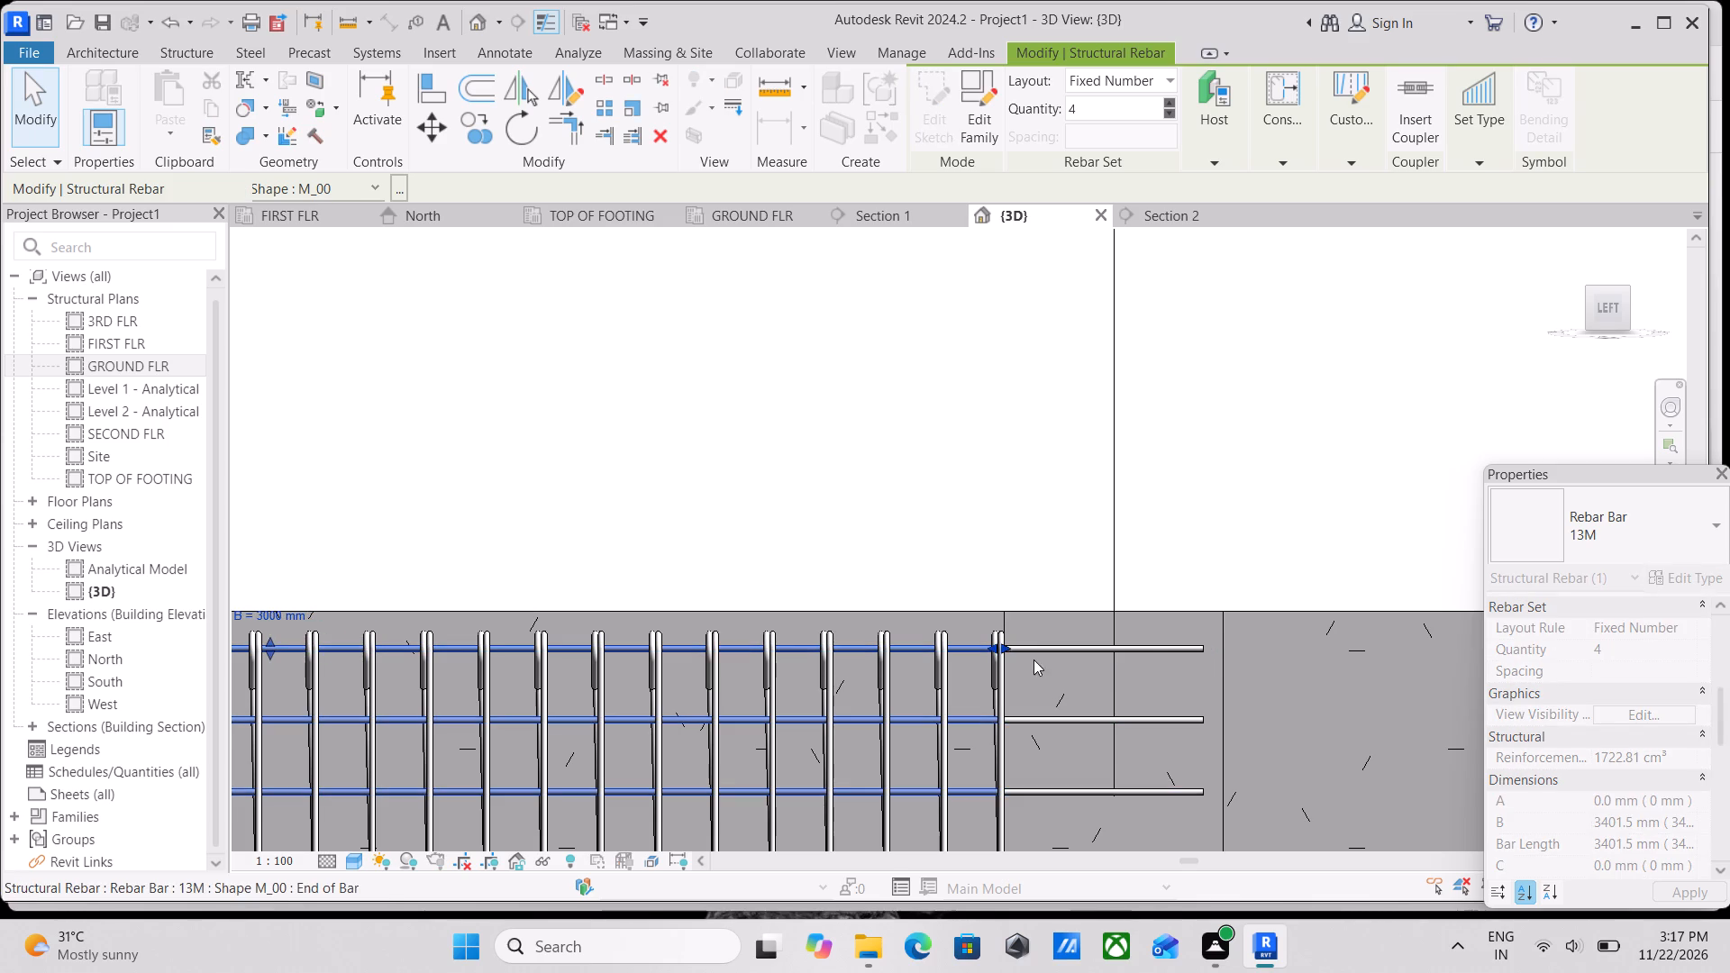
Shorten the other four-bar longitudinal set to the grid 2 column face, making it about 3000 mm long.
click(1174, 646)
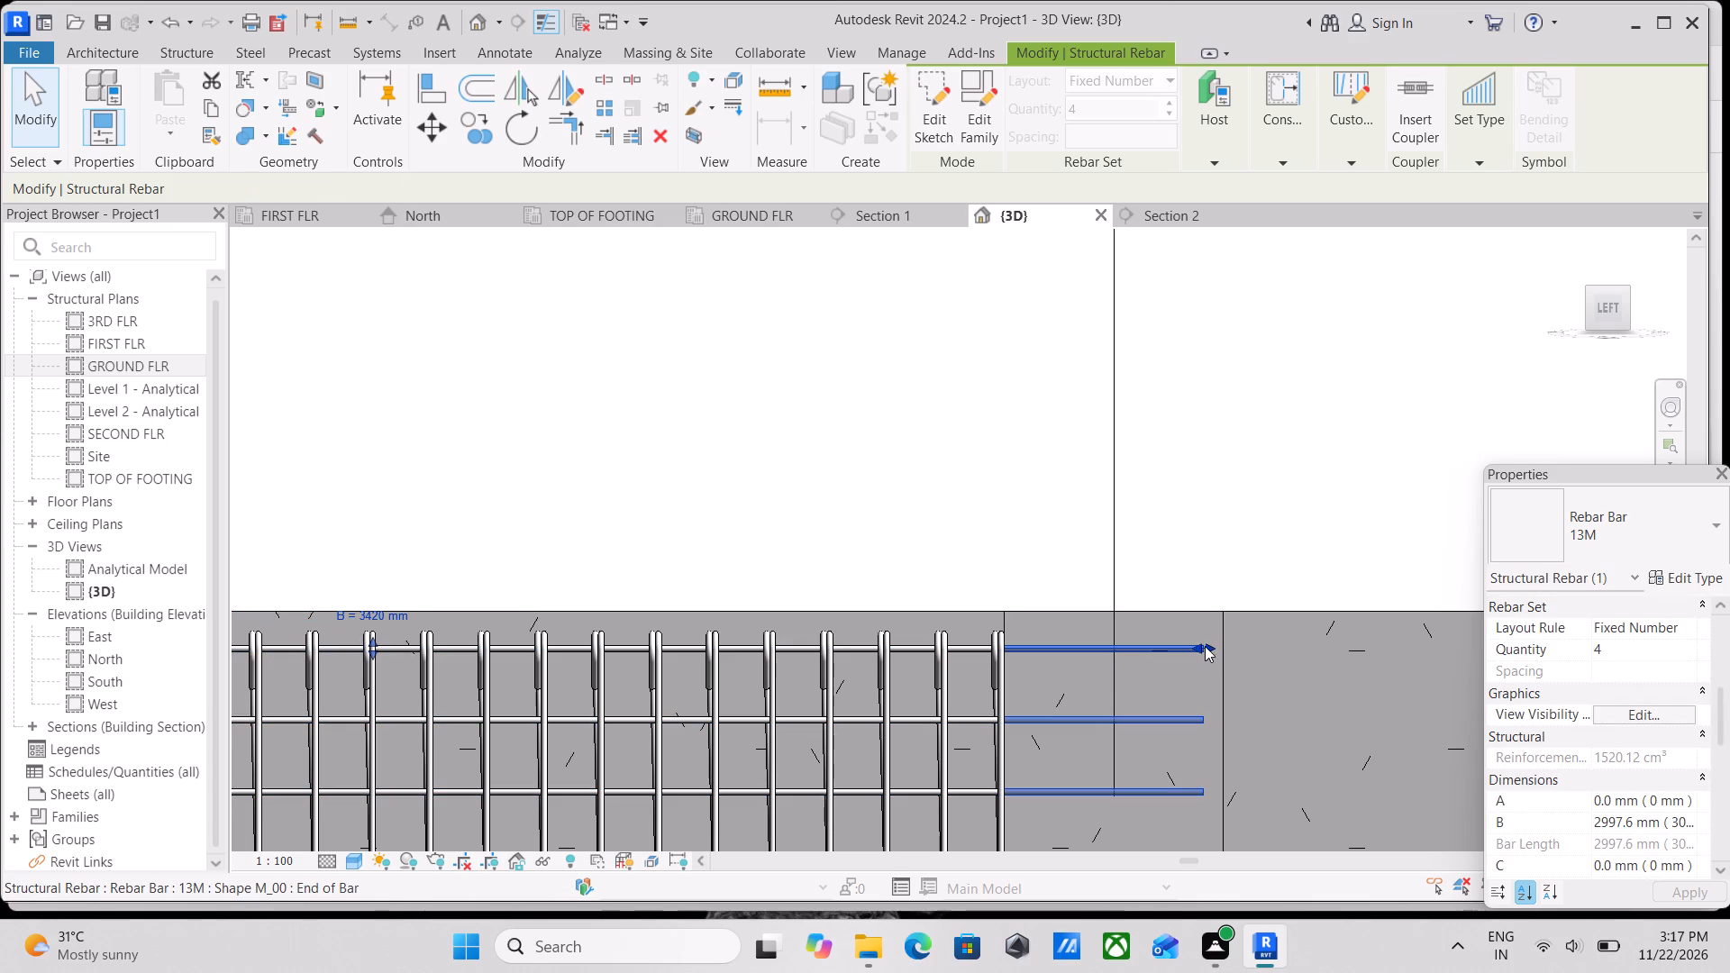
drag(1205, 645, 1037, 657)
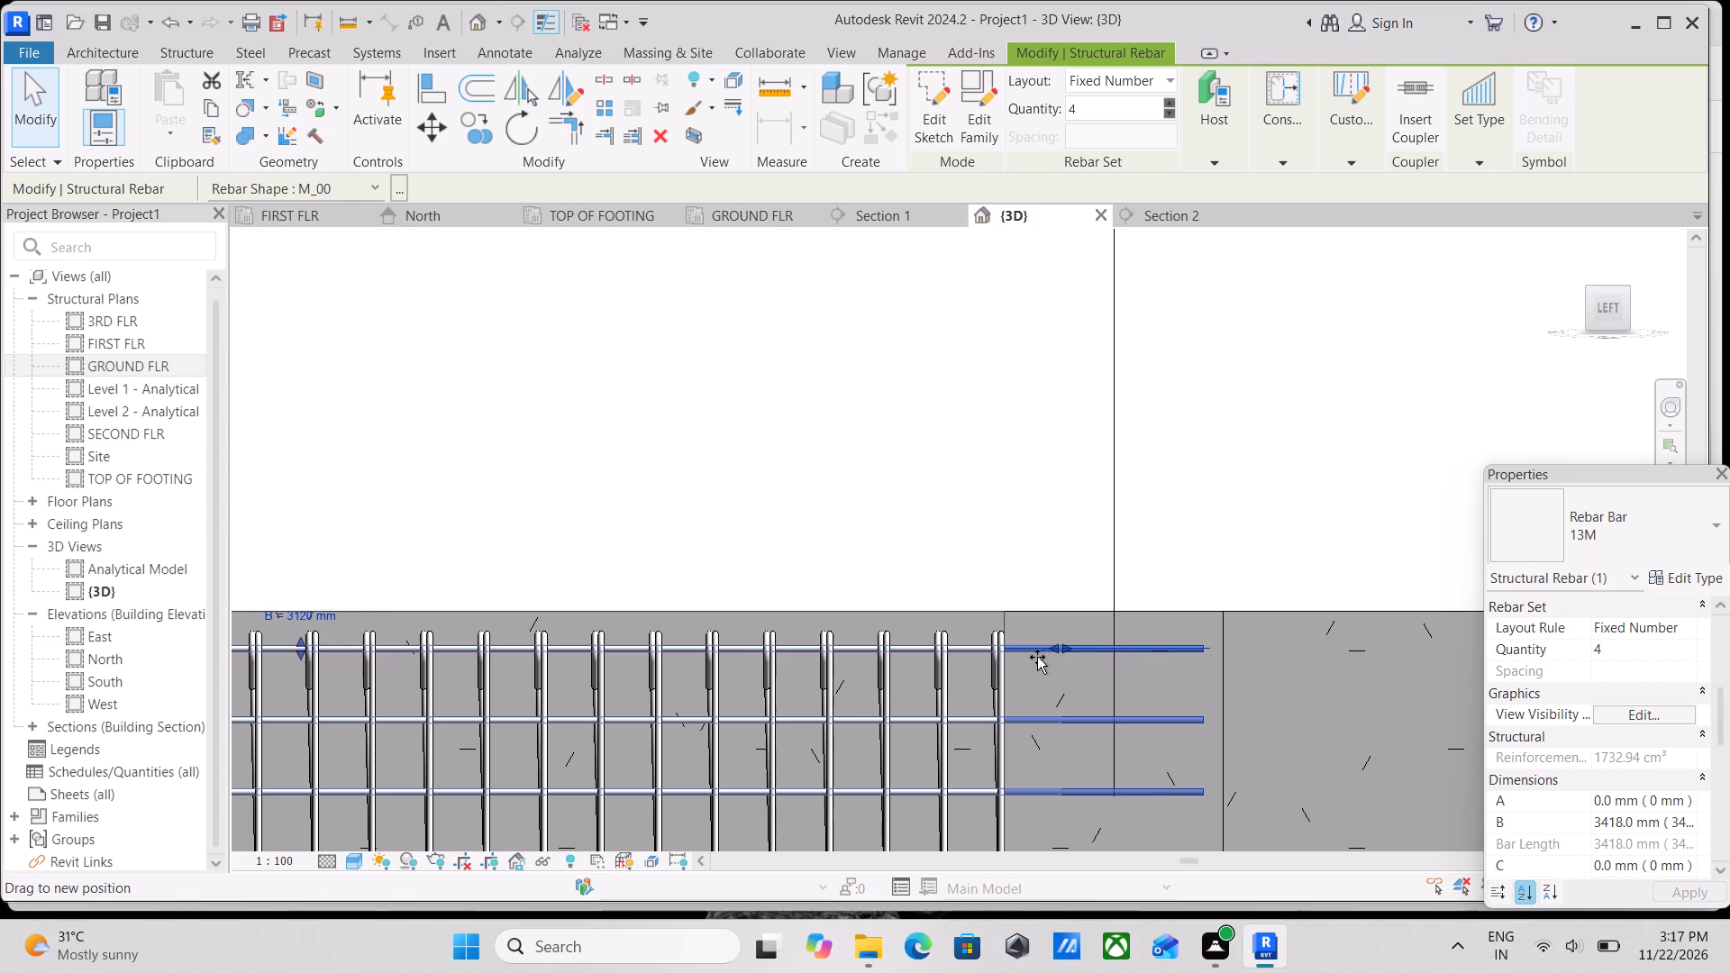
drag(1037, 657, 1000, 660)
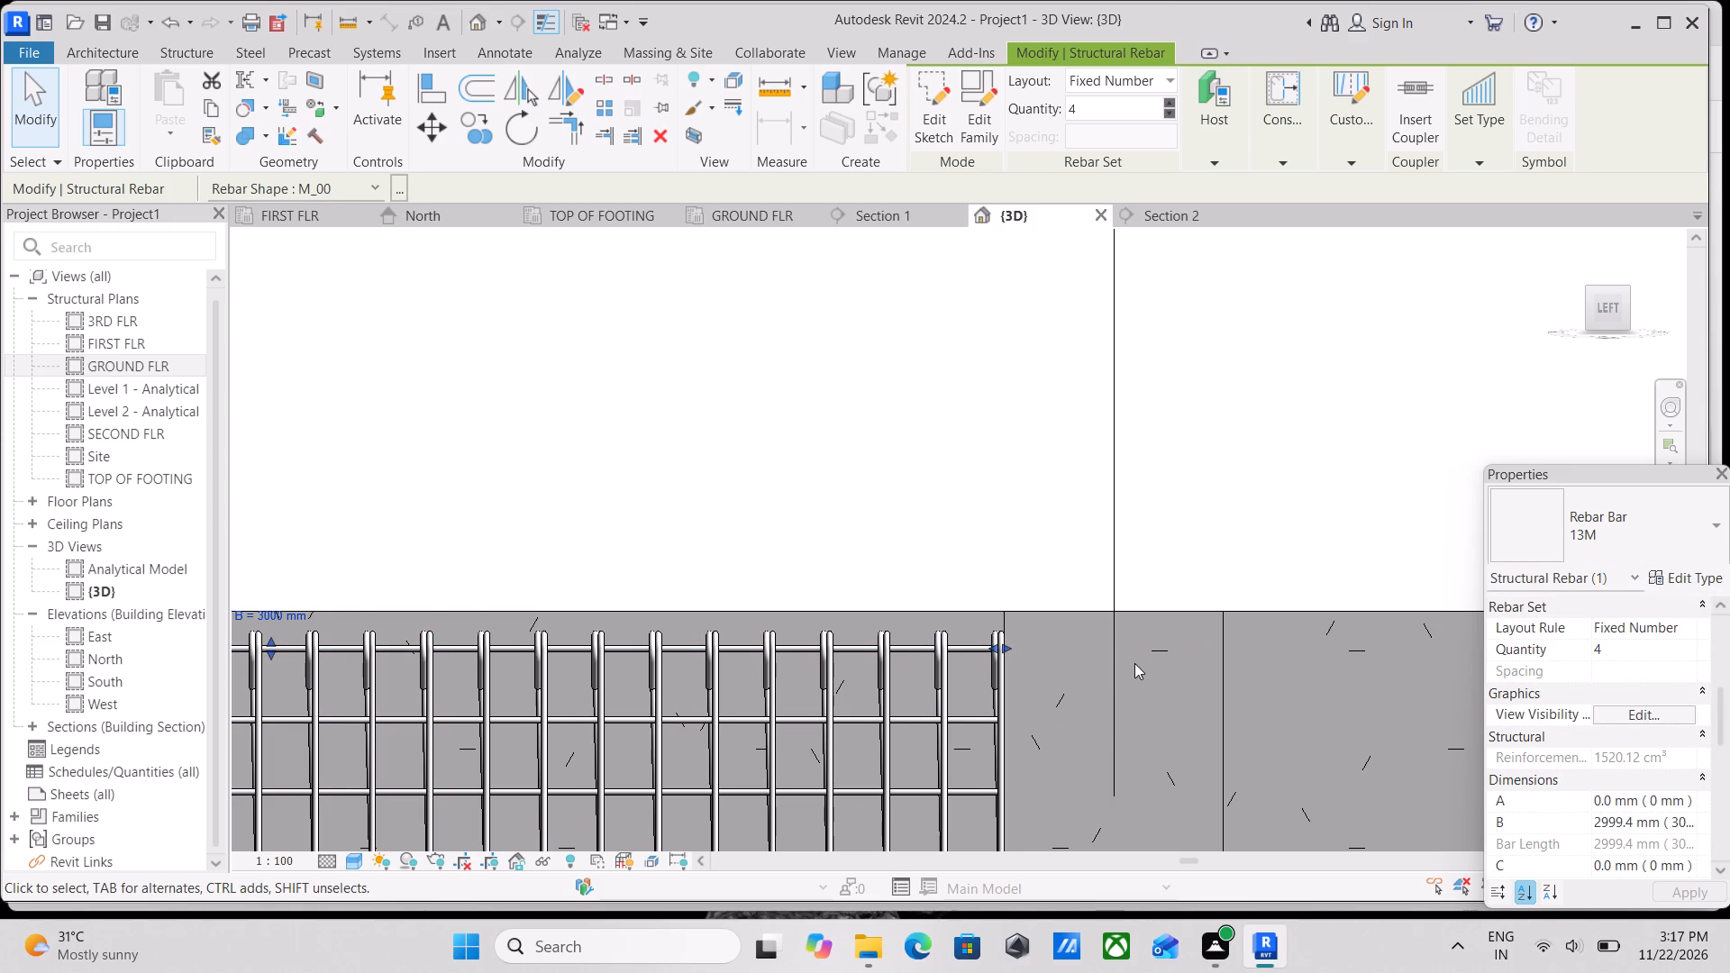
Pull the same bar set's start back to the inner face of the grid 1 column, making it about 2590 mm long.
scroll(1031, 683, down, 8)
middle_drag(1031, 683, 1076, 685)
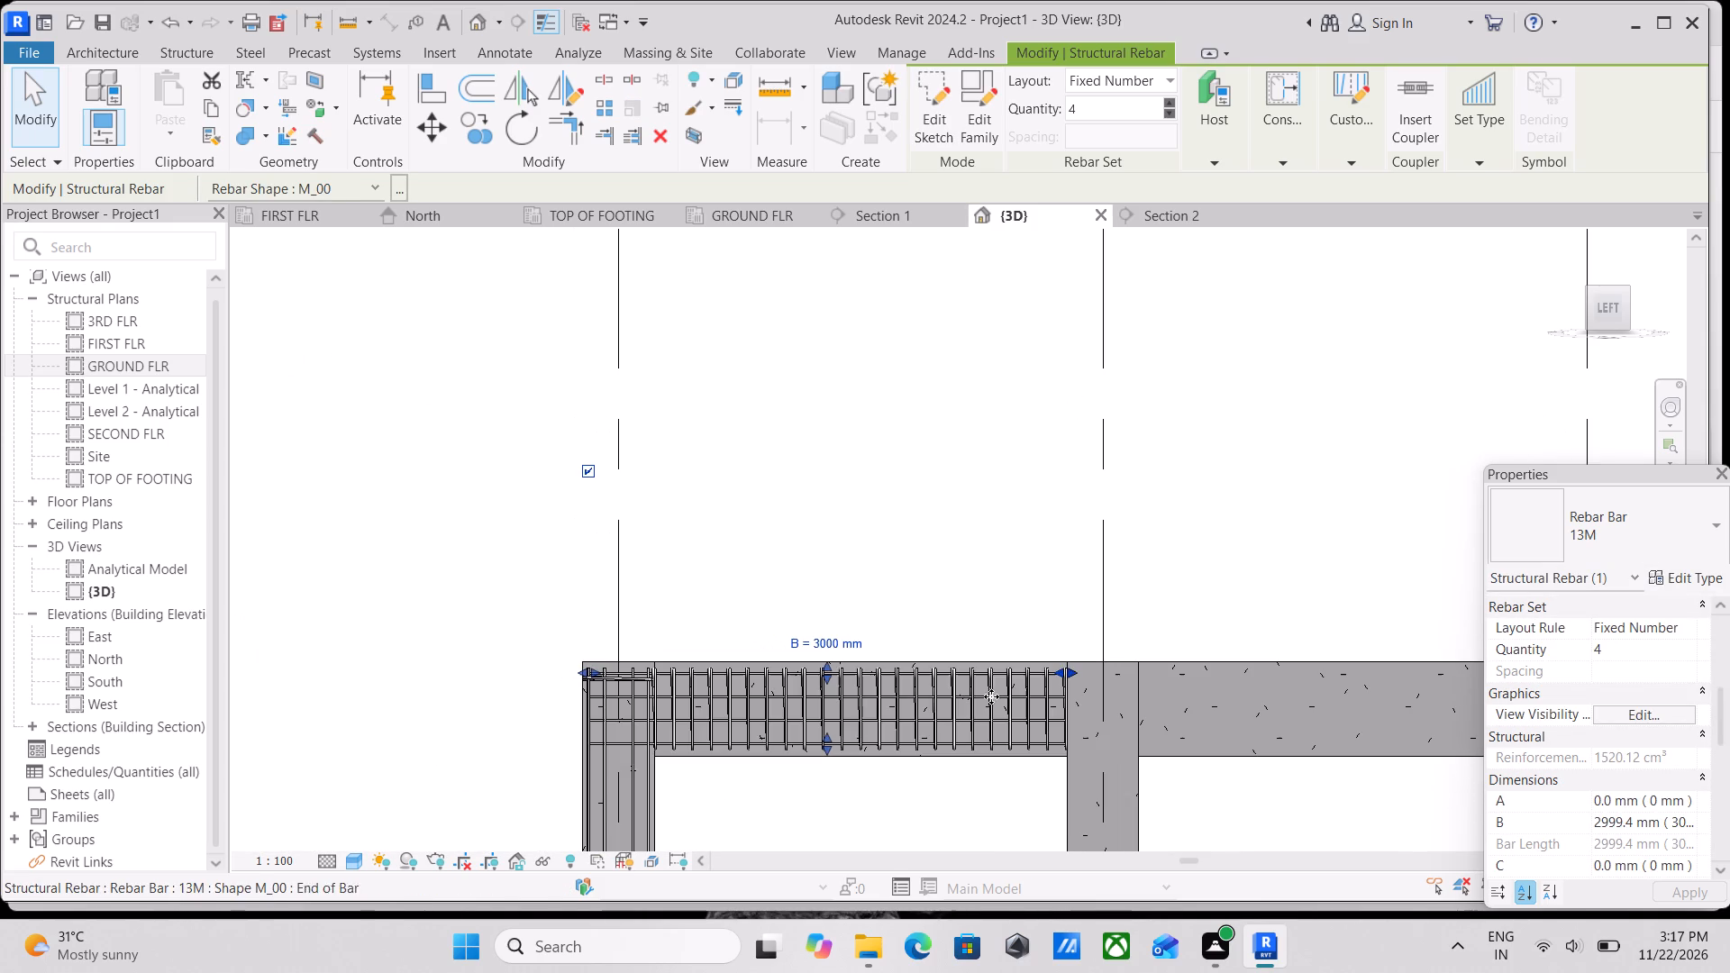
scroll(660, 716, up, 6)
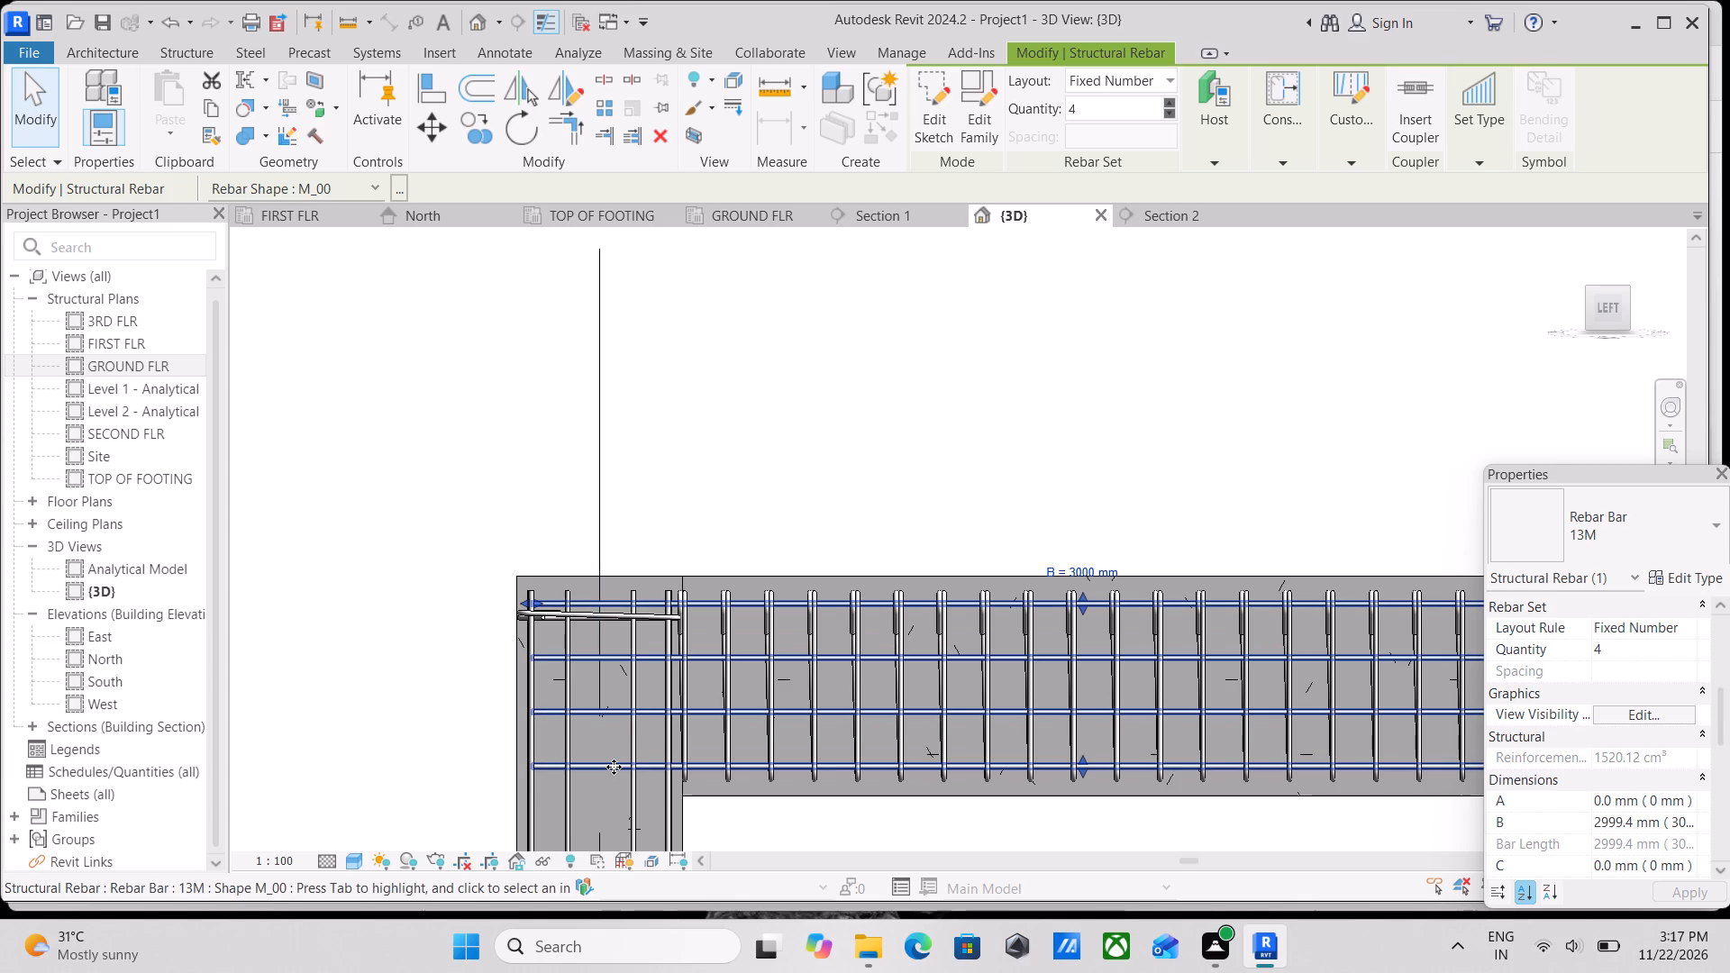
click(614, 766)
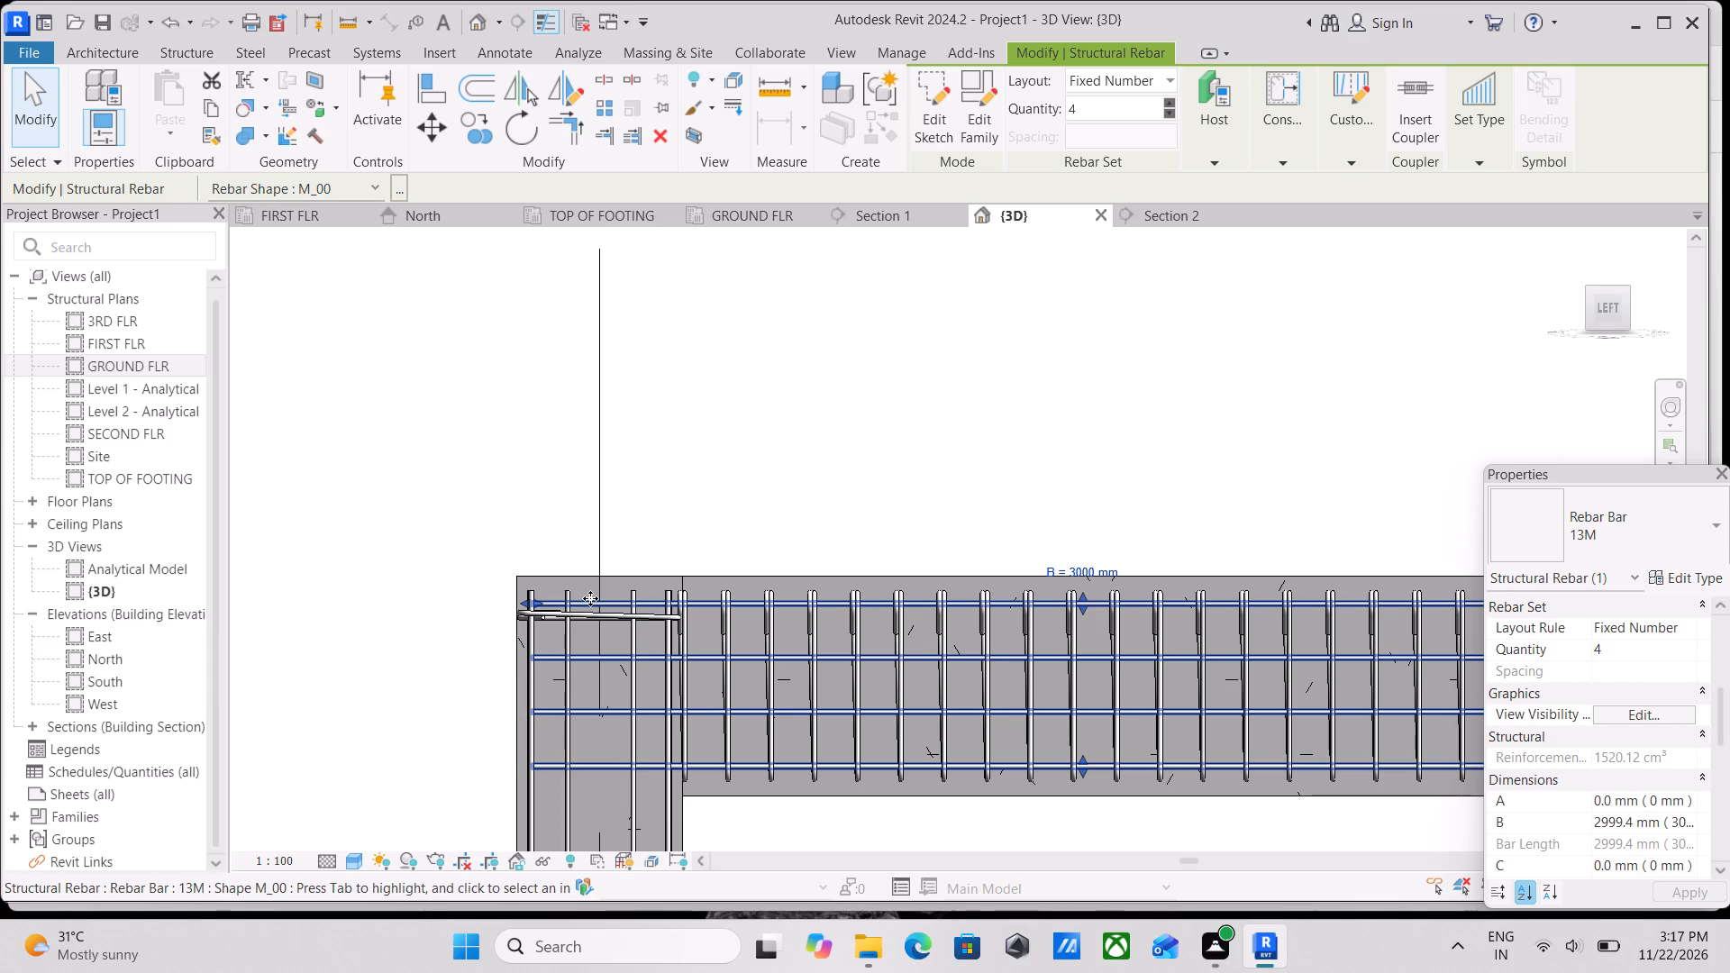
scroll(589, 598, up, 7)
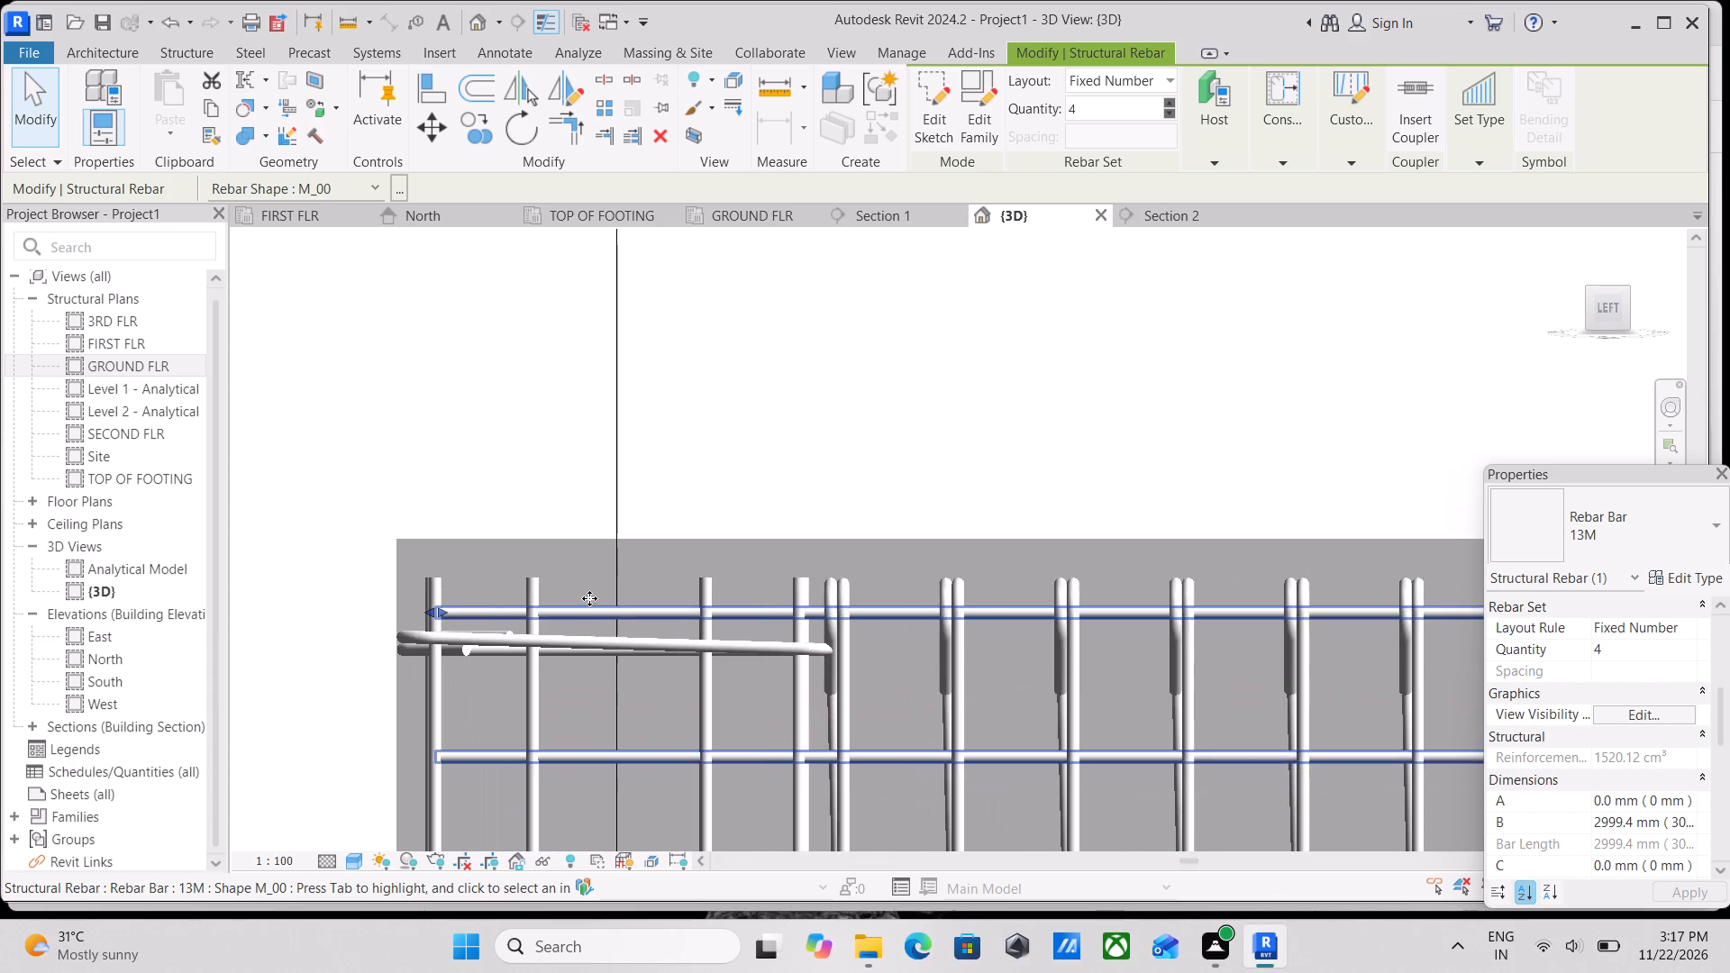
scroll(569, 599, up, 3)
scroll(384, 624, down, 6)
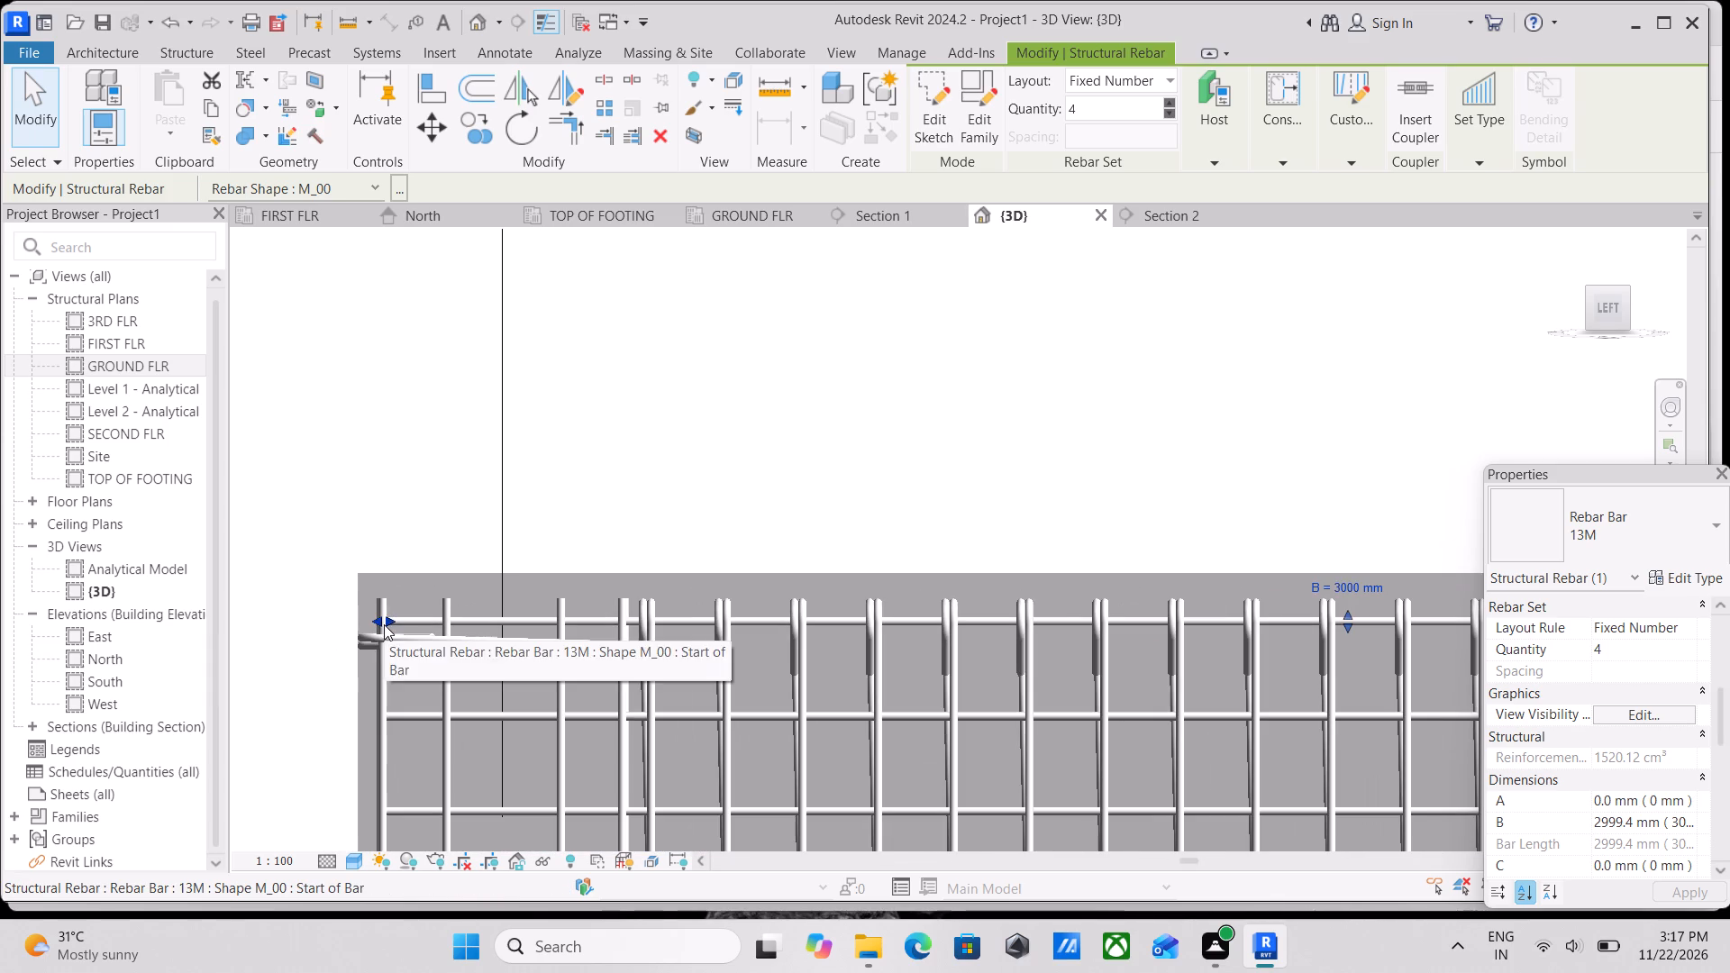
drag(388, 617, 412, 620)
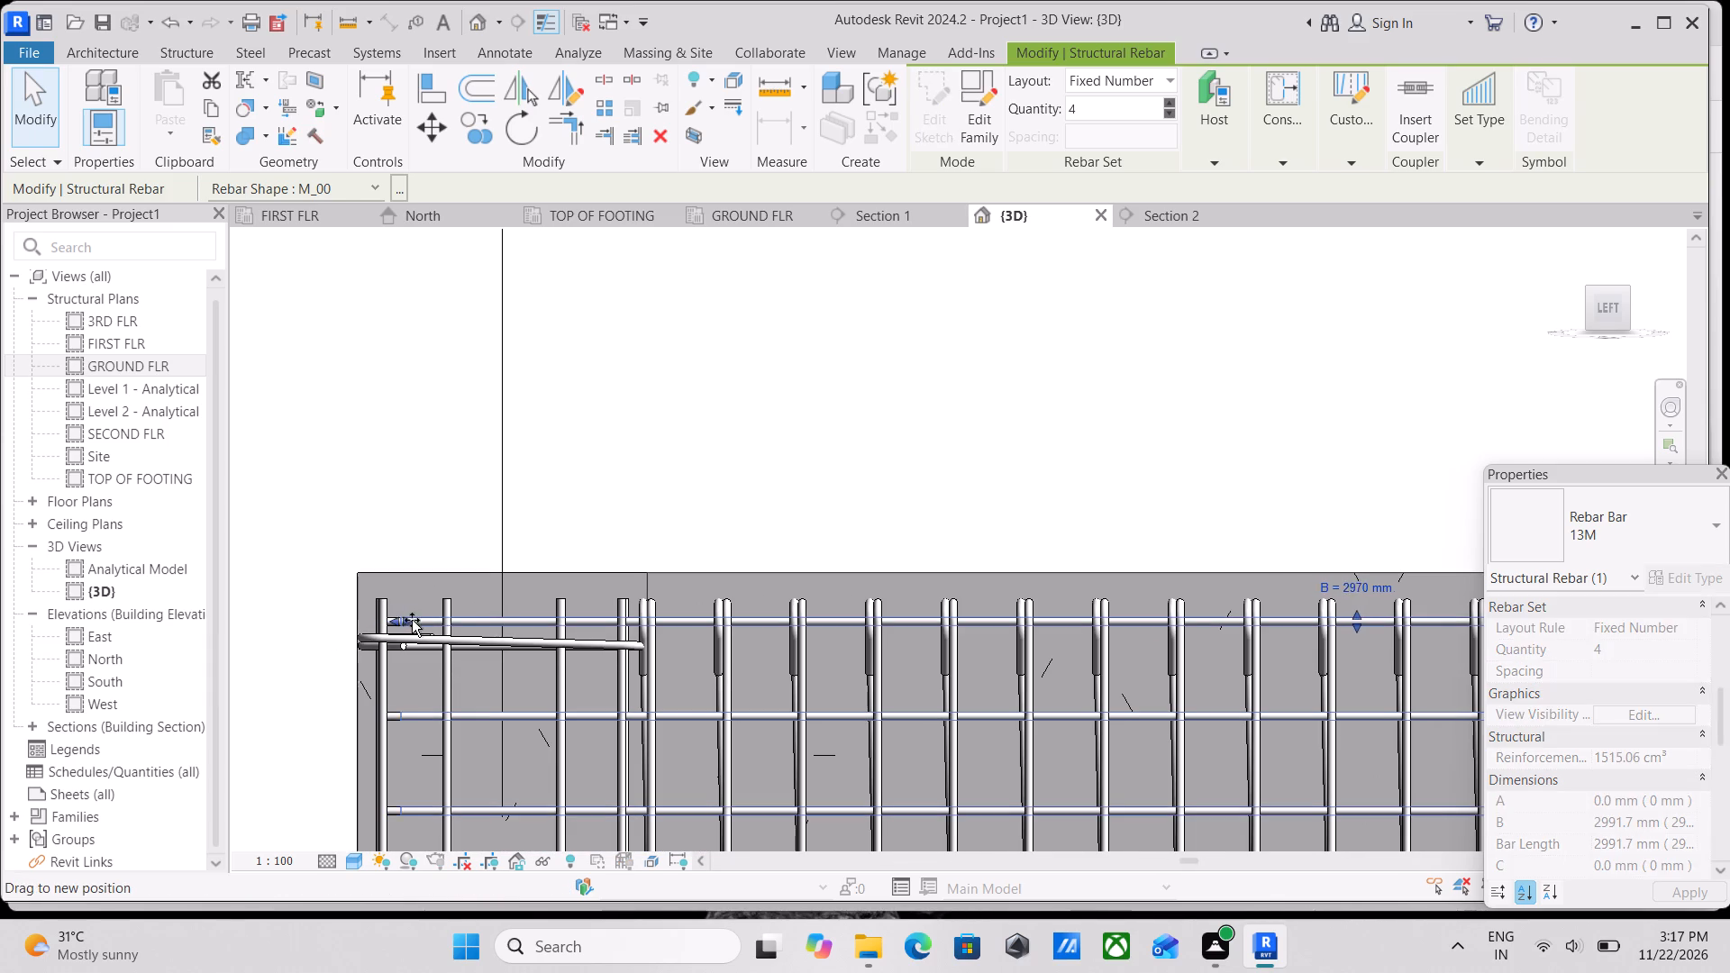
drag(412, 620, 641, 632)
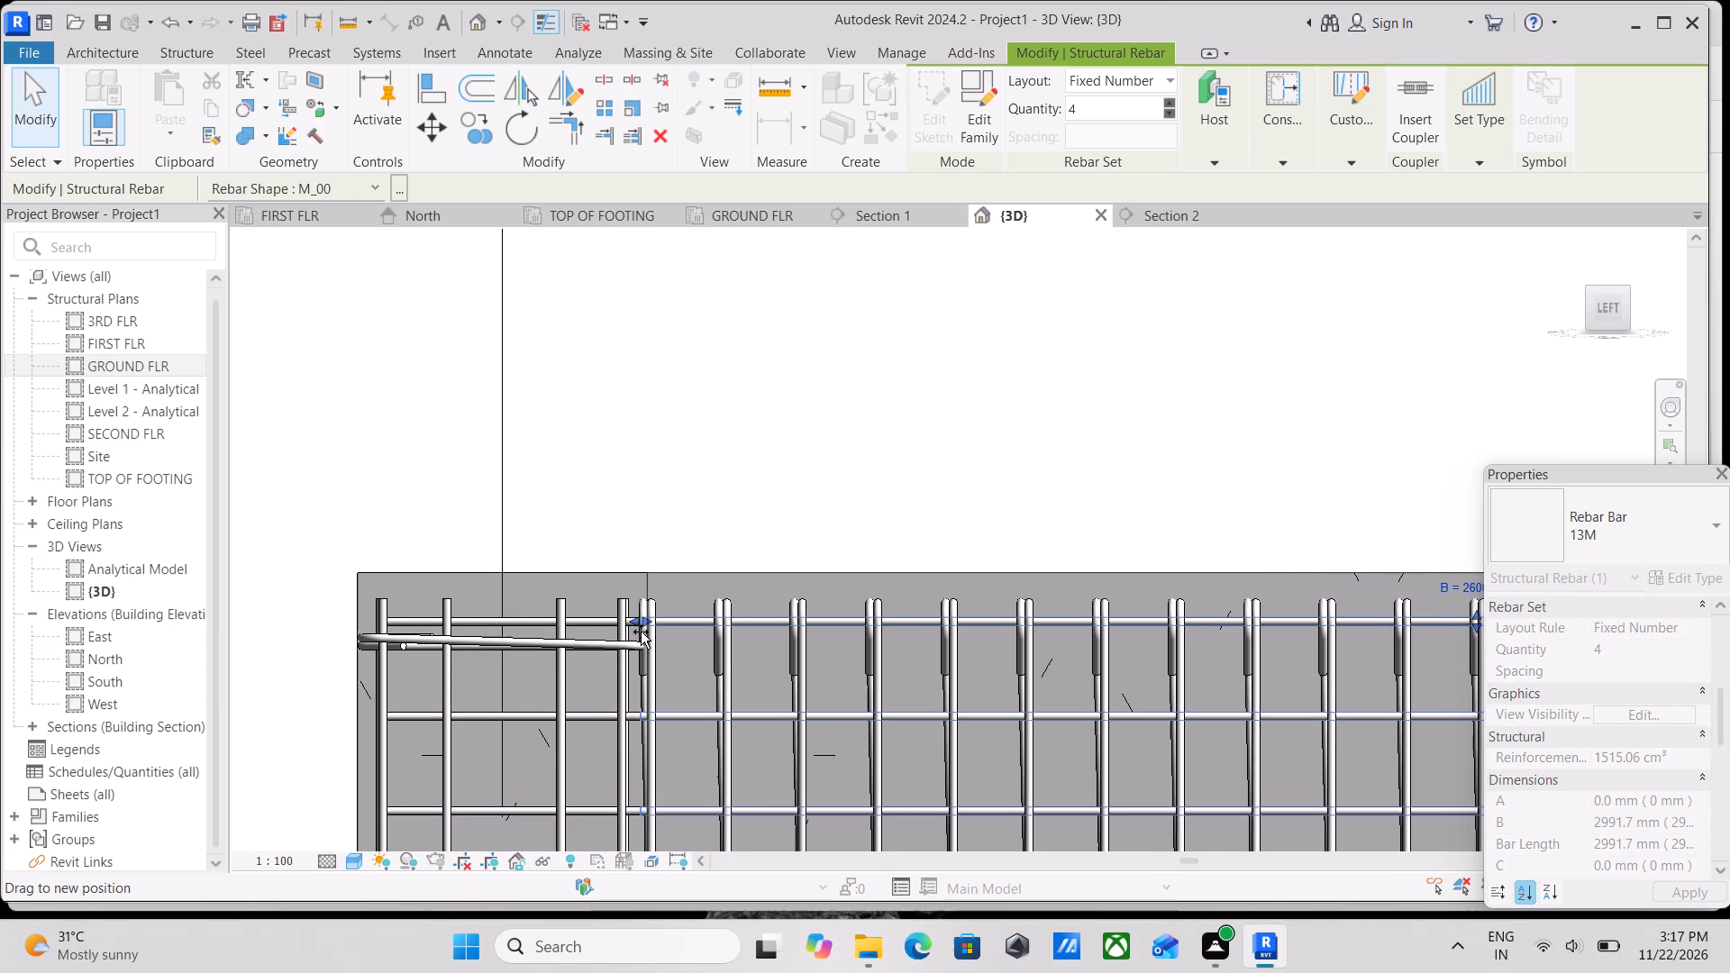
drag(641, 632, 647, 631)
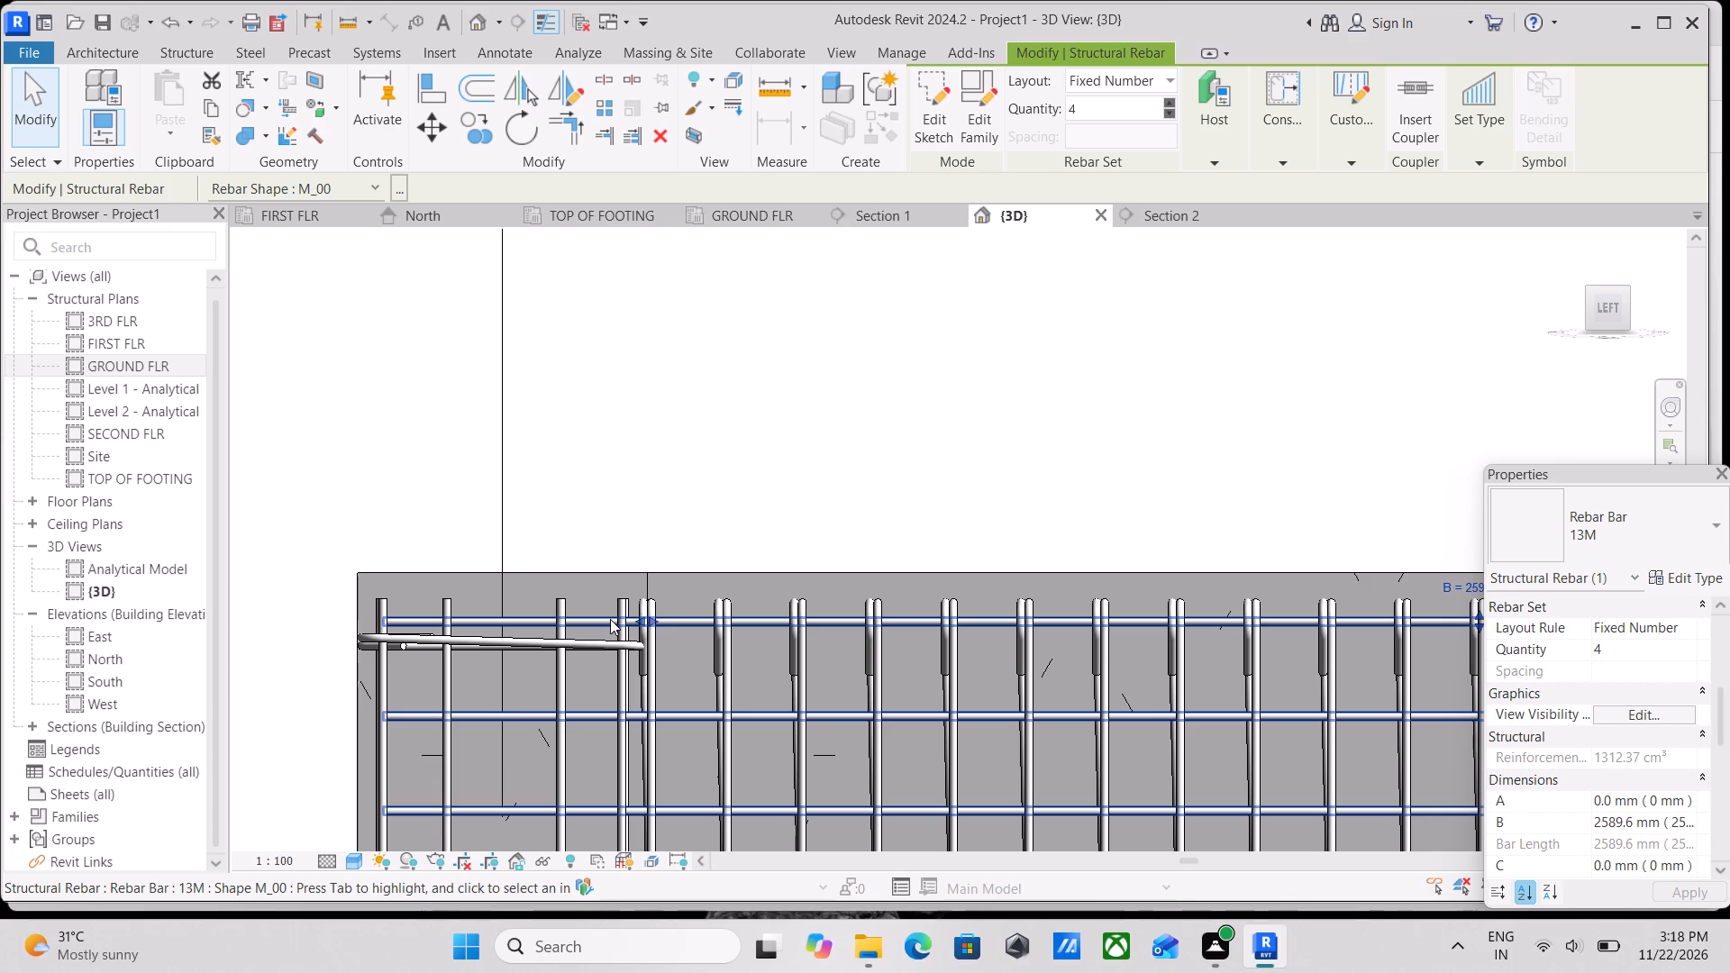
Pull the start of the remaining four-bar longitudinal set back to the grid 1 column's inner face, making it about 2600 mm long.
scroll(610, 619, up, 2)
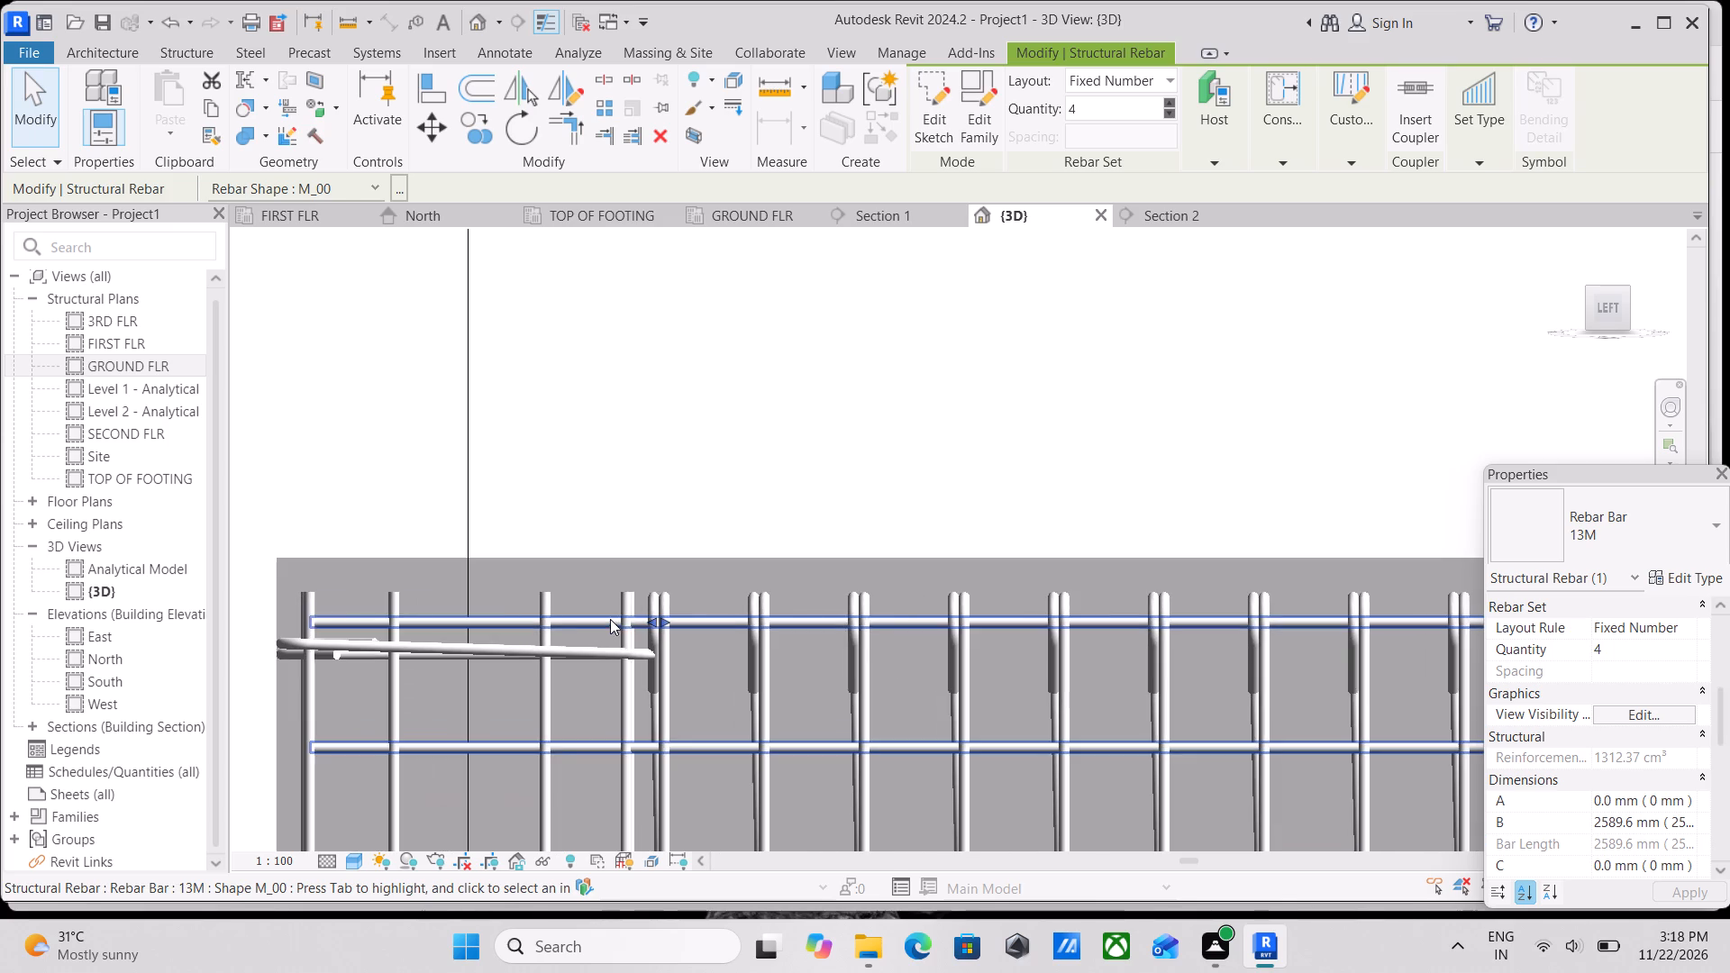
click(495, 625)
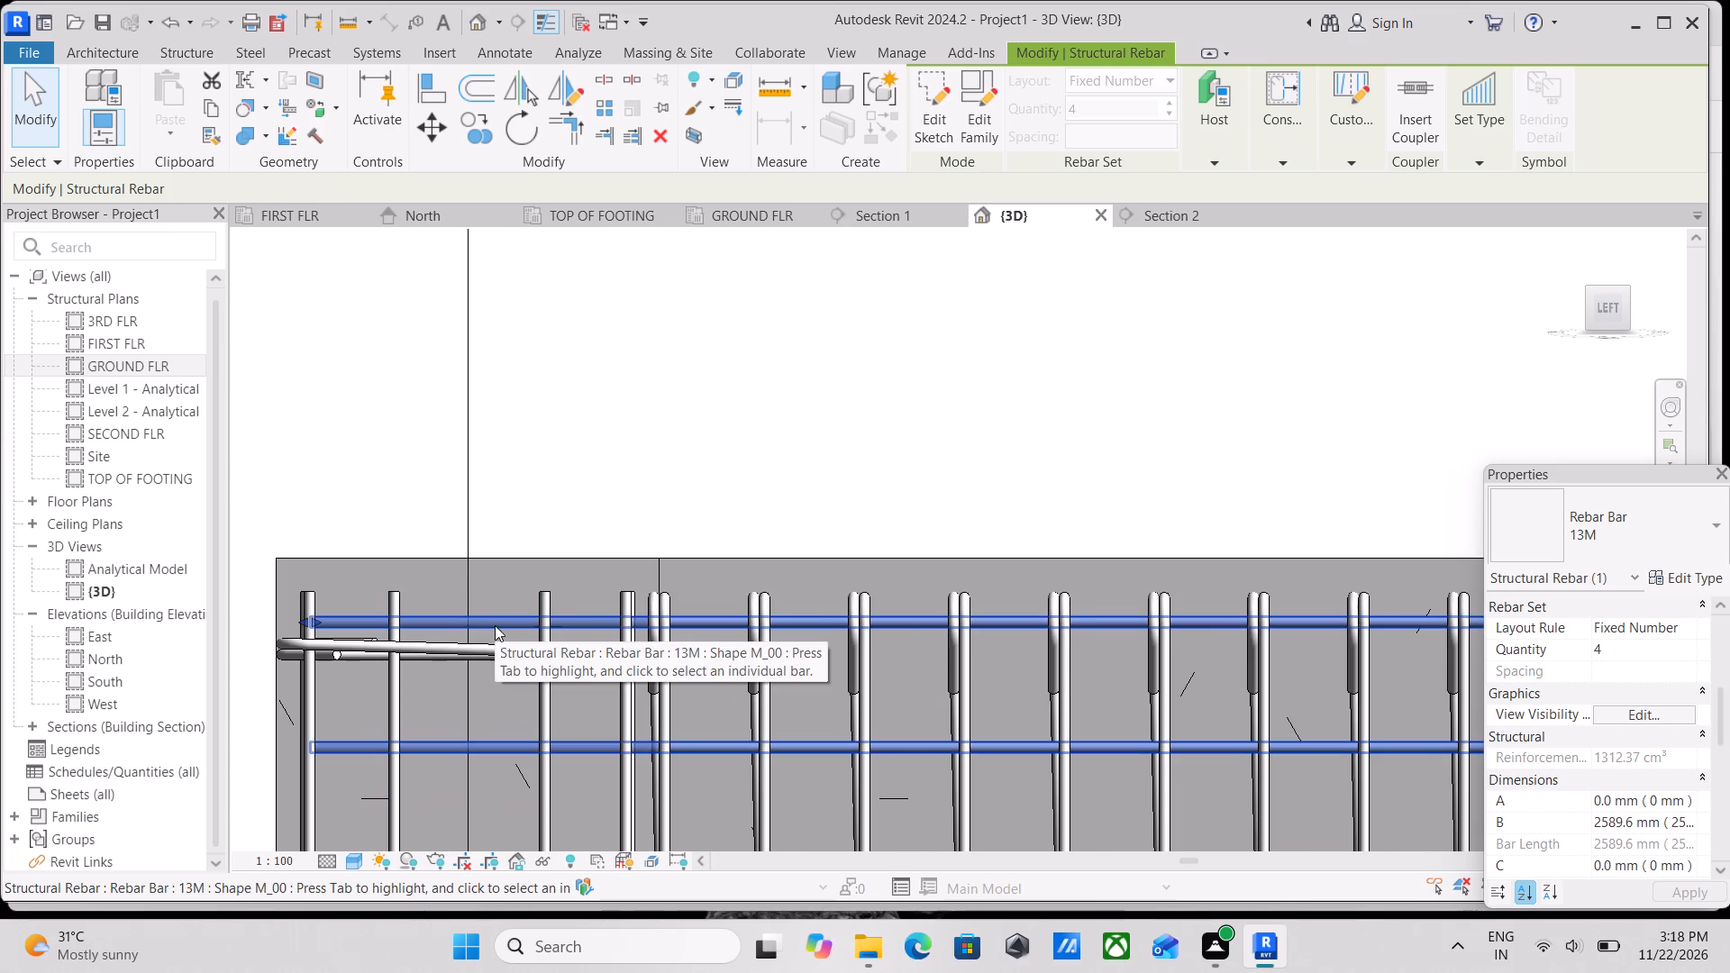
scroll(495, 625, down, 2)
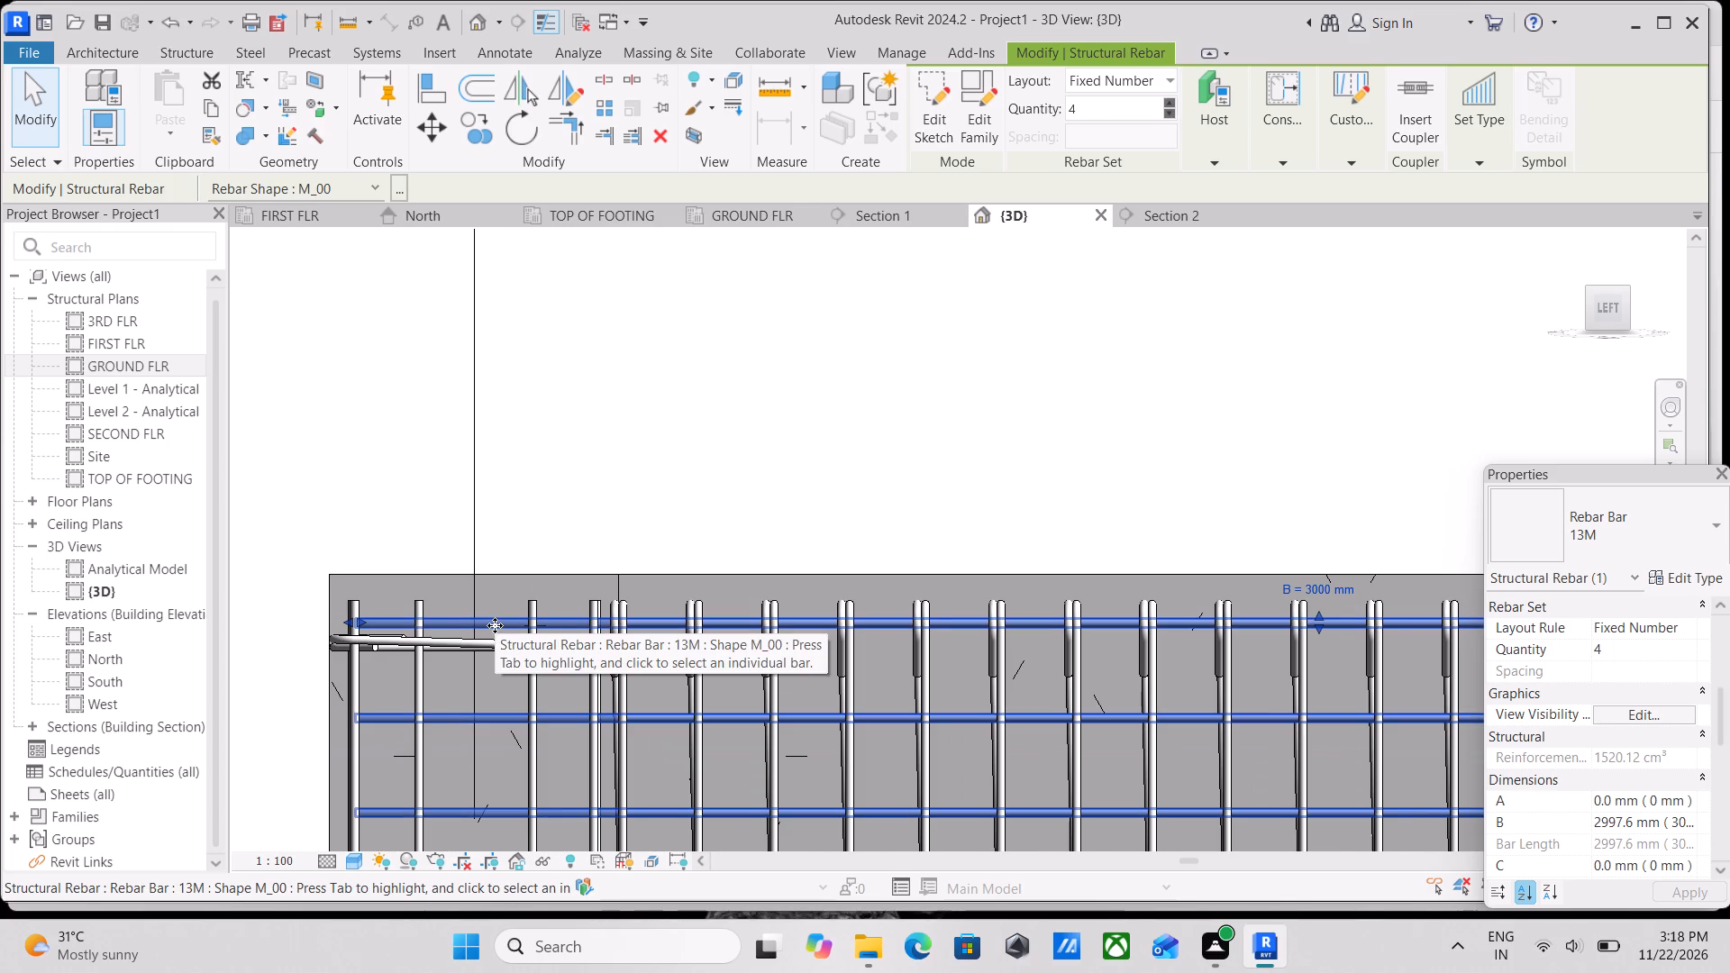
scroll(495, 625, down, 2)
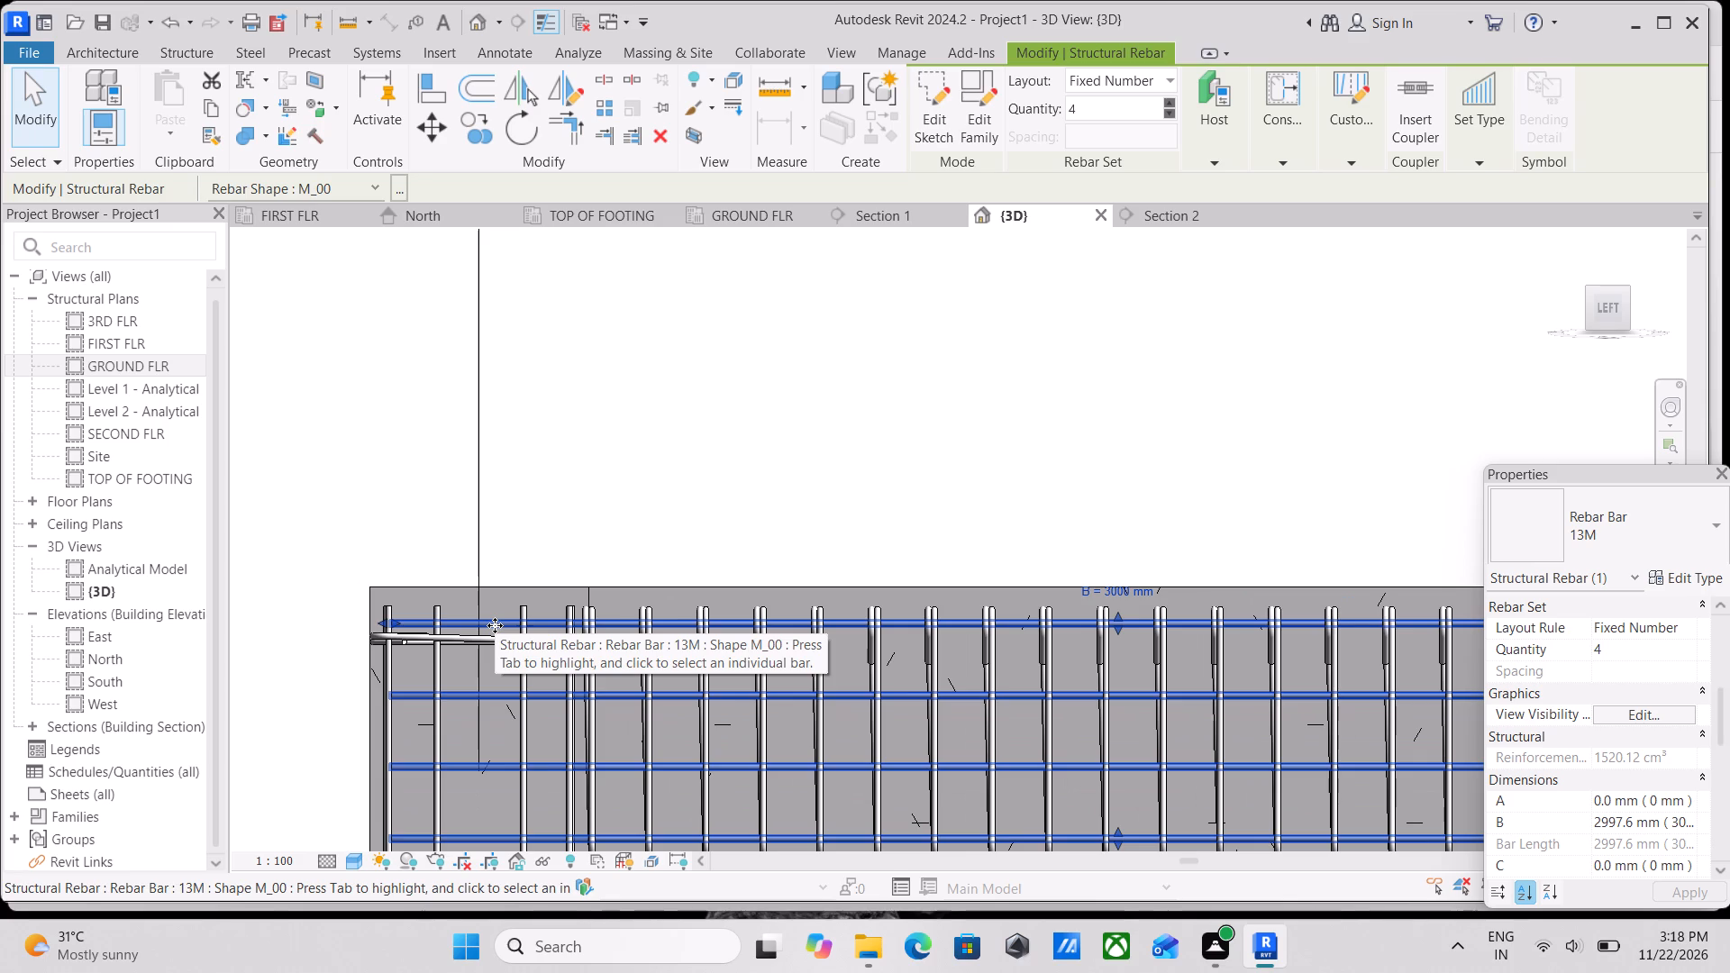
scroll(495, 625, down, 2)
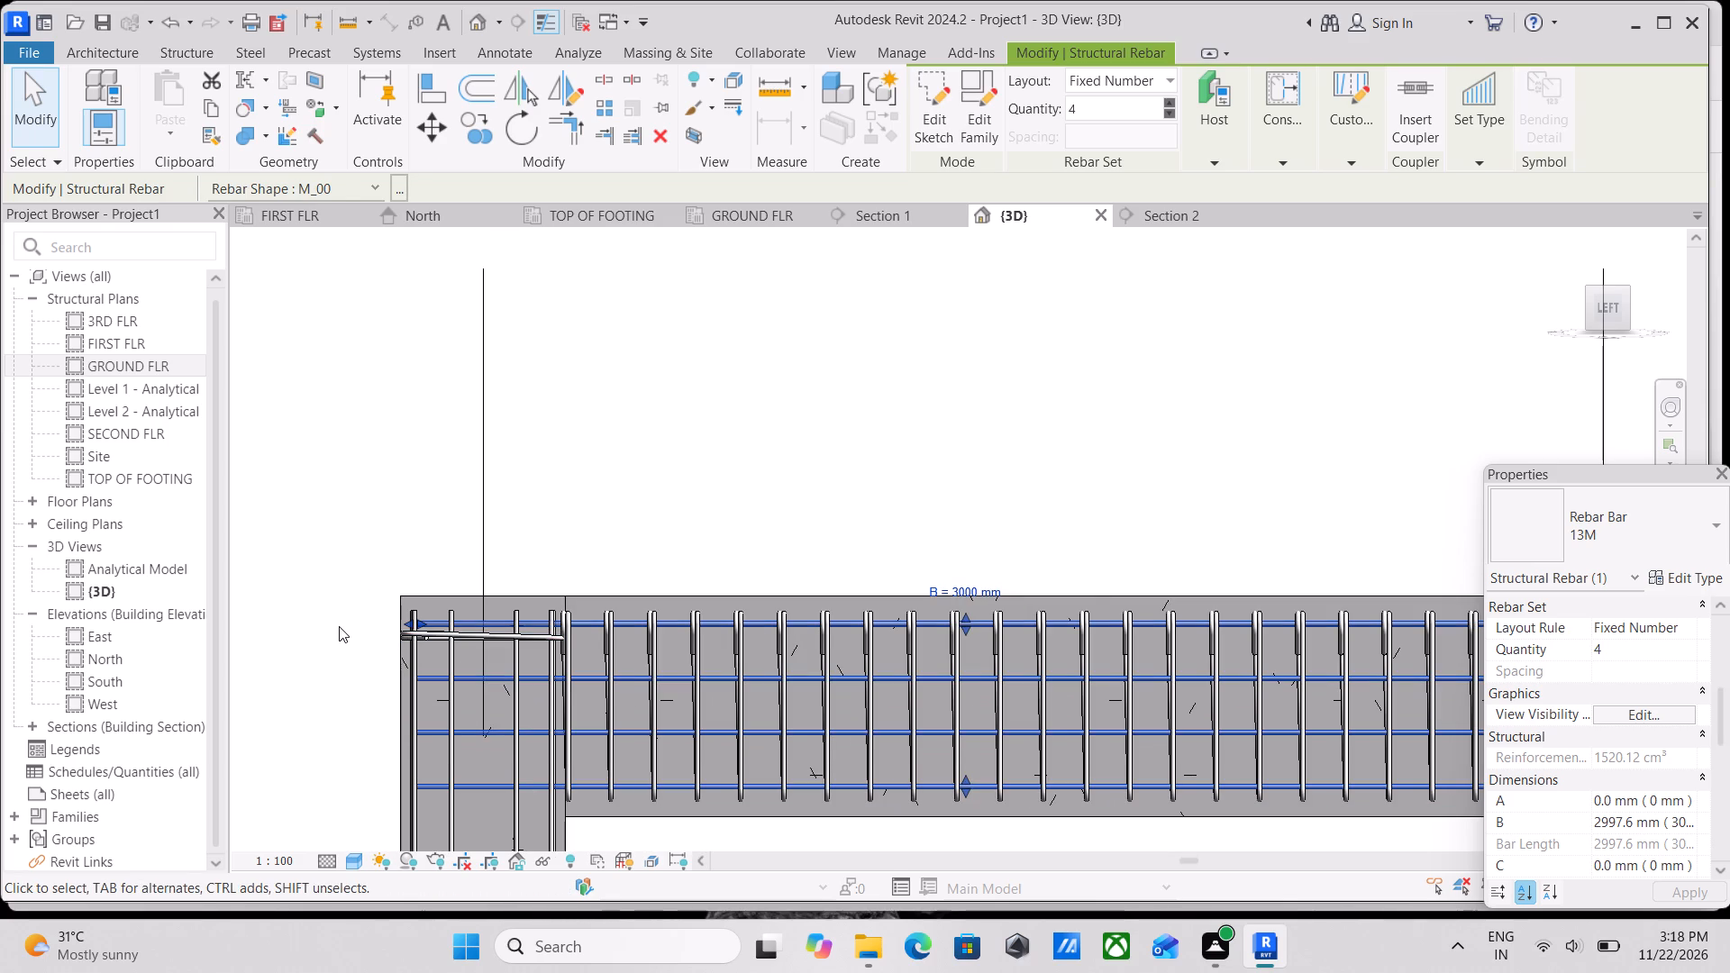
scroll(339, 626, up, 1)
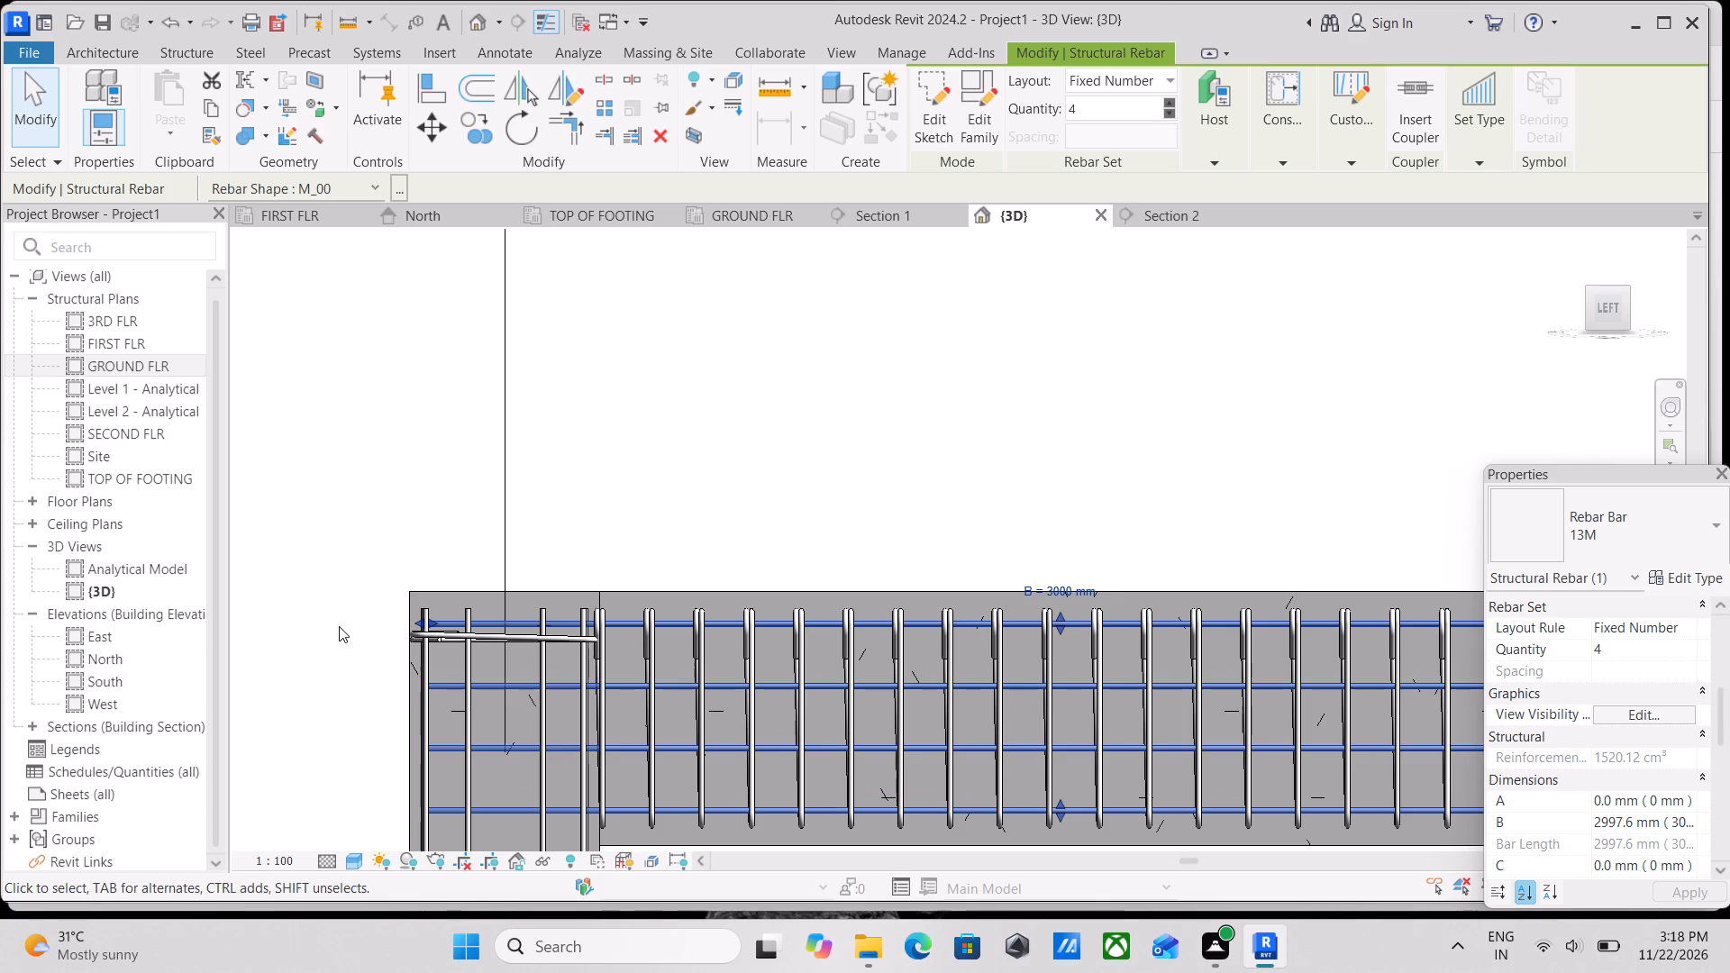
scroll(339, 639, up, 1)
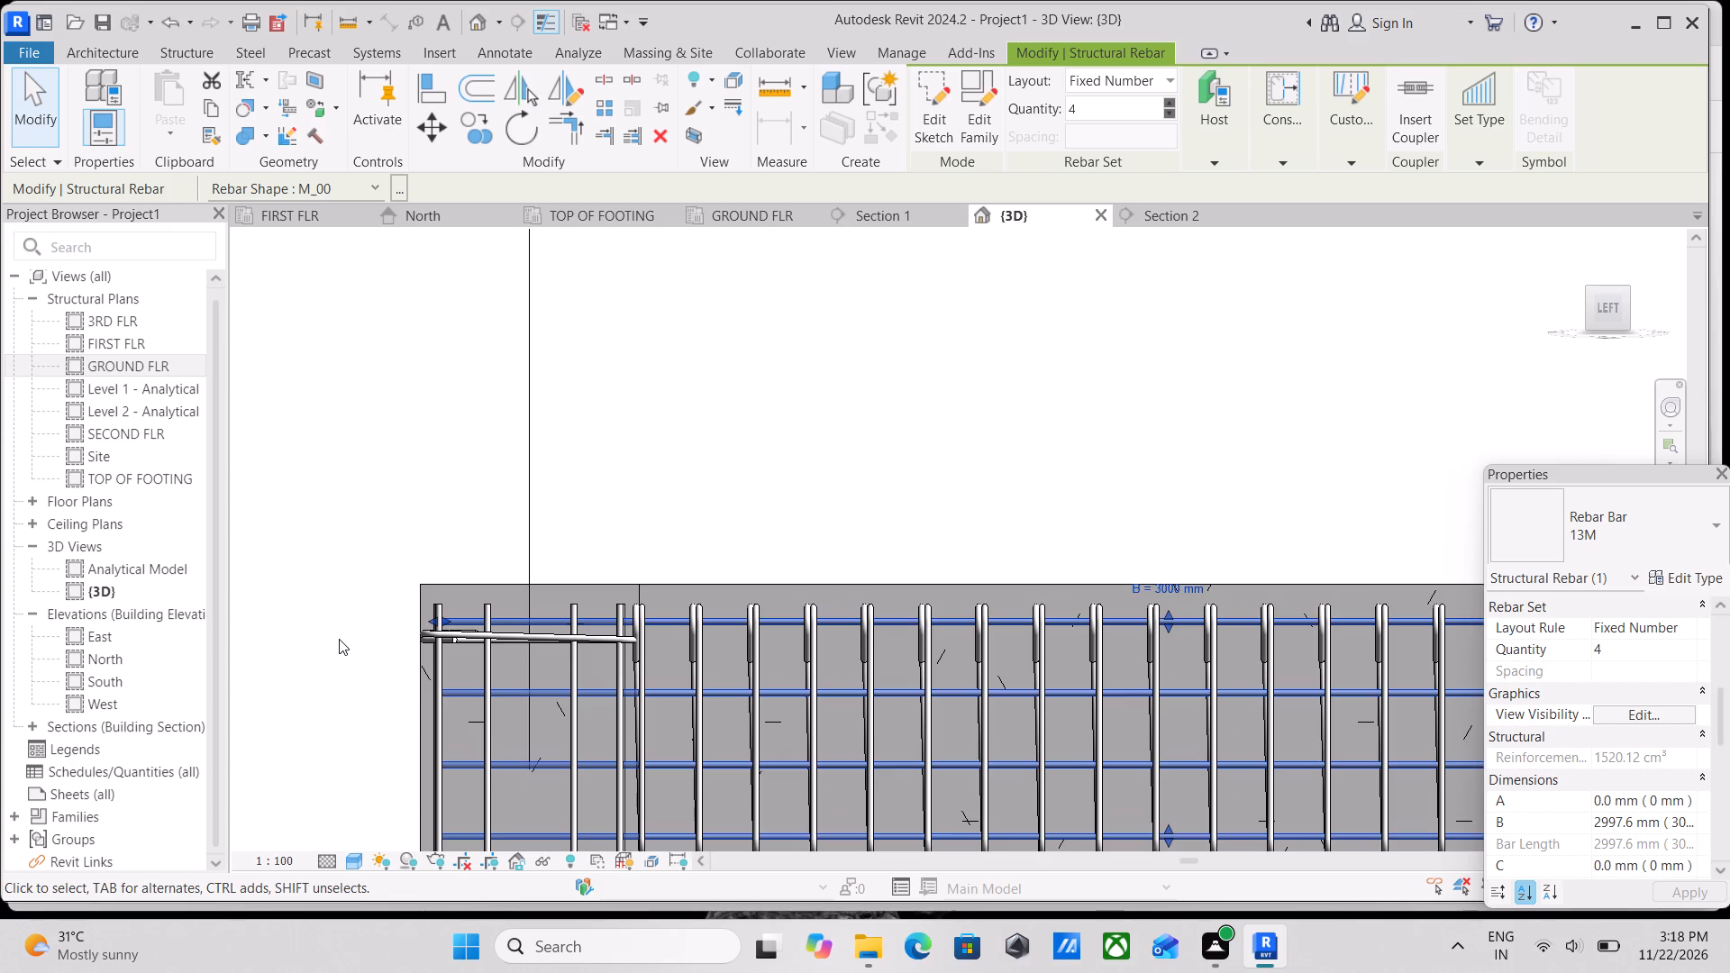
scroll(269, 665, up, 2)
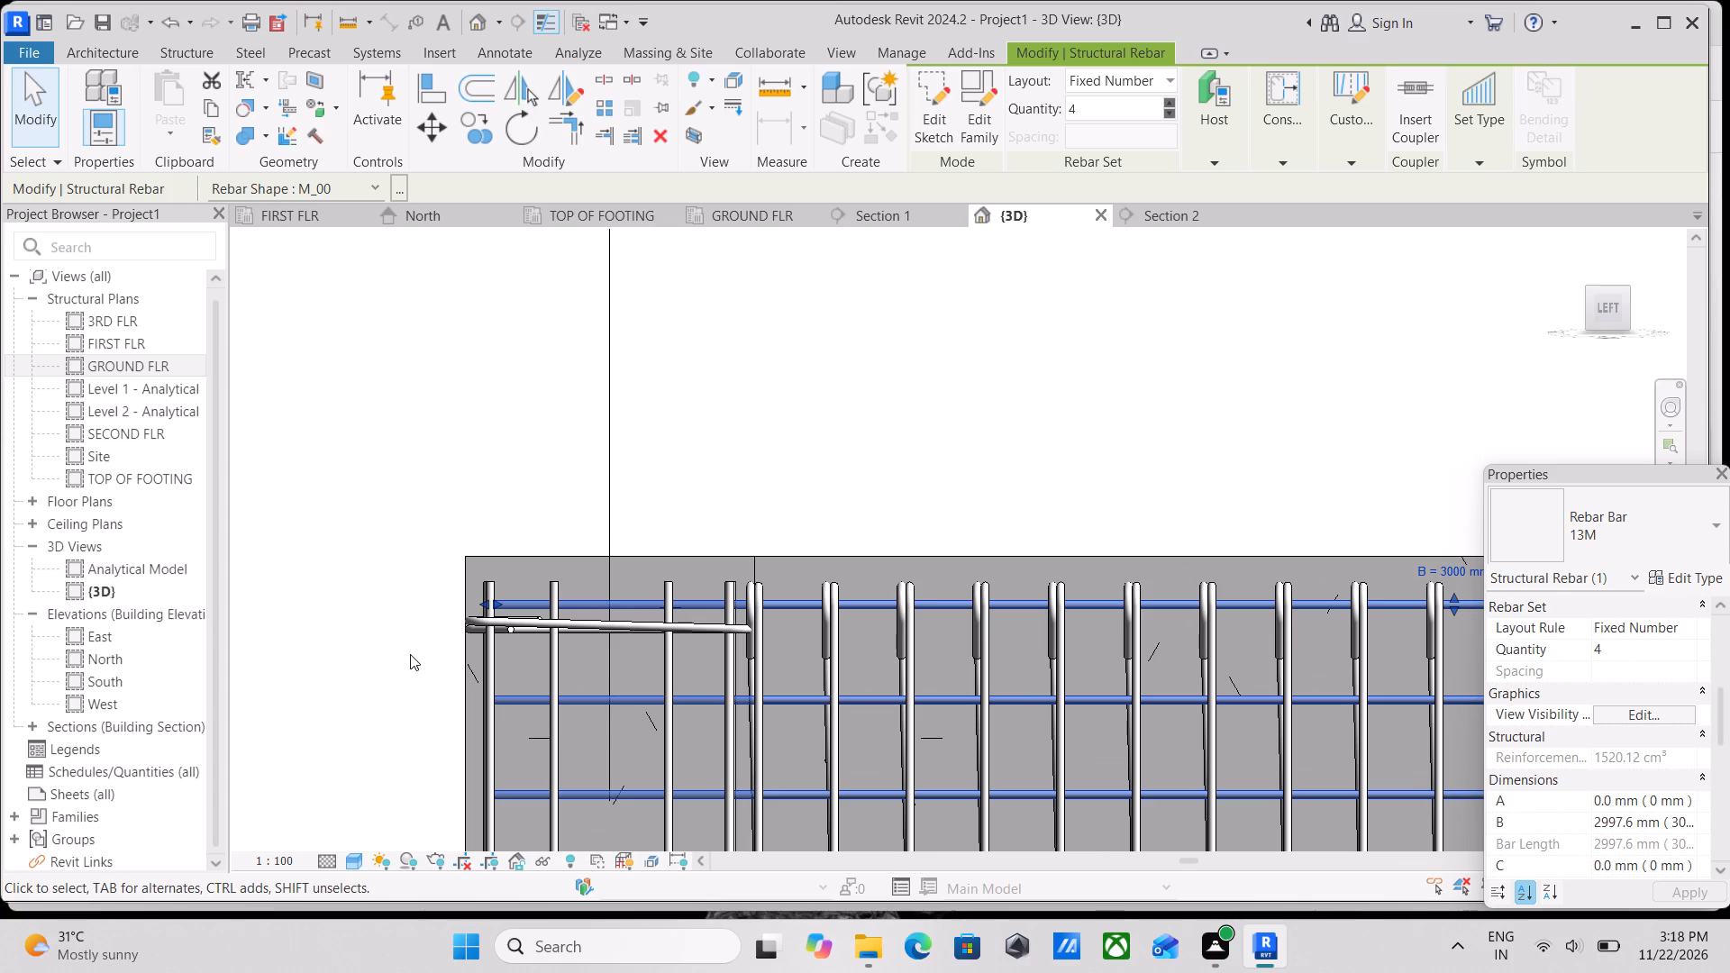
scroll(410, 652, up, 3)
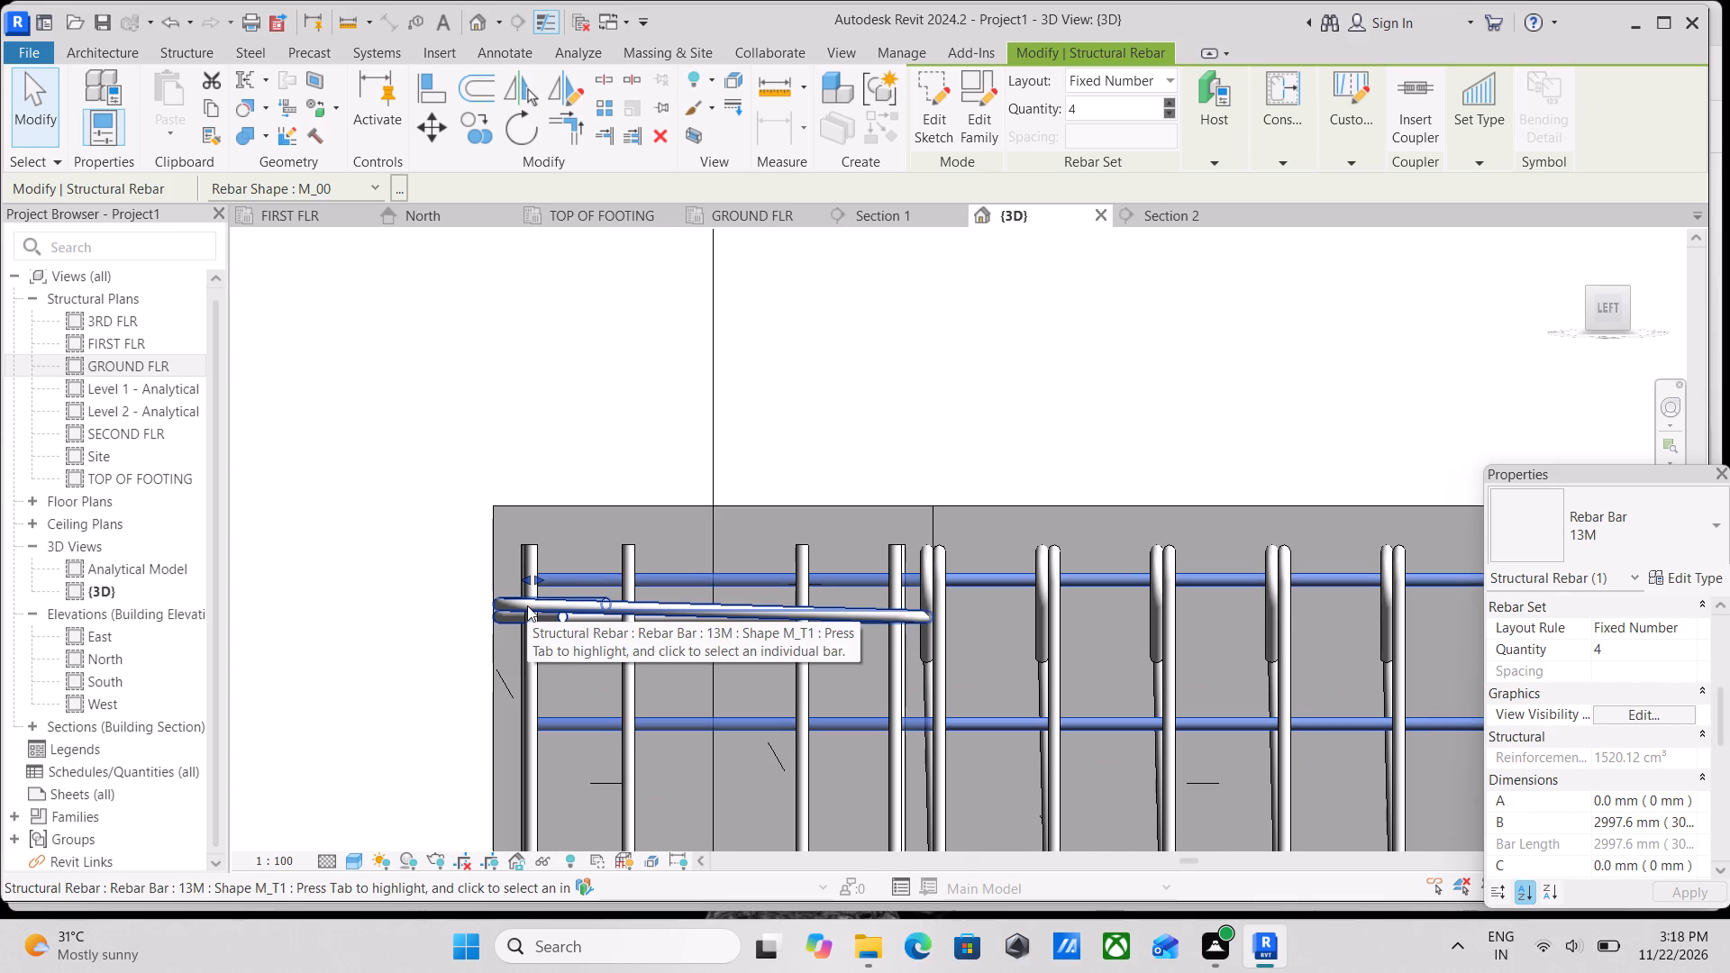
drag(537, 576, 542, 576)
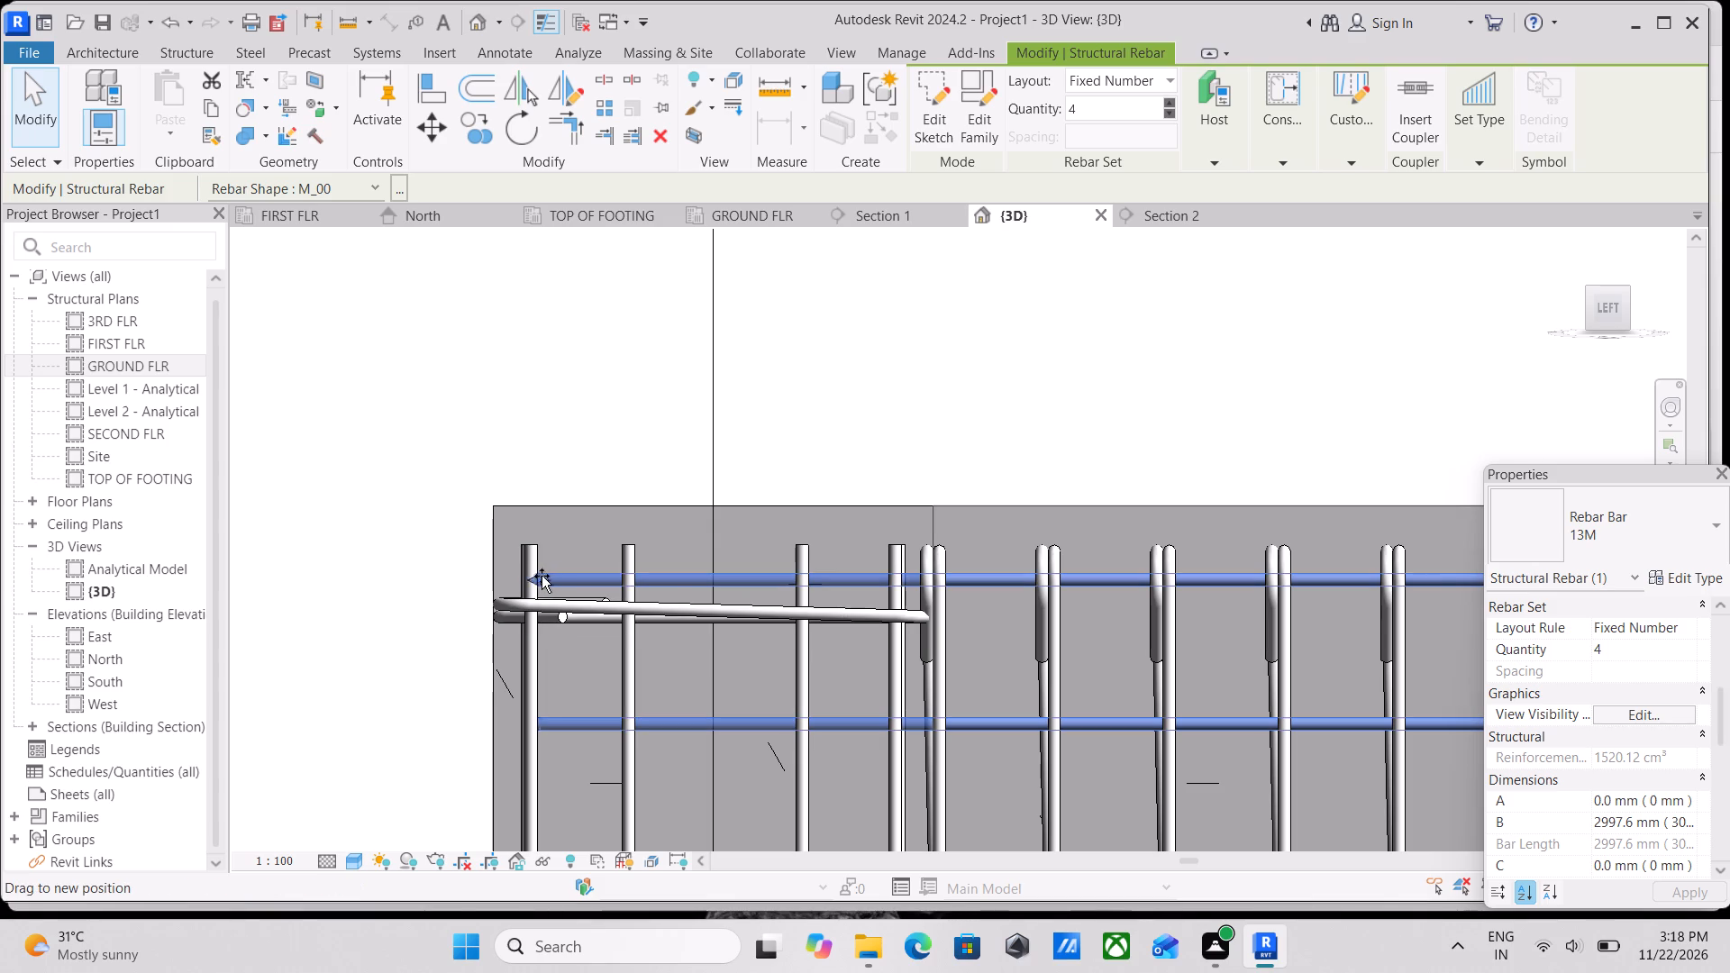
drag(542, 576, 916, 587)
scroll(897, 625, down, 7)
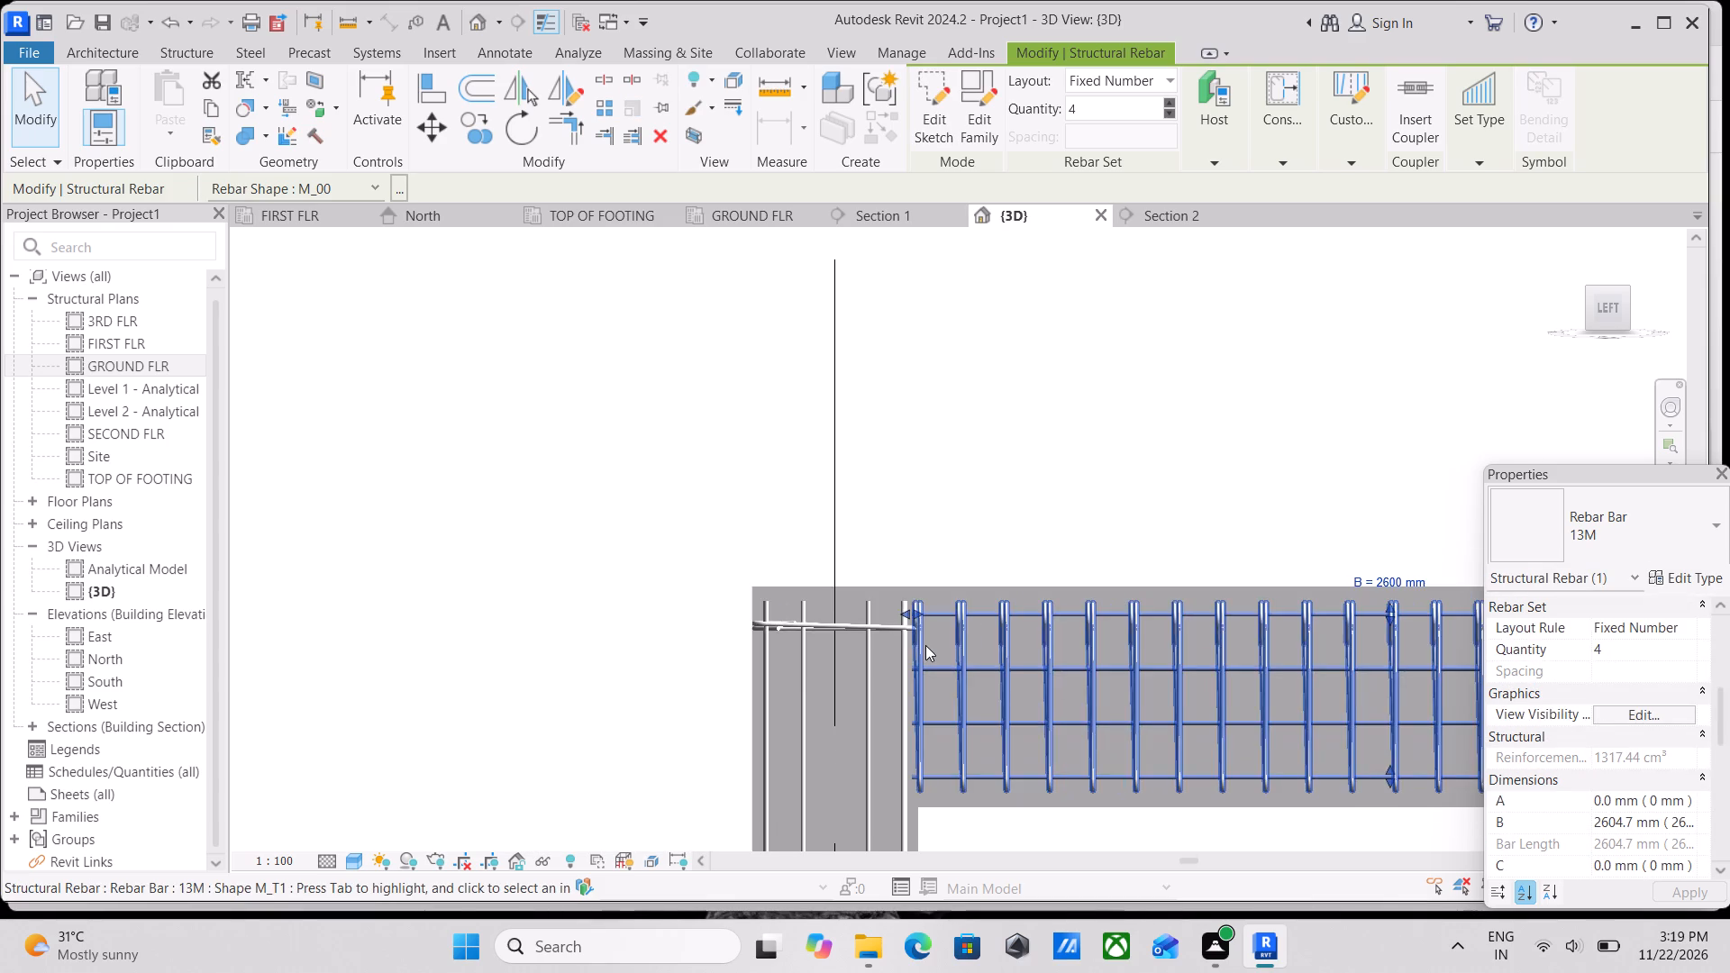
scroll(929, 648, down, 6)
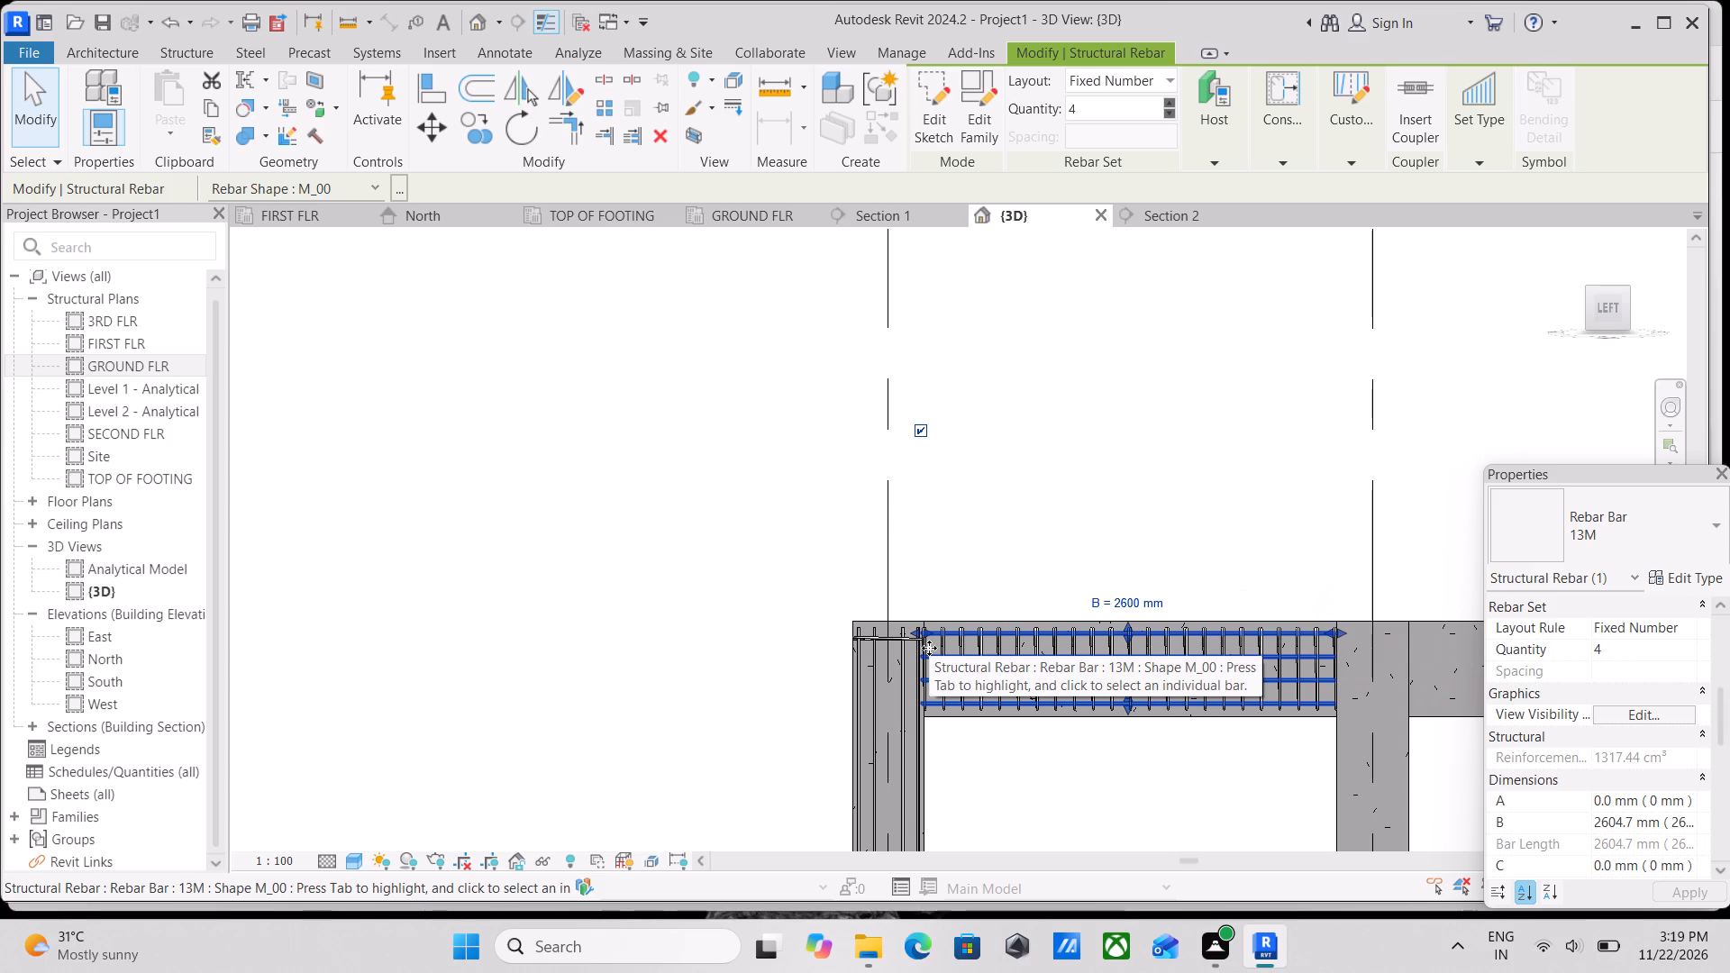
scroll(929, 661, down, 3)
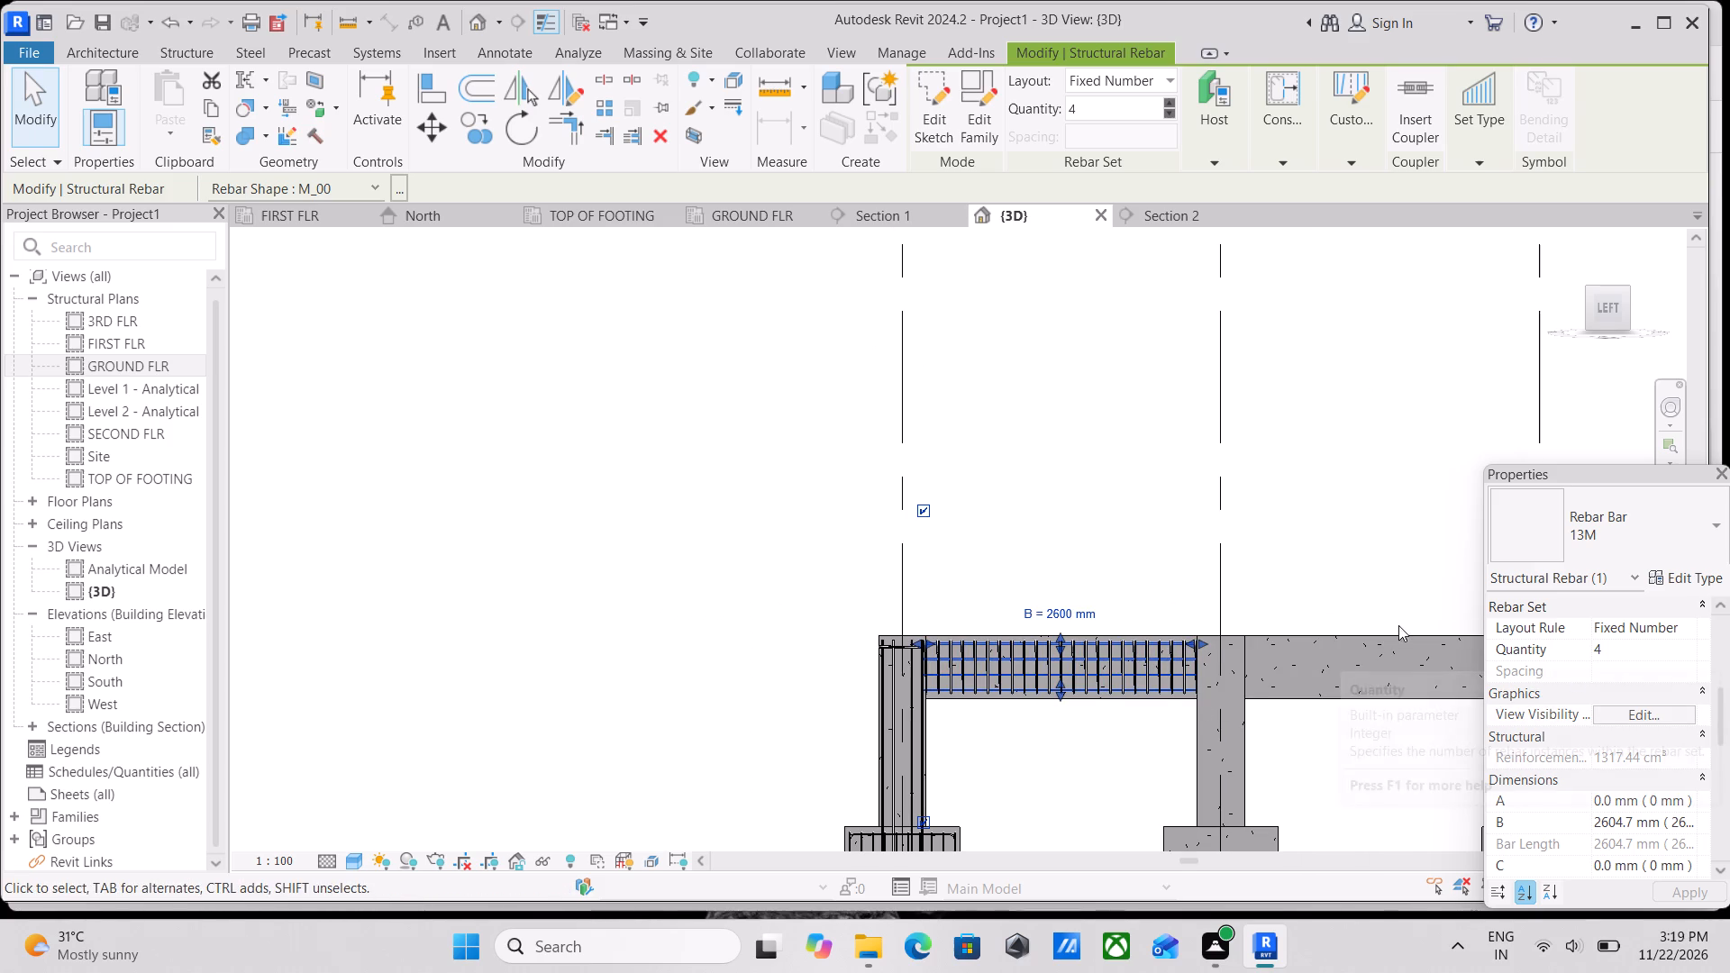
scroll(1359, 669, up, 1)
key(Escape)
middle_drag(924, 685, 1003, 689)
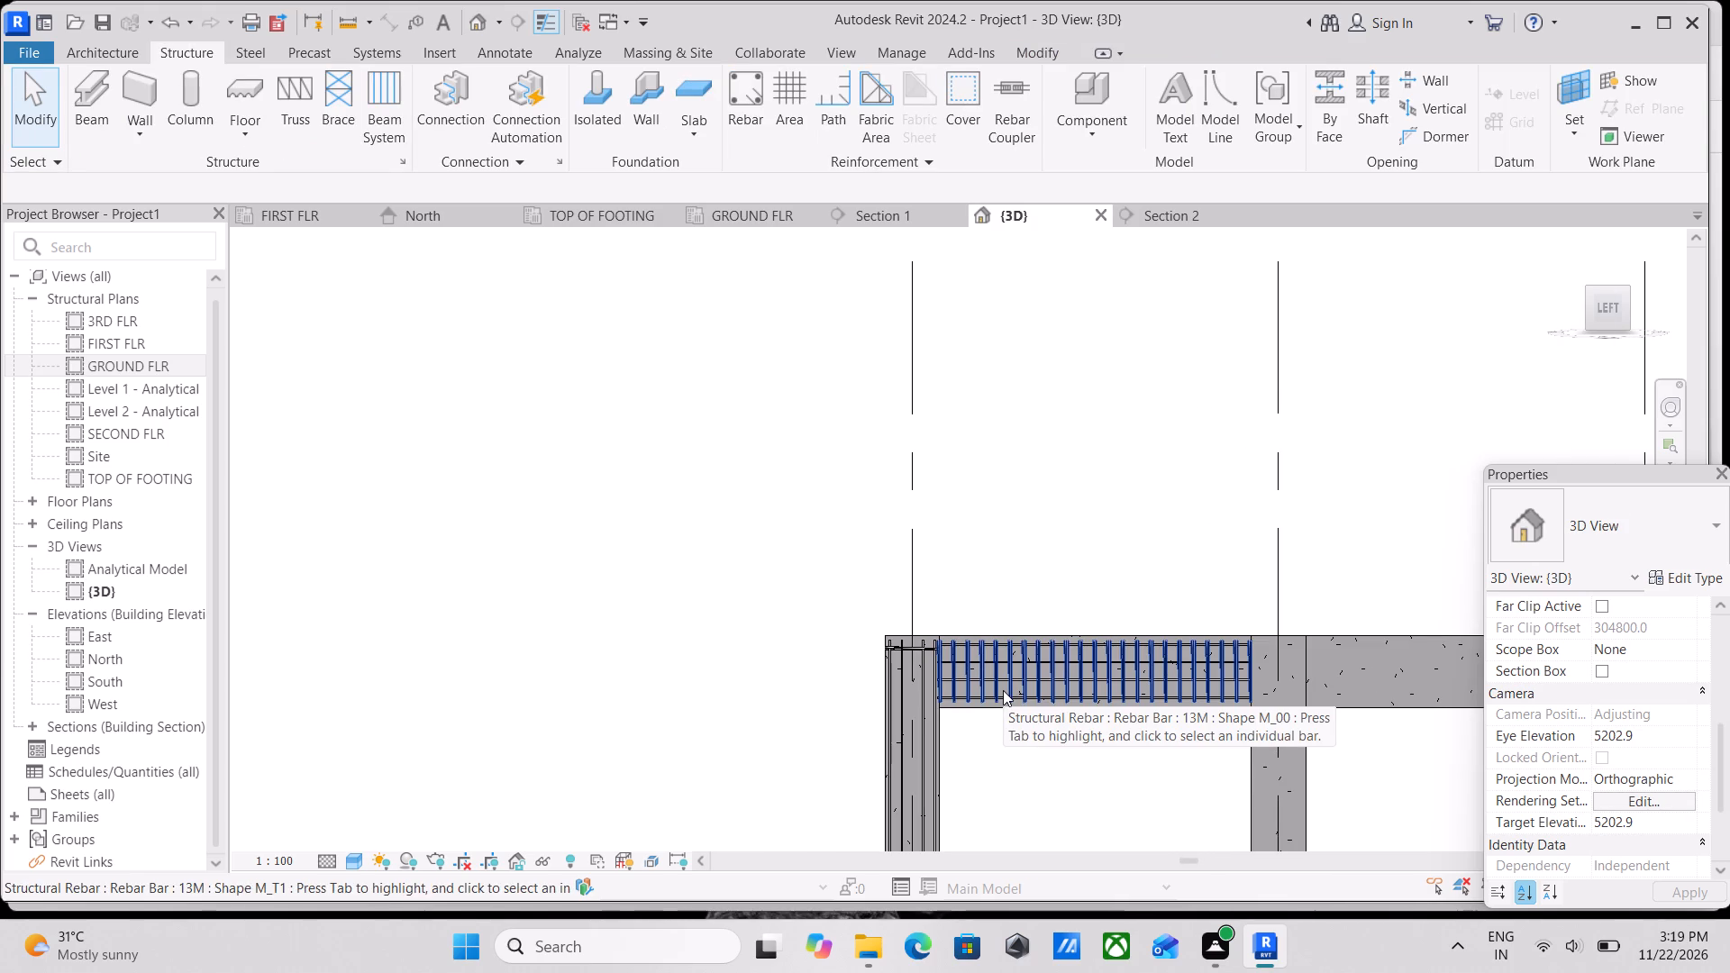
Set the single 13M tie in the grid 1 column to a Maximum Spacing layout with 120 mm spacing.
scroll(878, 672, up, 12)
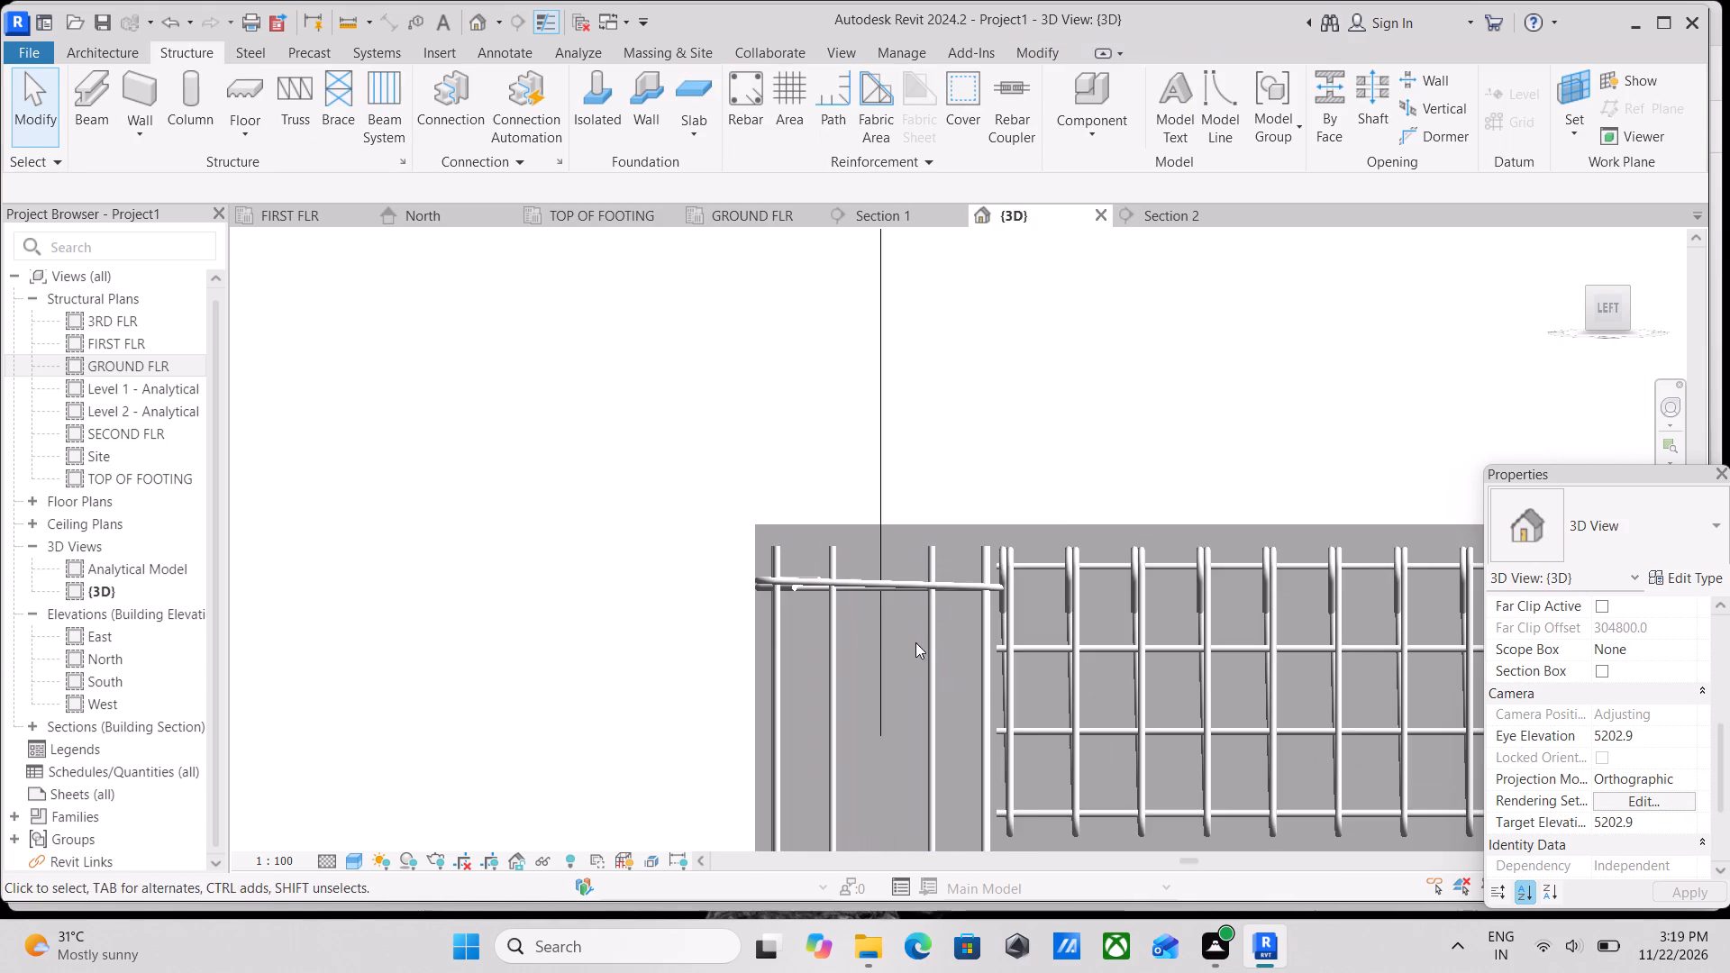
scroll(915, 642, up, 3)
click(872, 549)
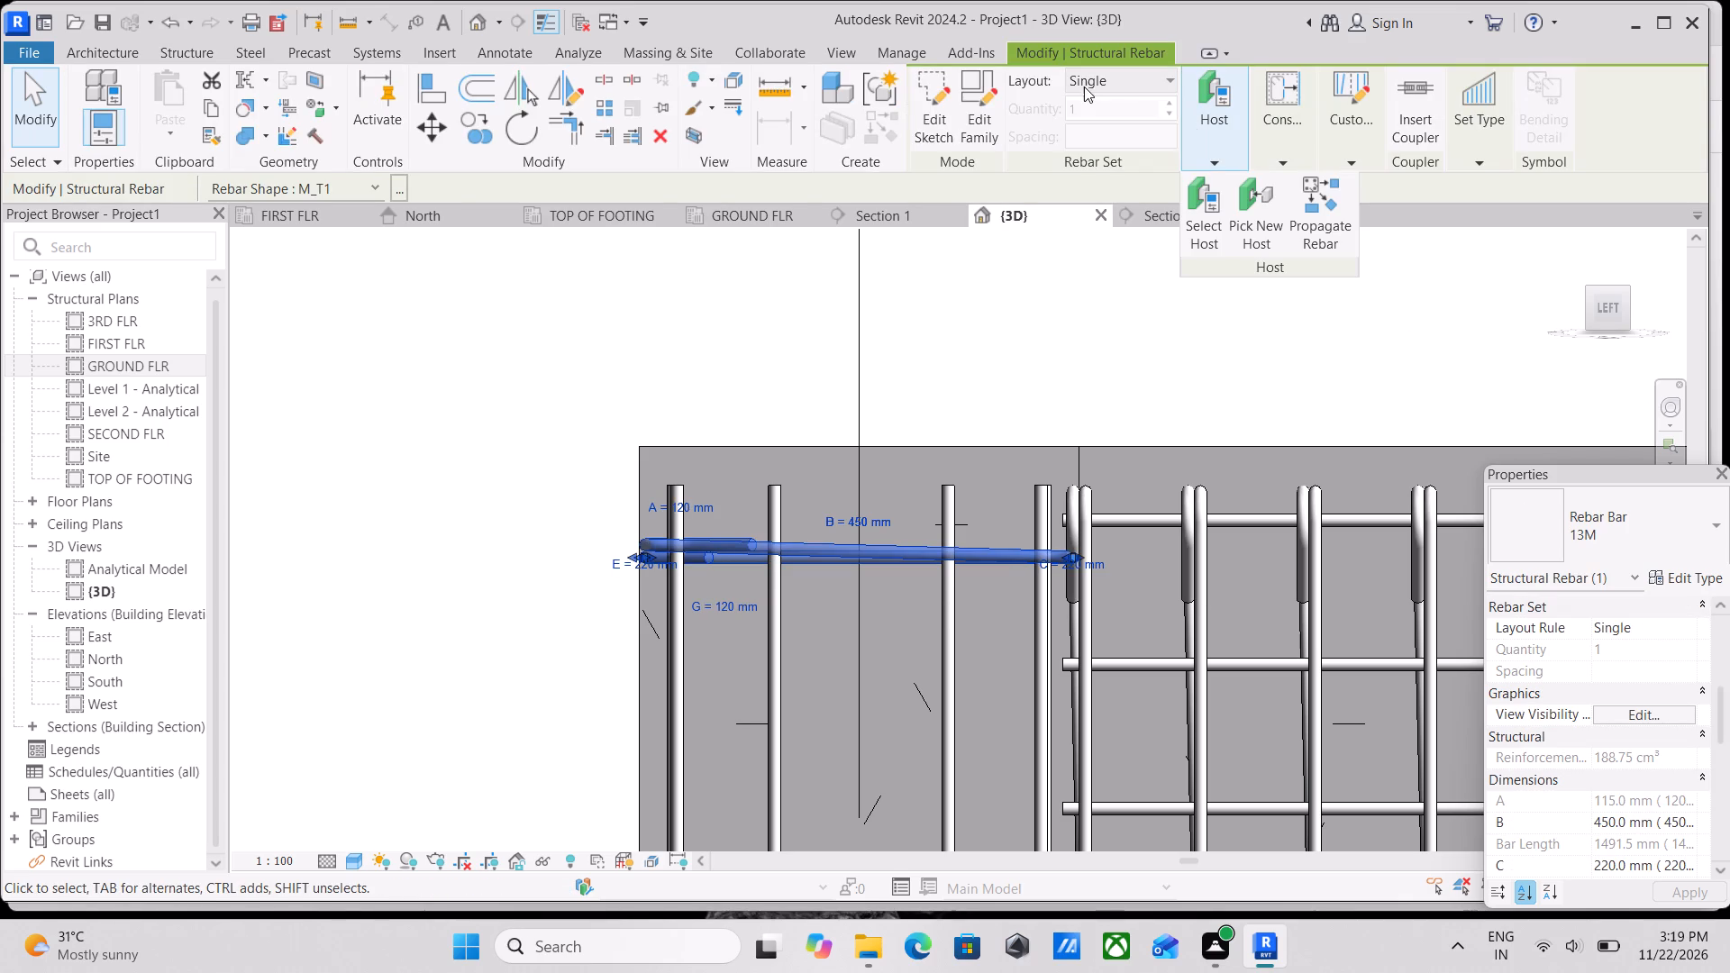
click(1126, 85)
click(1143, 157)
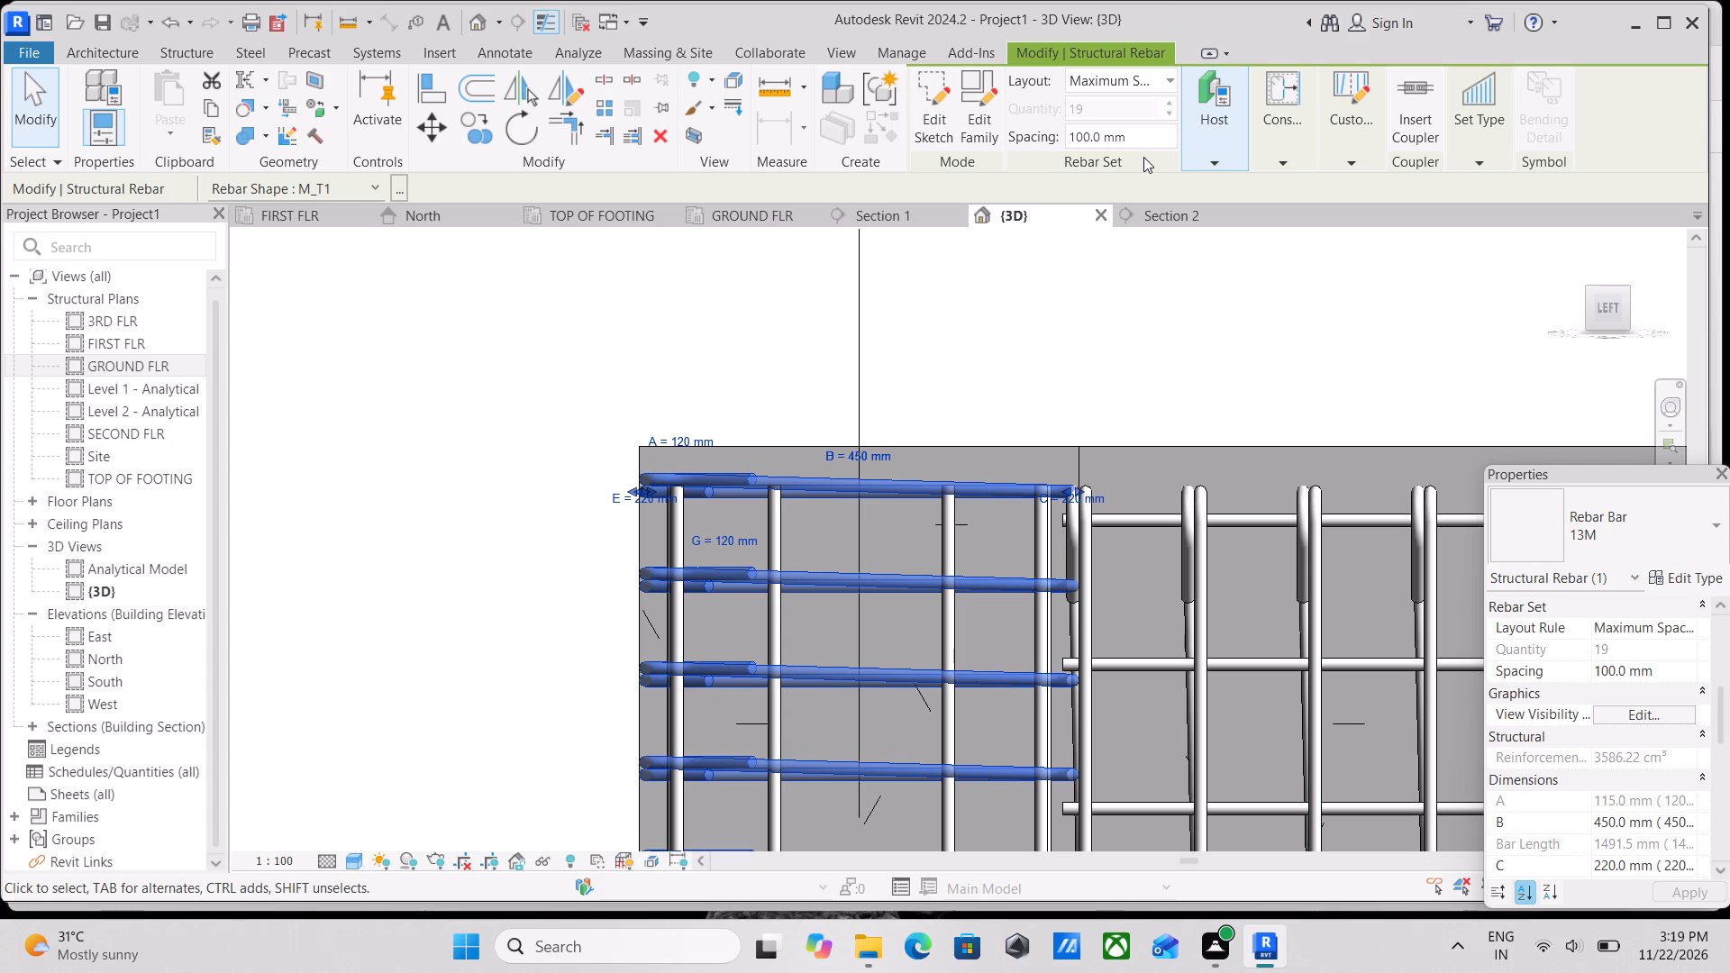
scroll(1100, 170, down, 2)
drag(1145, 132, 1026, 132)
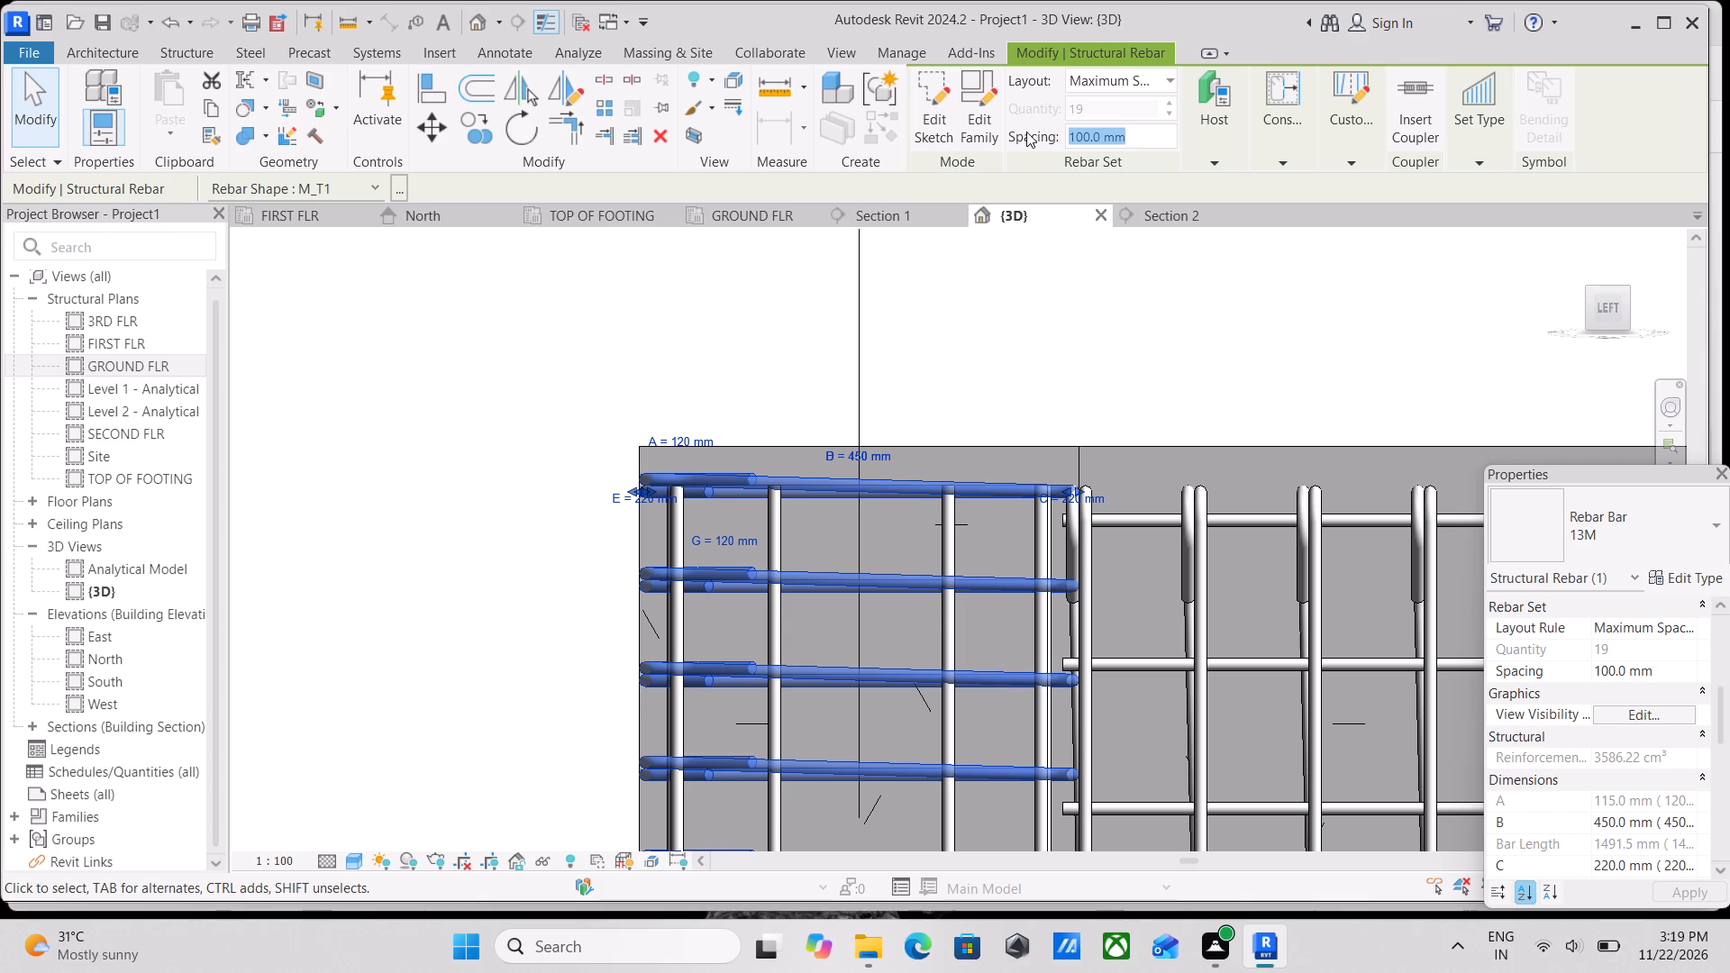
text(120)
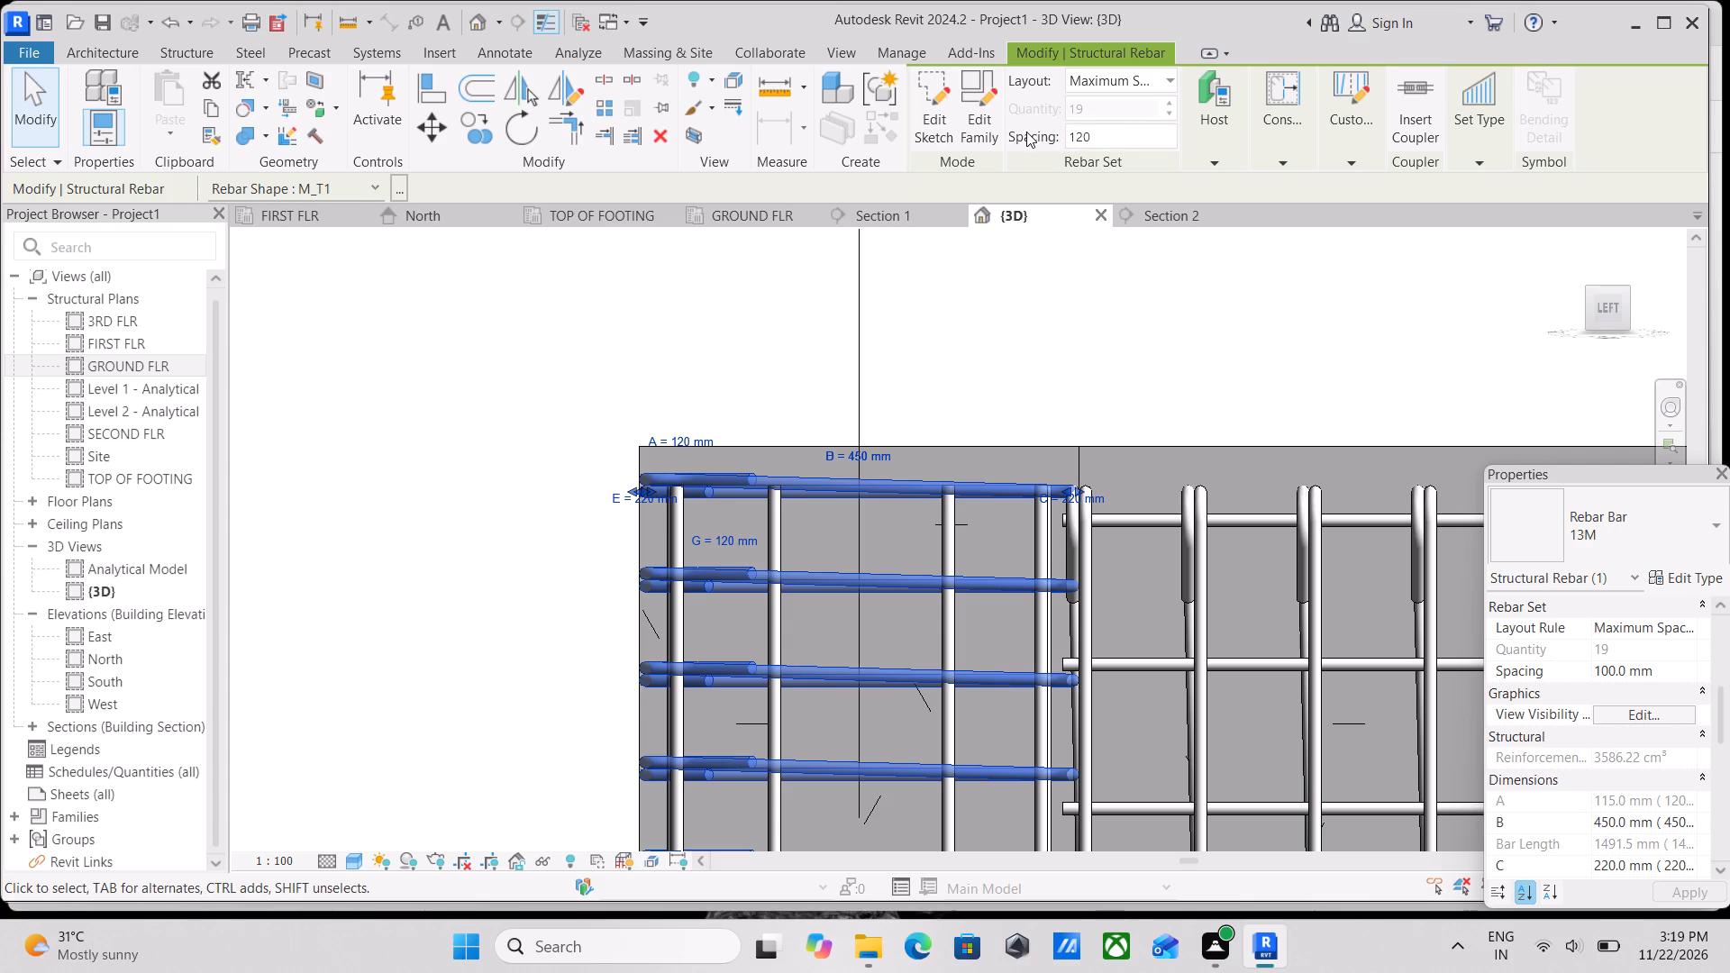
key(m)
key(m)
key(Return)
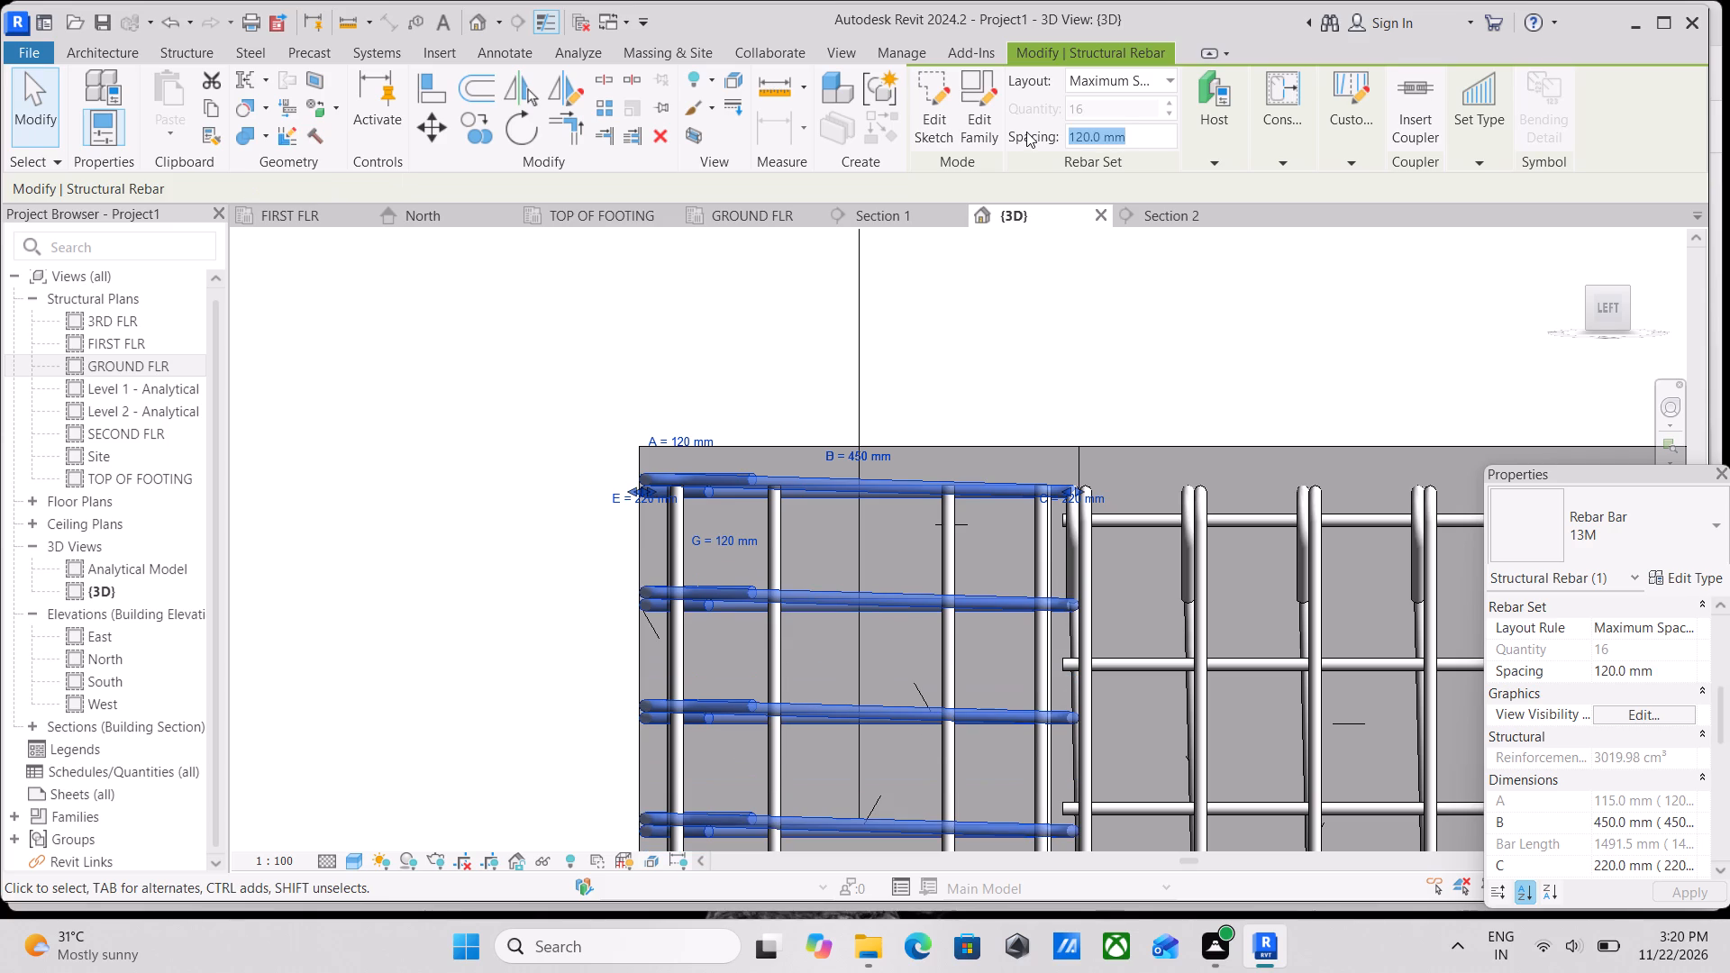
scroll(1007, 468, down, 2)
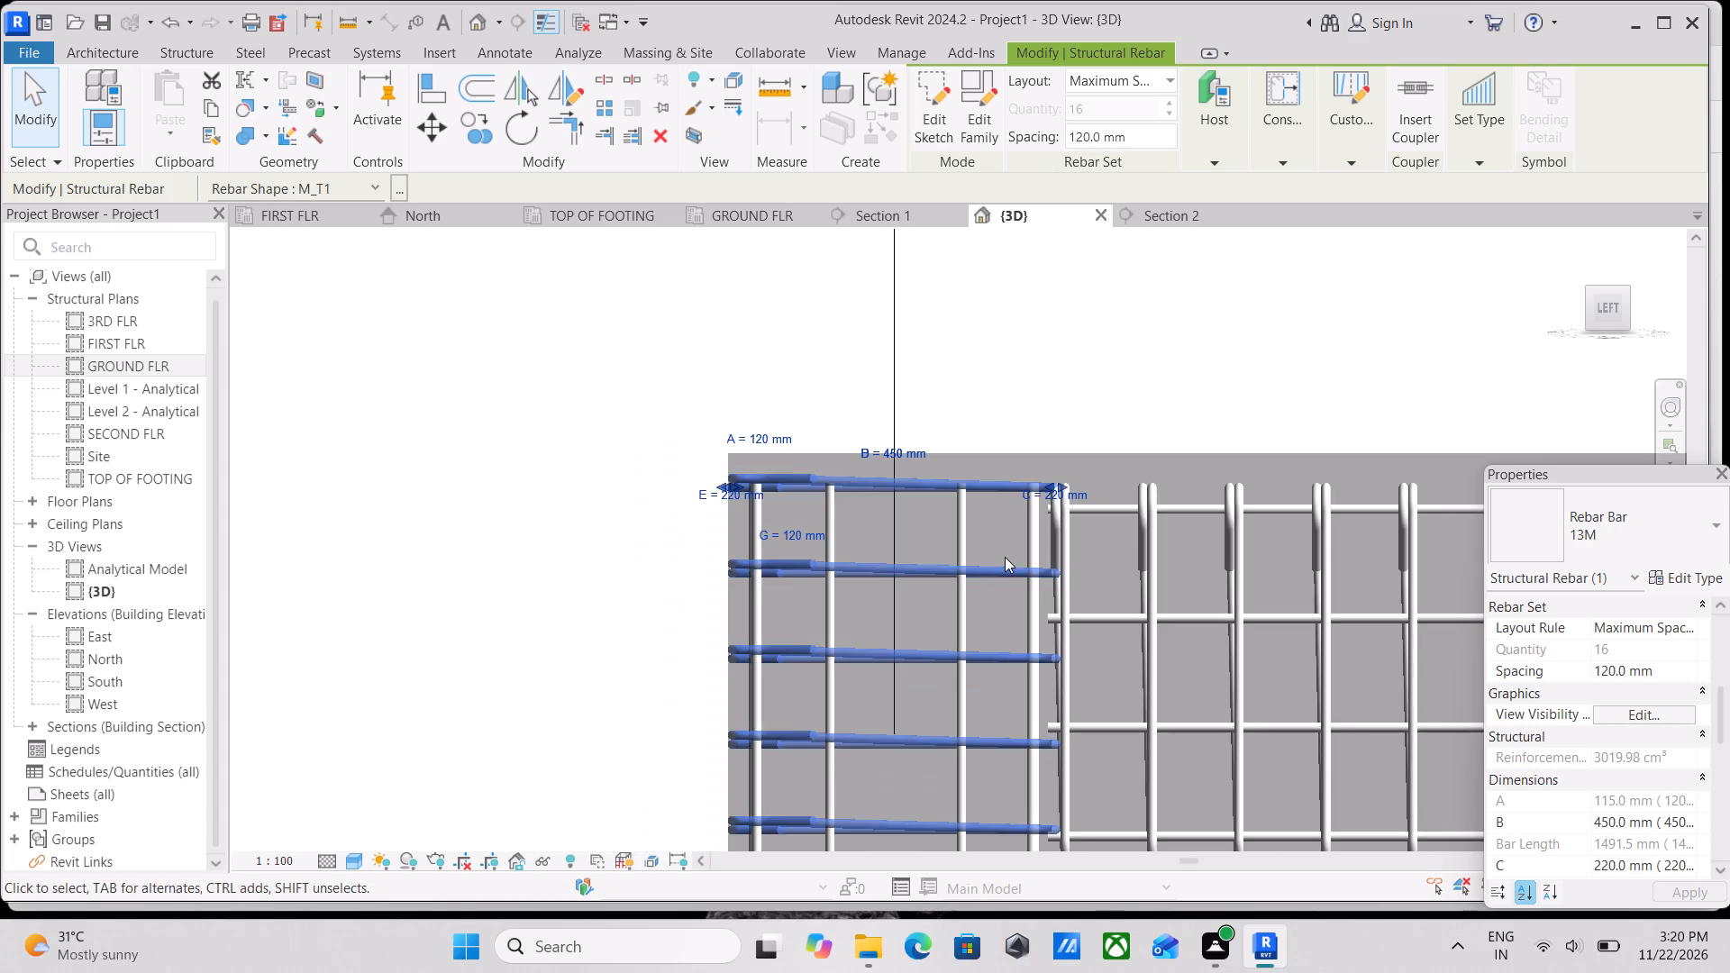
scroll(999, 564, down, 1)
key(Escape)
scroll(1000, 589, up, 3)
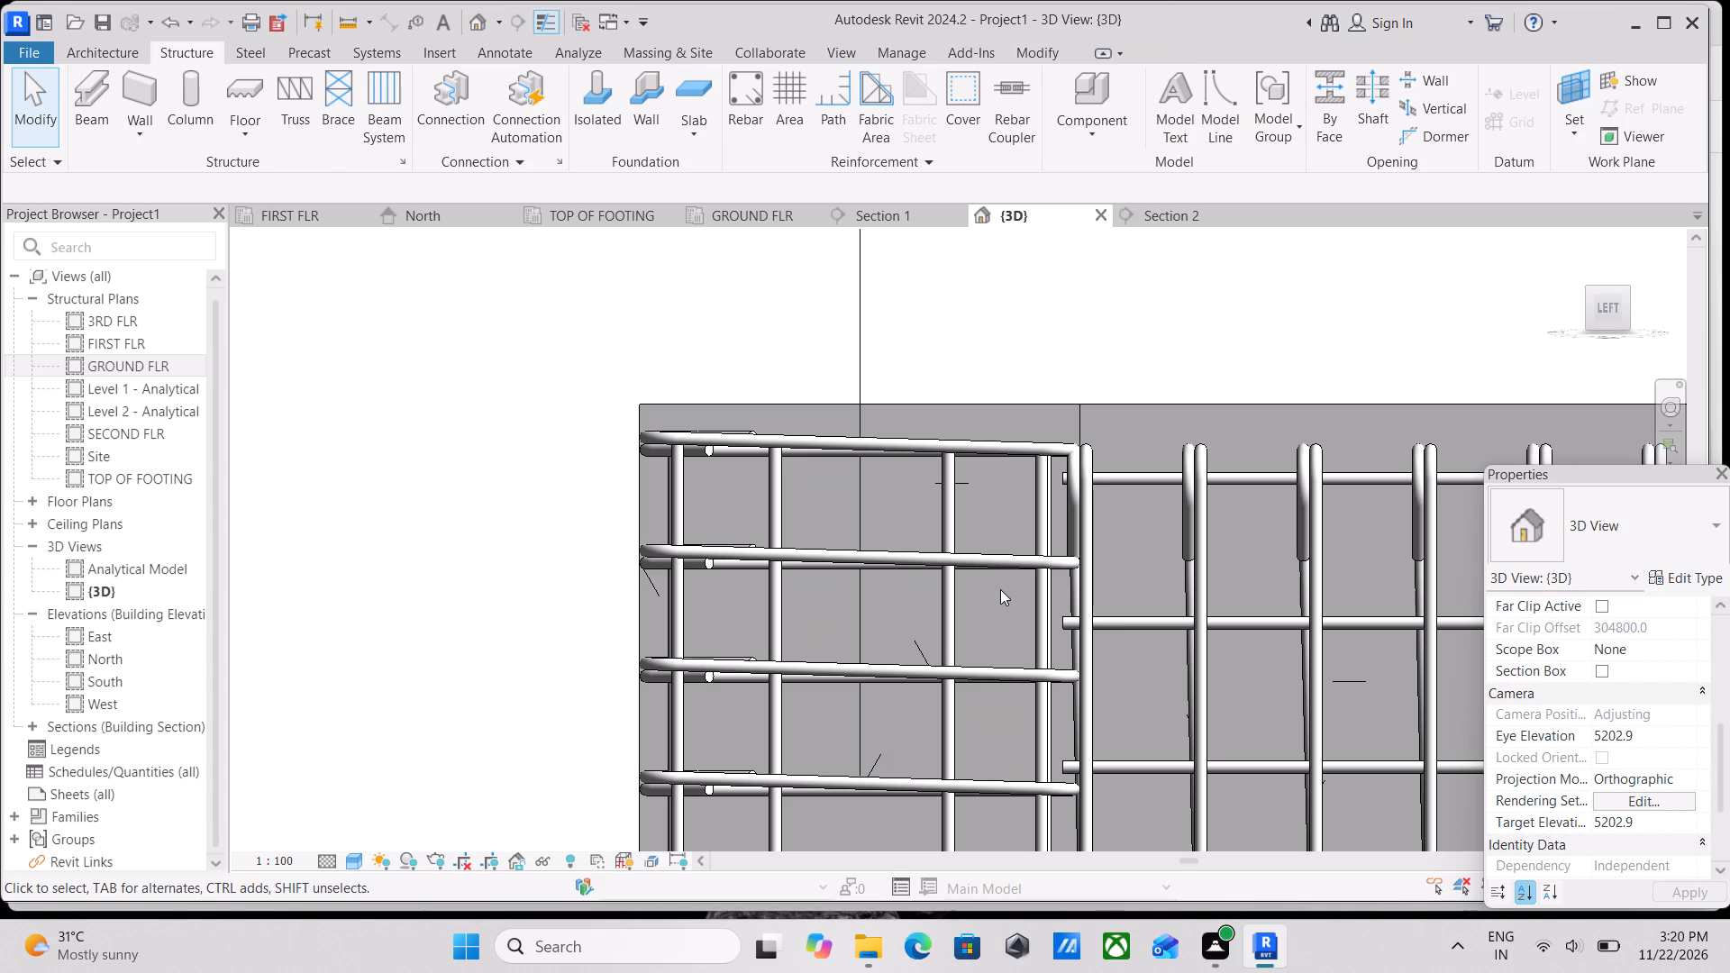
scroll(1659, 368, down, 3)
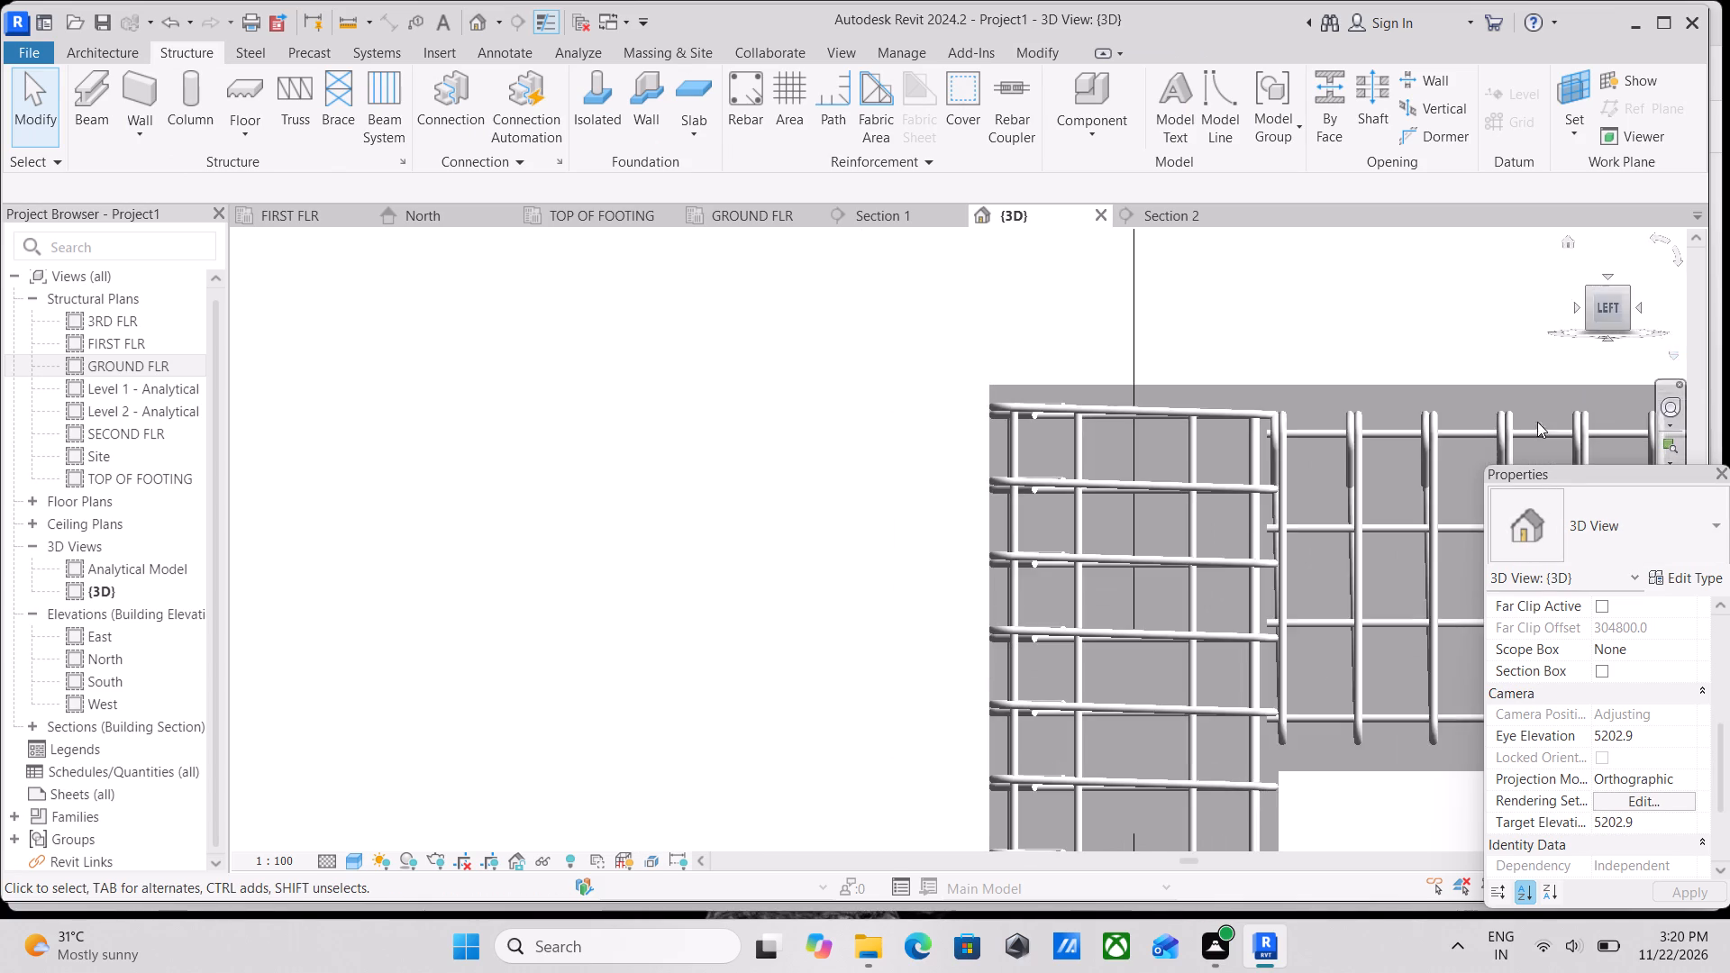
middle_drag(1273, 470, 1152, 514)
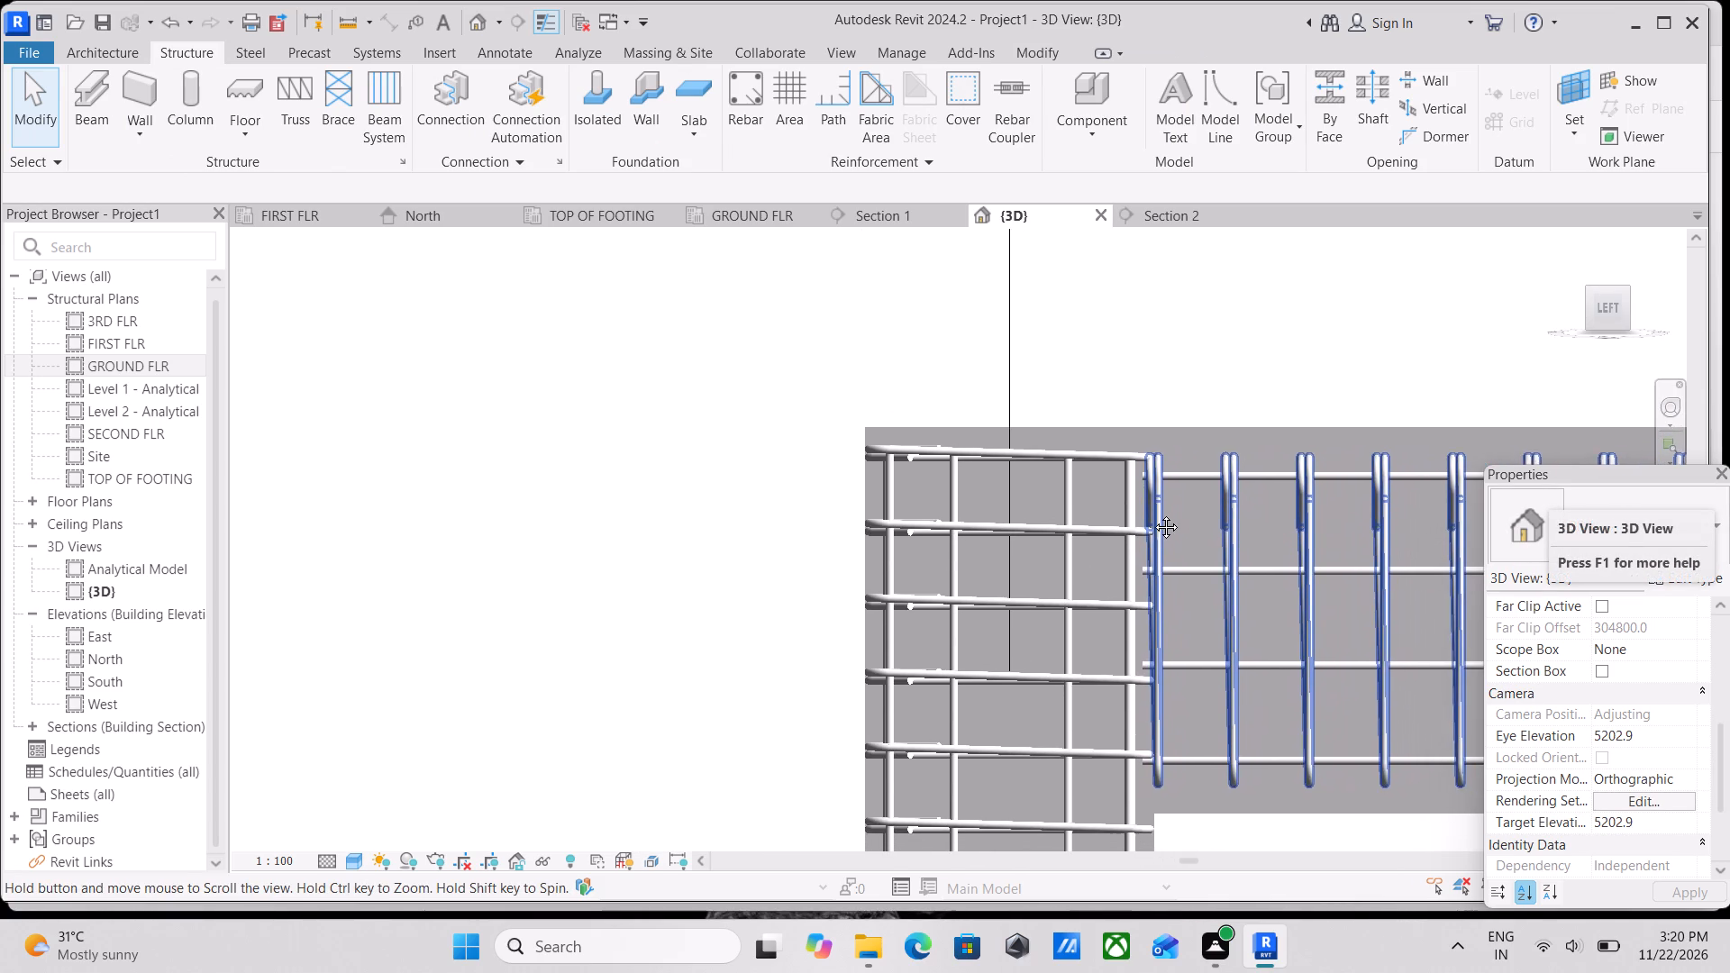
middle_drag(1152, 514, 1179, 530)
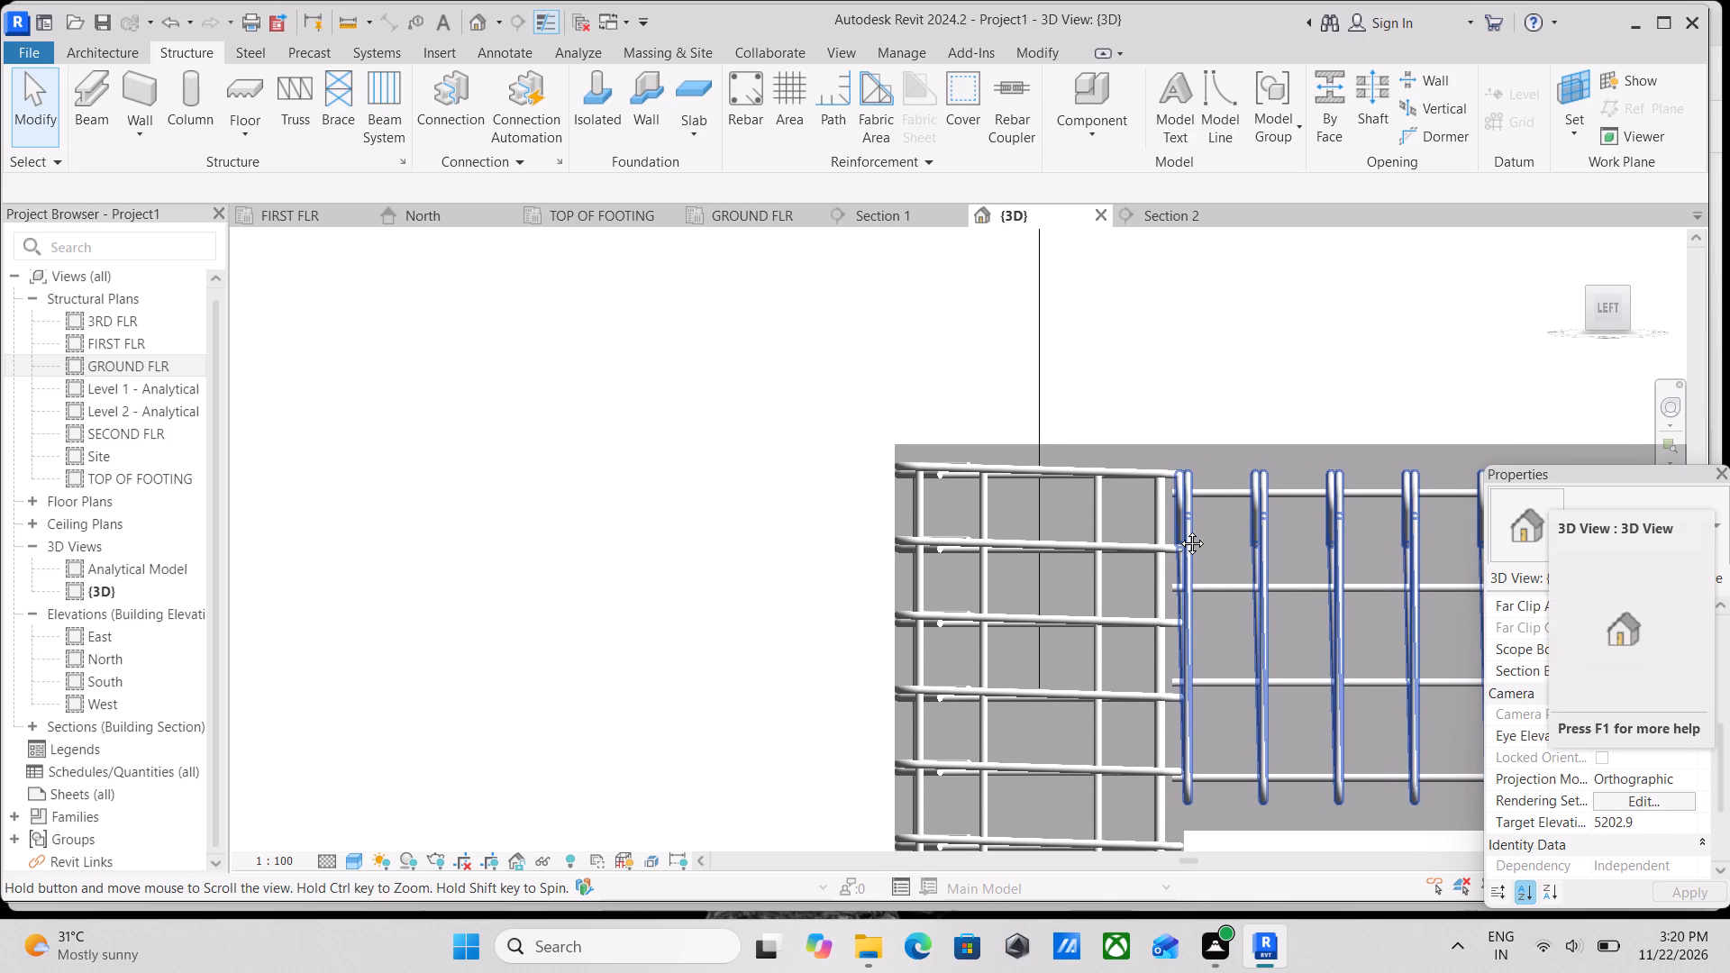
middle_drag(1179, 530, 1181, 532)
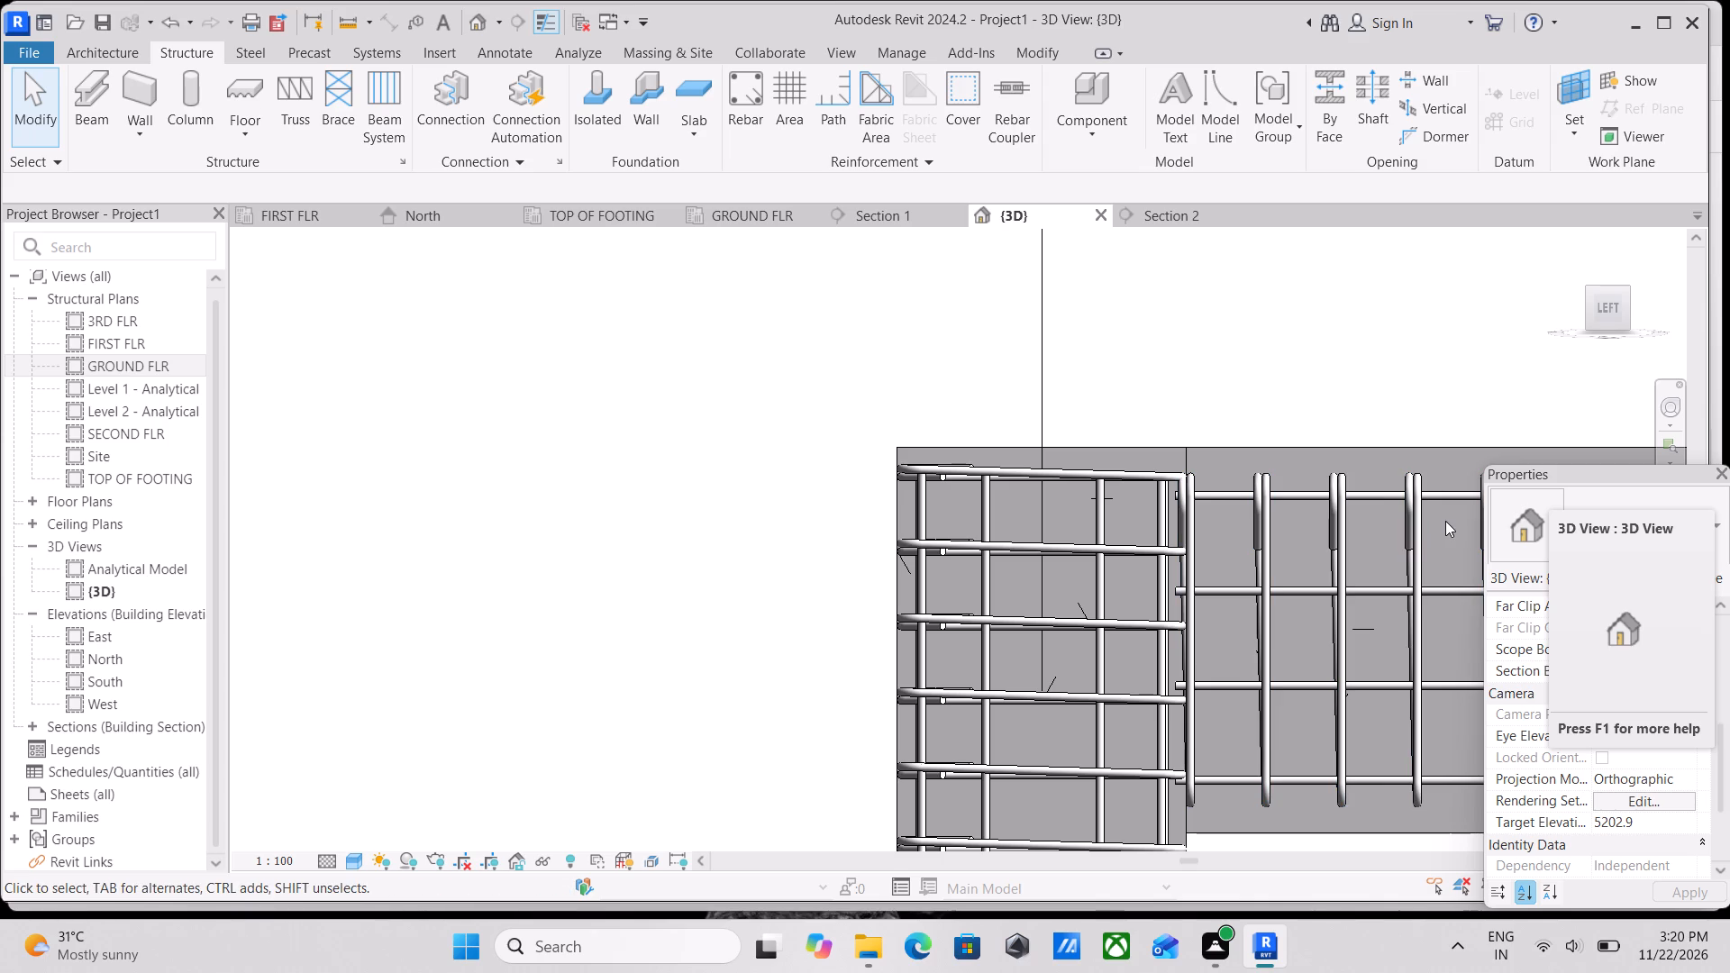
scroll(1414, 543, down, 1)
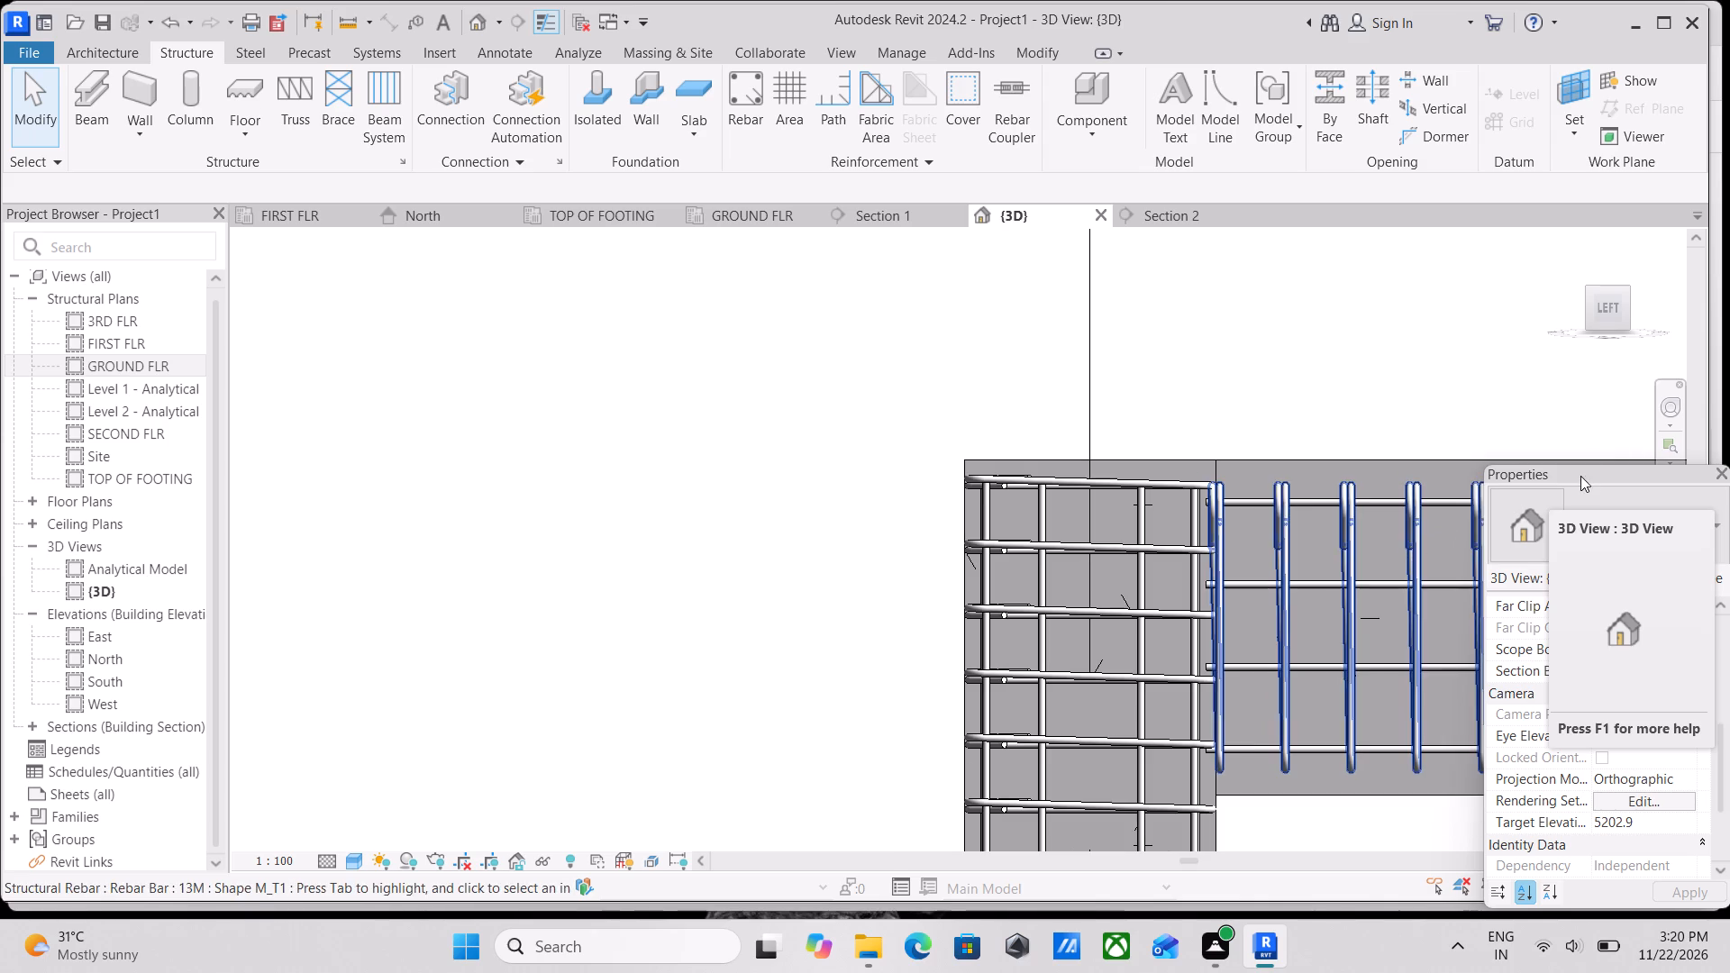
Propagate the rebar of the corner footing at grids A and 1, aligned by host, to the adjacent footing at grid 2 along grid A.
click(1589, 286)
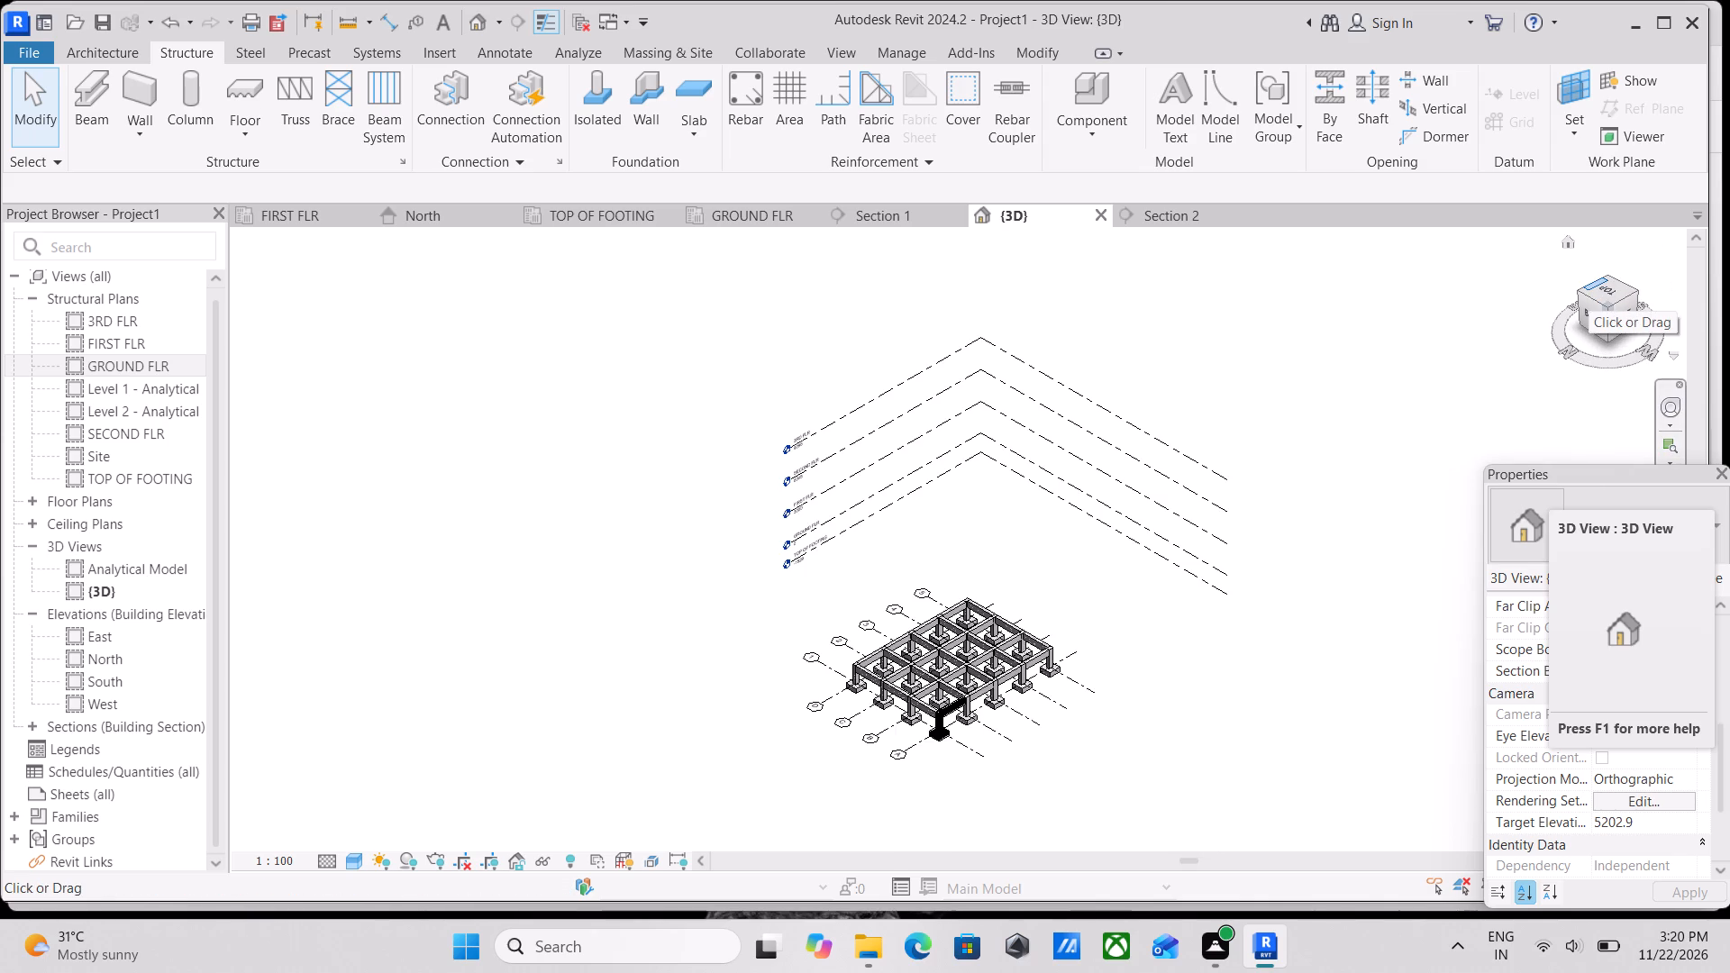
scroll(933, 718, up, 14)
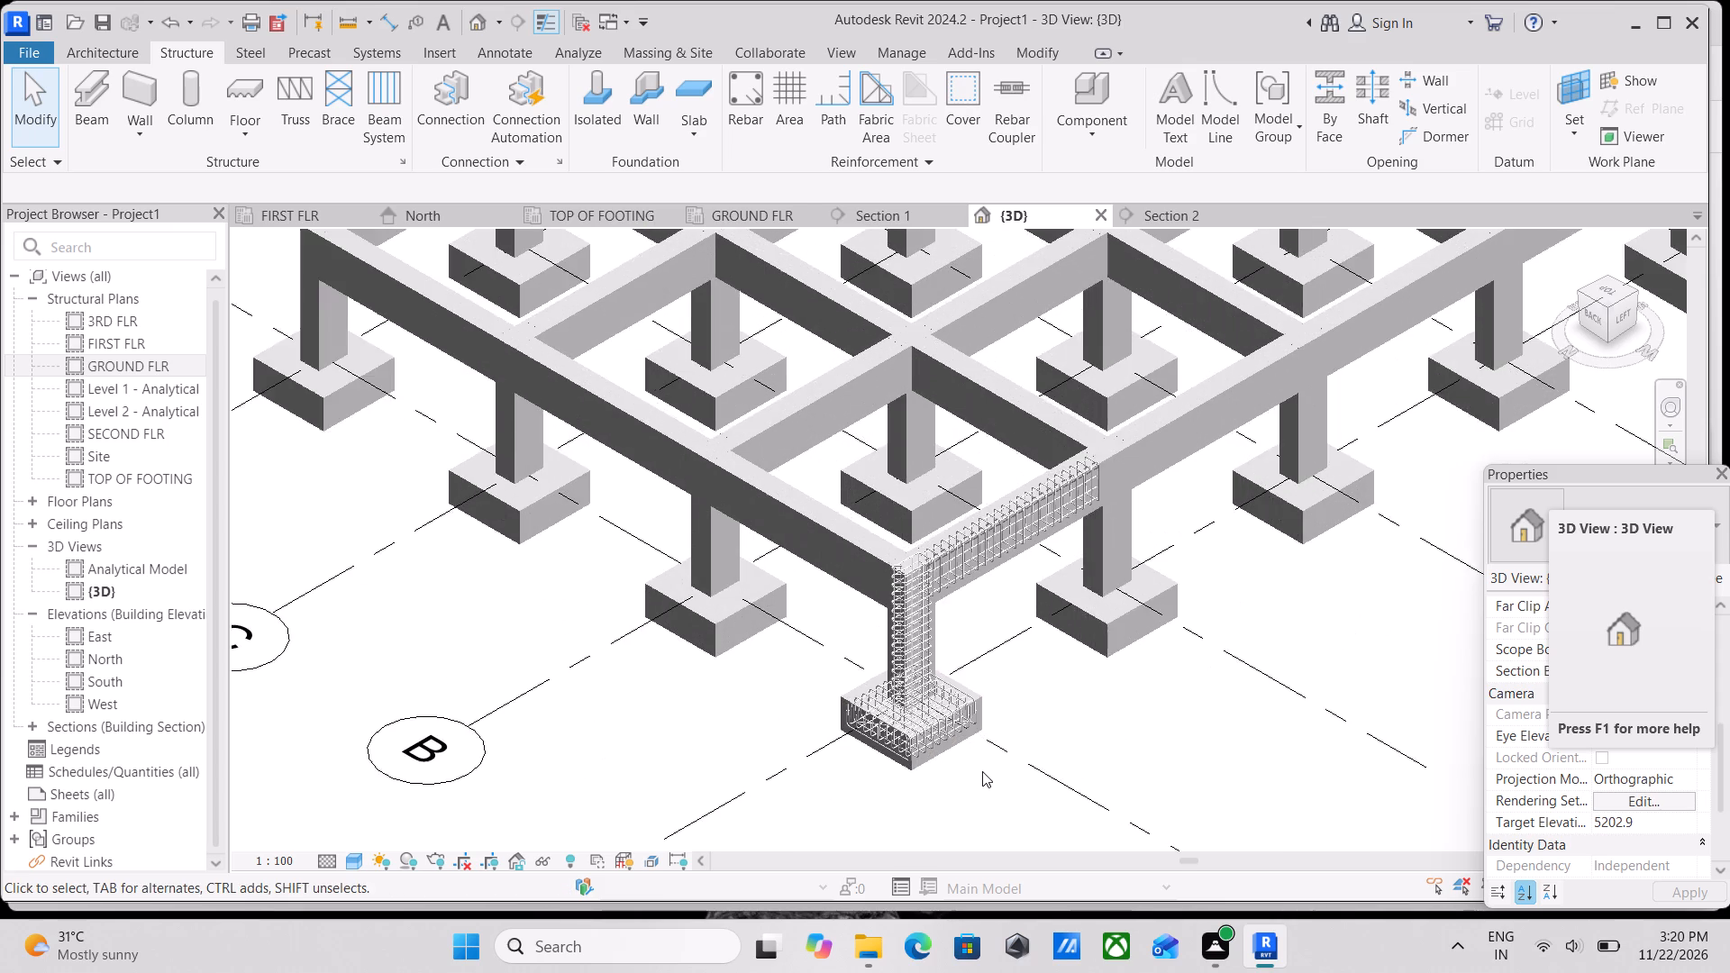
scroll(982, 771, up, 5)
scroll(972, 696, up, 10)
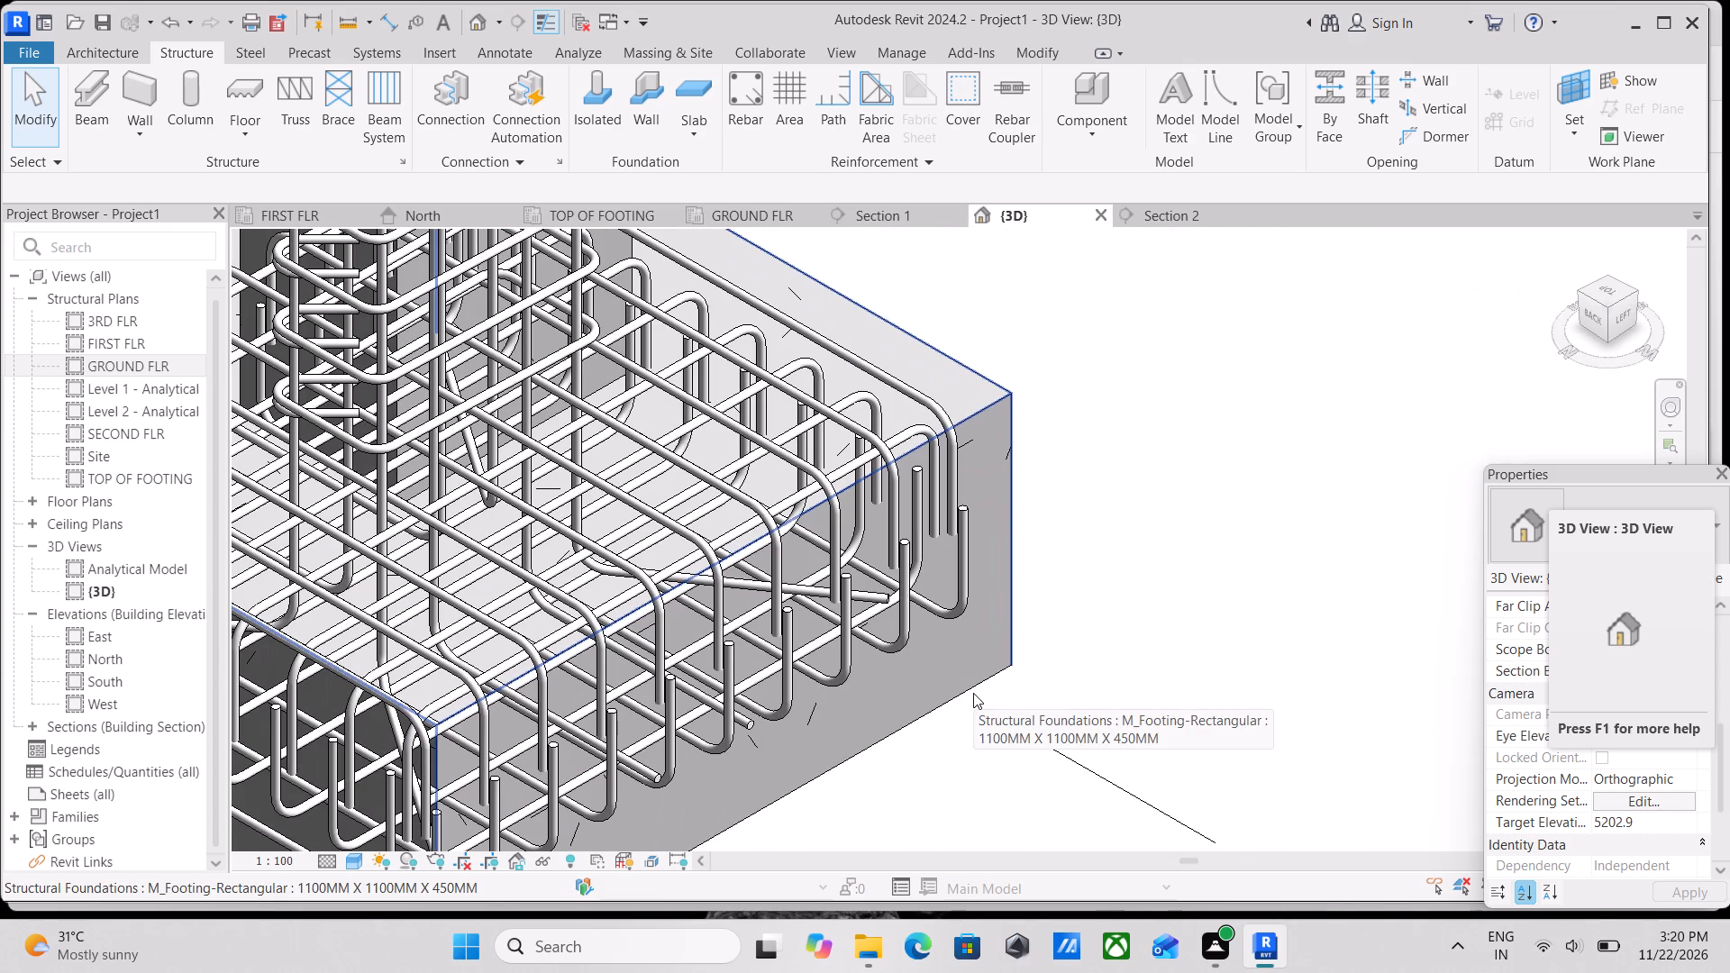
scroll(973, 693, up, 2)
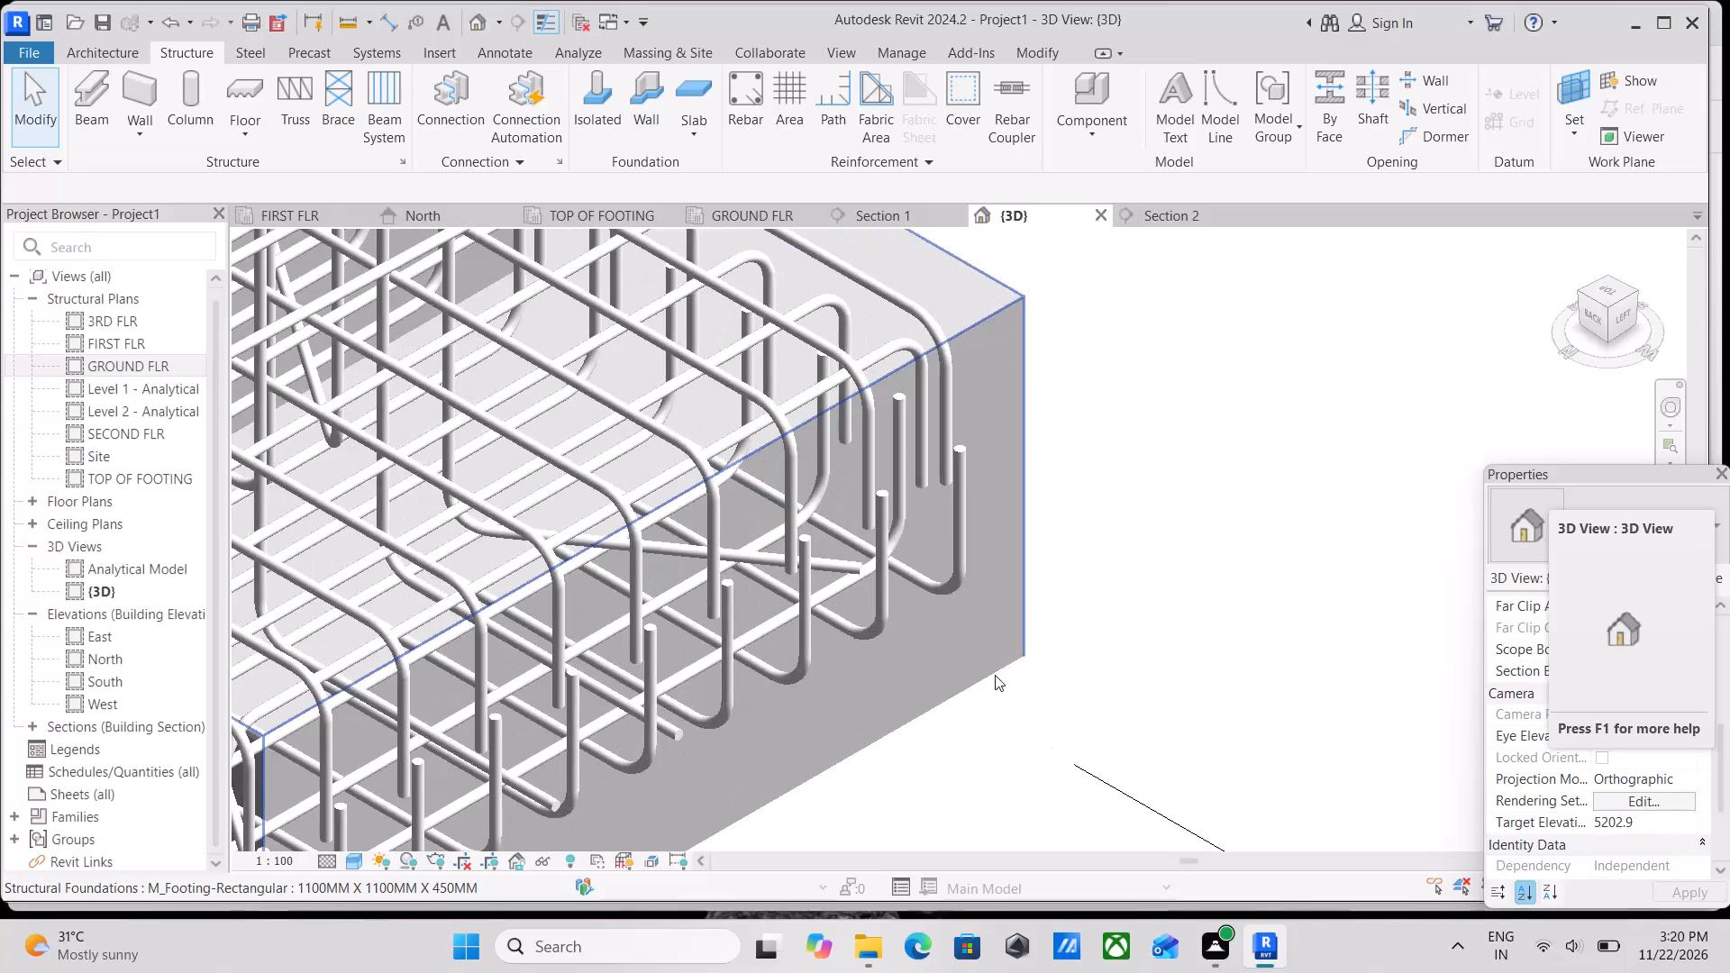
click(1027, 641)
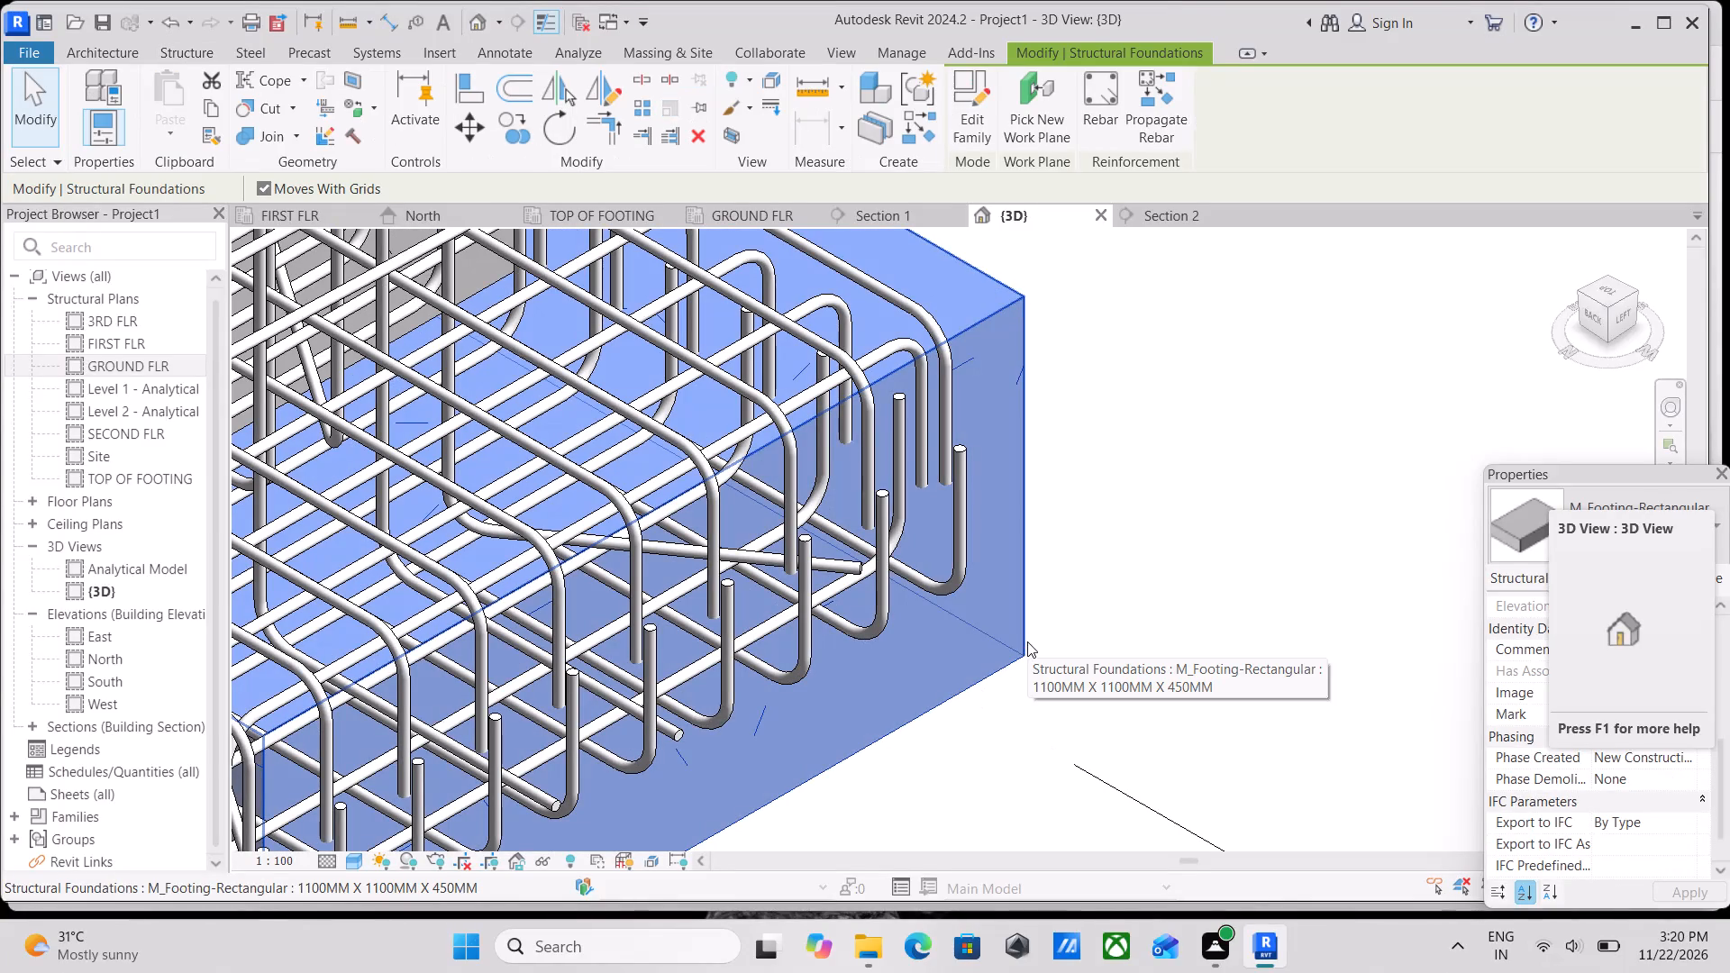
scroll(1027, 641, down, 10)
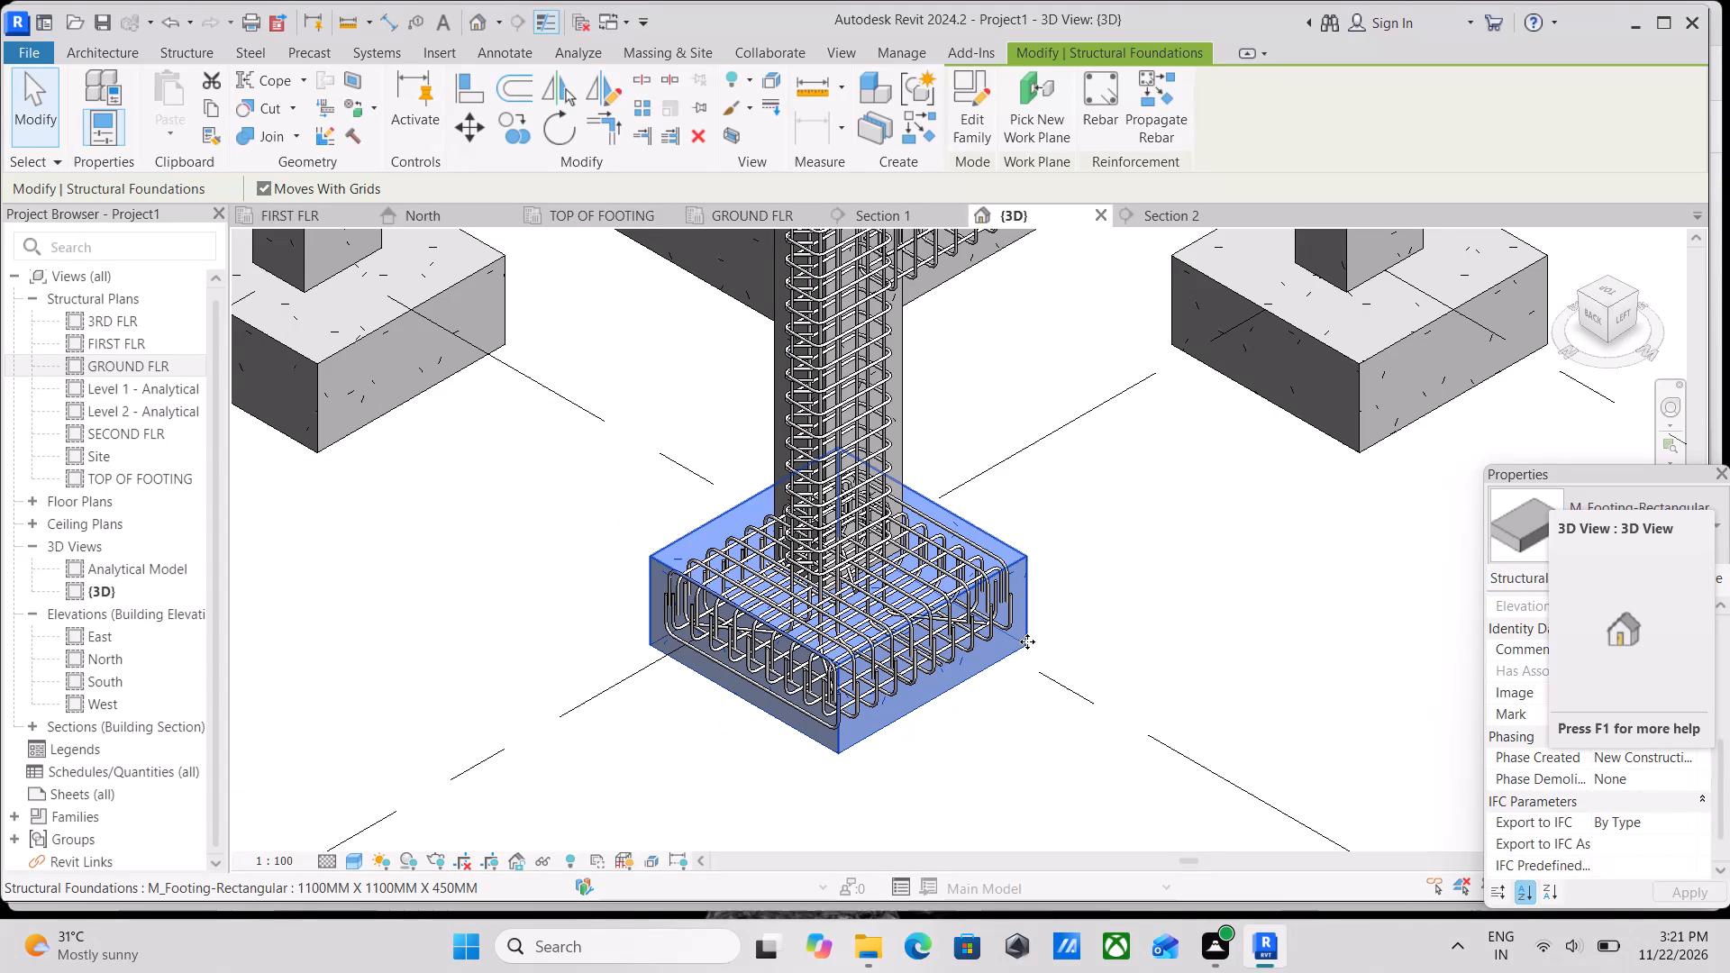
scroll(1027, 641, up, 2)
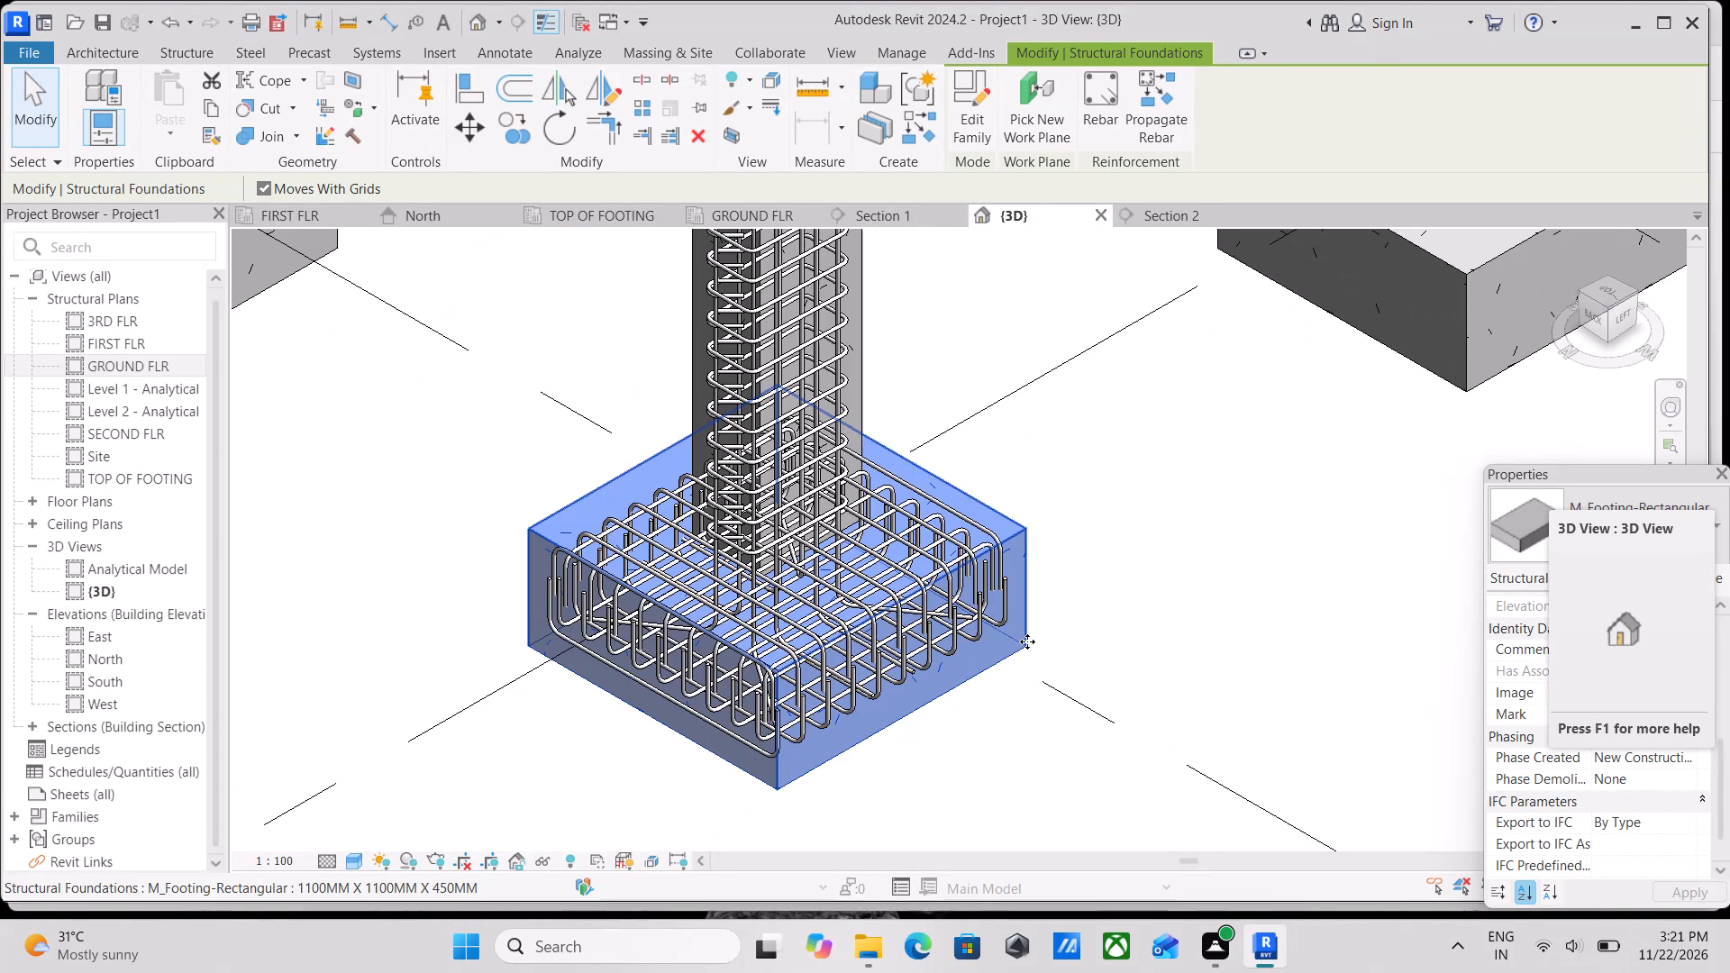
click(1163, 104)
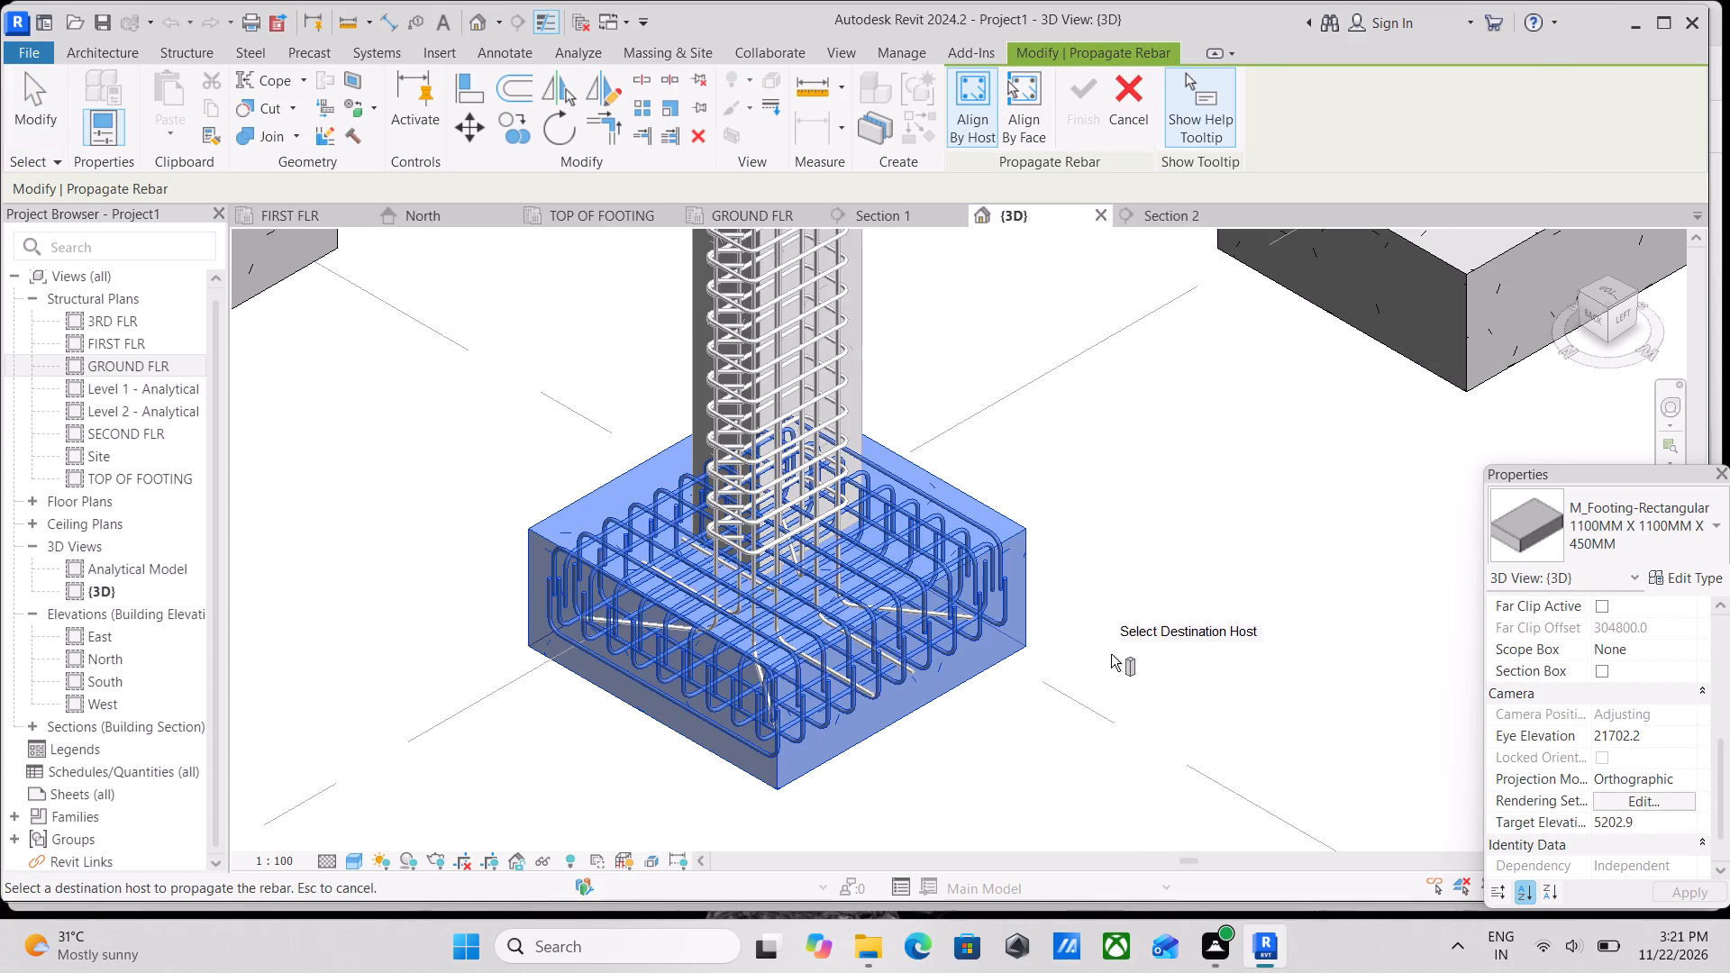
scroll(1111, 654, down, 3)
middle_drag(1197, 587, 1039, 727)
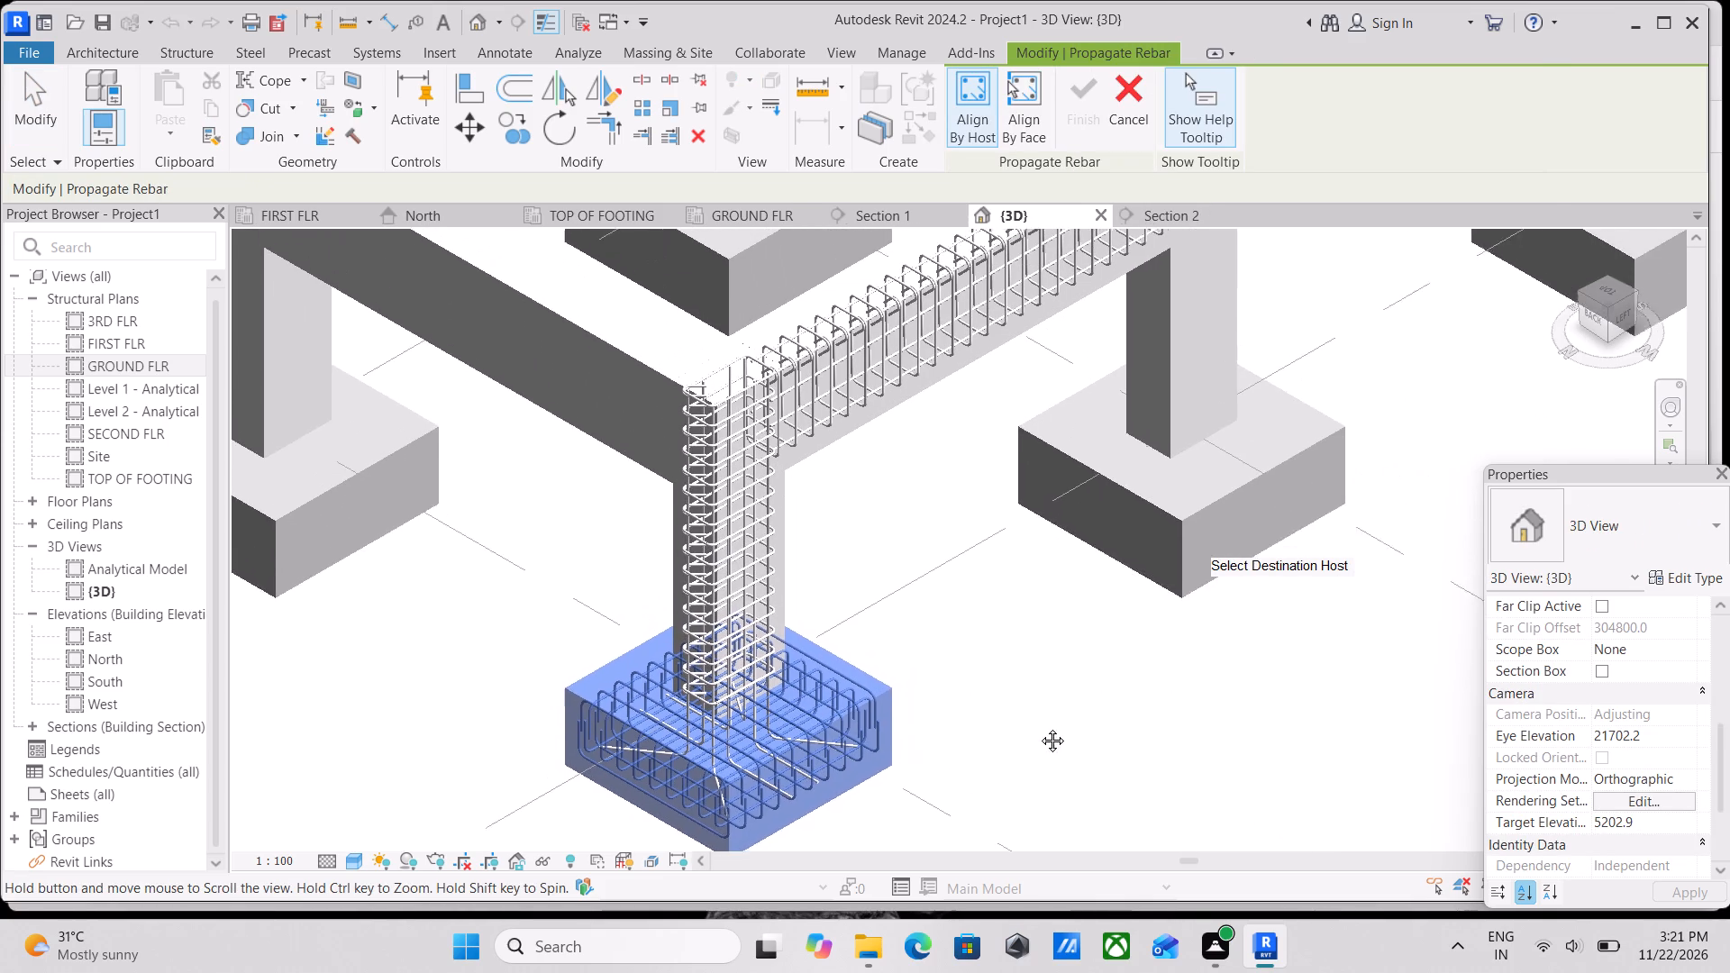
middle_drag(1039, 727, 942, 777)
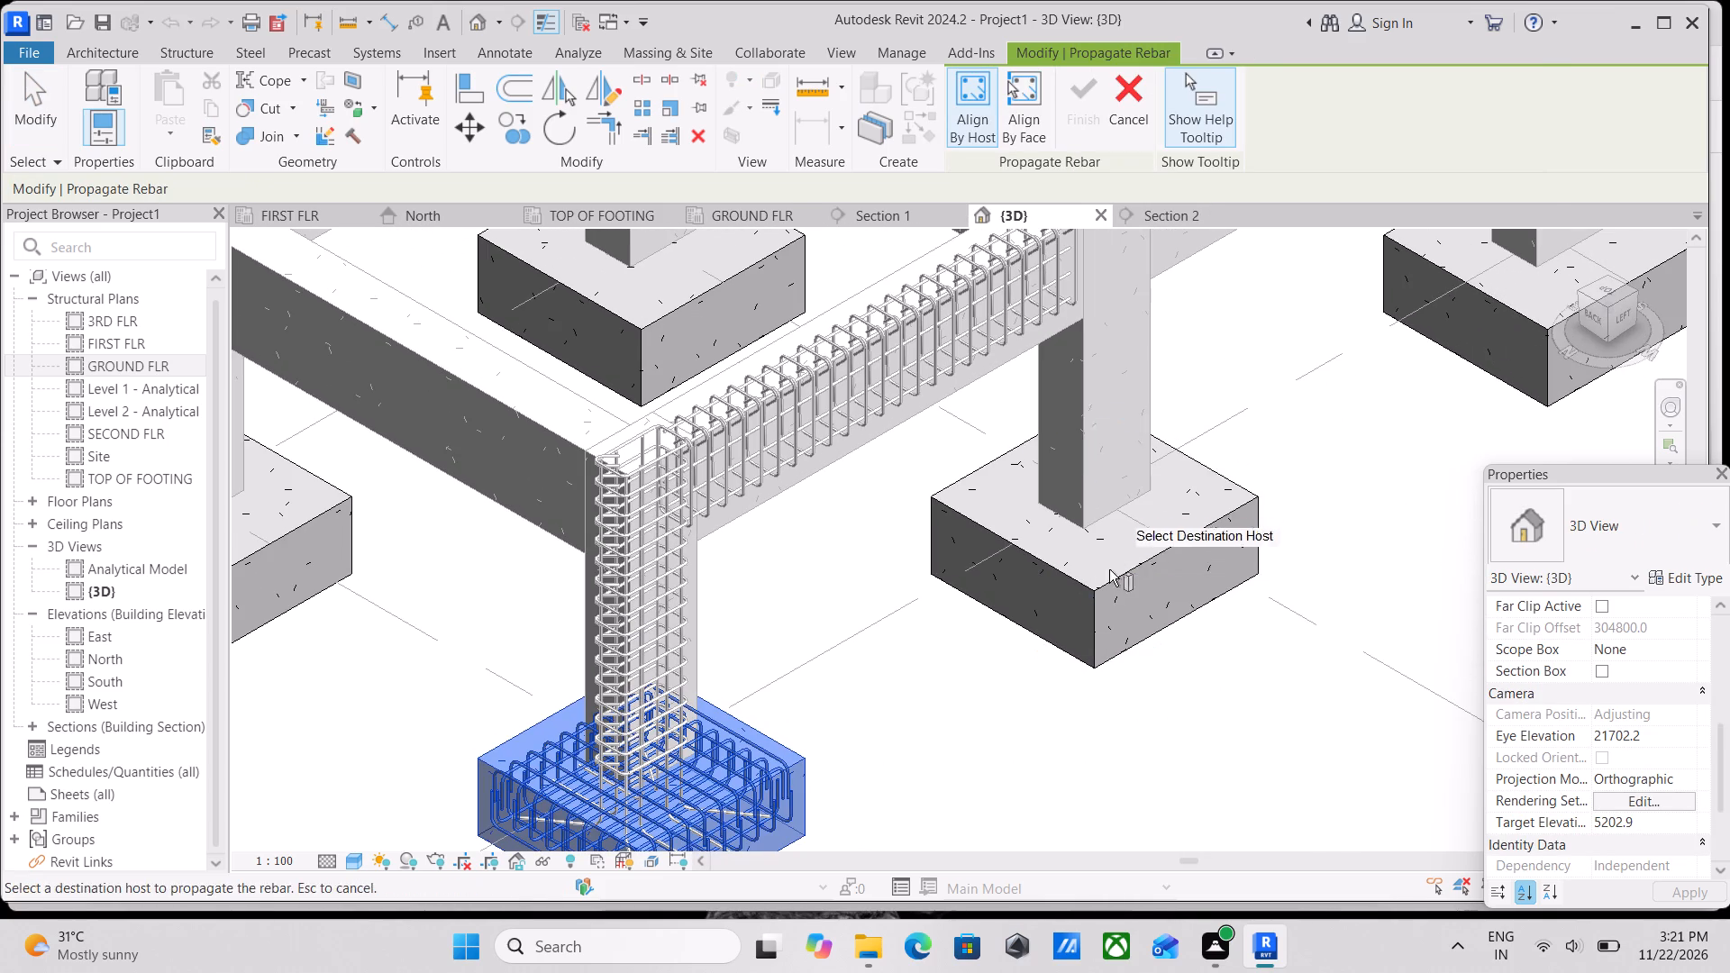
click(1086, 587)
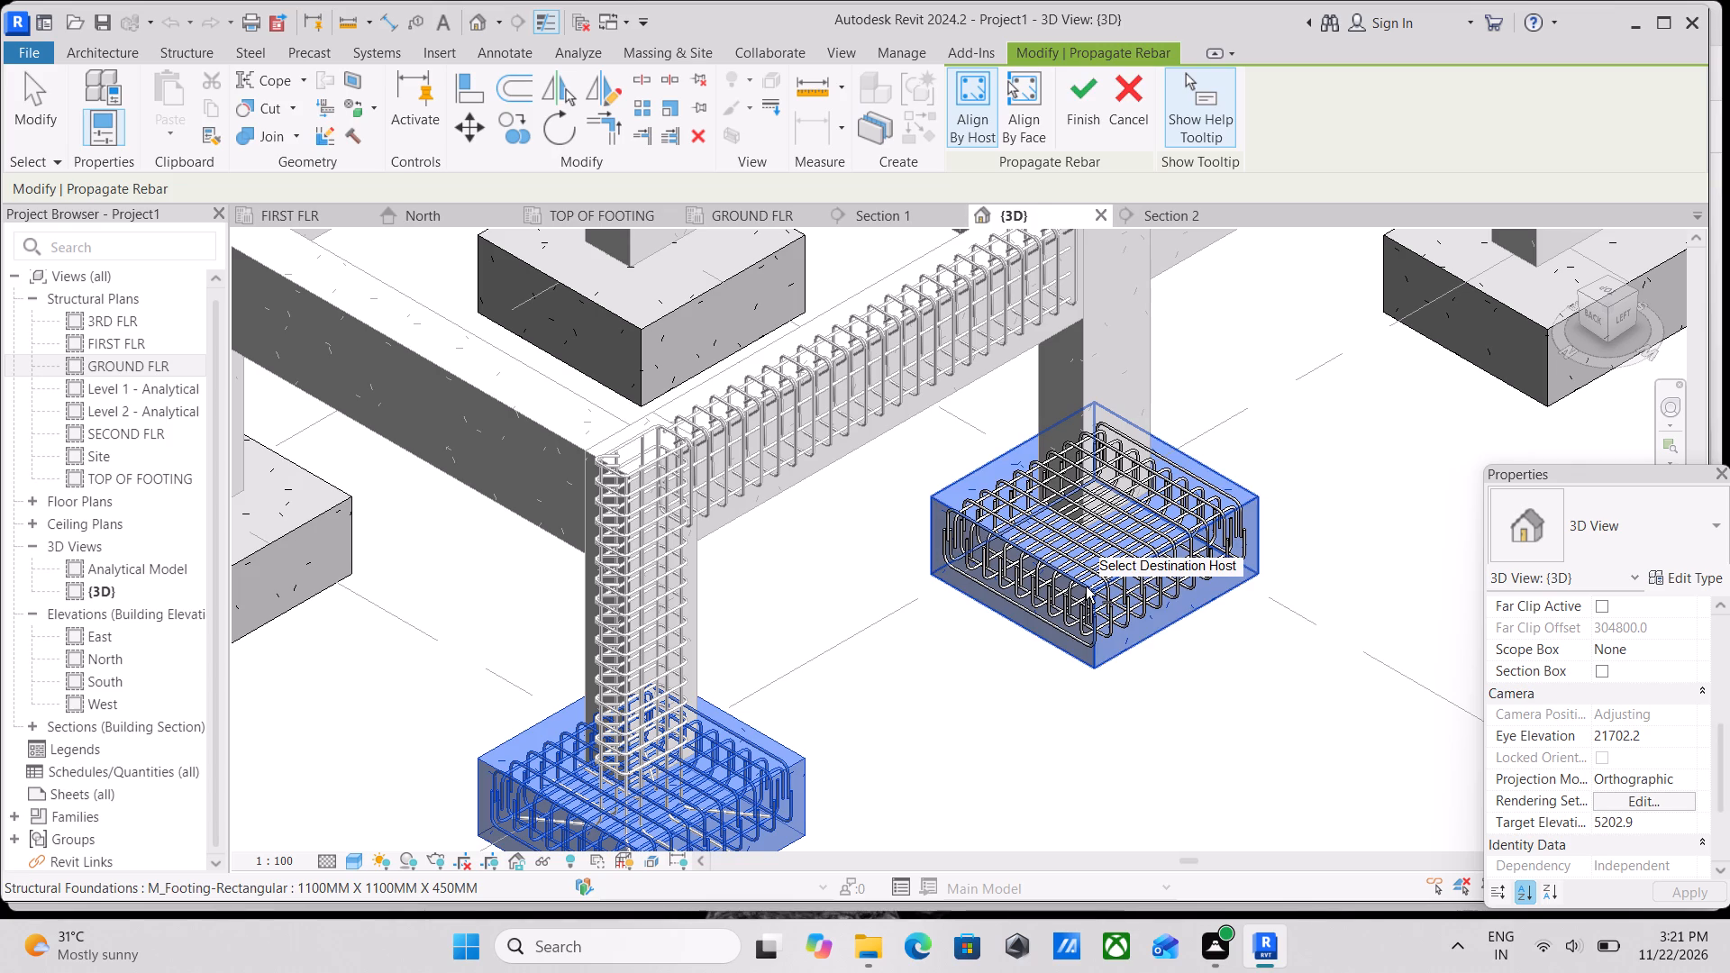
Add the next two footings along grid A, at grids 3 and 4, as destination hosts for the propagated footing rebar.
scroll(1170, 581, down, 1)
middle_drag(1170, 581, 795, 699)
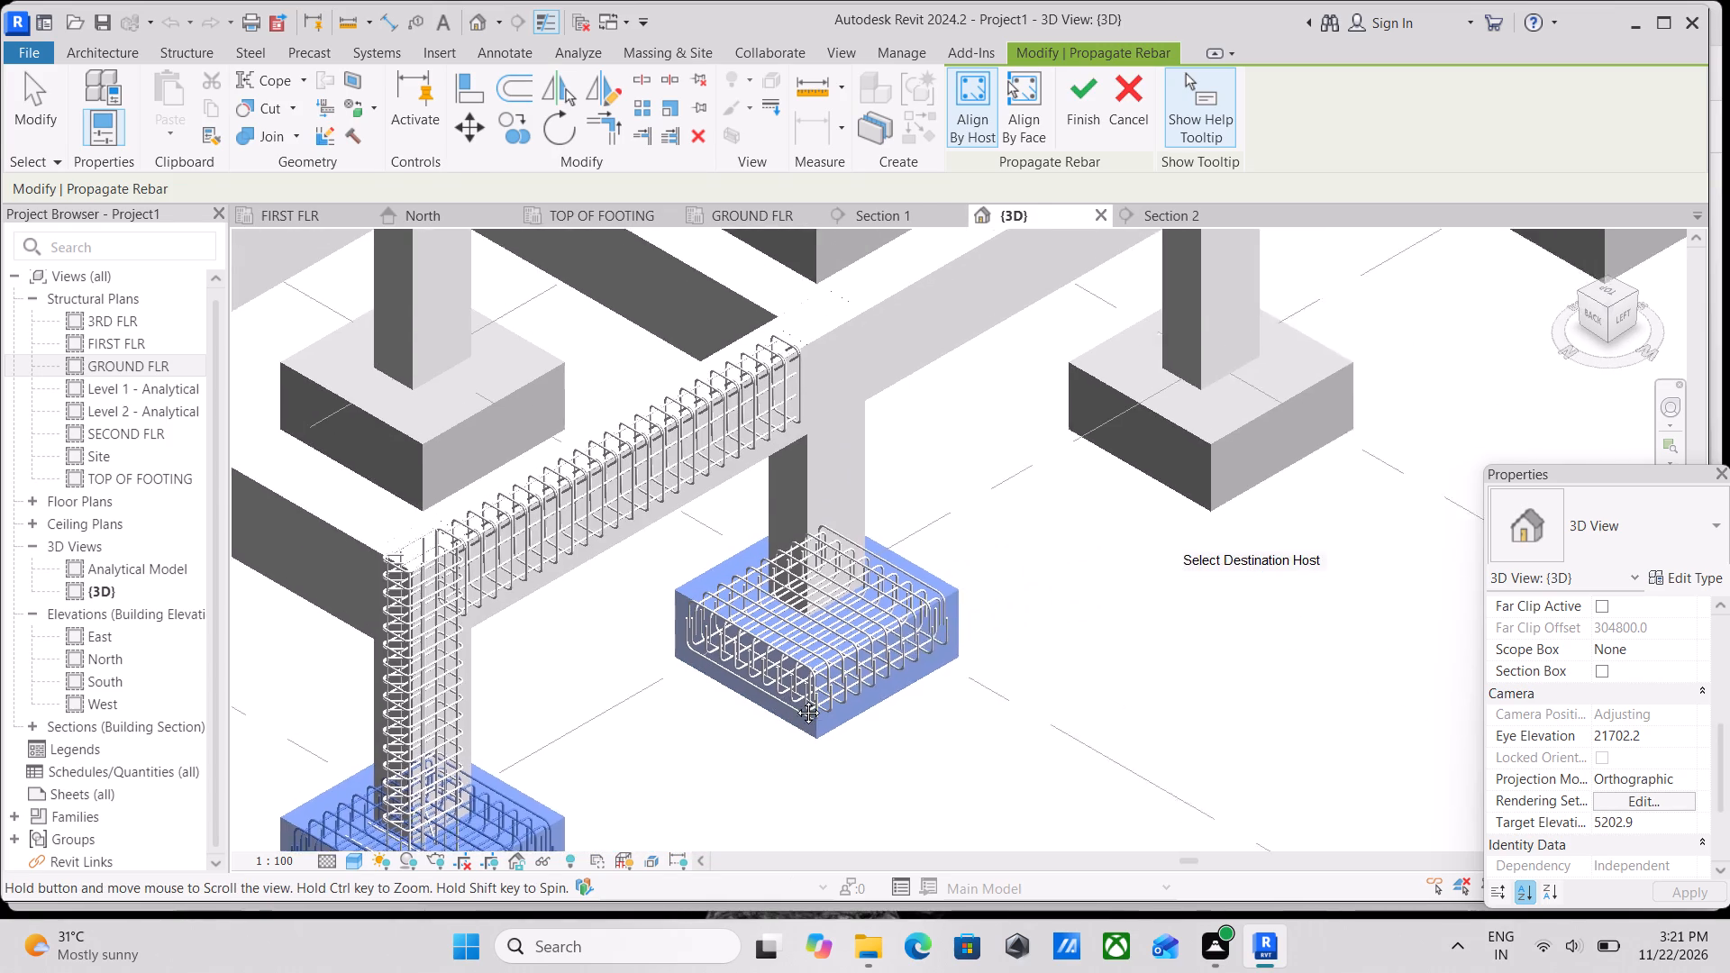
middle_drag(795, 699, 803, 701)
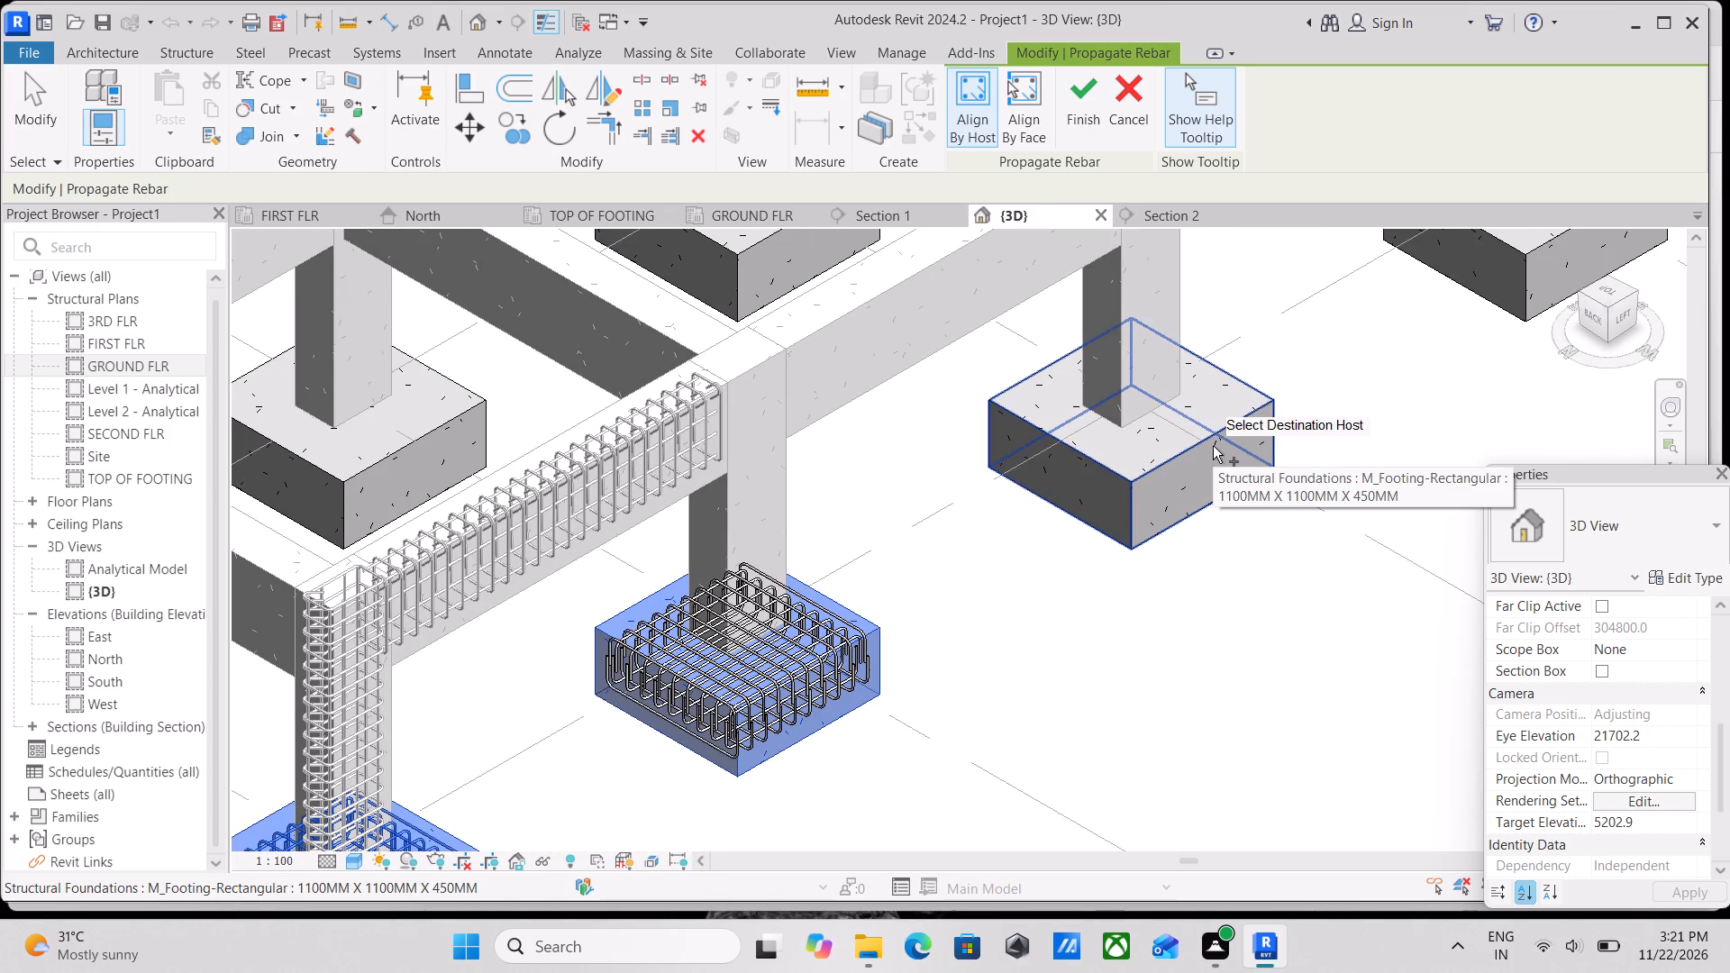
click(1182, 444)
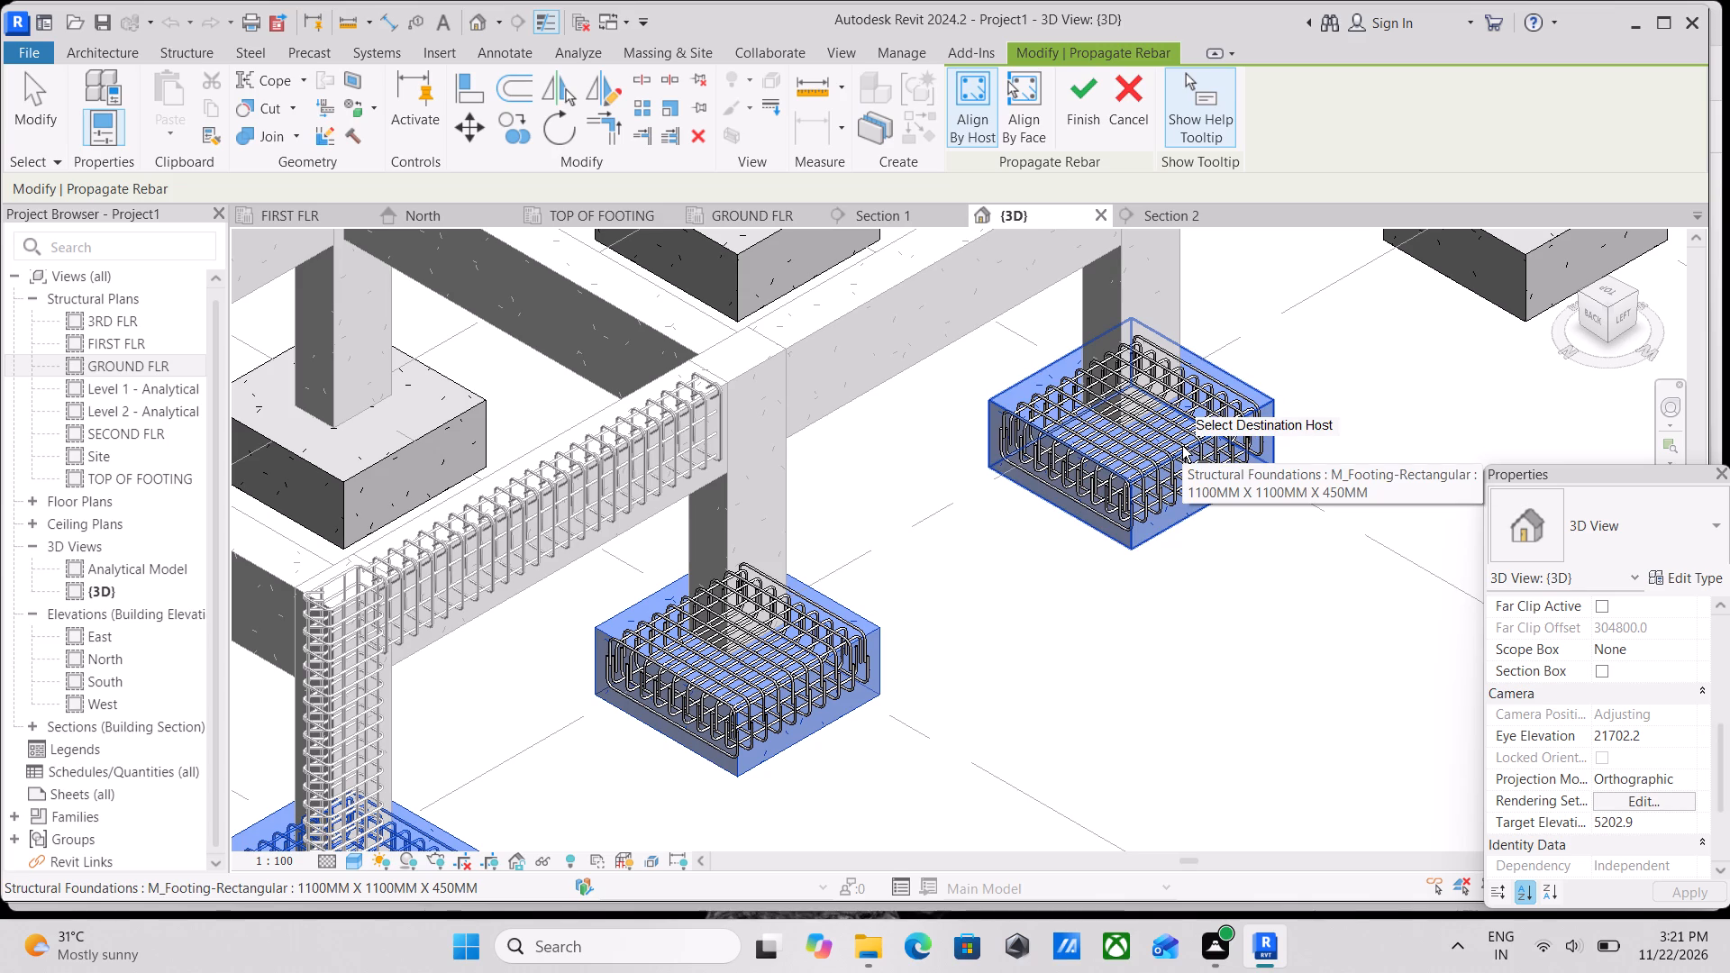
scroll(1182, 448, up, 2)
scroll(1182, 448, down, 1)
middle_drag(1182, 448, 948, 580)
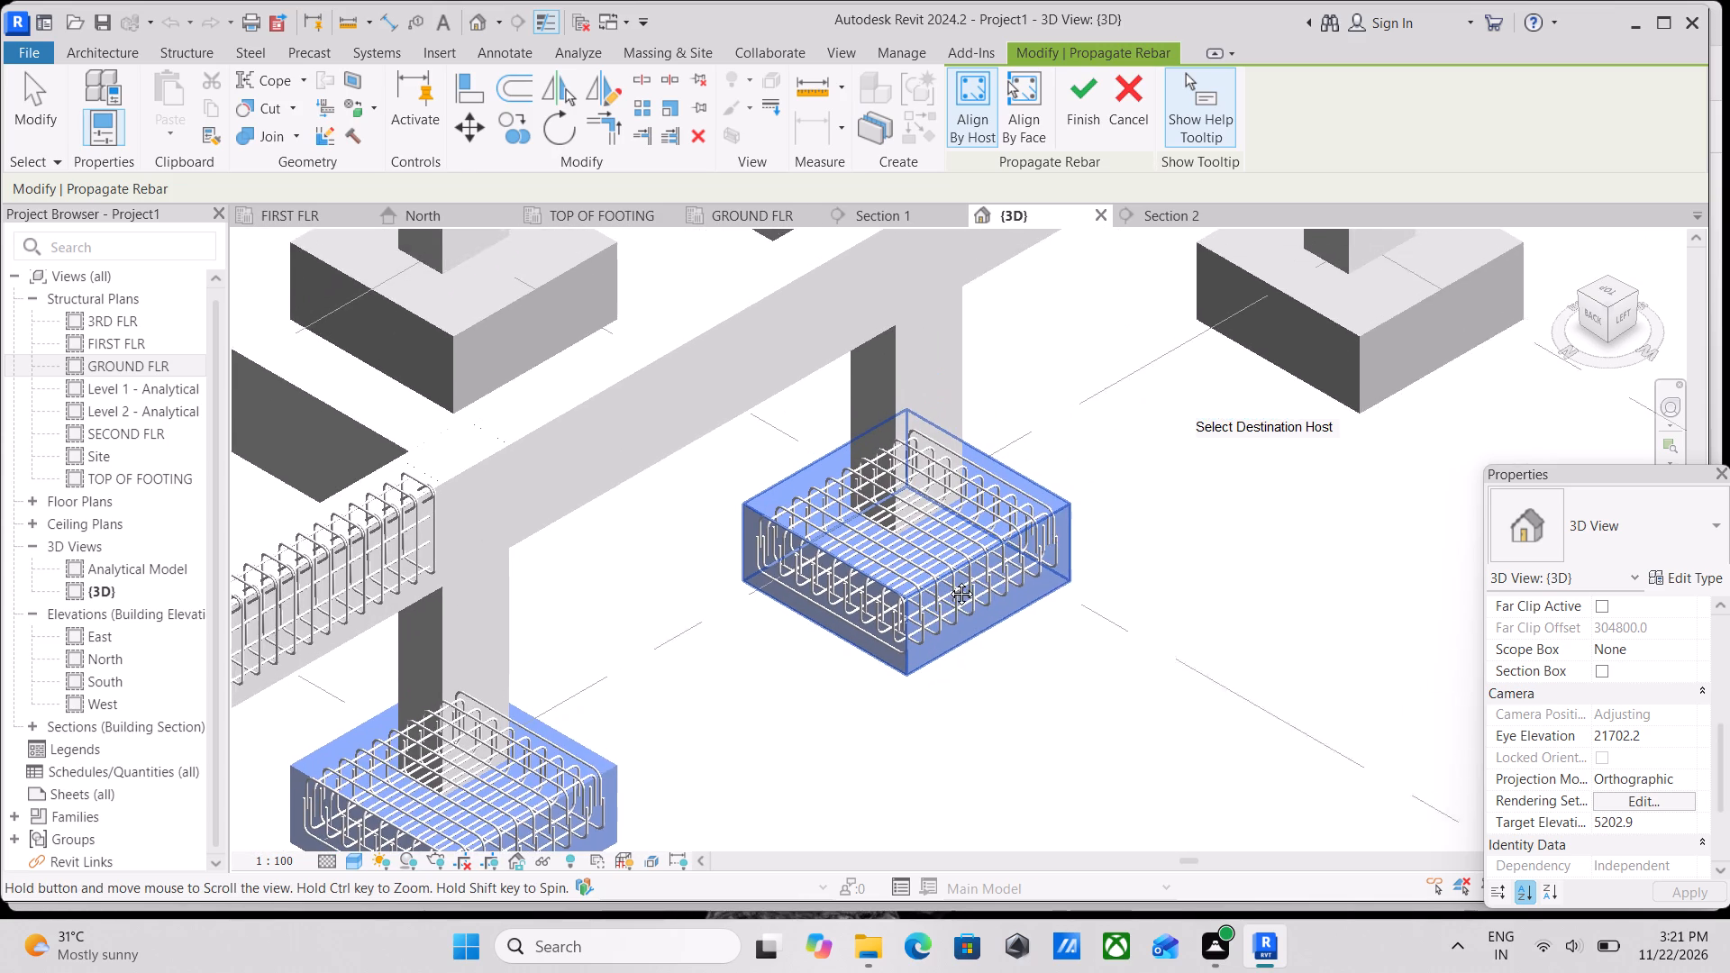
middle_drag(948, 580, 920, 604)
click(1311, 377)
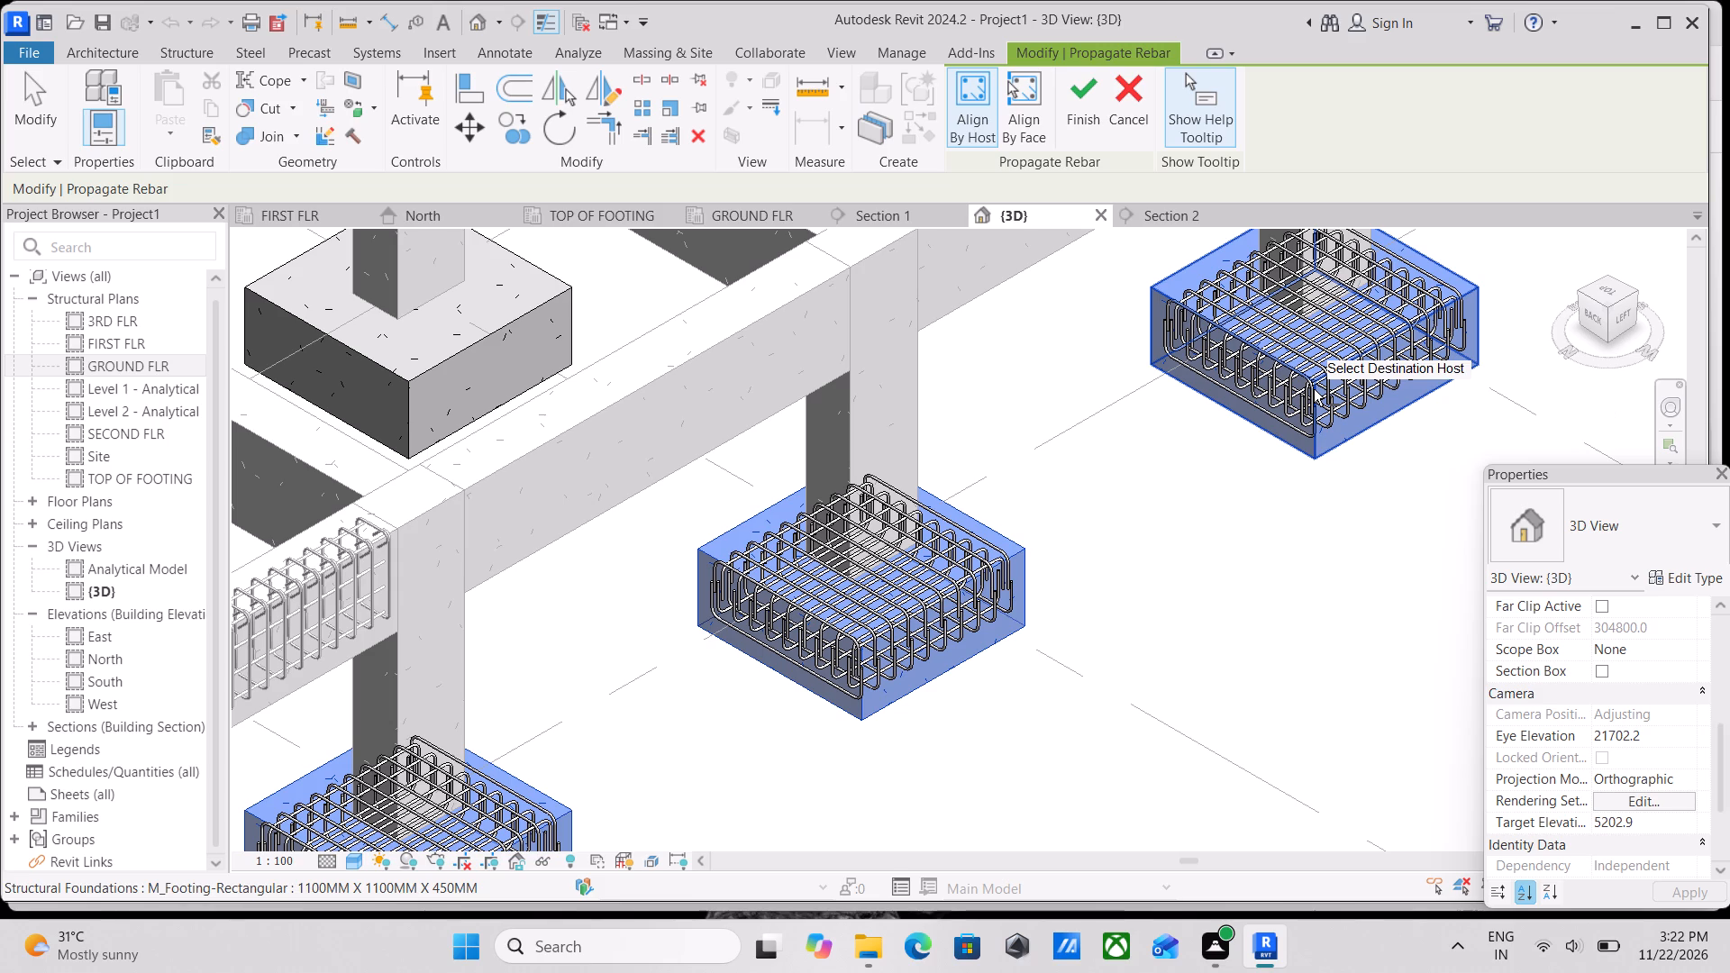
Add the end footing of the grid A row as another destination host for the propagated rebar.
scroll(1314, 389, up, 4)
scroll(1312, 396, down, 8)
scroll(1262, 458, down, 1)
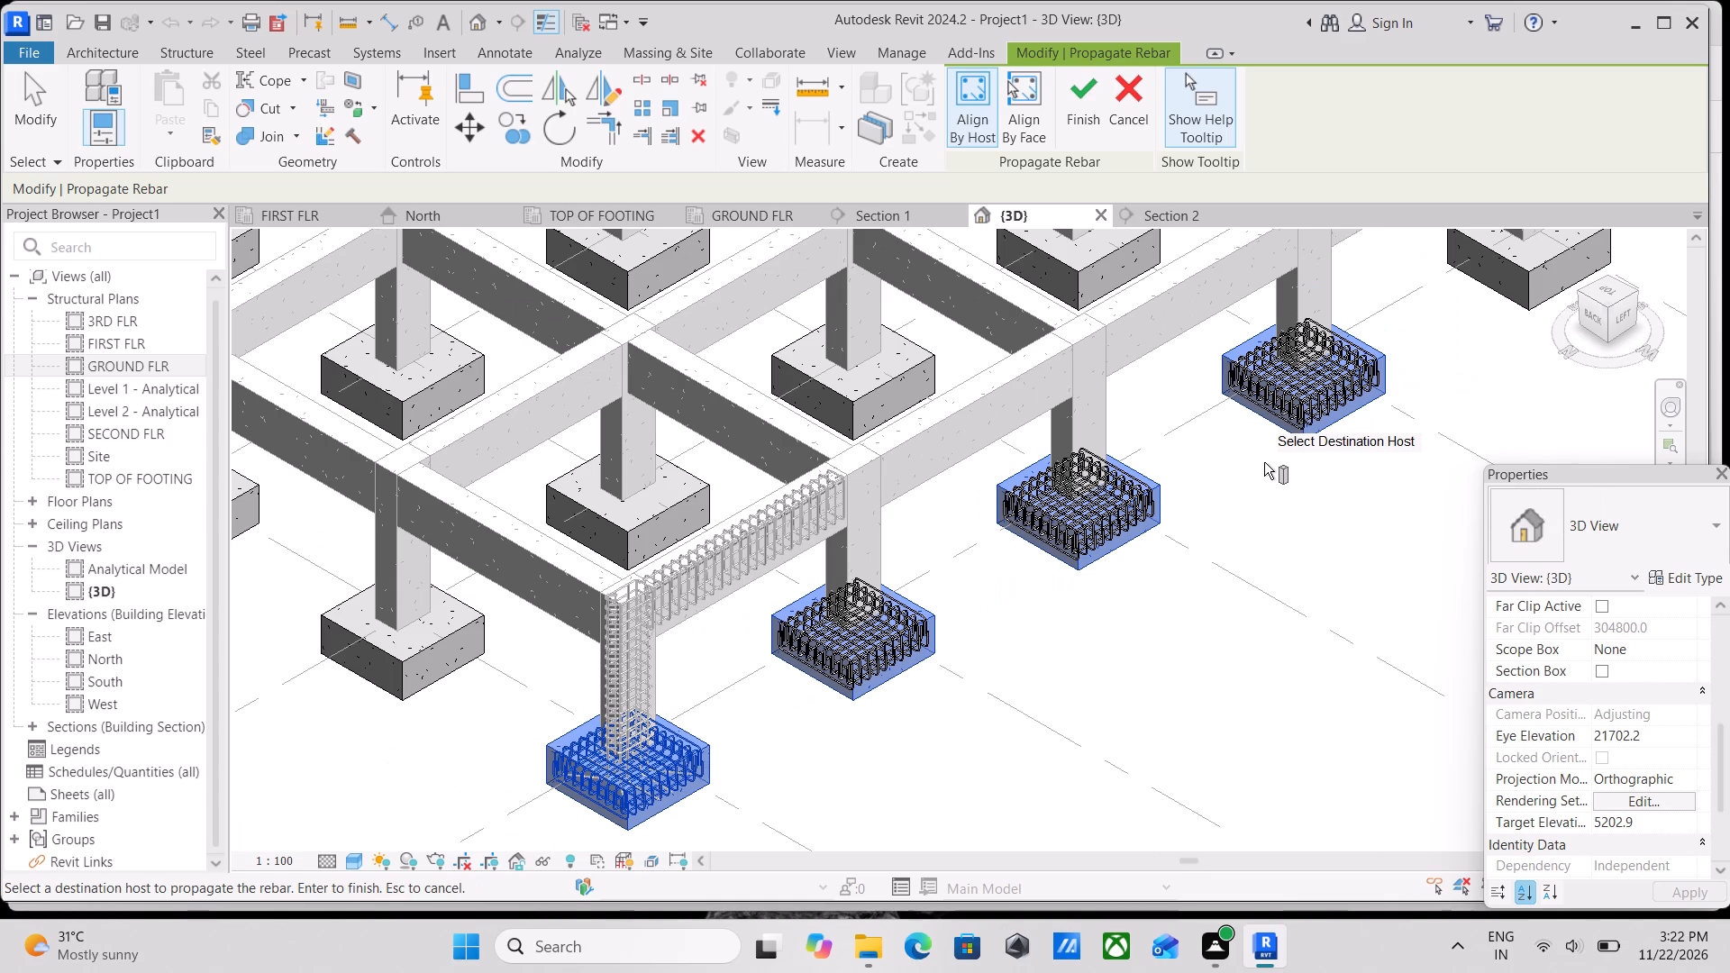
middle_drag(1264, 462, 1194, 503)
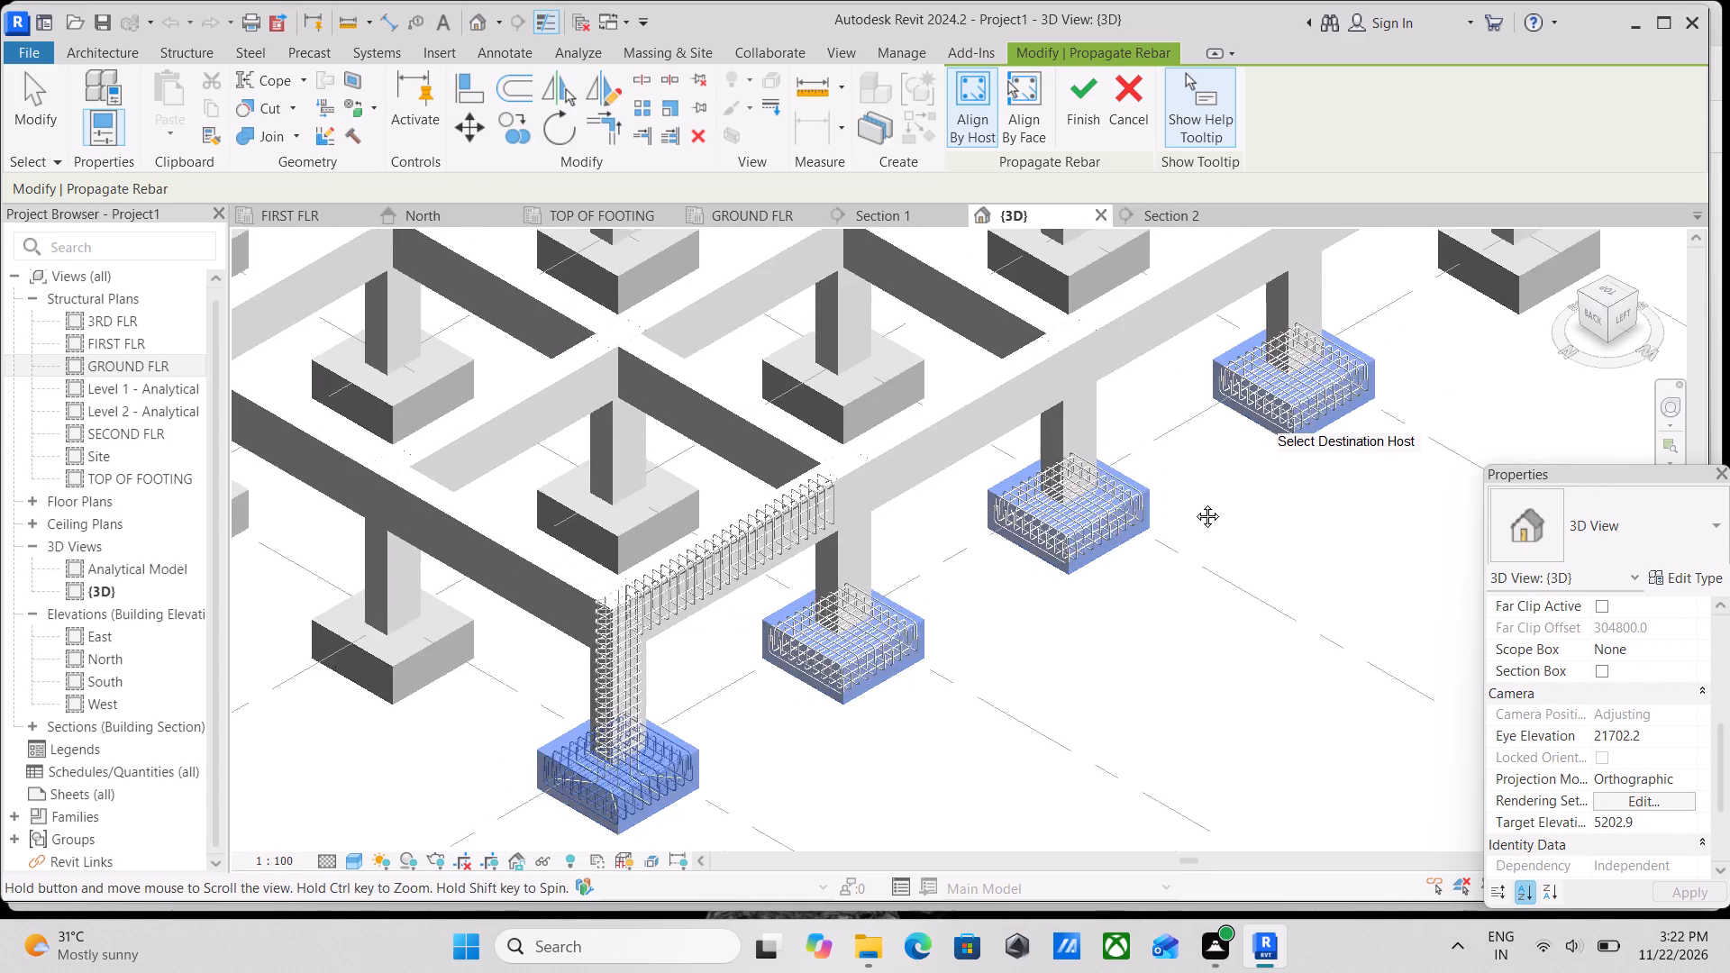
middle_drag(1194, 503, 1006, 610)
click(1288, 412)
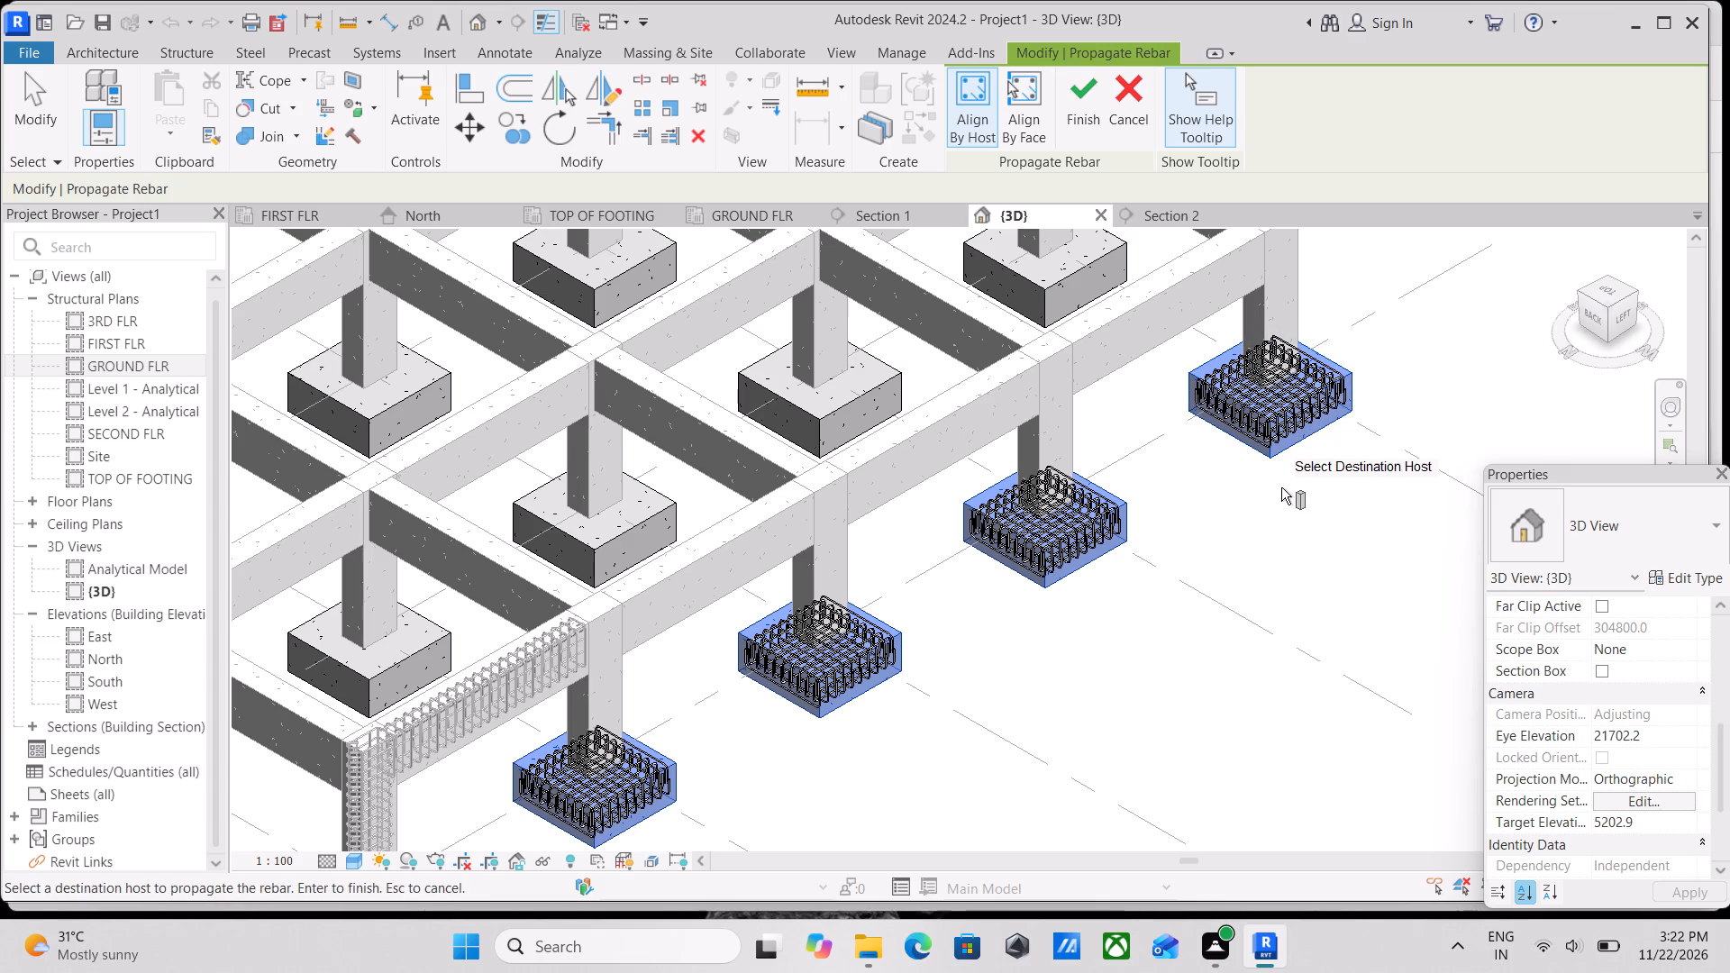
Examine the propagated reinforcement in the footings along grid A for correct fit within each footing.
scroll(1281, 487, up, 1)
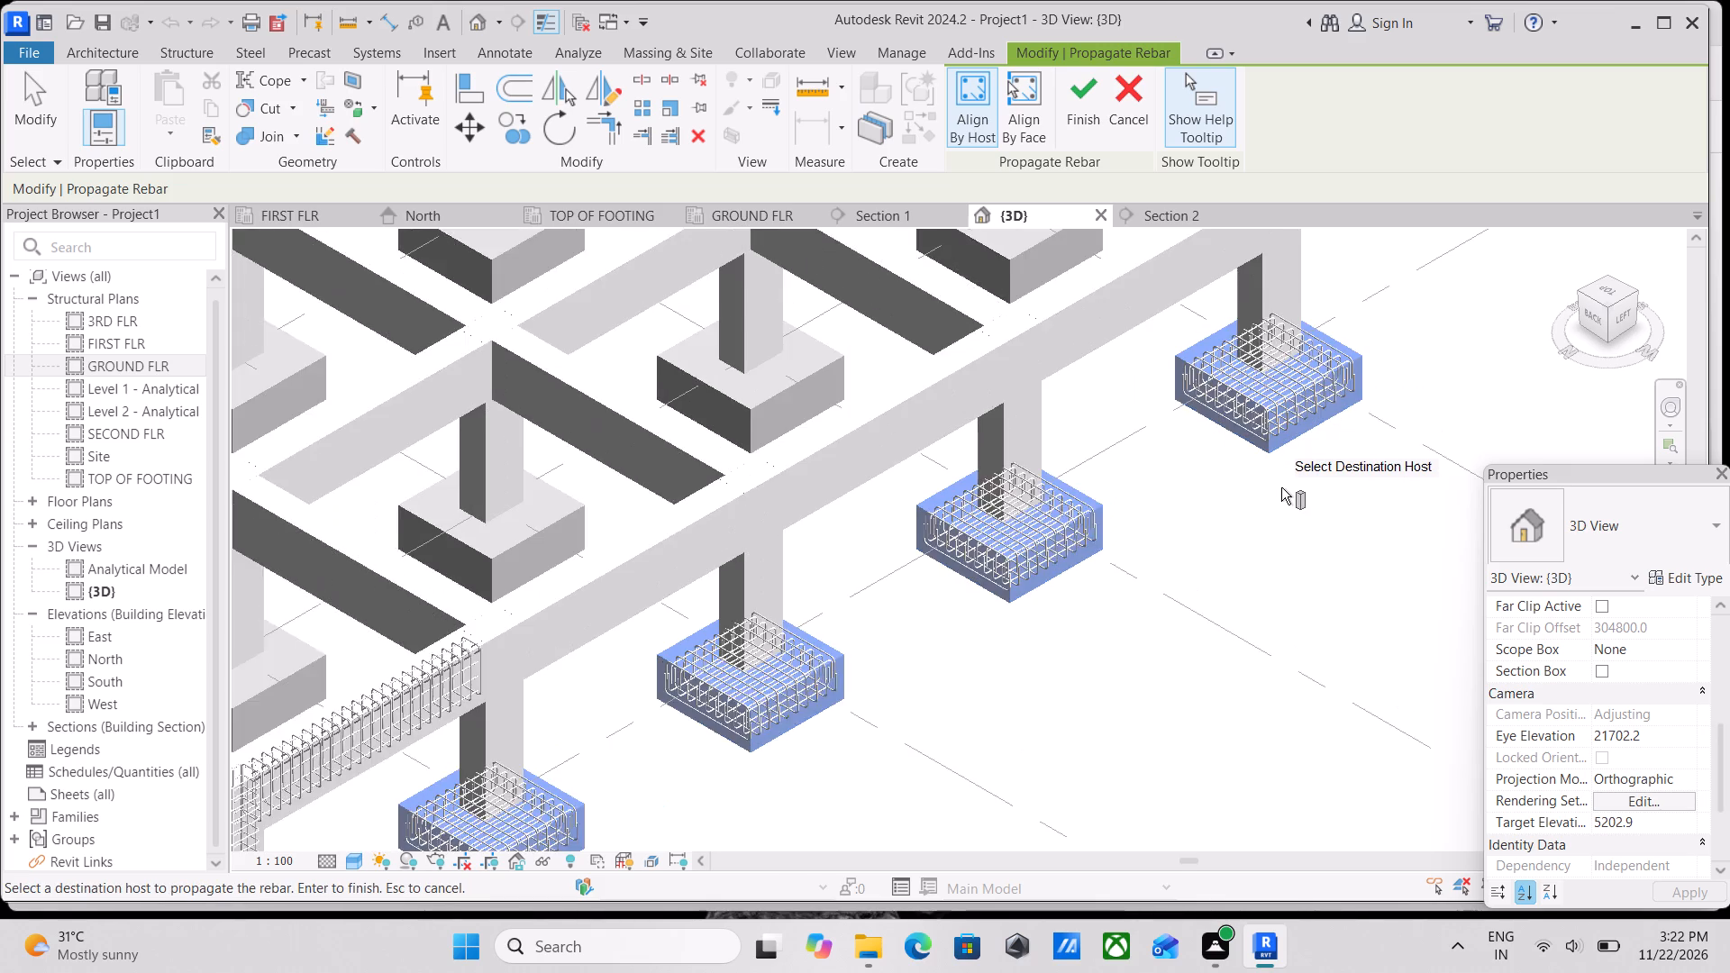
scroll(1281, 487, up, 2)
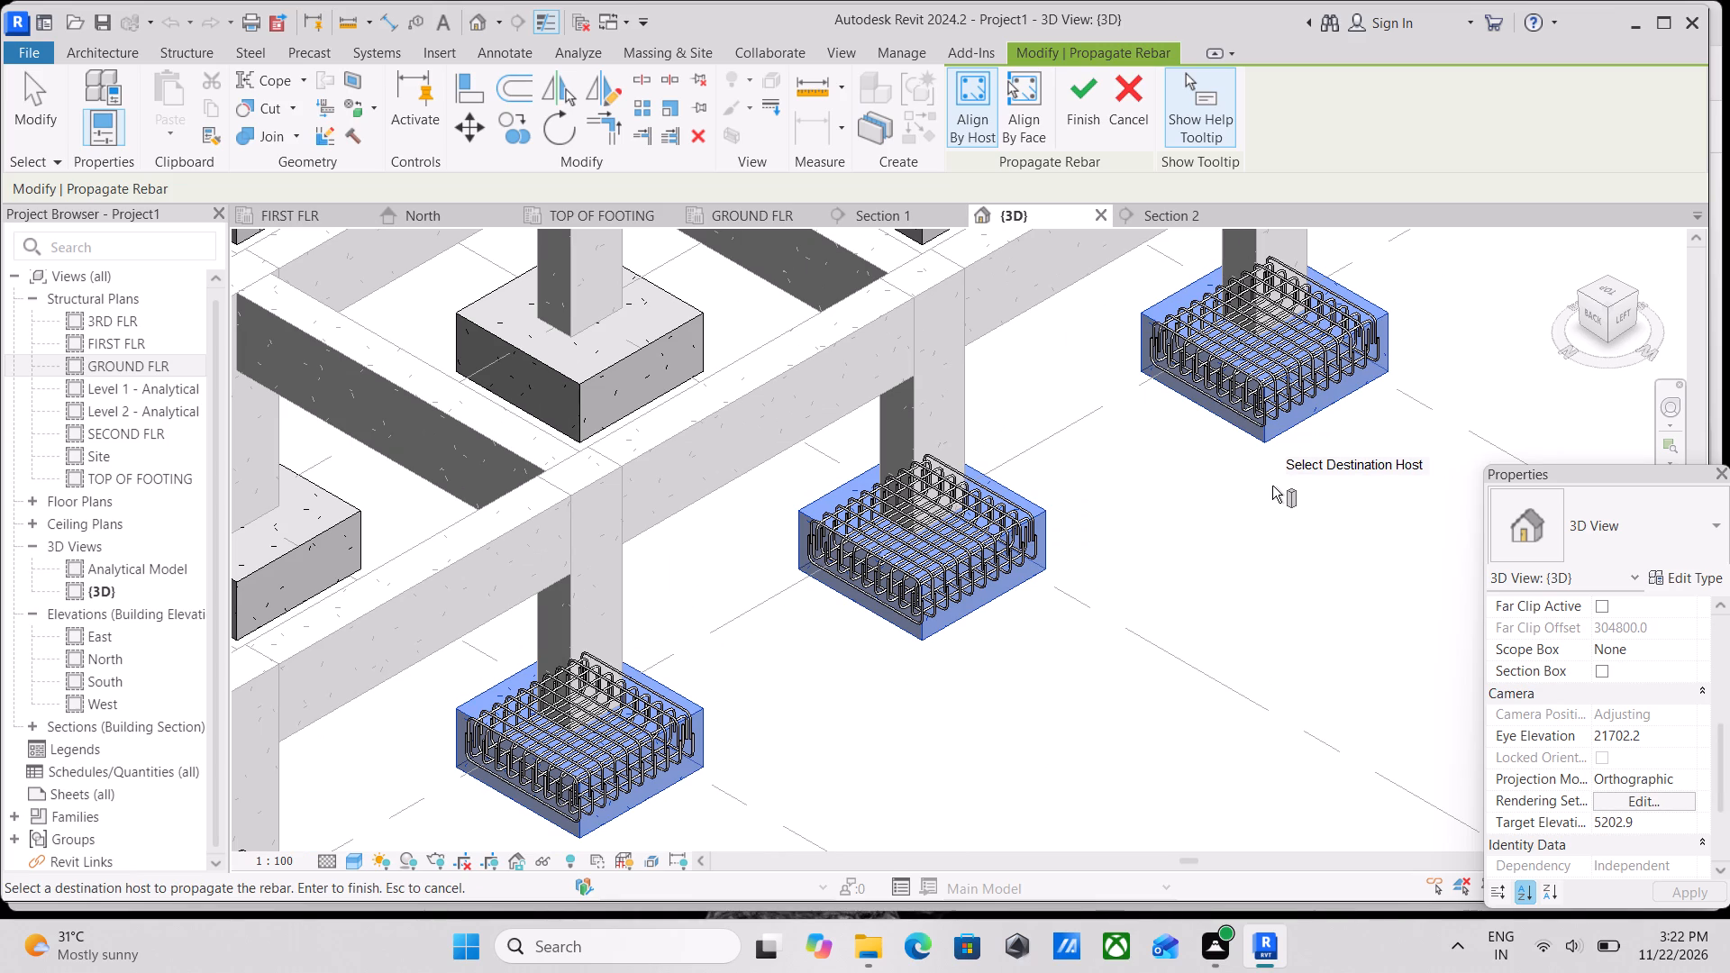
scroll(1272, 486, up, 3)
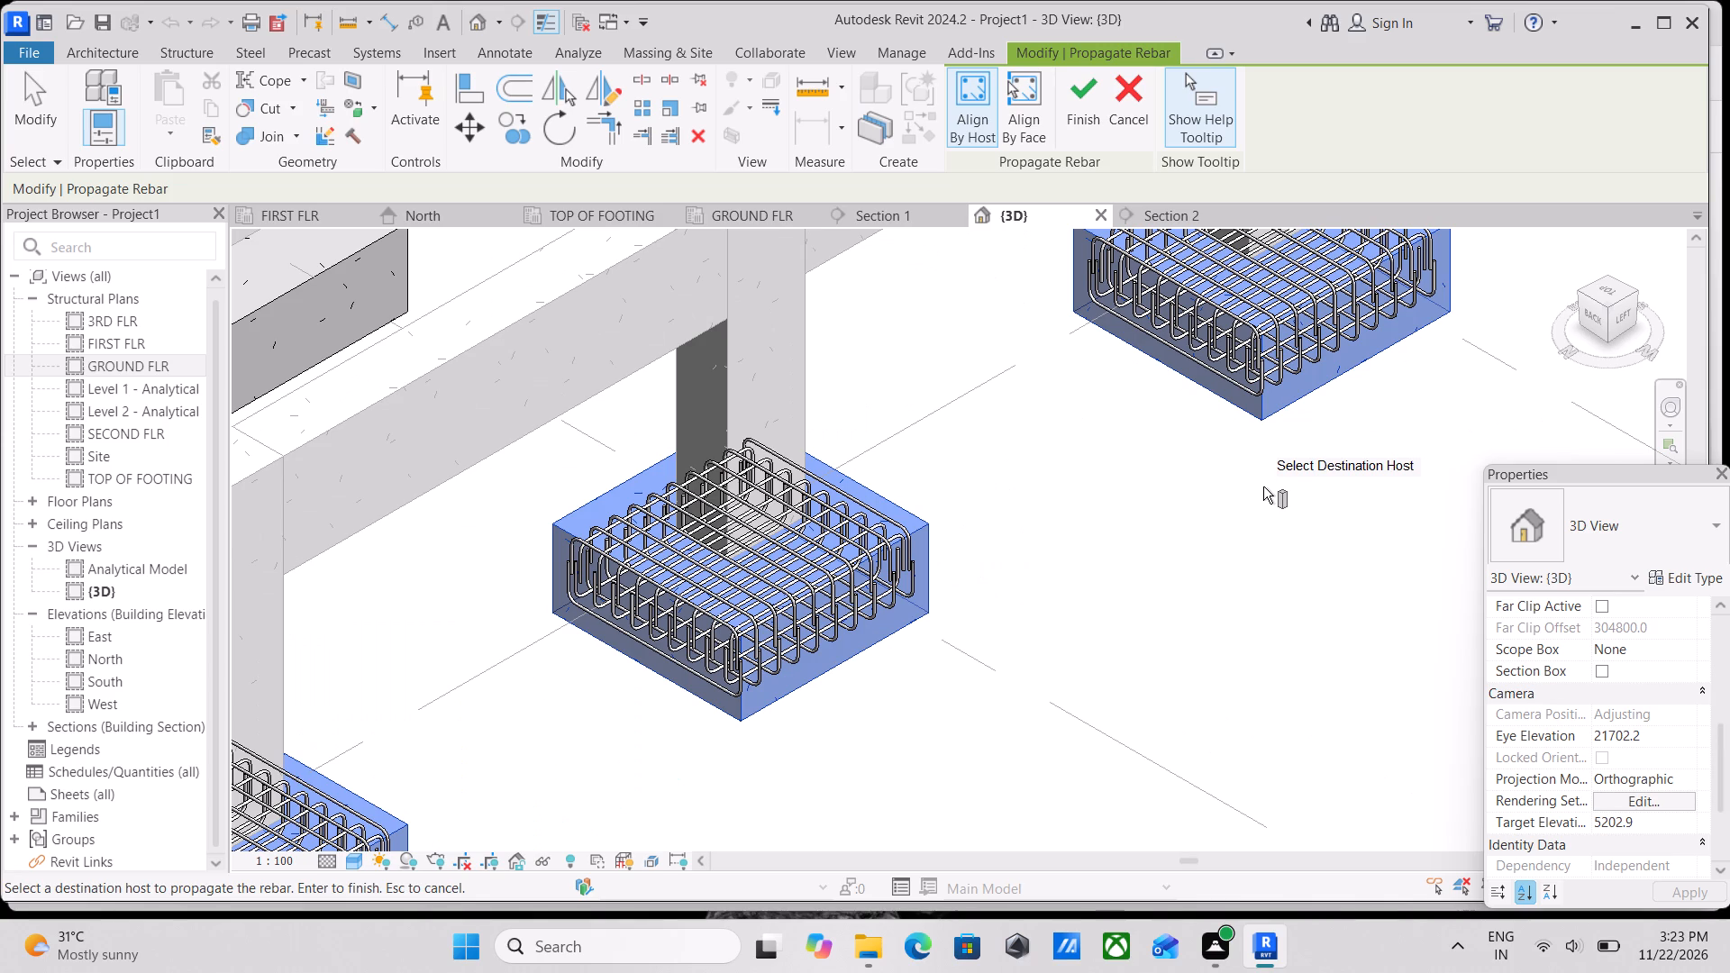
scroll(1263, 486, up, 3)
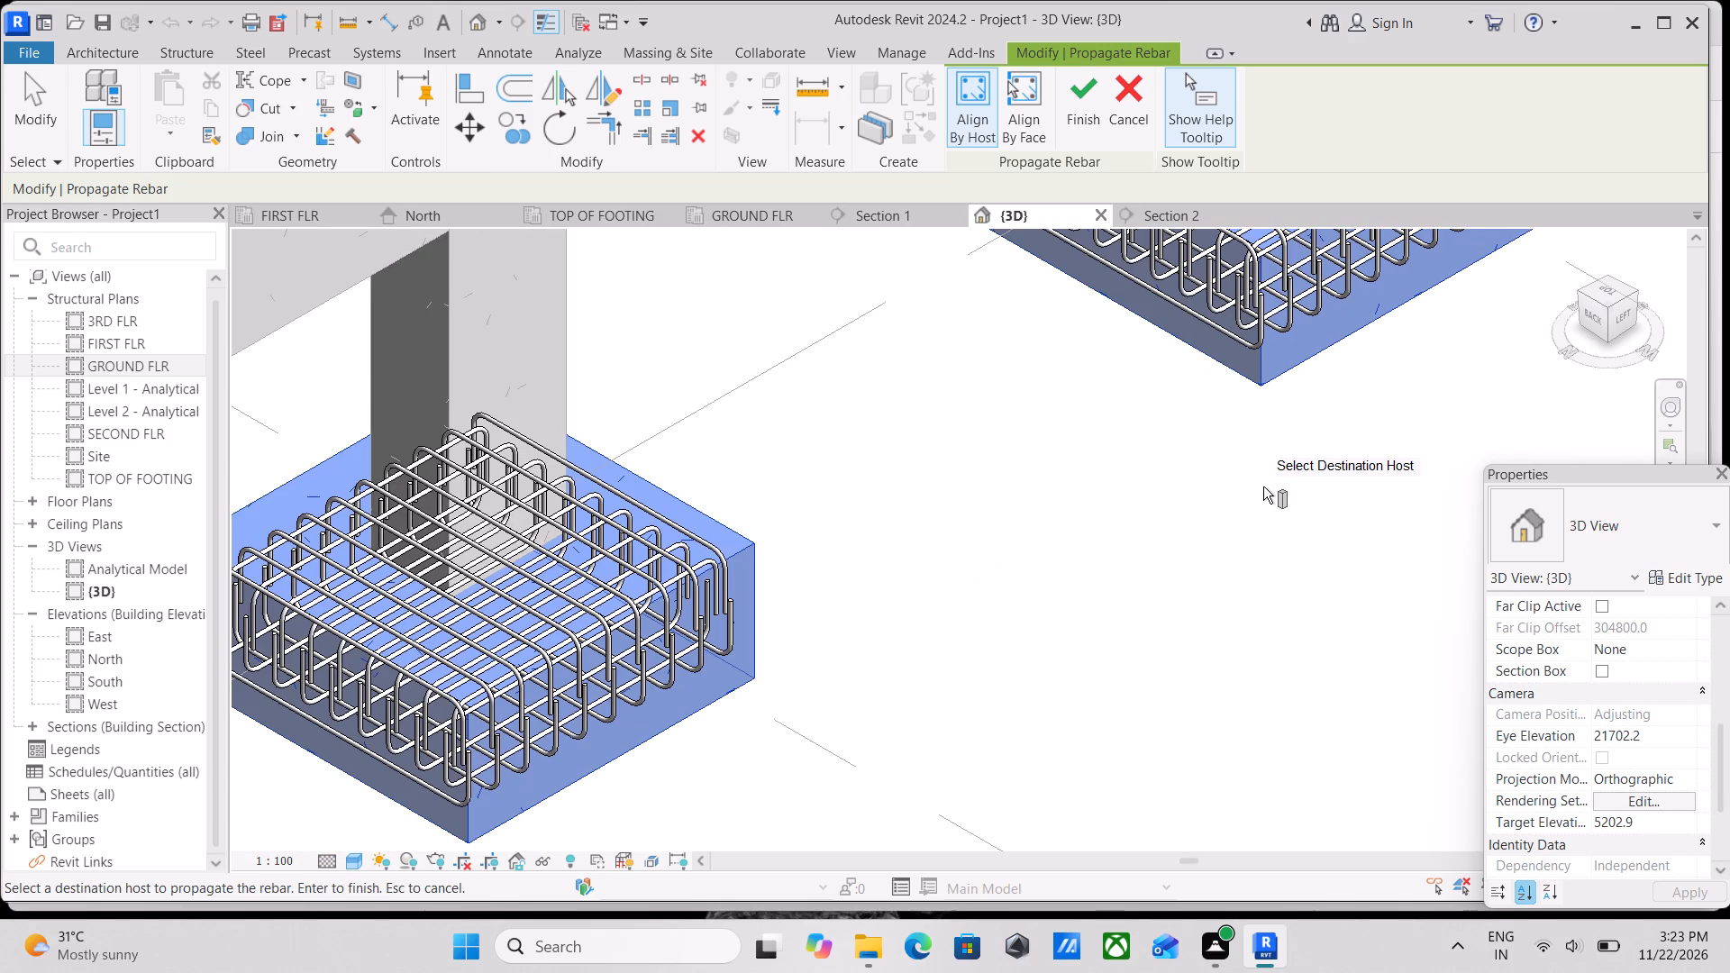
scroll(1263, 486, down, 2)
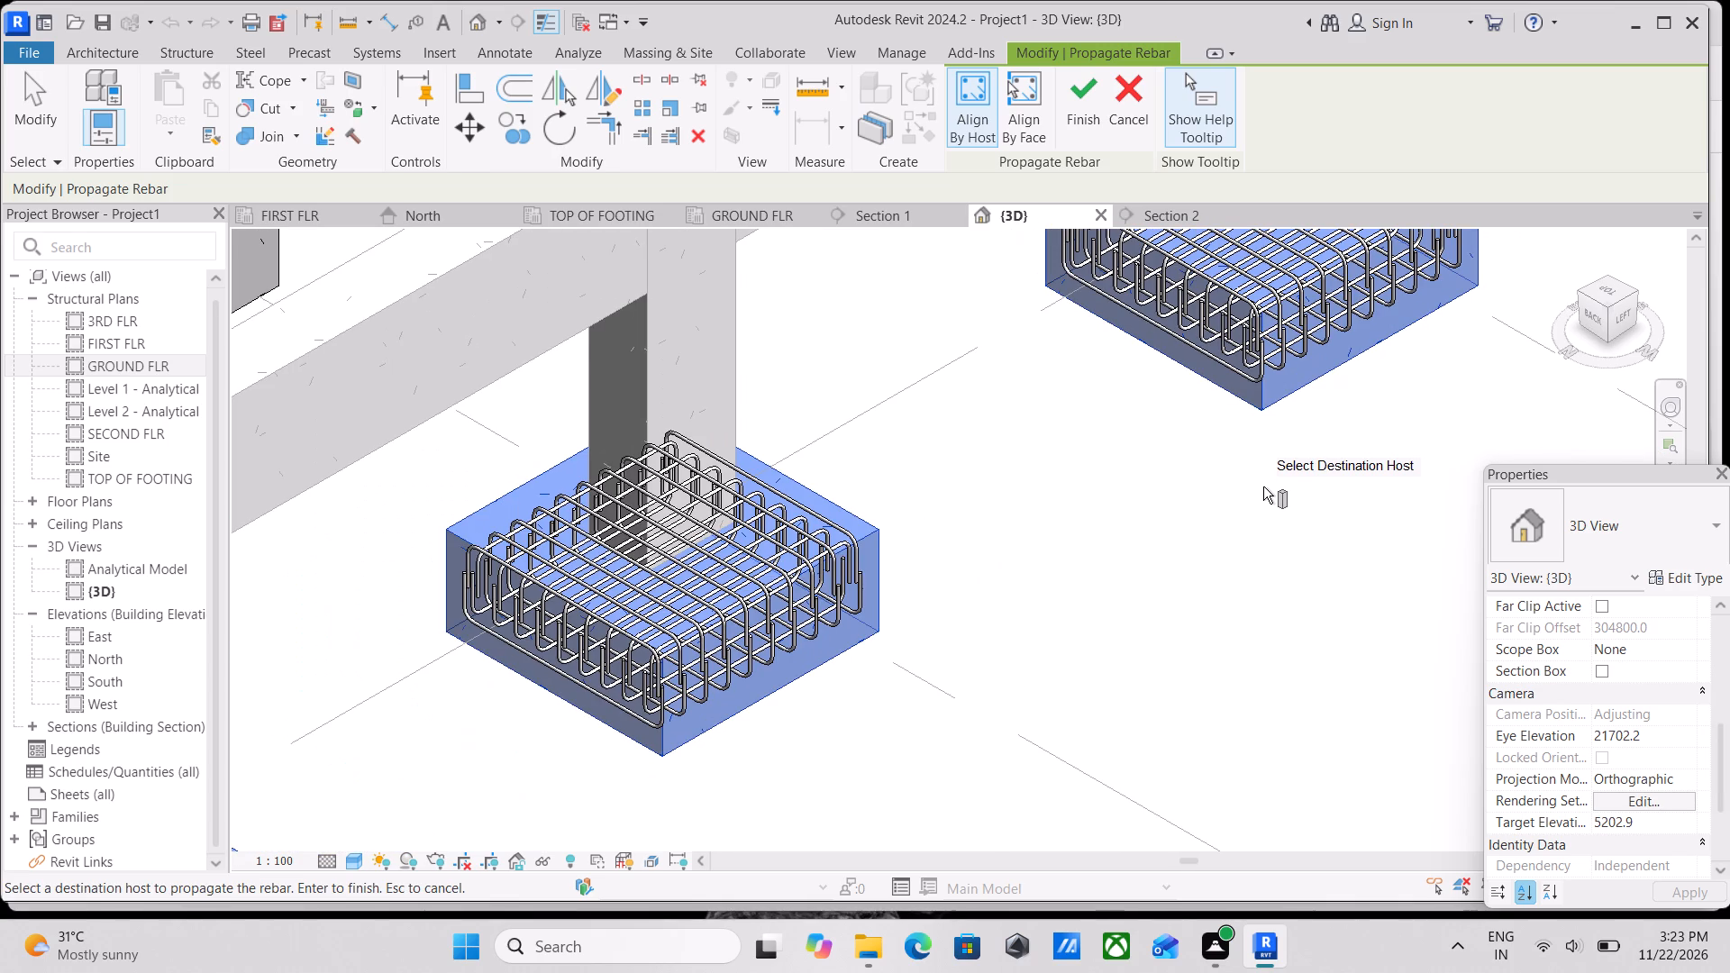
scroll(1315, 502, up, 3)
scroll(1316, 459, down, 2)
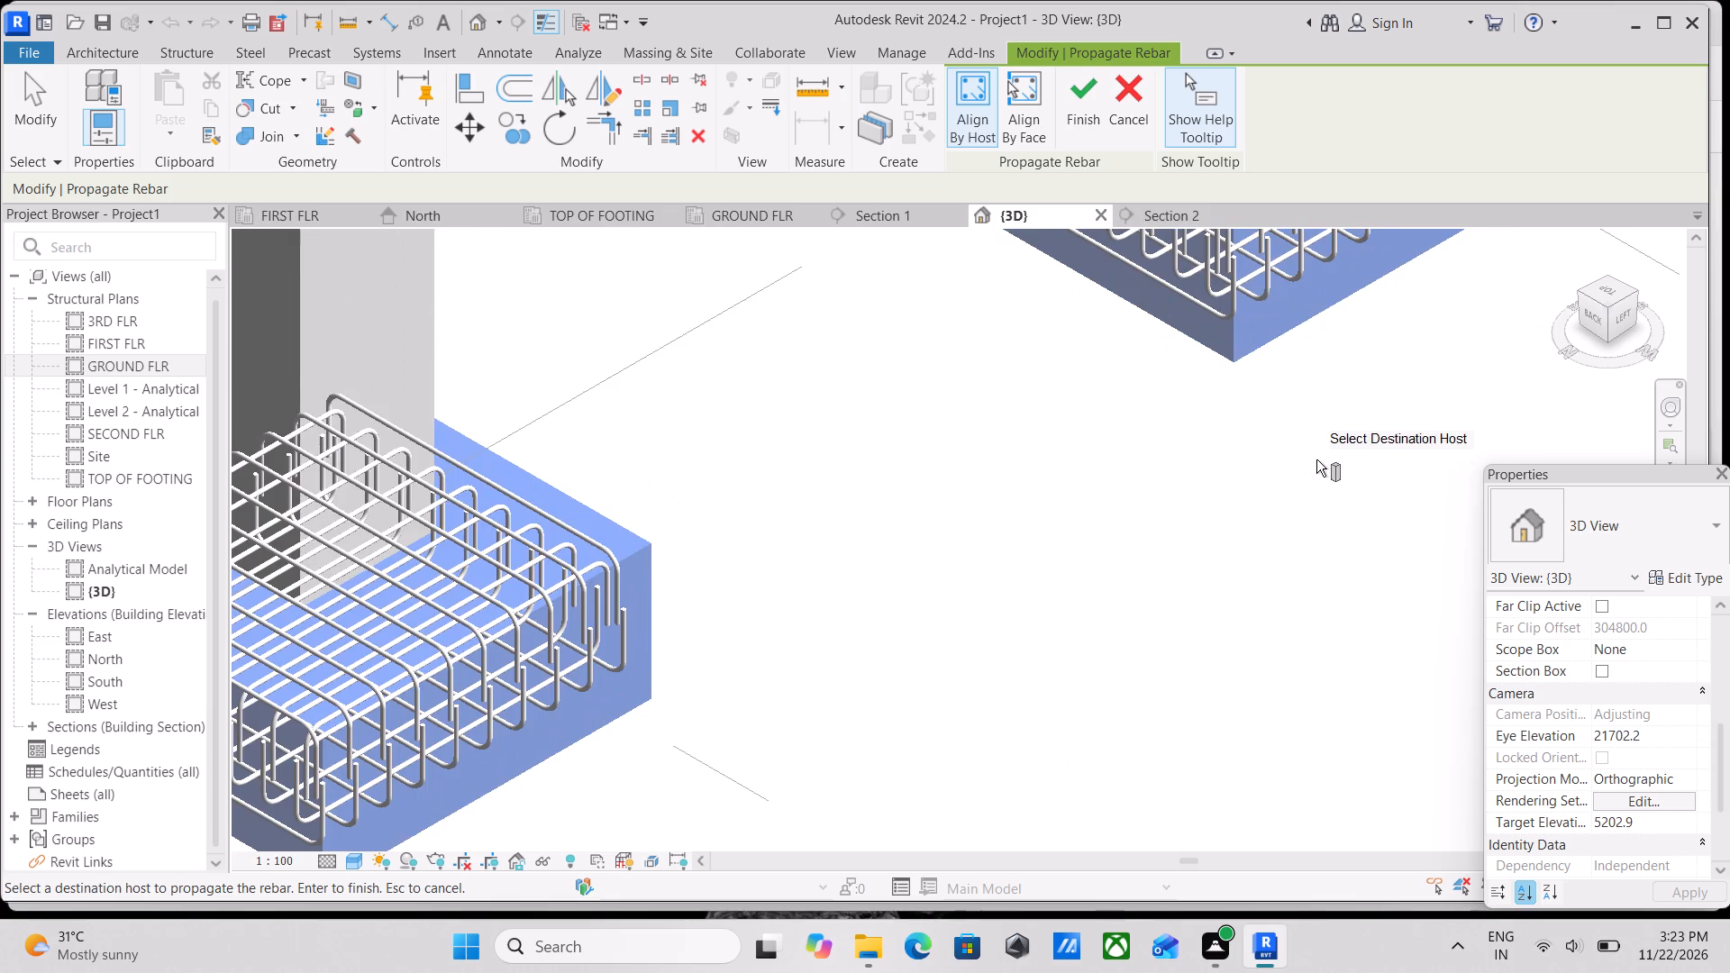
scroll(1316, 459, down, 6)
middle_drag(1292, 474, 1300, 623)
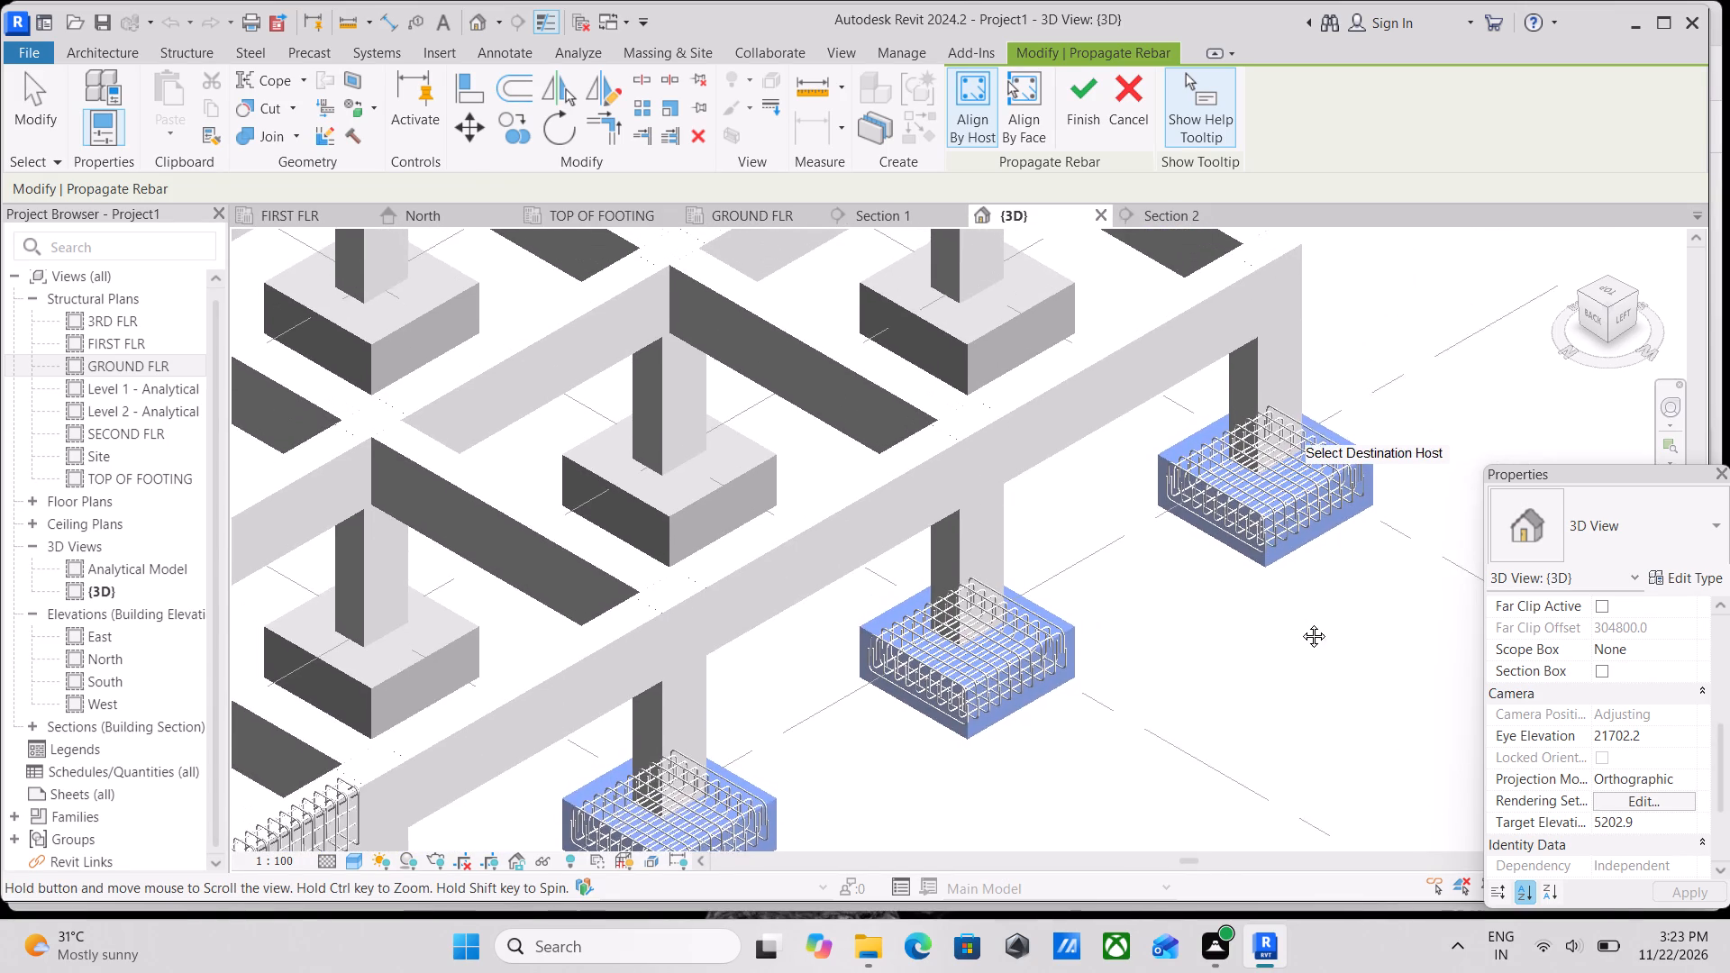
Add the grid B footings at grids 5, 4 and 3 as destination hosts for the propagated footing rebar.
middle_drag(1300, 623, 1272, 620)
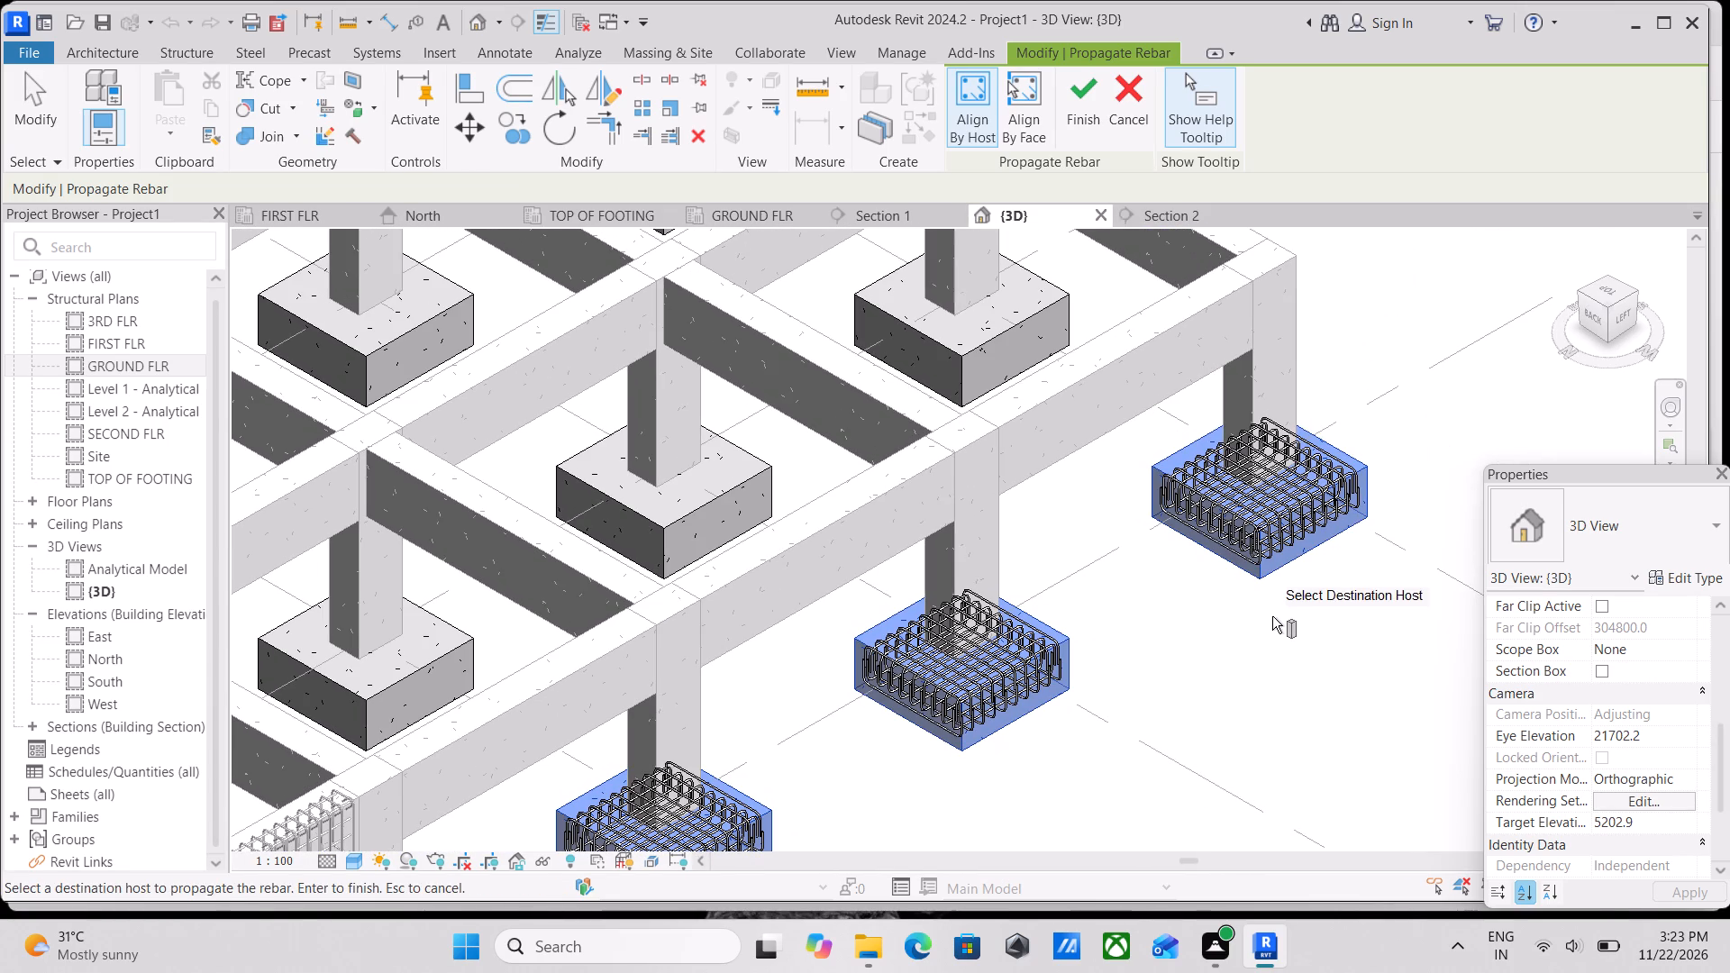
click(1609, 338)
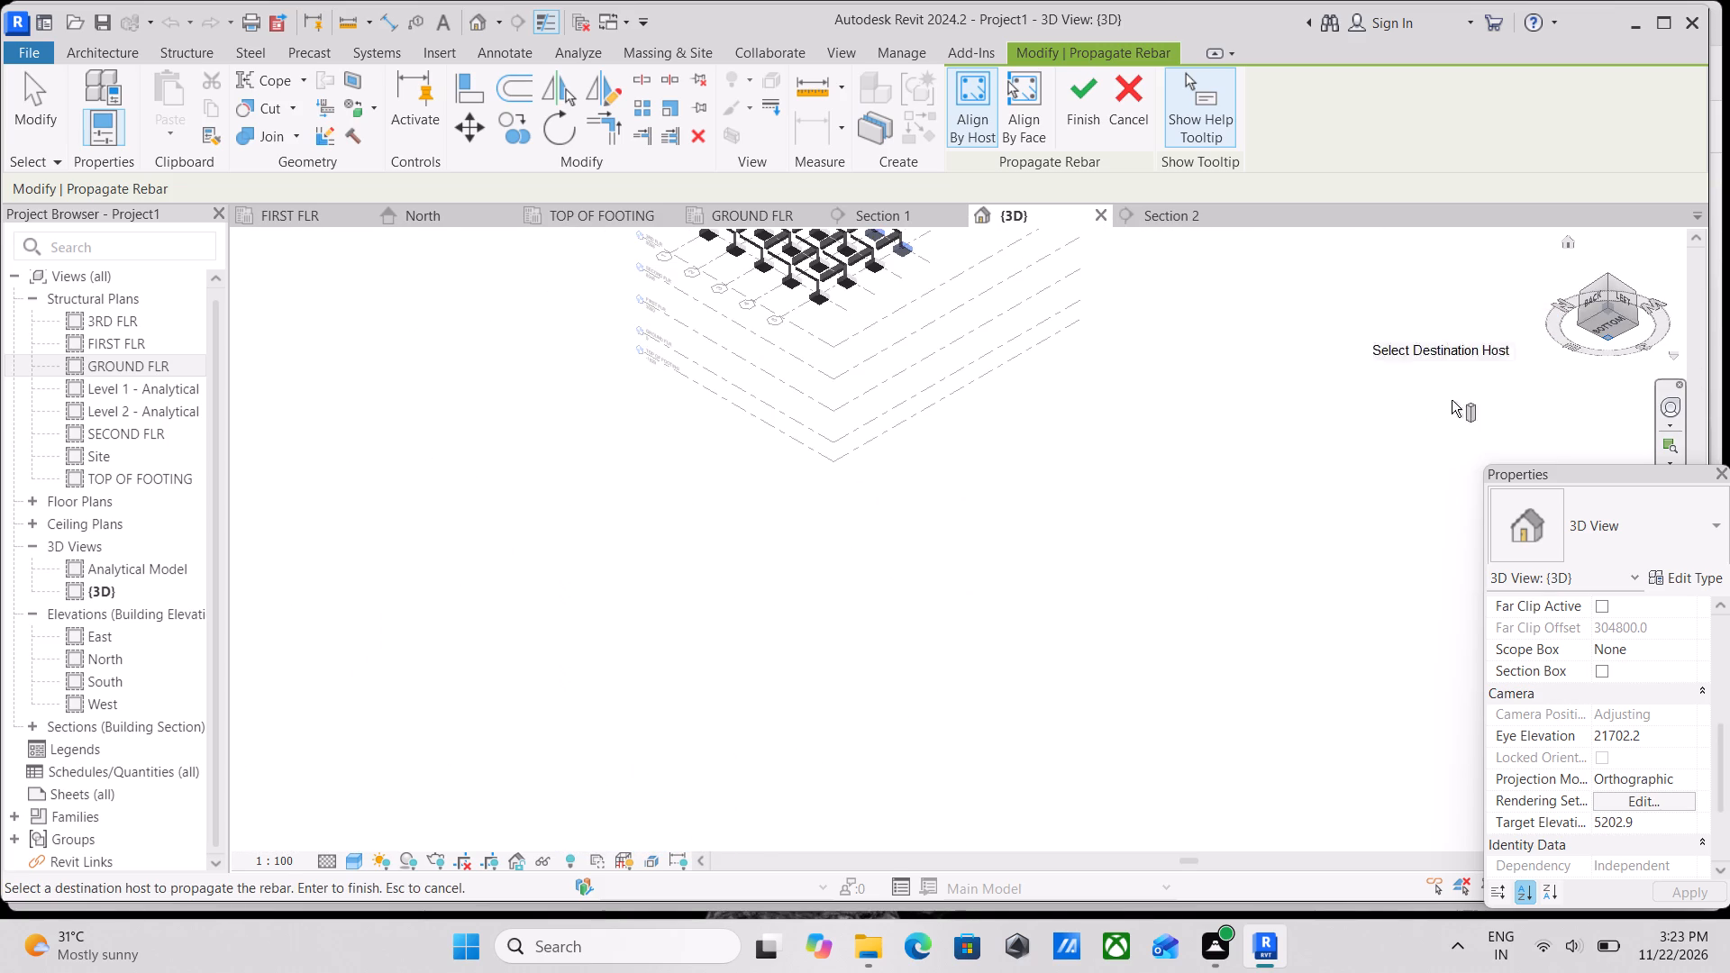
scroll(1034, 618, up, 9)
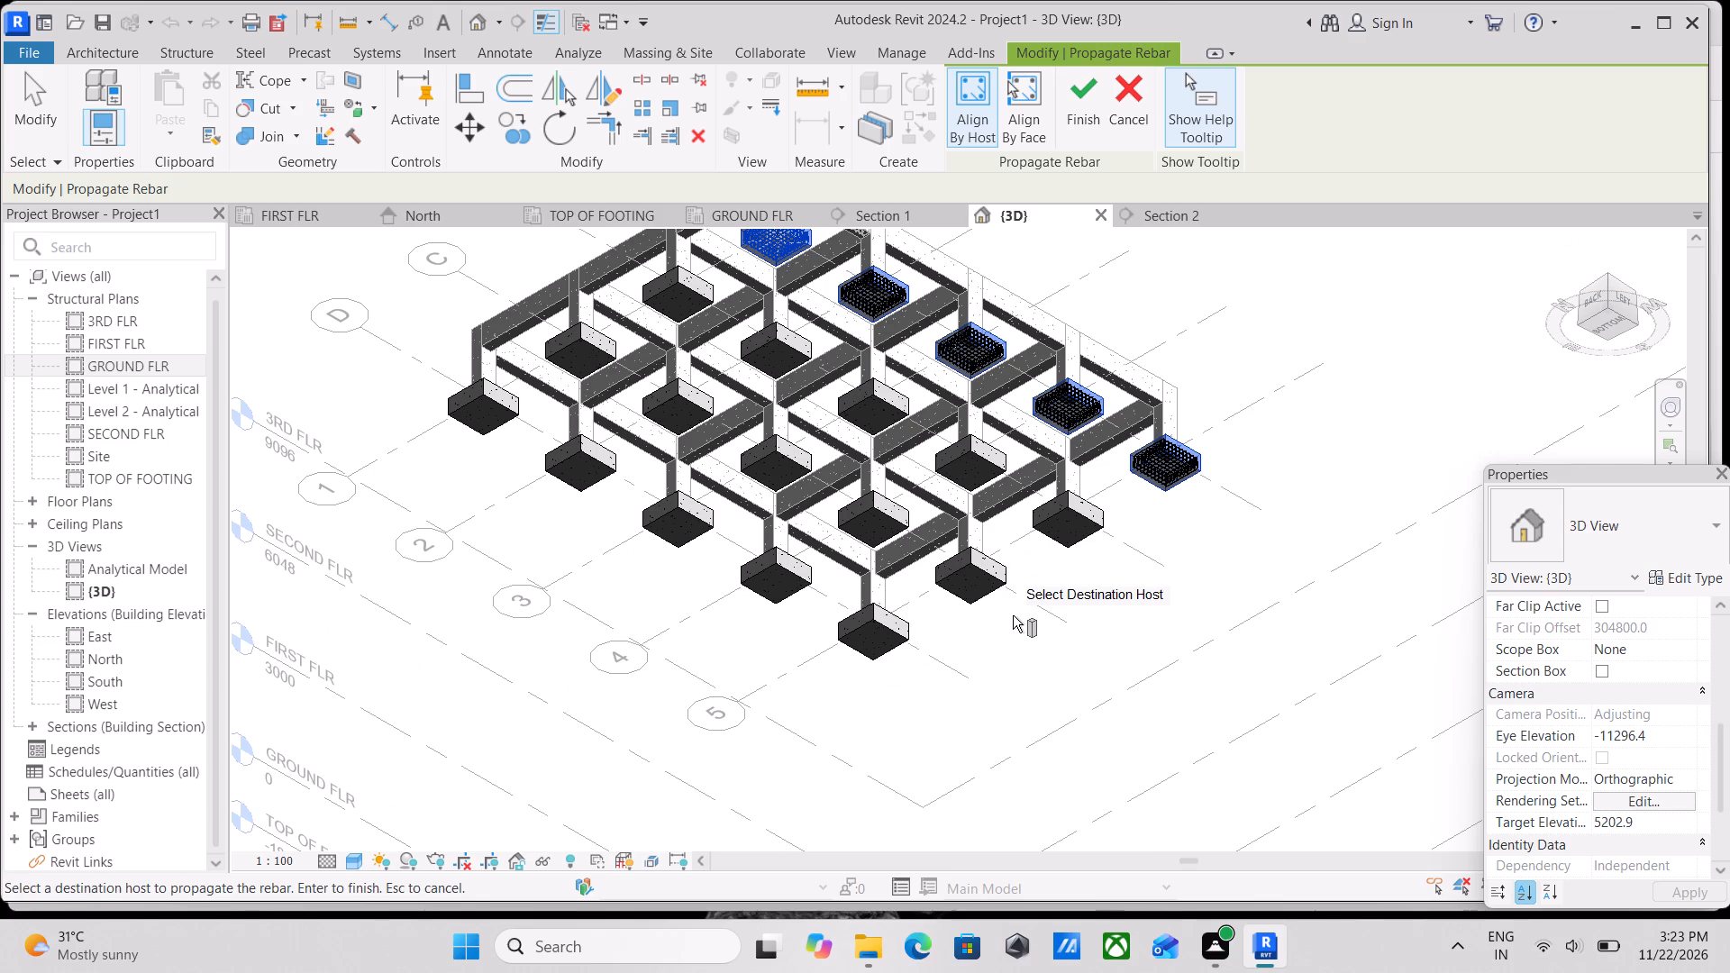
scroll(1013, 615, up, 3)
click(1088, 457)
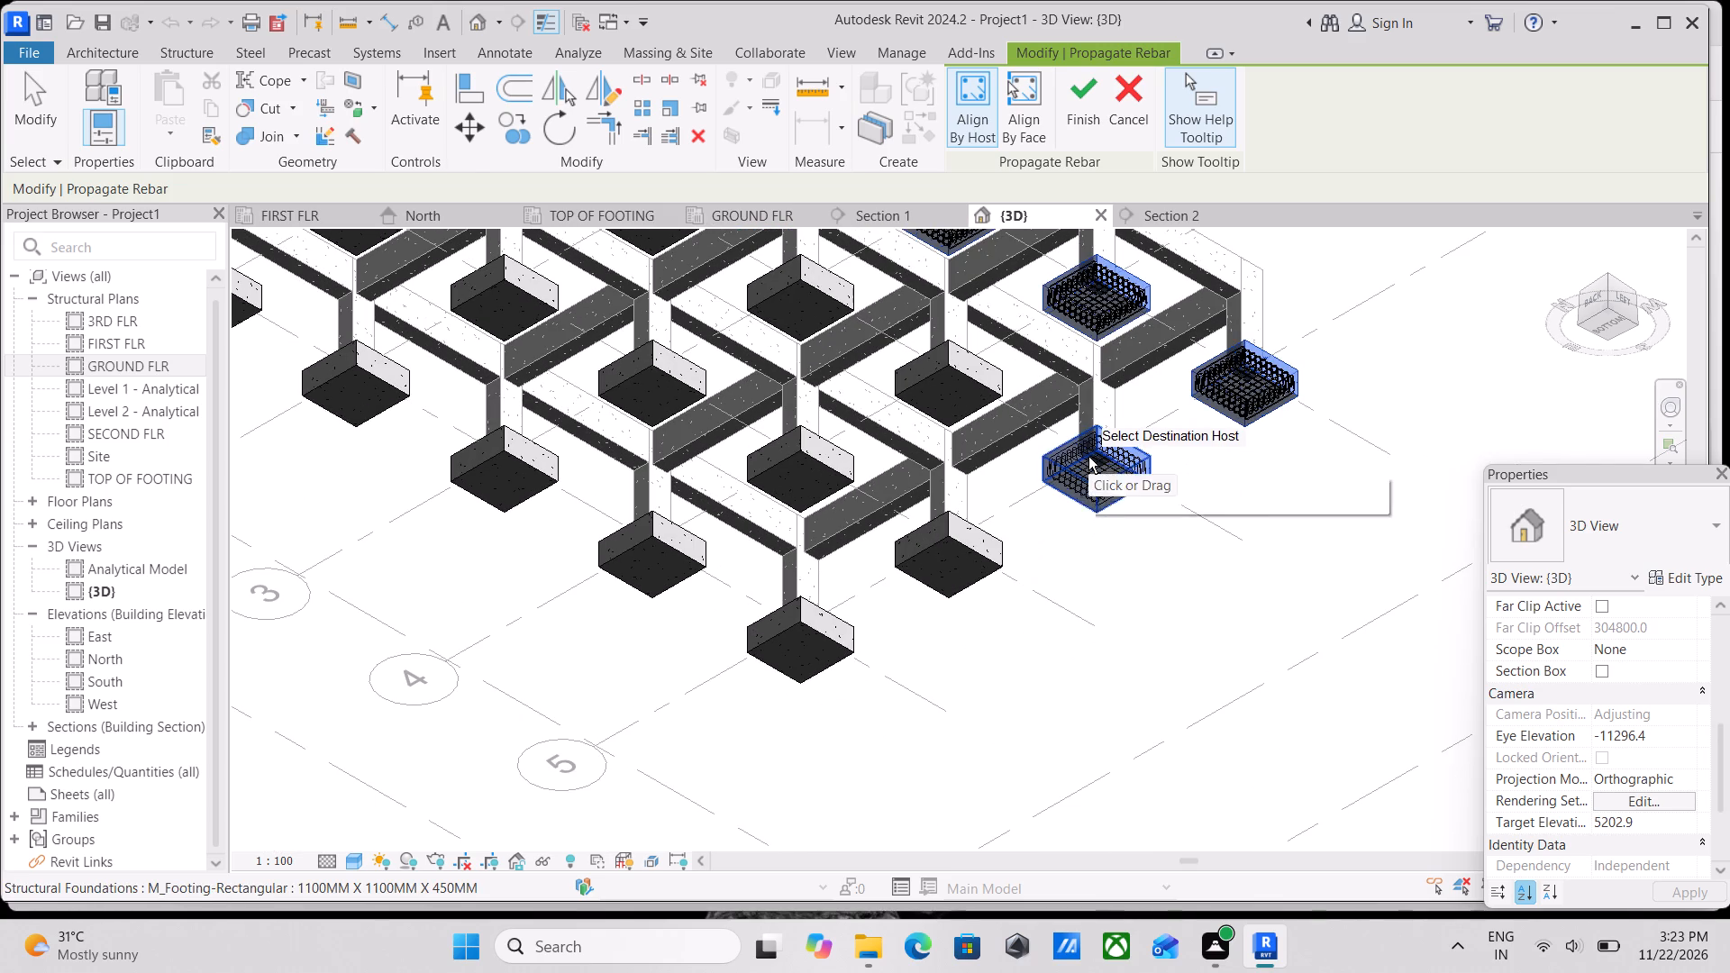
scroll(1088, 457, down, 2)
middle_drag(1088, 457, 1260, 680)
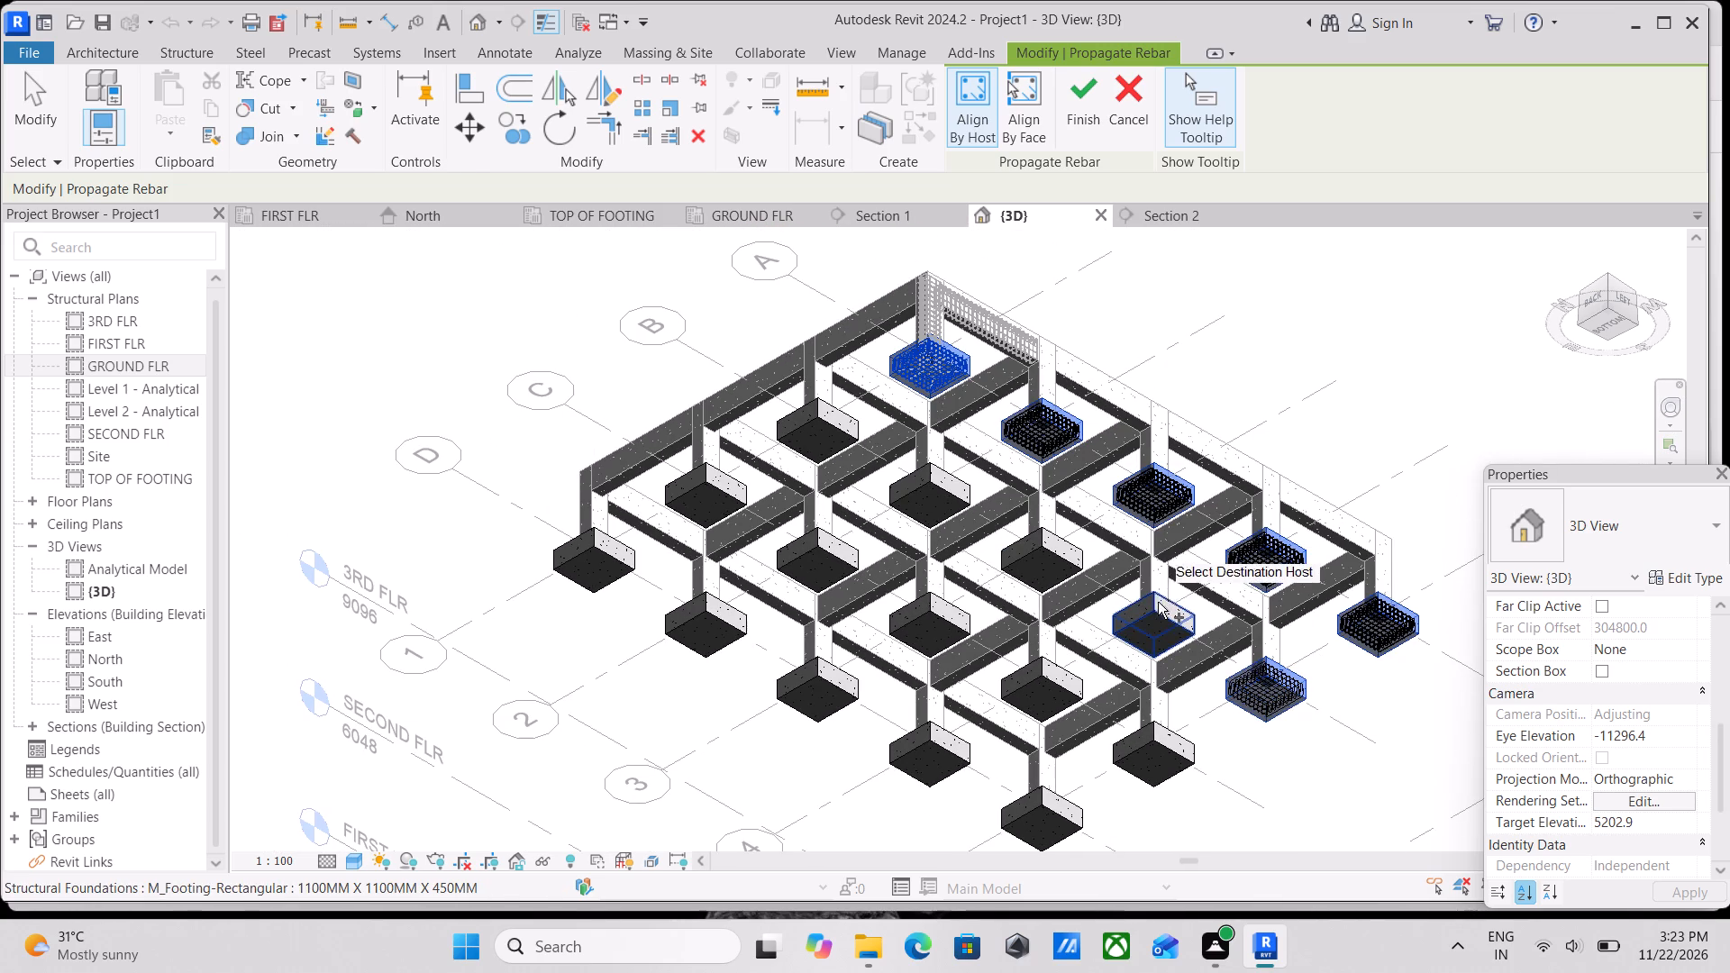
click(1149, 612)
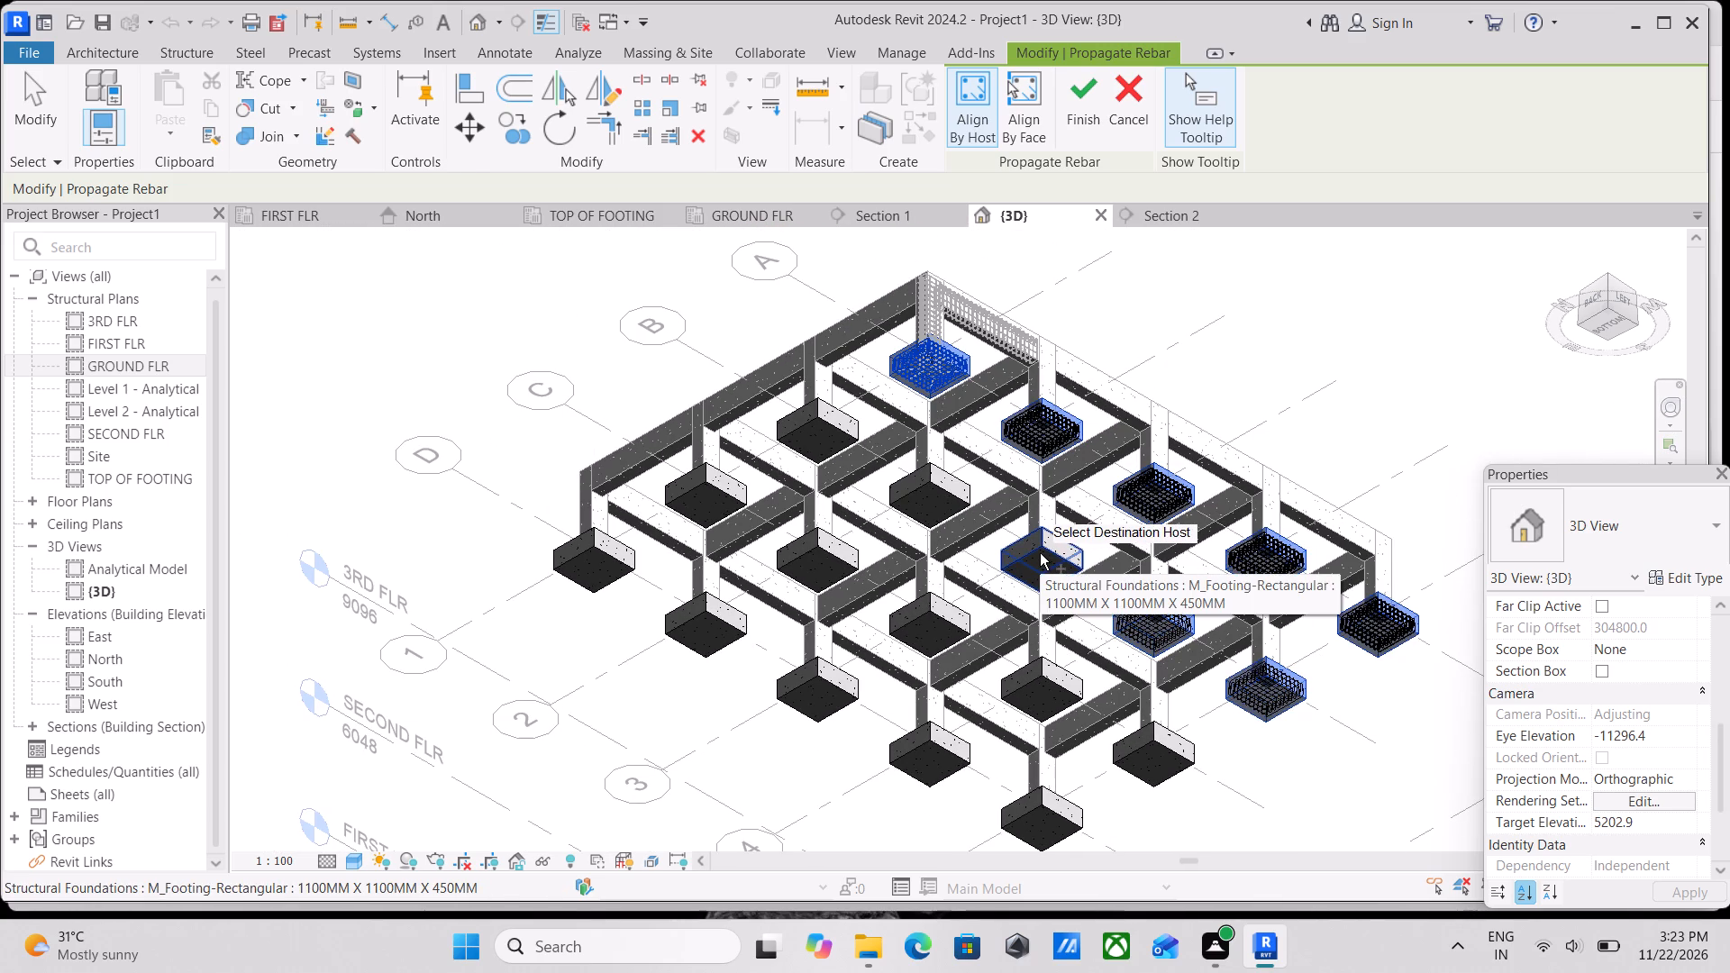
click(1040, 553)
Add the remaining grid B footings, at grids 2 and 1, as destination hosts for the propagated rebar.
scroll(1040, 553, down, 1)
middle_drag(1040, 553, 1152, 669)
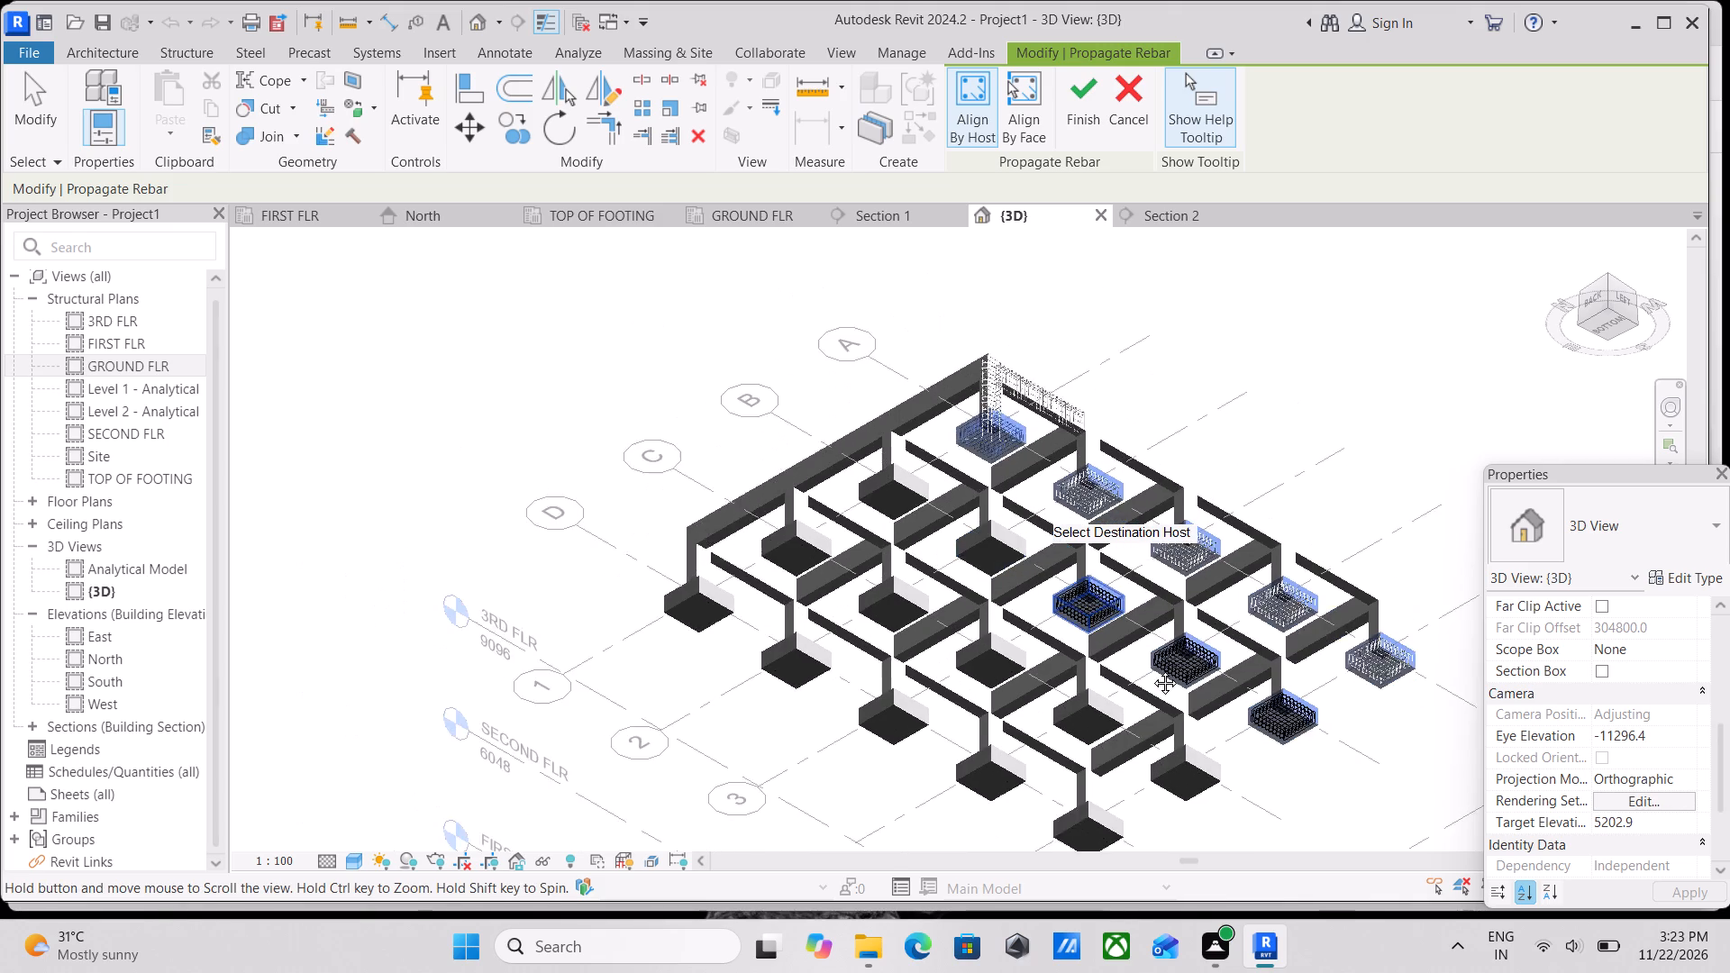
middle_drag(1152, 669, 1174, 697)
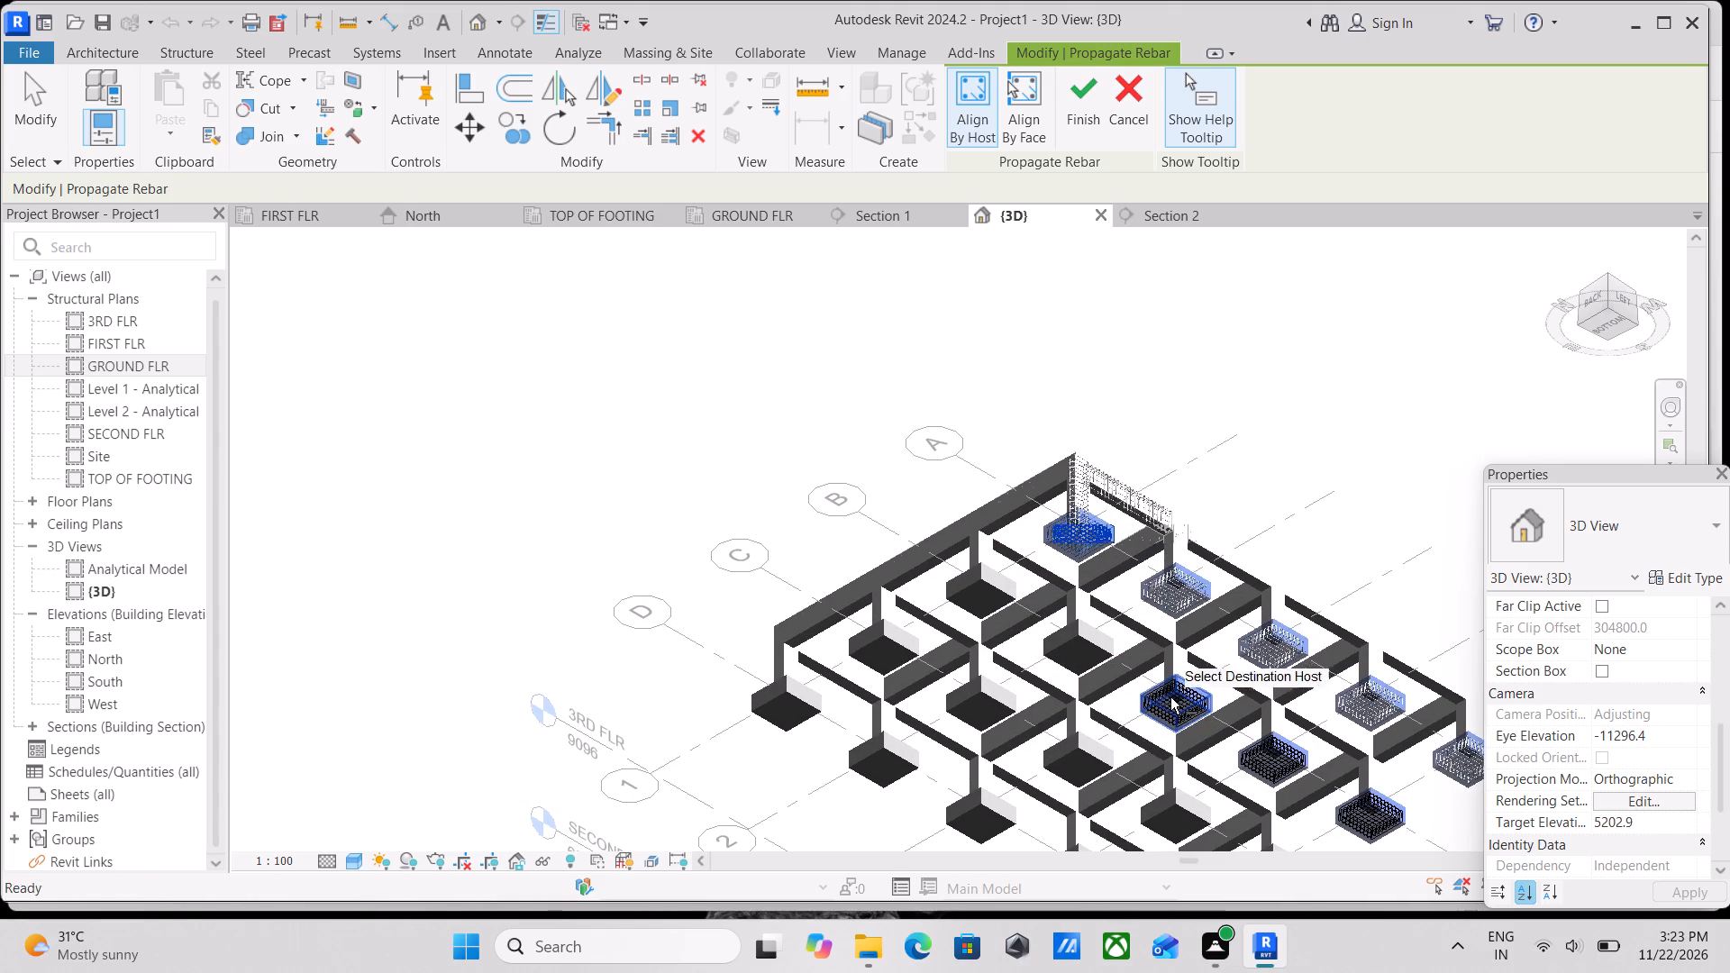
click(1085, 640)
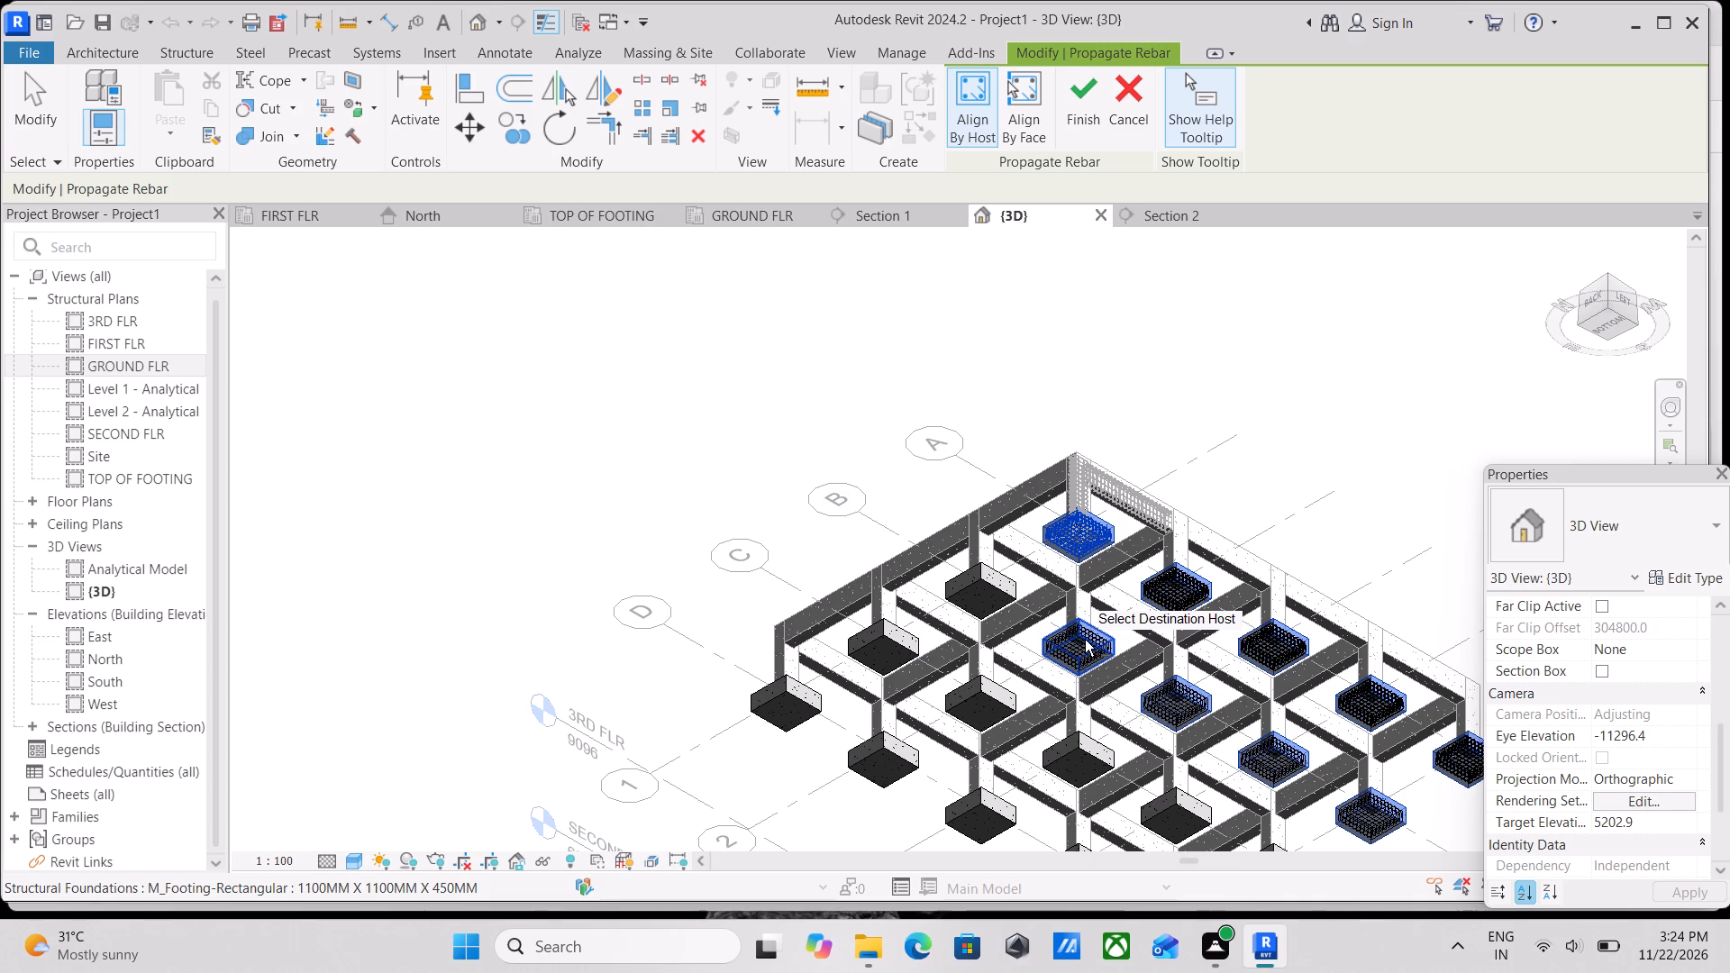
scroll(1085, 640, up, 3)
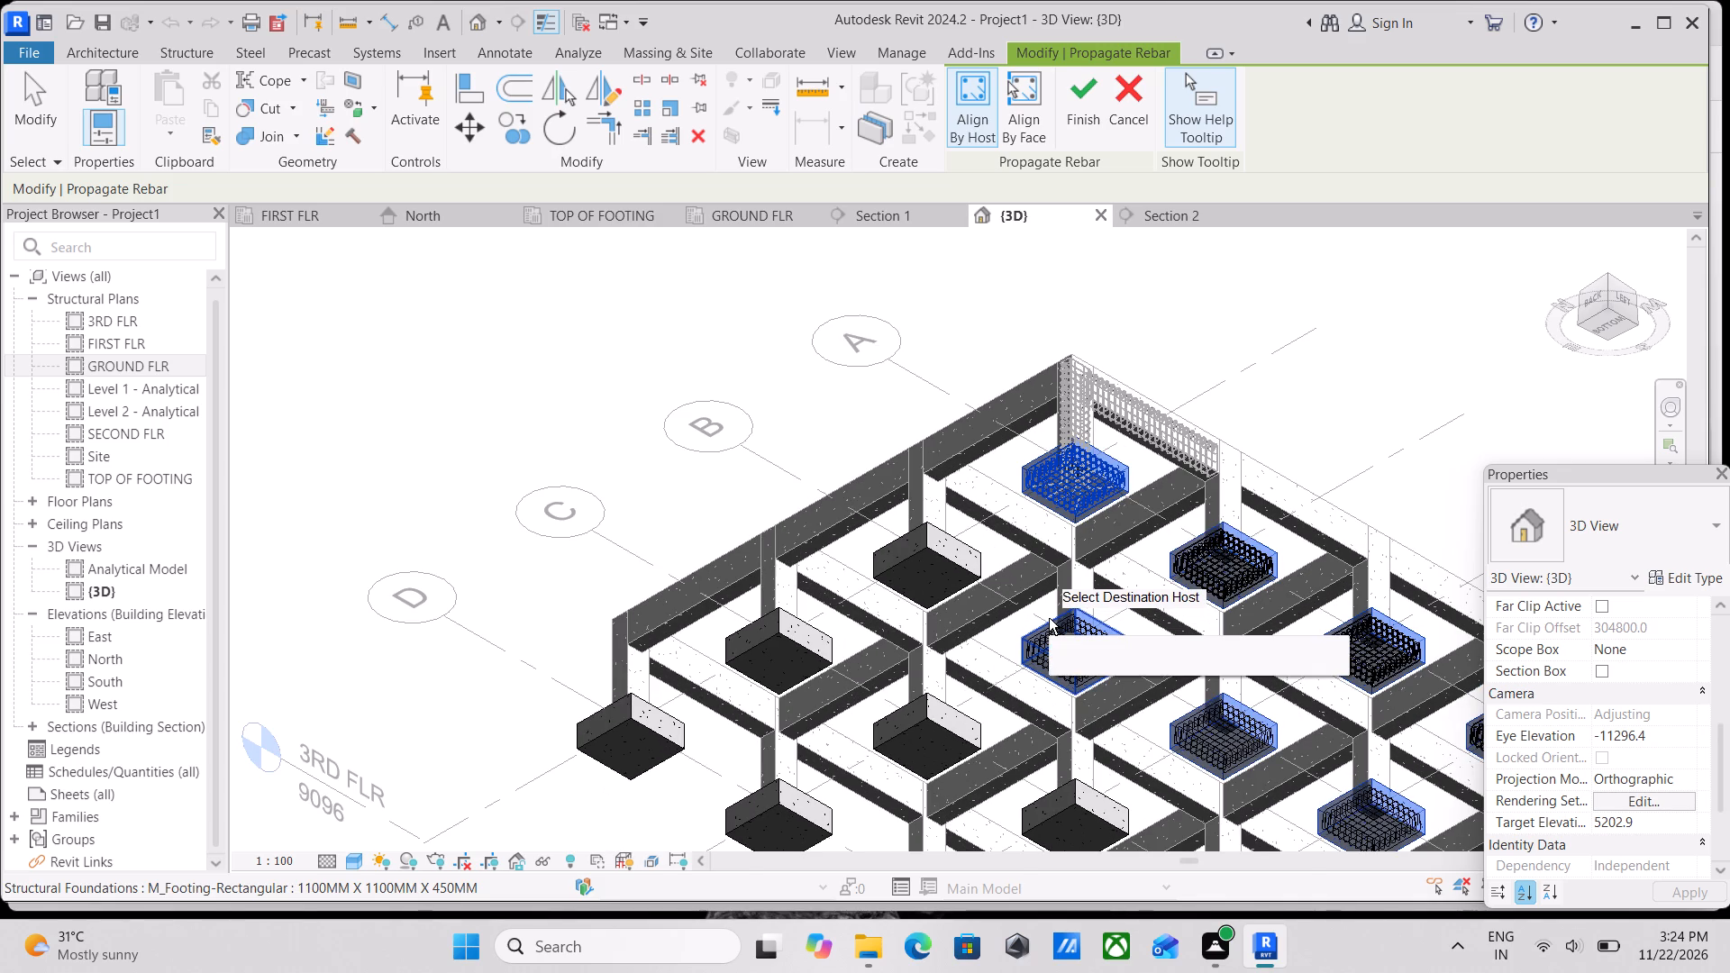
scroll(1008, 600, up, 3)
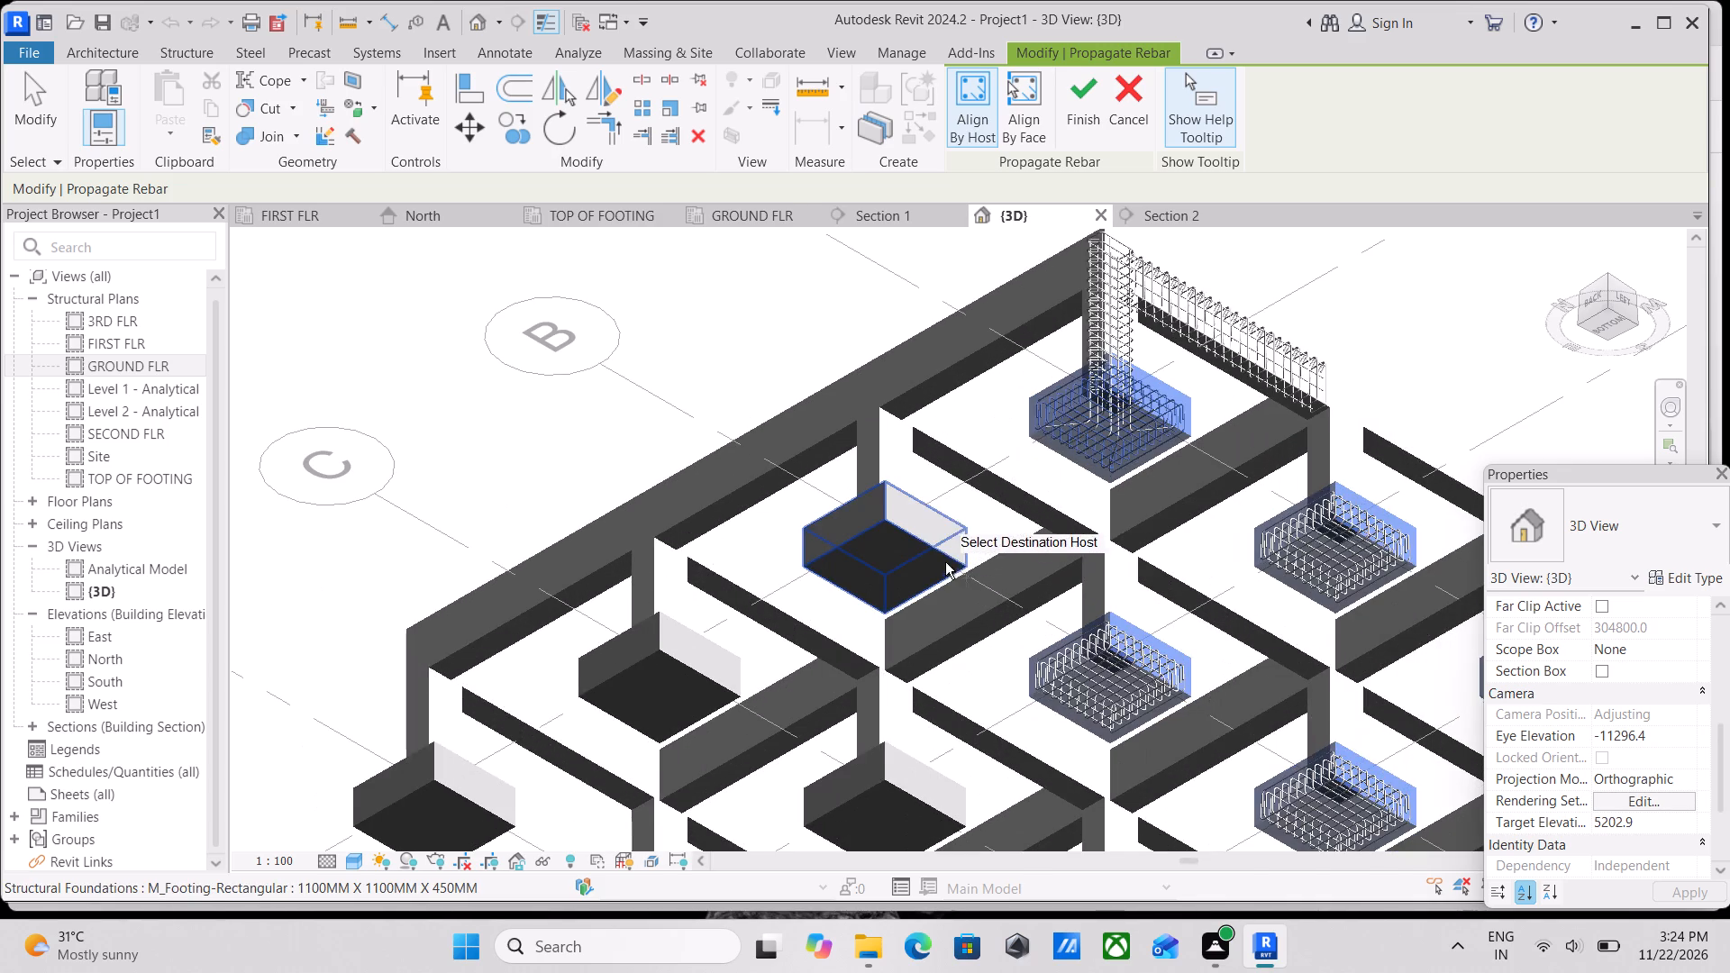
click(904, 532)
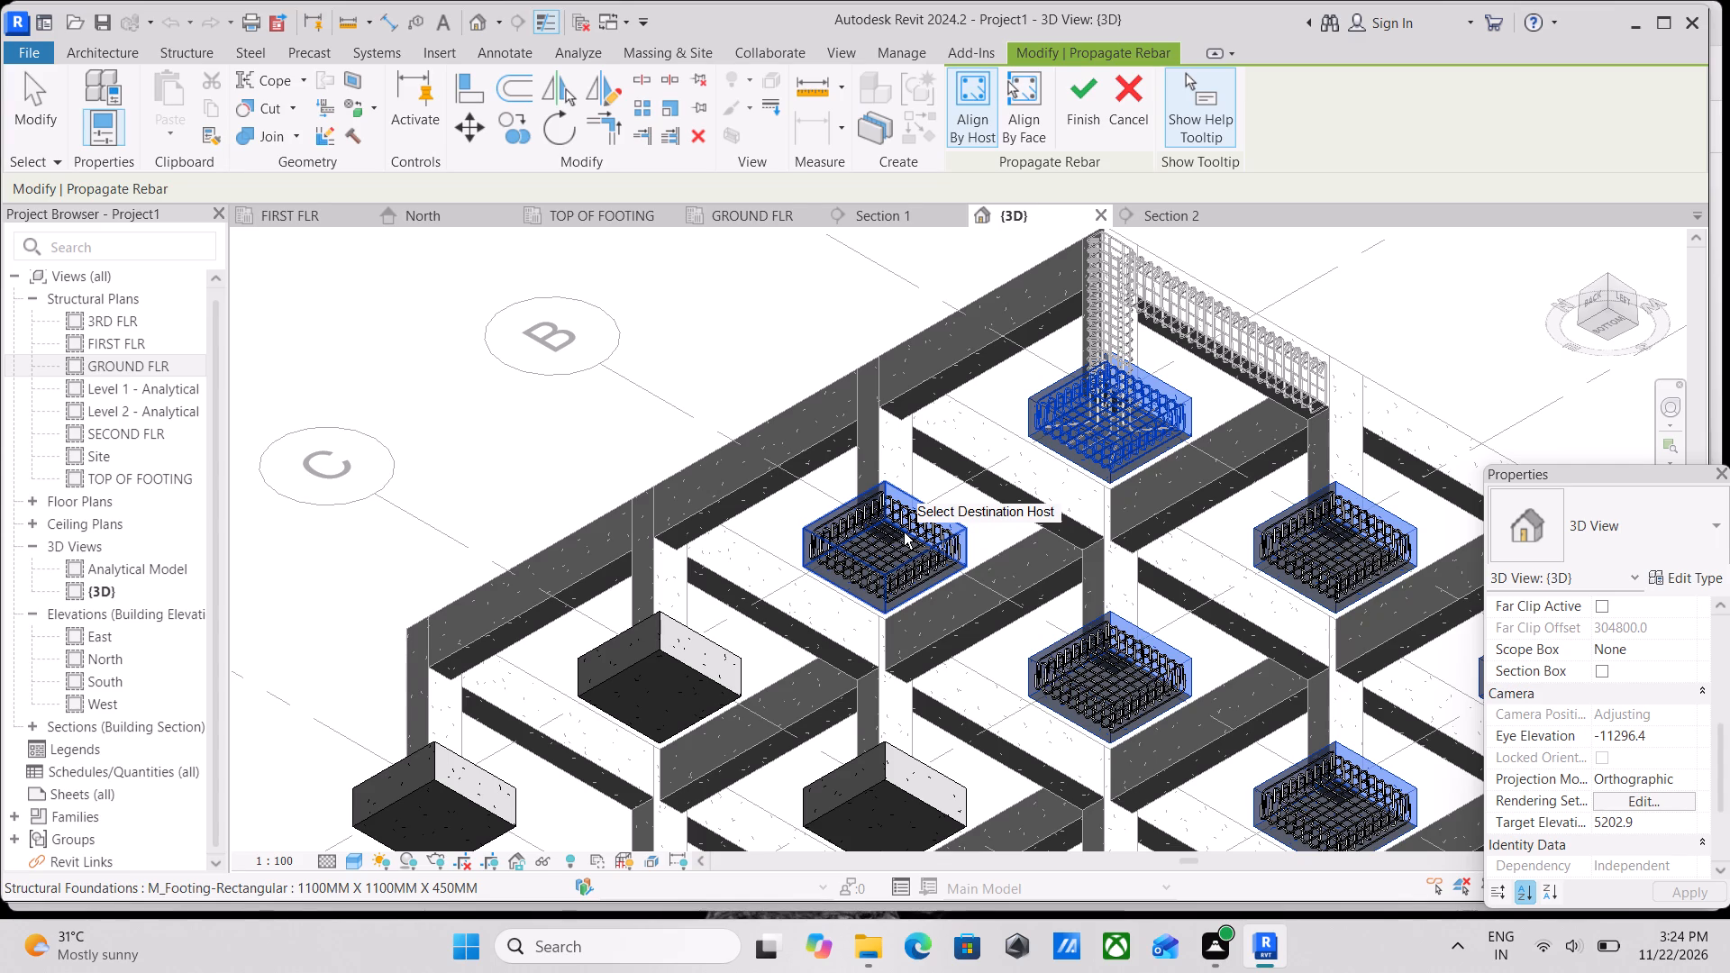
Add the footings along grid 1 at grids C and D as destination hosts for the propagated rebar.
scroll(904, 532, up, 2)
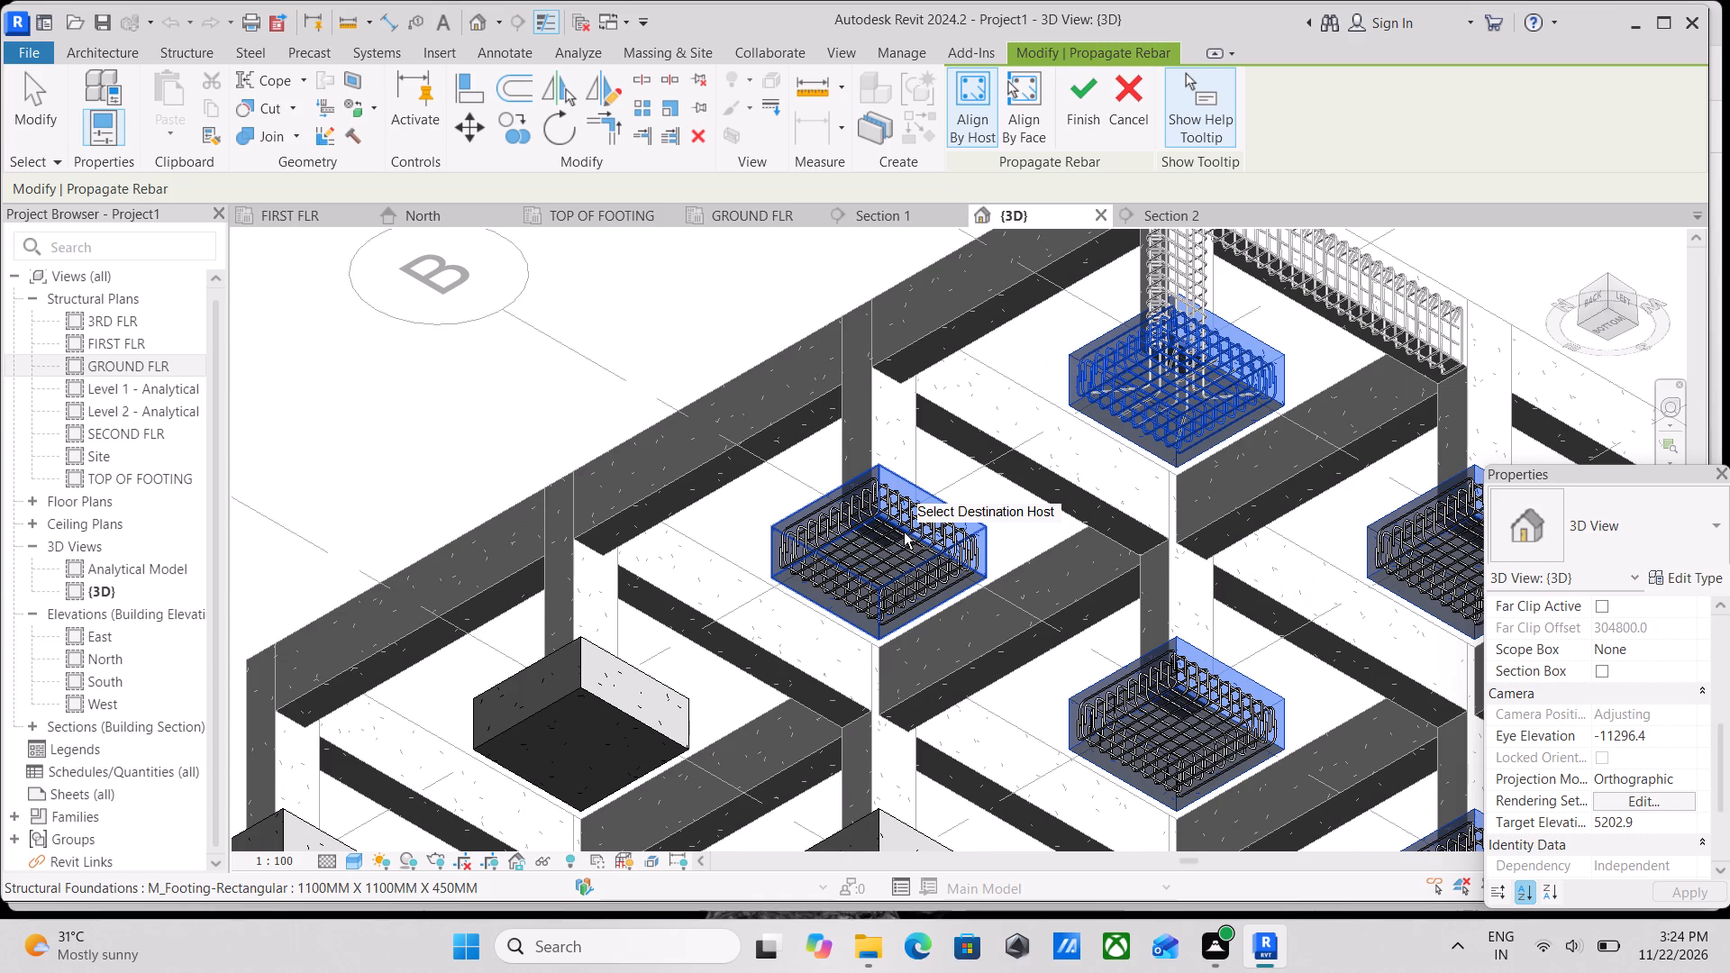
scroll(904, 532, up, 2)
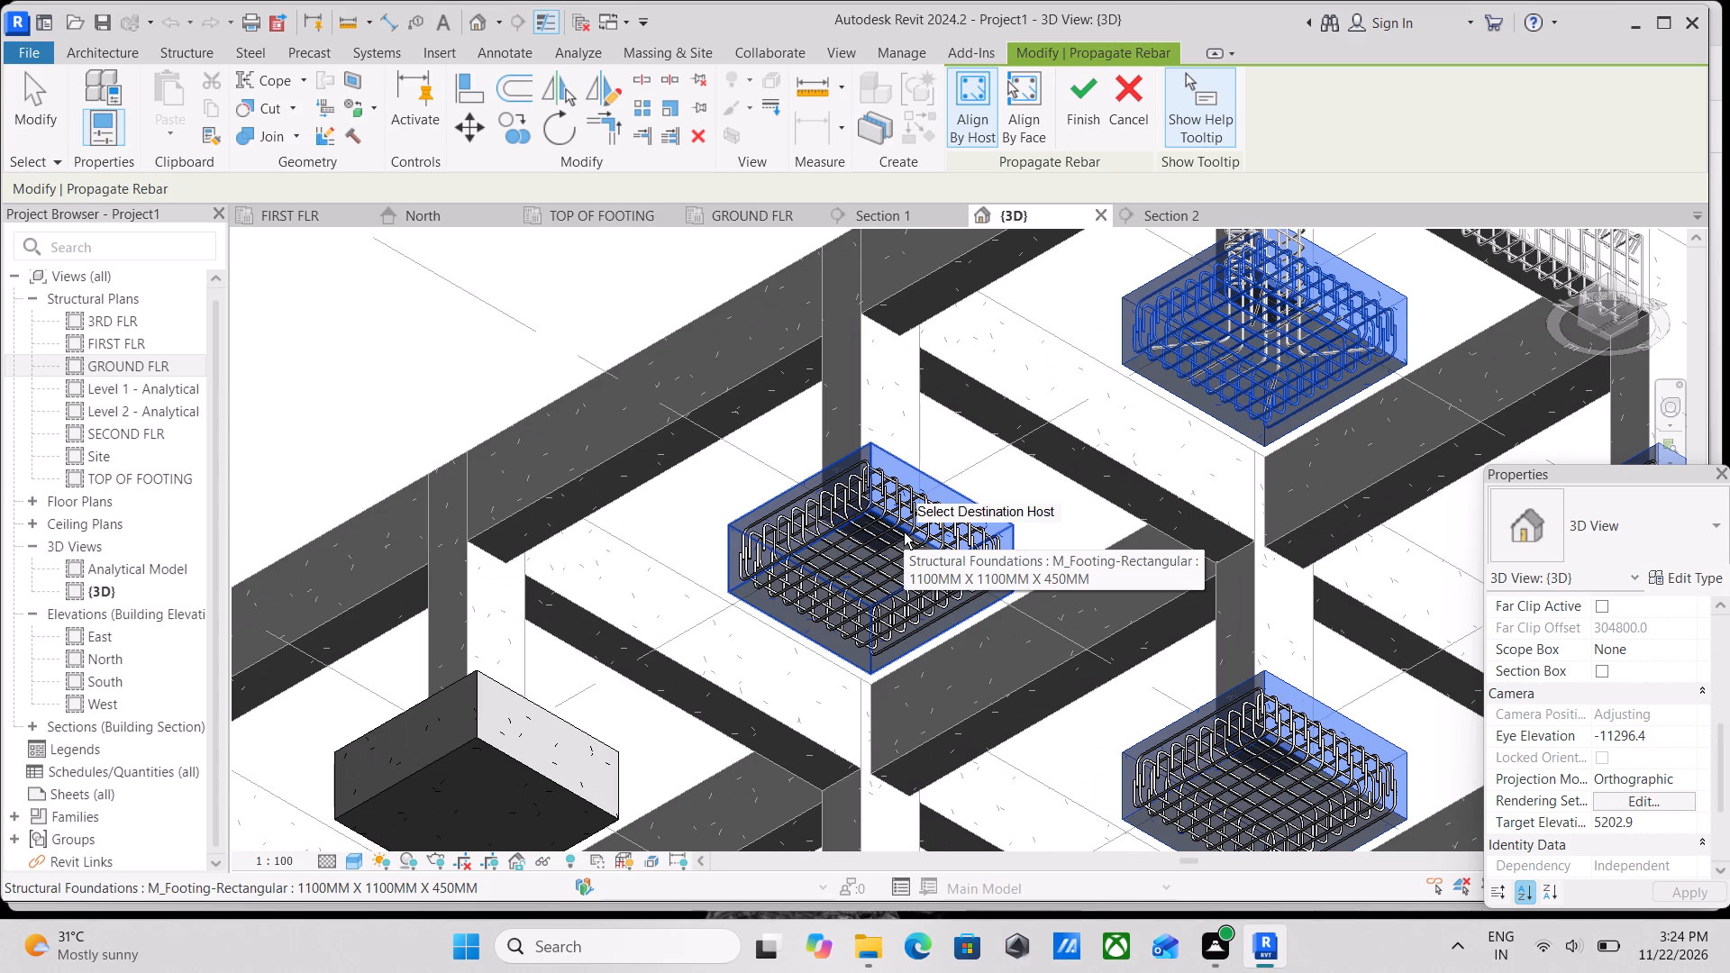
scroll(906, 533, up, 2)
scroll(906, 533, down, 1)
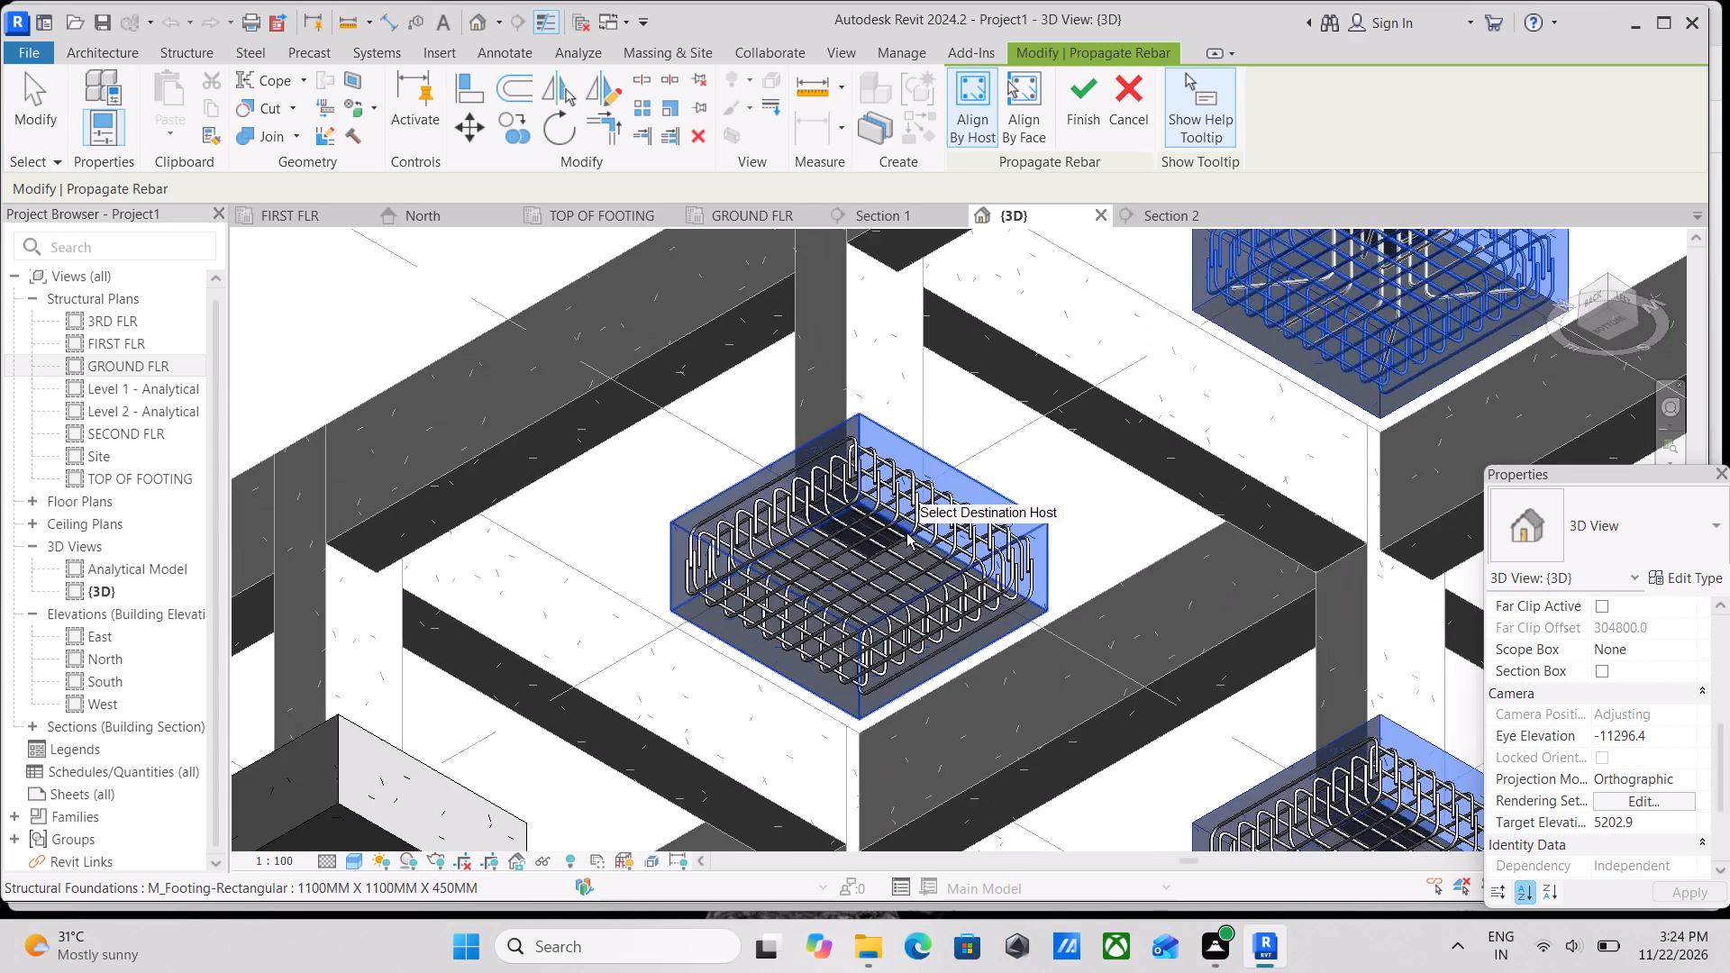
scroll(906, 533, down, 2)
scroll(910, 562, up, 2)
scroll(909, 572, down, 3)
middle_drag(953, 537, 1088, 397)
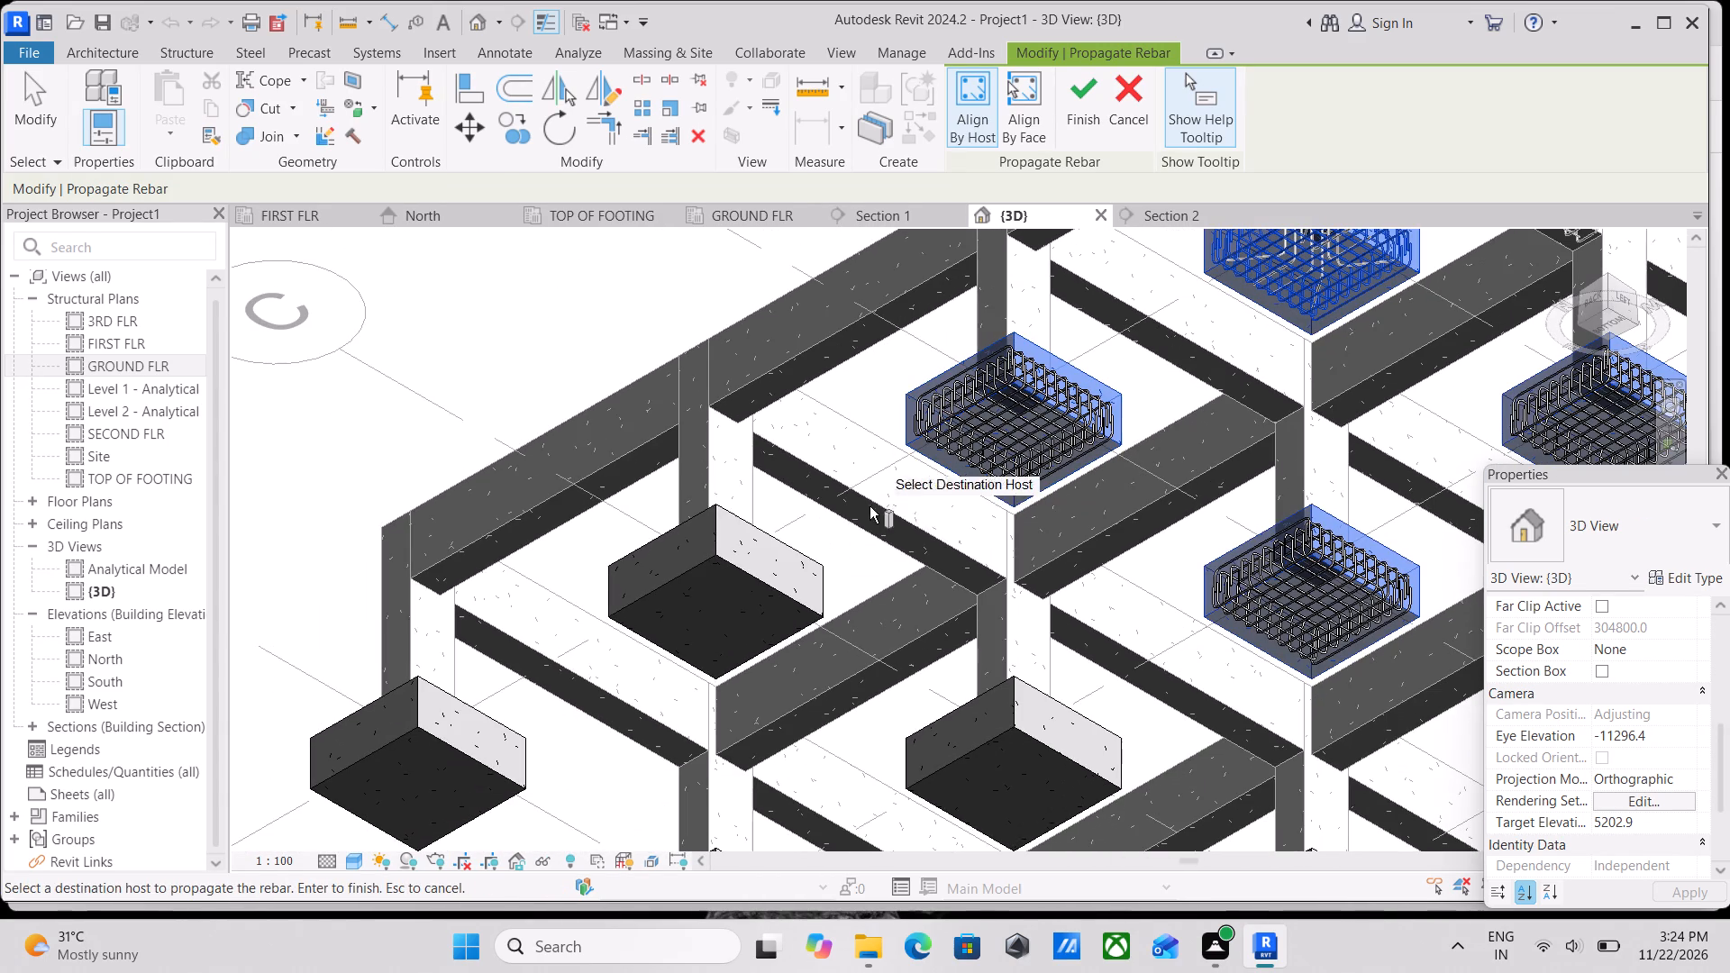
click(757, 569)
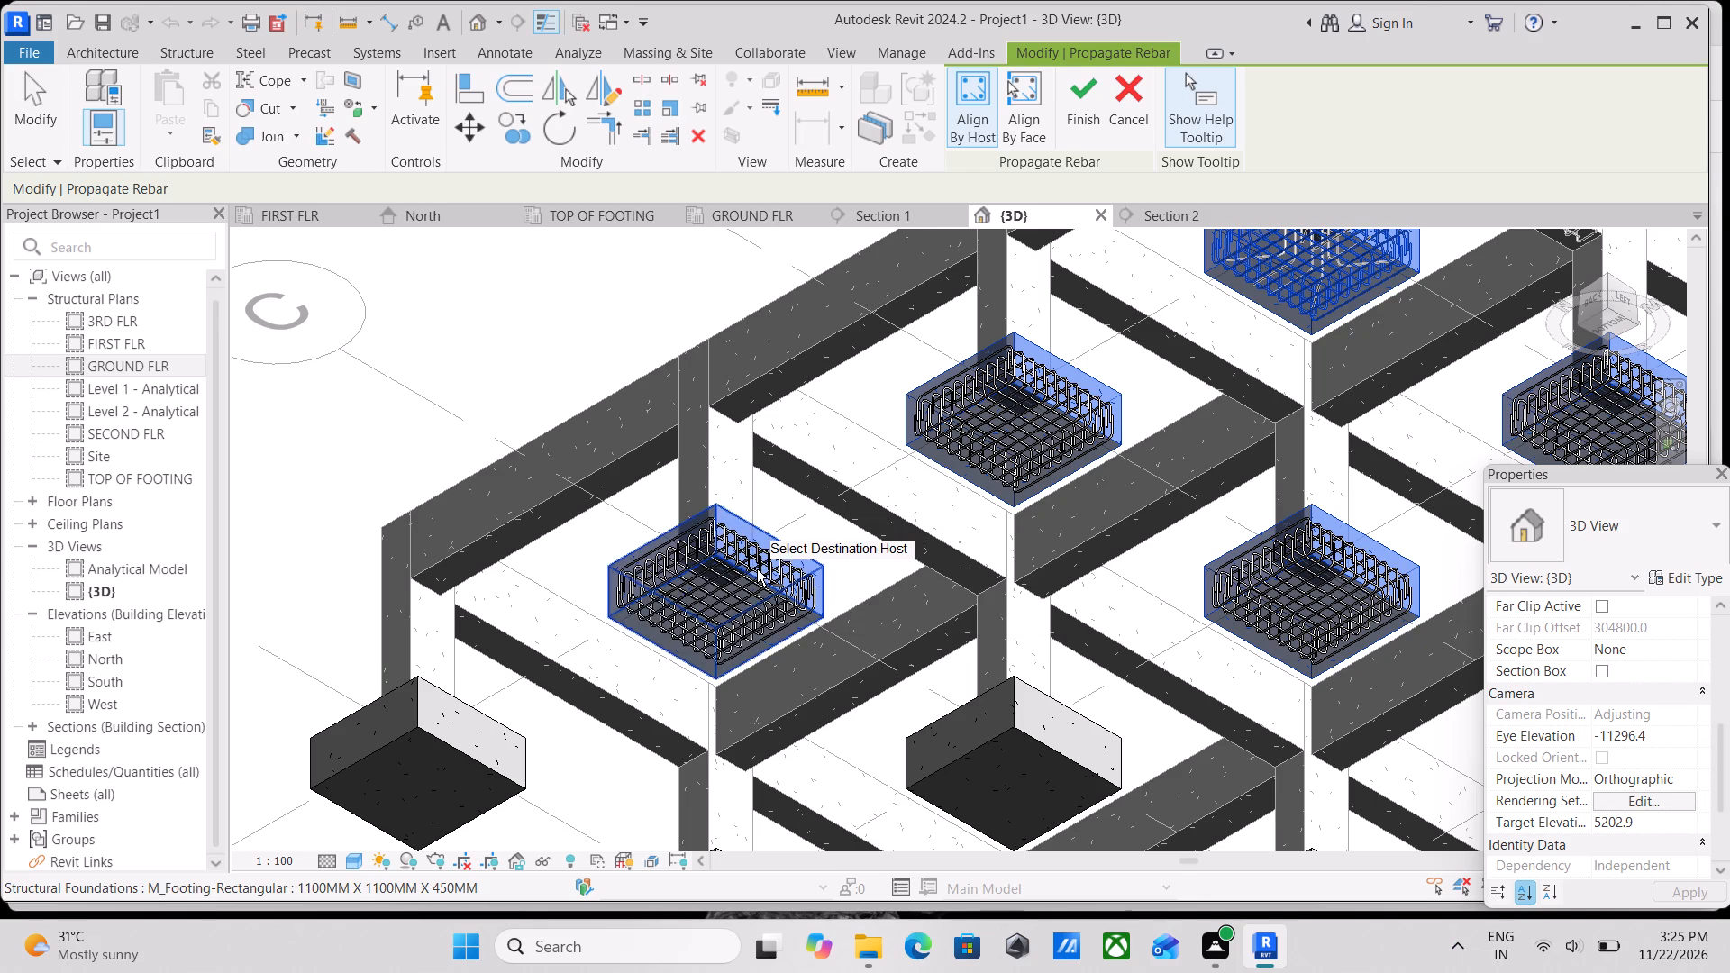
scroll(757, 569, down, 5)
middle_drag(757, 569, 769, 532)
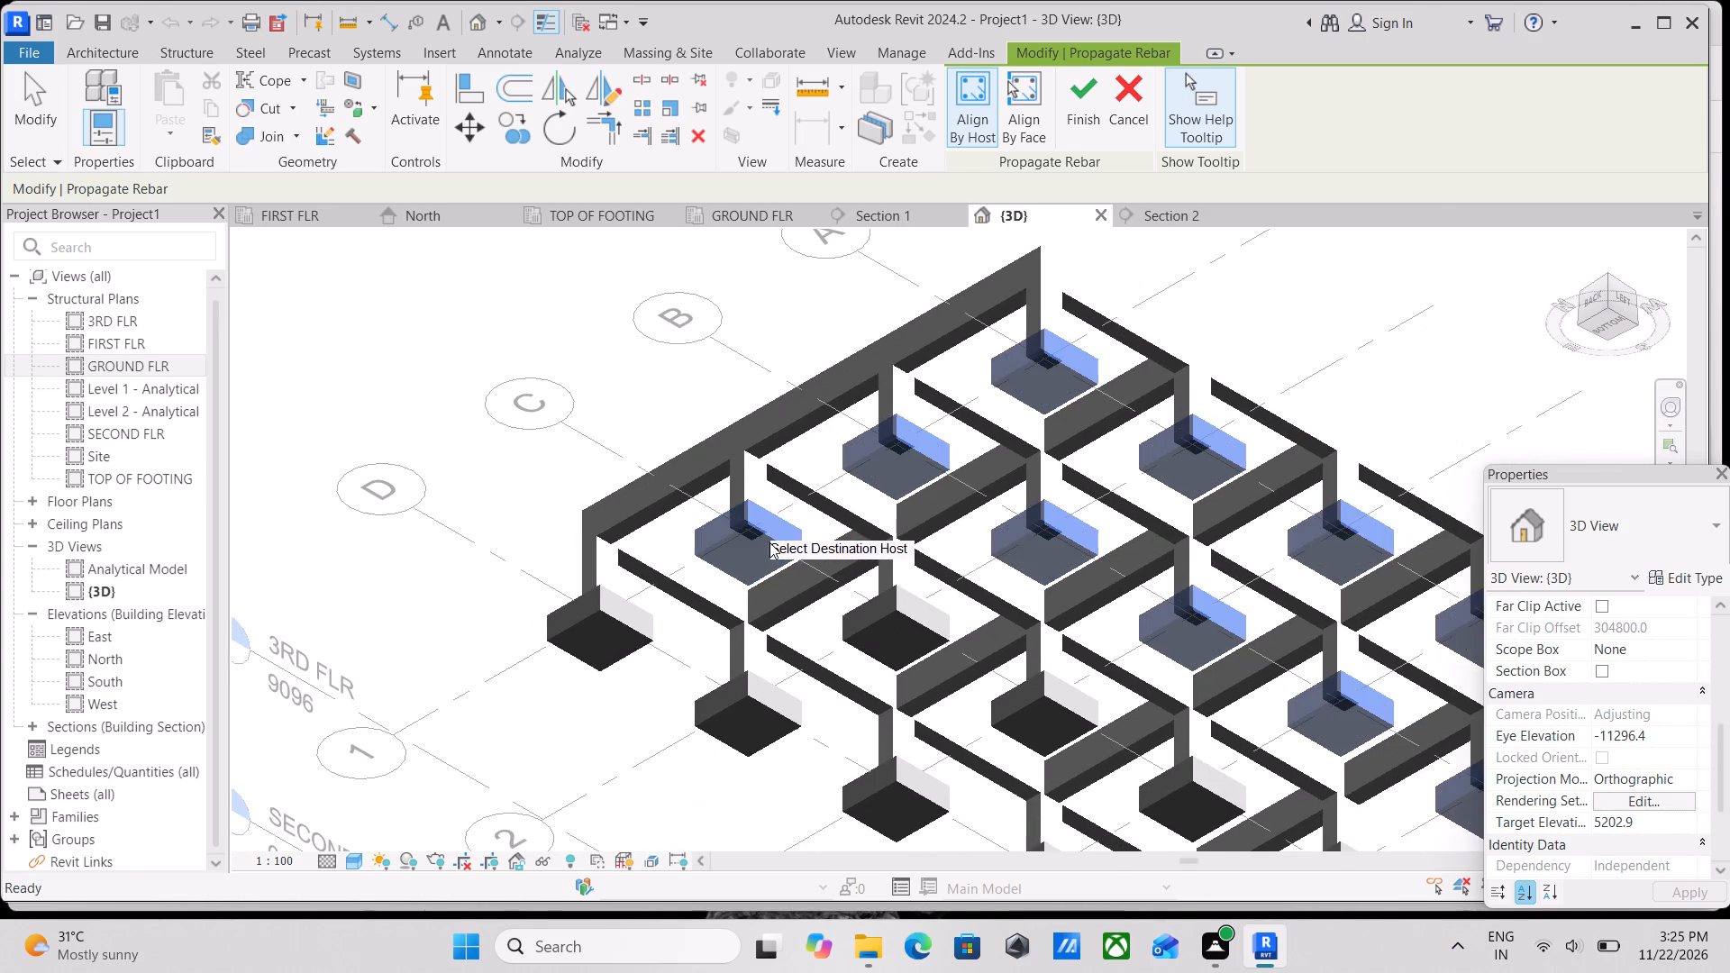
click(618, 610)
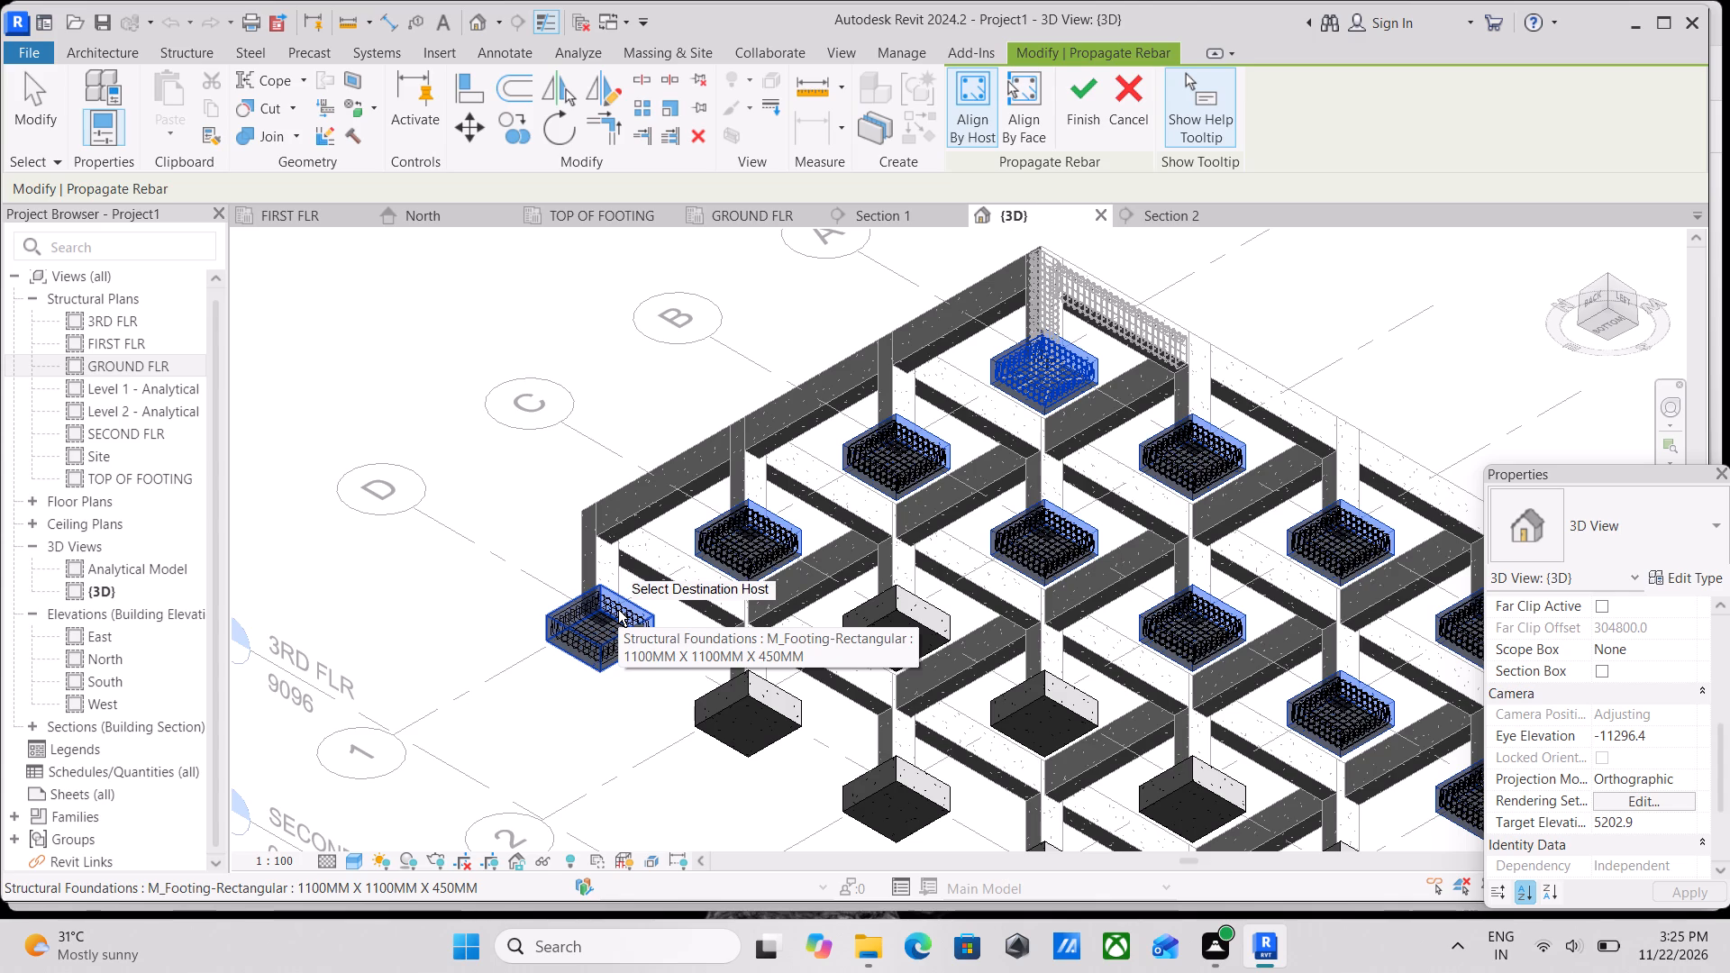
Add the footings of rows C and D at grids 2, 3 and 4 as destination hosts for the propagated rebar.
scroll(678, 750, up, 4)
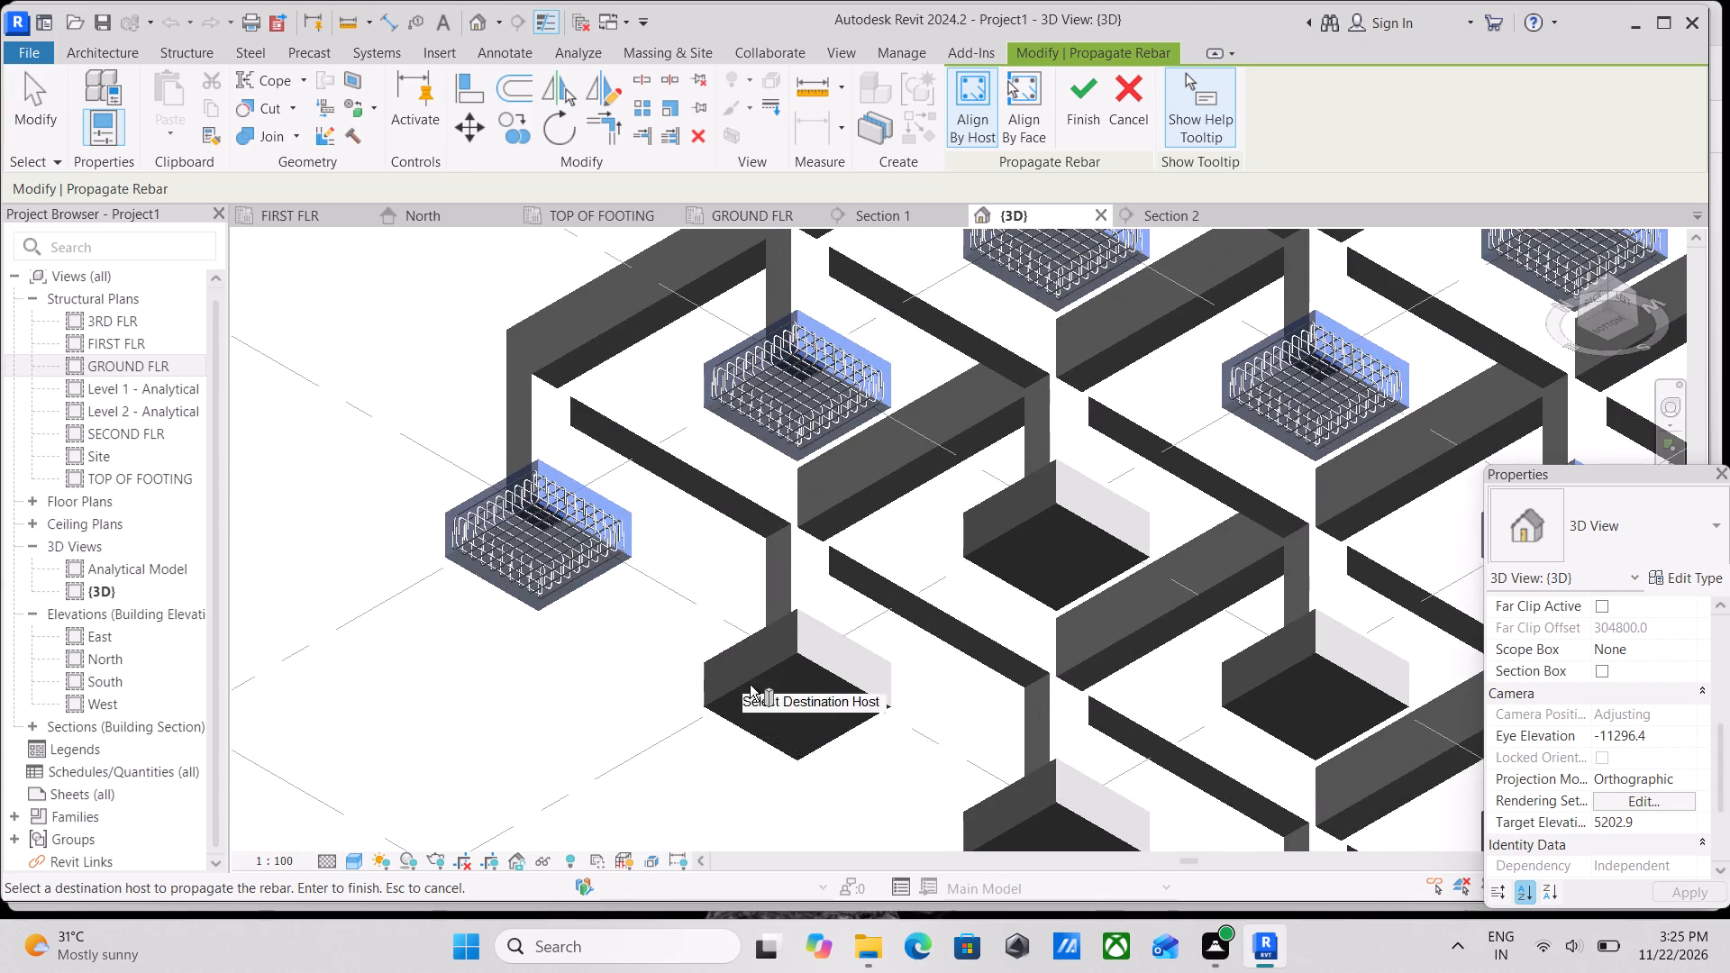
click(760, 669)
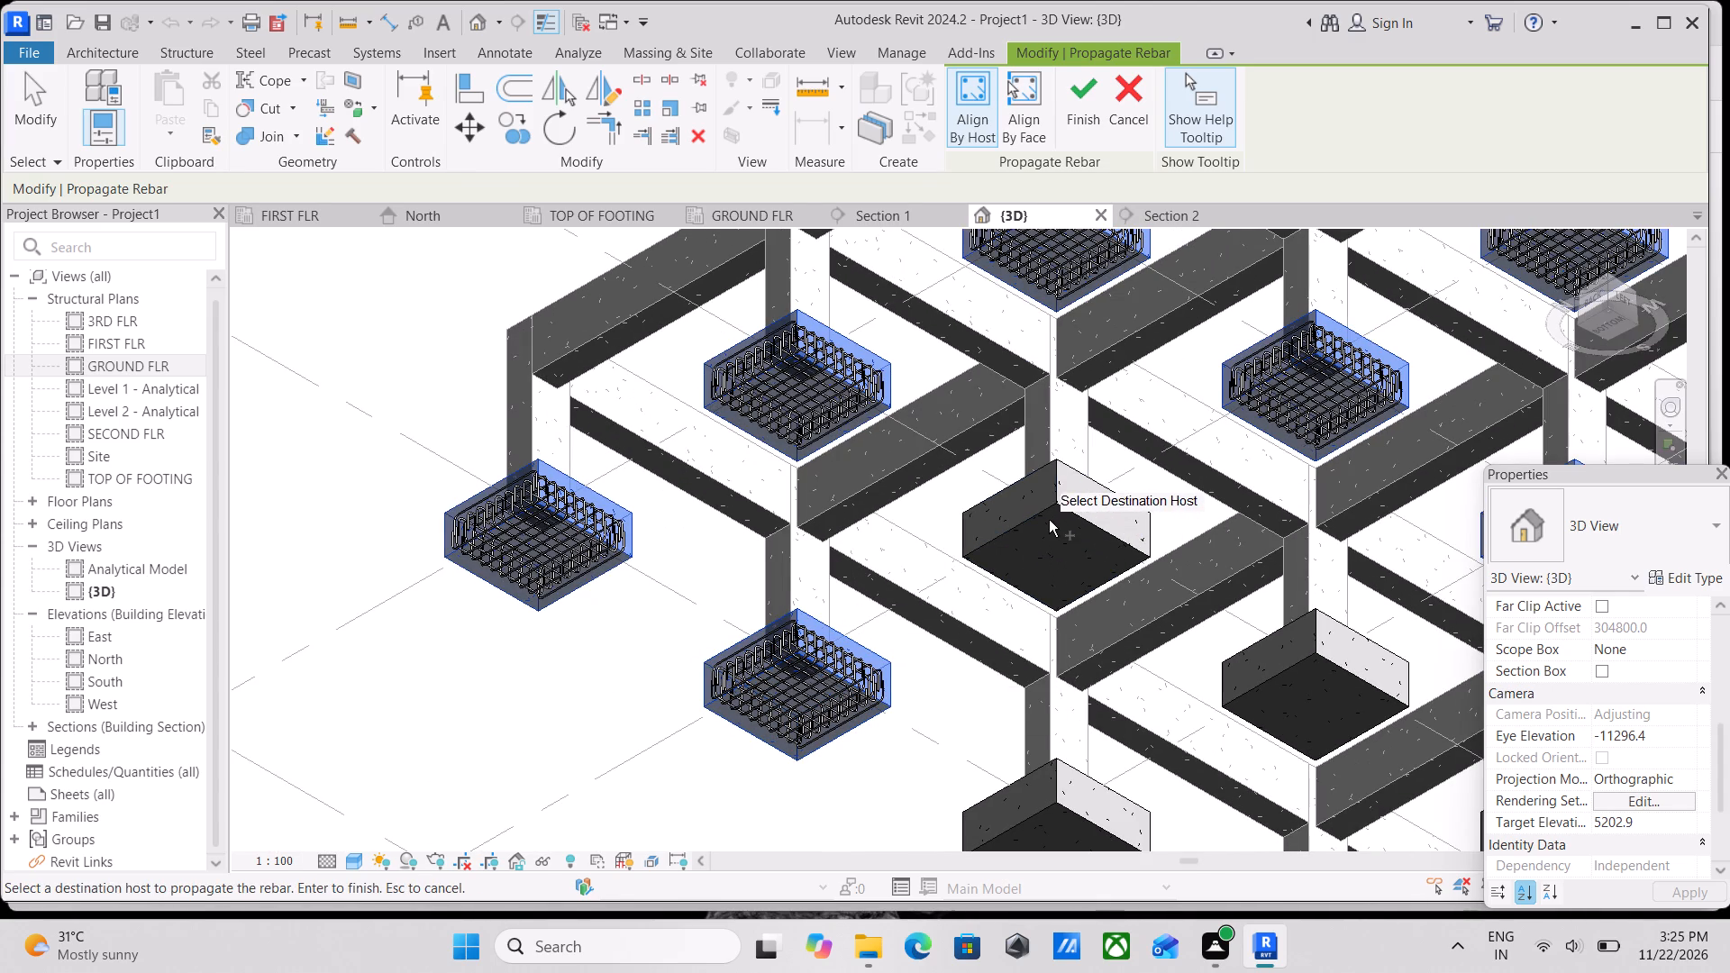
click(1050, 514)
scroll(1072, 537, down, 3)
middle_drag(1059, 534, 871, 504)
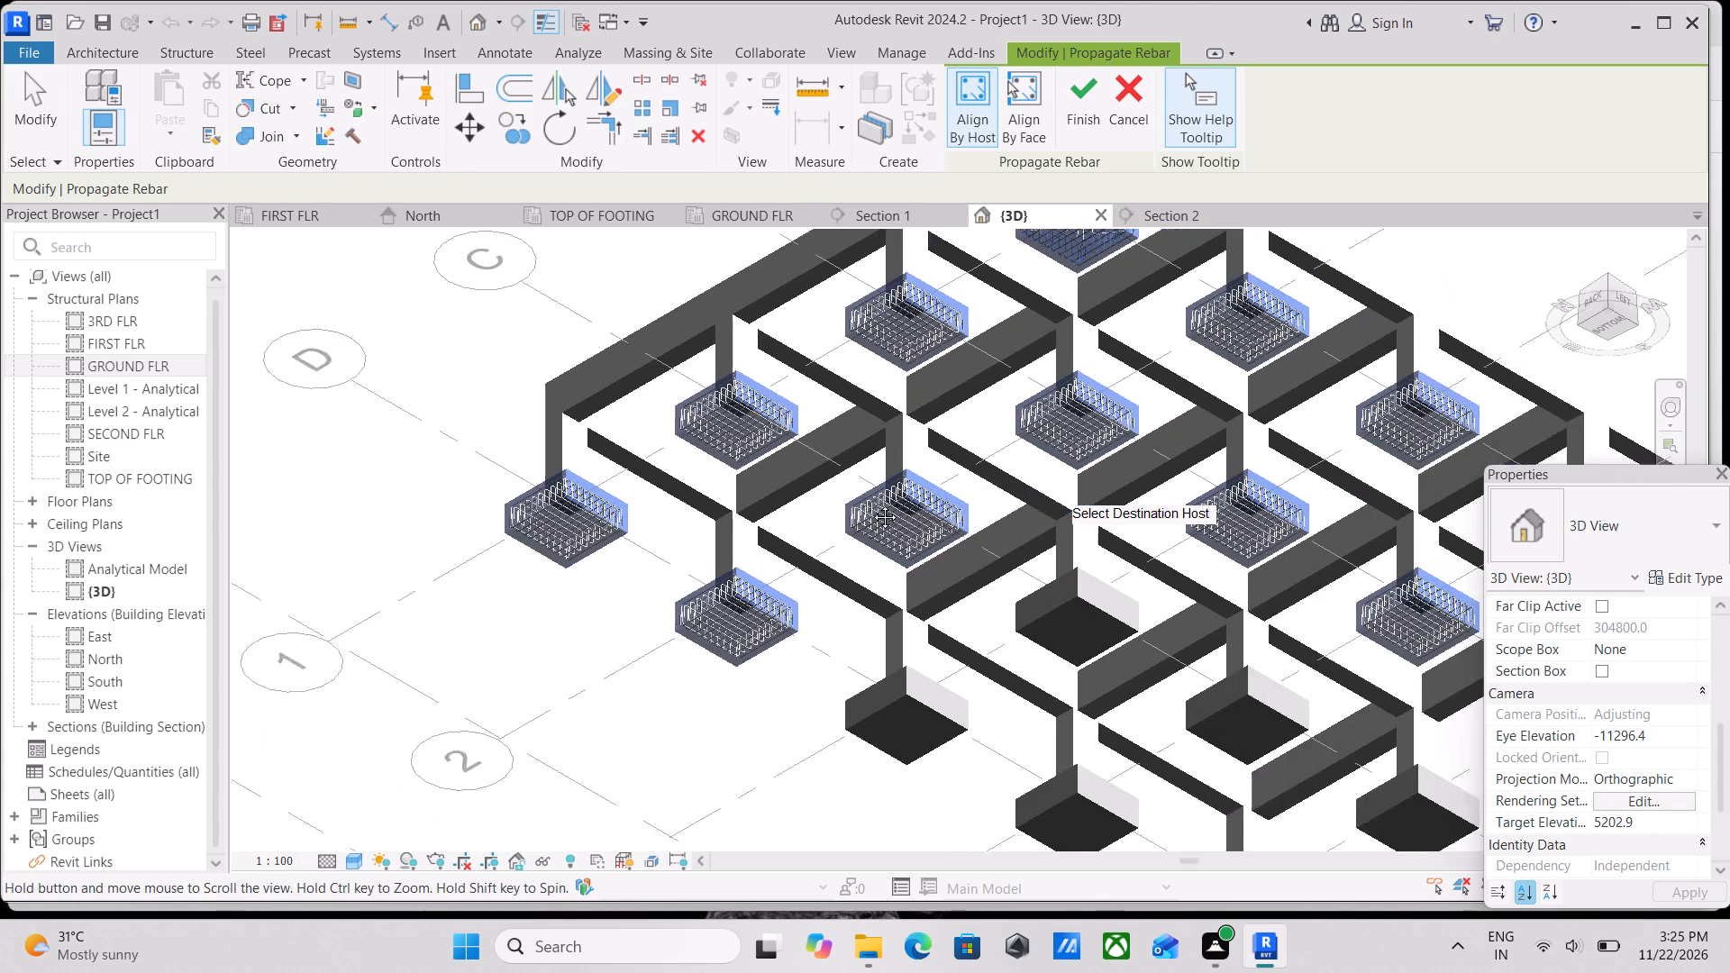
middle_drag(871, 504, 871, 503)
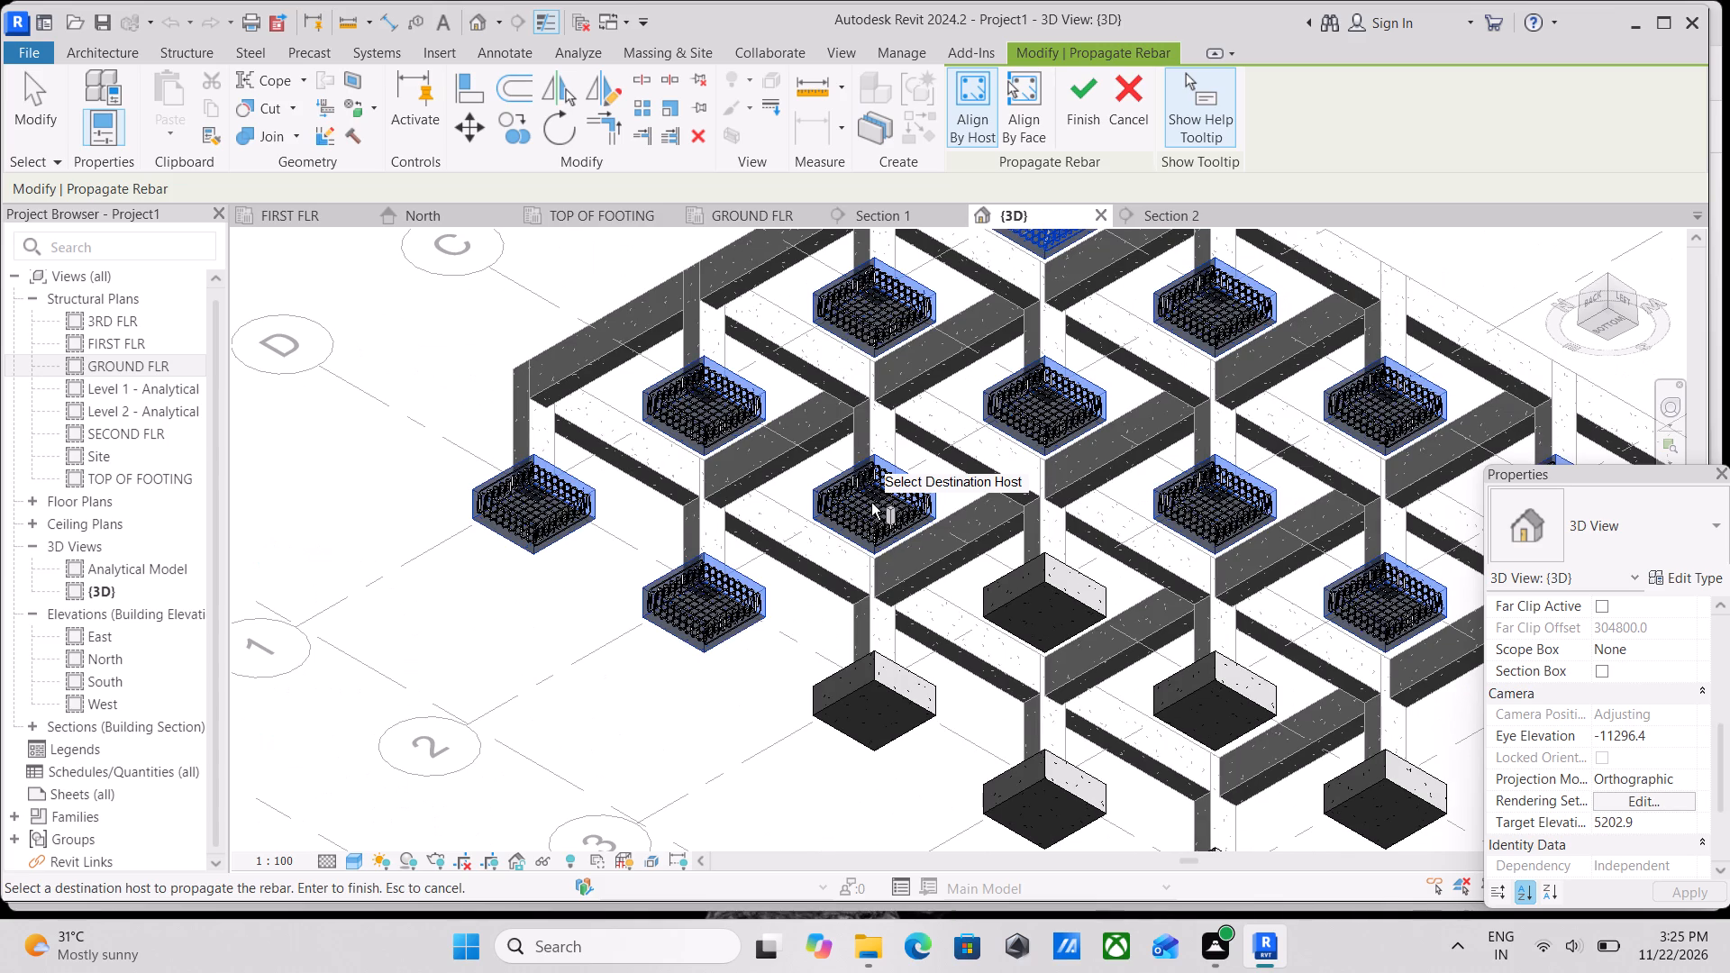
click(1029, 581)
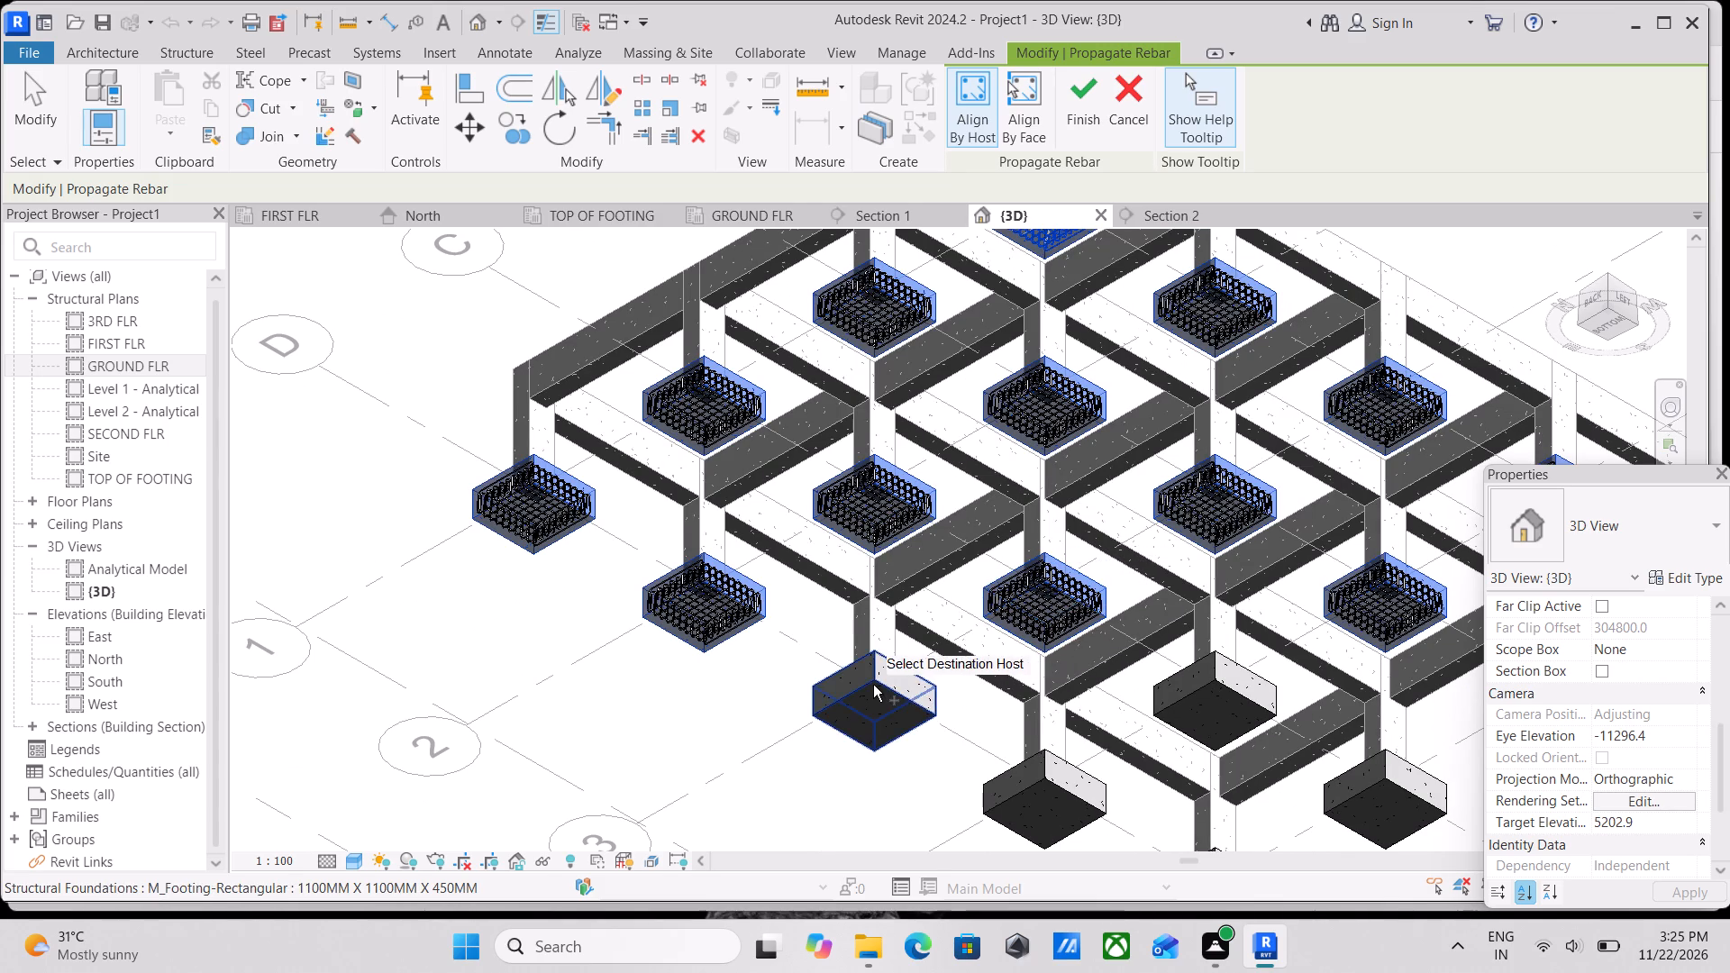
click(873, 685)
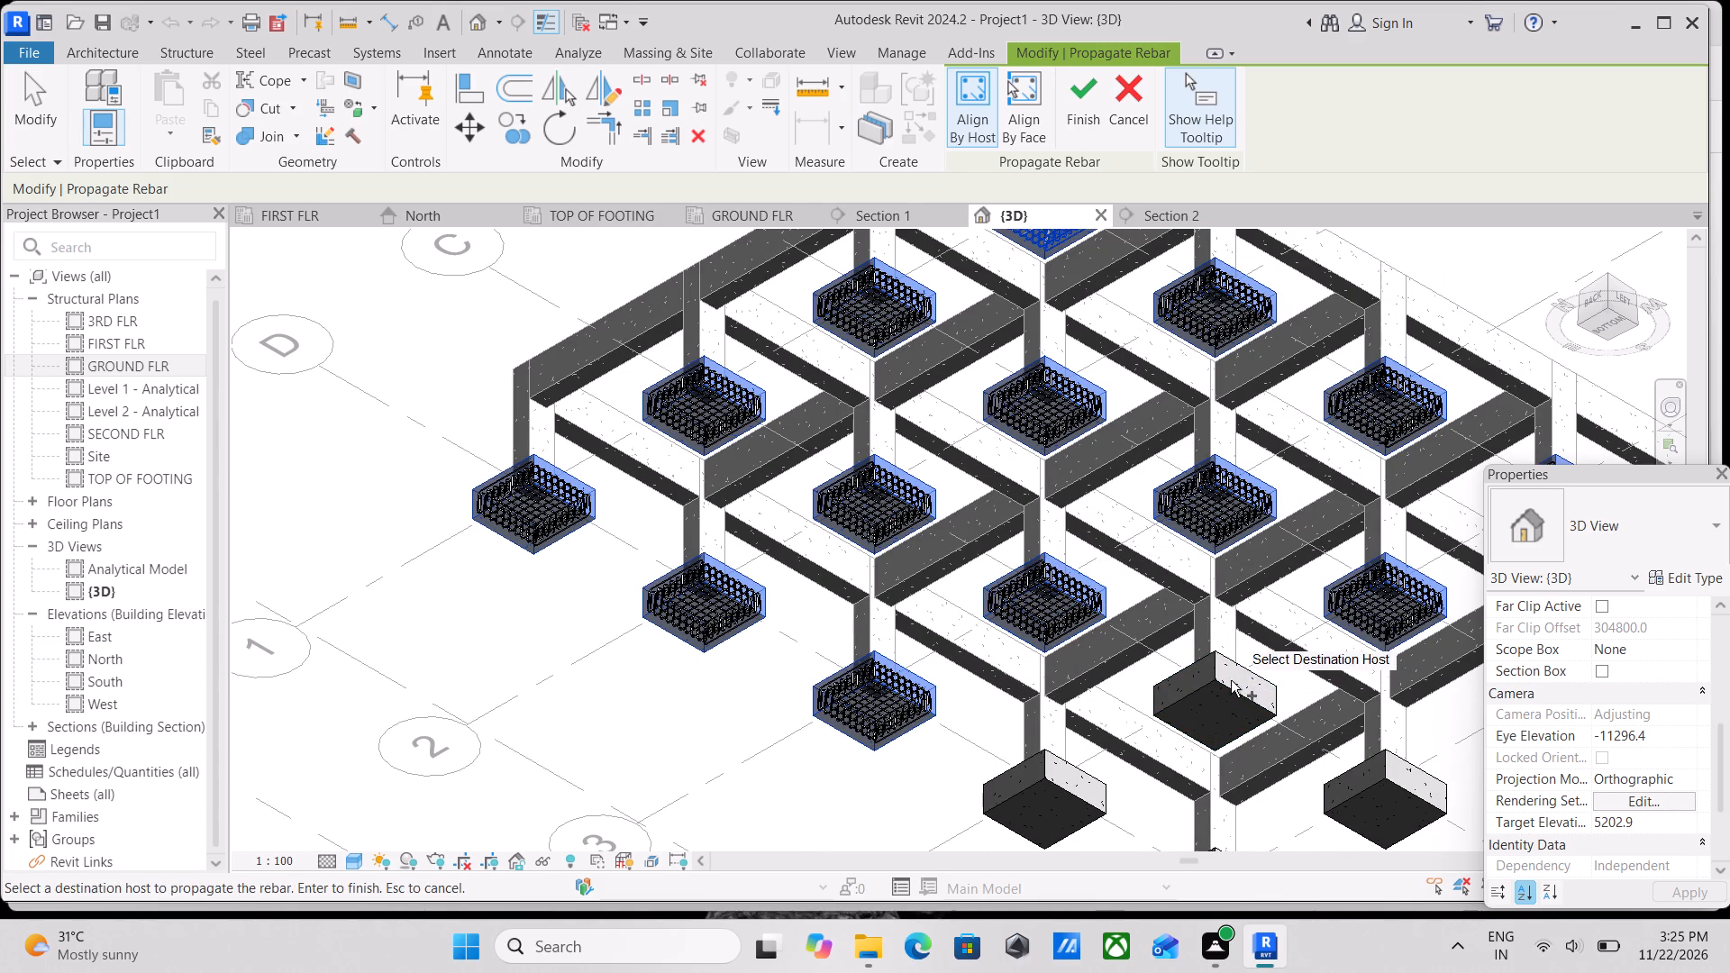
click(1227, 679)
click(1056, 785)
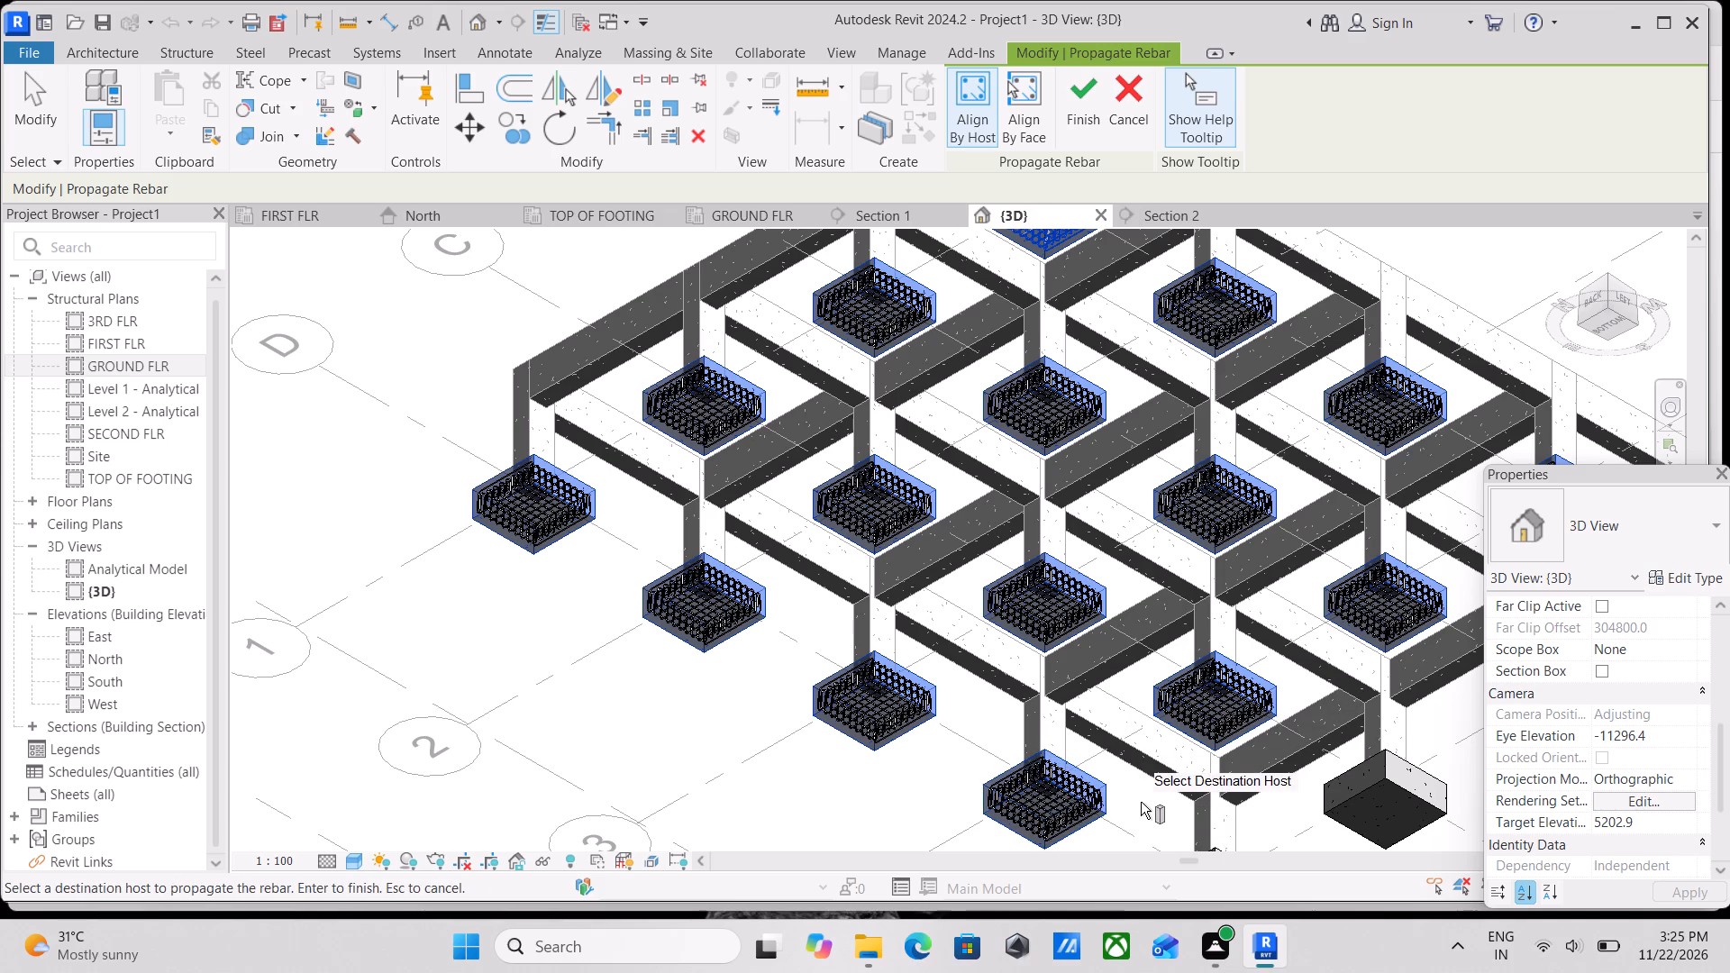
Add the last two footings, at grids D and C along grid 5, as destination hosts and finish the rebar propagation.
scroll(1212, 846, up, 2)
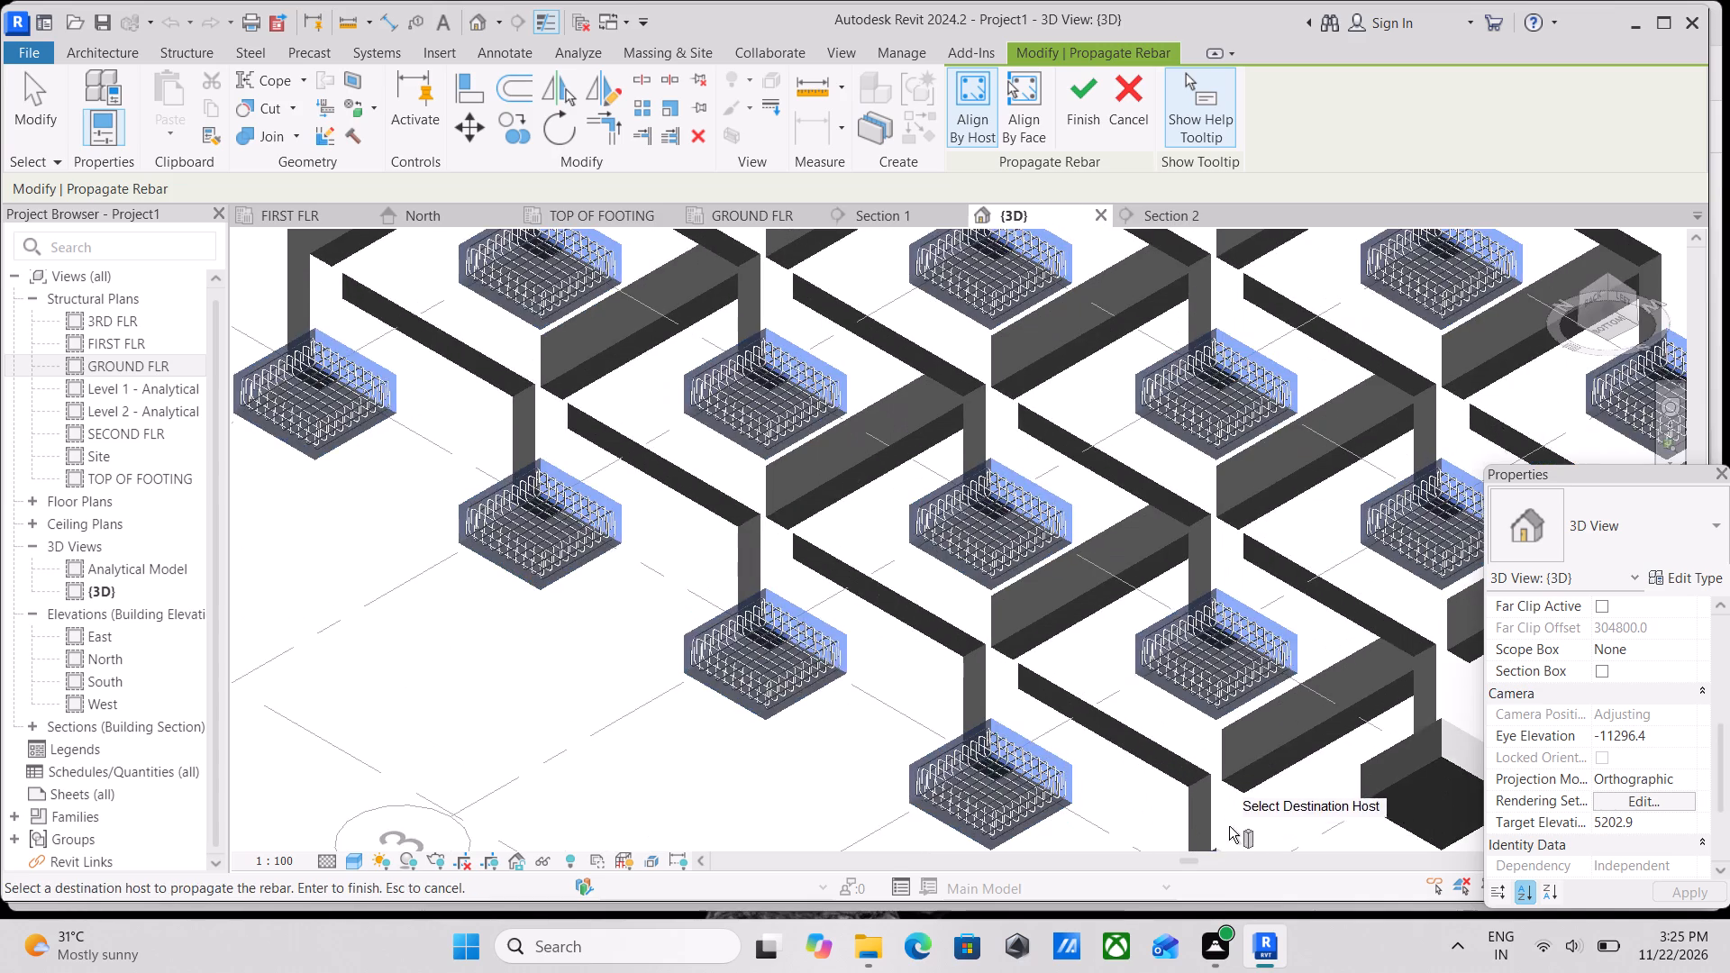
scroll(1229, 826, down, 2)
middle_drag(1174, 764, 1005, 623)
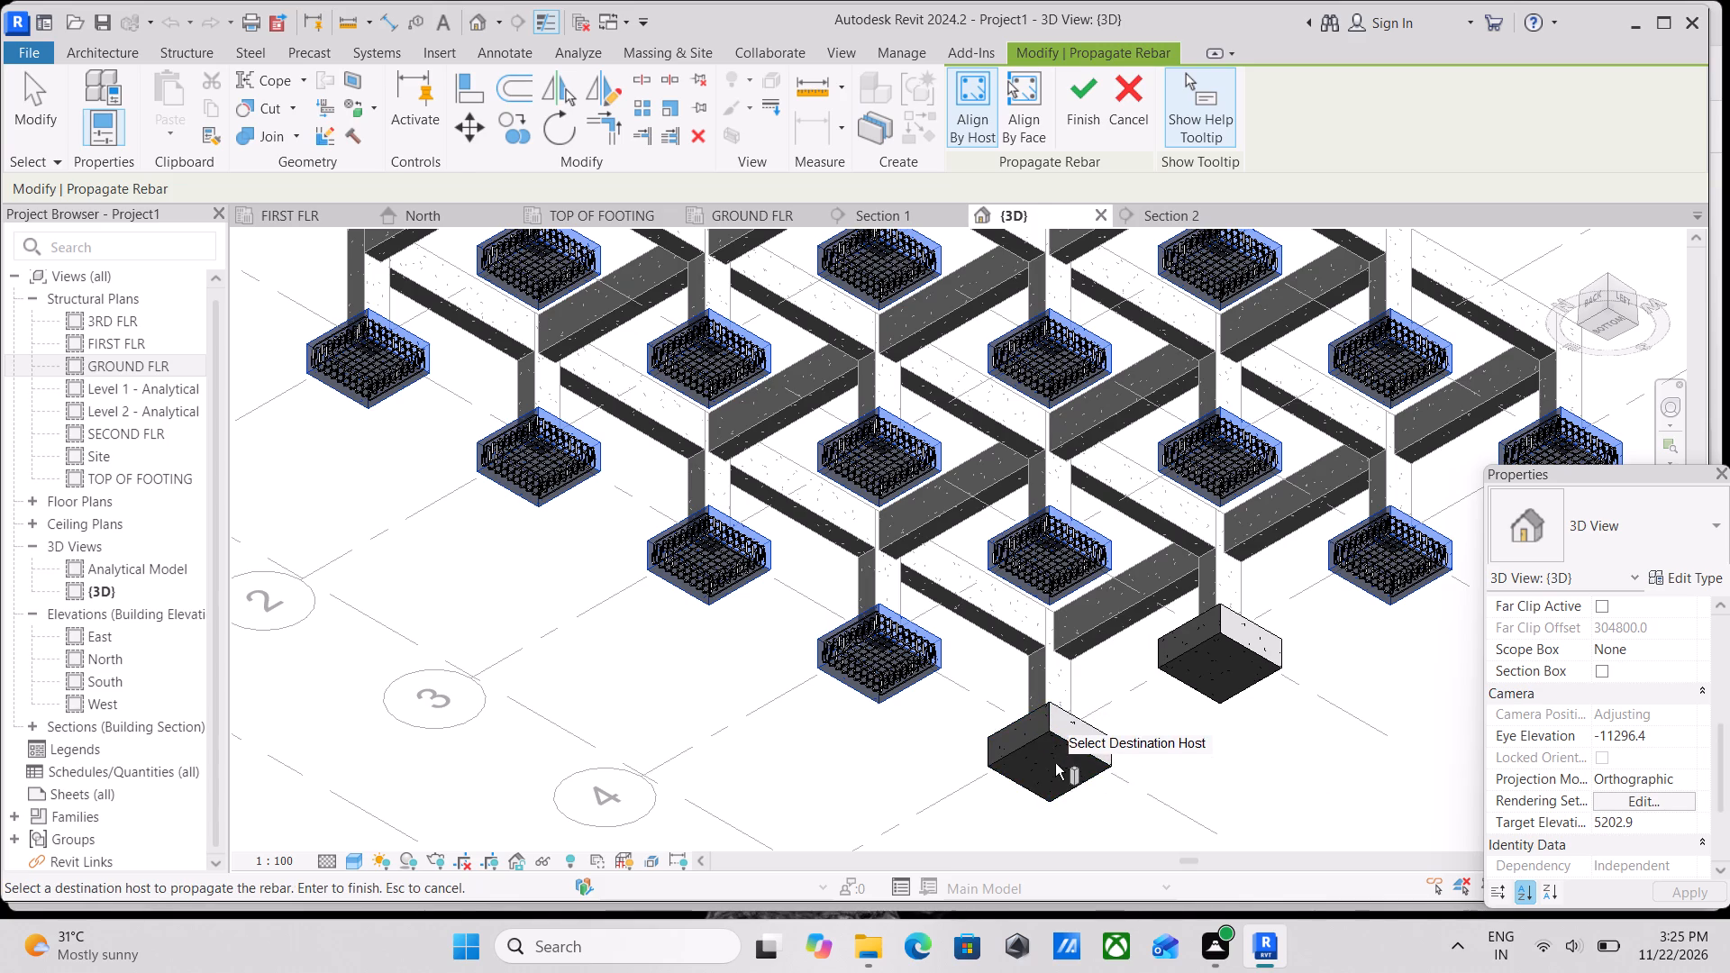
scroll(1055, 751, up, 3)
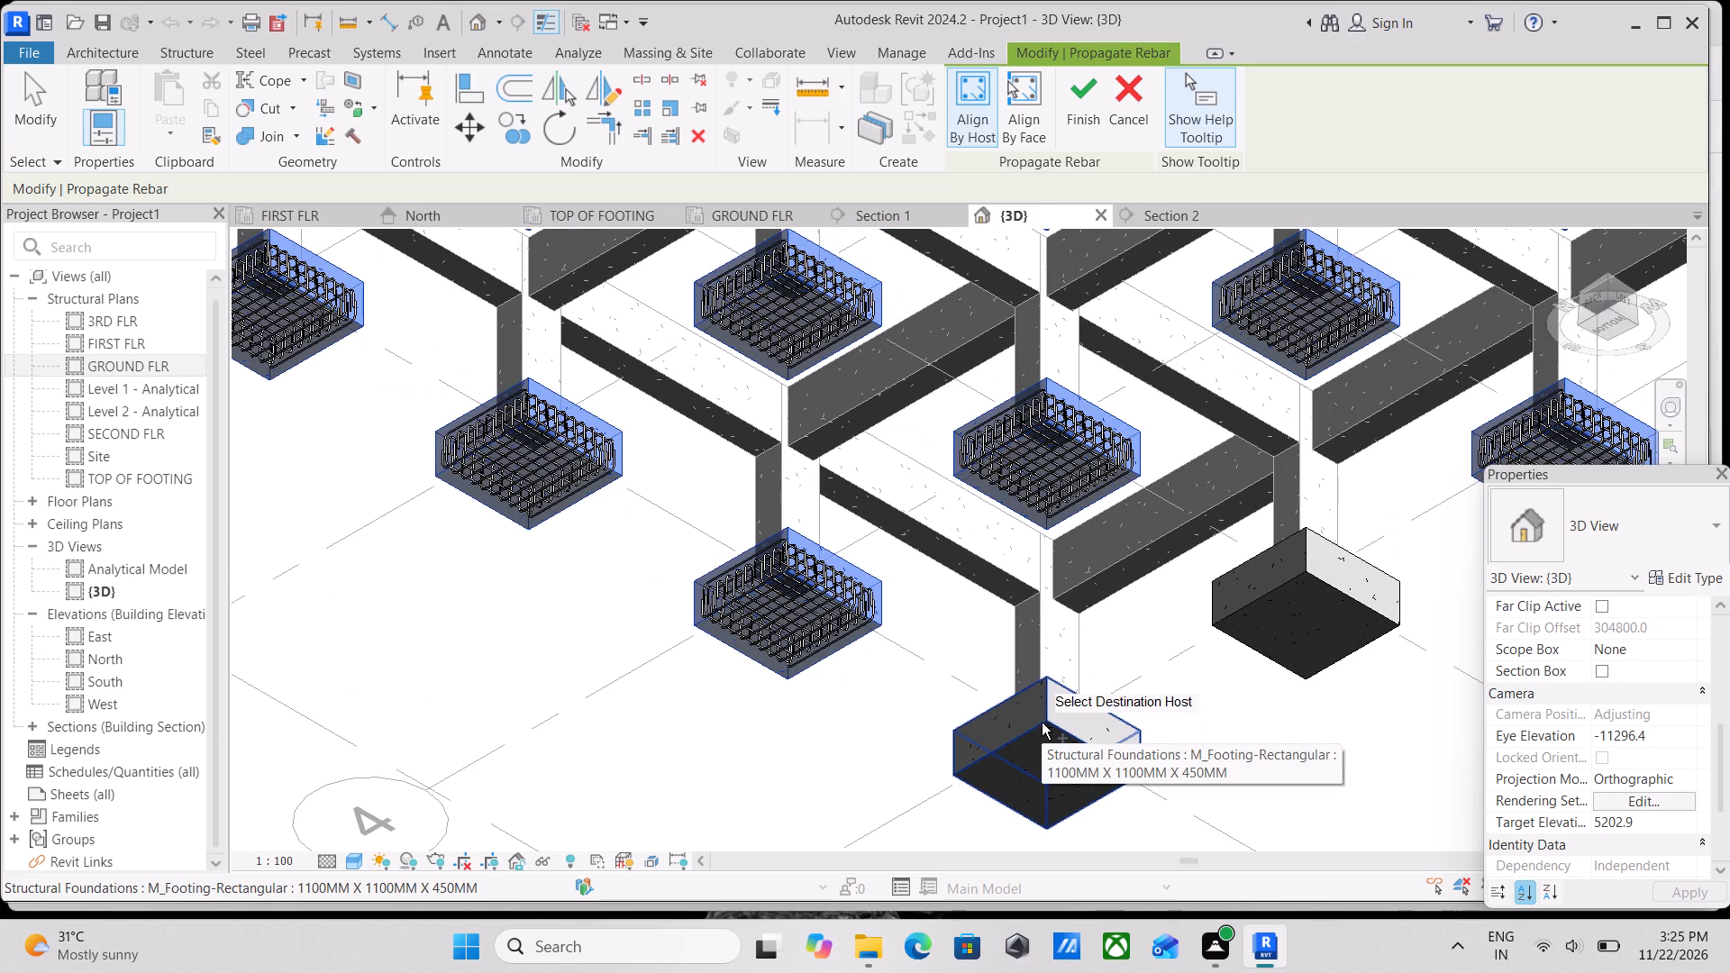
click(1042, 723)
click(1312, 567)
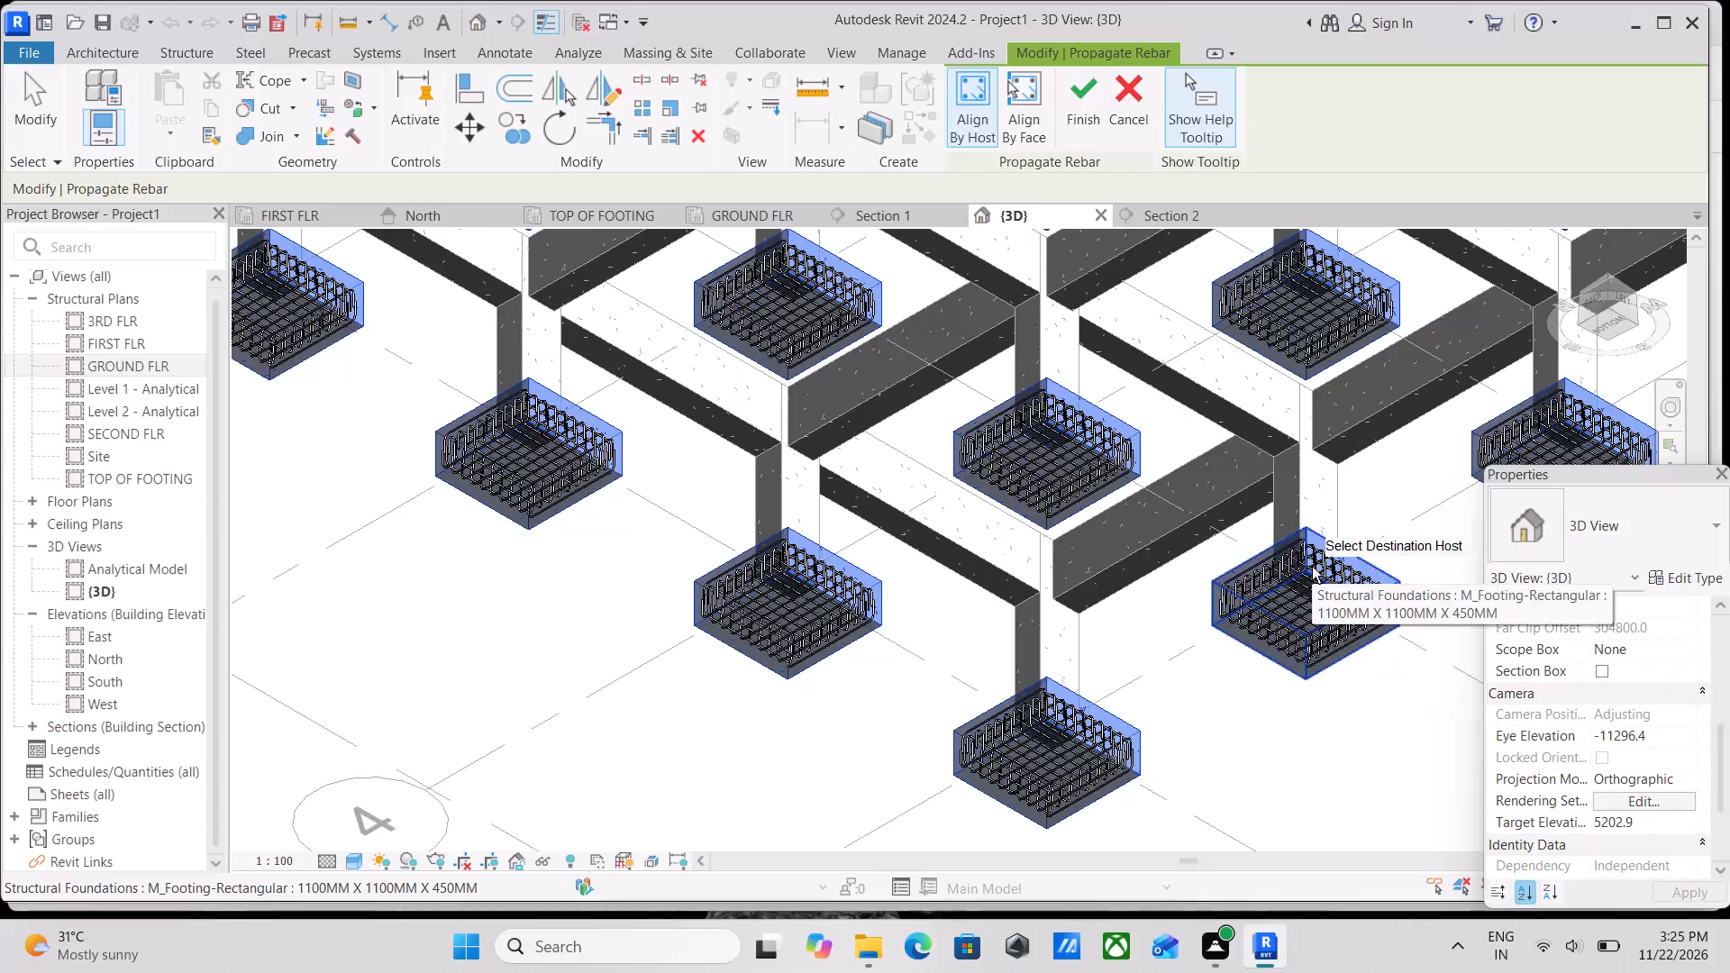
scroll(1312, 567, down, 6)
middle_drag(1312, 581, 1316, 699)
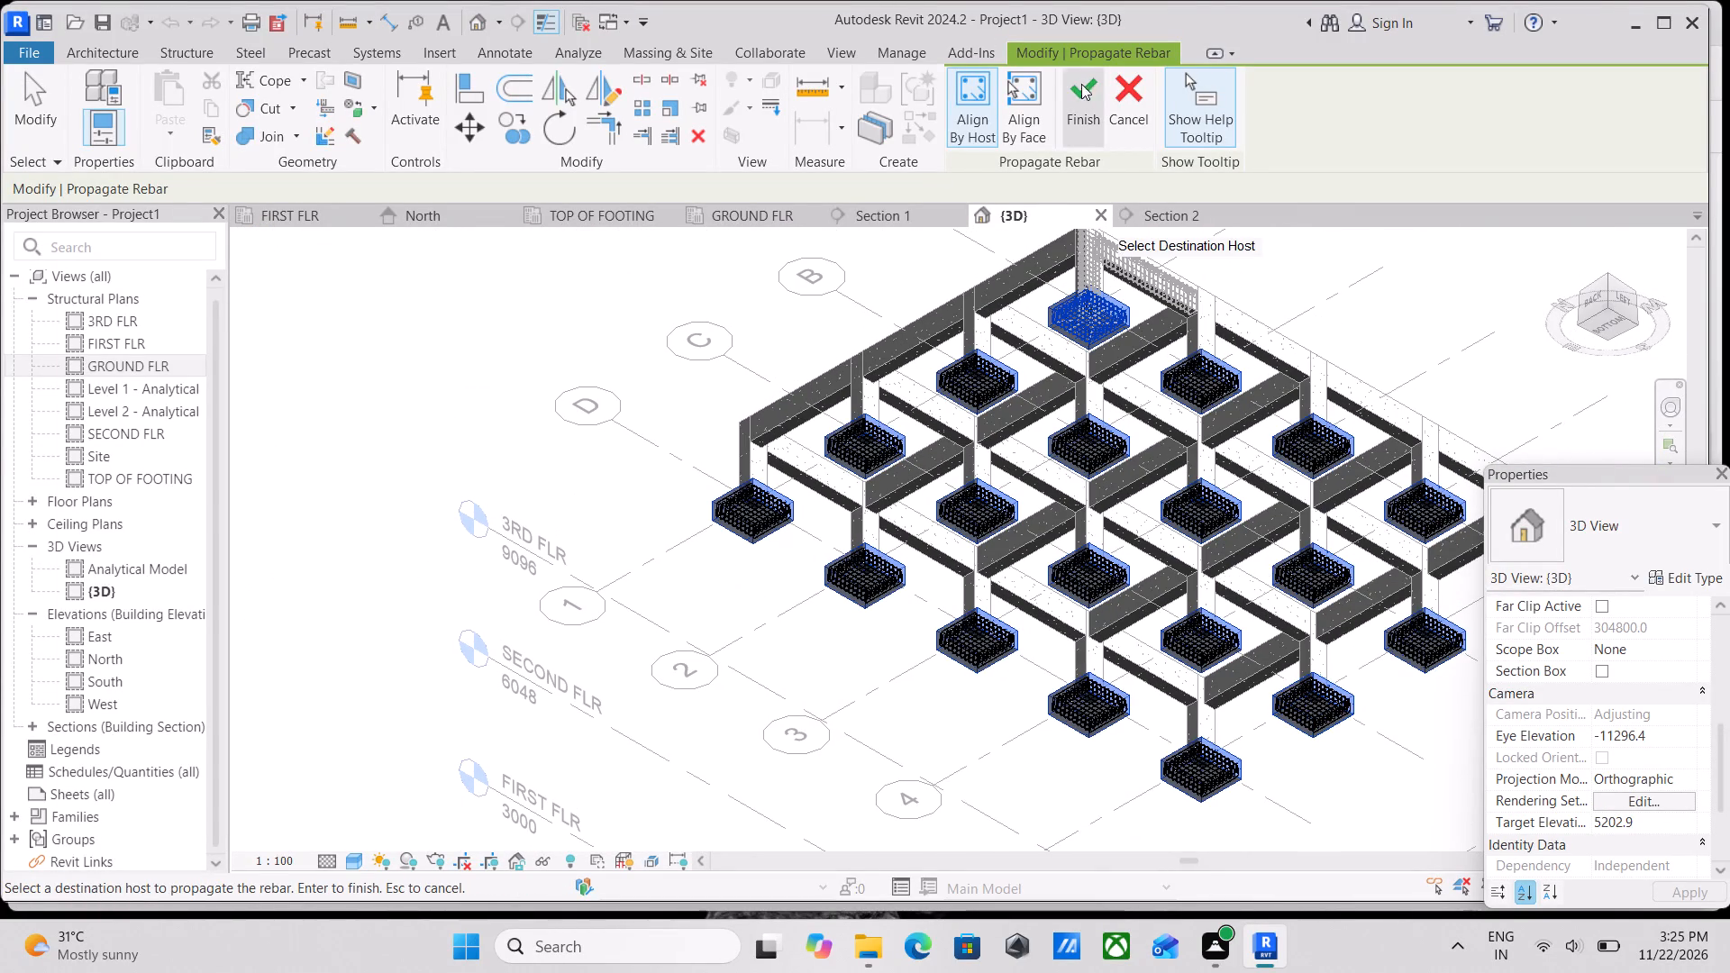
click(1090, 89)
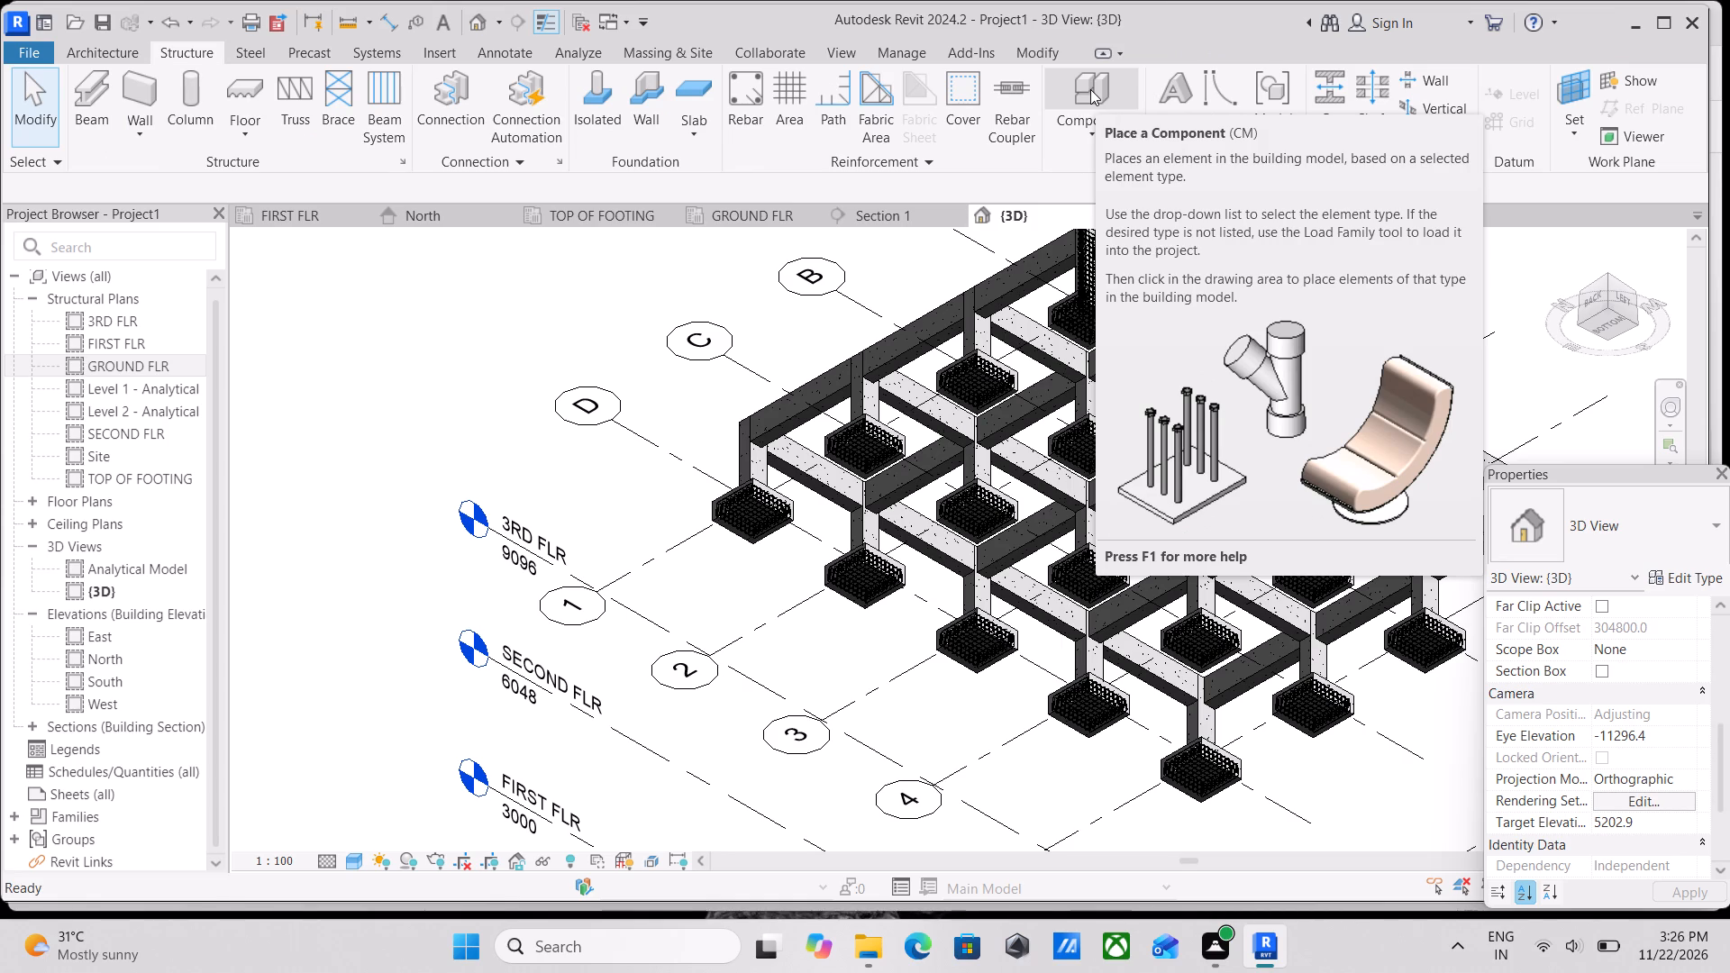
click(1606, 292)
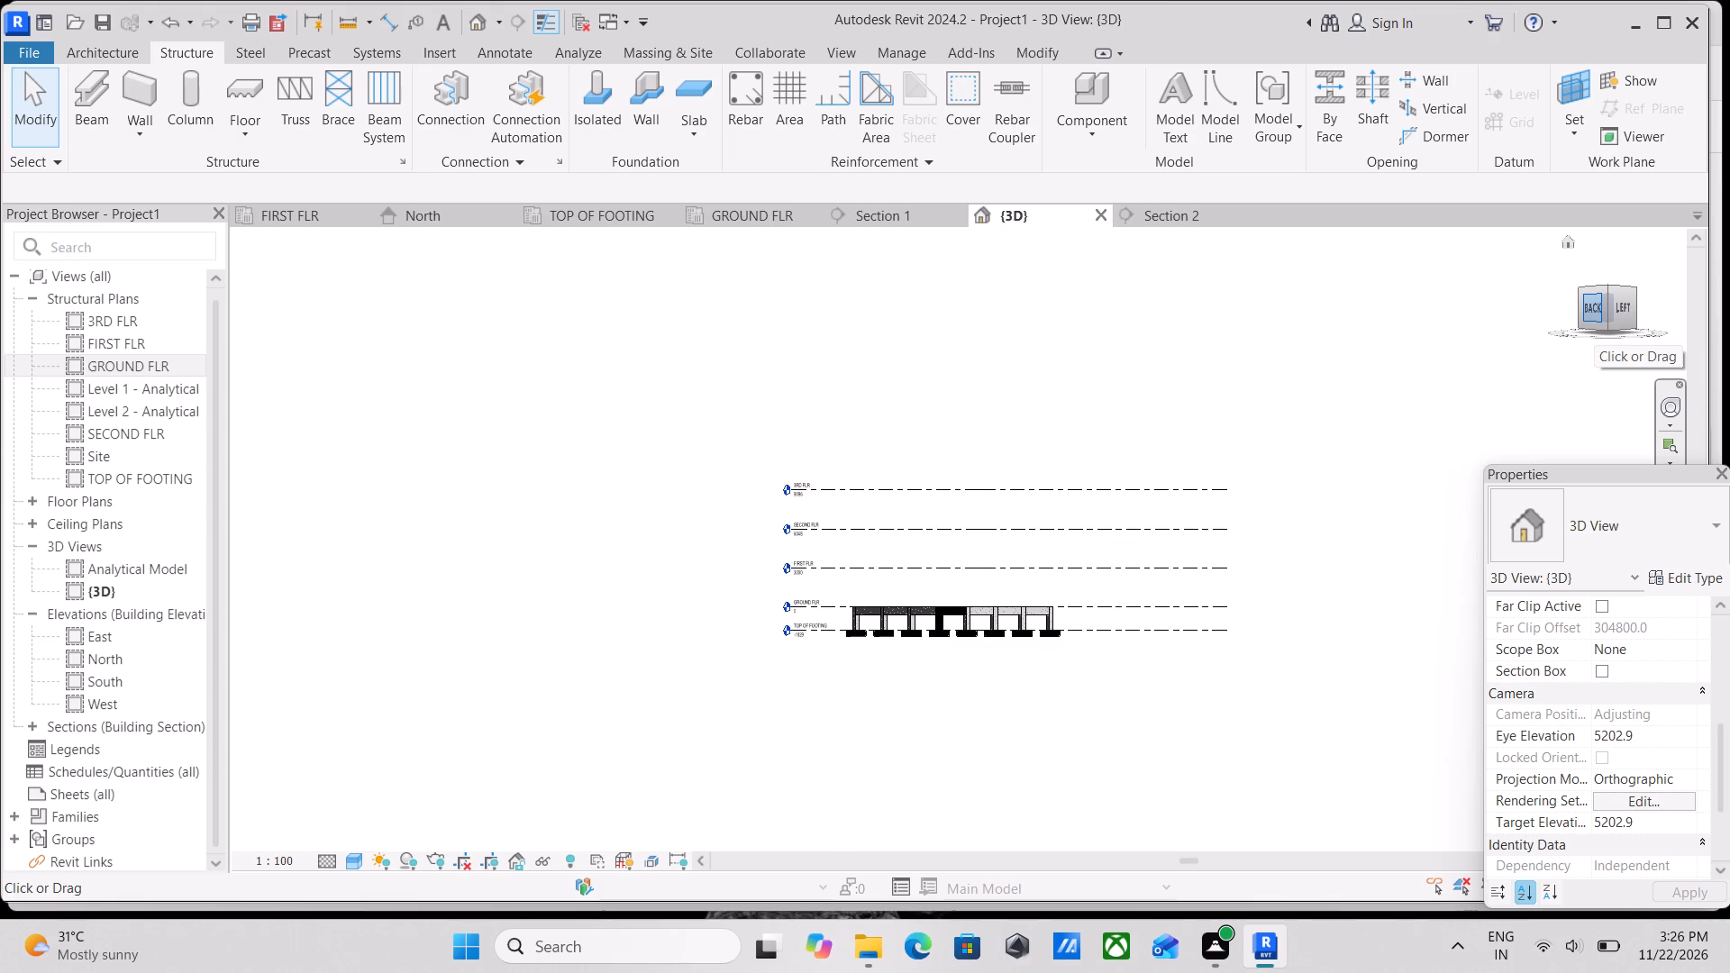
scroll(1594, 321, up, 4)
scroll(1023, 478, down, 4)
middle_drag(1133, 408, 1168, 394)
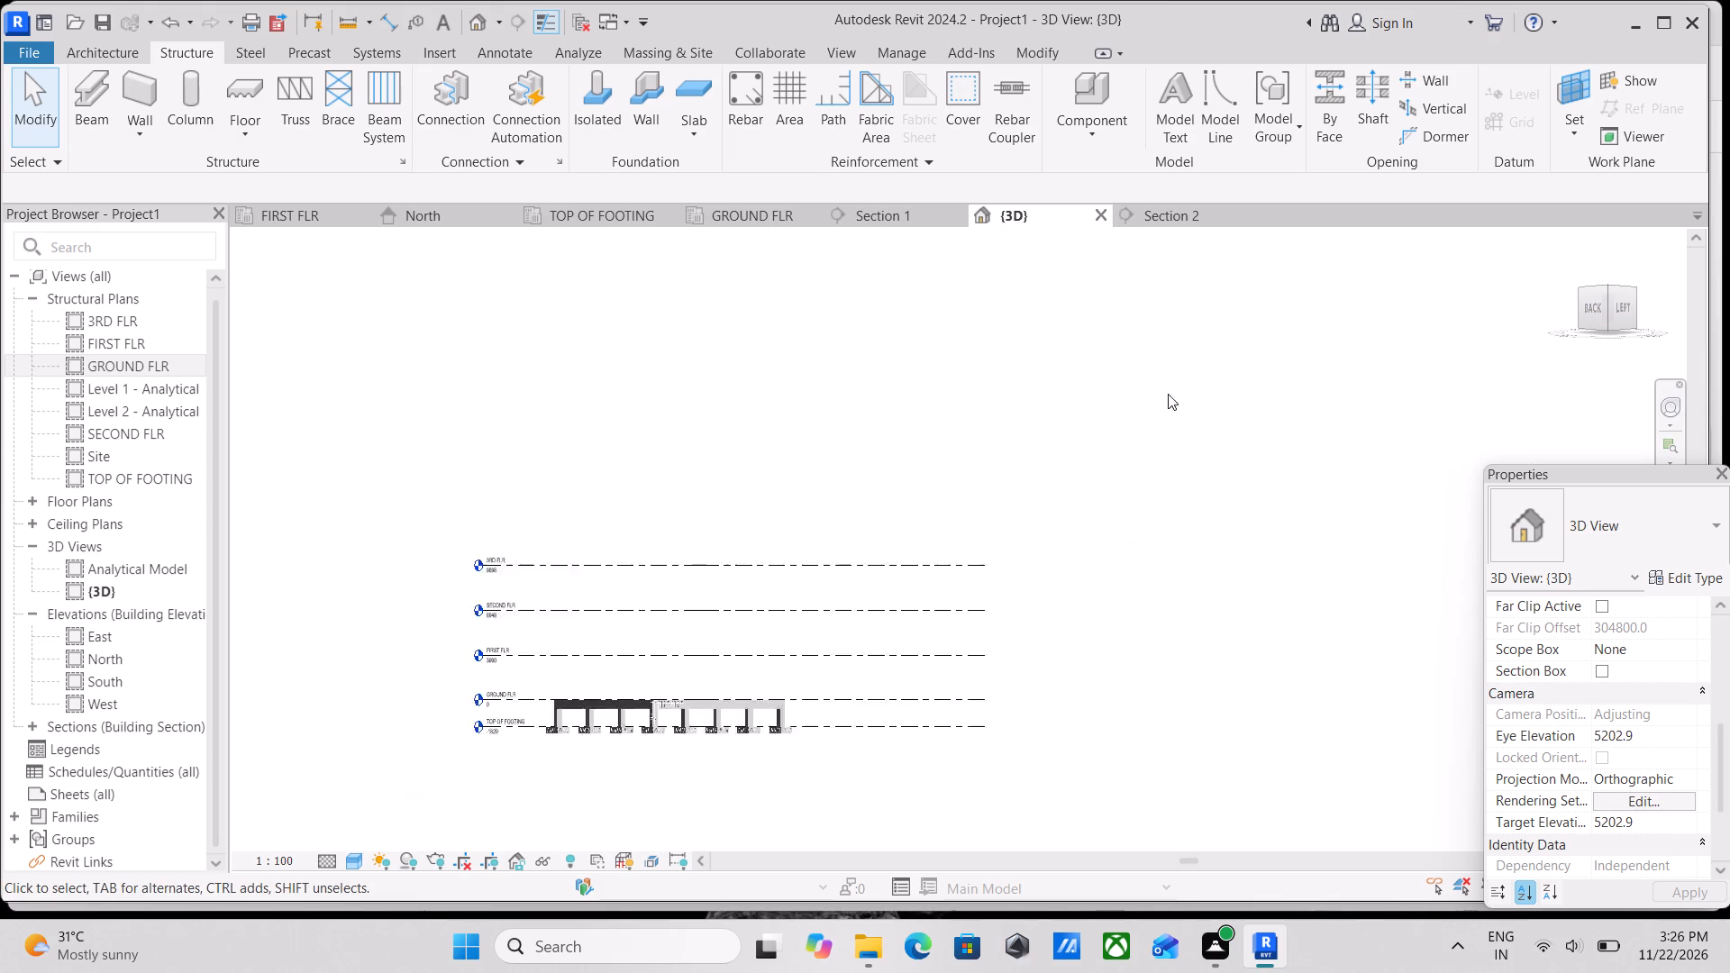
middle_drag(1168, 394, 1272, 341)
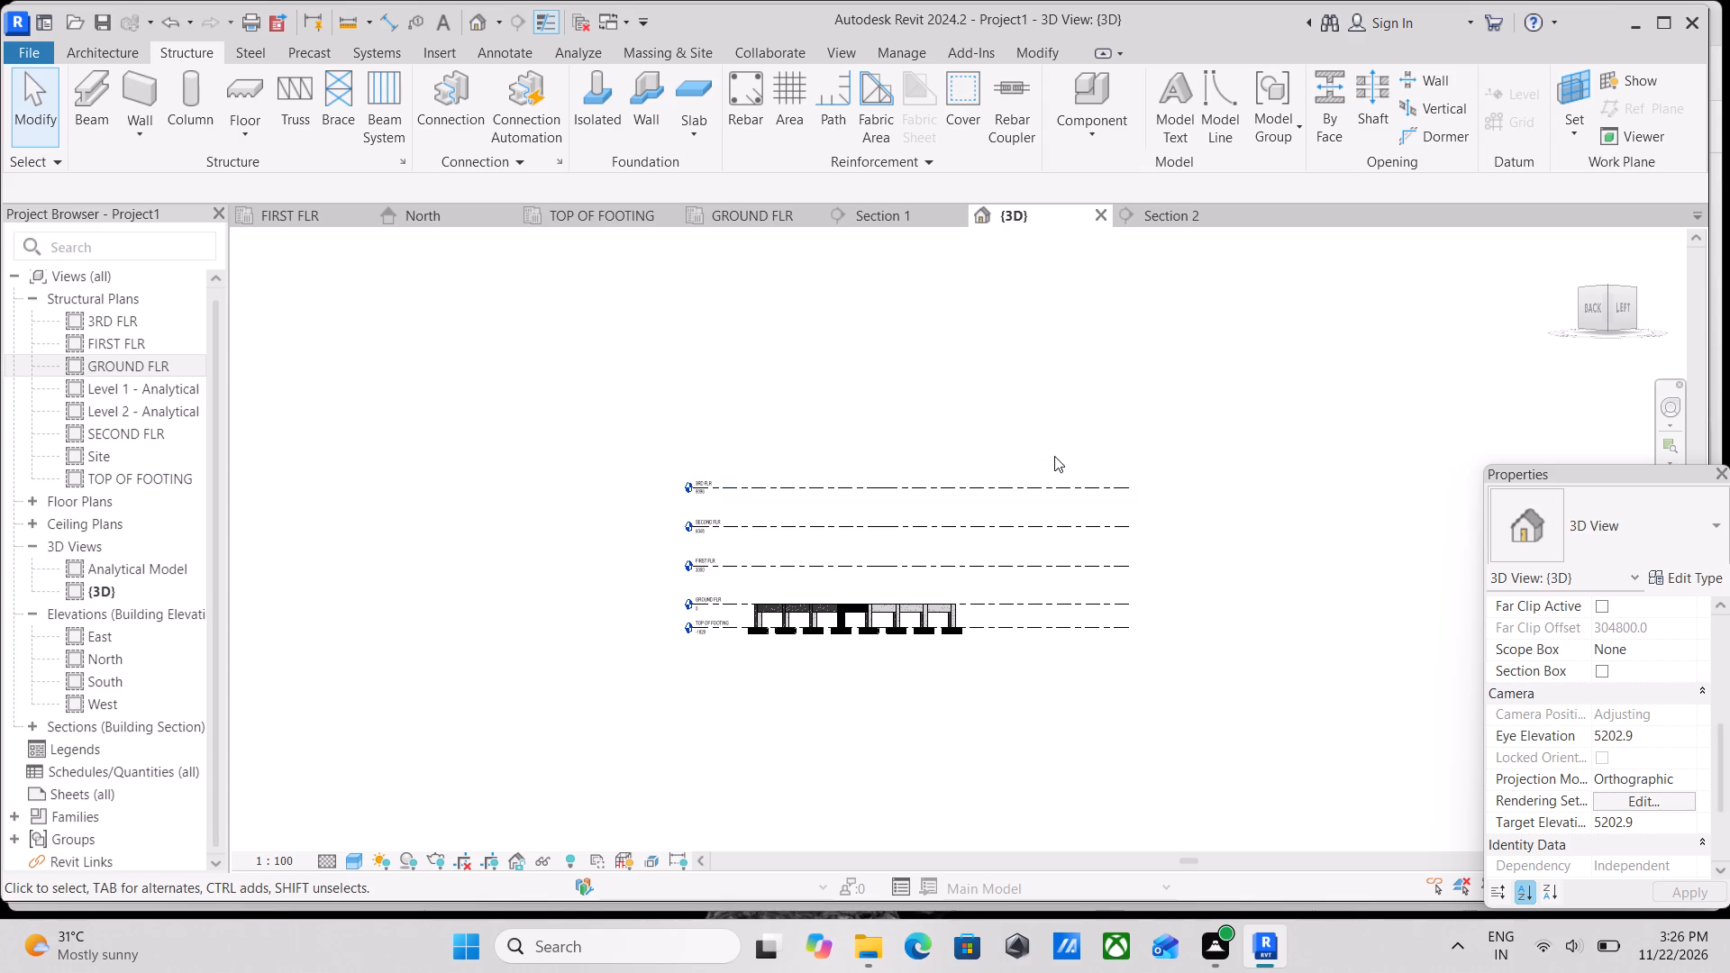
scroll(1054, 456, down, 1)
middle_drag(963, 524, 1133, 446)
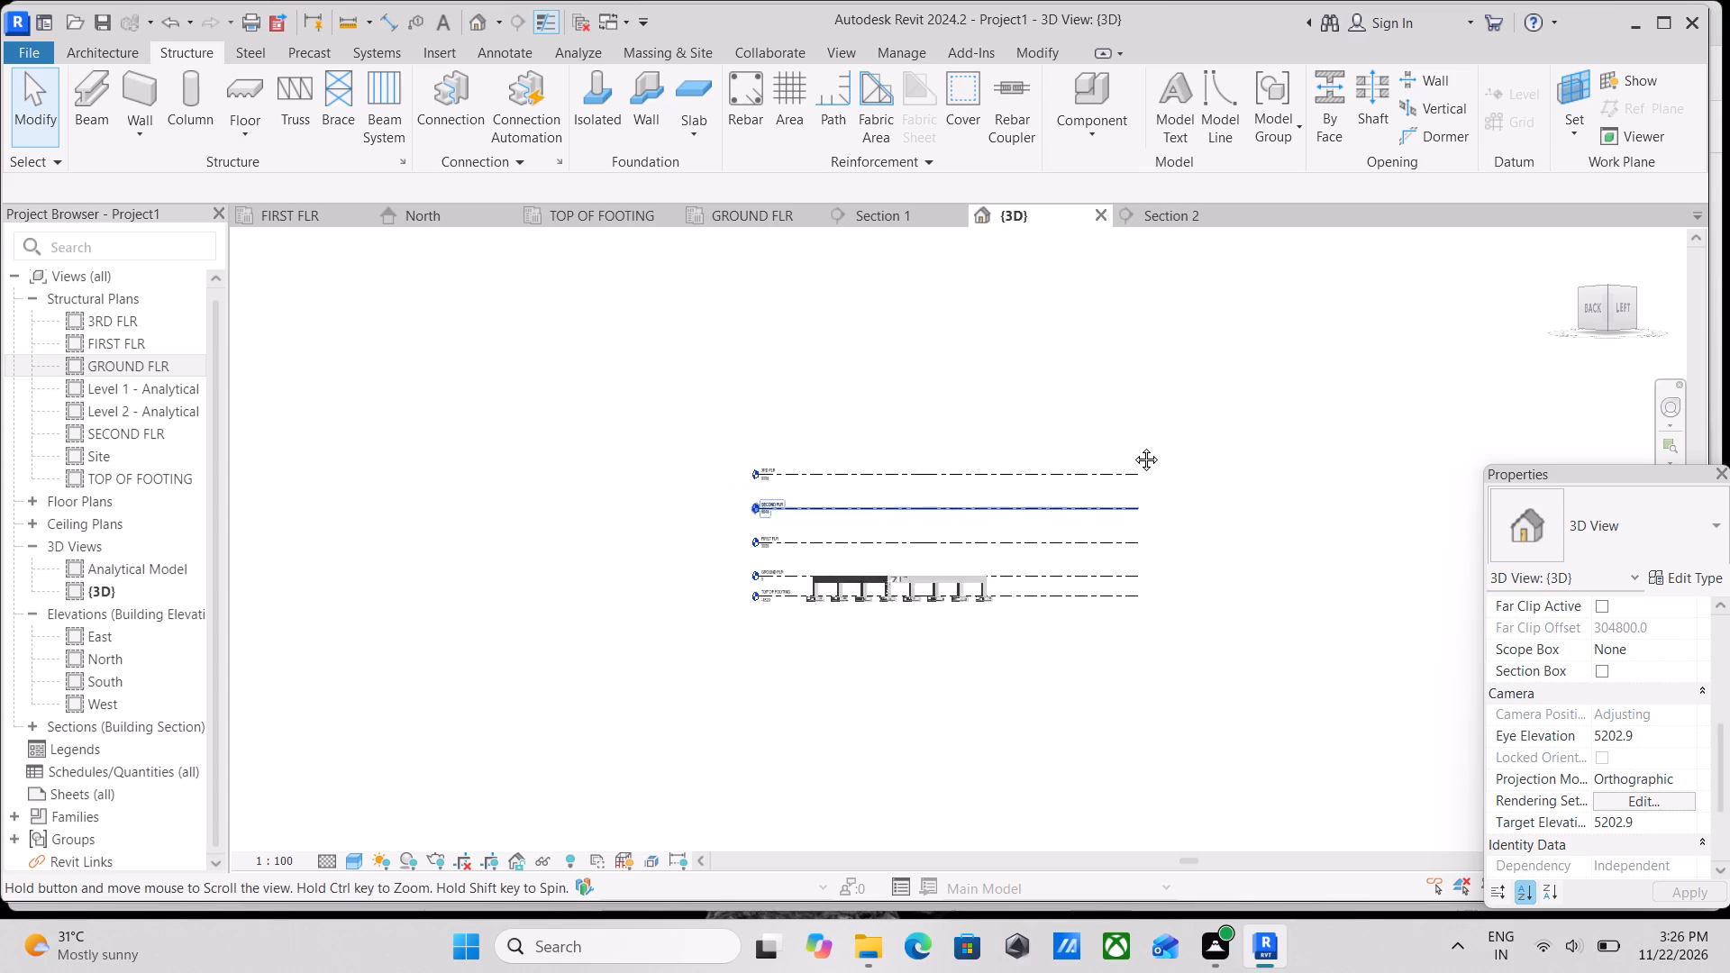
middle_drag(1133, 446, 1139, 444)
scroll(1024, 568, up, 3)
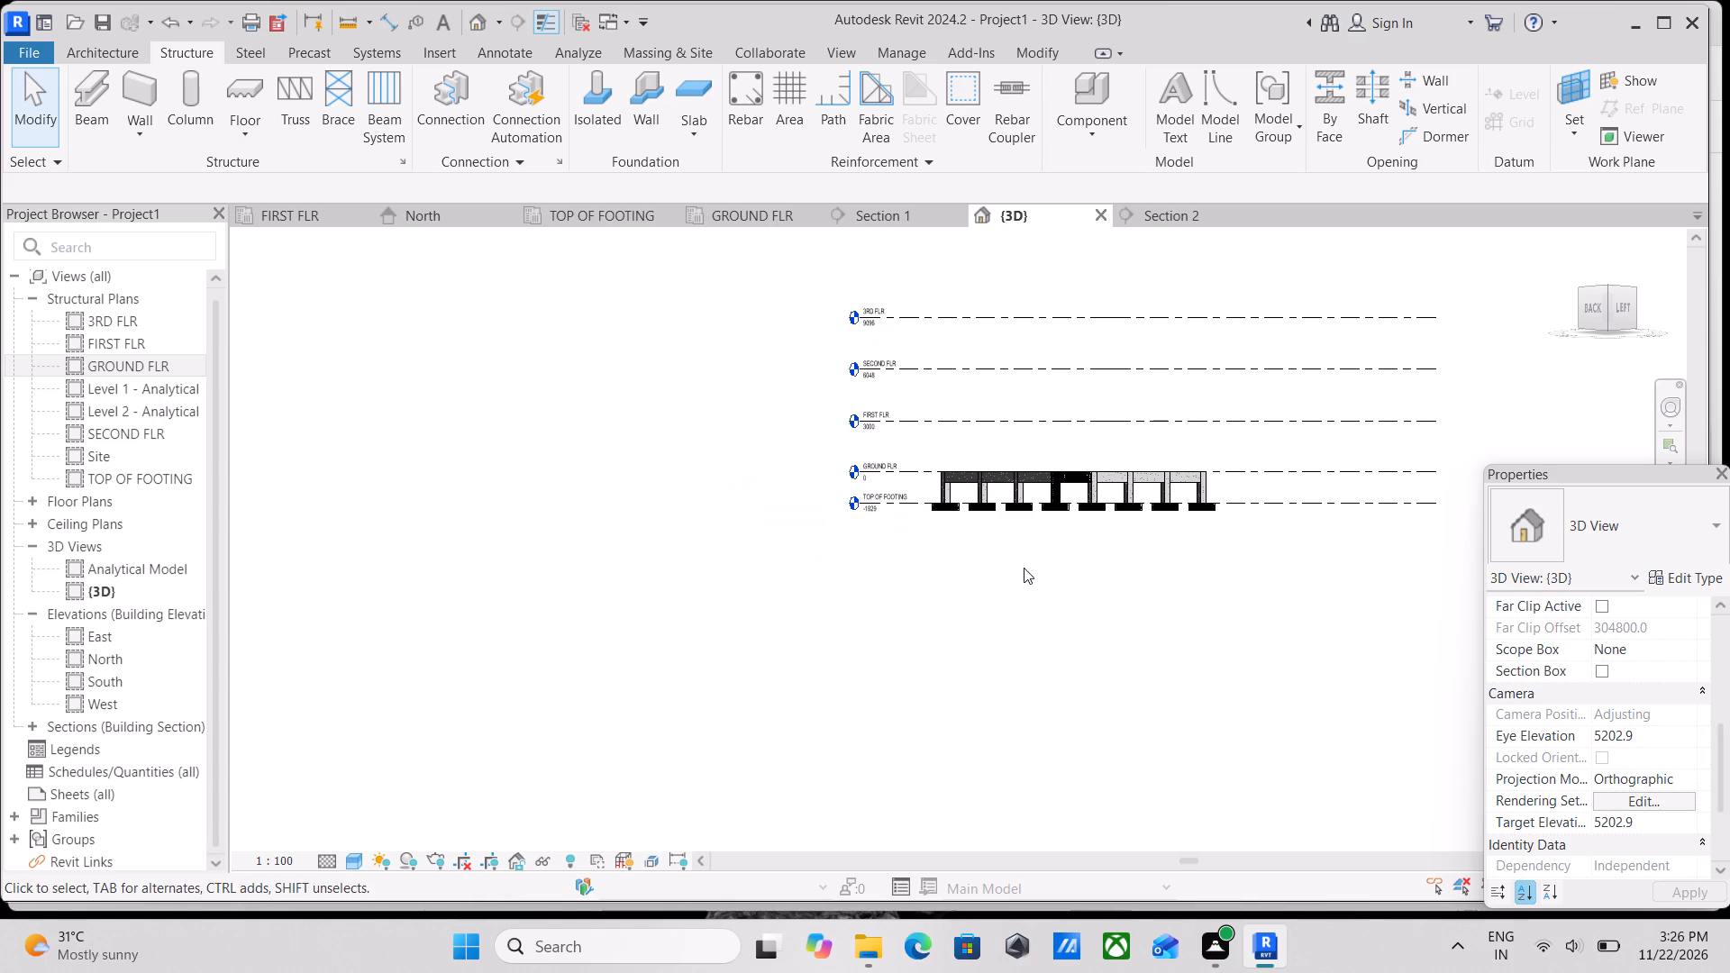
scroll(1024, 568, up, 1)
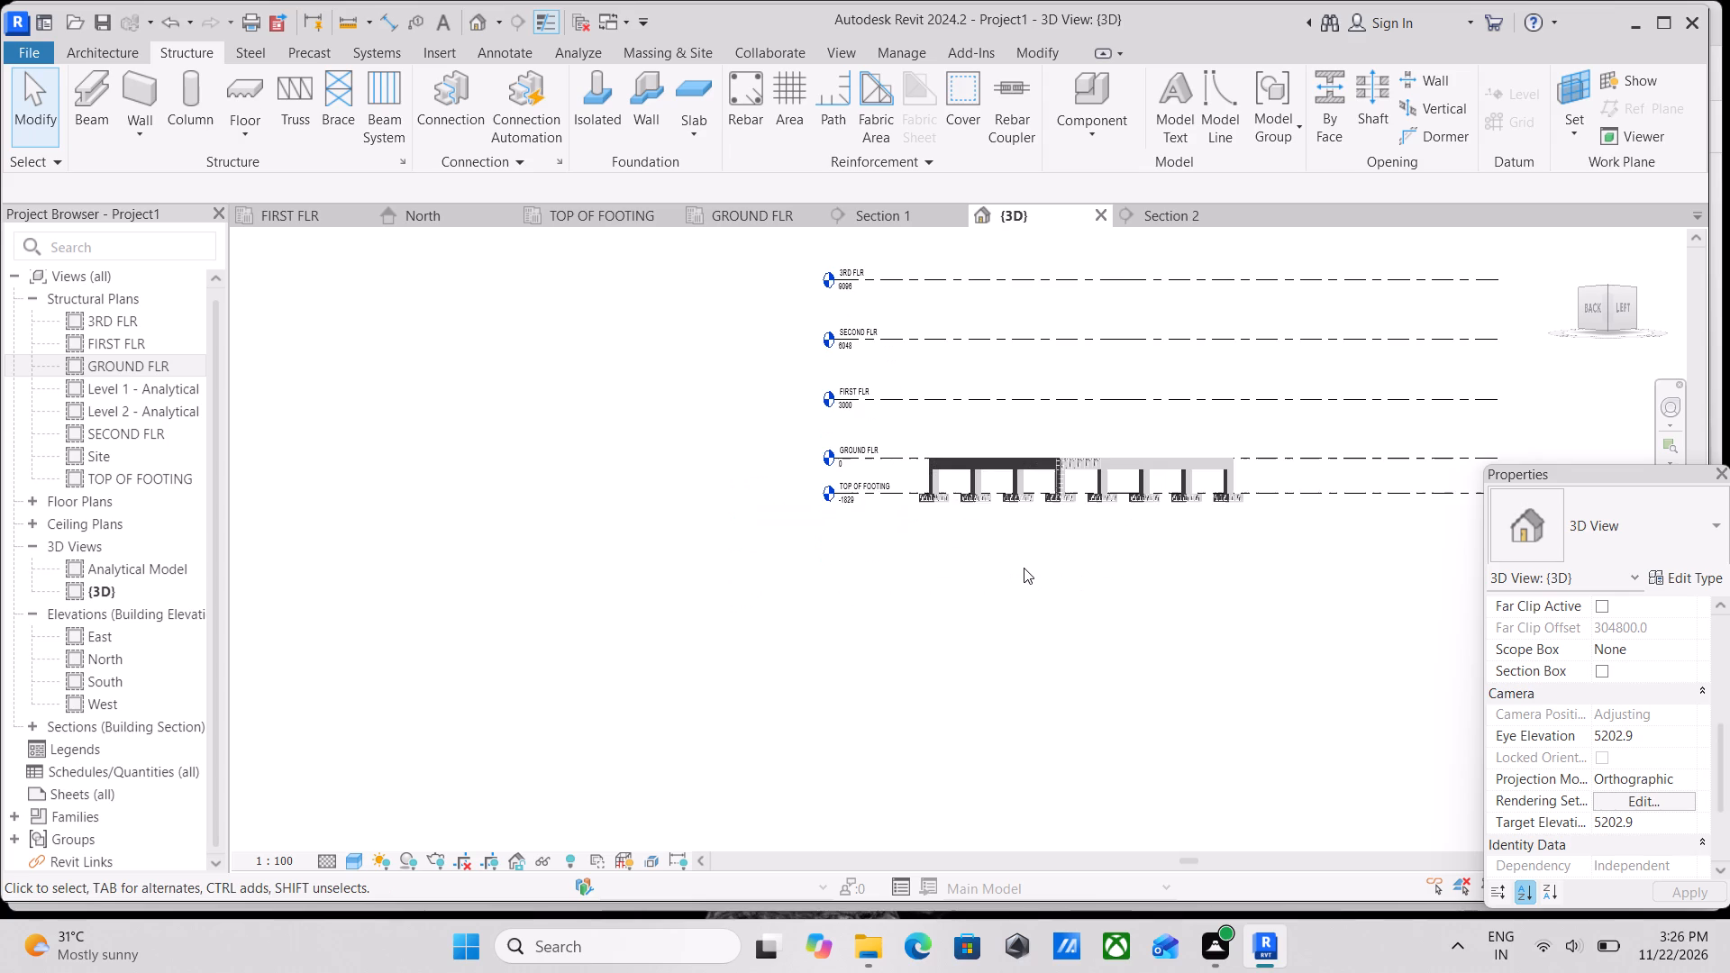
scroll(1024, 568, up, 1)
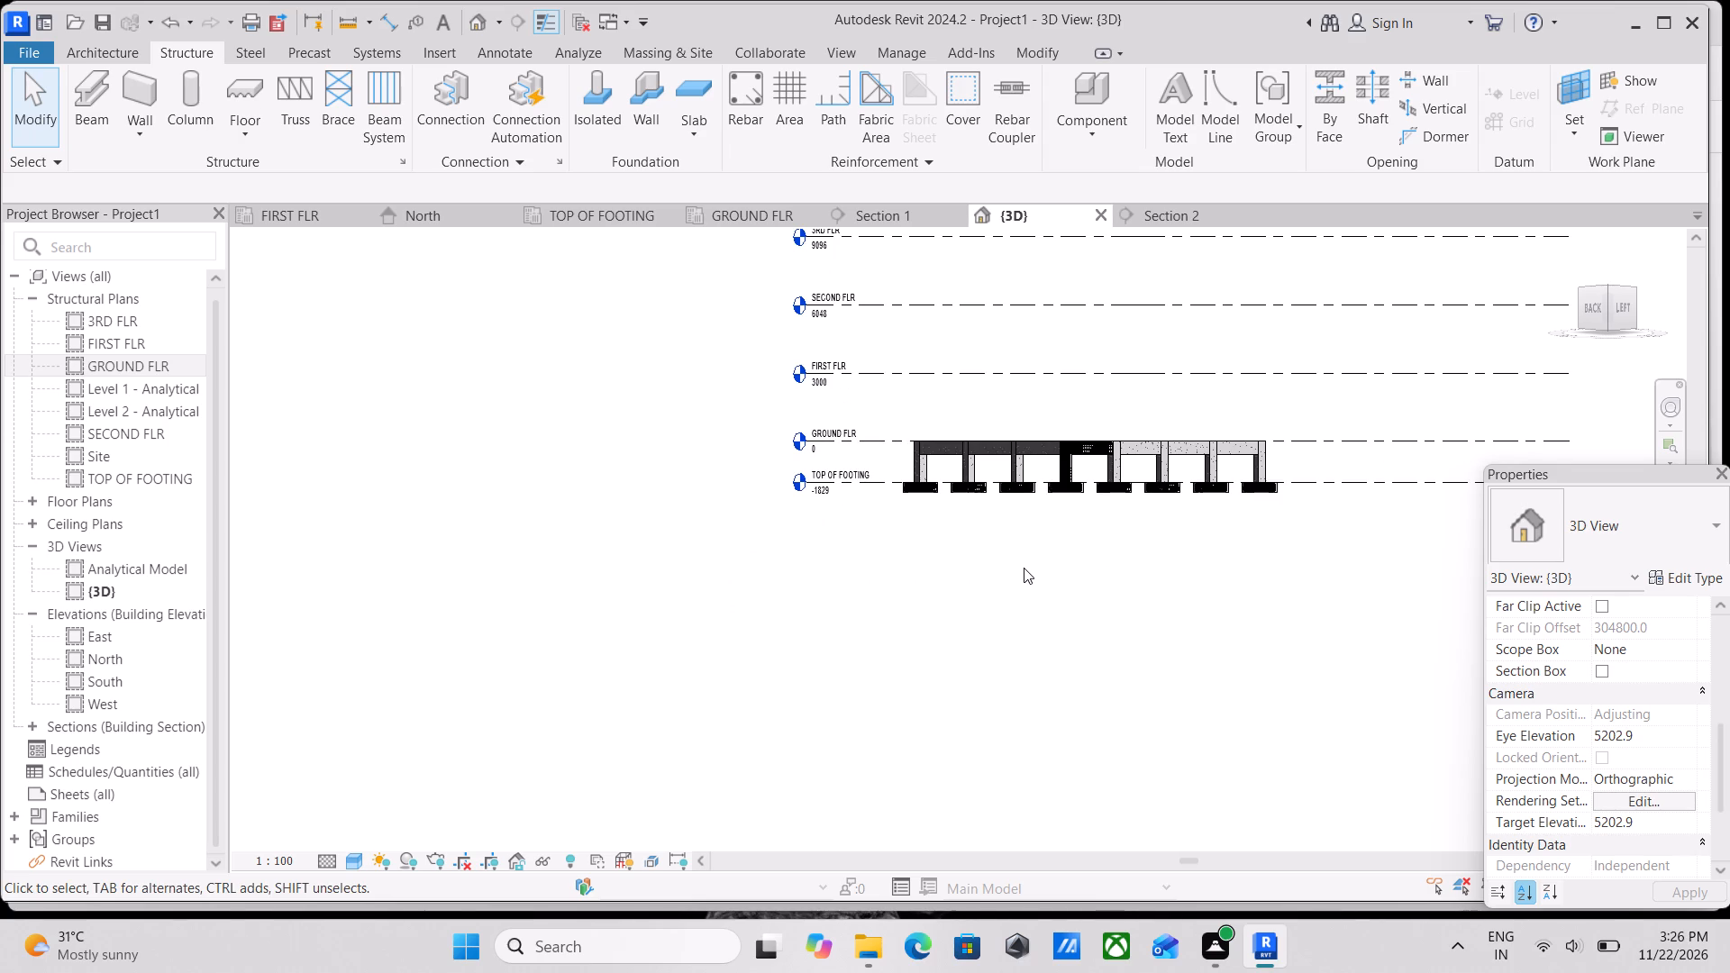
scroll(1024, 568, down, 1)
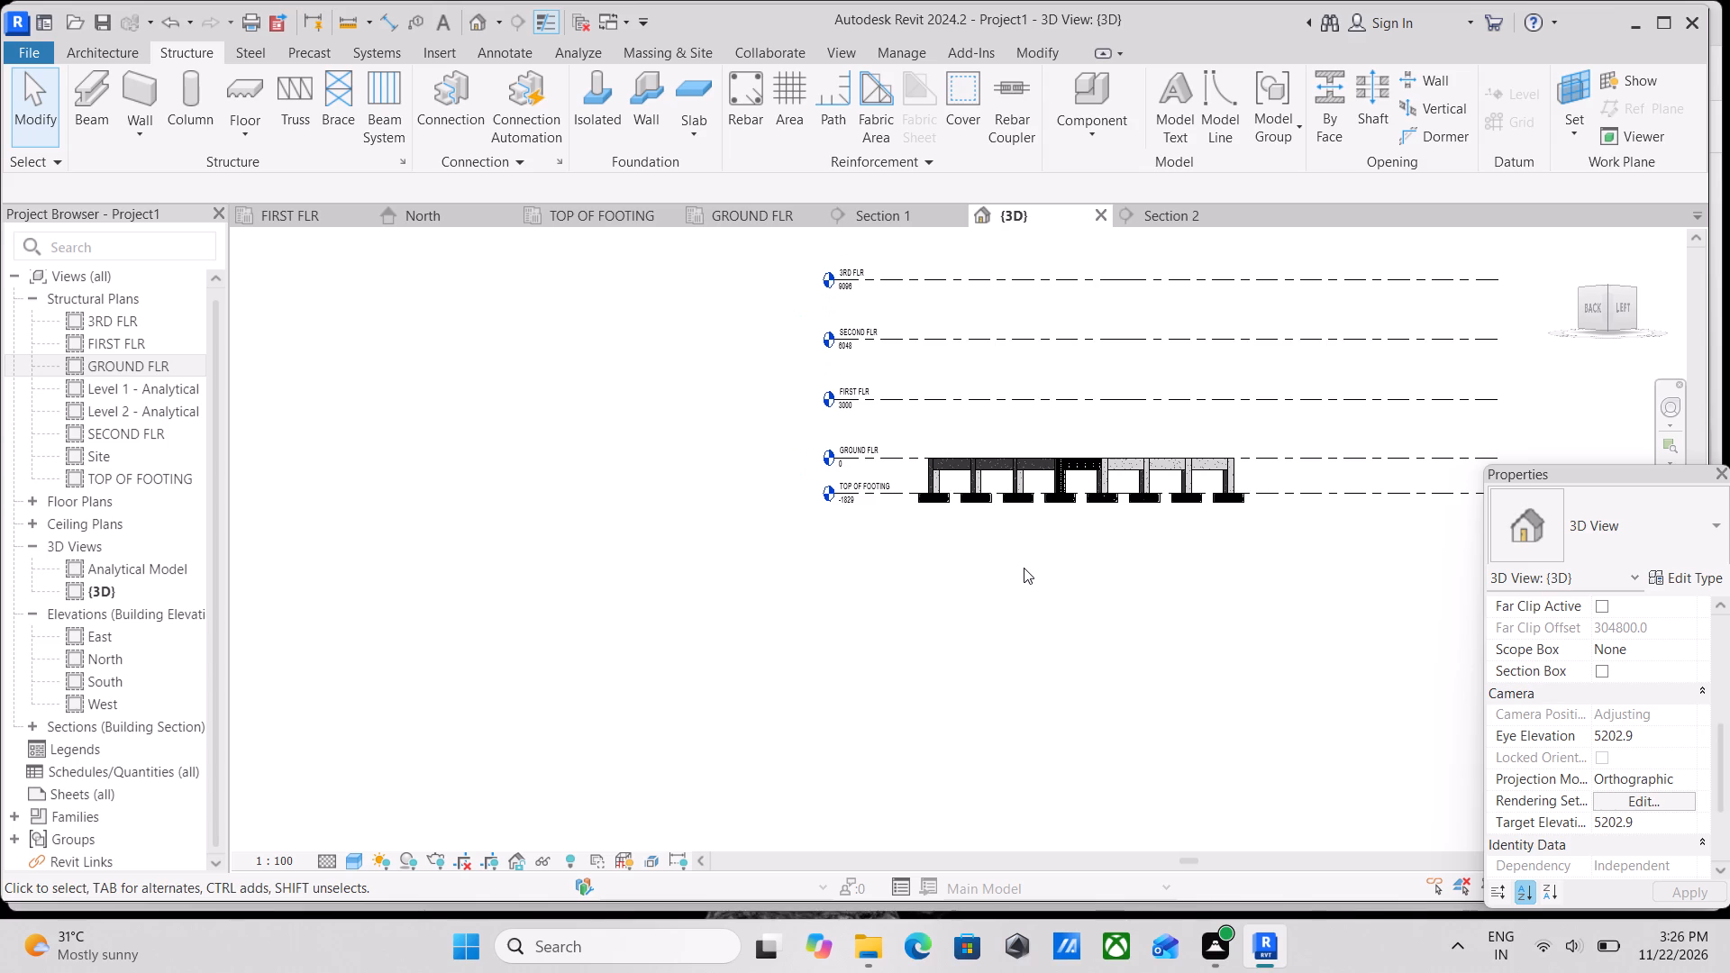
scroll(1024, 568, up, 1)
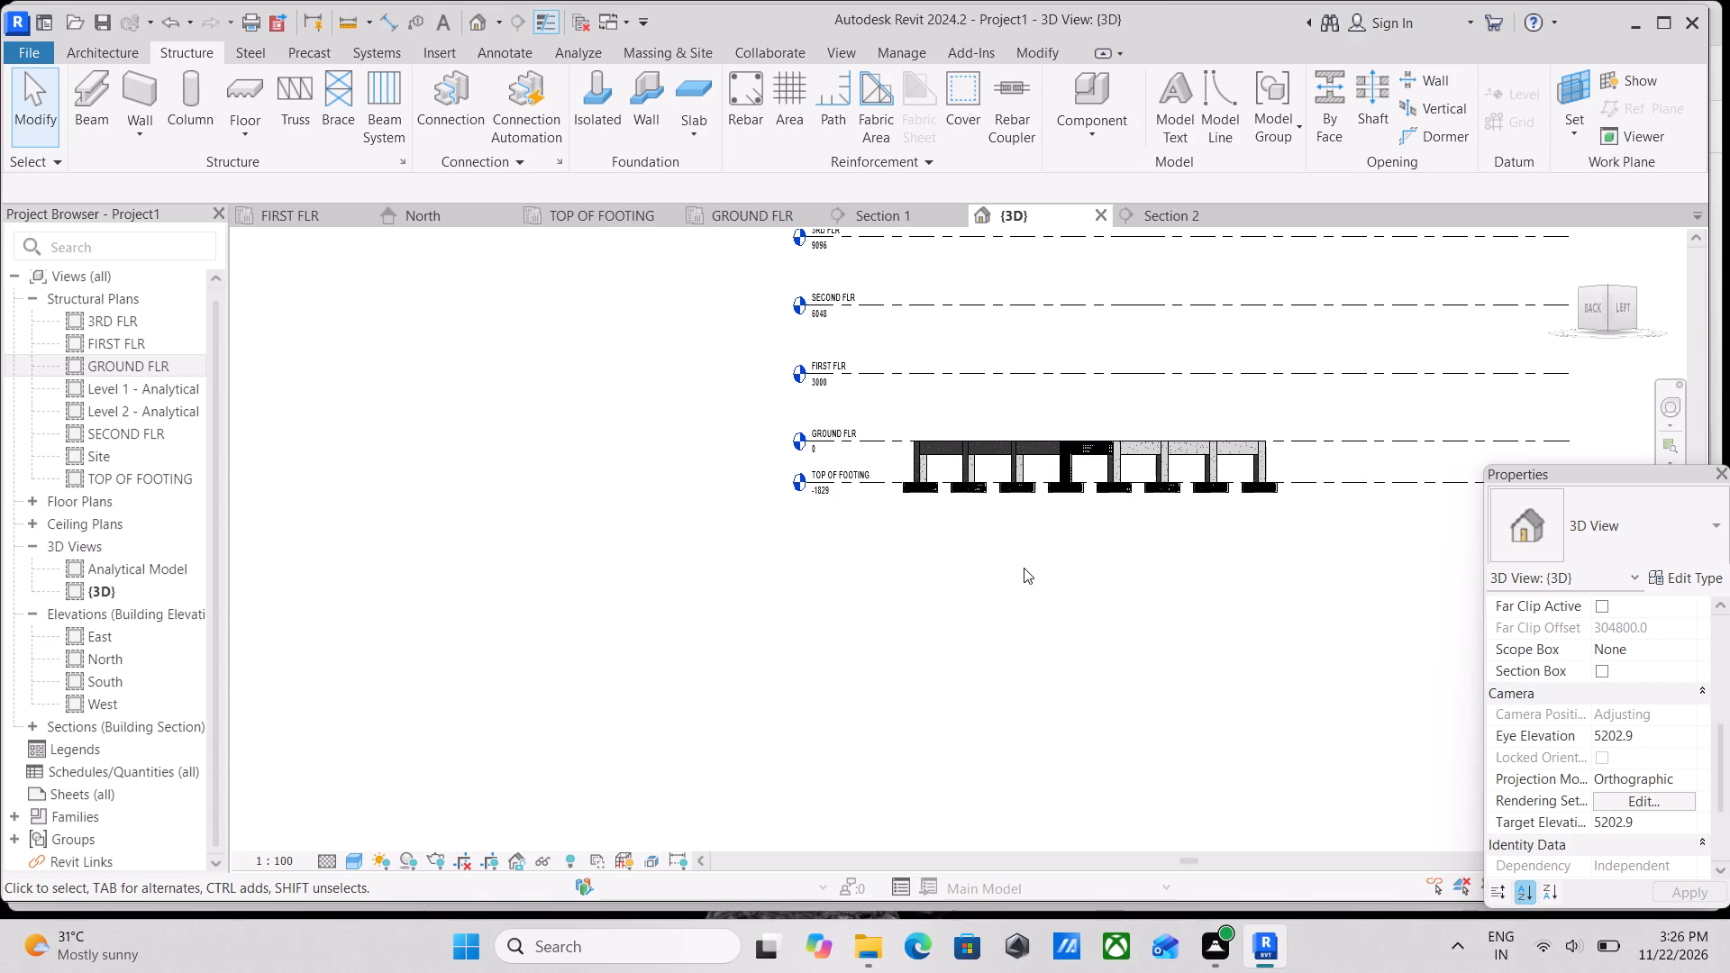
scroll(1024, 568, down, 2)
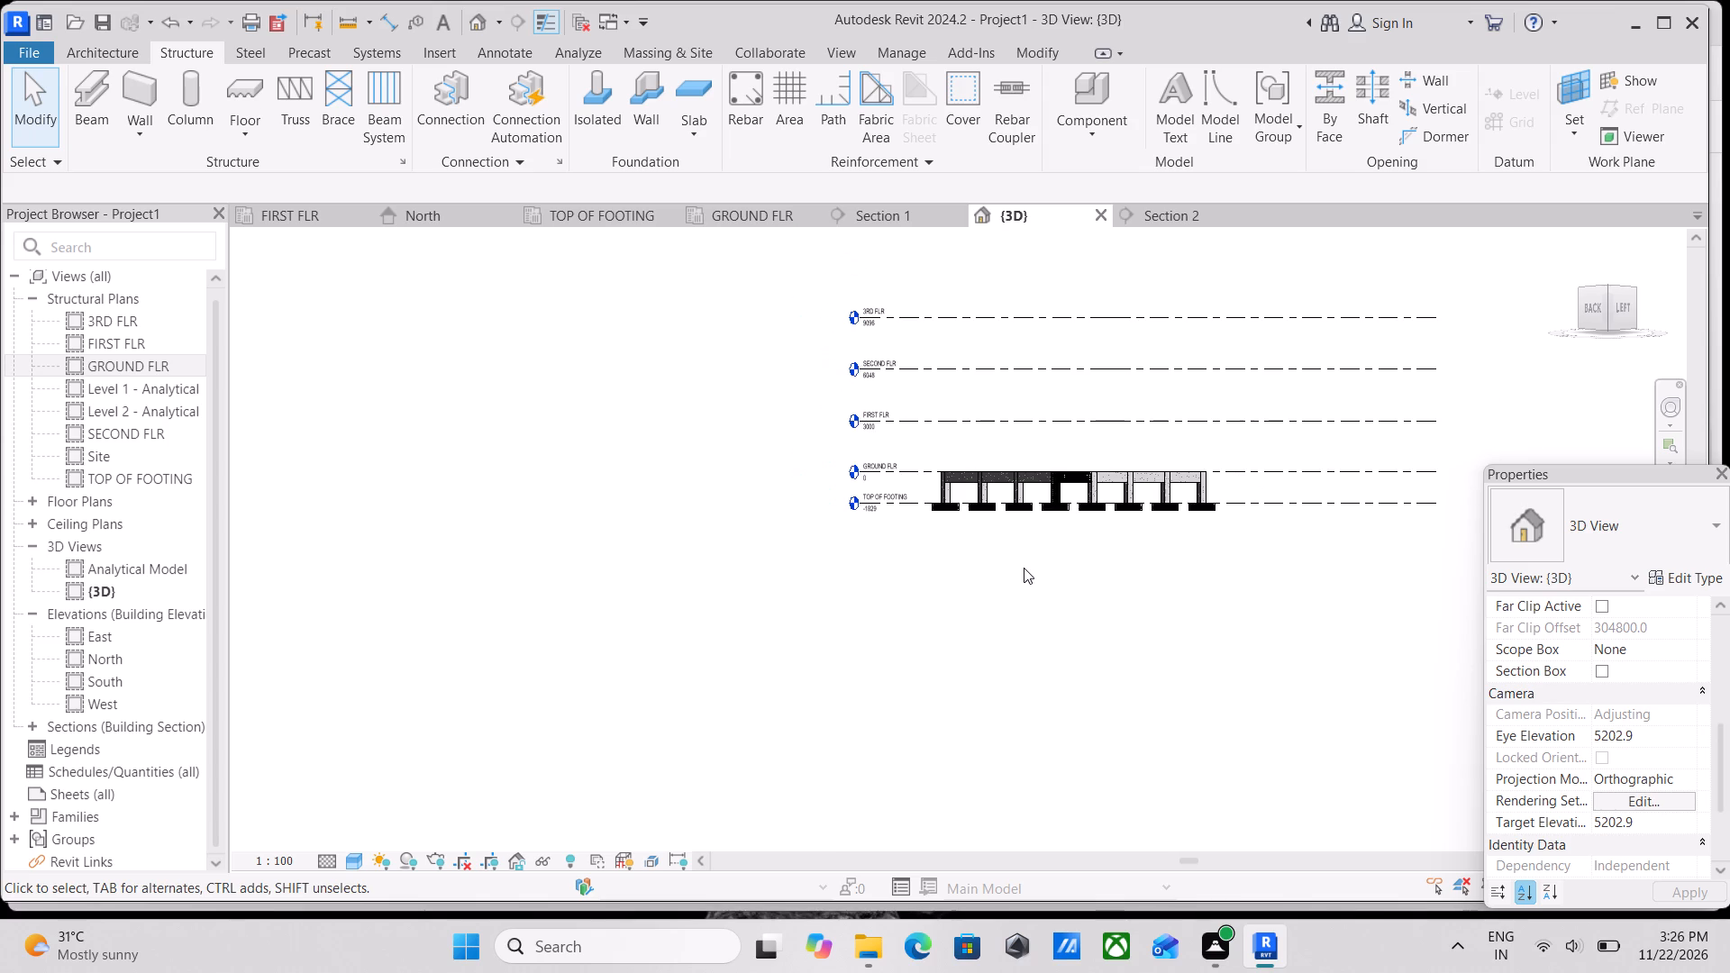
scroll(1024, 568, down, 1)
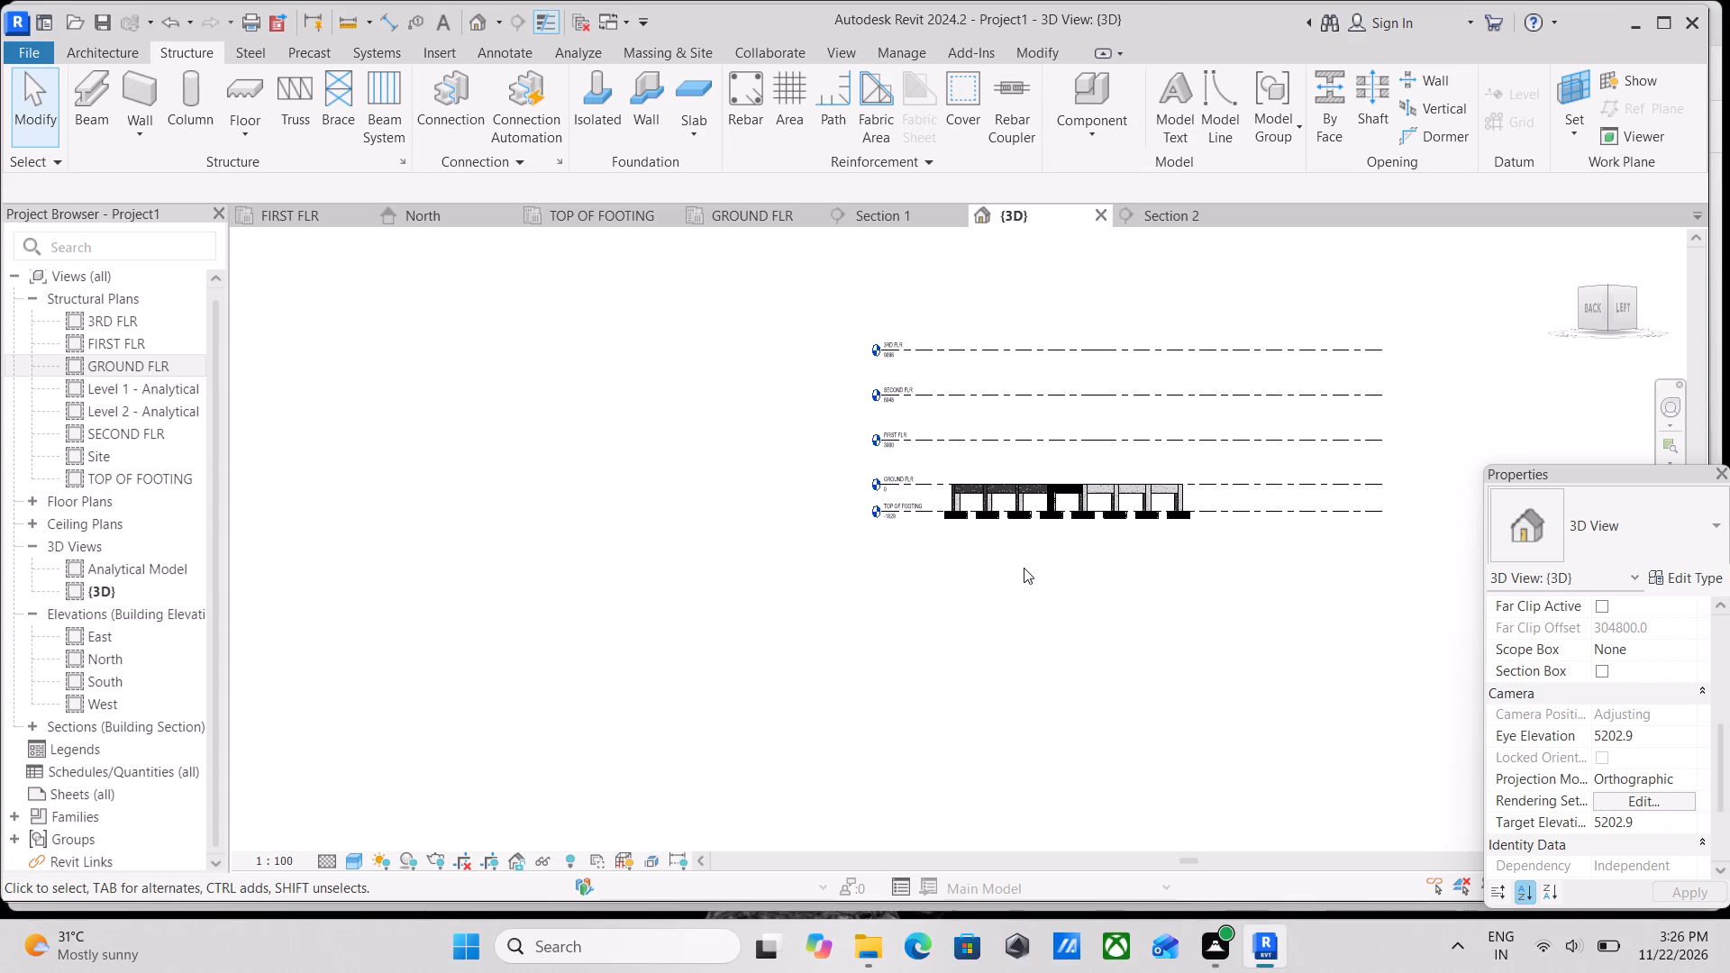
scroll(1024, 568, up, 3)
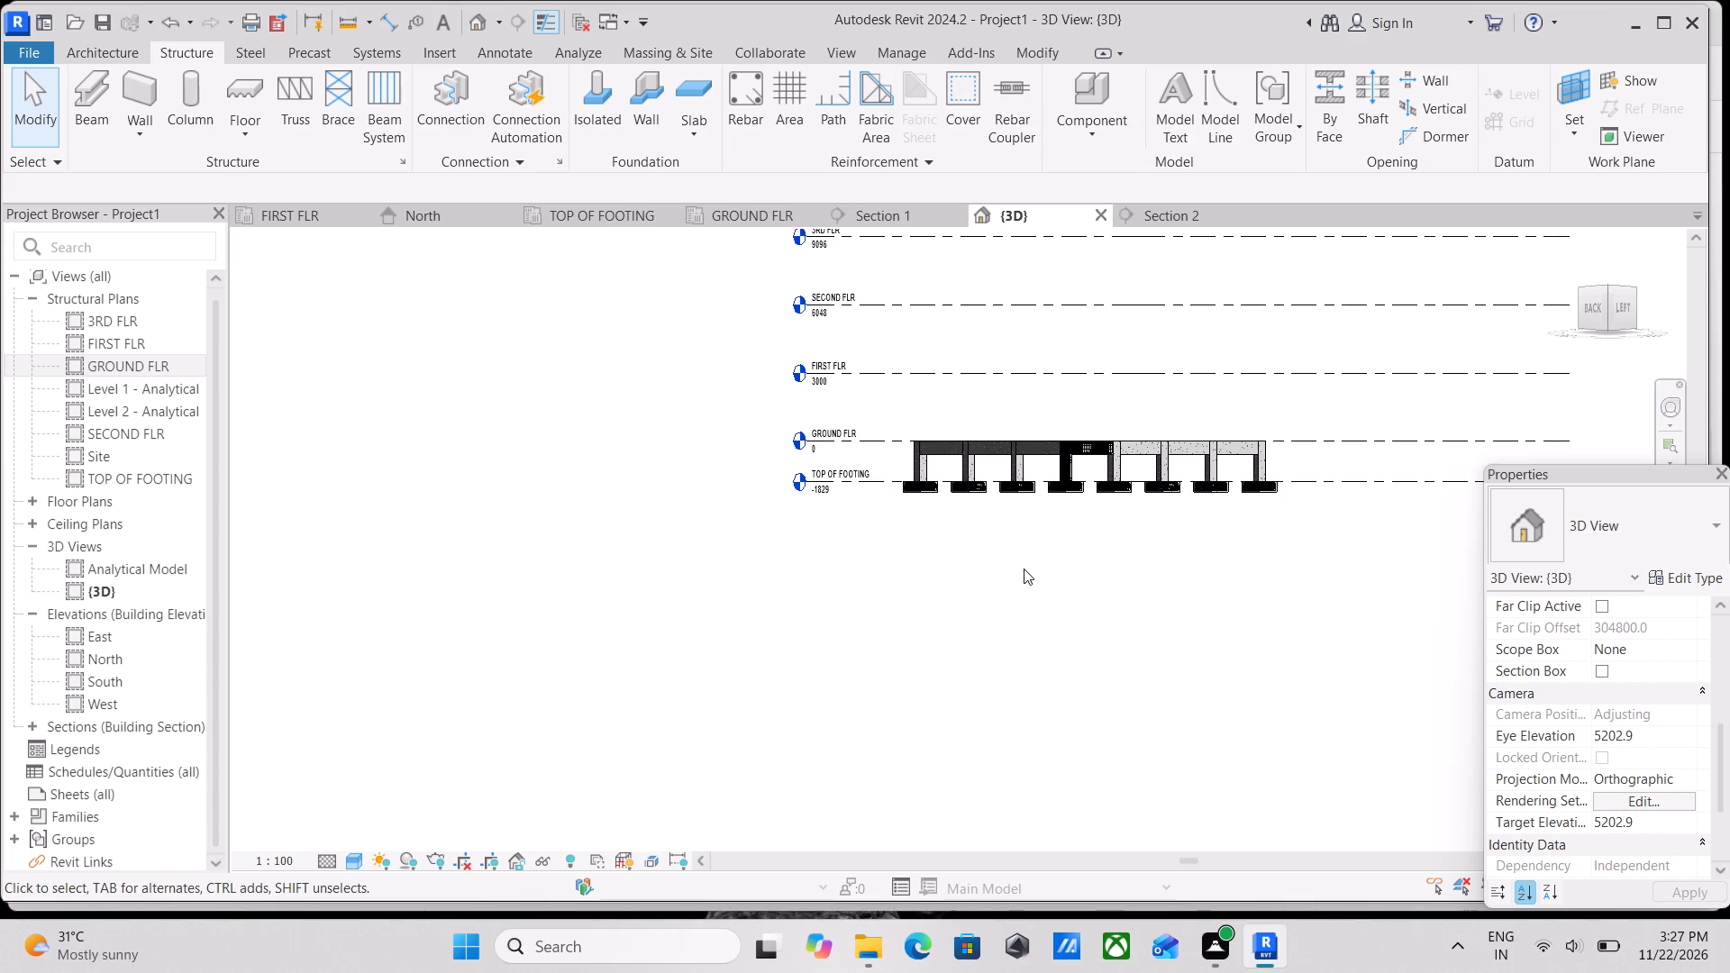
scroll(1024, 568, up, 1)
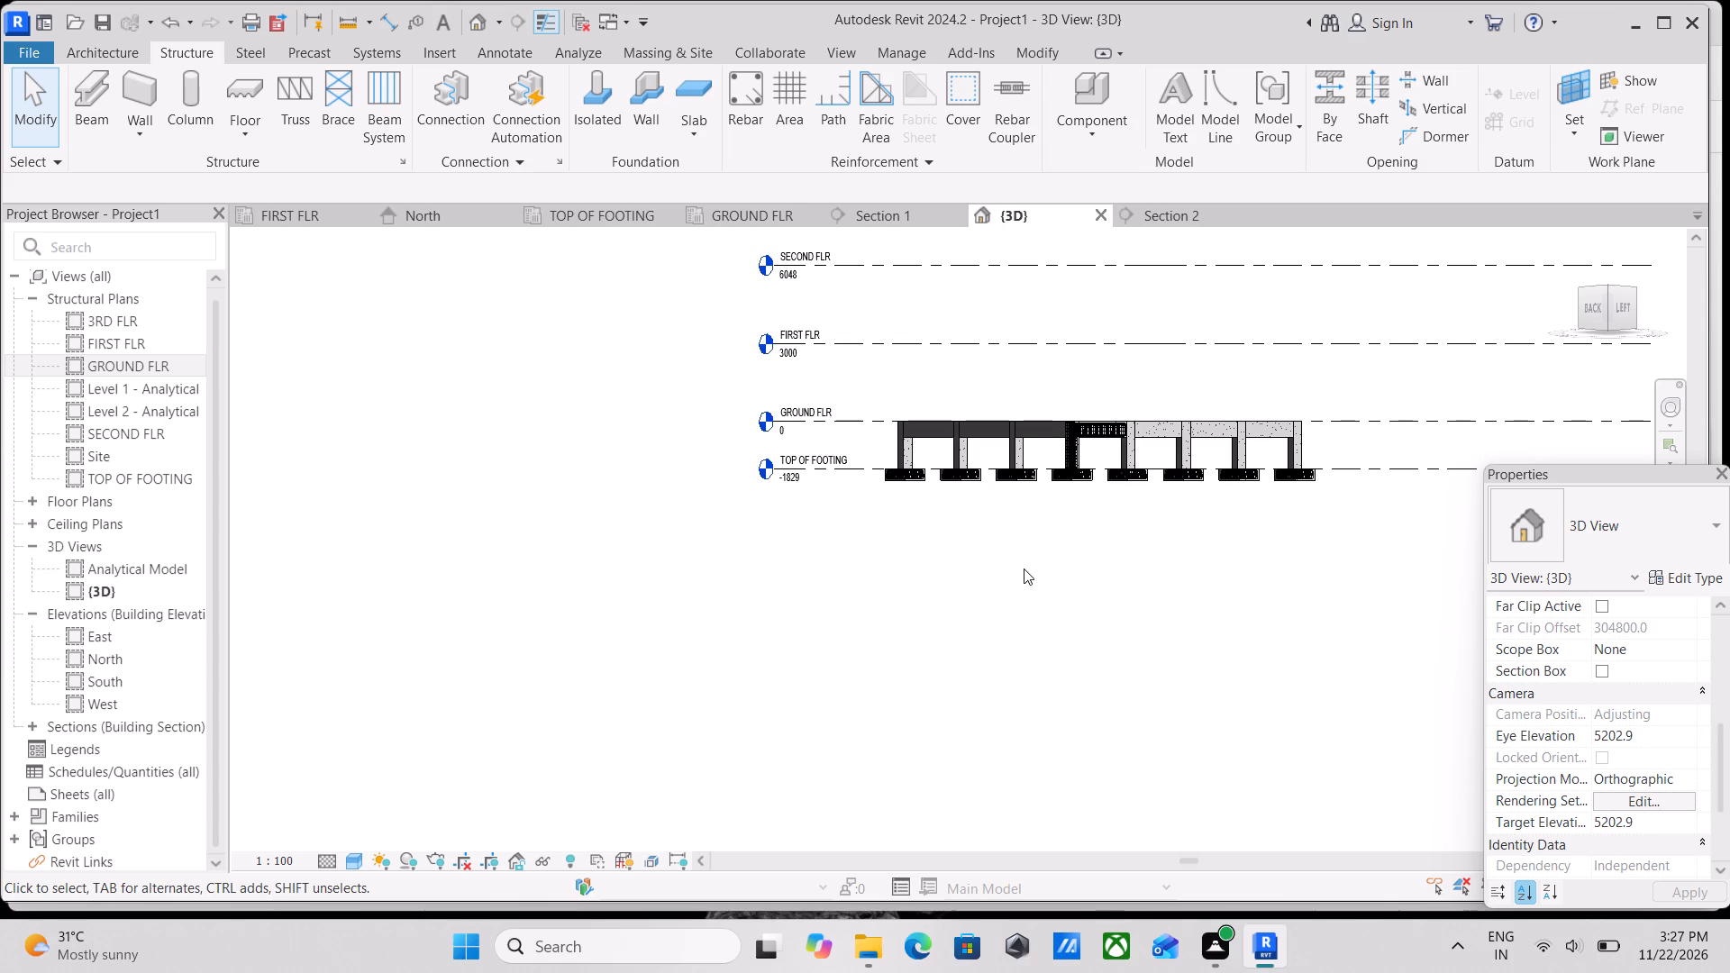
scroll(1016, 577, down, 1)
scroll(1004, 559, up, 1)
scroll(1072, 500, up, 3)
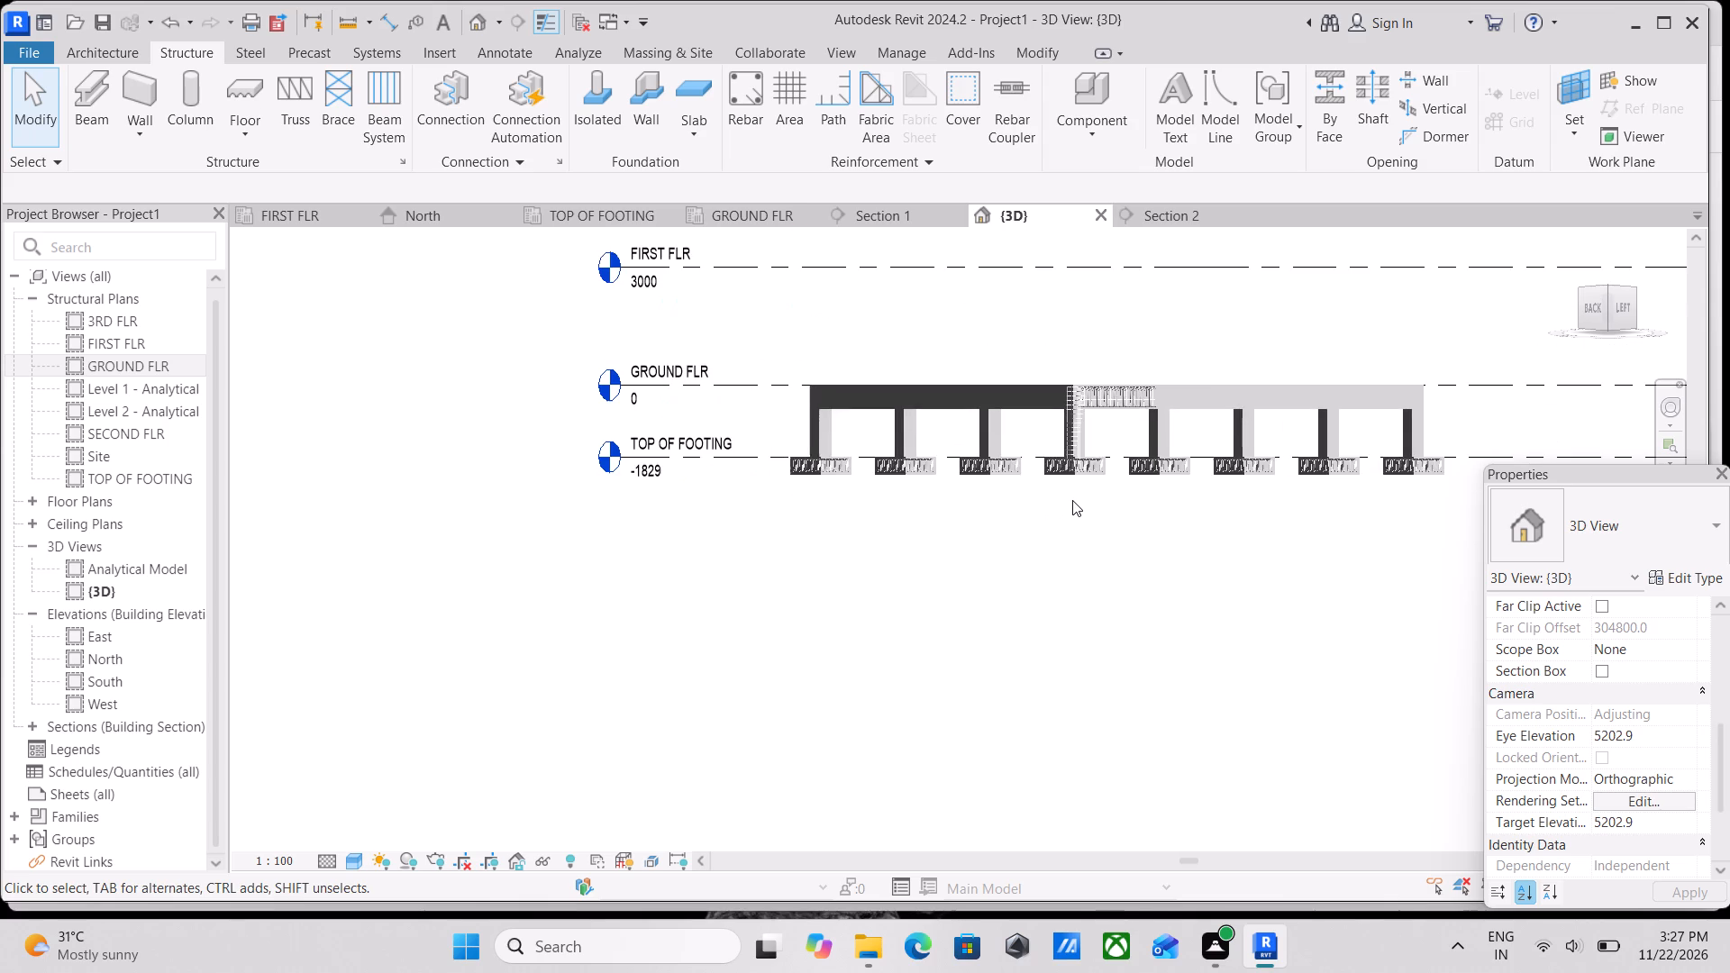
Propagate the rebar of the corner column at grids A and 1, aligned by host, to the column at grids B and 1.
shift+middle_drag(1072, 500, 1074, 541)
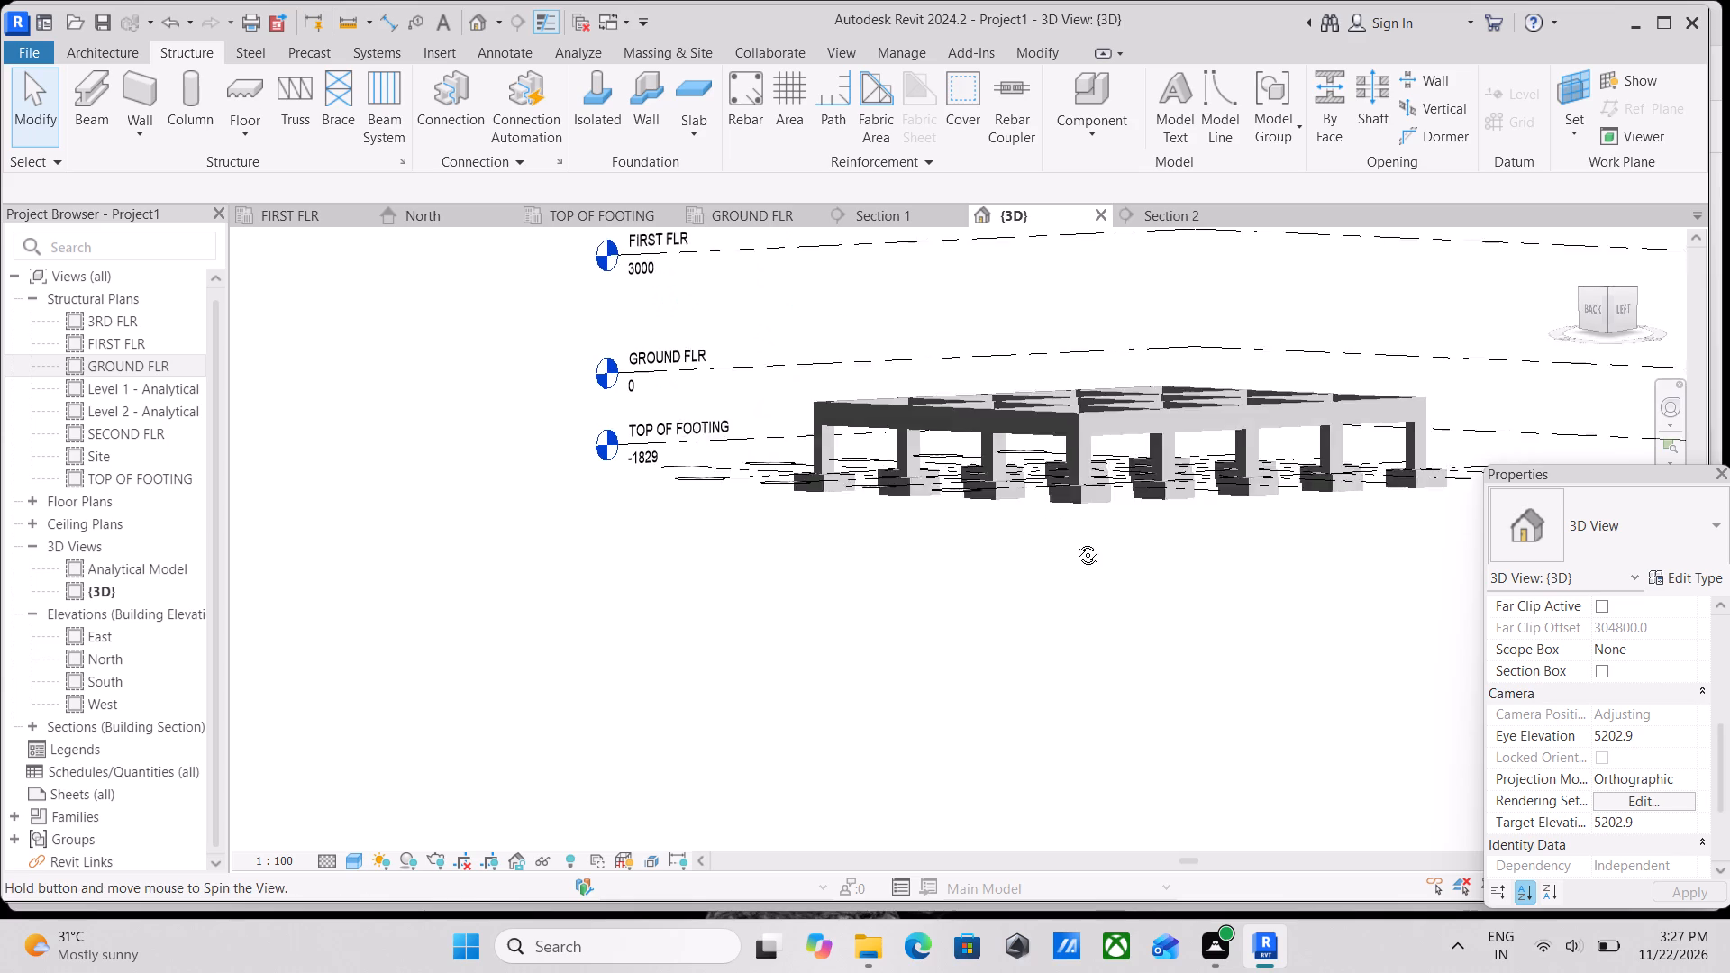
shift+middle_drag(1074, 541, 1080, 587)
shift+middle_drag(1085, 531, 1155, 649)
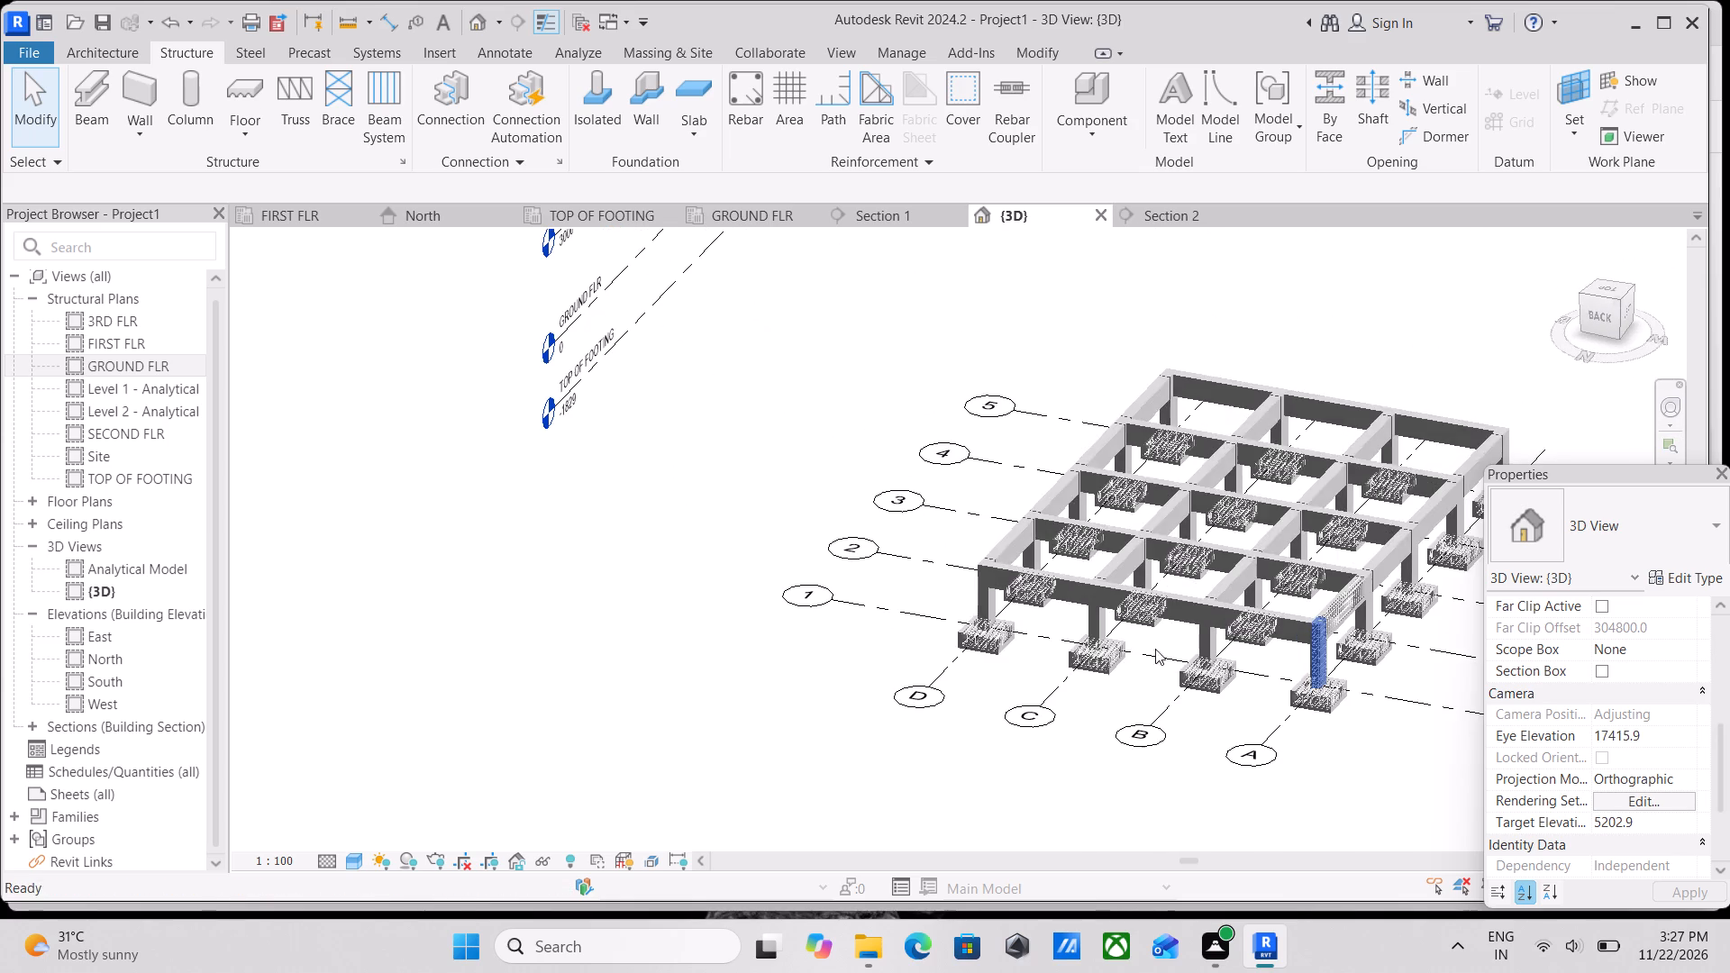
middle_drag(1207, 574, 993, 487)
scroll(1066, 535, up, 5)
scroll(1112, 606, up, 4)
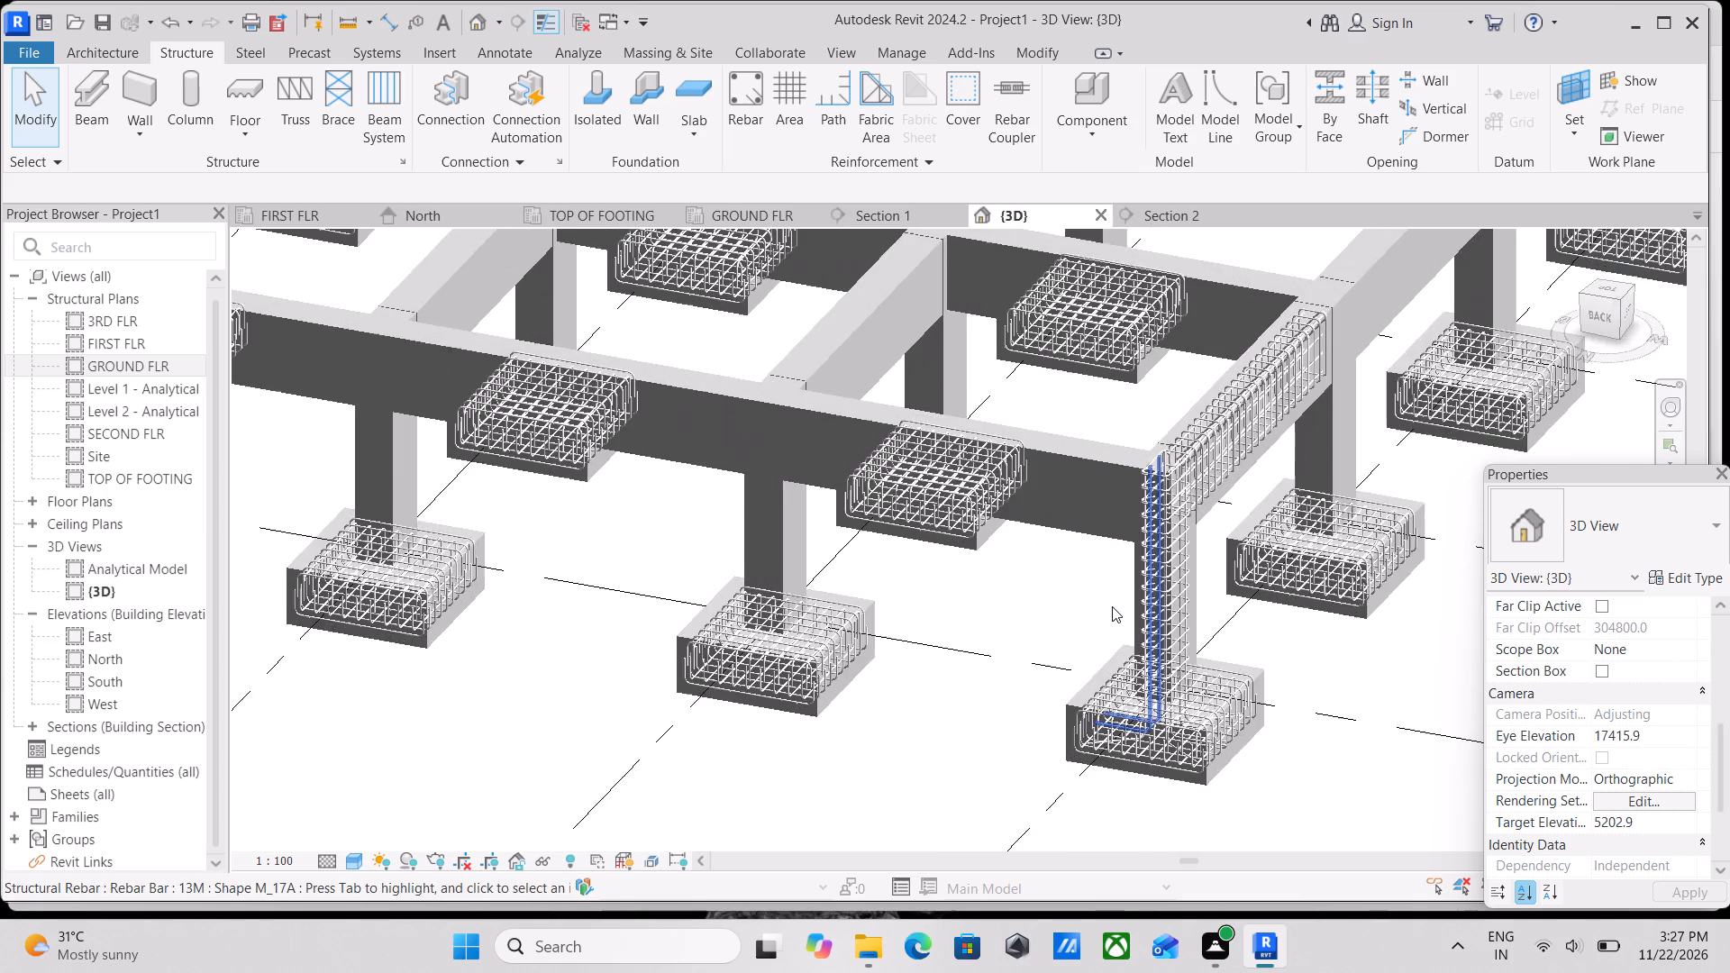
scroll(1112, 606, up, 4)
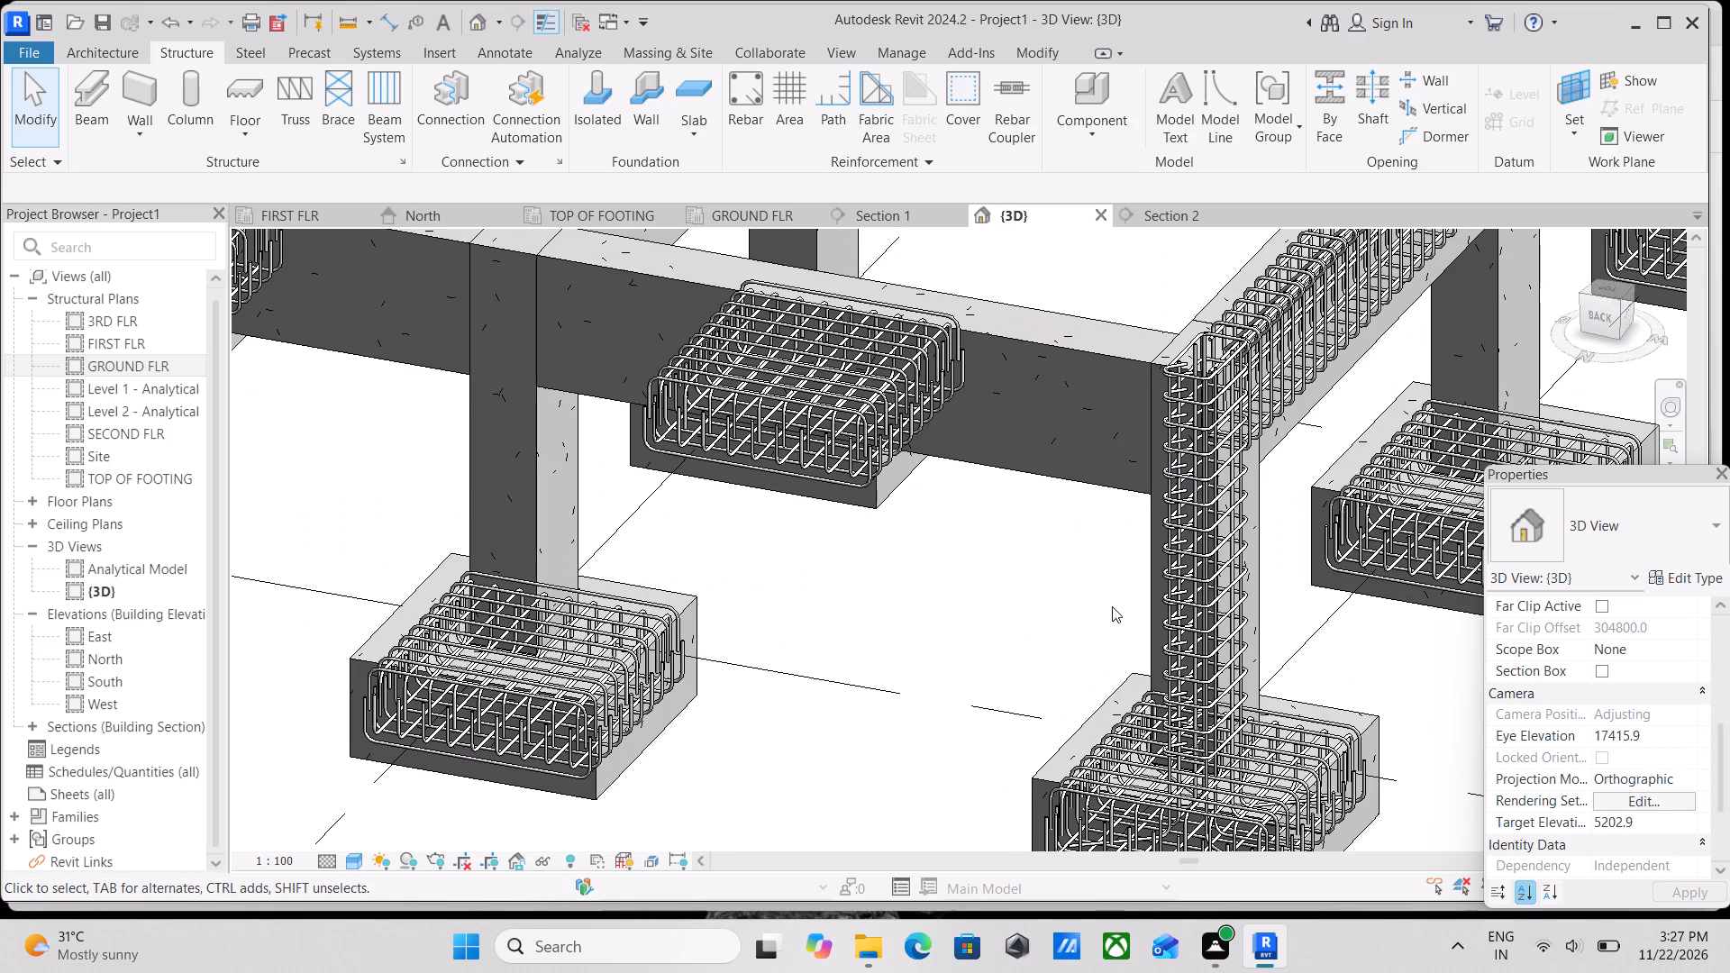
scroll(1173, 613, up, 3)
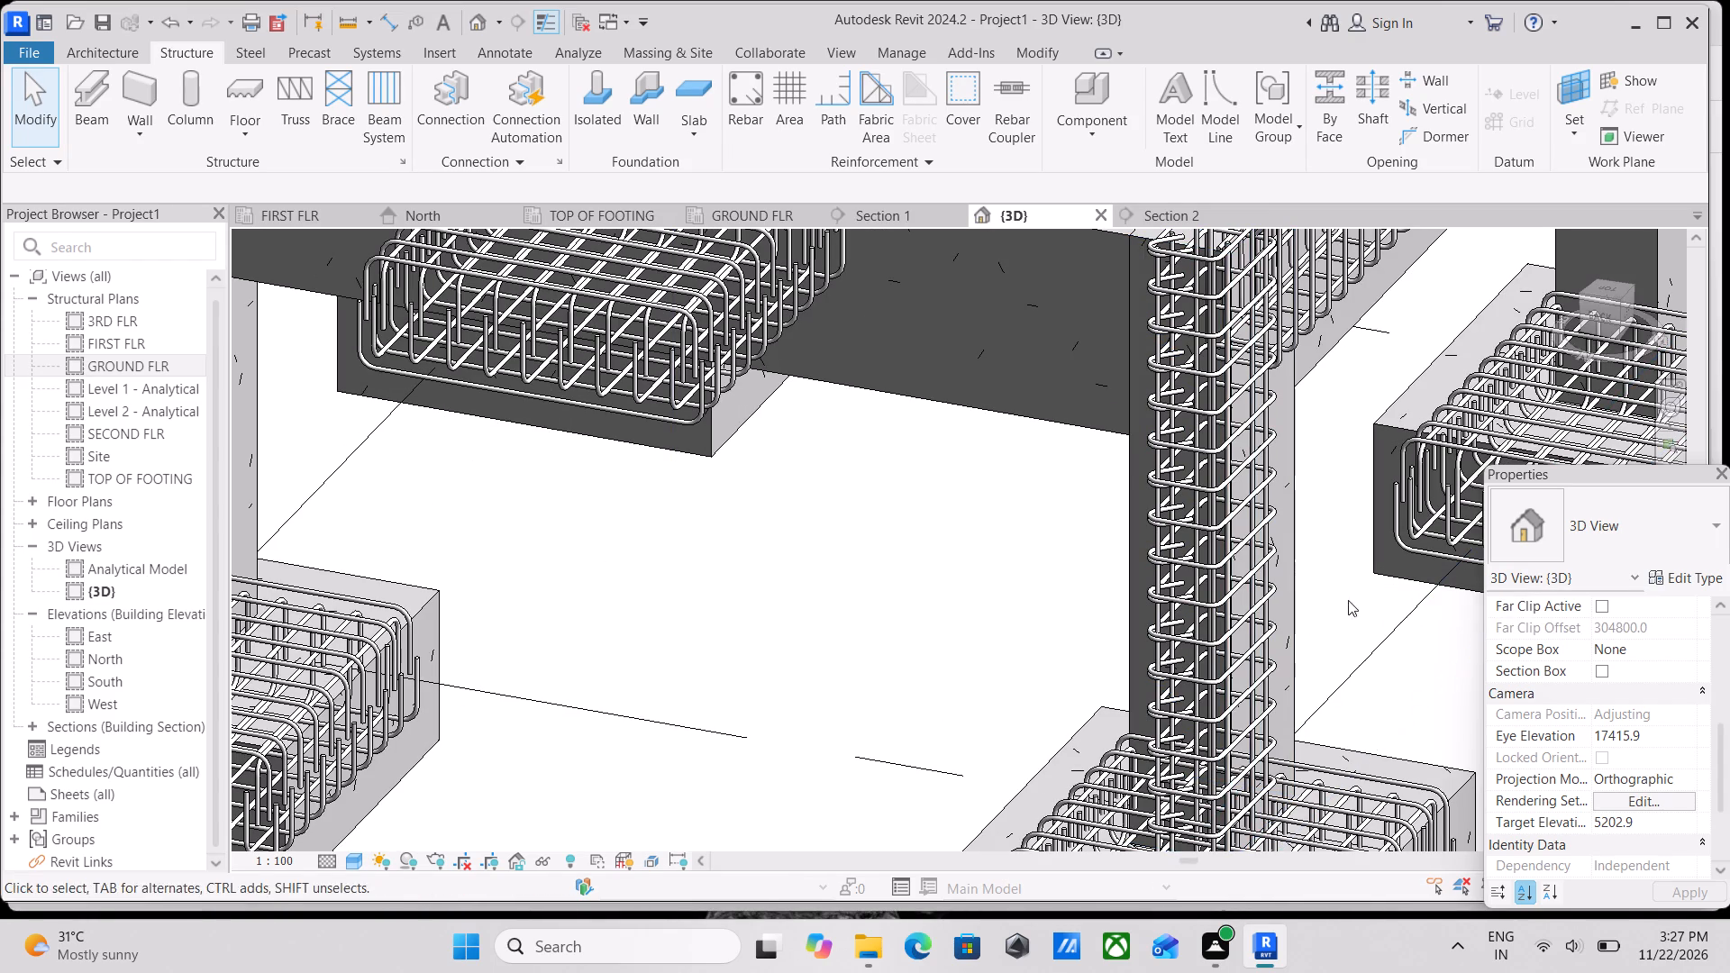
click(1290, 559)
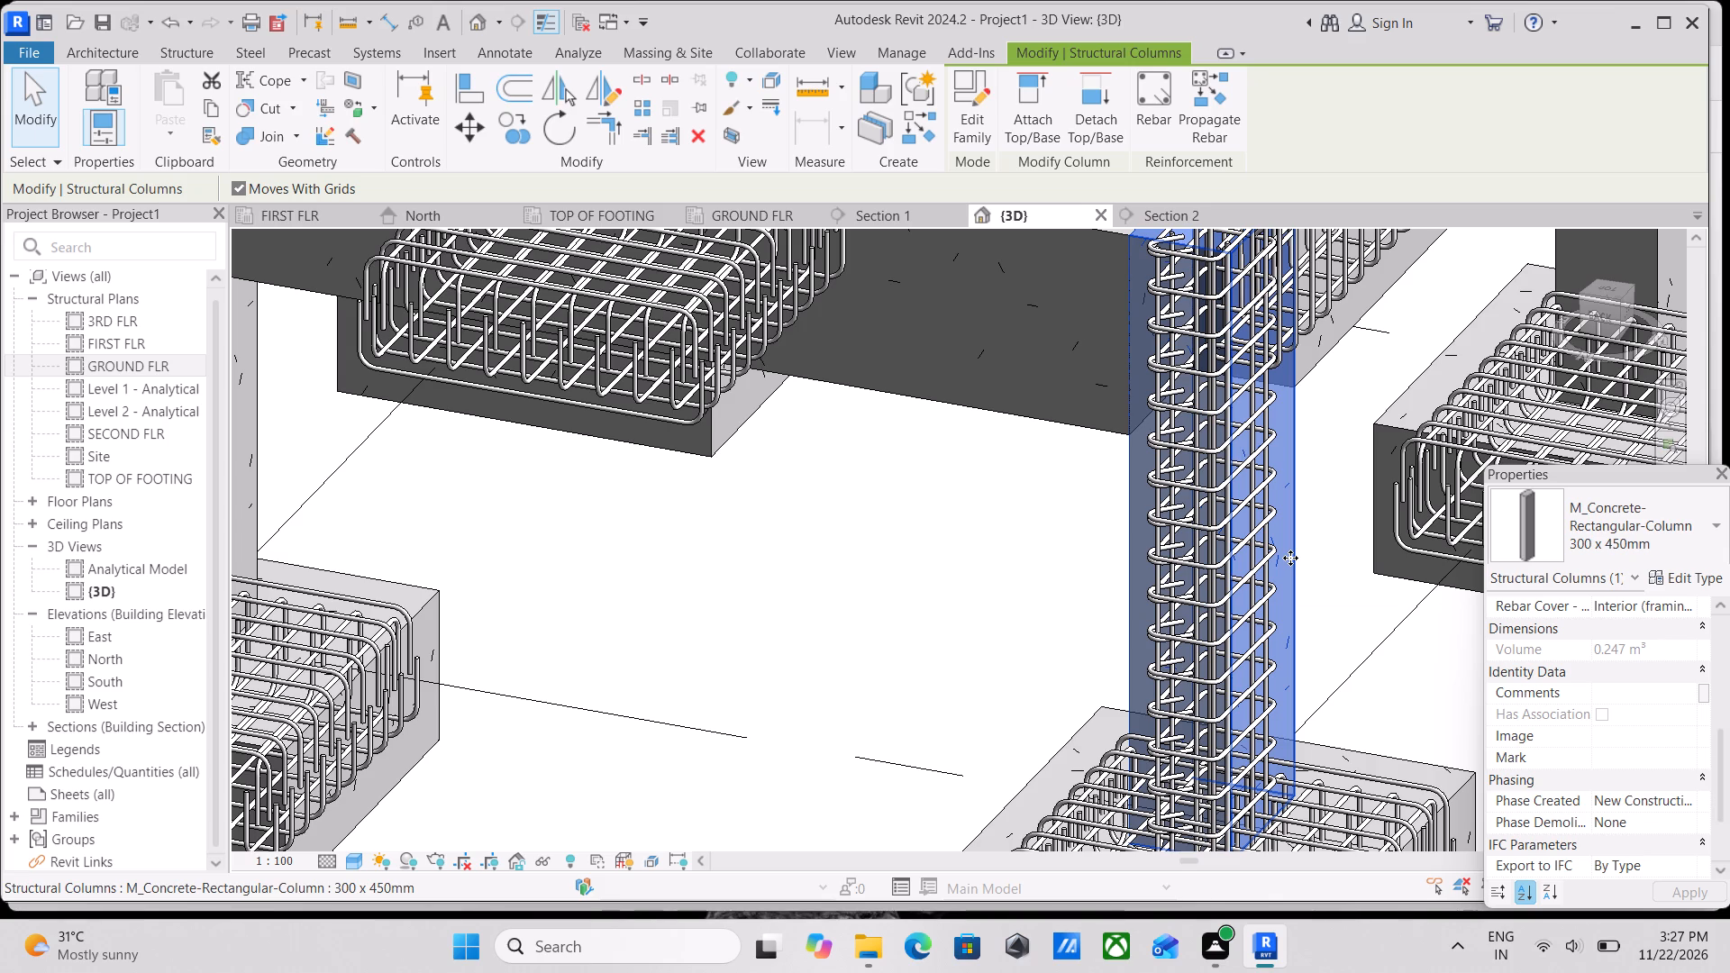
scroll(1290, 558, down, 1)
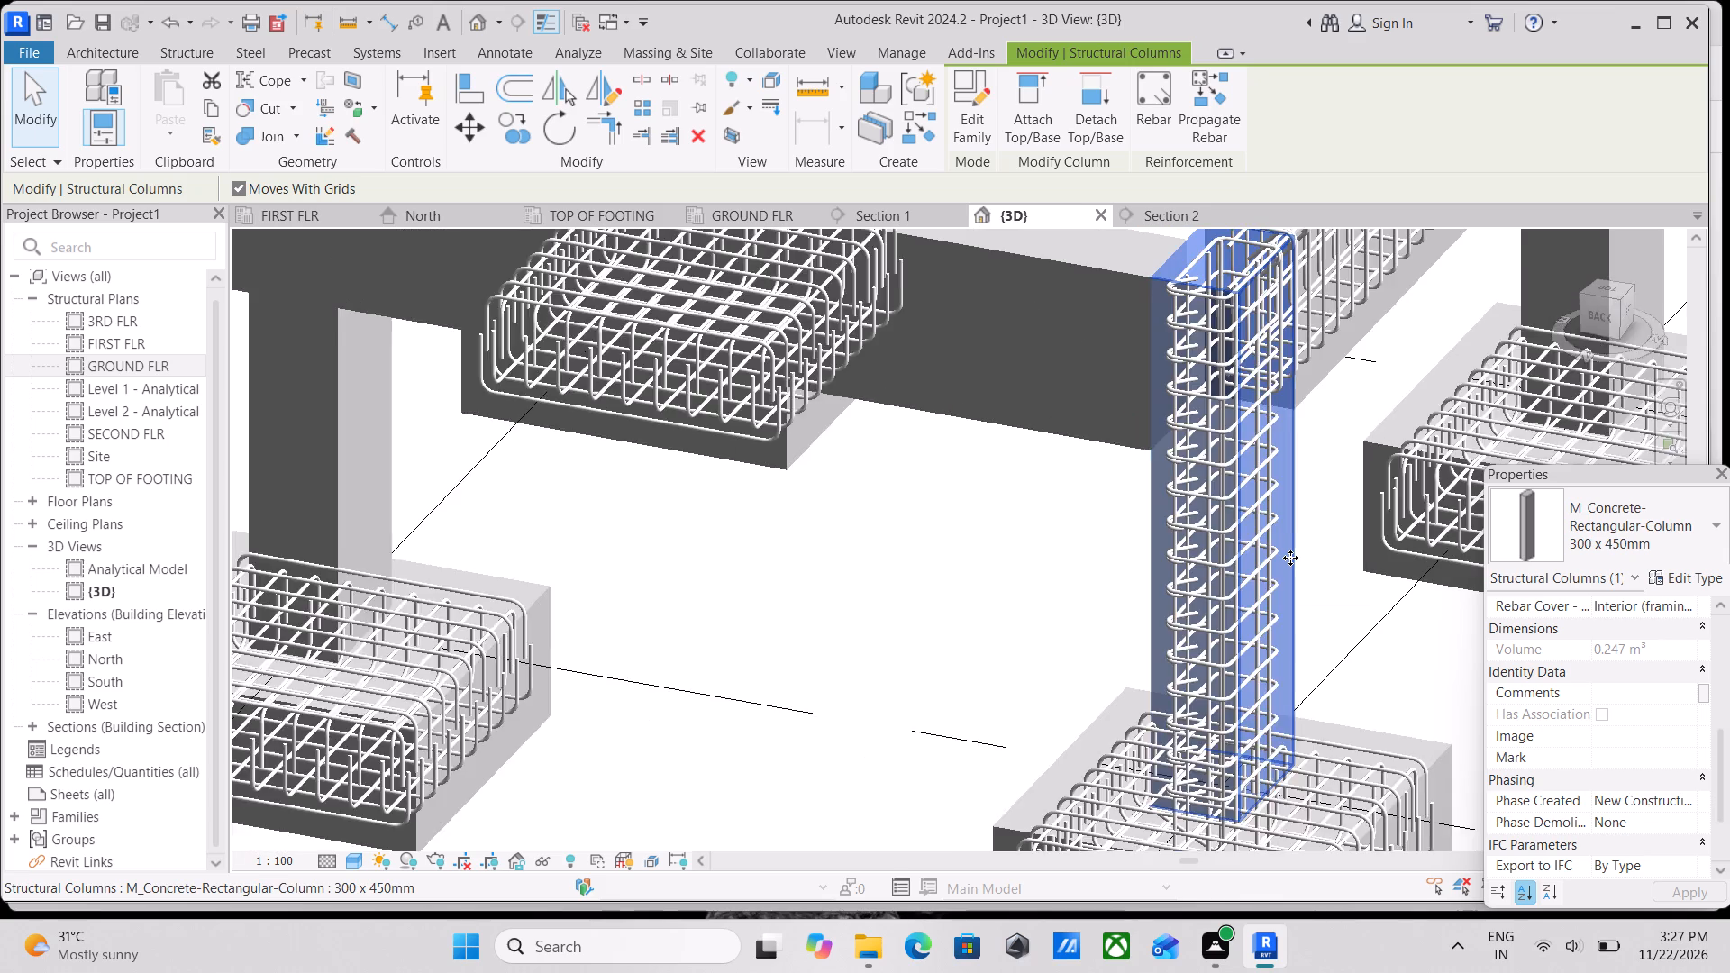
scroll(1290, 558, down, 1)
scroll(1309, 486, down, 3)
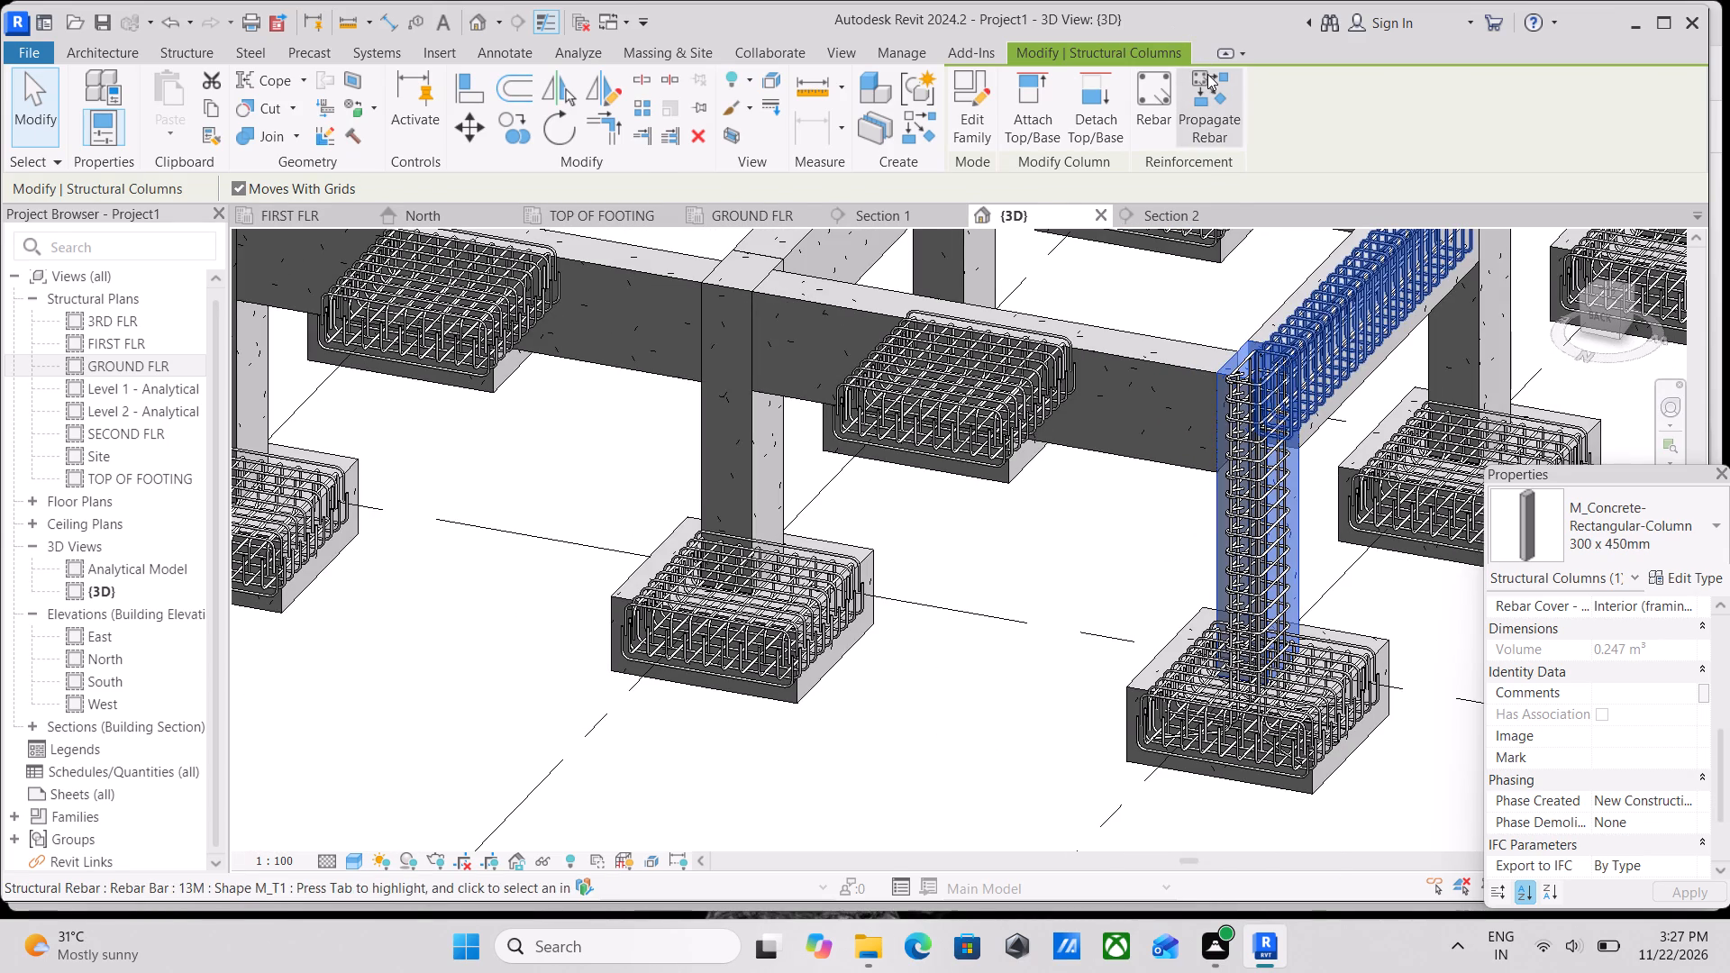
click(1207, 74)
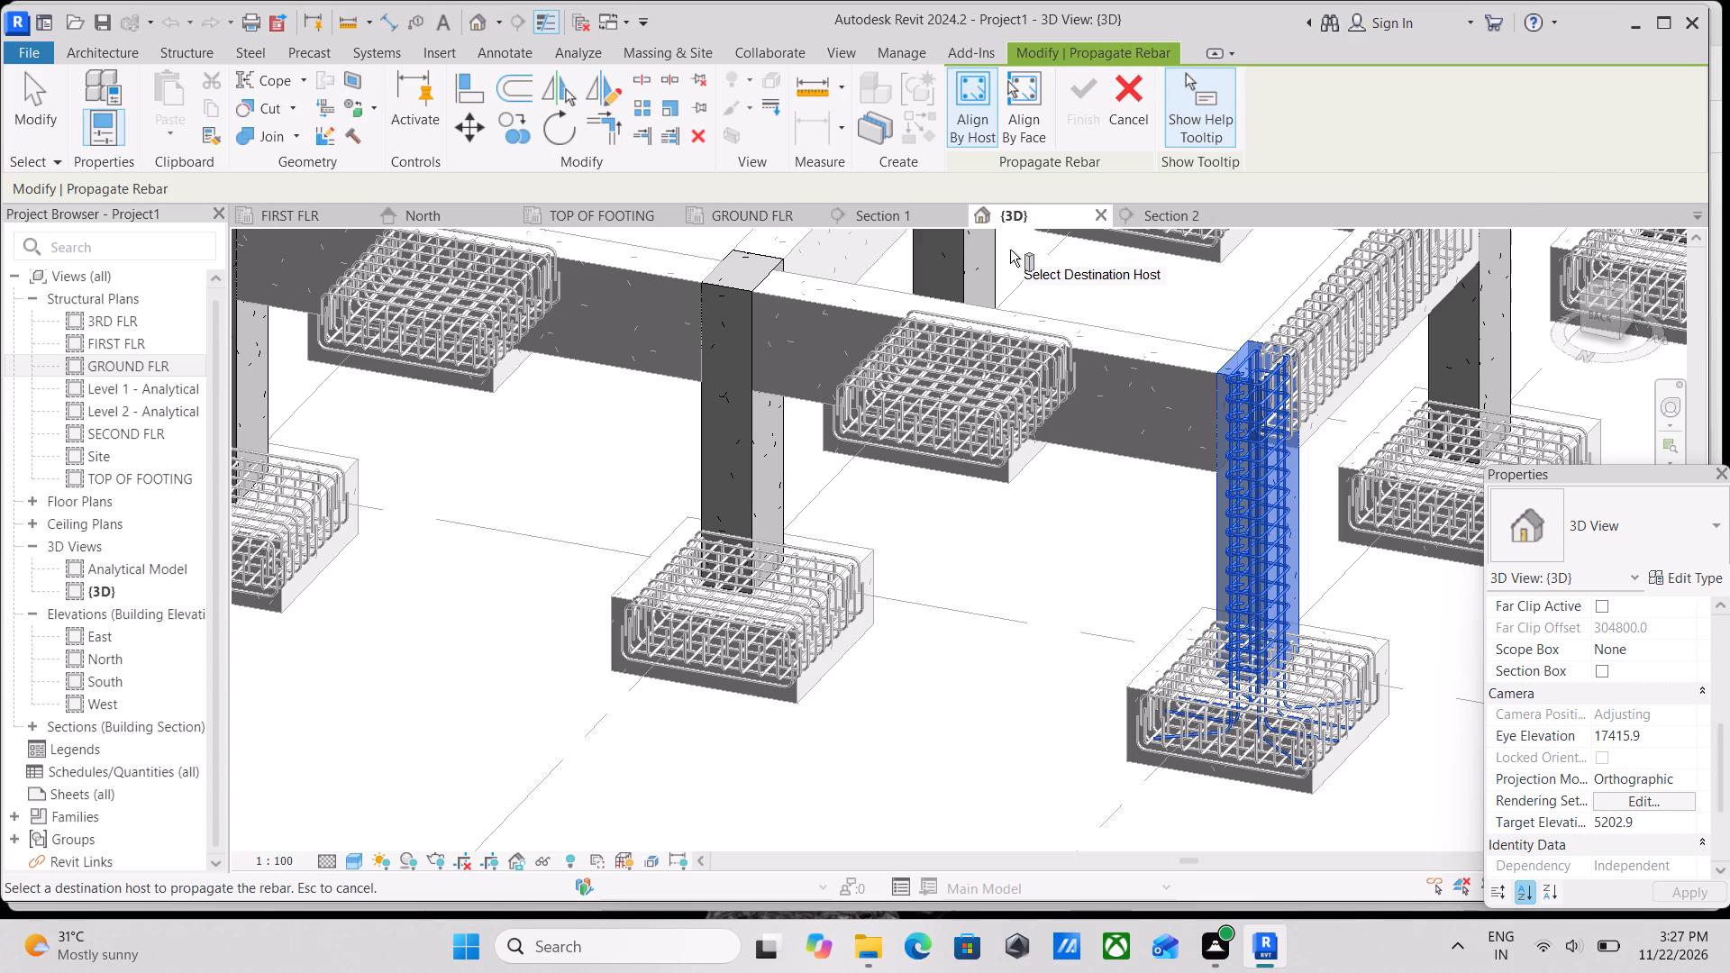
scroll(897, 334, up, 2)
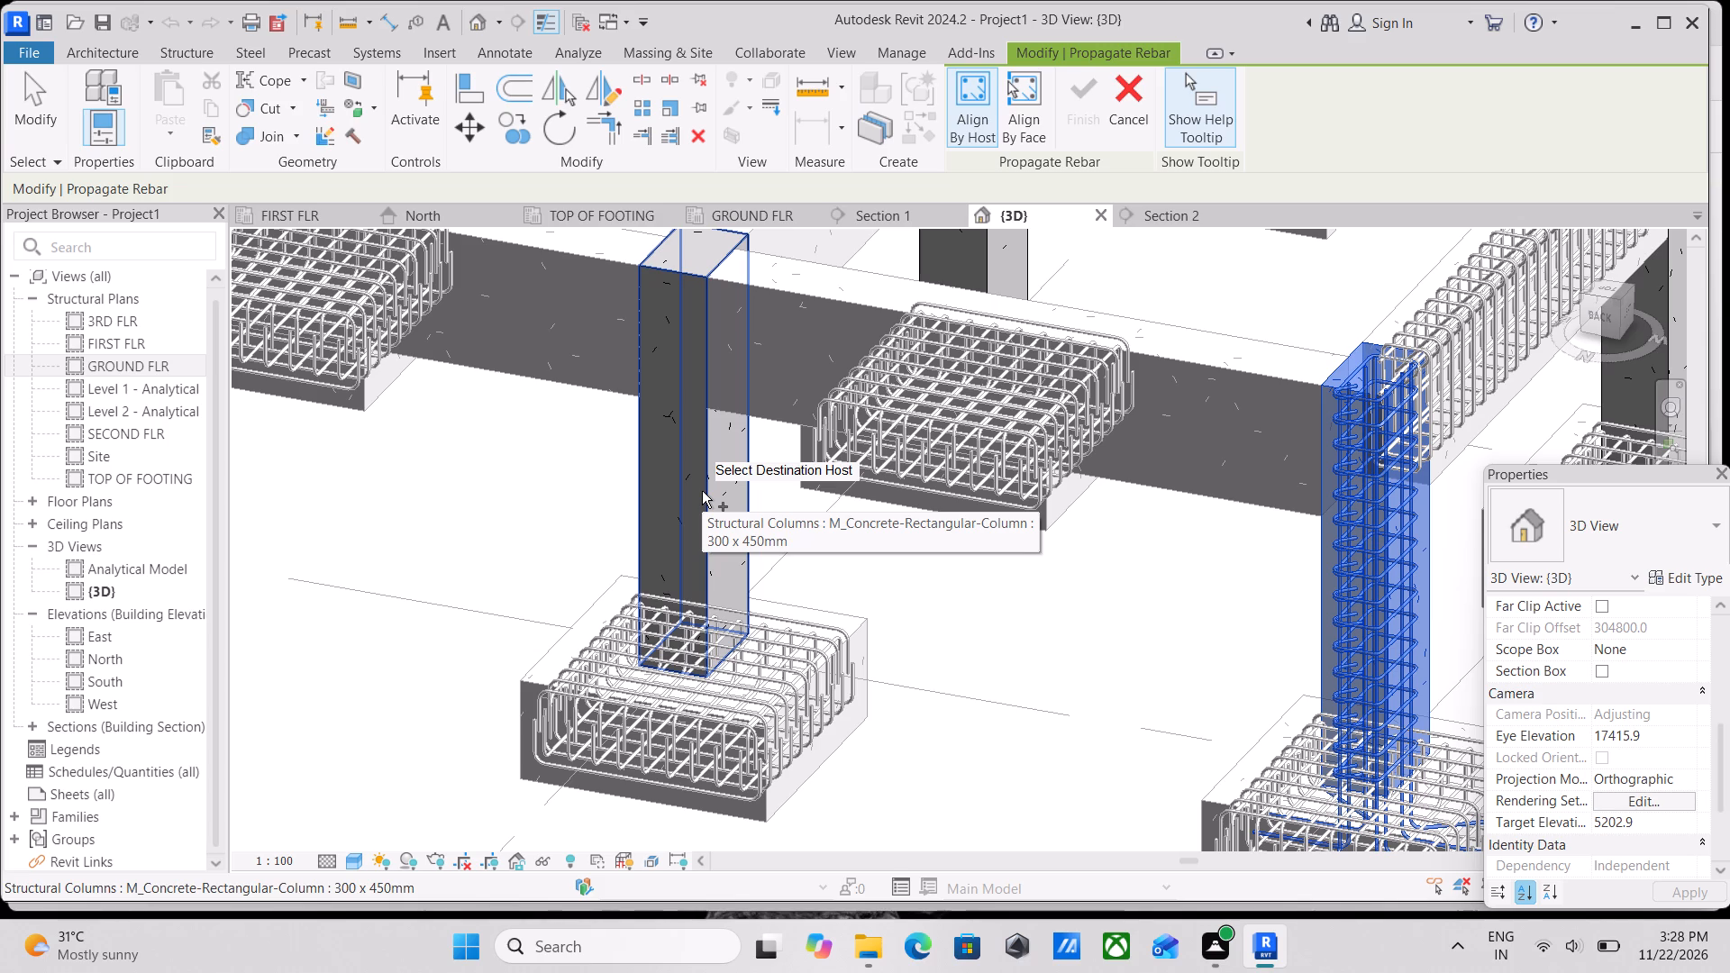
click(702, 491)
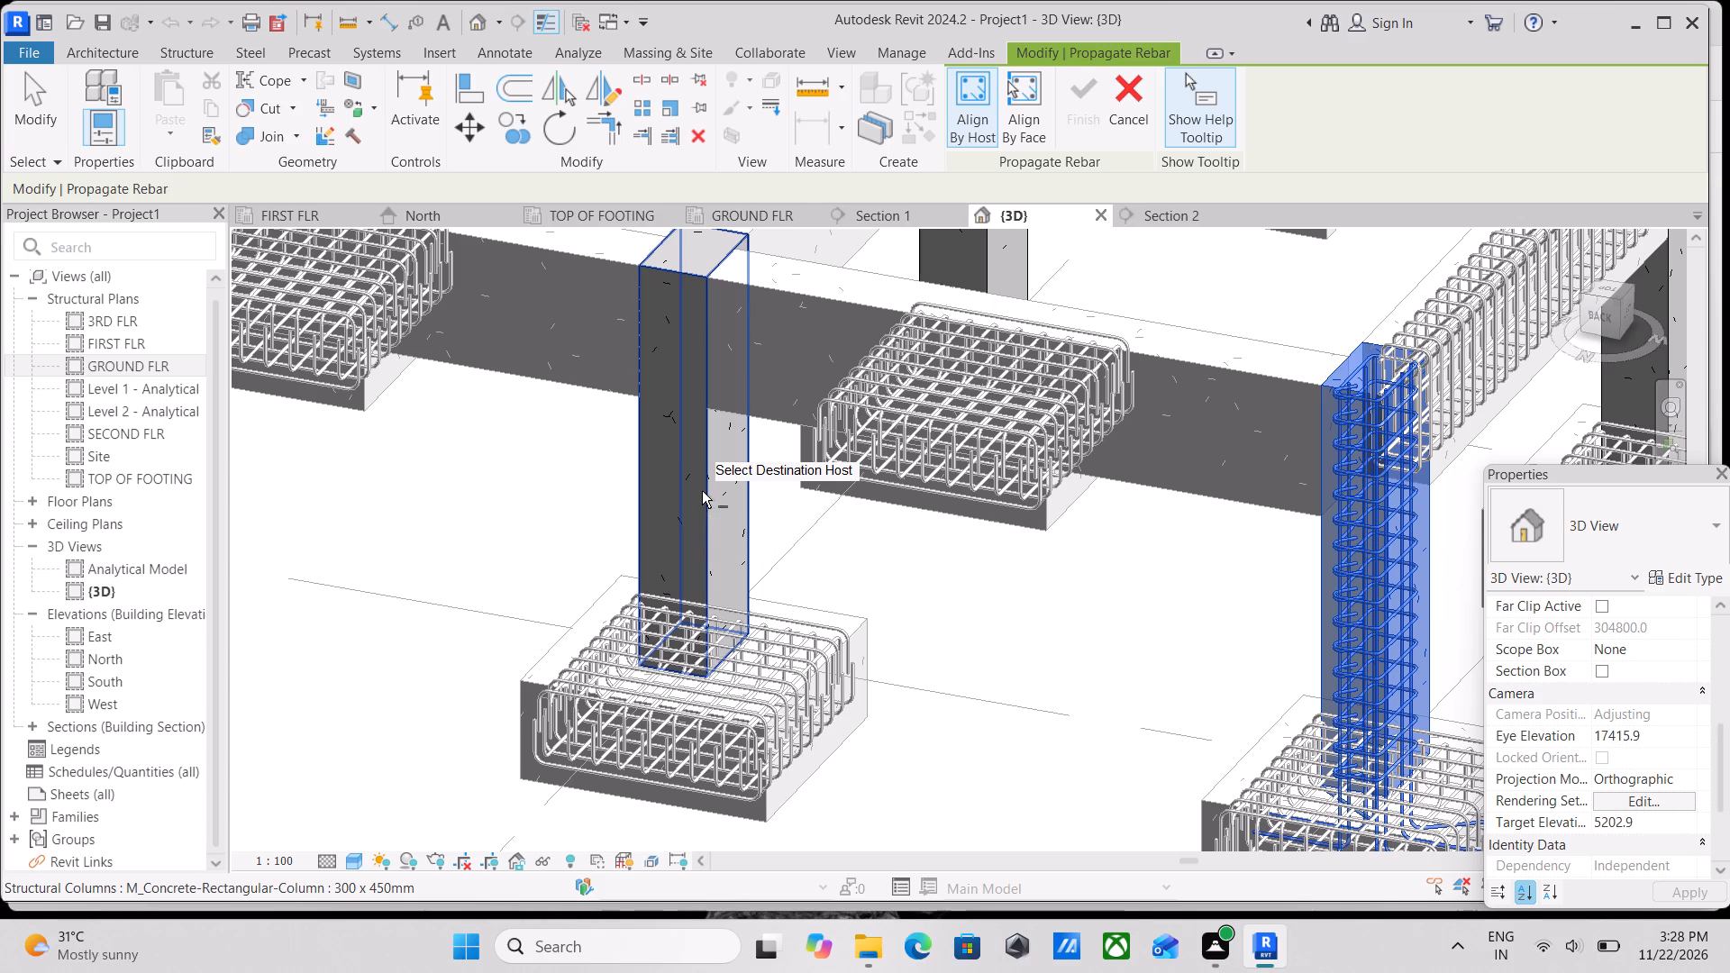
Add the columns along grid 1 at grids C and D as destination hosts for the propagated column rebar.
scroll(702, 491, down, 8)
middle_drag(702, 491, 1065, 564)
scroll(890, 532, up, 3)
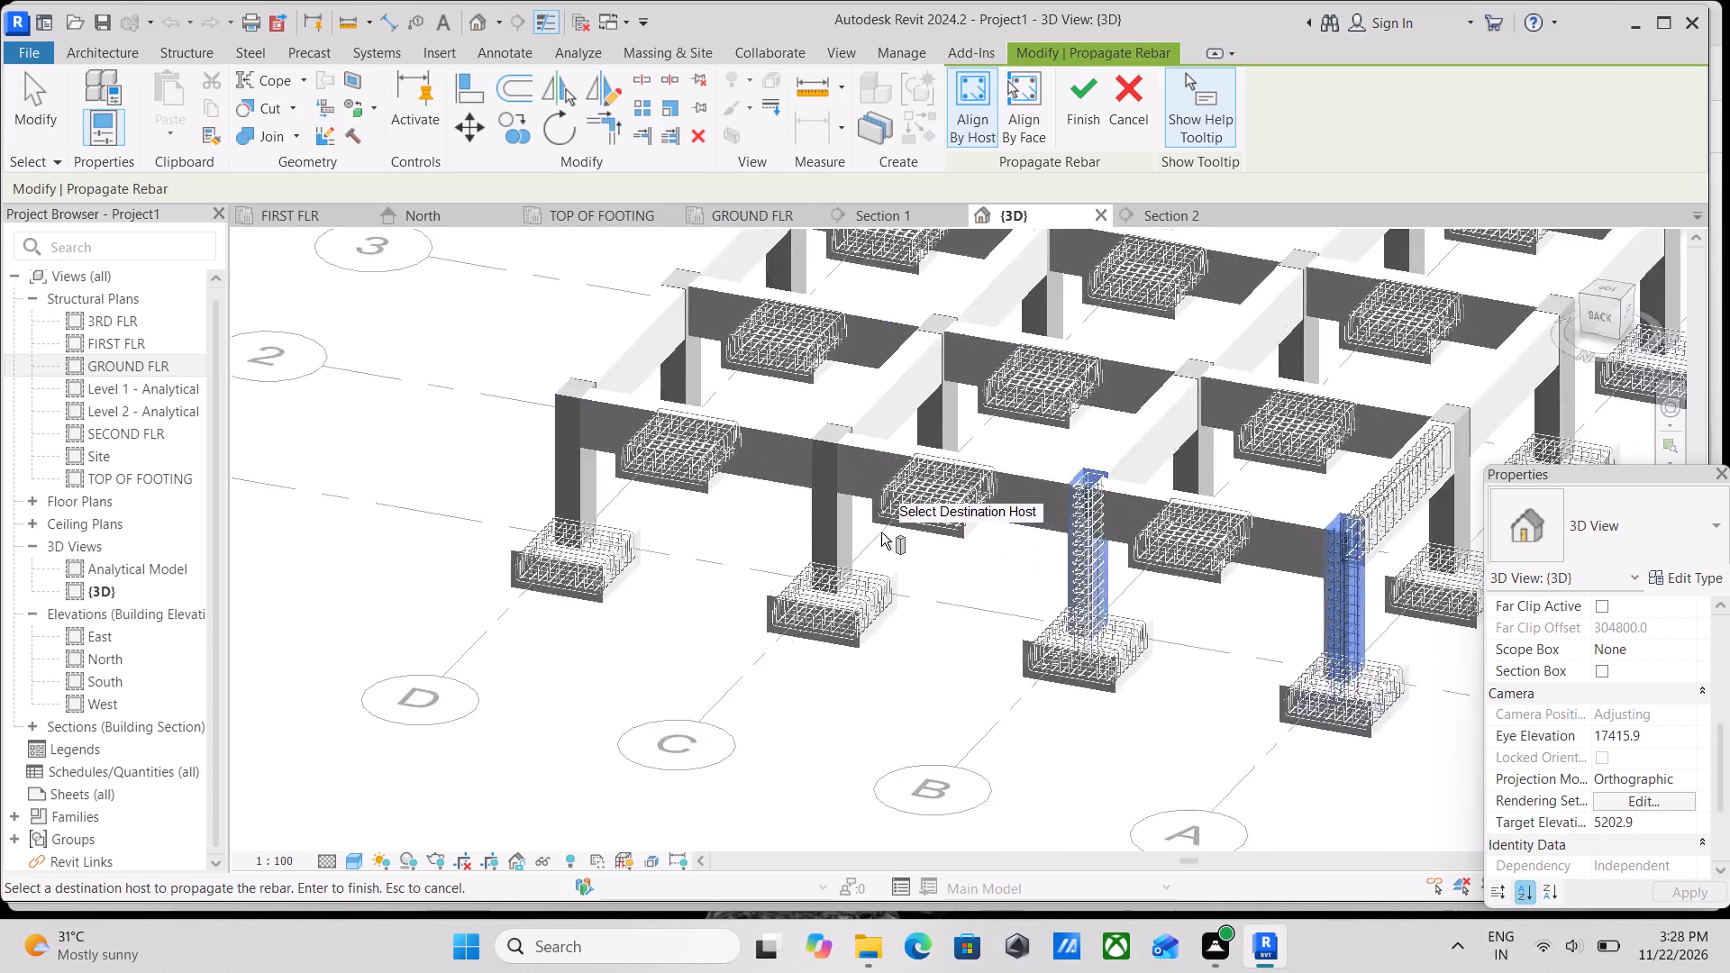
scroll(881, 532, up, 2)
click(797, 531)
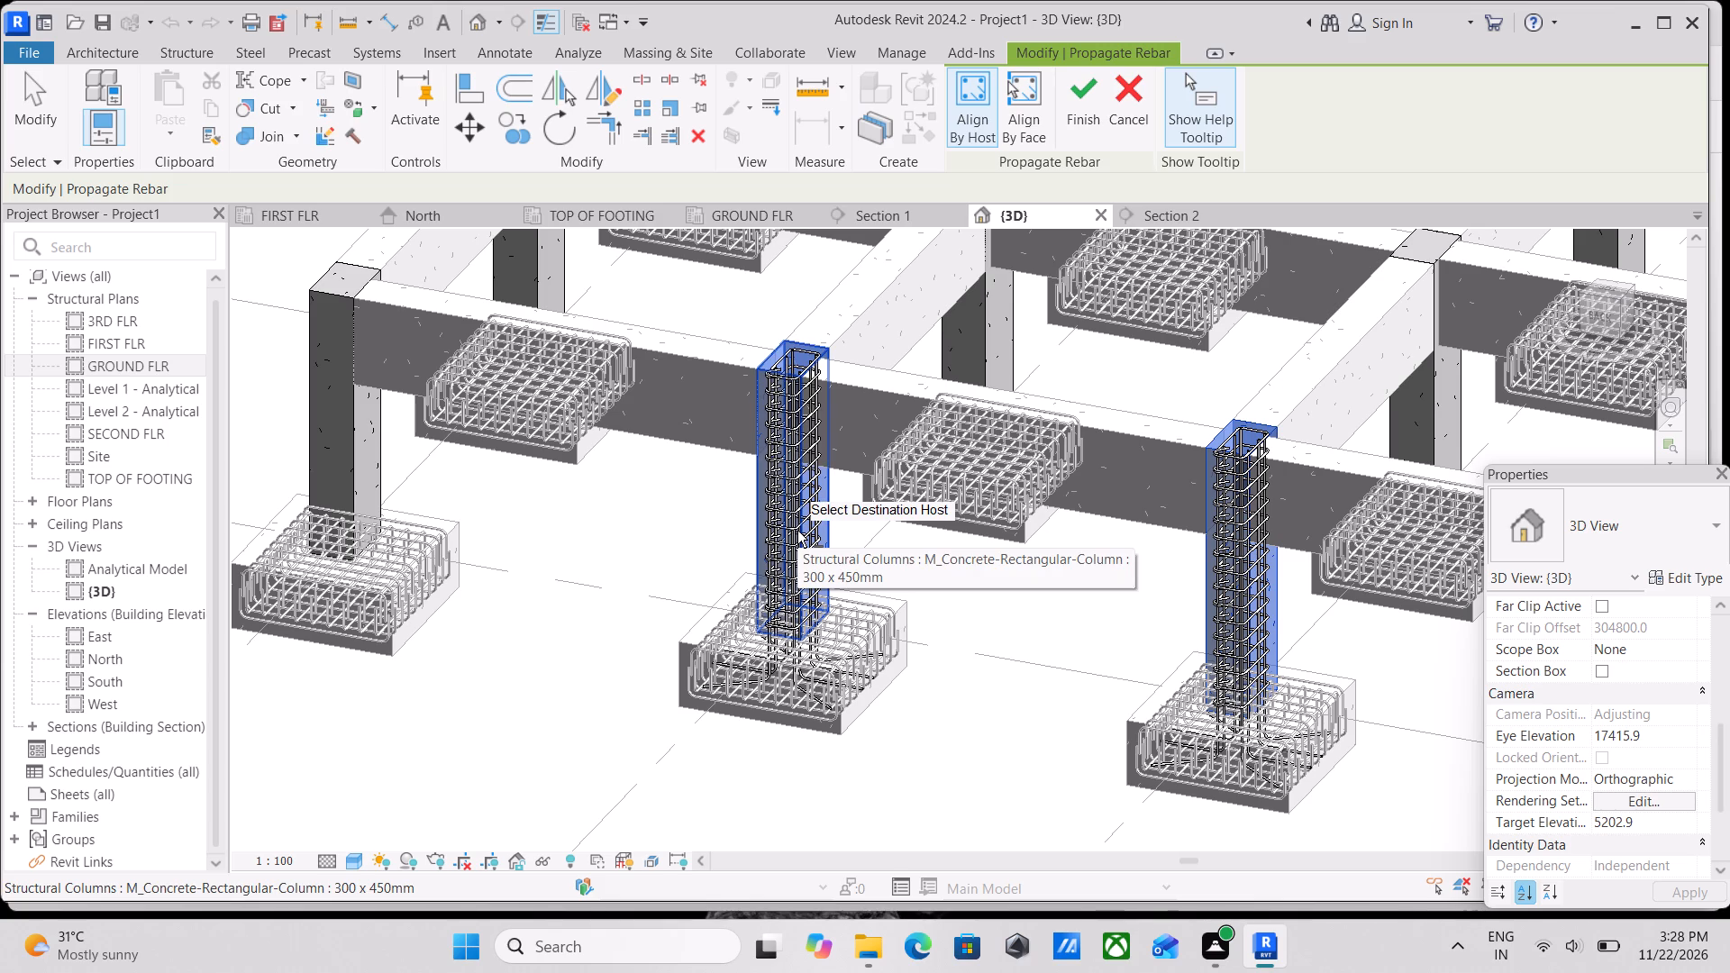
middle_drag(796, 529, 988, 635)
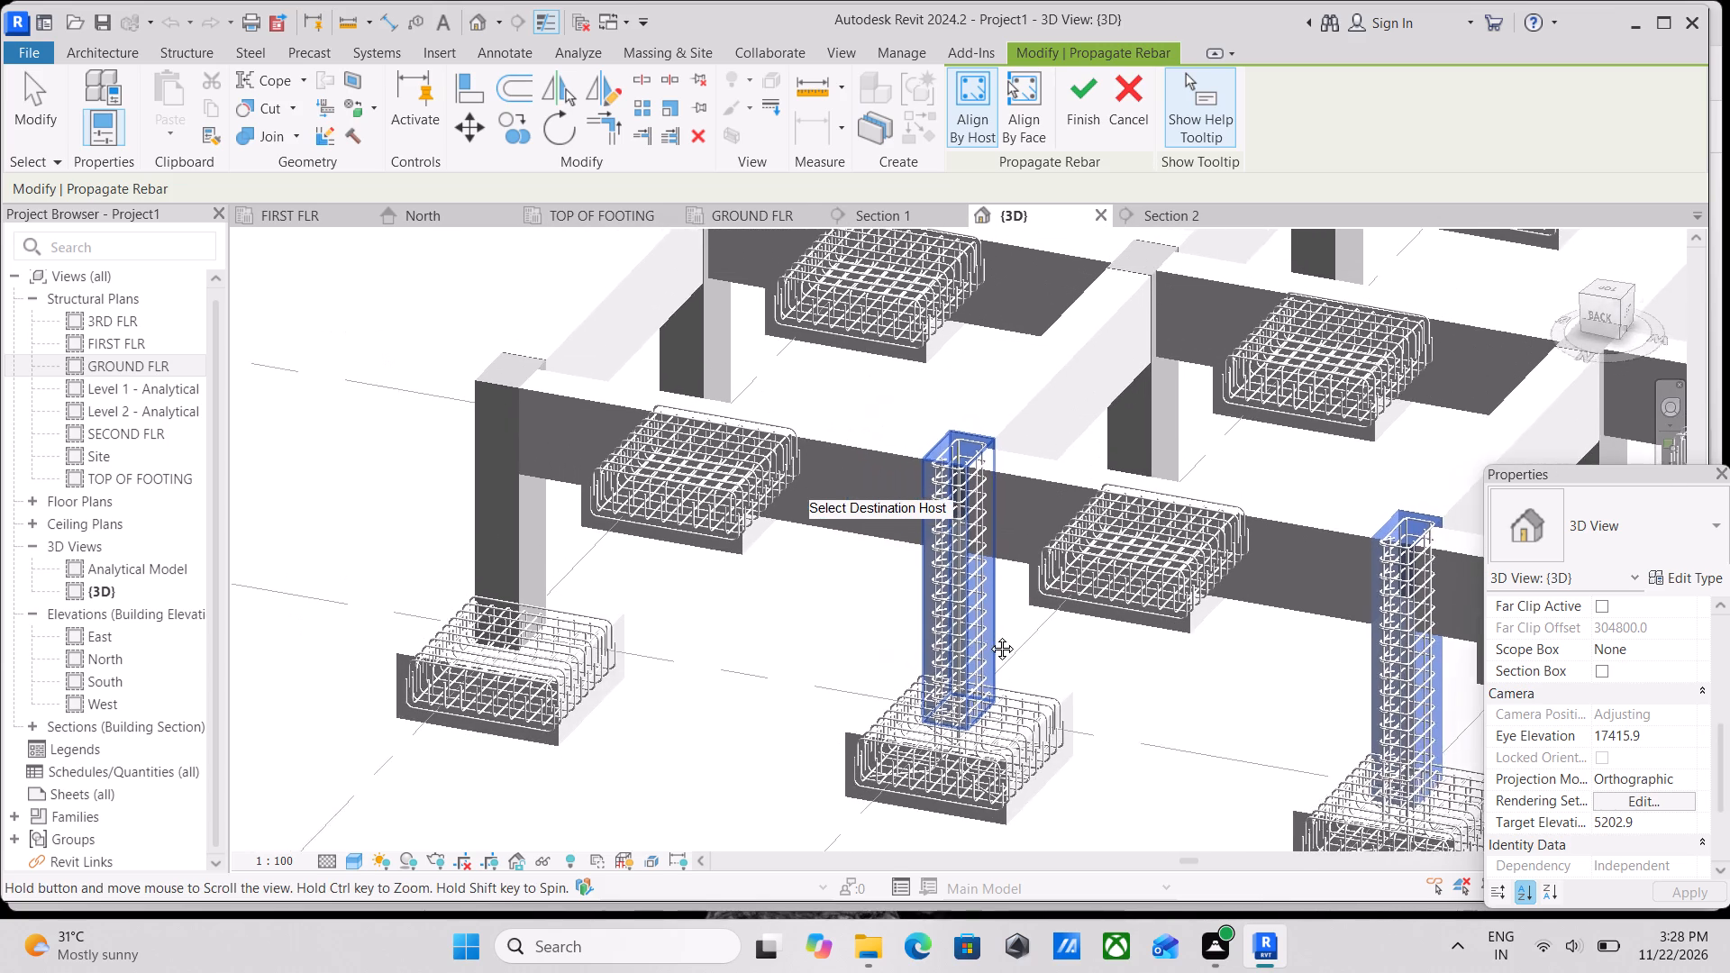
middle_drag(988, 635, 990, 635)
scroll(677, 589, up, 3)
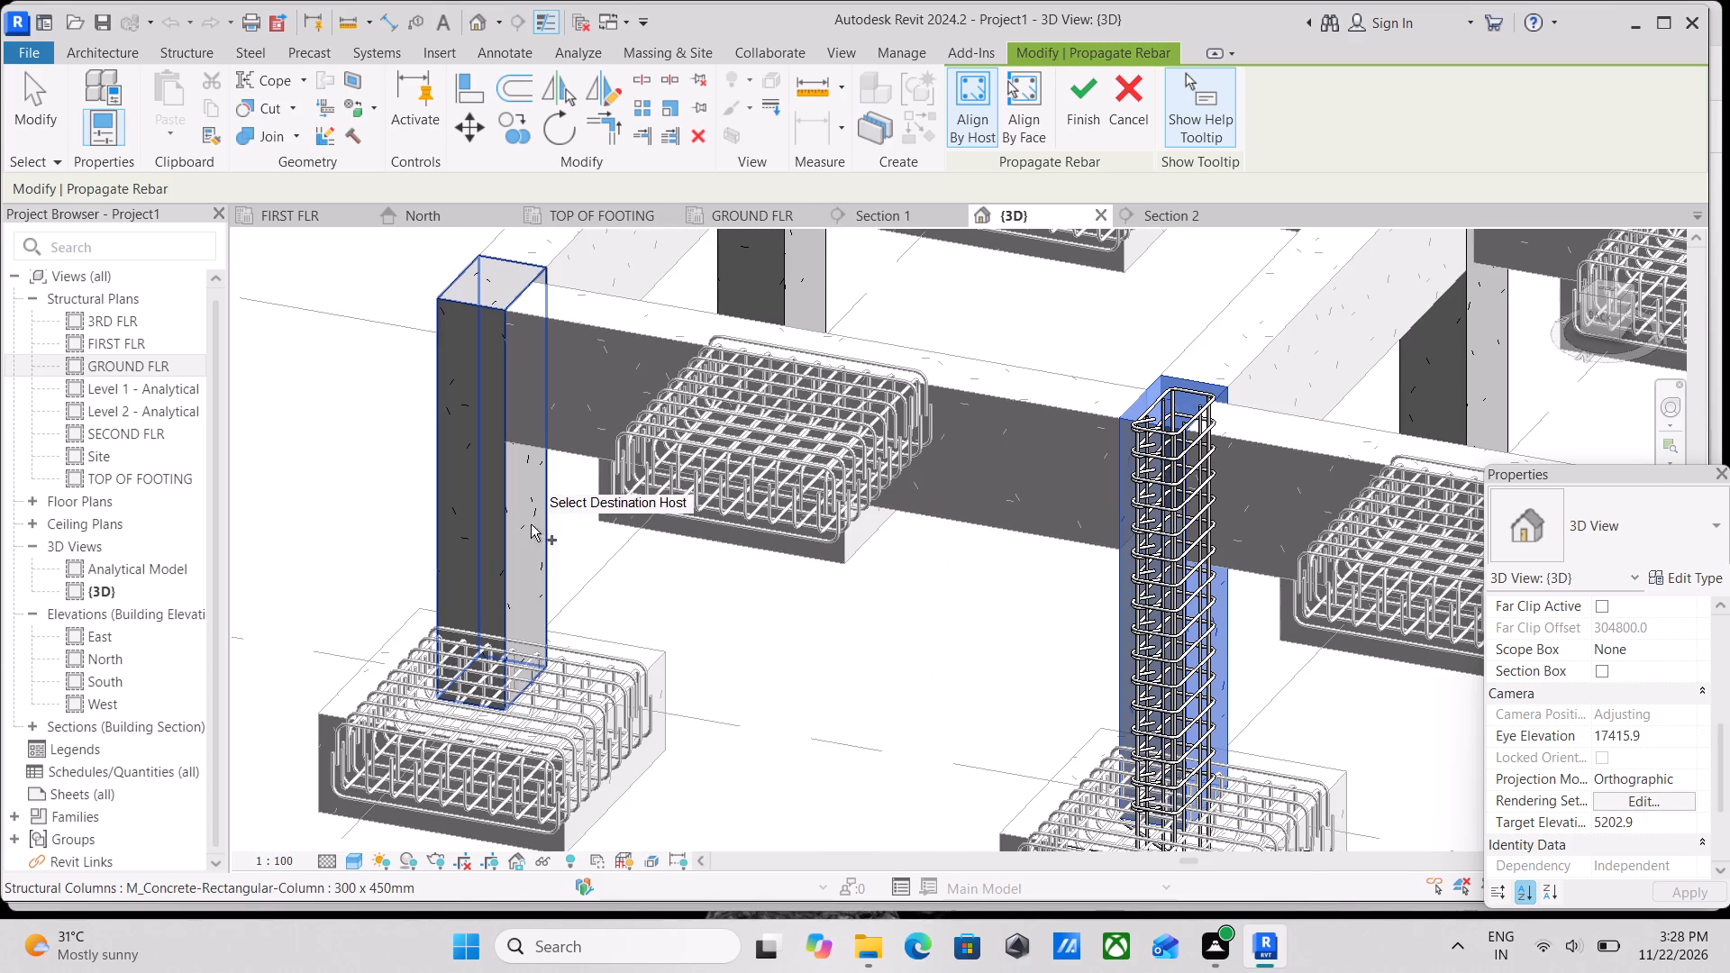
click(505, 524)
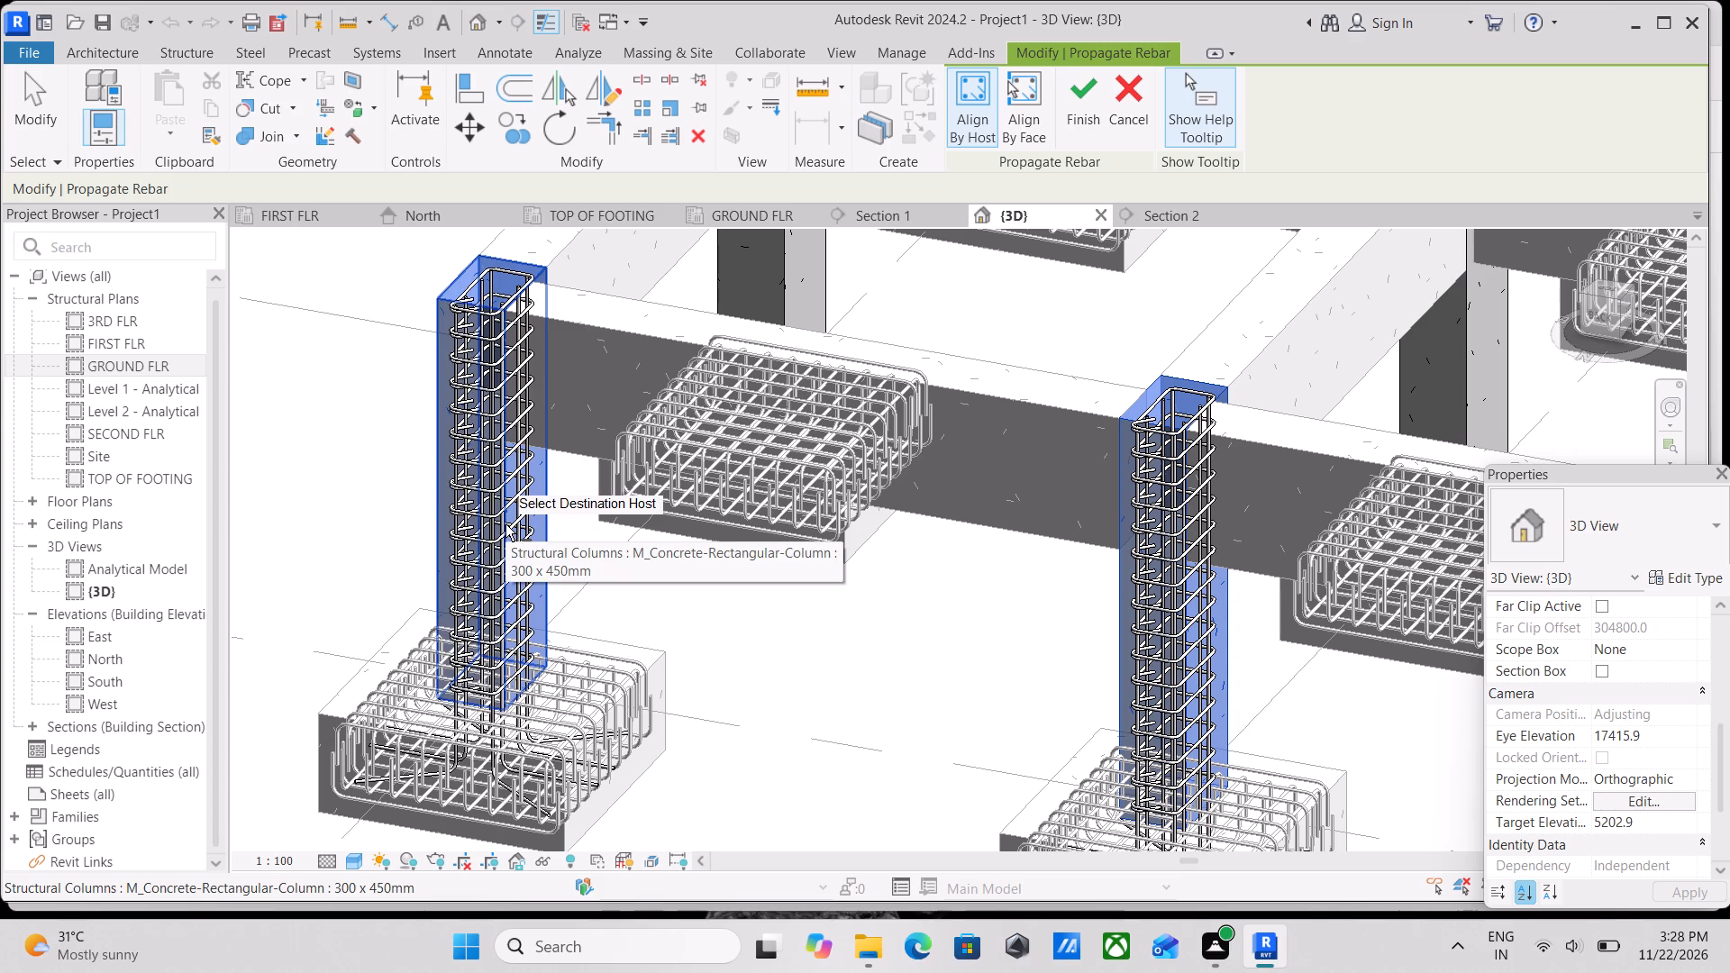
Add the columns along grid D at grids 2, 3 and 4 as destination hosts for the propagated column rebar.
scroll(505, 524, down, 4)
scroll(529, 450, down, 3)
middle_drag(599, 399, 612, 423)
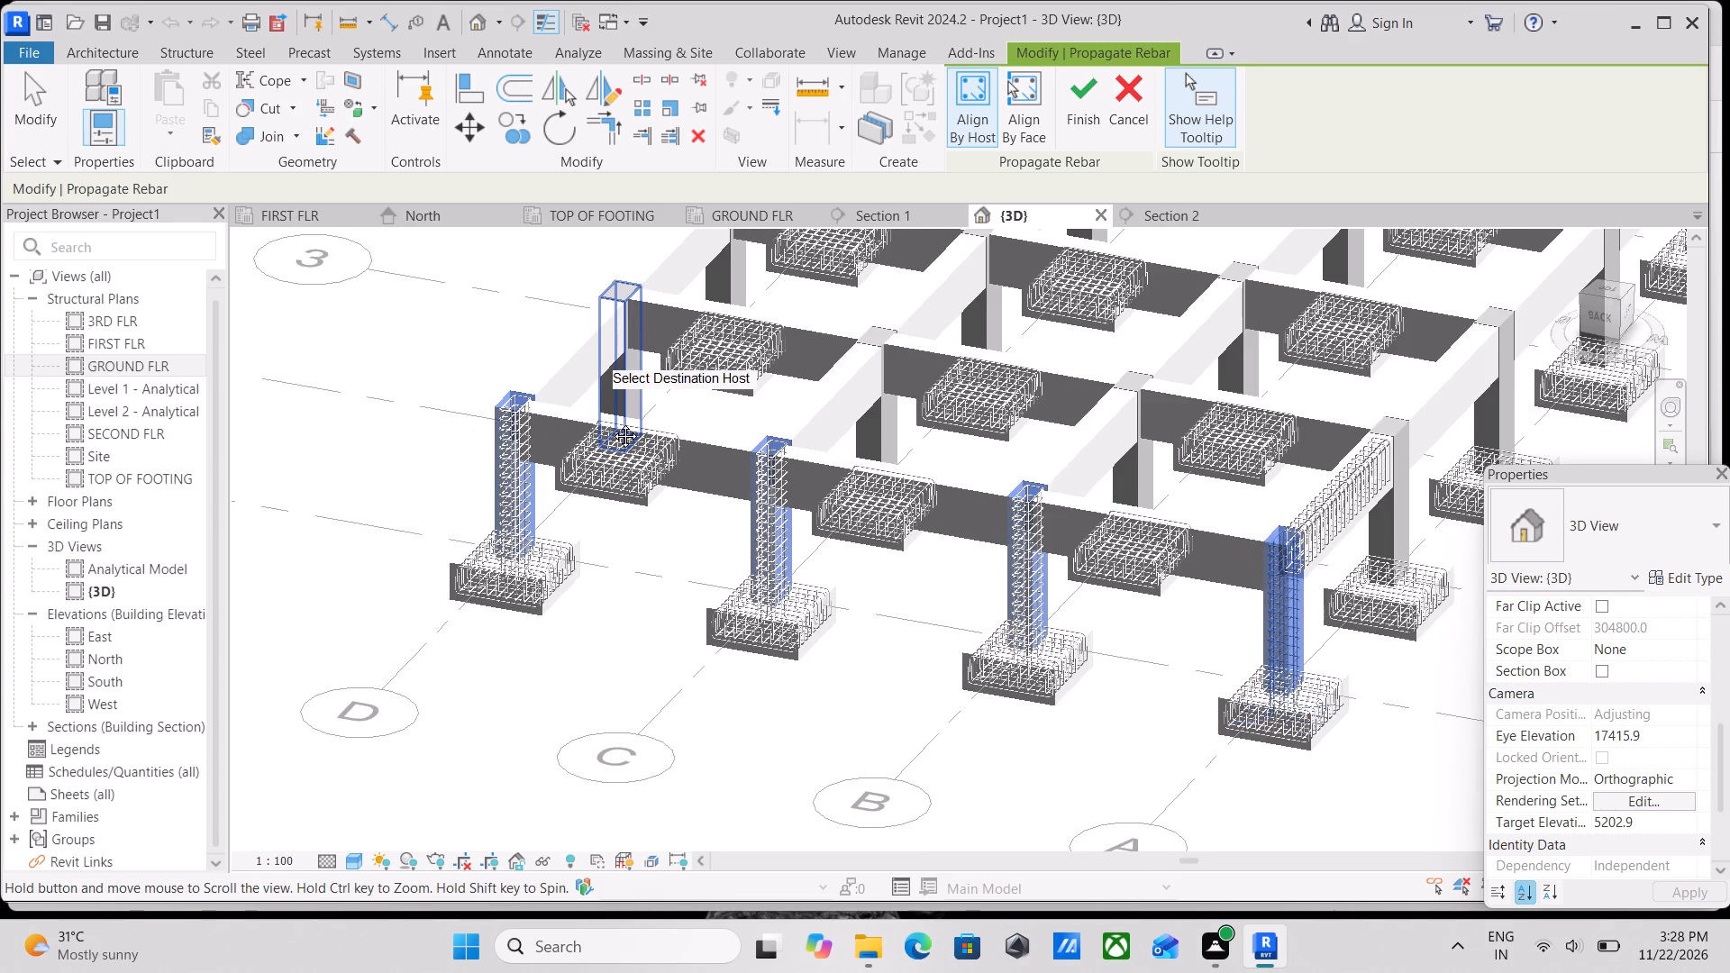
middle_drag(612, 423, 583, 642)
scroll(588, 536, up, 3)
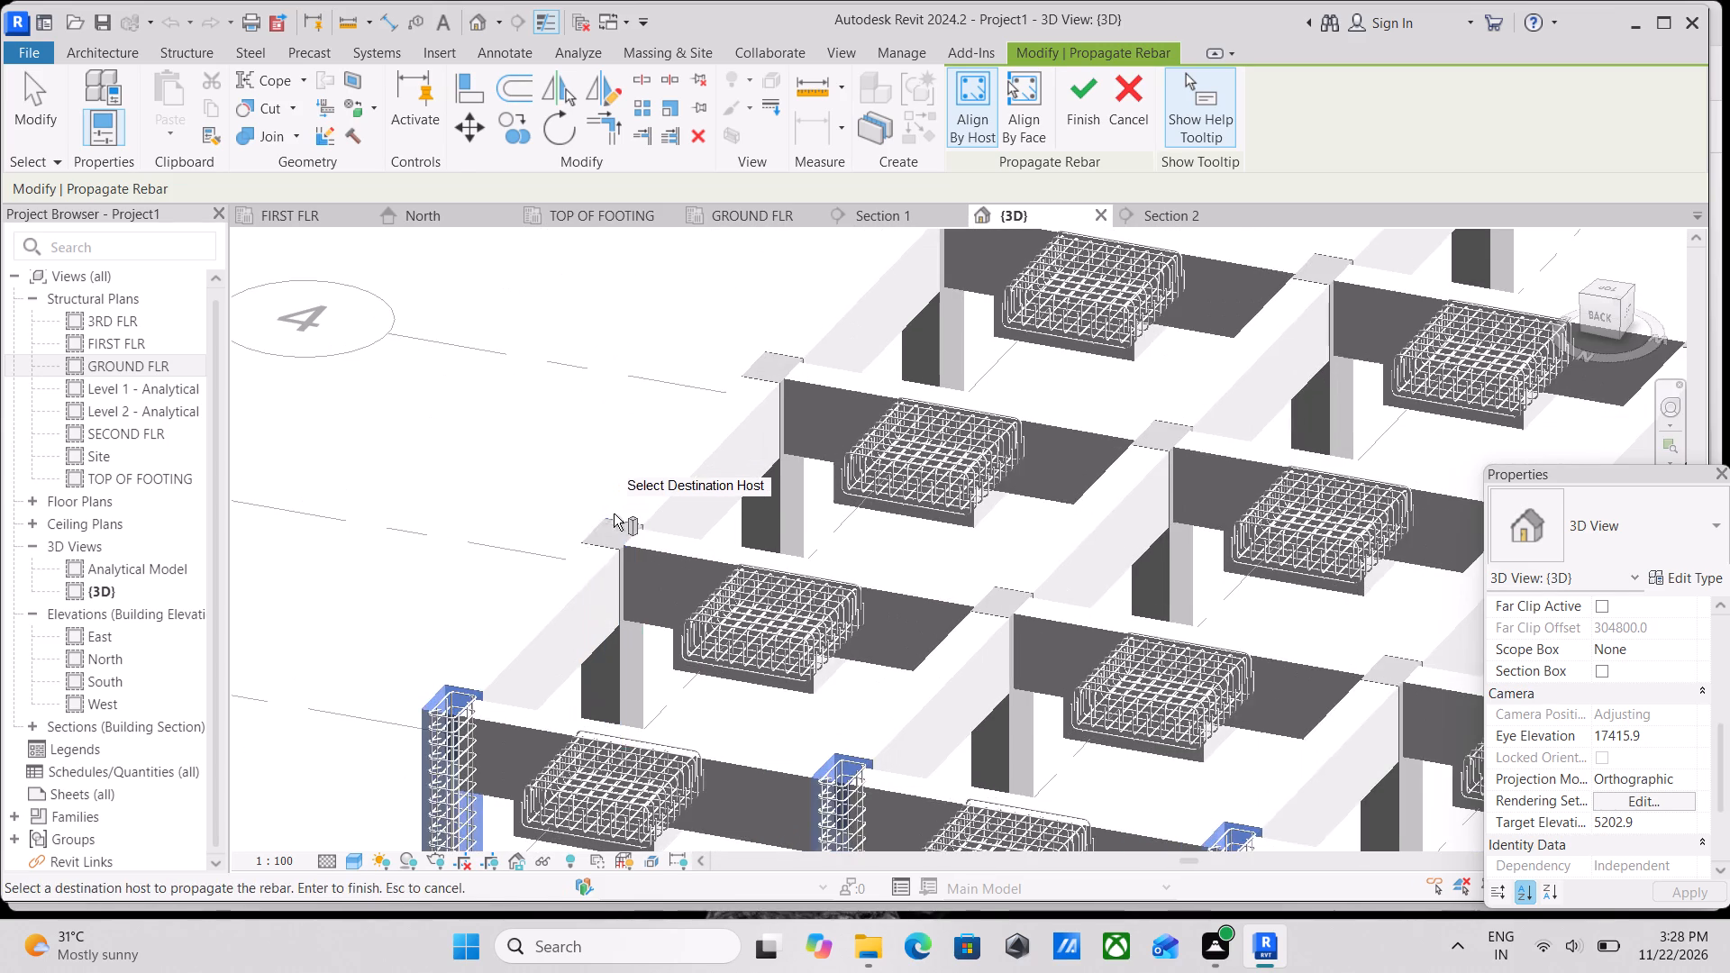
click(605, 528)
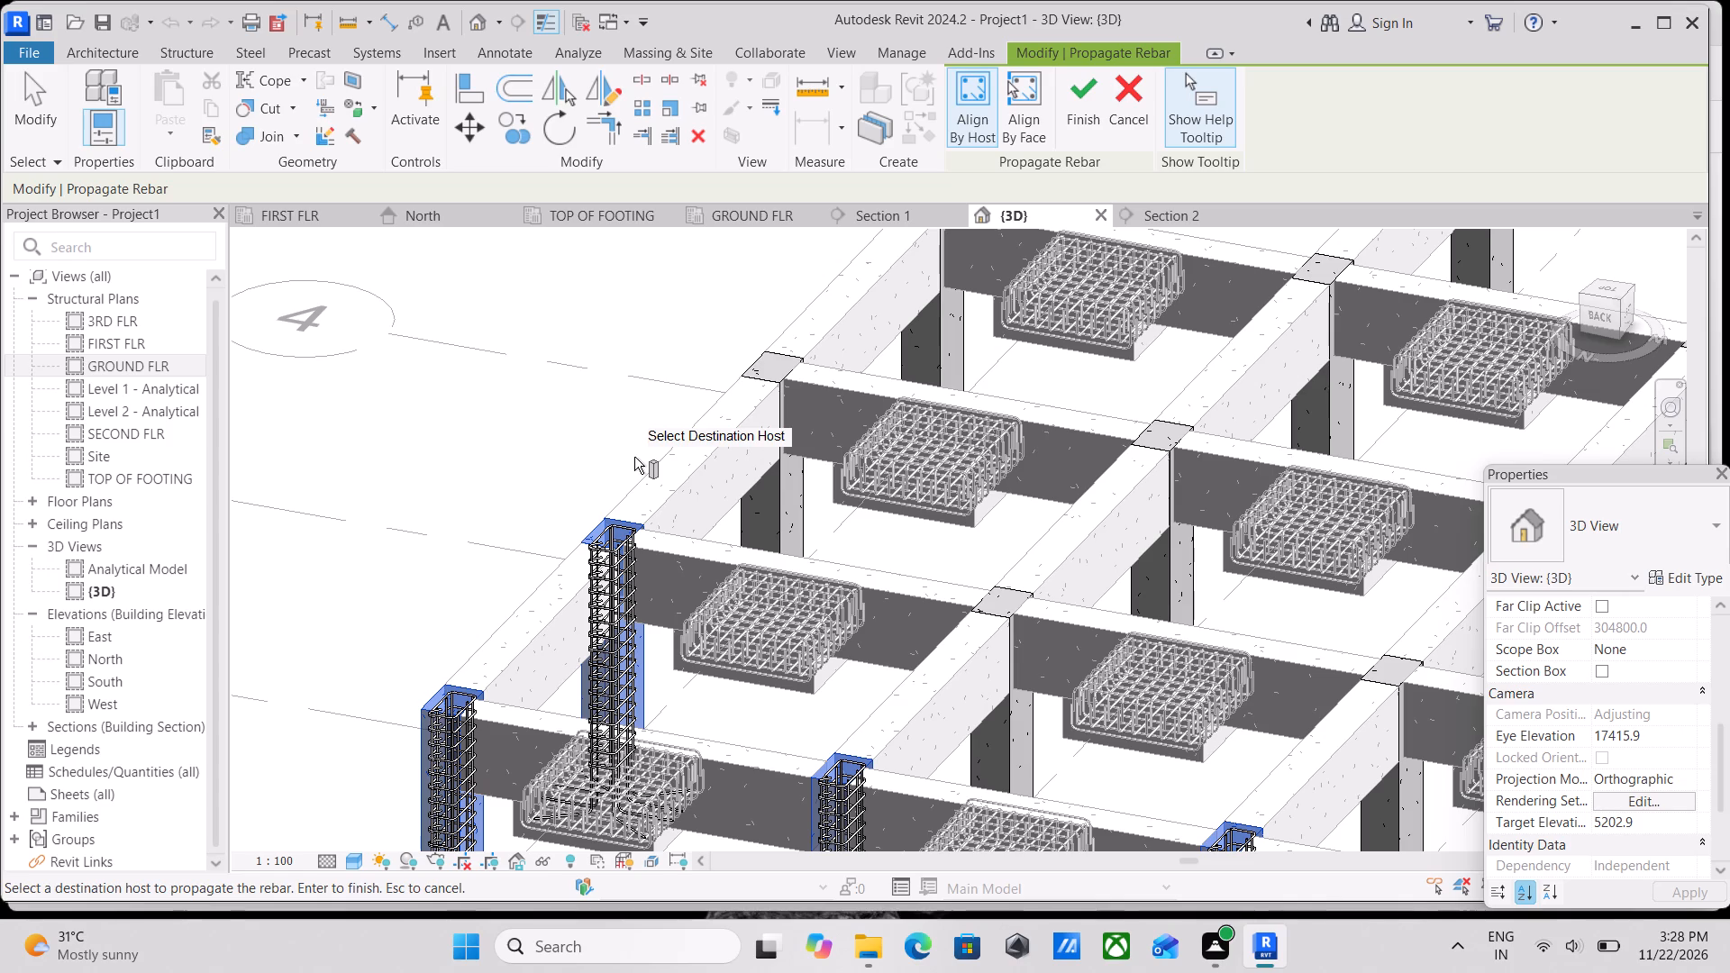
scroll(650, 457, down, 2)
middle_drag(652, 457, 629, 605)
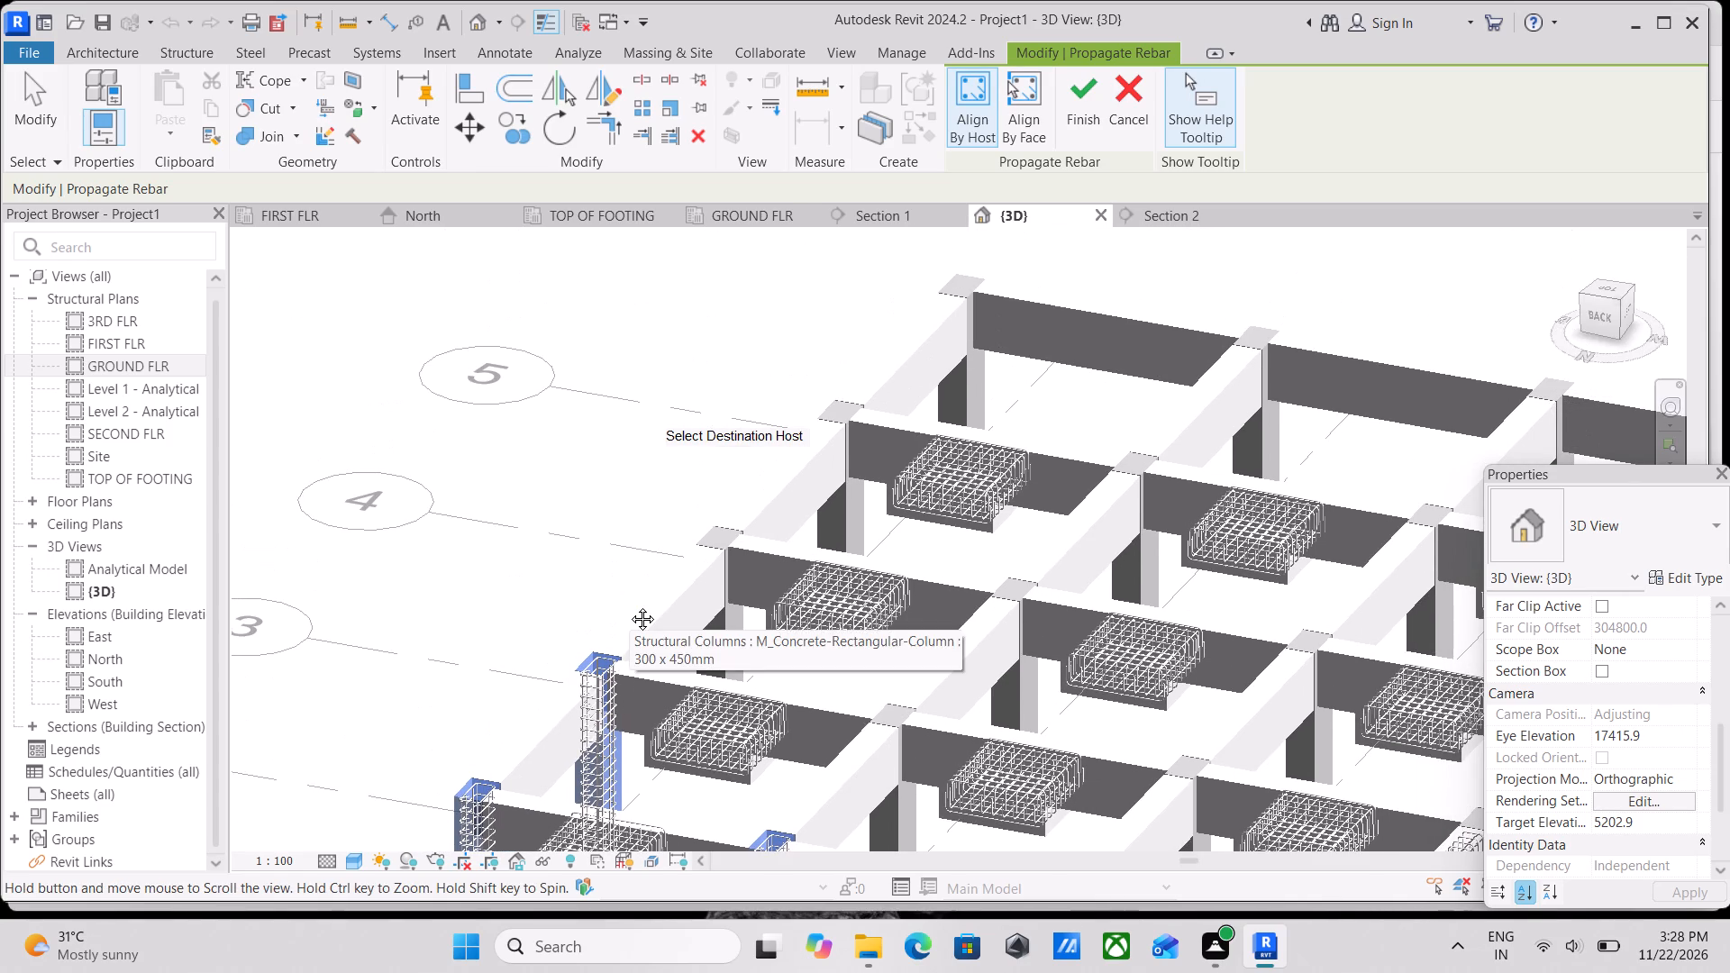
middle_drag(629, 605, 611, 665)
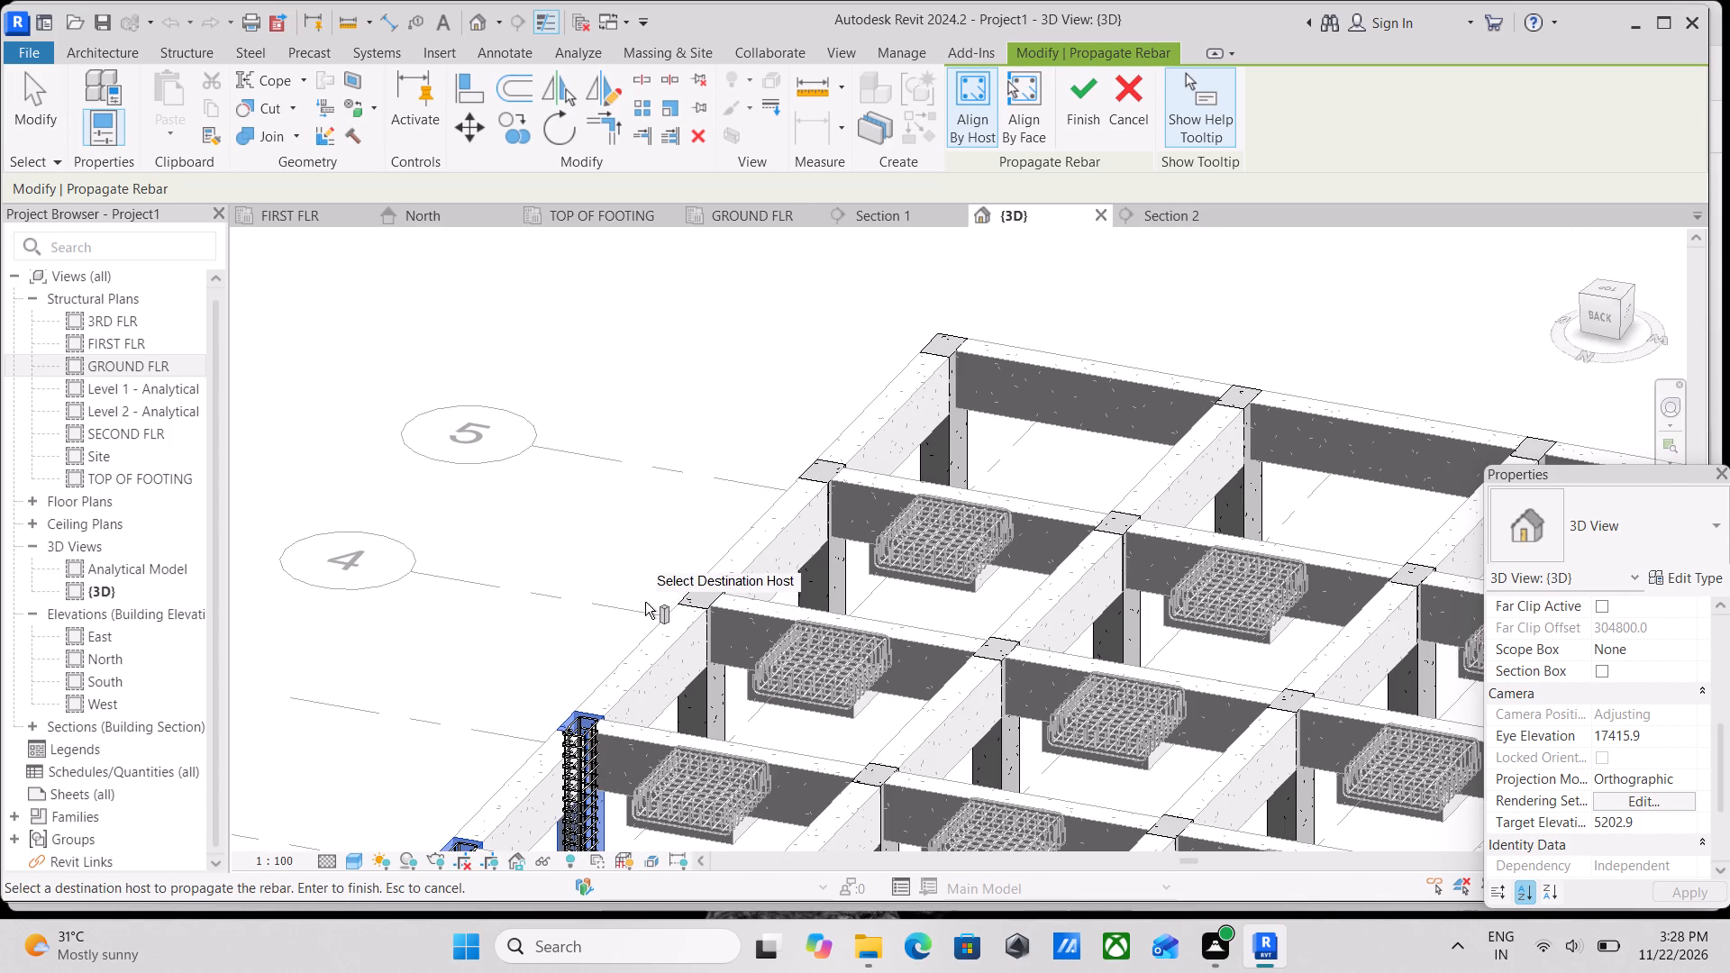
click(678, 597)
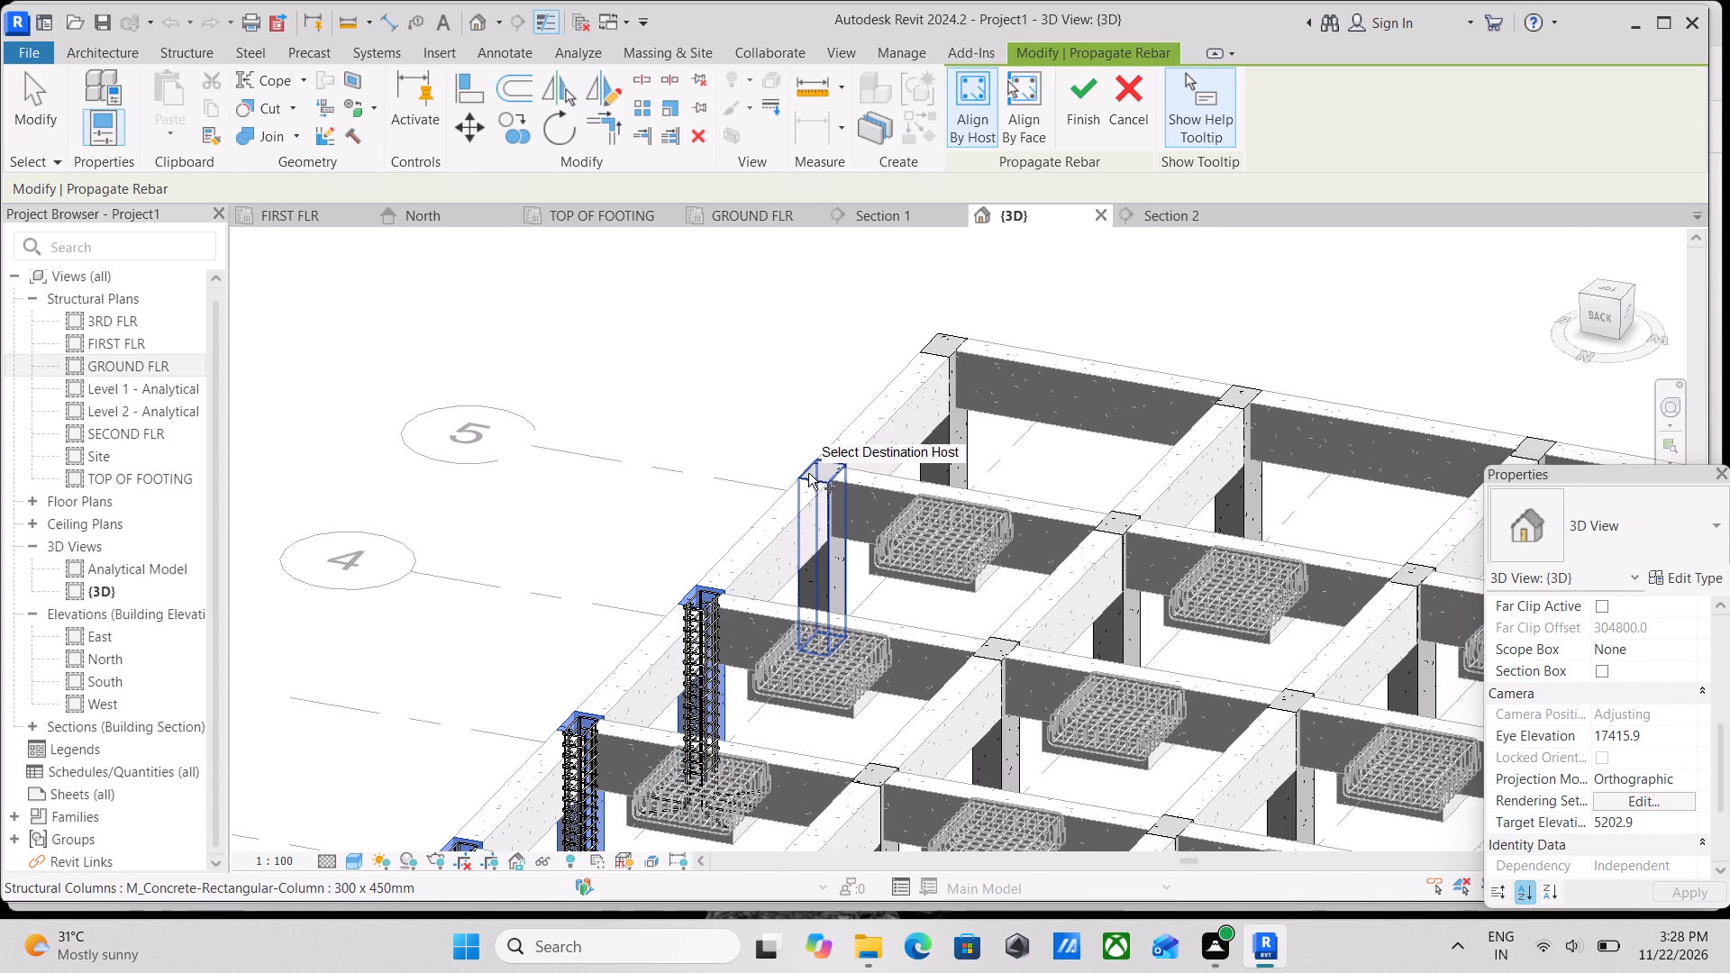
click(808, 472)
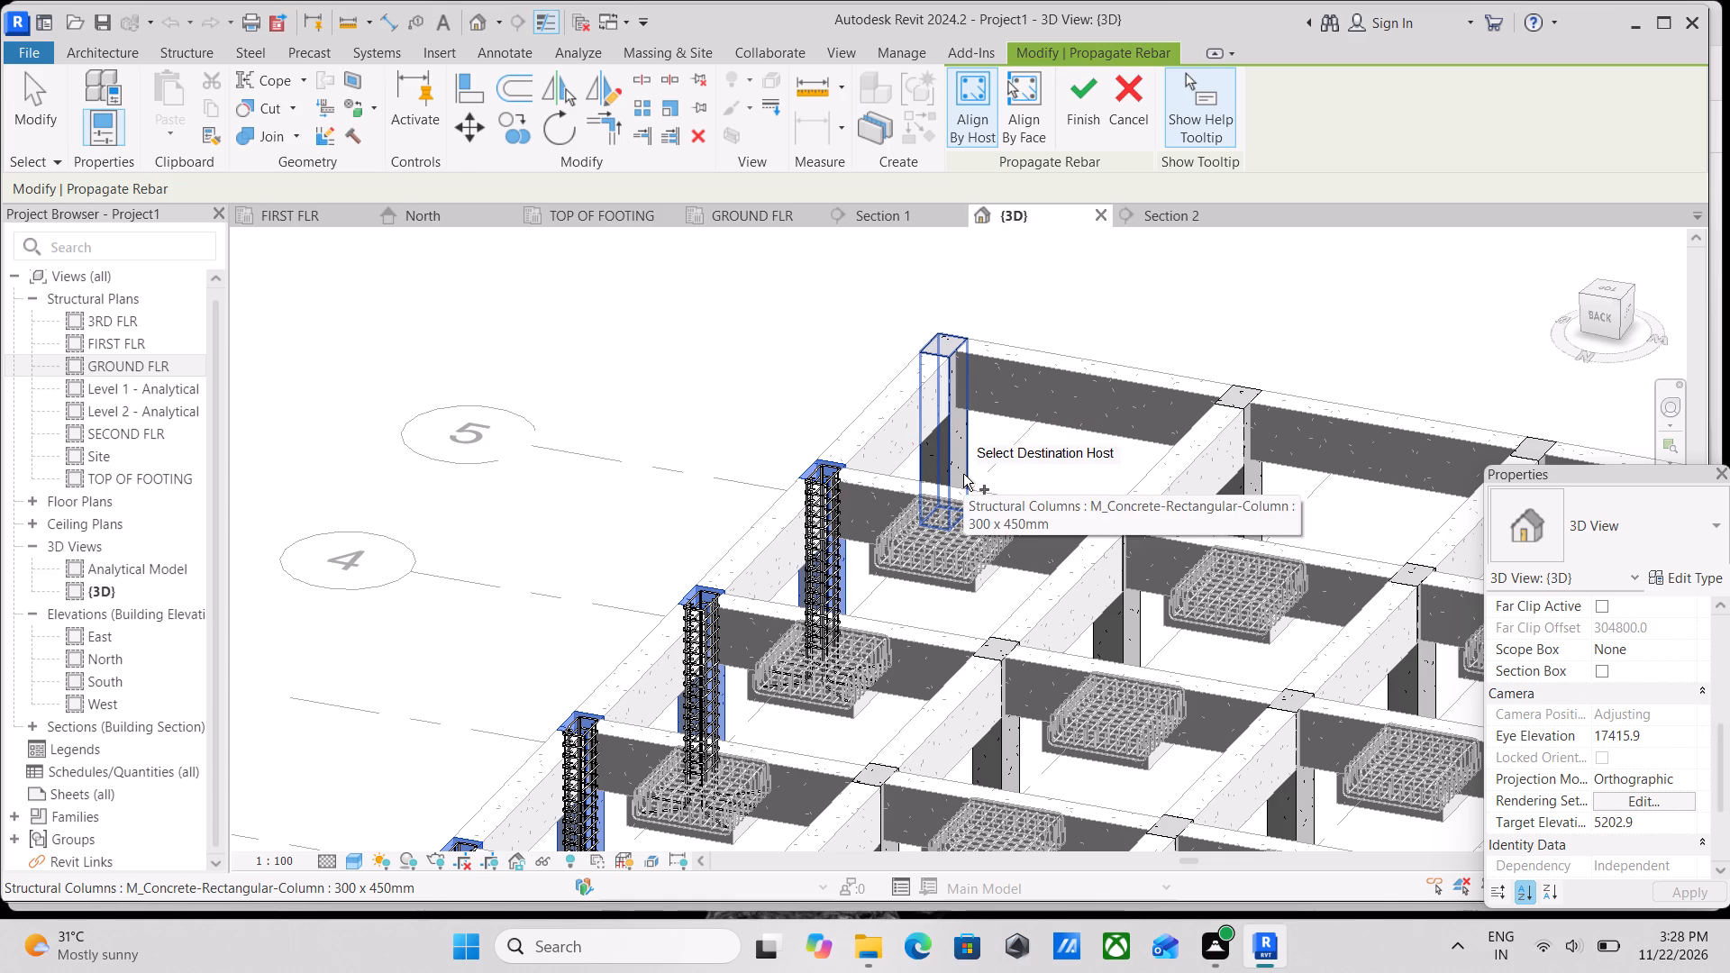
Add the corner column at grids D and 5 as a destination host for the propagated rebar.
scroll(963, 474, up, 3)
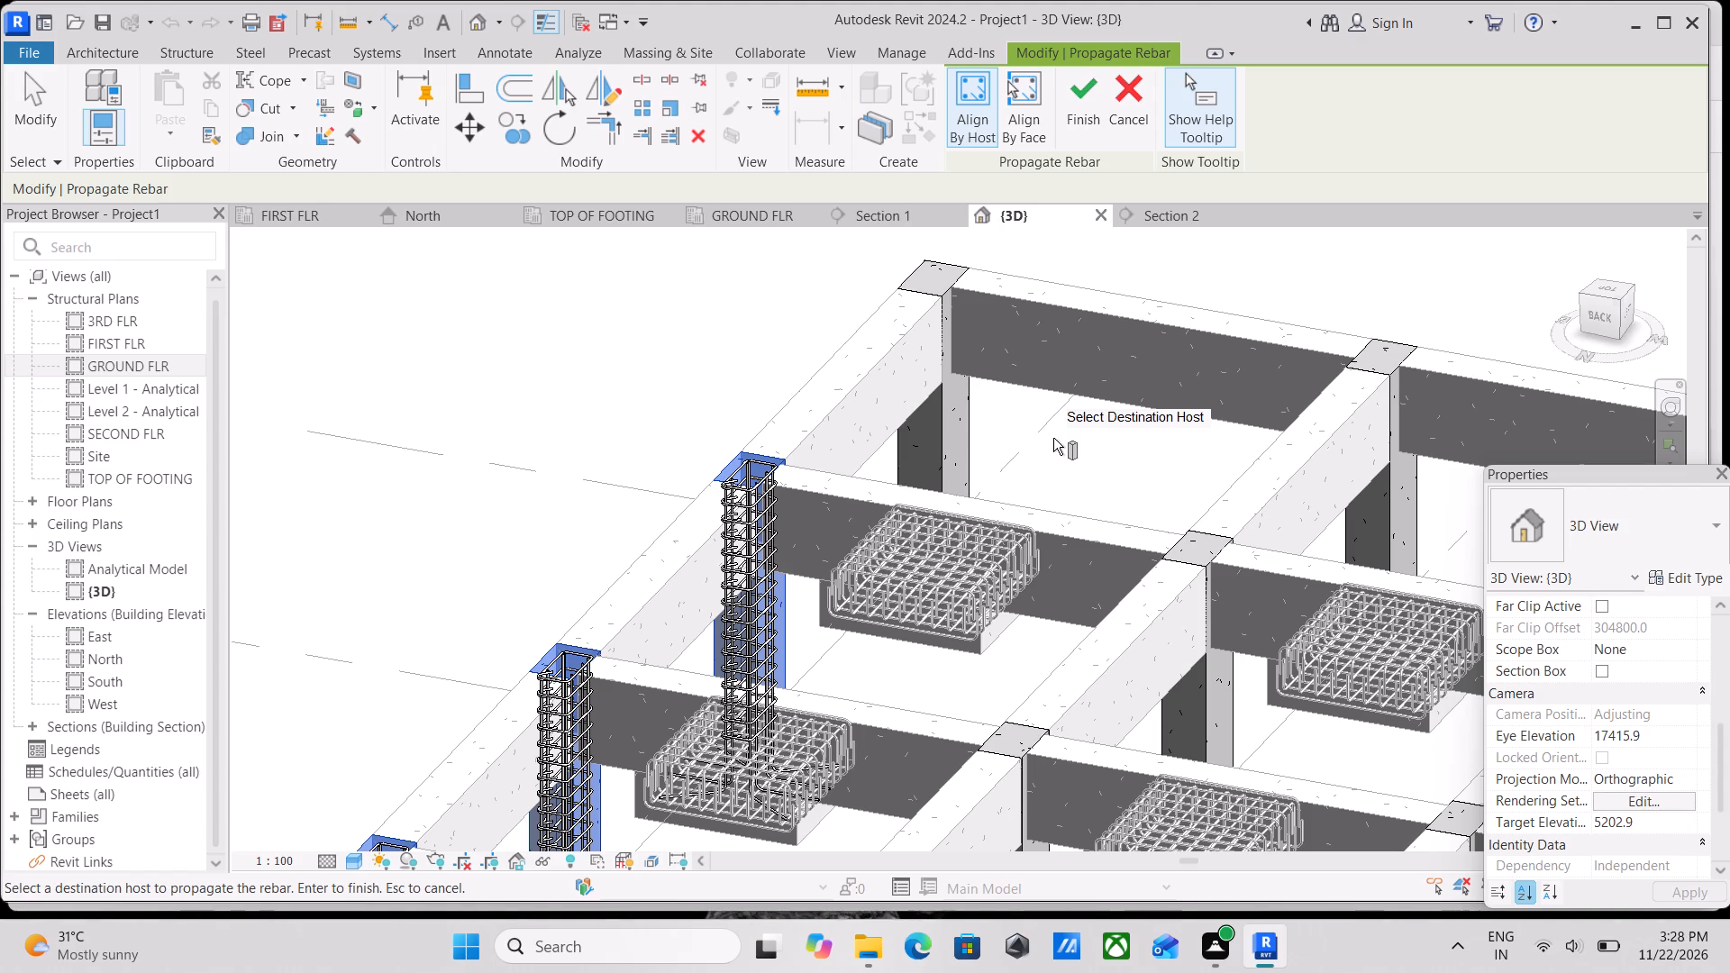
scroll(1053, 438, up, 3)
scroll(904, 330, down, 3)
middle_drag(913, 356, 956, 499)
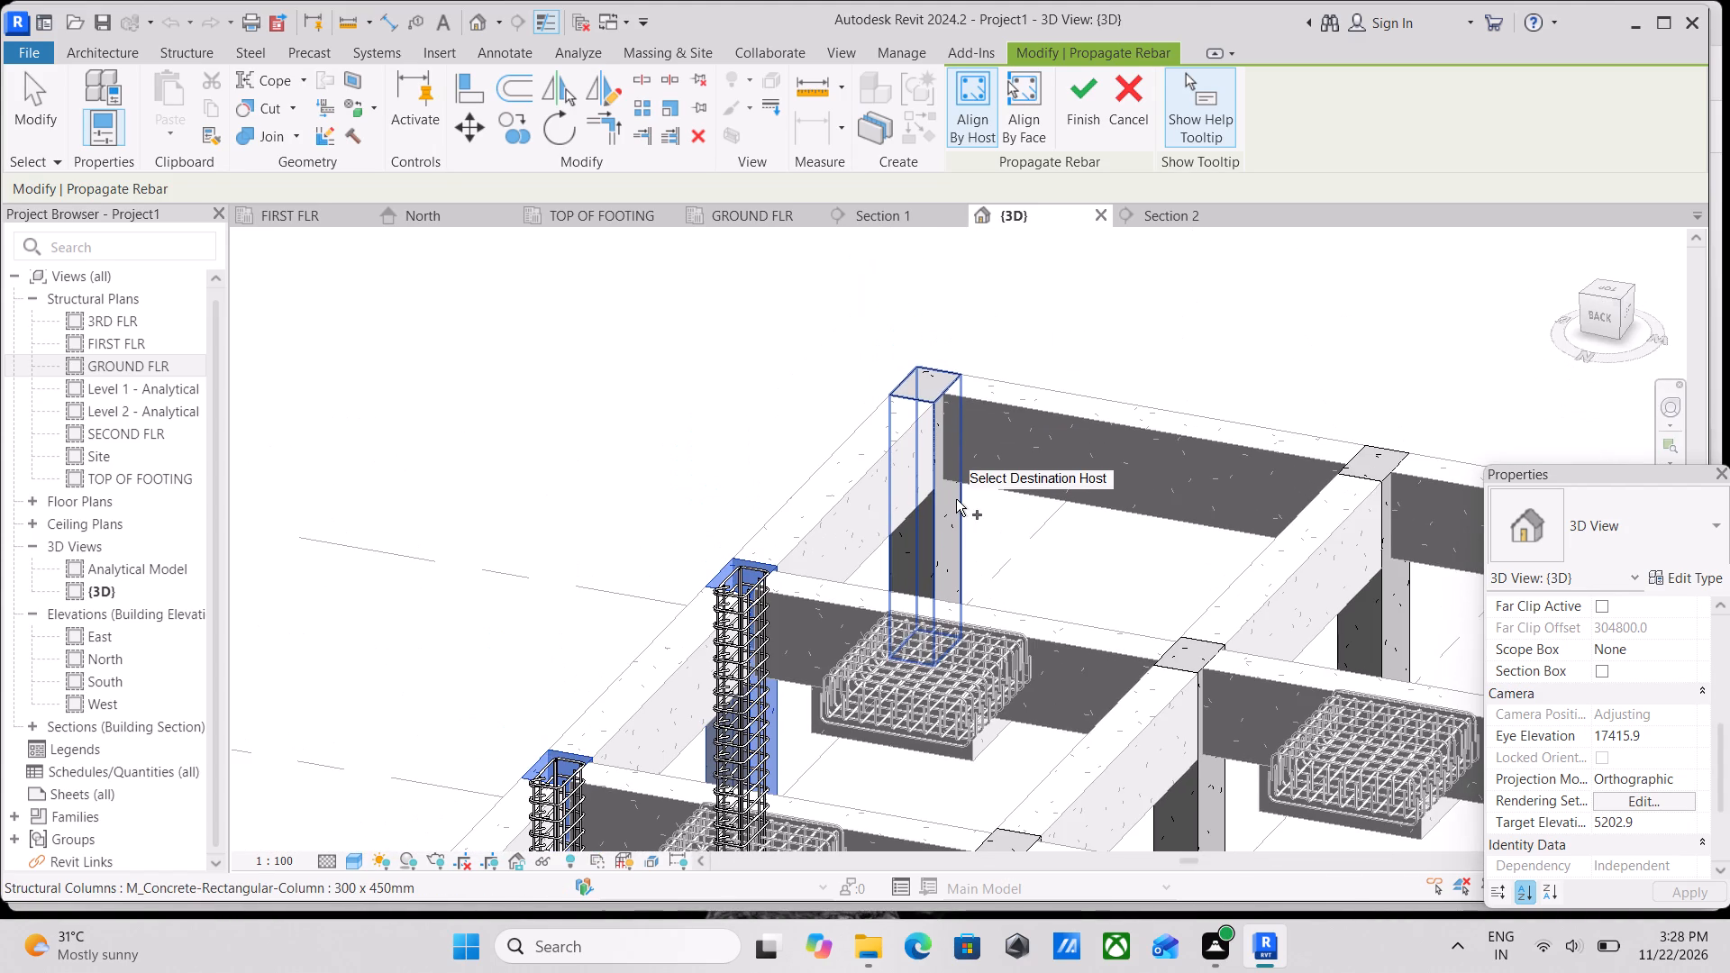
scroll(923, 447, up, 1)
click(918, 377)
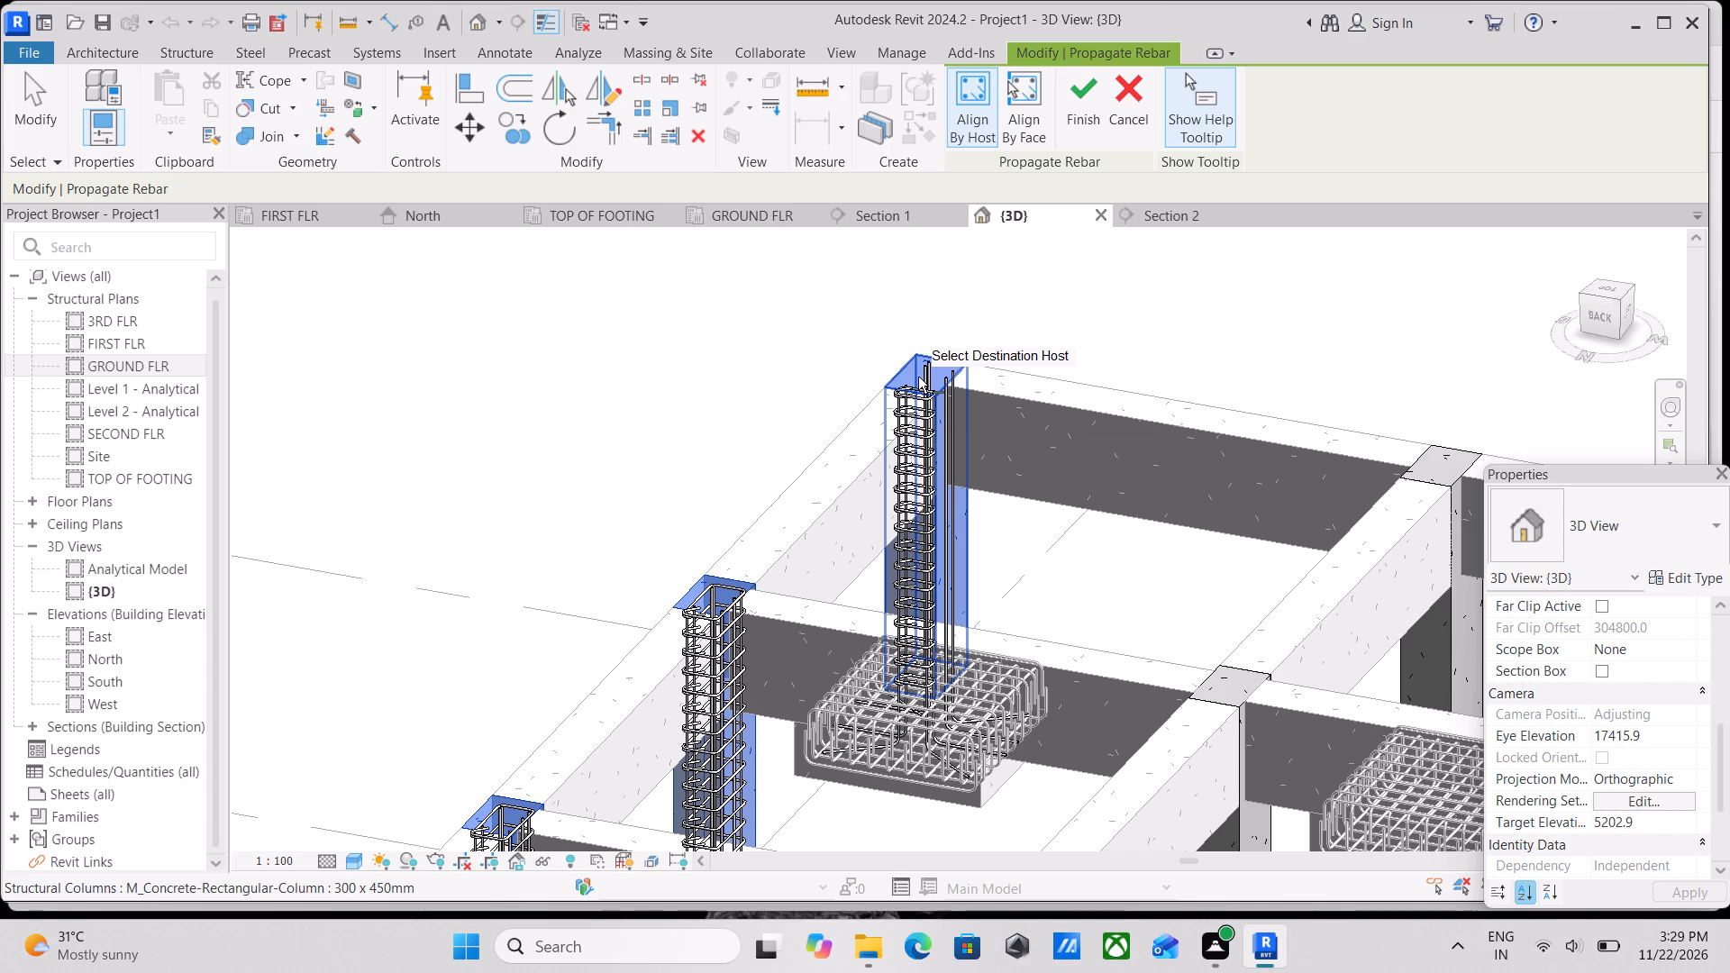
Add the columns along grid C at grids 5, 4 and 3 as destination hosts for the column rebar.
scroll(918, 377, down, 3)
middle_drag(910, 376, 724, 367)
scroll(987, 378, up, 2)
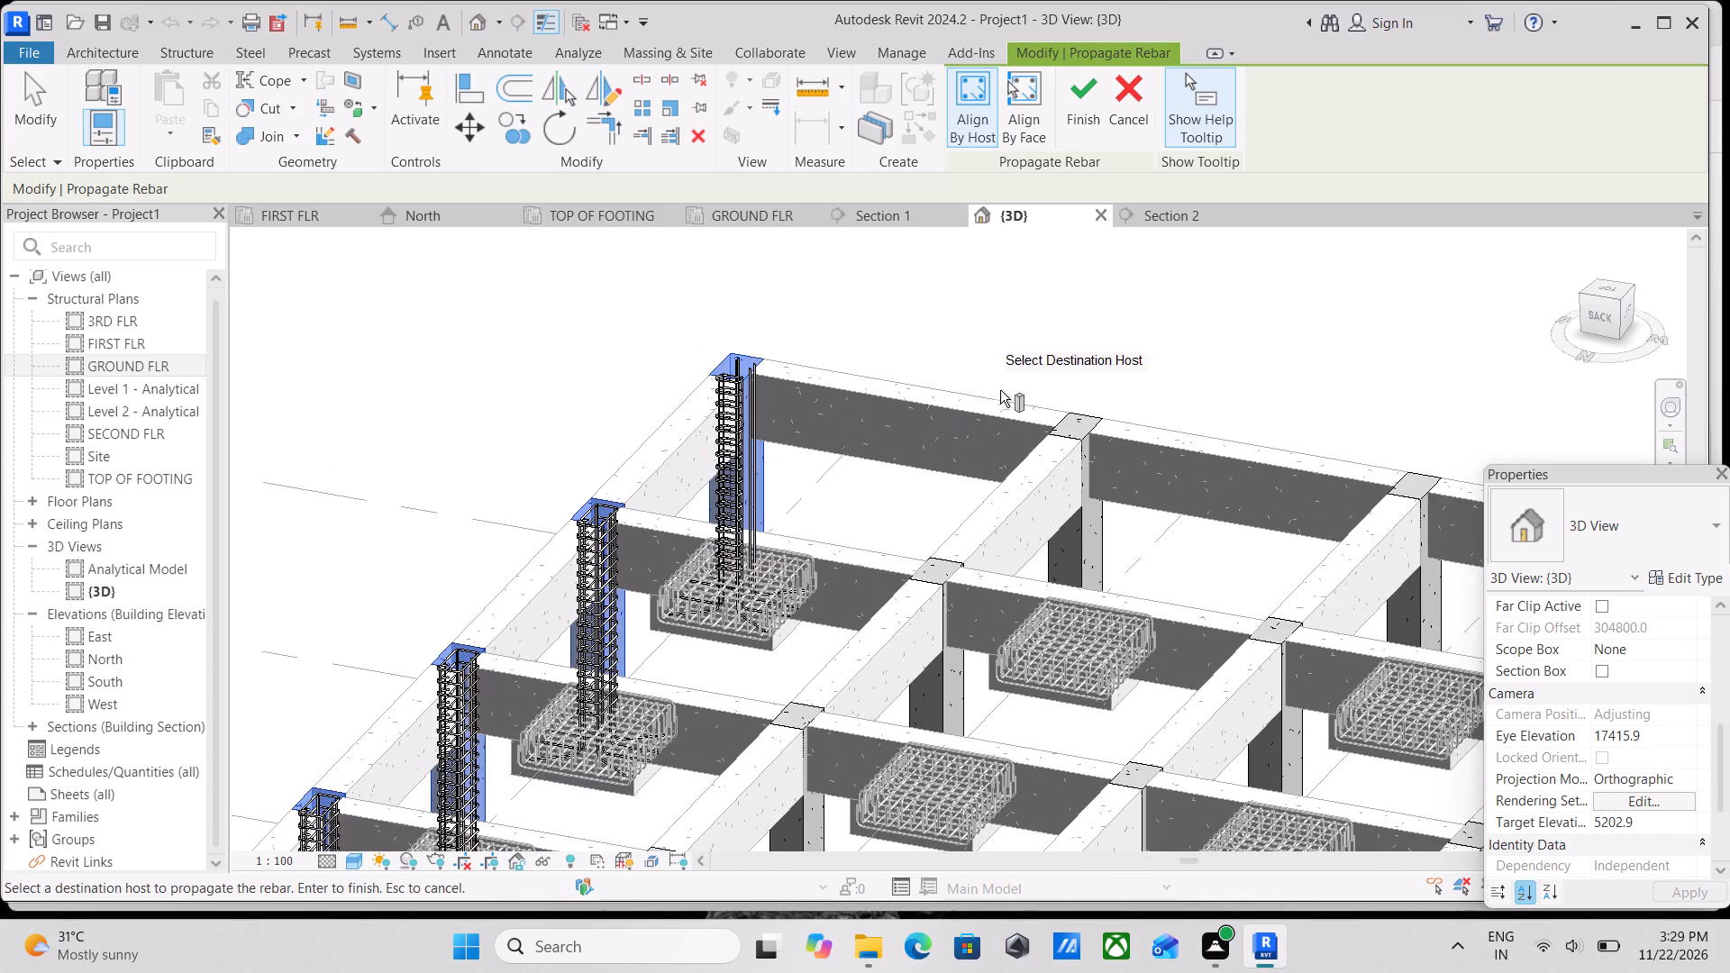
scroll(1000, 390, up, 2)
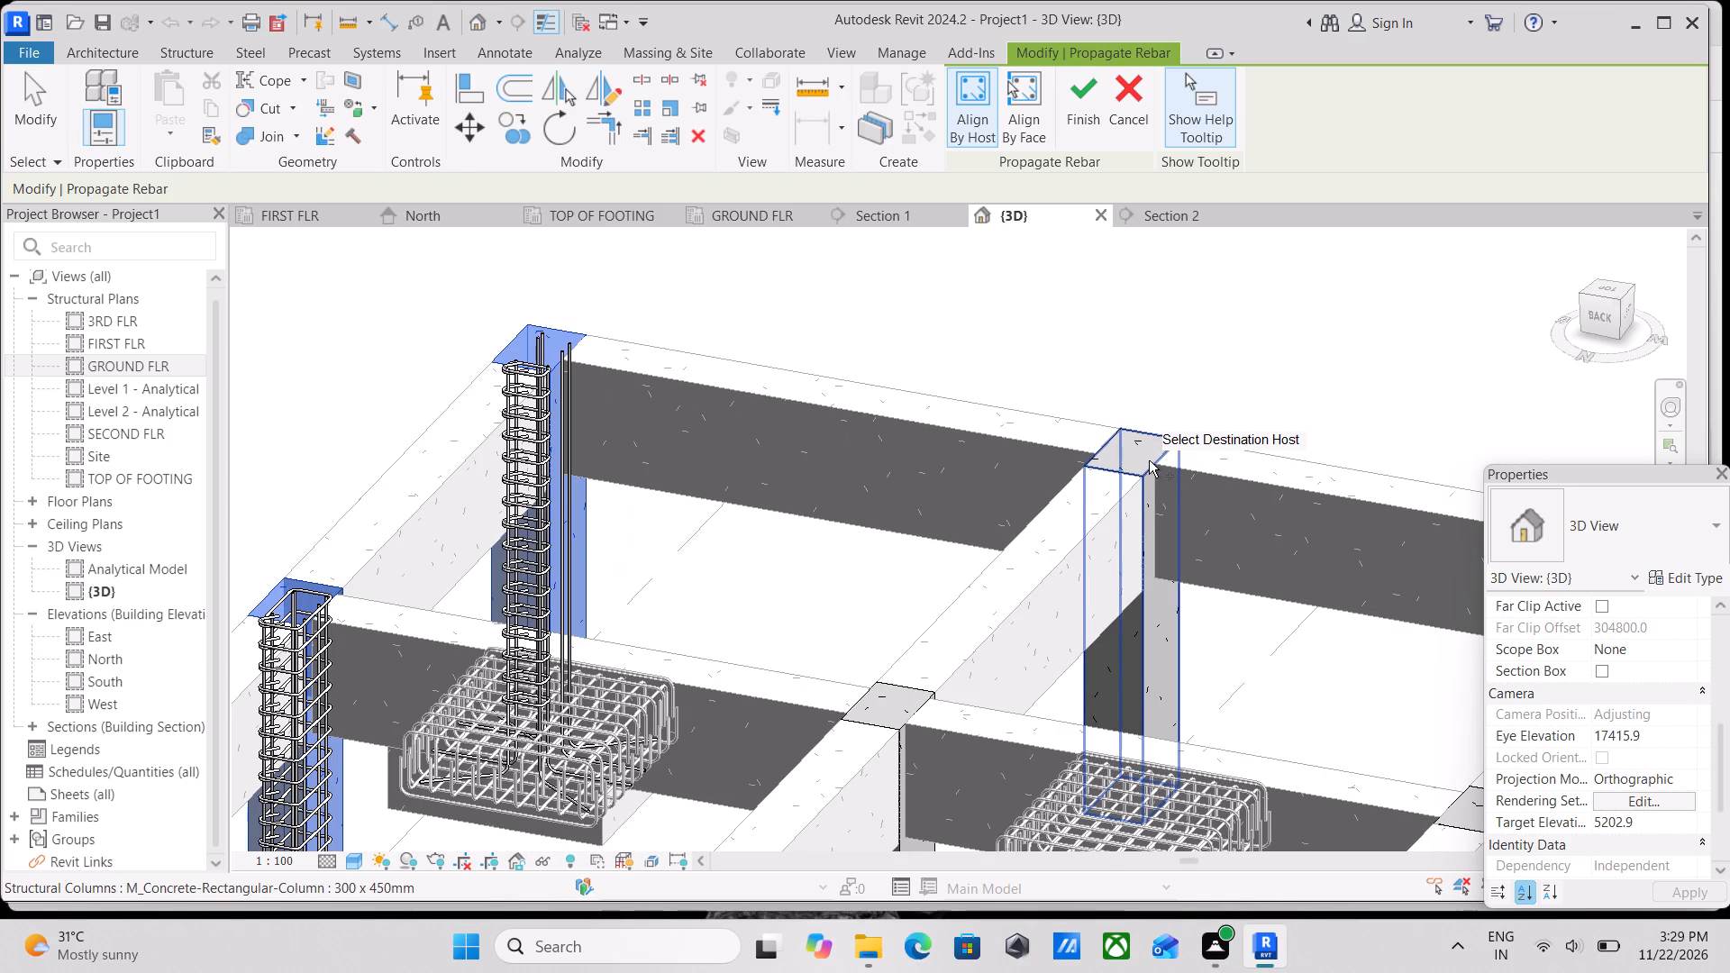
click(1149, 460)
scroll(1149, 460, down, 4)
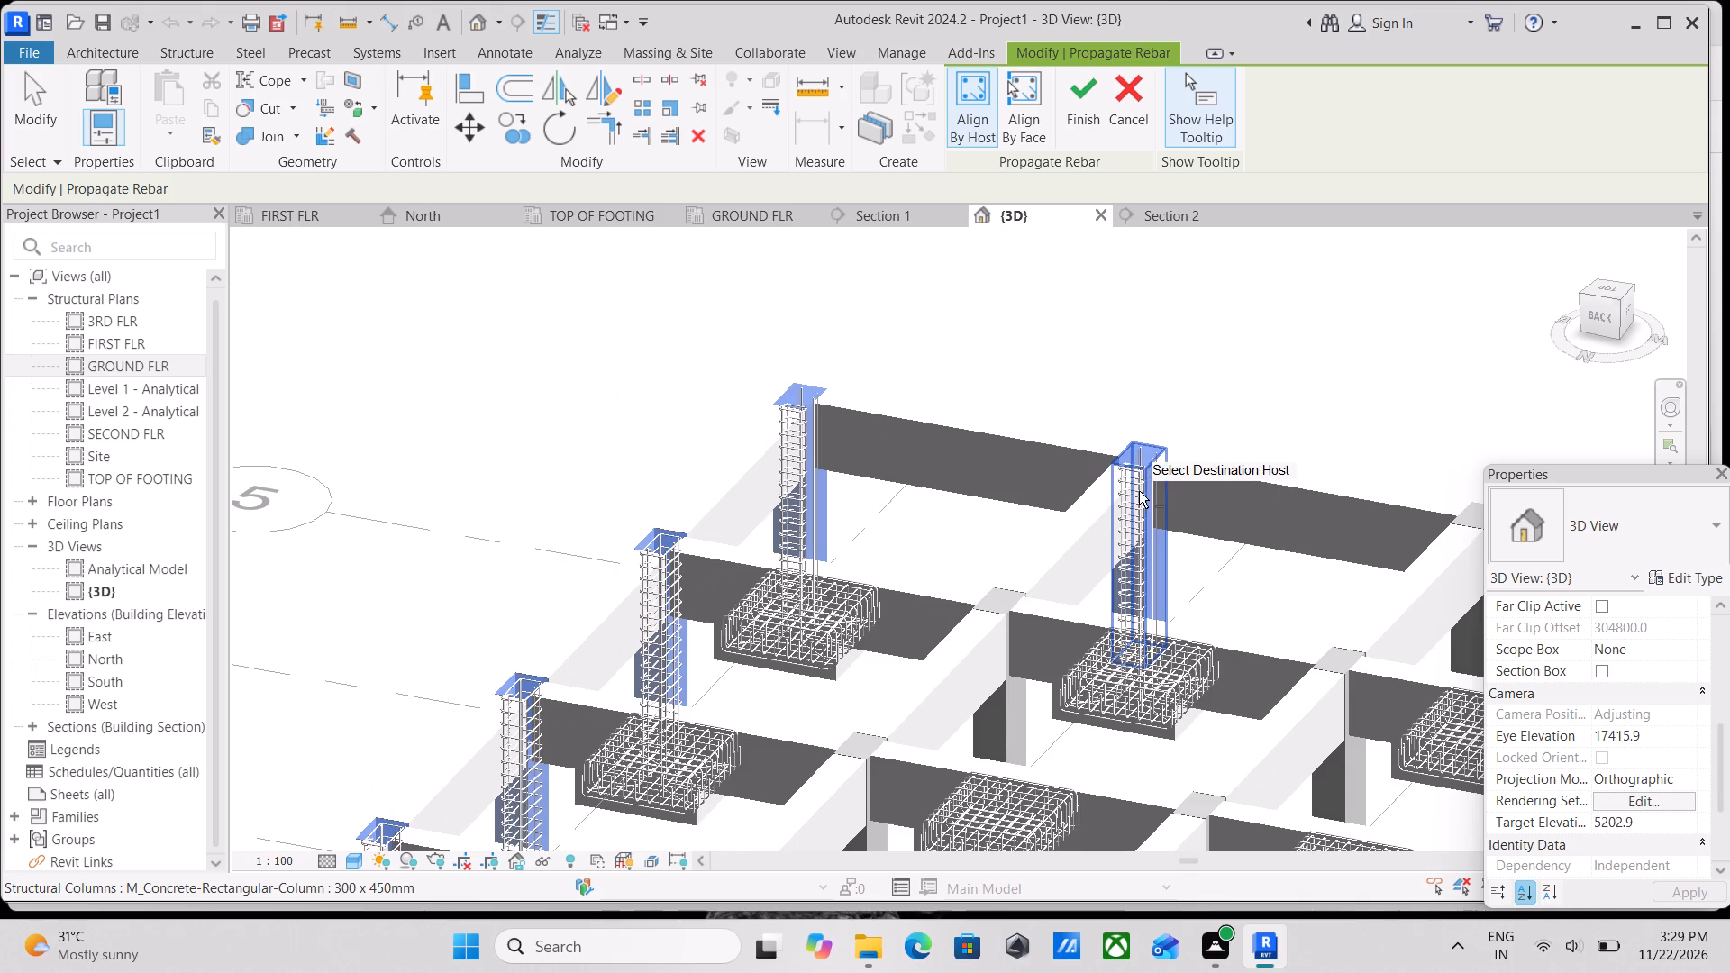
scroll(1139, 491, down, 3)
middle_drag(1131, 485, 1102, 411)
scroll(1057, 515, up, 4)
click(1001, 477)
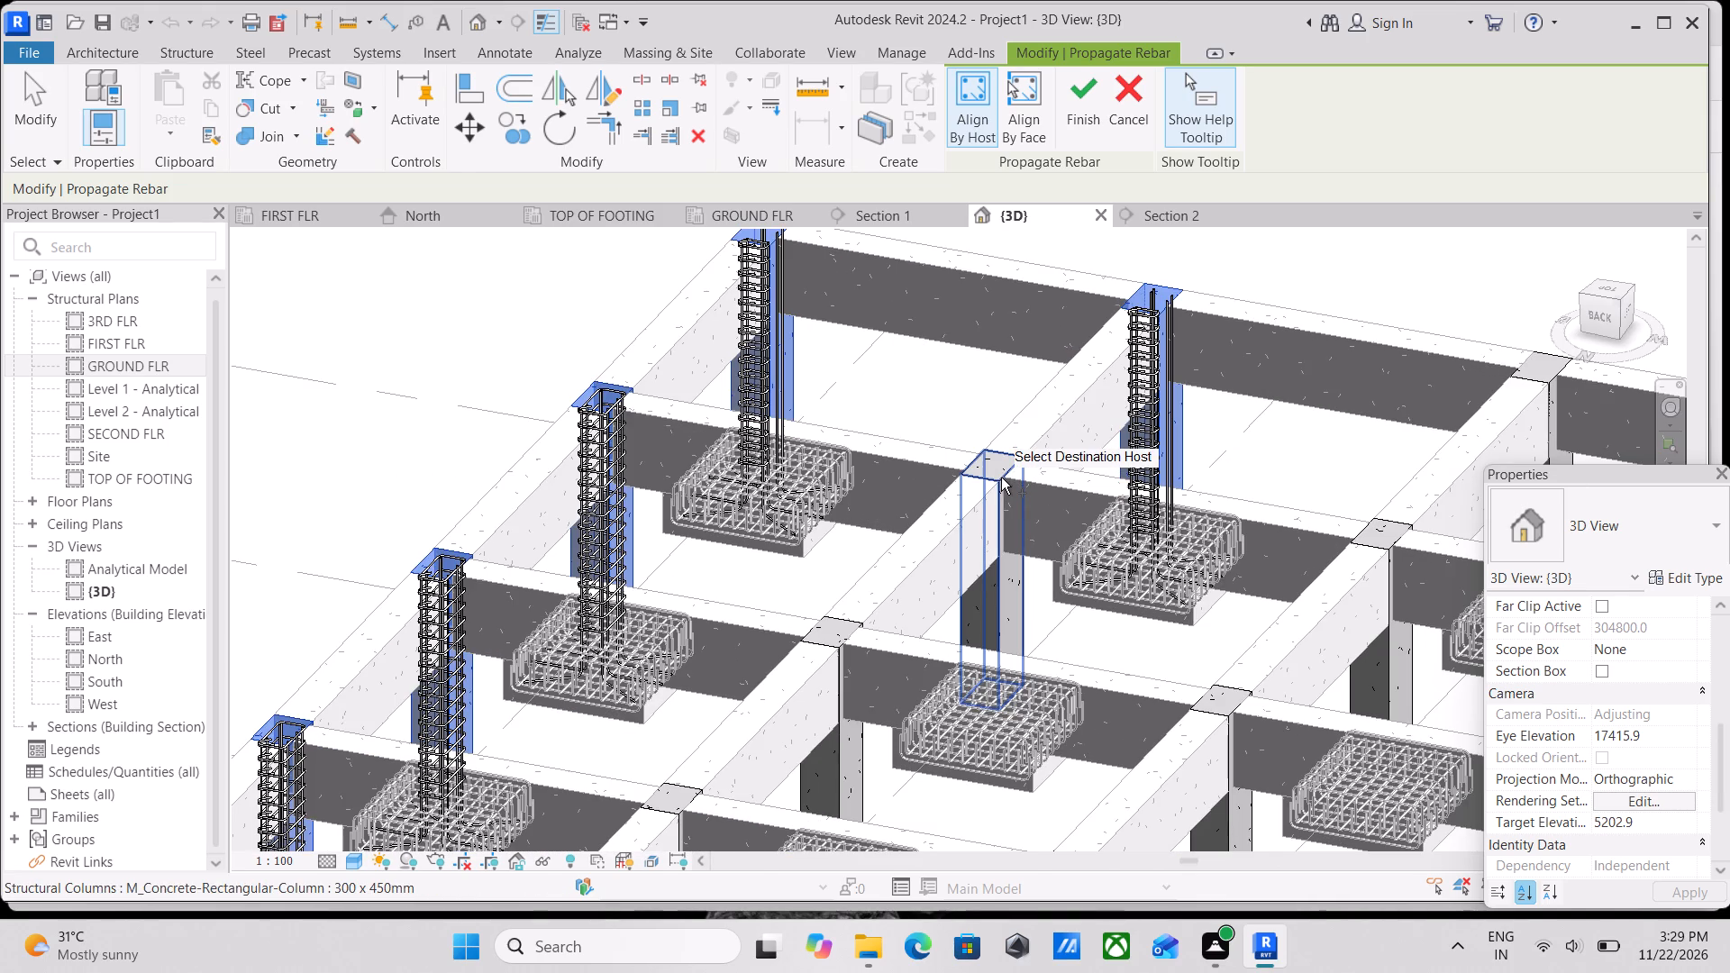
scroll(869, 596, up, 1)
click(844, 636)
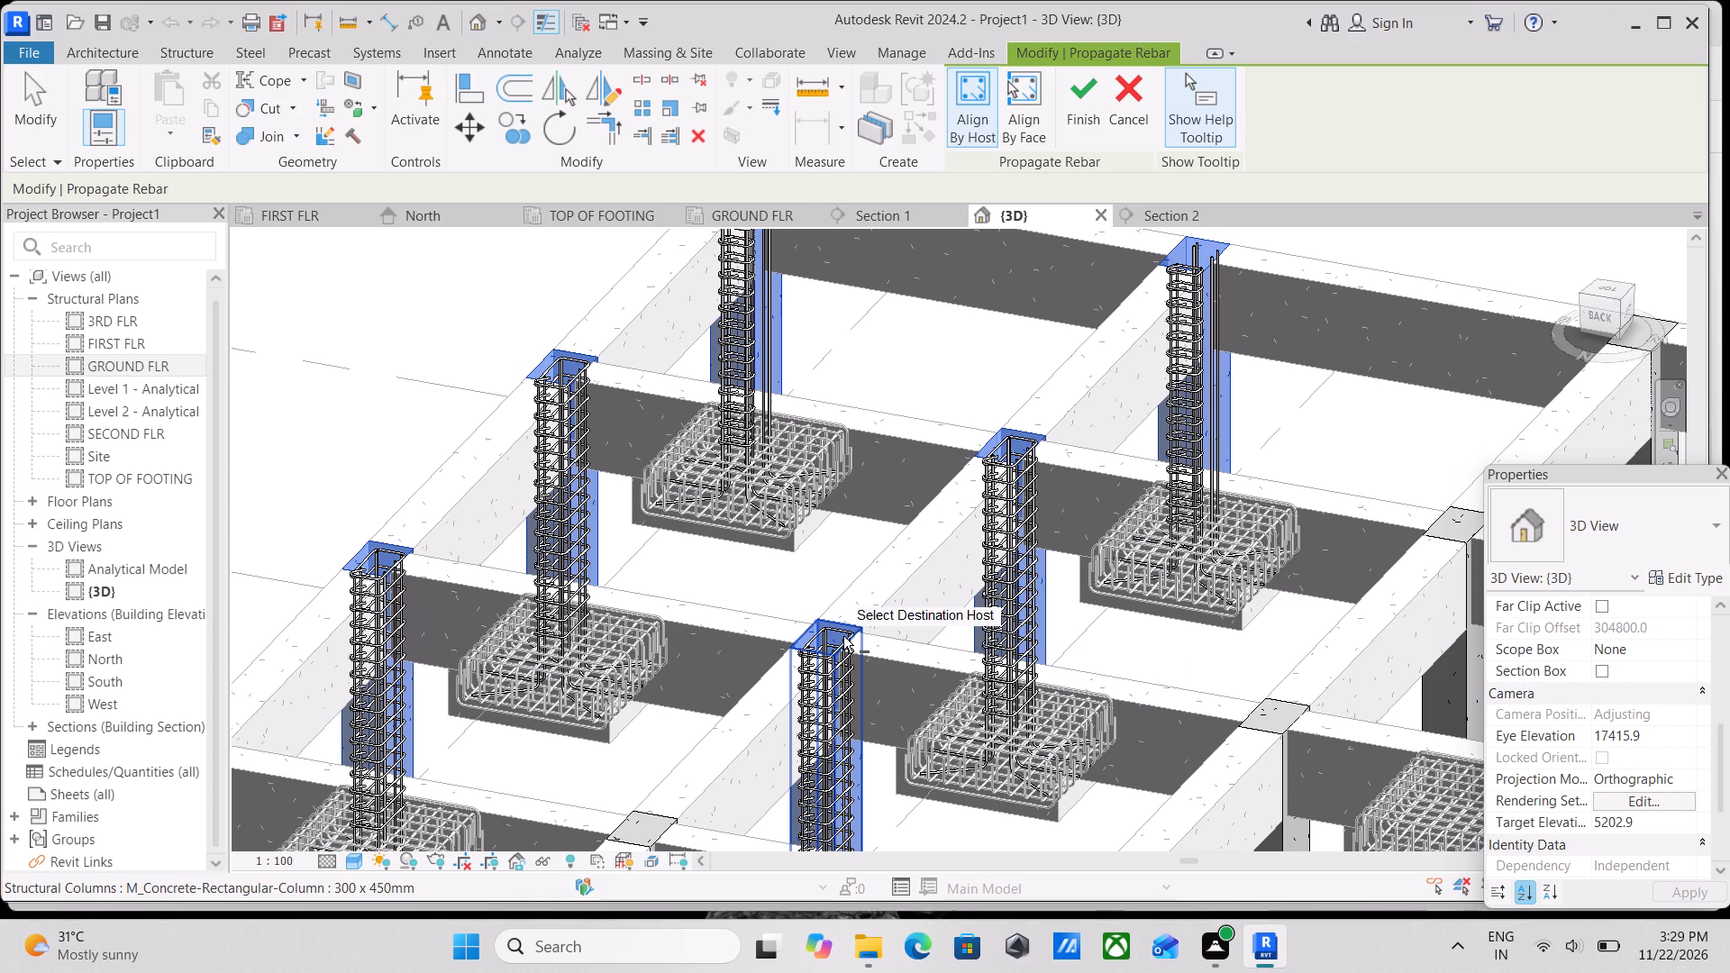
Add the columns along grid B at grids 2, 3, 4 and 5 as destination hosts for the column rebar.
scroll(843, 636, down, 3)
middle_drag(840, 633, 870, 478)
scroll(853, 505, down, 1)
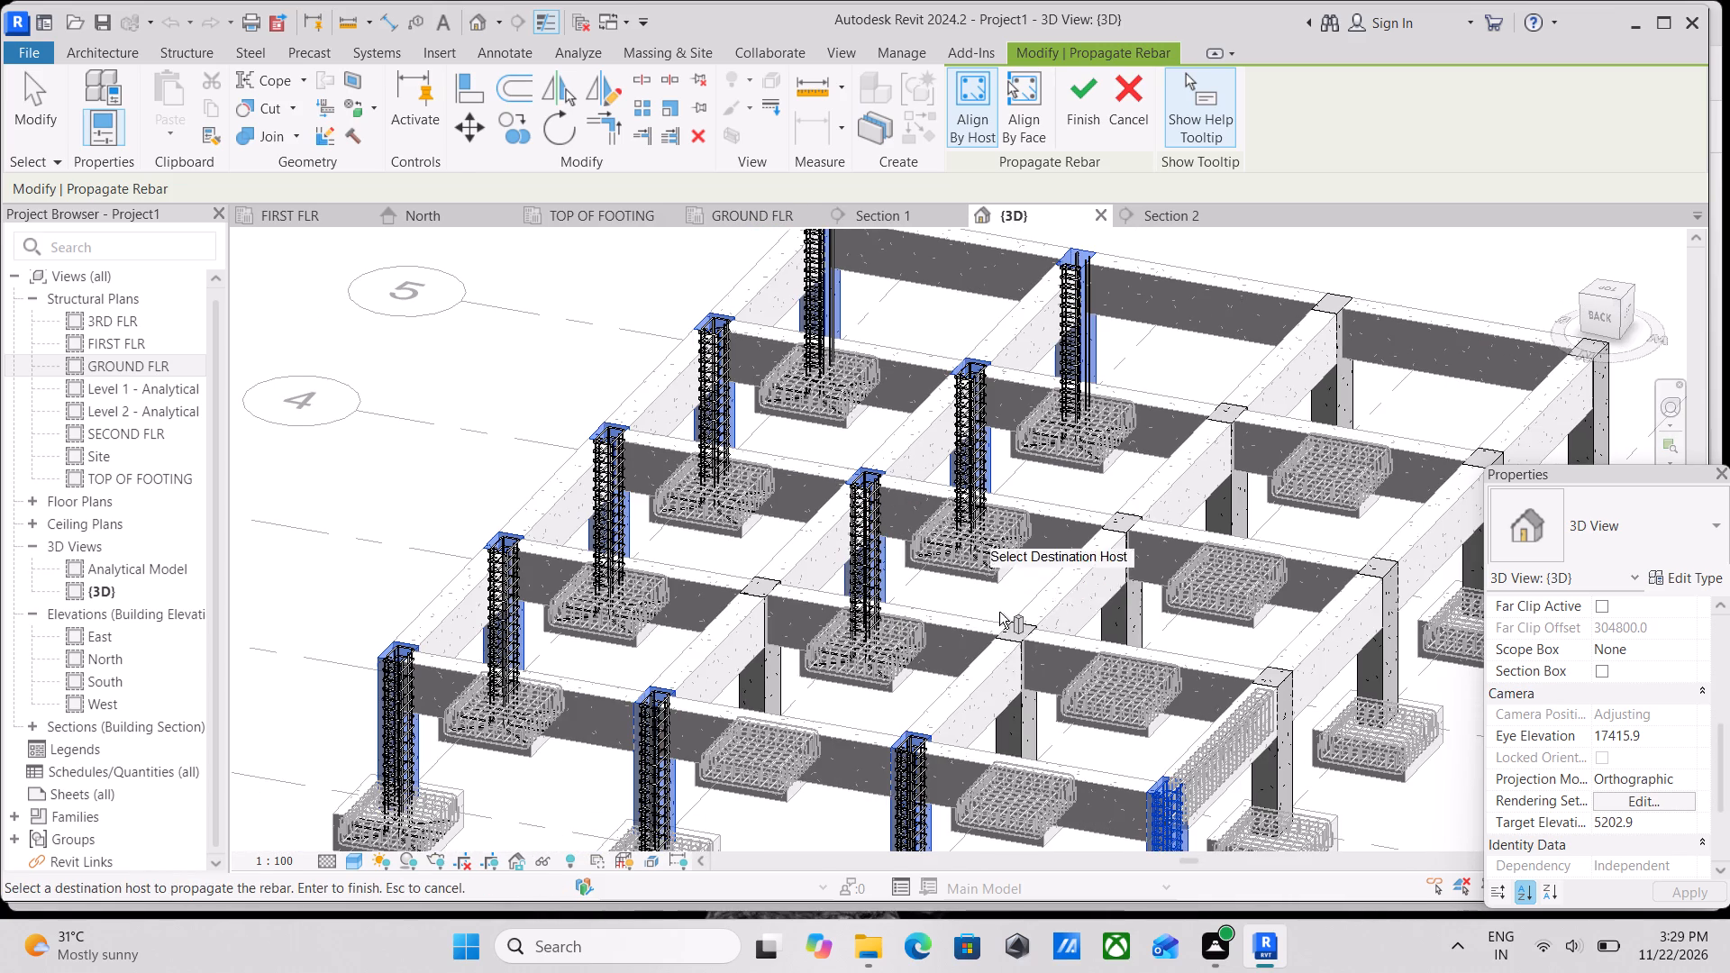
click(1014, 632)
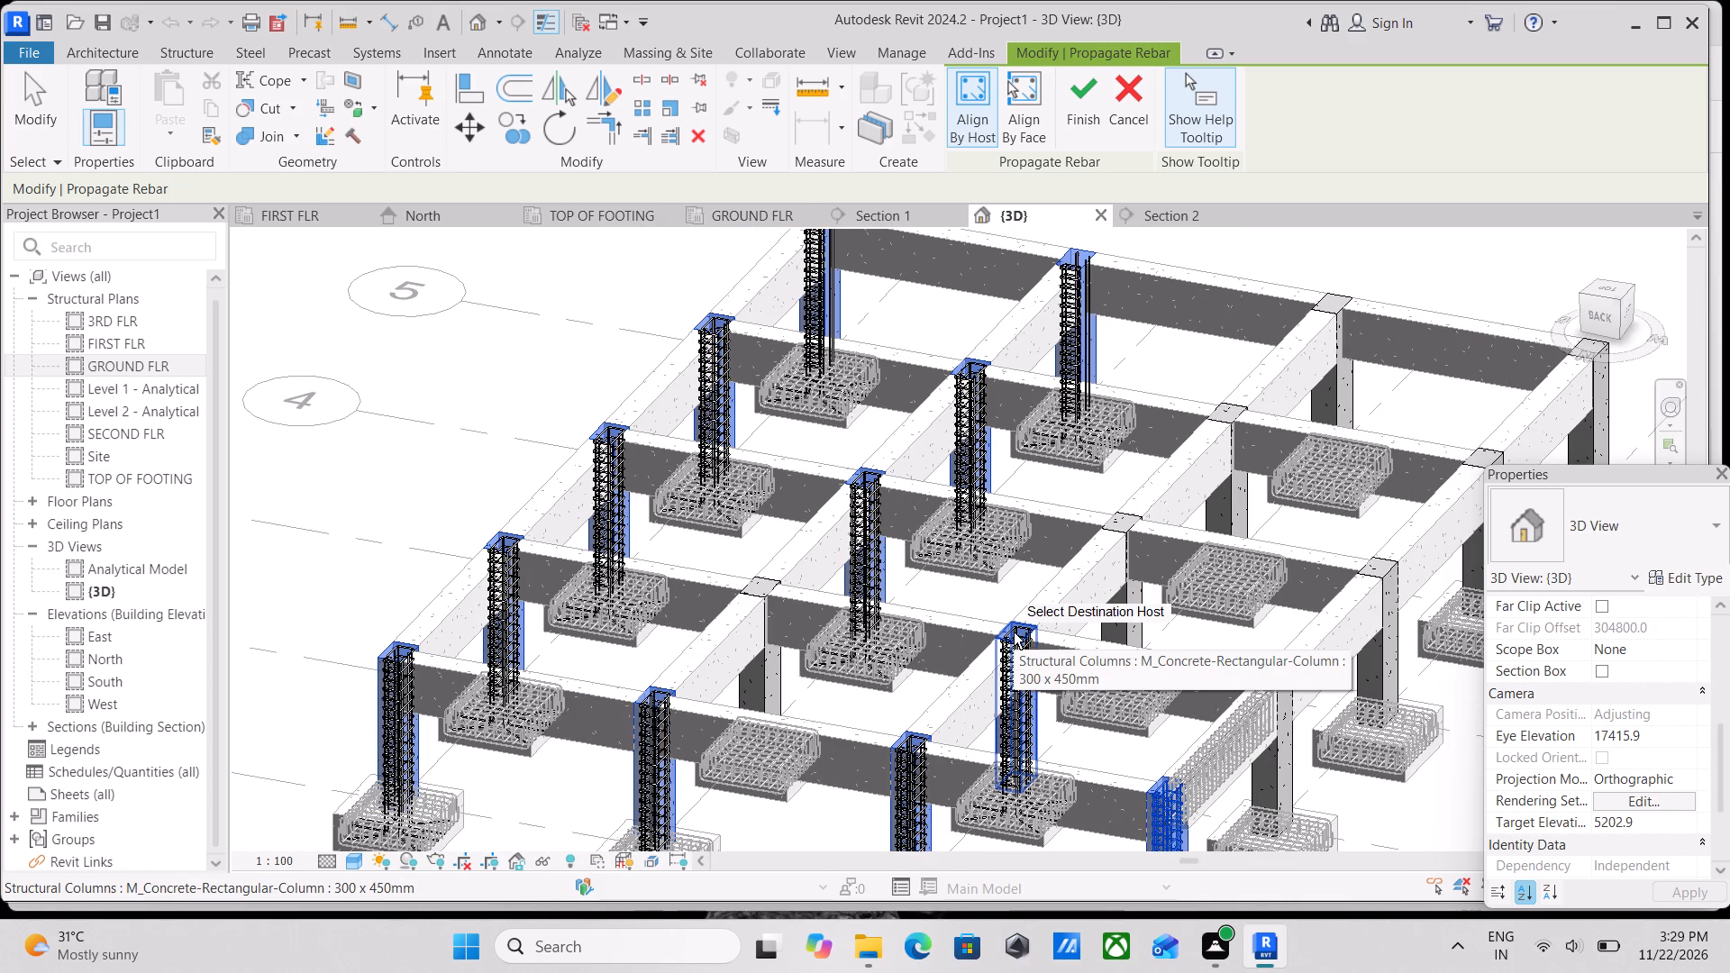
scroll(1065, 554, up, 3)
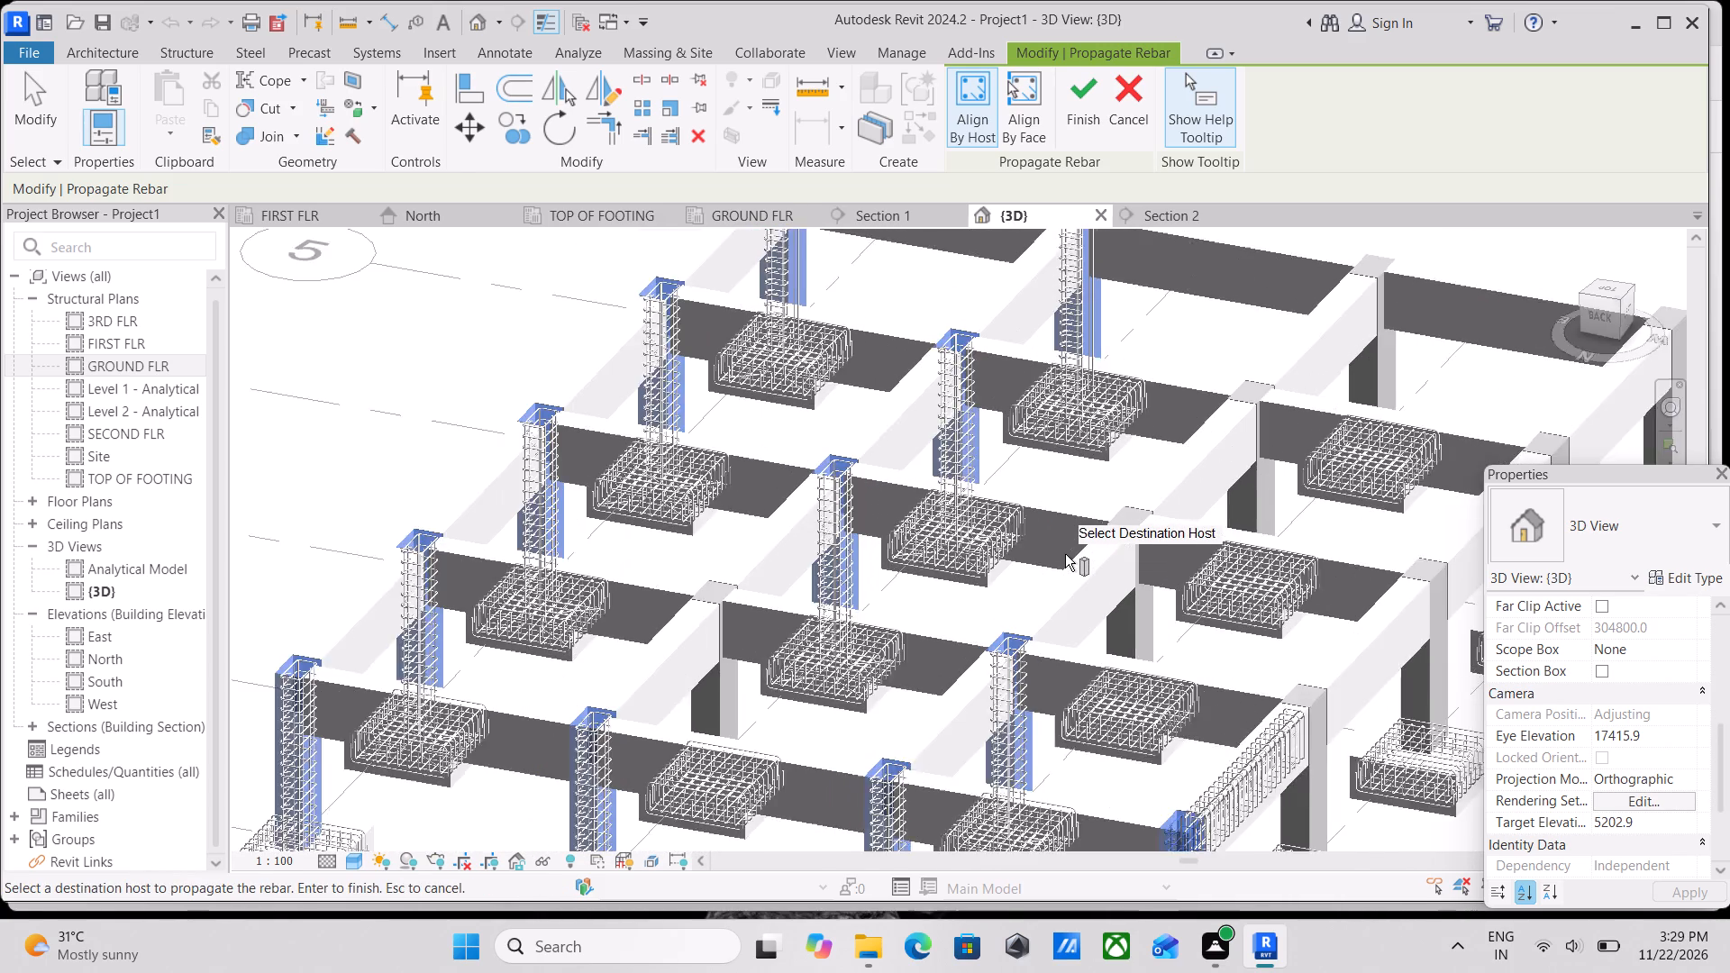
click(1140, 511)
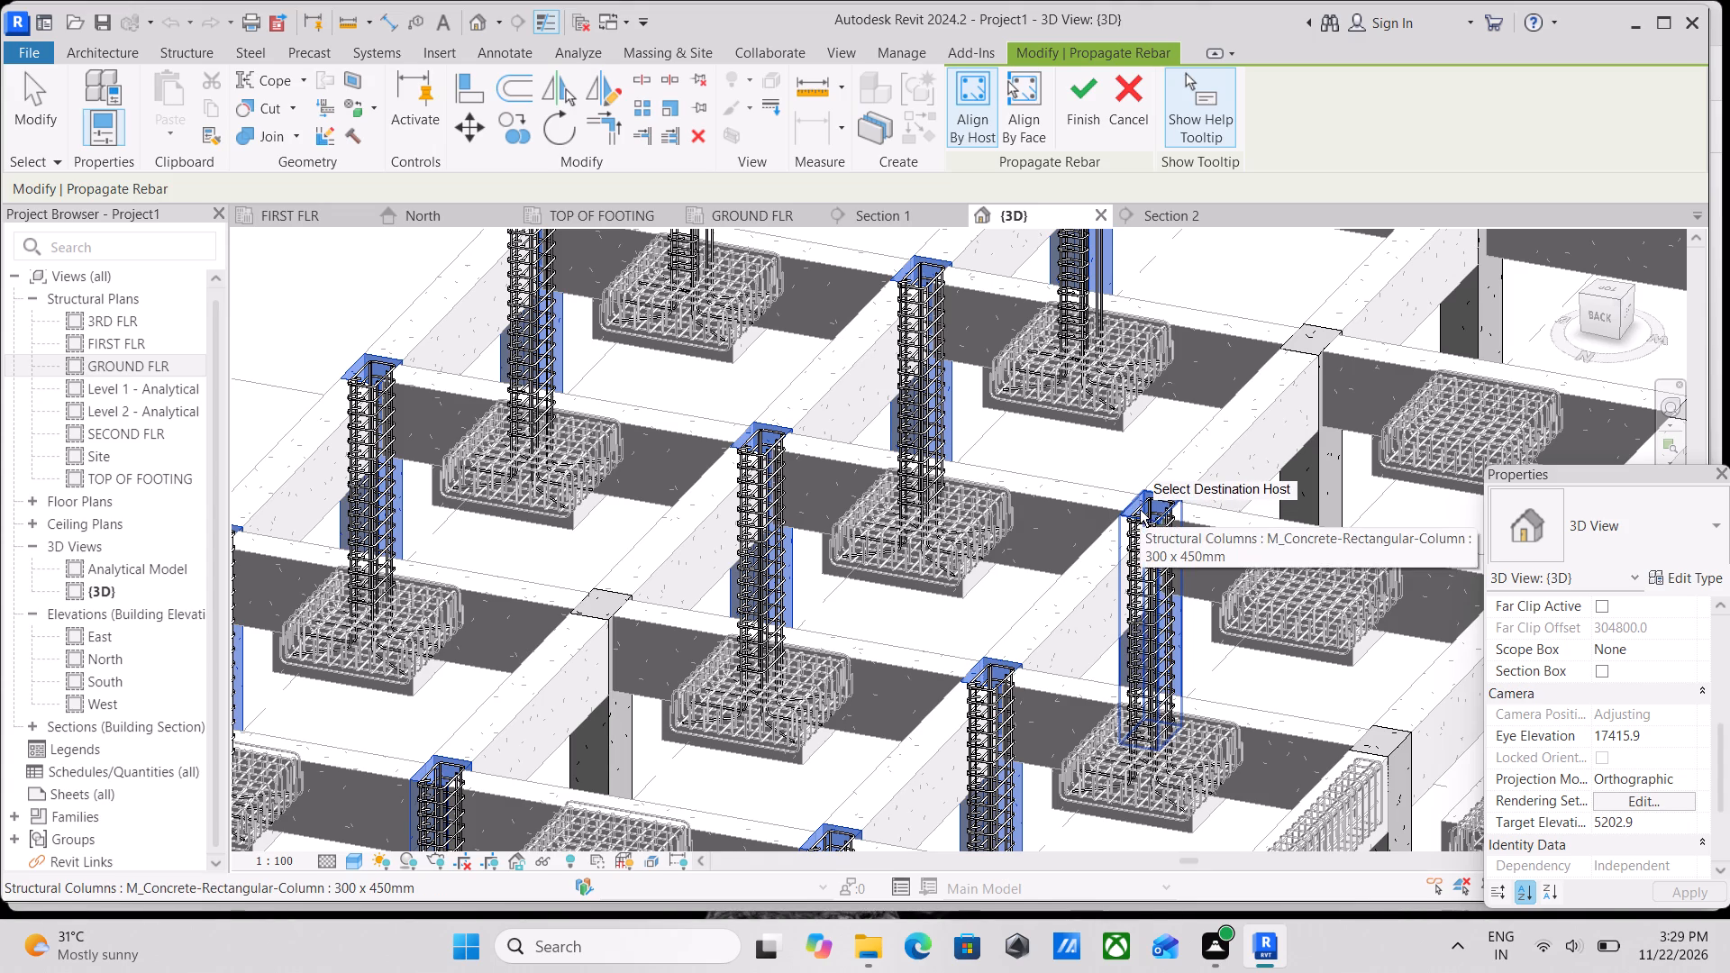
scroll(1140, 510, down, 3)
middle_drag(1140, 512, 917, 635)
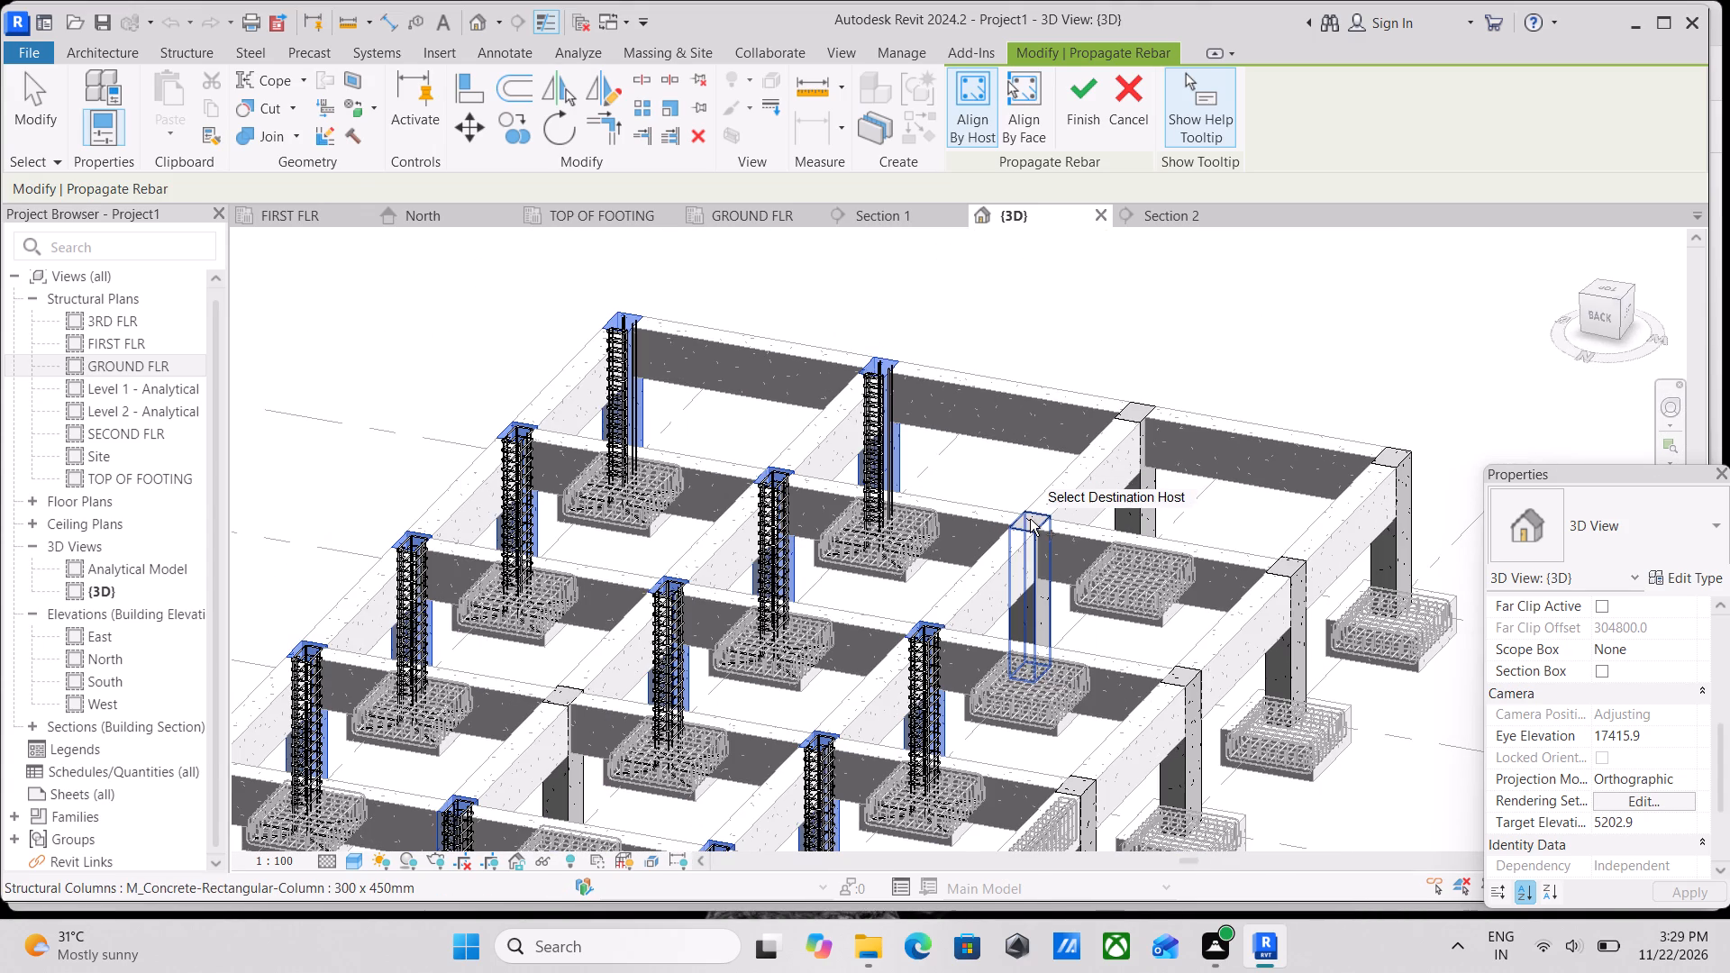
click(1024, 519)
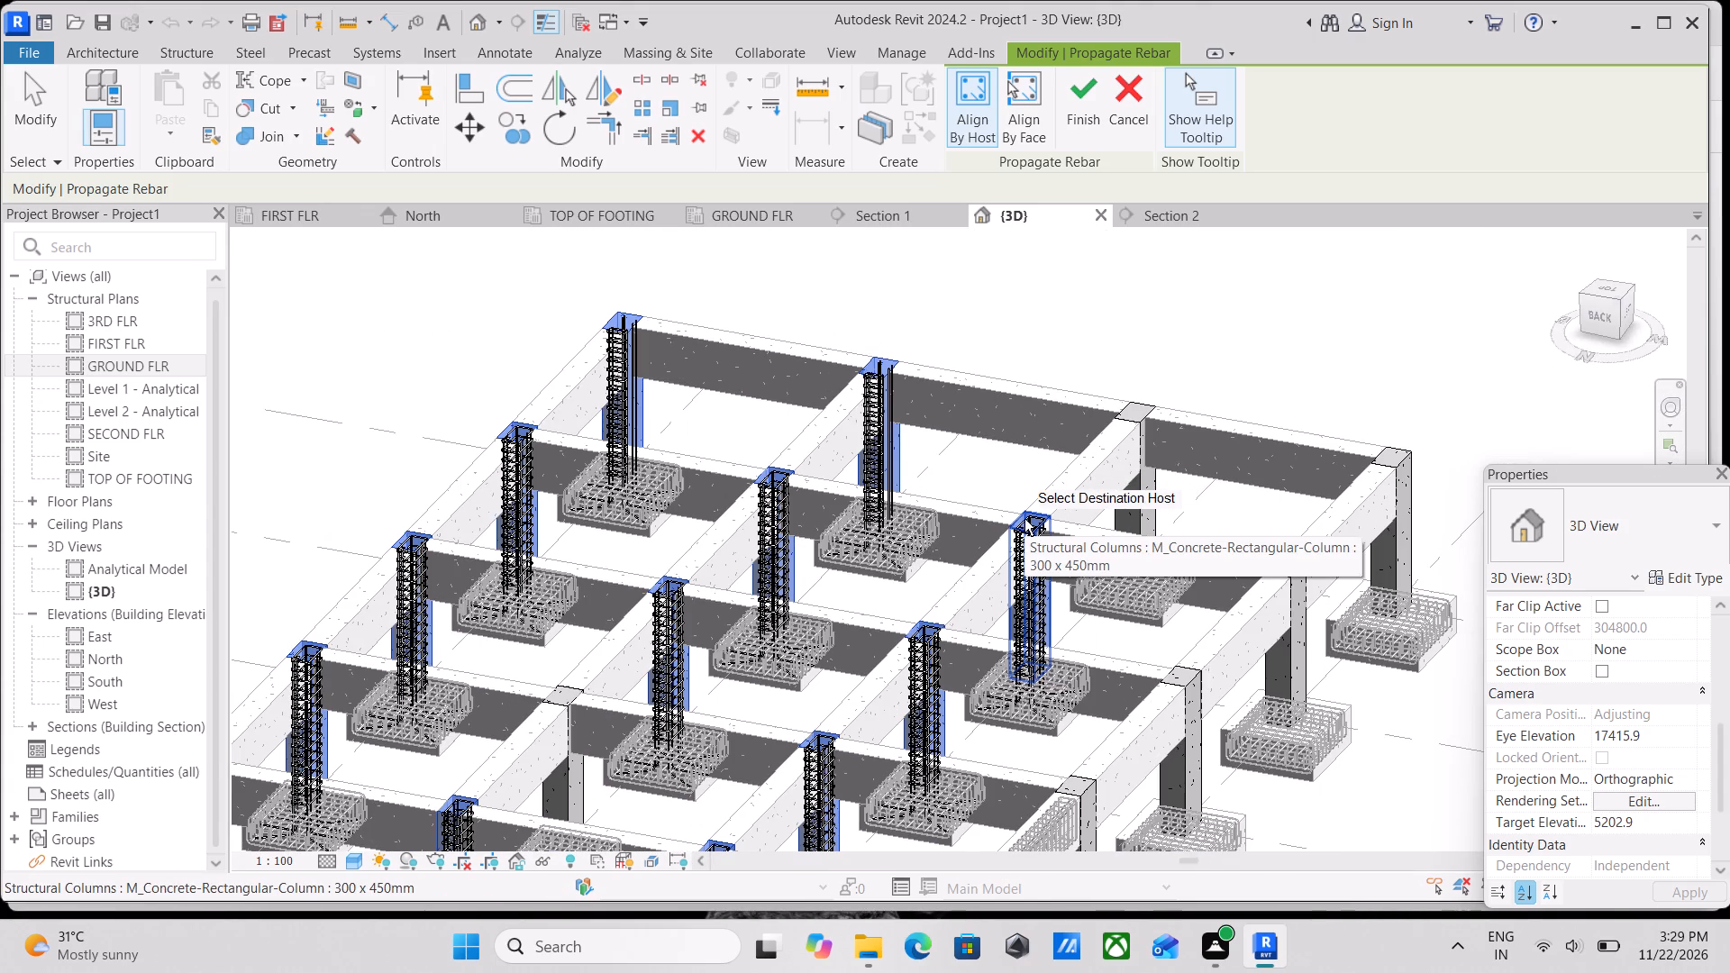
click(1124, 421)
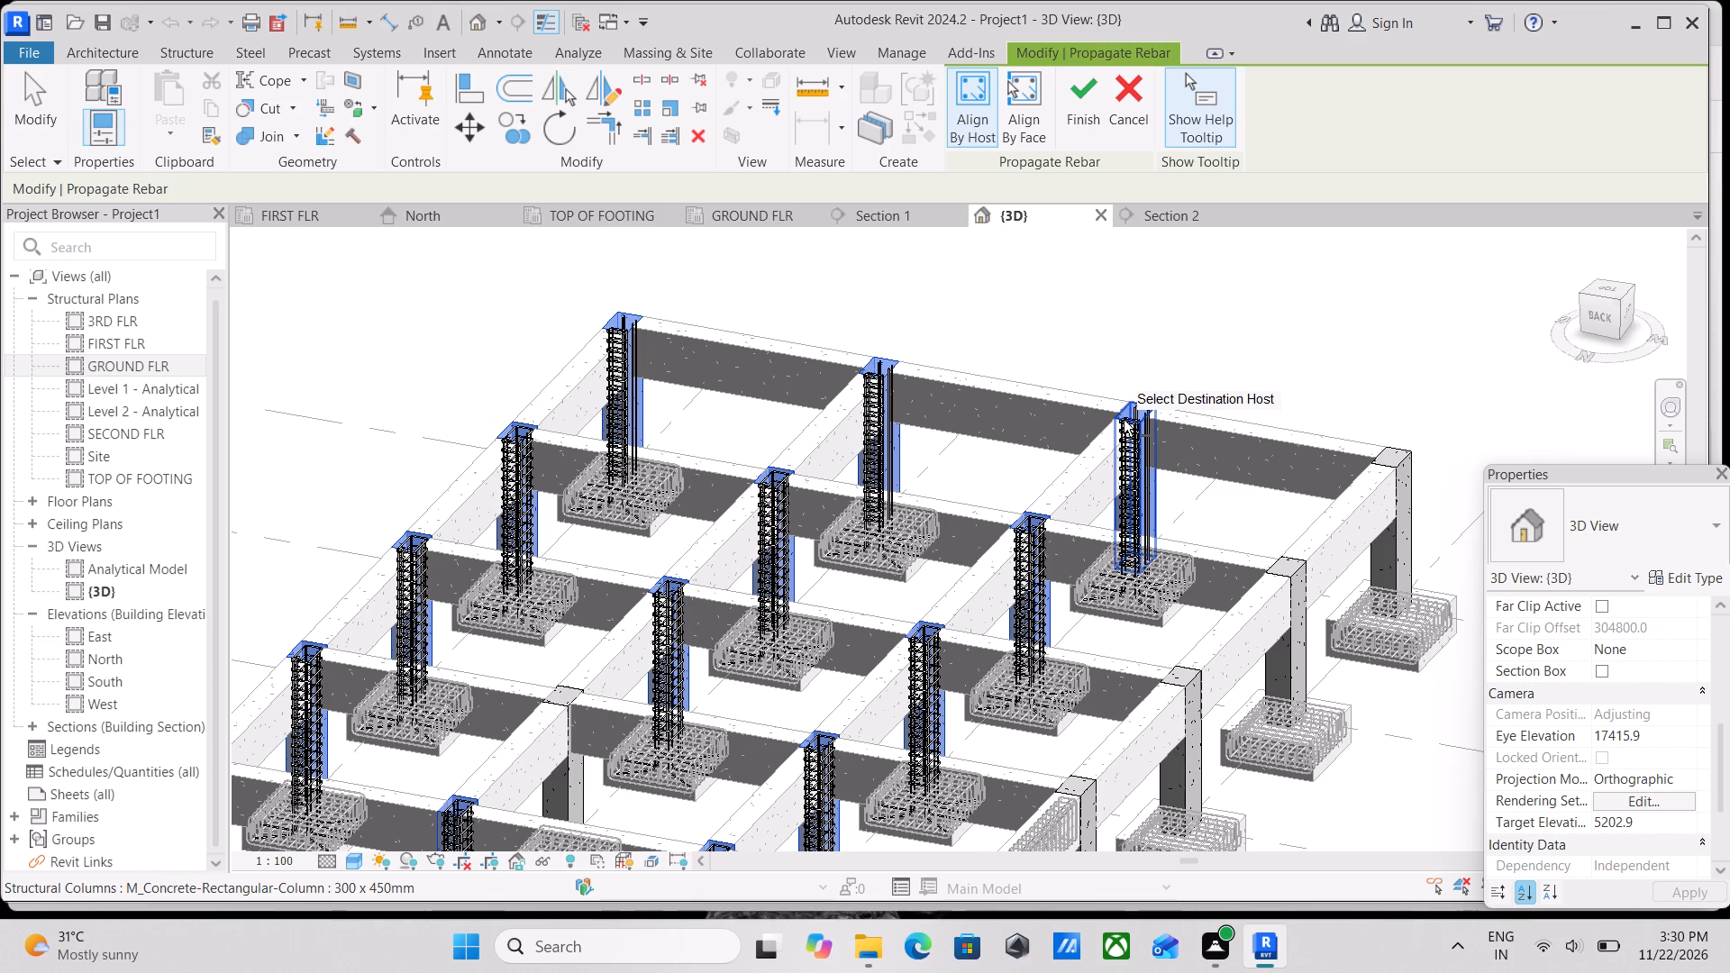
Add the columns along grid A at grids 5, 4, 3 and 2 as destination hosts and finish the rebar propagation.
scroll(1342, 477, up, 1)
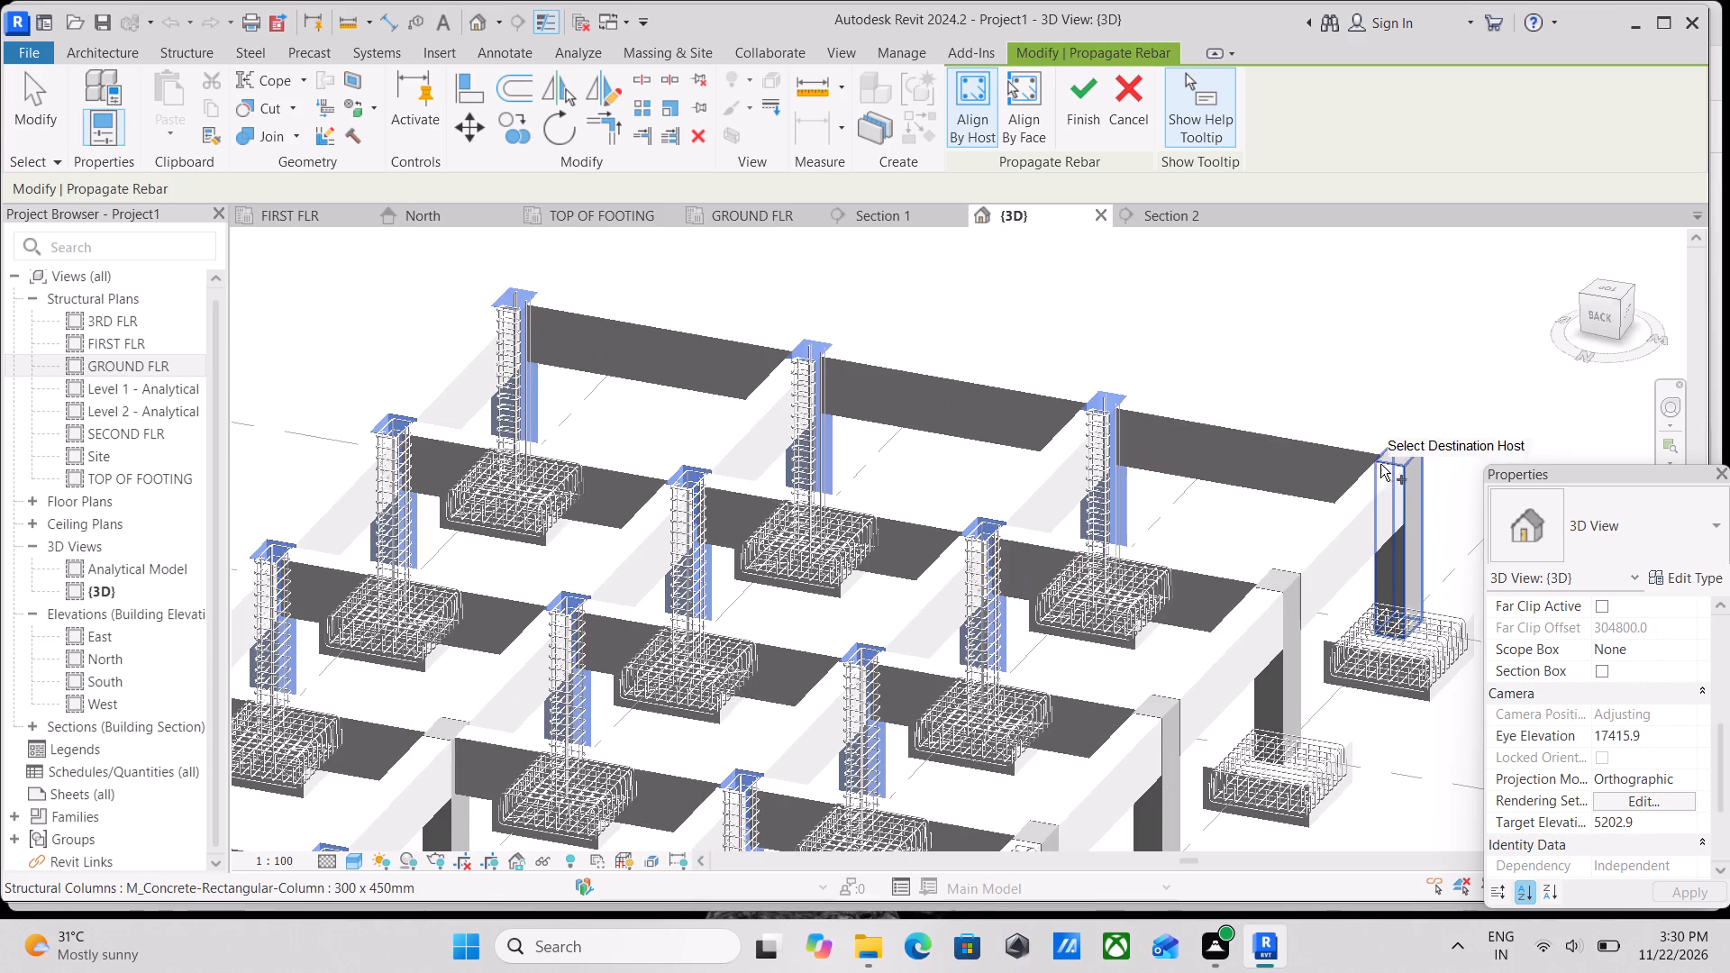
click(1391, 455)
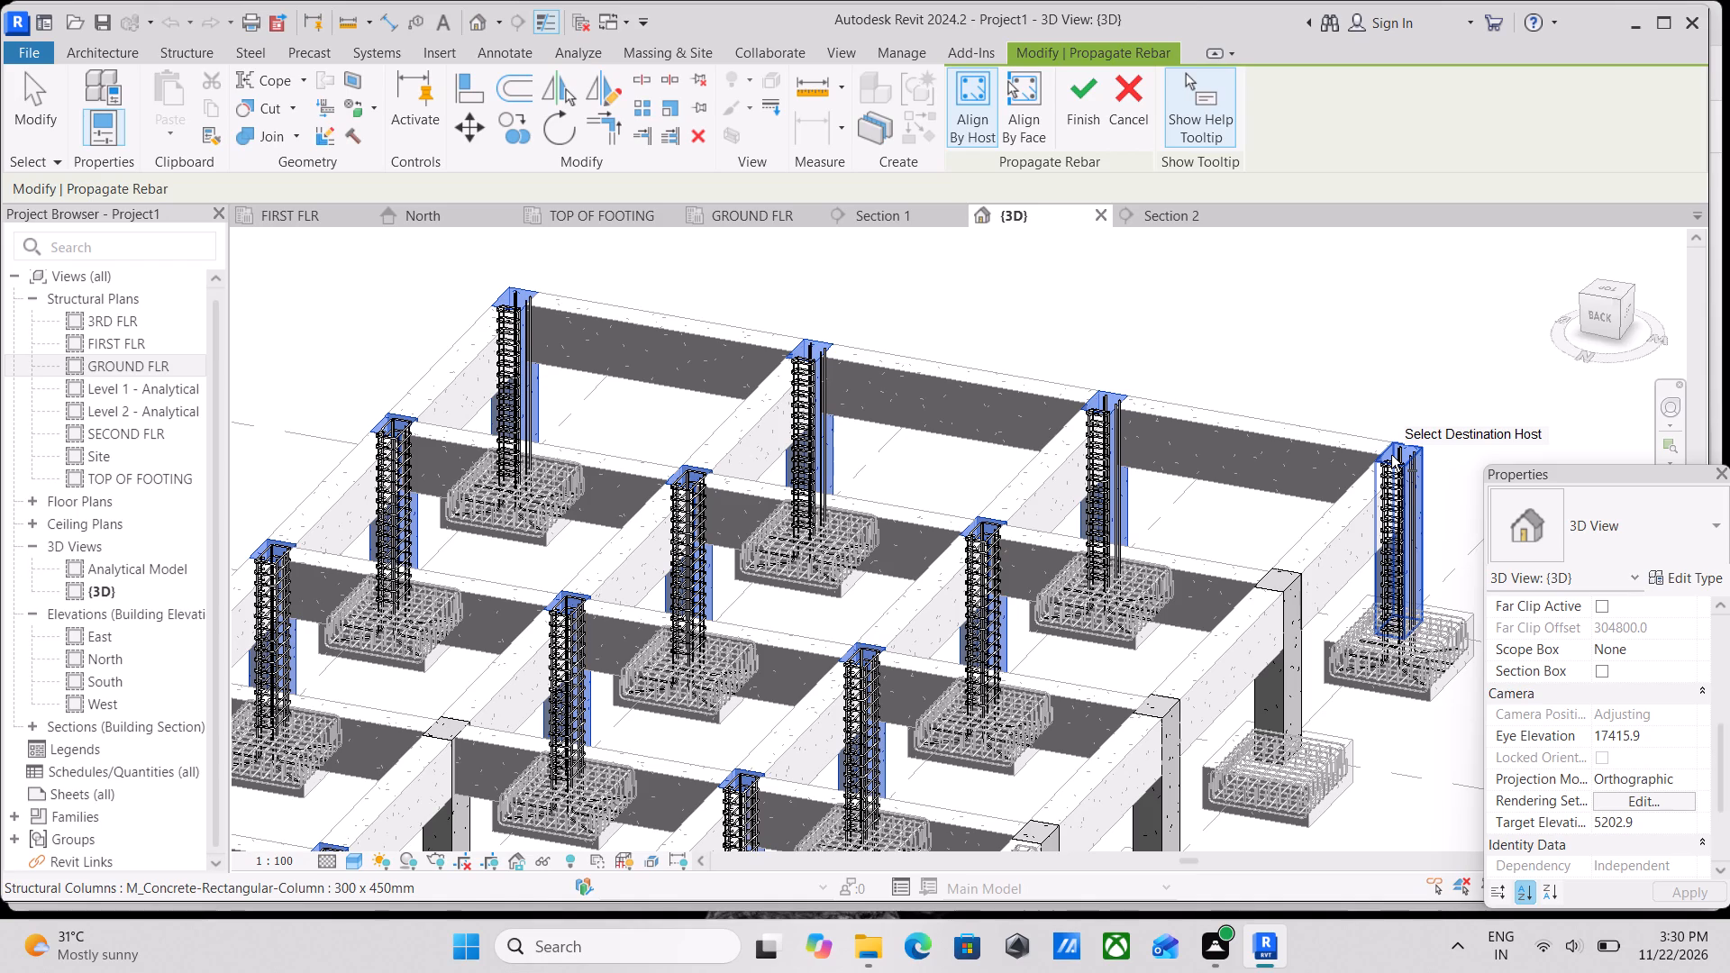
scroll(1403, 489, down, 1)
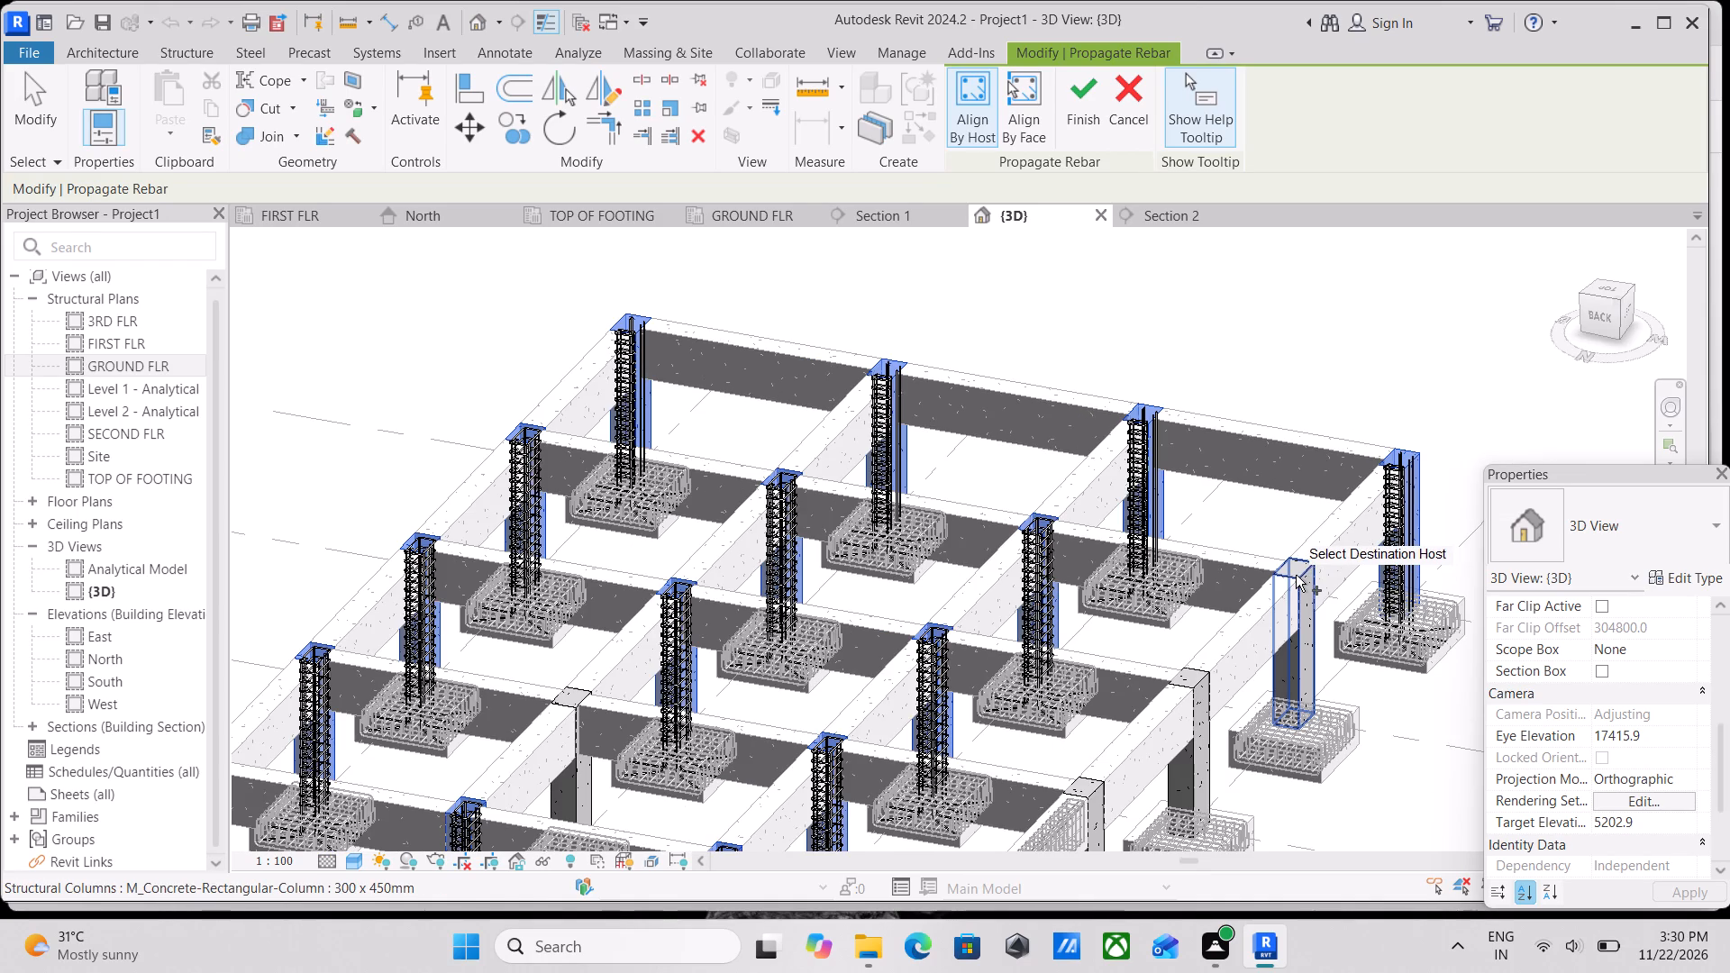
click(1297, 575)
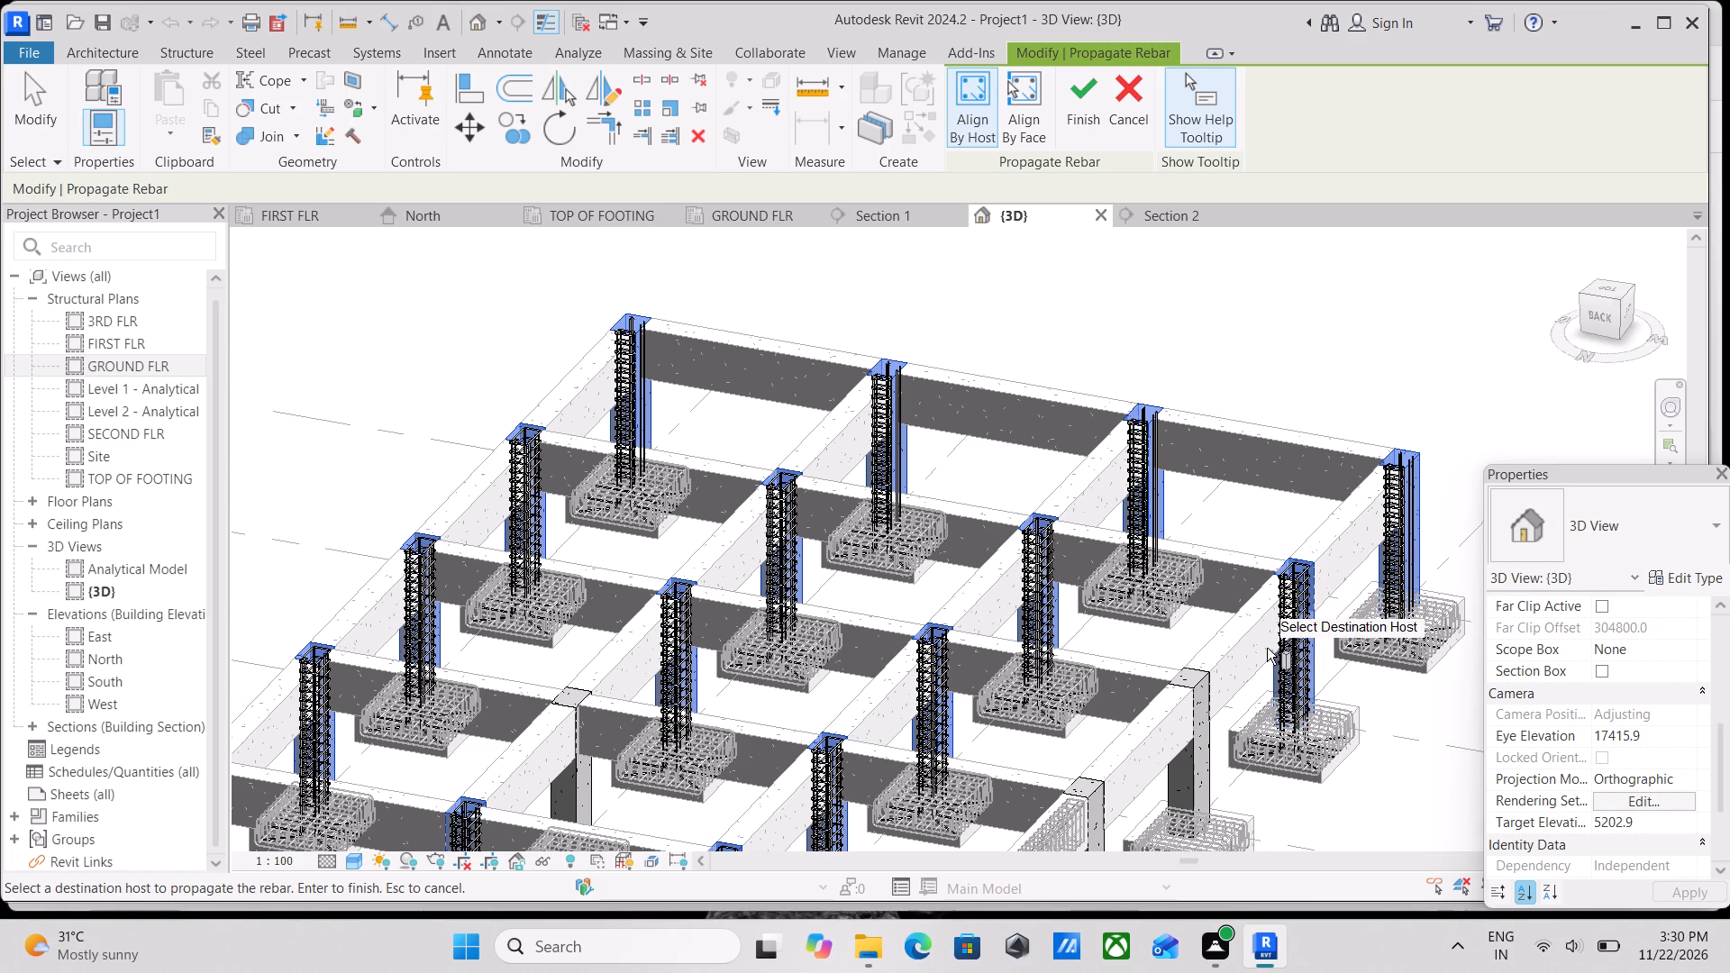
scroll(1226, 674, up, 4)
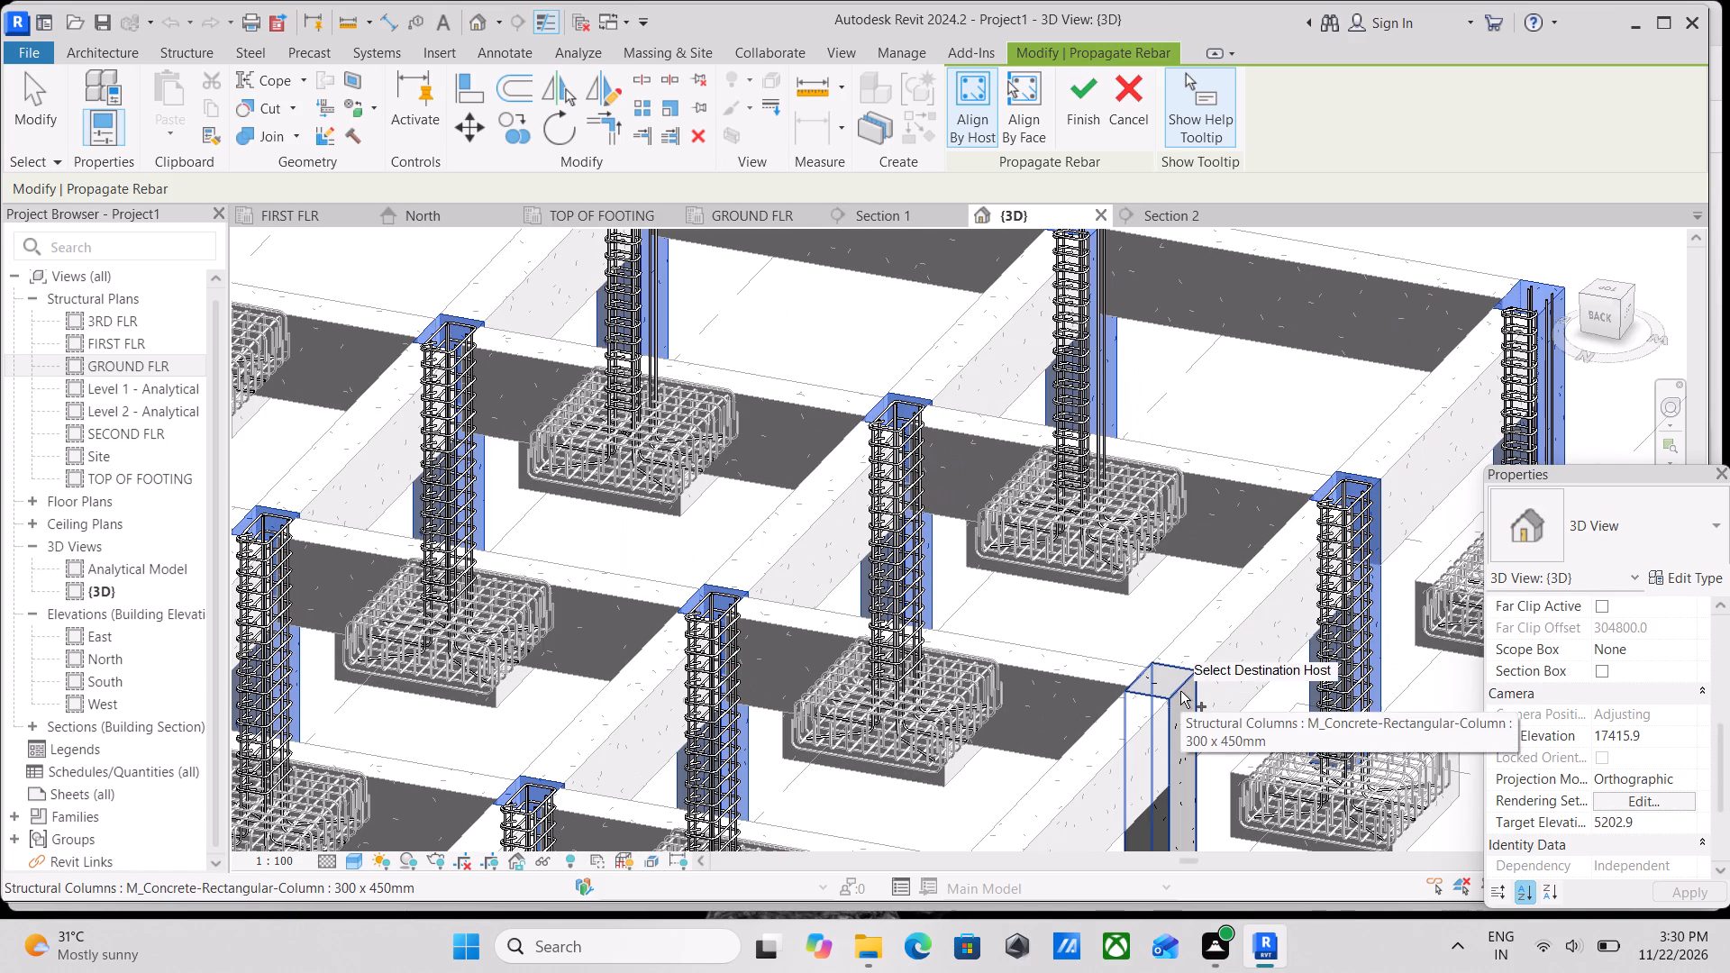
click(1180, 691)
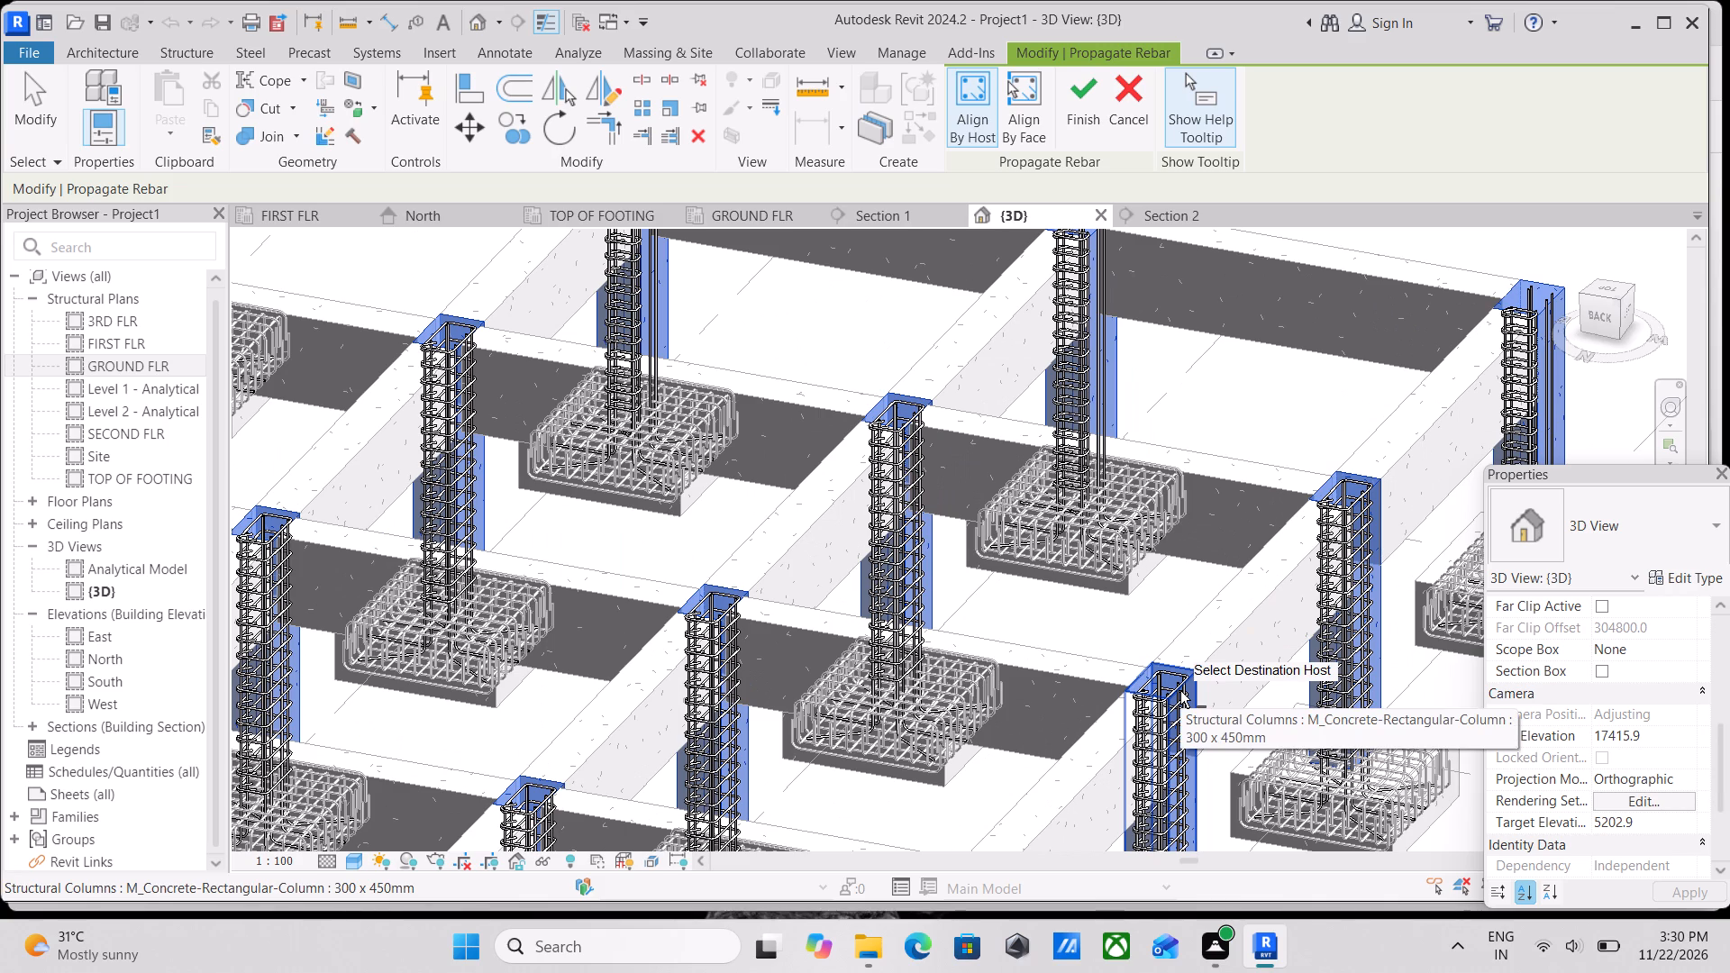
scroll(1184, 696, down, 2)
middle_drag(1176, 678, 1170, 468)
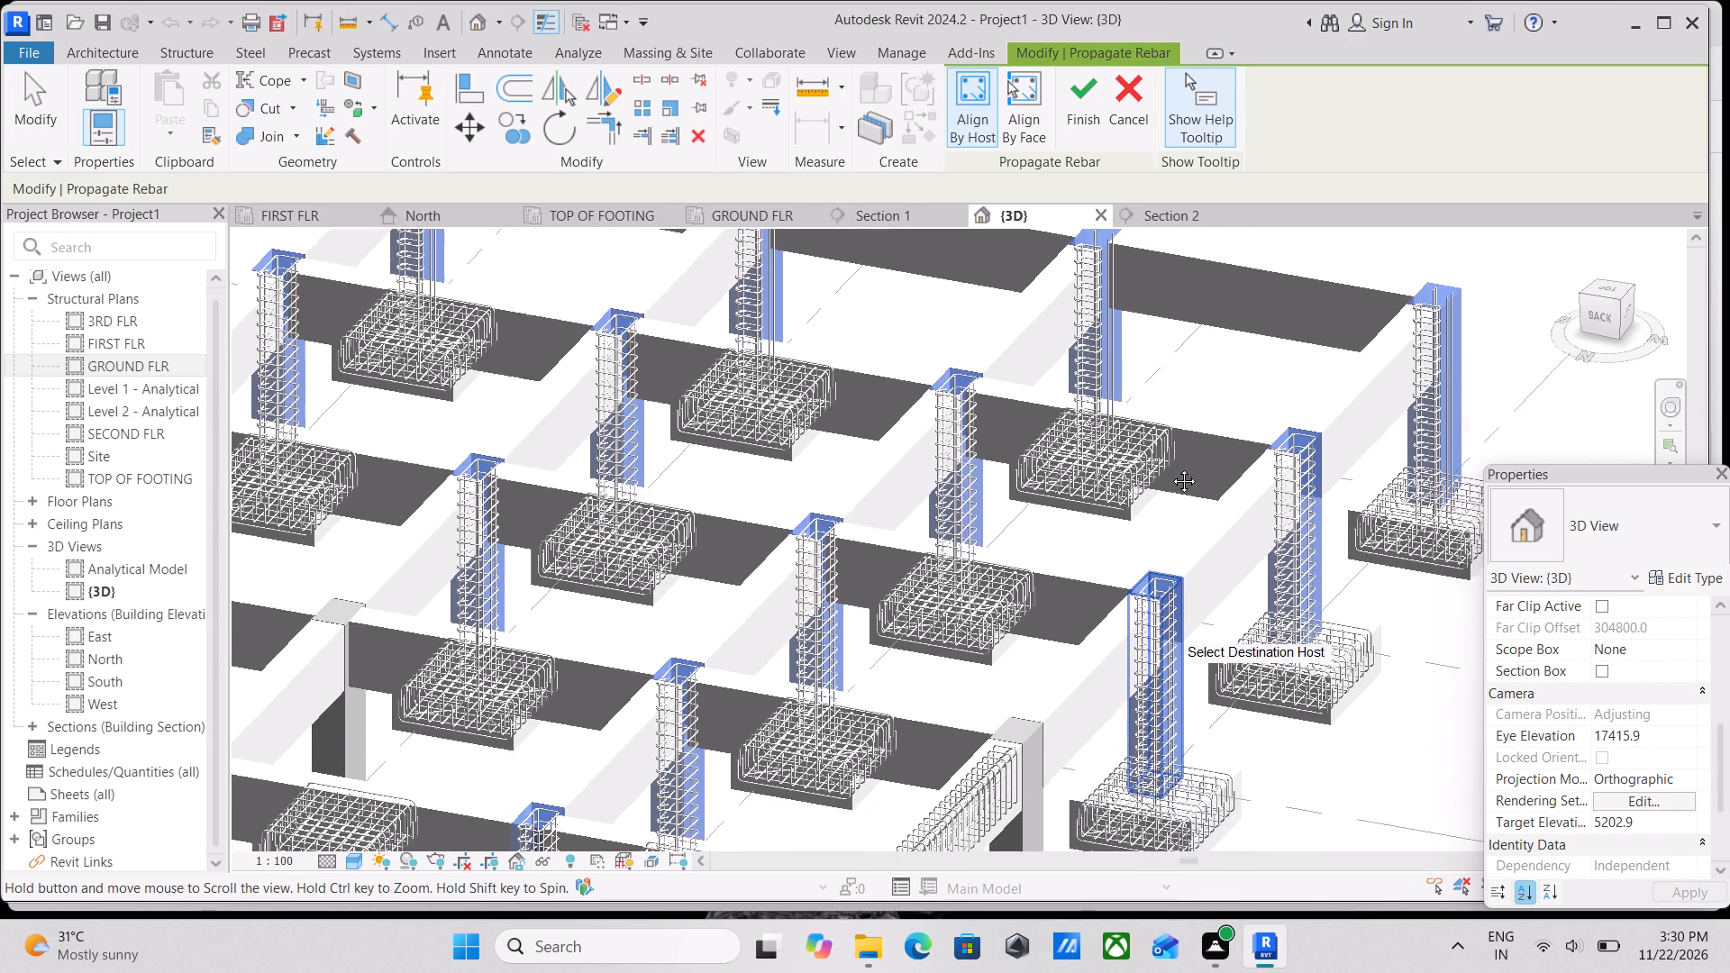
middle_drag(1170, 468, 1189, 412)
scroll(1190, 412, down, 1)
click(1056, 558)
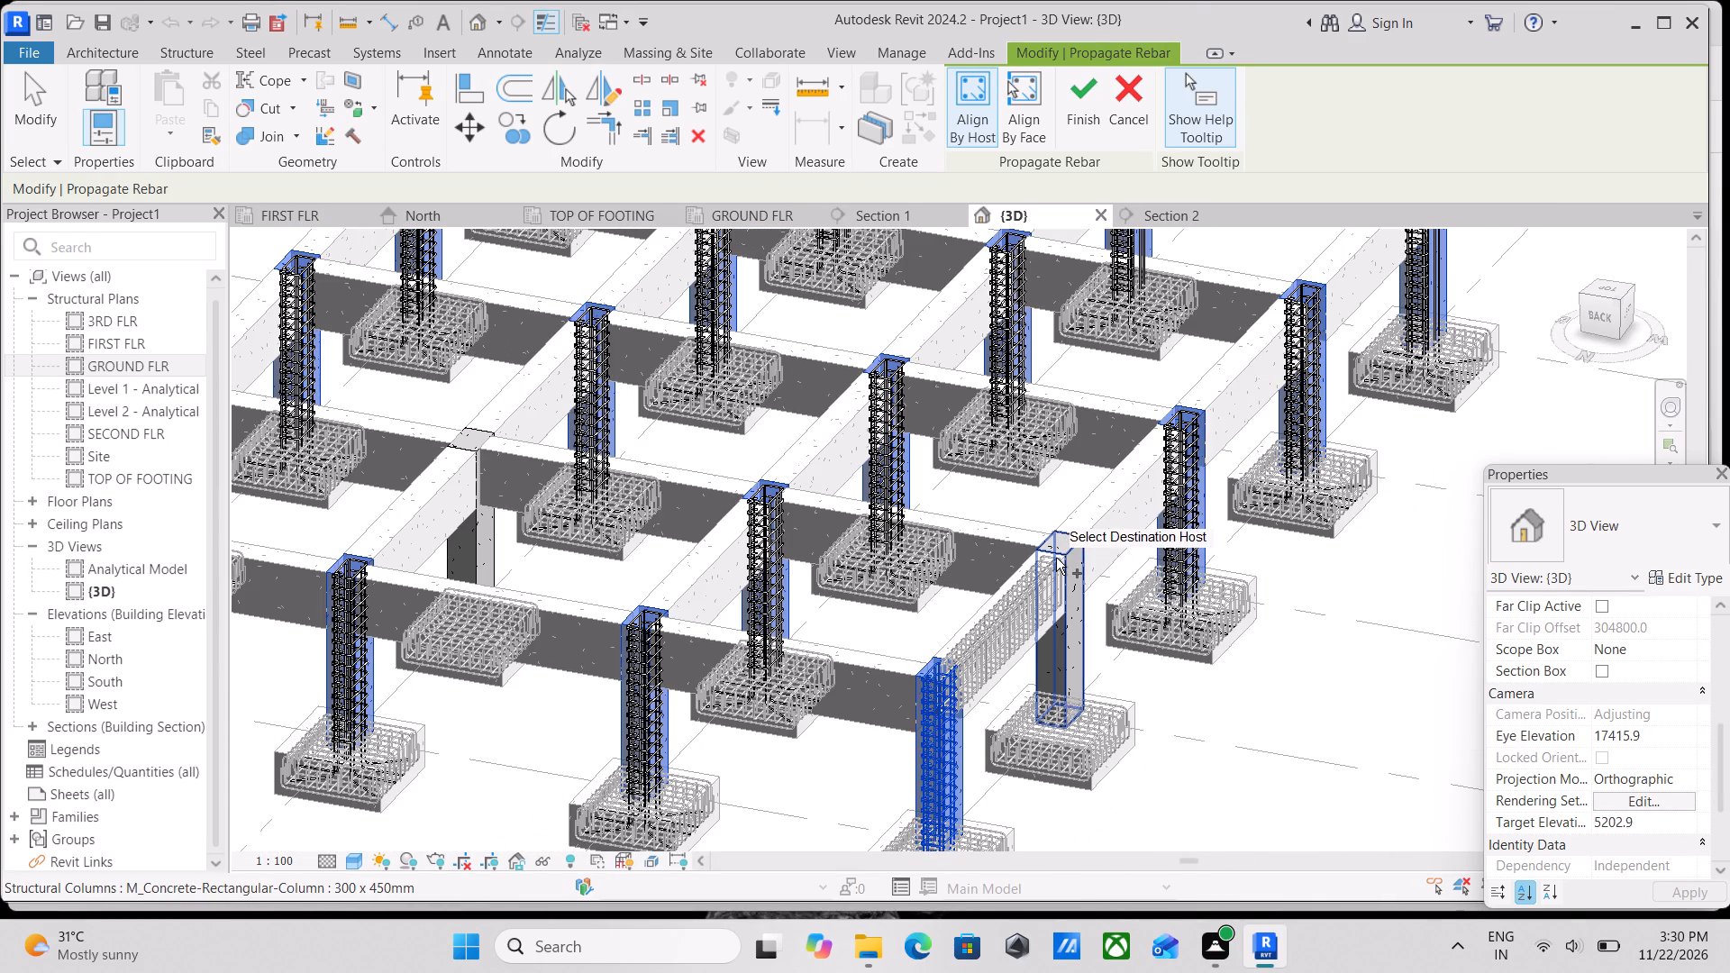
click(1090, 86)
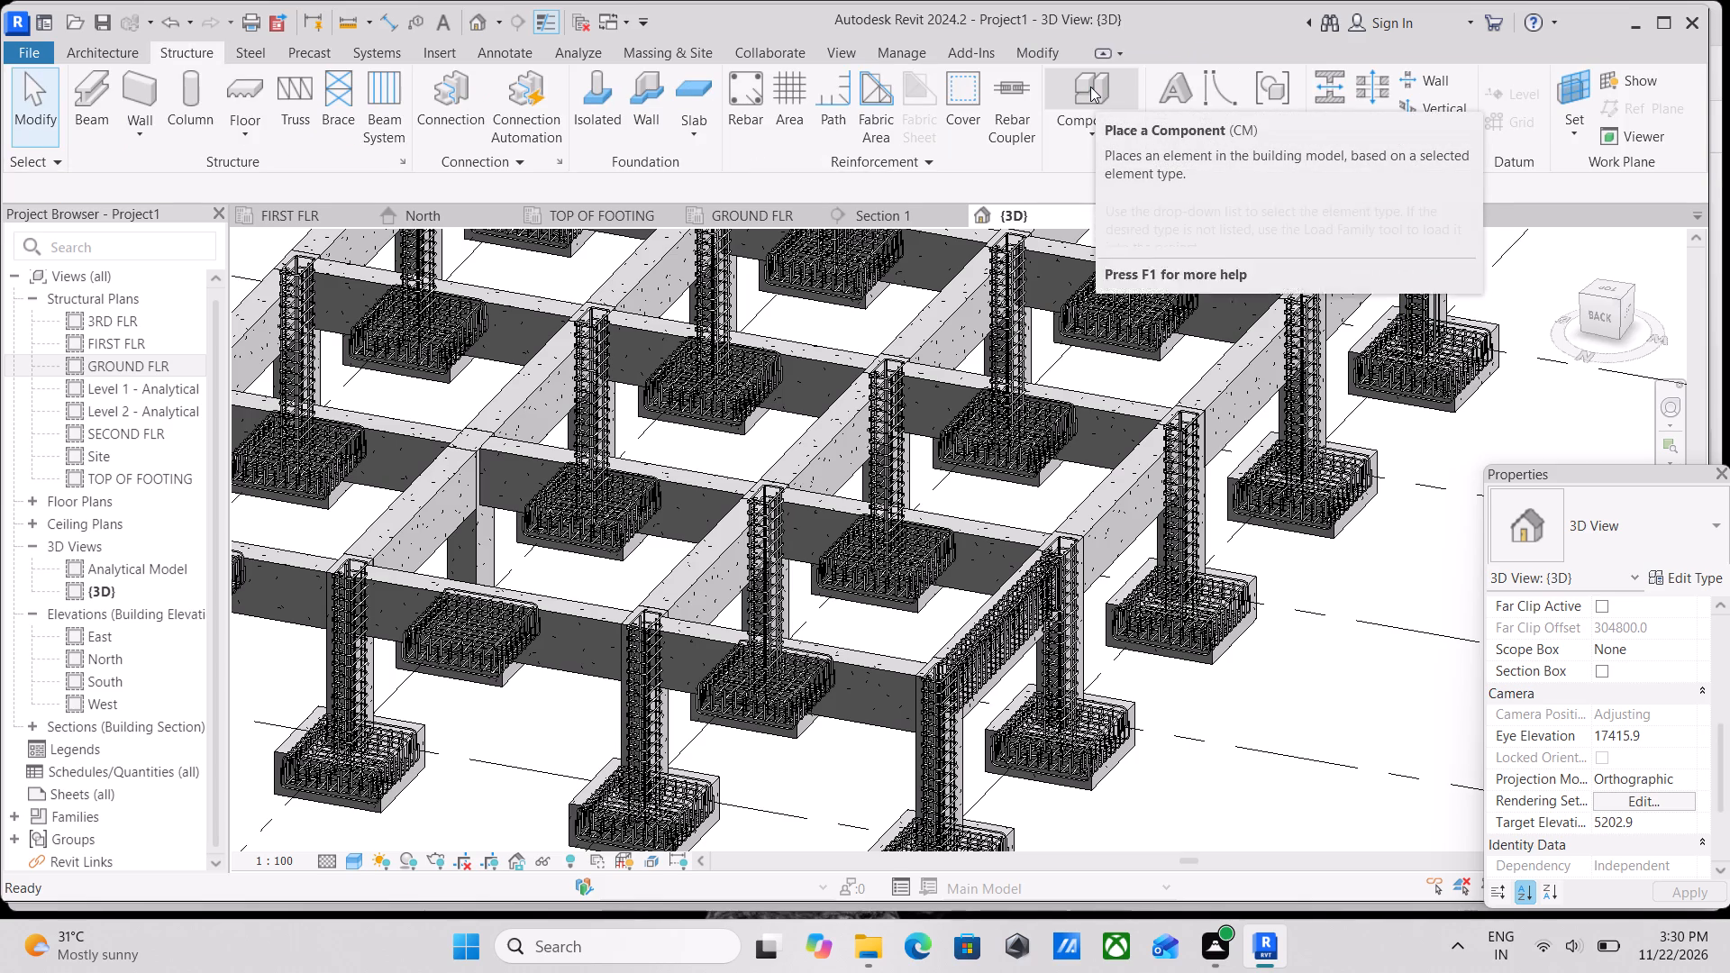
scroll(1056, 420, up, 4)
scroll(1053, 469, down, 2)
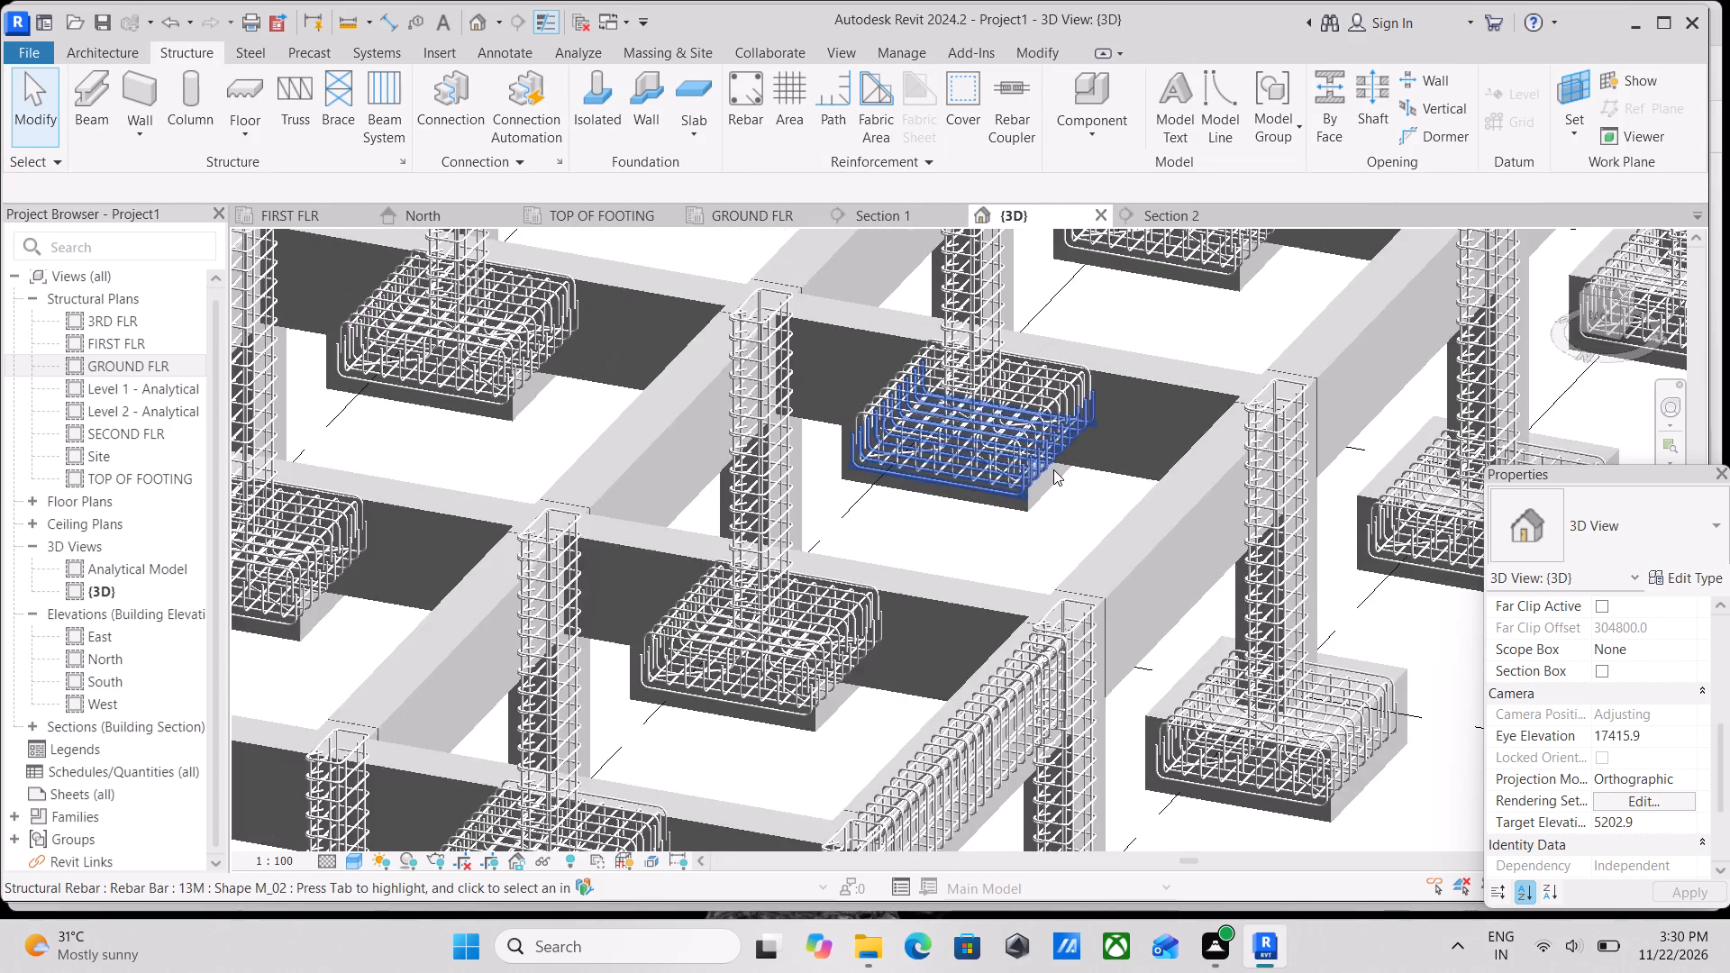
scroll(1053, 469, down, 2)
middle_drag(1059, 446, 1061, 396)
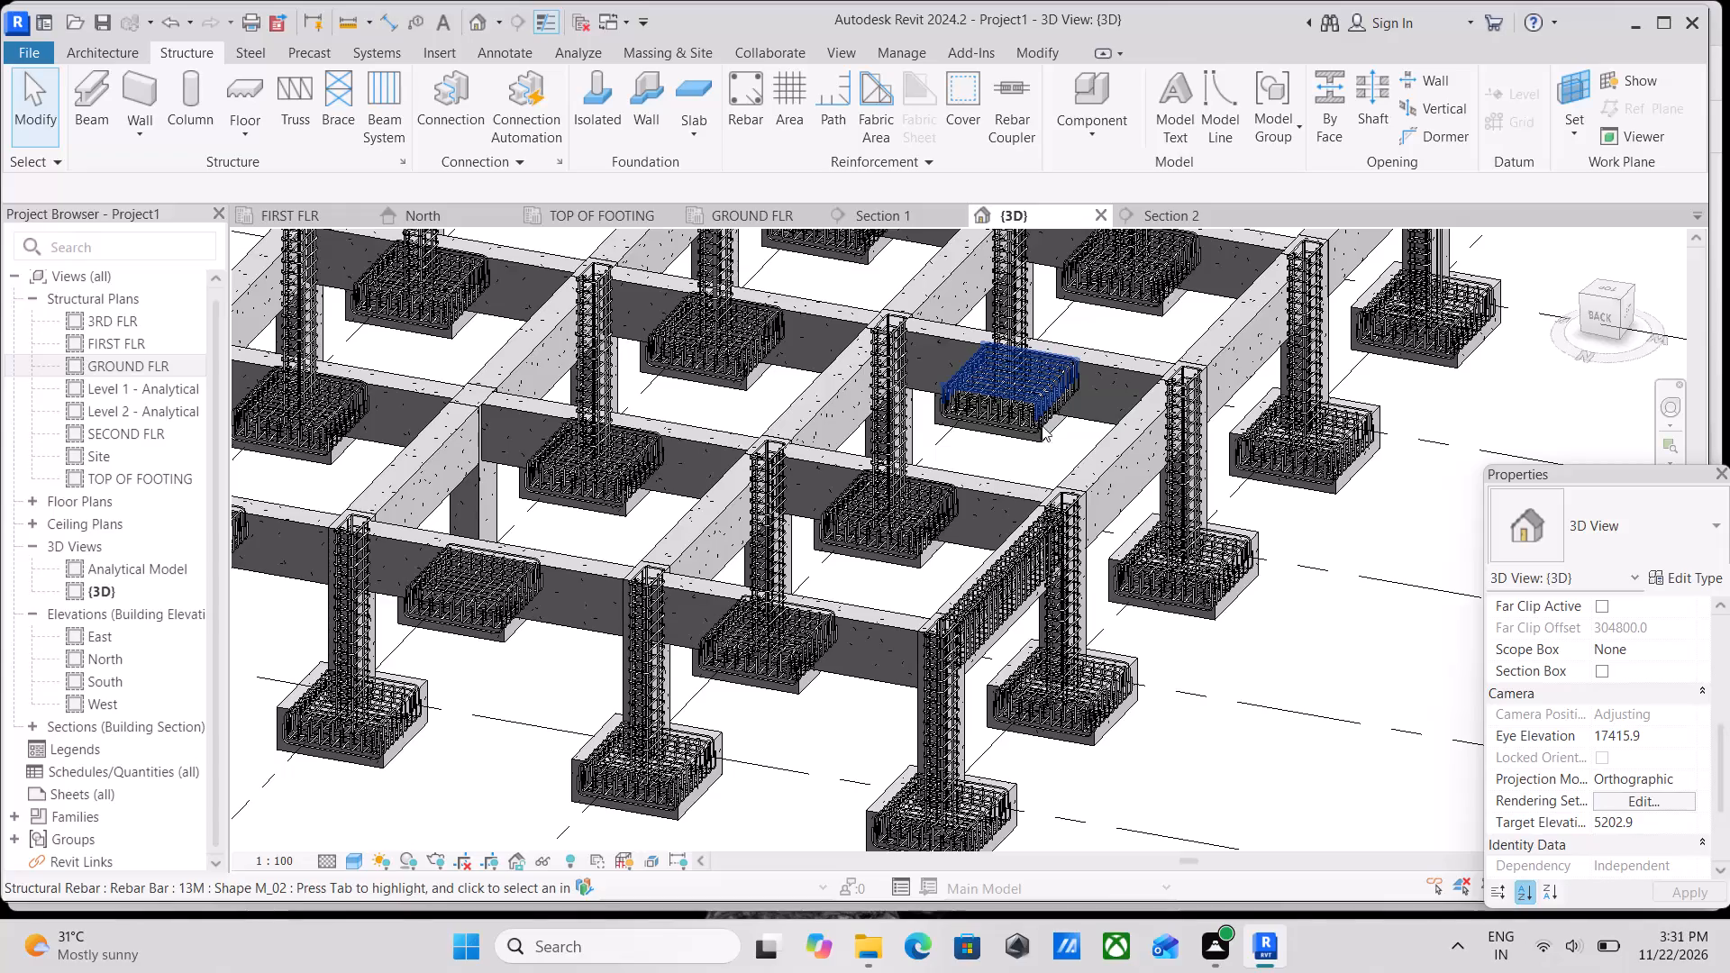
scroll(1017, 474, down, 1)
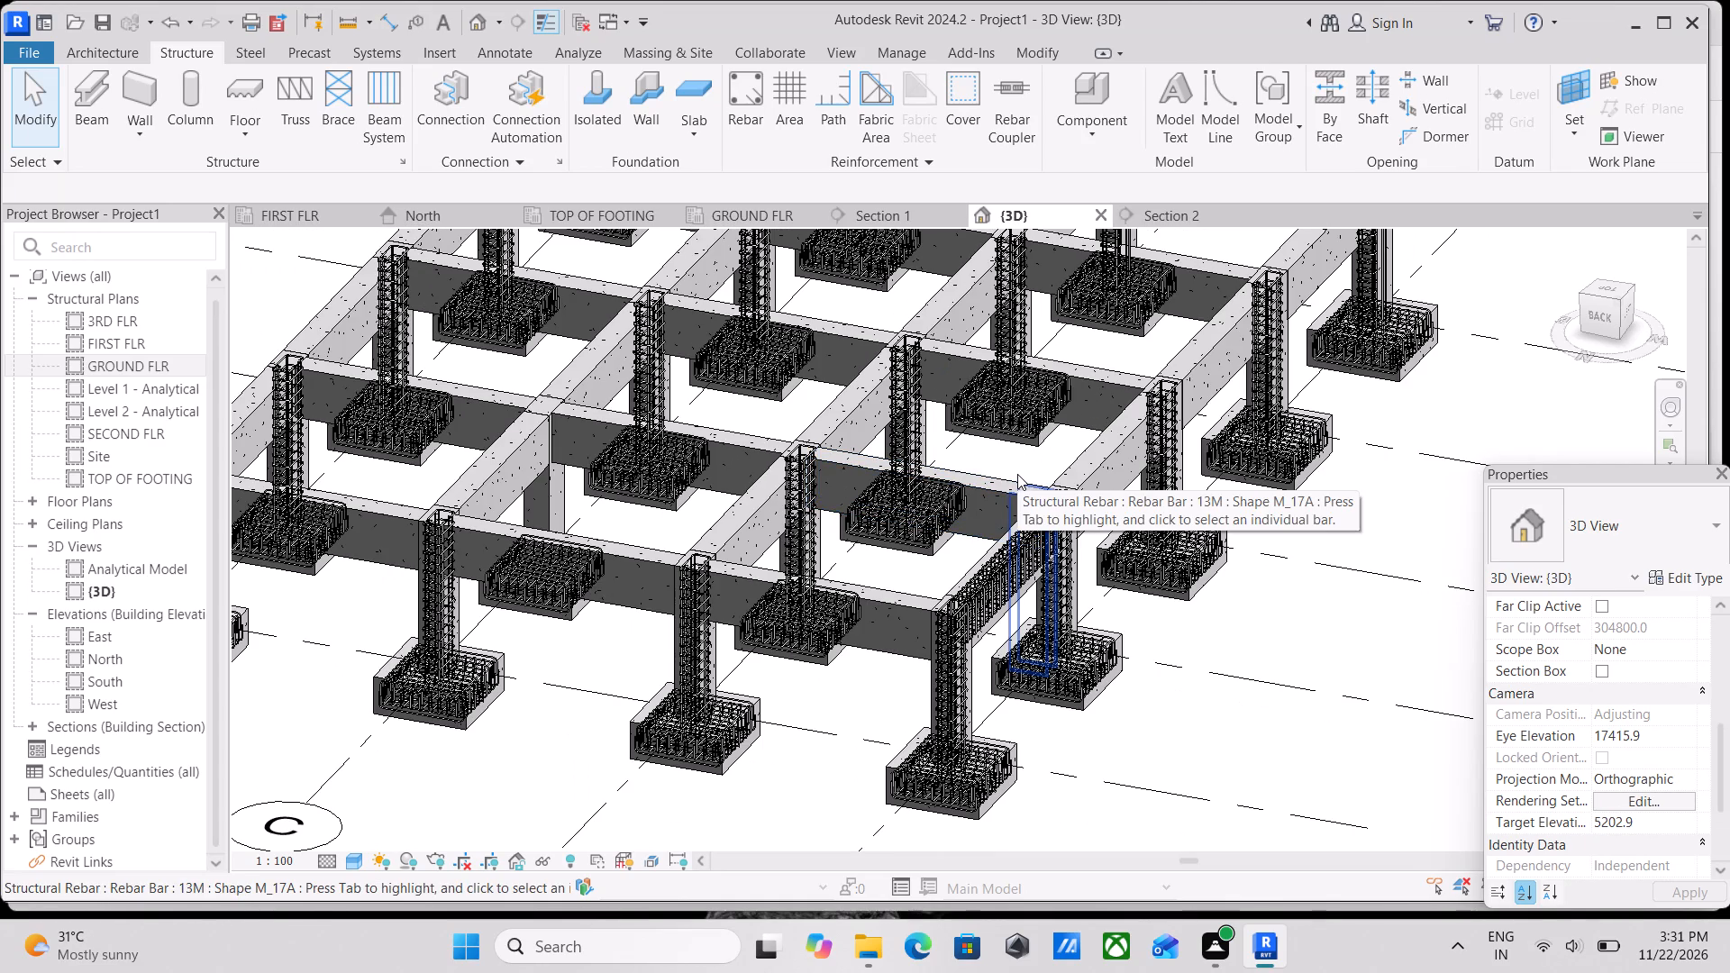
Propagate the rebar of the grid A beam between grids 1 and 2, aligned by host, to the grid A beam between grids 2 and 3.
scroll(1017, 477, down, 2)
scroll(1011, 514, up, 4)
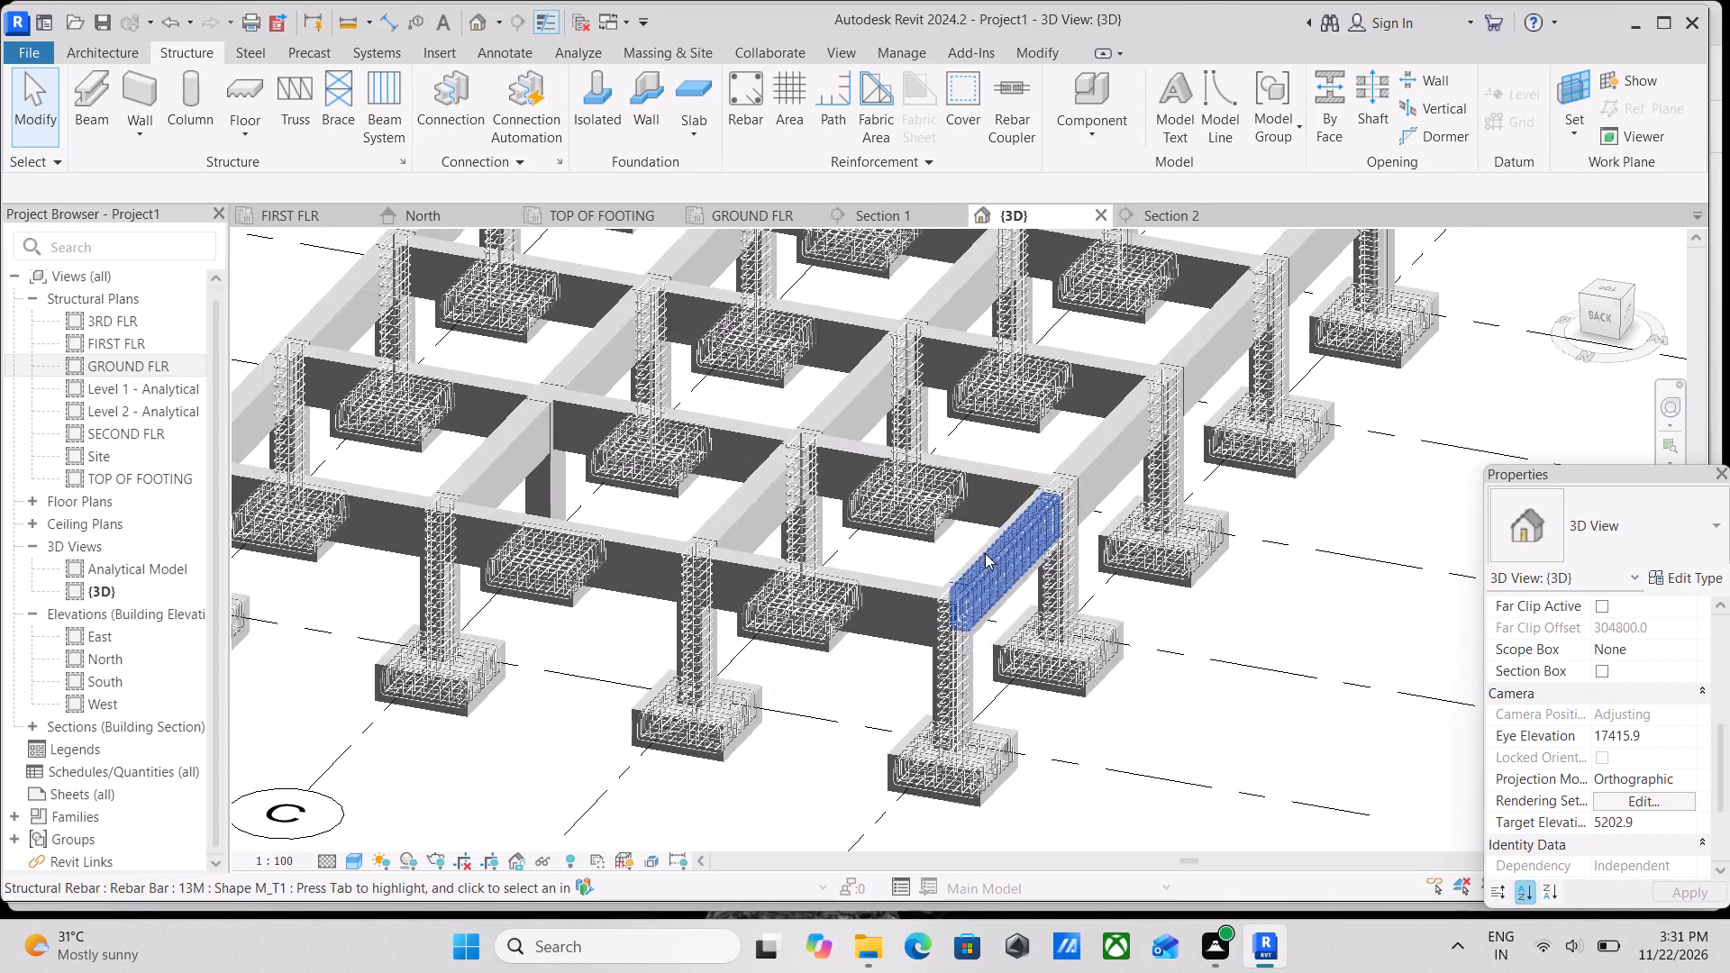
scroll(985, 553, up, 6)
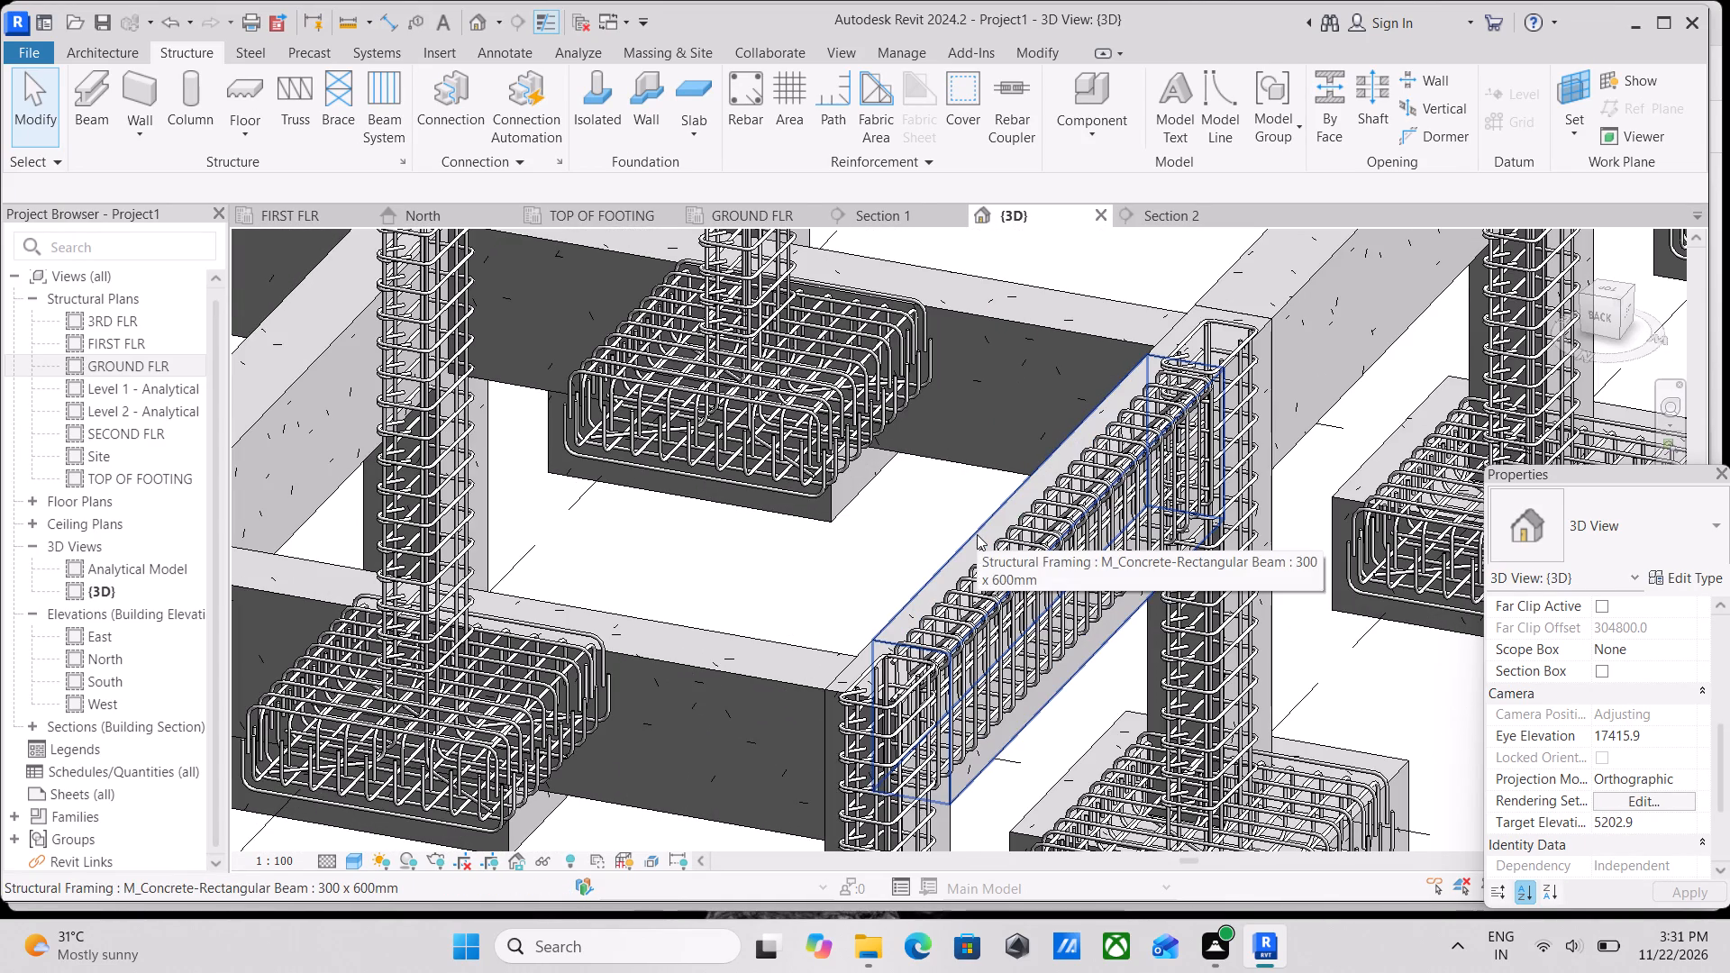
click(977, 534)
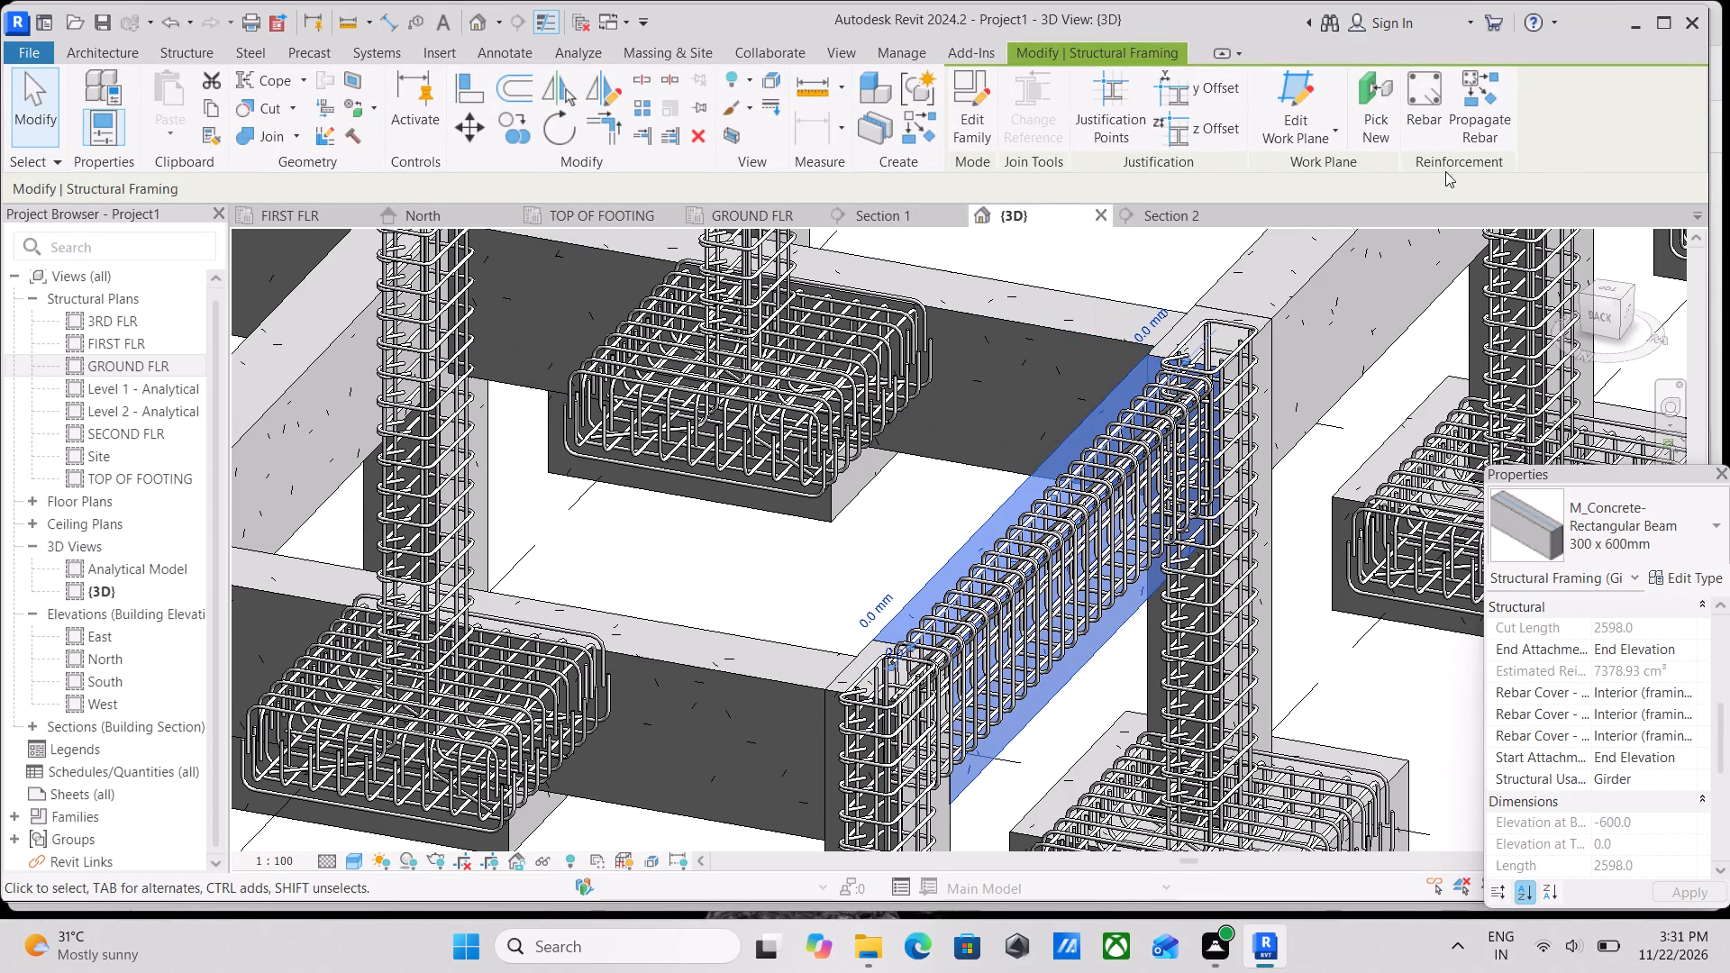
click(1494, 80)
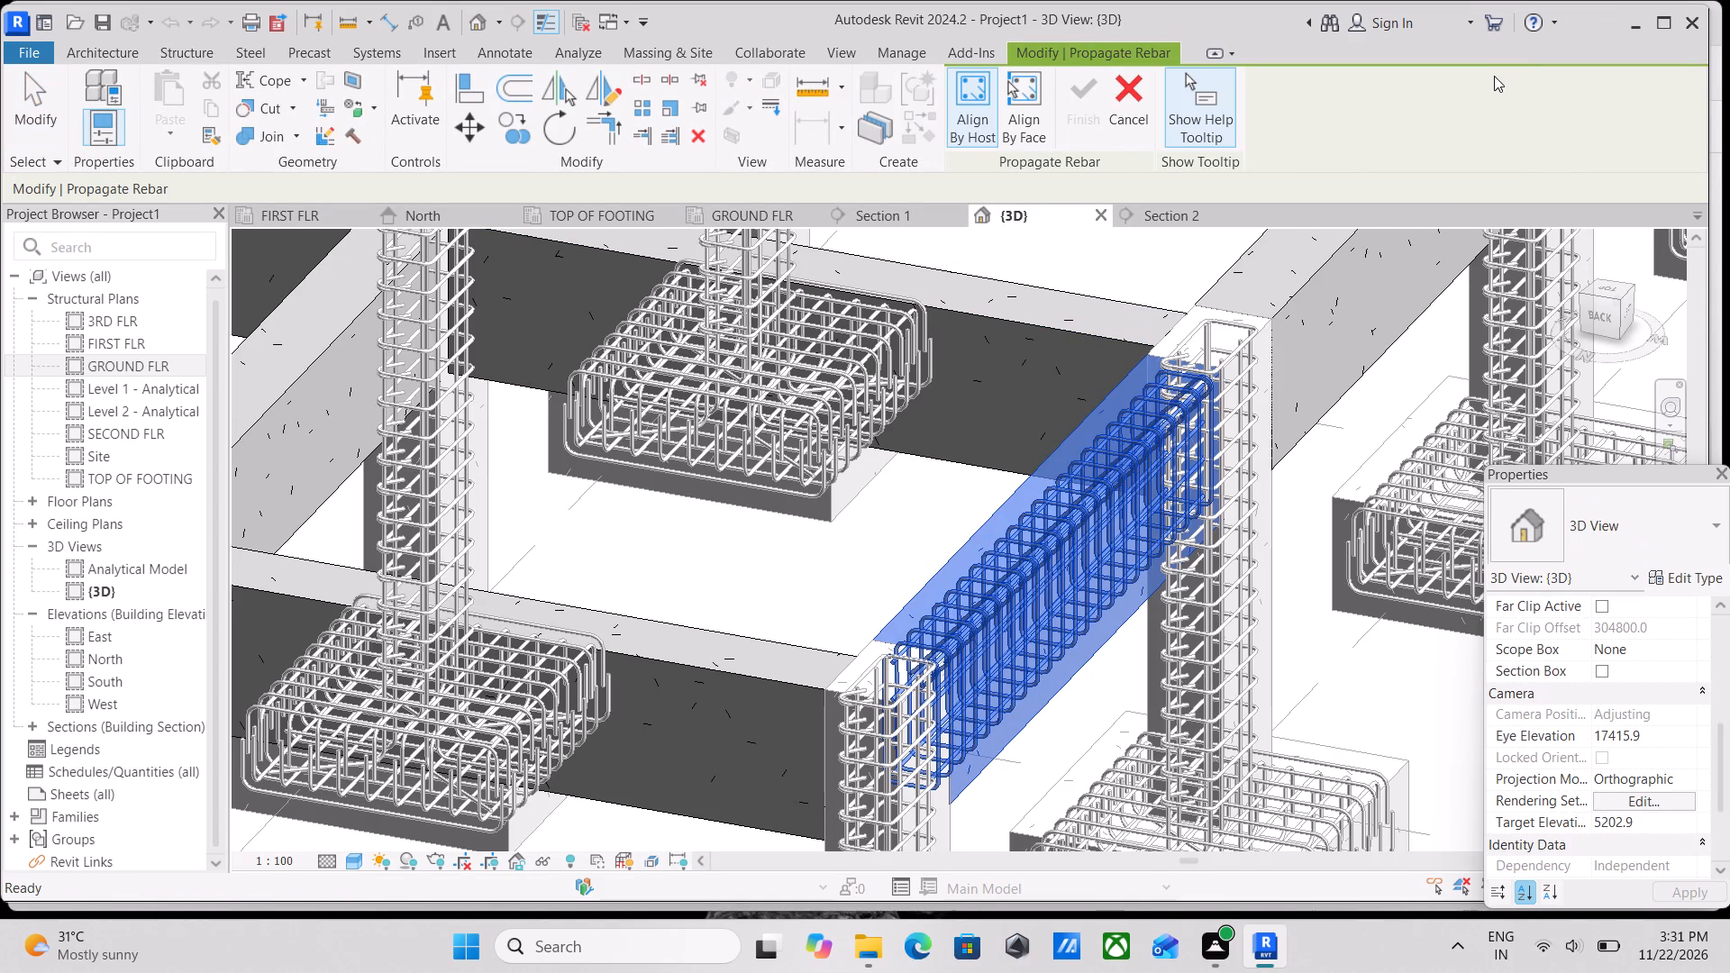
scroll(1701, 210, down, 3)
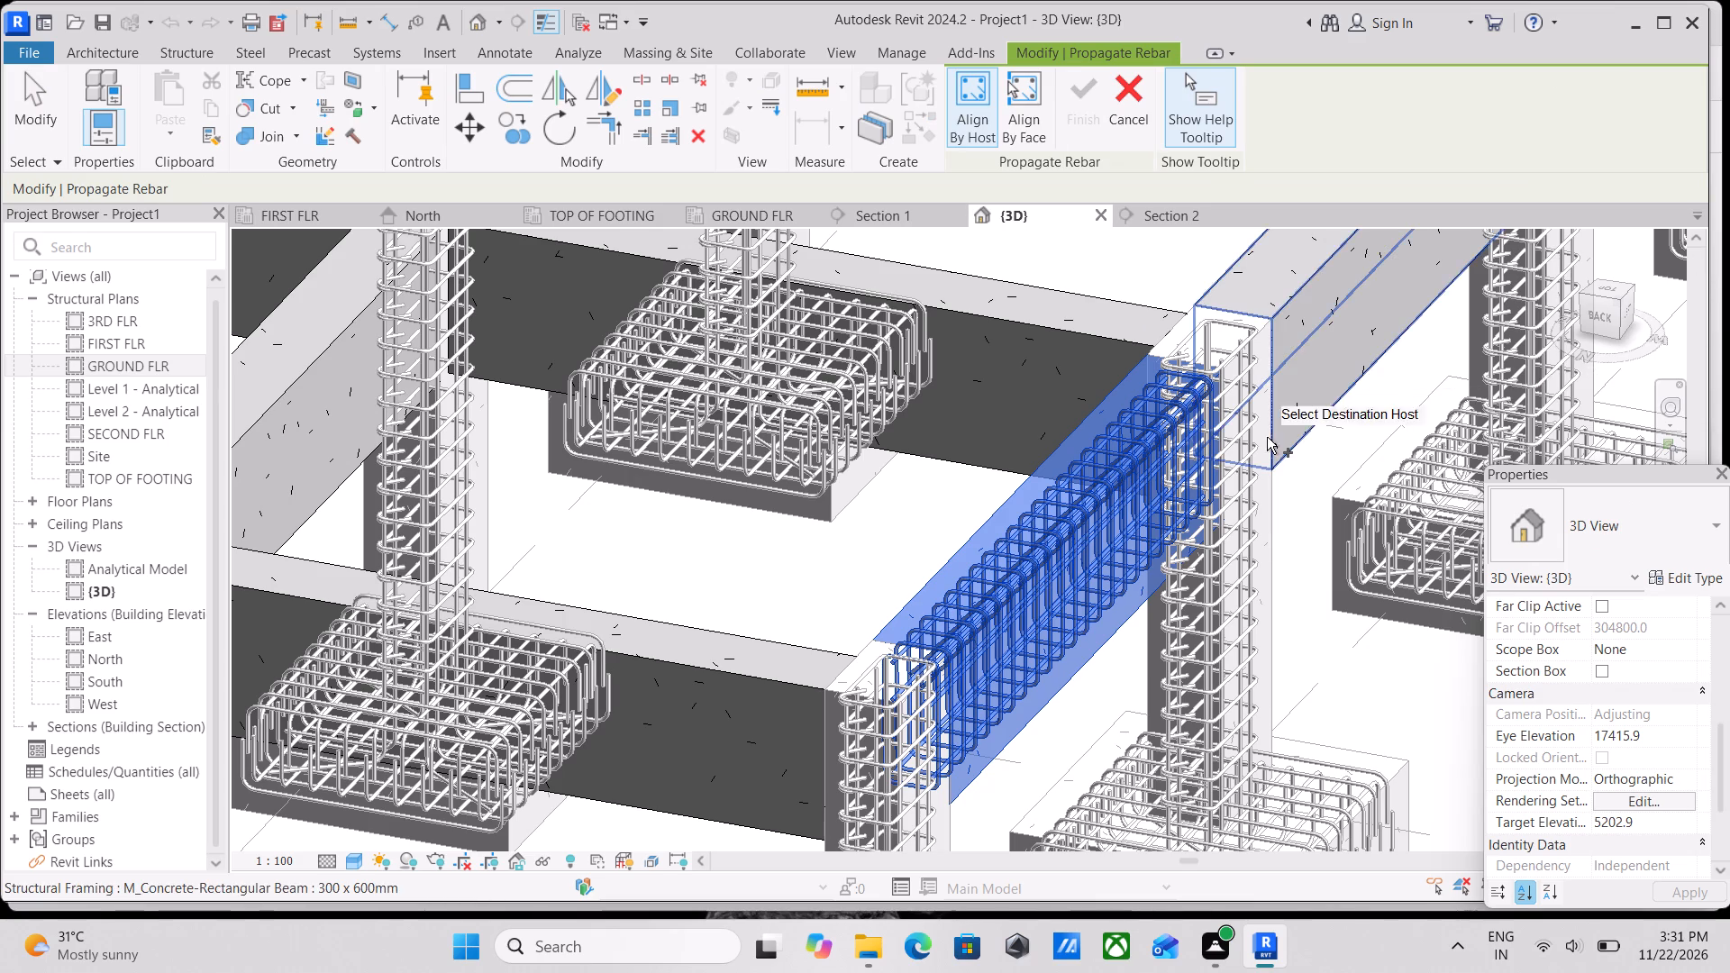
scroll(1297, 445, down, 2)
middle_drag(1297, 449, 1253, 512)
middle_drag(1323, 379, 1259, 488)
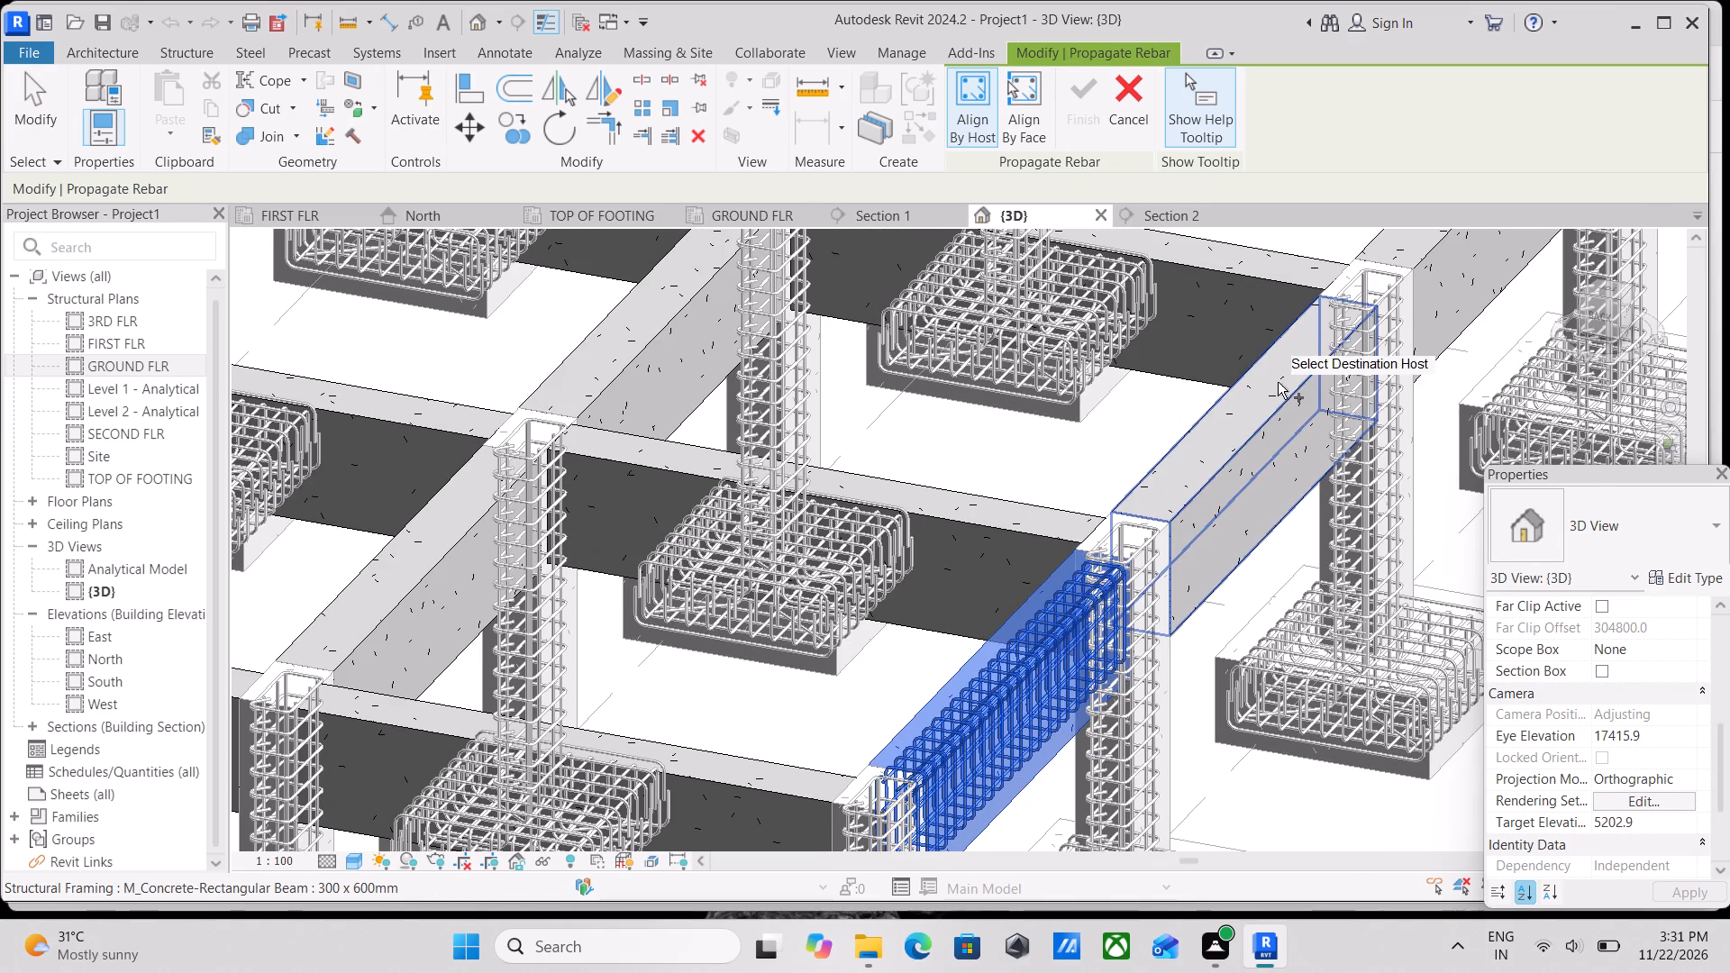
click(1272, 386)
Add the grid A beams between grids 3 and 4 and between grids 4 and 5 as destination hosts for the beam rebar.
middle_drag(1272, 386, 1190, 468)
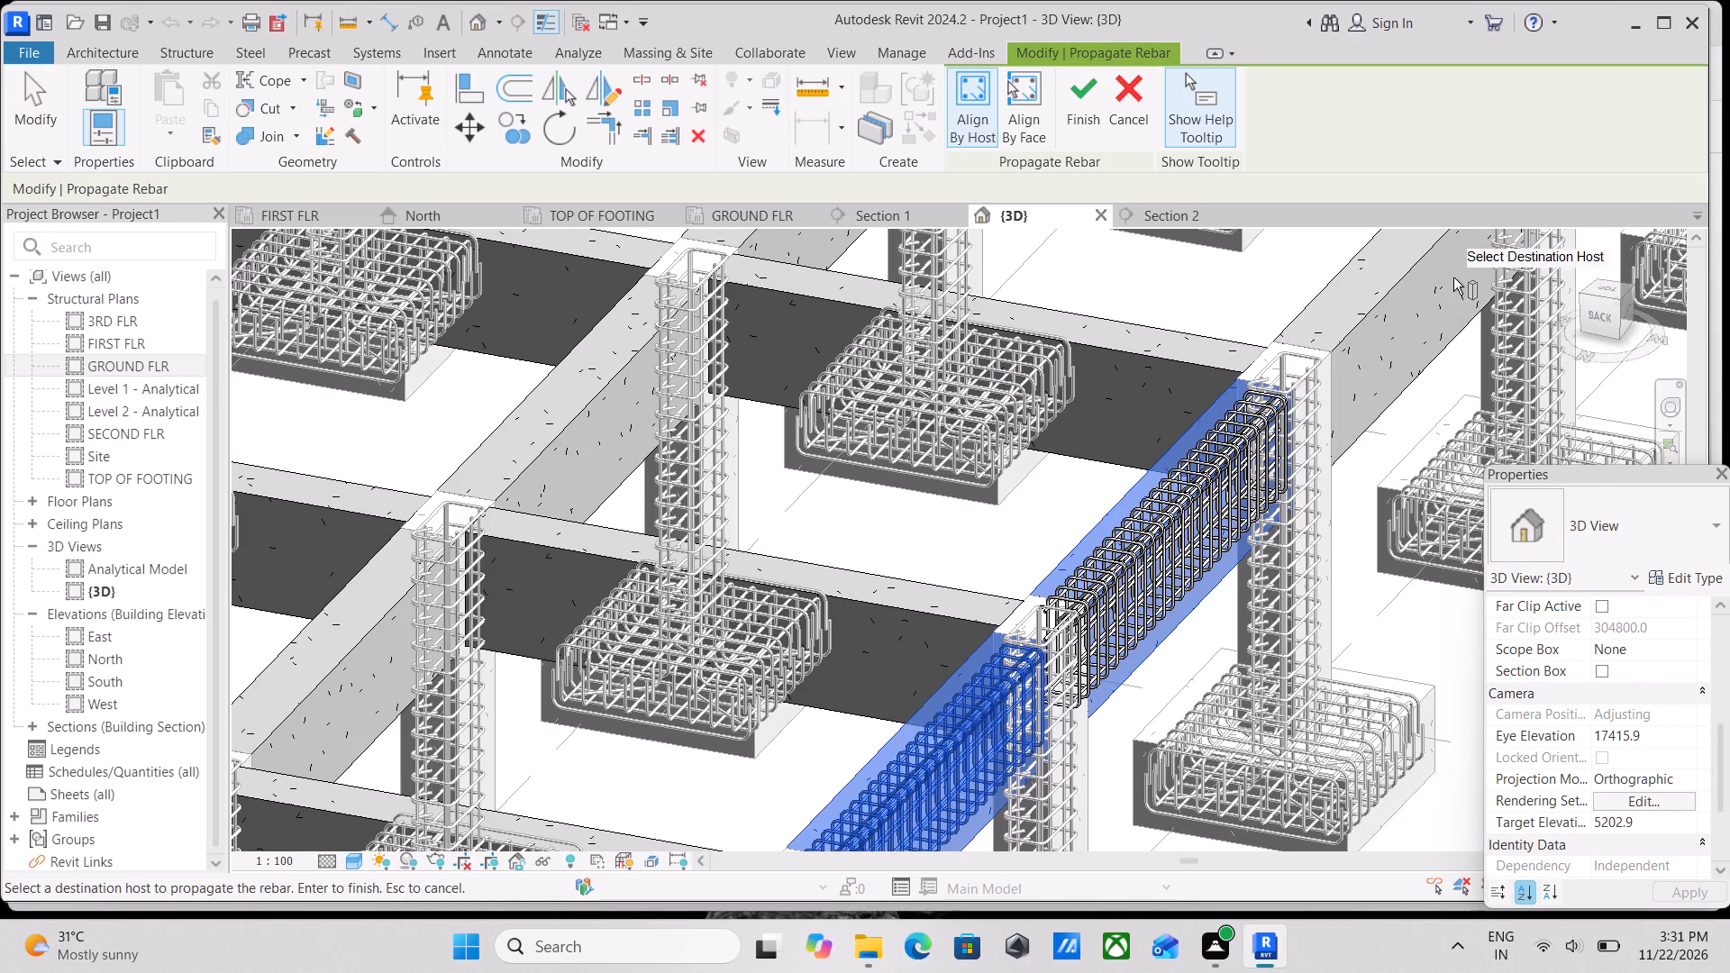
click(1398, 282)
scroll(1306, 355, down, 2)
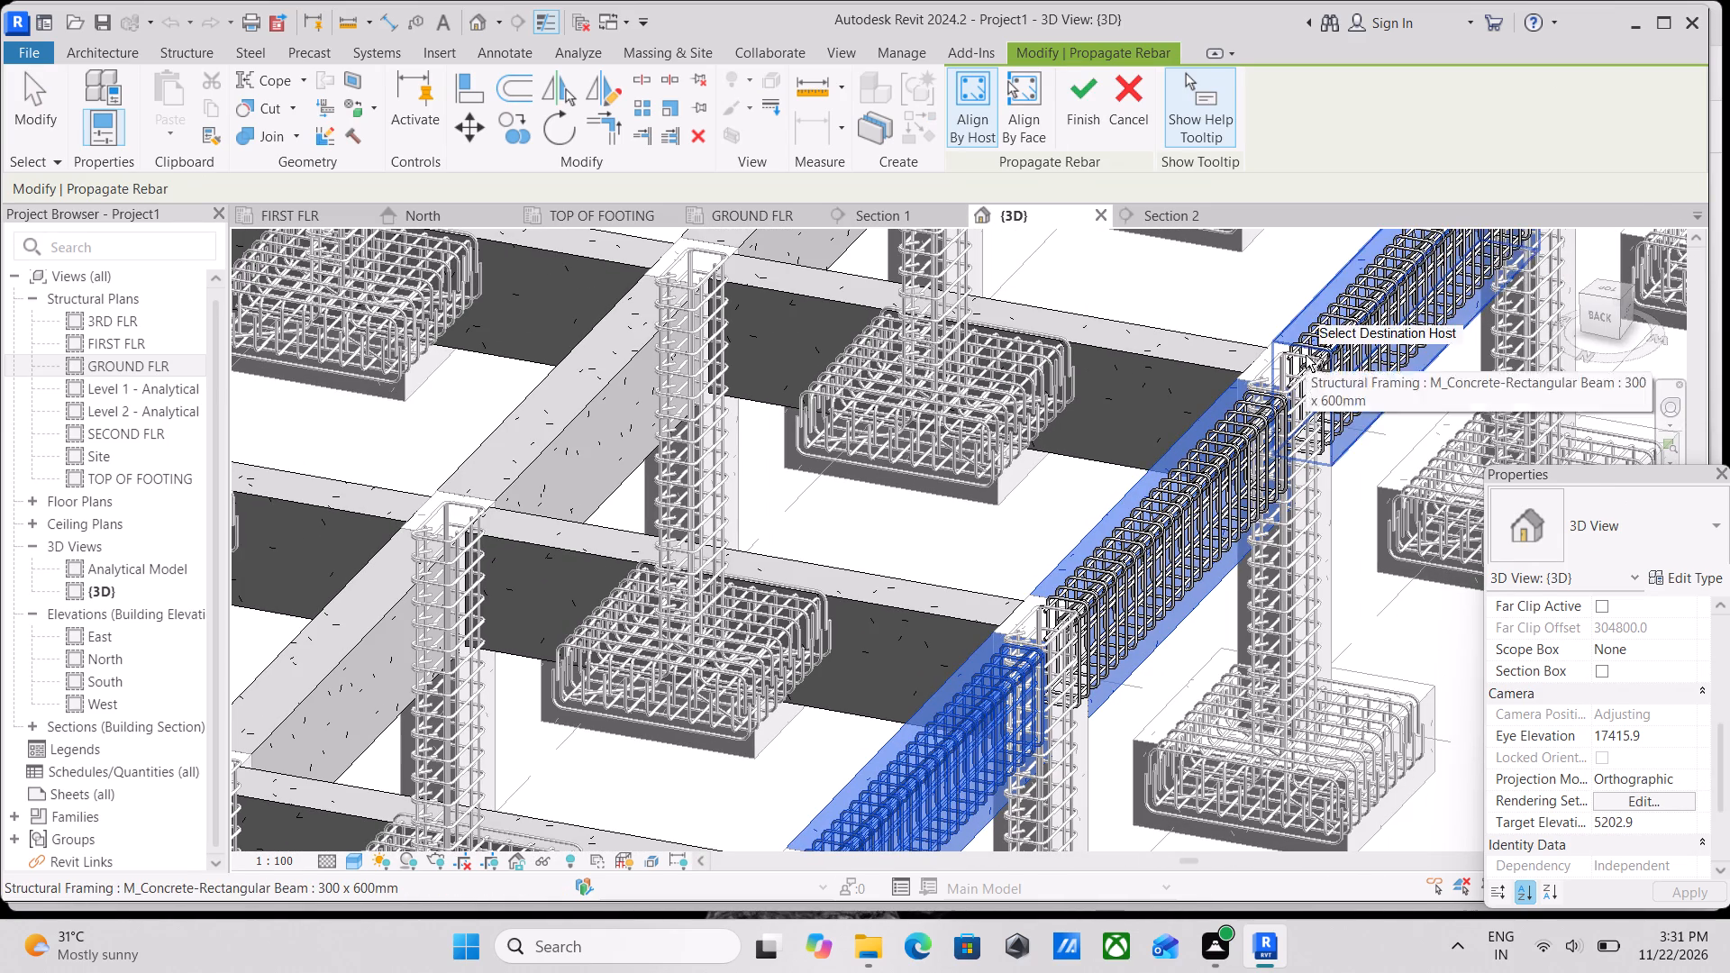
middle_drag(1306, 356, 1053, 527)
middle_drag(1257, 393, 1184, 489)
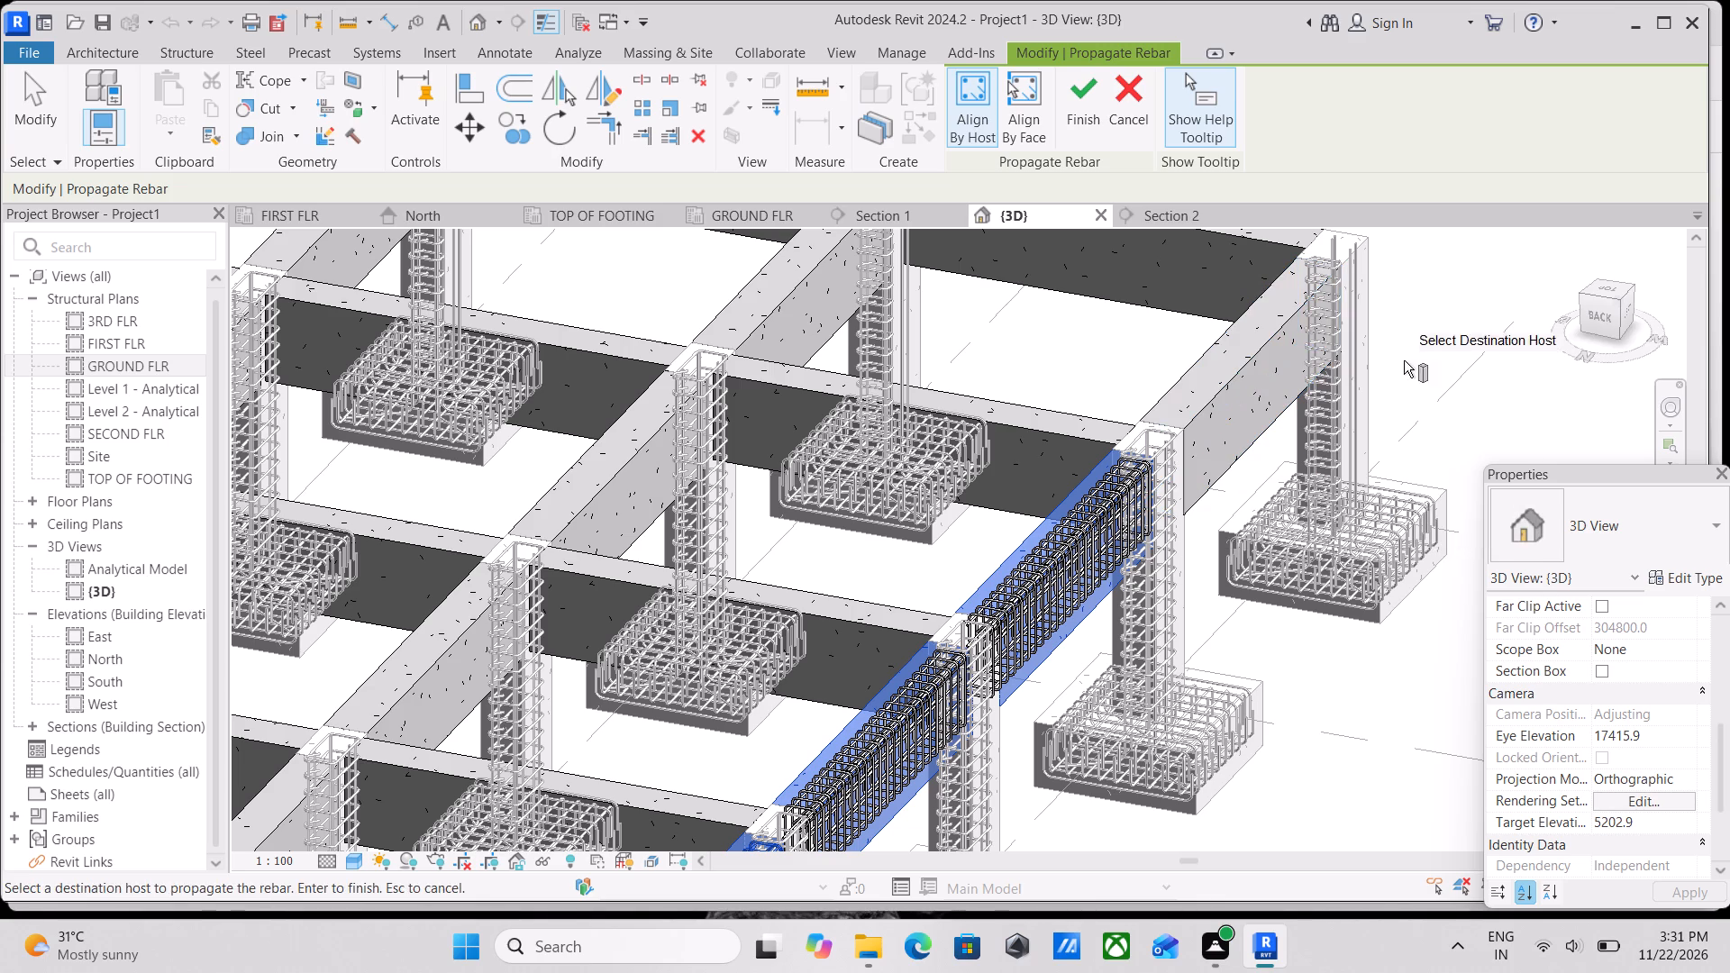
click(1264, 341)
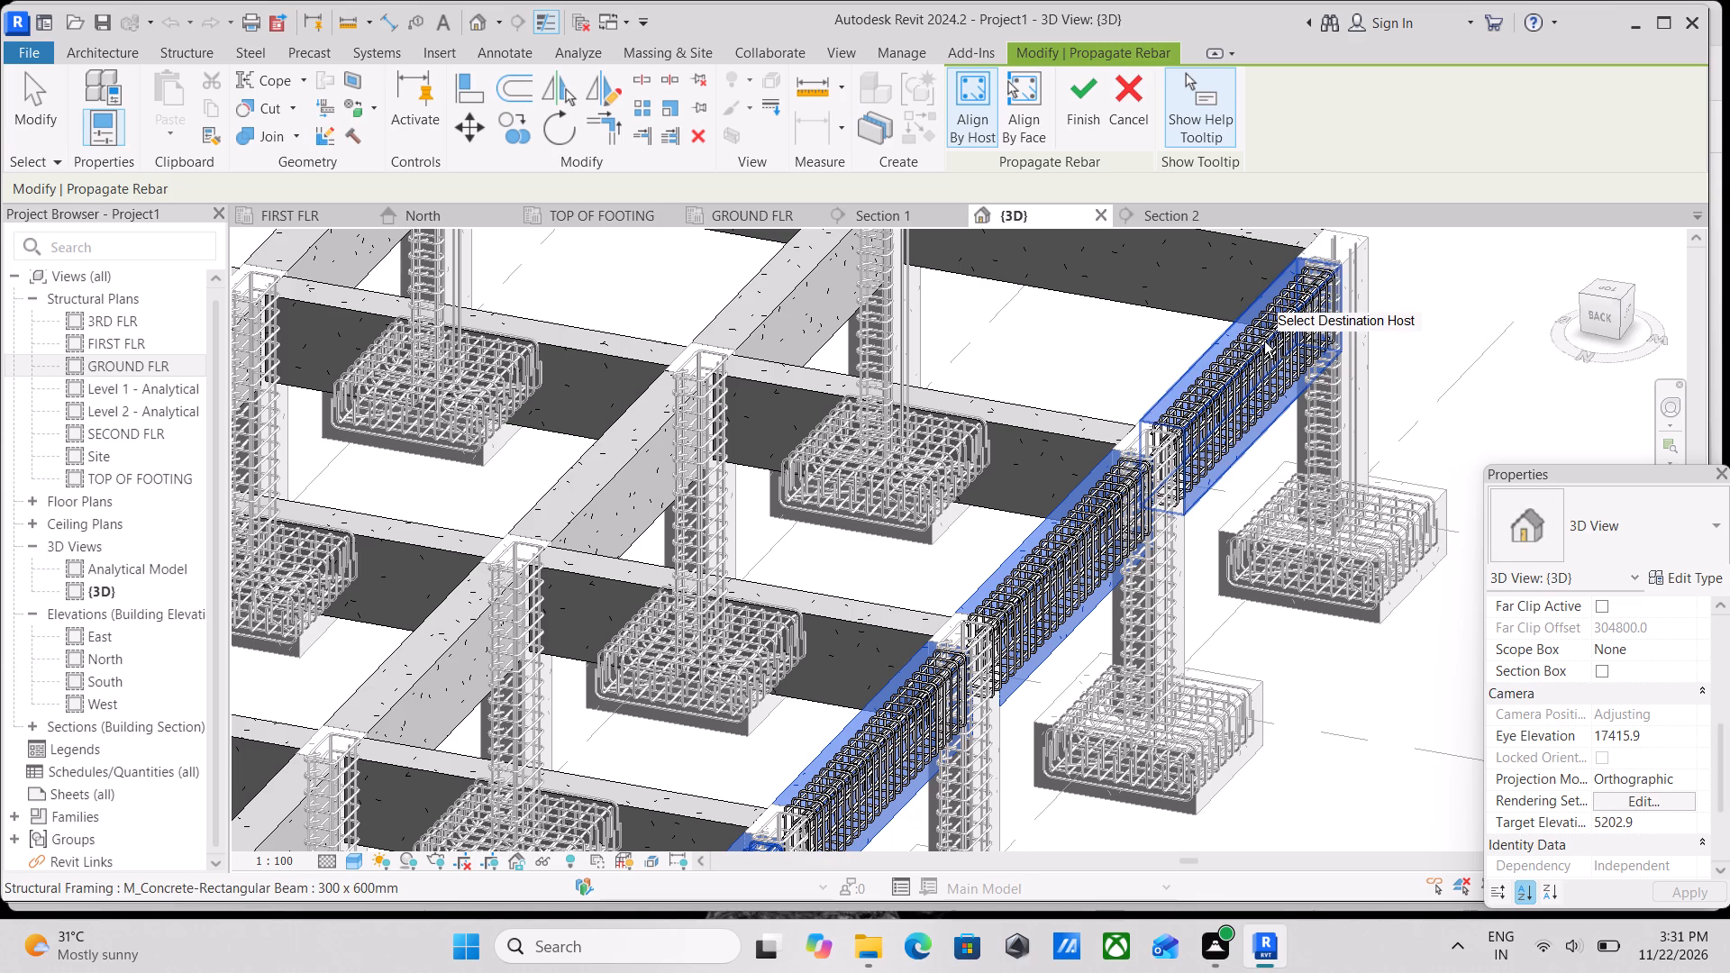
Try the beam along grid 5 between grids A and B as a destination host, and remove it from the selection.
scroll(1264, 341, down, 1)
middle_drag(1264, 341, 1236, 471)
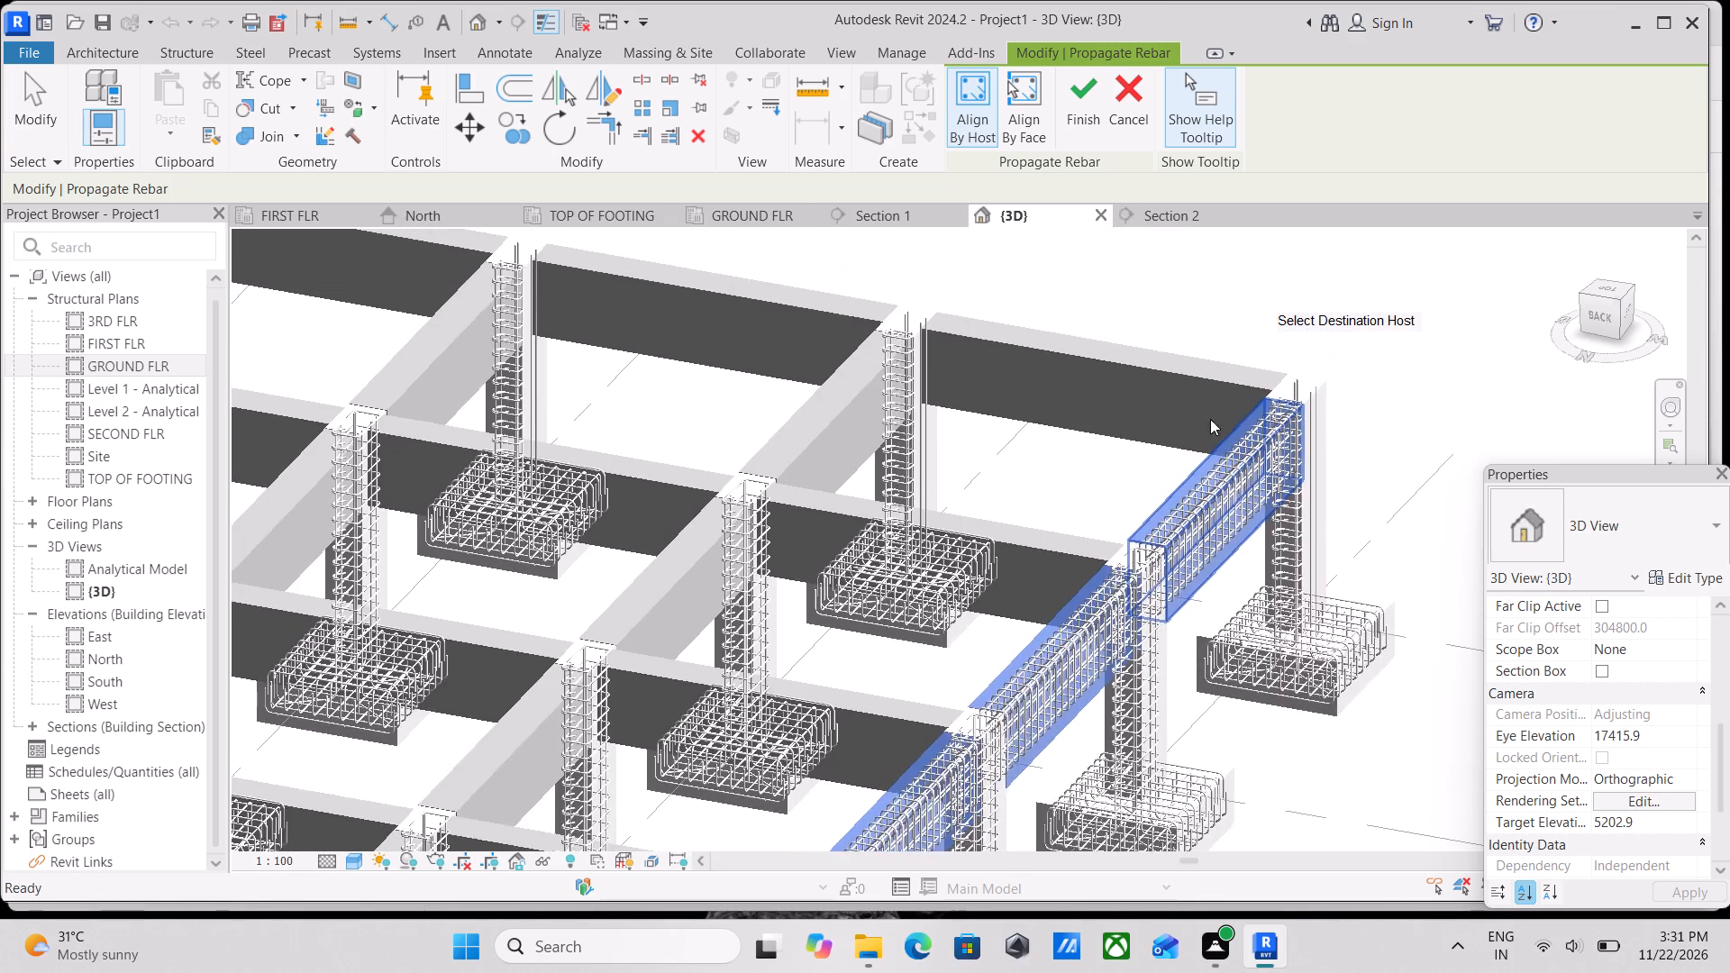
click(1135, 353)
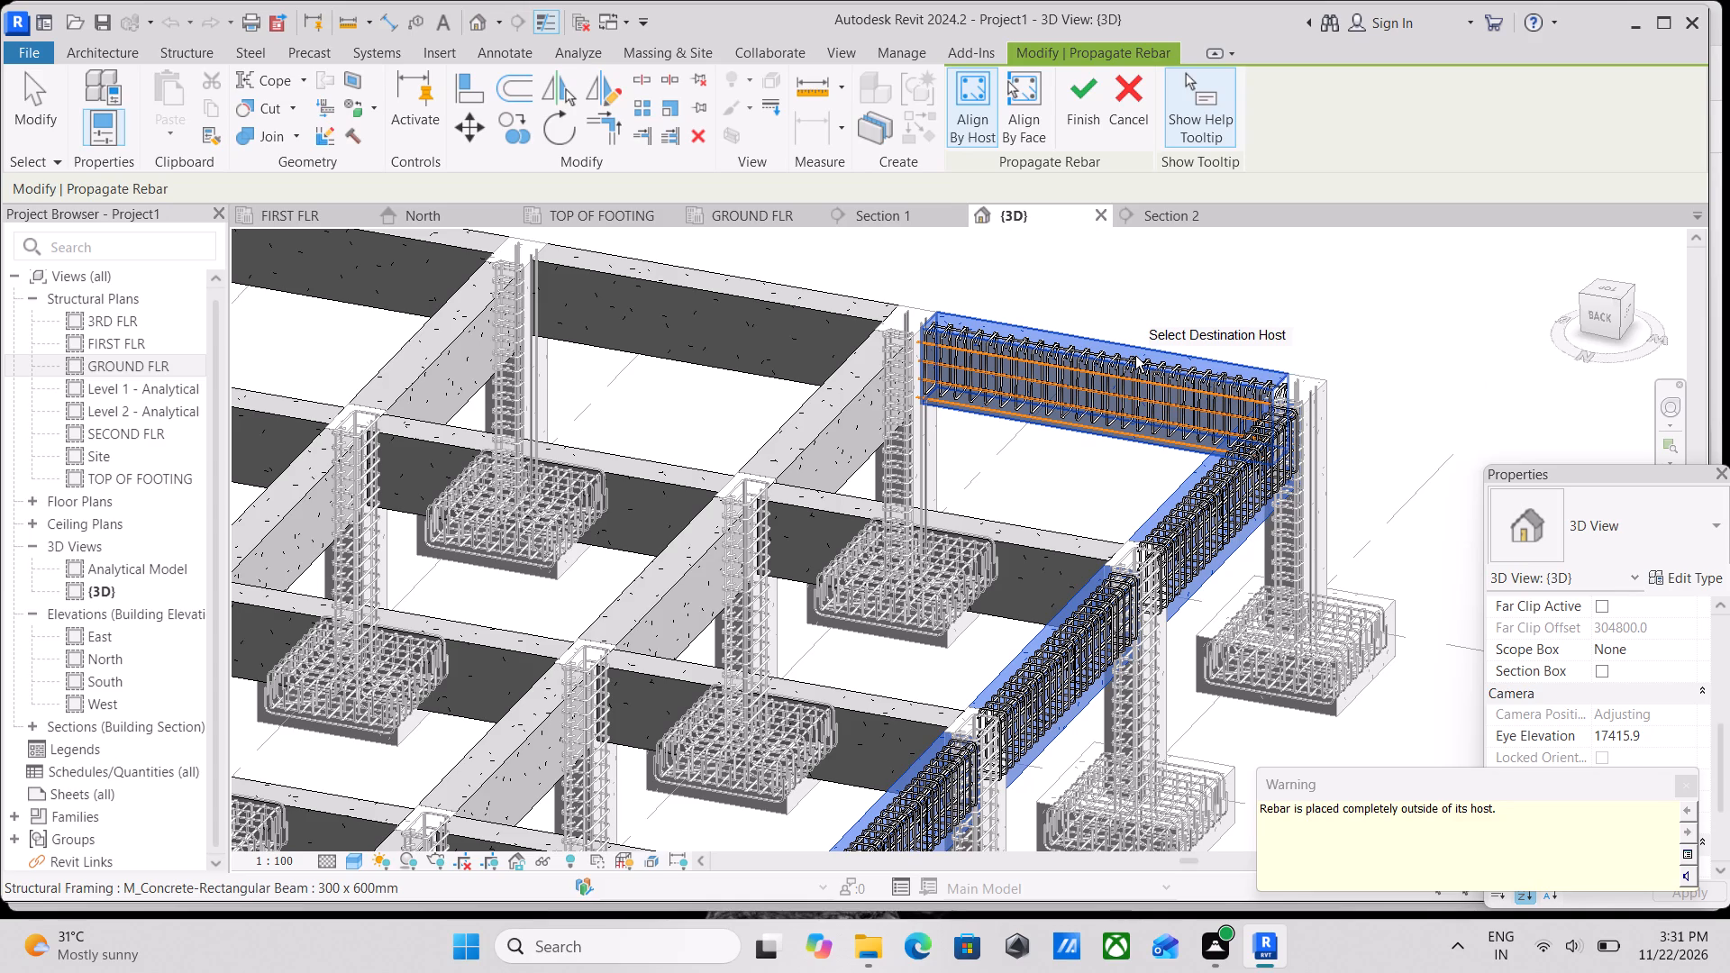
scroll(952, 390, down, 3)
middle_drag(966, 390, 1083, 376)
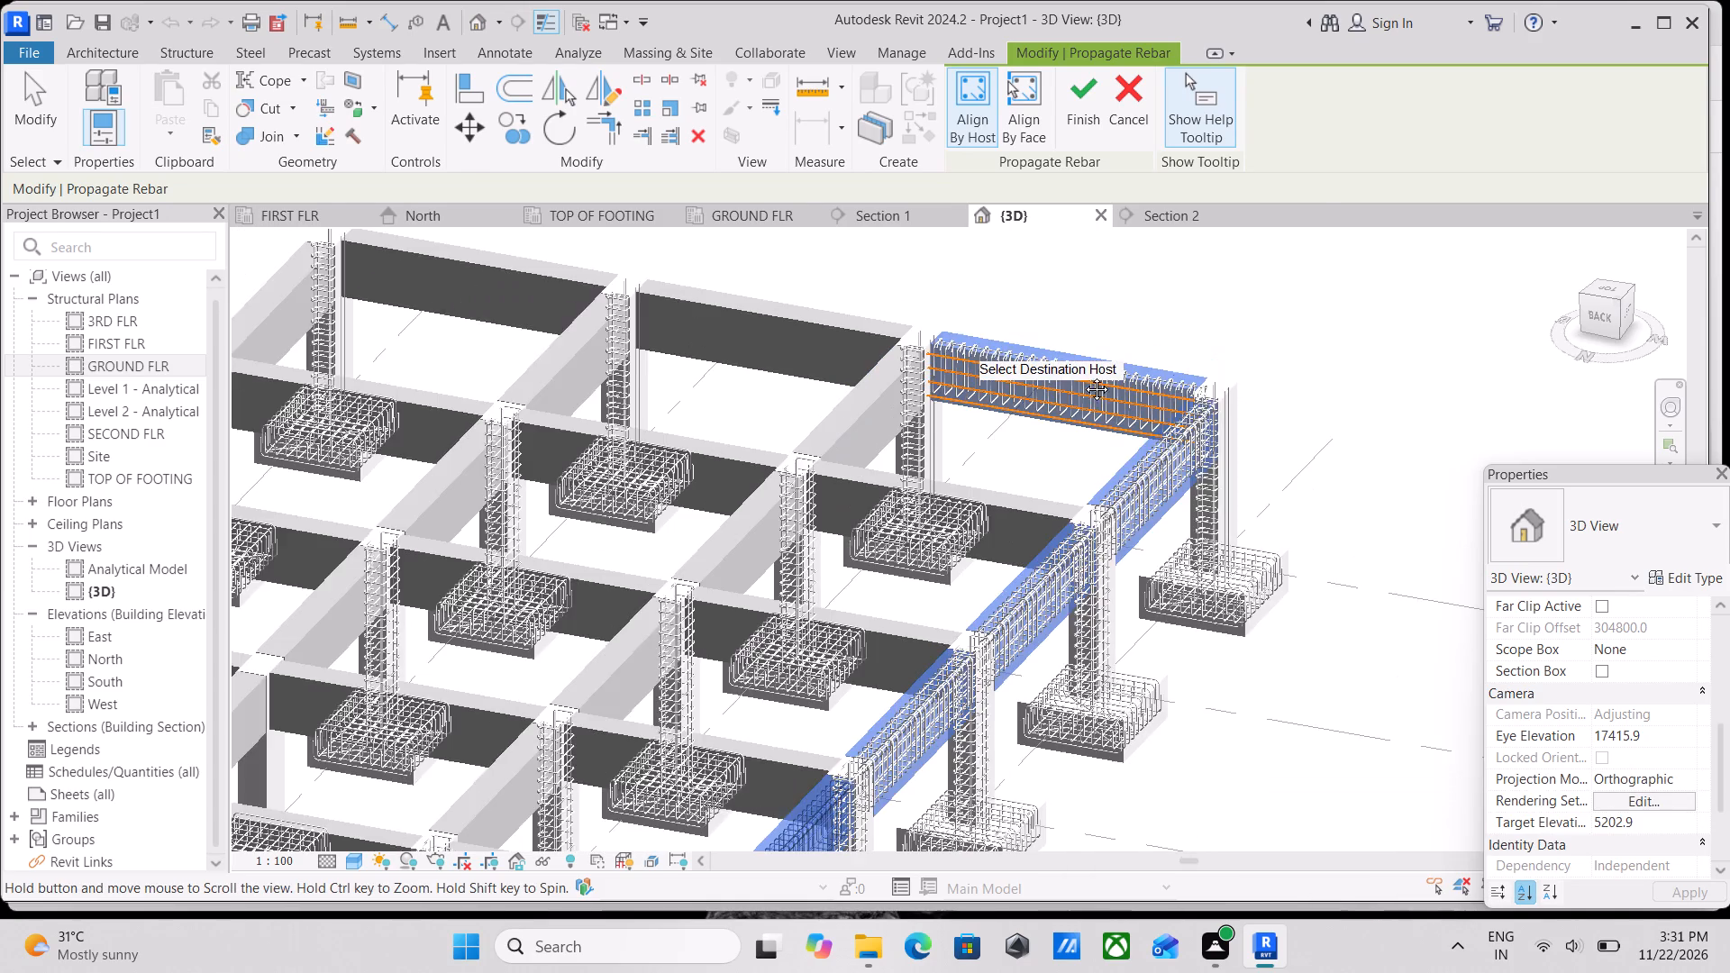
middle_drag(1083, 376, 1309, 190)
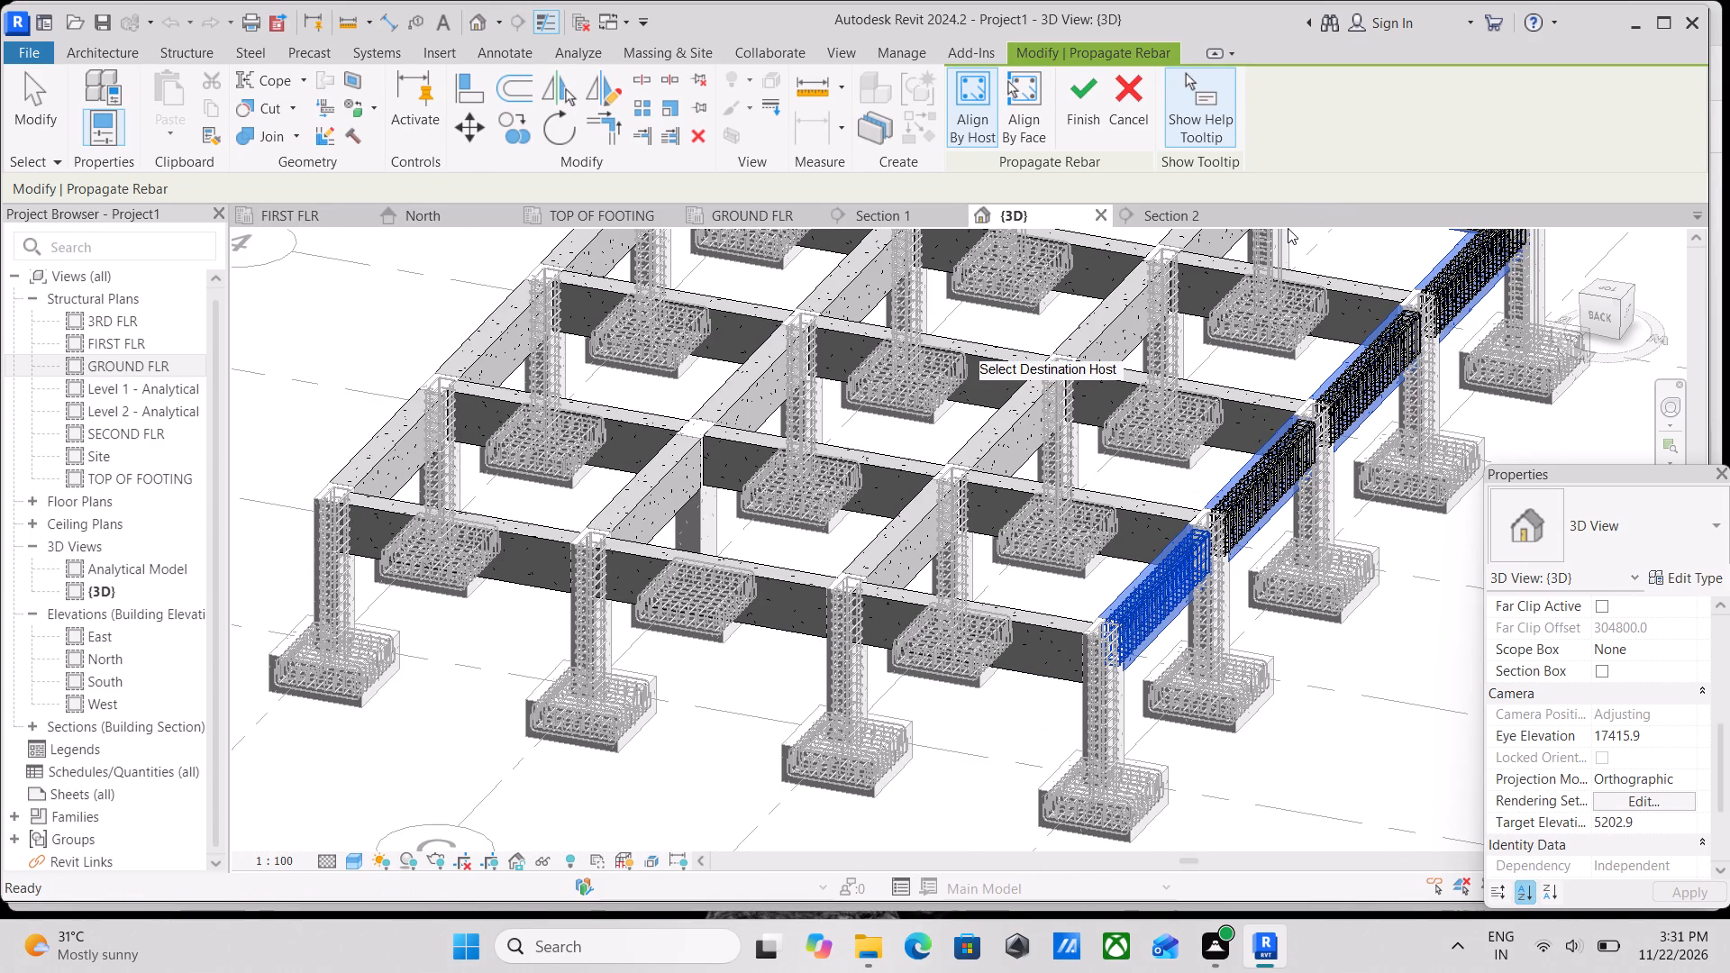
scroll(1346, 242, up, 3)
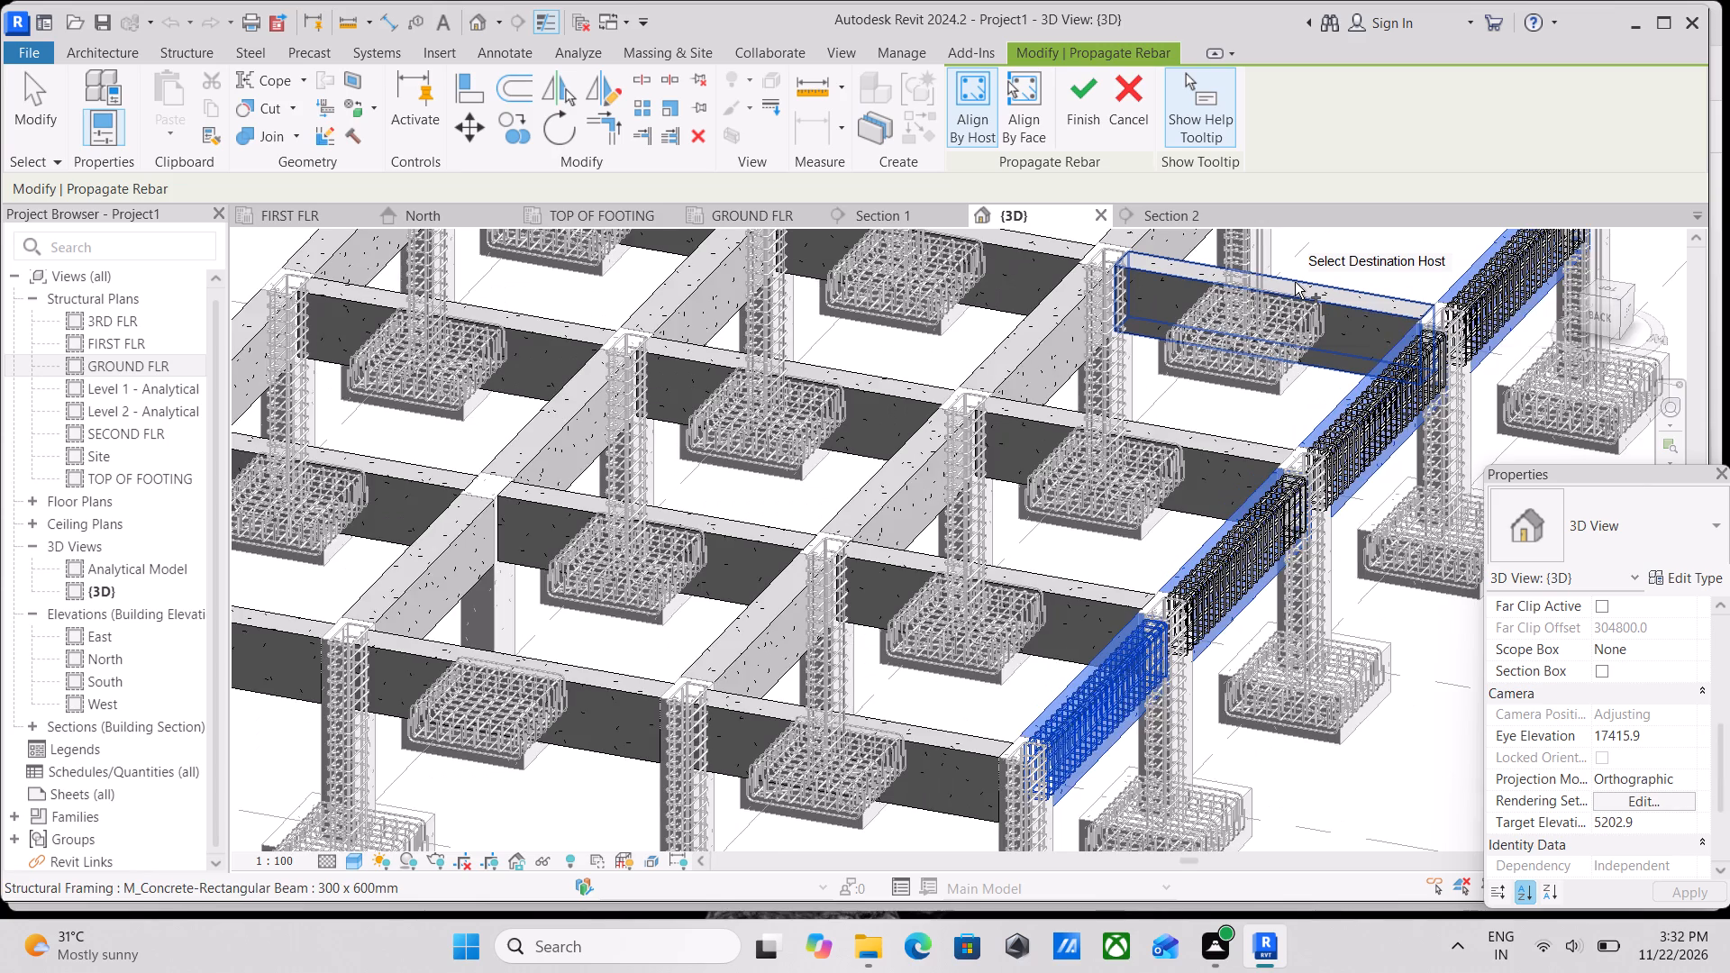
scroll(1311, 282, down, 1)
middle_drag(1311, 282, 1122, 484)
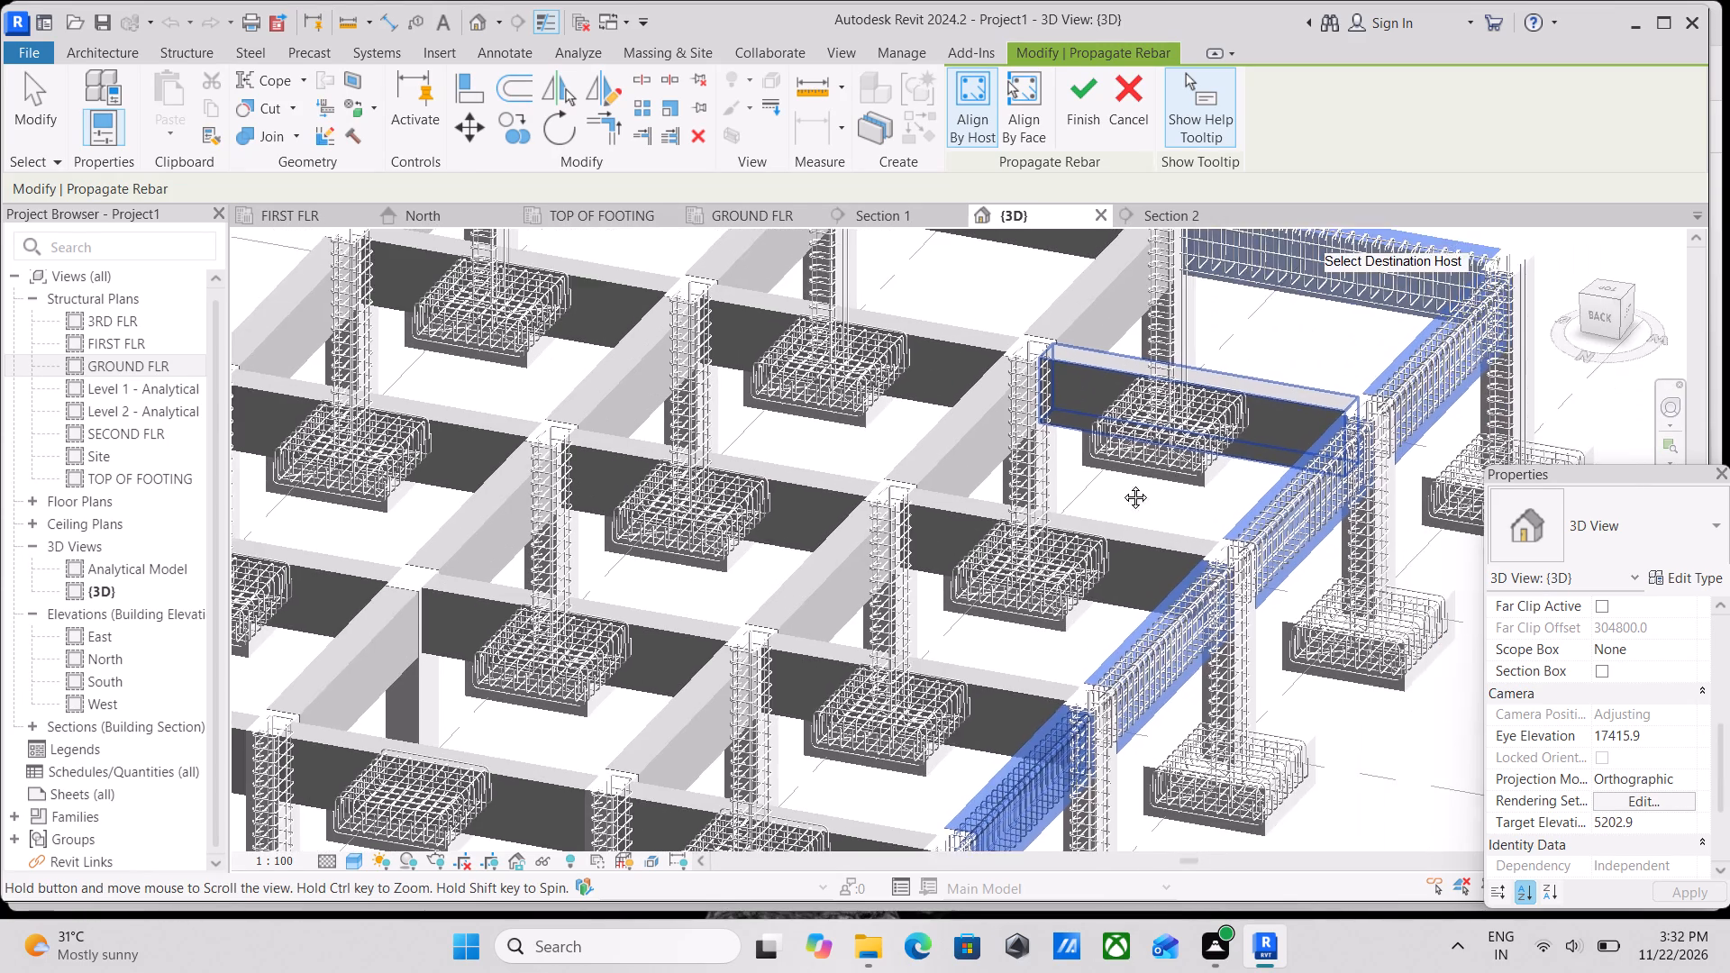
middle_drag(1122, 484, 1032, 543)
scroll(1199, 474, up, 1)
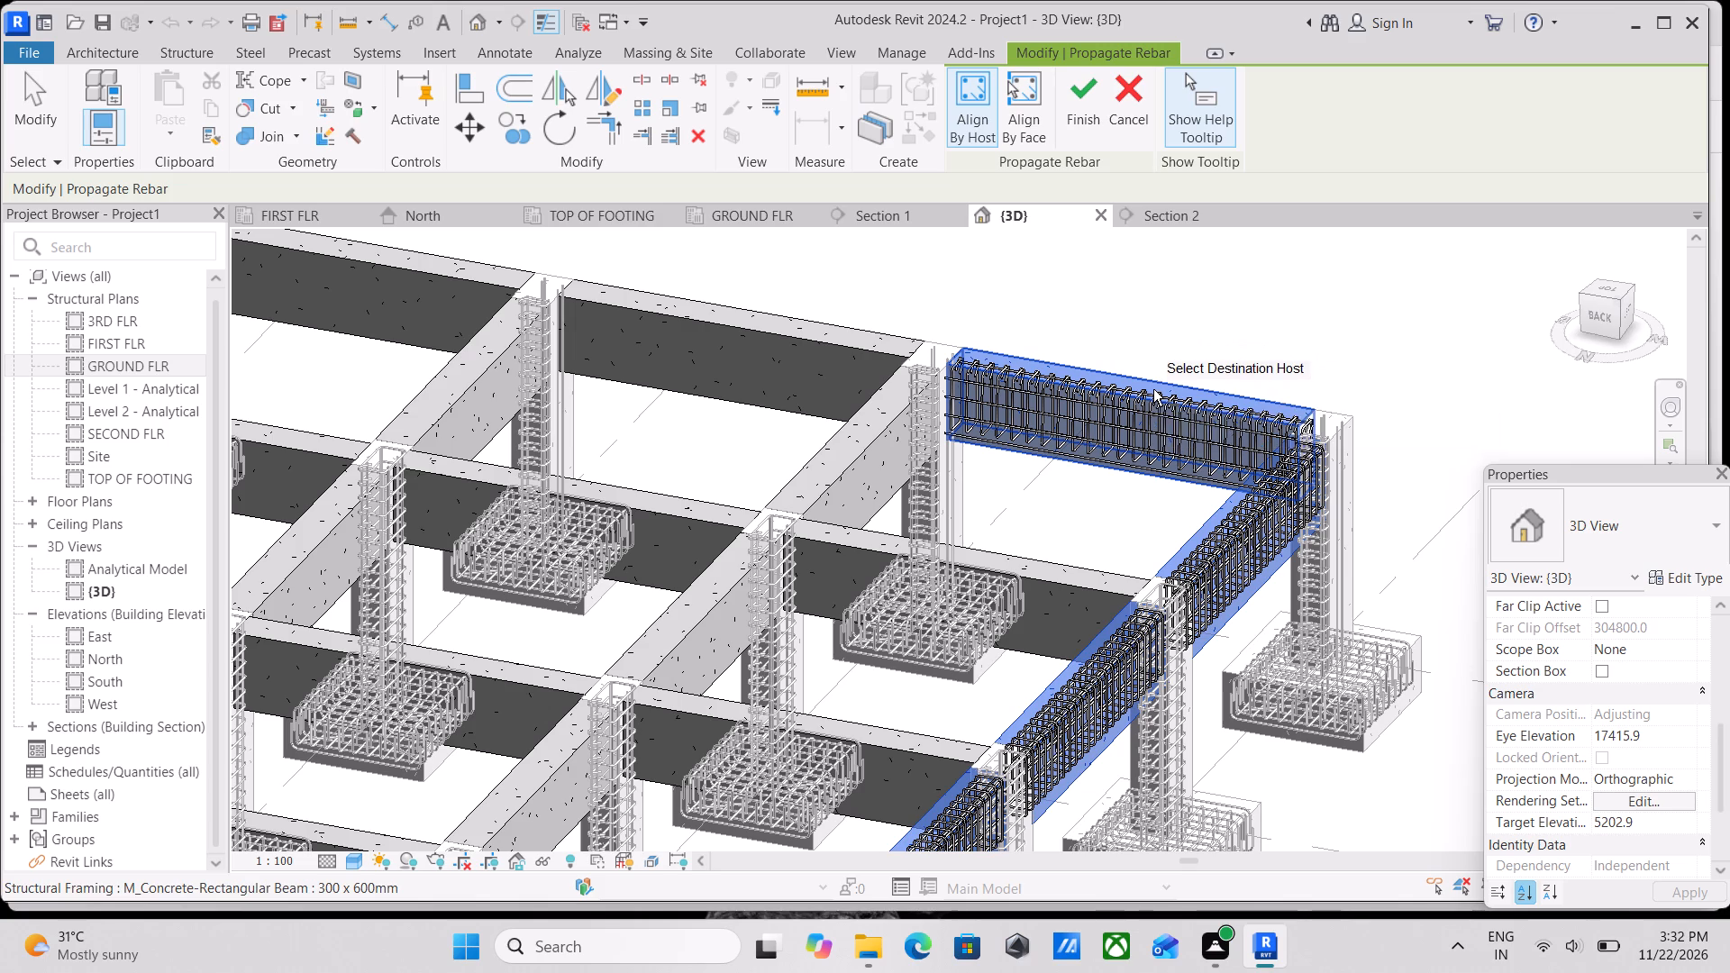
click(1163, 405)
Add the four beams along grid B, from grid 5 to grid 1, as destination hosts for the beam rebar.
scroll(1106, 427, down, 3)
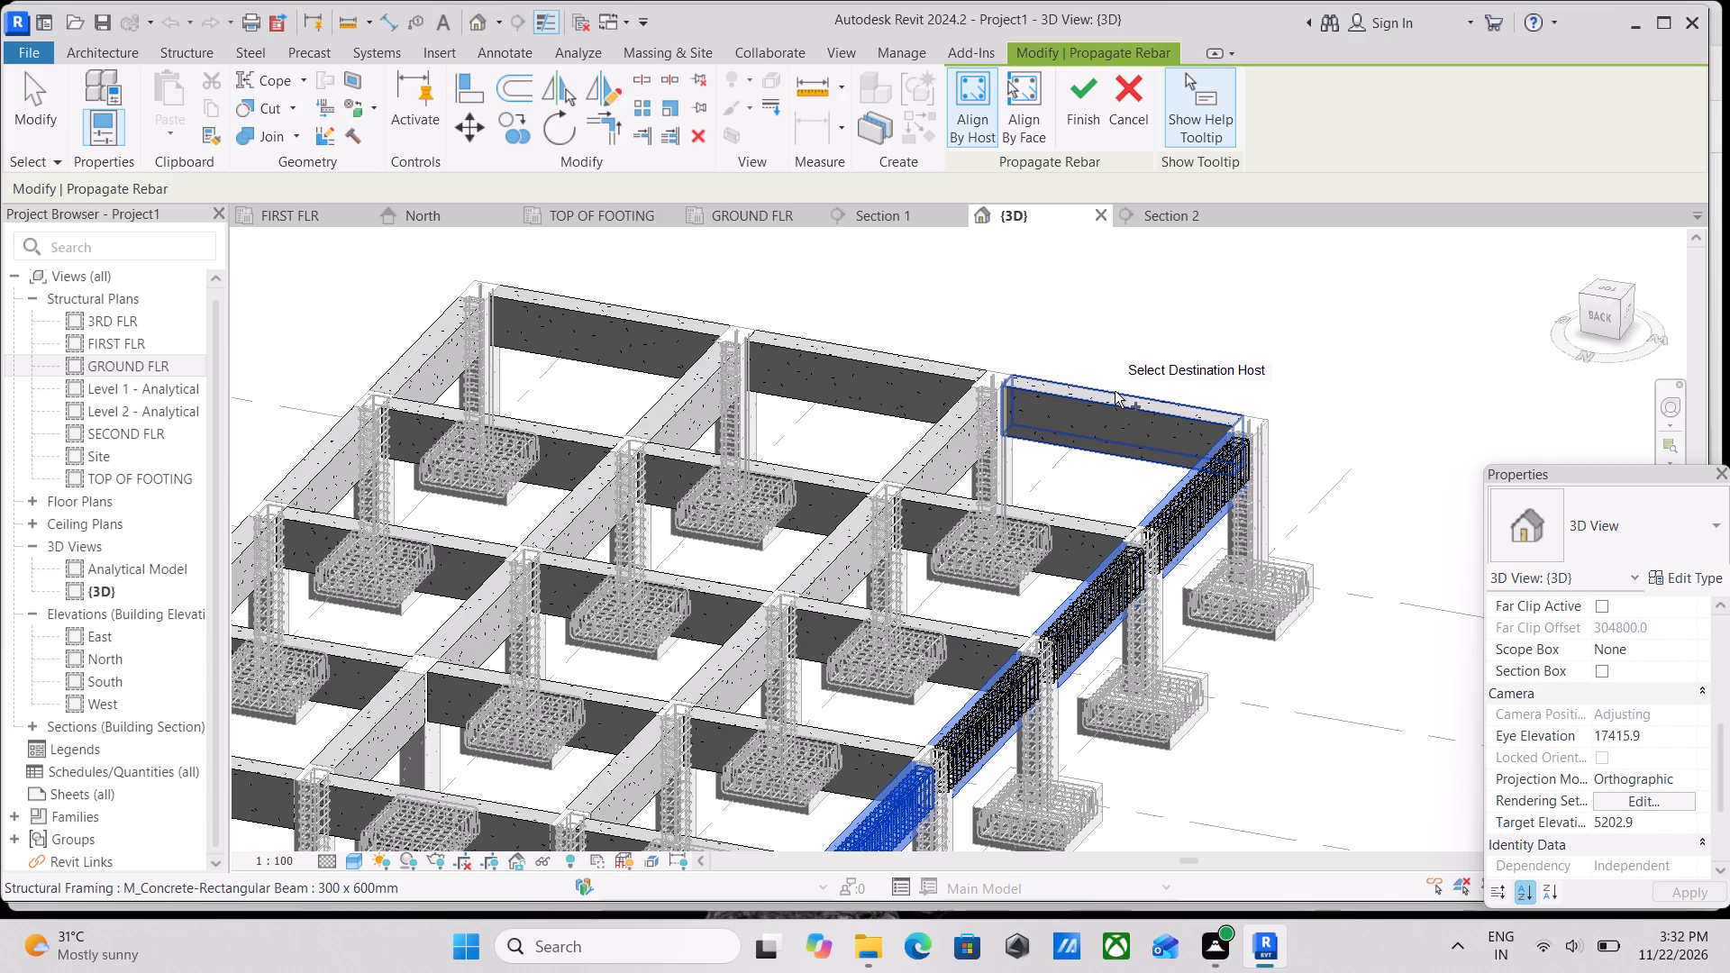
click(955, 438)
middle_drag(924, 481, 1139, 469)
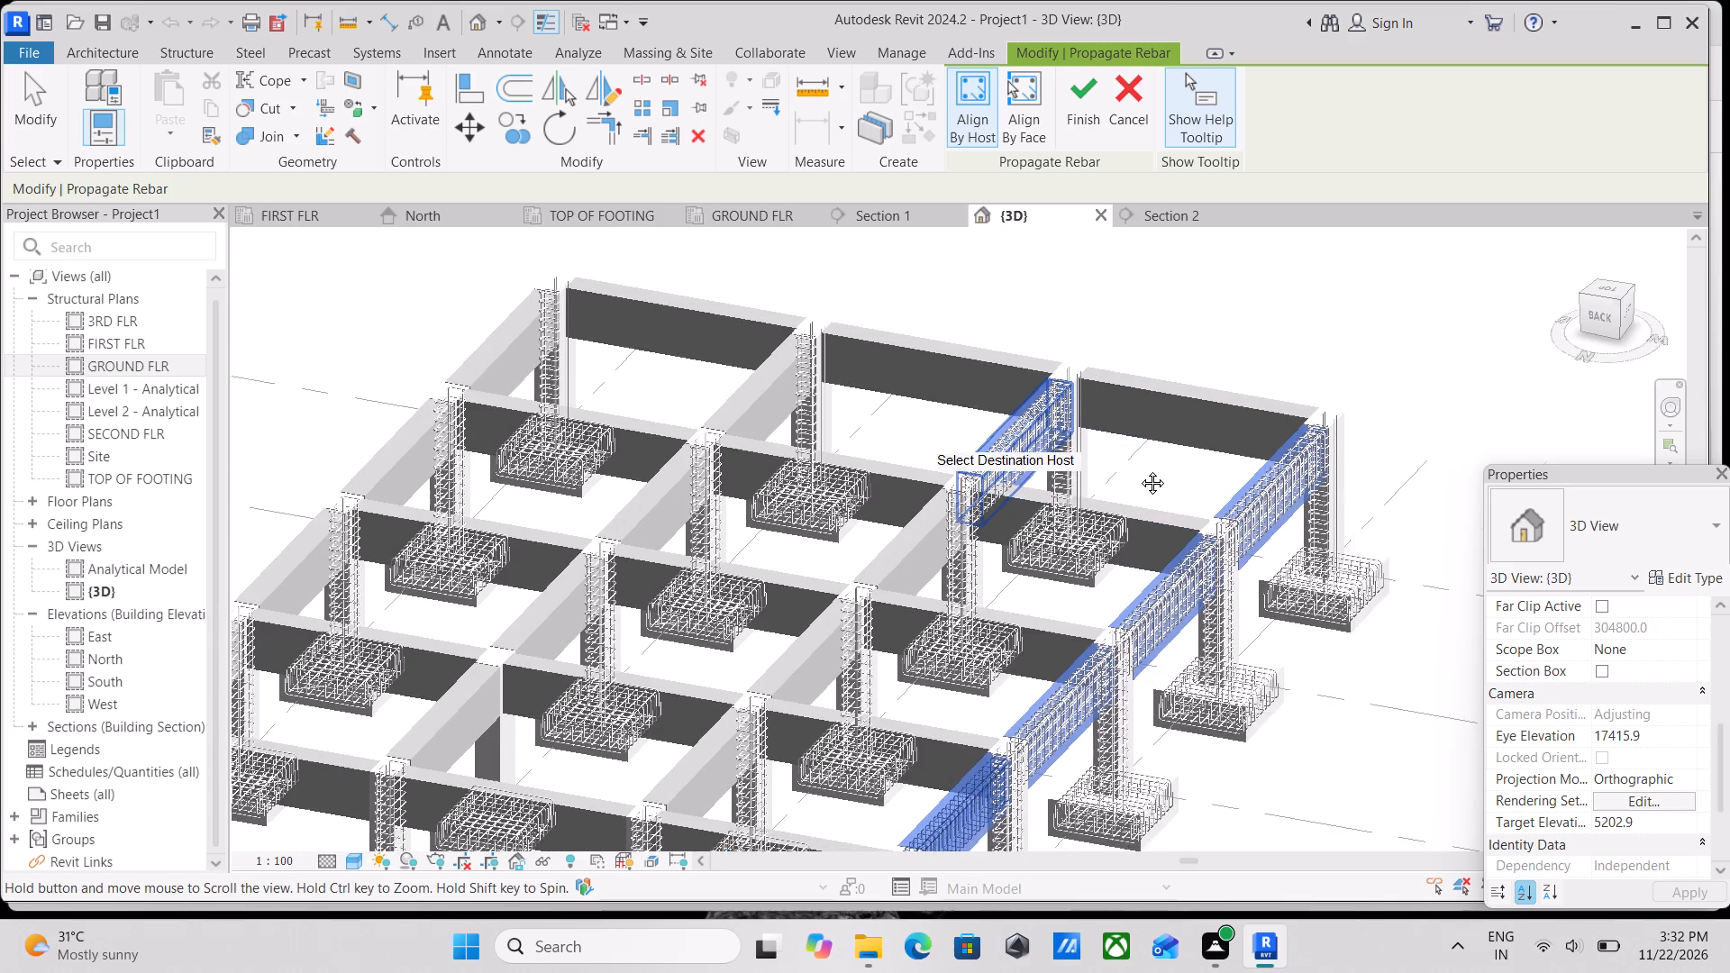
middle_drag(1139, 469, 1185, 495)
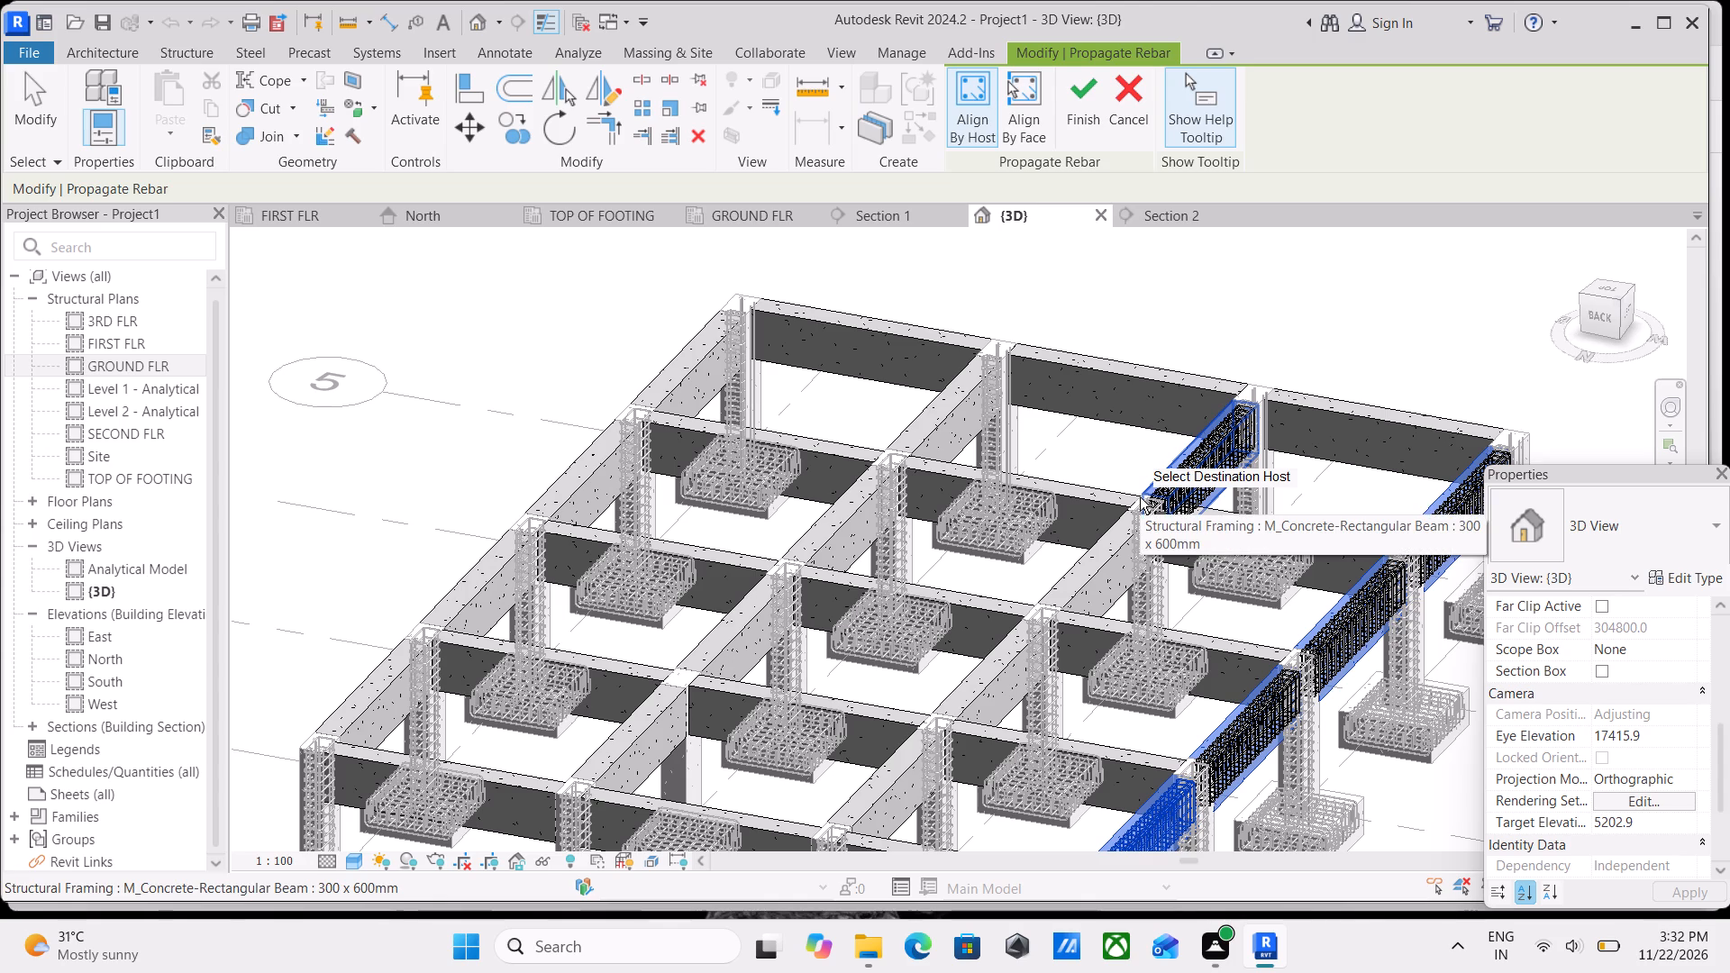
scroll(1117, 508, up, 2)
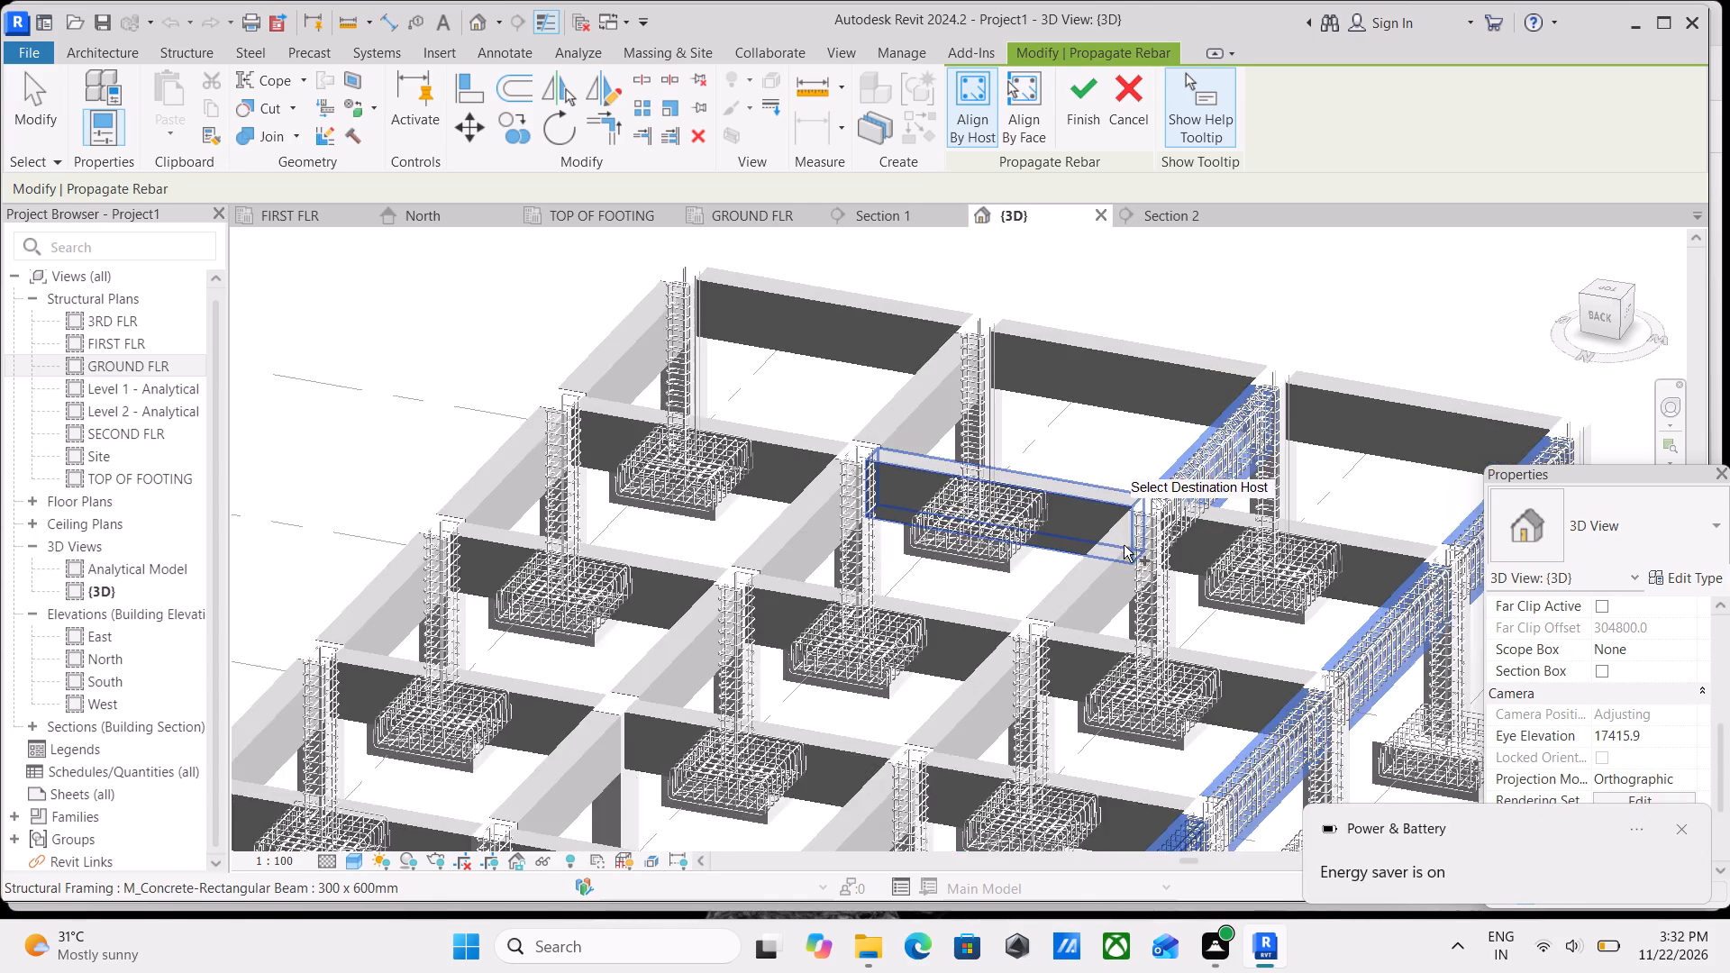
click(1111, 563)
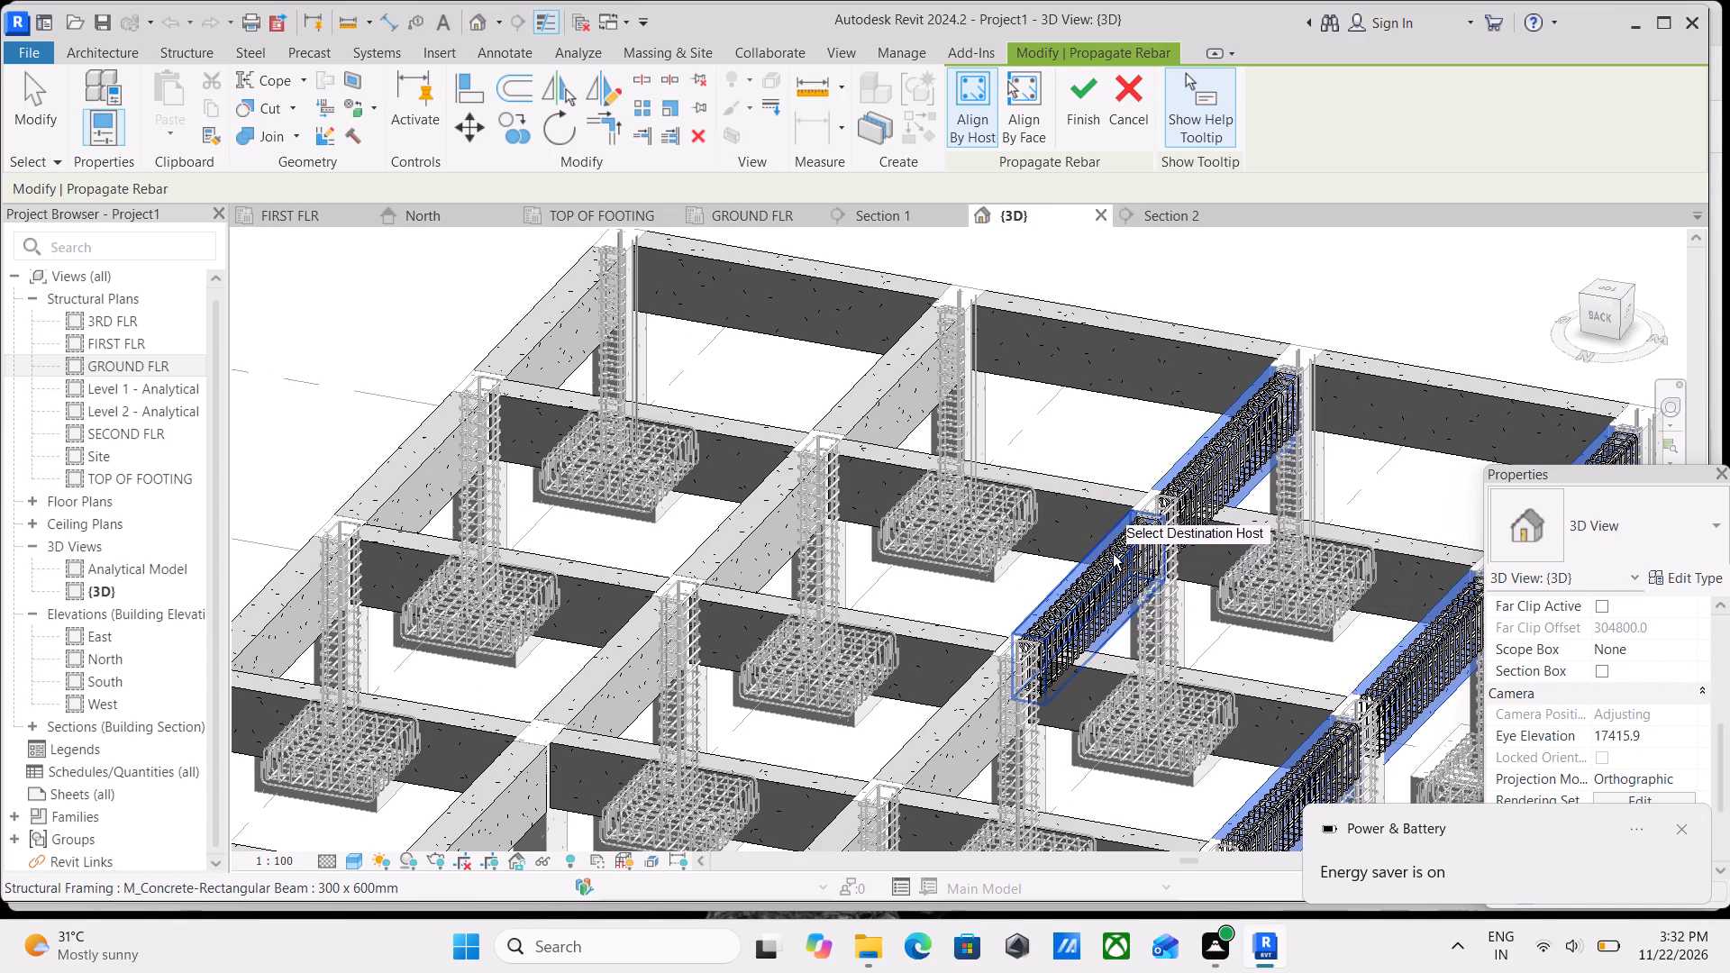
scroll(1113, 554, down, 2)
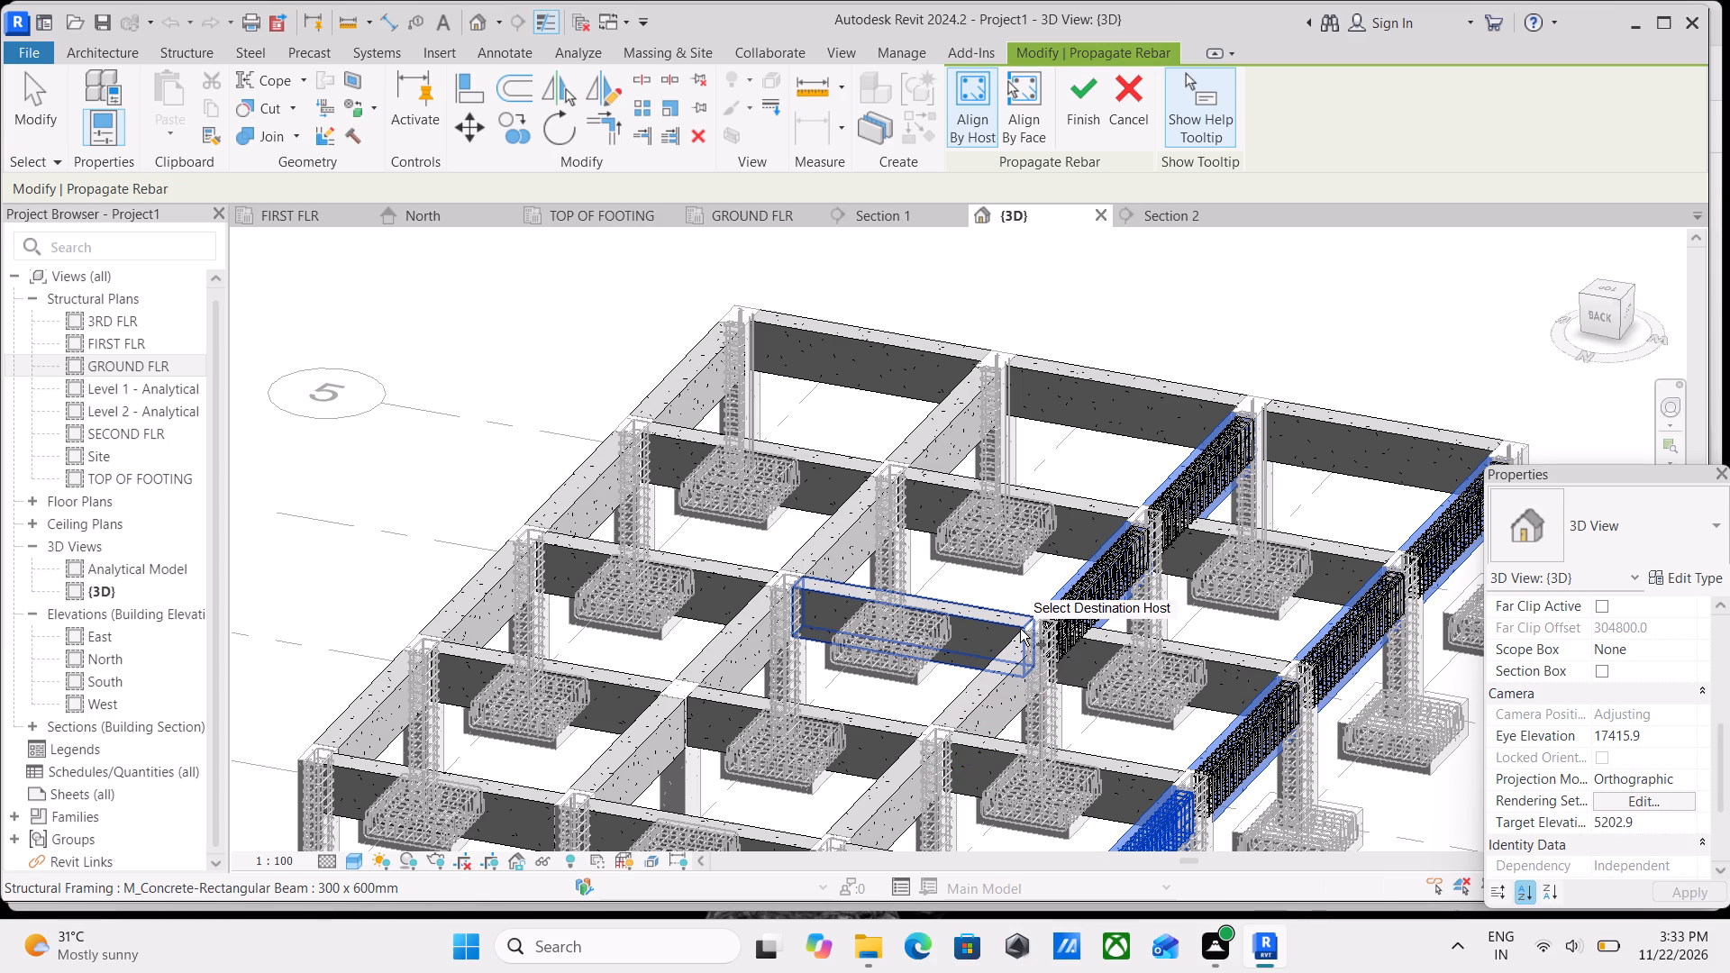
click(994, 679)
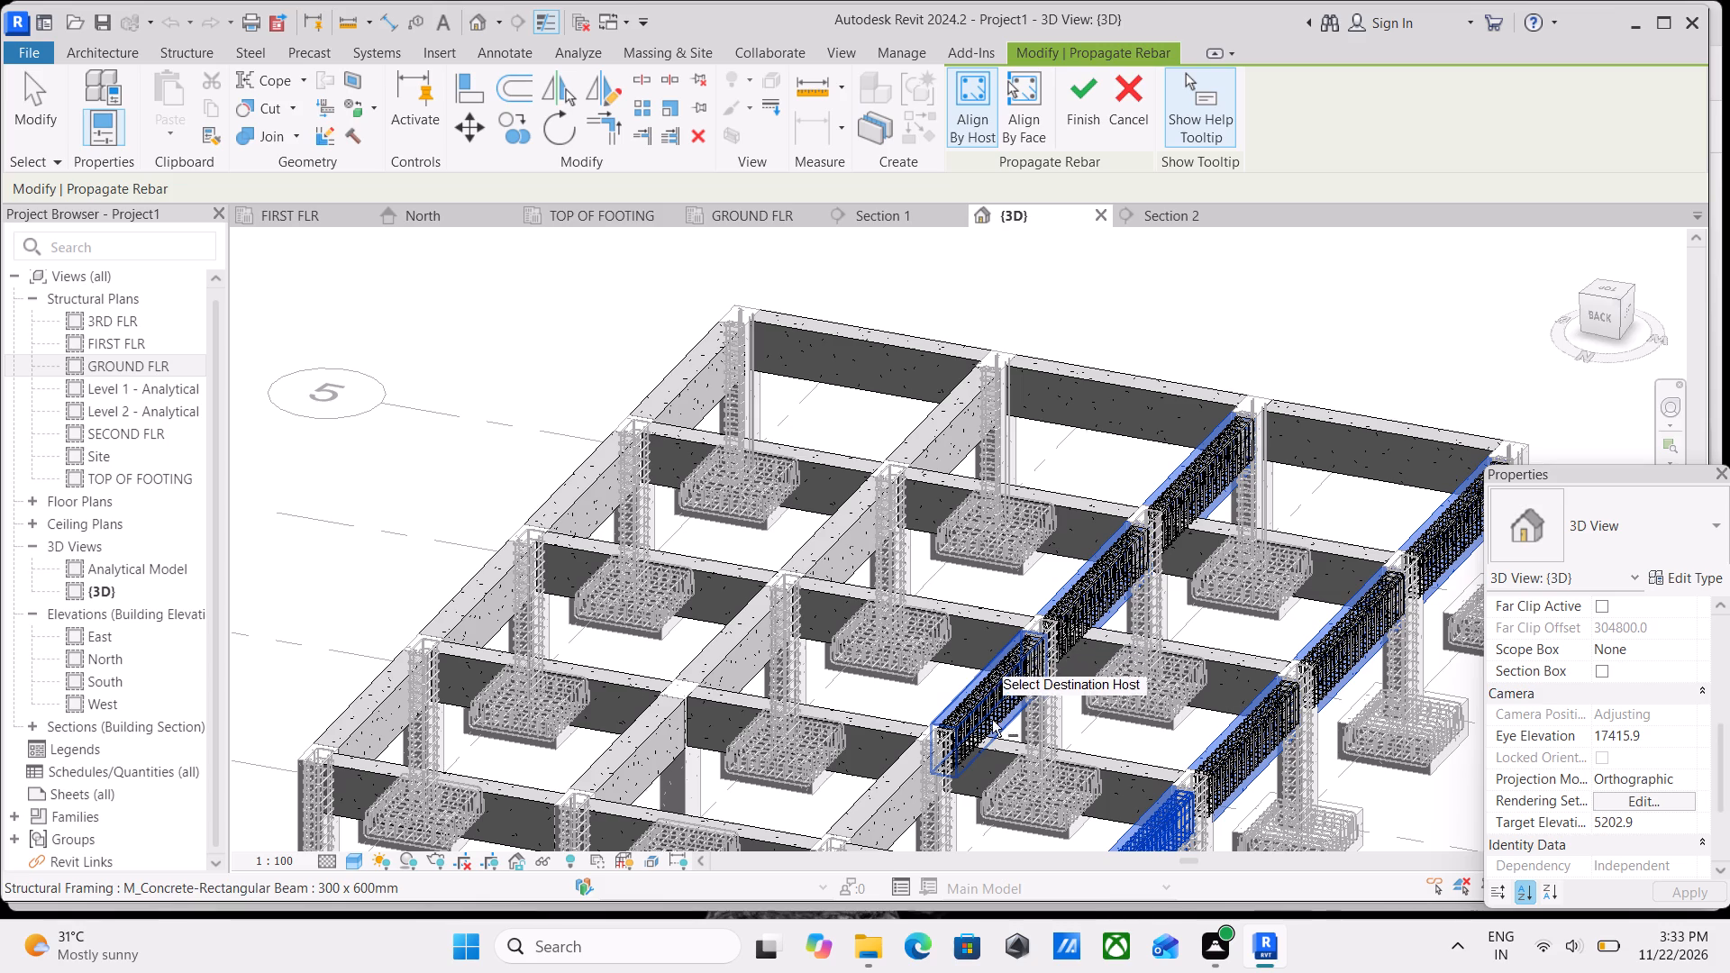
middle_drag(992, 716, 1082, 605)
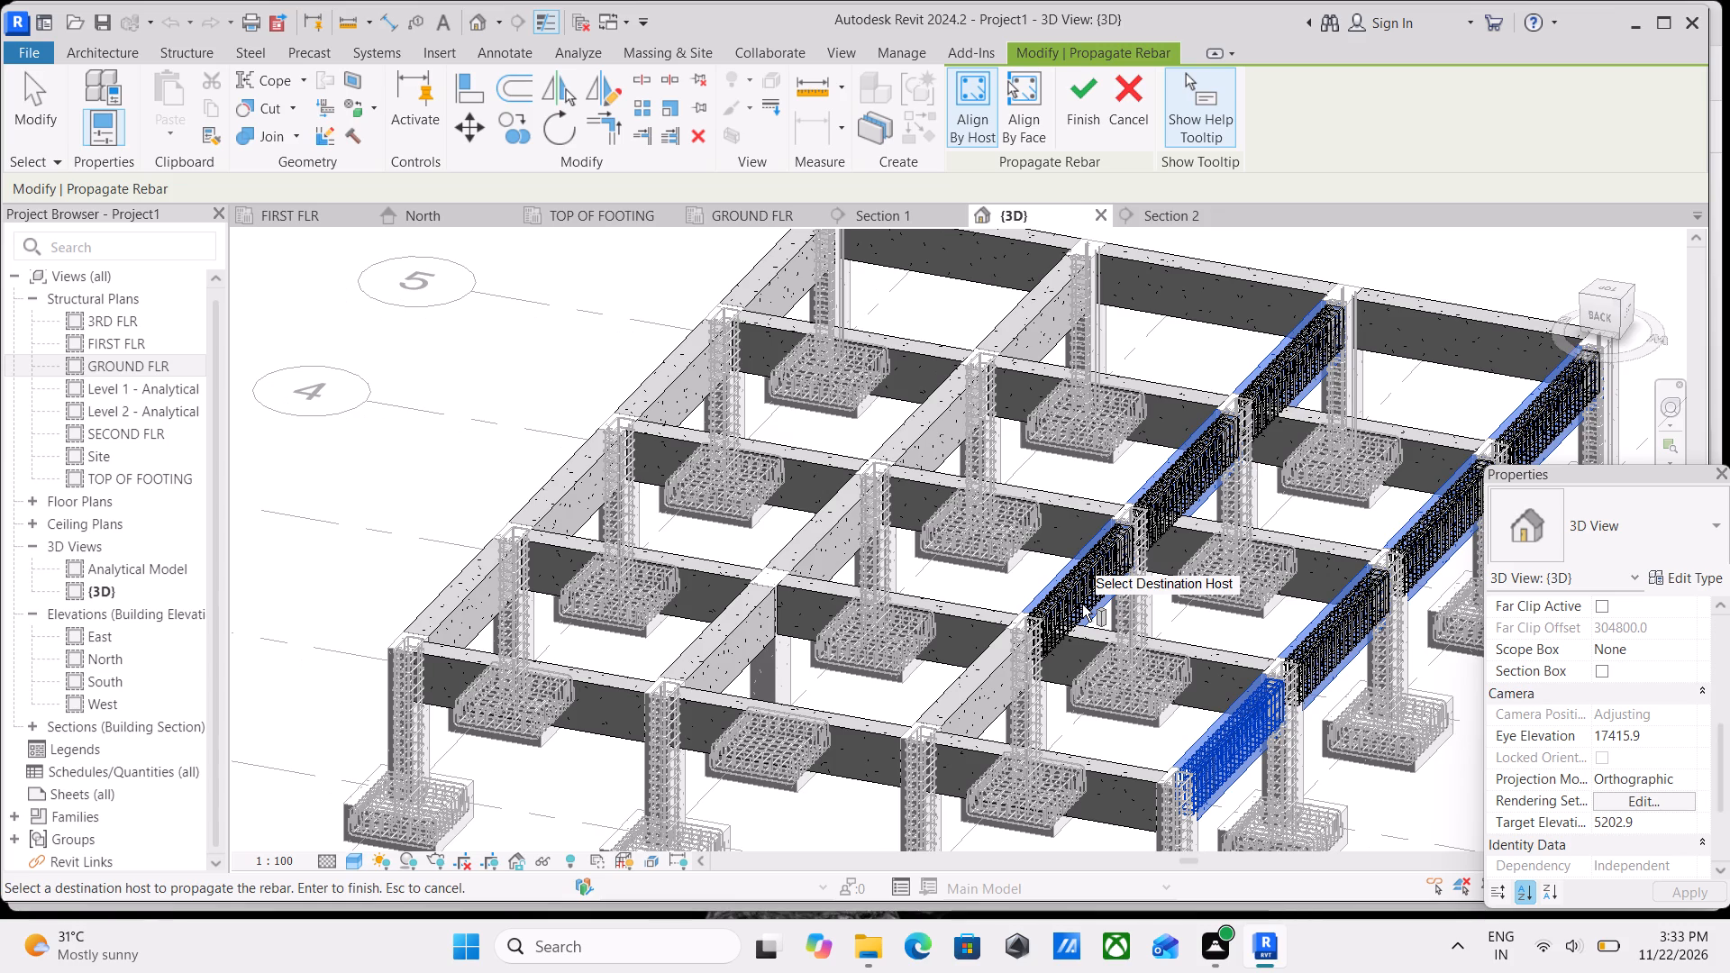
scroll(1011, 690, up, 2)
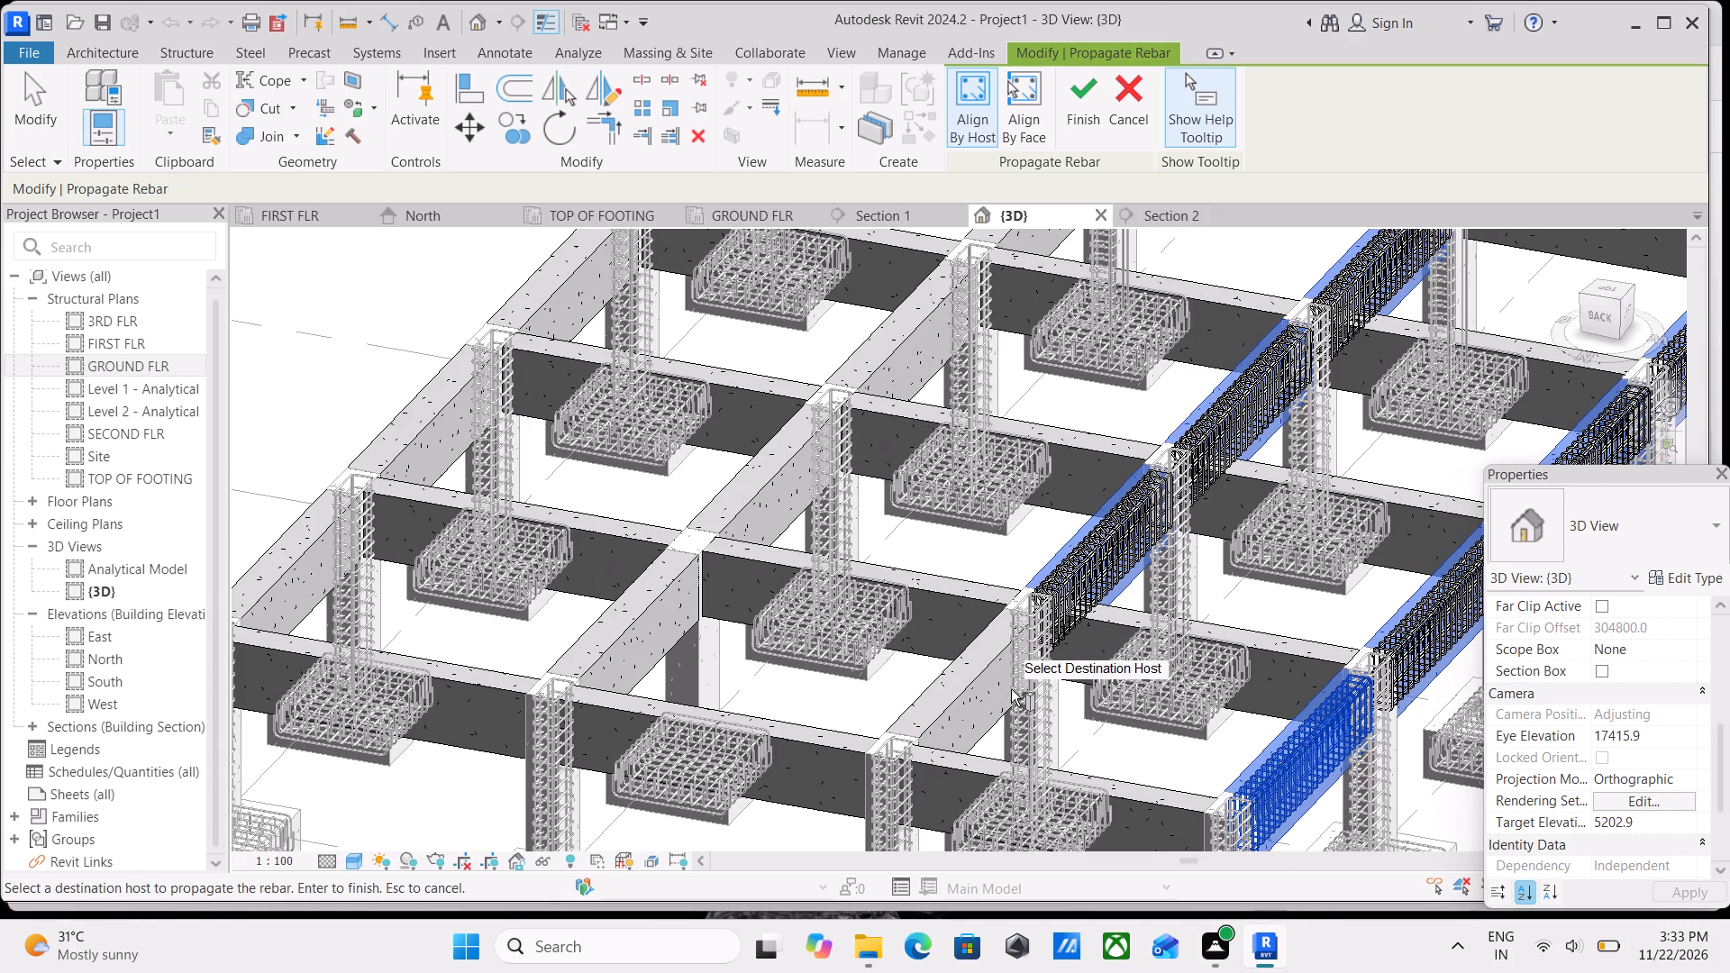
scroll(1011, 689, up, 1)
scroll(1011, 689, down, 1)
middle_drag(1011, 689, 1031, 621)
click(987, 614)
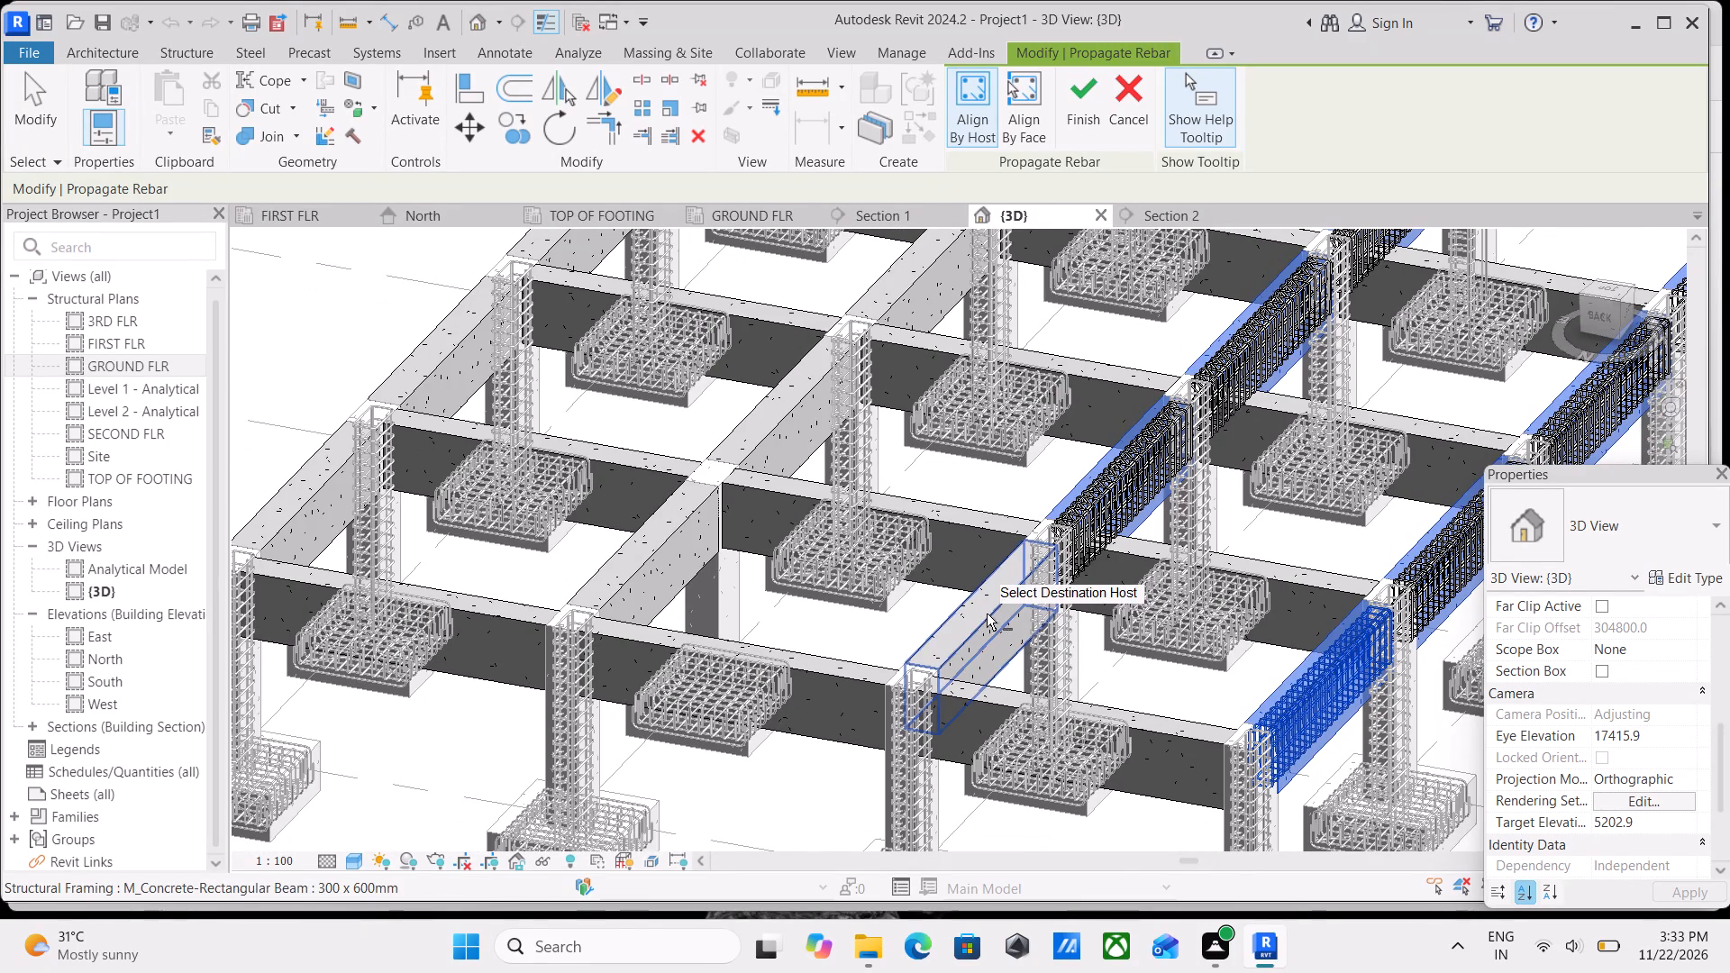
Add the four beams along grid C, from grid 1 to grid 5, as destination hosts for the beam rebar.
middle_drag(965, 615, 1028, 741)
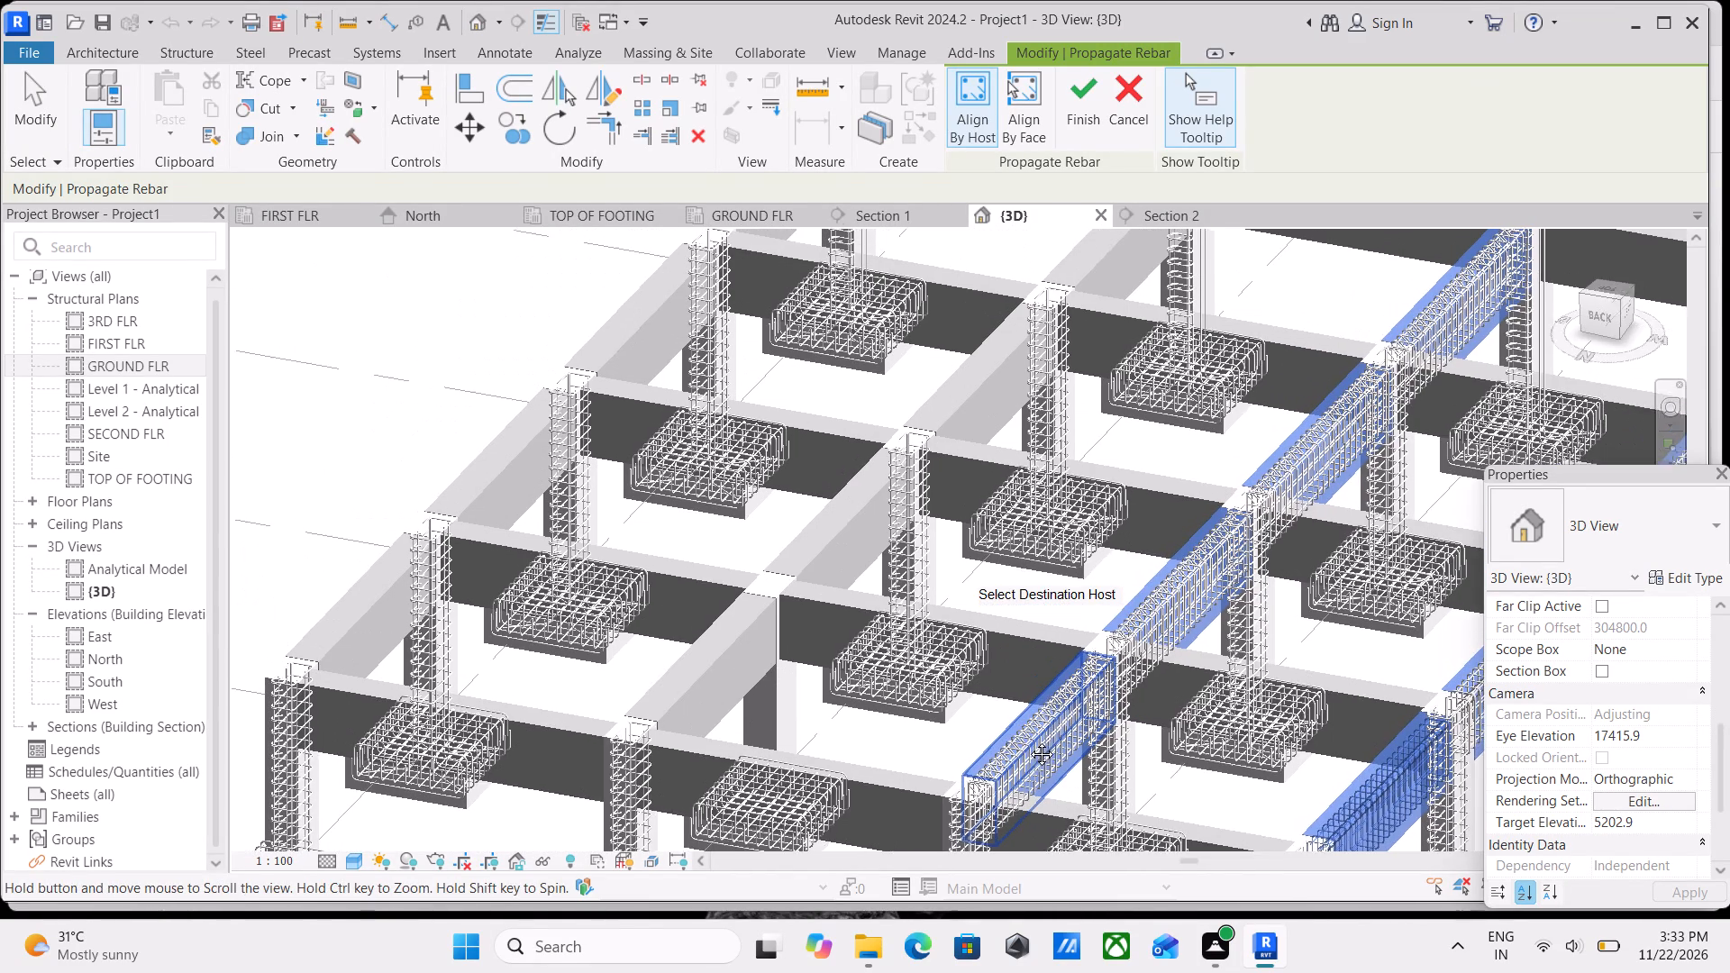
middle_drag(1028, 741, 1034, 802)
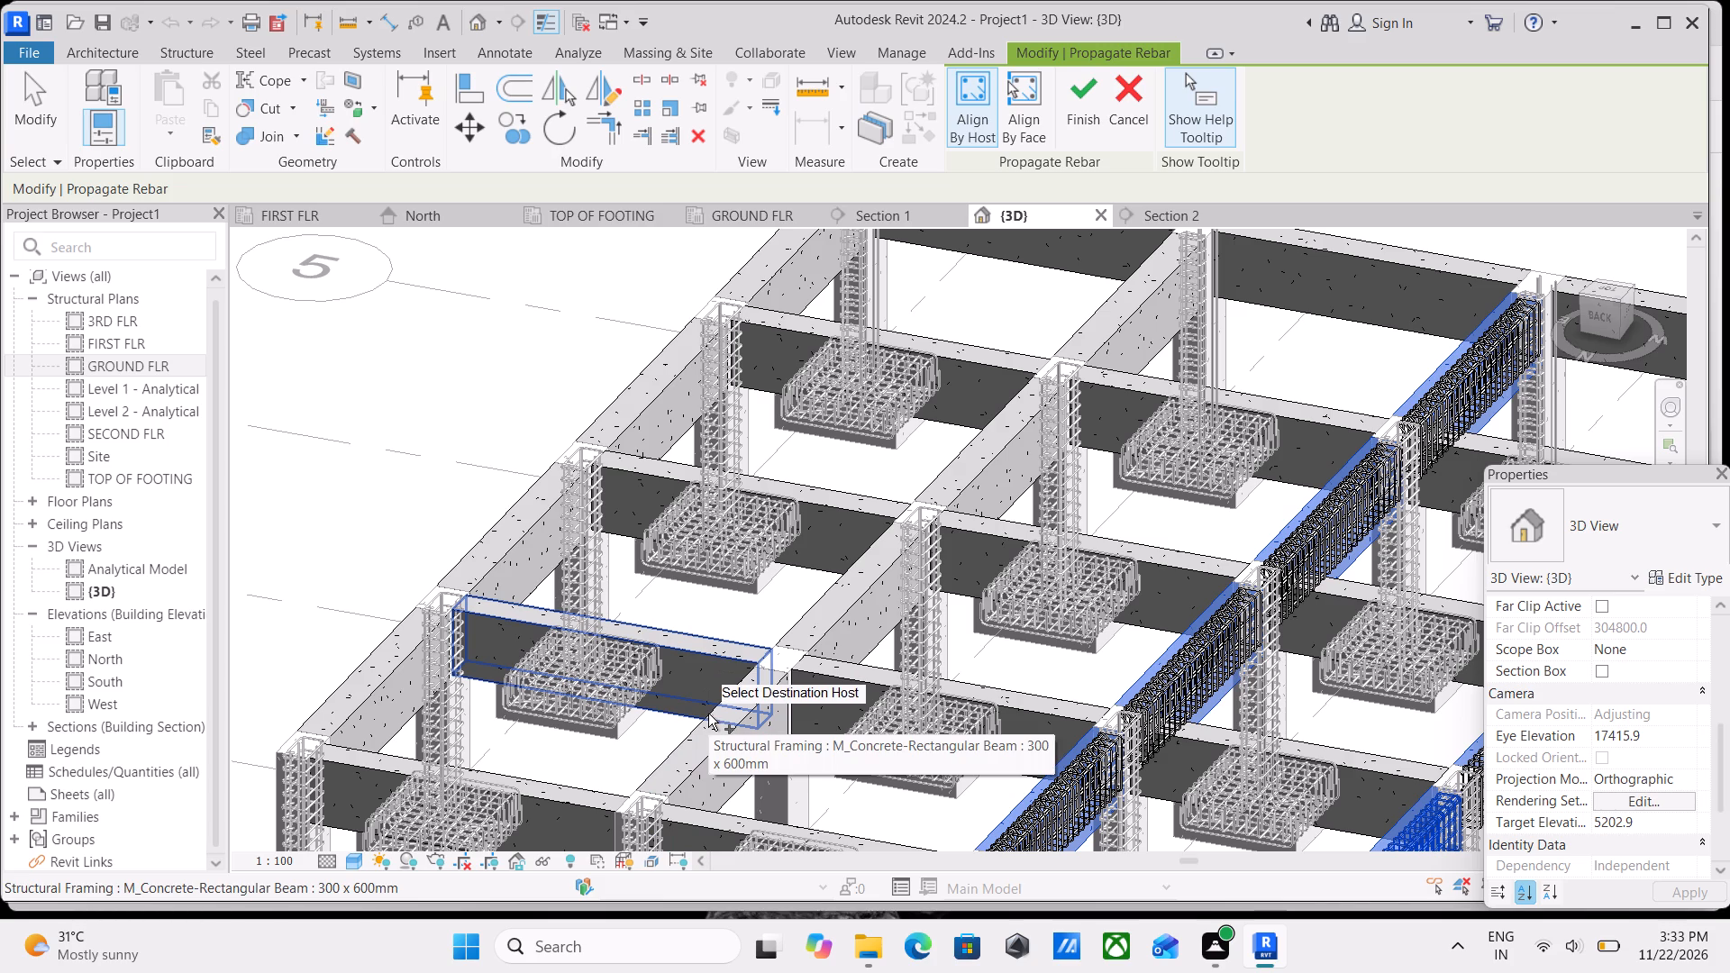
scroll(708, 714, up, 1)
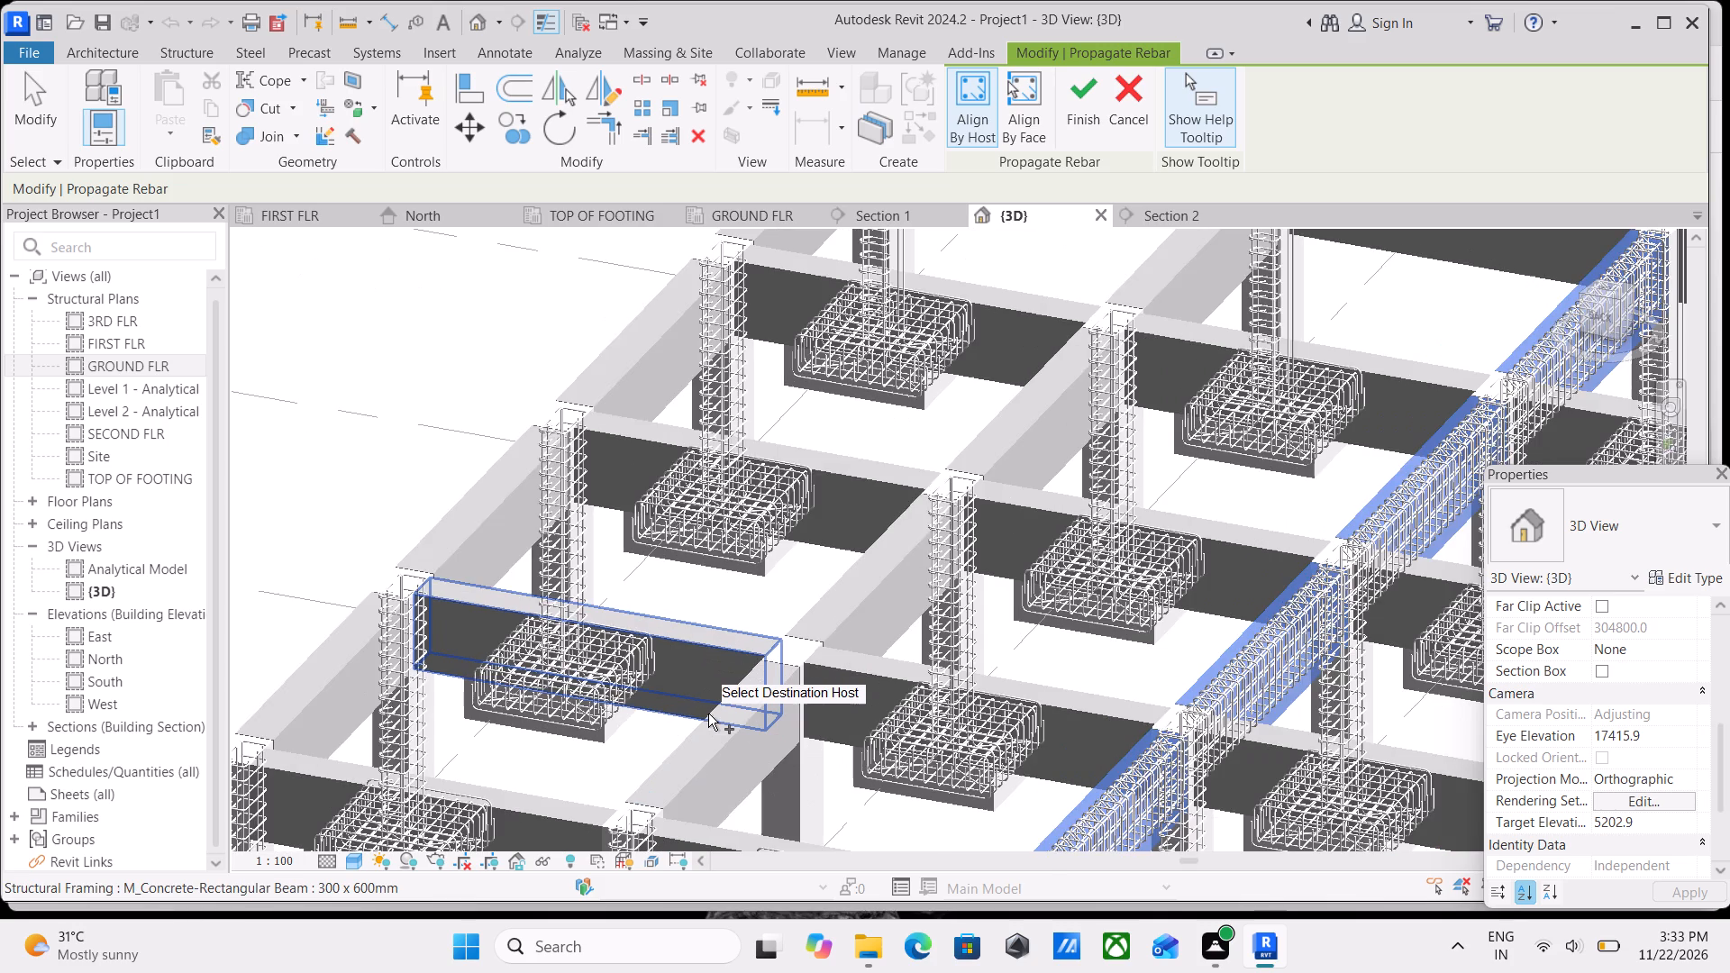
scroll(708, 714, up, 1)
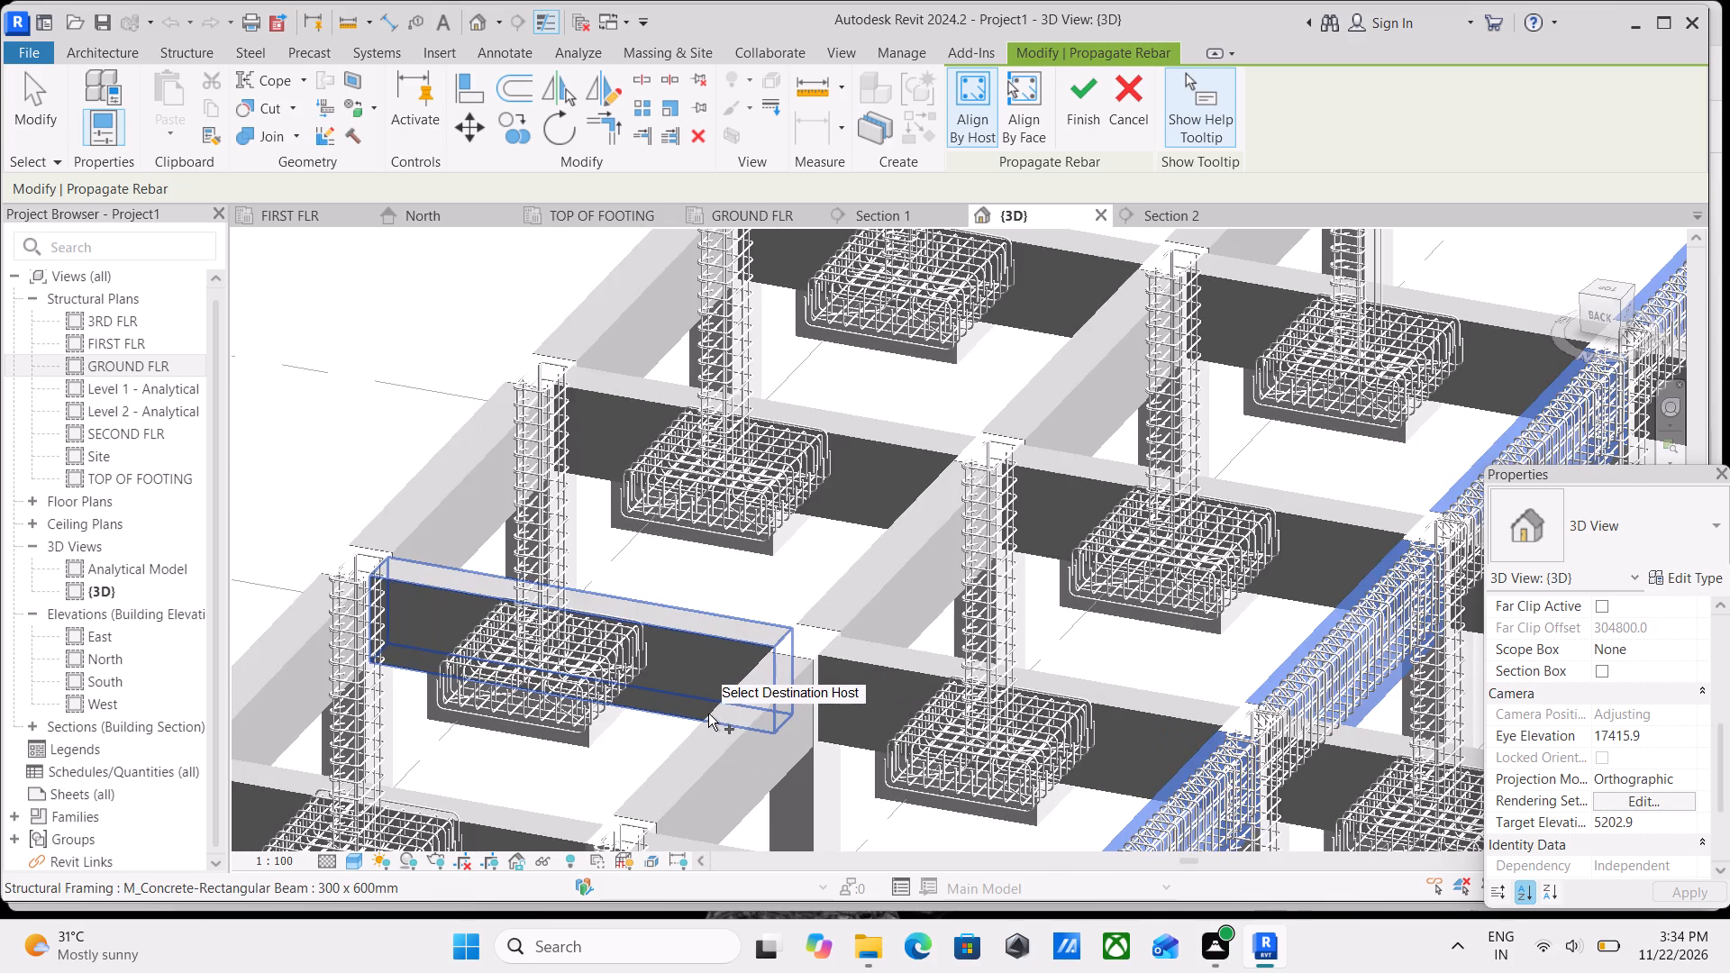
click(714, 739)
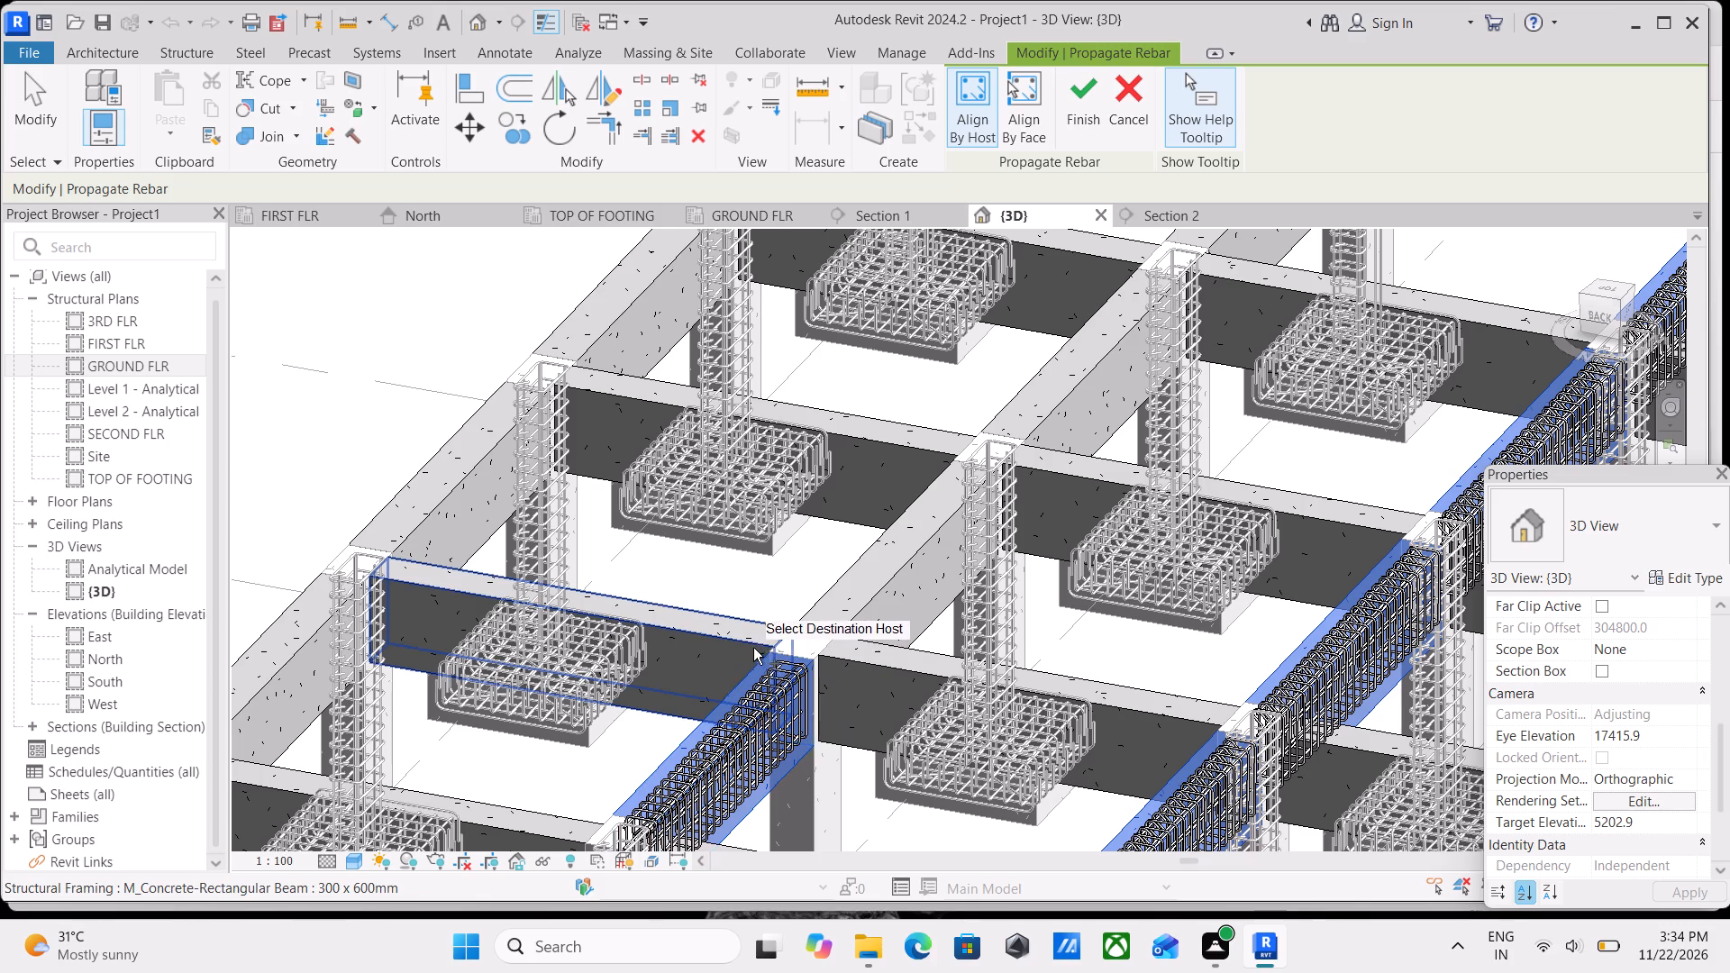
click(866, 605)
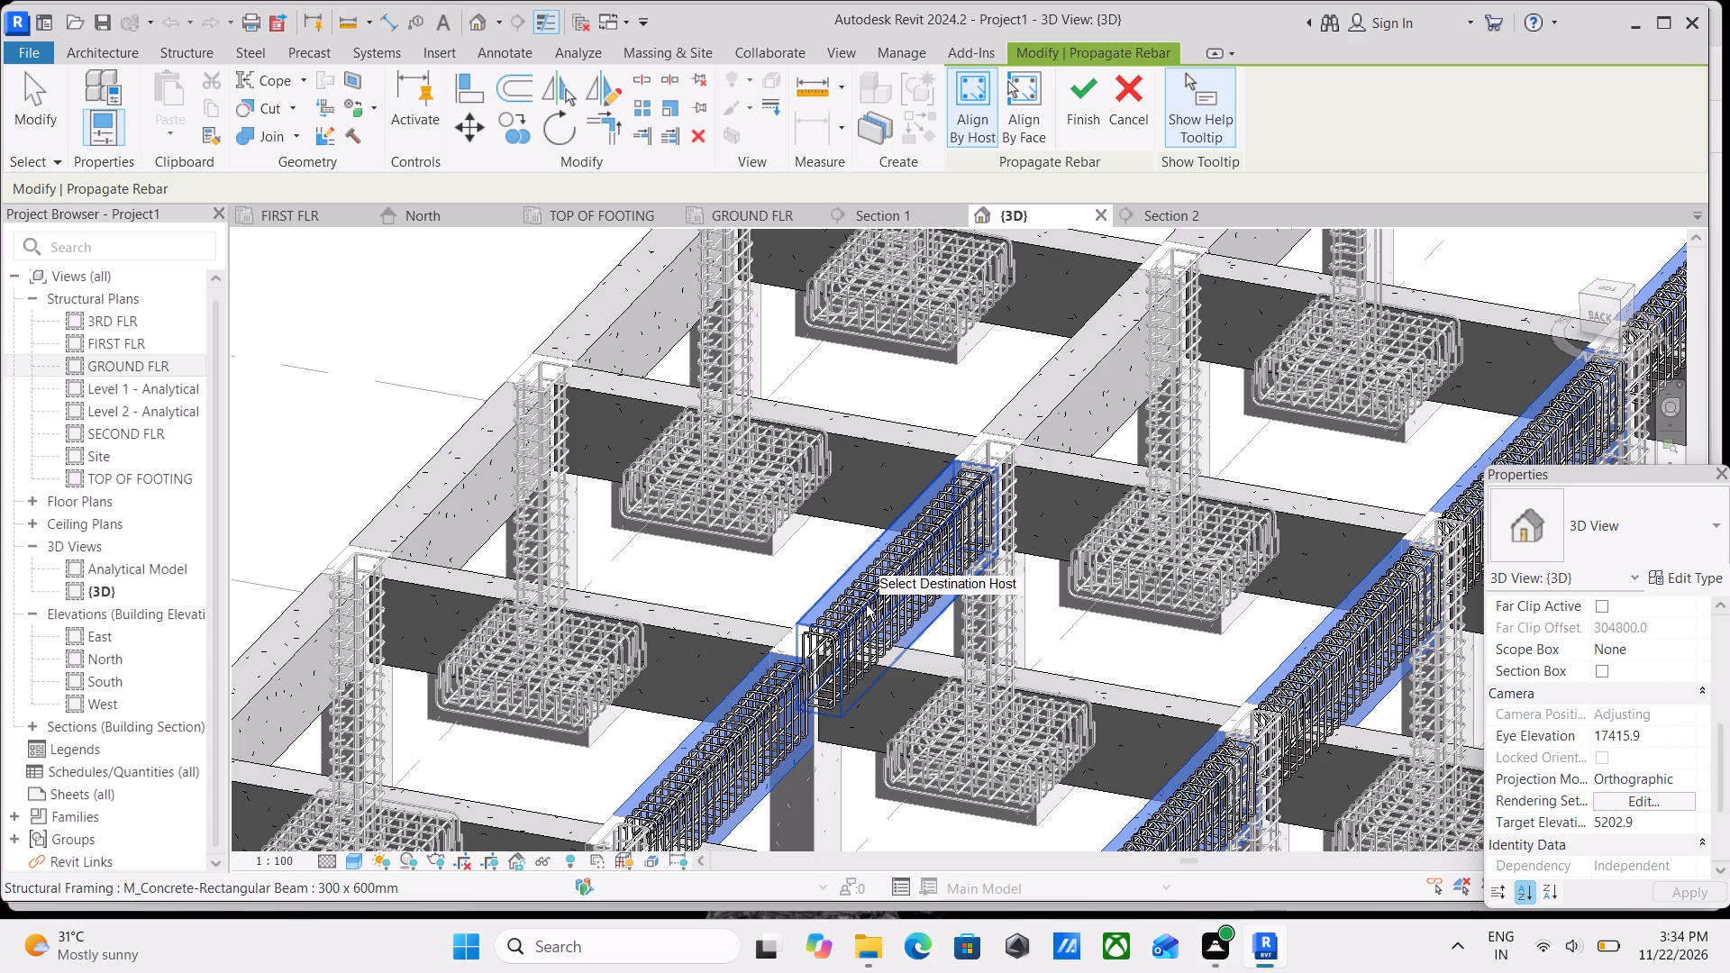
scroll(866, 605, up, 2)
scroll(1062, 413, down, 2)
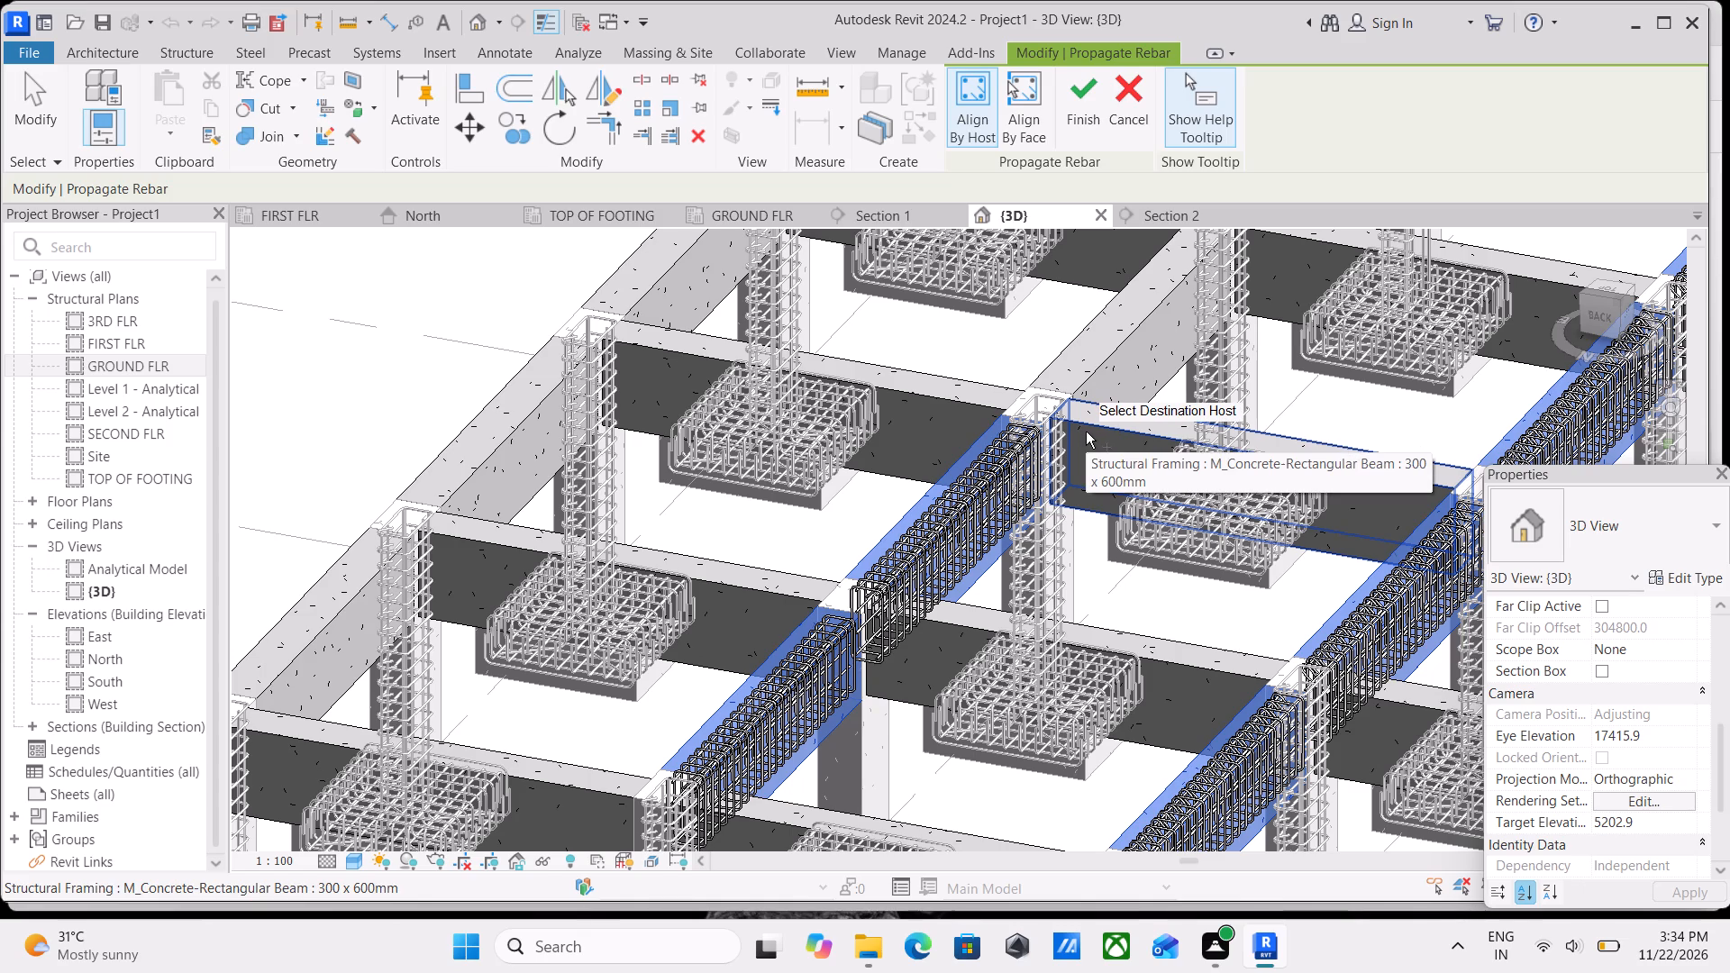
middle_drag(1043, 405, 901, 606)
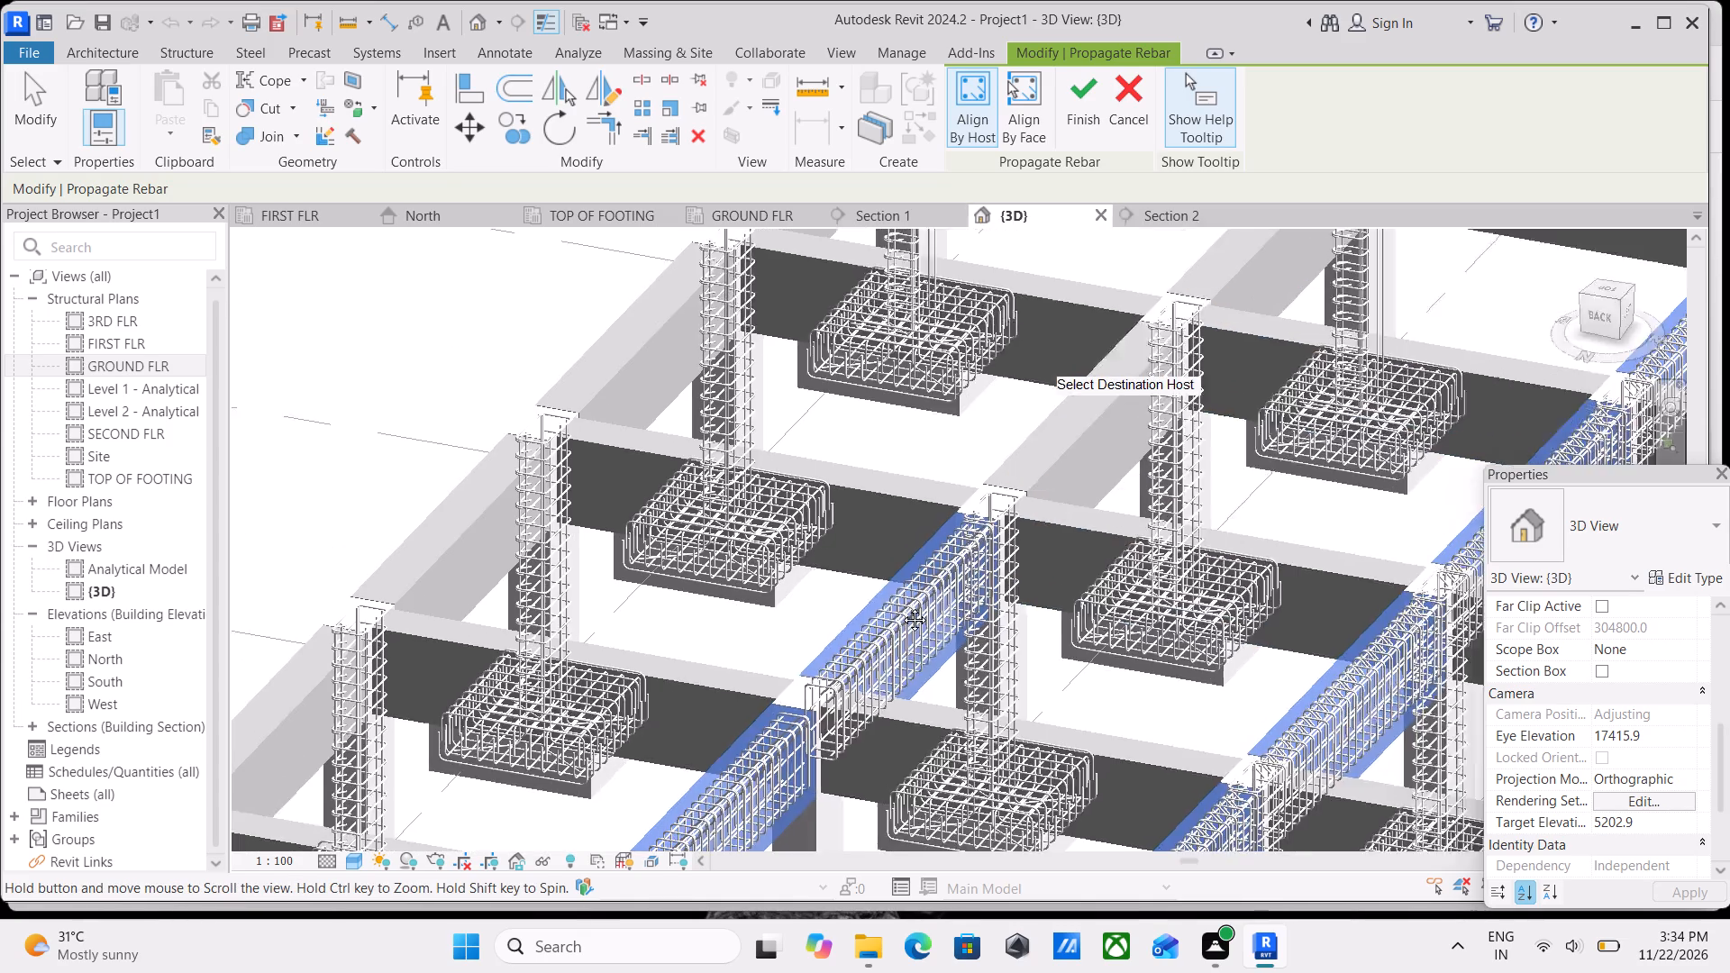
middle_drag(901, 606, 894, 615)
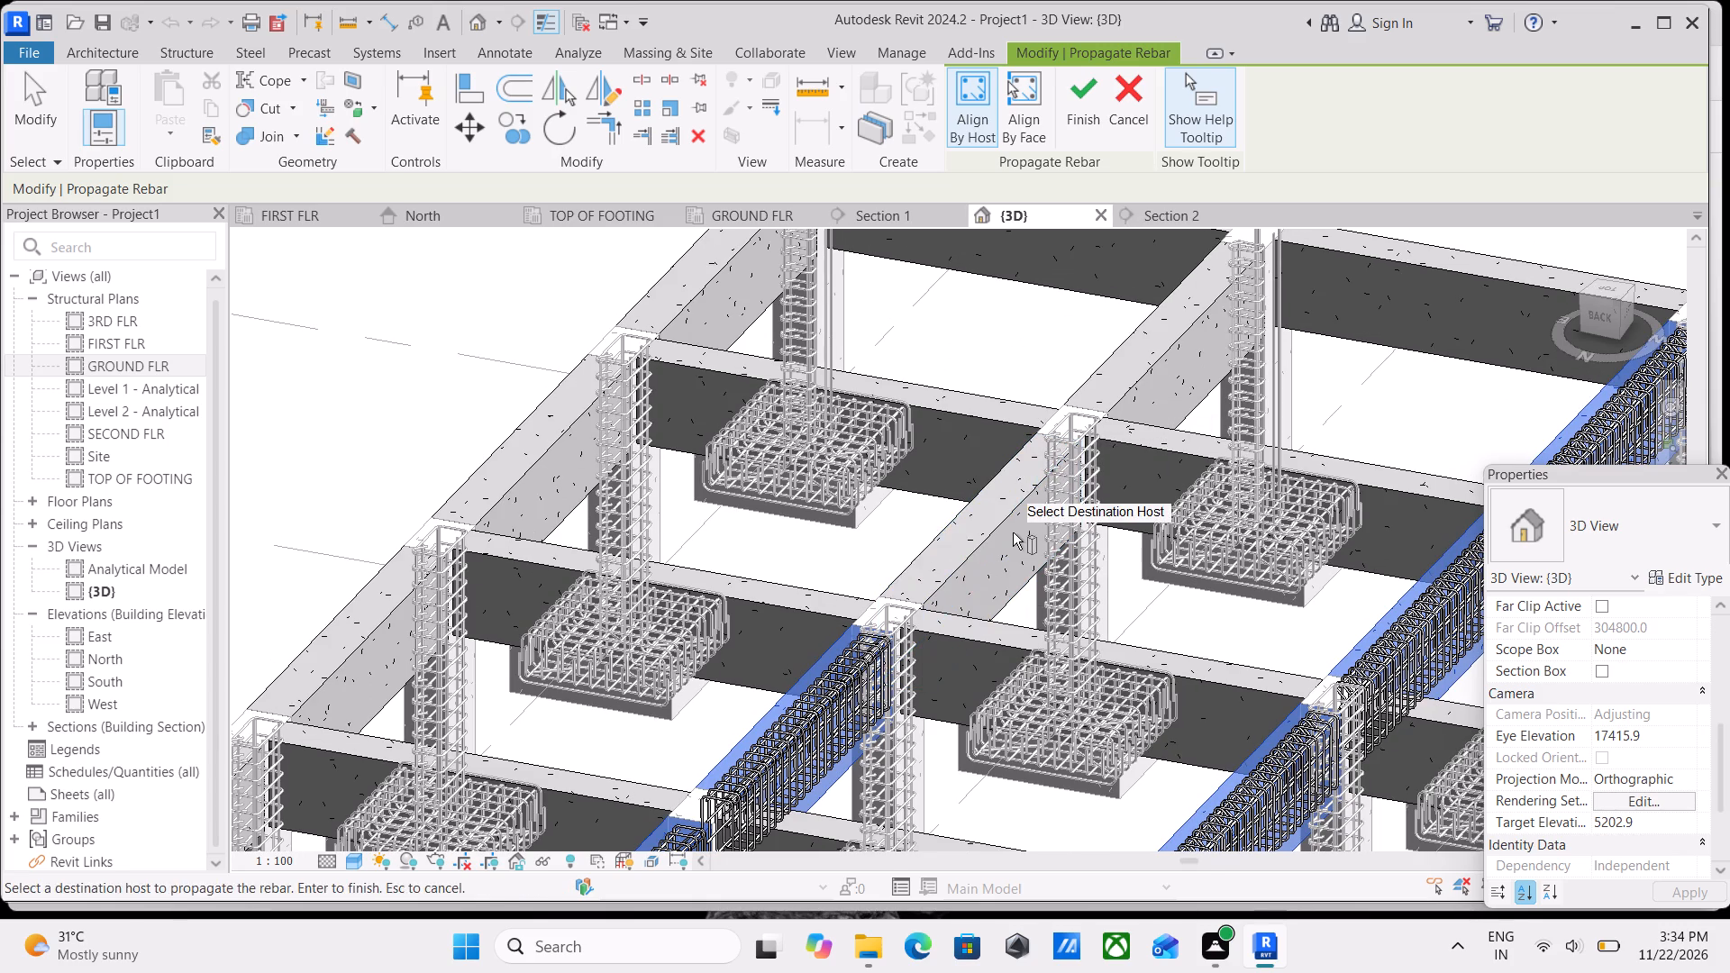
click(1001, 518)
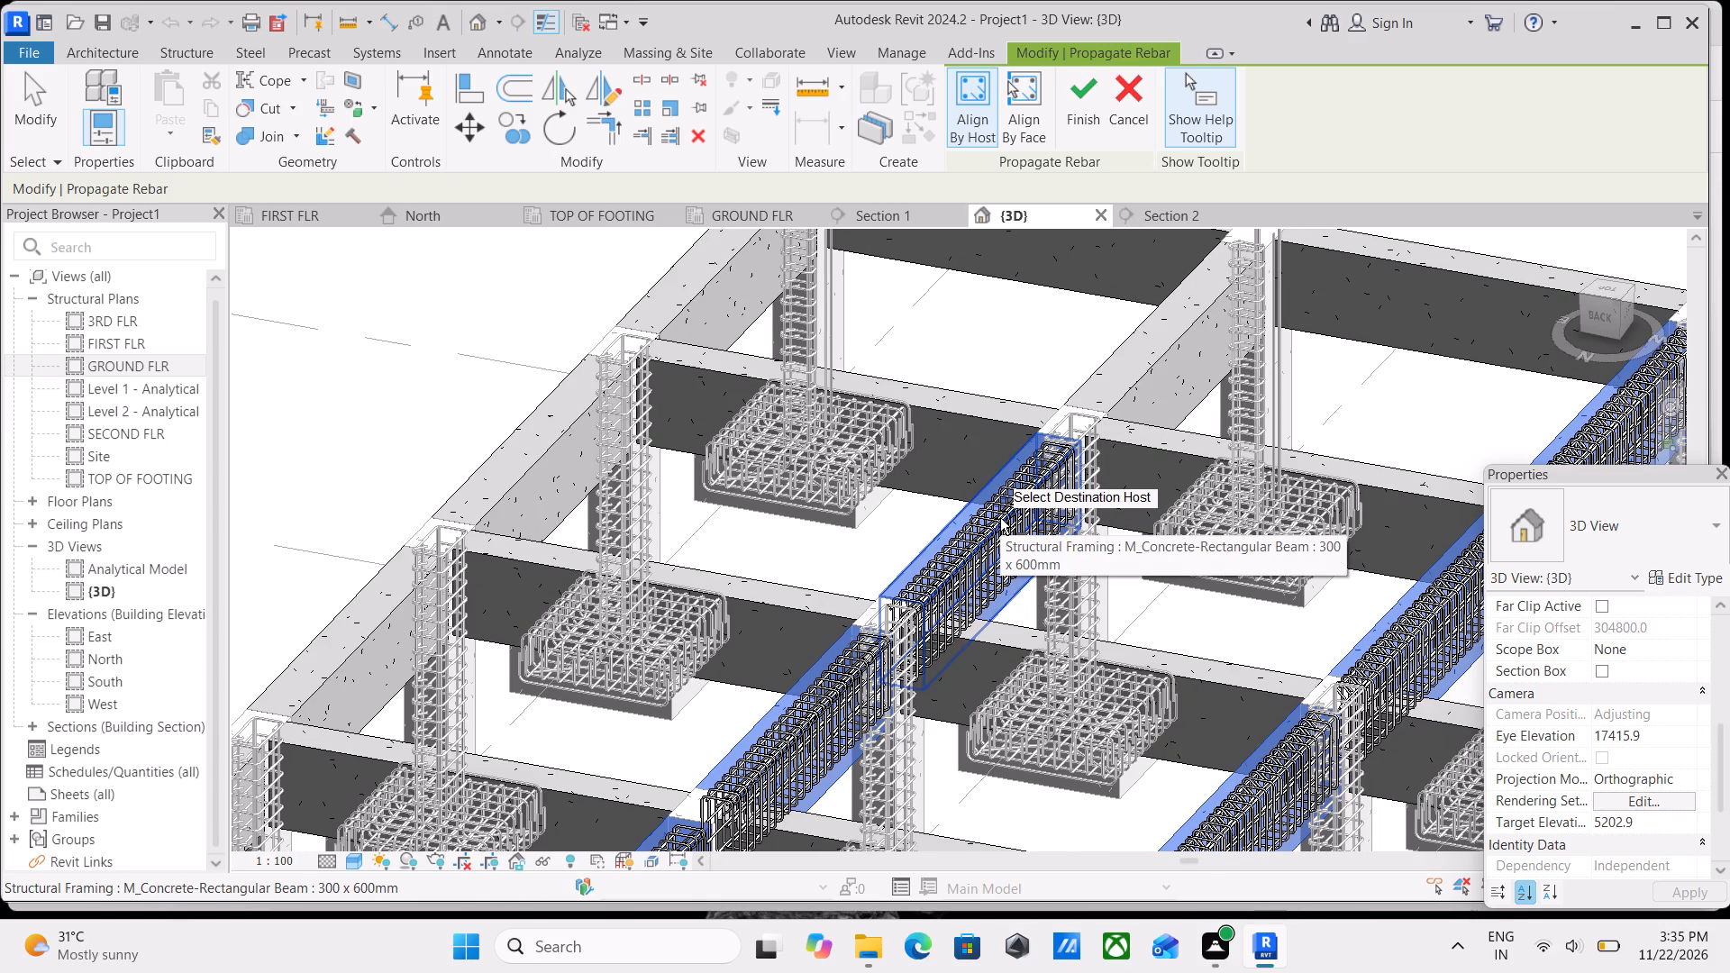
click(1126, 368)
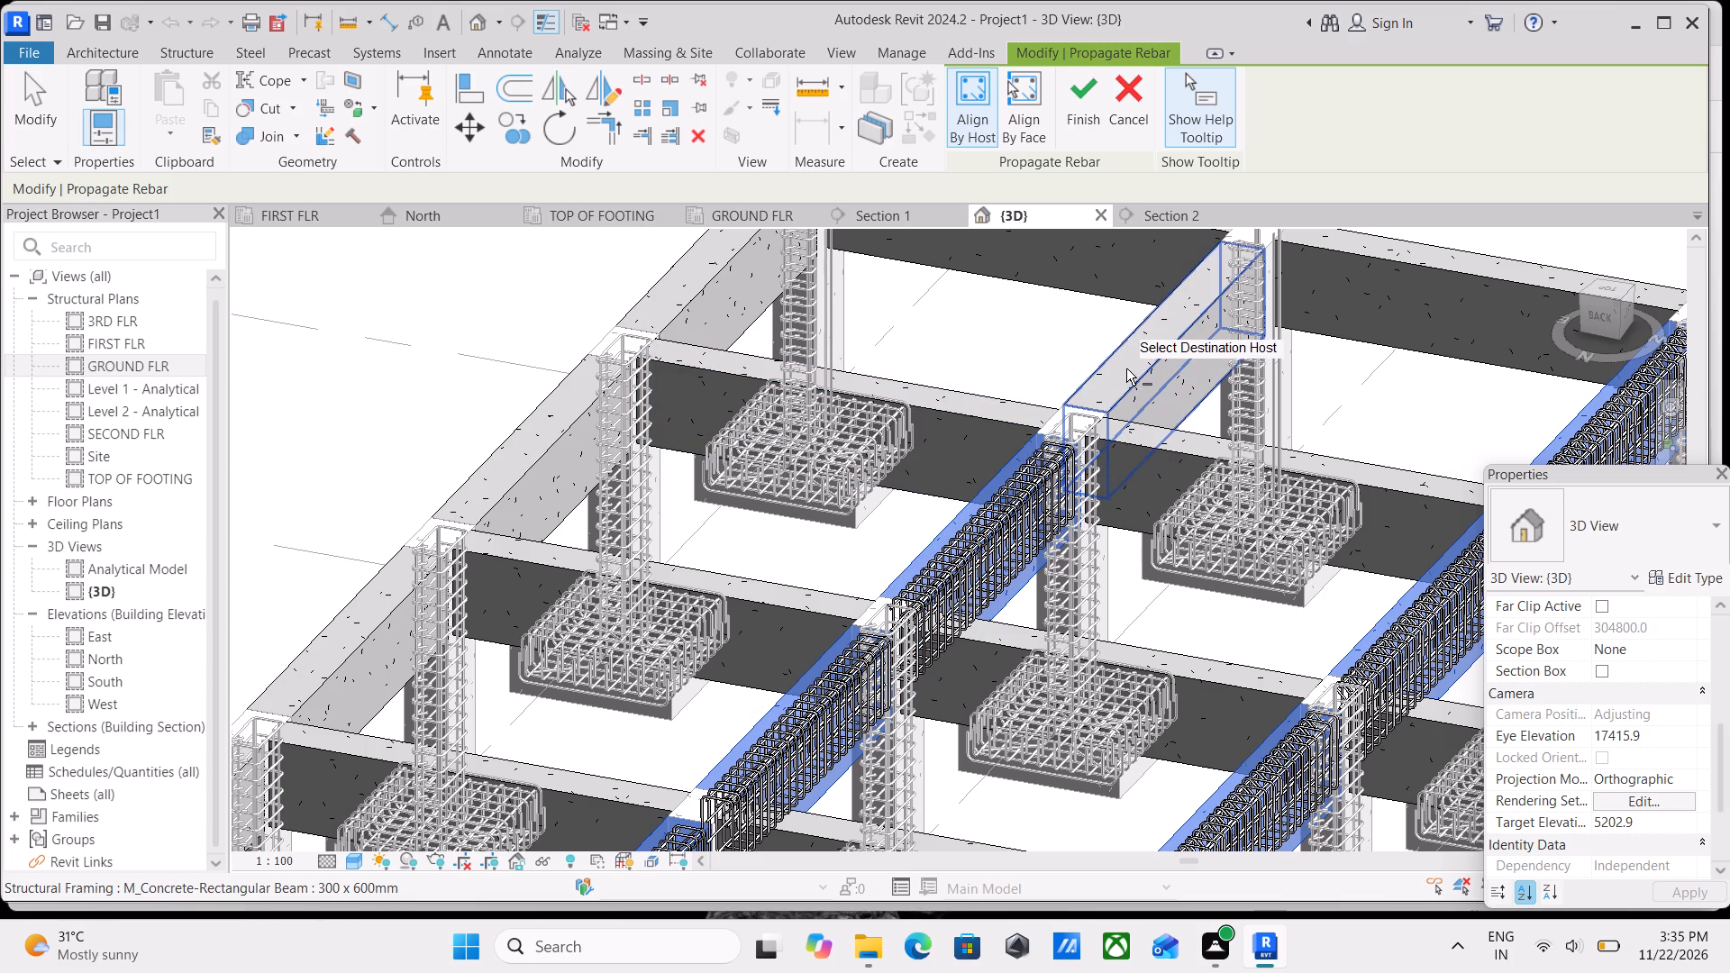
Add the four beams along grid D, from grid 5 to grid 1, as destination hosts and finish propagating the beam rebar.
scroll(1087, 496, down, 5)
middle_drag(1079, 497, 1180, 629)
scroll(1180, 629, up, 1)
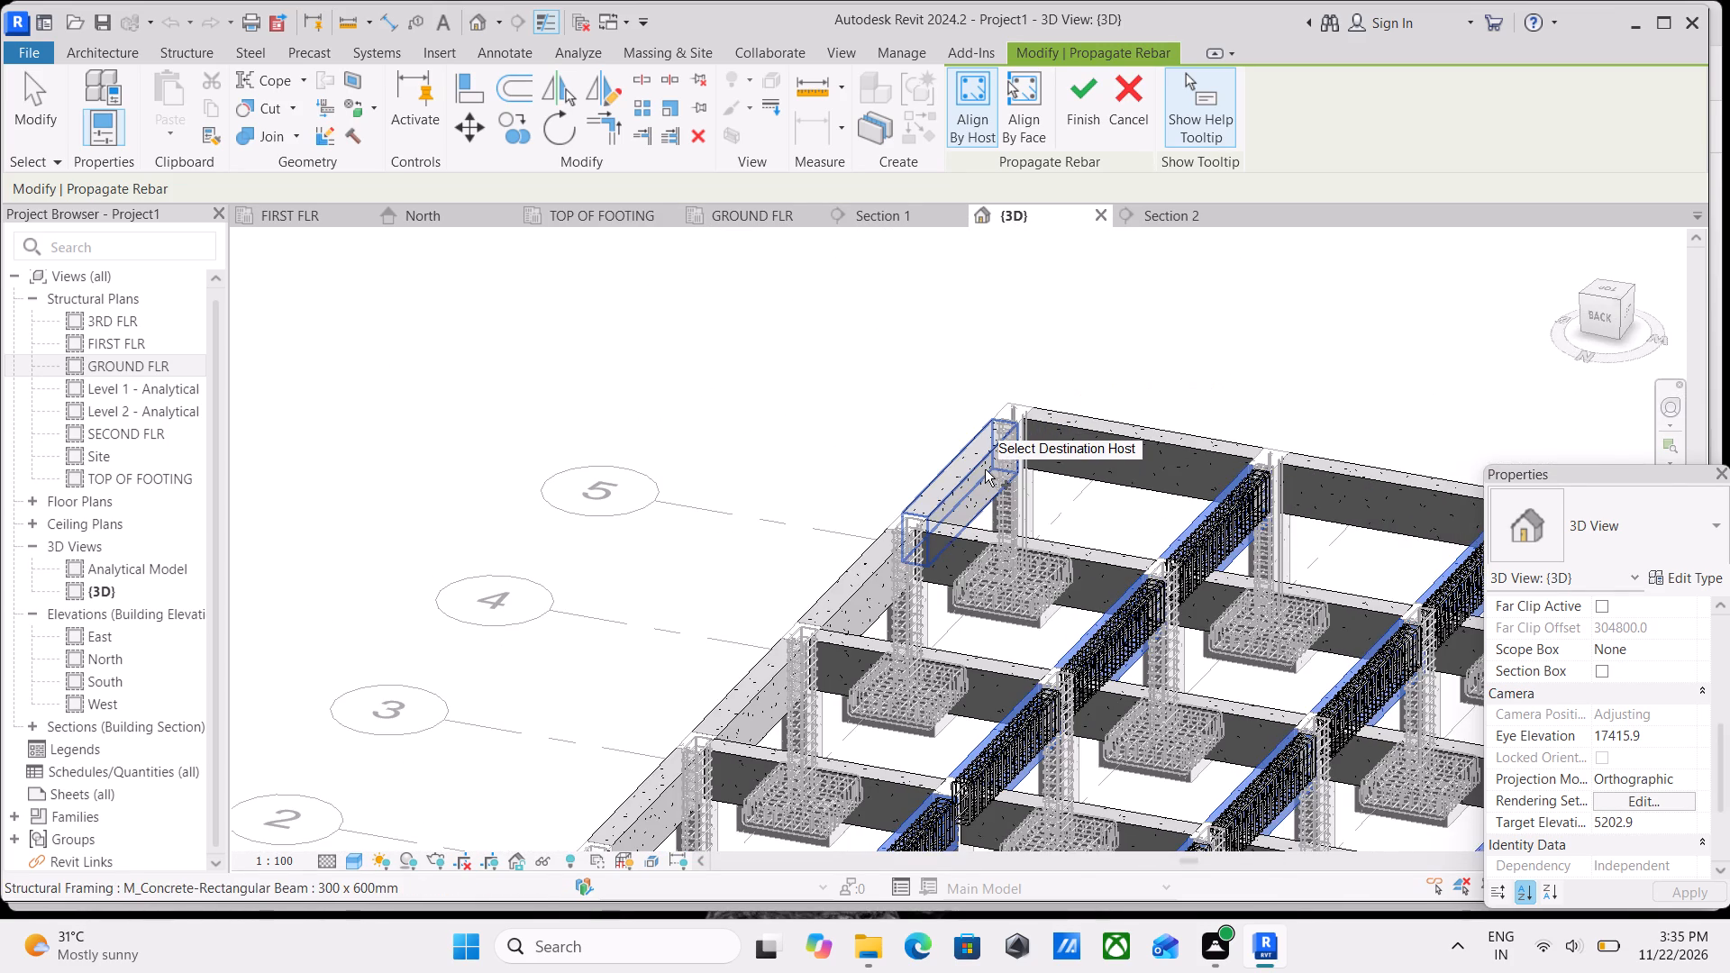
scroll(985, 469, up, 3)
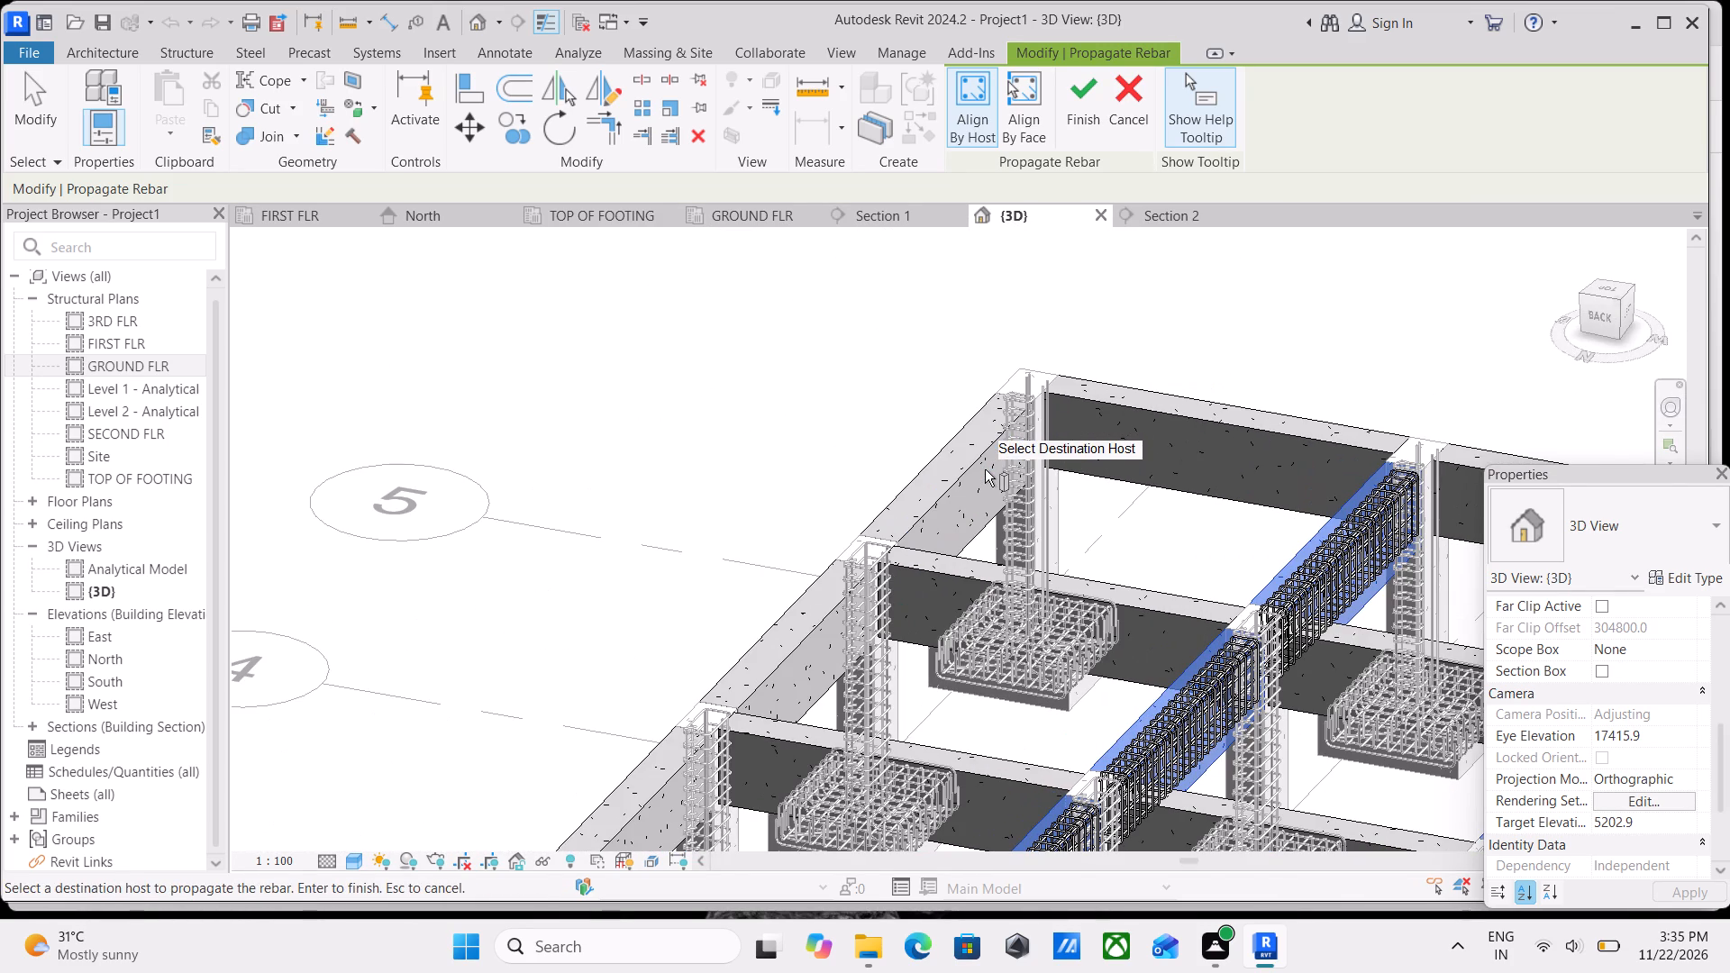
click(985, 469)
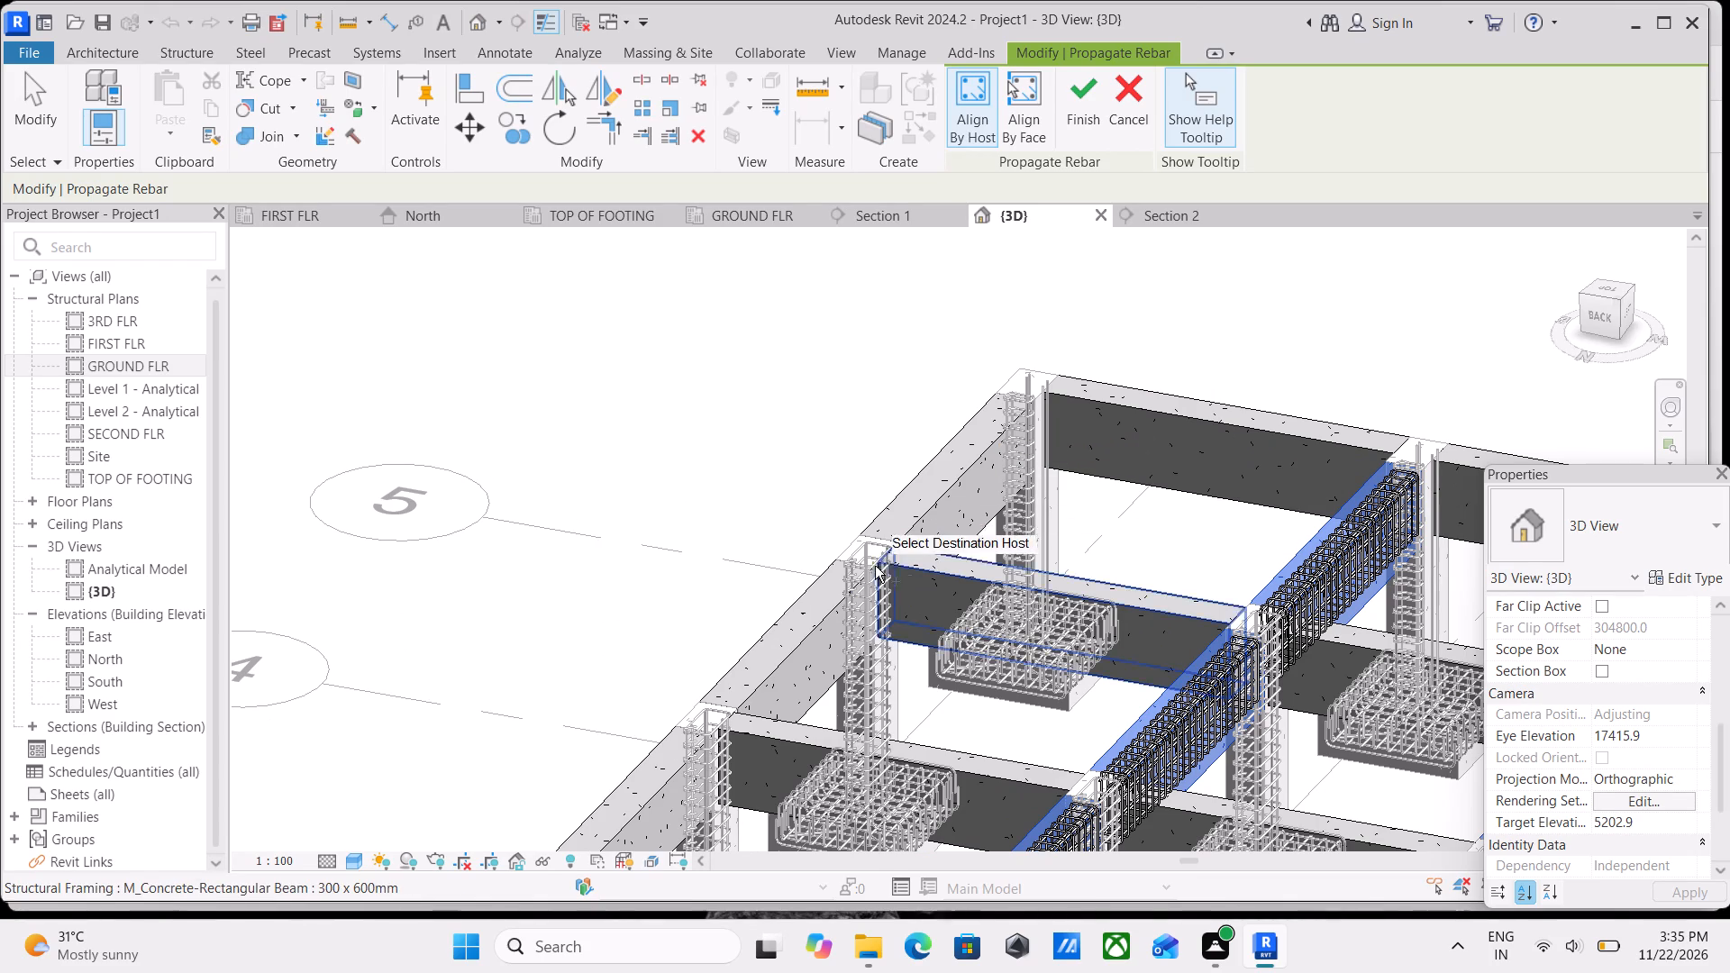
click(944, 499)
scroll(944, 499, down, 4)
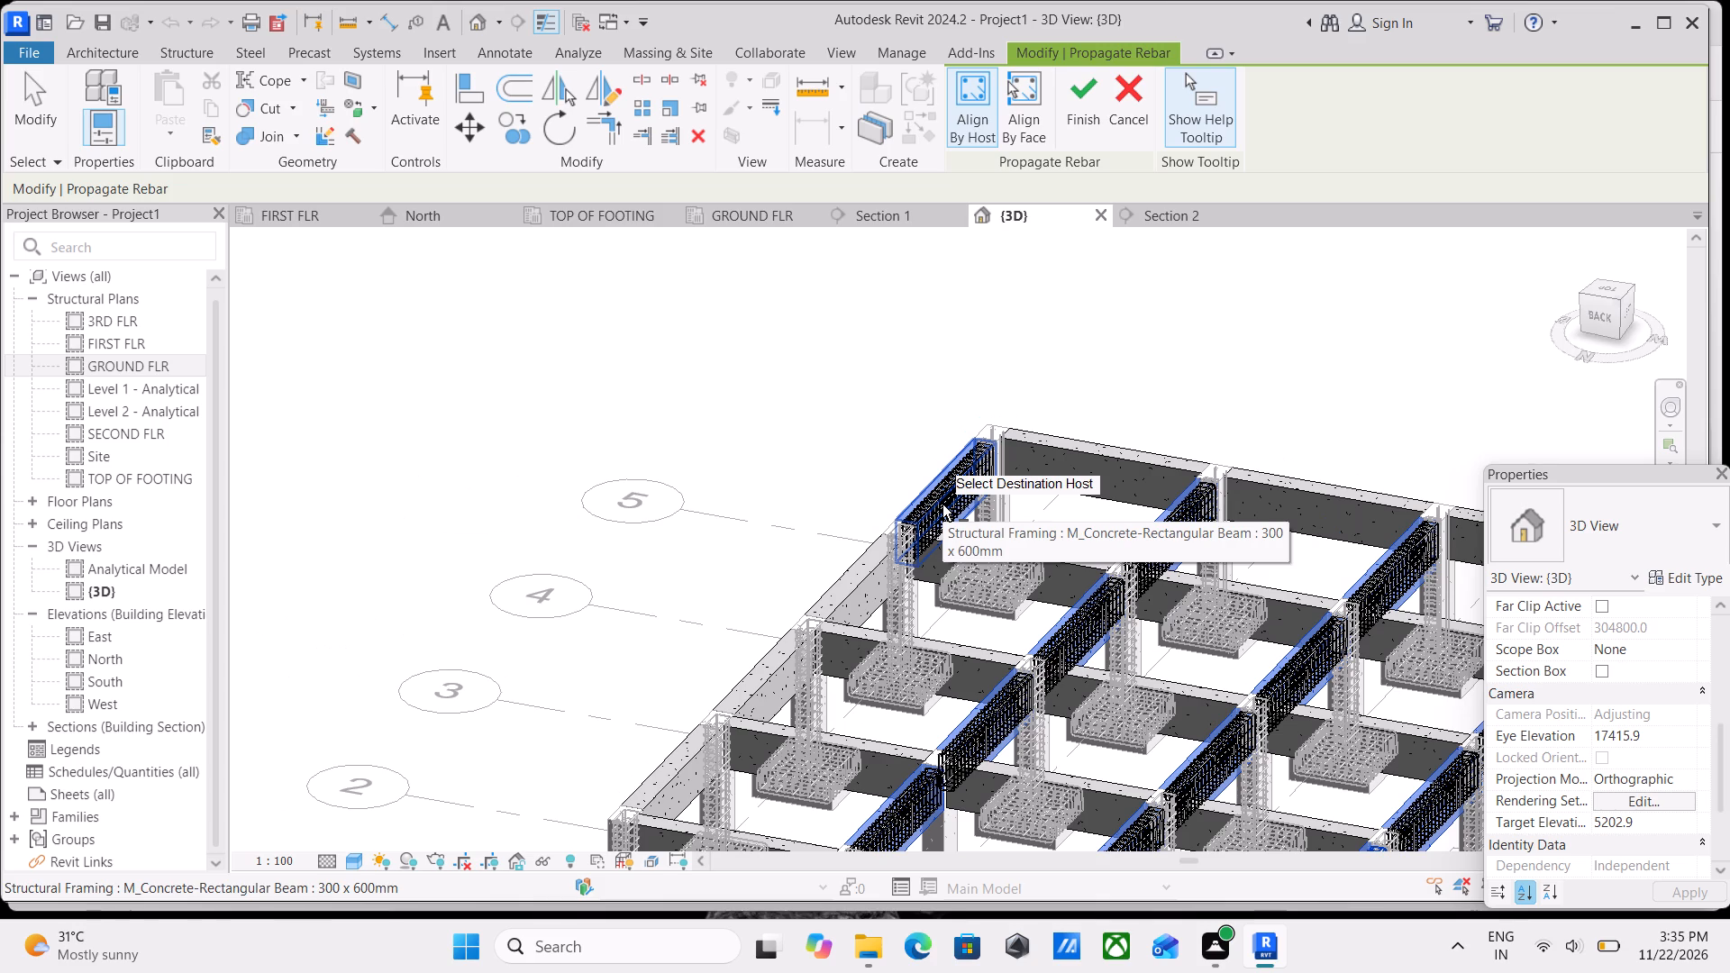
click(879, 568)
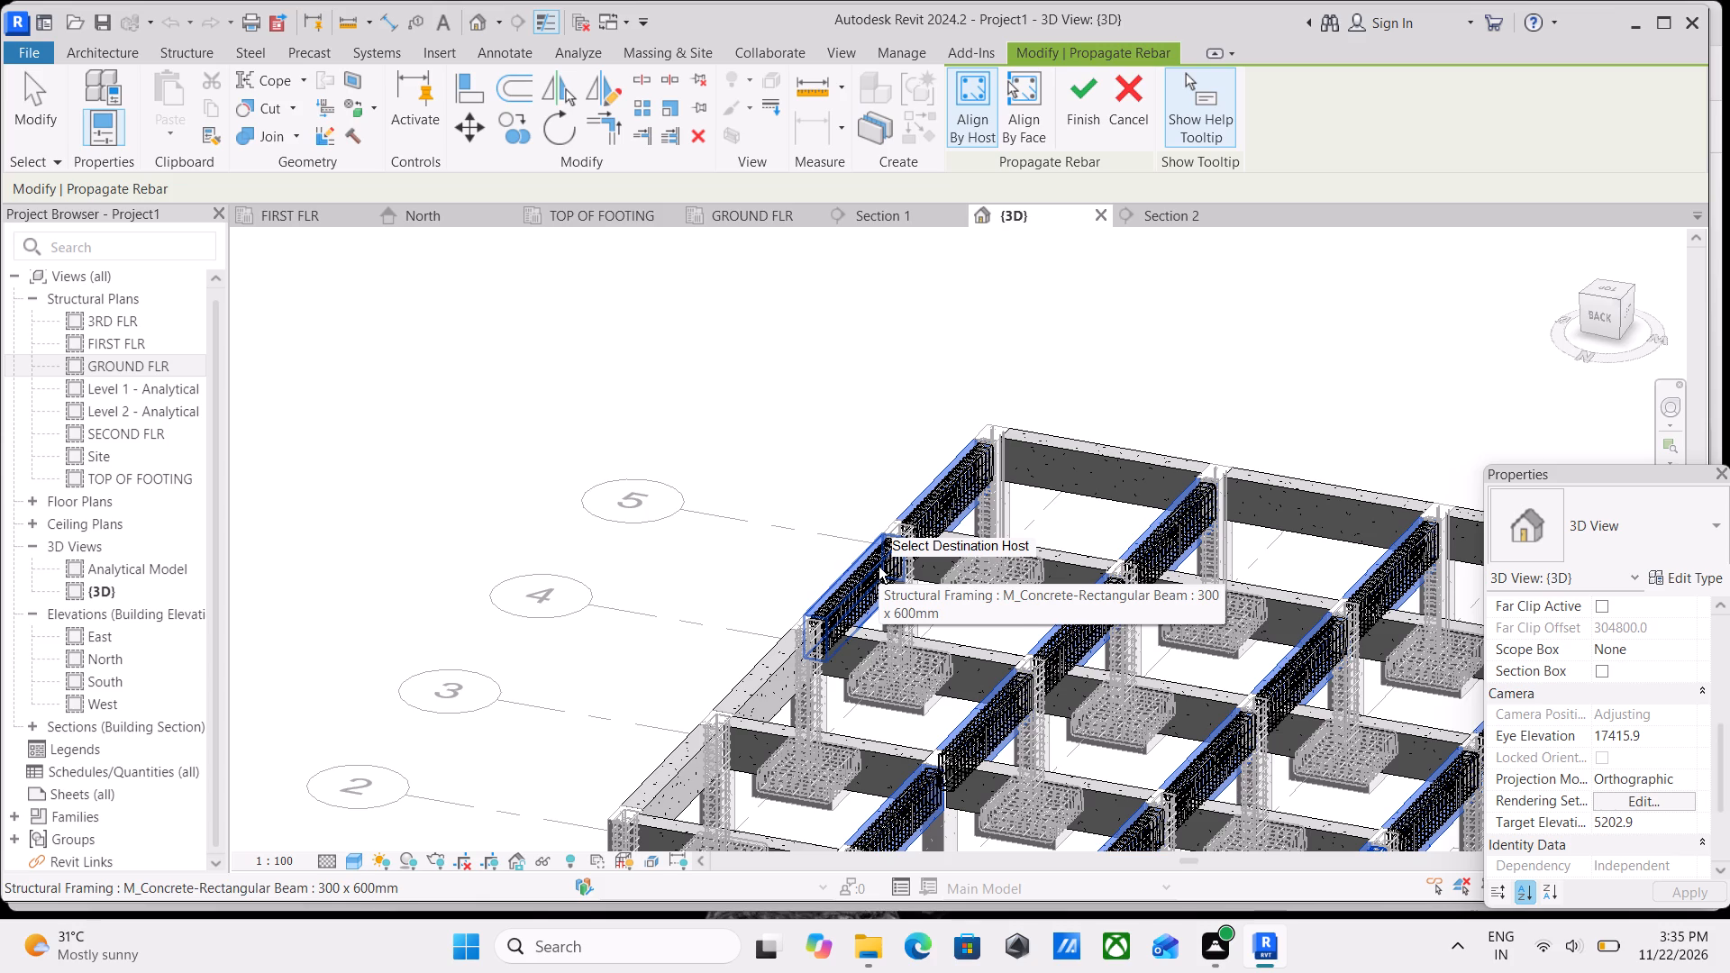
click(774, 651)
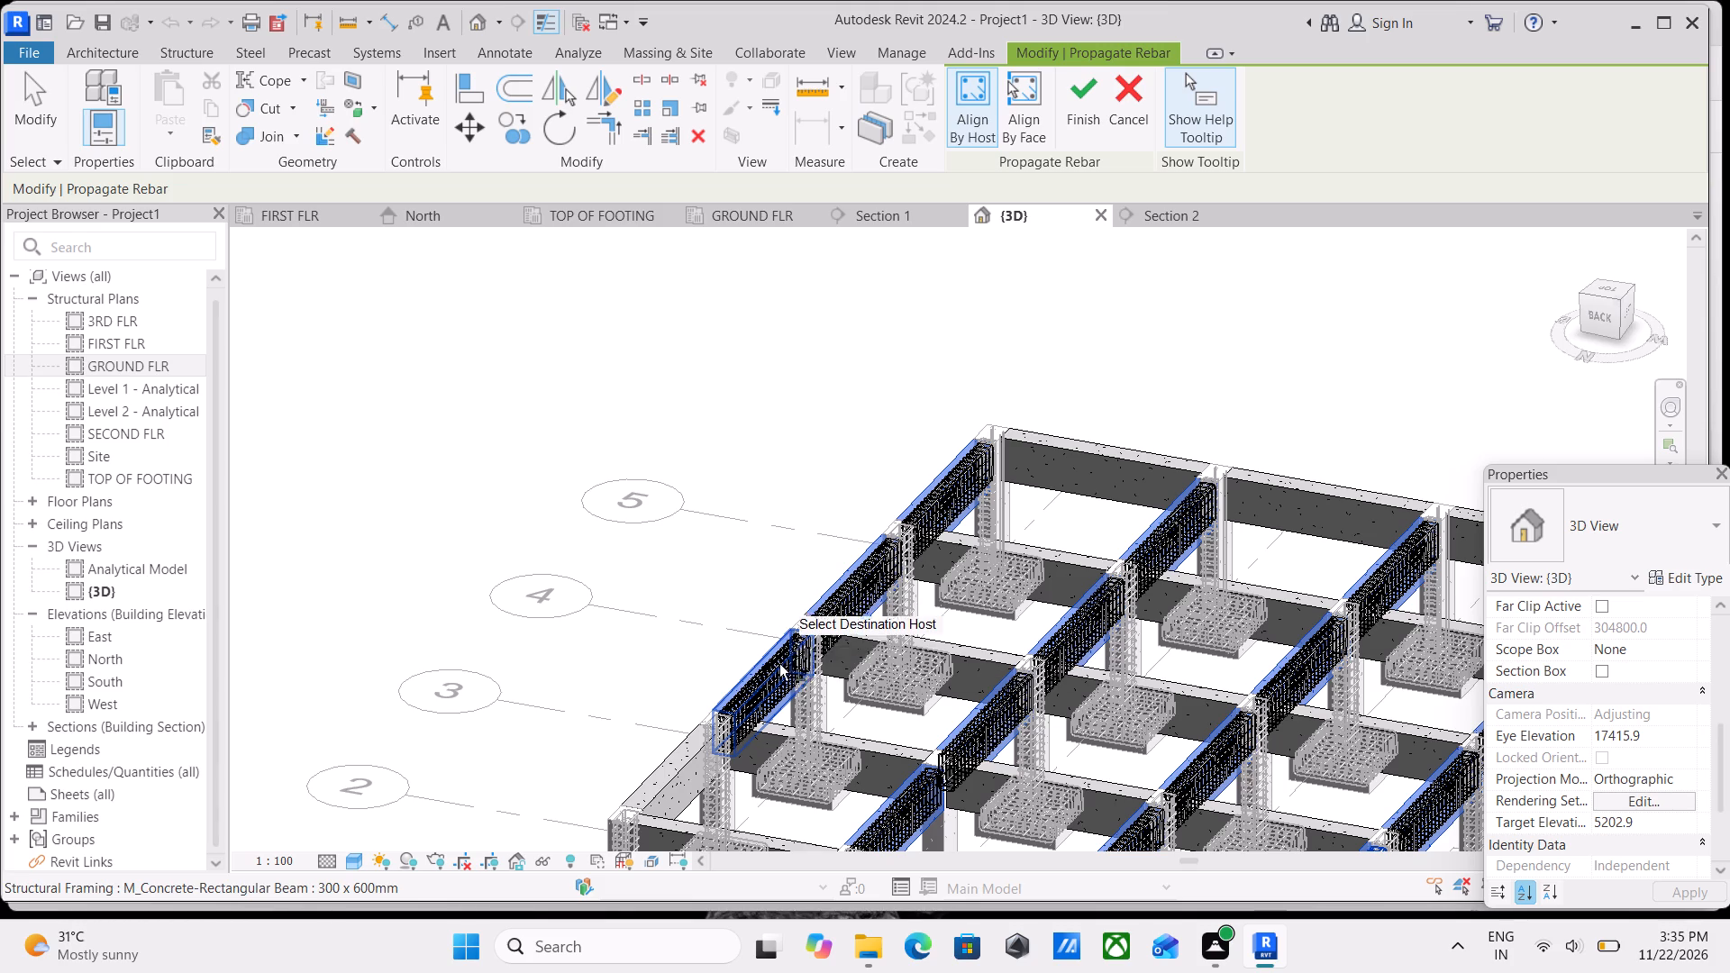
click(679, 763)
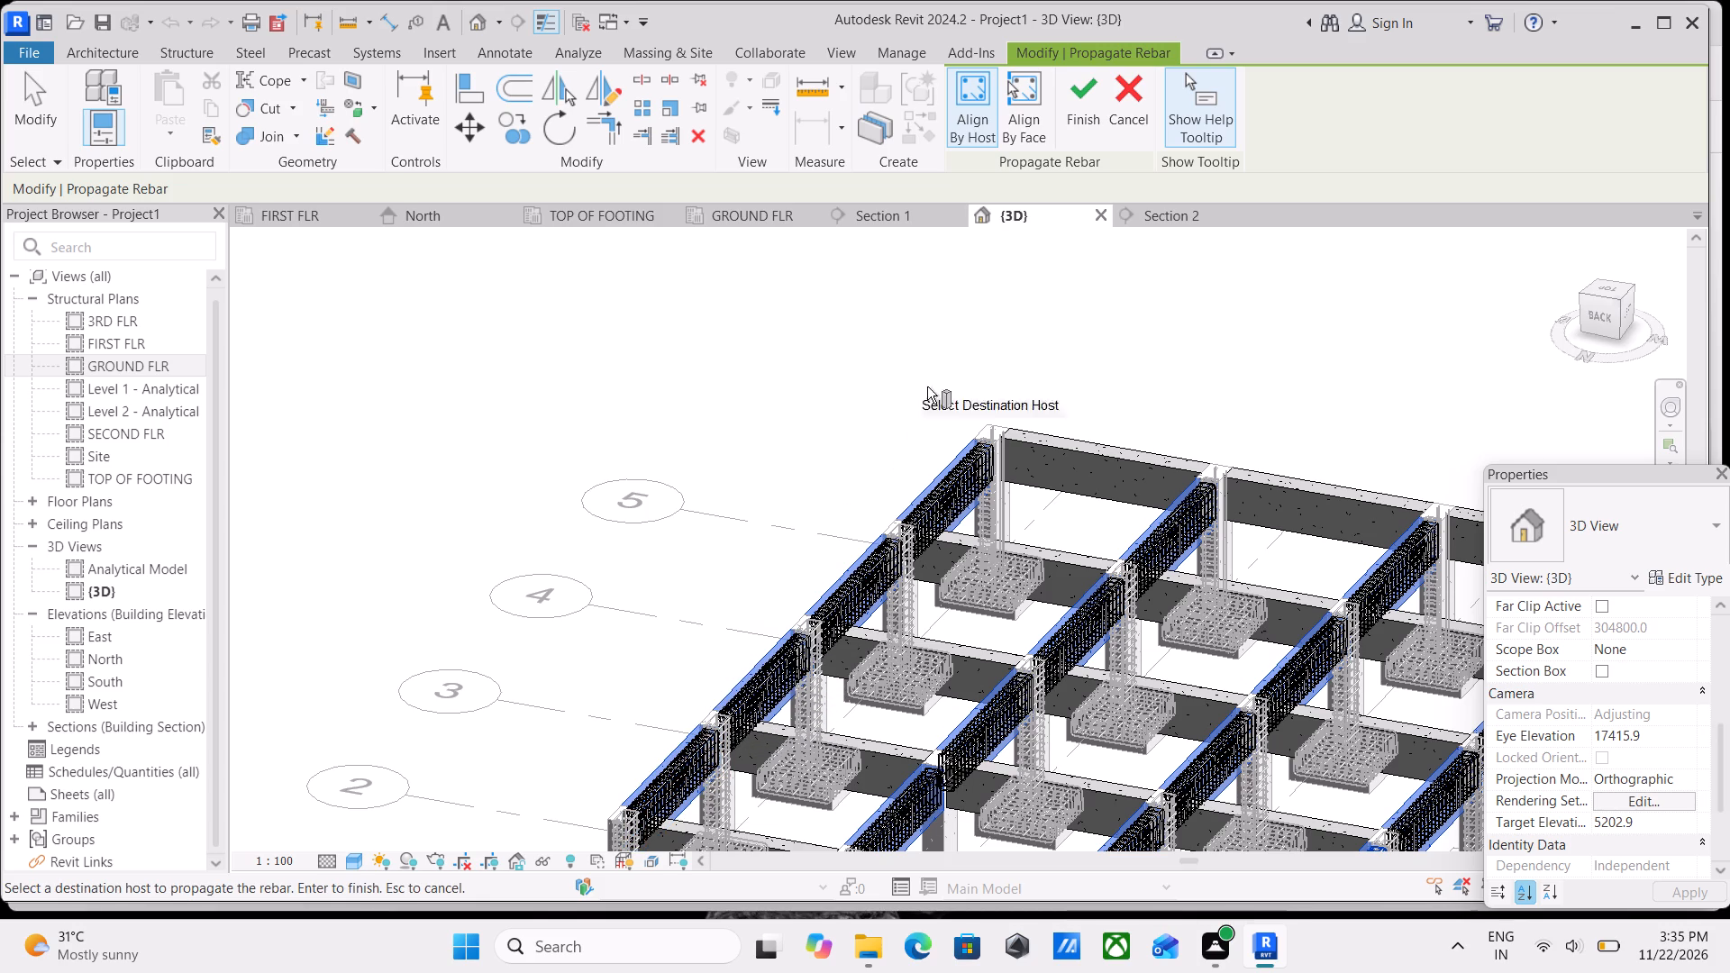
click(1085, 100)
Propagate the rebar of the grid D beam between grids 4 and 5, aligned by host, to the grid 5 beam between grids D and C.
scroll(1047, 556, down, 2)
middle_drag(1044, 556, 974, 497)
scroll(1178, 558, down, 1)
middle_drag(1177, 558, 1100, 518)
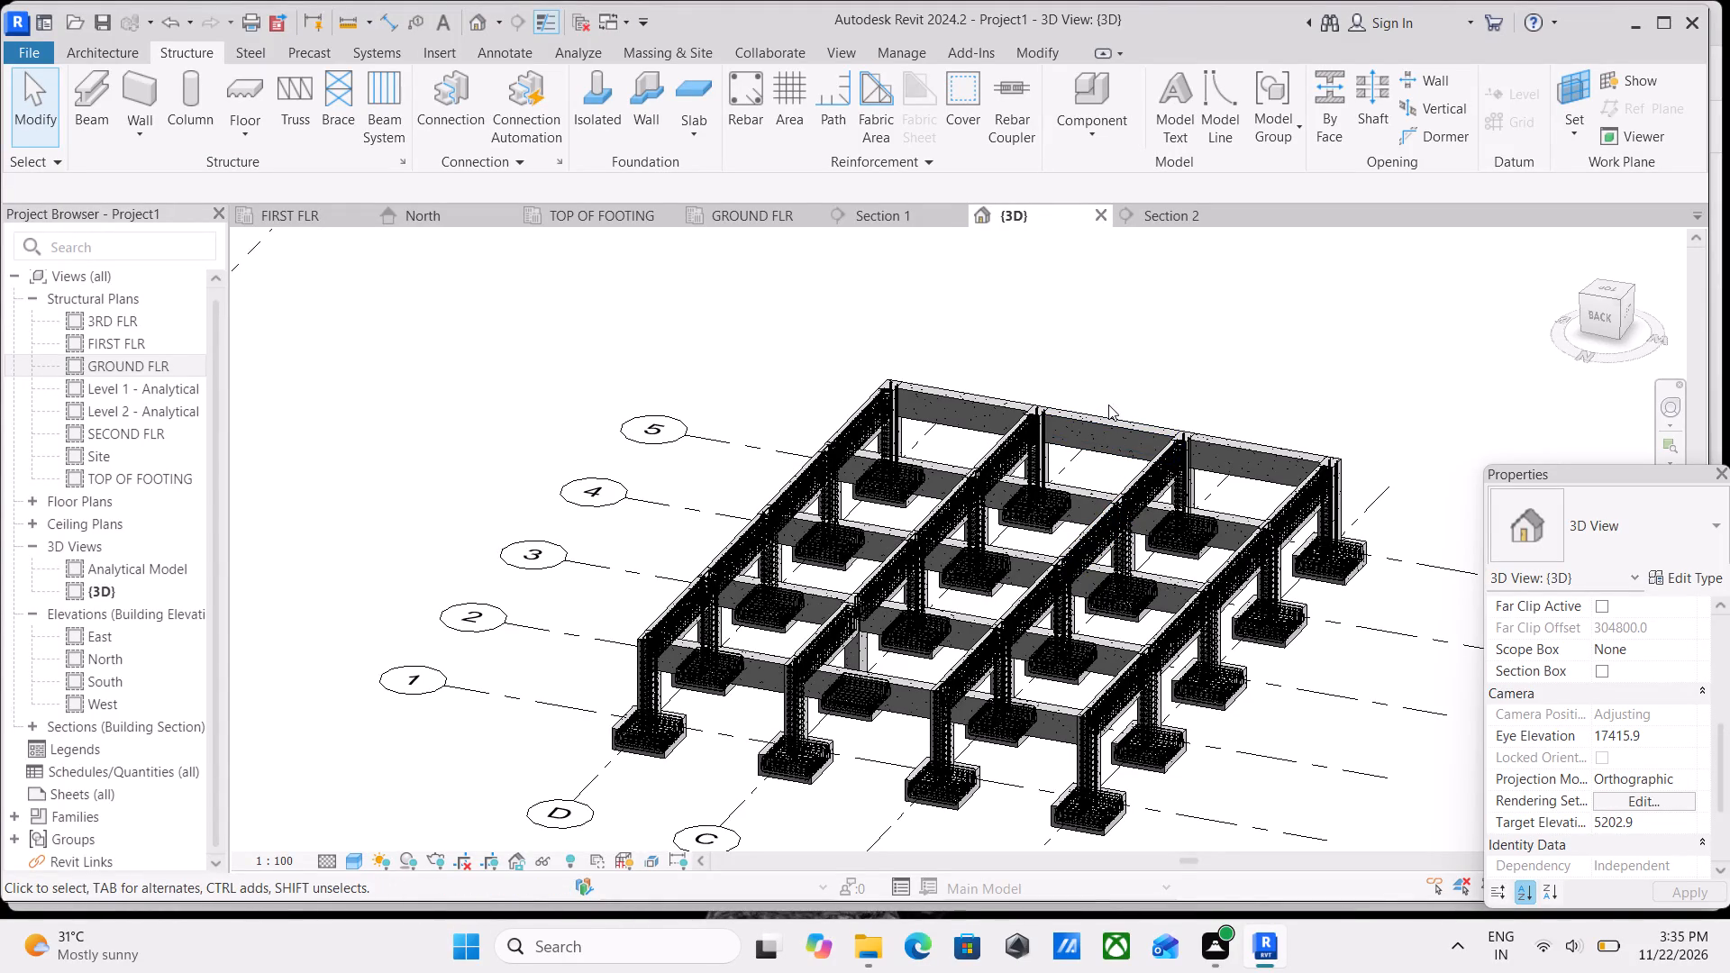
scroll(1111, 385, up, 2)
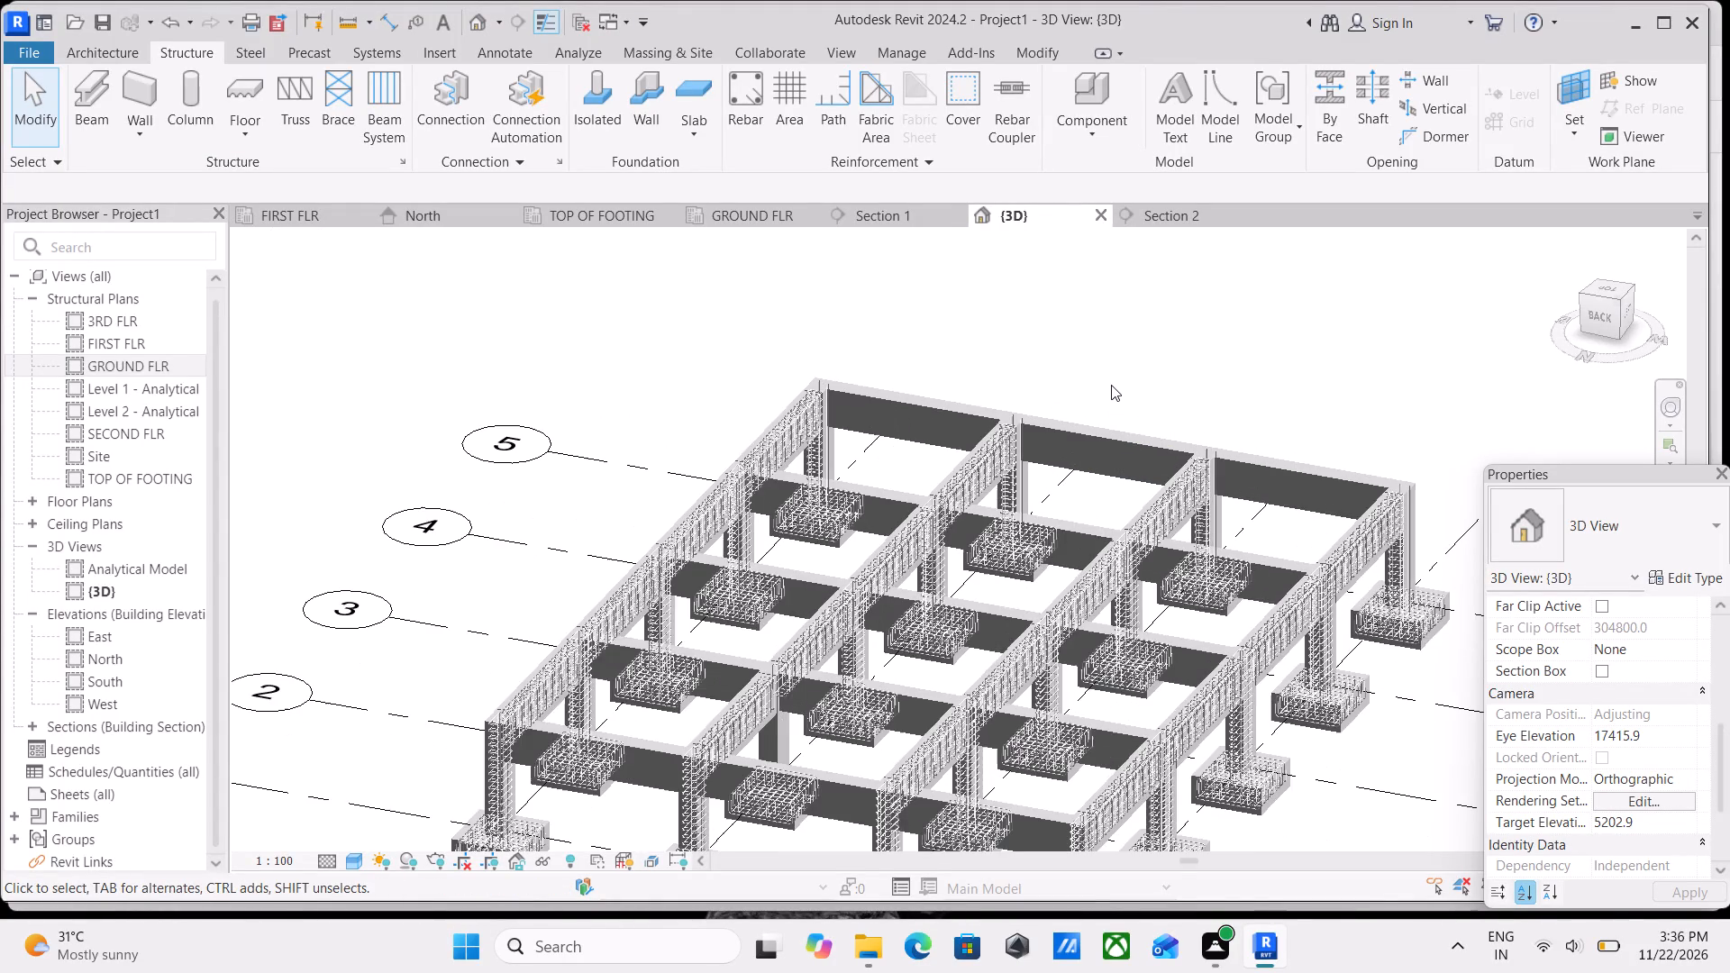
scroll(1094, 427, up, 3)
scroll(691, 361, up, 3)
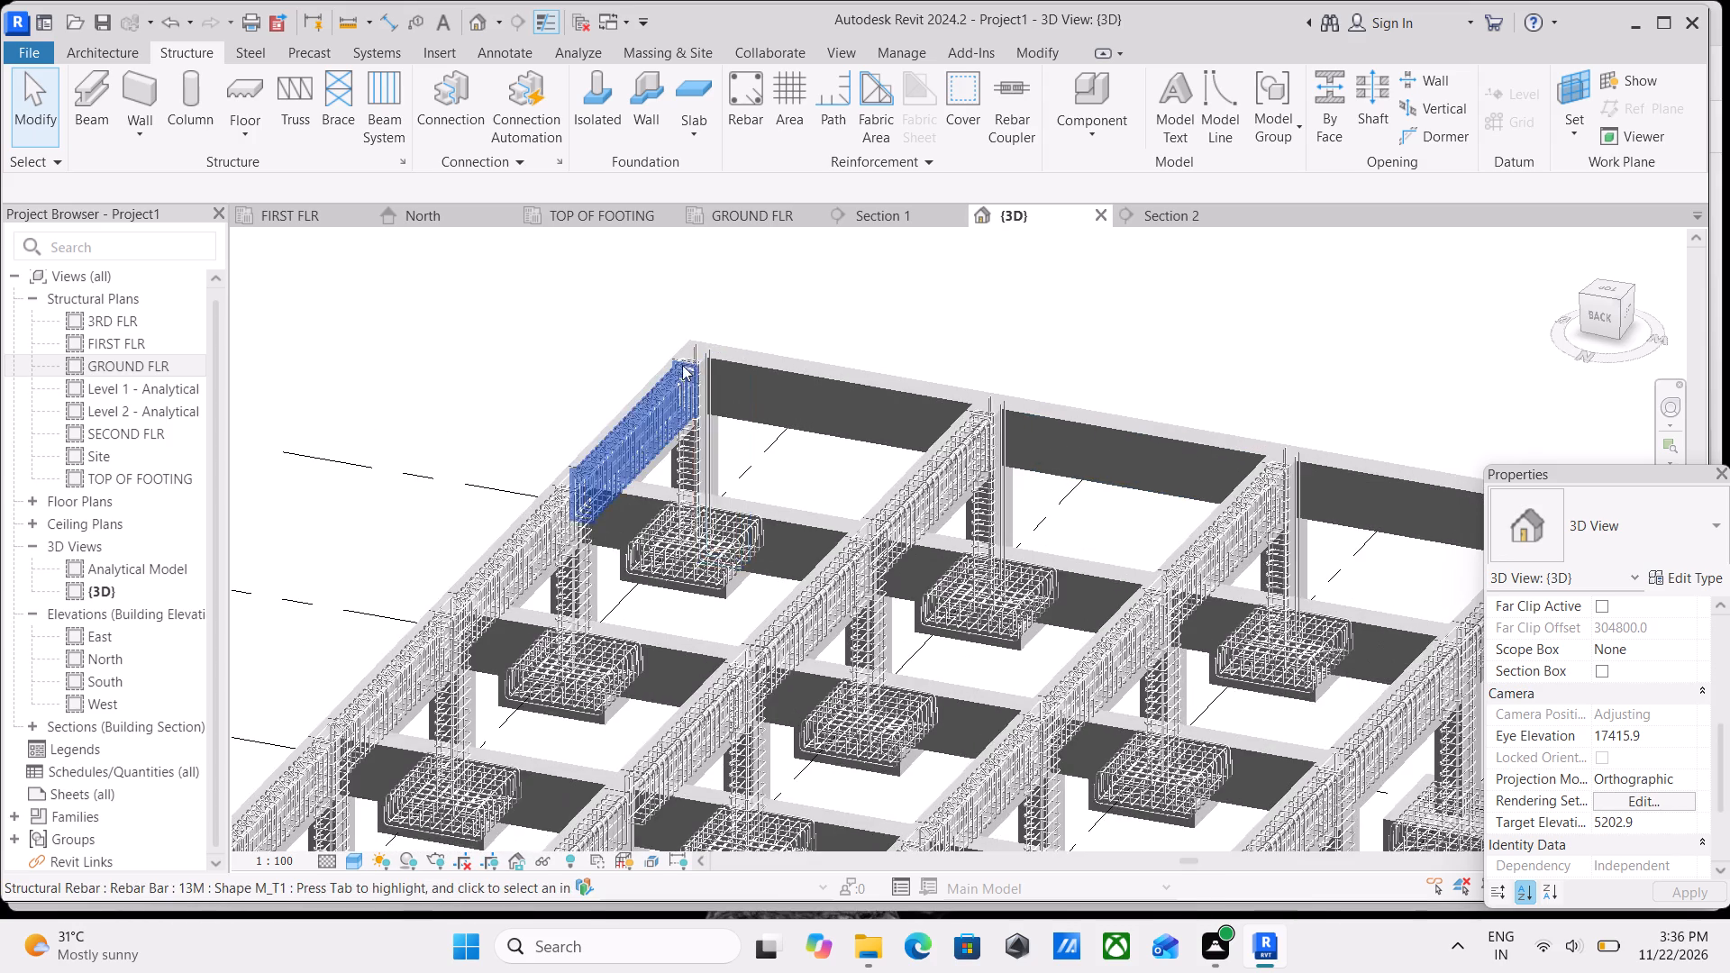
scroll(638, 374, up, 2)
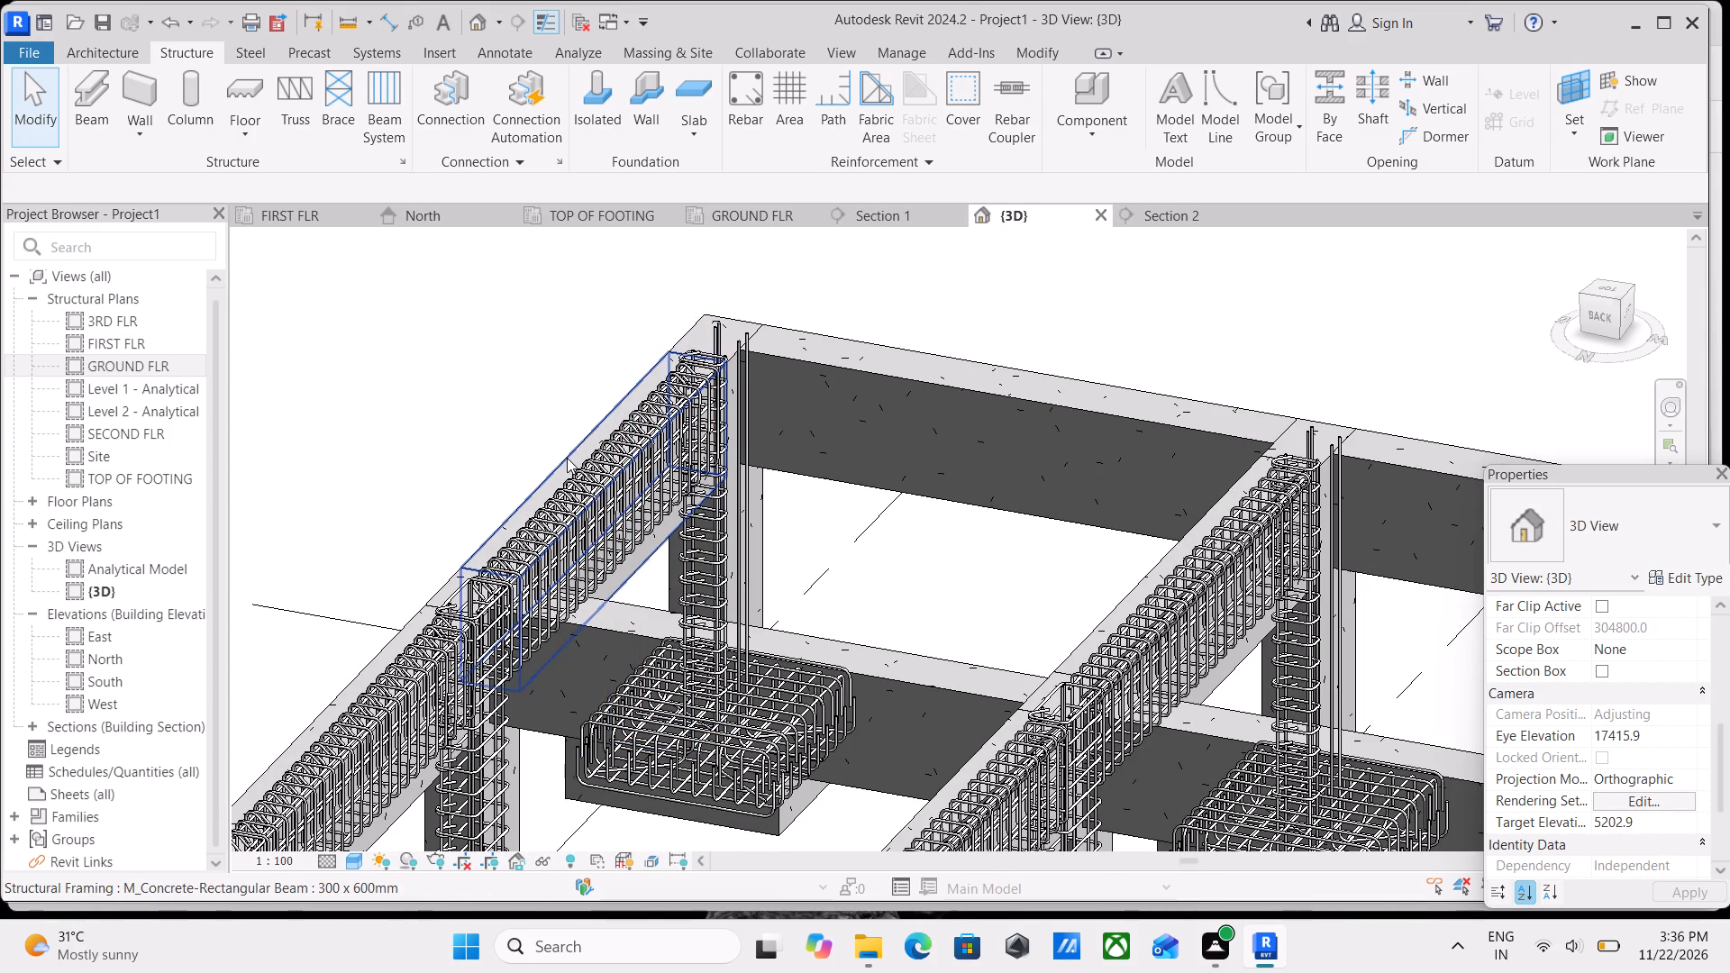
click(567, 458)
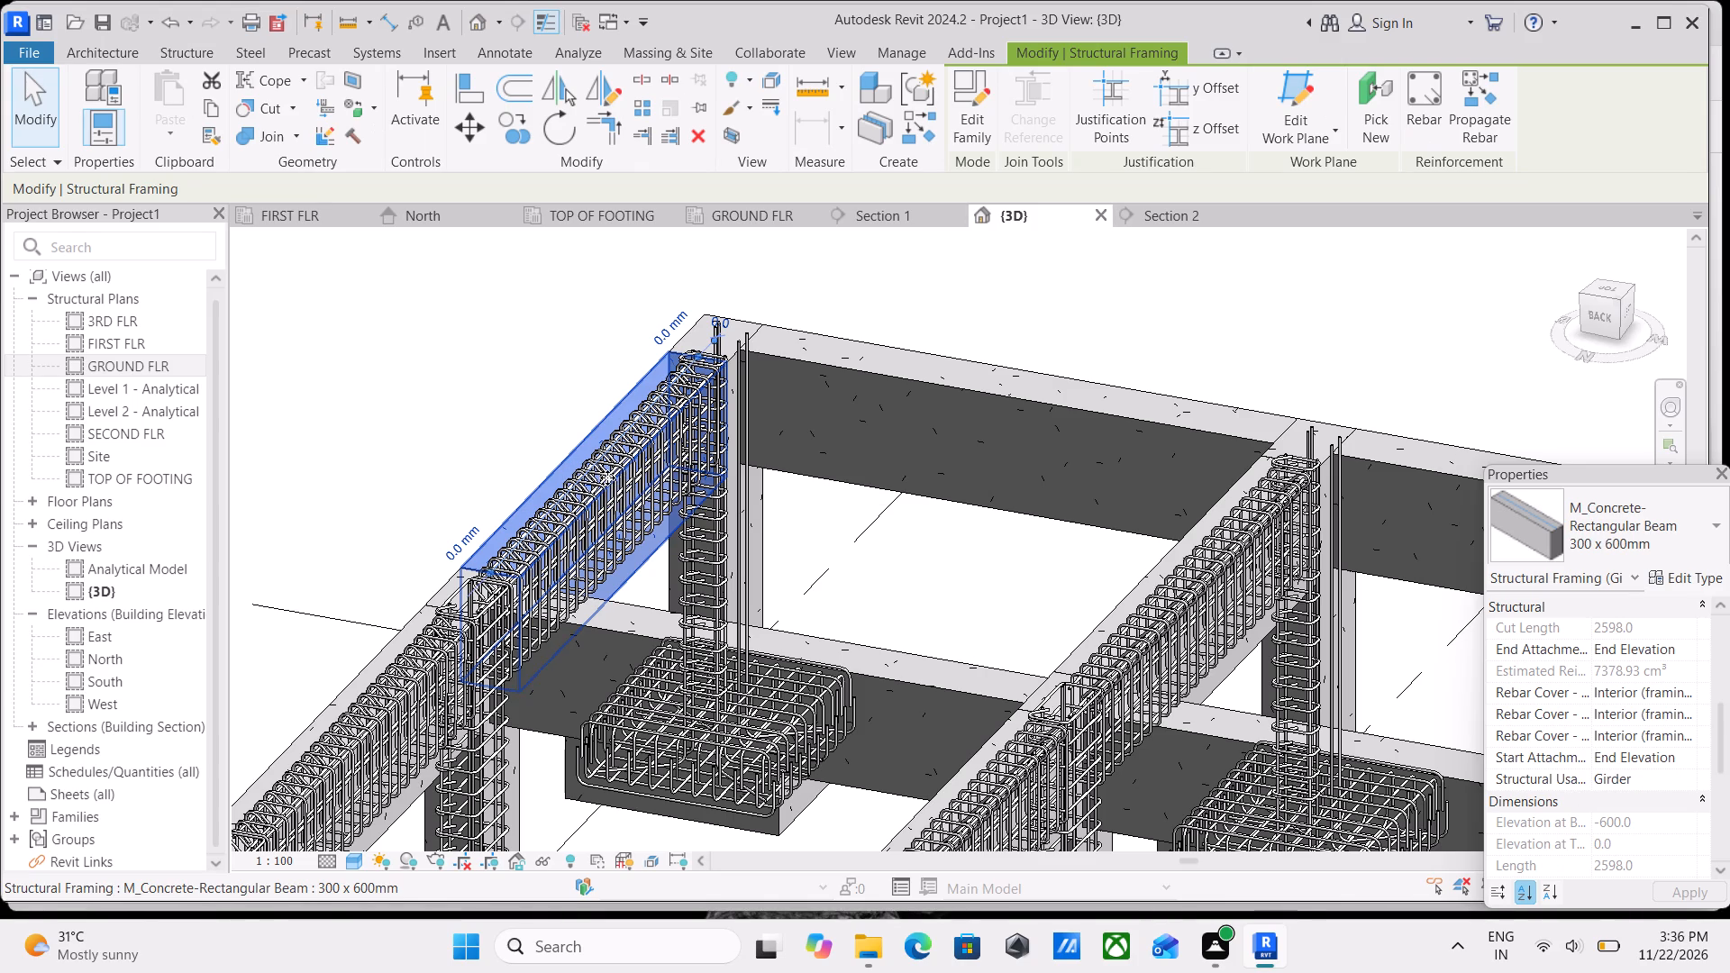
click(1491, 101)
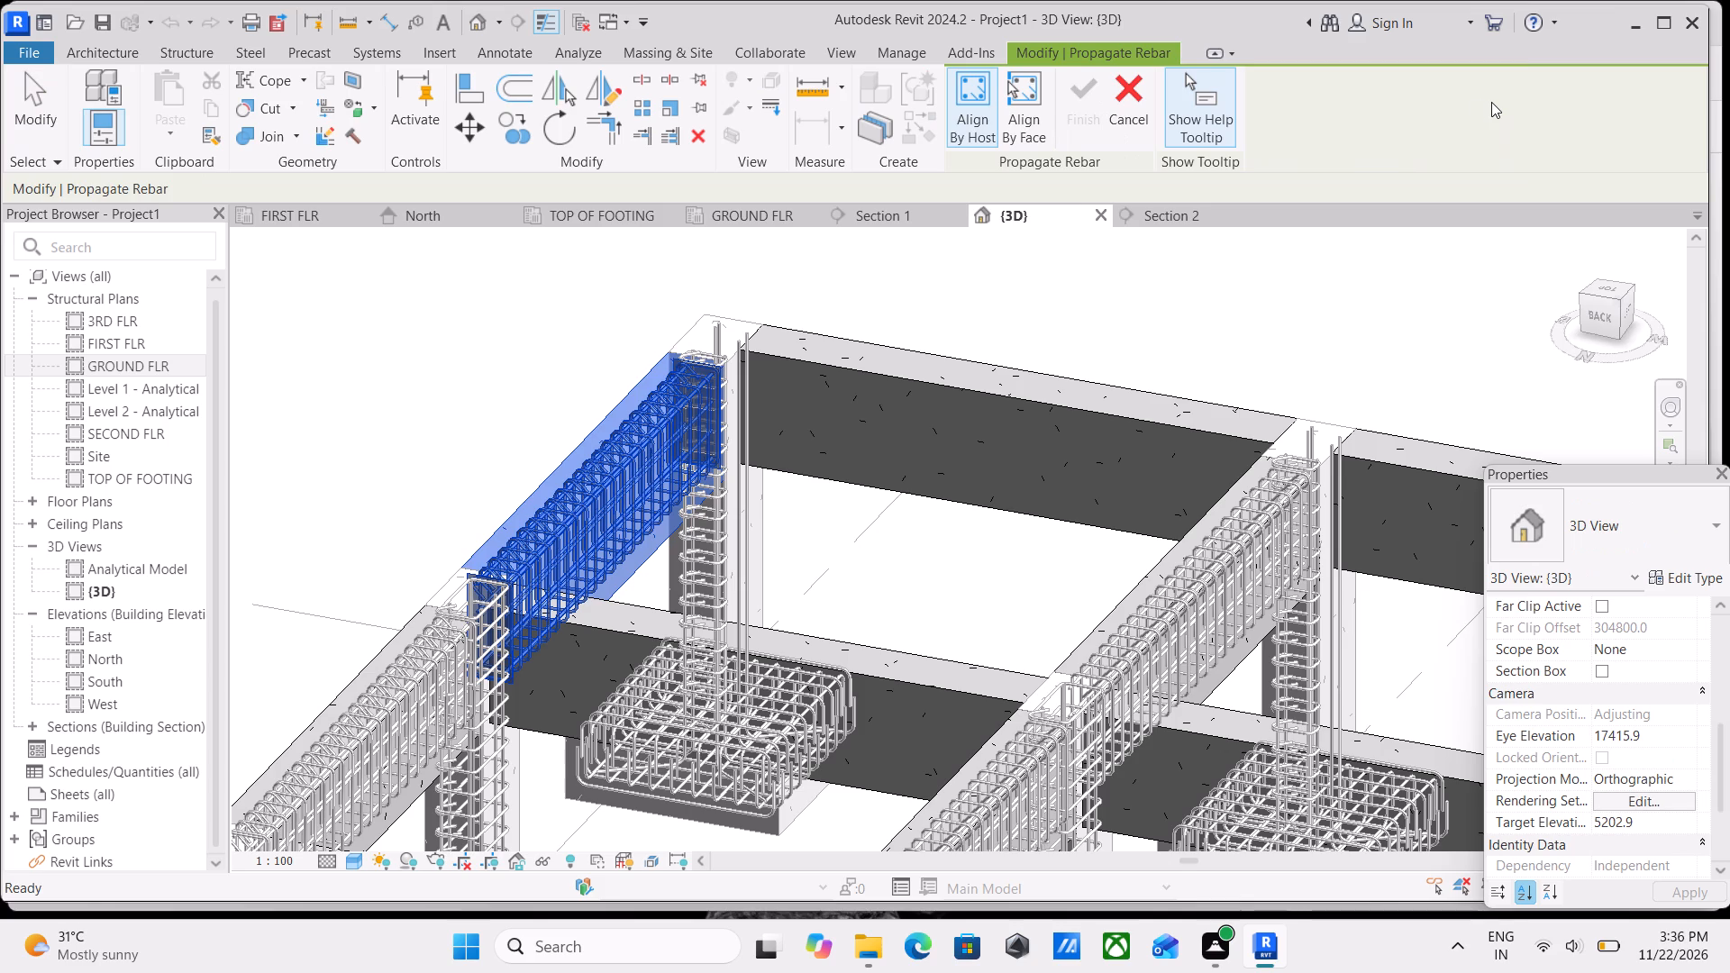
click(1007, 399)
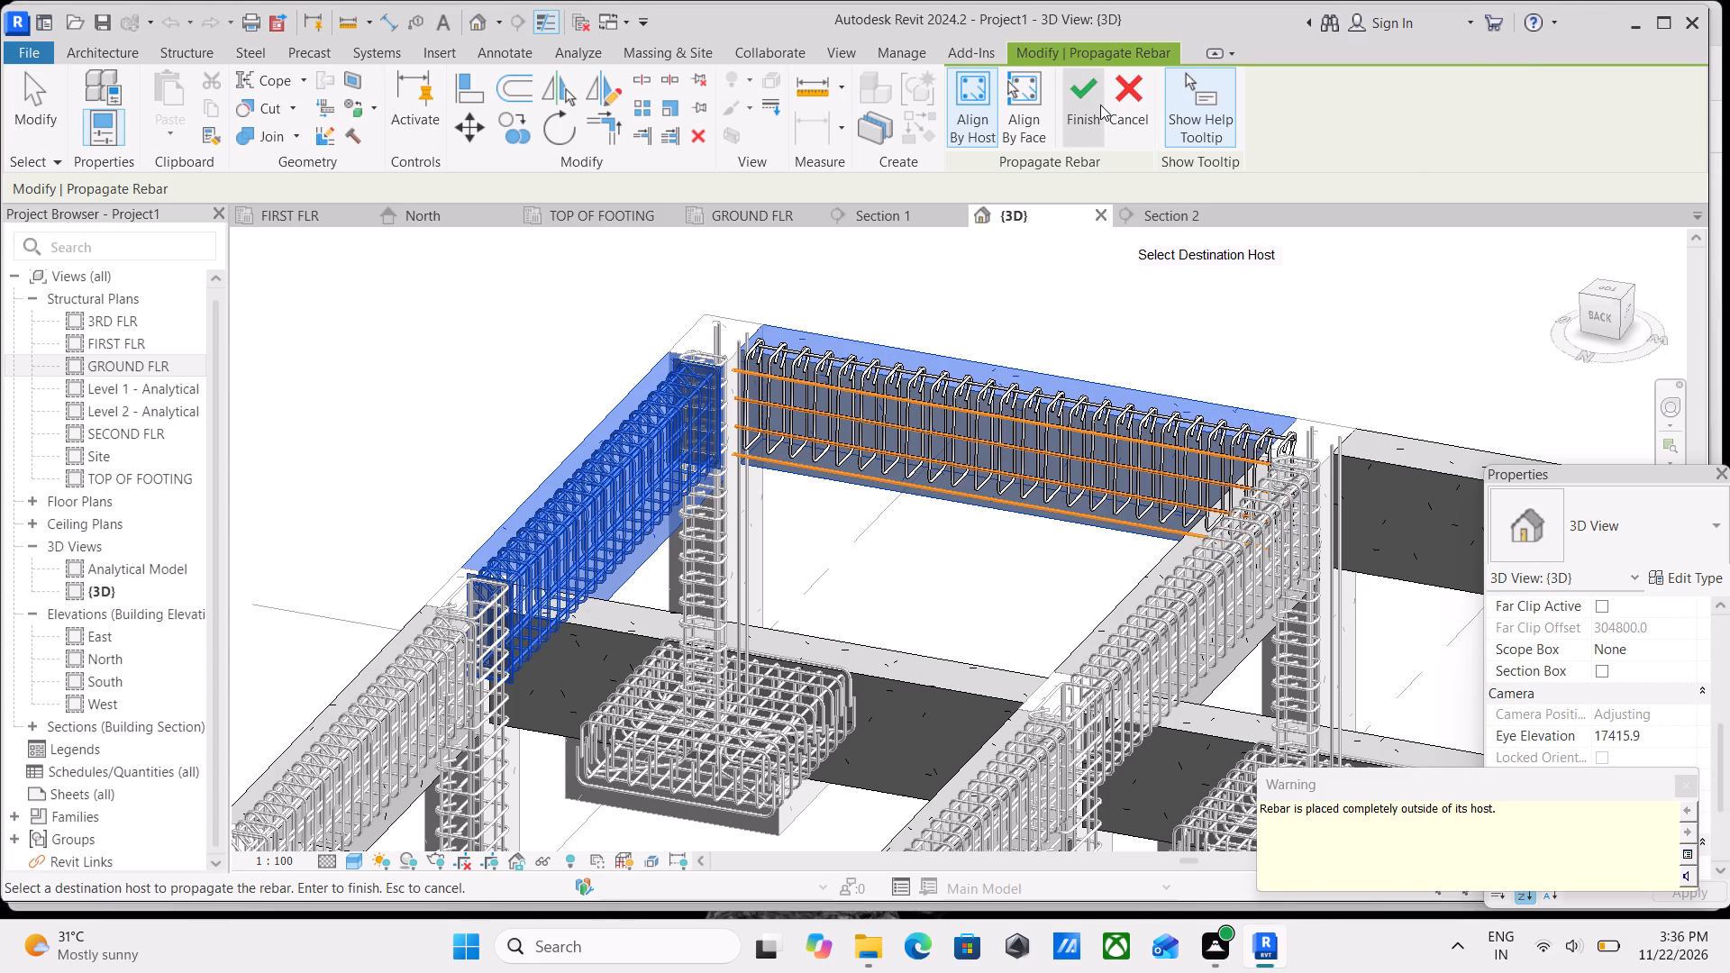
click(1094, 104)
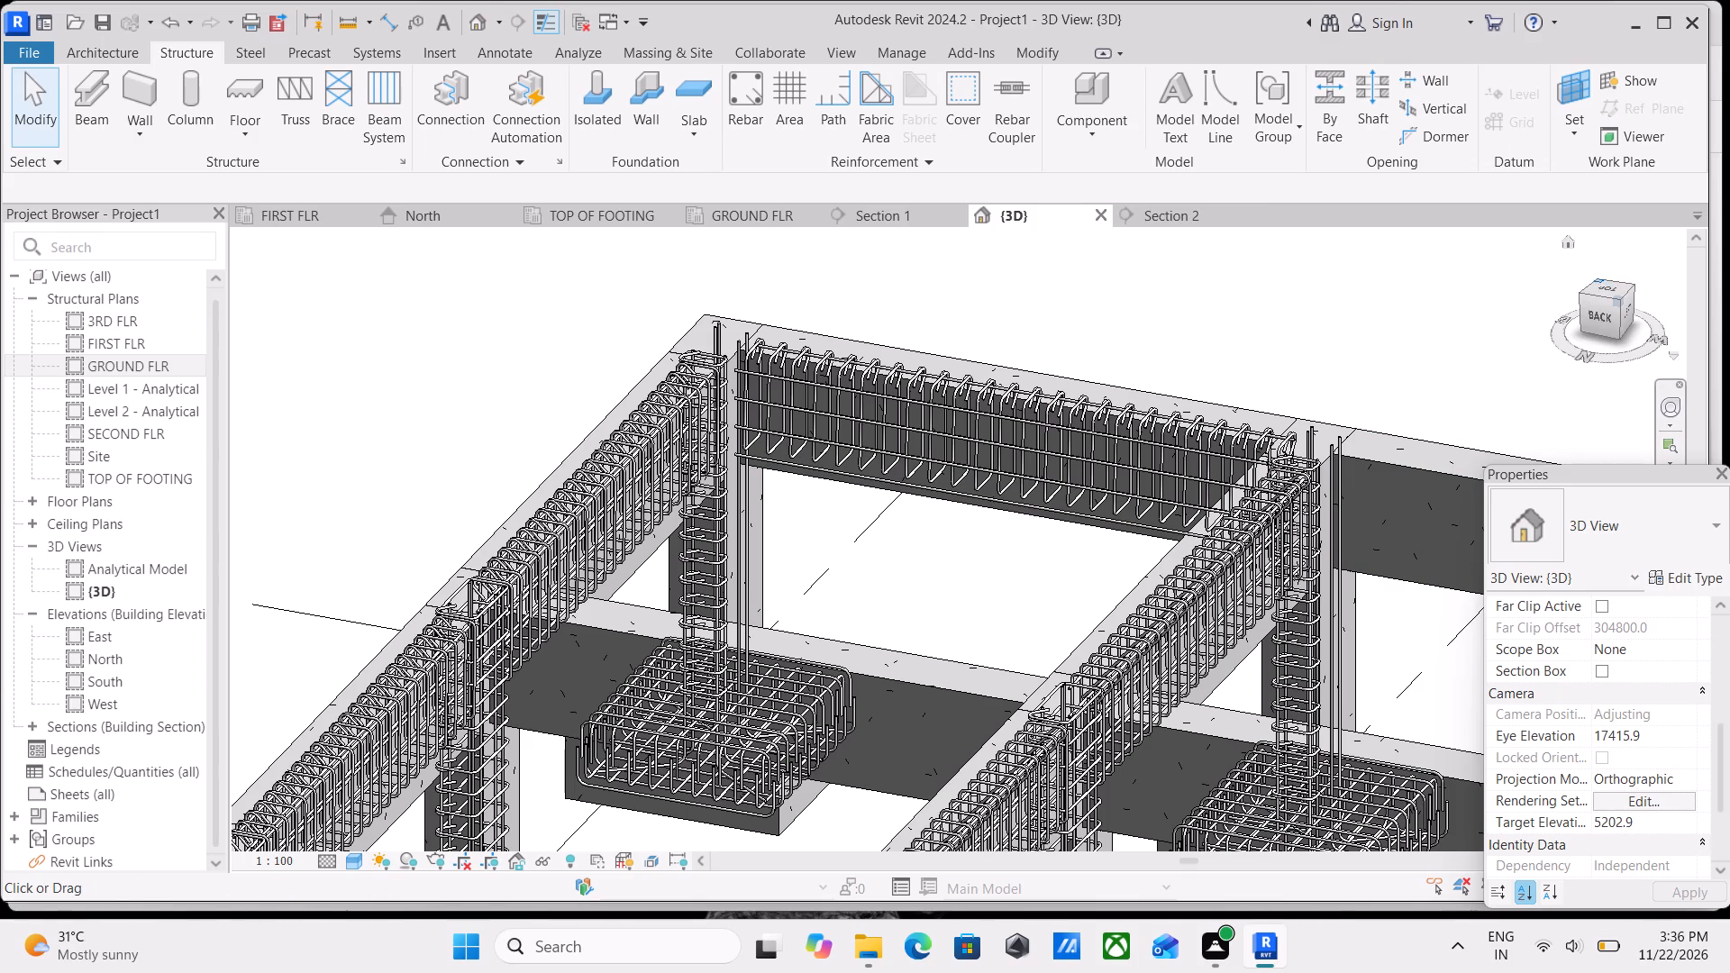
Examine from the top view how the propagated bars sit in the grid 5 beam between grids D and C.
click(1609, 286)
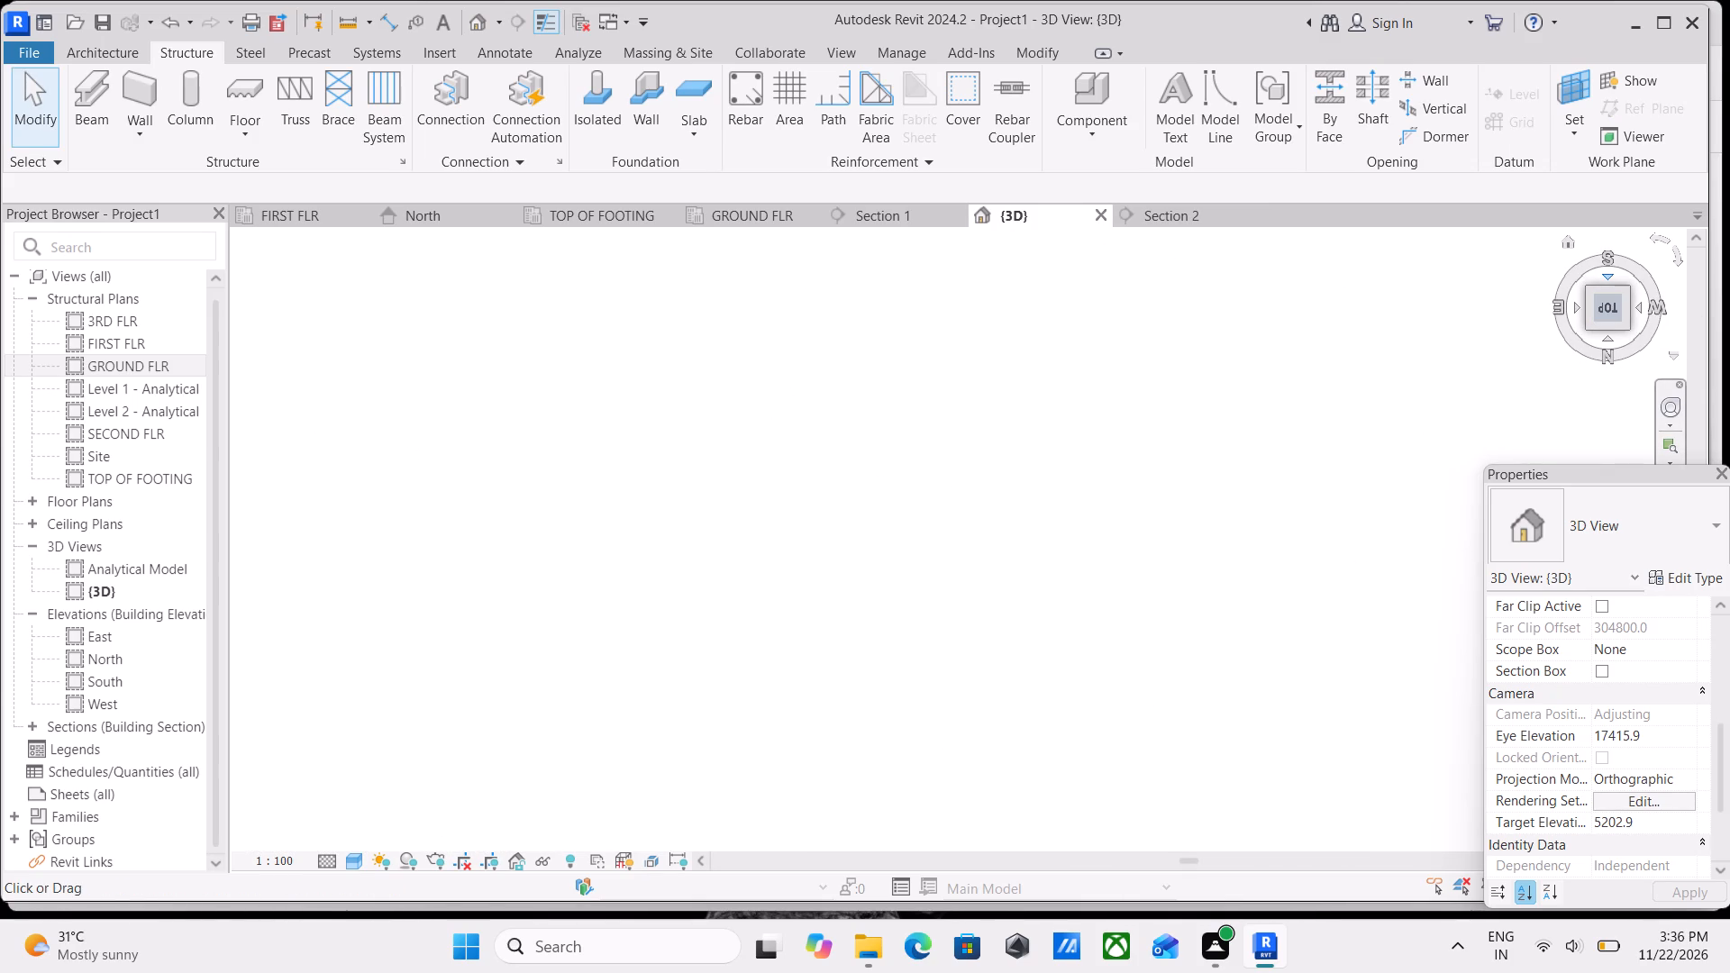
scroll(1169, 550, up, 1)
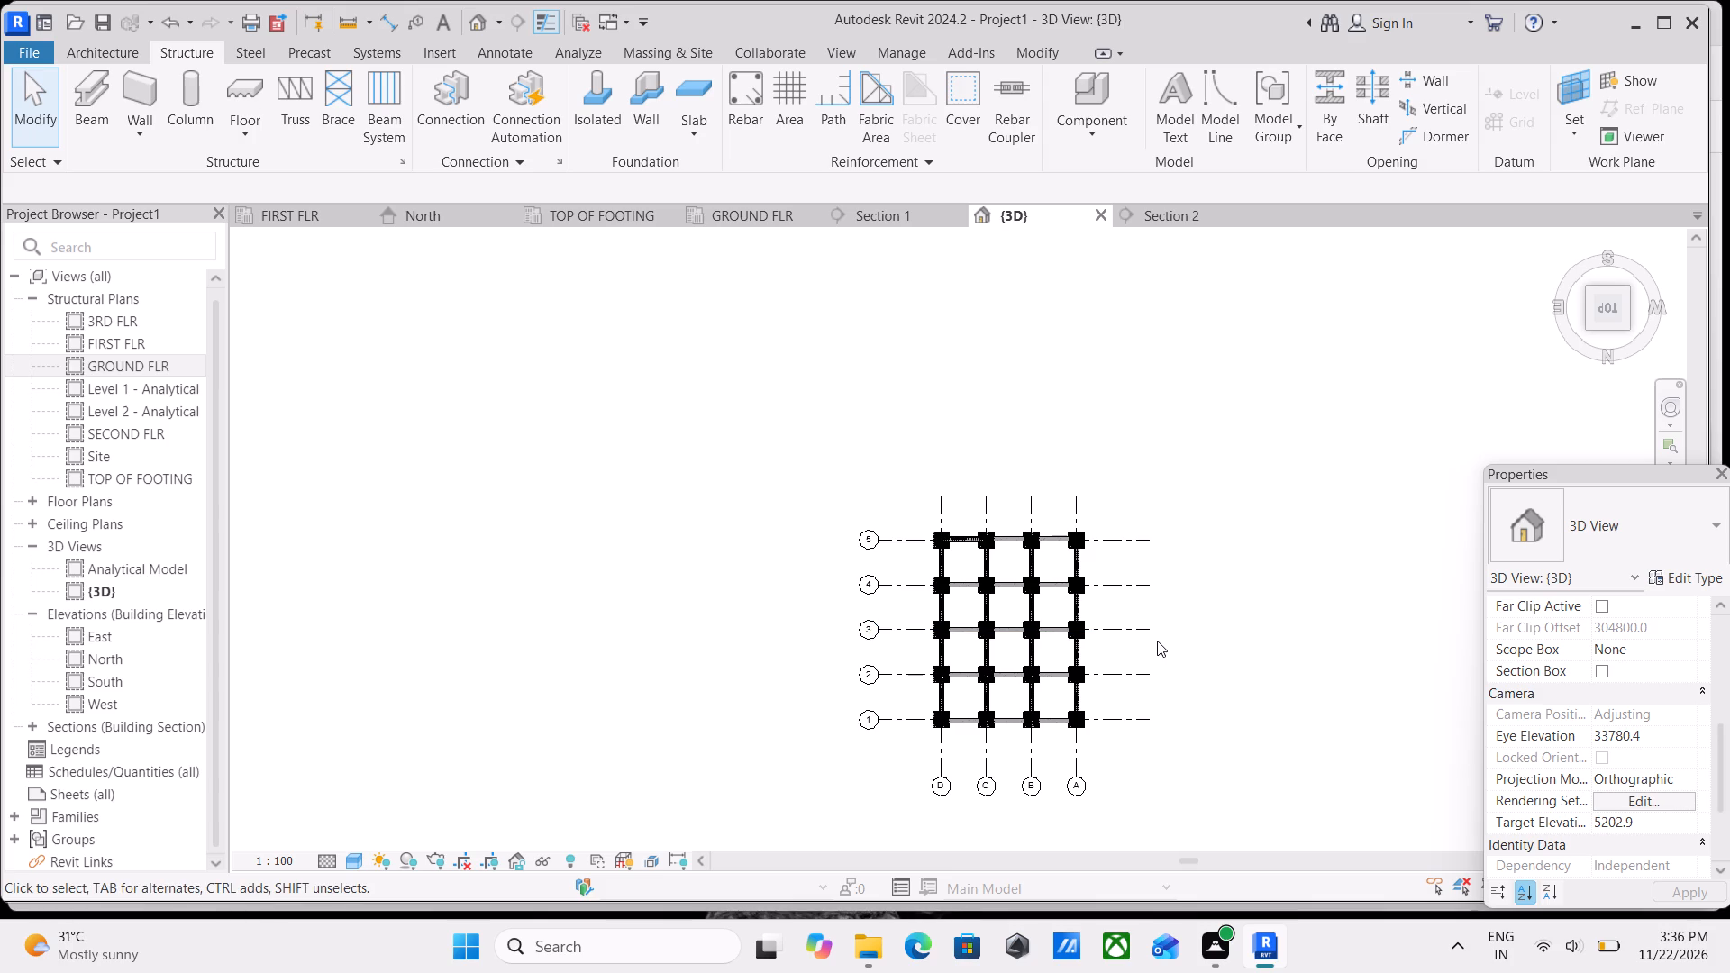
scroll(1157, 641, down, 2)
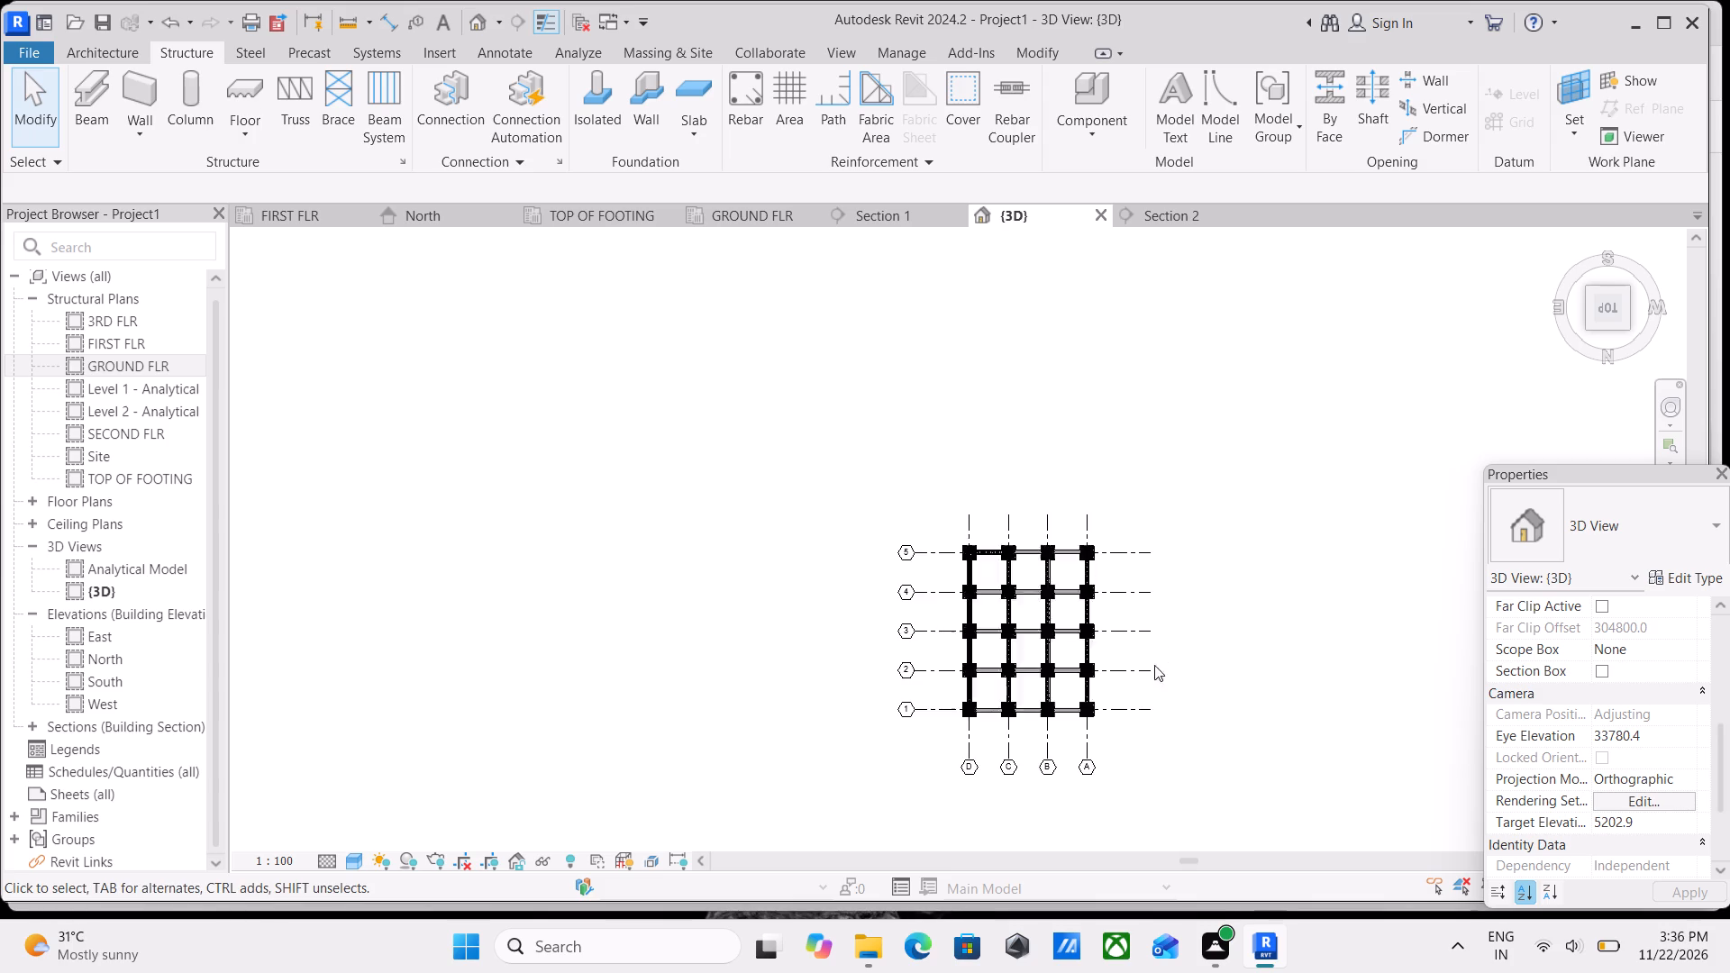
scroll(1138, 701, up, 6)
scroll(975, 614, up, 3)
scroll(1039, 696, up, 4)
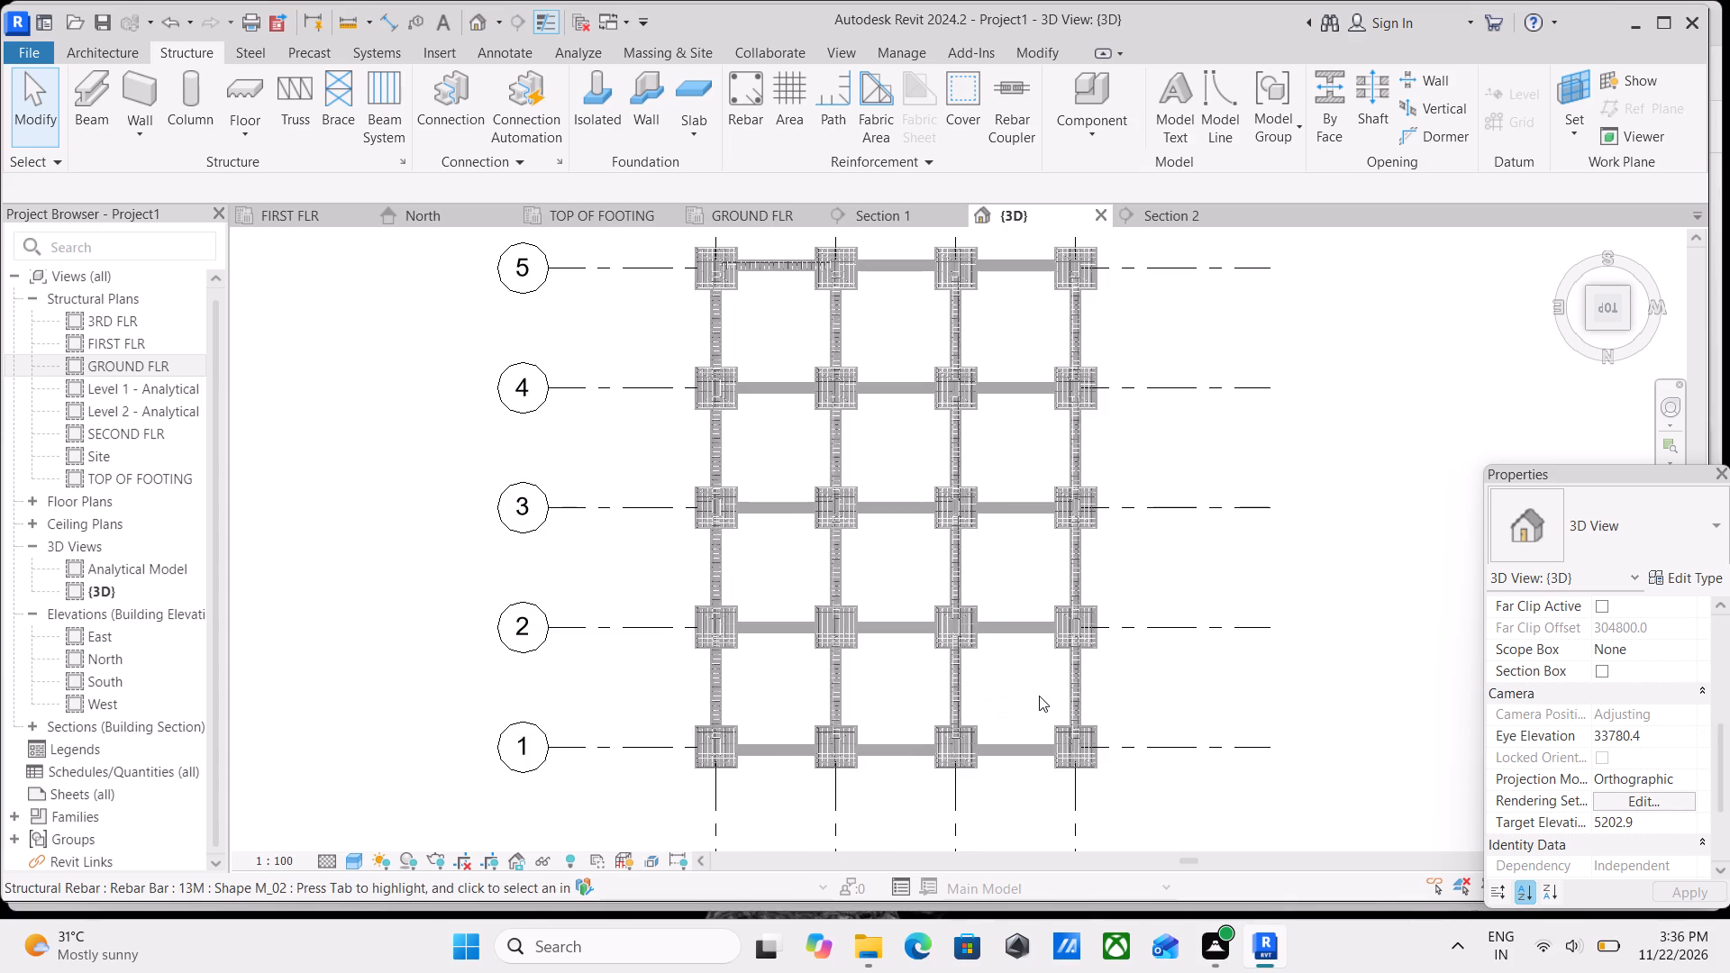
scroll(1152, 719, up, 3)
scroll(1120, 627, up, 1)
scroll(1120, 627, down, 2)
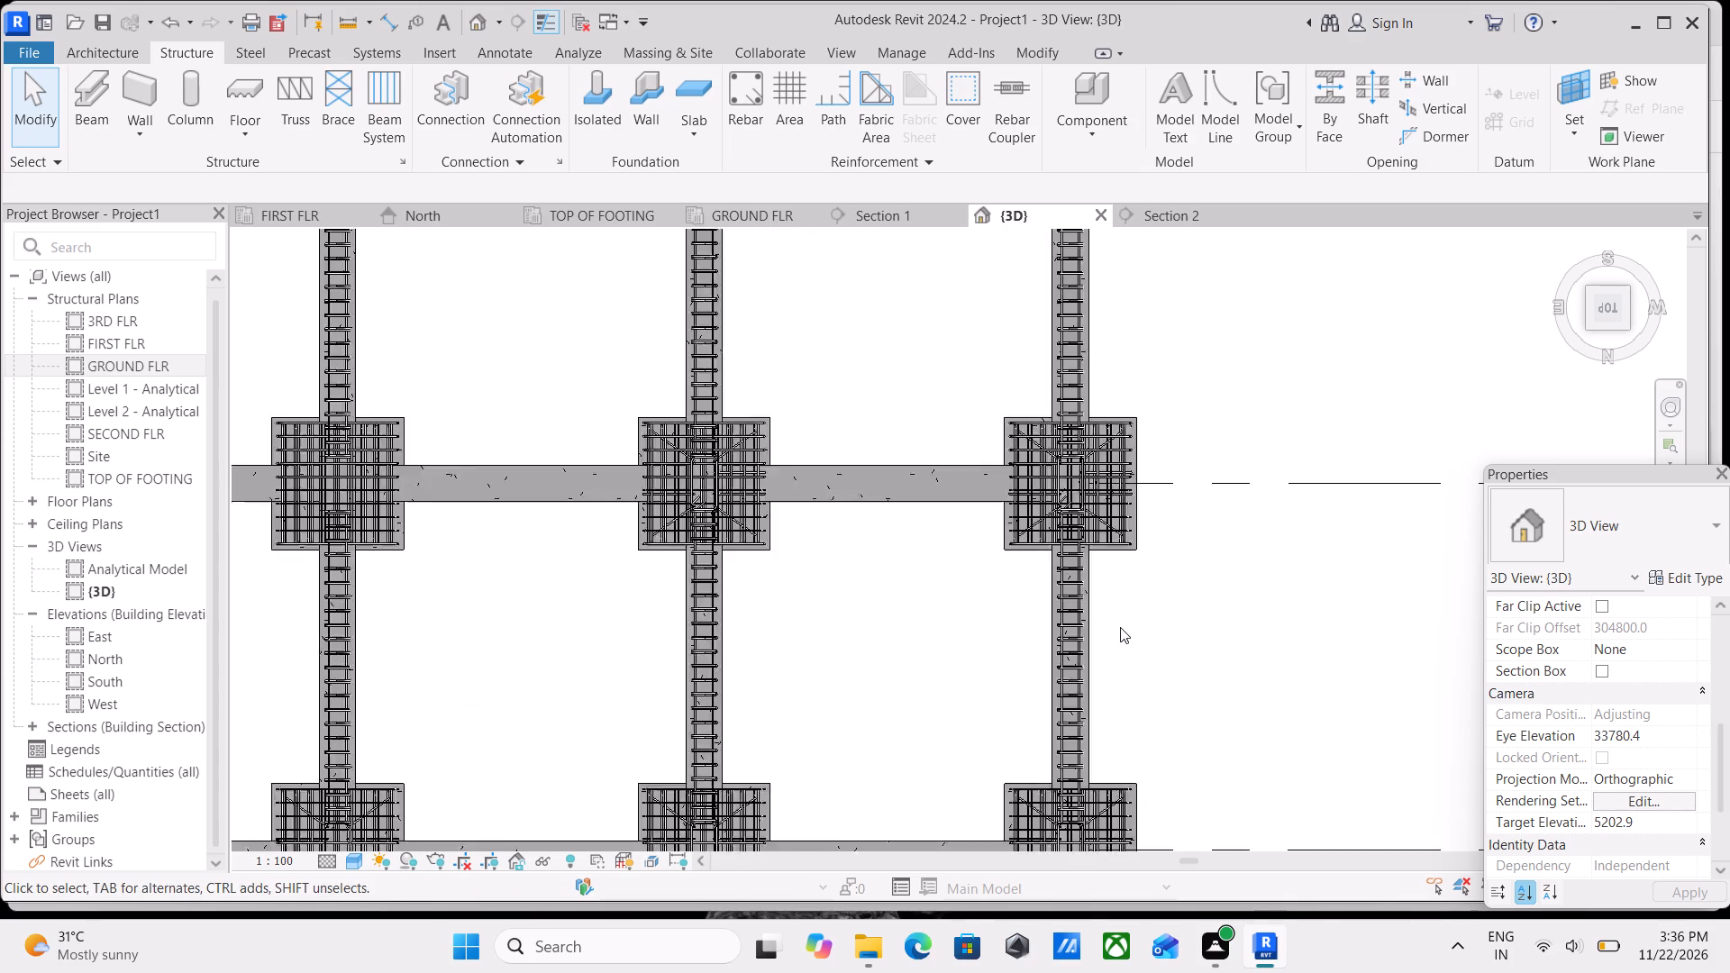
scroll(1120, 627, down, 2)
scroll(731, 598, down, 1)
middle_drag(734, 601, 751, 855)
middle_drag(760, 524, 813, 746)
scroll(672, 449, up, 3)
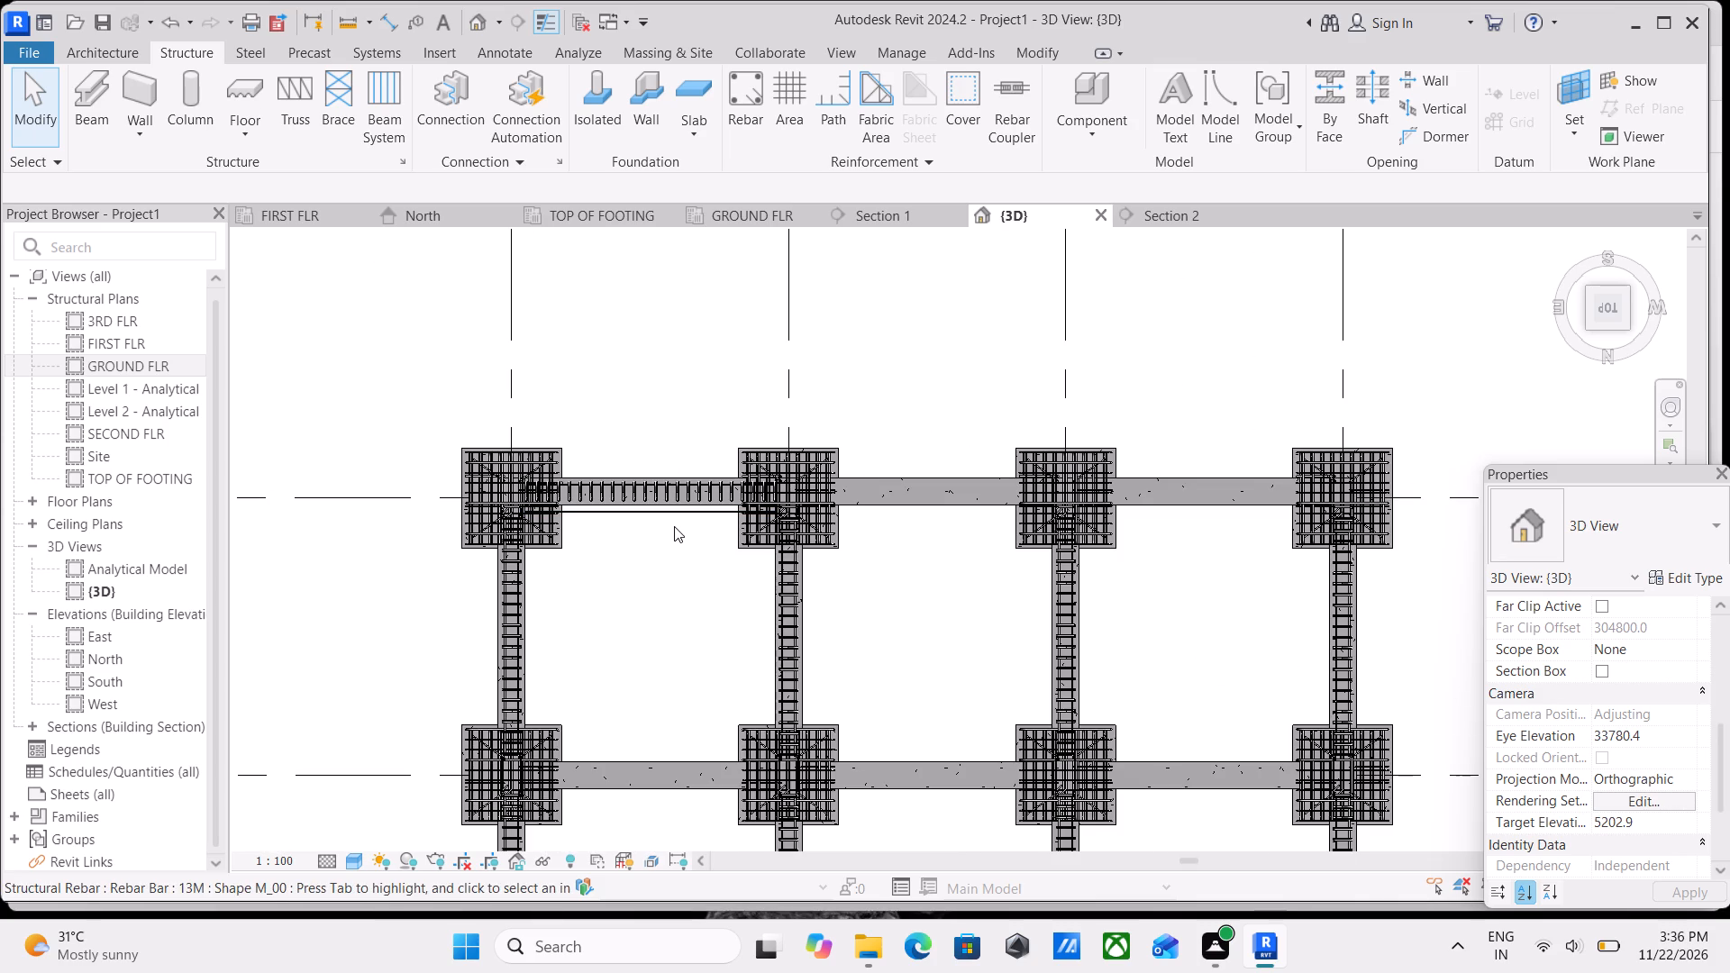
scroll(596, 523, up, 11)
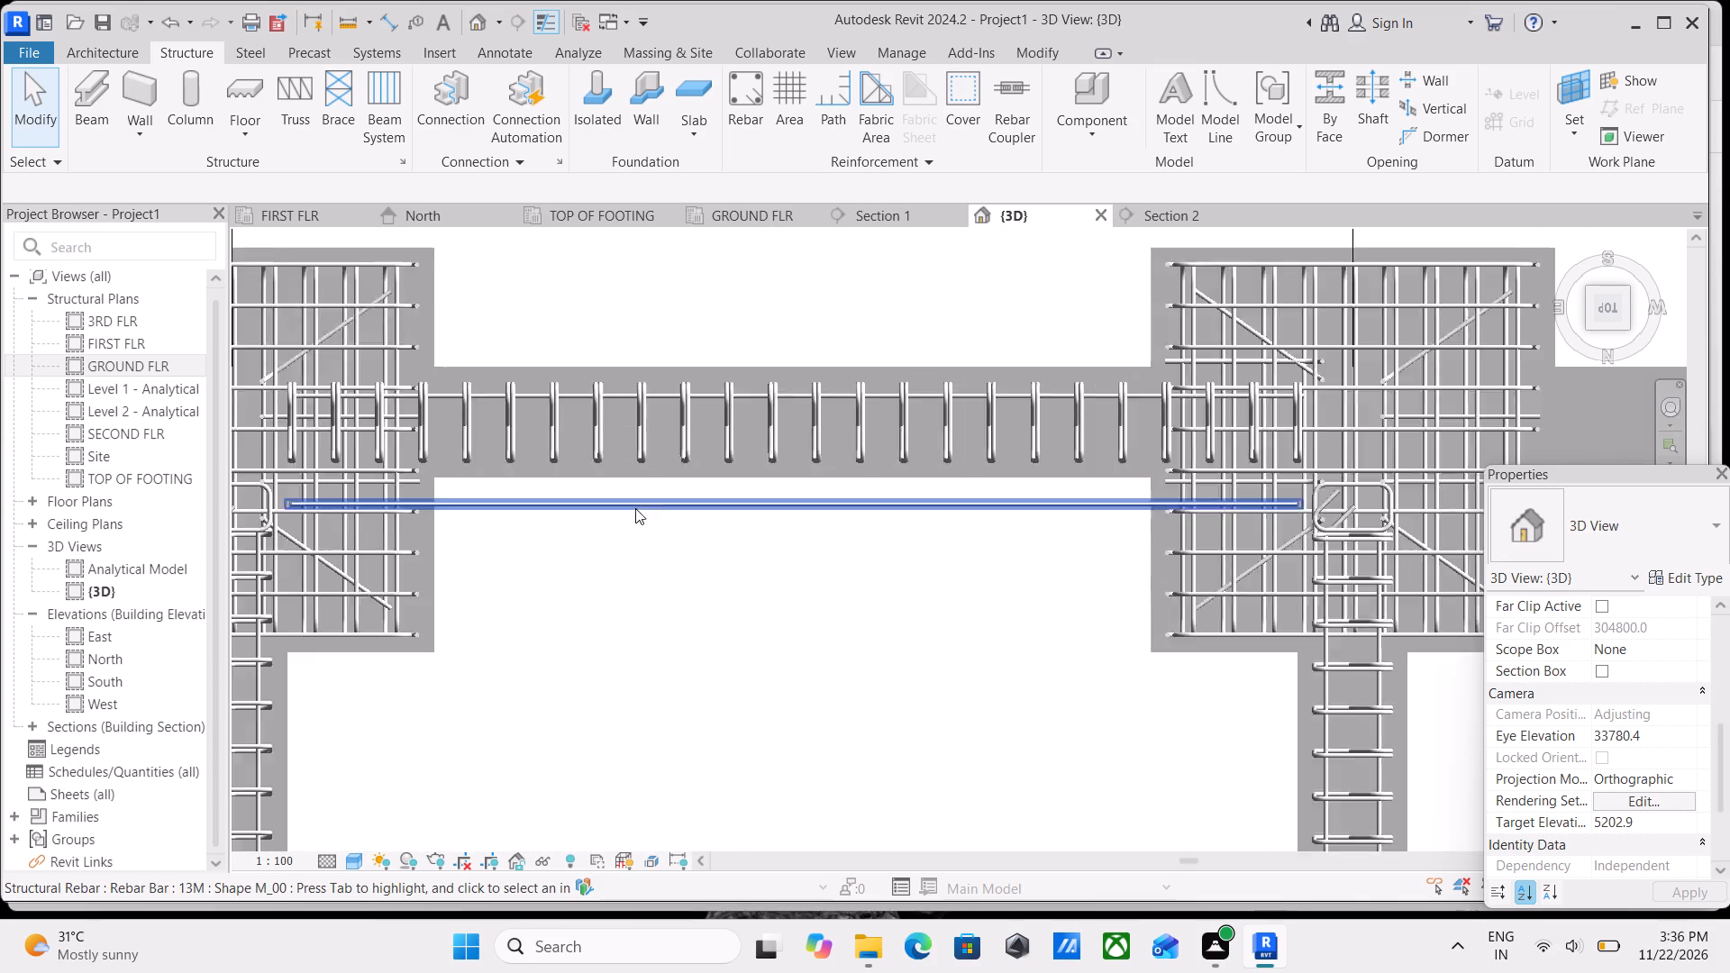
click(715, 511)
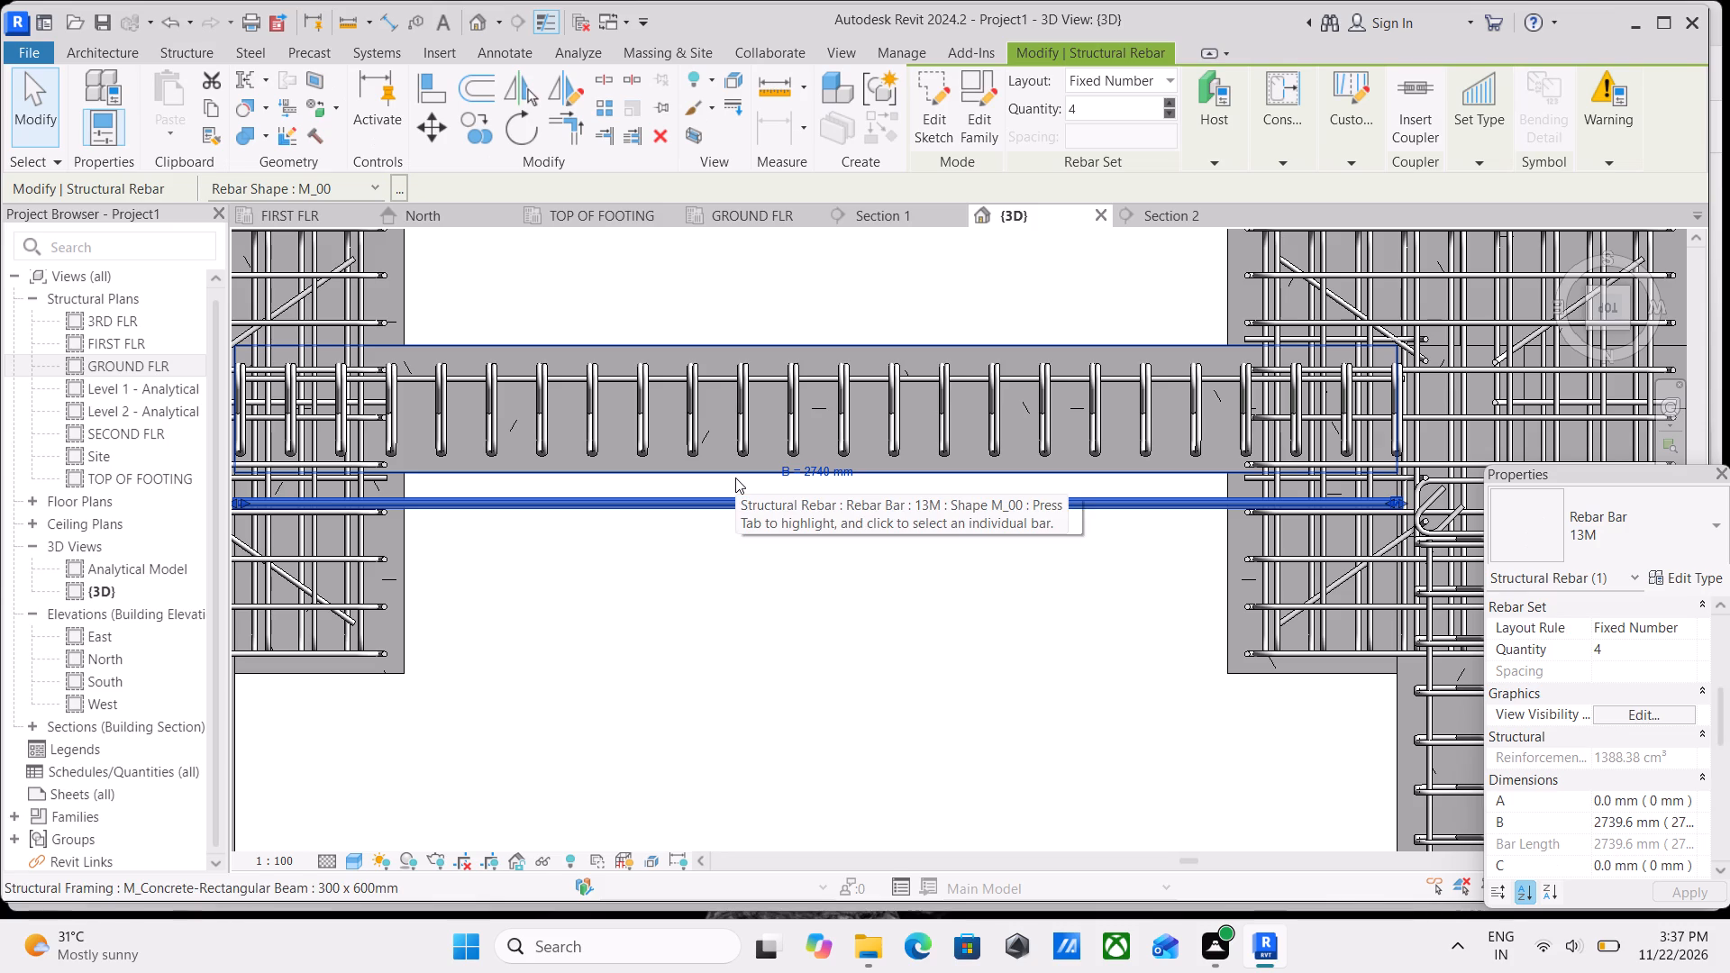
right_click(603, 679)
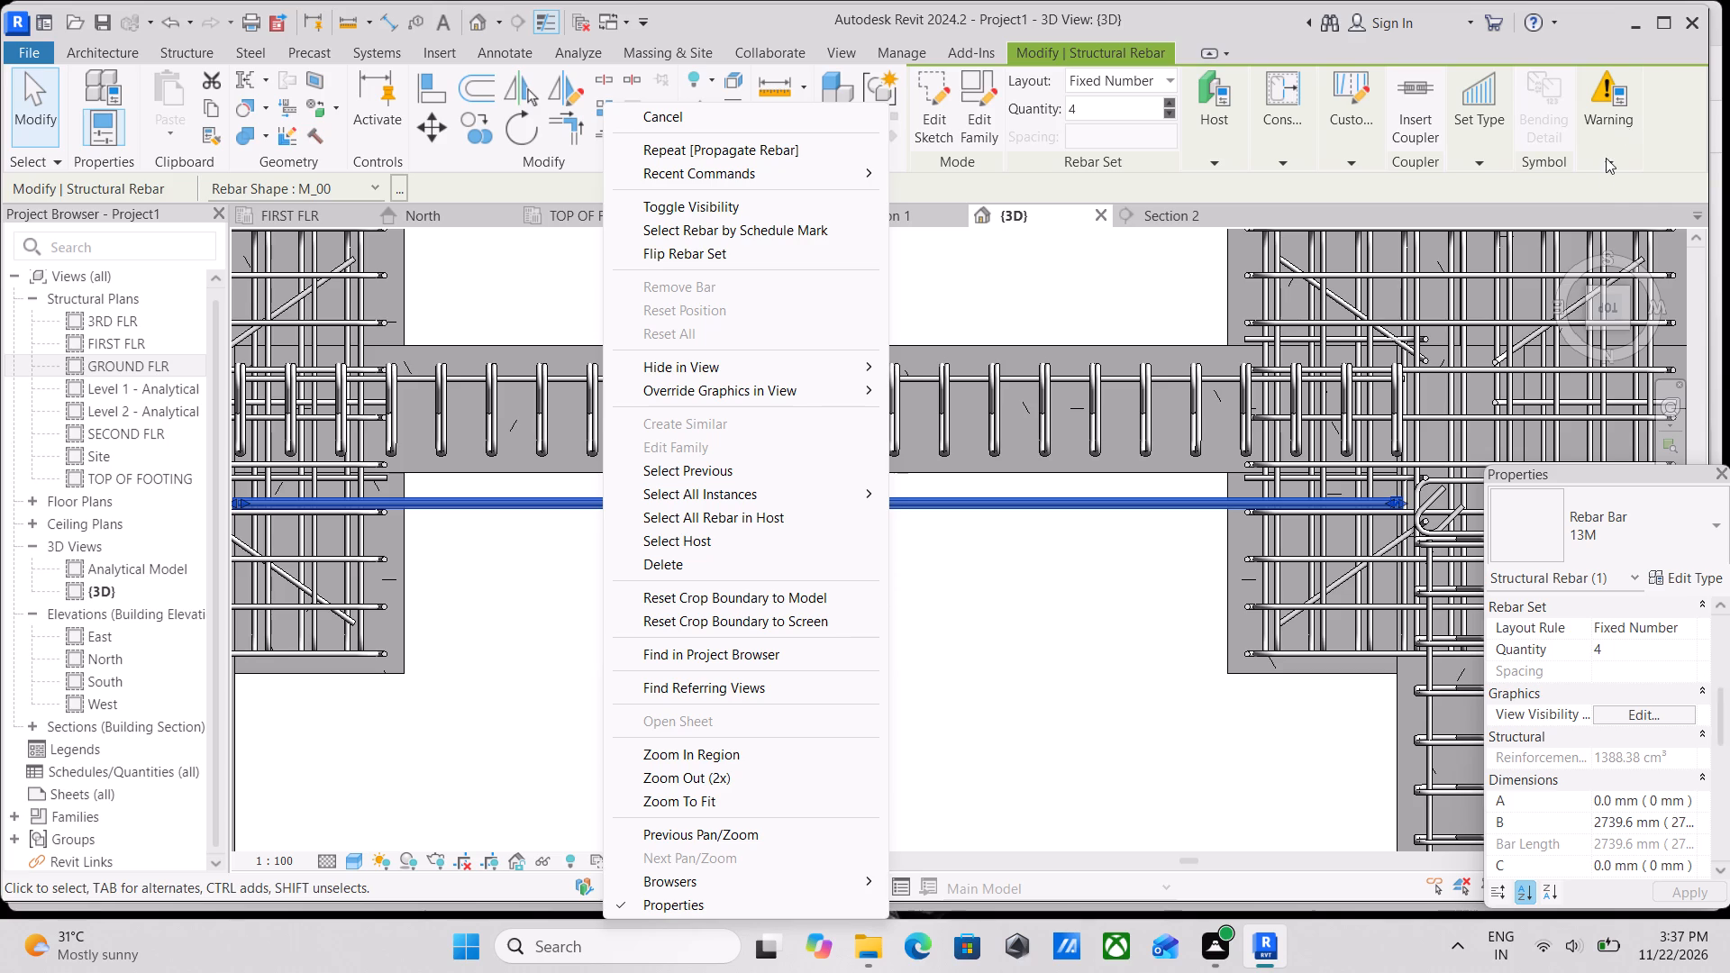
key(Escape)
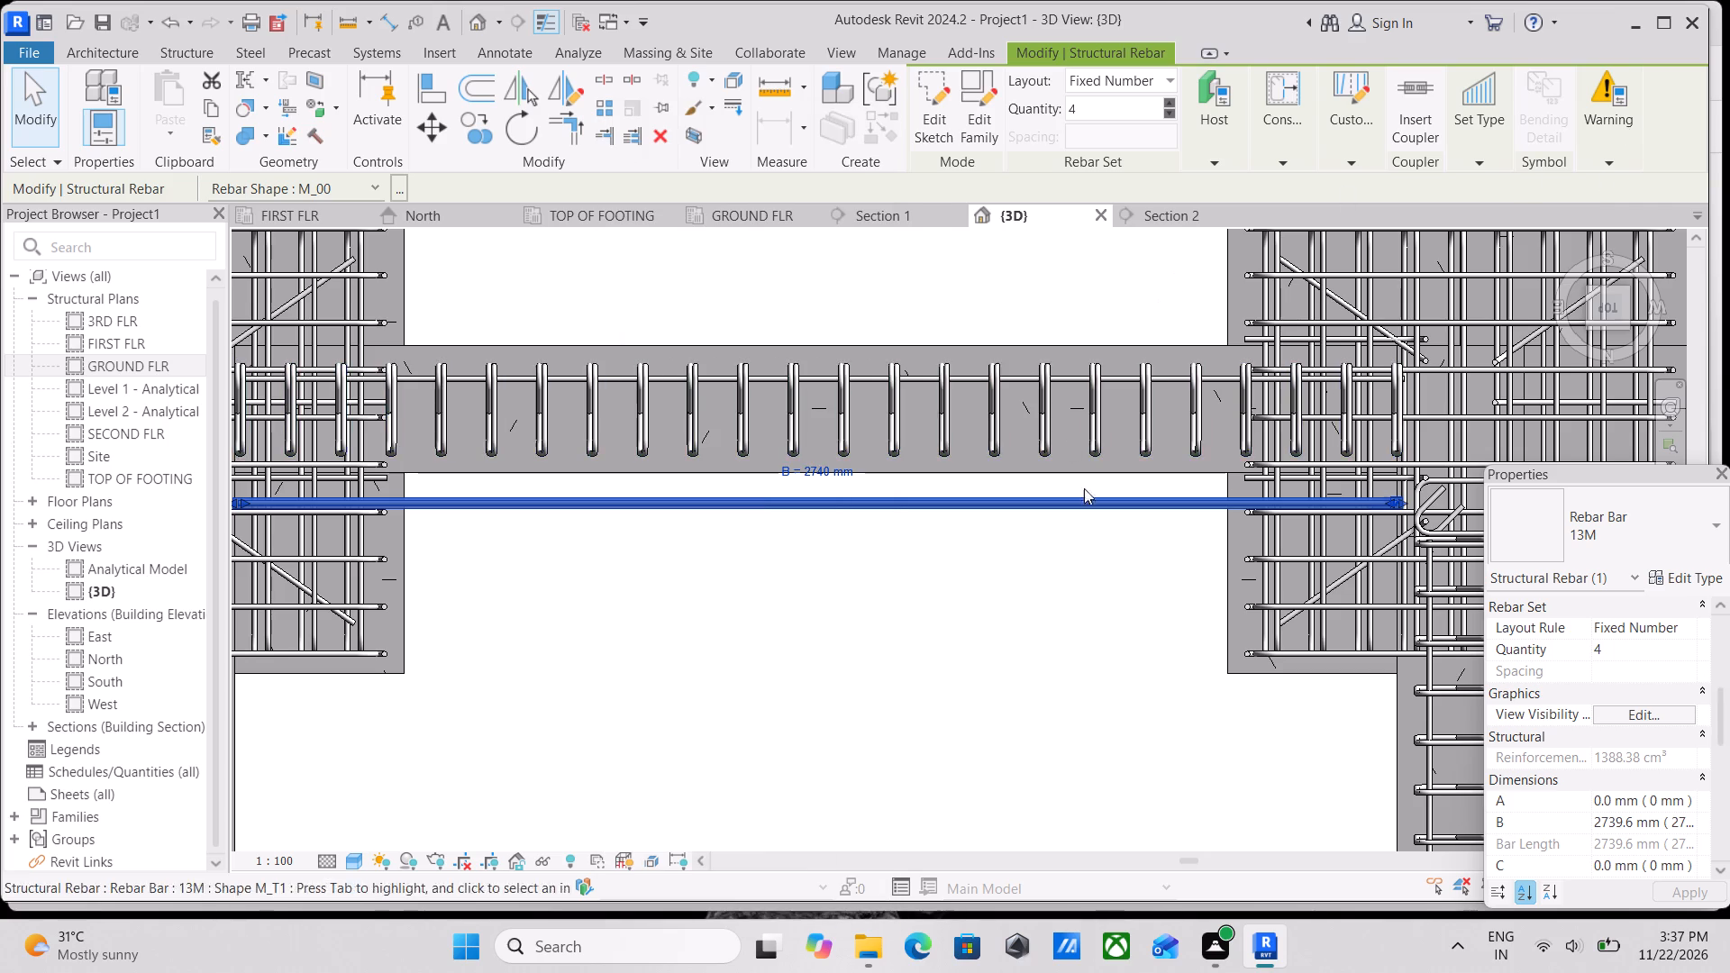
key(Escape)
Nudge the straight 13M bar set lying outside the grid 5 beam between grids D and C into that beam's stirrups.
scroll(1064, 568, up, 1)
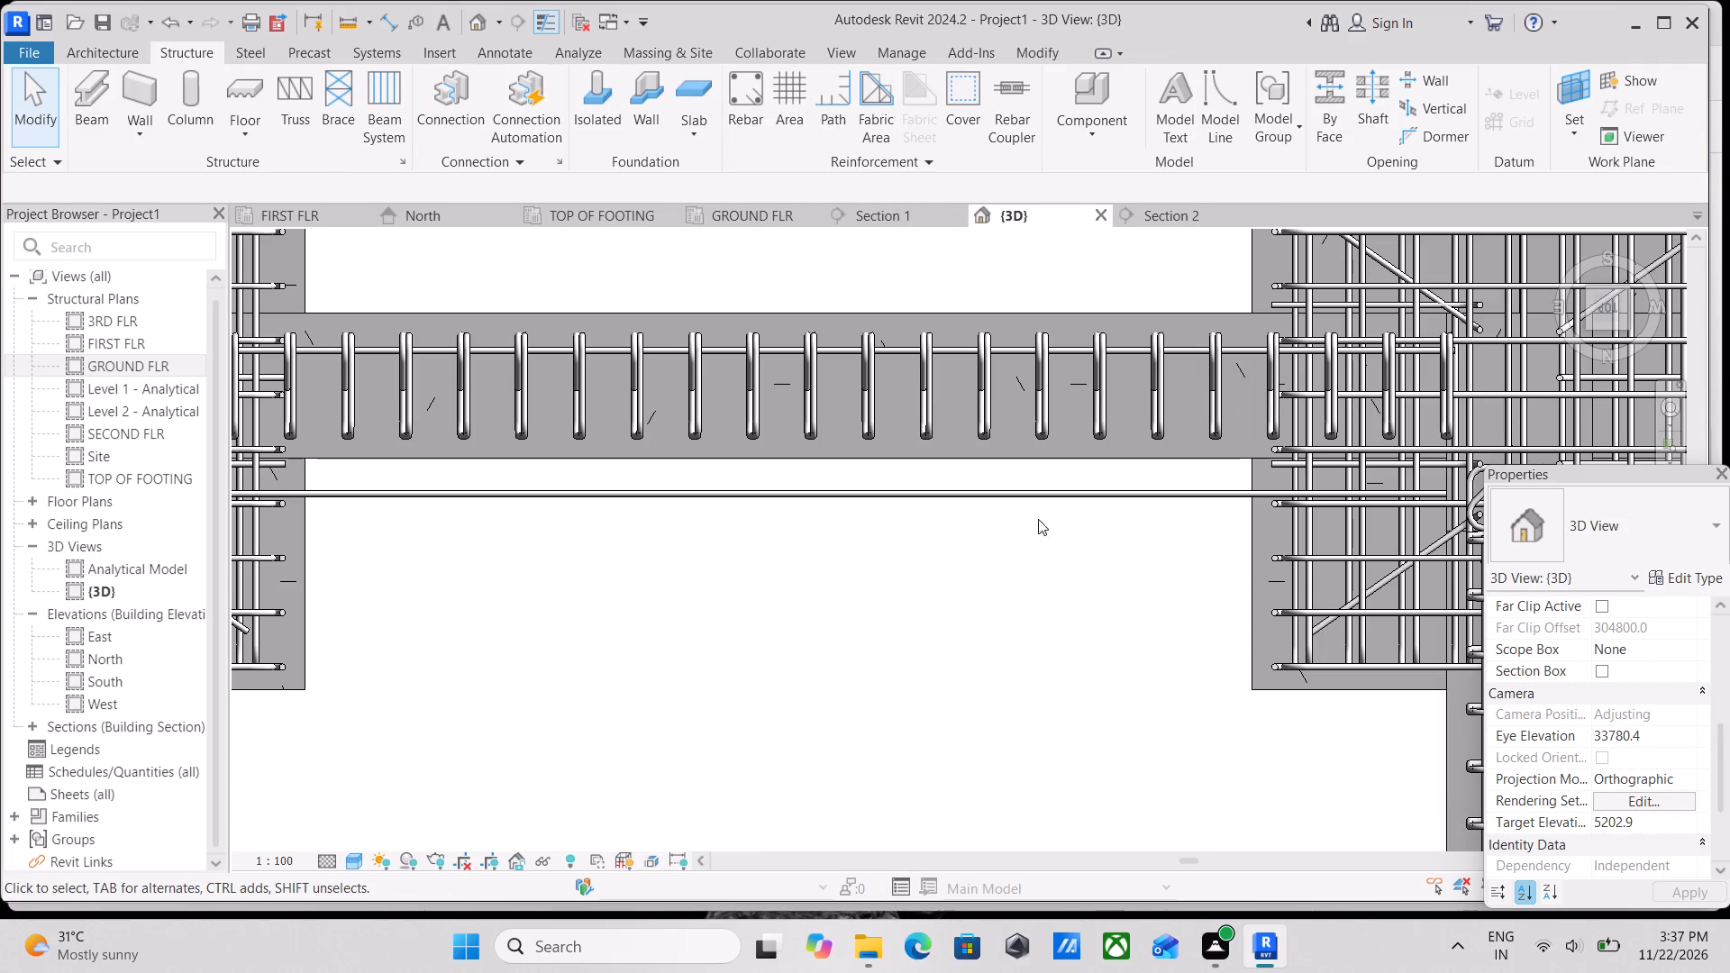
click(997, 496)
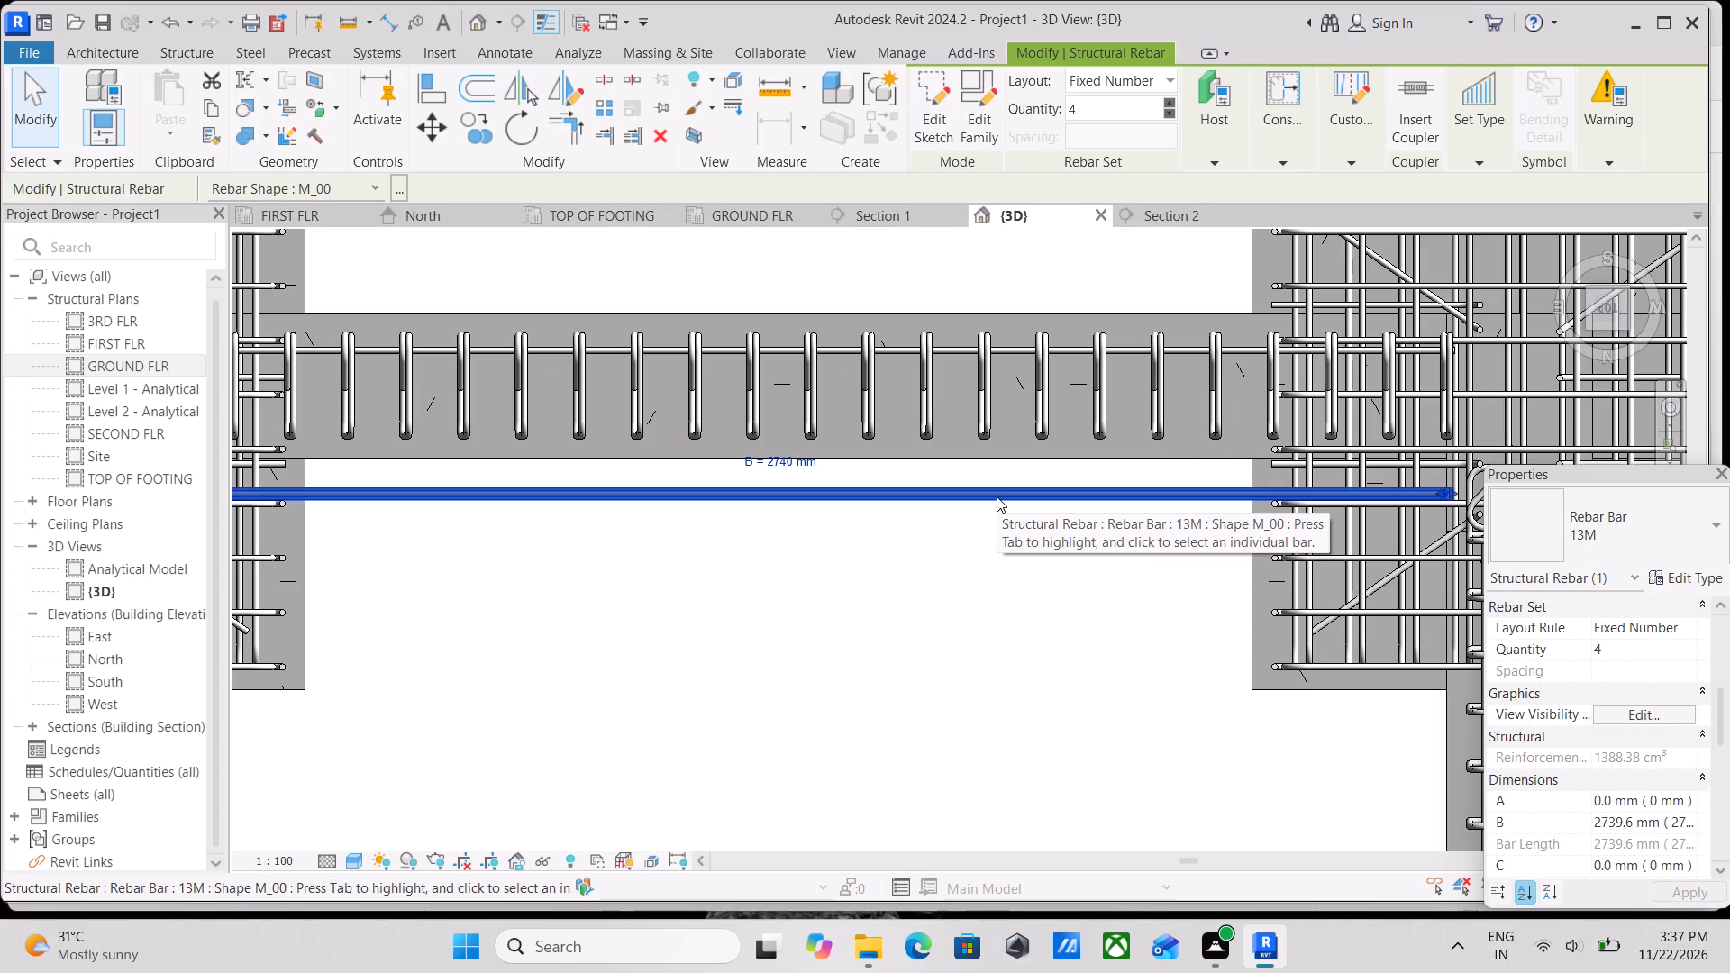
key(Up)
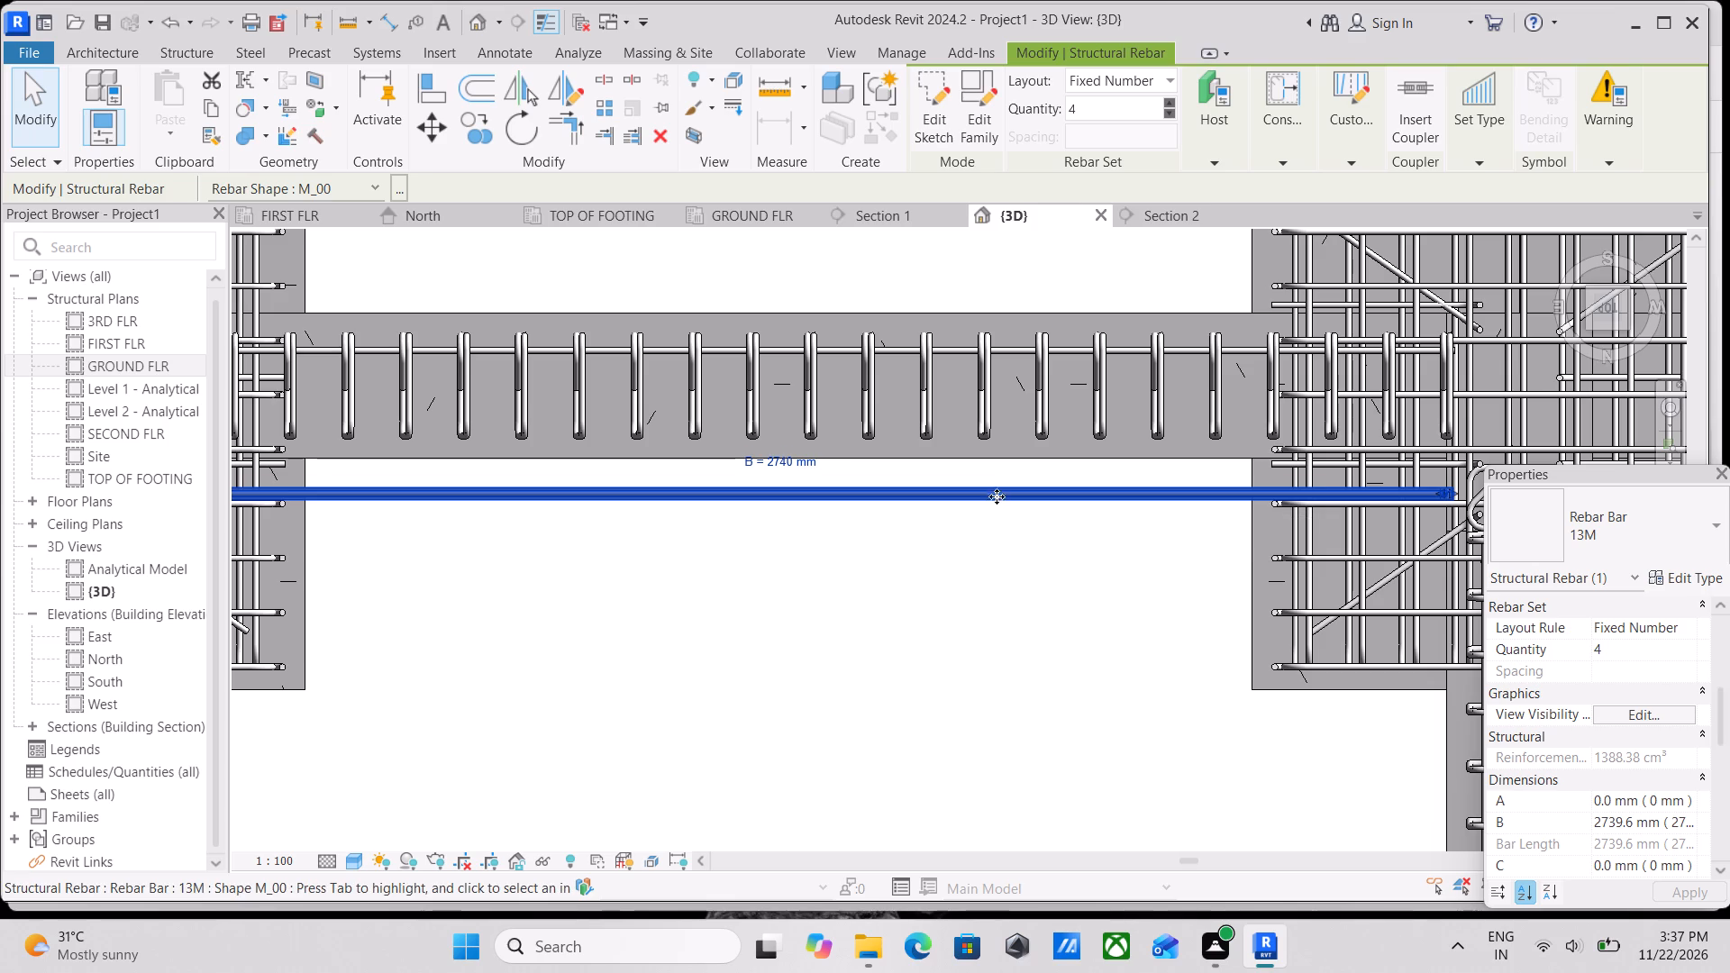
key(Up)
key(Up)
key(Up)
key(Up)
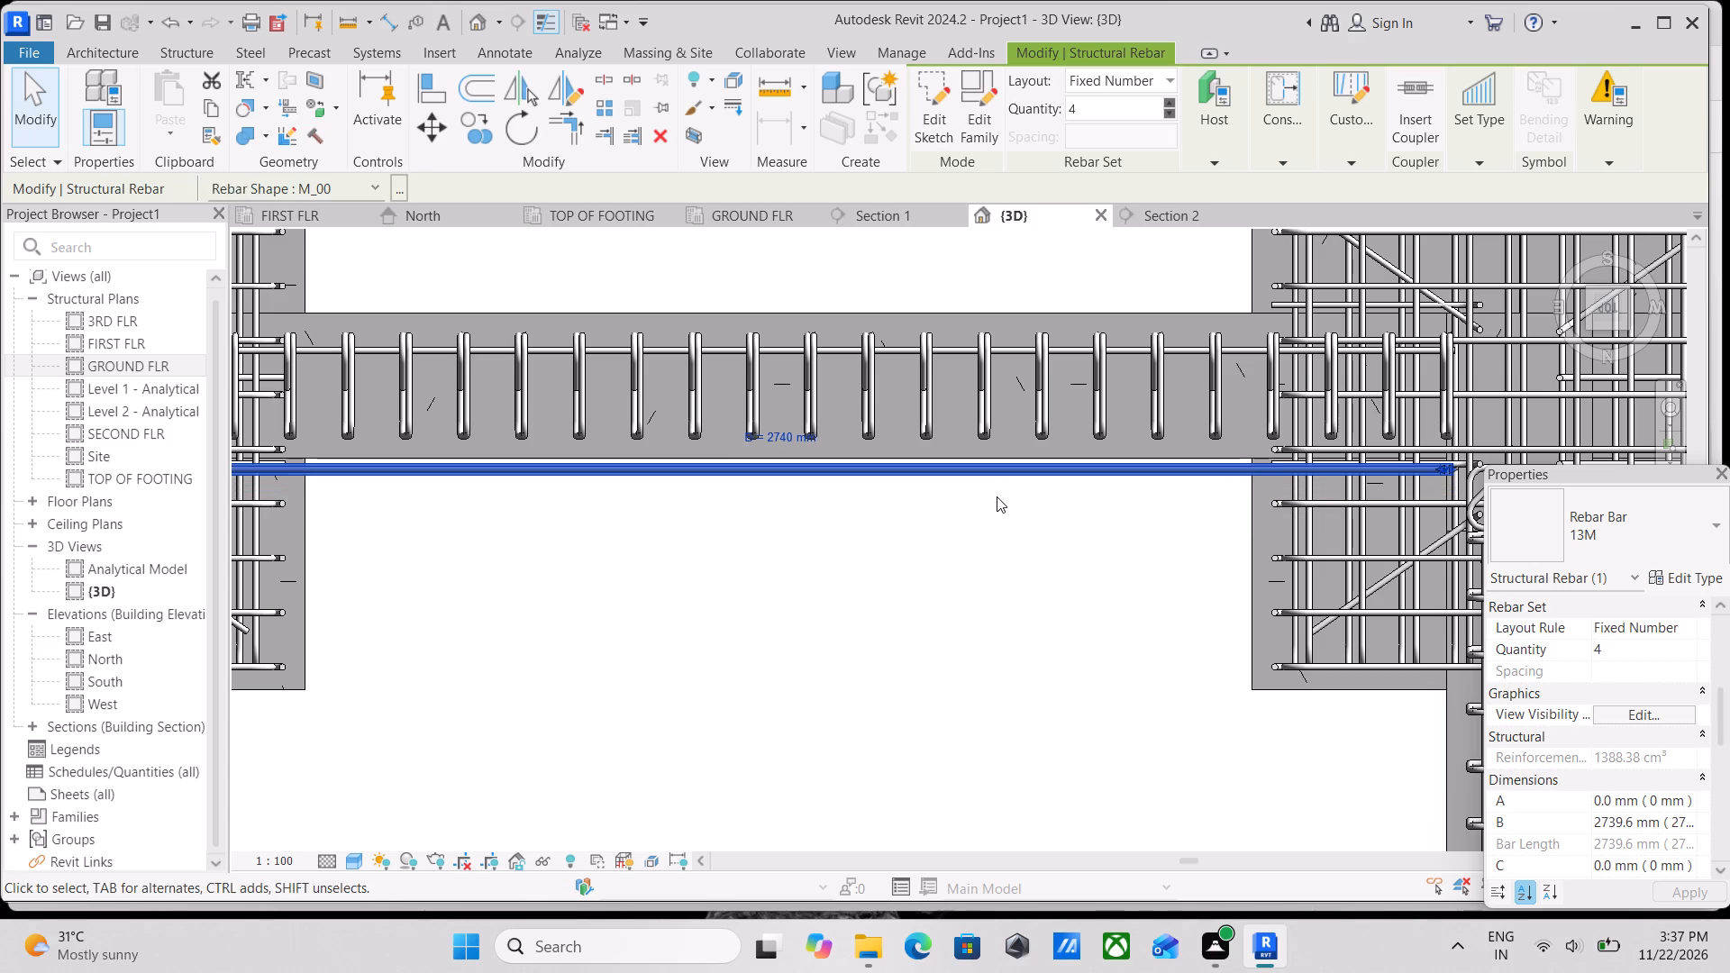
key(Up)
key(Up)
key(Up)
key(Up)
key(Up)
key(Up)
key(Up)
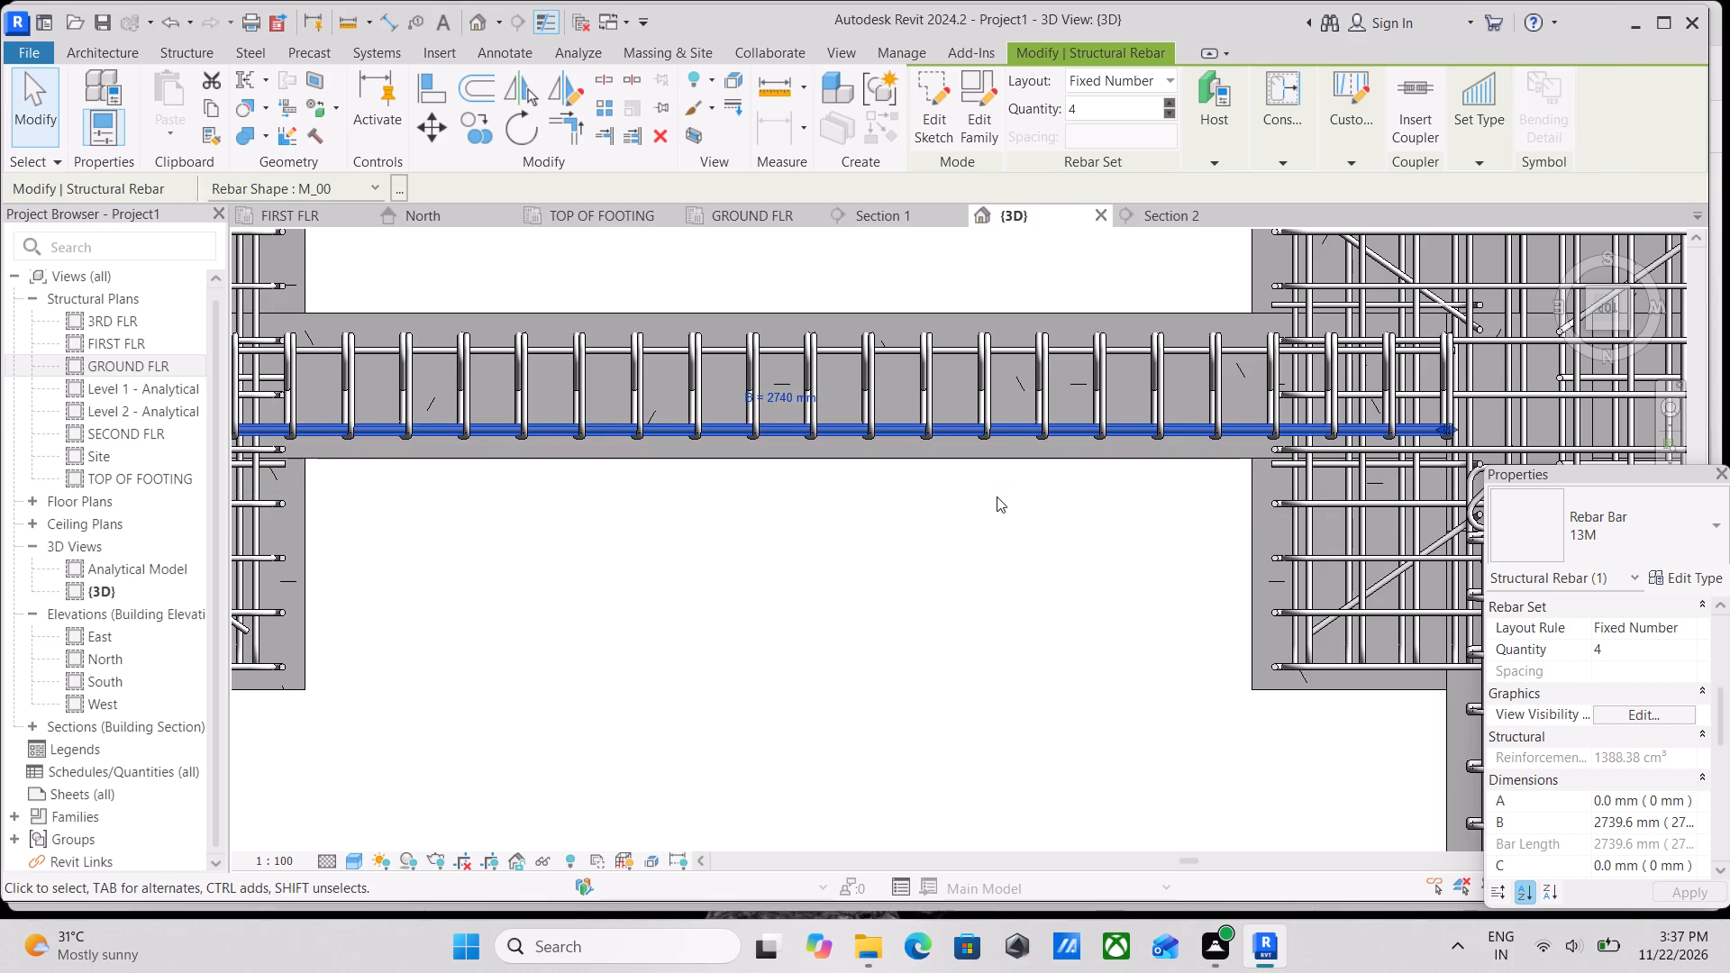
key(Down)
key(Up)
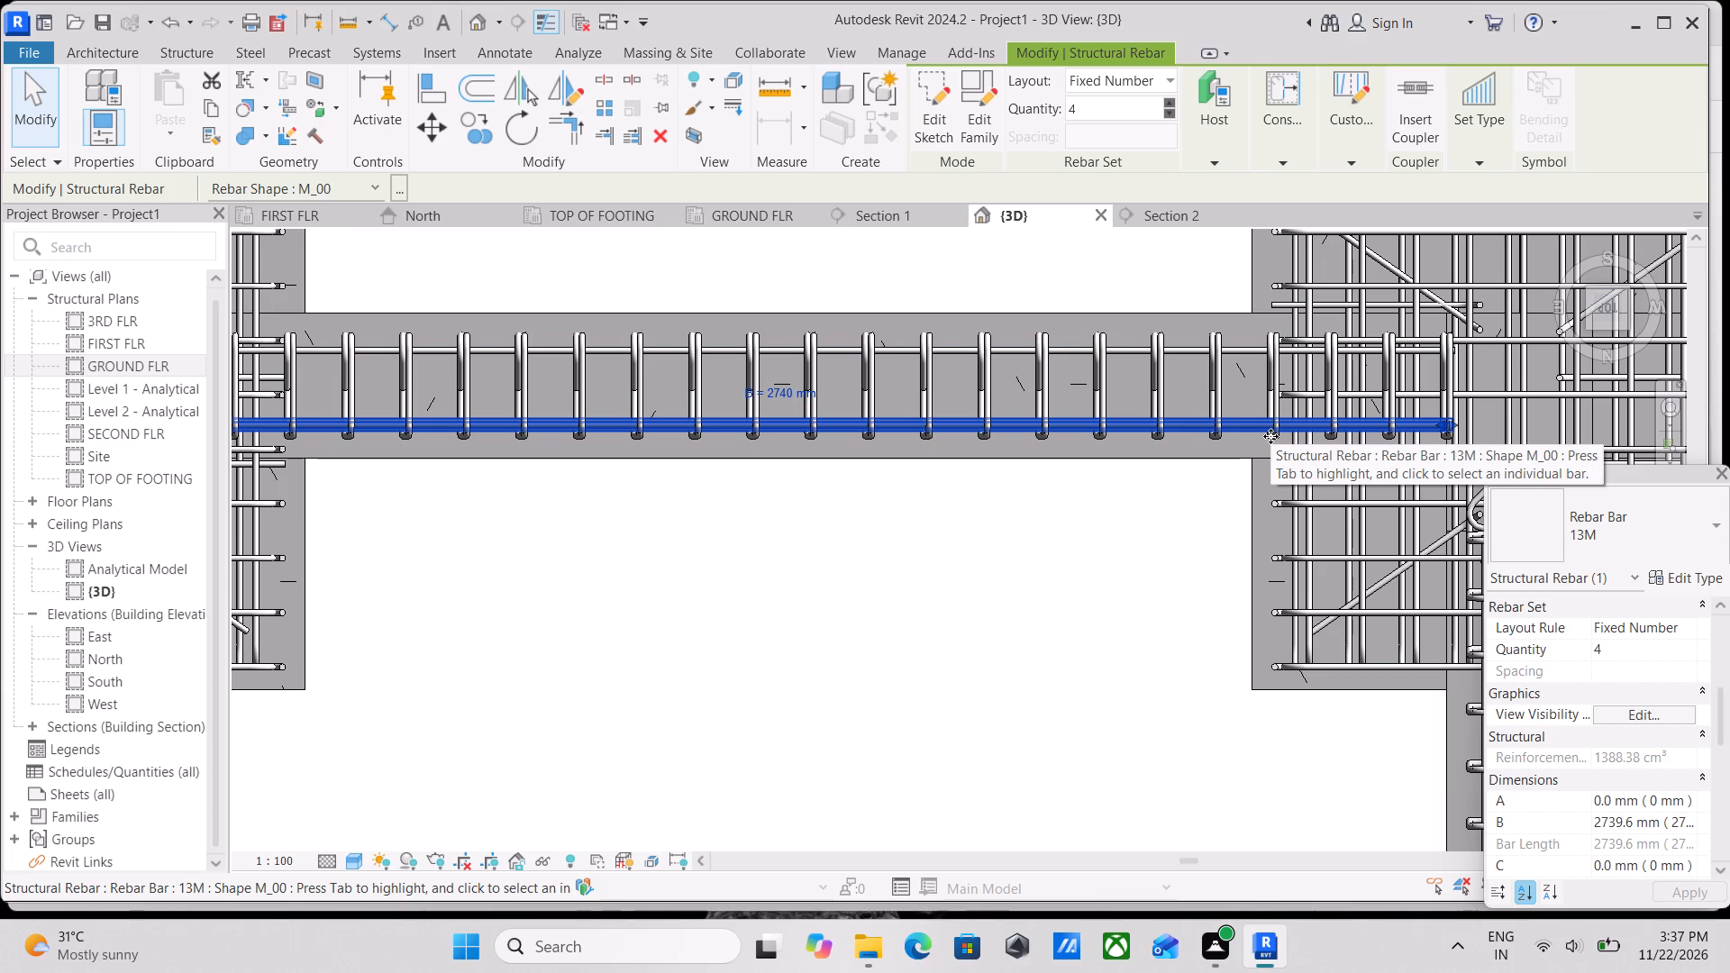
scroll(1175, 455, up, 3)
scroll(1132, 445, down, 5)
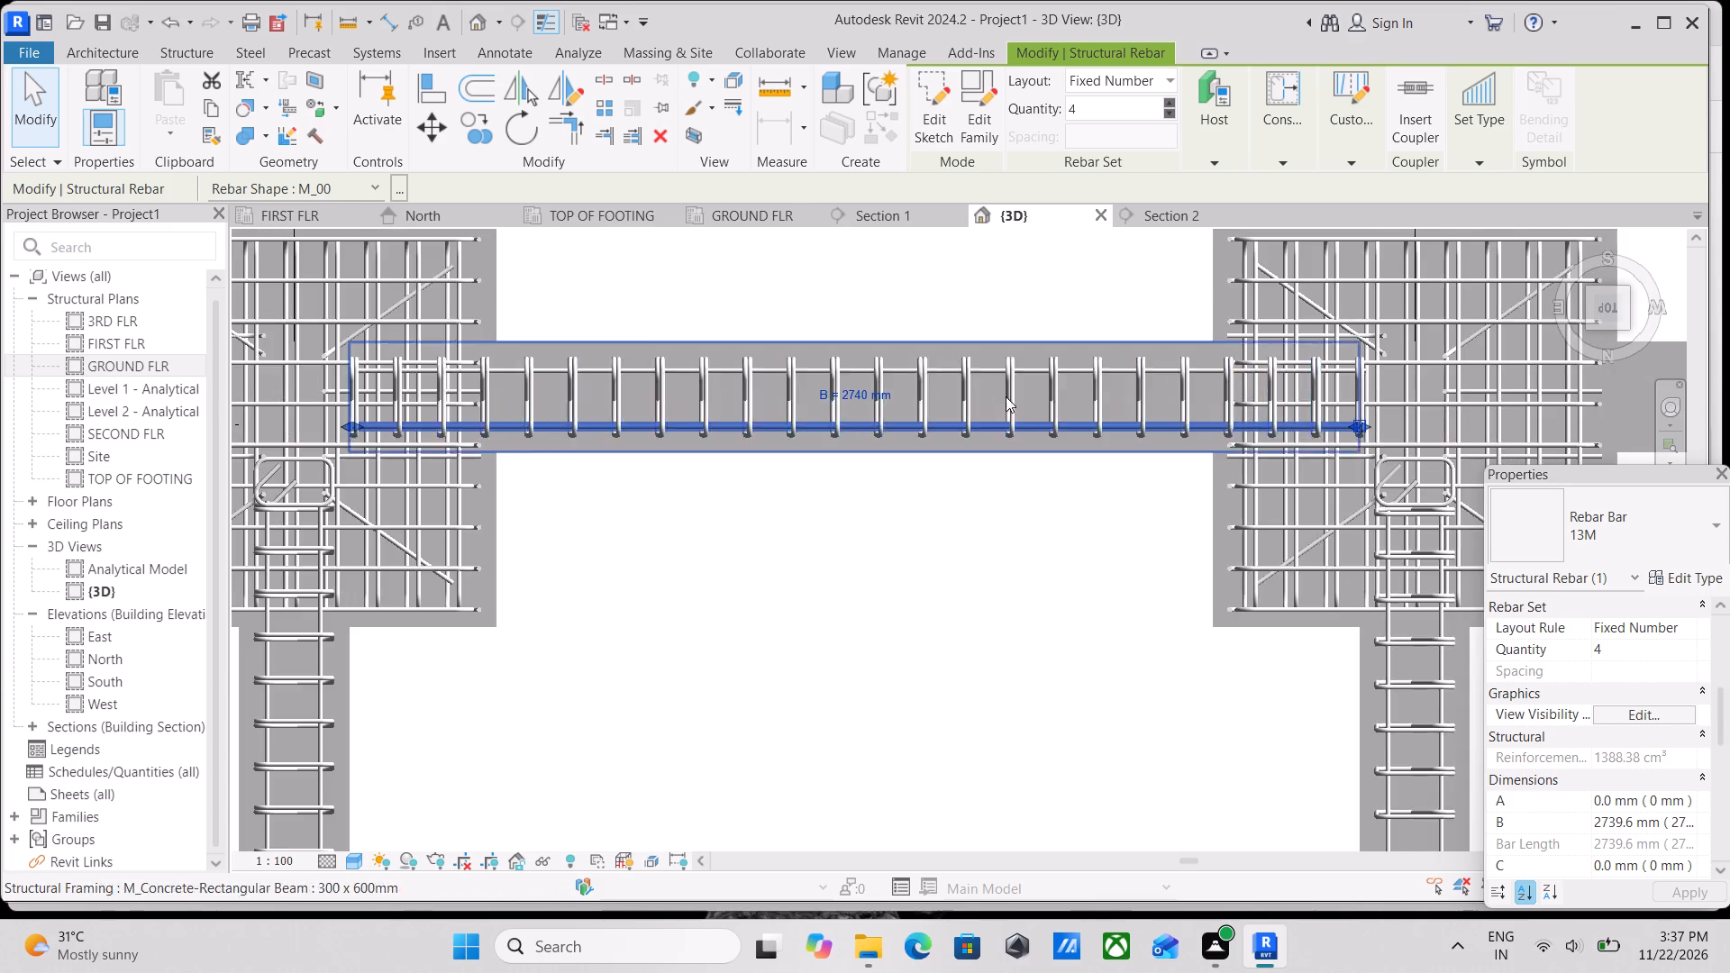
key(Escape)
Start propagating the rebar of the grid 5 beam between D and C, aligned by host, to the other two grid 5 beams, C to A.
scroll(850, 338, down, 2)
middle_drag(850, 338, 903, 368)
click(907, 369)
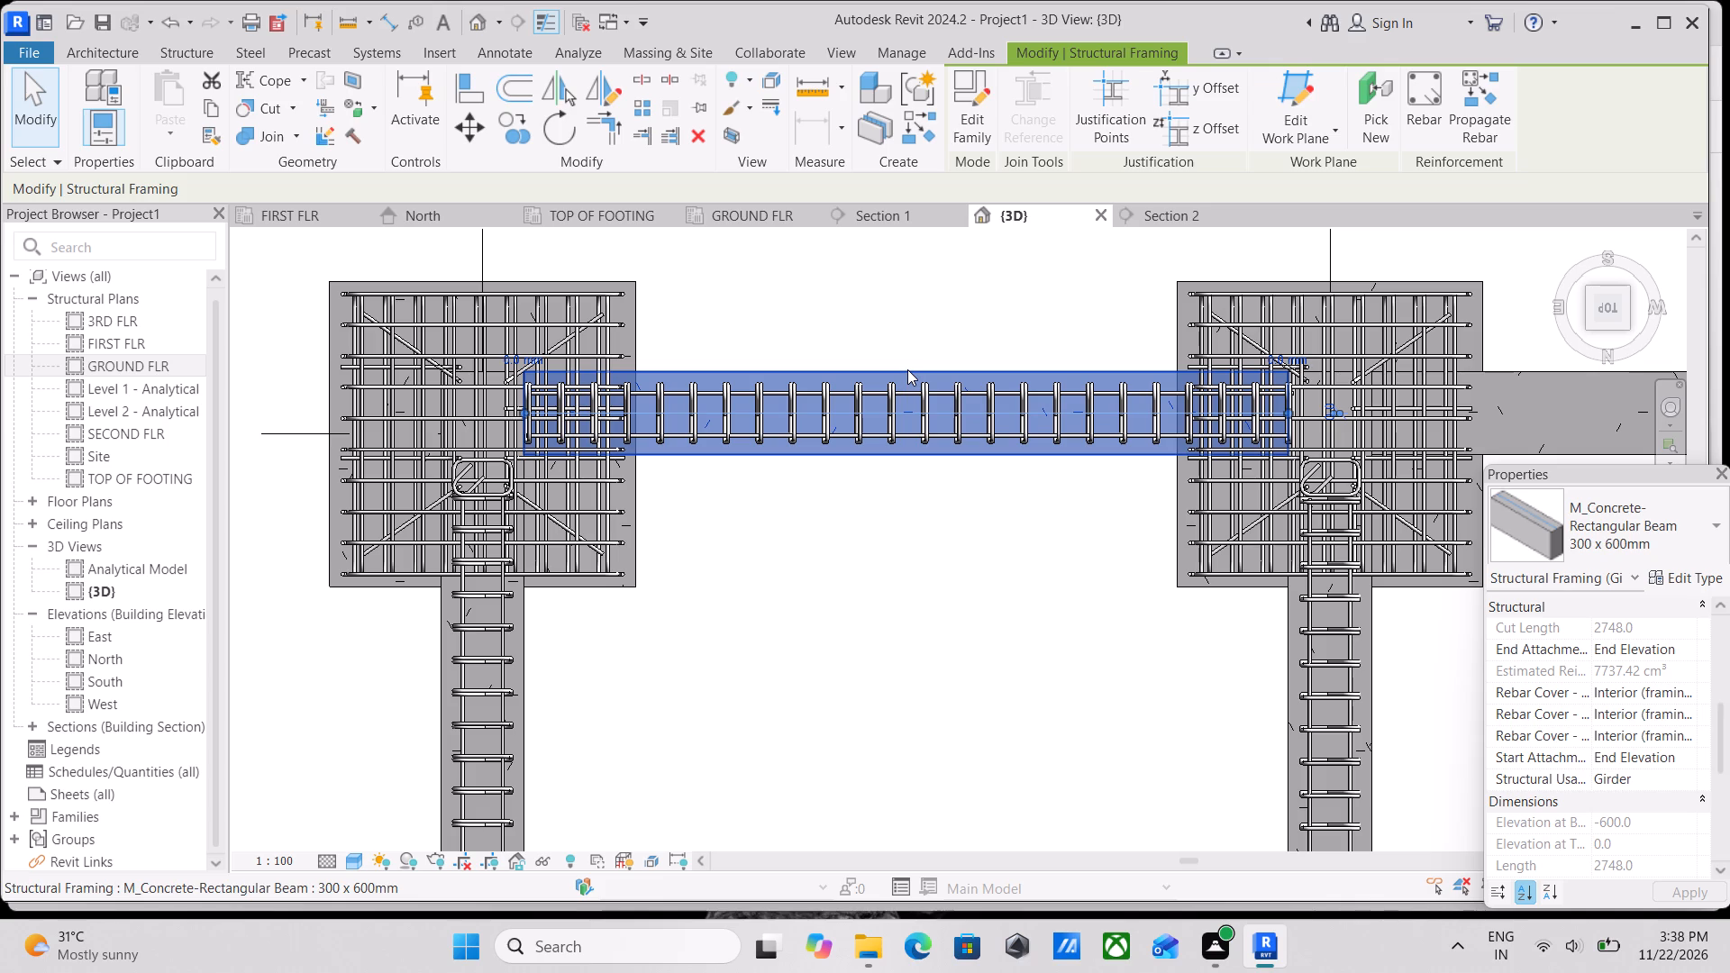
scroll(907, 369, up, 1)
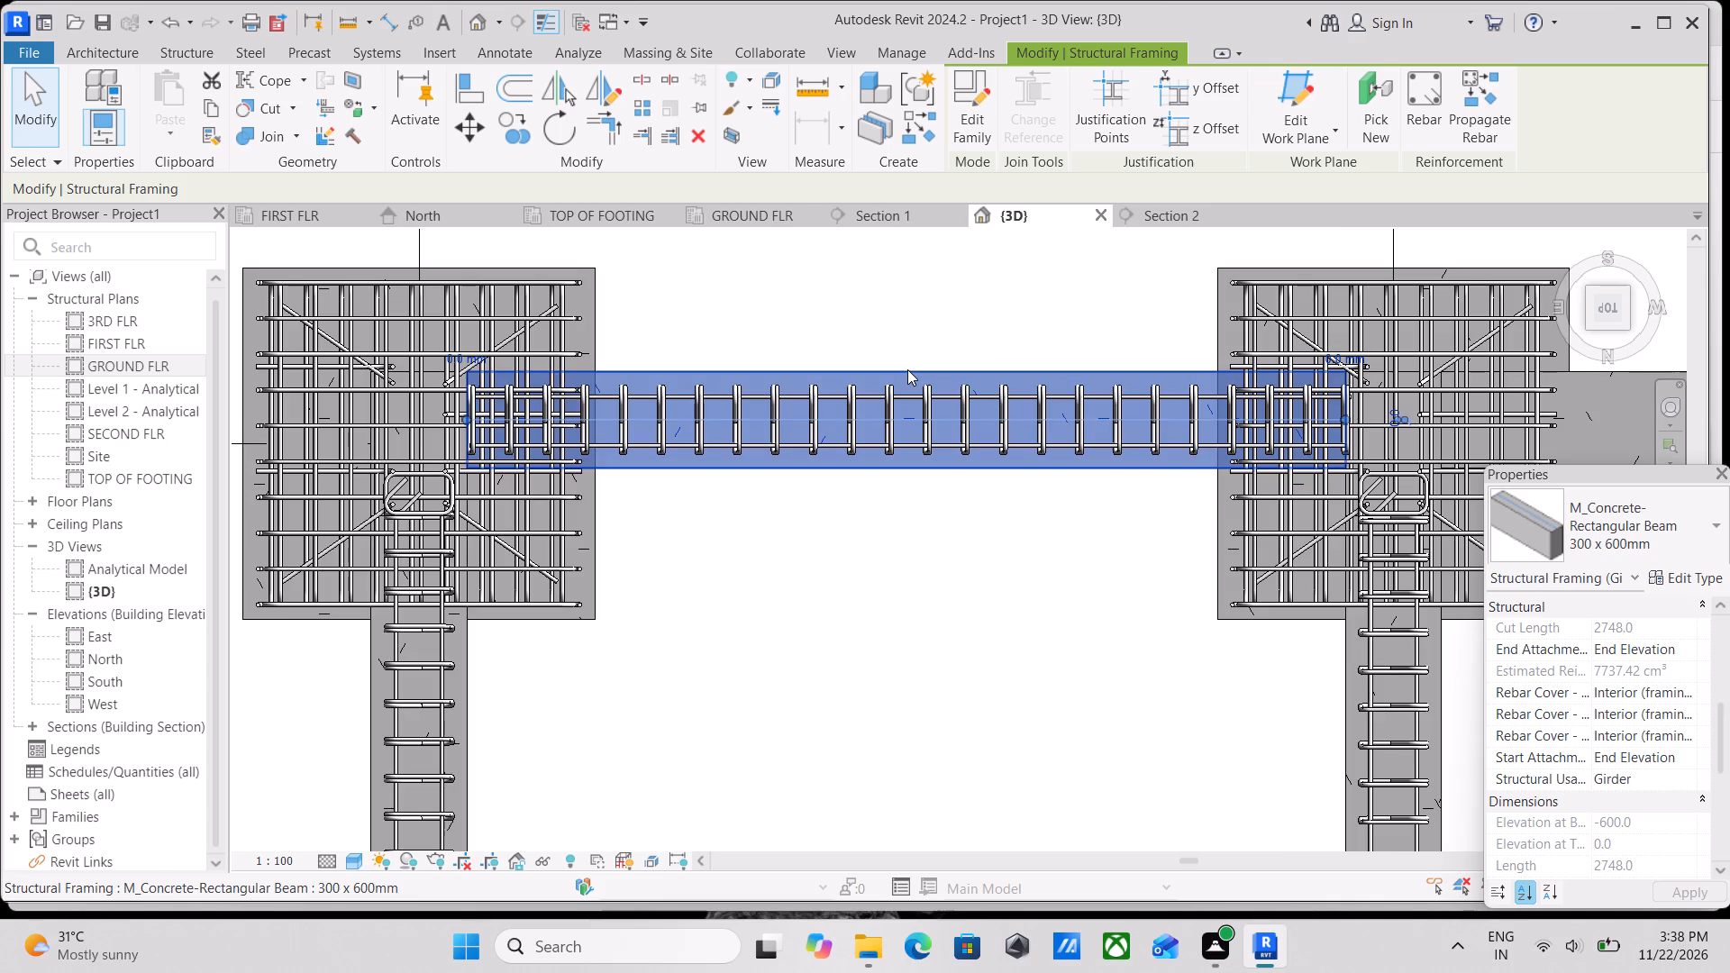
scroll(907, 369, down, 2)
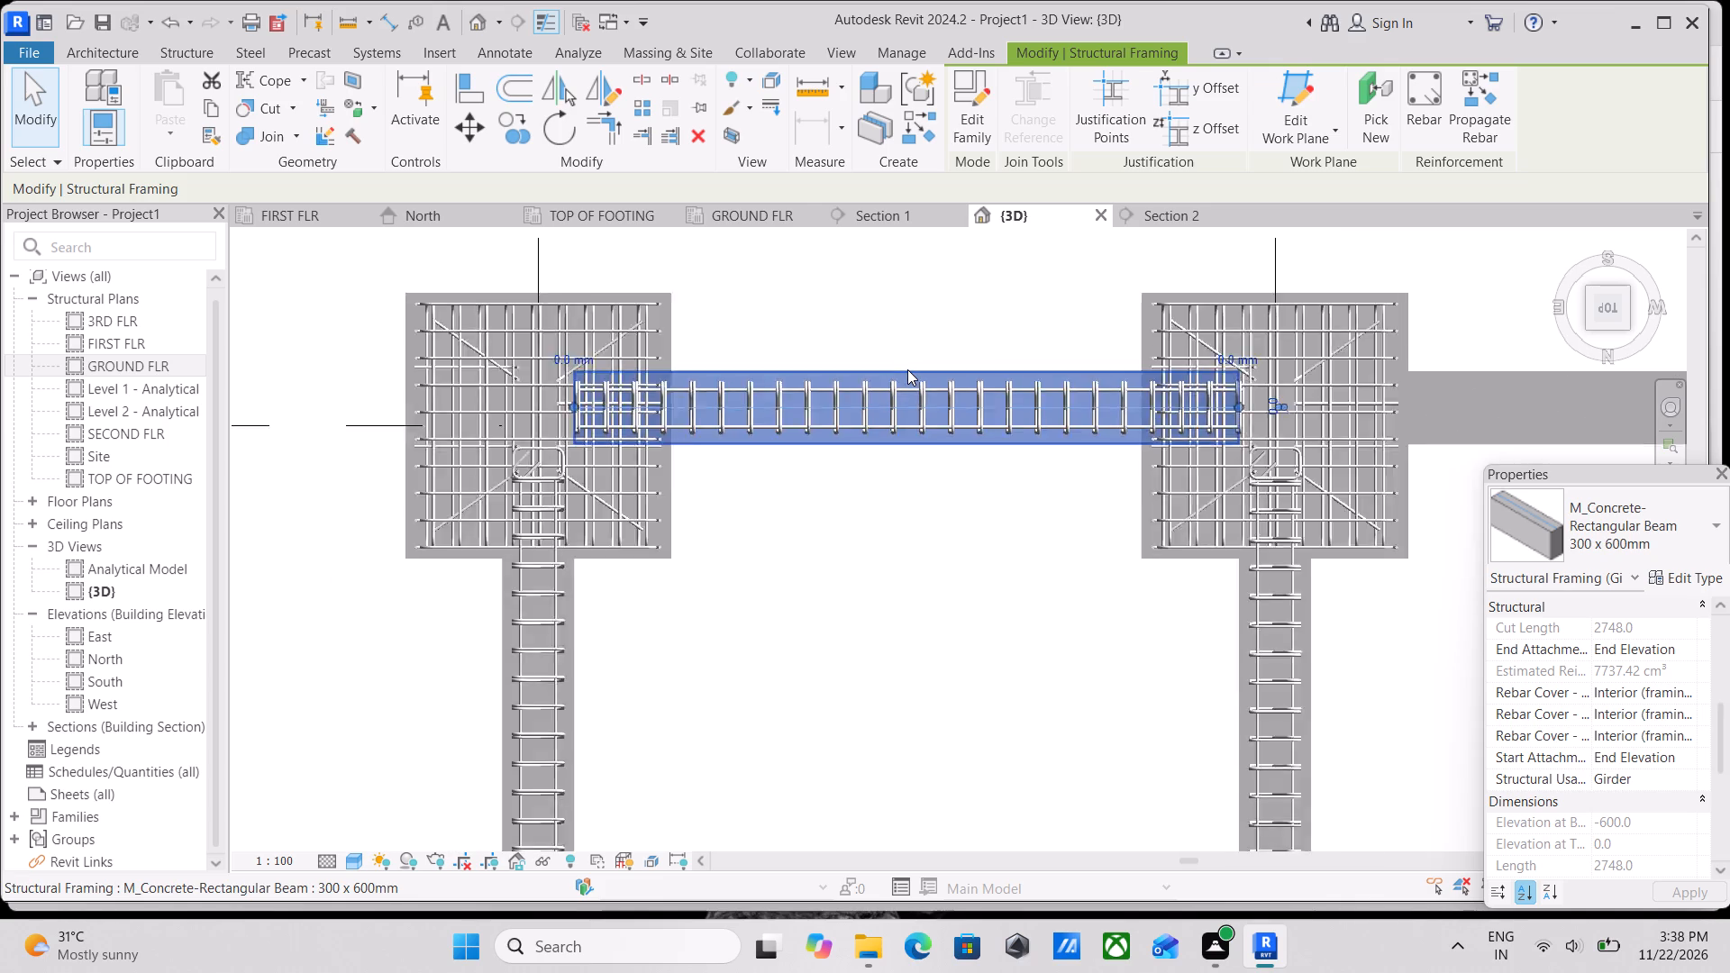
scroll(907, 369, down, 1)
scroll(1415, 367, down, 1)
middle_drag(1415, 367, 1153, 367)
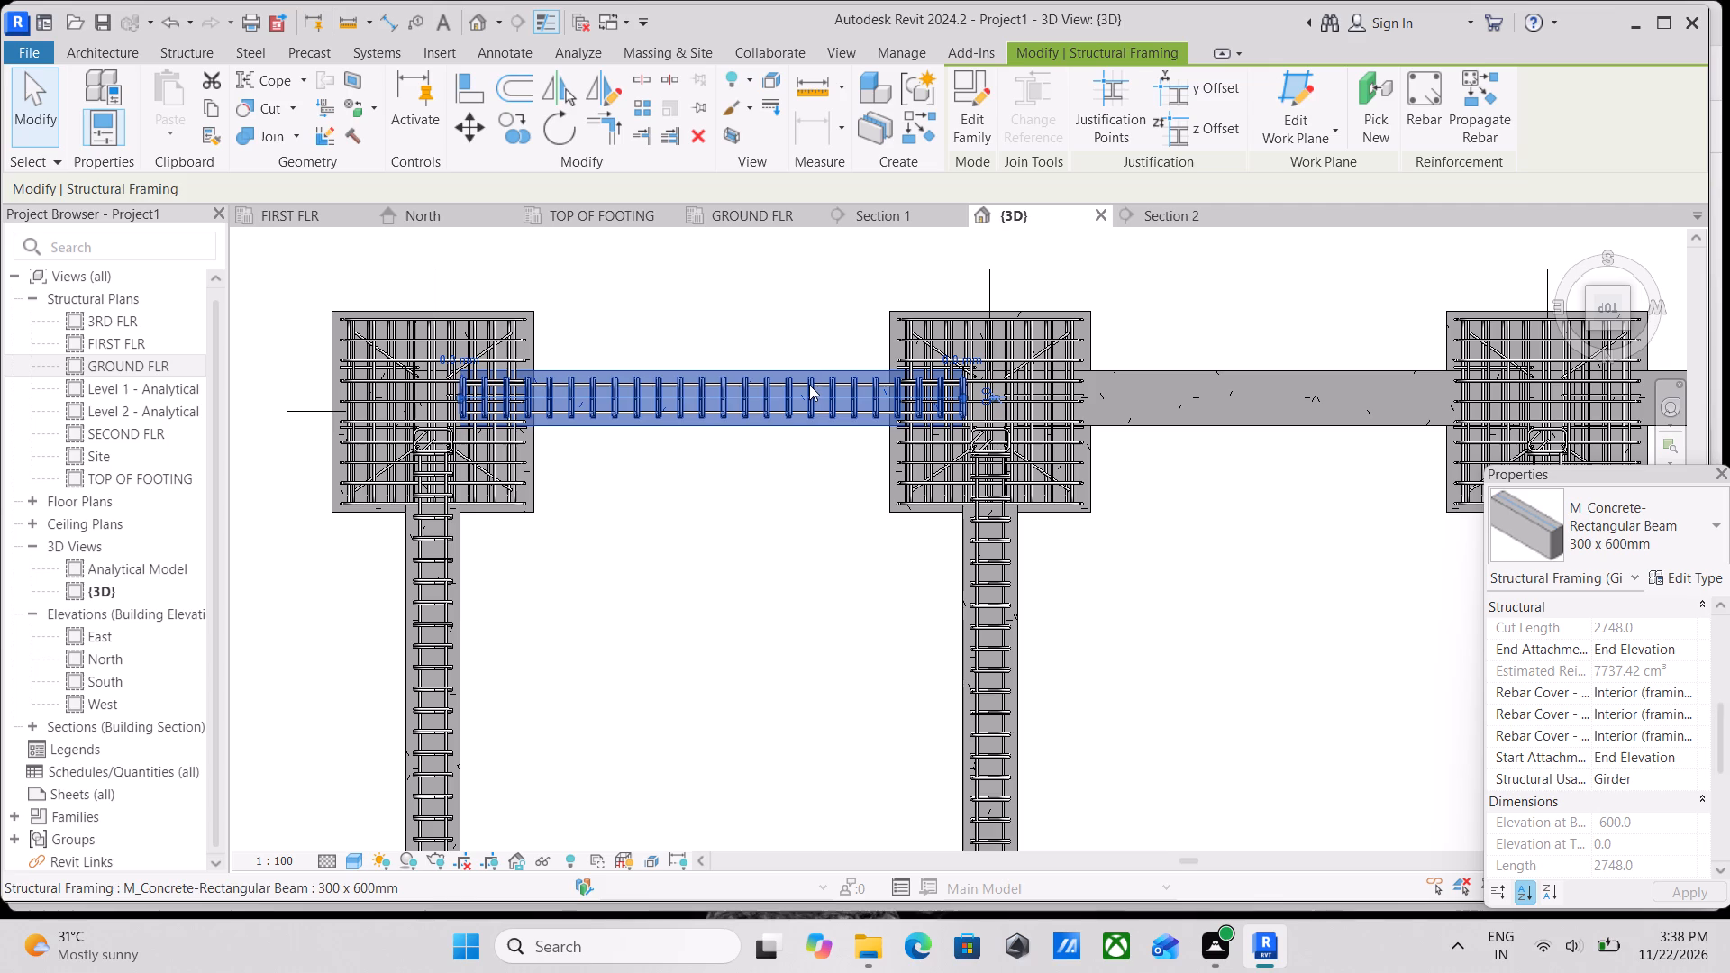
click(1480, 78)
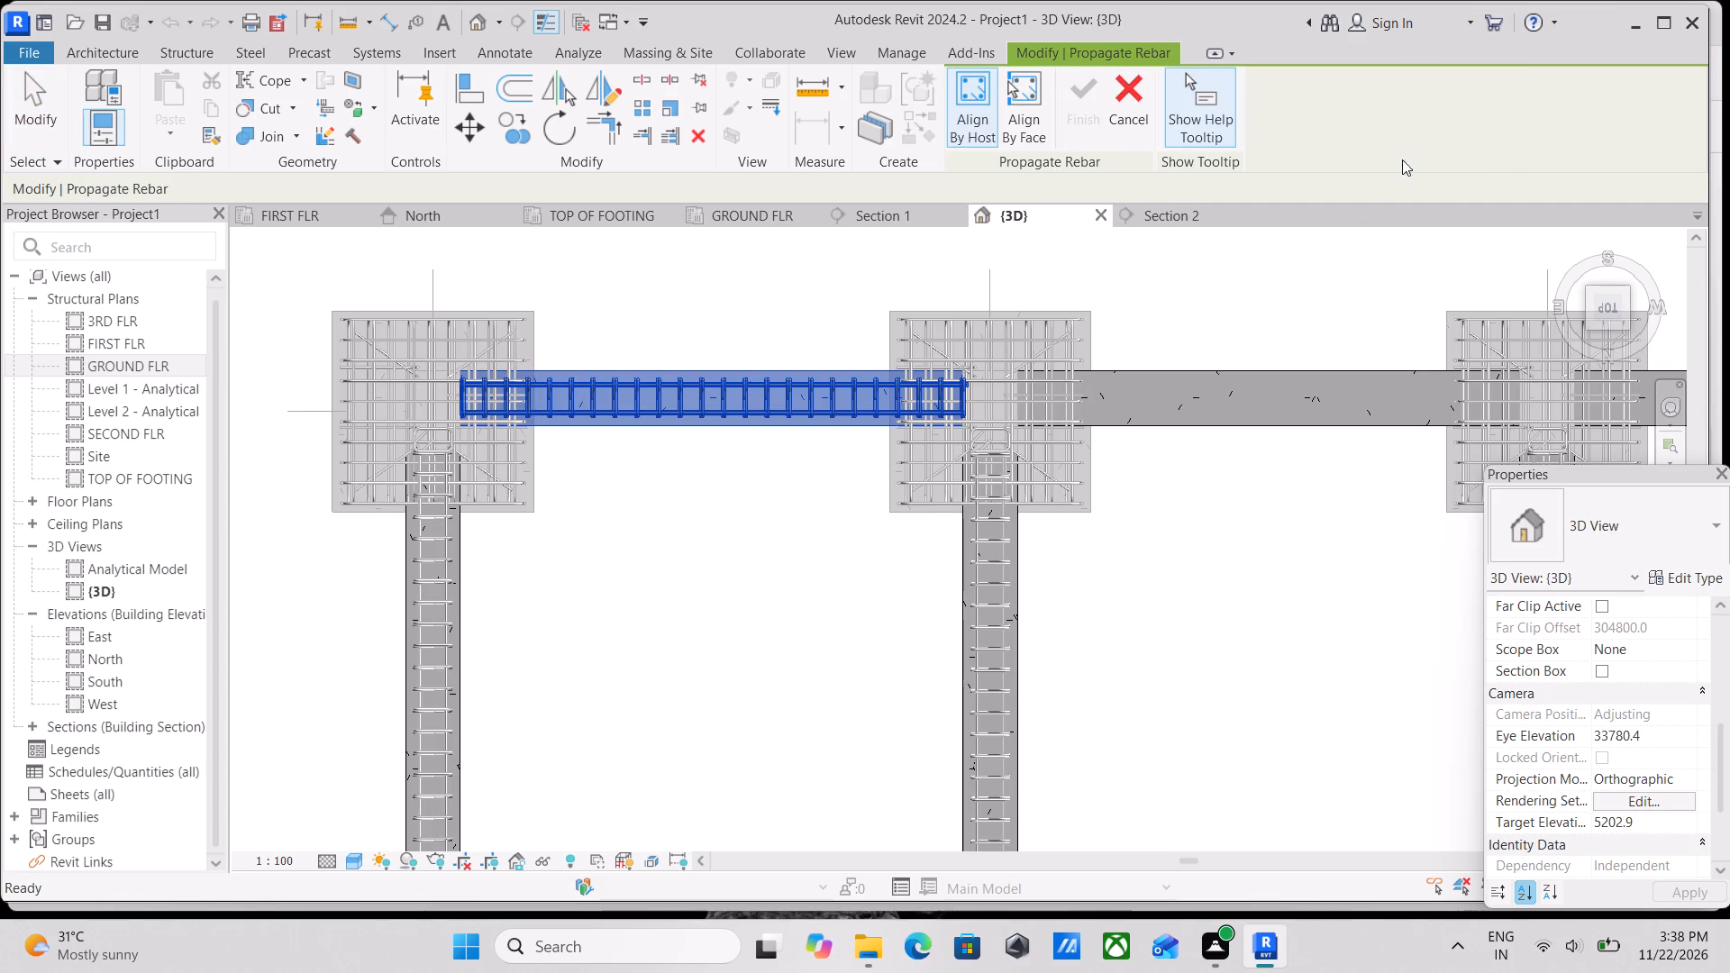
click(1262, 374)
scroll(1270, 372, down, 2)
middle_drag(1270, 372, 860, 388)
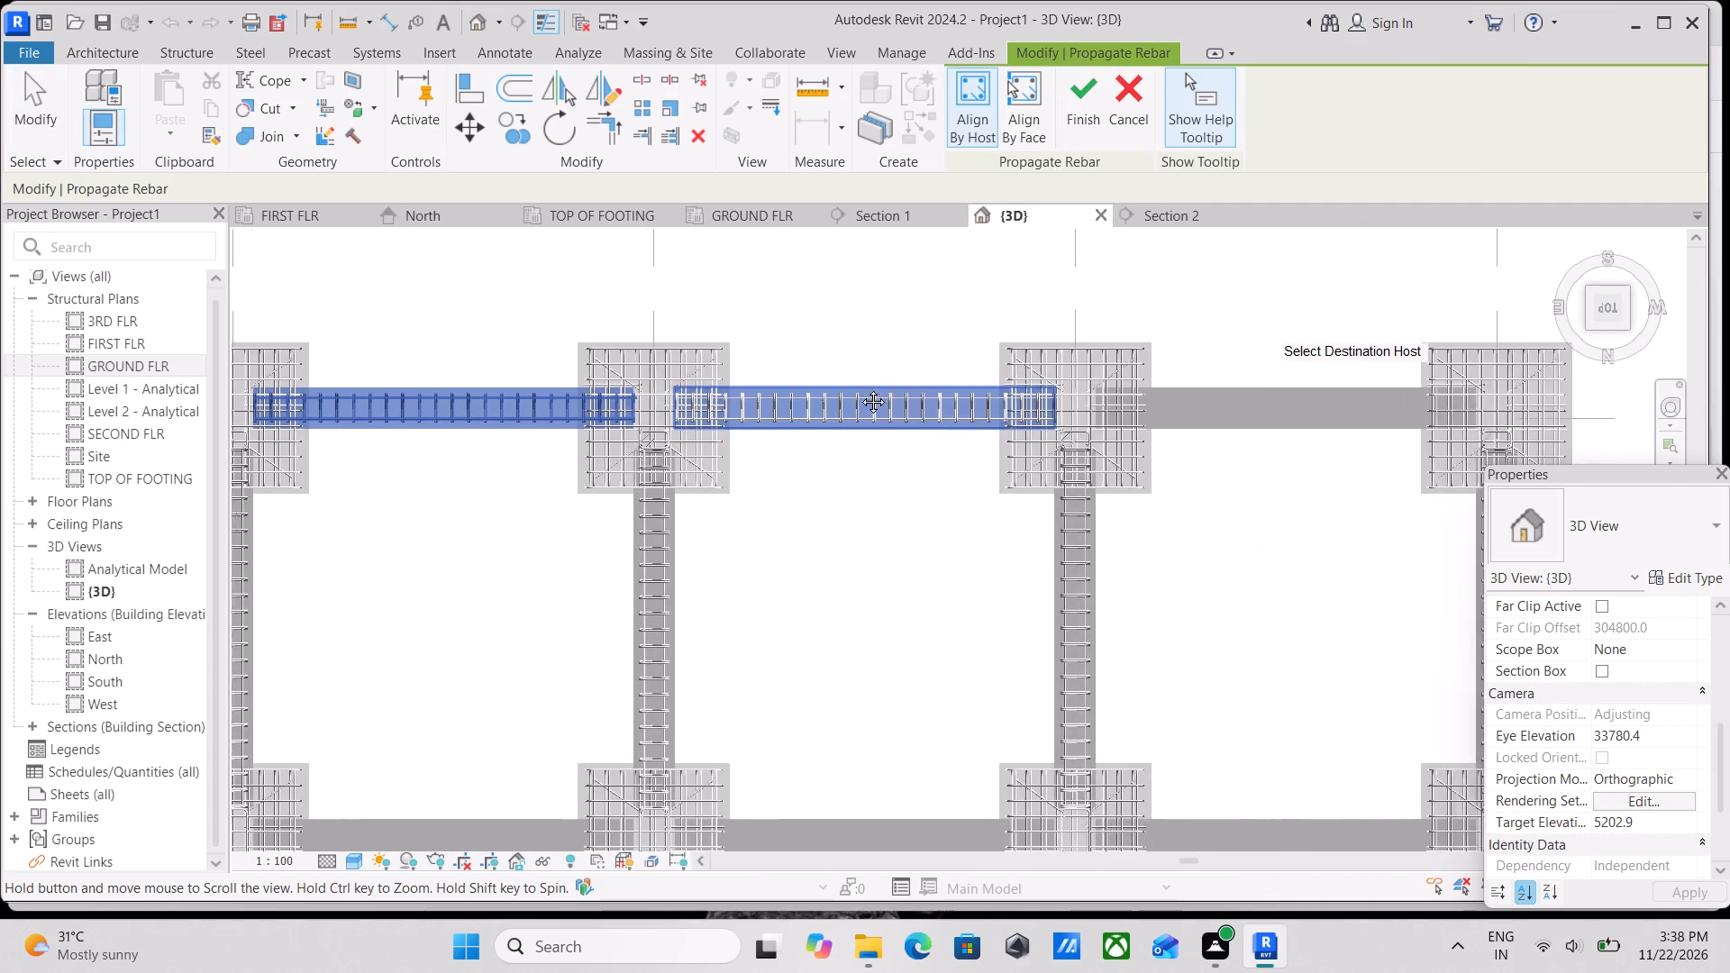
middle_drag(860, 388, 860, 386)
click(1370, 391)
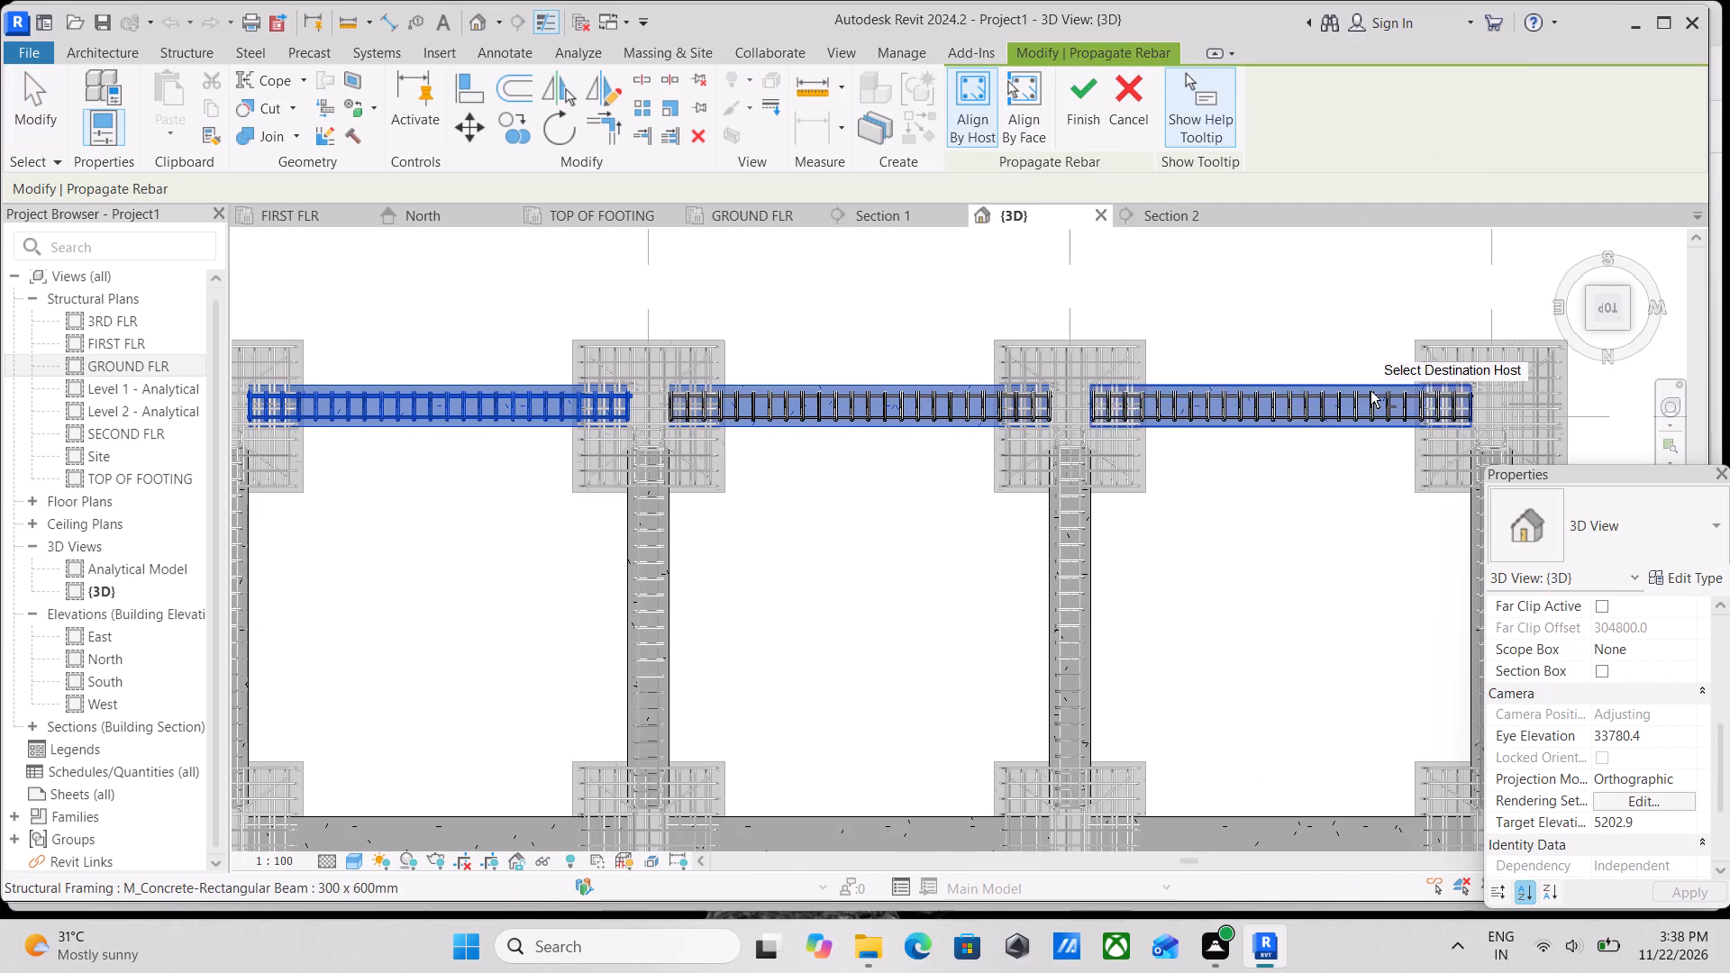
Add the three beams along grid 4, from grid A to grid D, as destination hosts for the rebar.
scroll(1370, 391, down, 3)
middle_drag(1370, 390, 1253, 332)
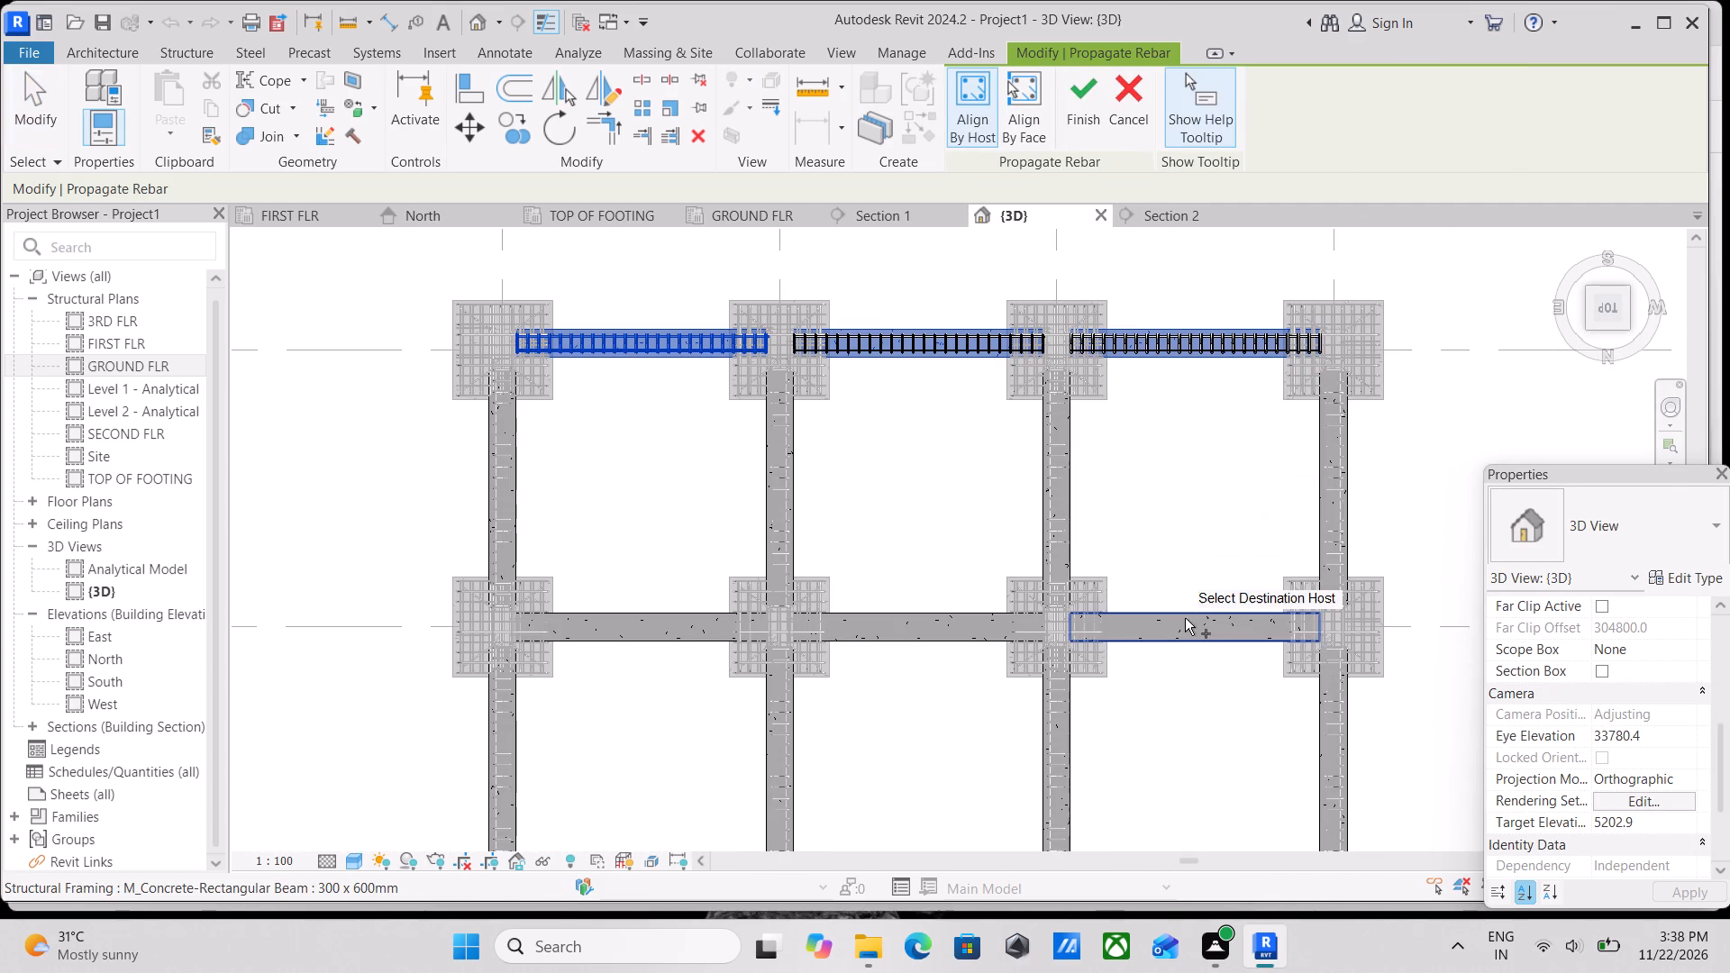
click(1185, 618)
click(966, 617)
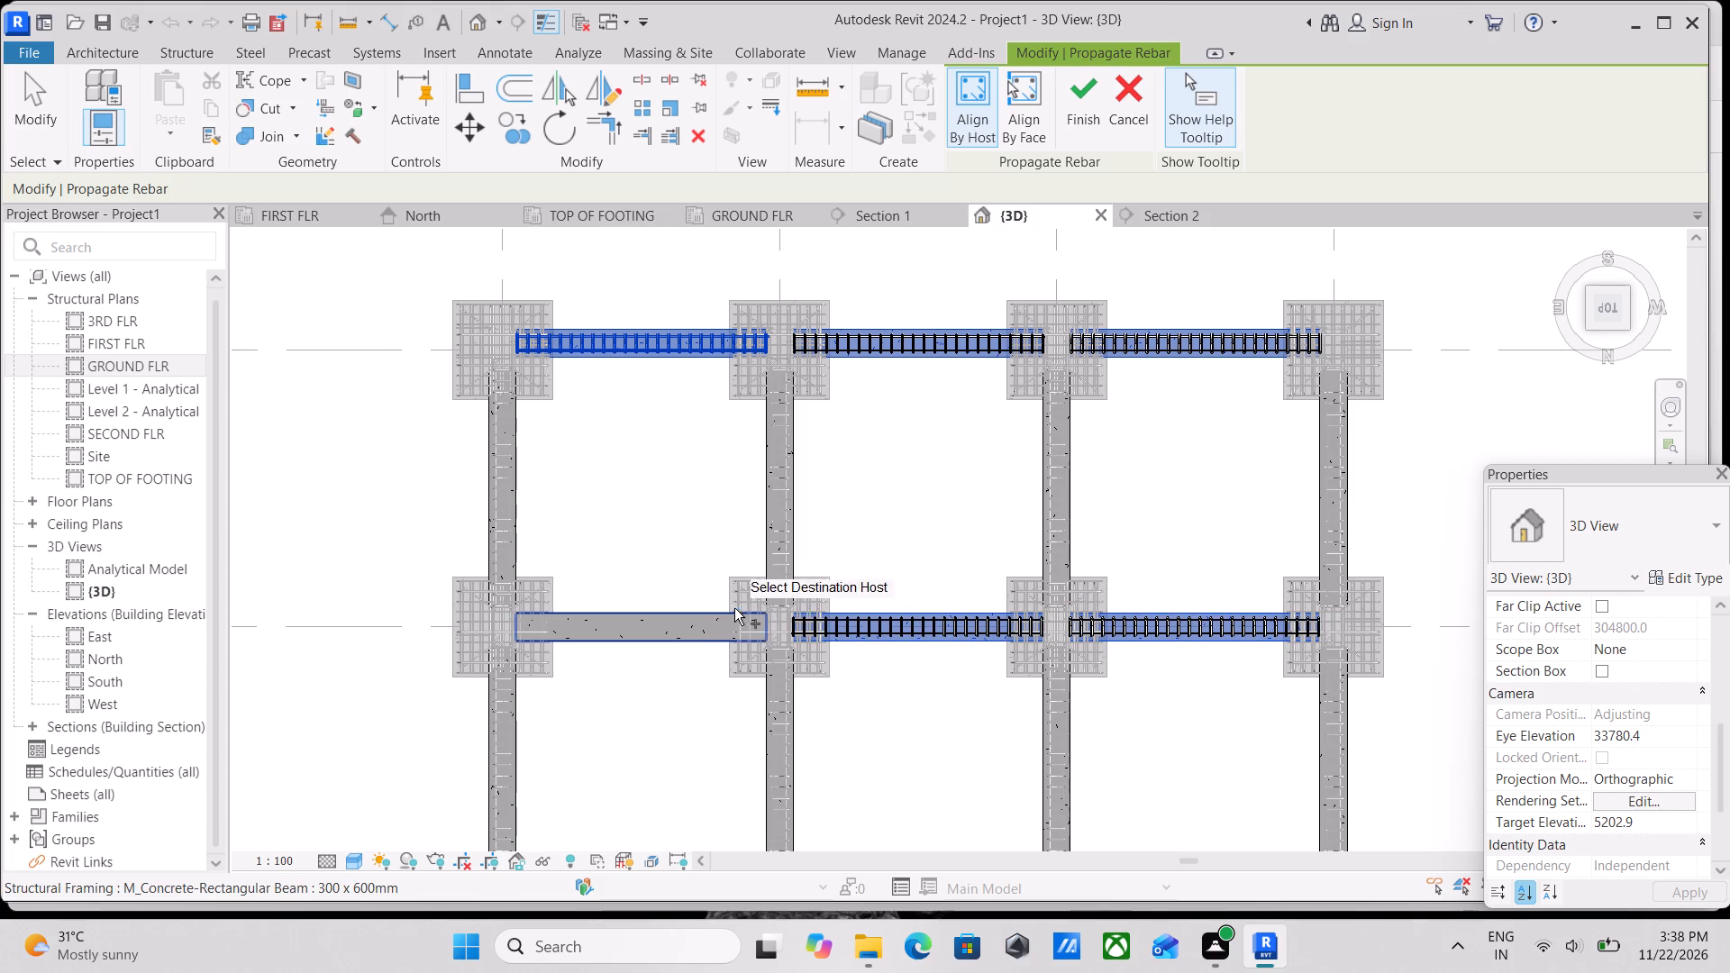
click(706, 622)
Add the three beams along grid 3, from grid D to grid A, as destination hosts for the rebar.
scroll(706, 622, down, 2)
middle_drag(721, 623, 1010, 422)
scroll(943, 628, up, 2)
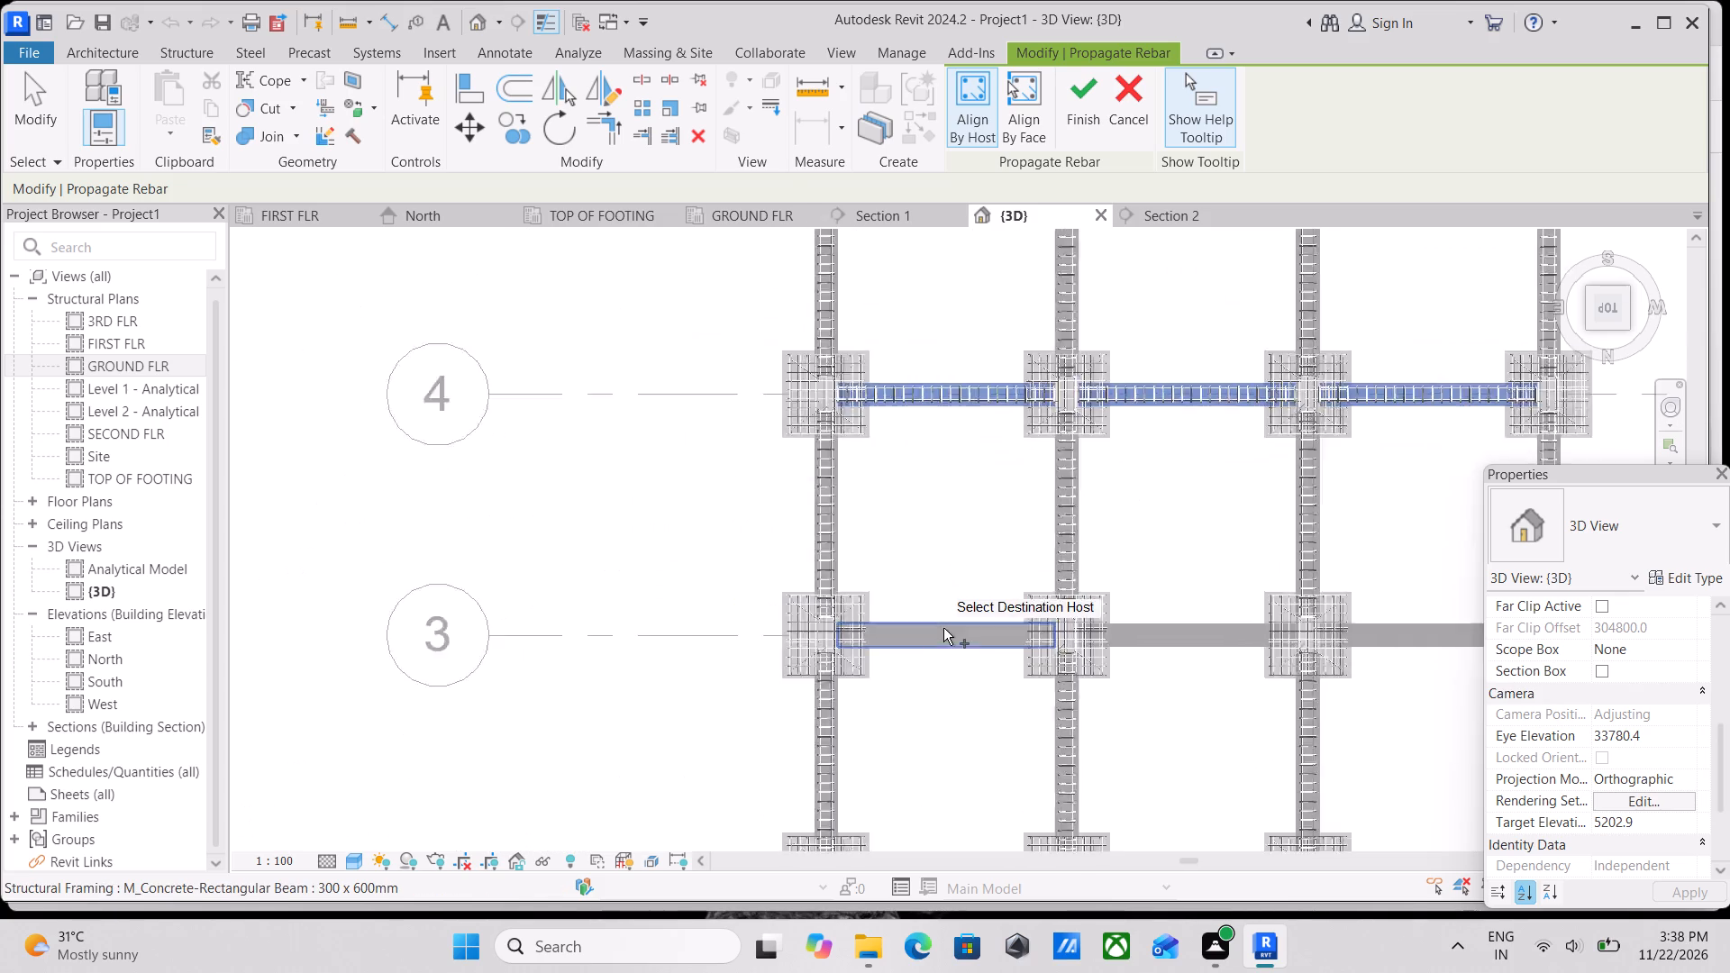
scroll(943, 628, up, 1)
click(943, 628)
middle_drag(949, 628, 815, 629)
click(1084, 641)
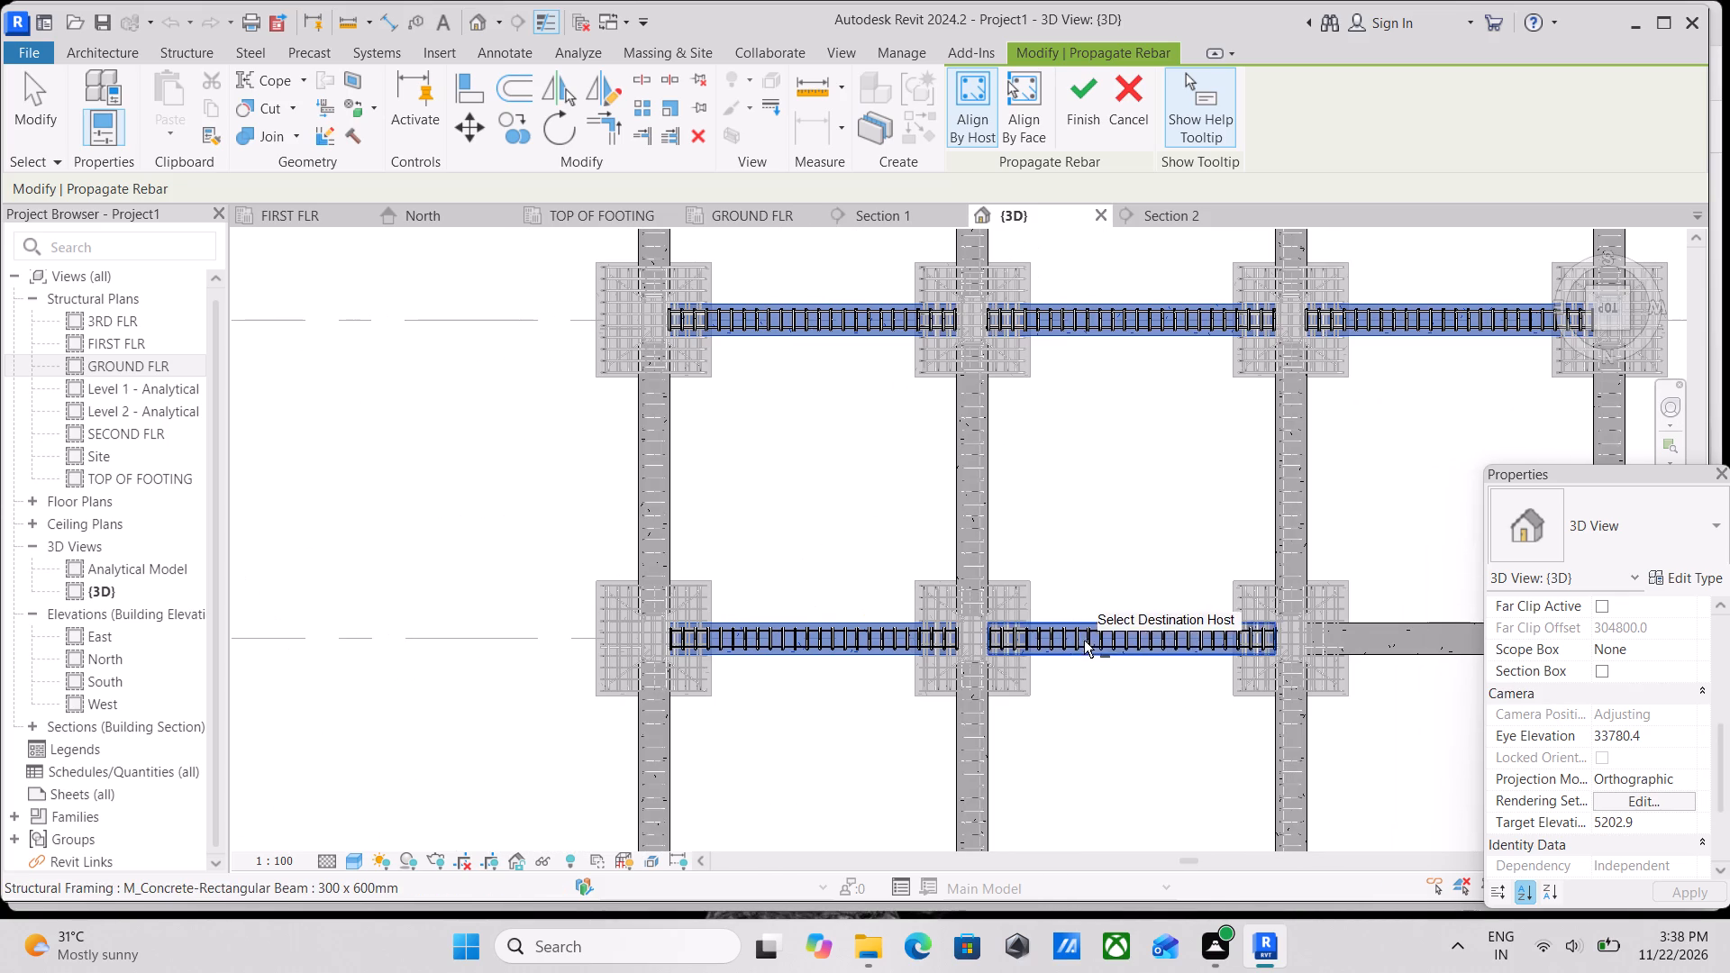
middle_drag(1169, 629, 828, 630)
click(1119, 636)
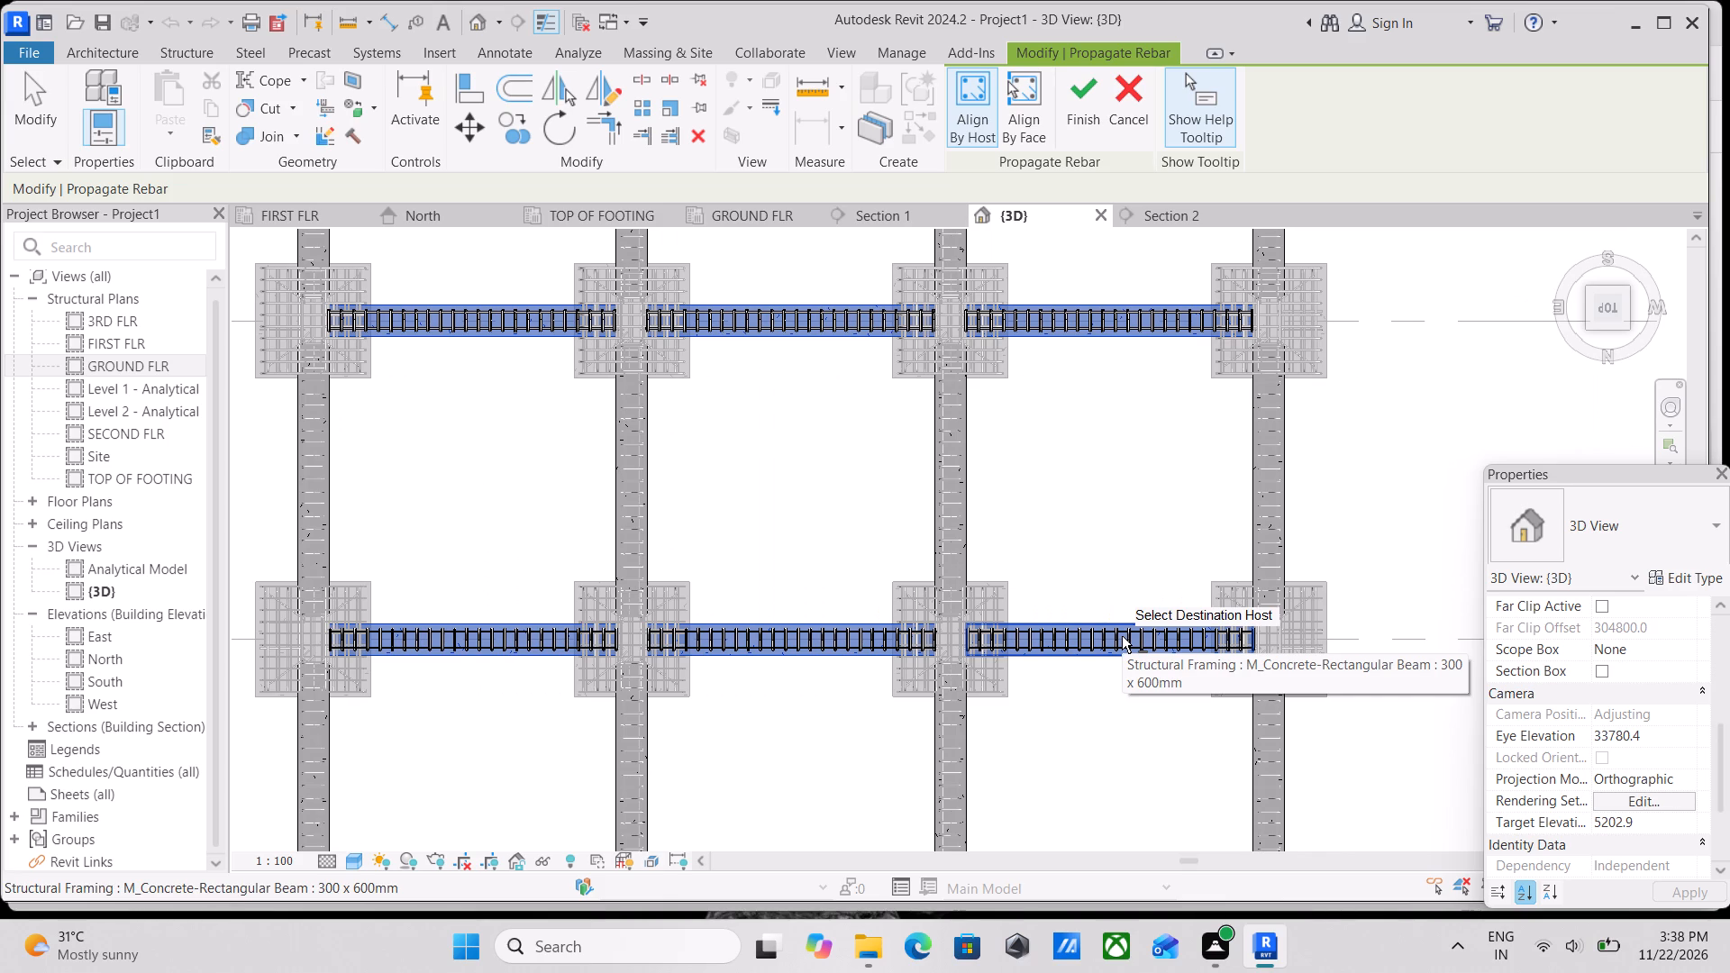
Add the three beams along grid 2, from grid A to grid D, as destination hosts for the rebar.
scroll(1122, 636, down, 4)
middle_drag(1126, 609, 1188, 260)
scroll(1161, 464, up, 1)
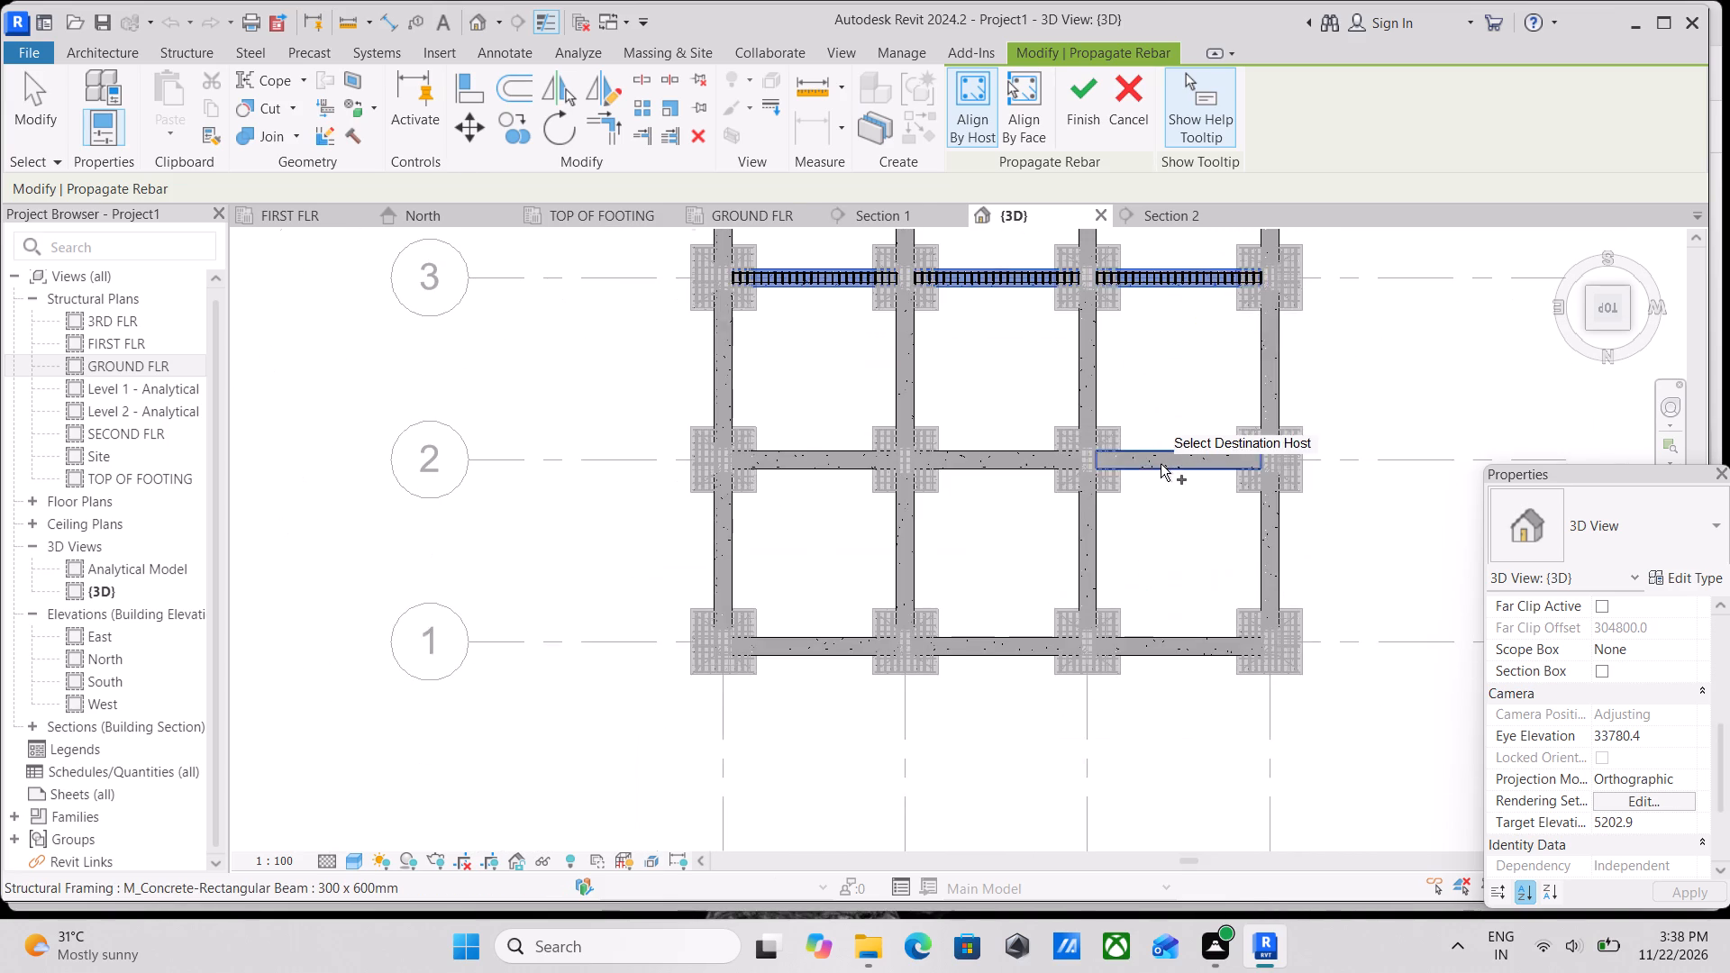
scroll(1161, 464, up, 6)
click(1166, 439)
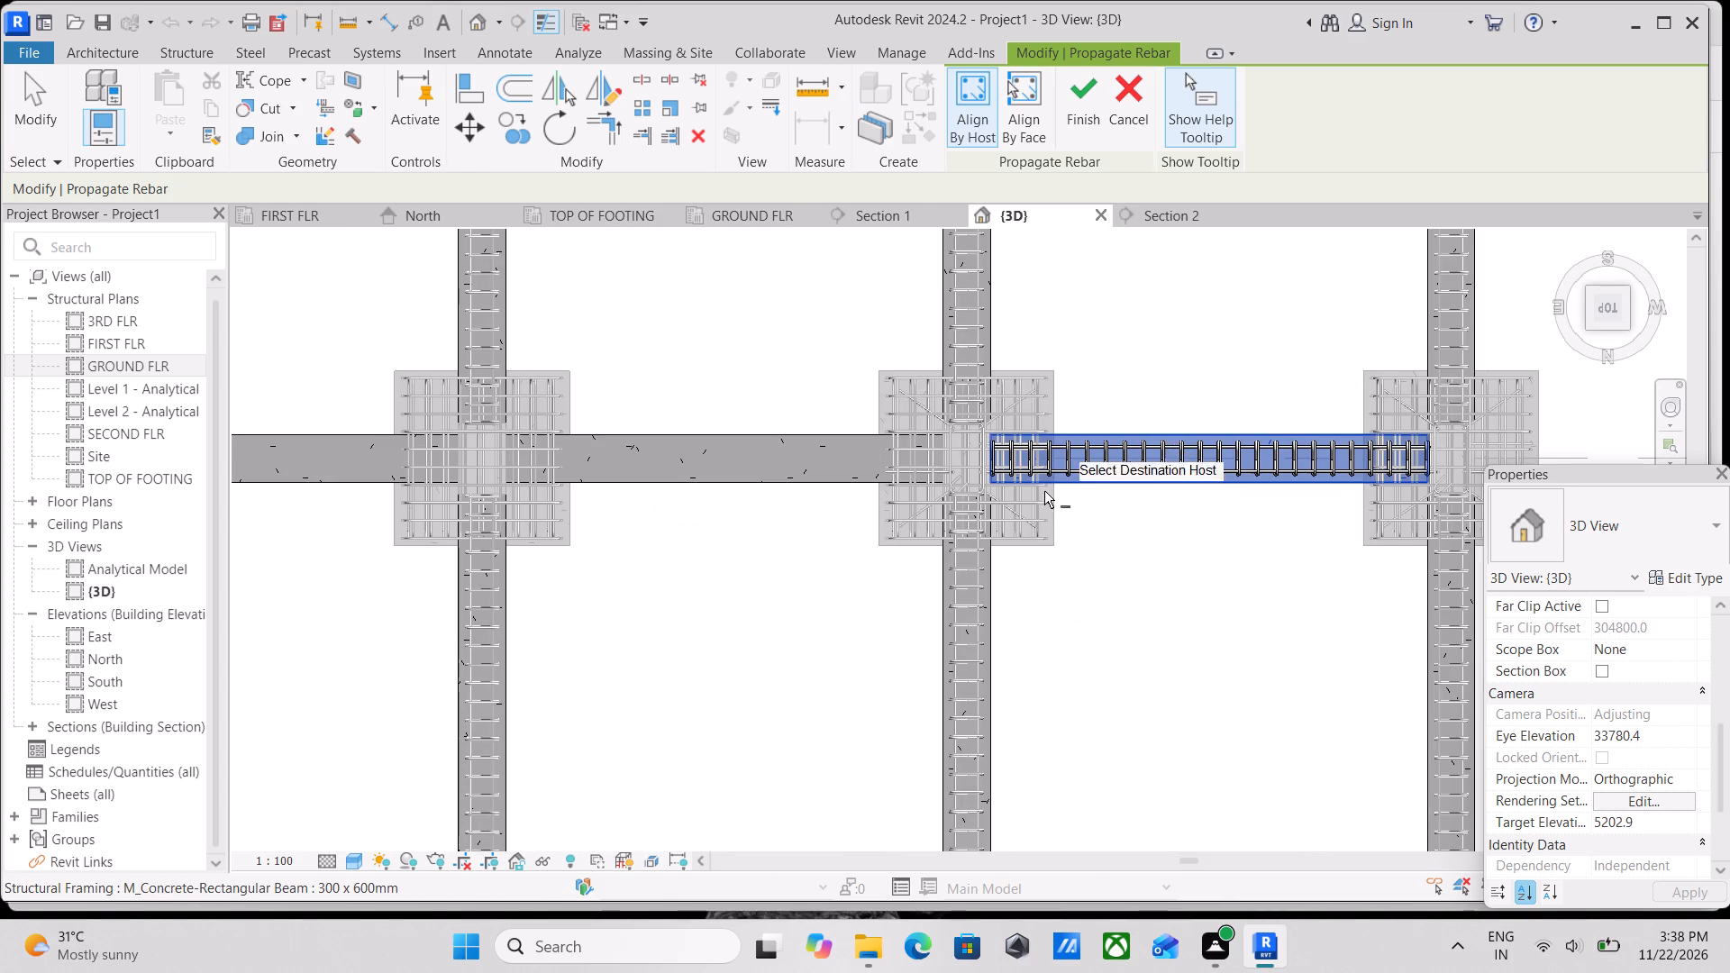
middle_drag(722, 442, 927, 476)
click(917, 473)
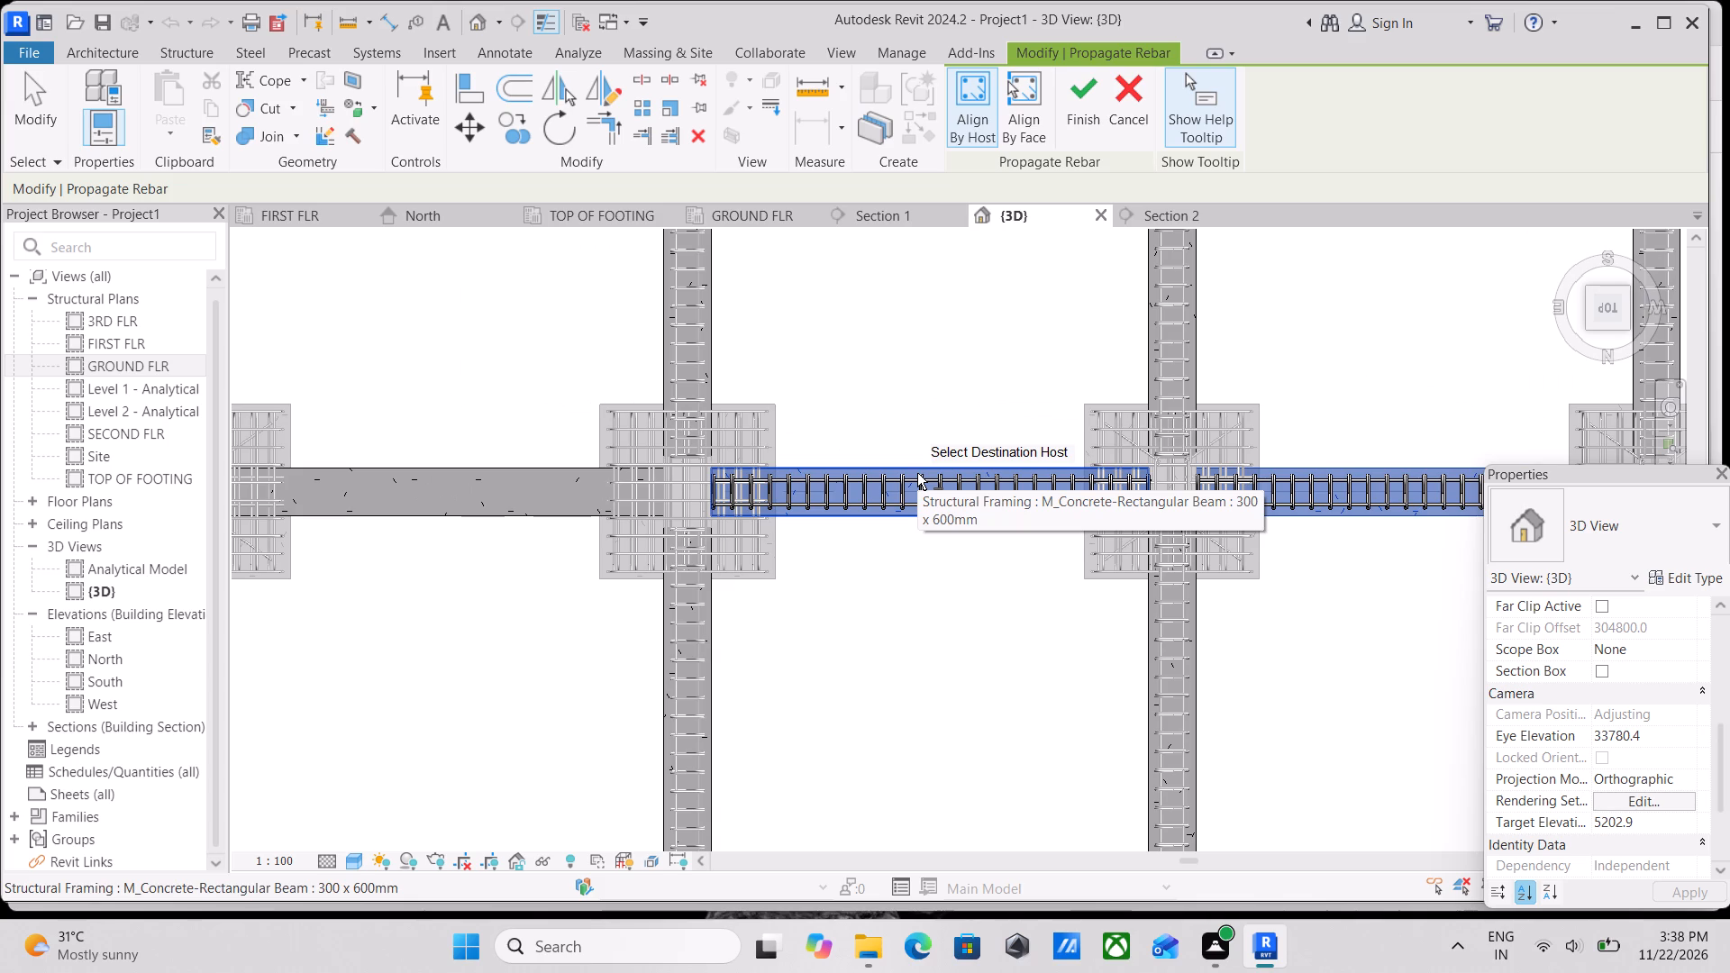
scroll(632, 521, down, 3)
middle_drag(644, 524, 899, 534)
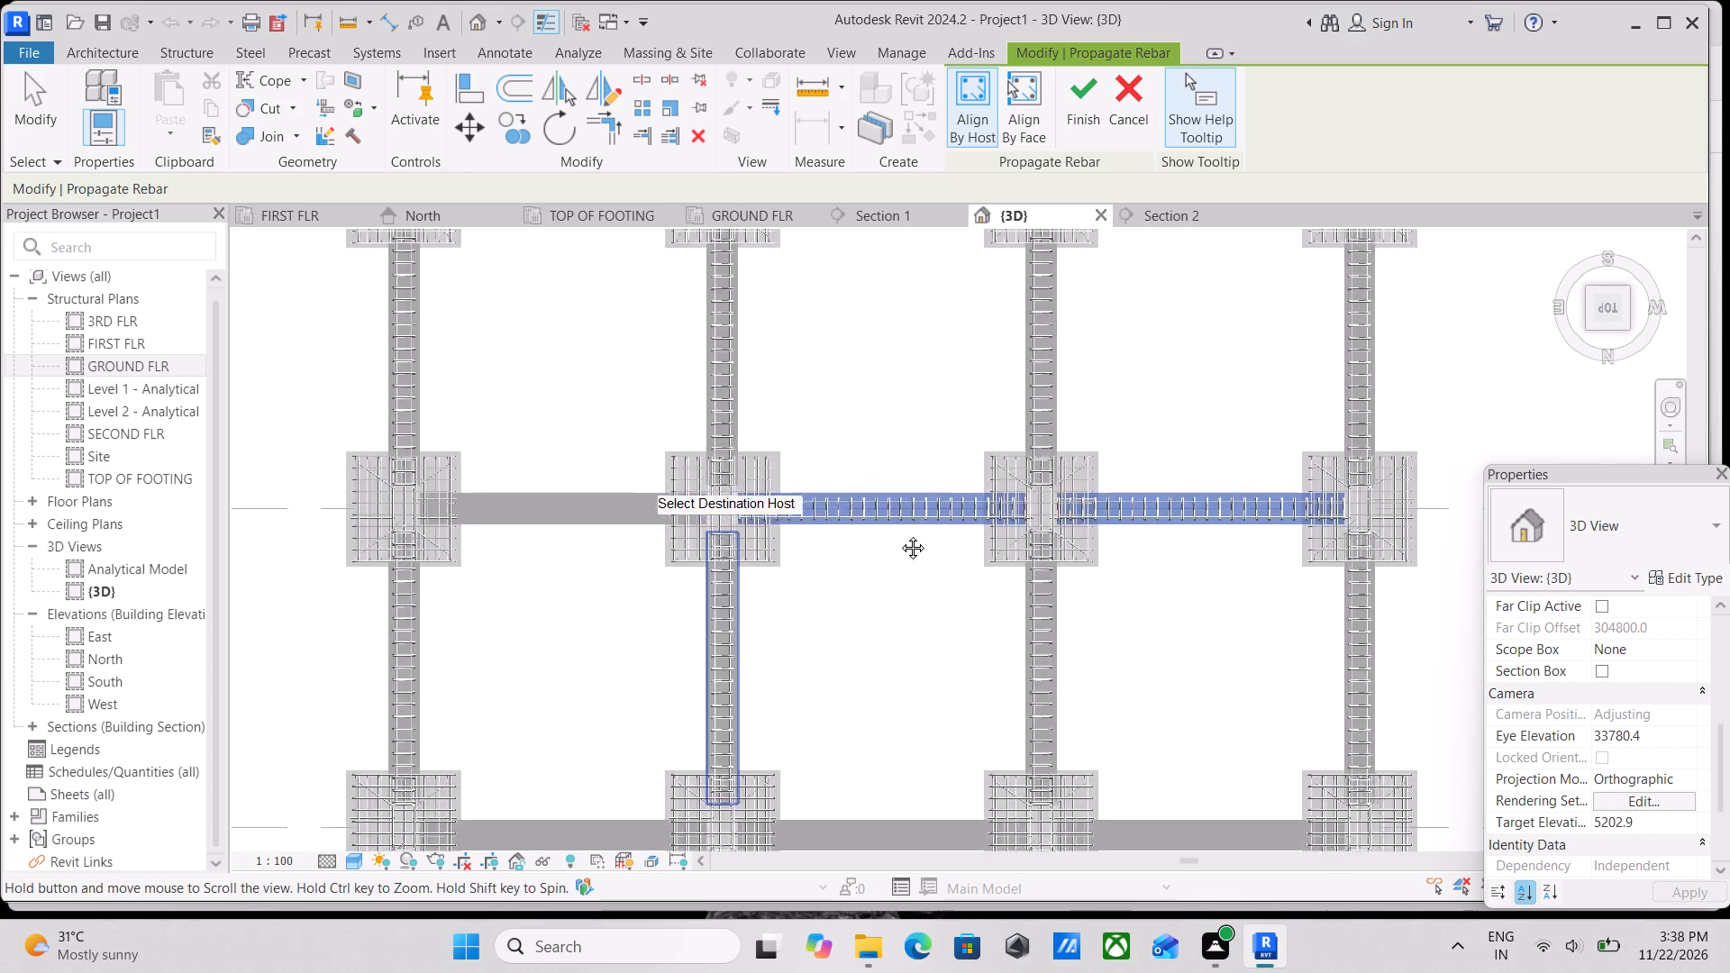
middle_drag(899, 534, 1145, 582)
click(1069, 543)
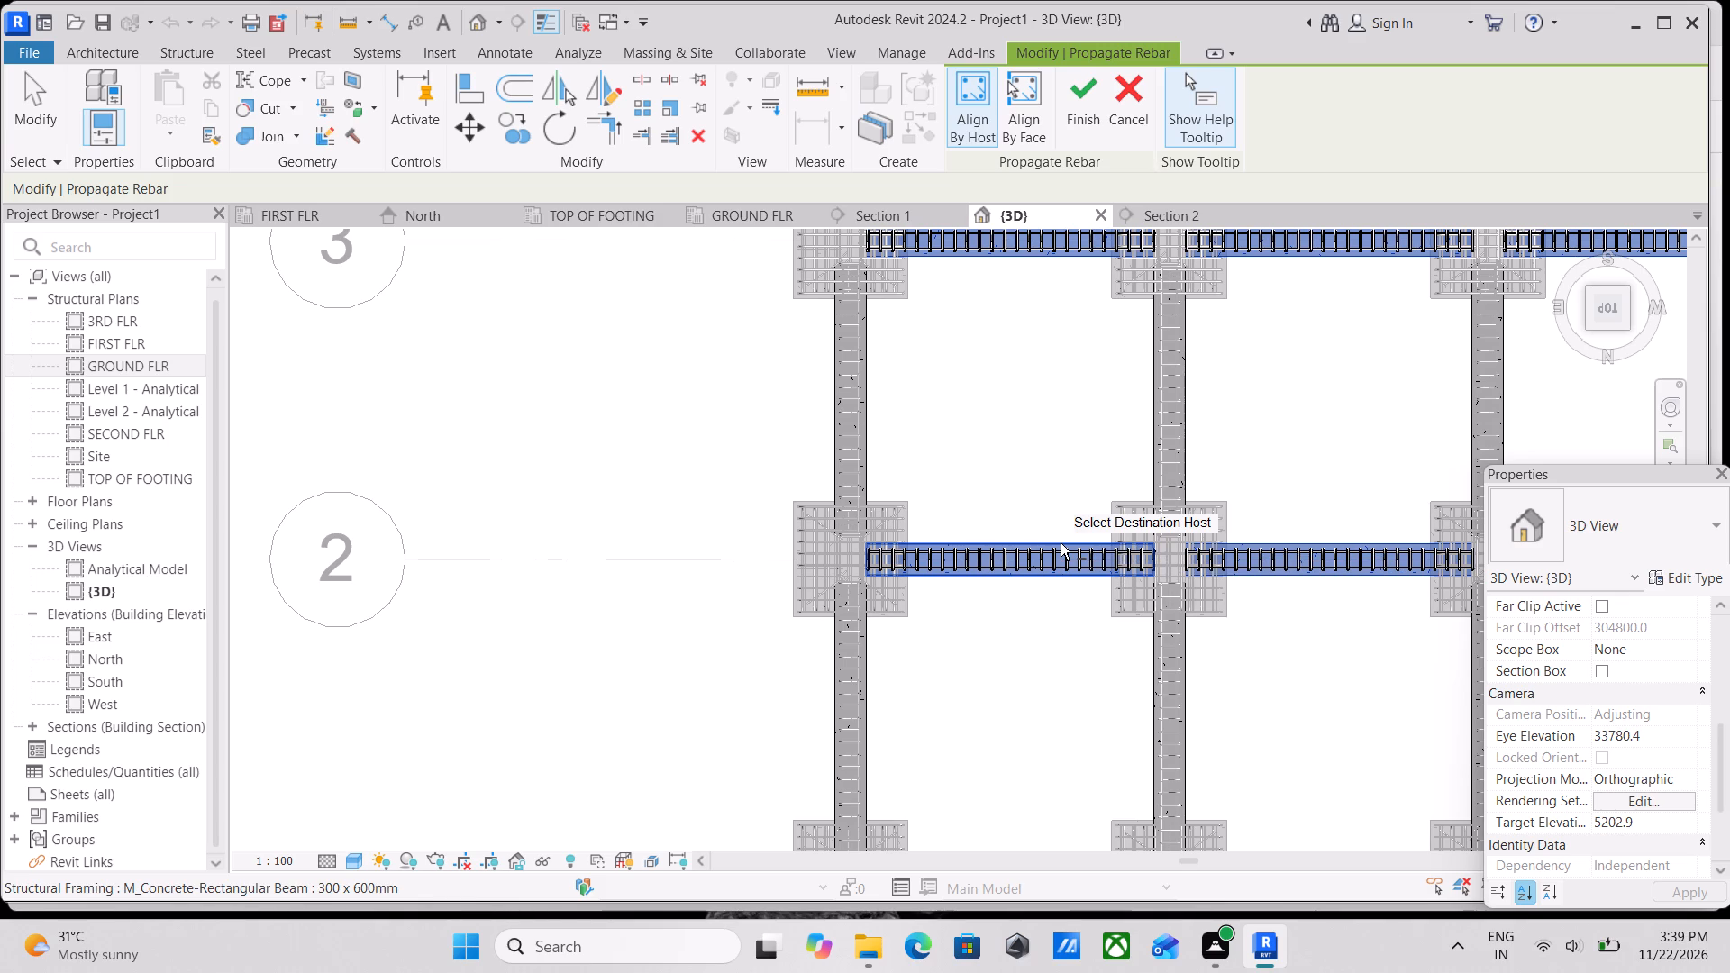
Add the three beams along grid 1, from grid D to grid A, as destination hosts and finish propagating the cross beam rebar.
scroll(1026, 608, down, 2)
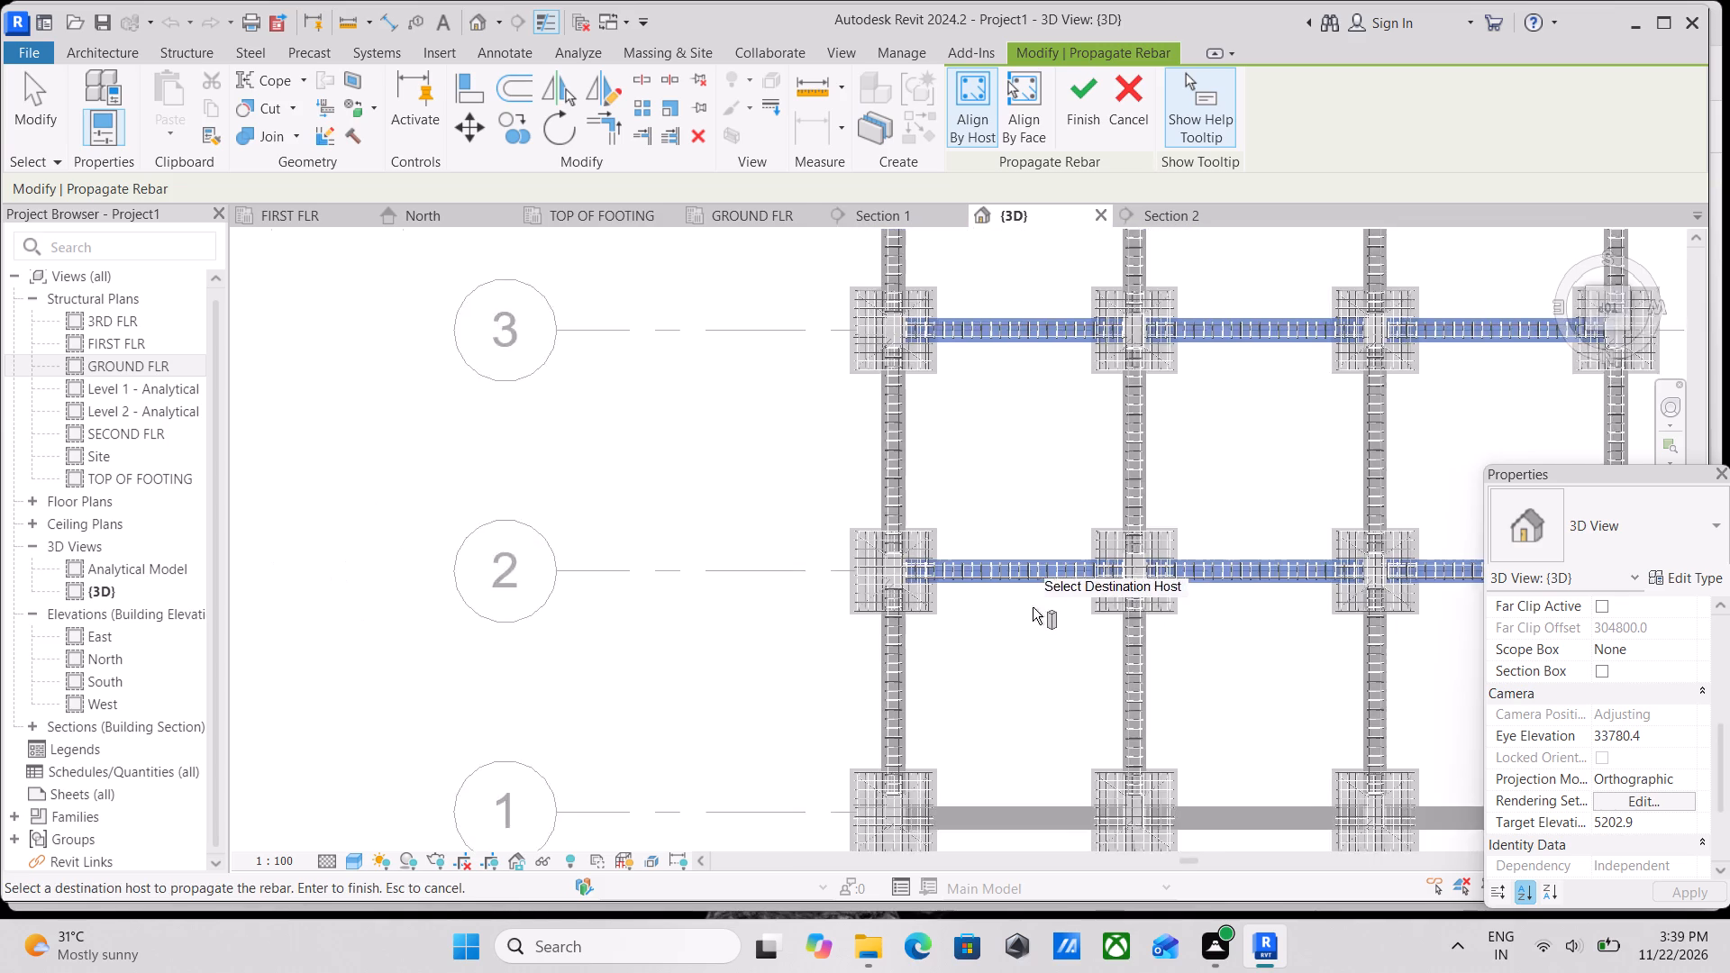
middle_drag(1033, 607, 1017, 423)
scroll(1010, 649, up, 4)
click(997, 620)
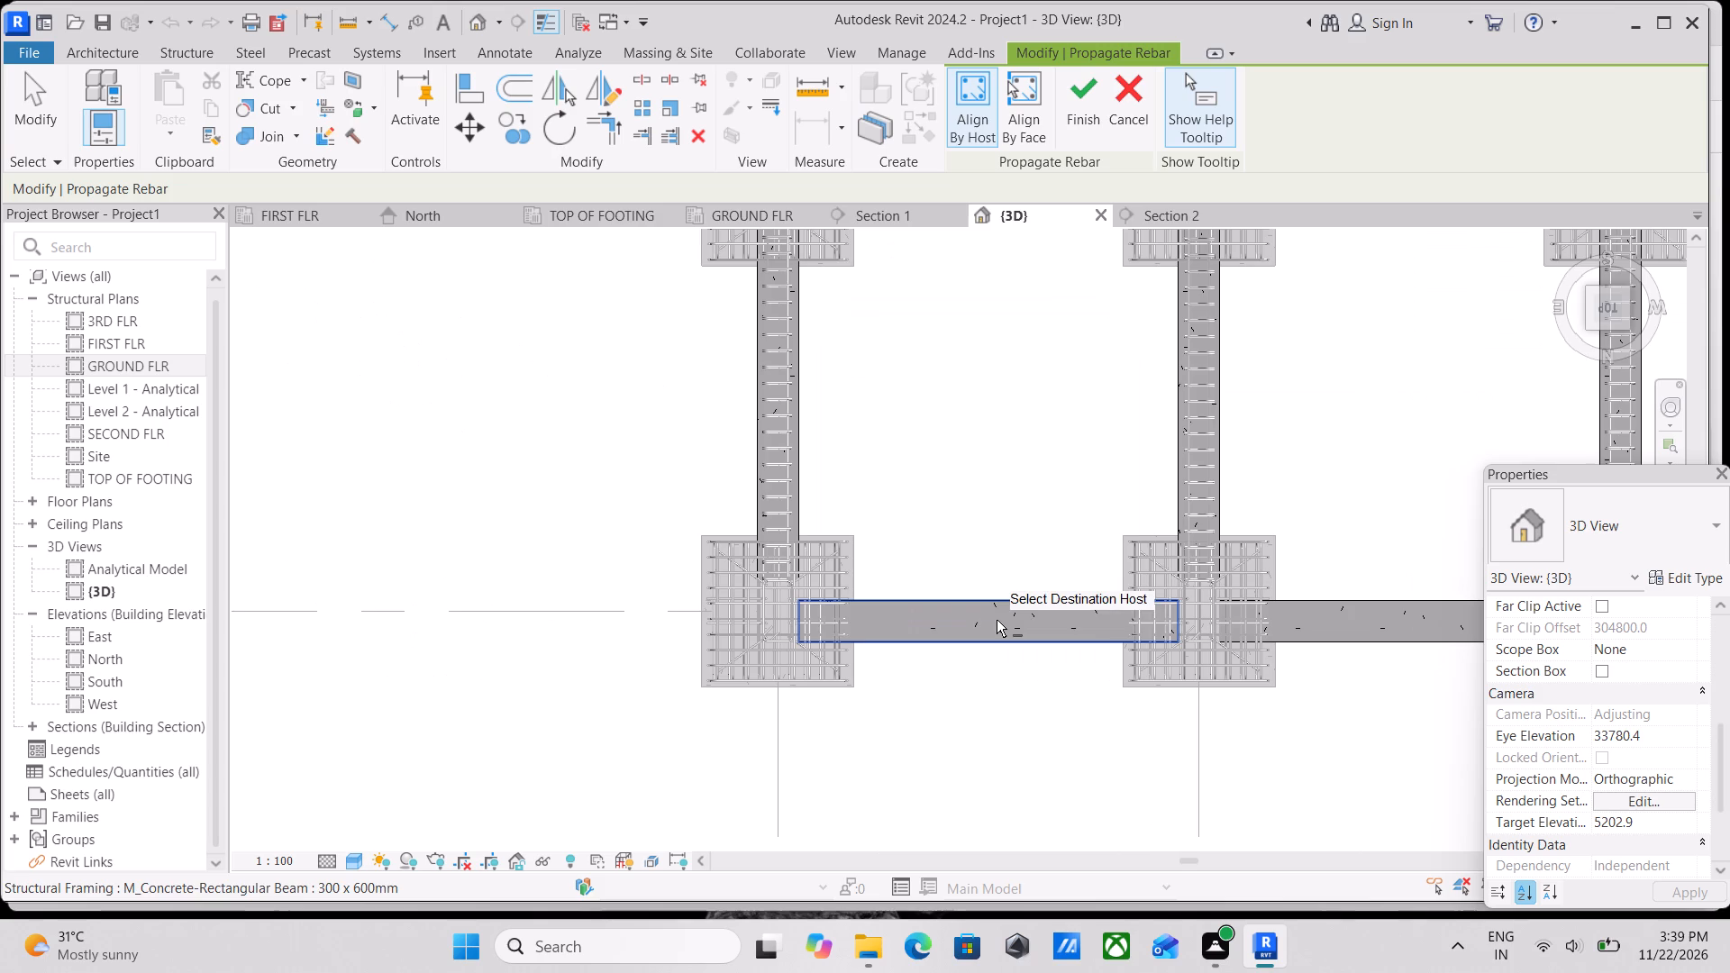
scroll(1005, 615, down, 3)
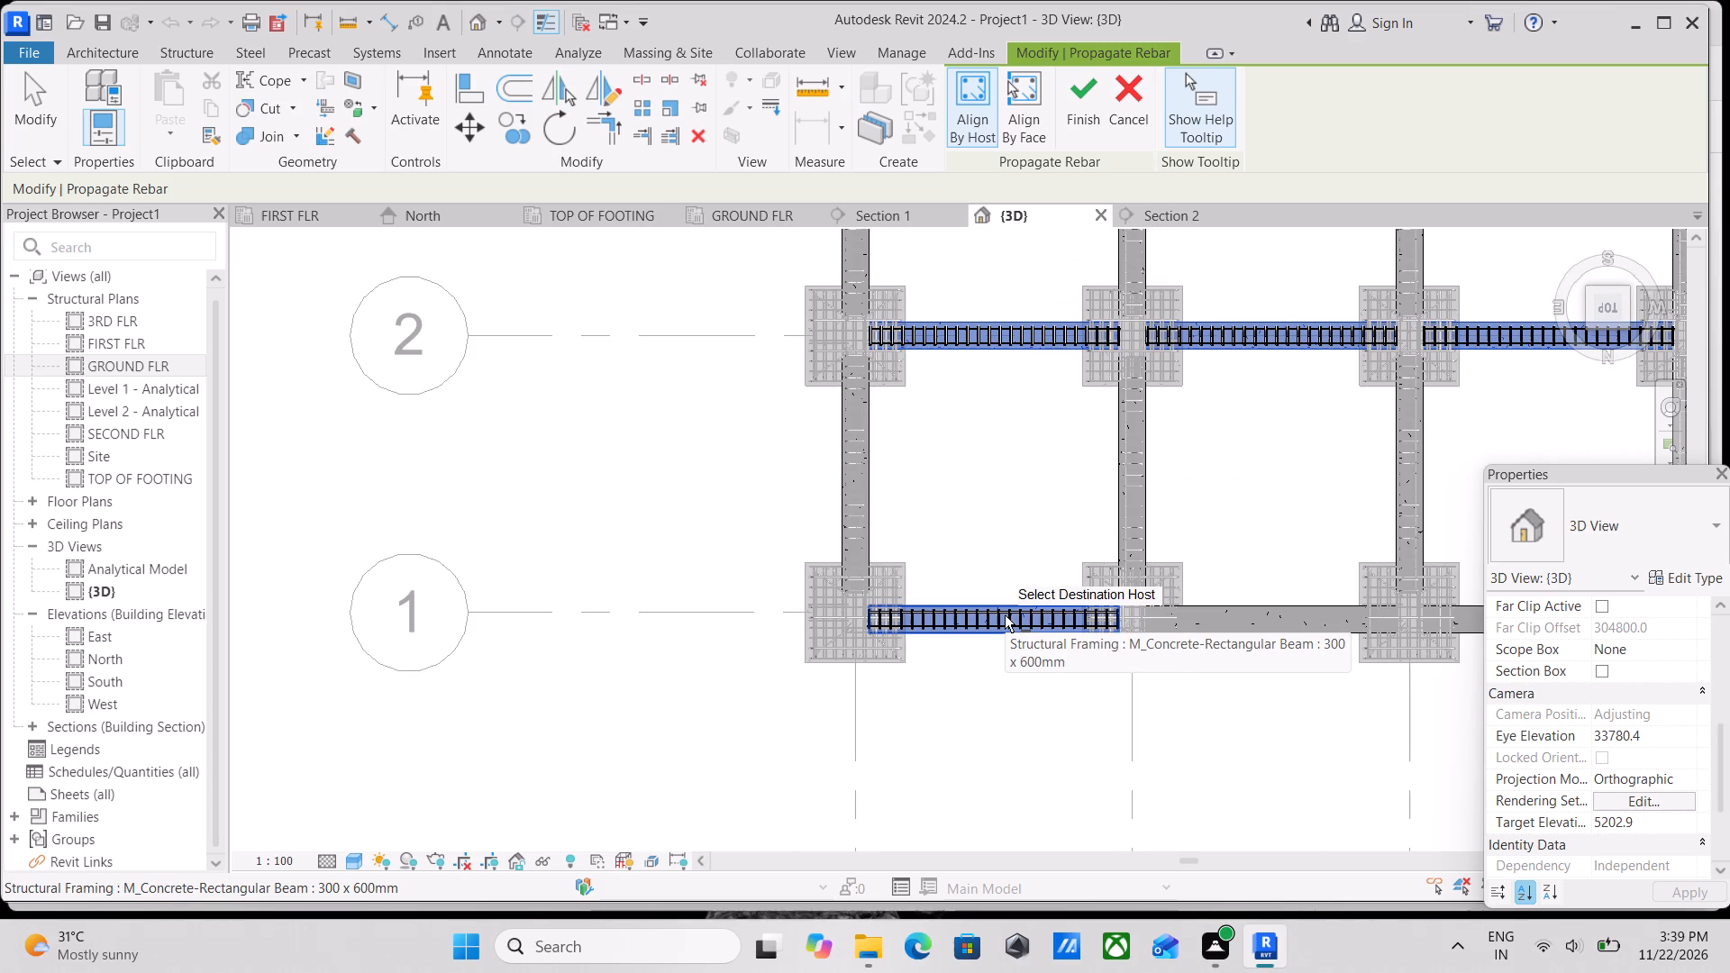
scroll(1121, 647, up, 3)
click(1279, 596)
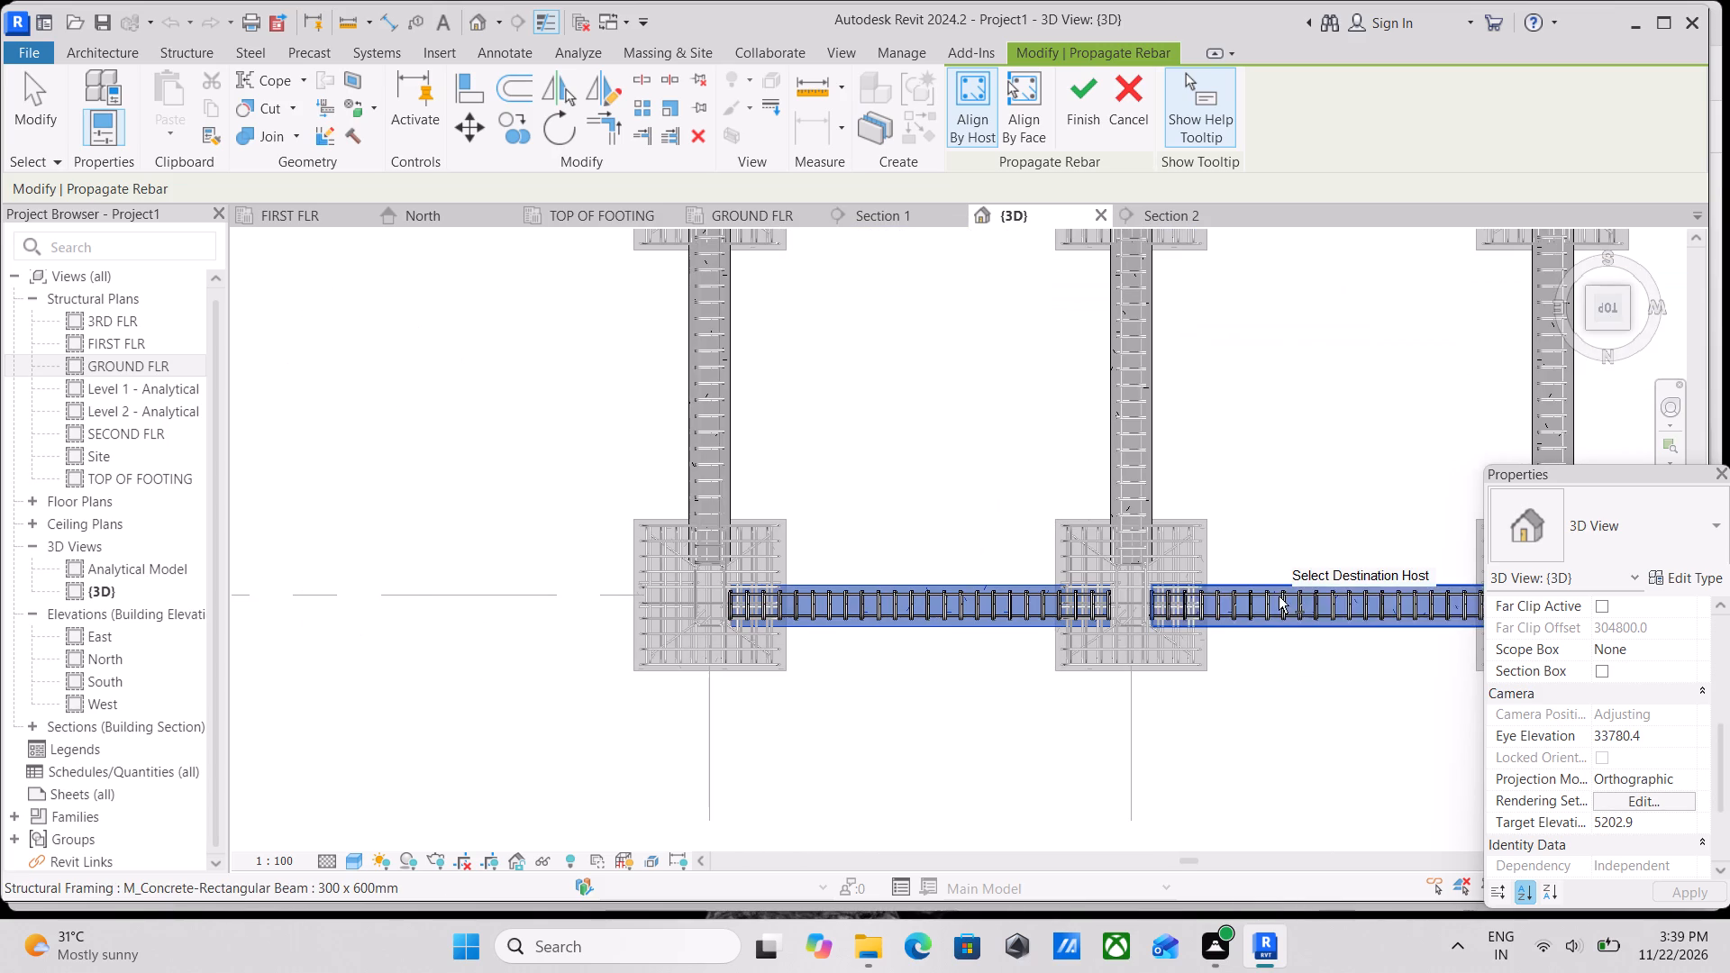
scroll(1279, 596, down, 2)
middle_drag(1279, 596, 595, 566)
click(927, 576)
scroll(927, 576, down, 3)
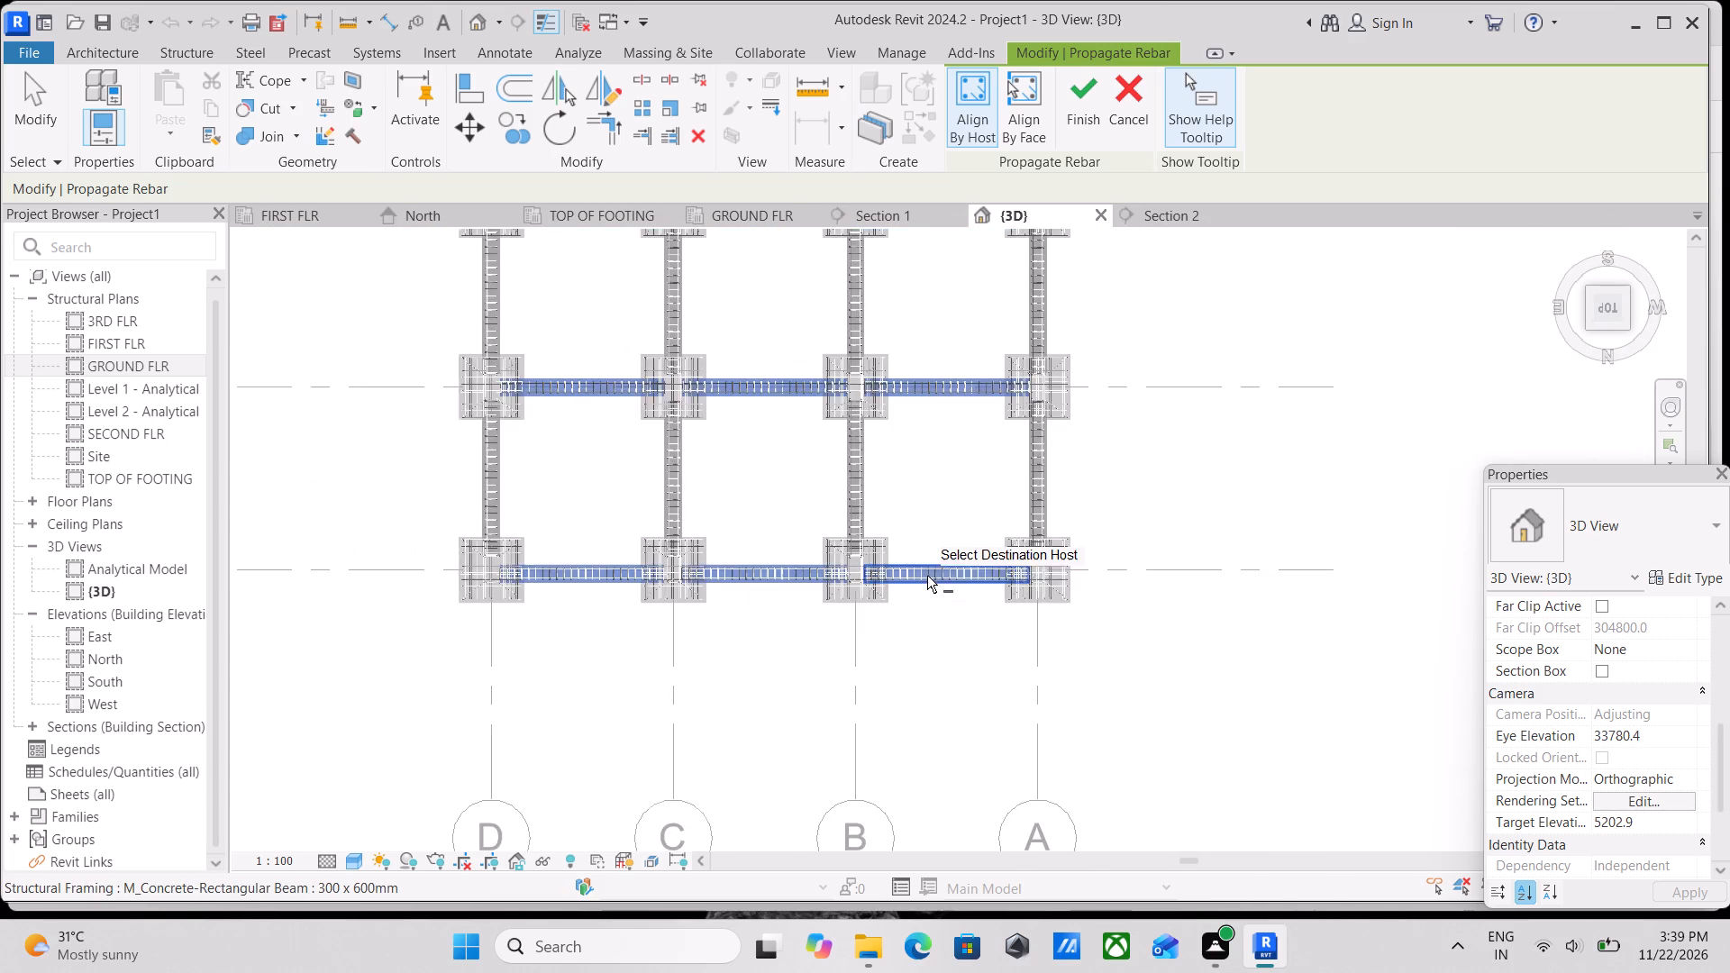
scroll(927, 576, down, 3)
middle_drag(924, 526, 1022, 828)
middle_drag(954, 520, 1015, 599)
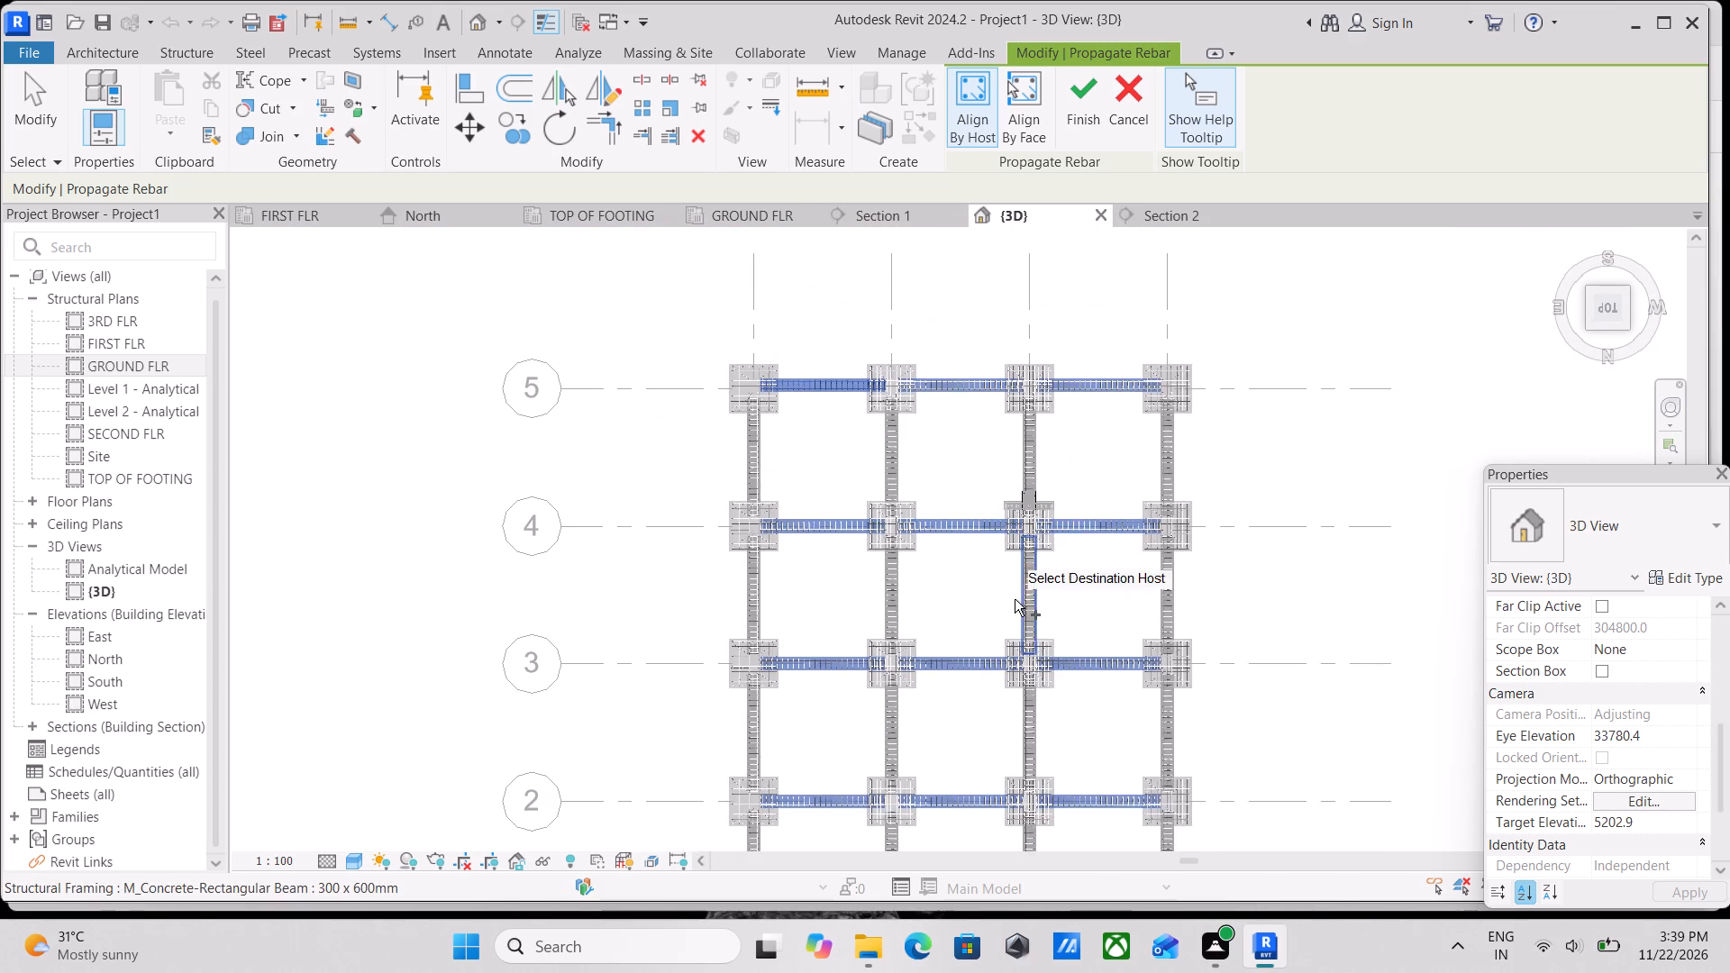
click(1097, 93)
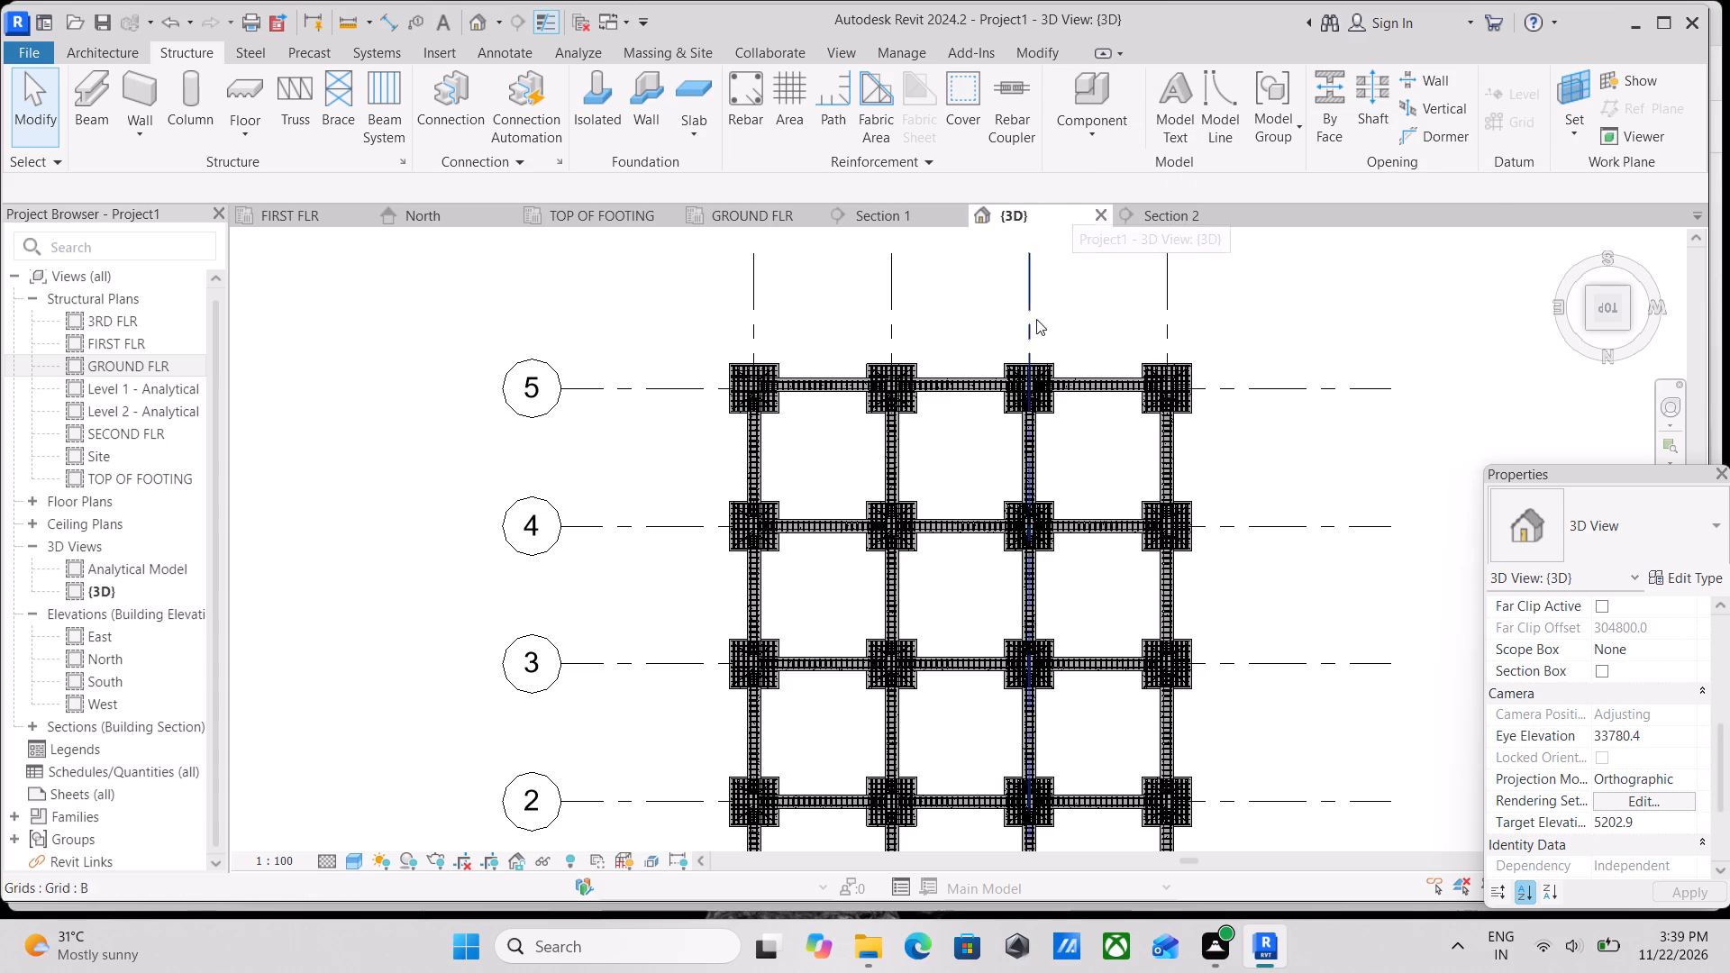
Dismiss the save reminder without saving and examine the propagated footing, column and beam reinforcement in an isometric 3D view, including the corner column joint.
scroll(1084, 350, up, 3)
key(Escape)
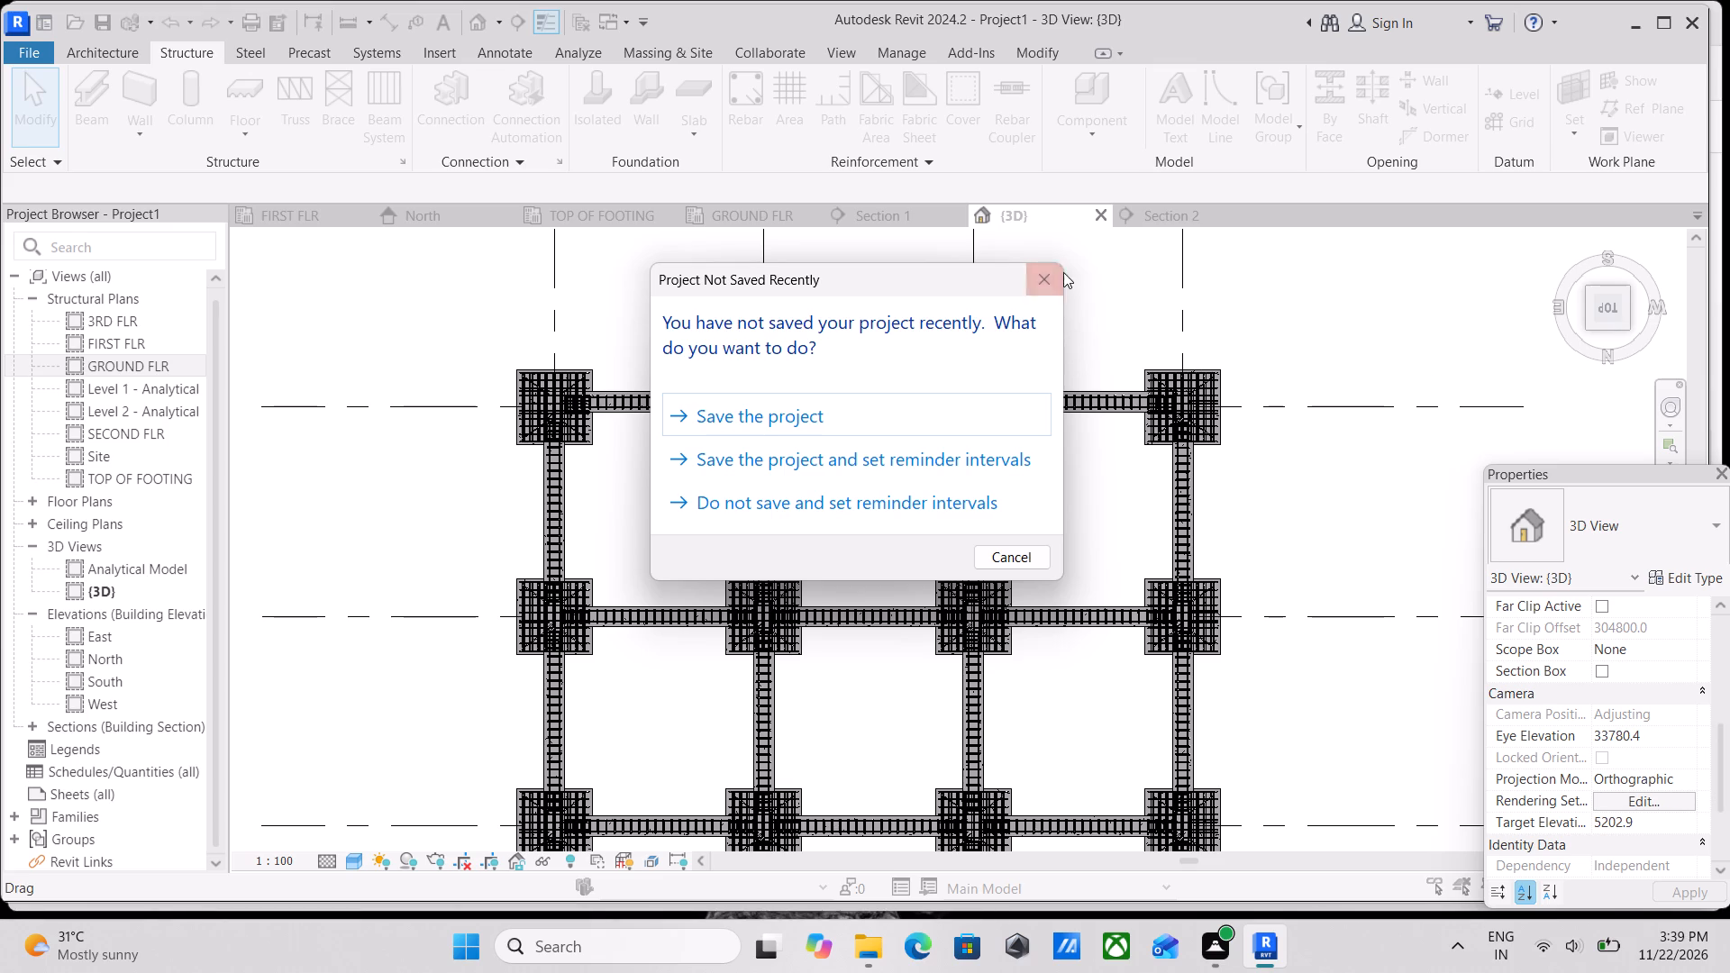
click(1054, 270)
key(Escape)
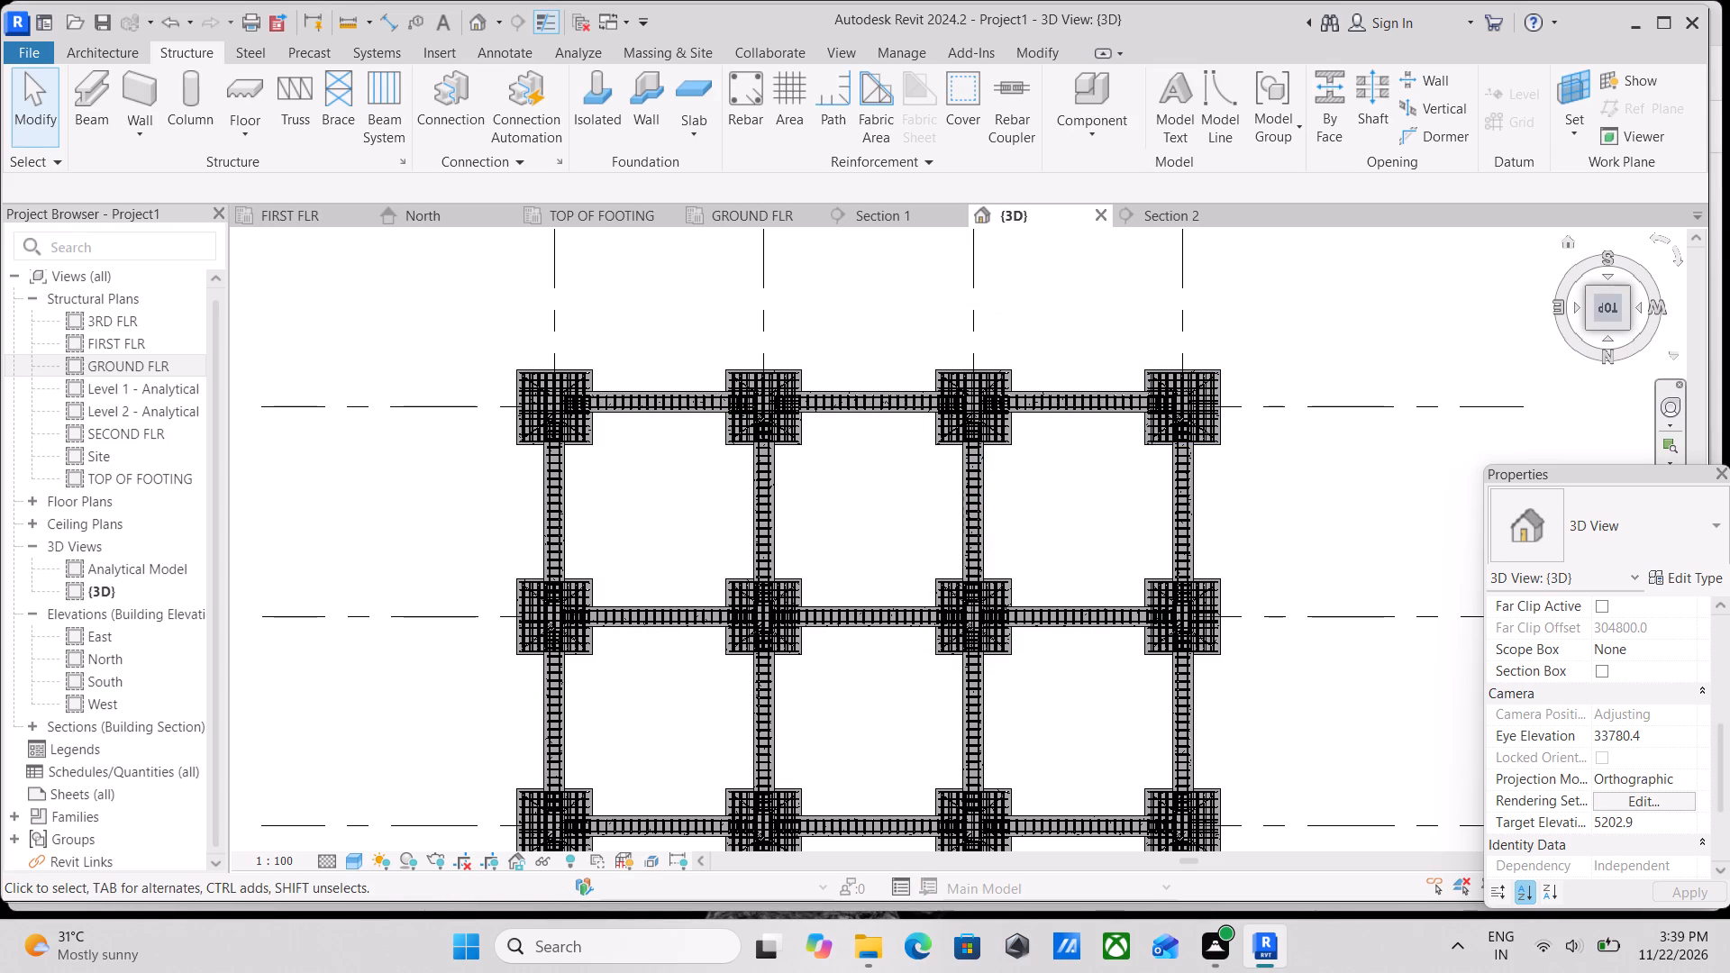
click(1625, 328)
scroll(1289, 634, up, 6)
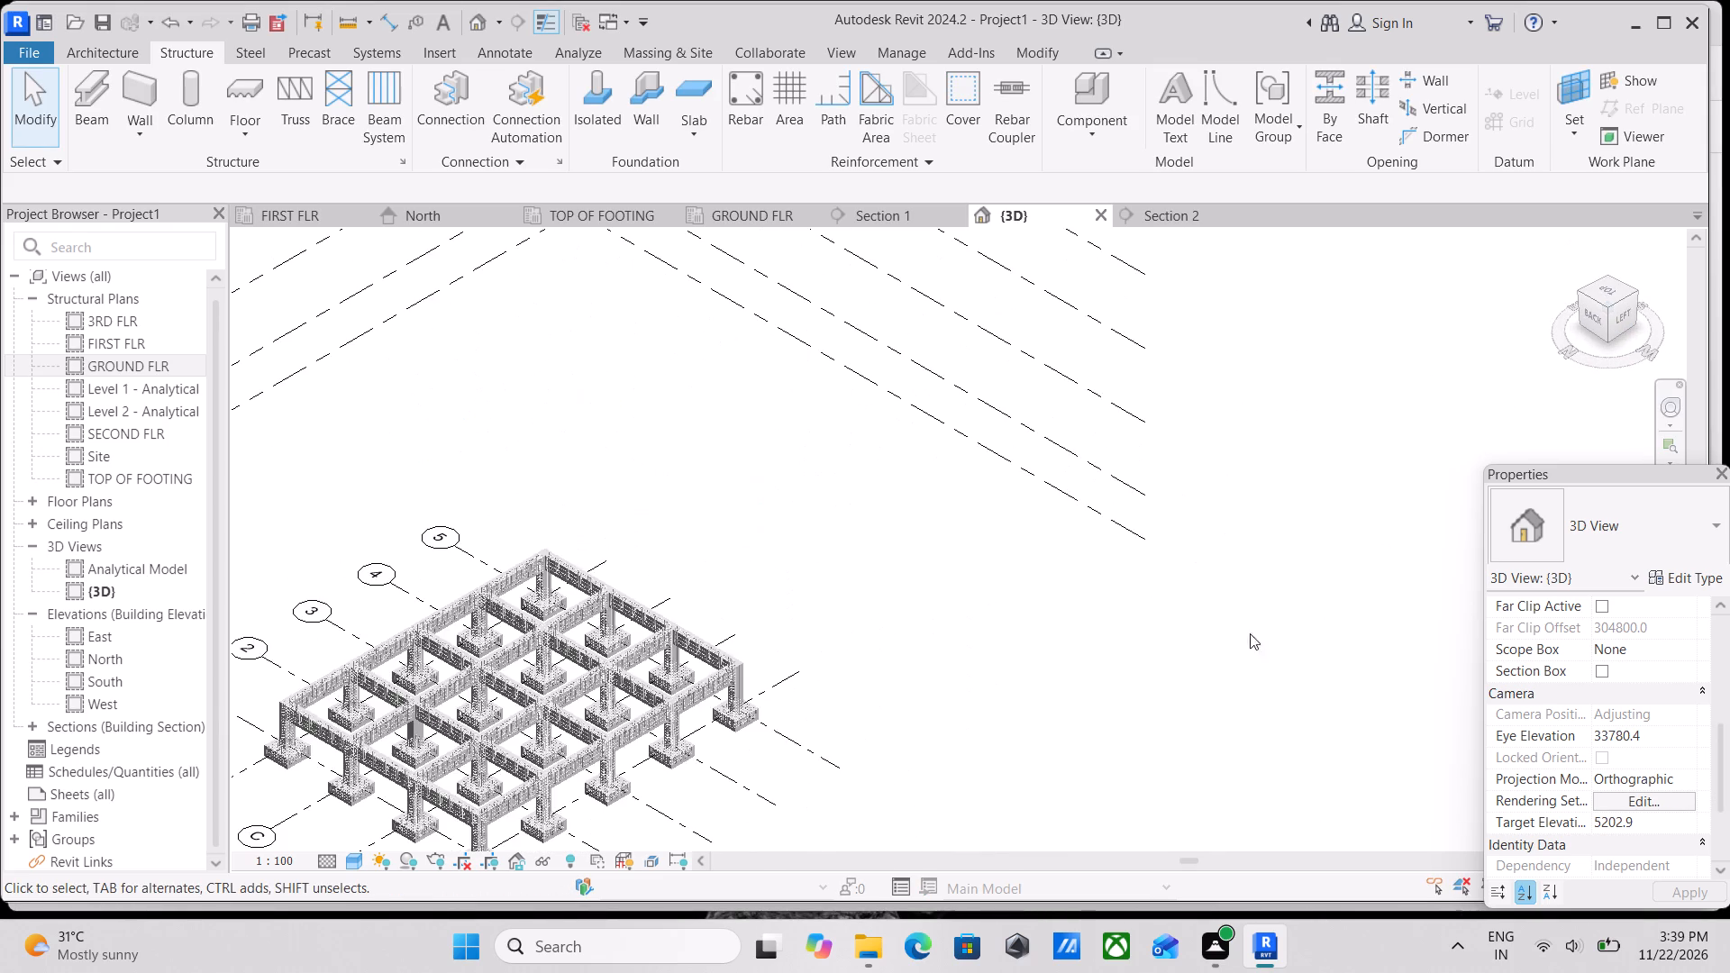
scroll(822, 687, up, 4)
middle_drag(814, 678, 1057, 631)
scroll(922, 628, up, 4)
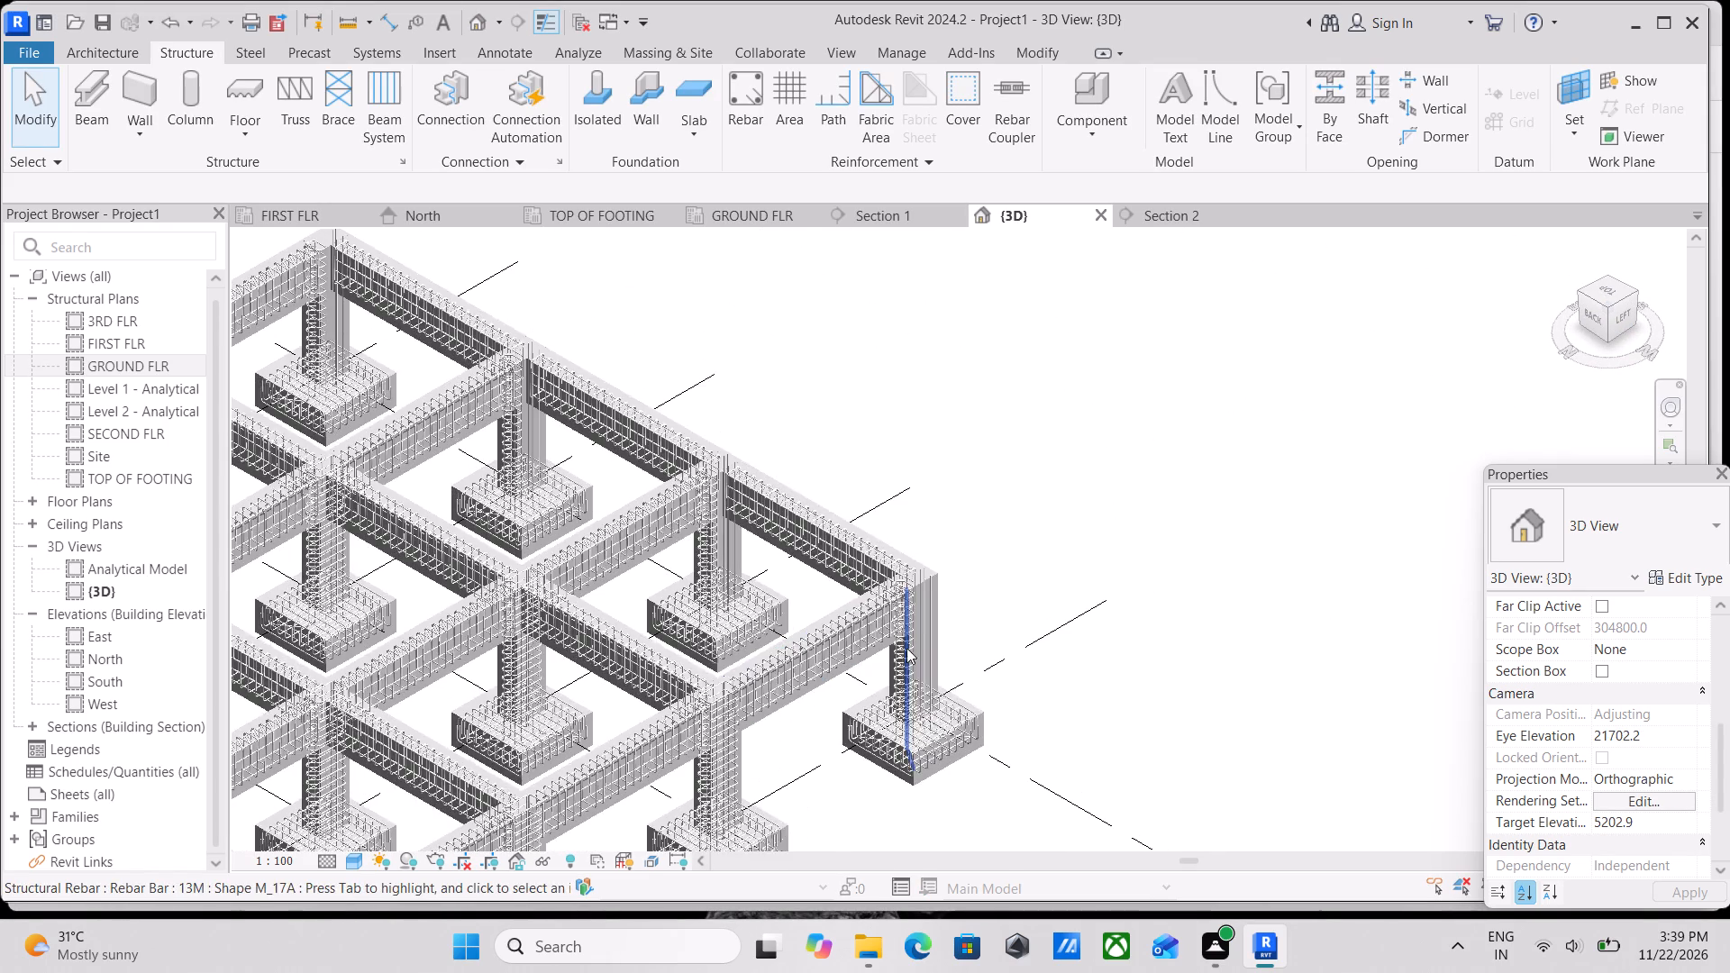
scroll(900, 660, up, 1)
scroll(923, 568, up, 4)
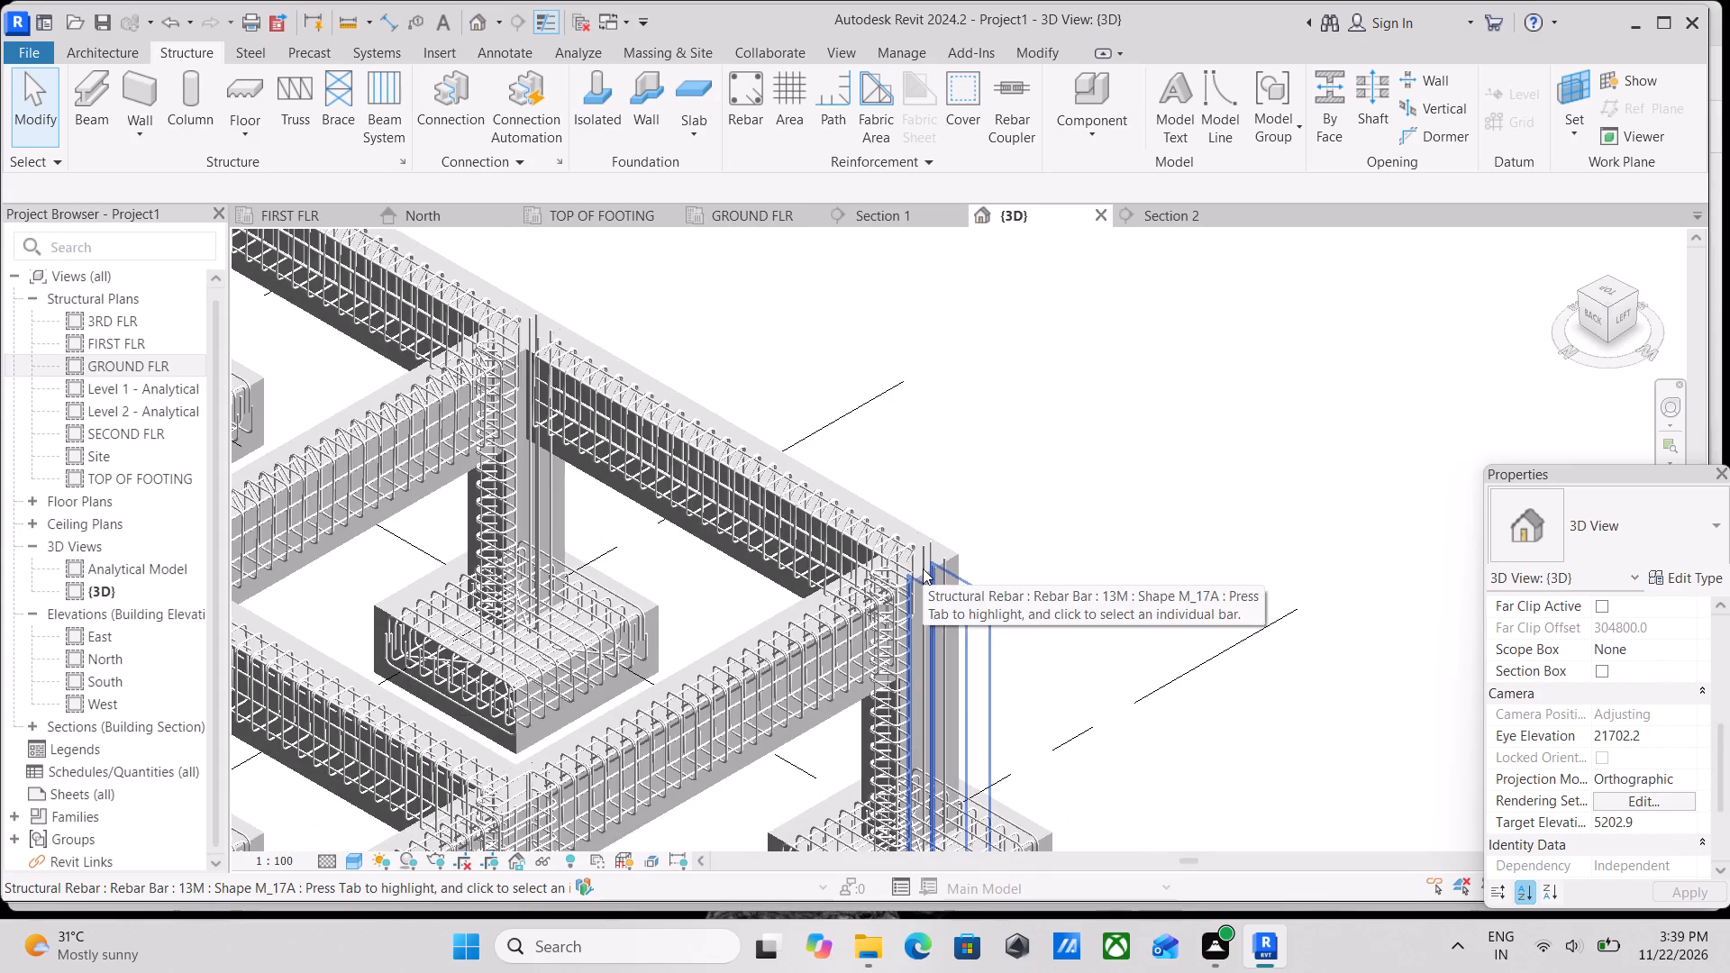
scroll(976, 571, down, 14)
middle_drag(943, 541, 1046, 541)
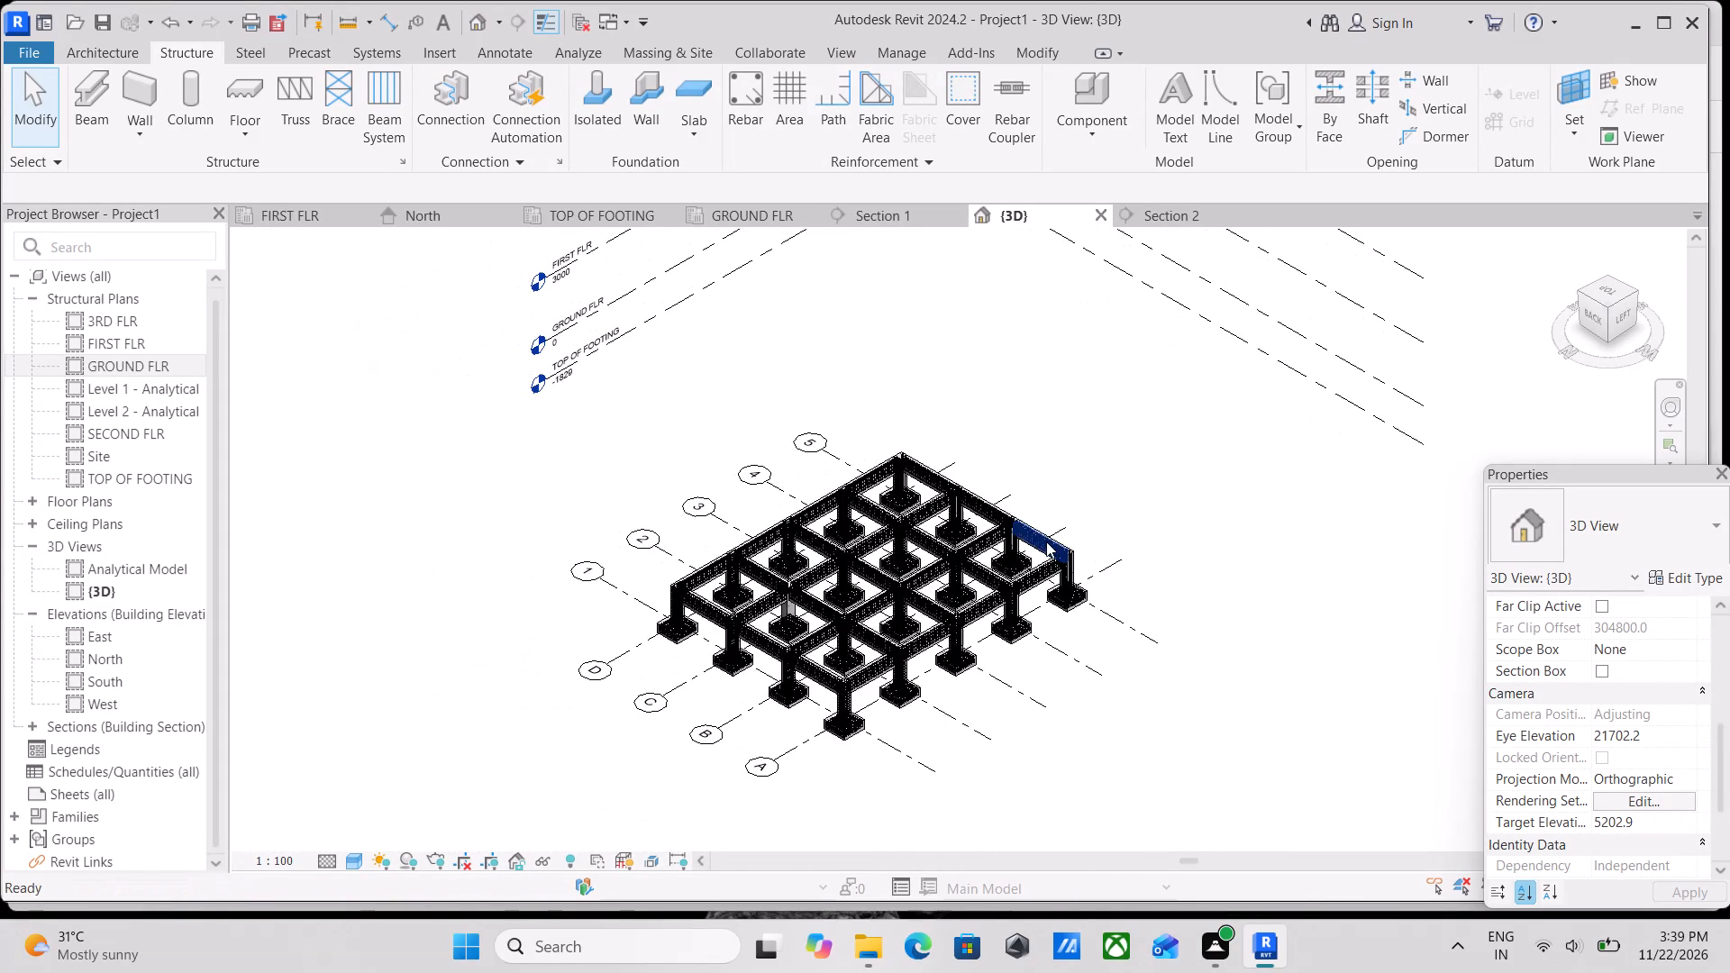
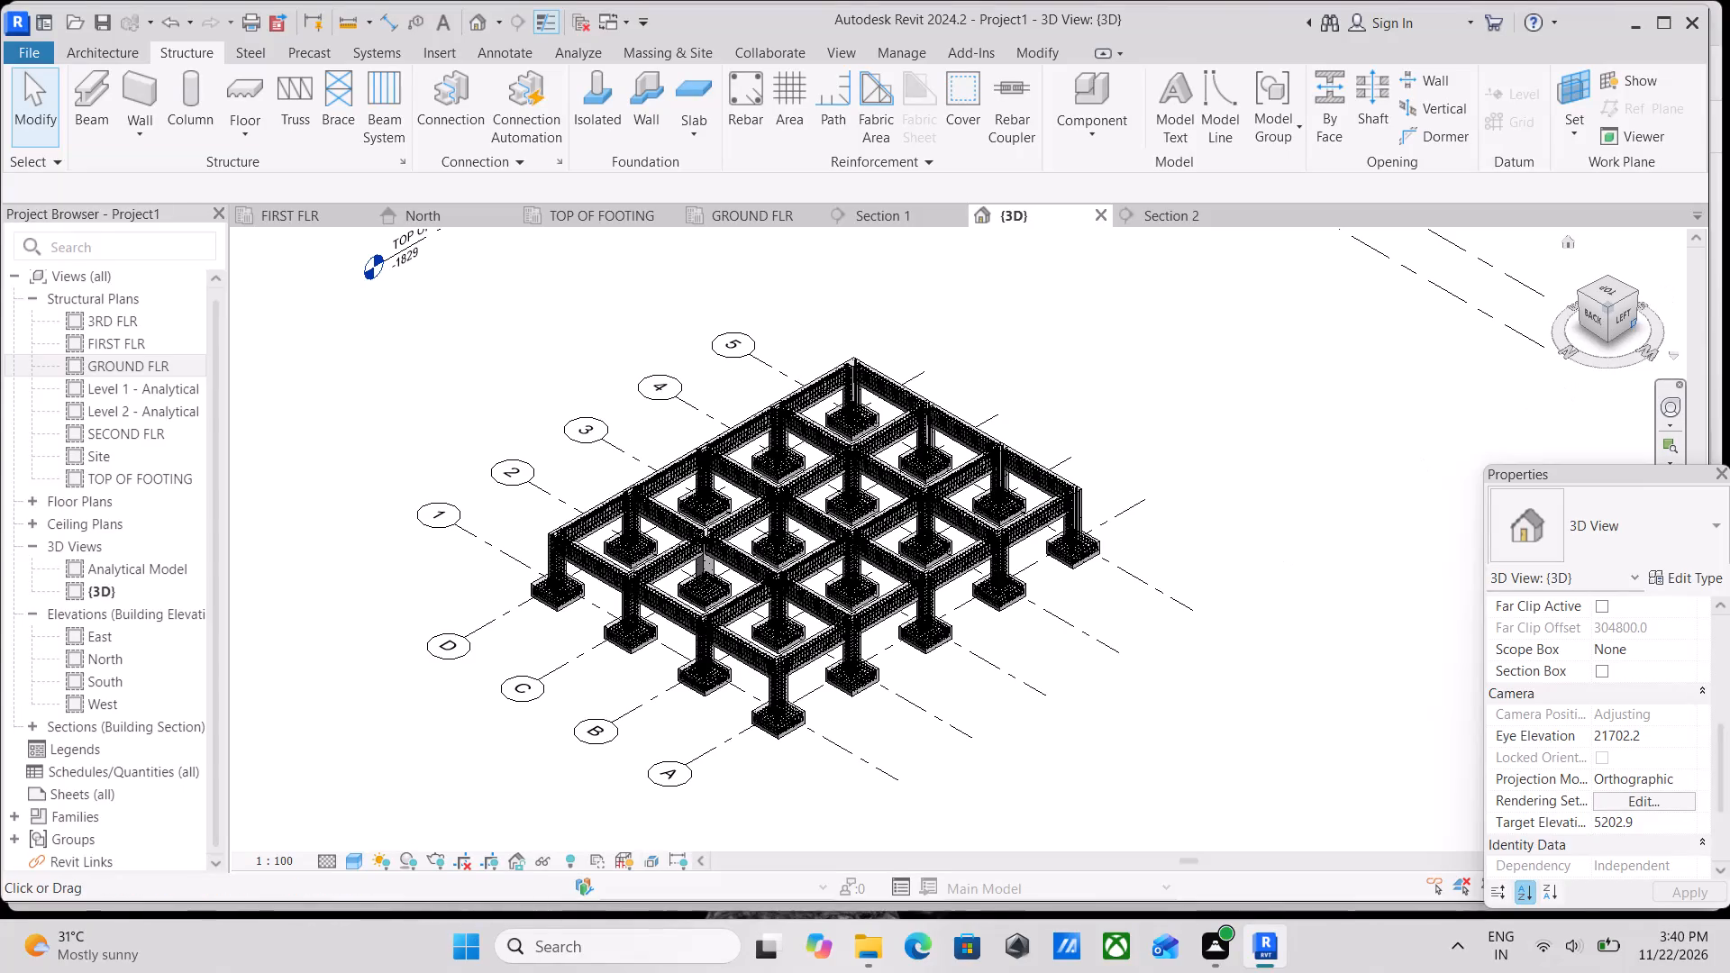
Orient the 3D view to the model's left side, showing the grids and levels in elevation.
click(1630, 314)
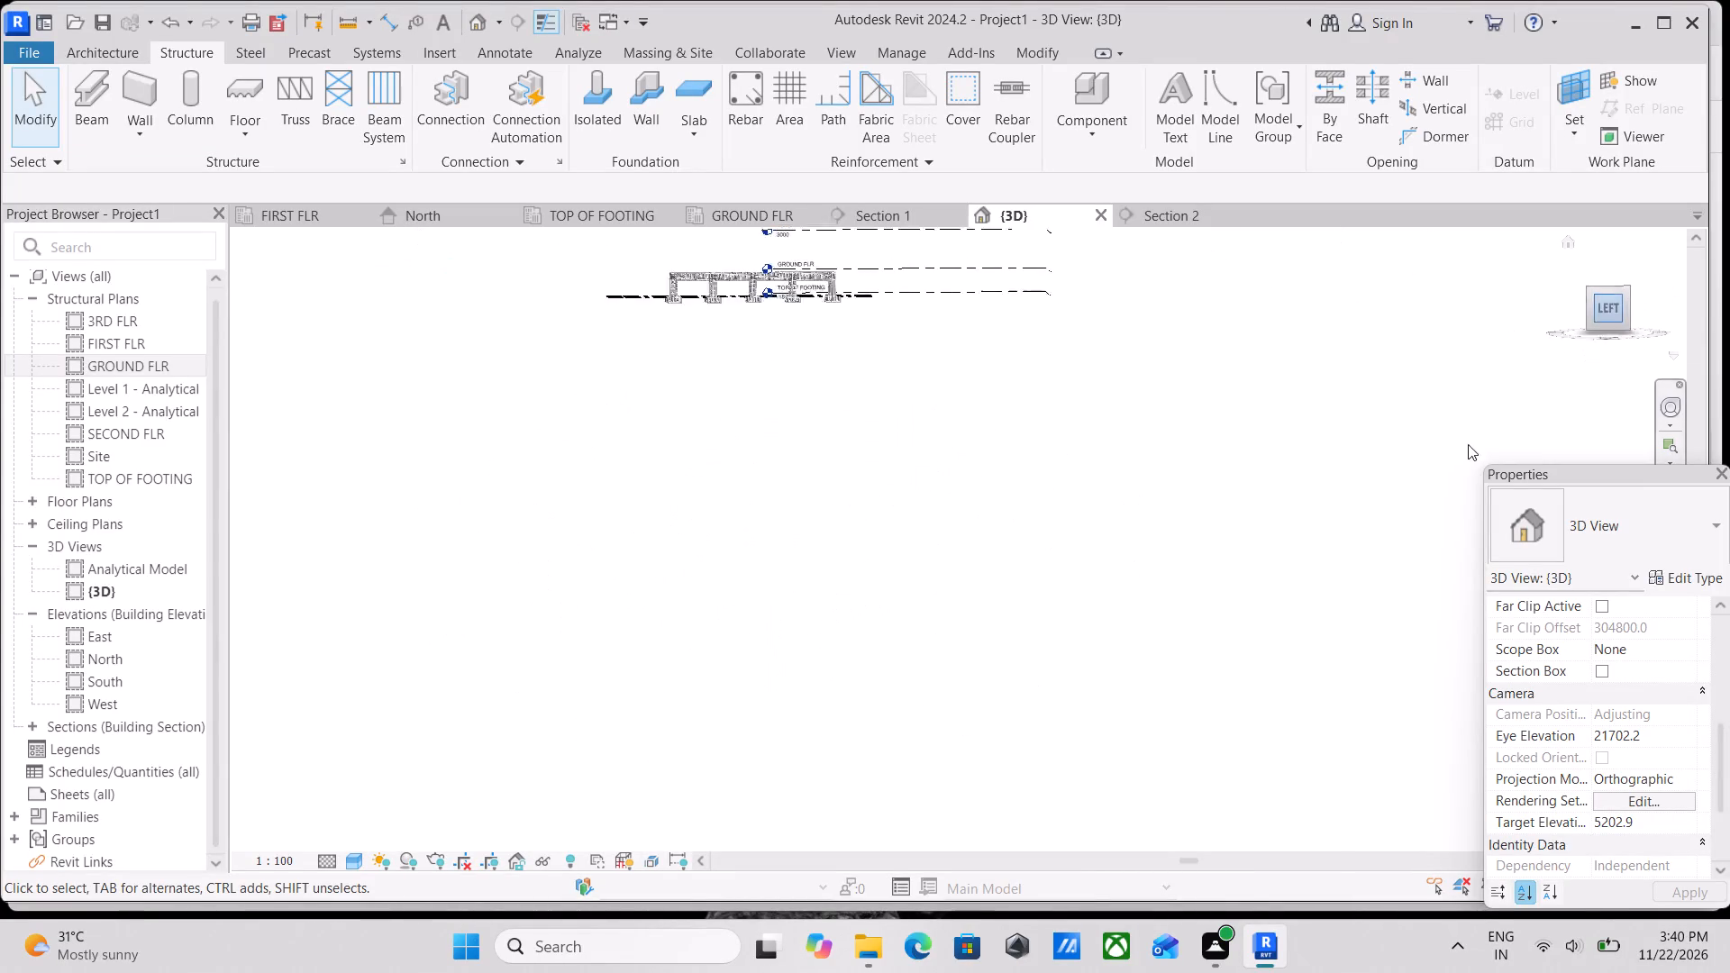
scroll(958, 652, up, 2)
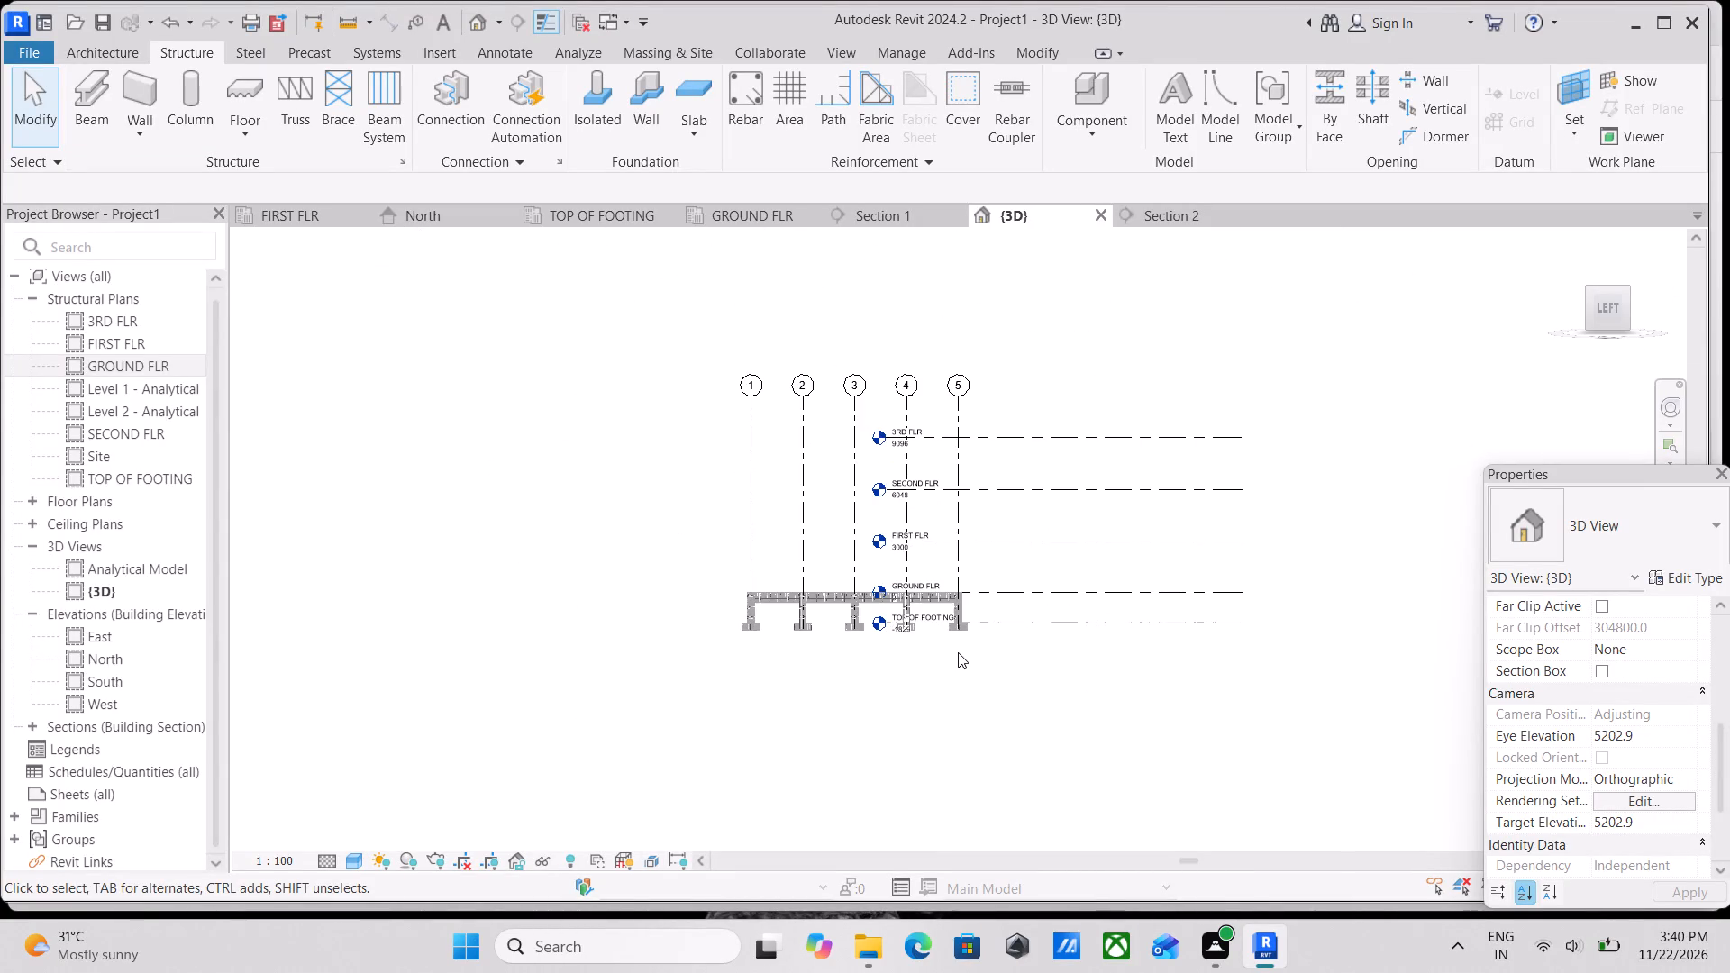
scroll(980, 759, up, 2)
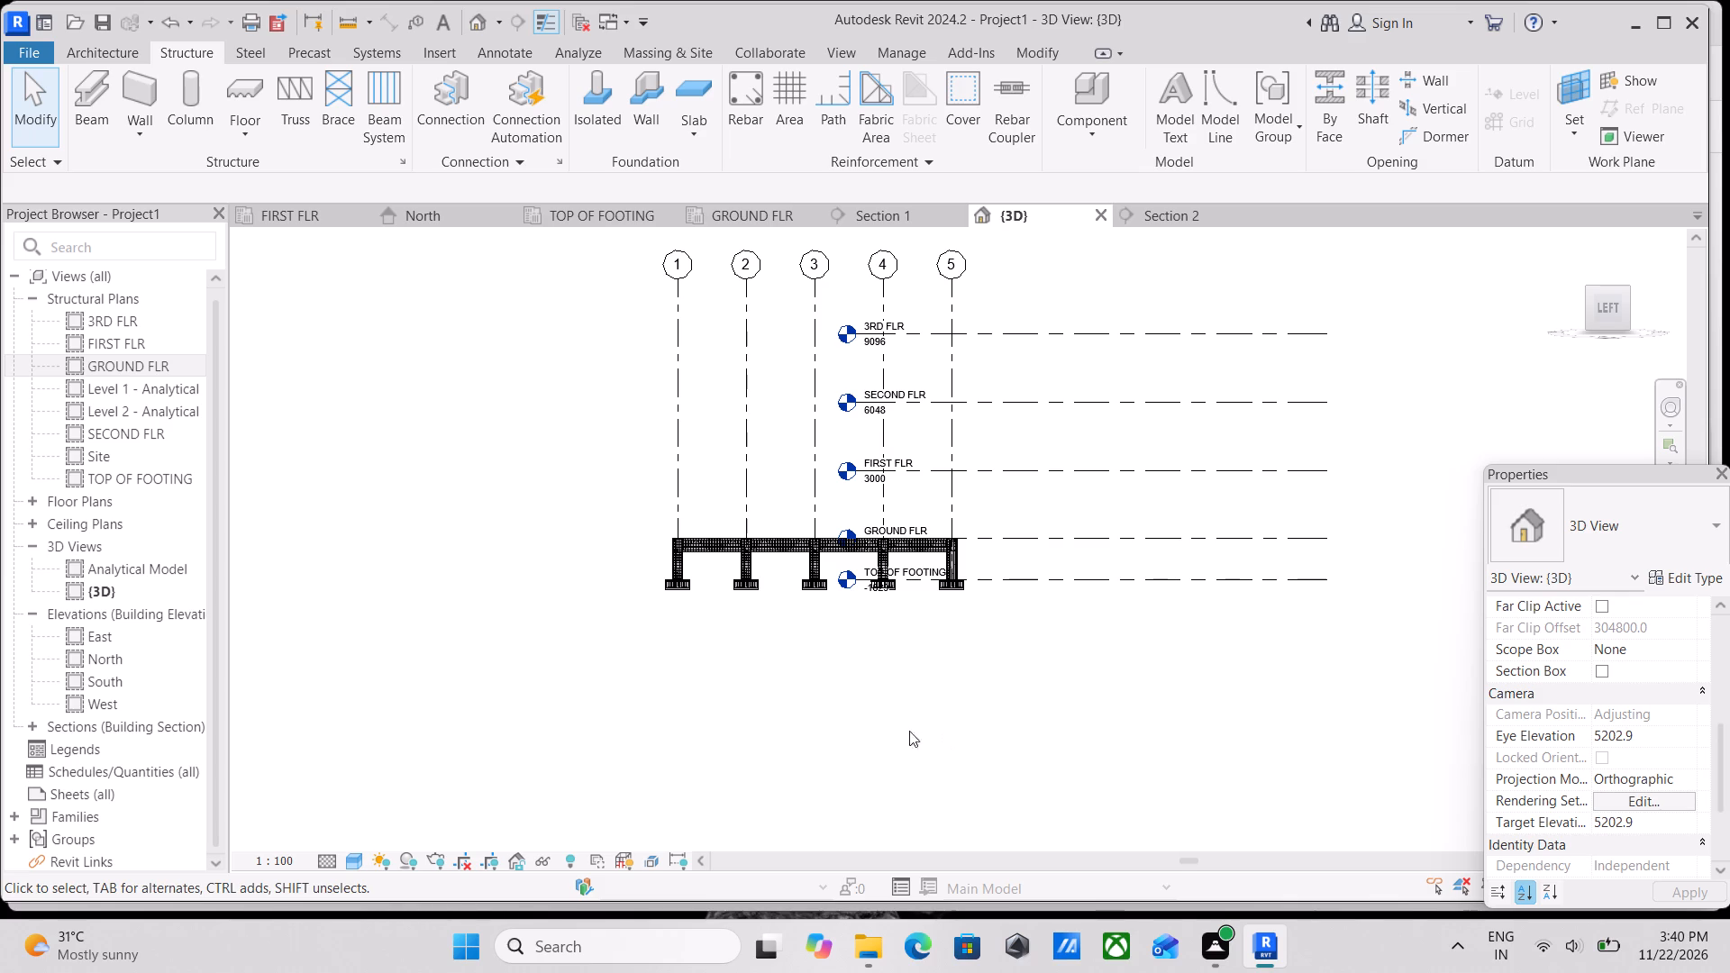
scroll(1031, 609, up, 4)
scroll(951, 542, up, 3)
scroll(954, 516, down, 6)
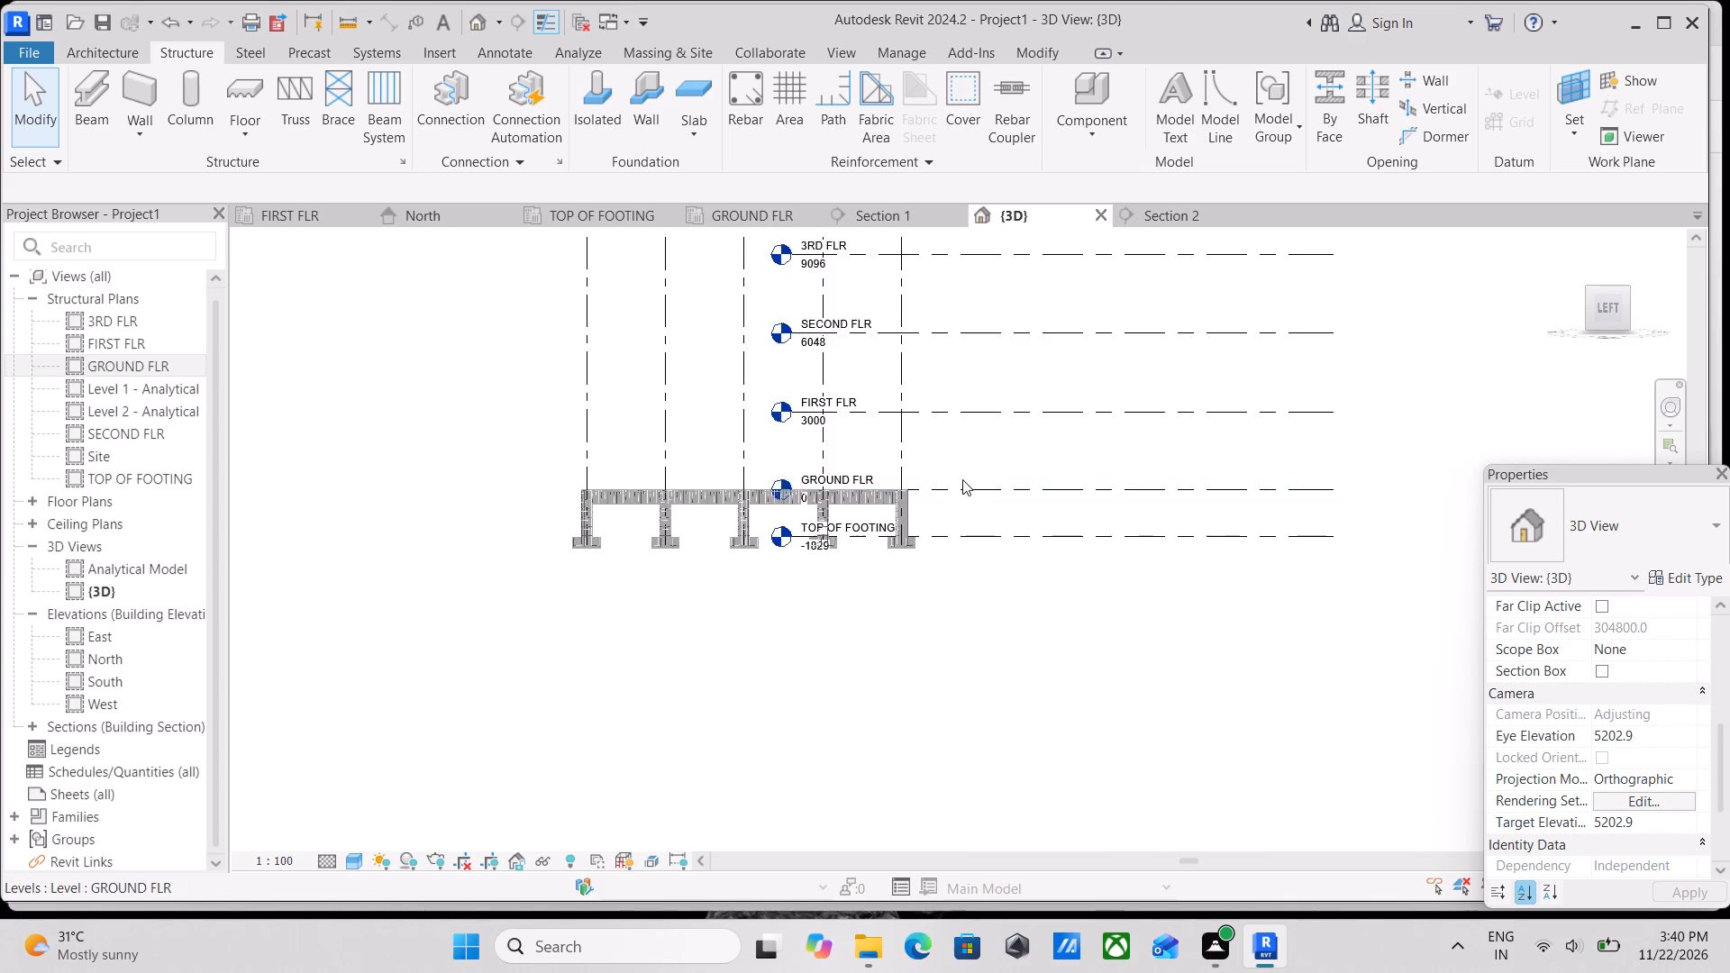
scroll(962, 479, down, 4)
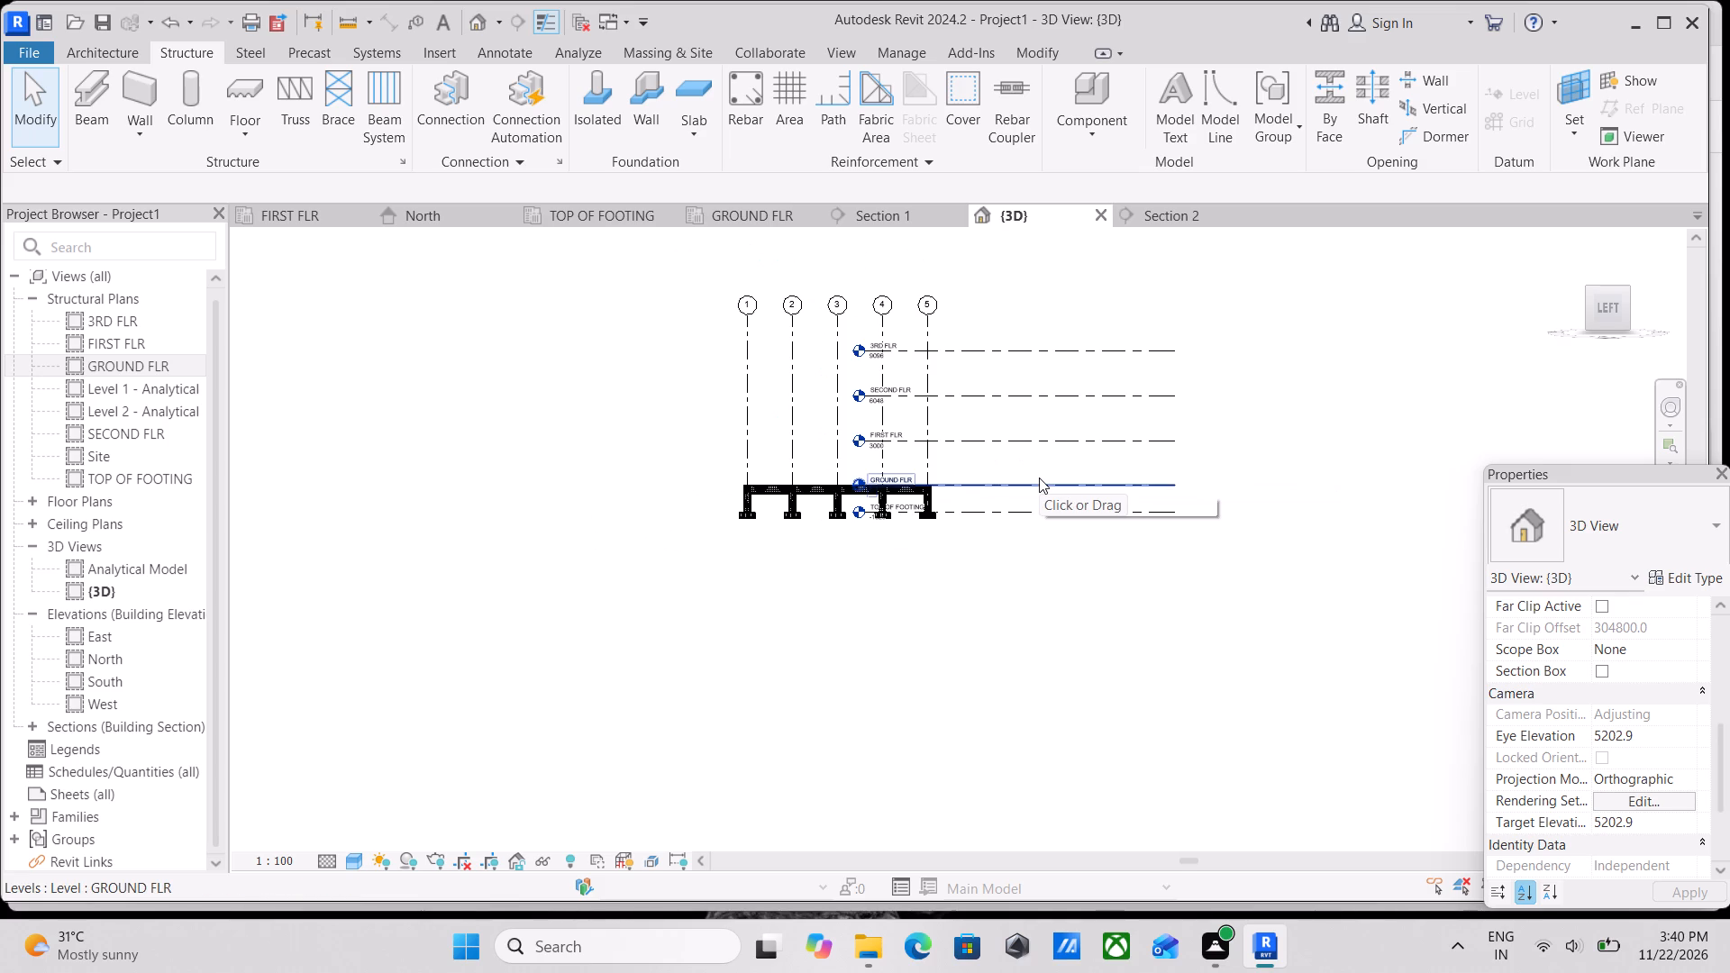
scroll(1017, 482, up, 4)
Extend the TOP OF FOOTING level line so its head sits outside the structure, beyond grid 1.
click(976, 528)
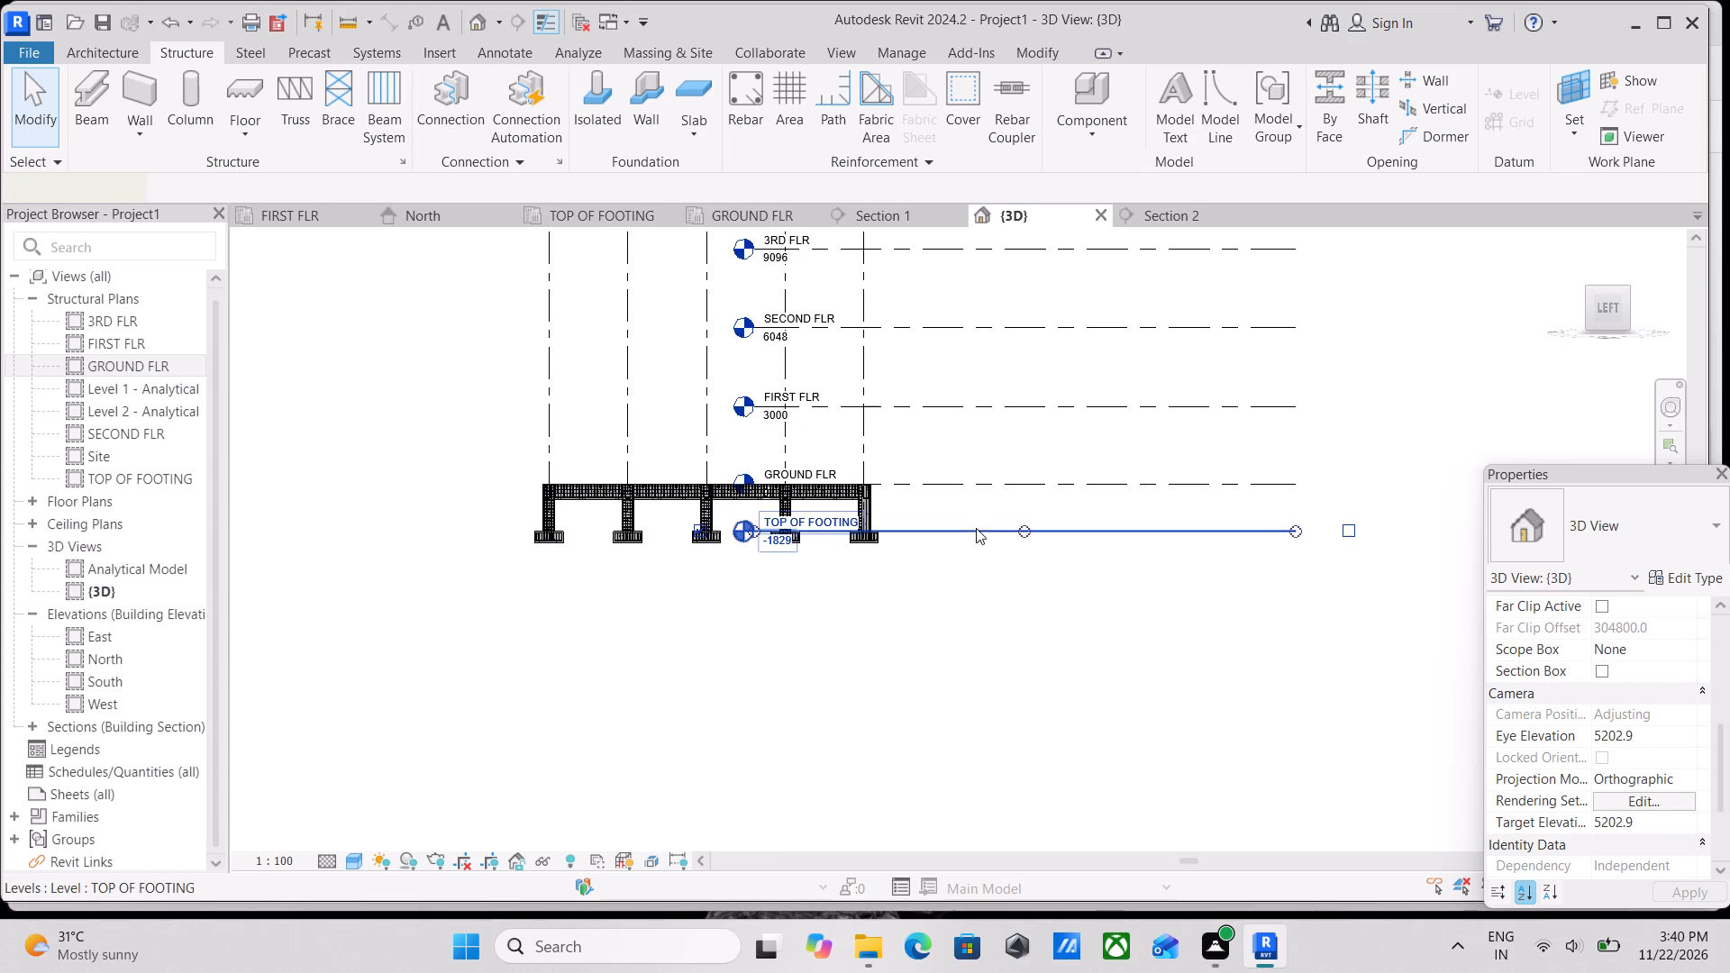
scroll(824, 557, up, 3)
scroll(723, 533, up, 4)
scroll(661, 585, down, 2)
middle_drag(663, 586, 1053, 744)
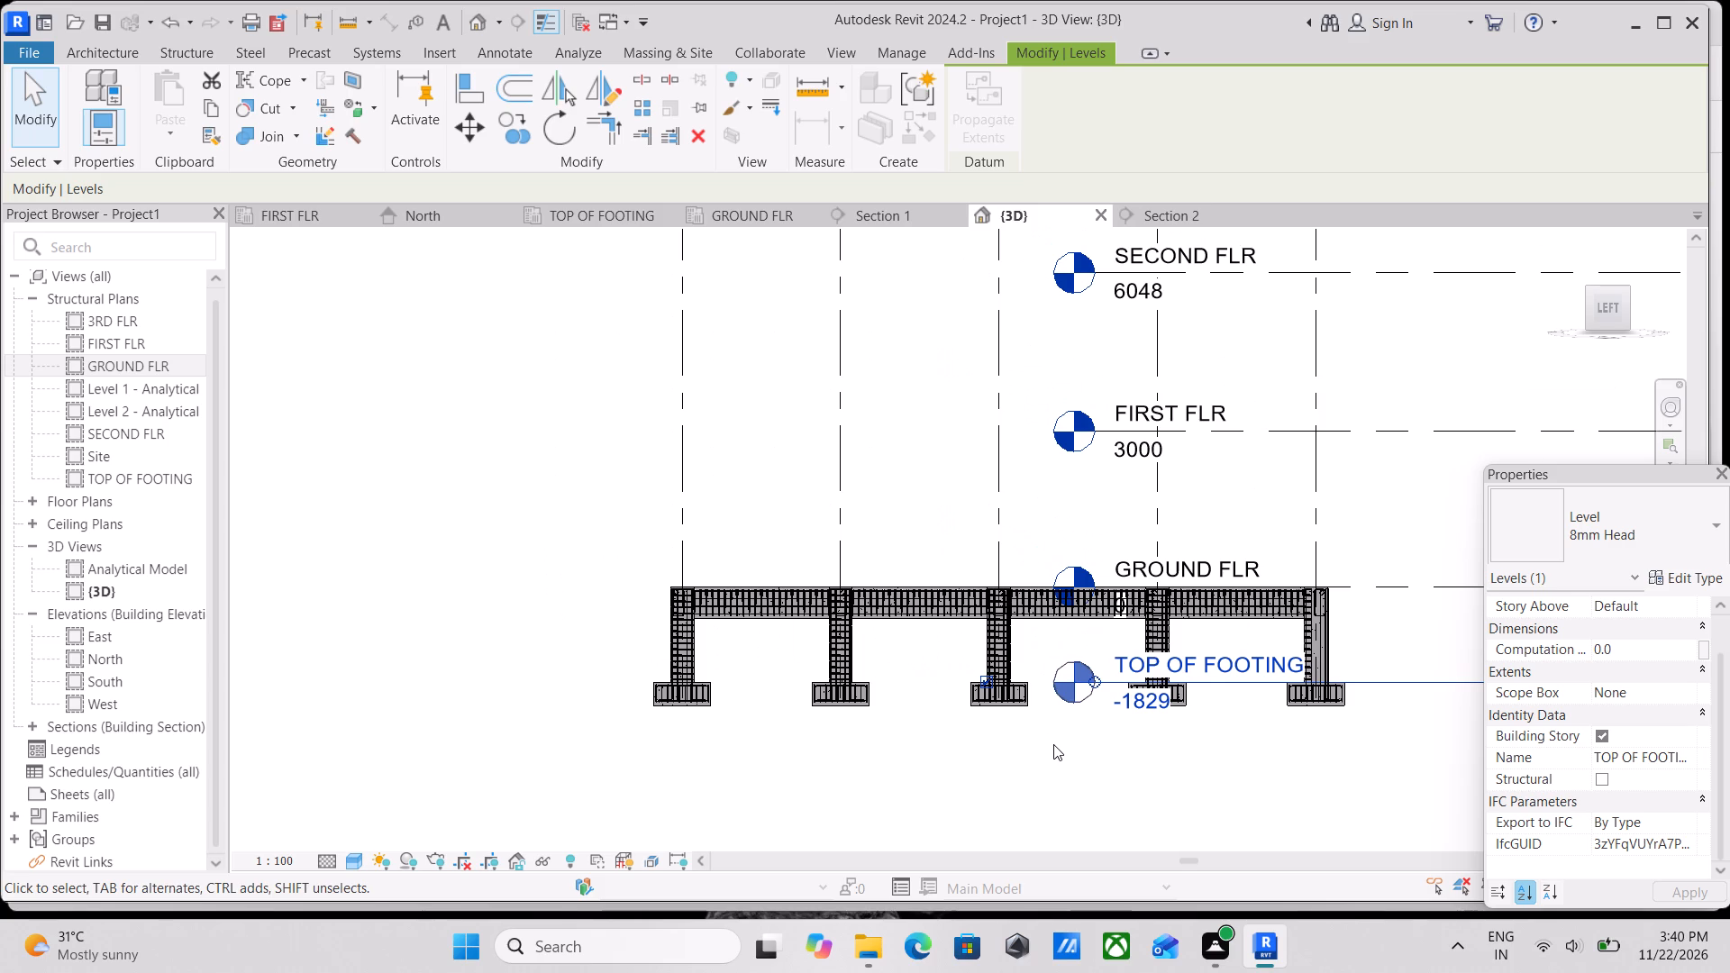
scroll(1052, 741, up, 3)
drag(1116, 649, 1037, 648)
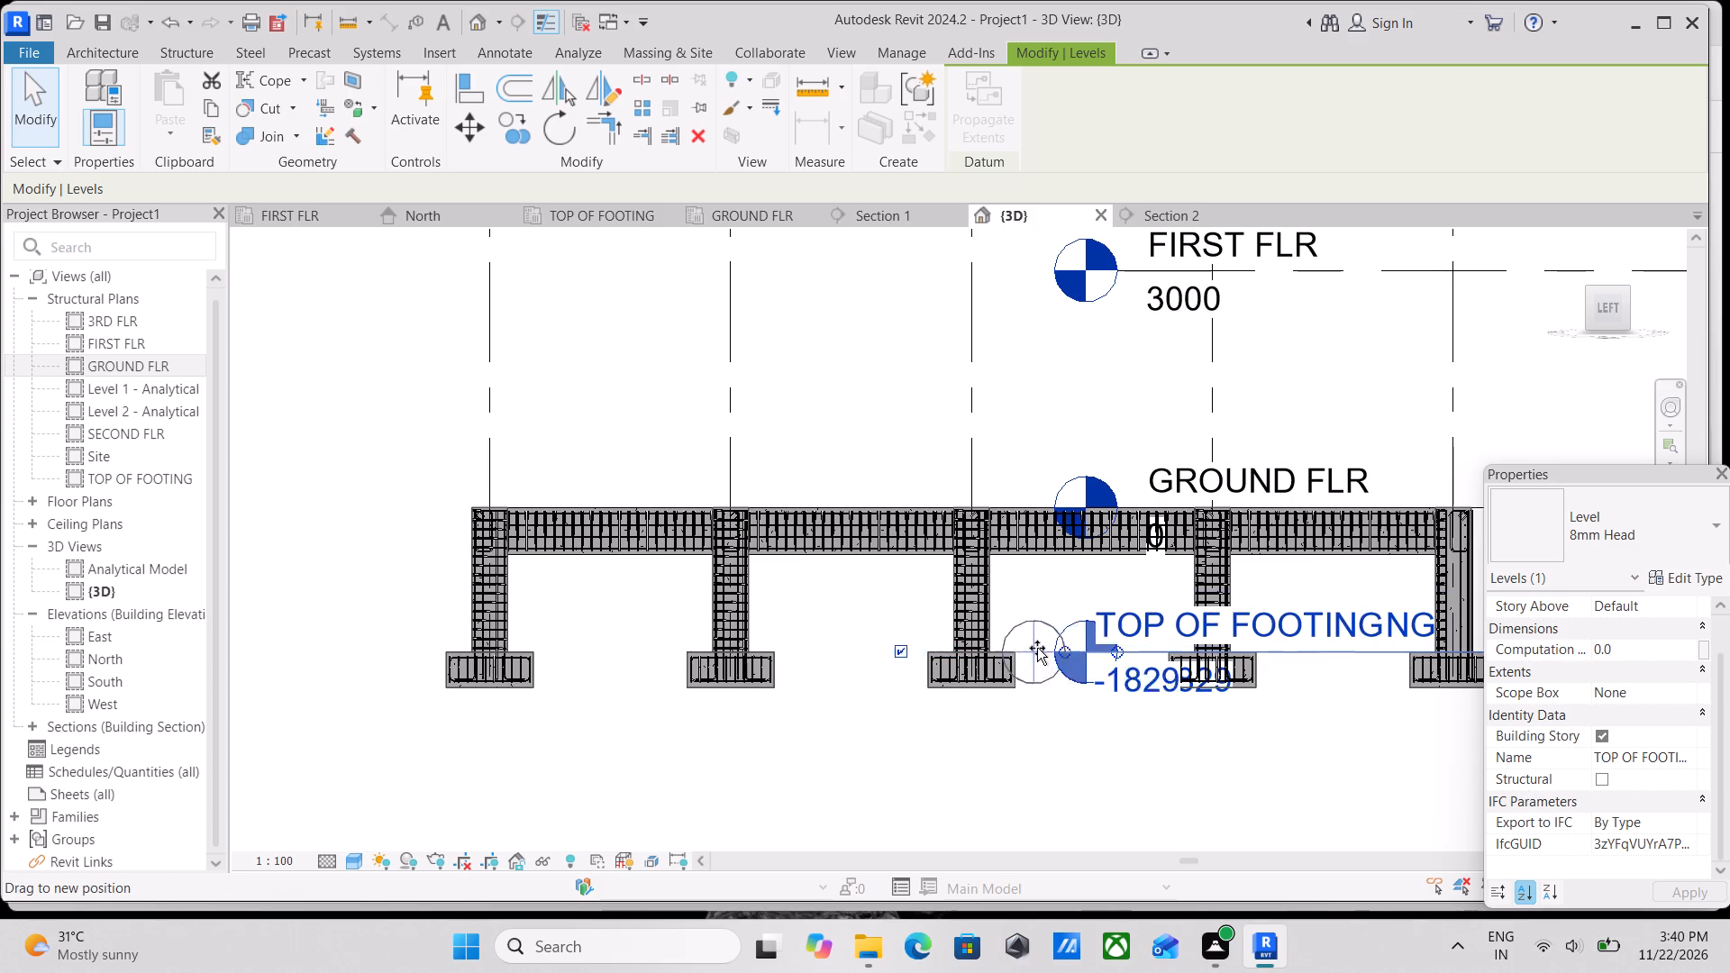
drag(1037, 648, 511, 687)
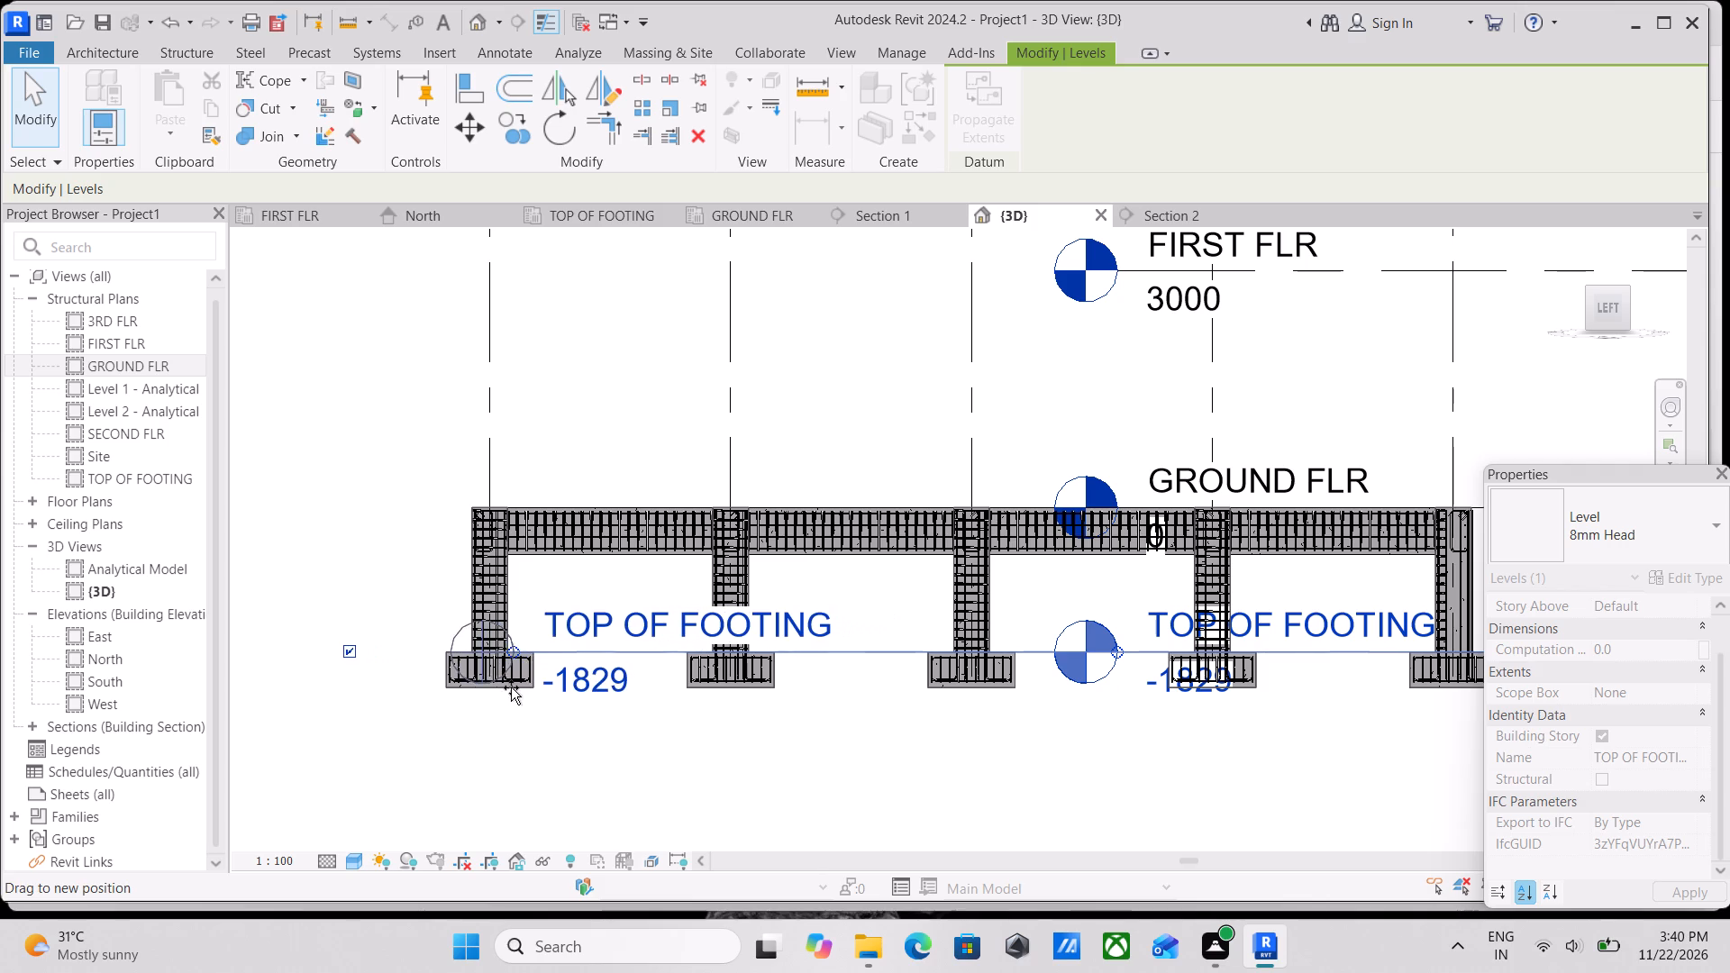
drag(511, 687, 590, 711)
scroll(592, 711, down, 4)
middle_drag(626, 719, 1026, 741)
scroll(1014, 732, up, 4)
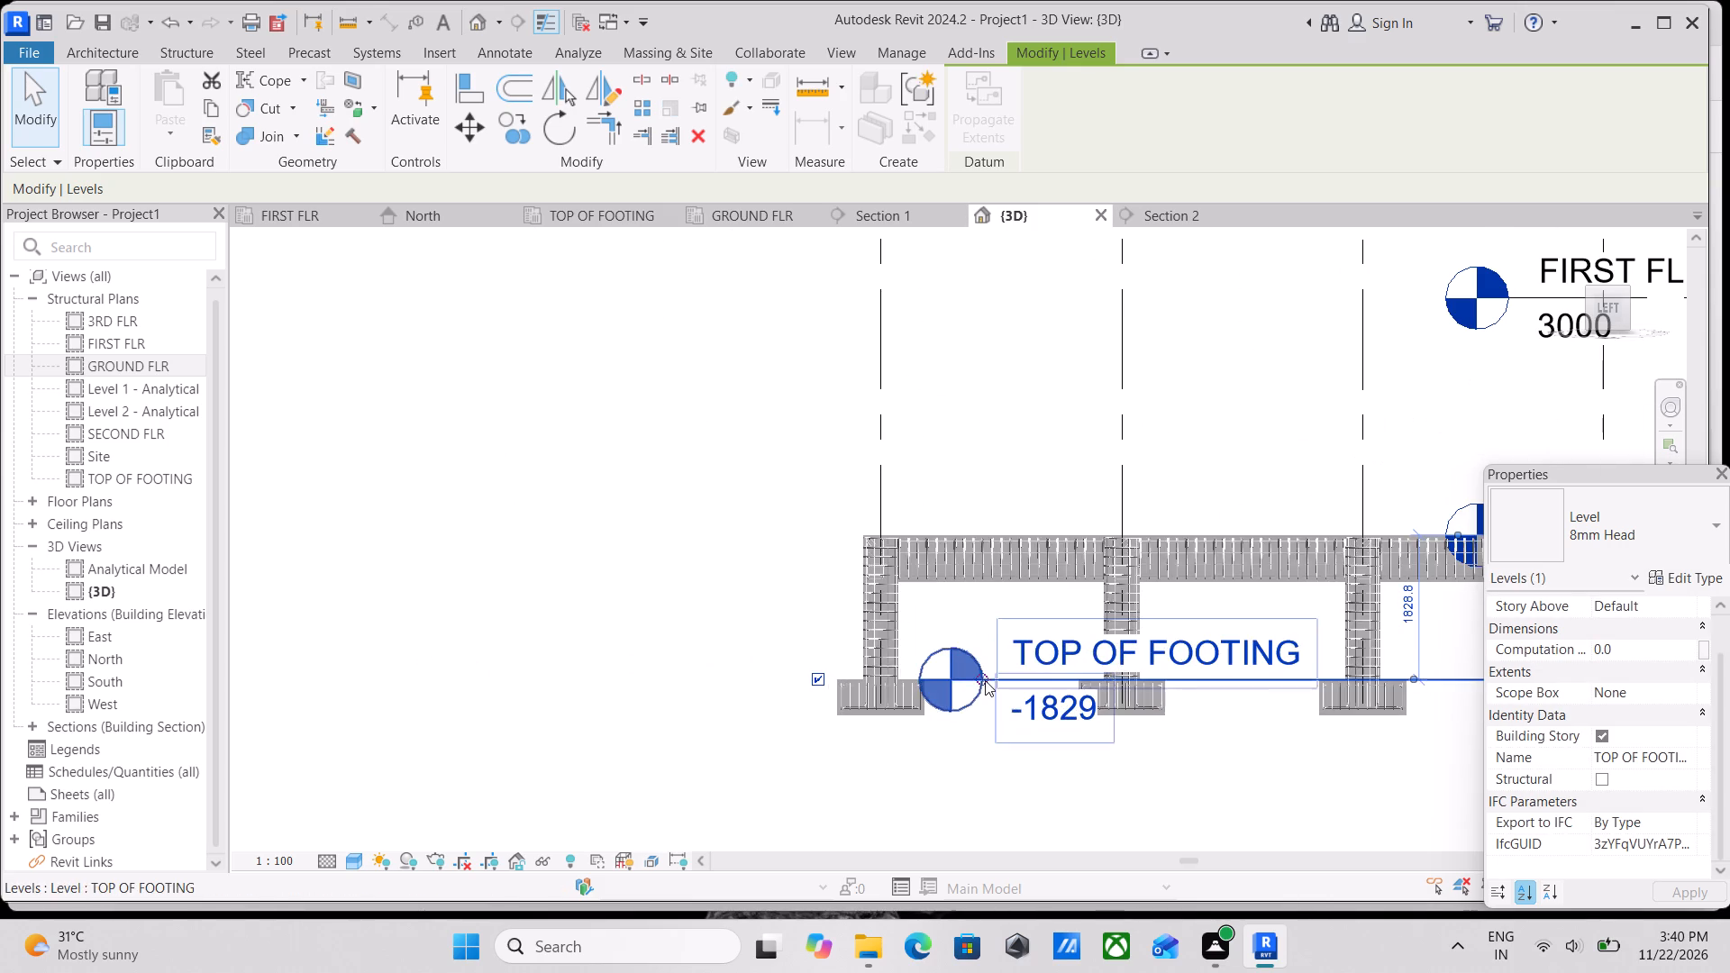
drag(985, 680, 660, 686)
scroll(757, 742, down, 5)
middle_drag(797, 741, 821, 768)
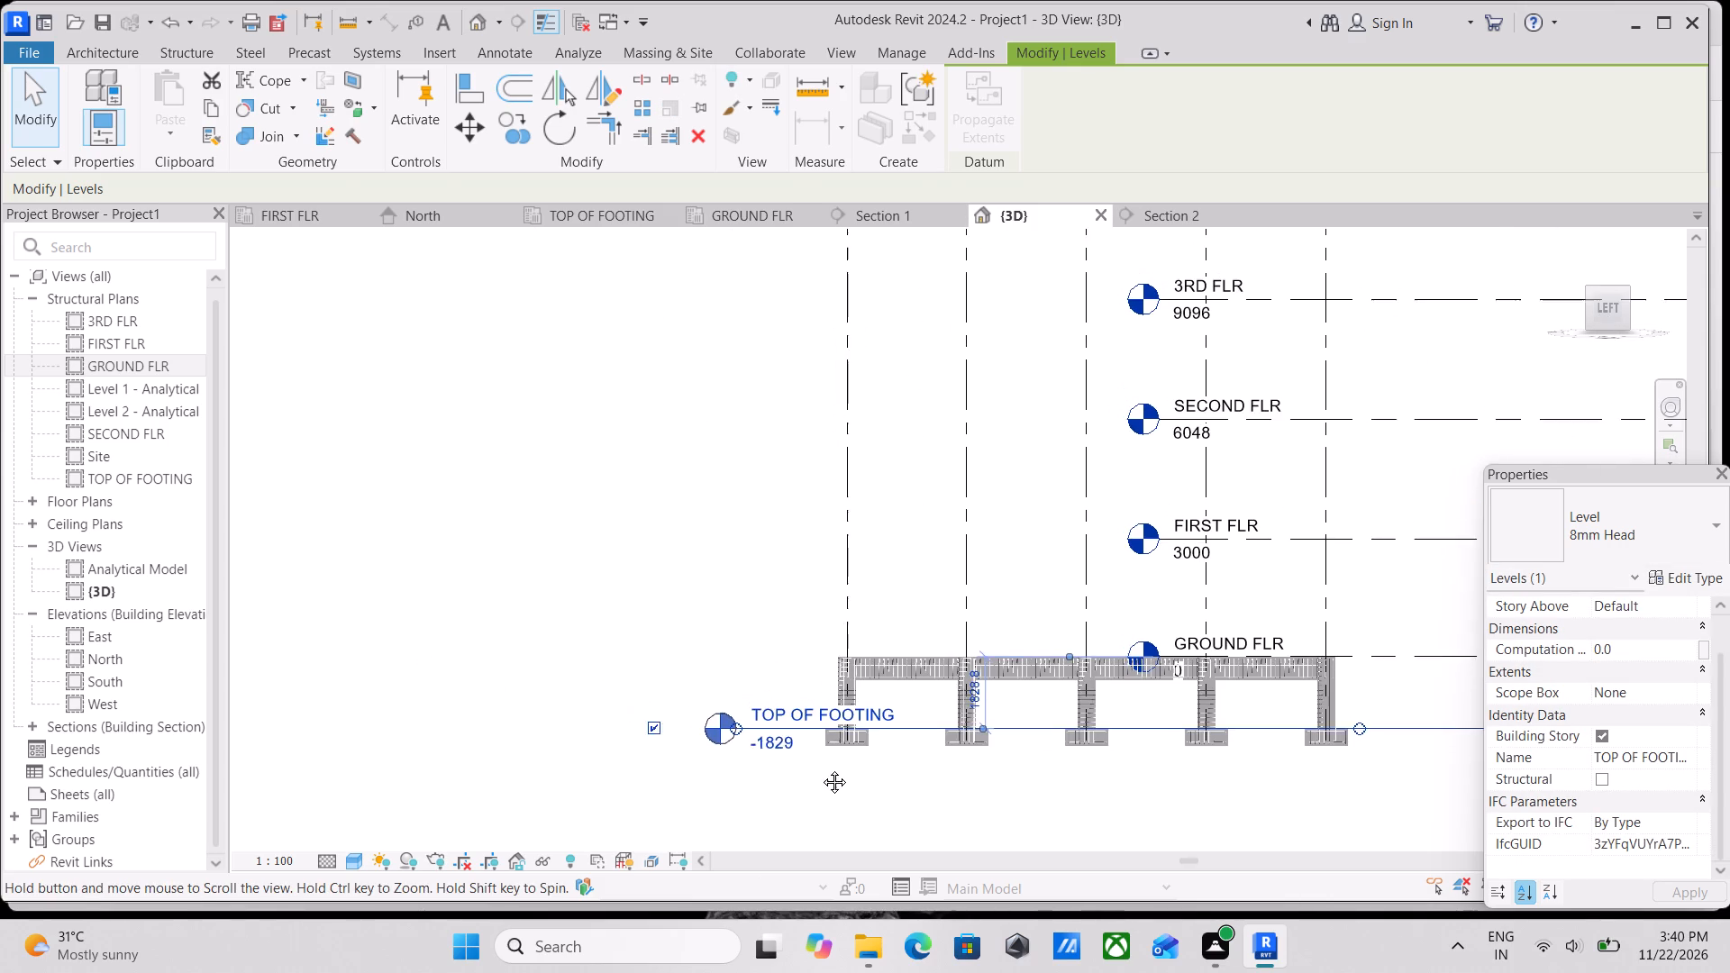
middle_drag(821, 768, 833, 775)
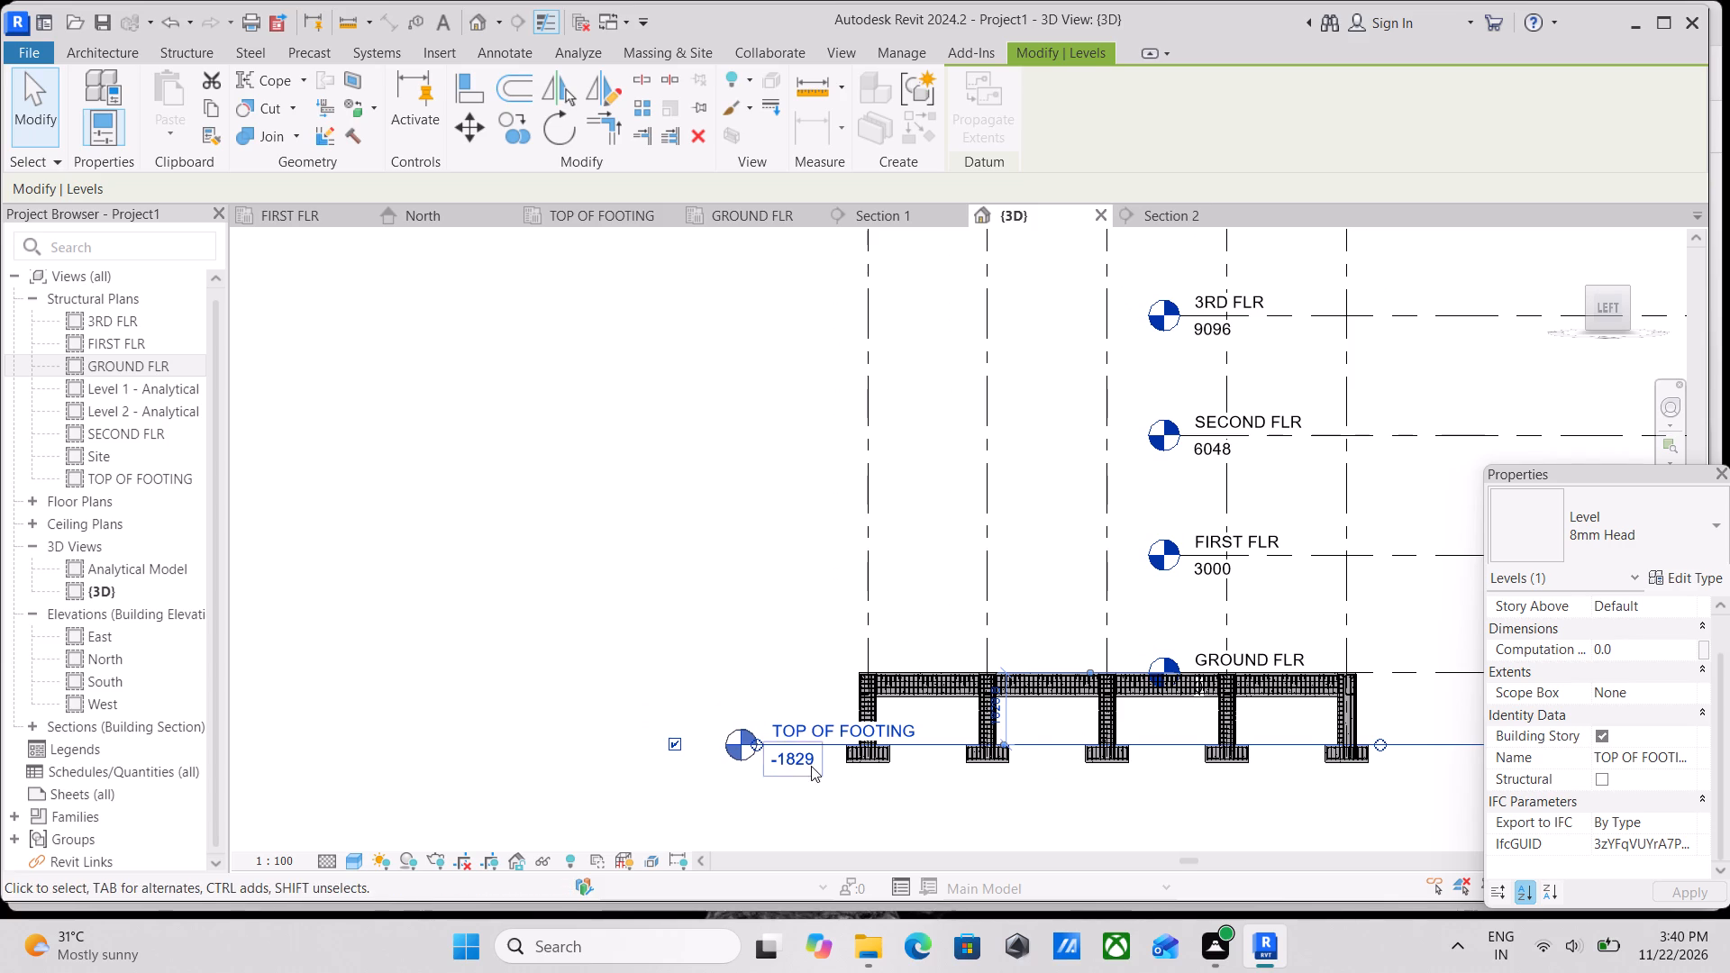
key(Escape)
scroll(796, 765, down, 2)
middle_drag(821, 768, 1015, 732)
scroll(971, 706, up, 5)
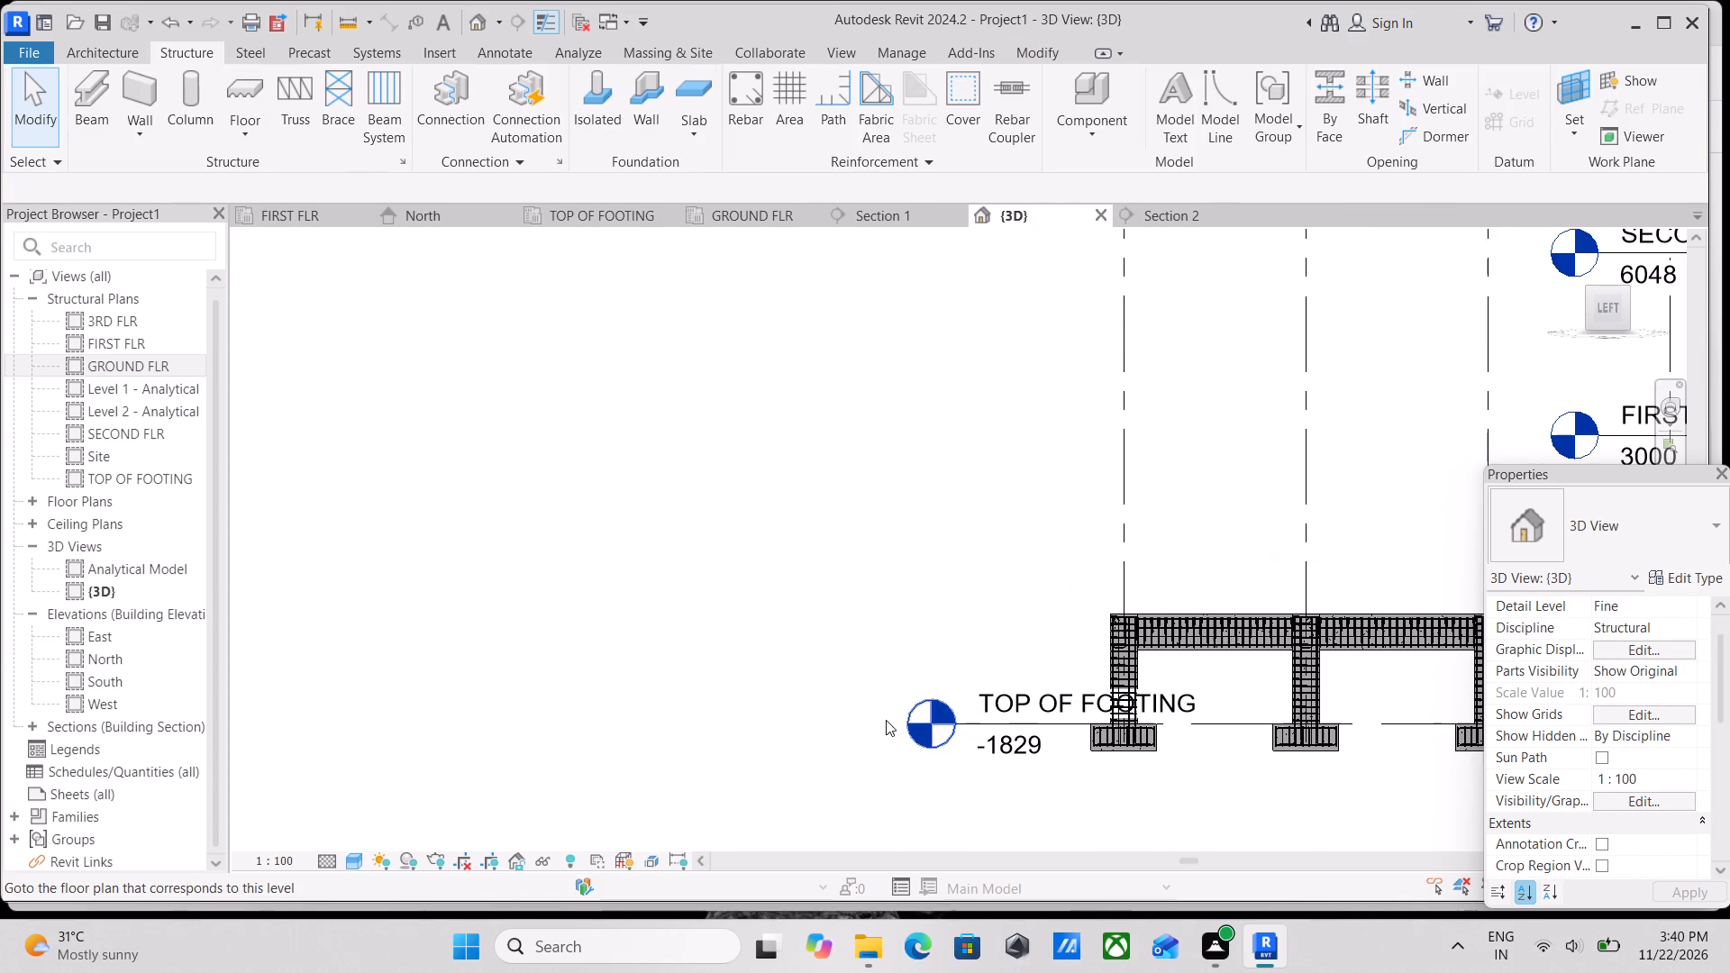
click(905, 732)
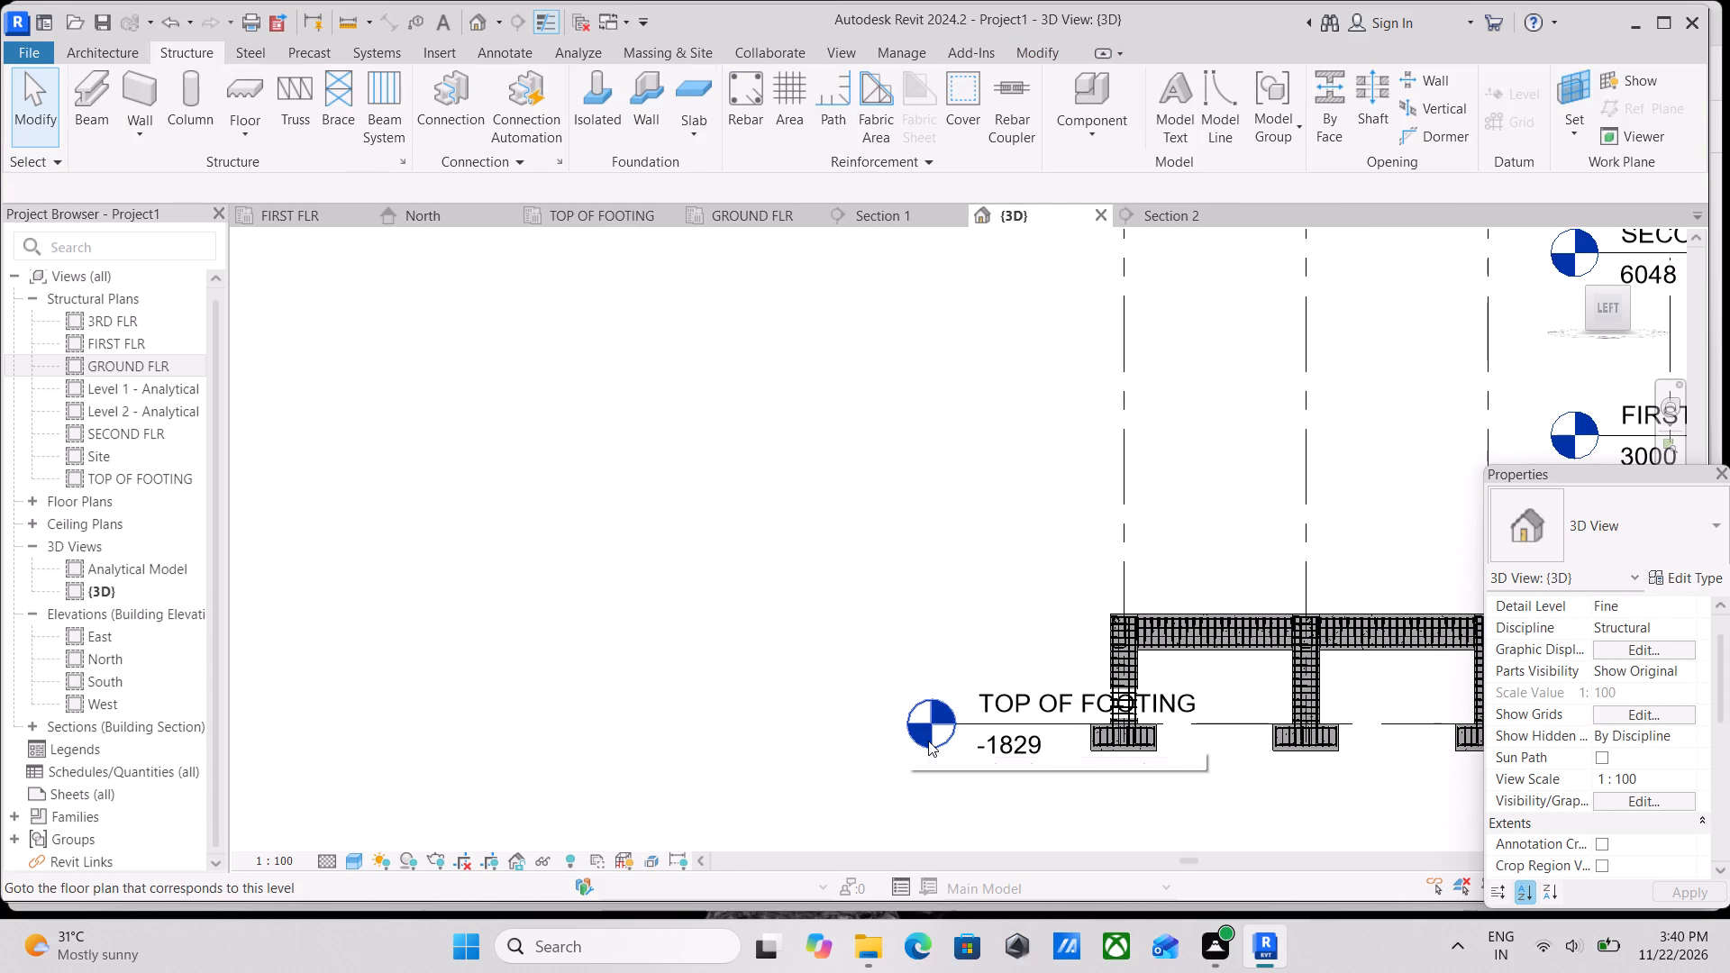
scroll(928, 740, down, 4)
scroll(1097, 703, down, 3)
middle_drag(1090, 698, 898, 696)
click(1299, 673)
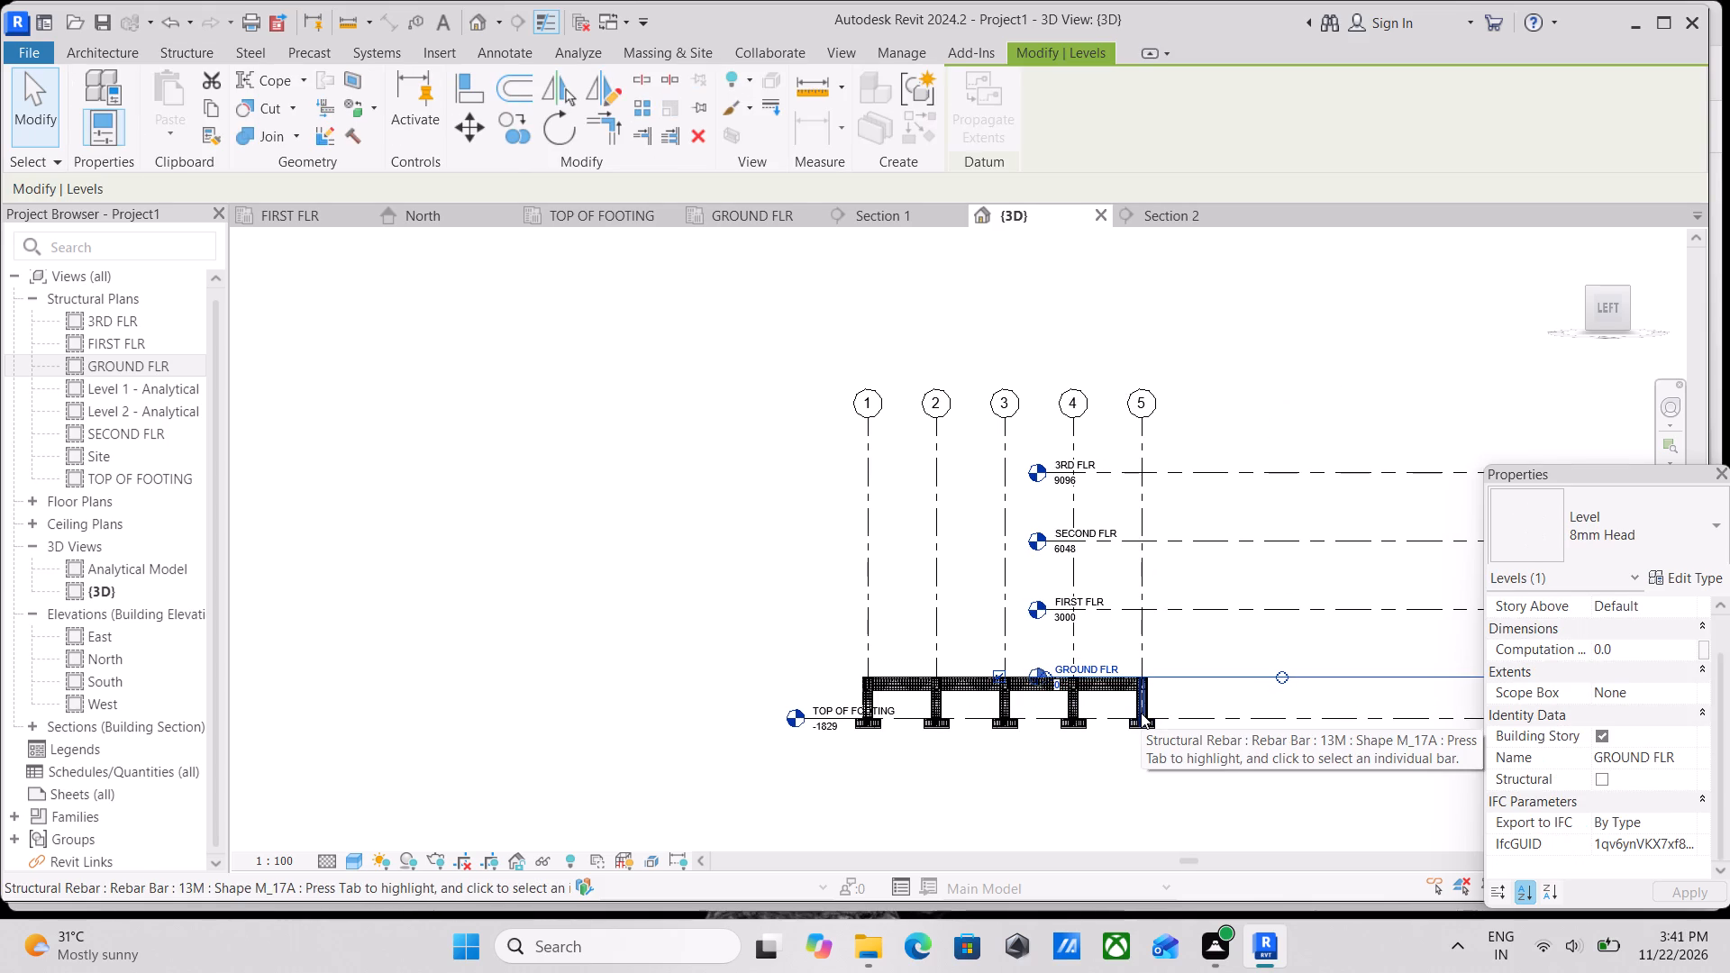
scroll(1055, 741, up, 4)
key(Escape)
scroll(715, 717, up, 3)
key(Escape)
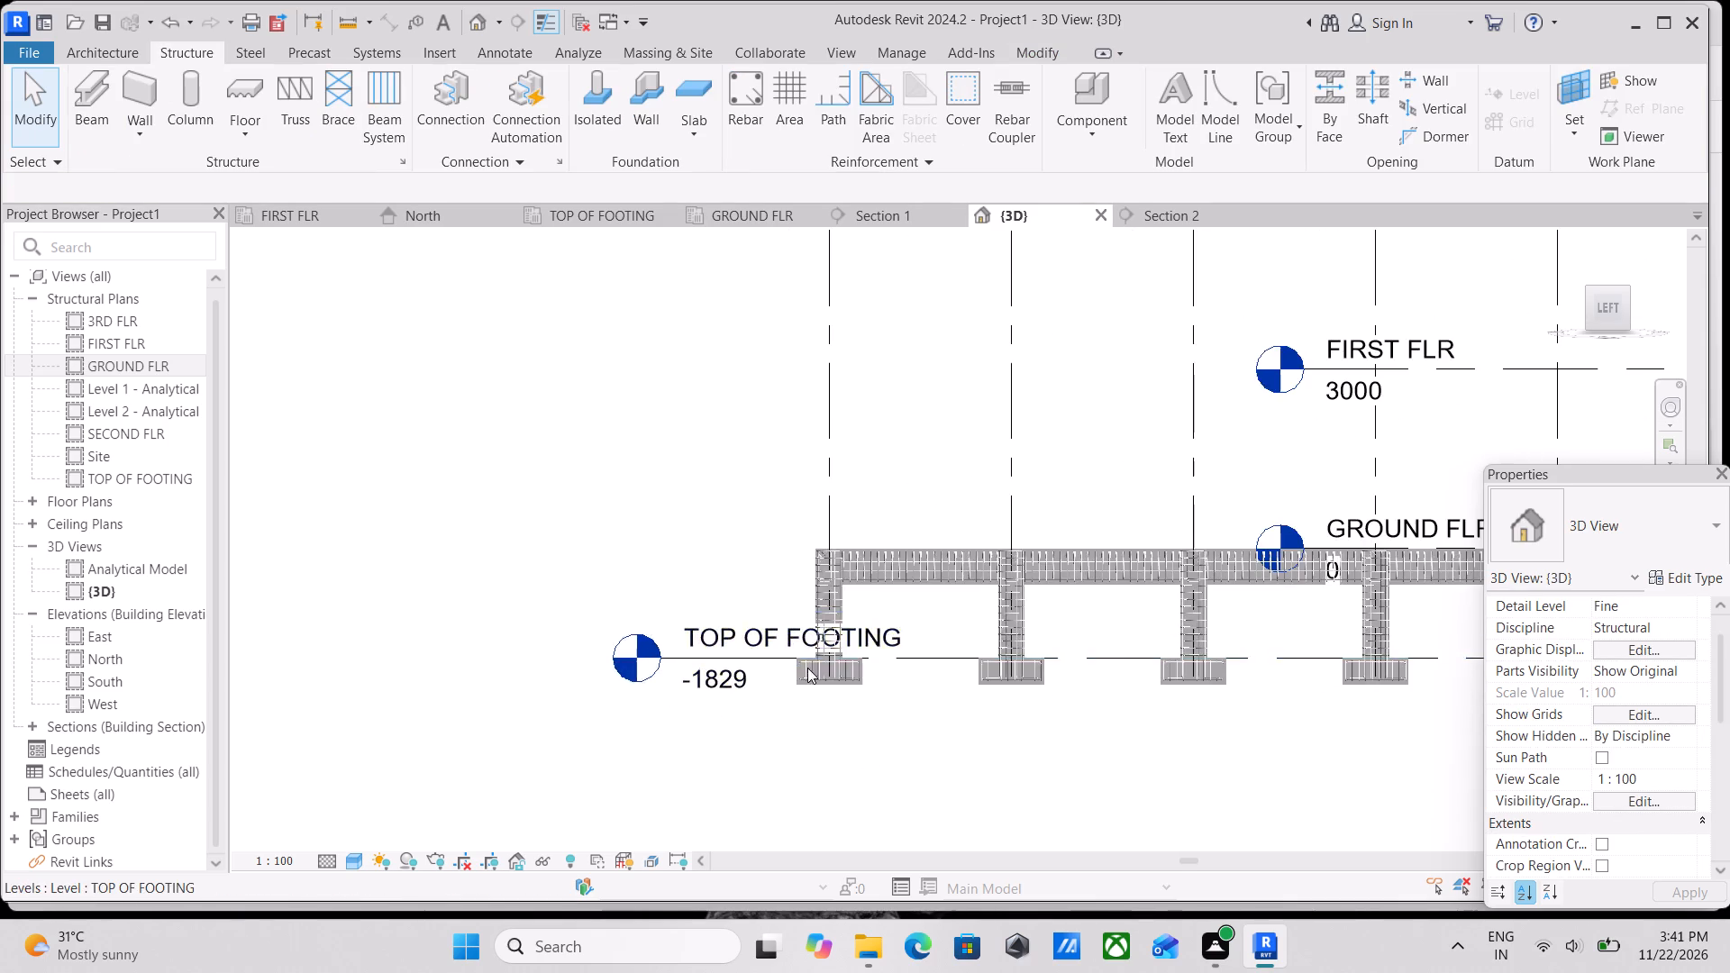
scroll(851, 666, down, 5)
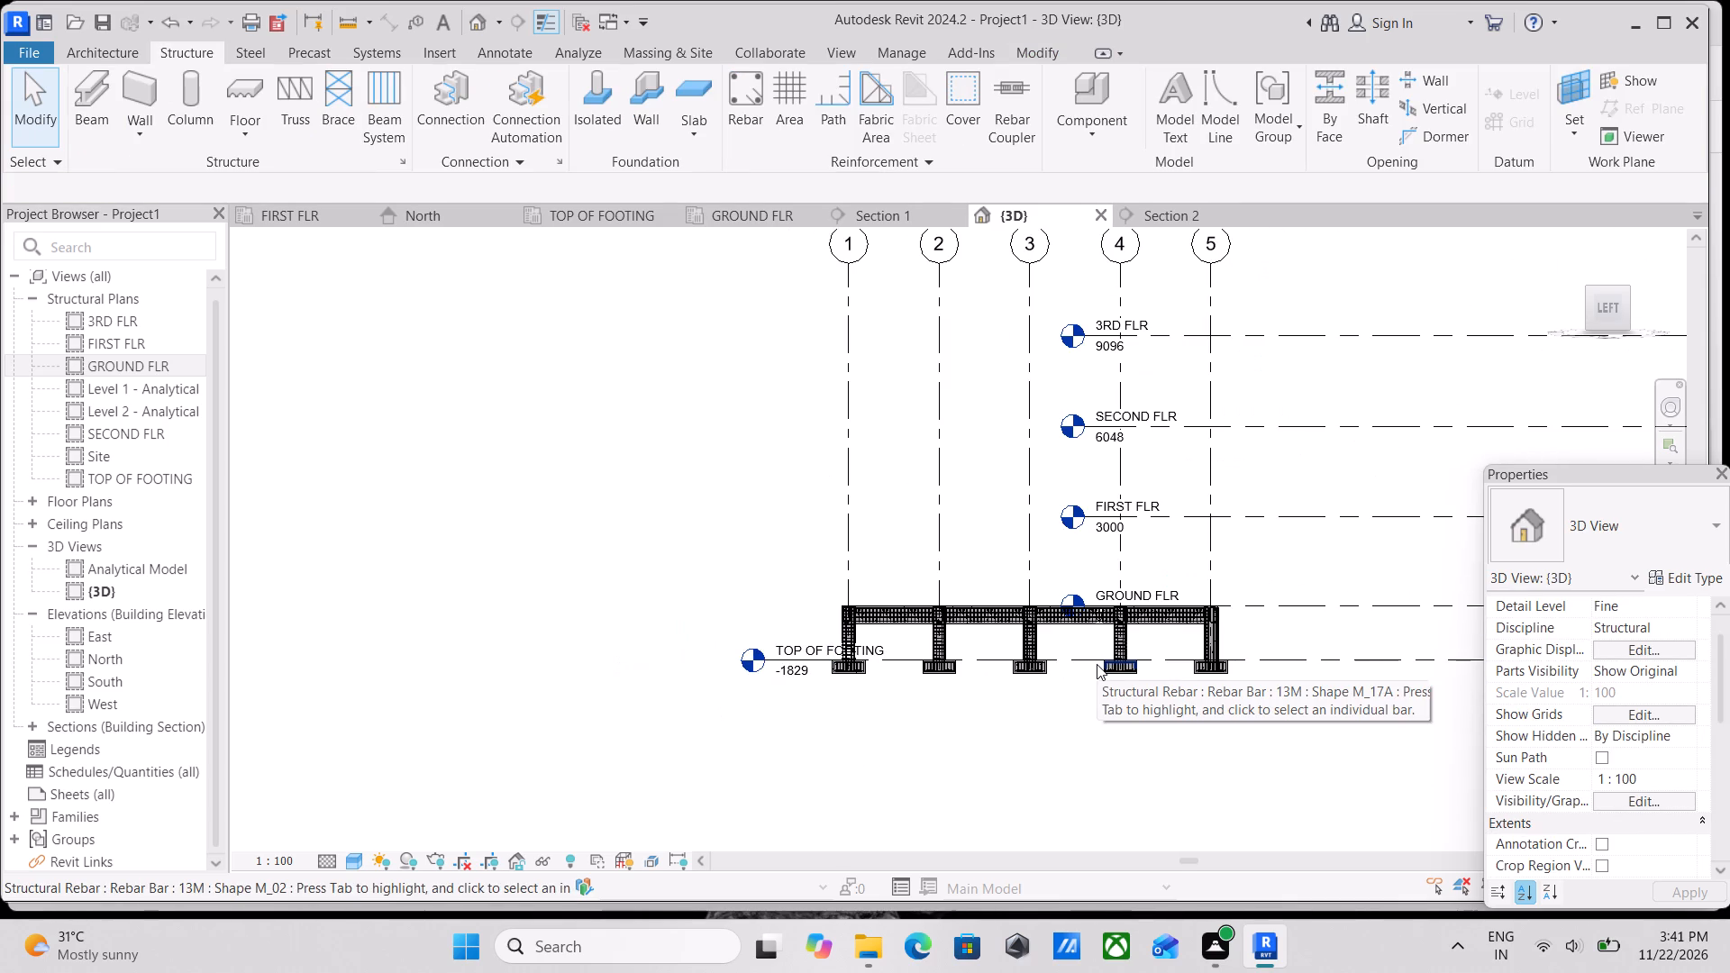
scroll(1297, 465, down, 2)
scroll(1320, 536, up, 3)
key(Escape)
Extend the GROUND FLR level line past grid 1 so its head sits clear of the beams and columns.
click(1315, 580)
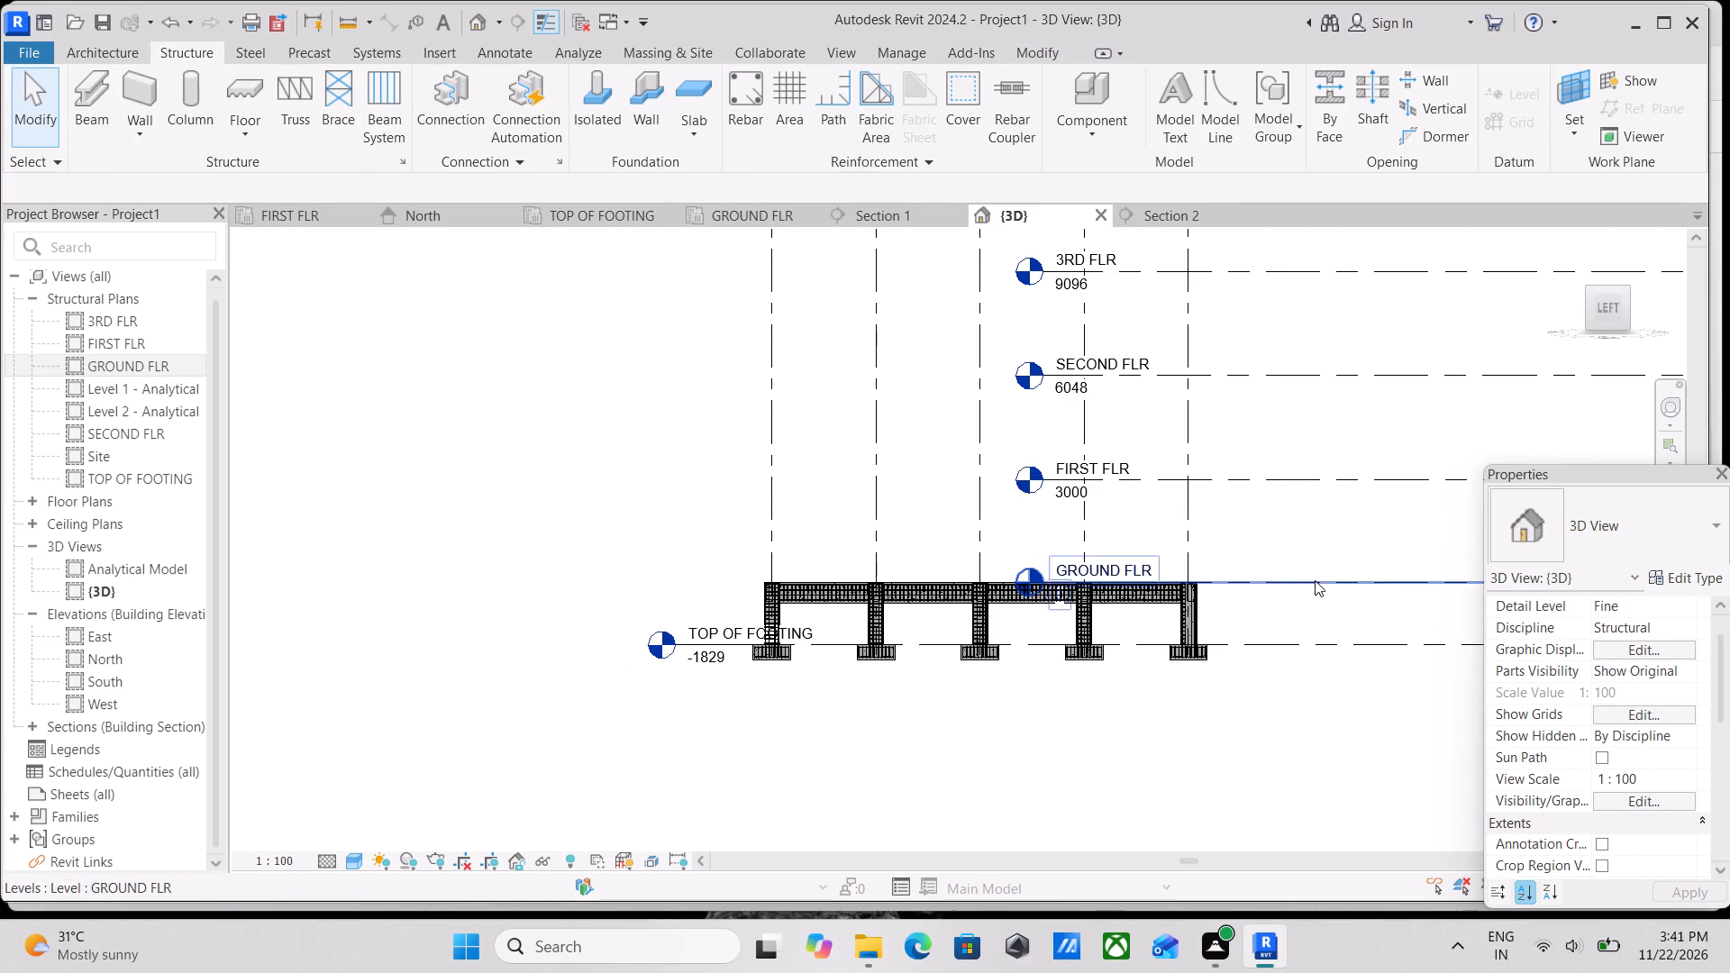
middle_drag(1270, 601, 1364, 605)
scroll(1174, 620, up, 3)
middle_drag(1202, 623, 1273, 631)
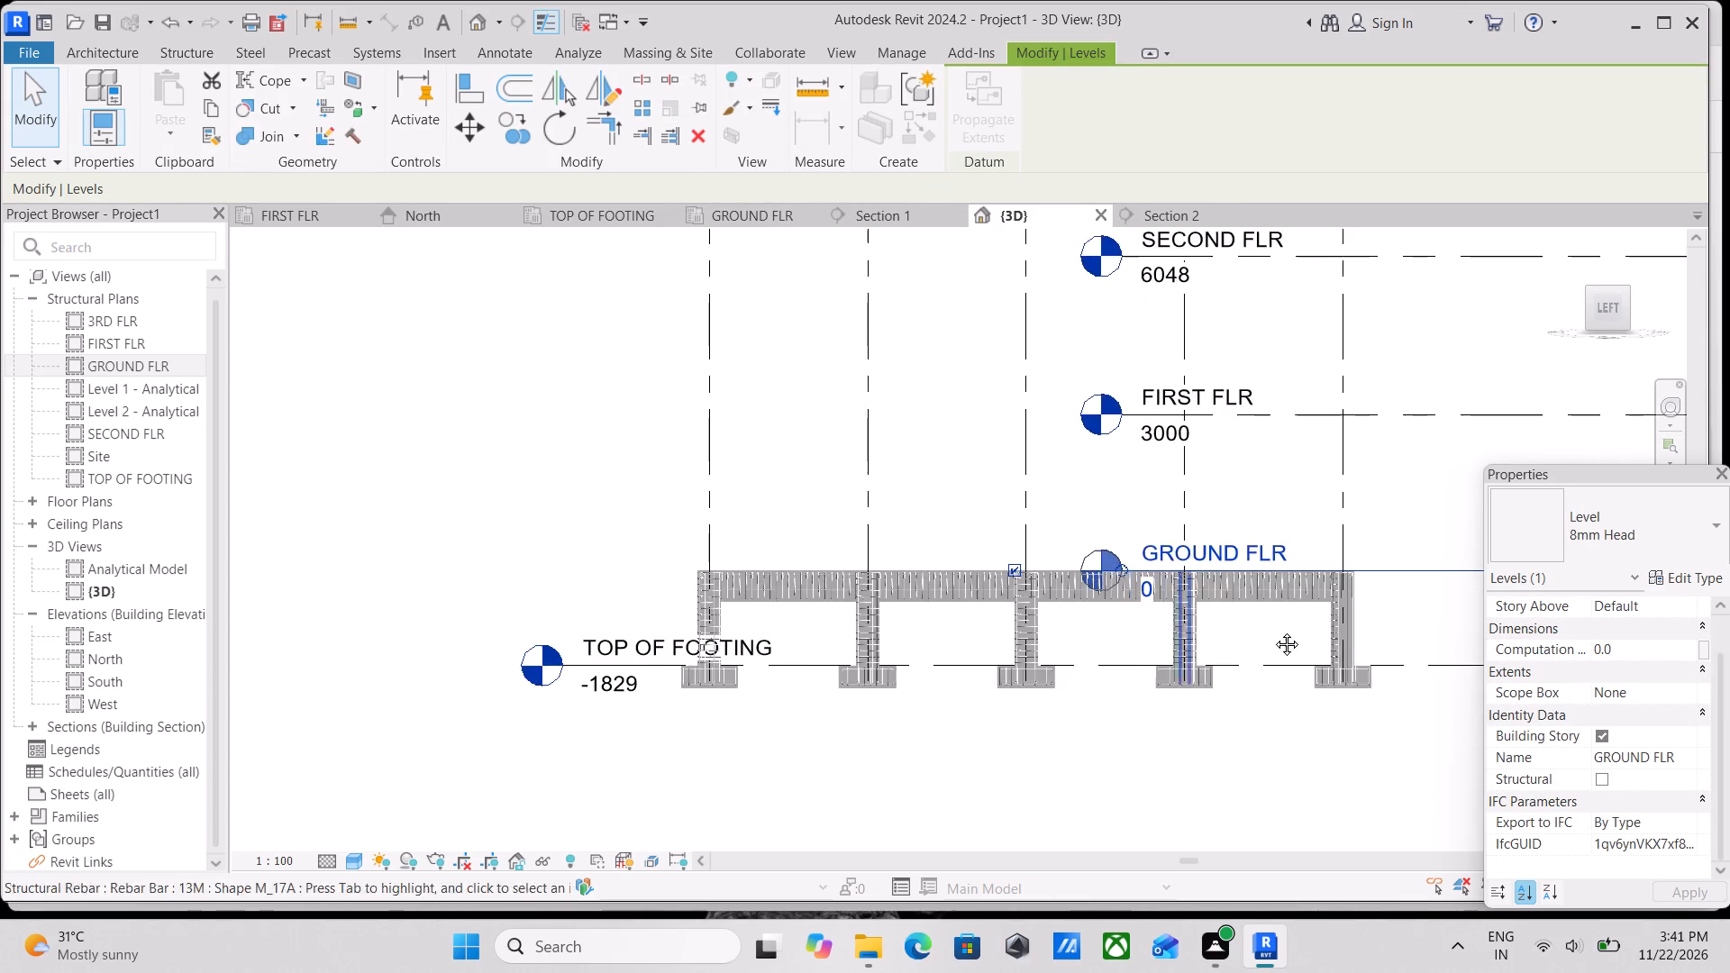
middle_drag(1273, 631, 1435, 652)
drag(1352, 596, 1306, 601)
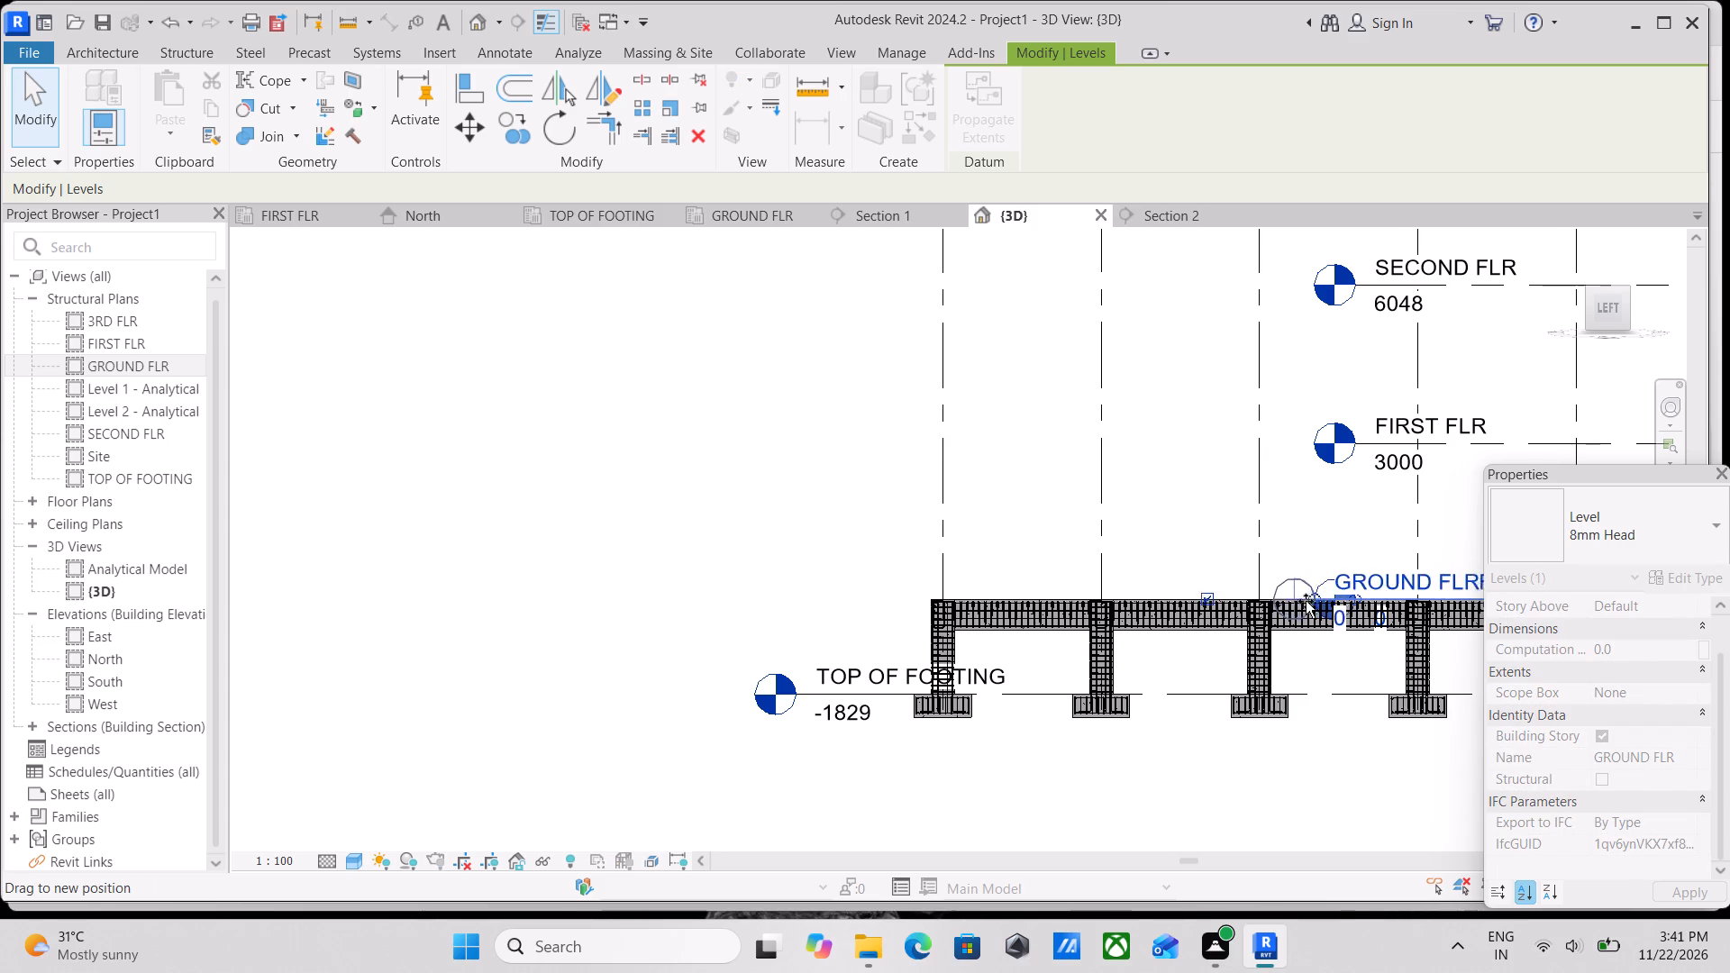
drag(1306, 601, 670, 593)
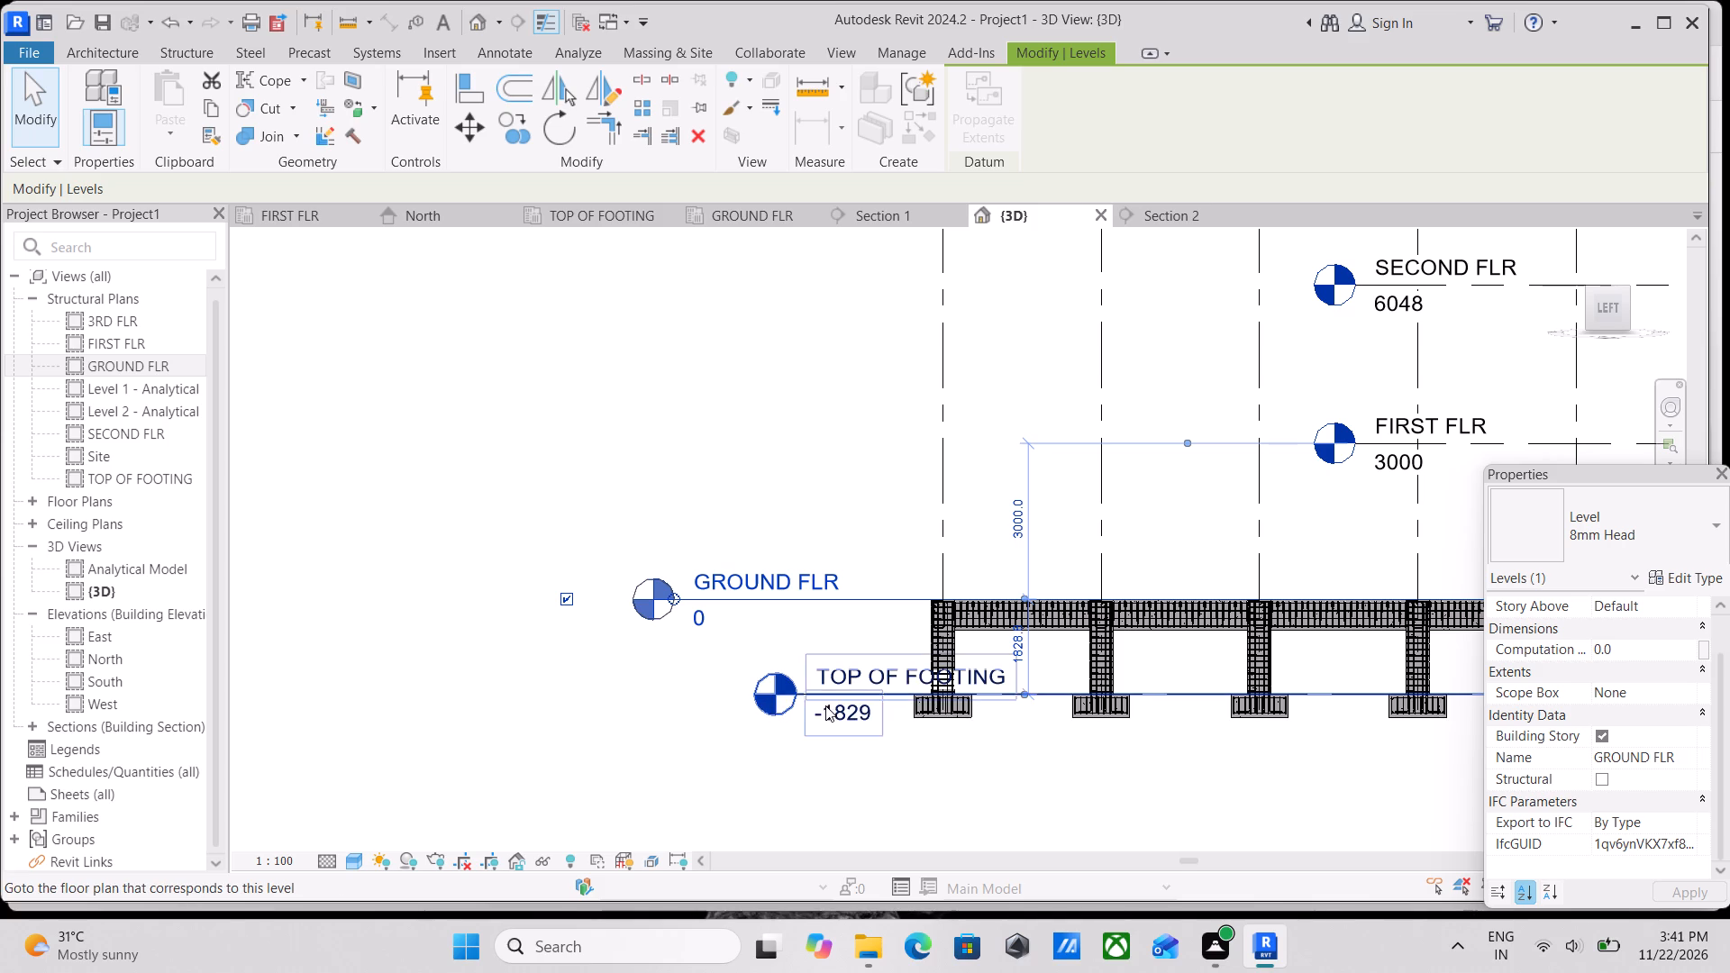
Extend the FIRST FLR level line past grid 1 so its head sits outside the grids, near the GROUND FLR head.
scroll(798, 662, down, 2)
scroll(1313, 500, down, 4)
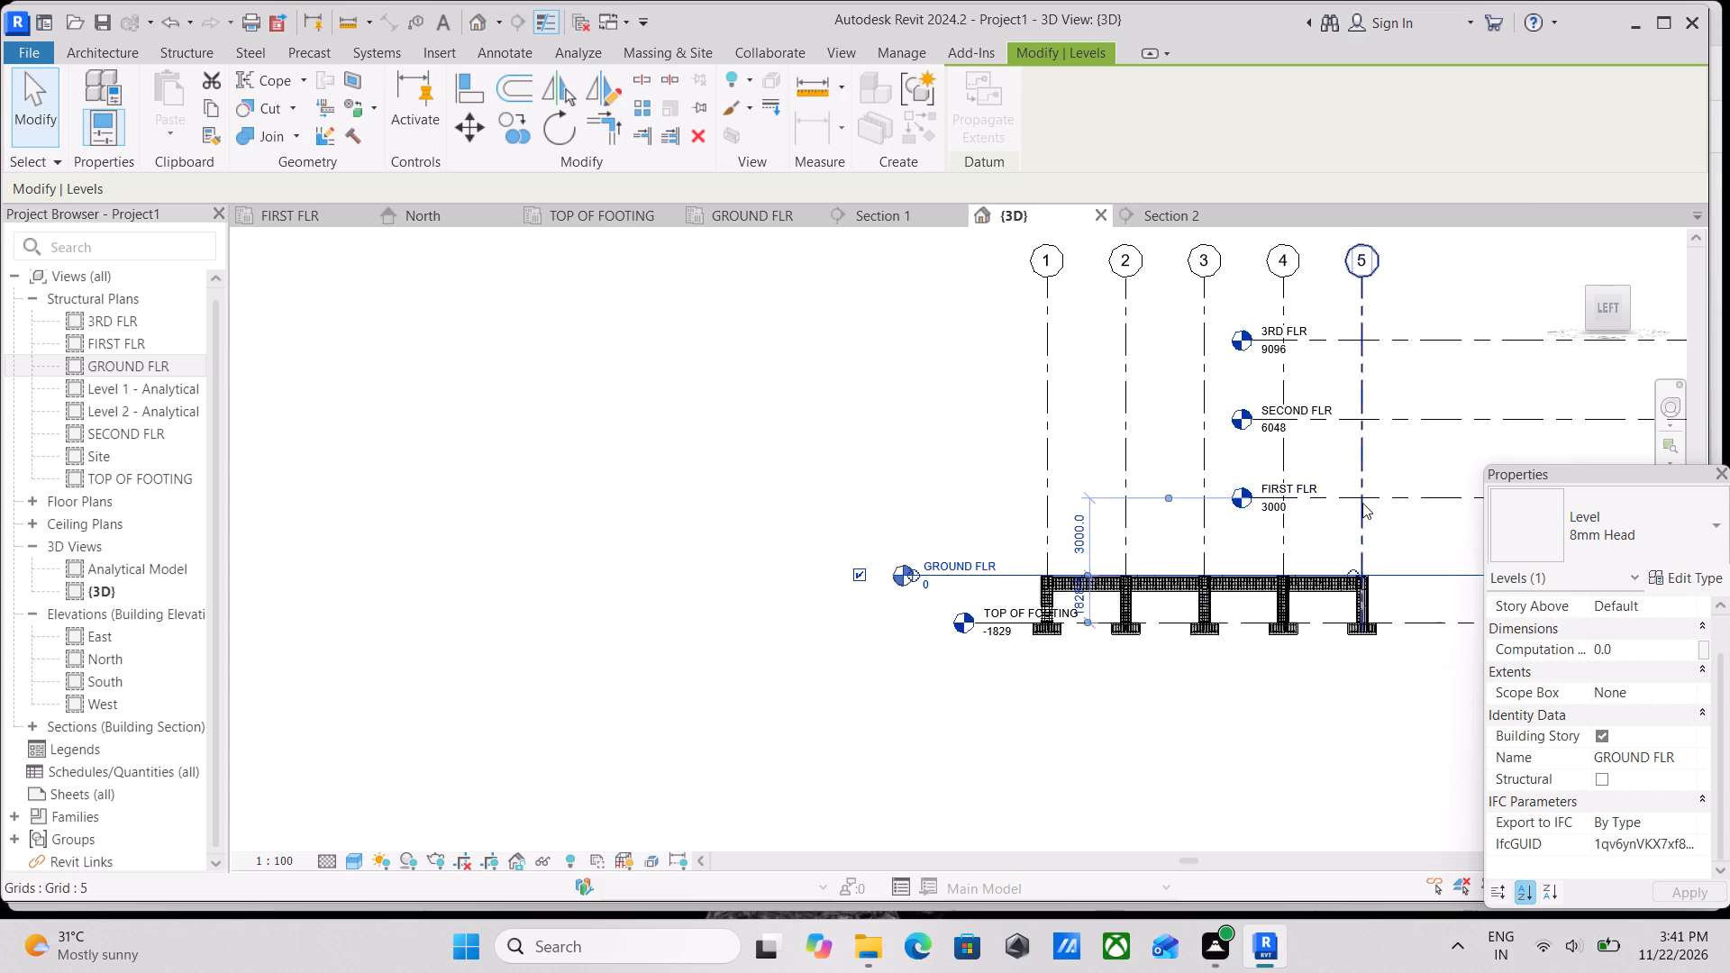
scroll(1362, 503, down, 3)
middle_drag(1346, 502, 1097, 601)
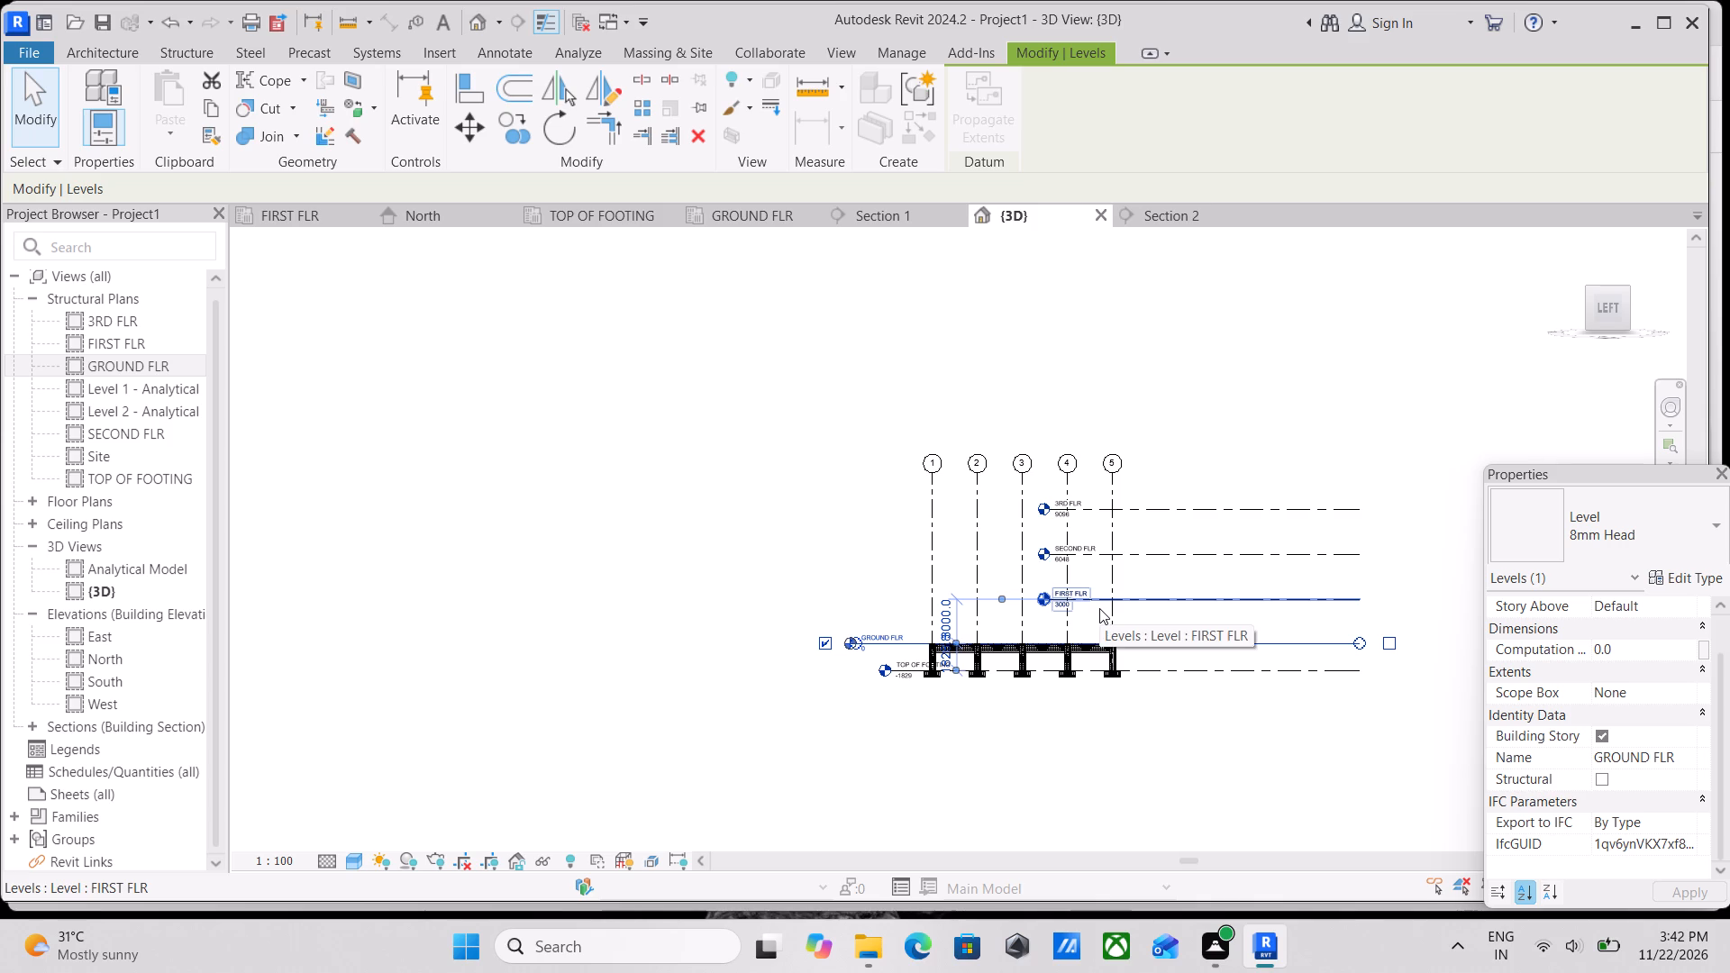
scroll(1099, 608, up, 1)
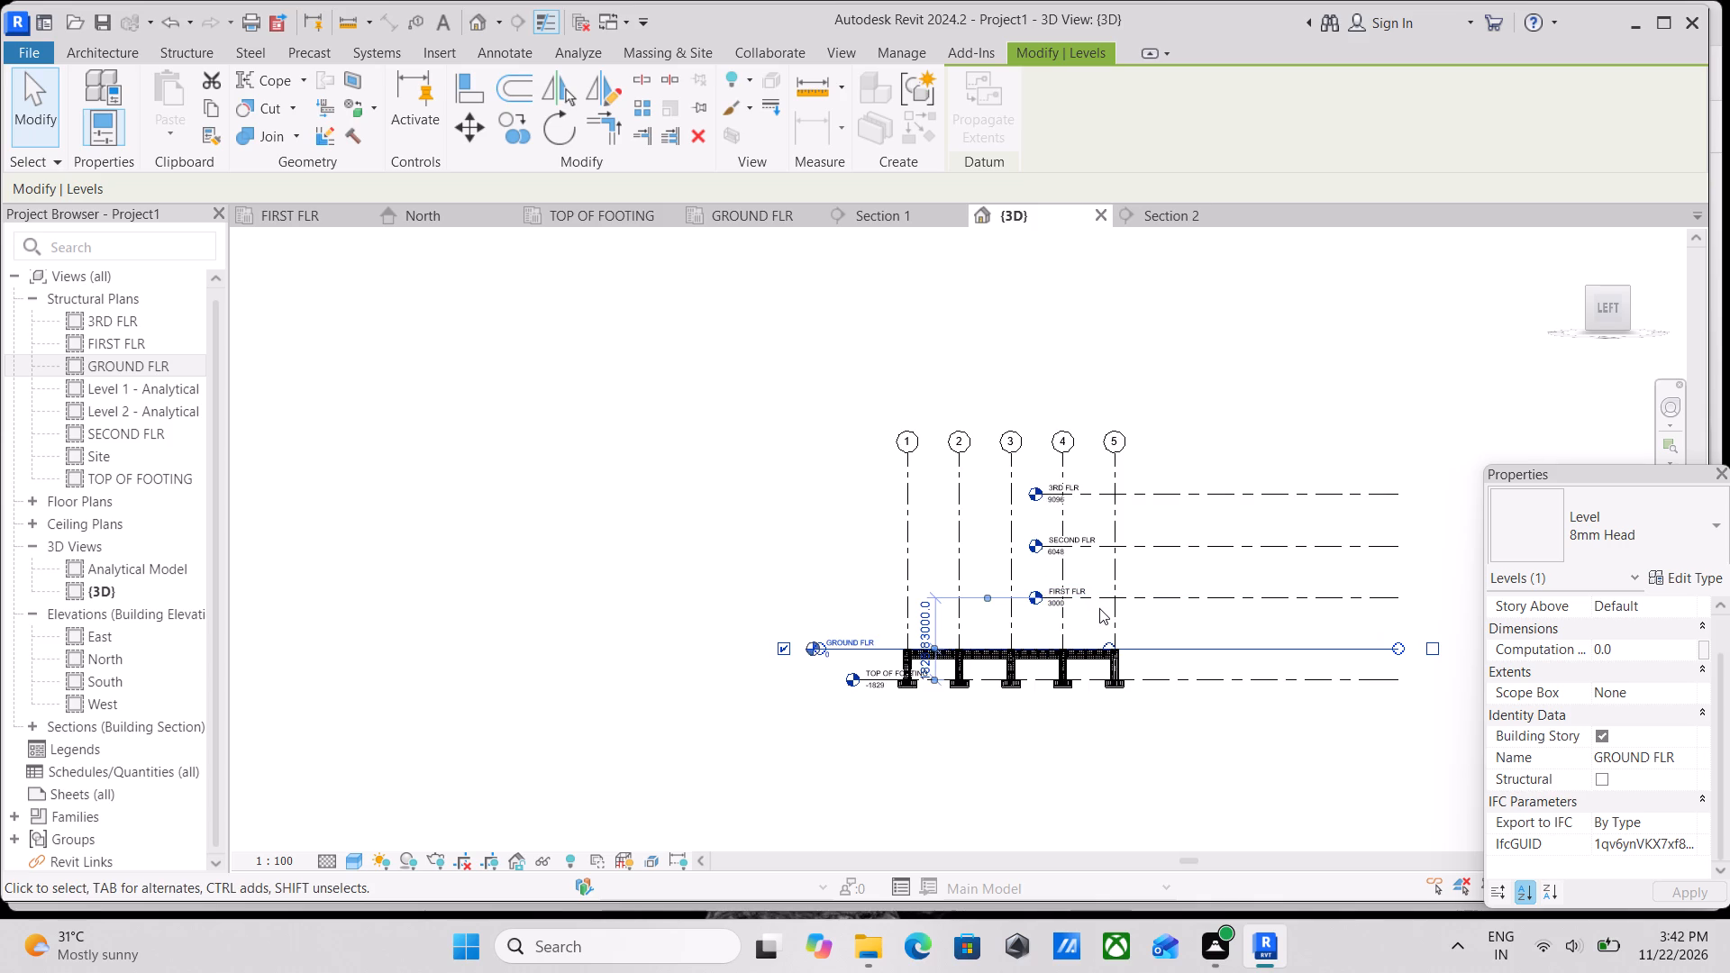
scroll(1131, 623, up, 2)
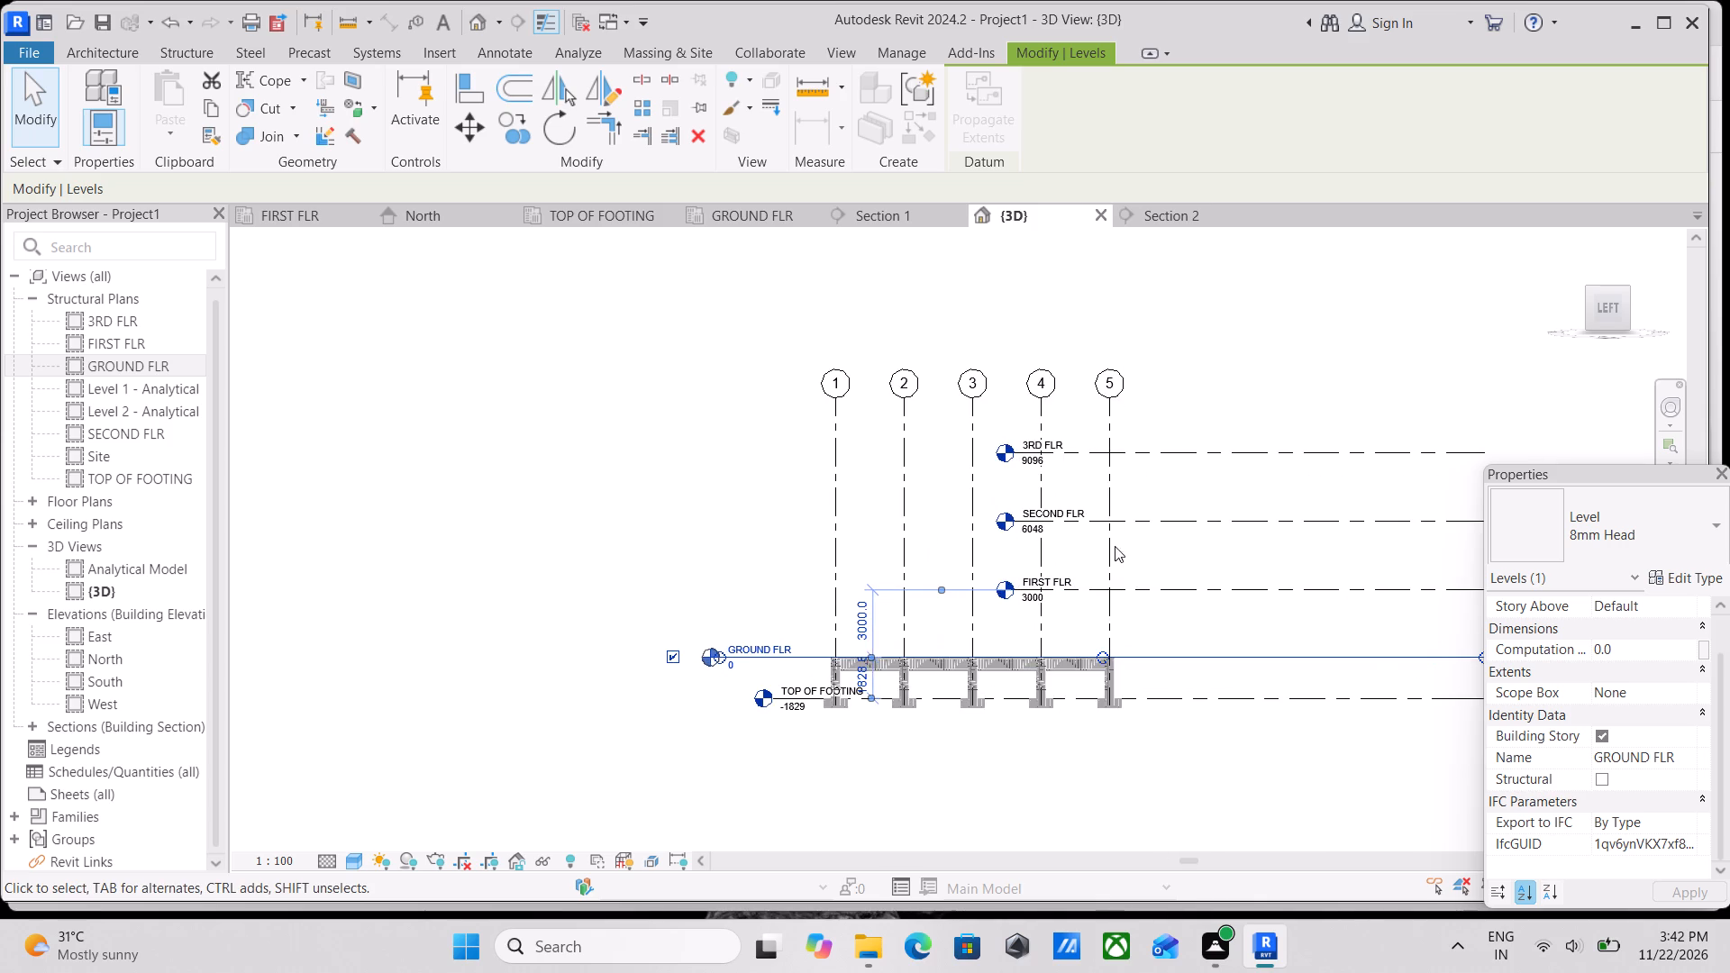
click(1184, 597)
scroll(1019, 605, up, 4)
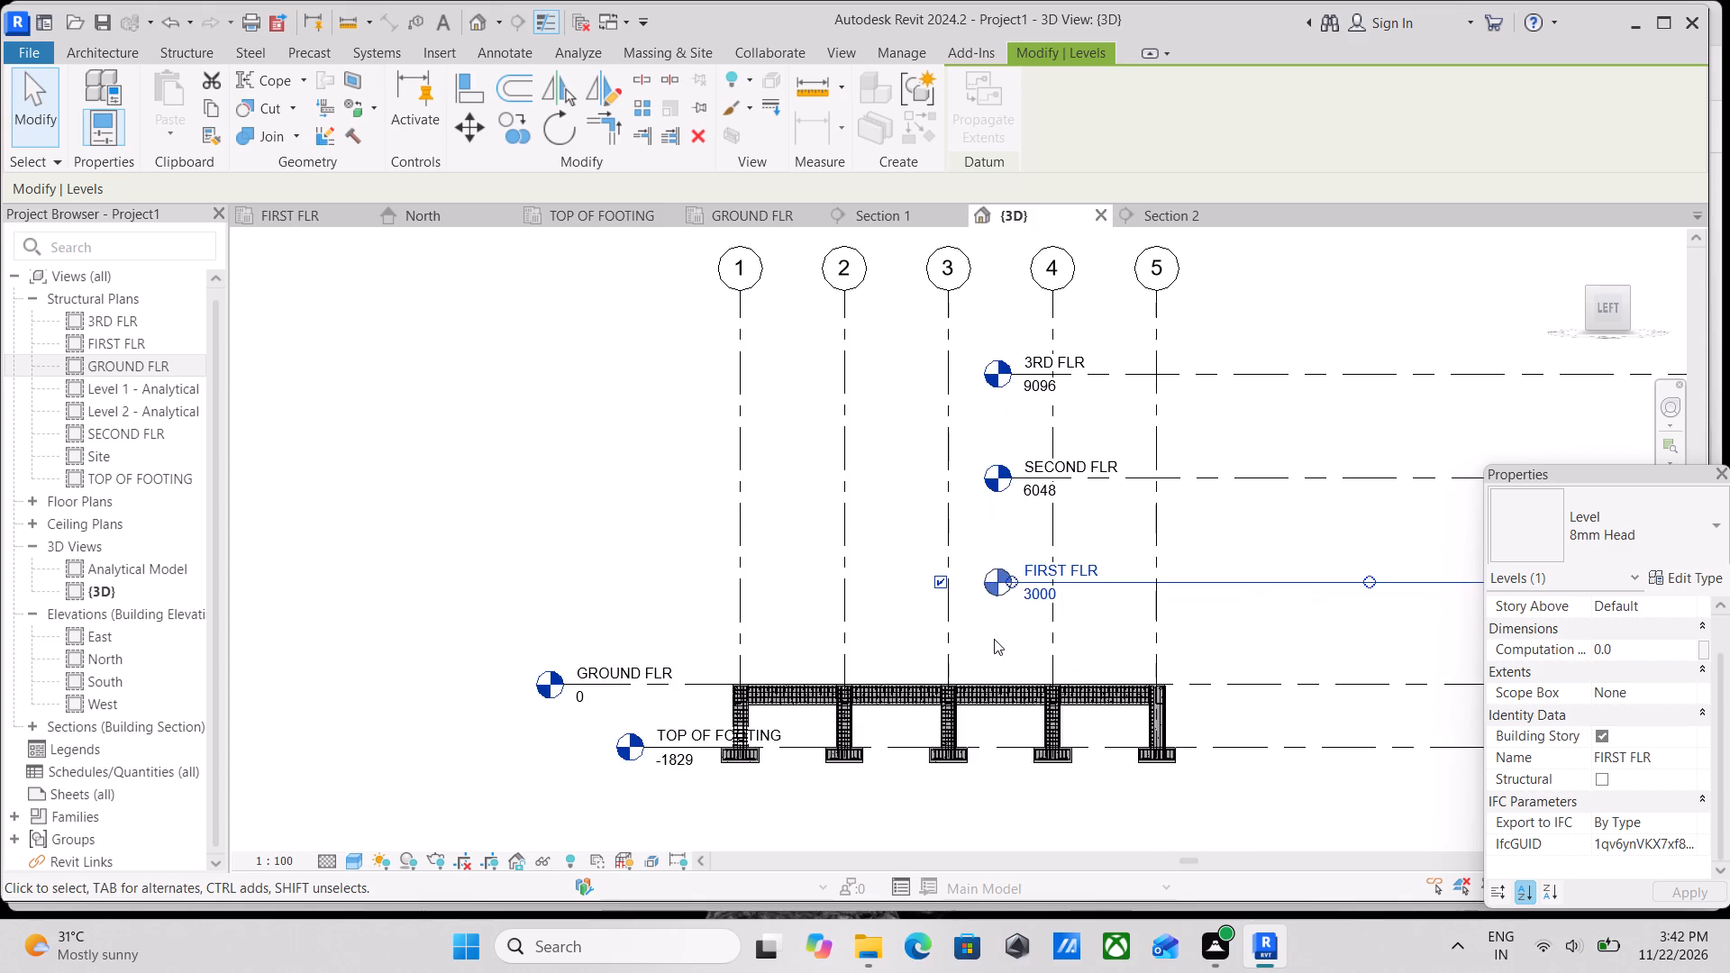
scroll(994, 639, up, 3)
scroll(1008, 634, down, 4)
middle_drag(1079, 655, 1181, 689)
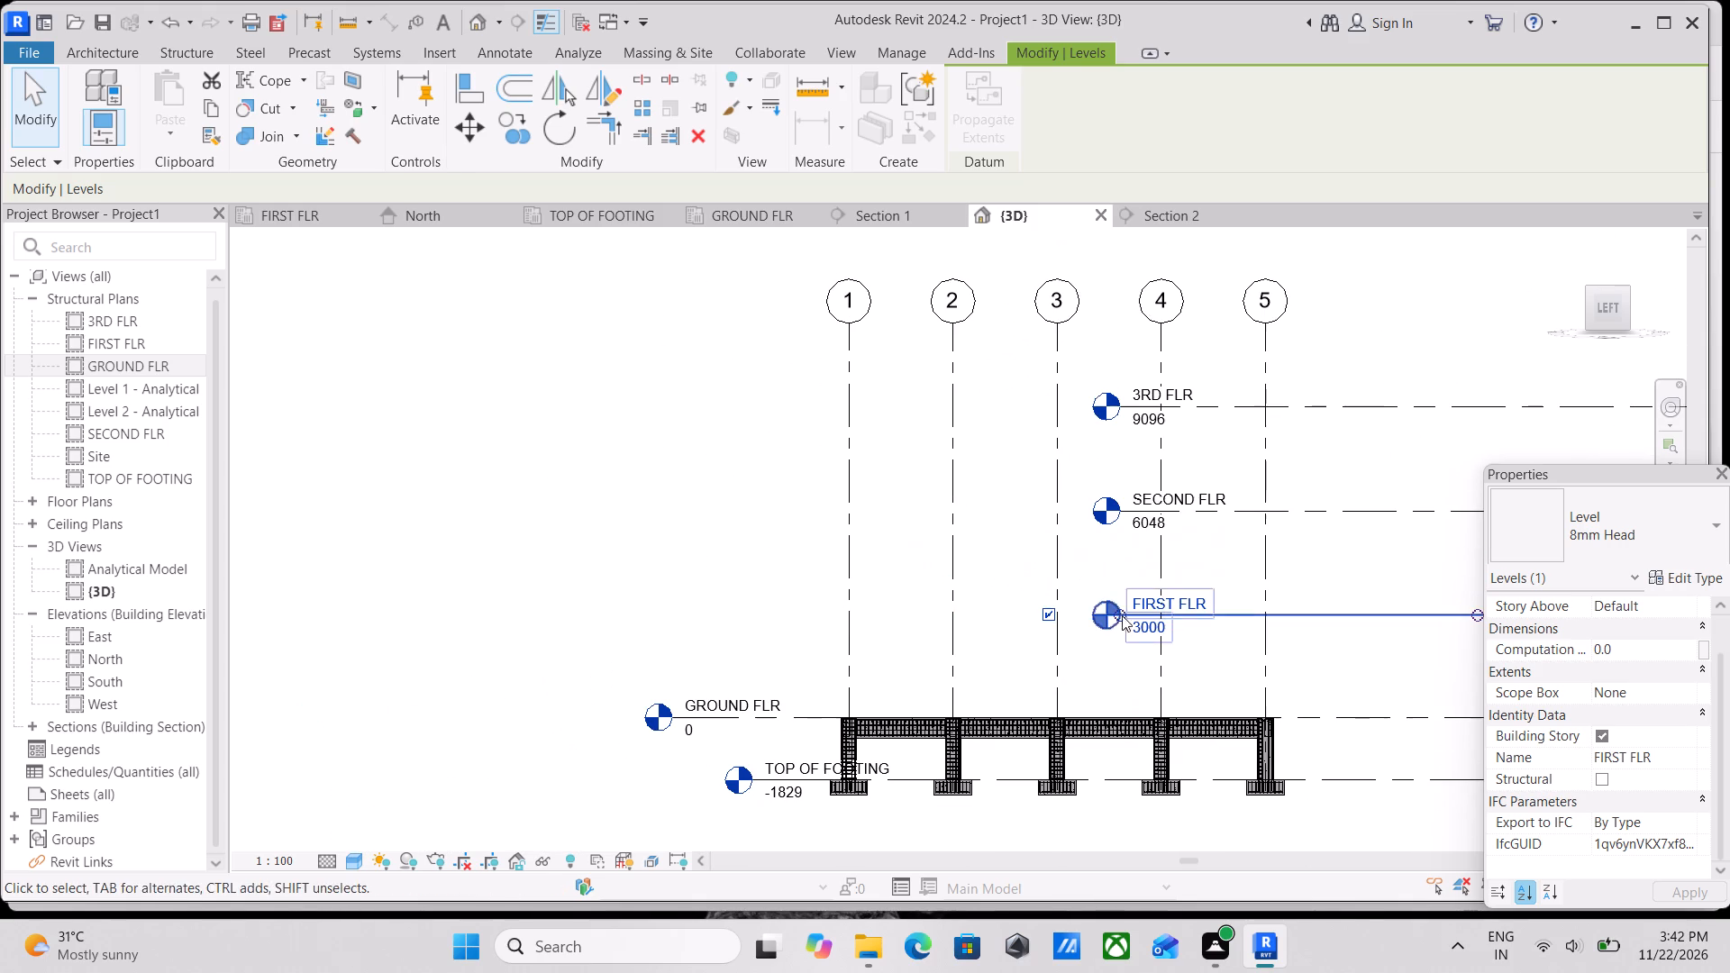
drag(1116, 613, 696, 614)
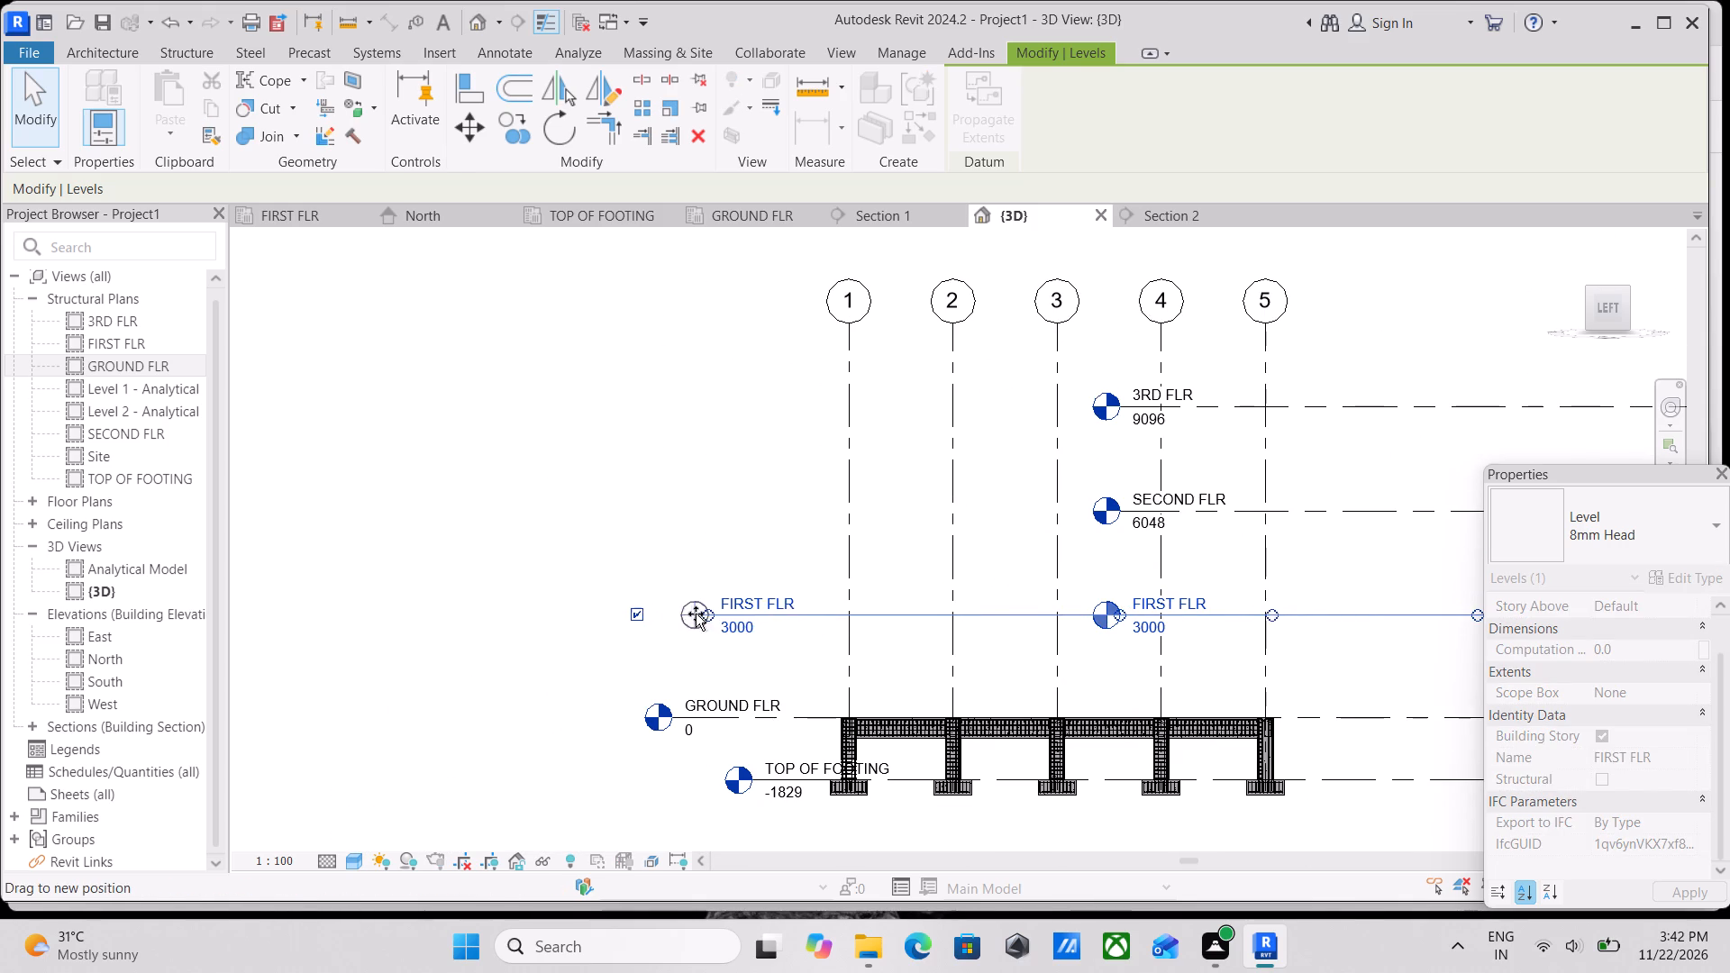
drag(696, 614, 610, 610)
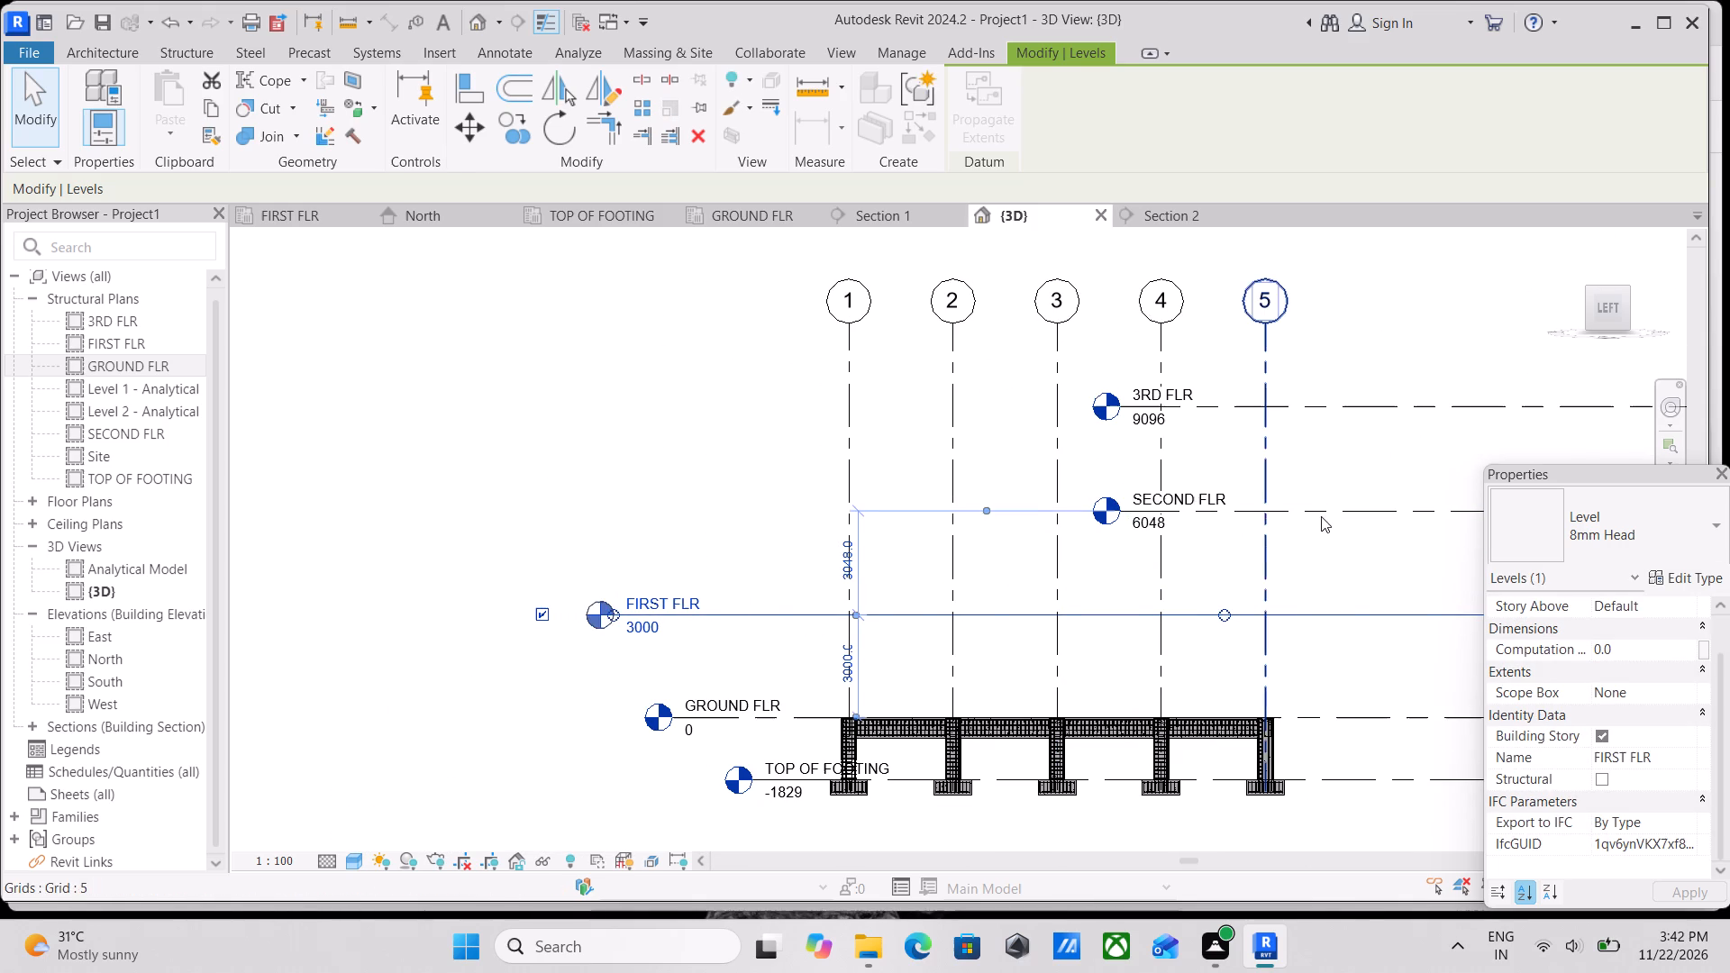
Extend the SECOND FLR level line past grid 1, roughly in line with the FIRST FLR head.
click(1321, 516)
drag(1114, 514, 888, 538)
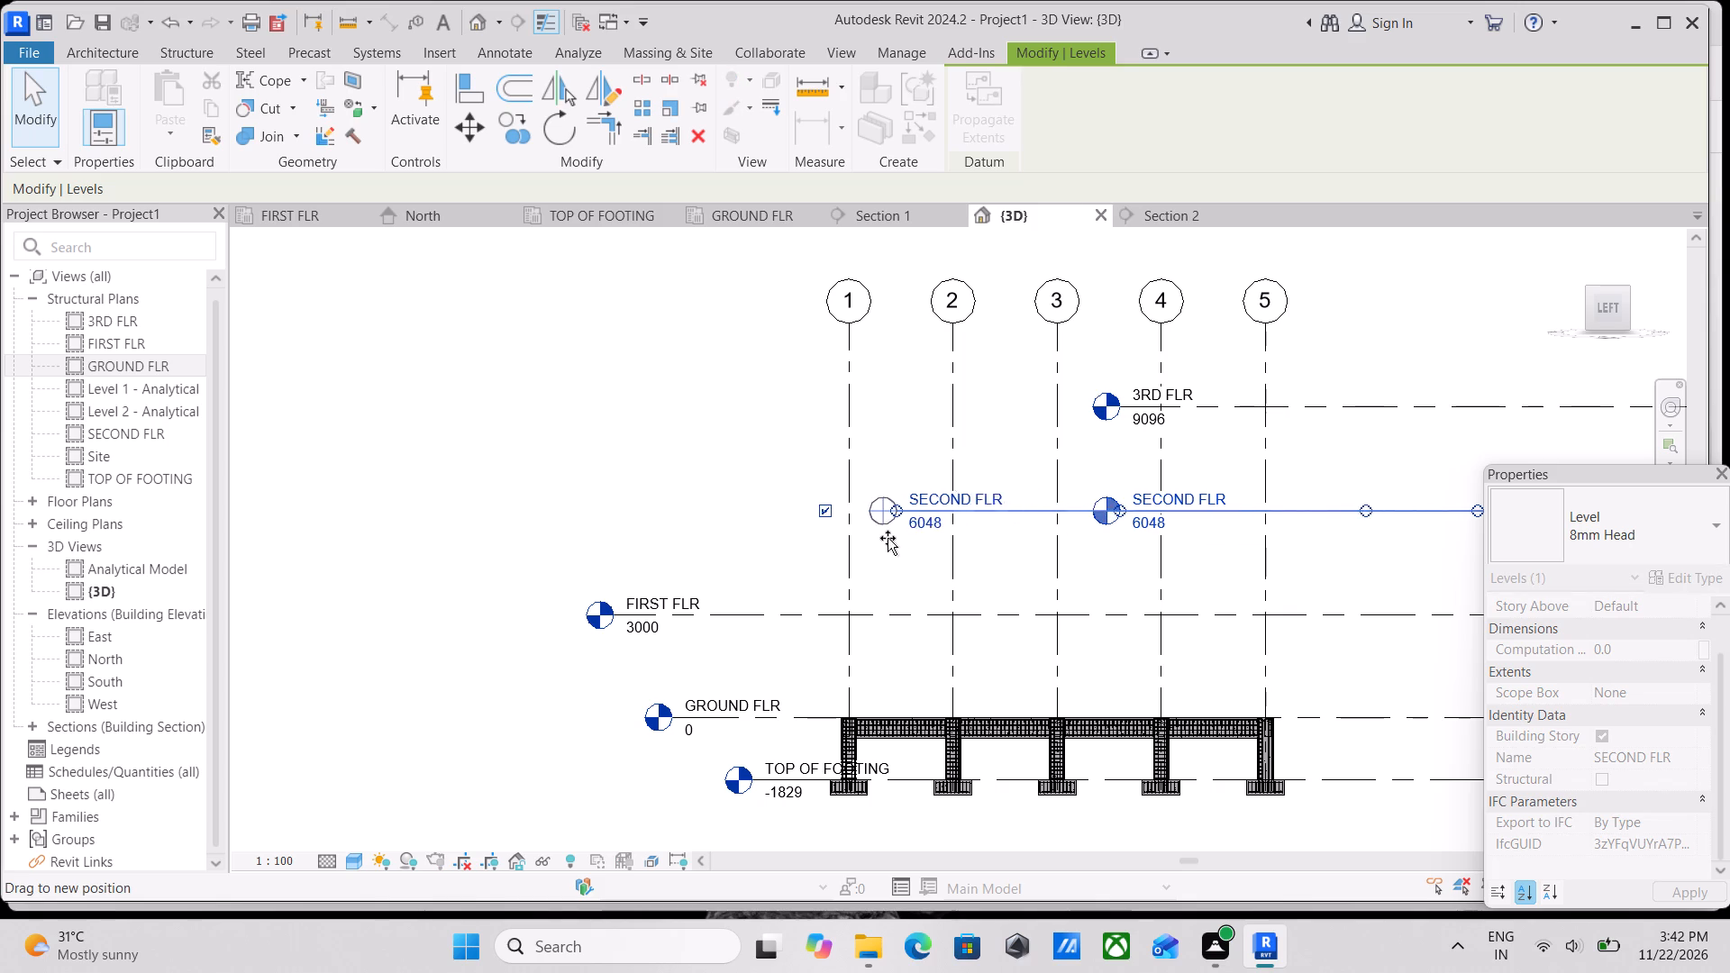
drag(888, 538, 614, 542)
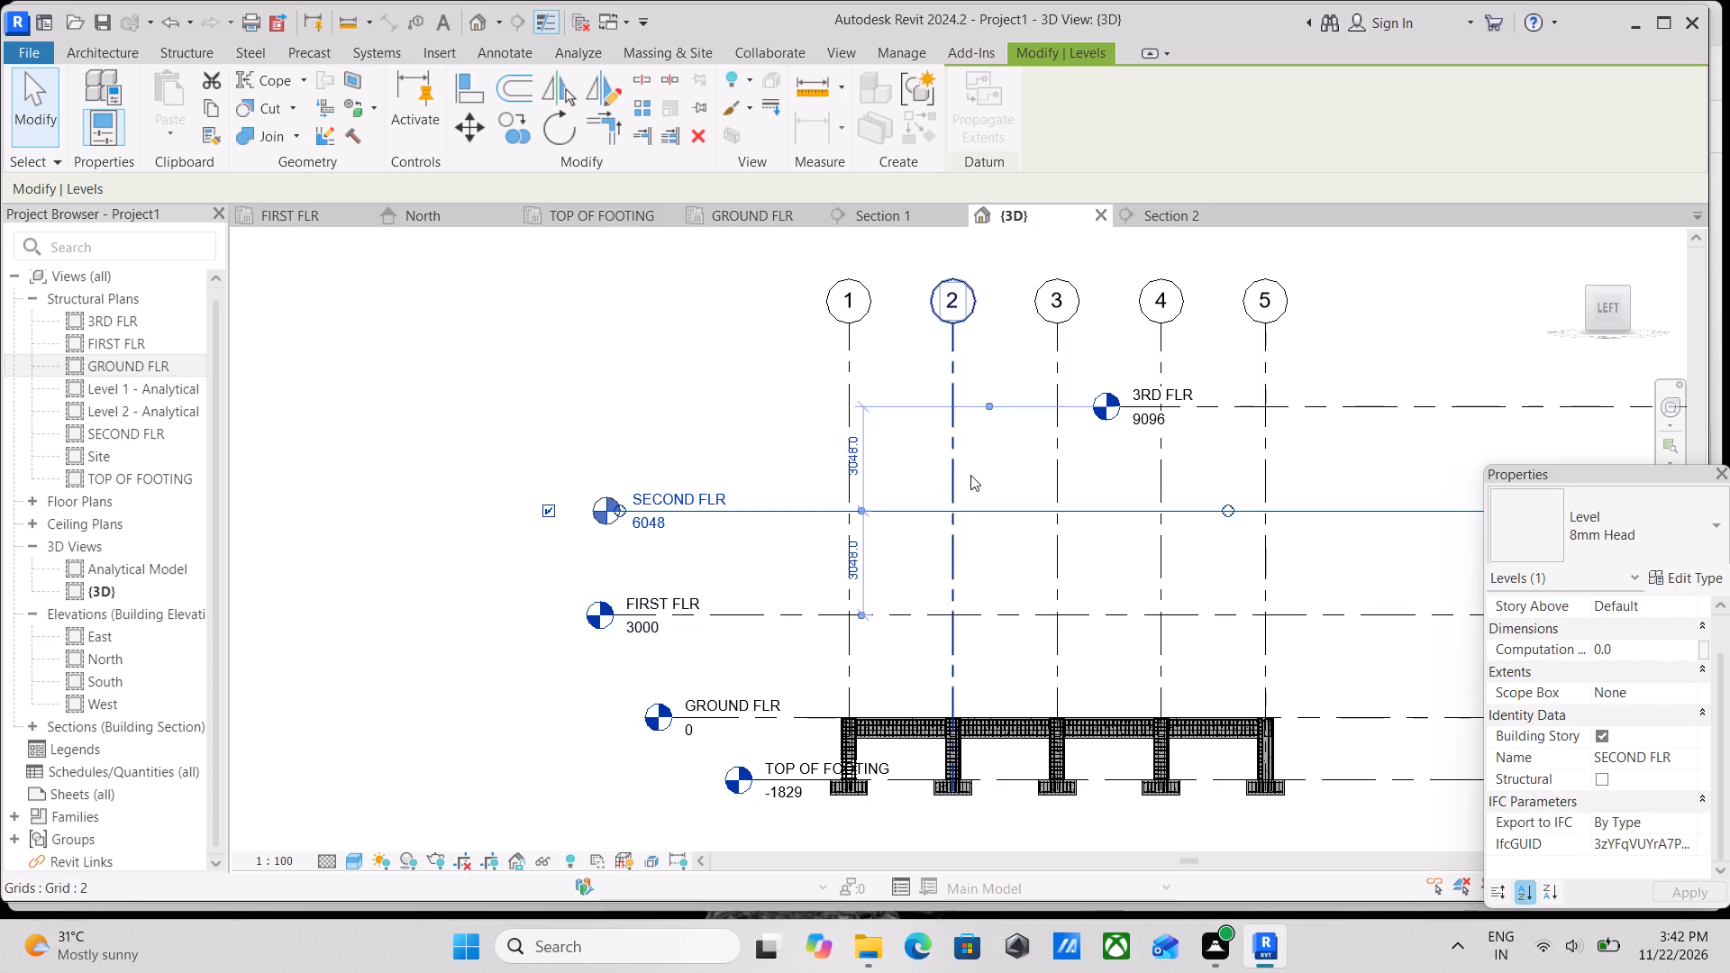
key(Escape)
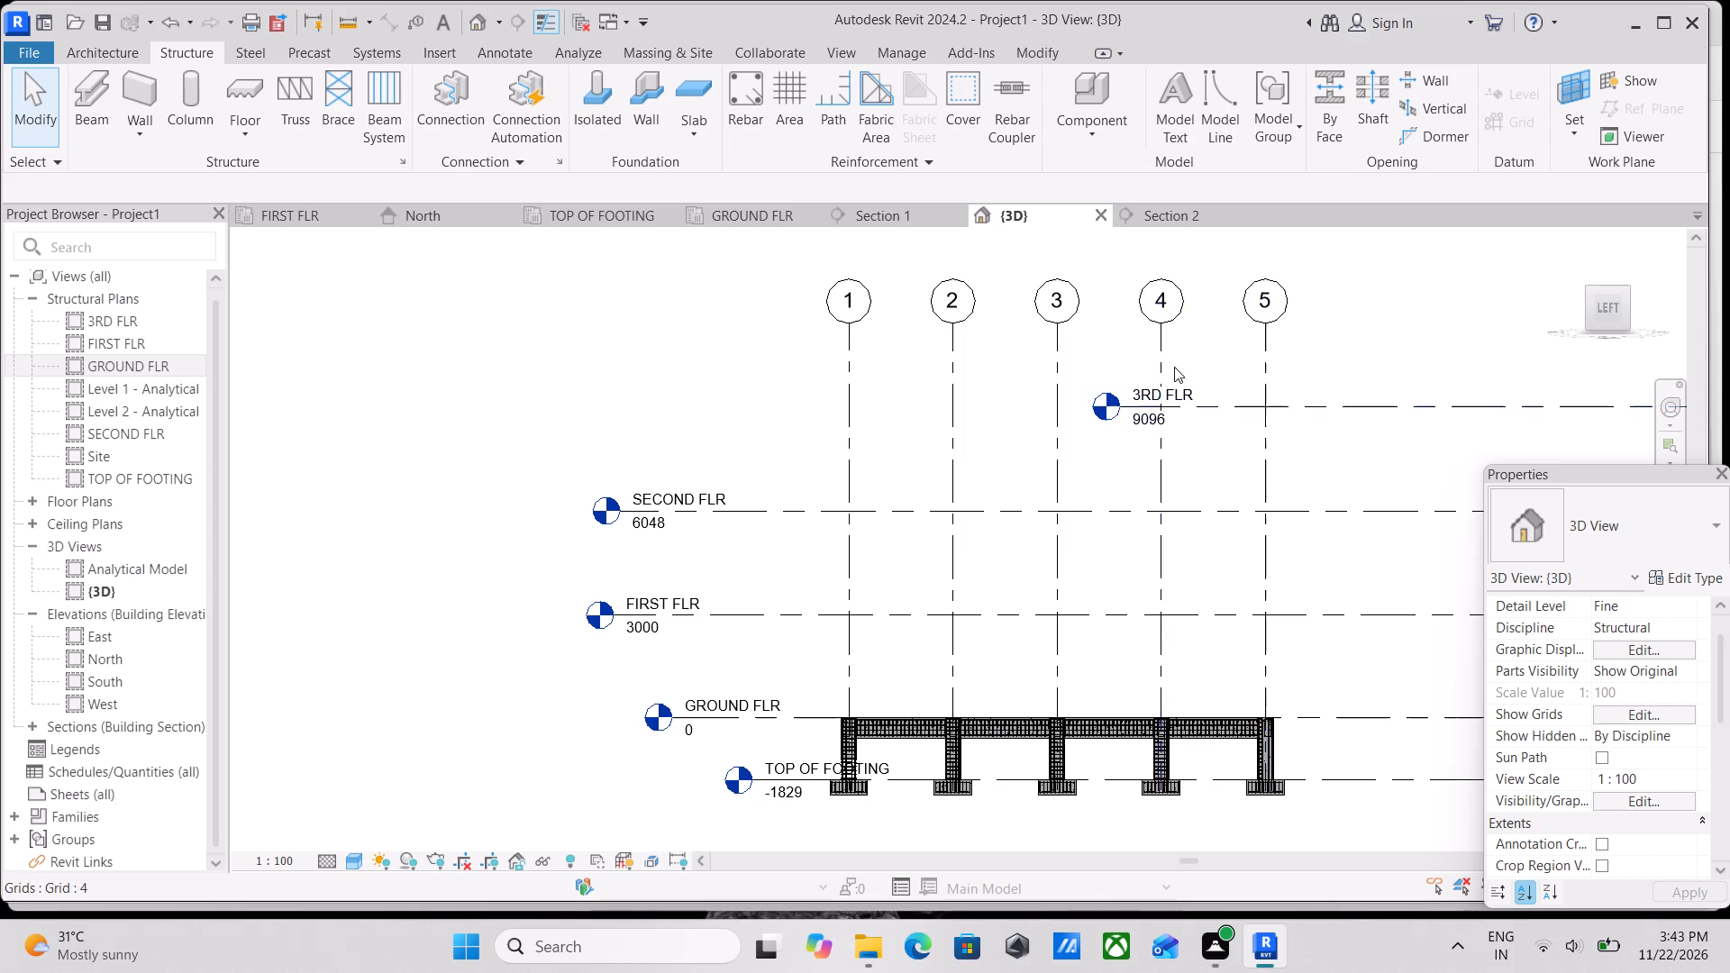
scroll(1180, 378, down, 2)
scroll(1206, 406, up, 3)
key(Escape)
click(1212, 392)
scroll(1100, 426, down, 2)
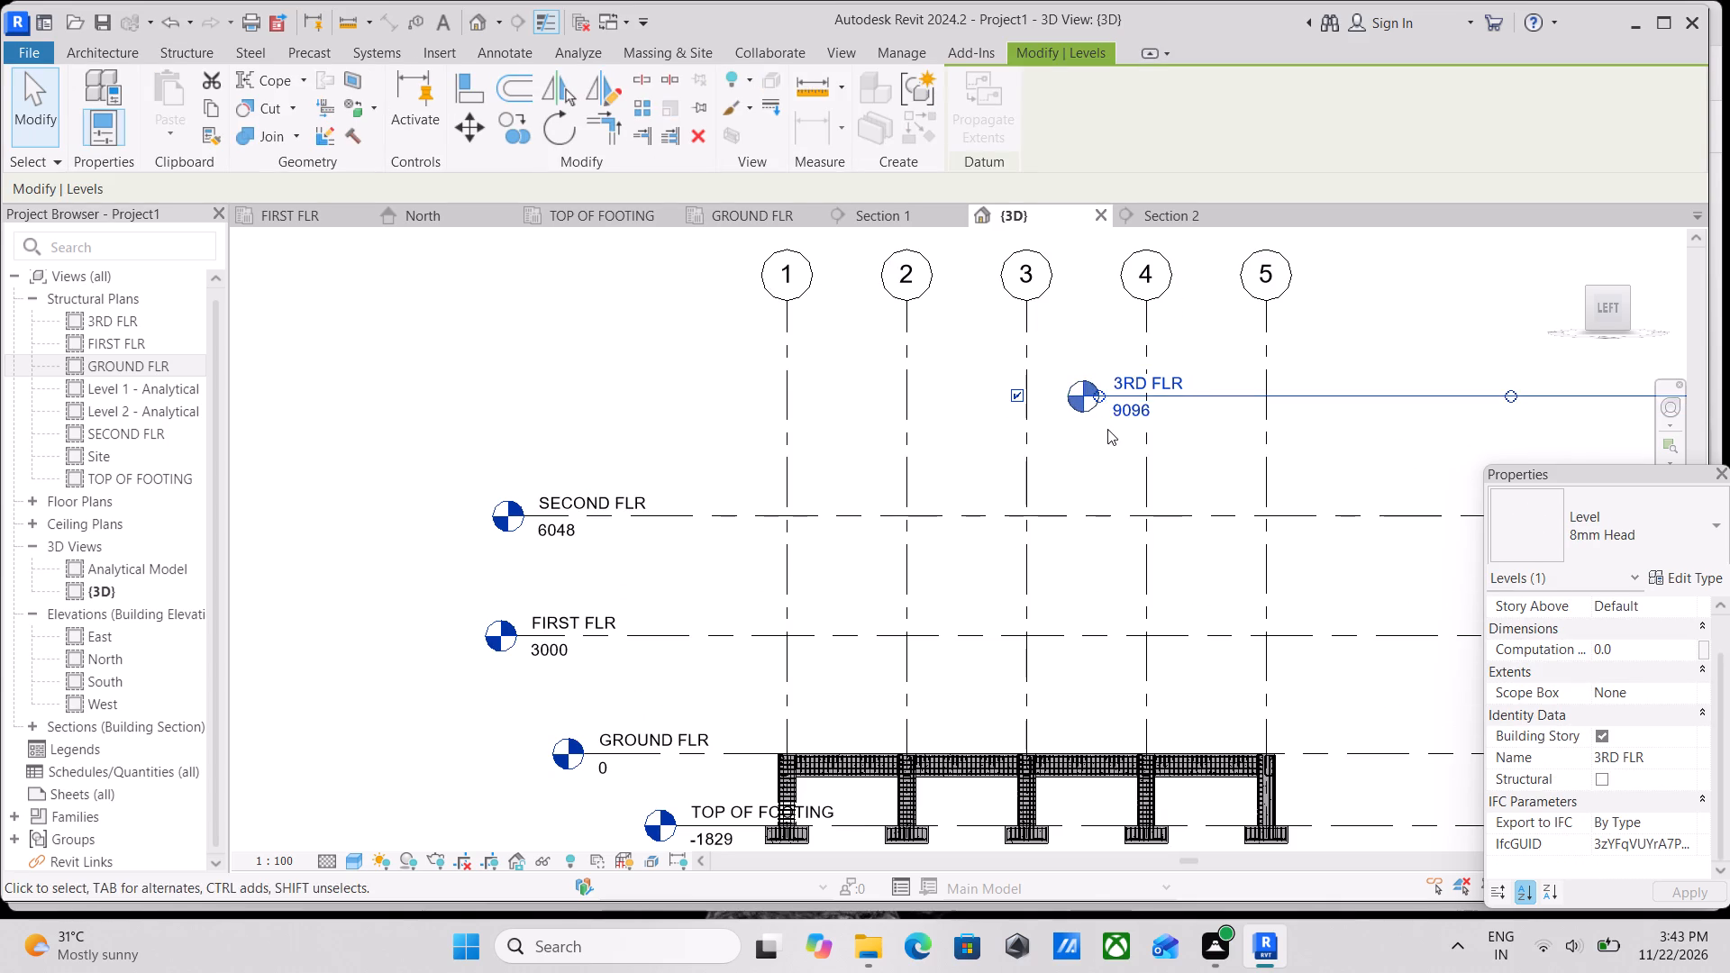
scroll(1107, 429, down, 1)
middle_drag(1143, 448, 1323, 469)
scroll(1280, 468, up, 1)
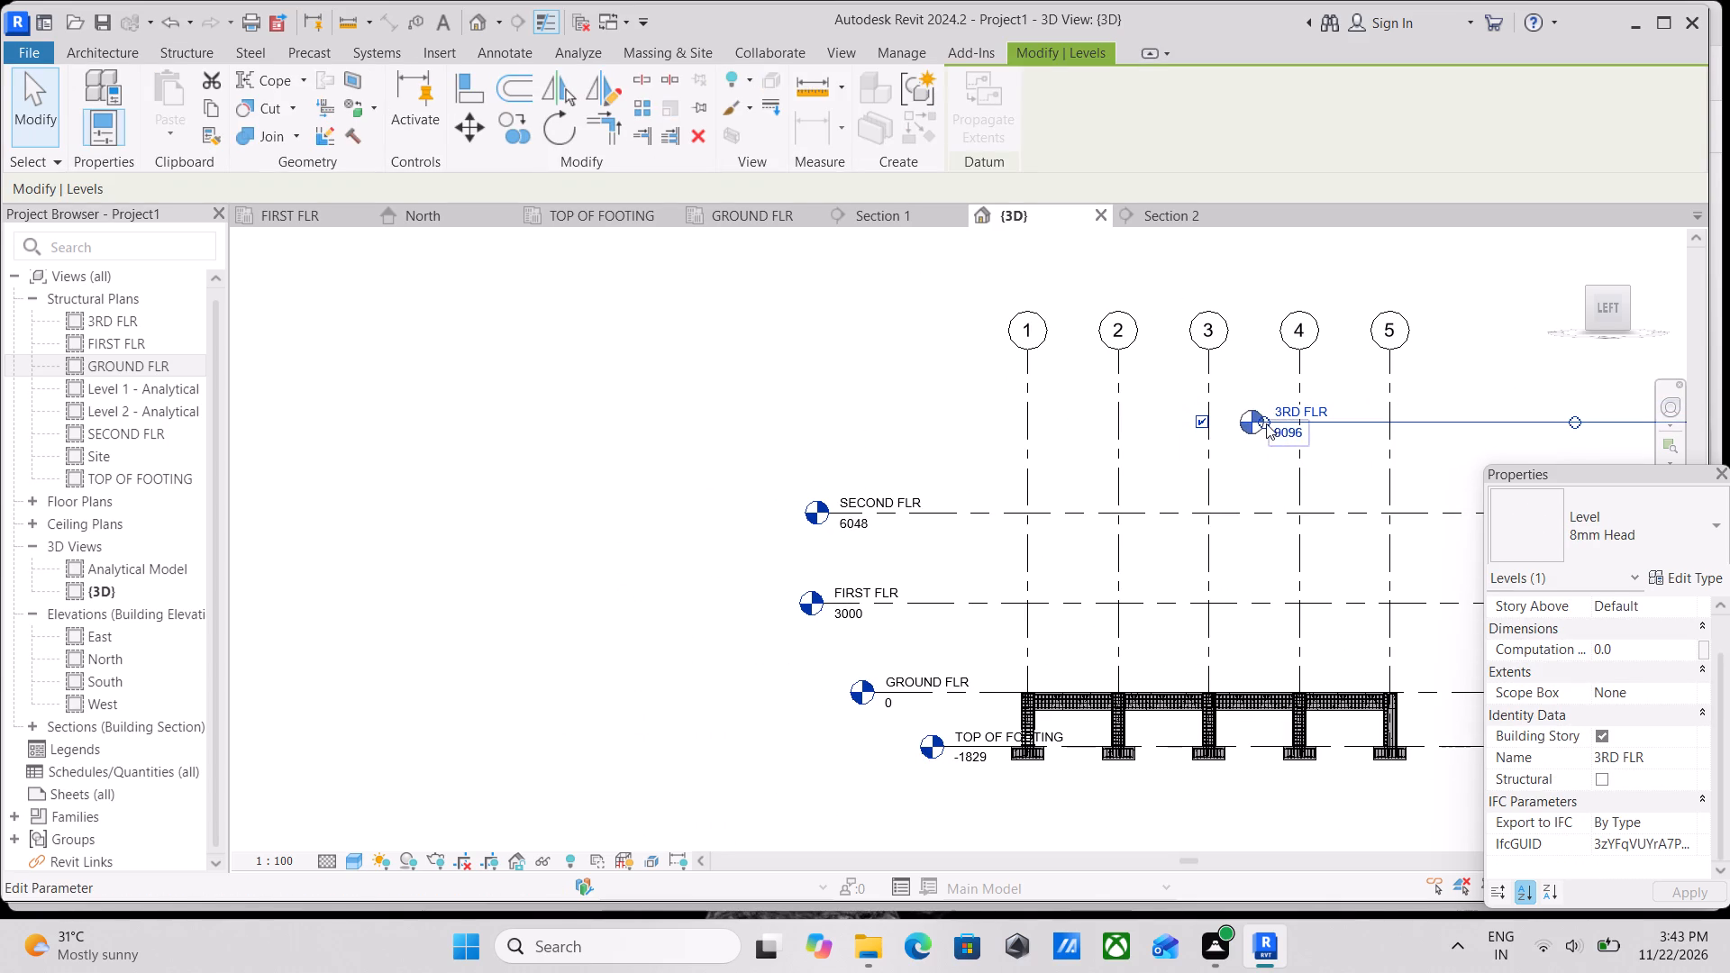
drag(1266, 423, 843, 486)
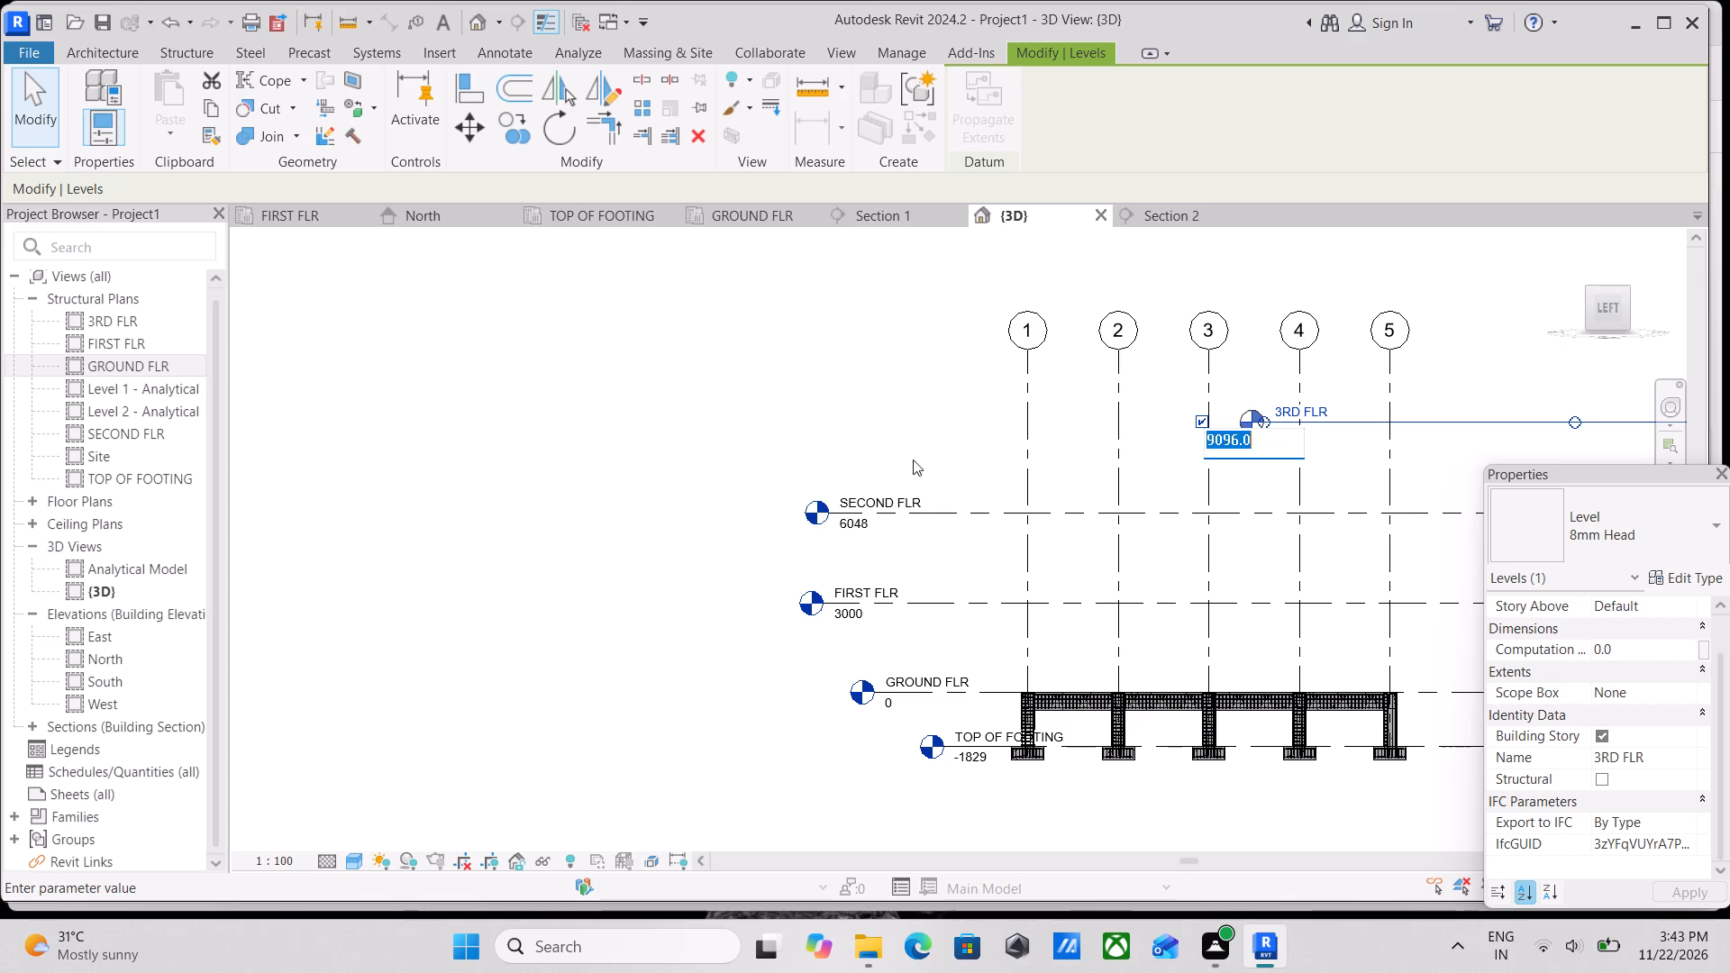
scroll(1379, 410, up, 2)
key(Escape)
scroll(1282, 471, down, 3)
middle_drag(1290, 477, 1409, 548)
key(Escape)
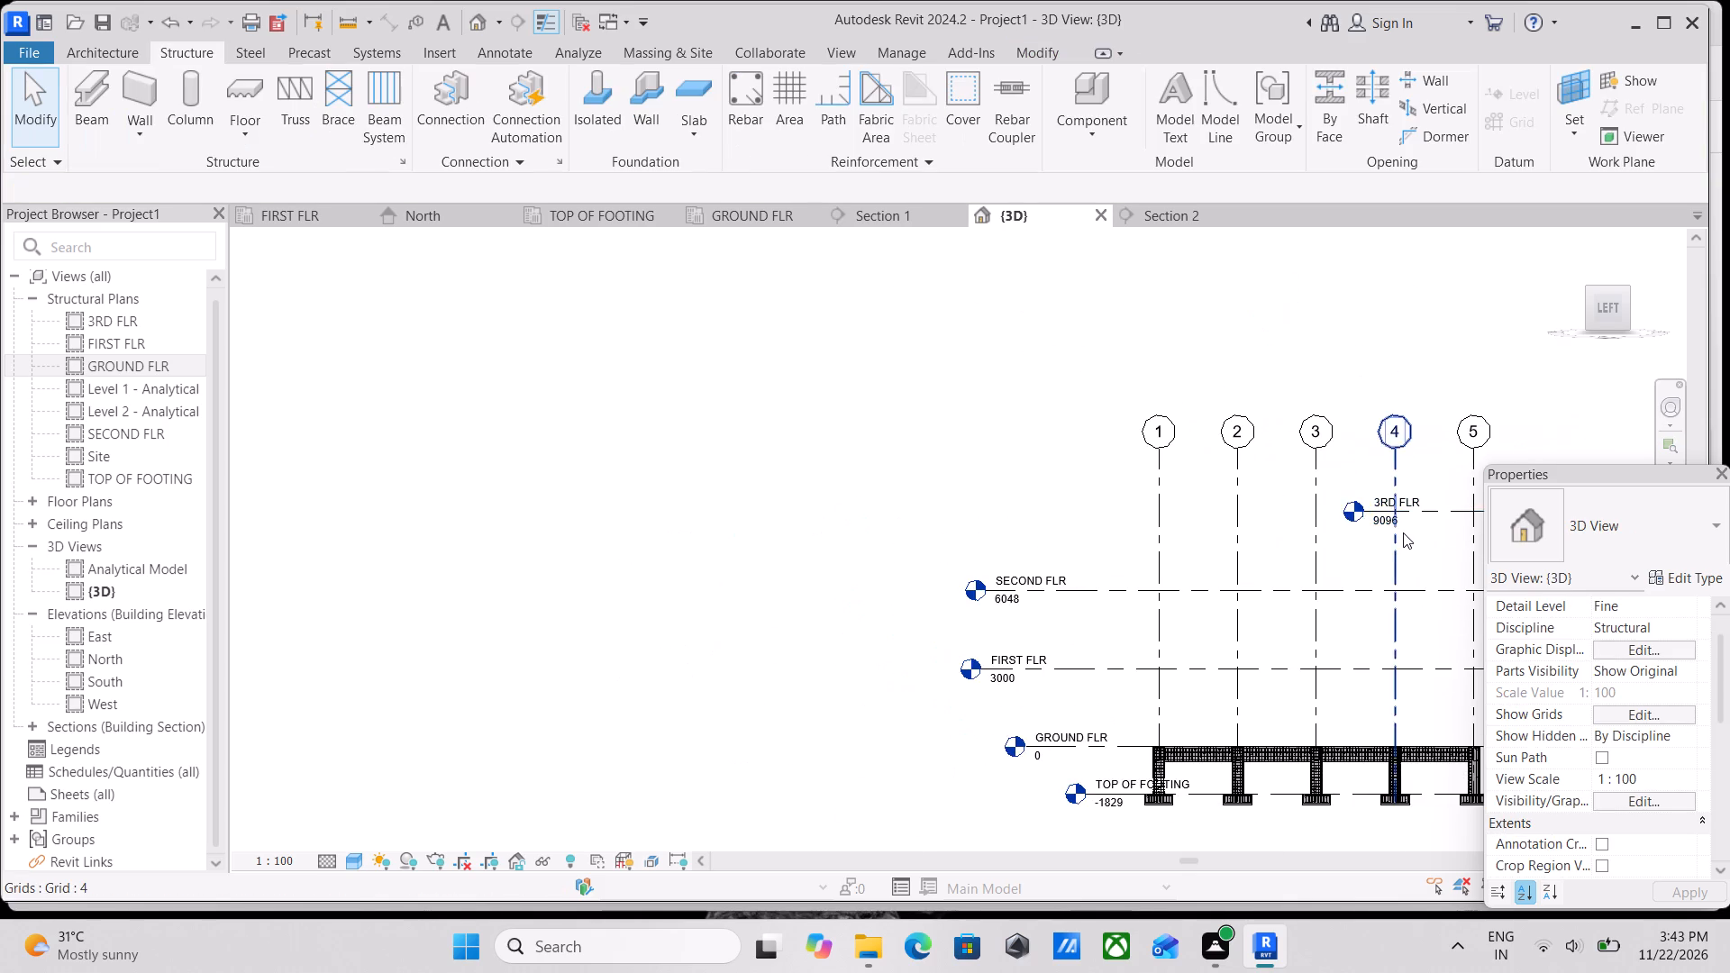
Extend the 3RD FLR level line past grid 1 so its head sits outside the grids, near the SECOND FLR head.
scroll(1403, 532, down, 2)
middle_drag(1389, 529, 1235, 480)
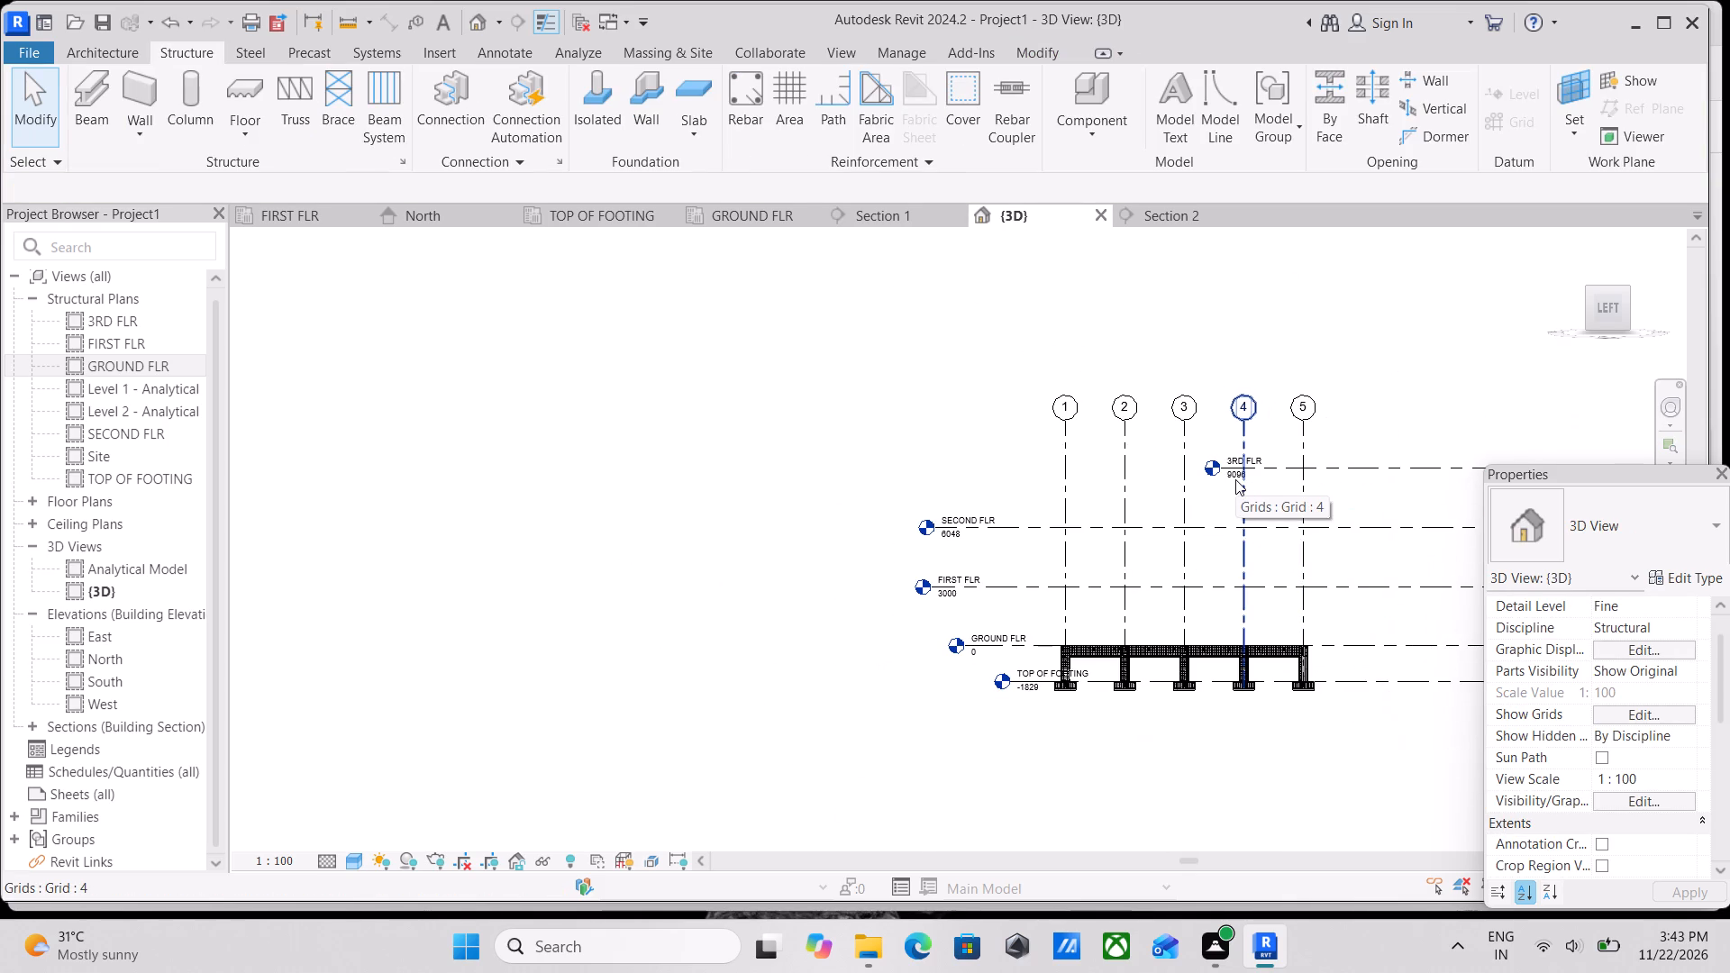
scroll(1224, 481, down, 2)
scroll(1257, 504, up, 6)
click(1223, 428)
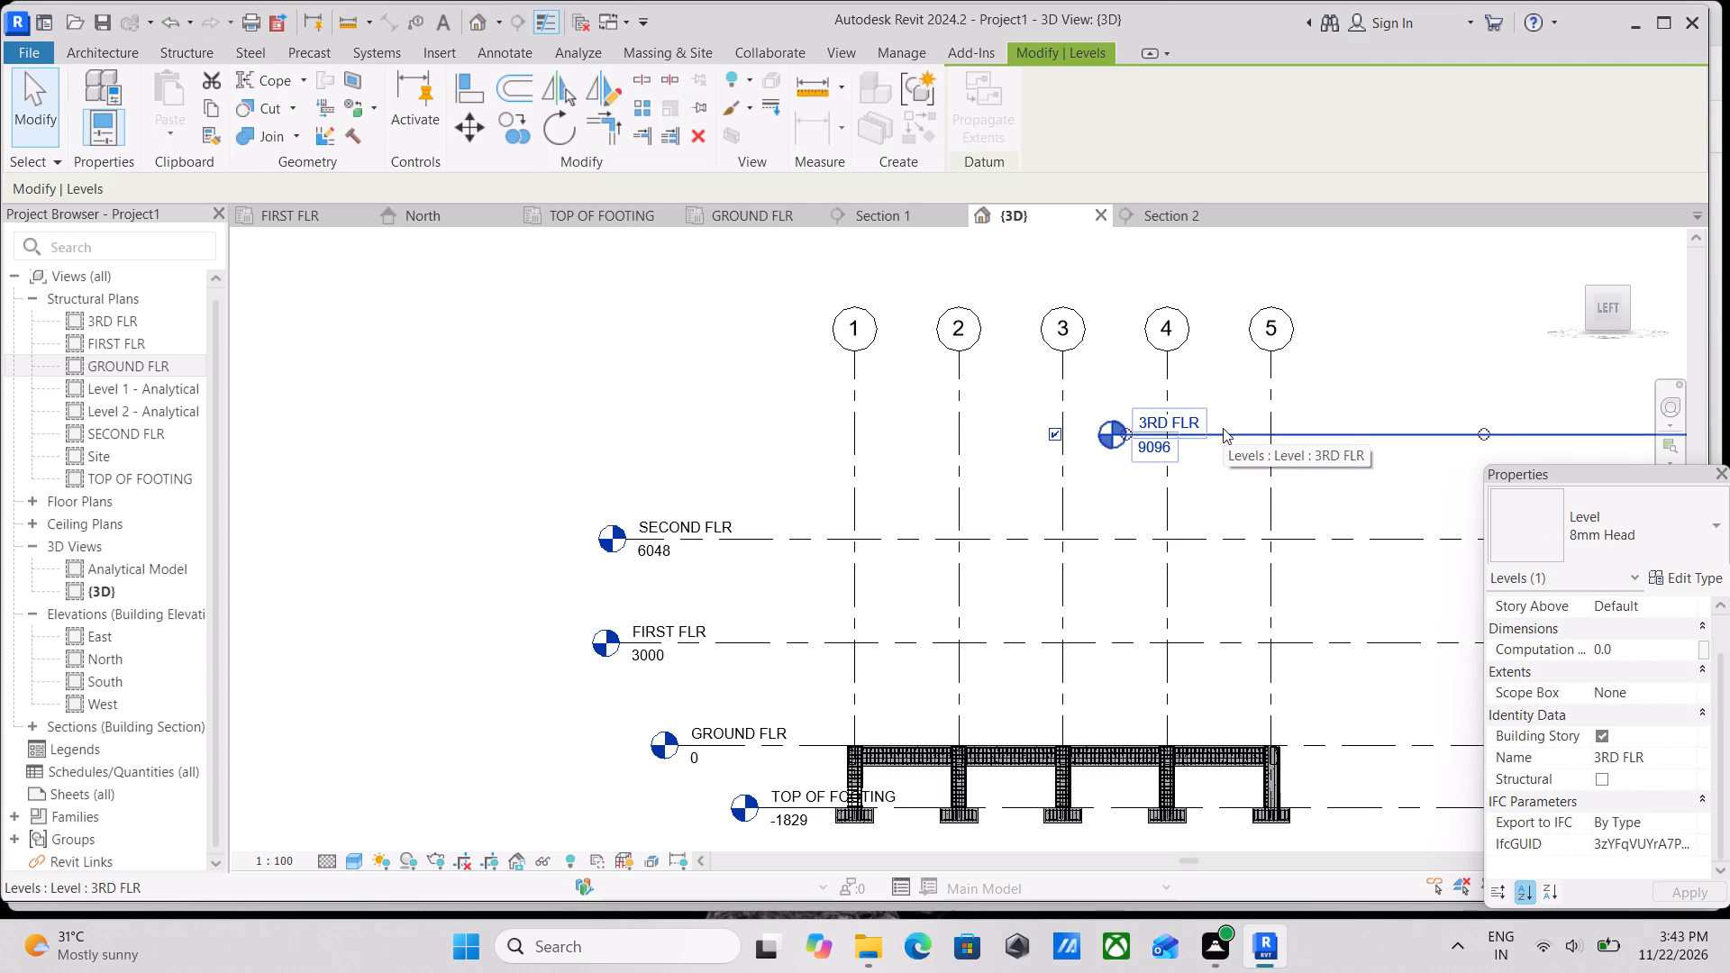
scroll(1153, 416, up, 3)
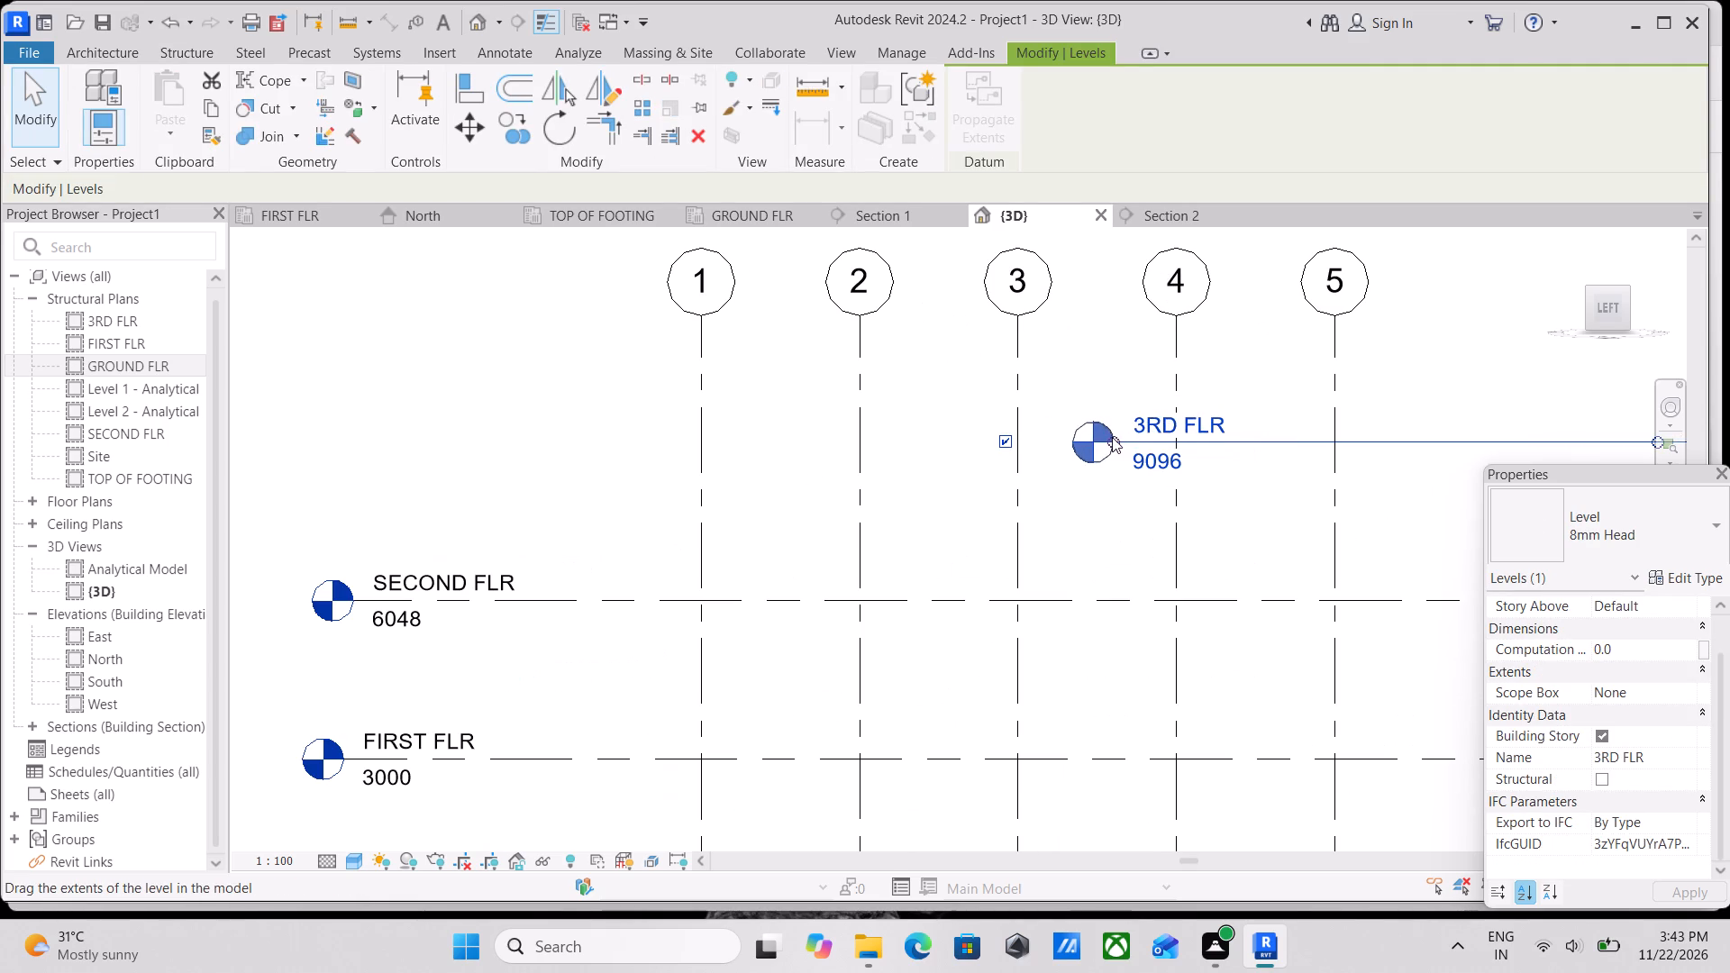
drag(1112, 437, 1003, 453)
scroll(1006, 476, down, 4)
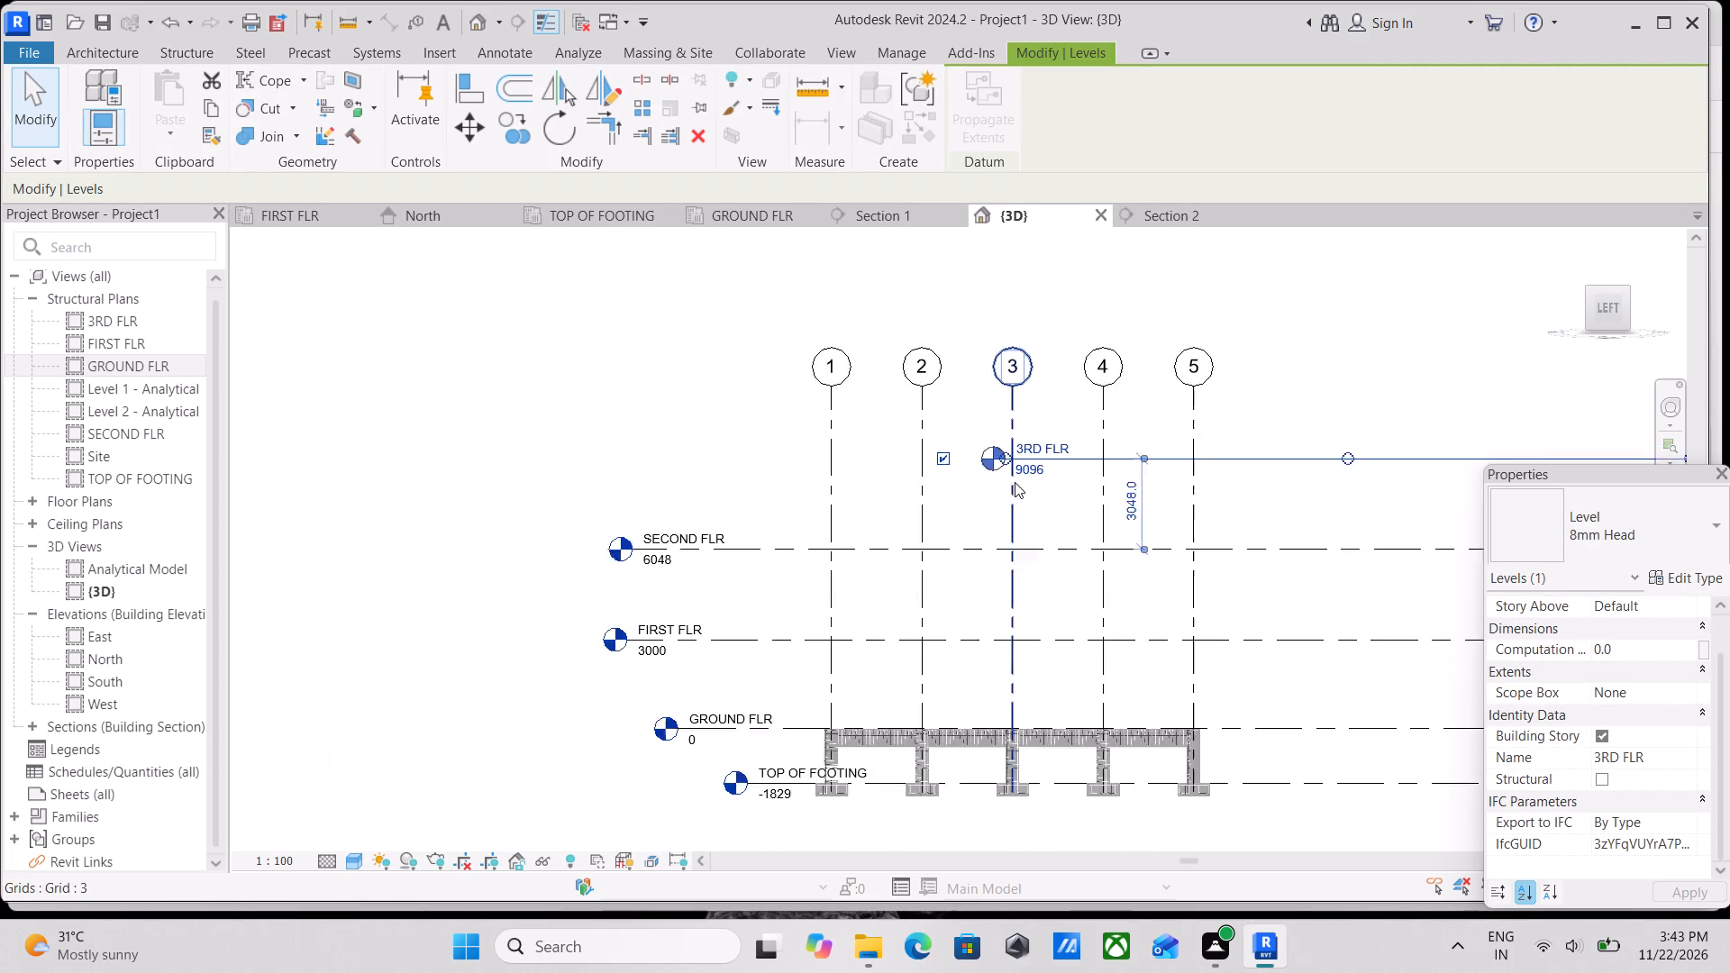
middle_drag(1060, 489, 1422, 470)
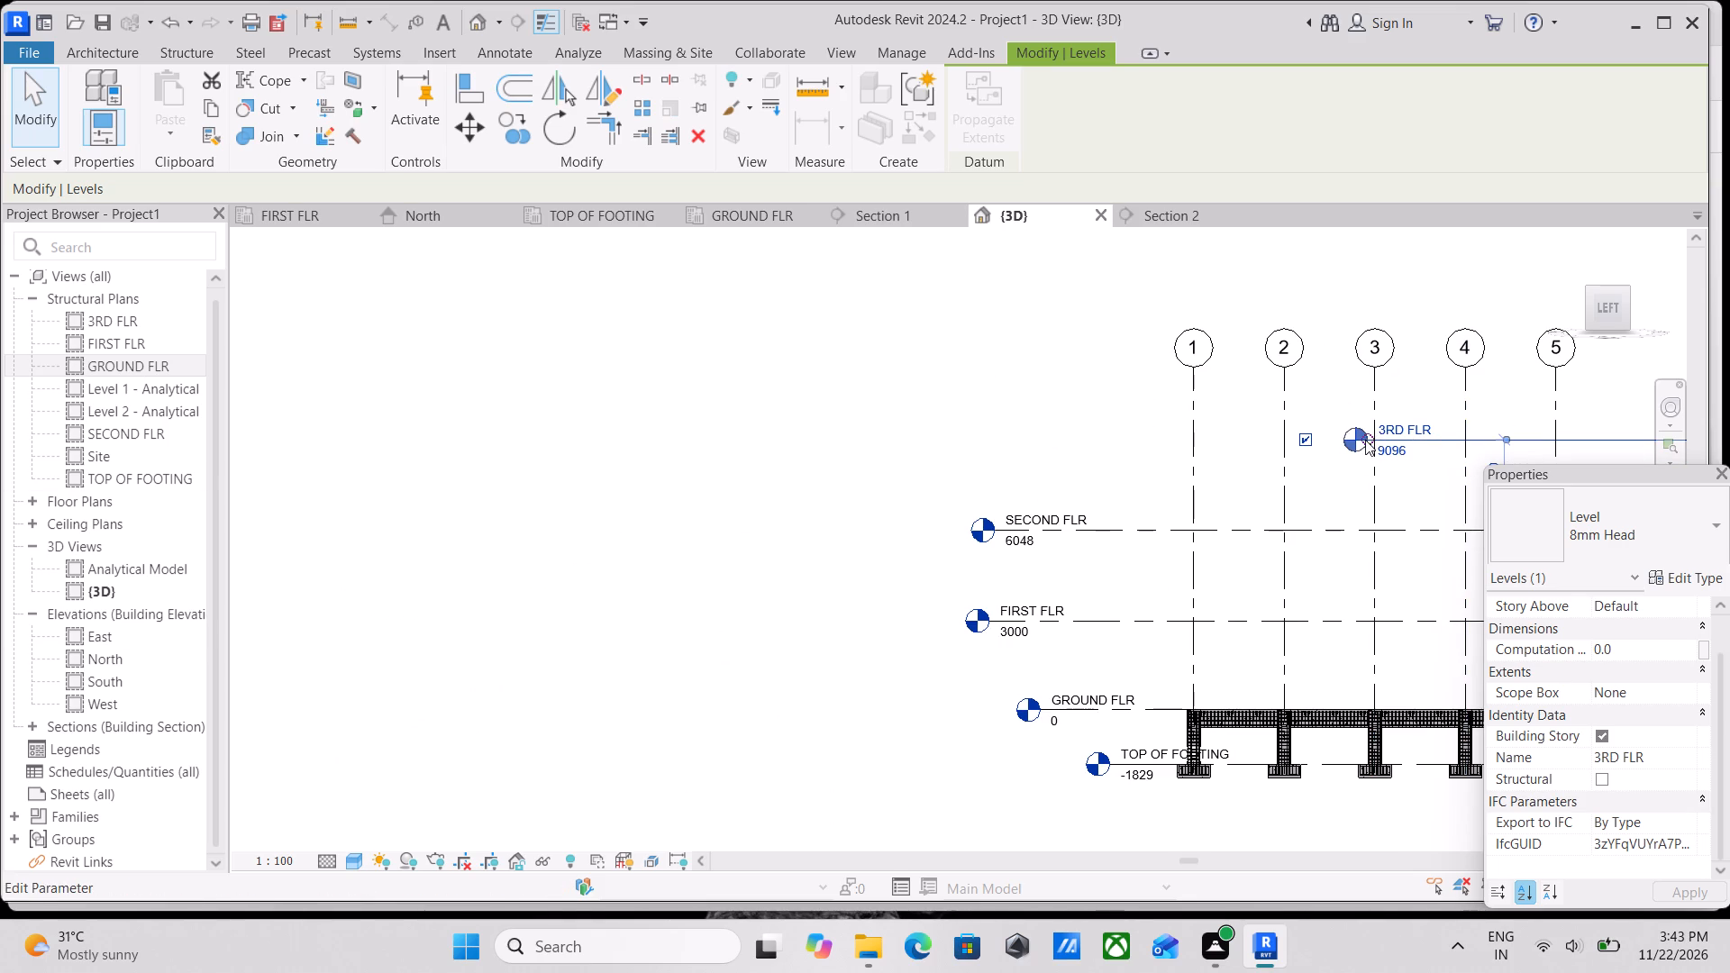
drag(1365, 440, 946, 472)
scroll(1042, 439, down, 3)
middle_drag(1042, 439, 993, 421)
scroll(993, 421, down, 1)
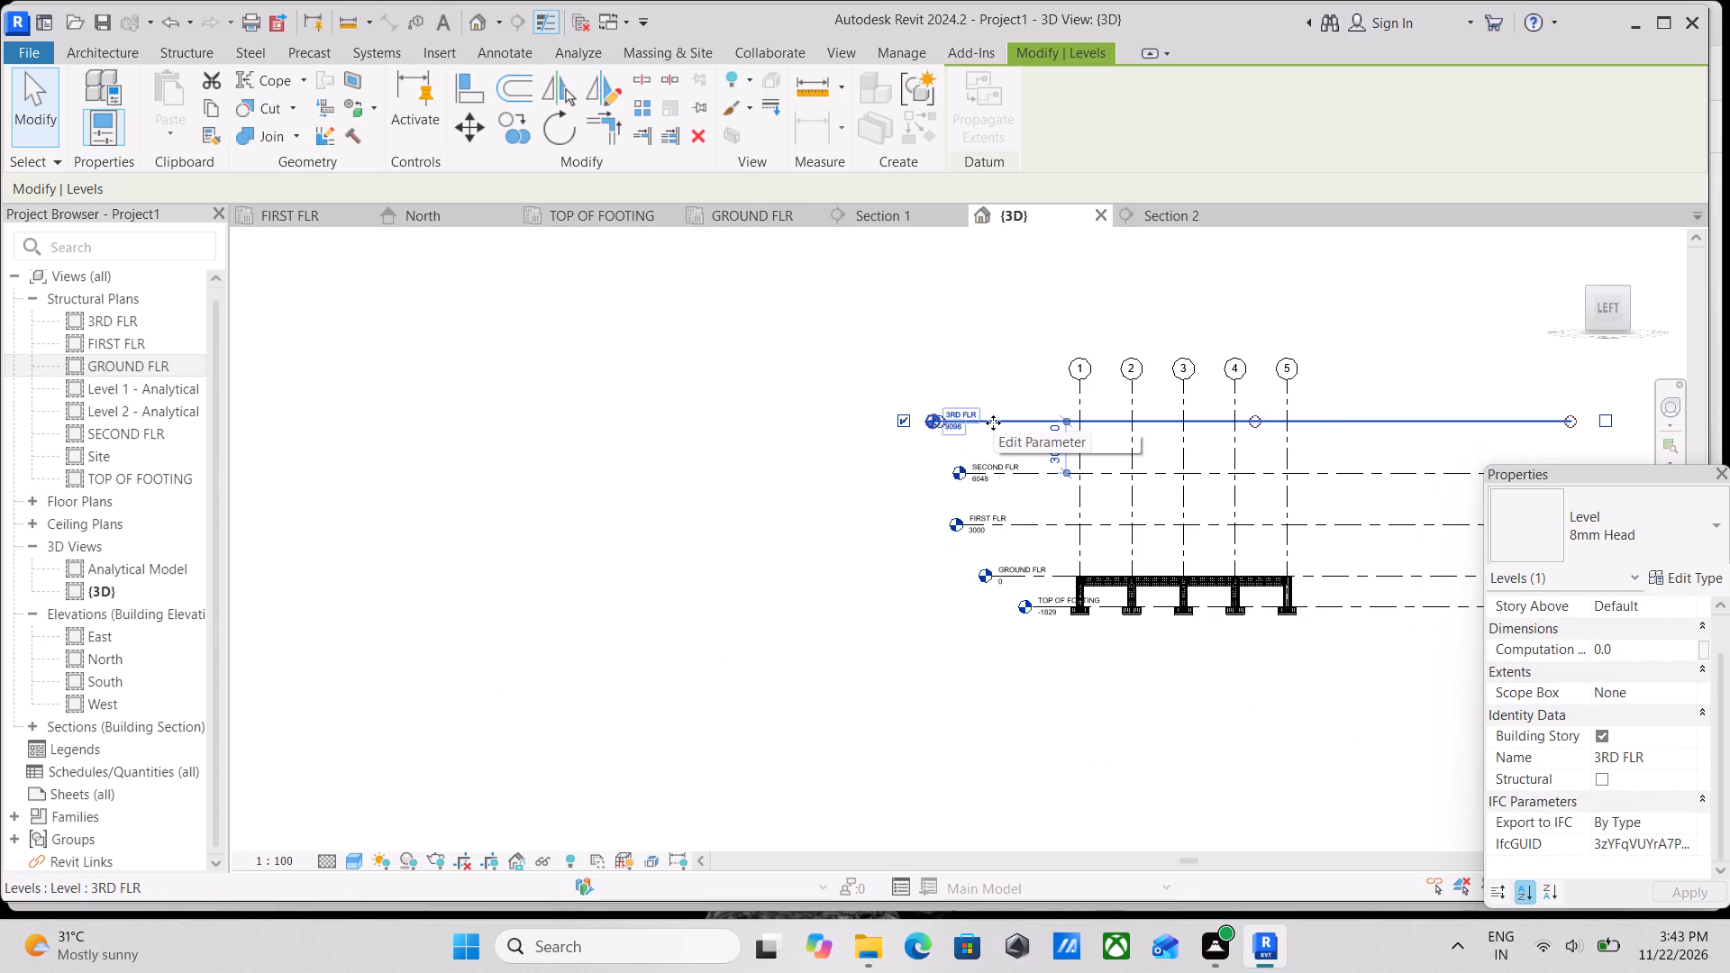
scroll(1304, 572, up, 1)
key(Escape)
Extend the TOP OF FOOTING level line farther beyond grid 1 so its name and elevation clear the column and footing.
scroll(1271, 612, up, 4)
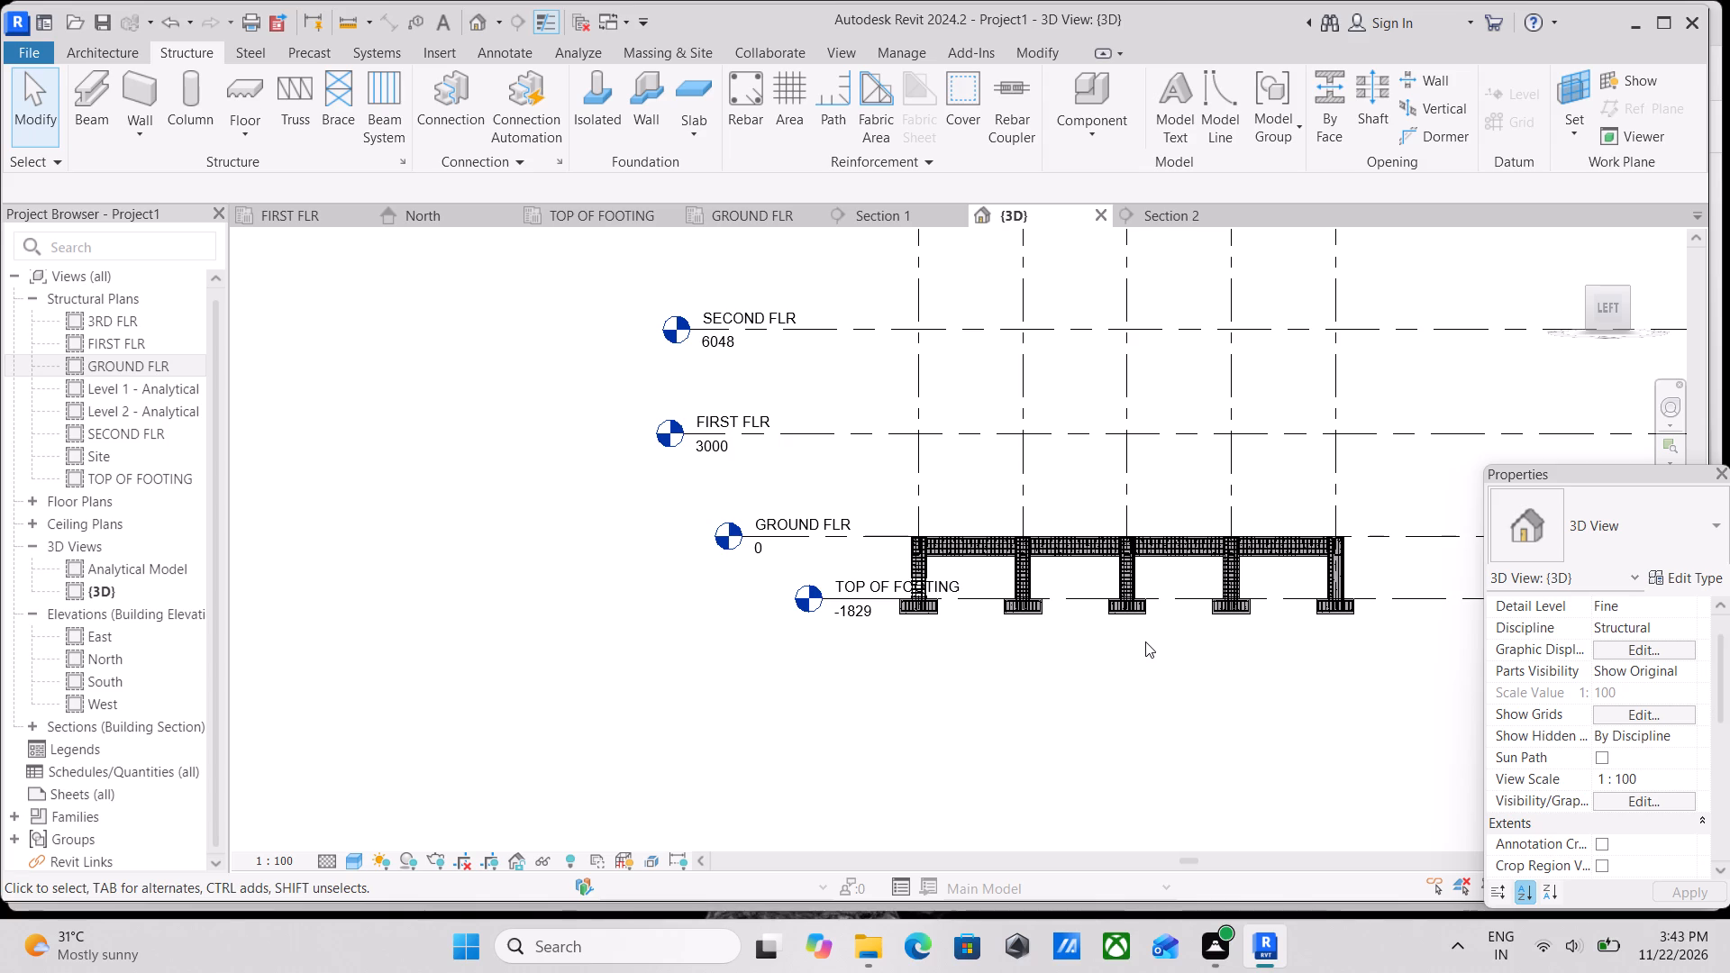
scroll(788, 293, down, 2)
middle_drag(788, 293, 780, 419)
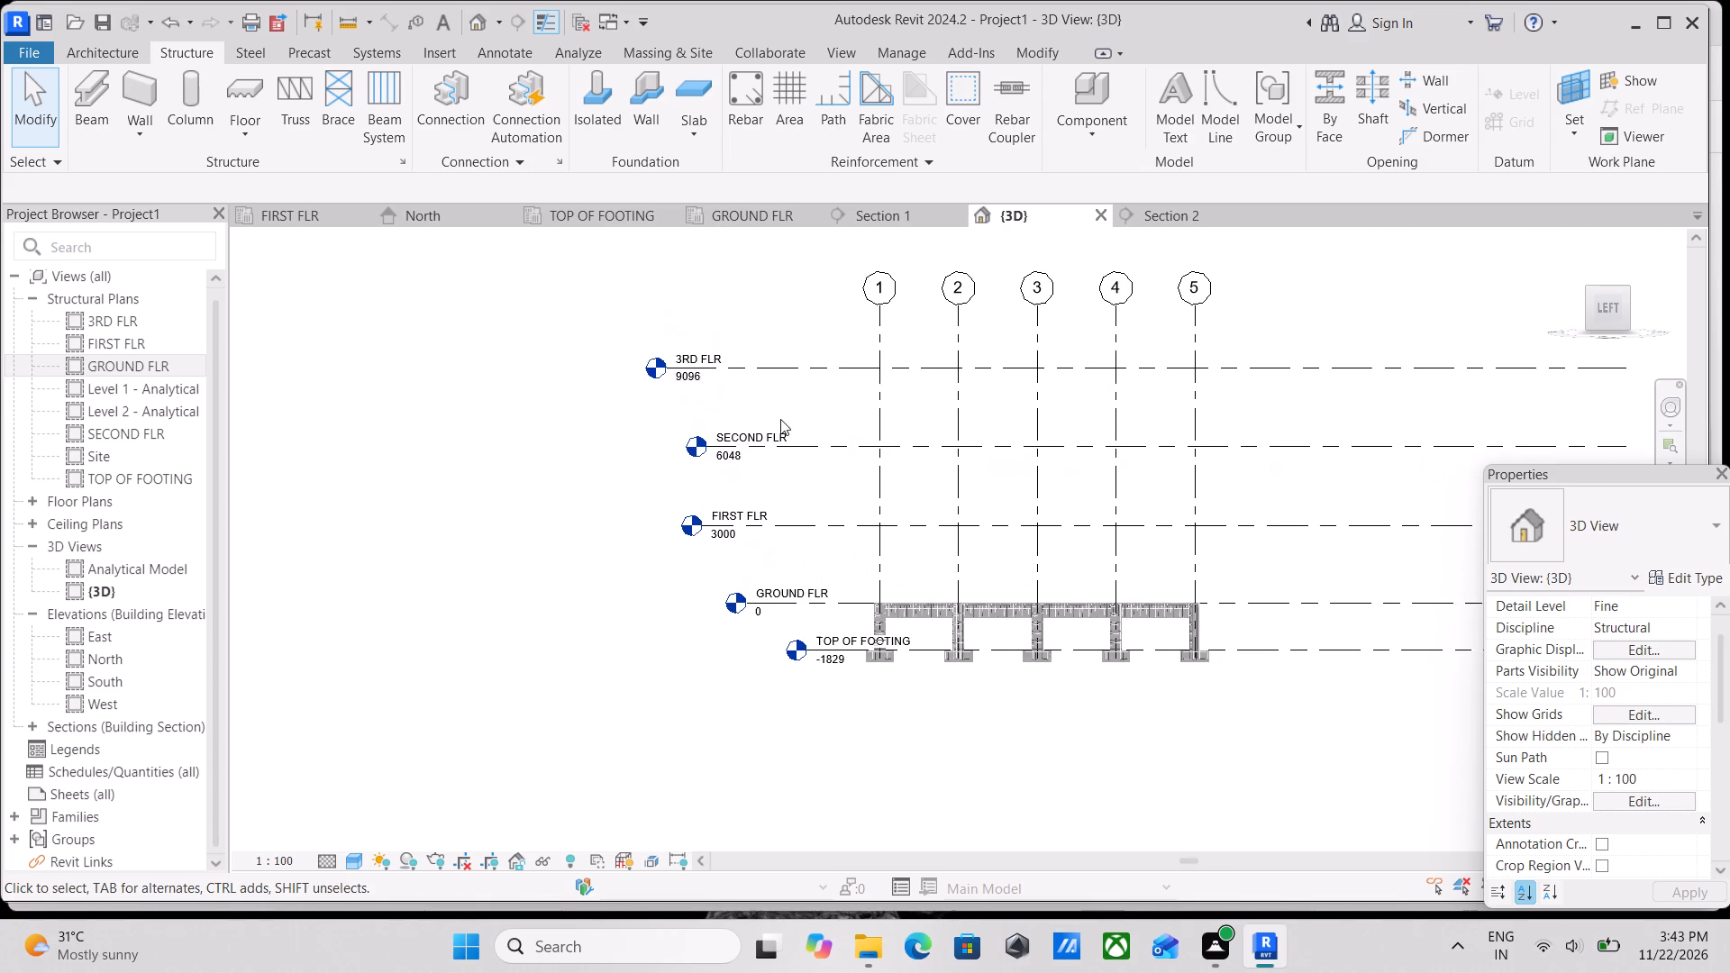
scroll(904, 647, up, 2)
scroll(803, 722, up, 2)
key(Escape)
scroll(1055, 711, up, 1)
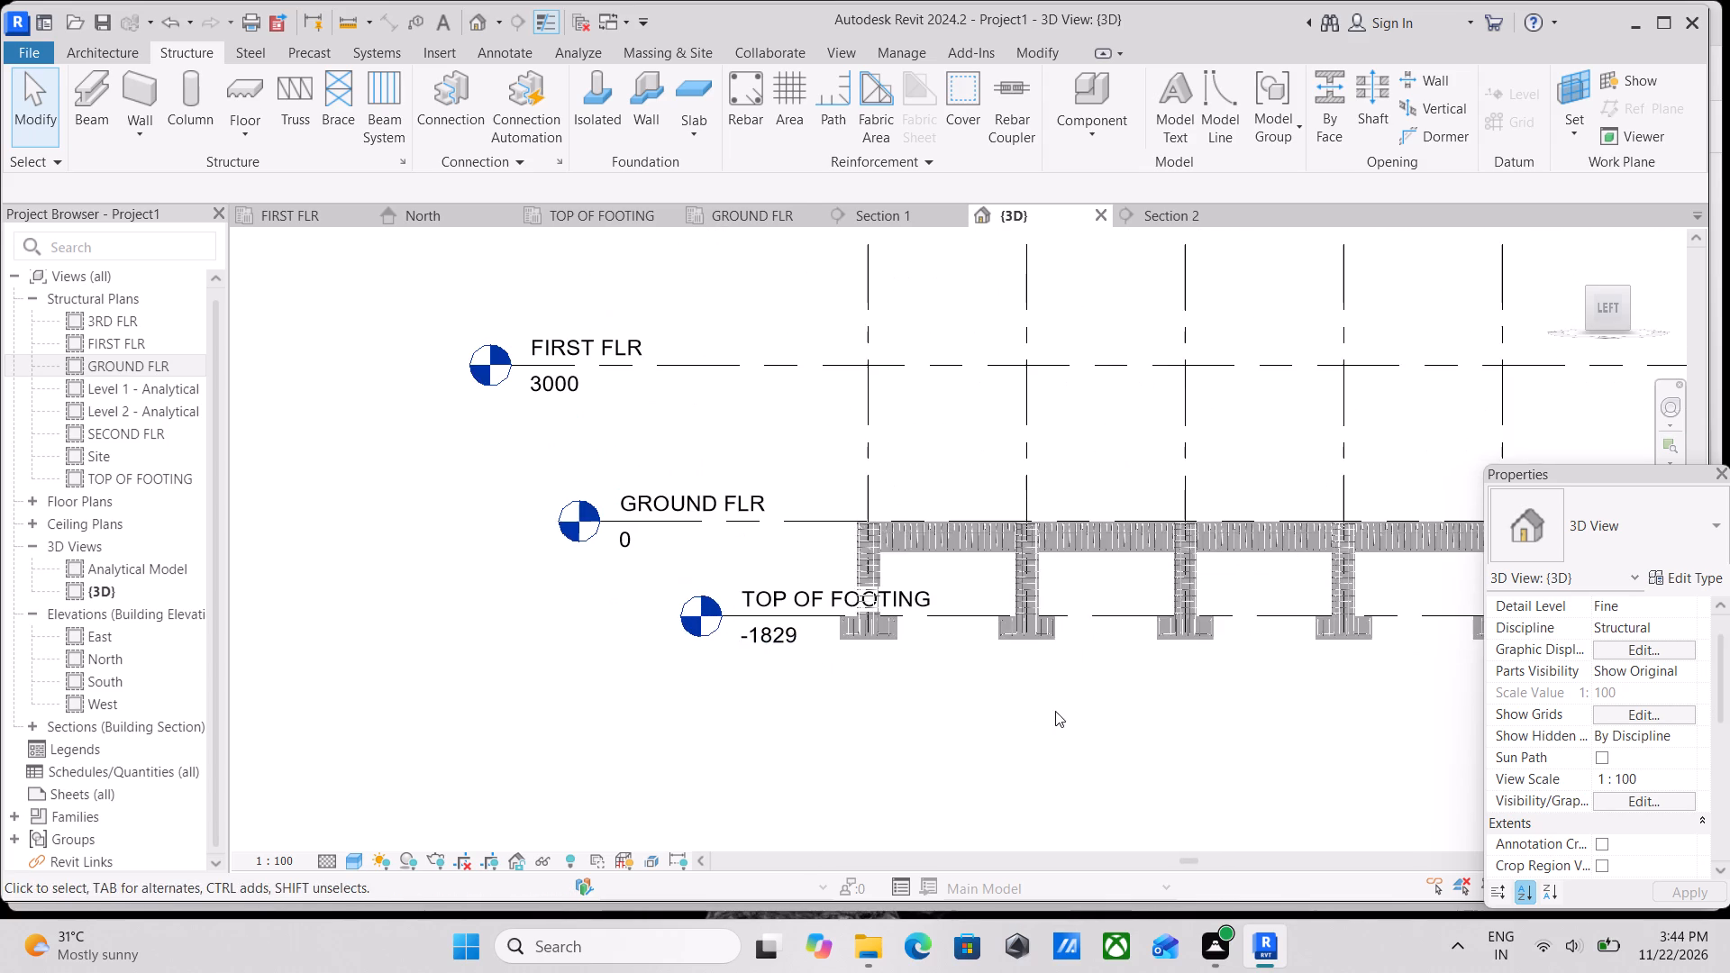
middle_drag(1055, 710, 926, 670)
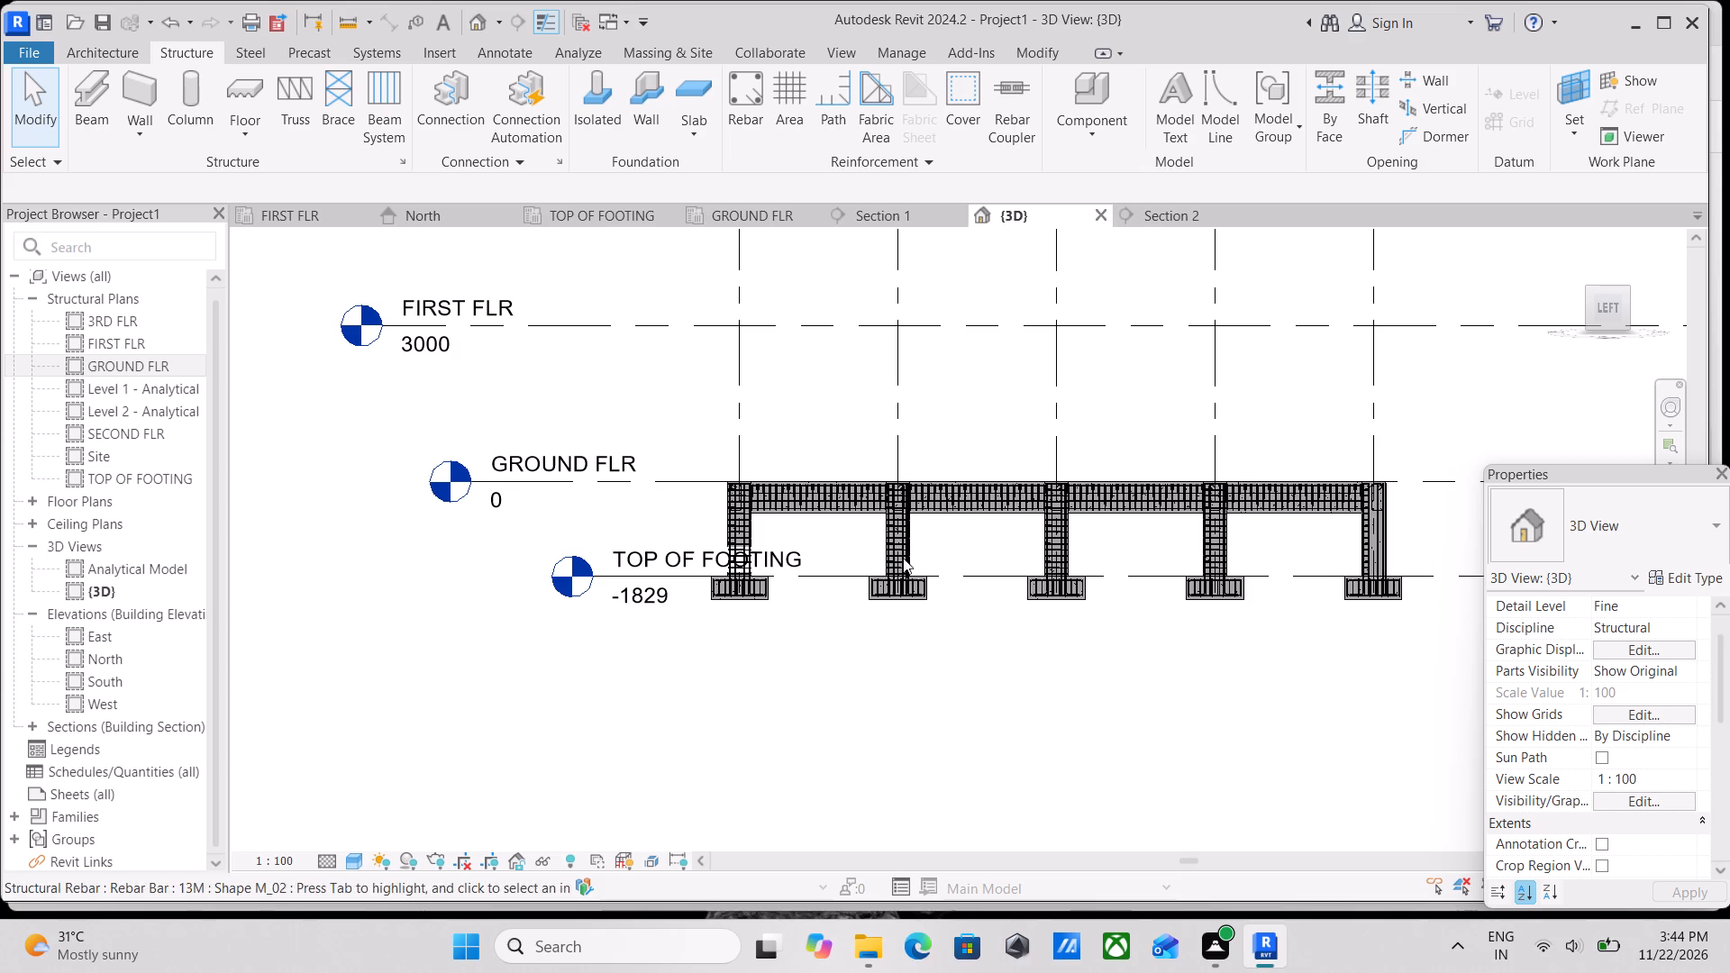
scroll(813, 459, down, 5)
middle_click(745, 383)
scroll(783, 410, up, 4)
key(Escape)
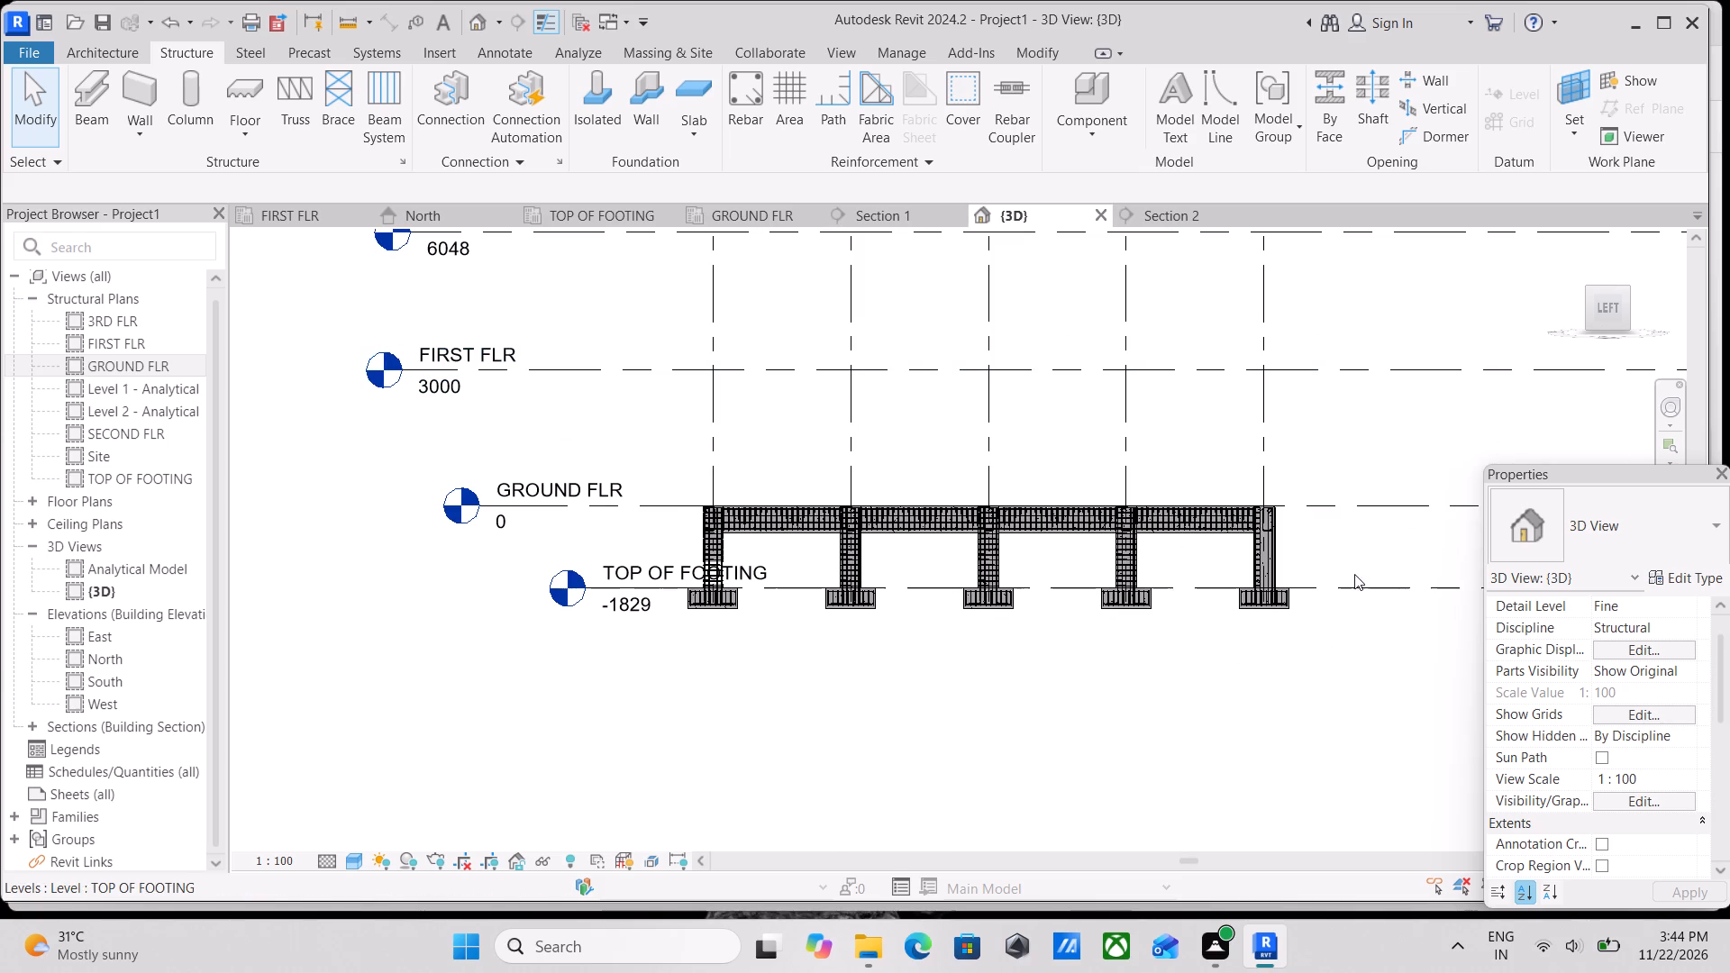
click(1361, 582)
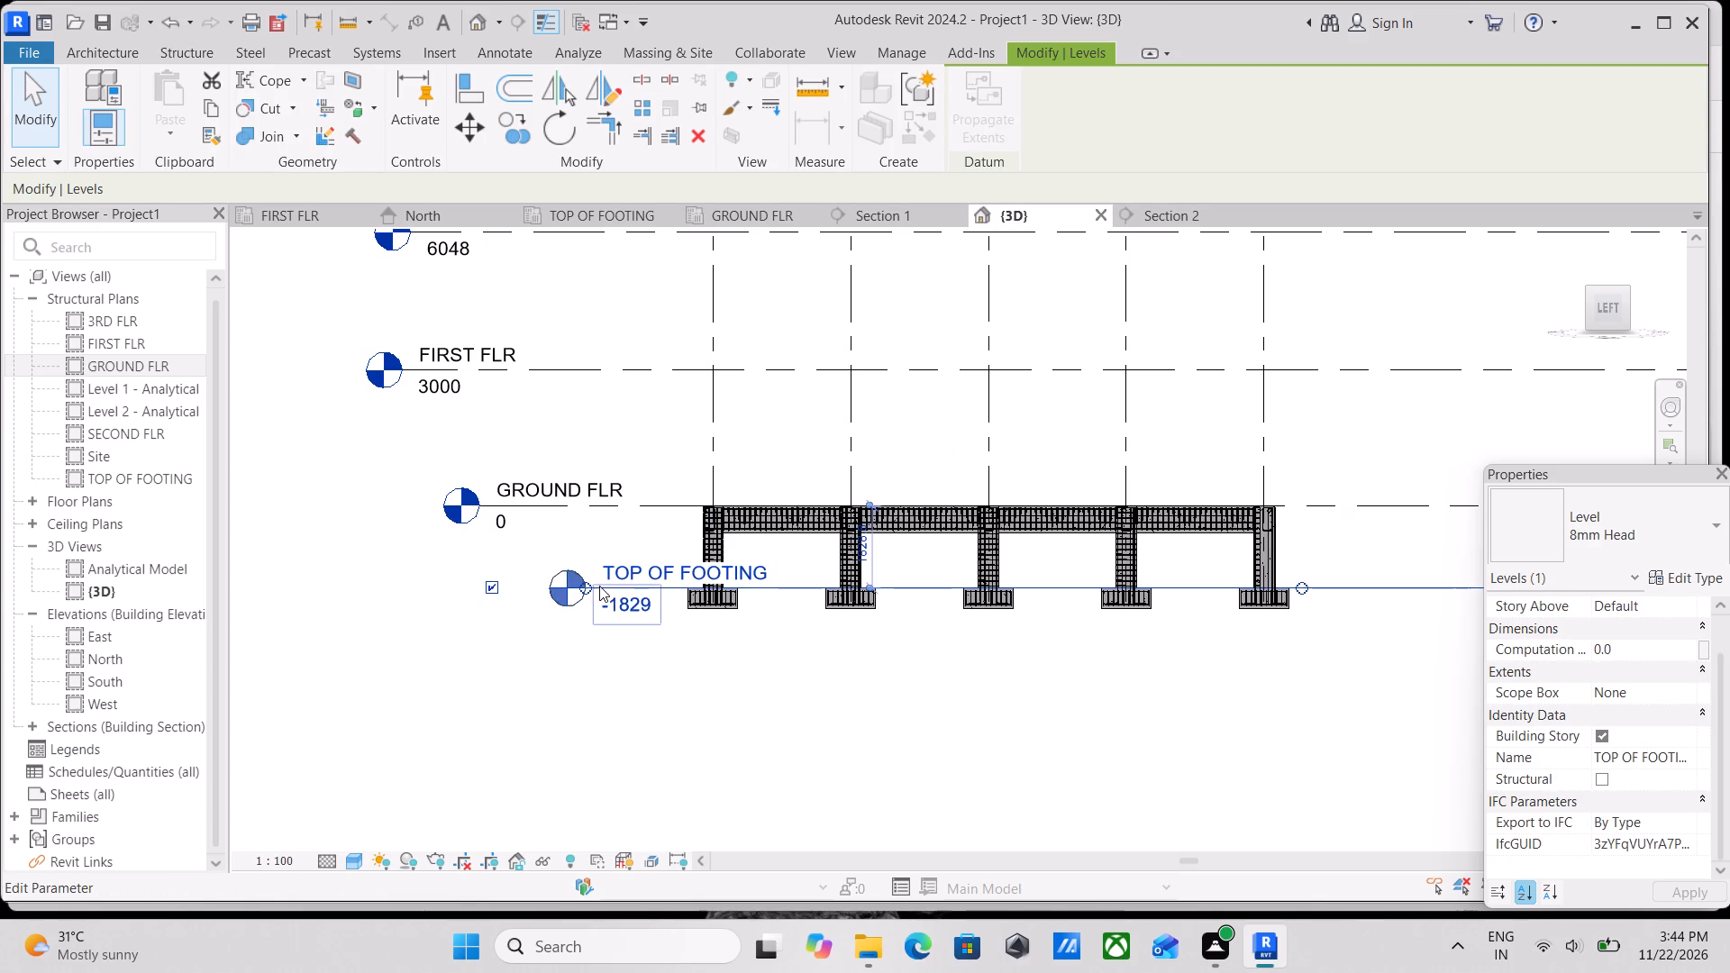
drag(588, 586, 350, 573)
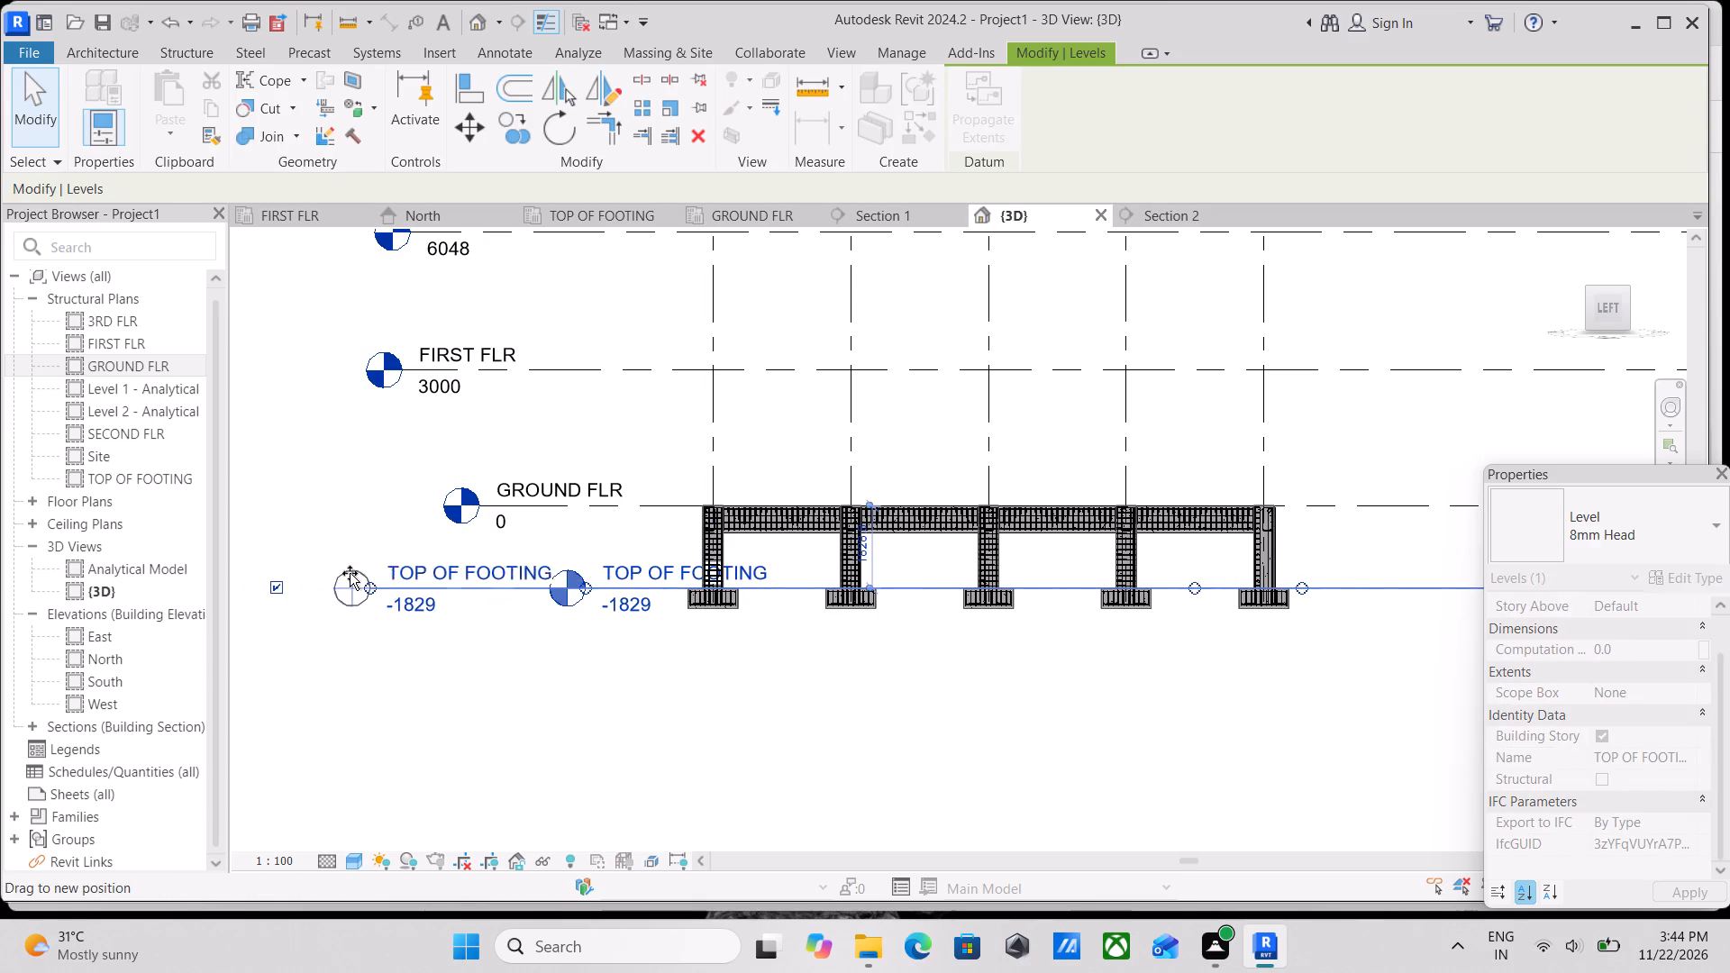
drag(350, 573, 337, 571)
key(Escape)
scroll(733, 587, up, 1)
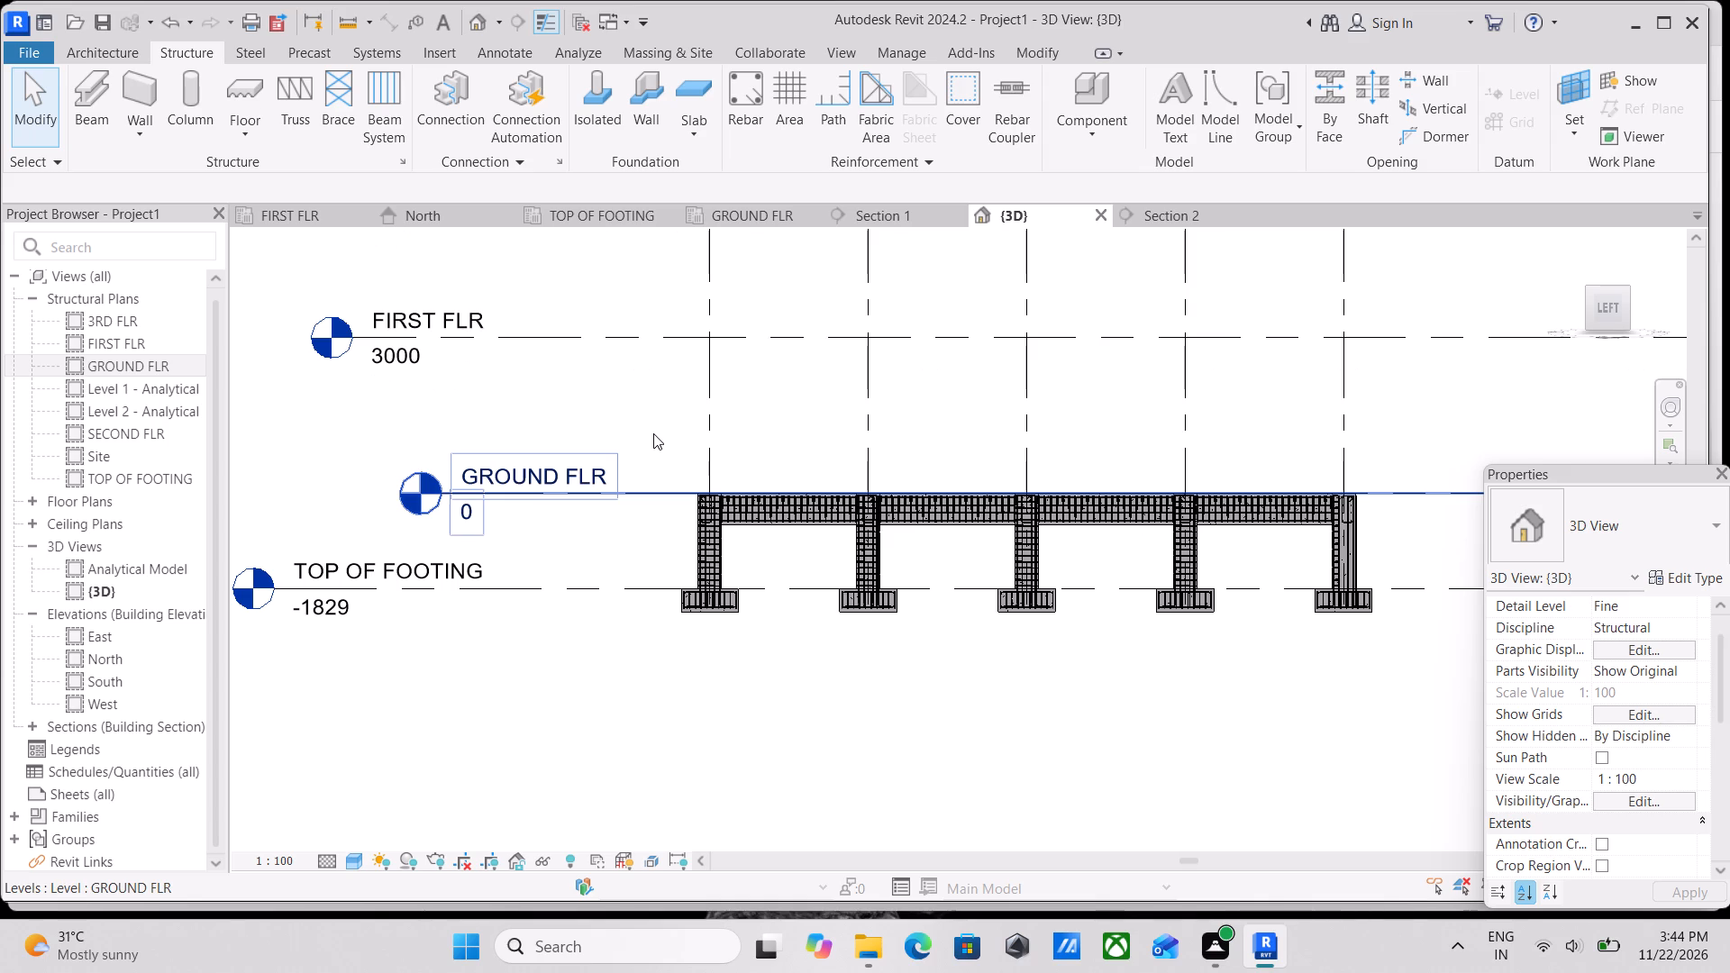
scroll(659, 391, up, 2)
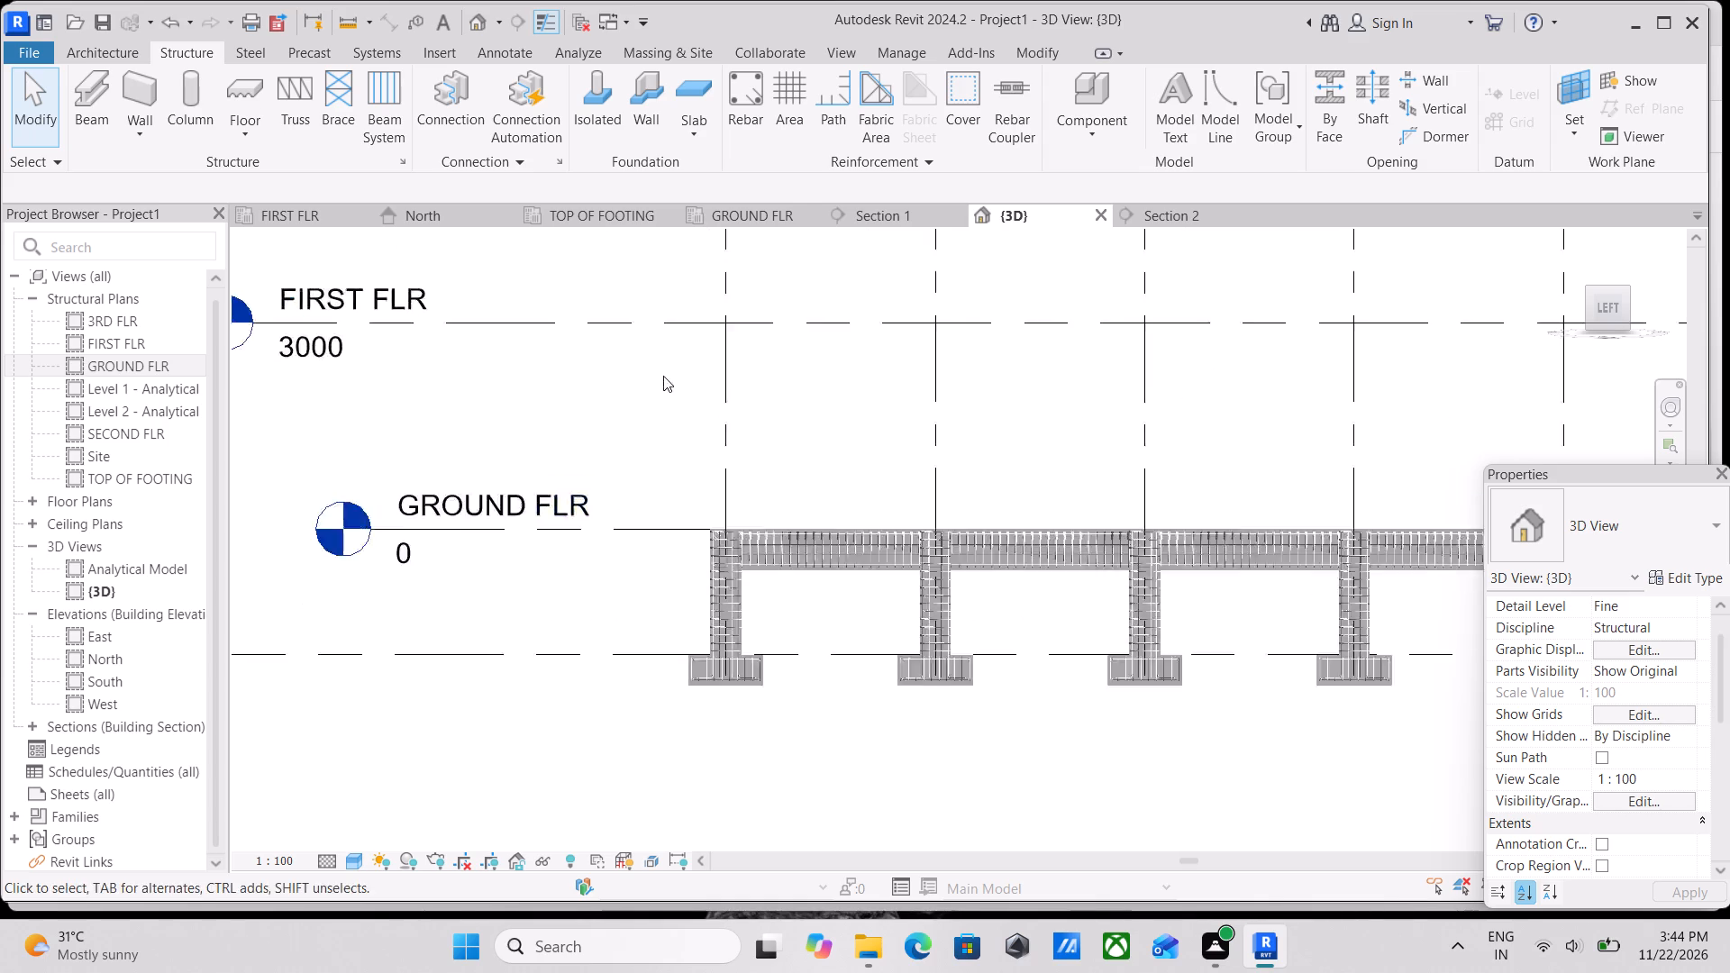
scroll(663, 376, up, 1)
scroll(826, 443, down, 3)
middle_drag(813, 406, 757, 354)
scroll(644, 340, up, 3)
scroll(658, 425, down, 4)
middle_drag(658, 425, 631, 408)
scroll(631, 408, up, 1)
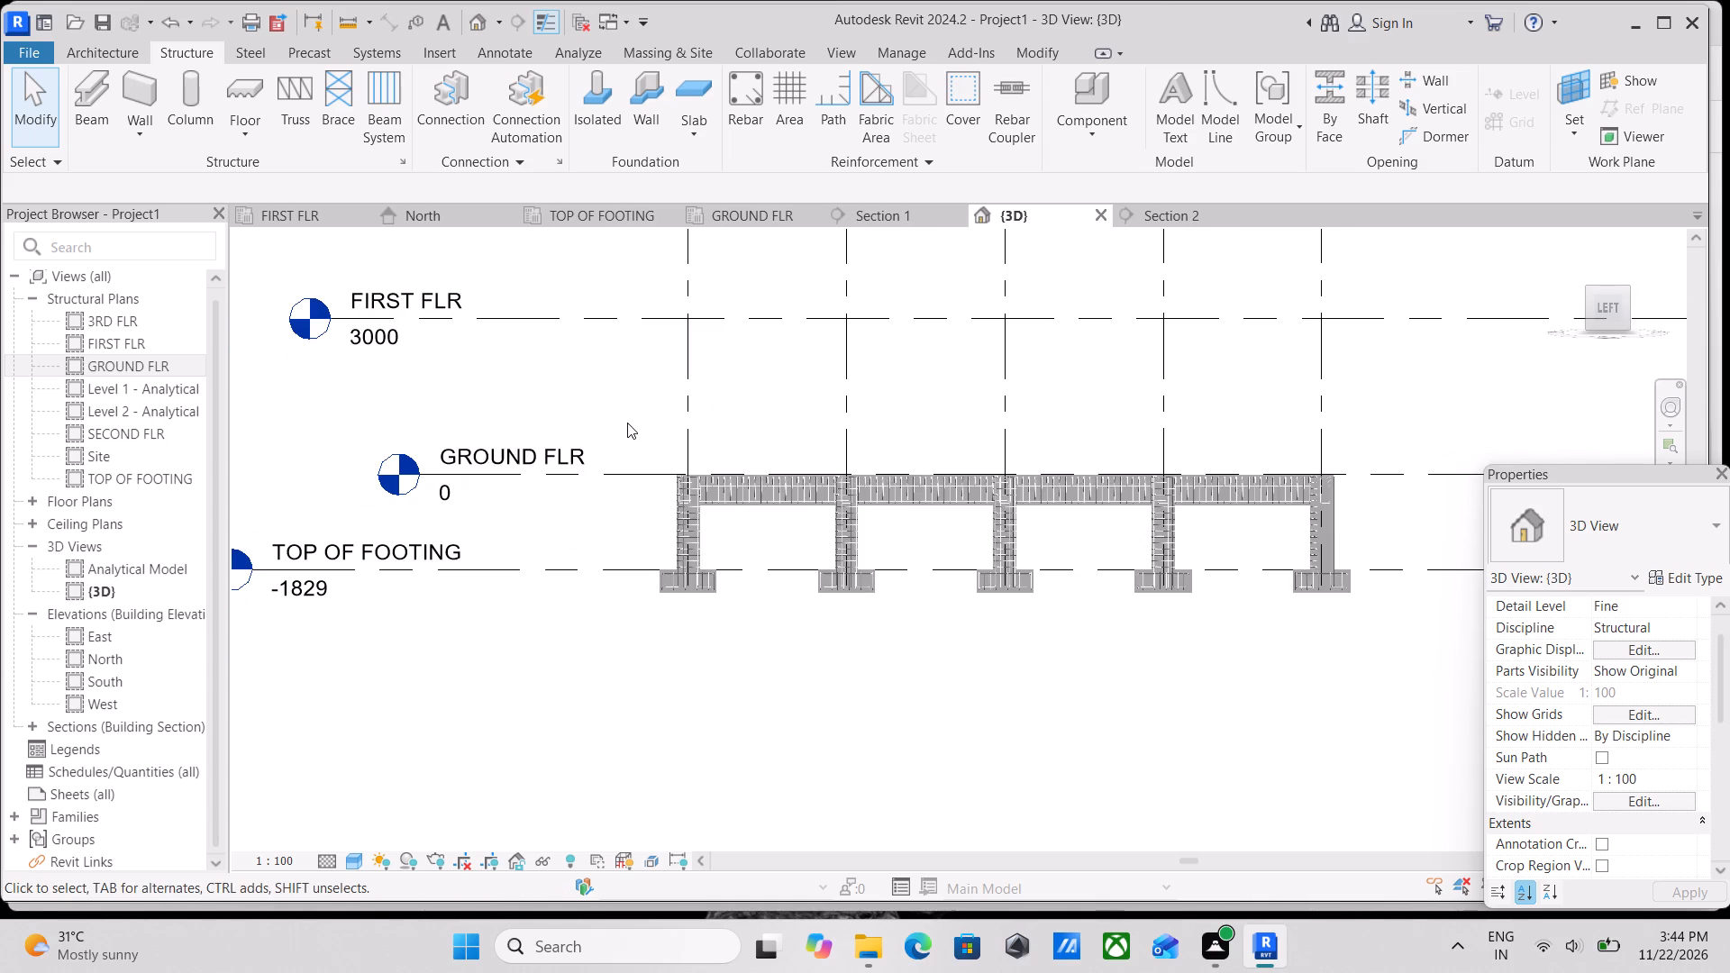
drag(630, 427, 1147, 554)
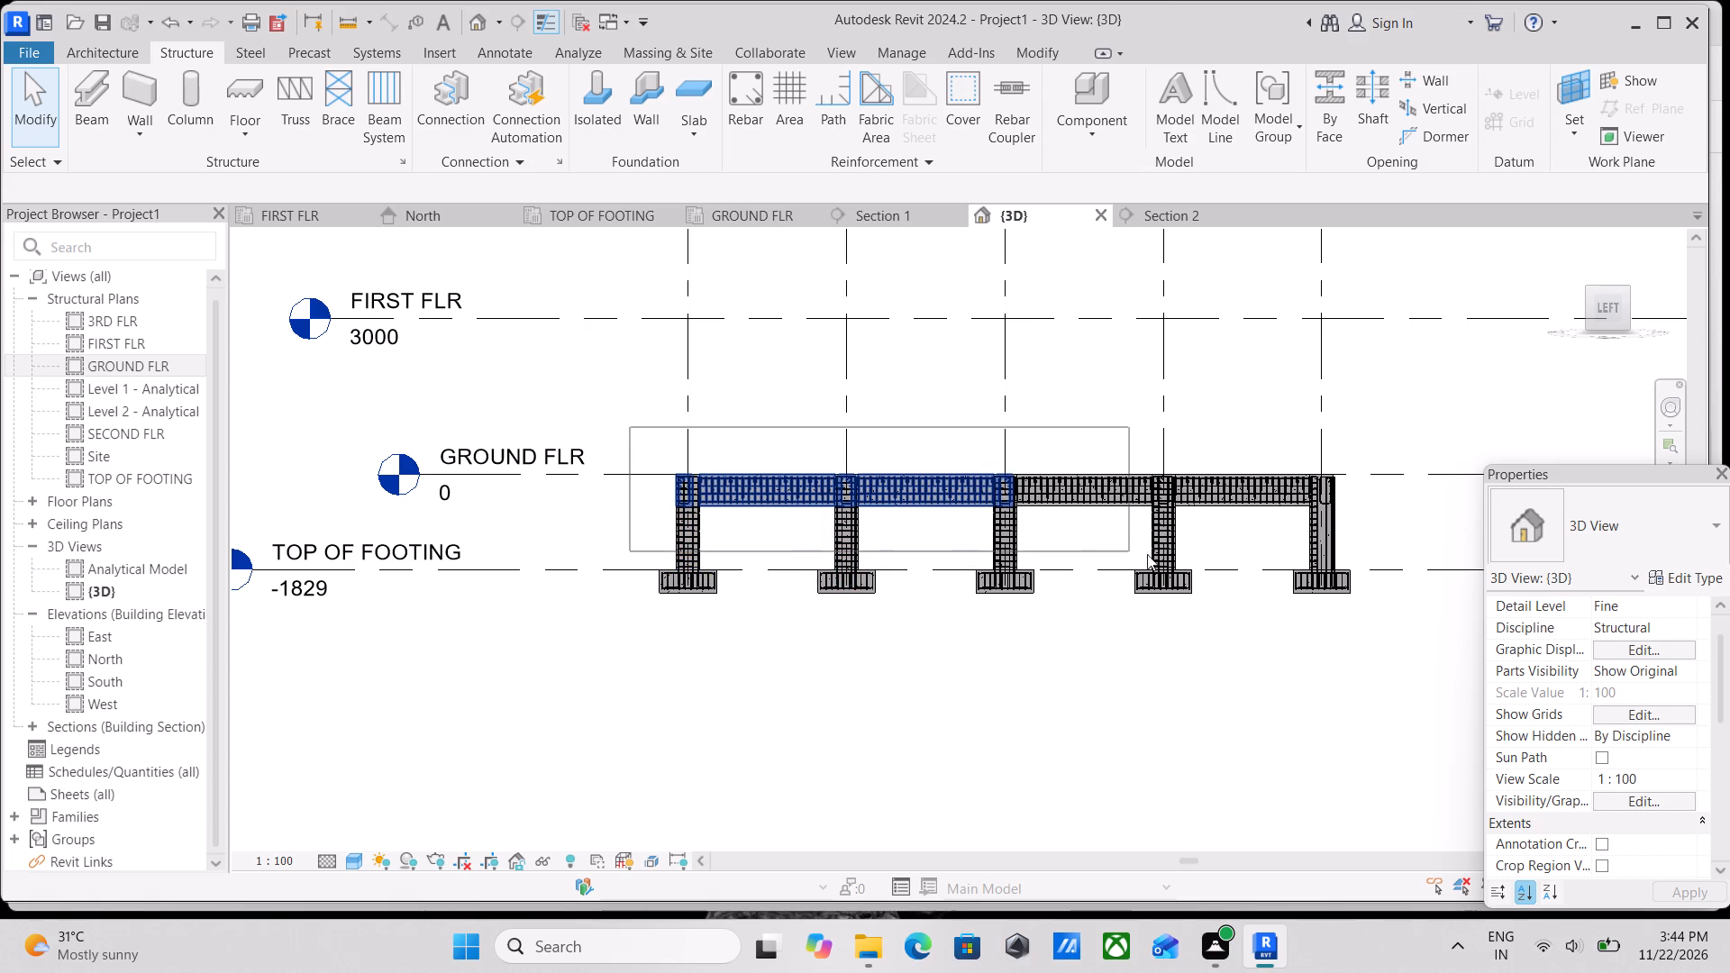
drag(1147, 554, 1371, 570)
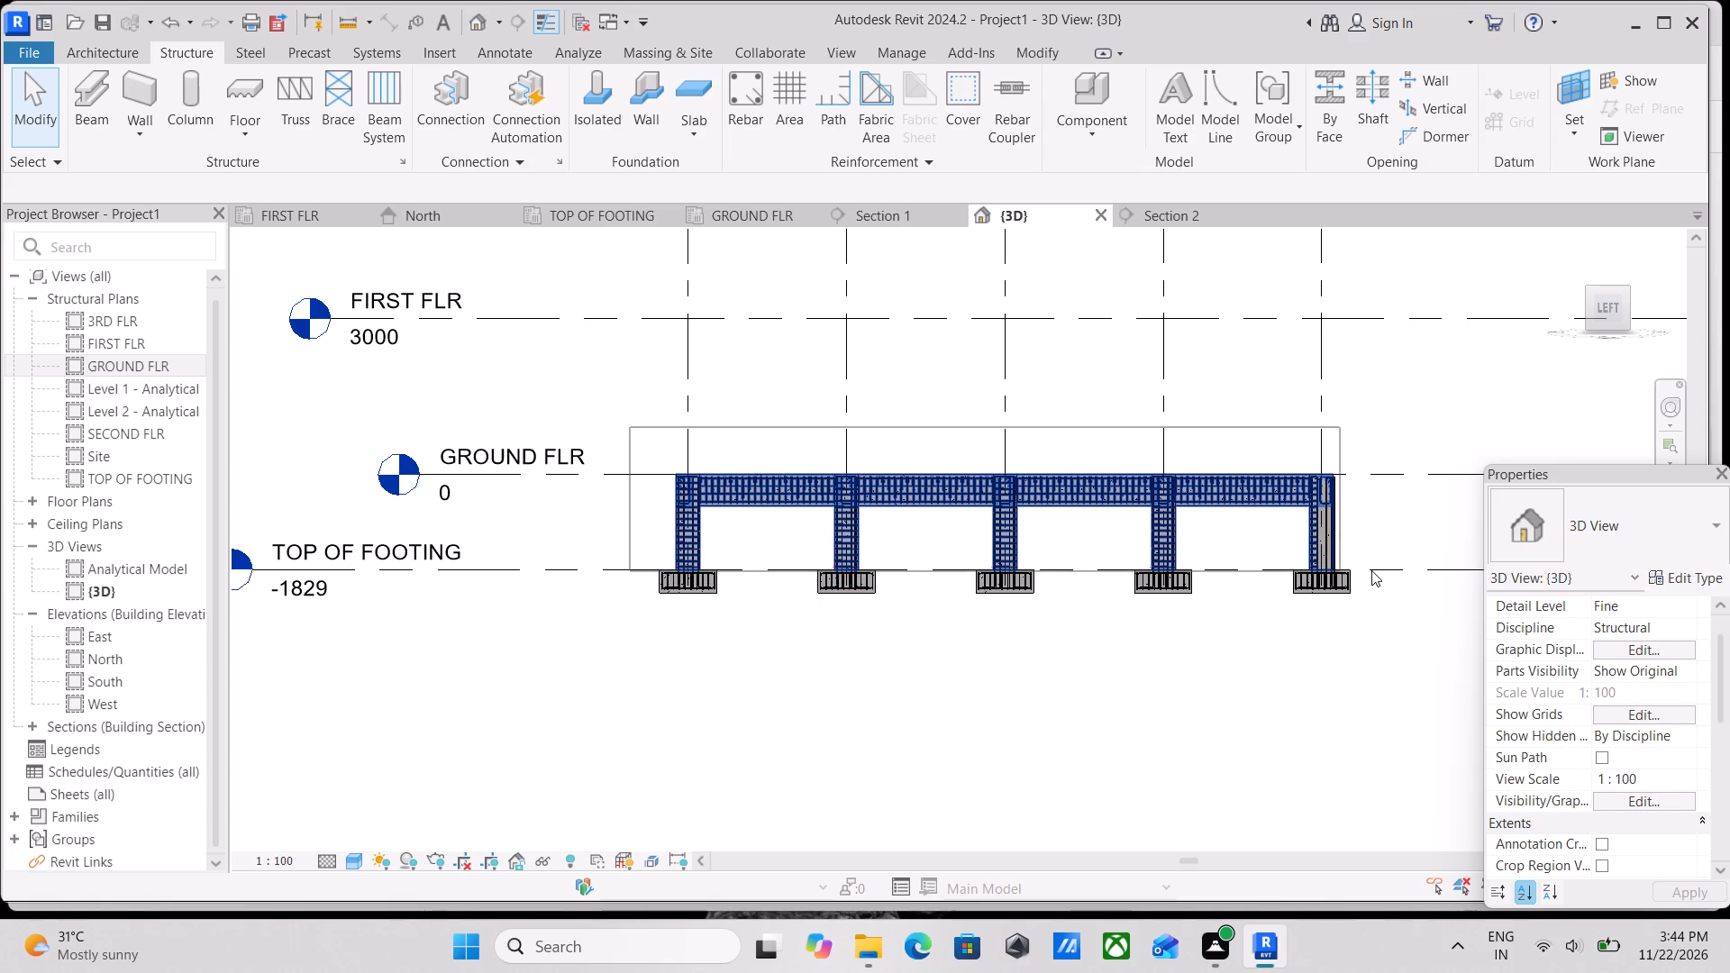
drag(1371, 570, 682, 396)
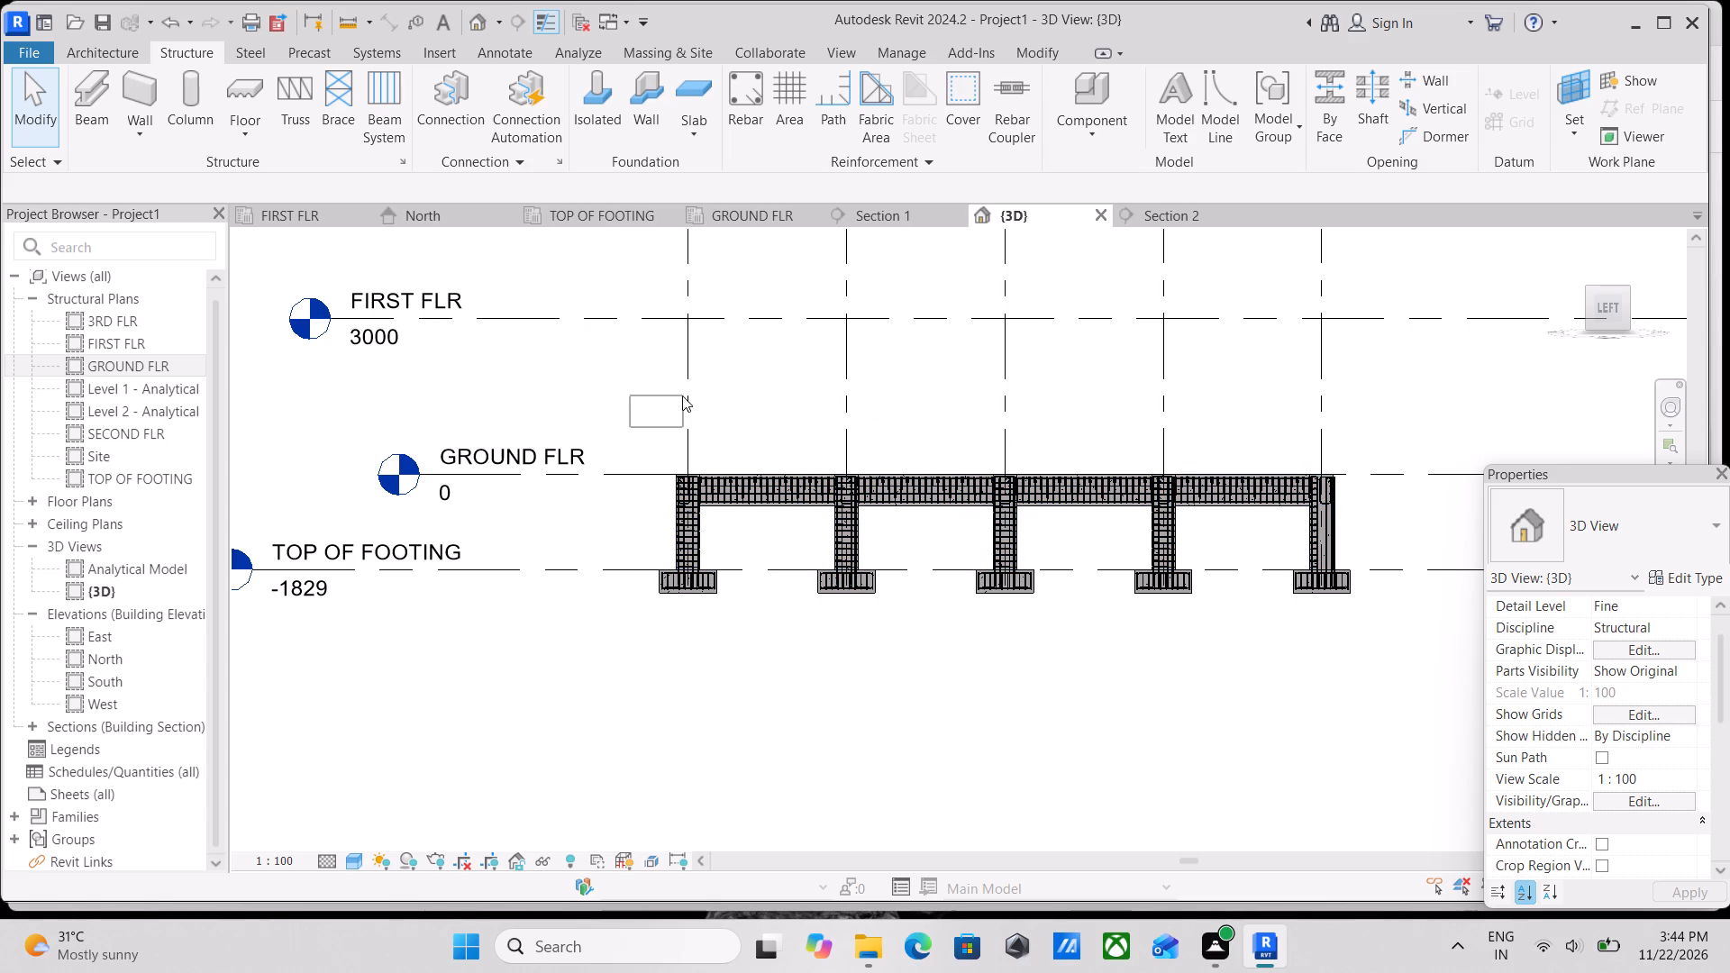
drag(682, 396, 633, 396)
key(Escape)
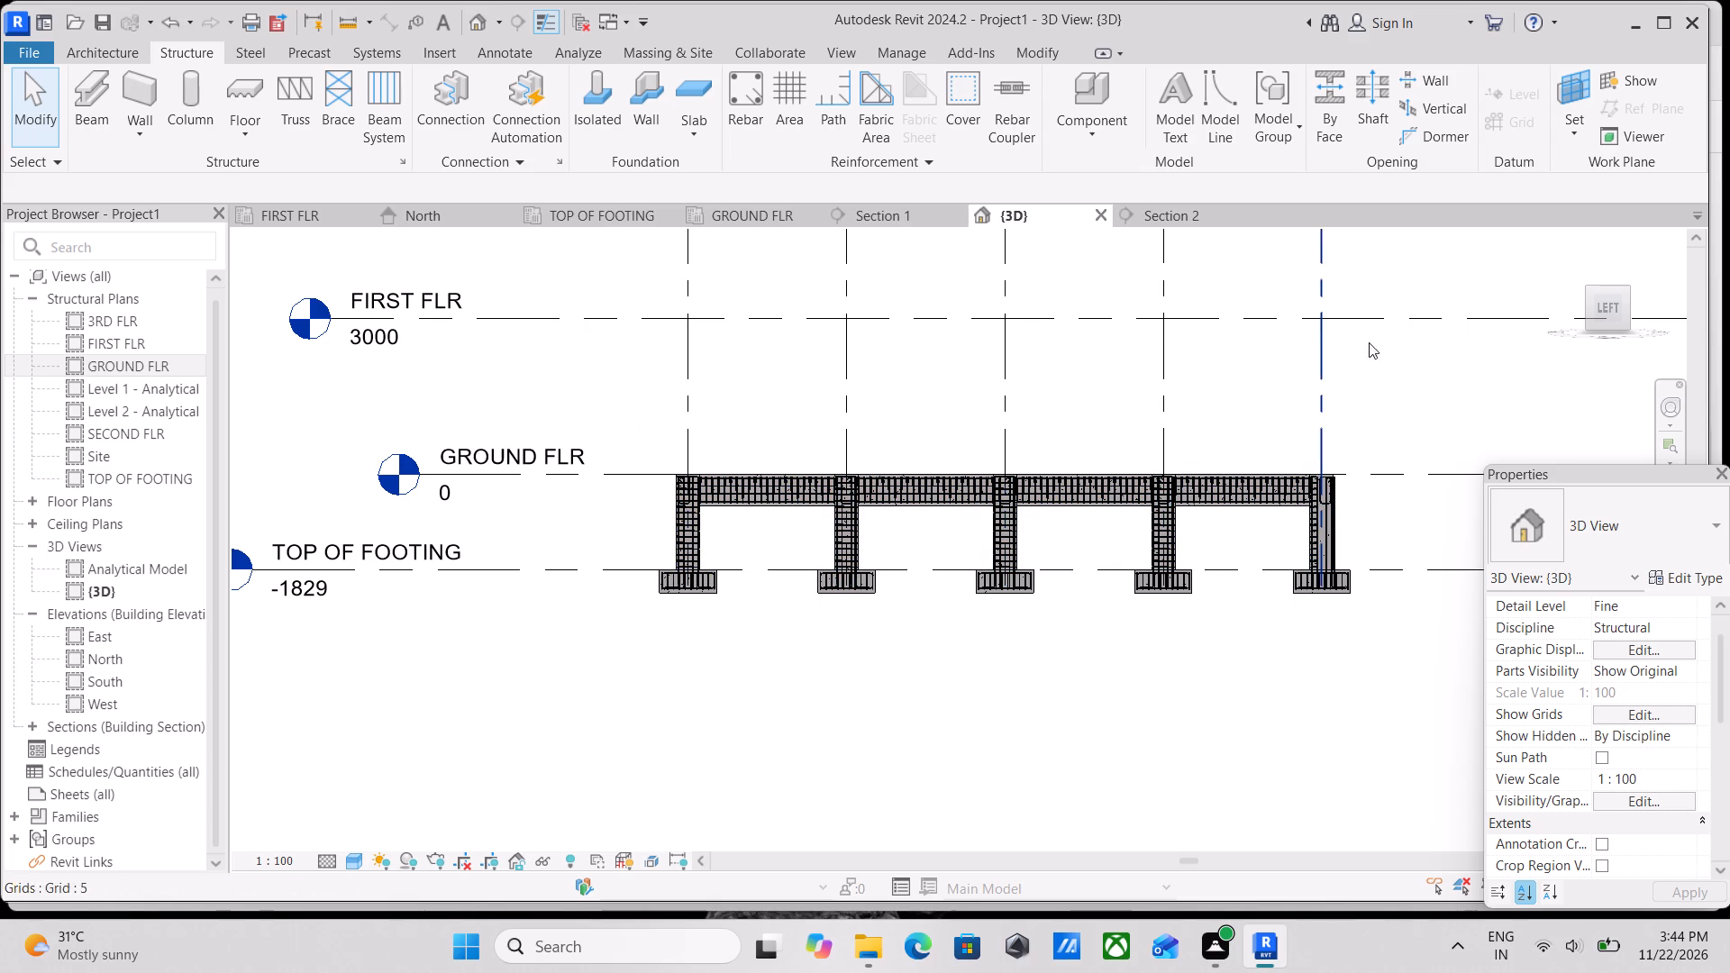
Orient the 3D view to the top-left-front corner and examine the rebar where the corner column meets its beams and footing.
click(1627, 293)
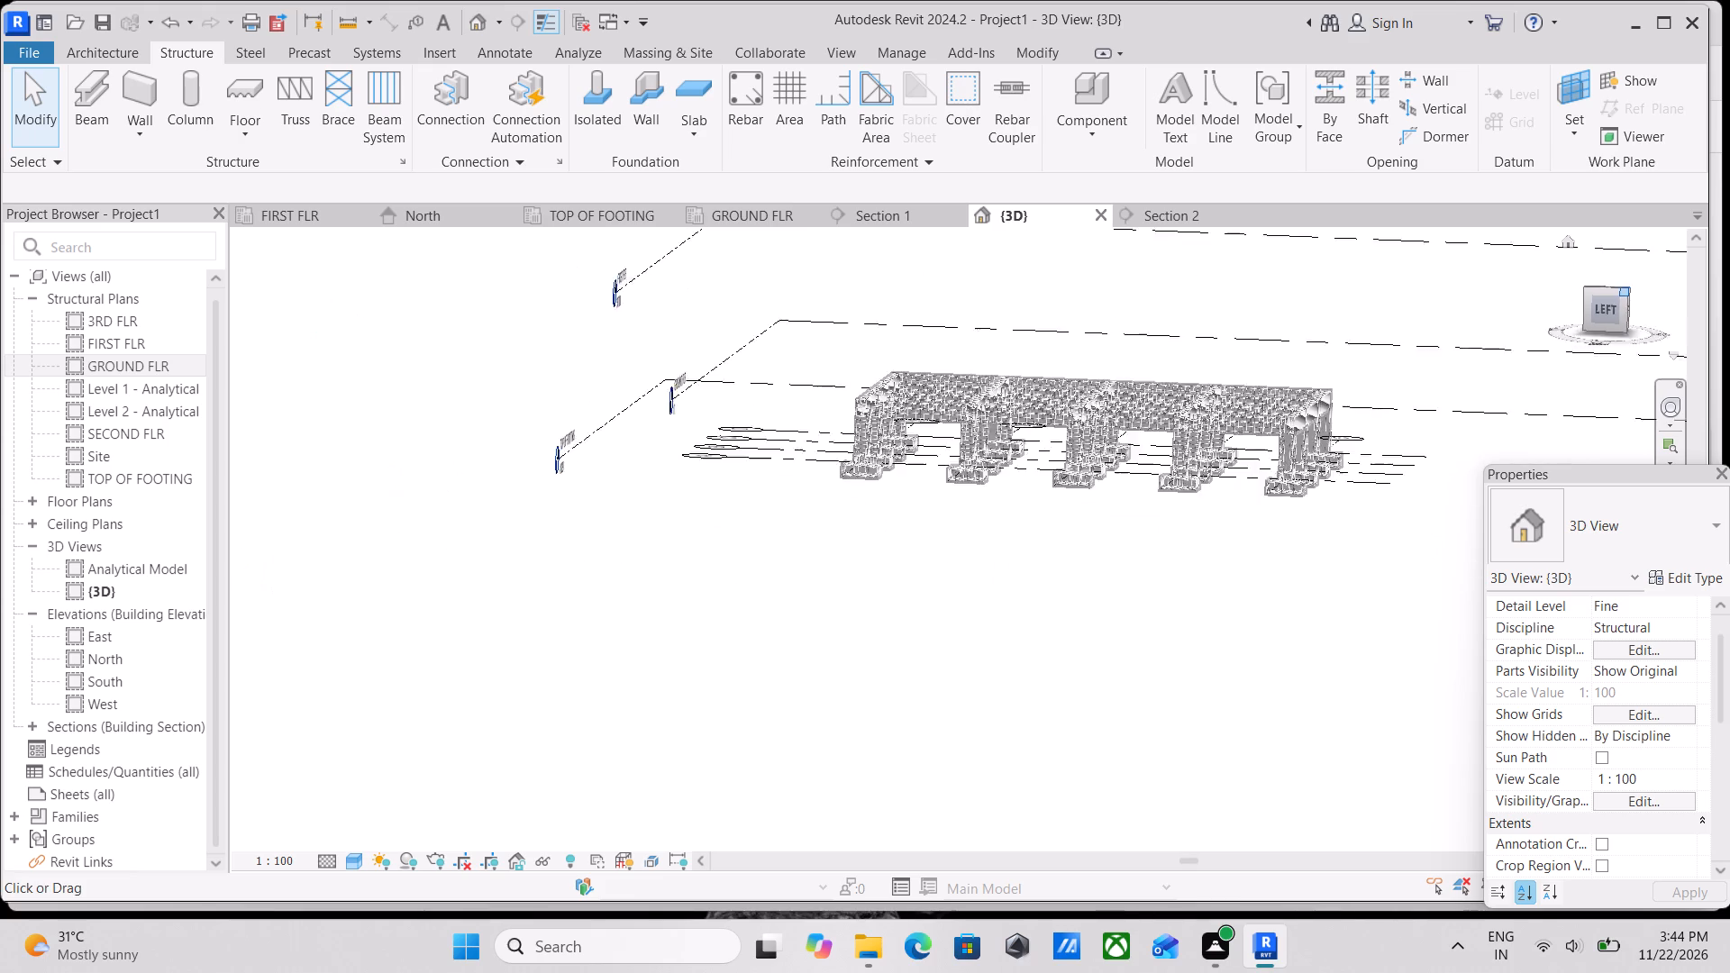
scroll(1234, 607, up, 3)
scroll(1111, 529, up, 2)
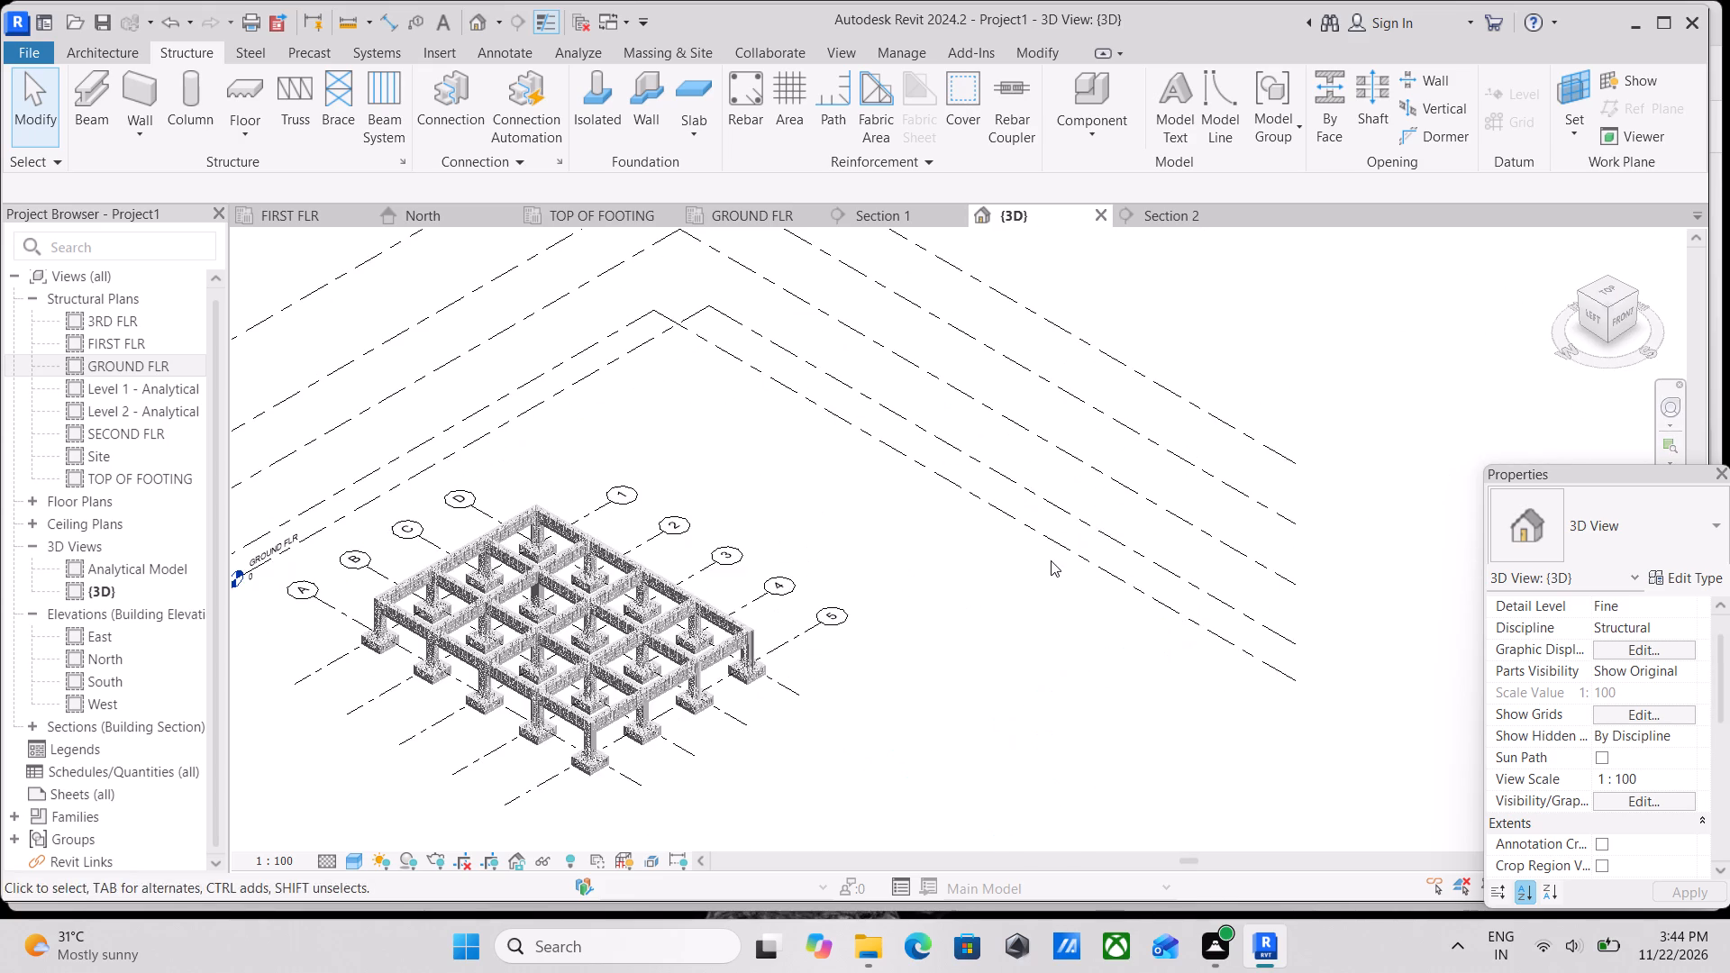
middle_drag(1068, 546, 1327, 384)
scroll(763, 493, up, 6)
scroll(813, 650, up, 3)
scroll(982, 741, up, 3)
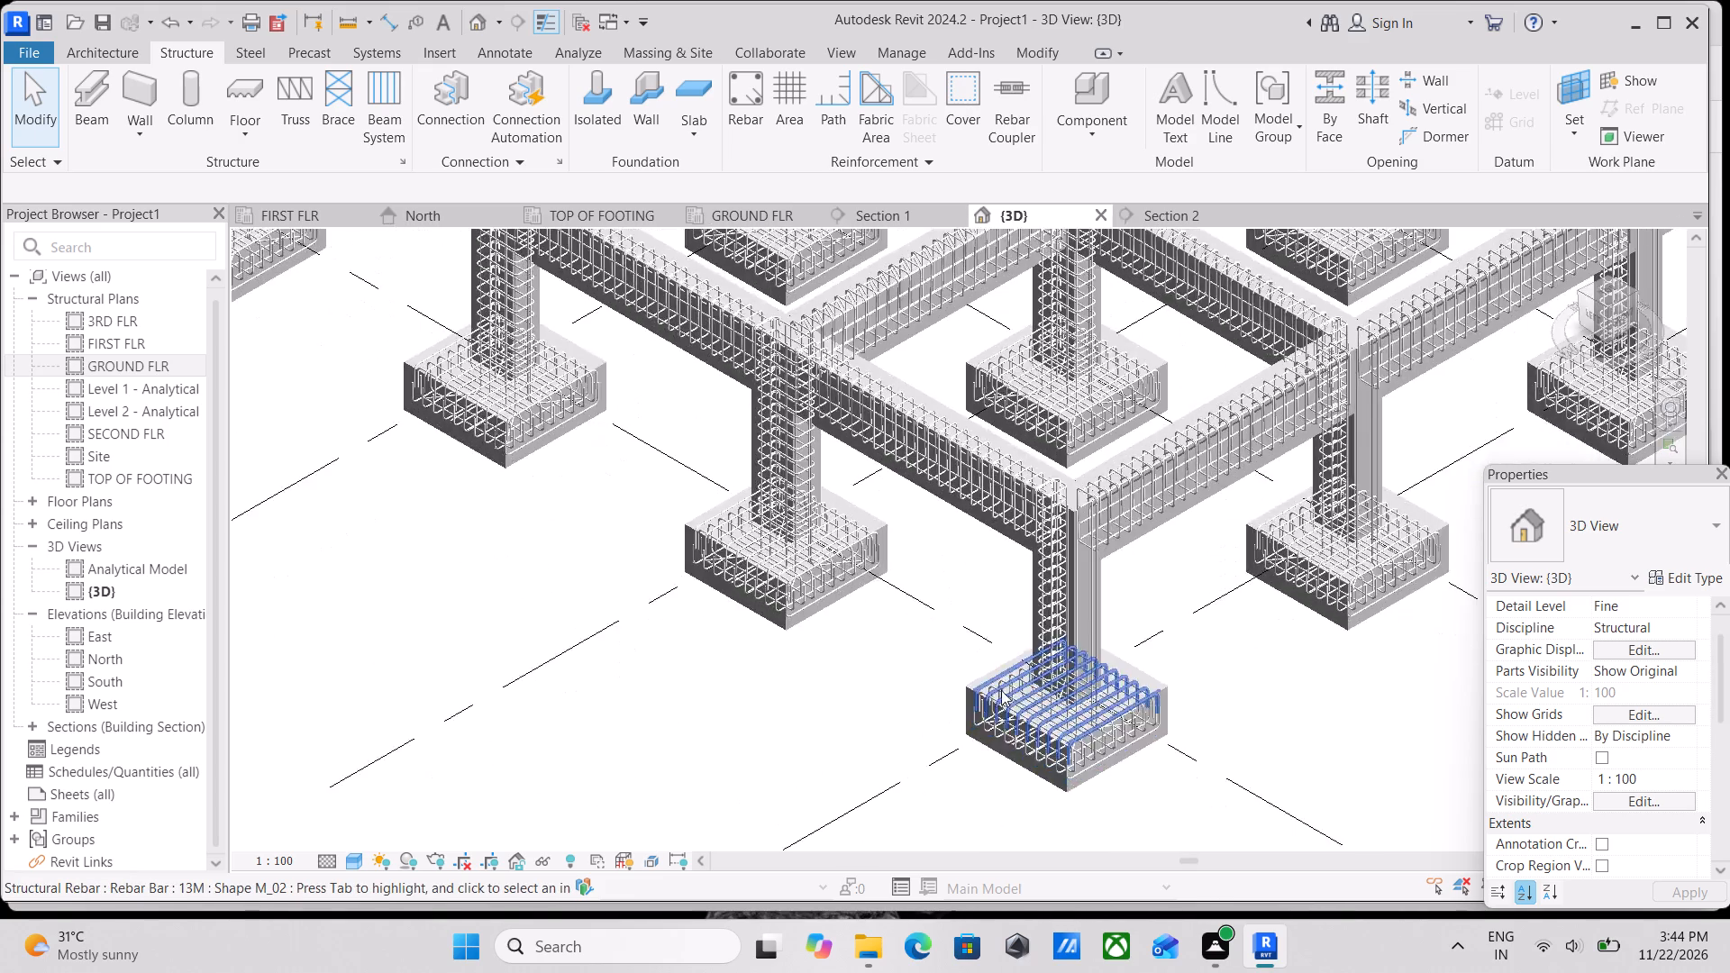
scroll(1035, 655, up, 3)
scroll(1161, 553, up, 4)
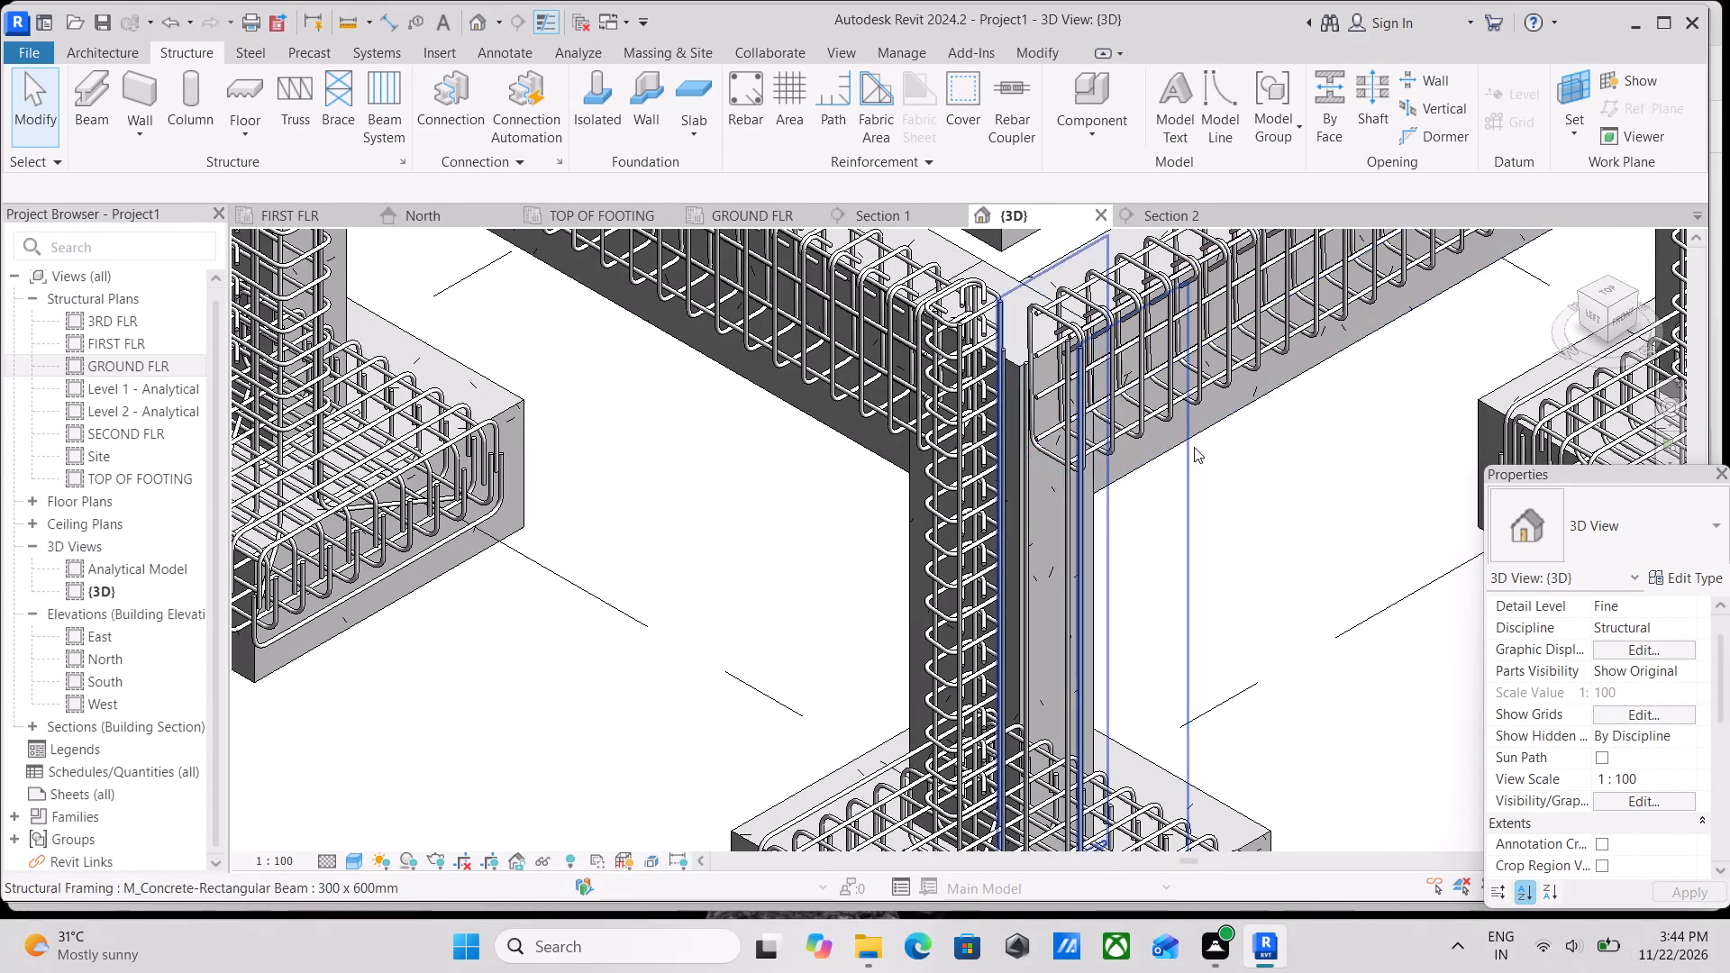
scroll(1194, 447, down, 5)
Examine the column, beam and footing reinforcement along the outer edge of the frame from several sides in 3D.
shift+middle_drag(1187, 499, 1253, 557)
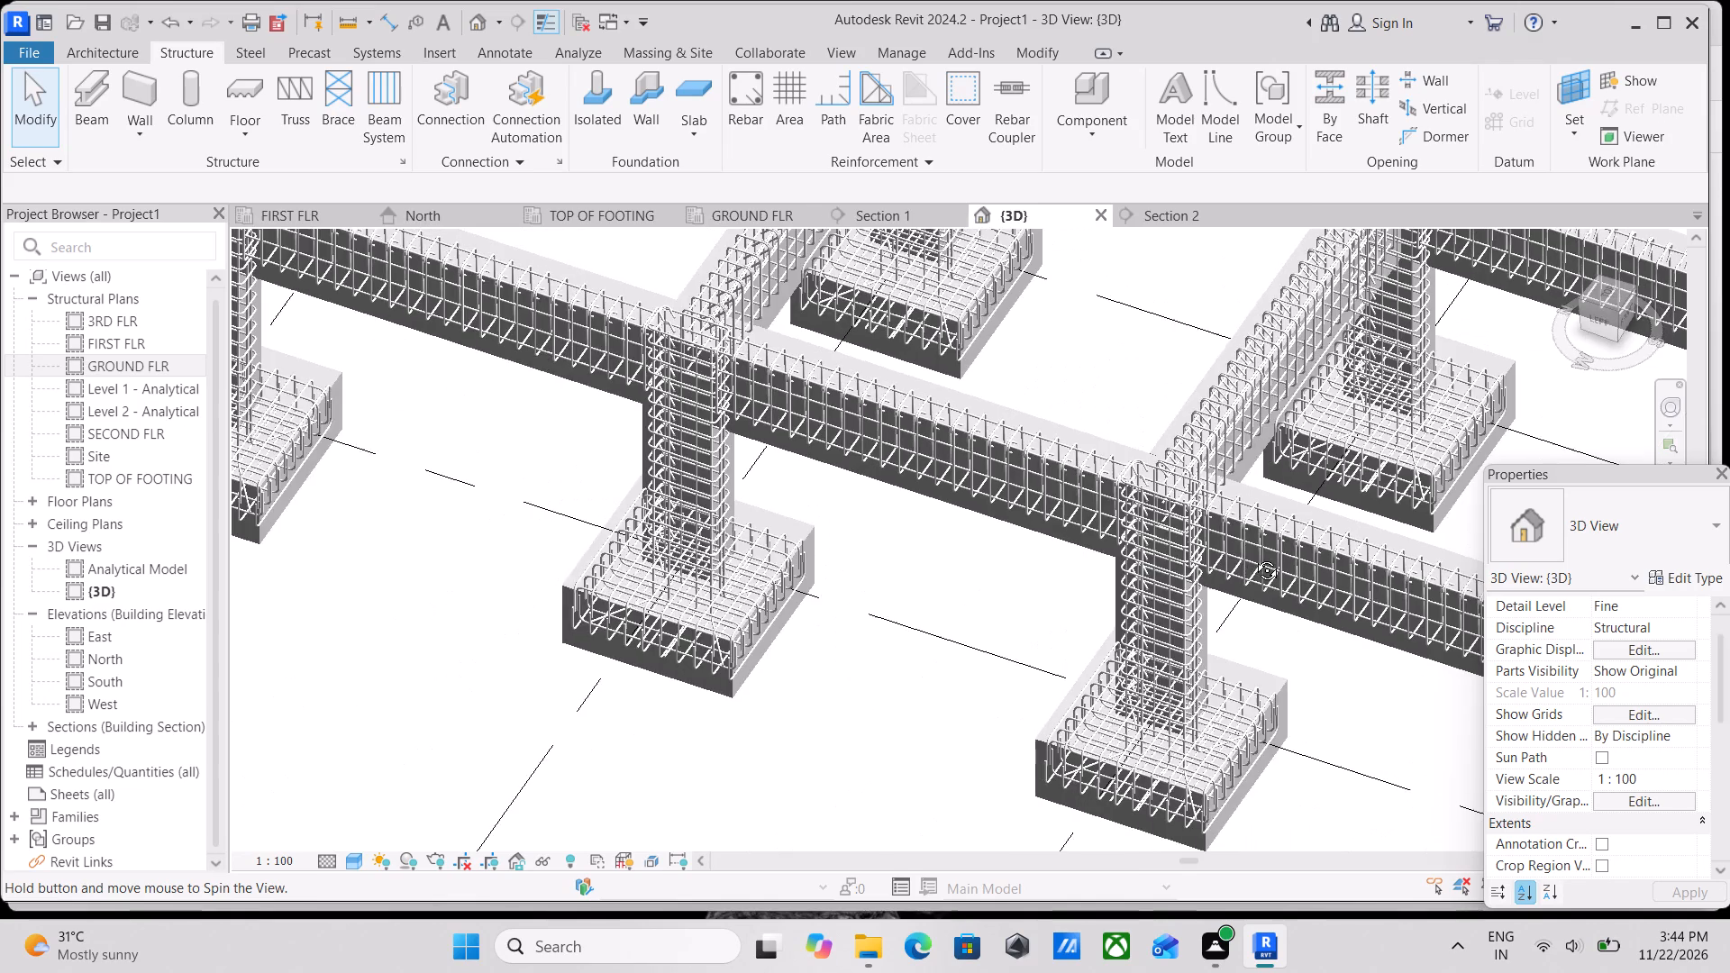
shift+middle_drag(1253, 557, 1068, 547)
middle_drag(1142, 506, 1199, 913)
shift+middle_drag(1113, 499, 1144, 574)
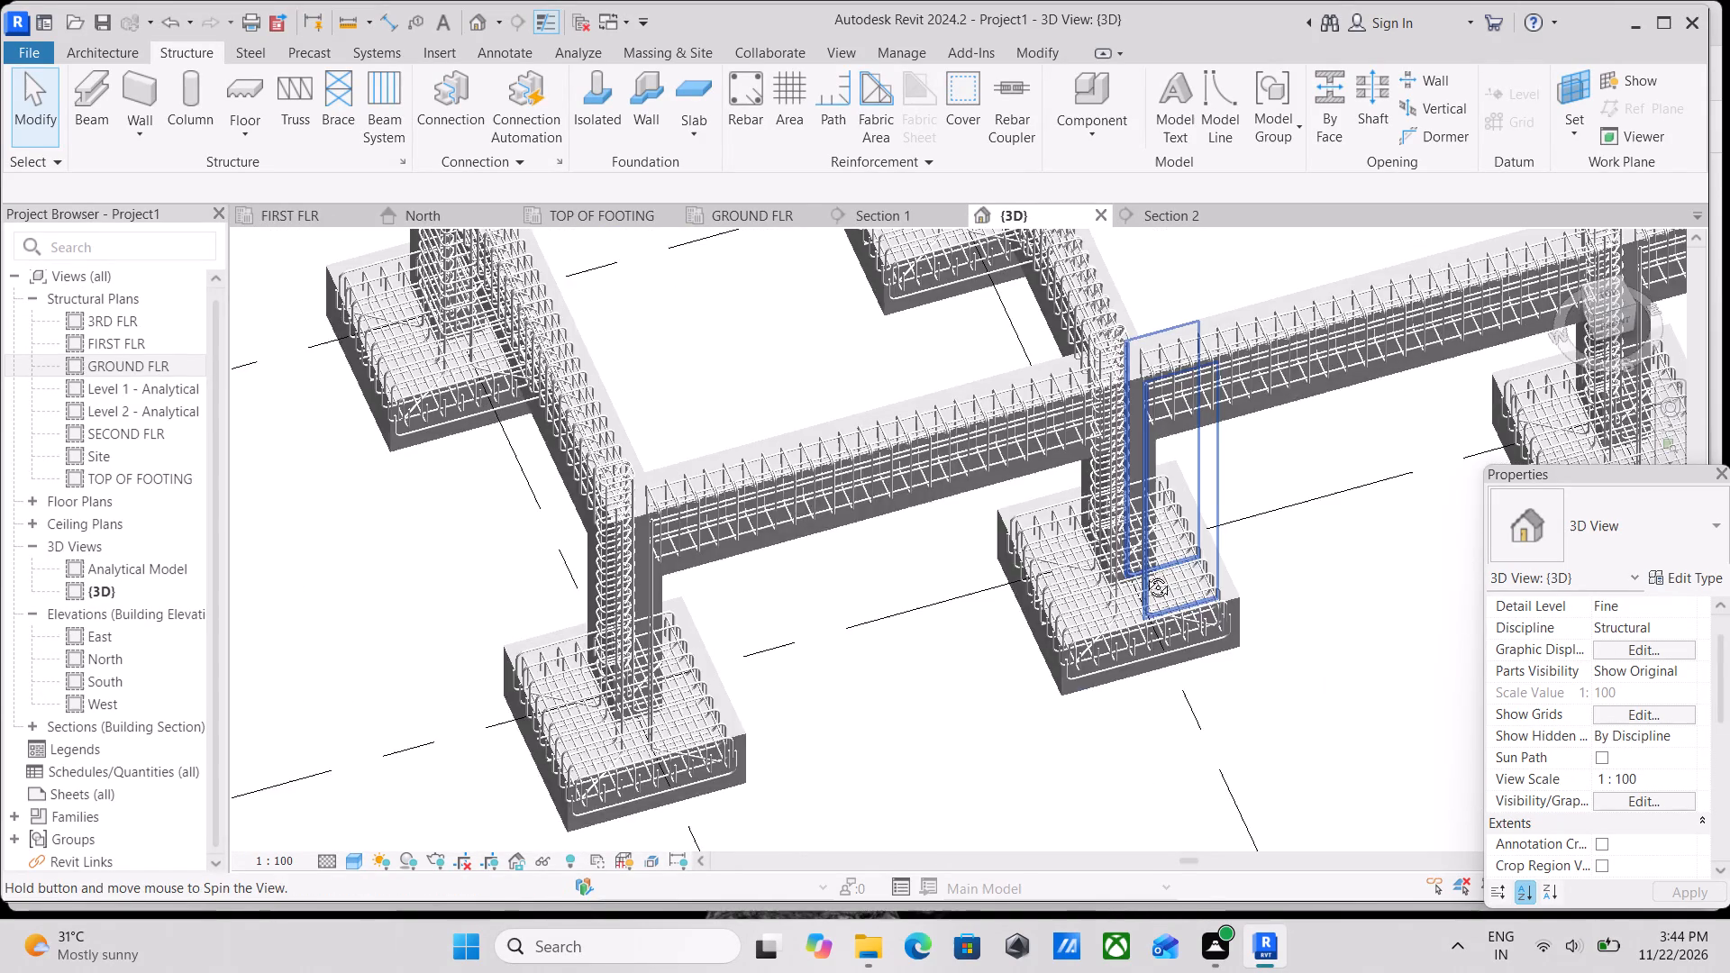
shift+middle_drag(1144, 574, 1088, 573)
scroll(1089, 441, down, 3)
middle_drag(1088, 461, 1052, 782)
shift+middle_drag(1008, 607, 851, 410)
scroll(933, 396, up, 4)
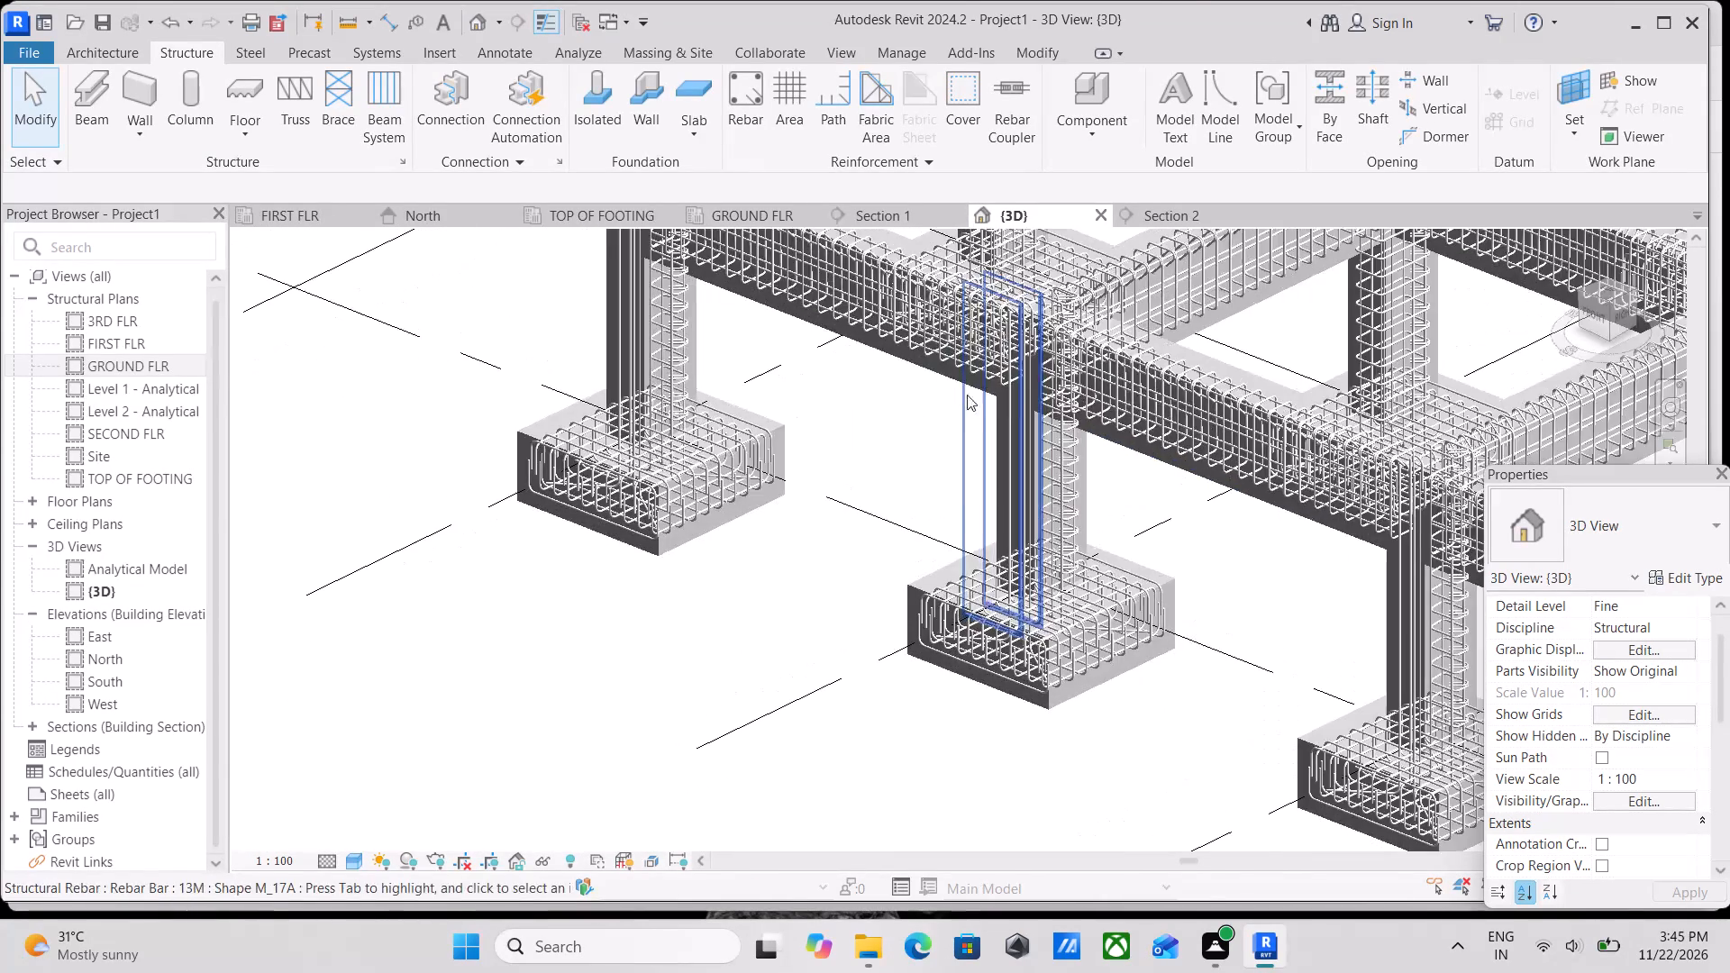
scroll(967, 395, up, 4)
scroll(1185, 526, up, 5)
scroll(1191, 529, down, 10)
middle_drag(1152, 518, 962, 551)
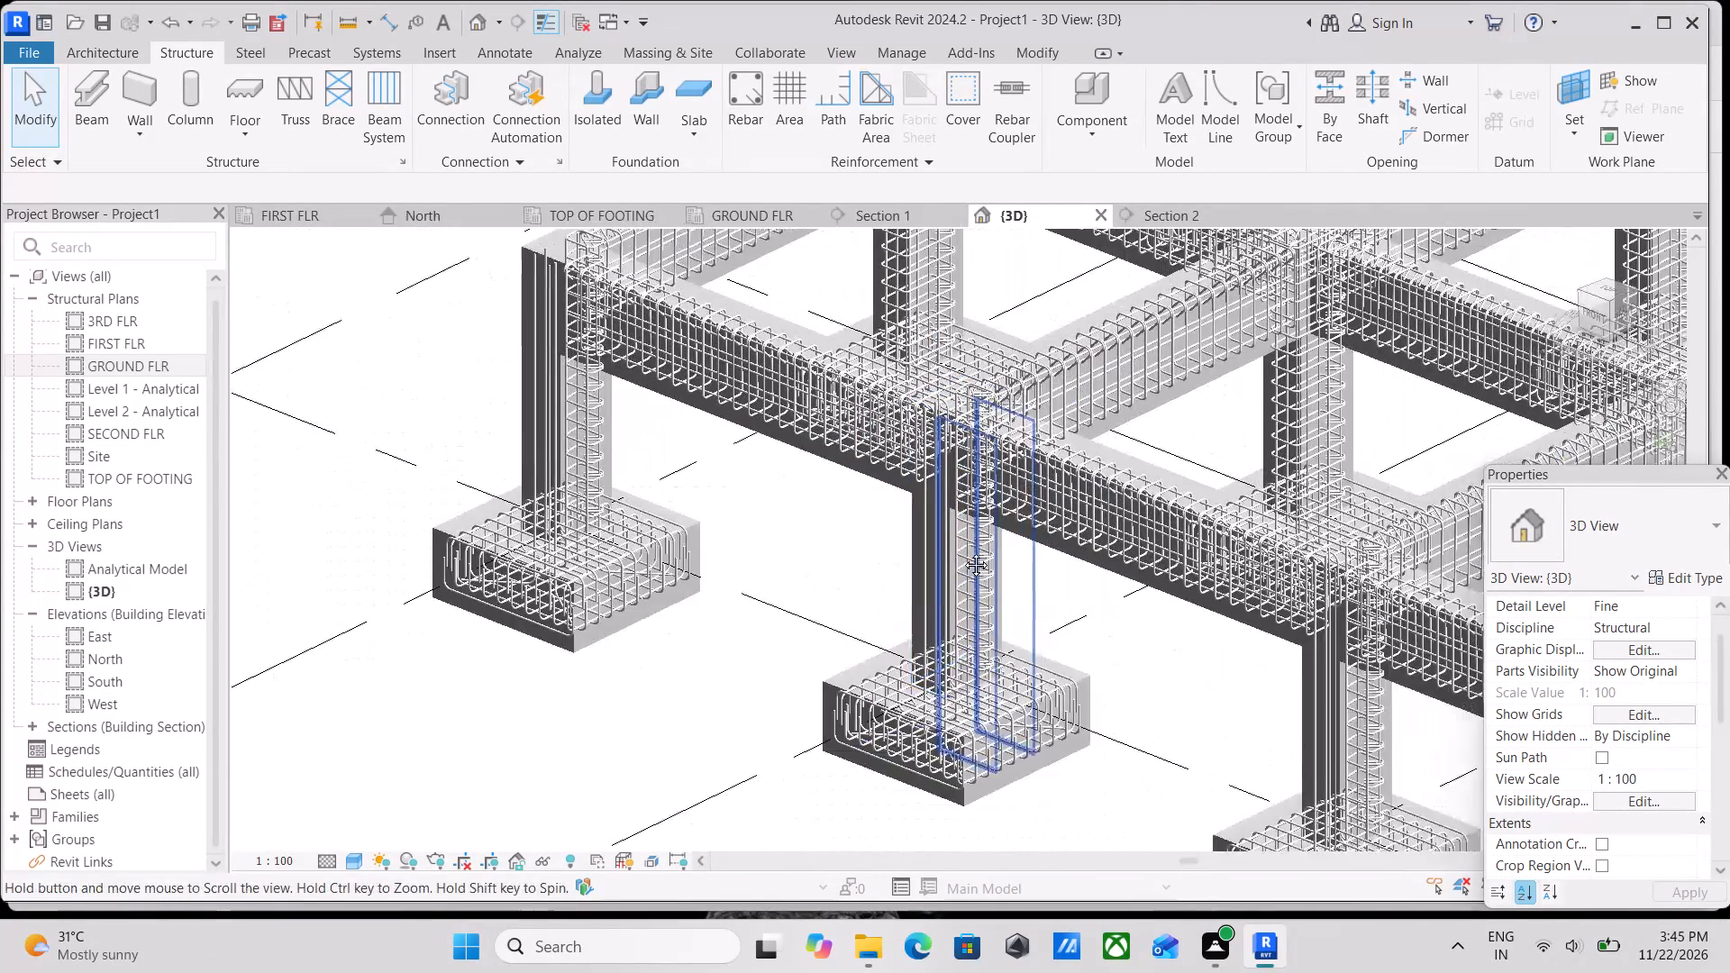
middle_drag(962, 551, 855, 534)
scroll(853, 530, down, 3)
middle_drag(853, 529, 613, 402)
scroll(993, 476, down, 1)
middle_drag(993, 476, 860, 455)
scroll(972, 560, up, 9)
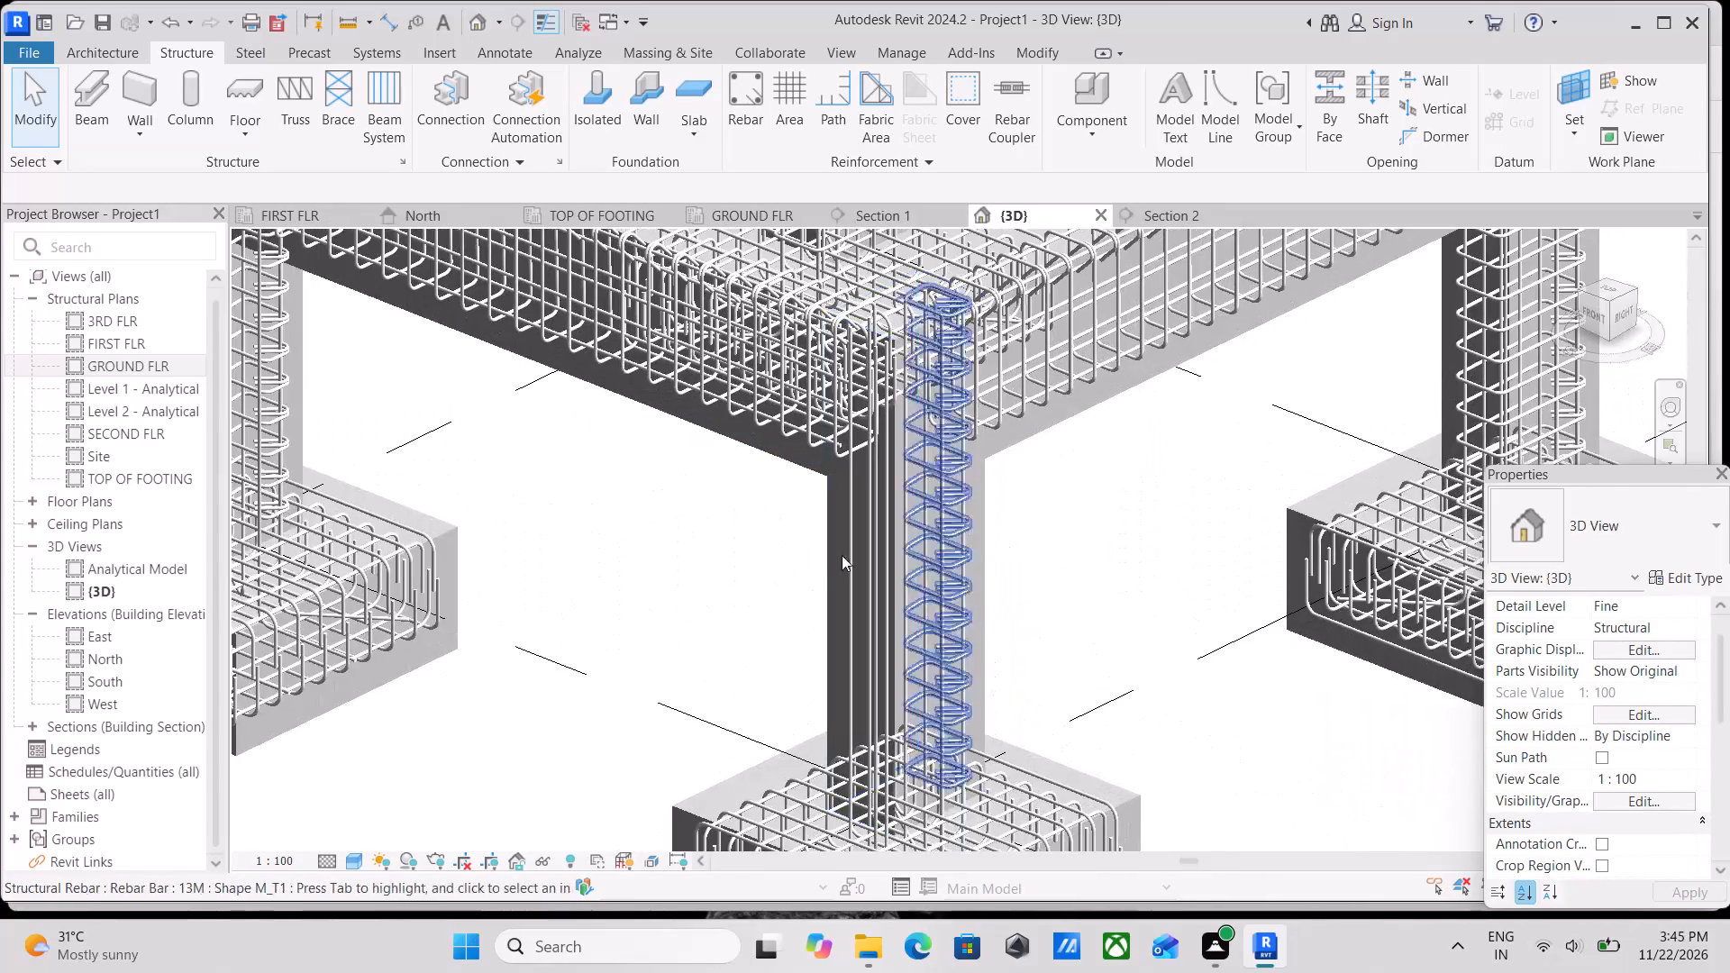
scroll(842, 555, up, 4)
scroll(1117, 520, down, 9)
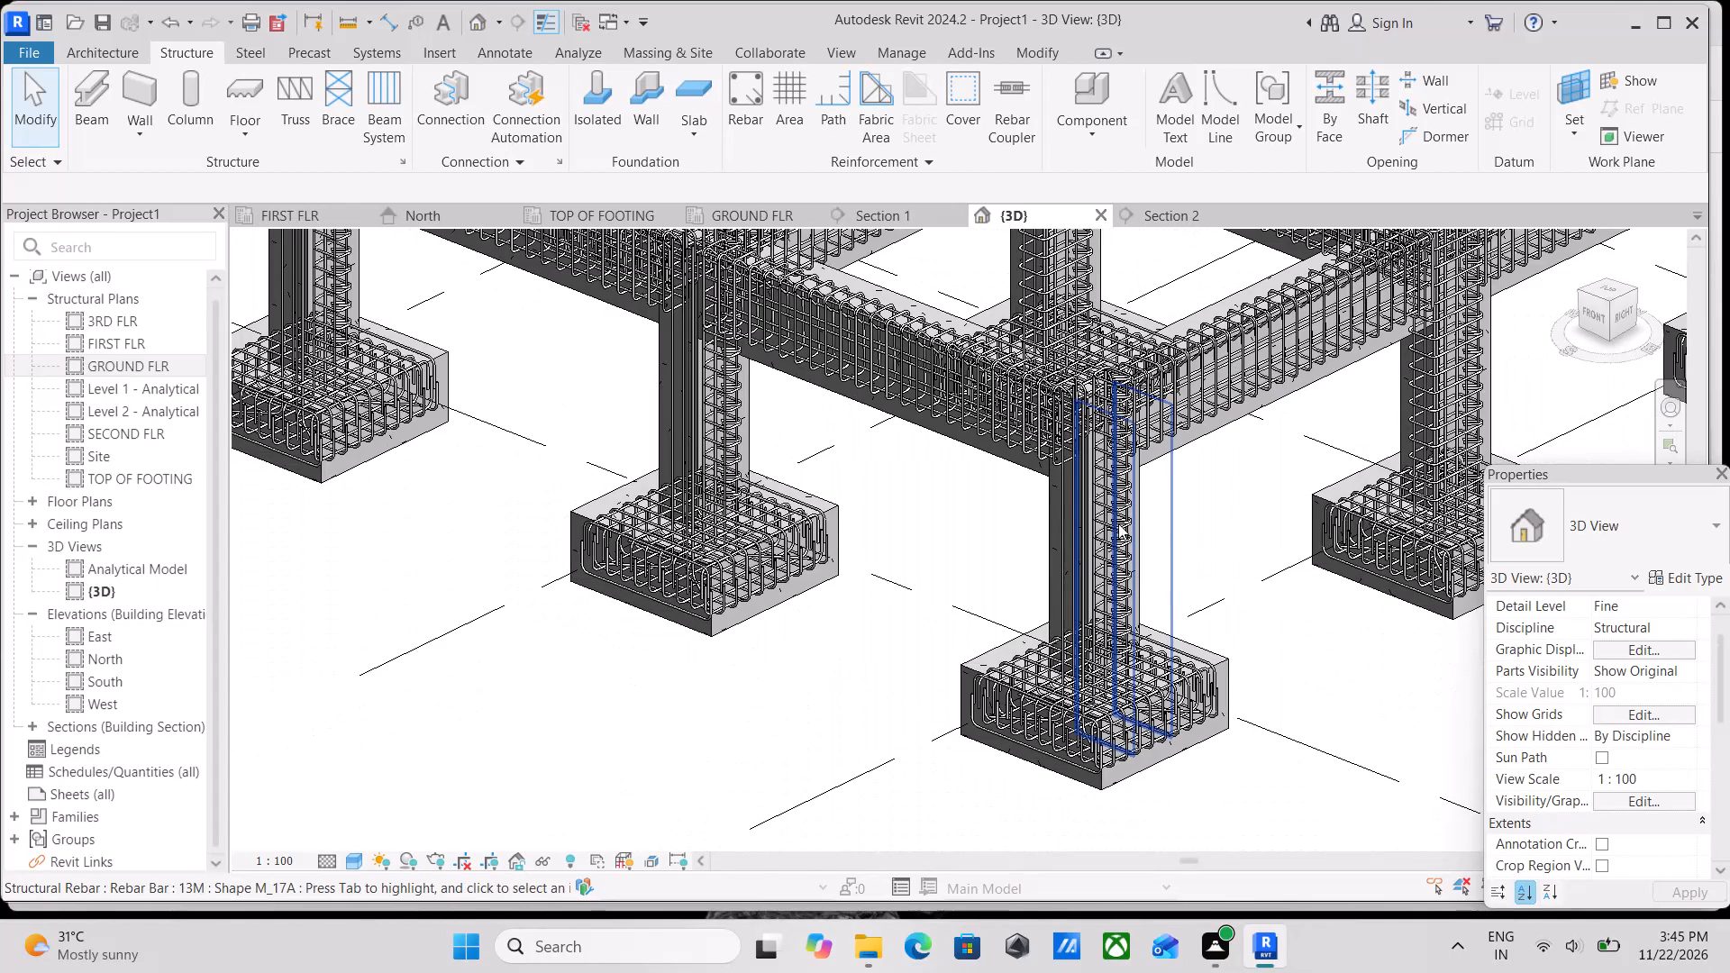
Examine the grid 5 corner column's rebar, adjoining beam cages and footing mesh from the side and from above.
shift+middle_drag(1119, 526, 942, 470)
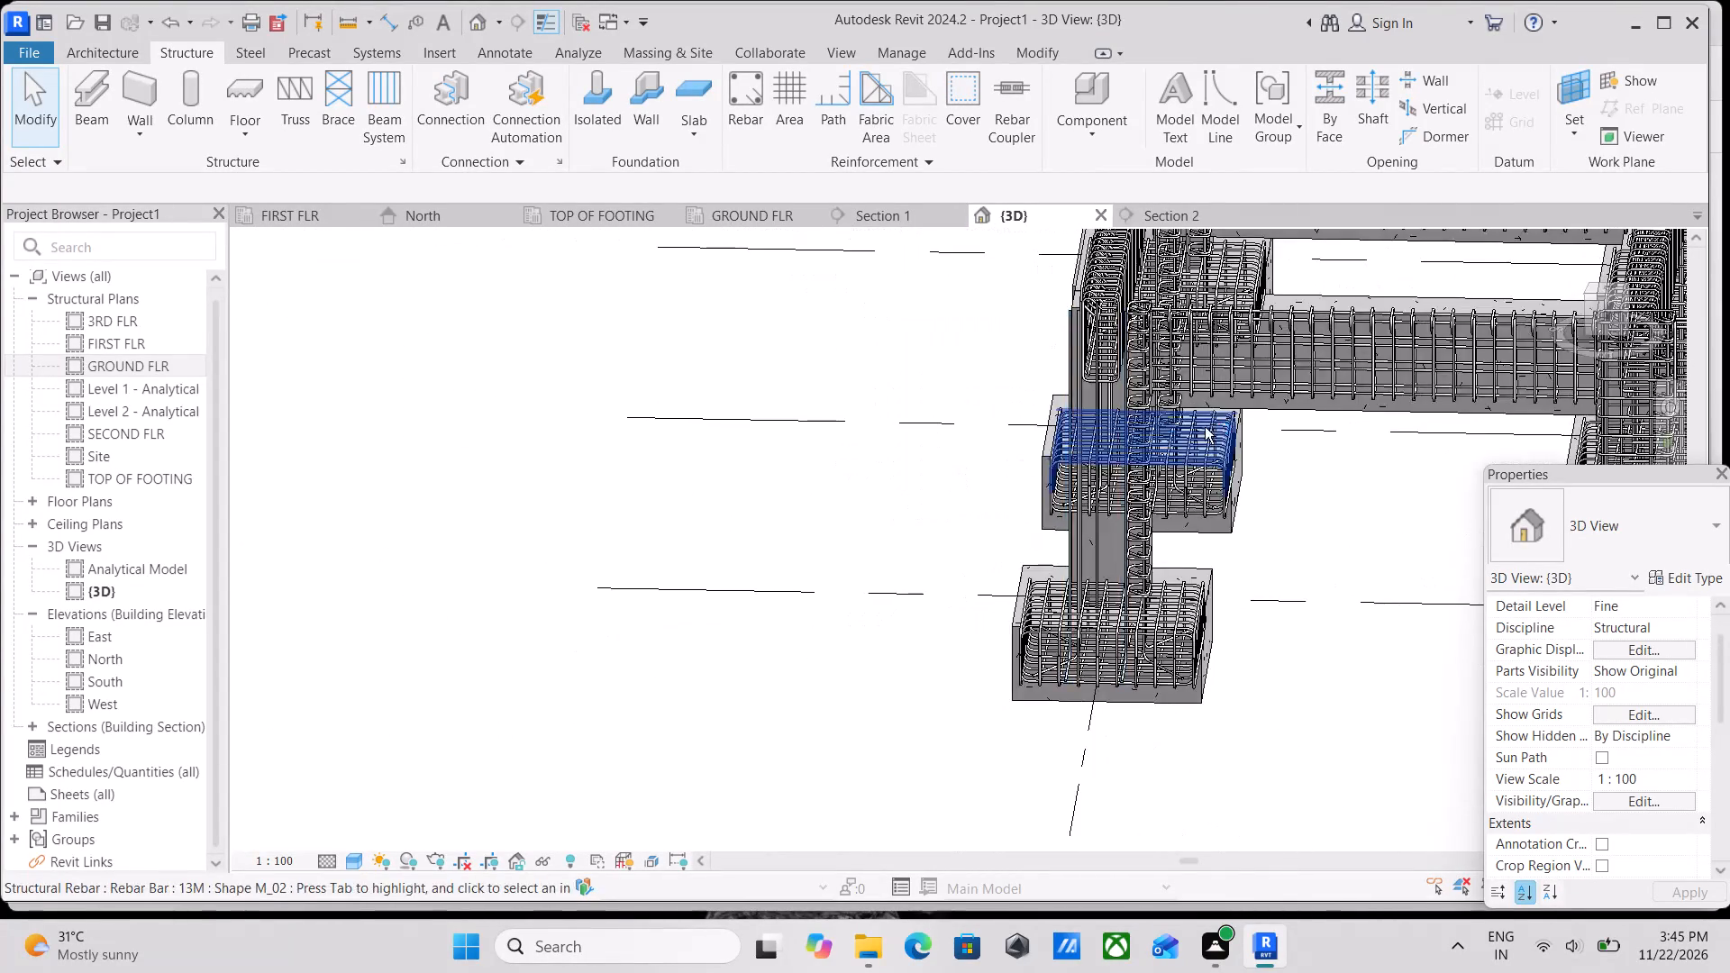
shift+middle_drag(1185, 427, 1175, 432)
scroll(1143, 444, up, 3)
scroll(1165, 498, down, 2)
middle_drag(1155, 509, 1087, 691)
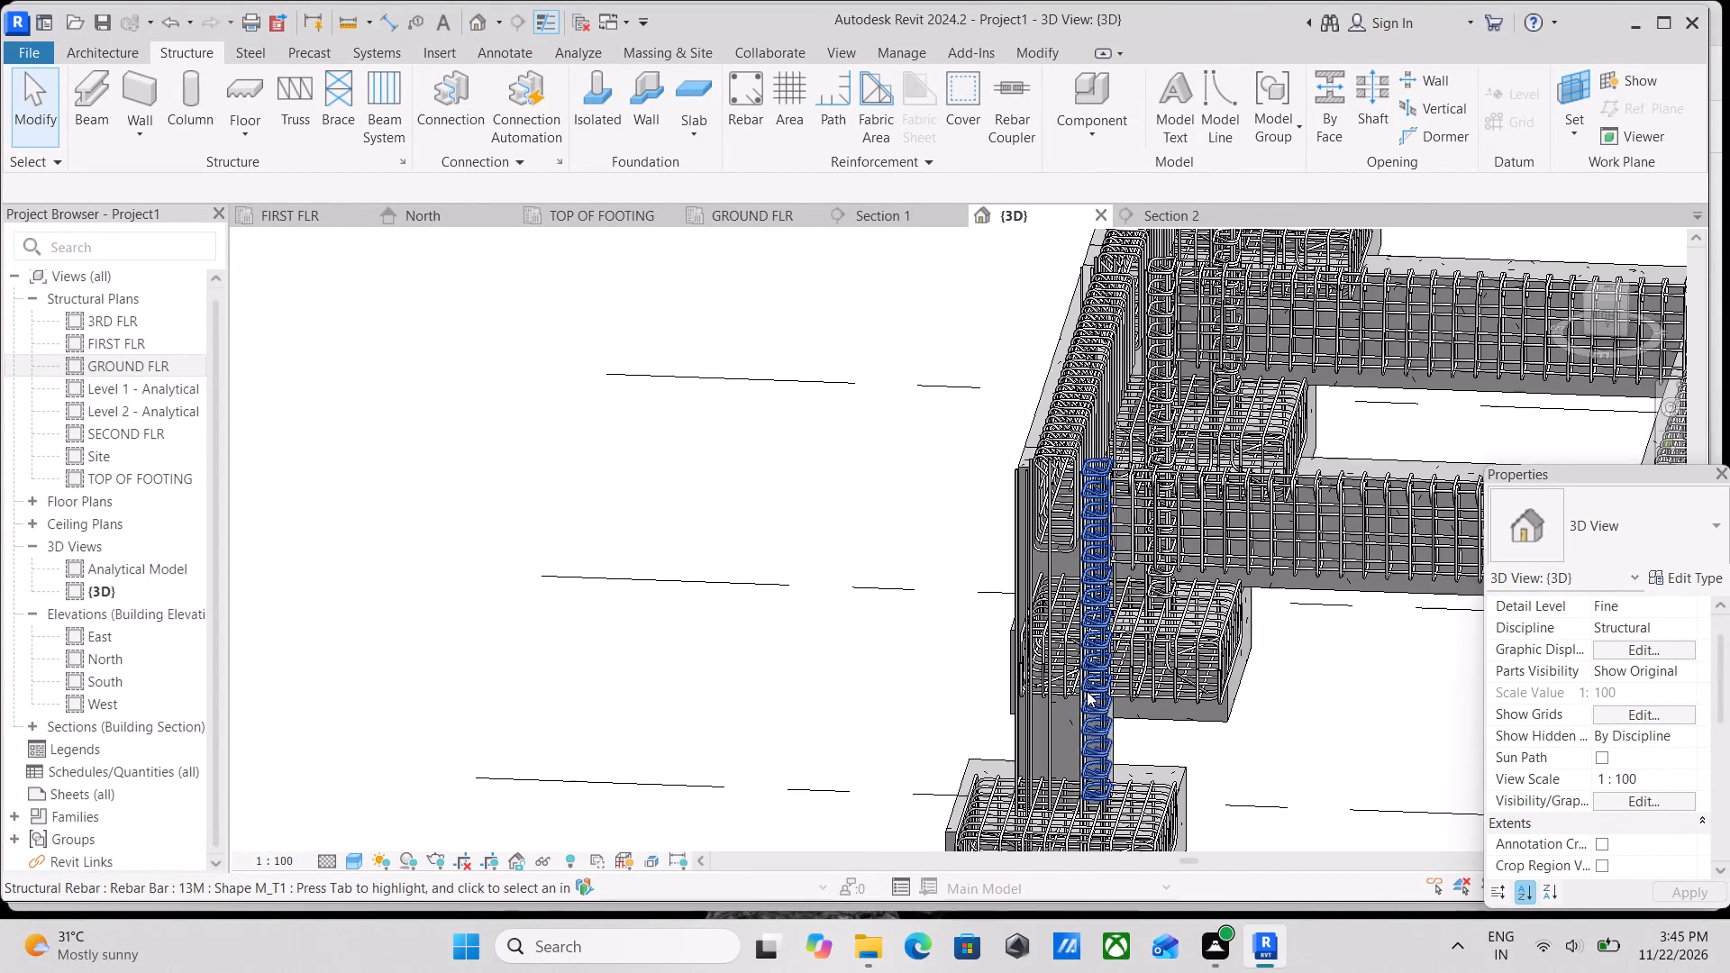
shift+middle_drag(1115, 566, 1080, 760)
shift+scroll(1082, 737, up, 1)
scroll(1175, 406, down, 3)
middle_drag(1165, 441, 1149, 588)
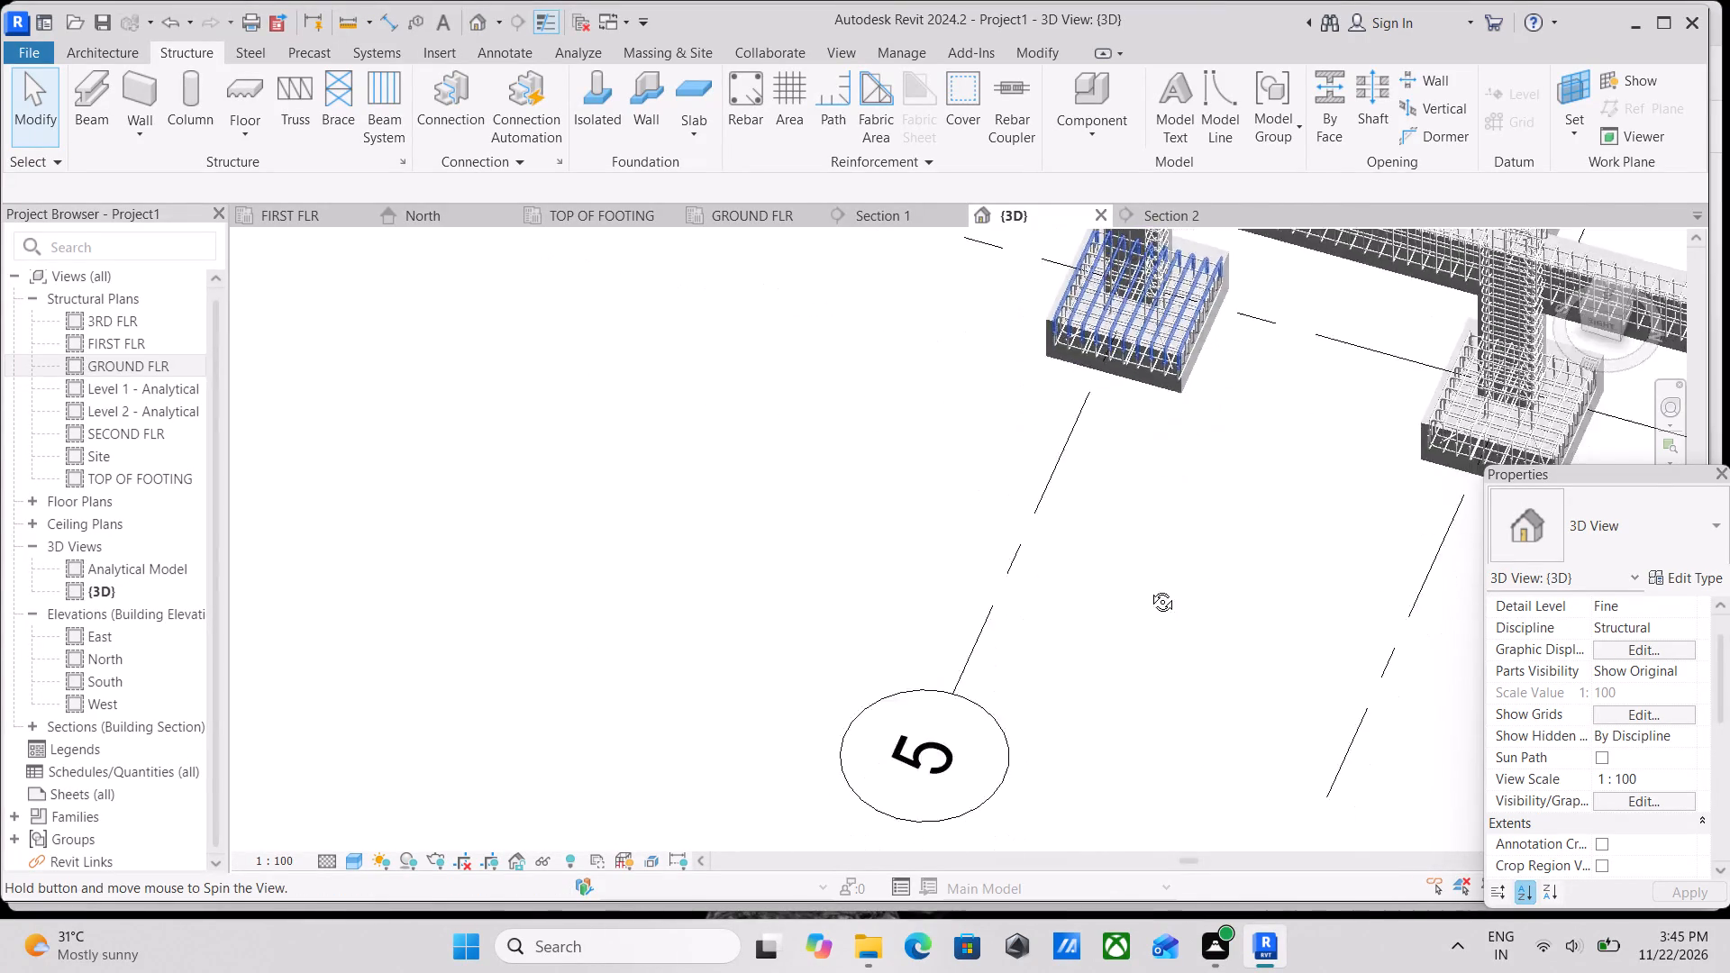
middle_drag(1149, 588, 1159, 689)
scroll(1151, 397, down, 3)
middle_drag(1138, 452, 1094, 878)
scroll(1094, 878, up, 1)
scroll(1090, 499, up, 5)
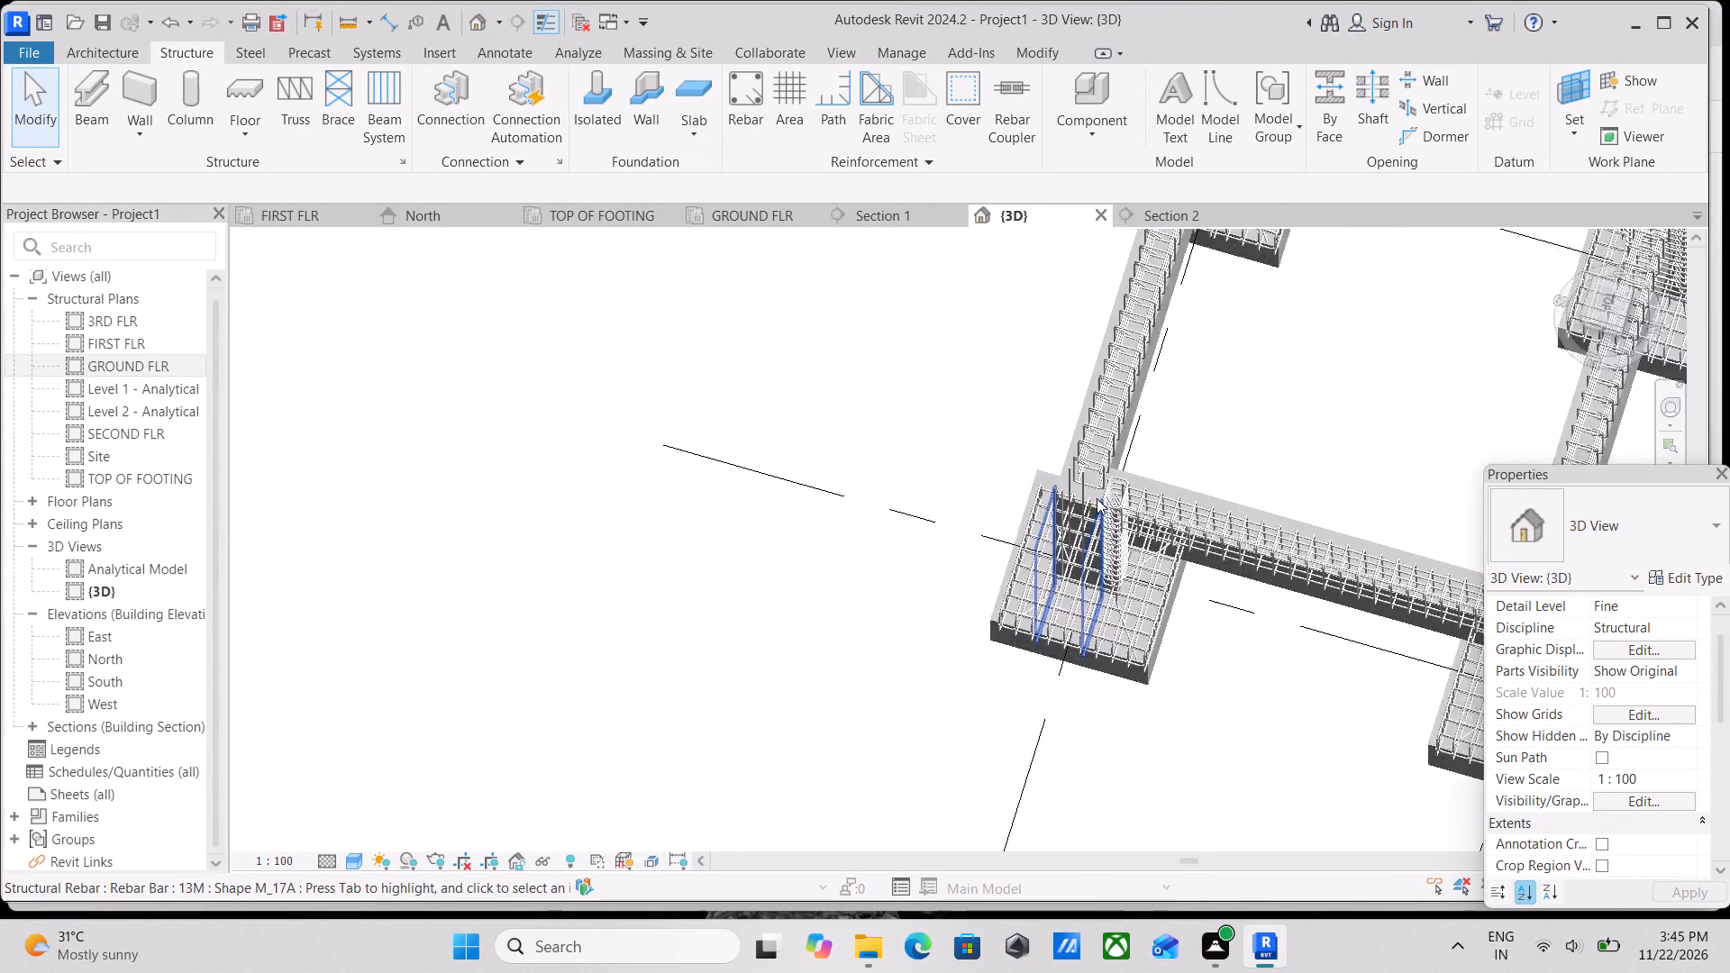
scroll(1097, 498, up, 6)
shift+middle_drag(1206, 419, 1171, 540)
scroll(1177, 472, down, 9)
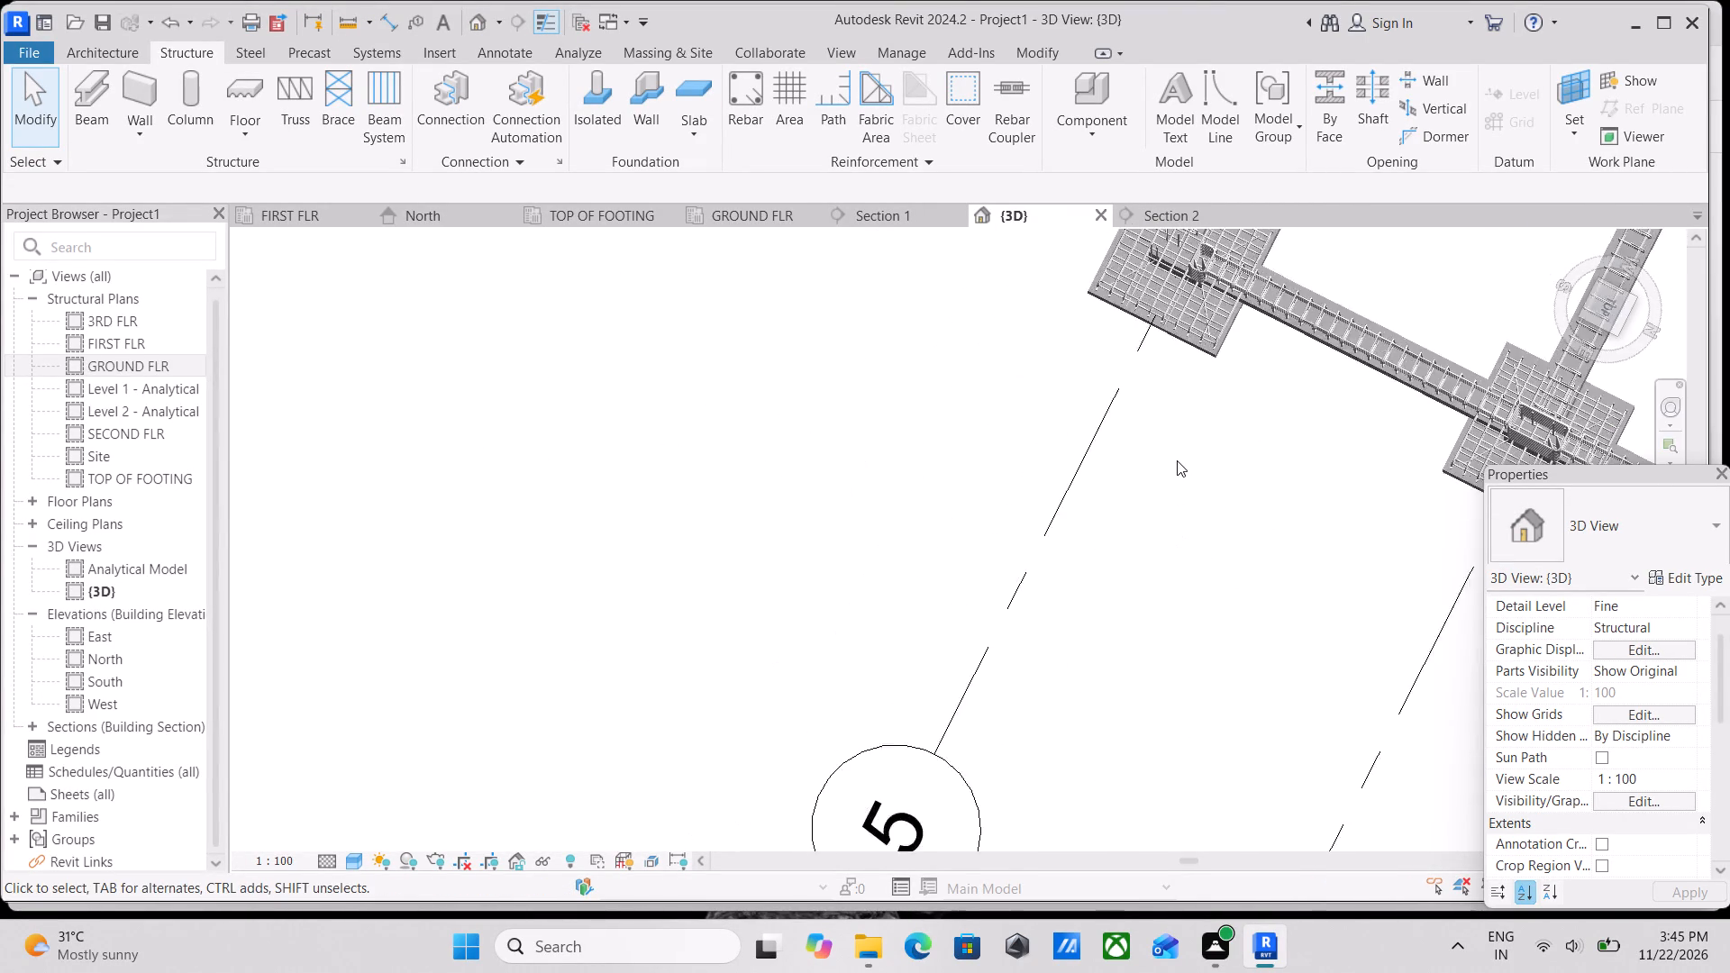
scroll(1177, 460, down, 2)
middle_drag(1177, 460, 1078, 664)
scroll(1111, 517, up, 13)
scroll(1038, 523, up, 3)
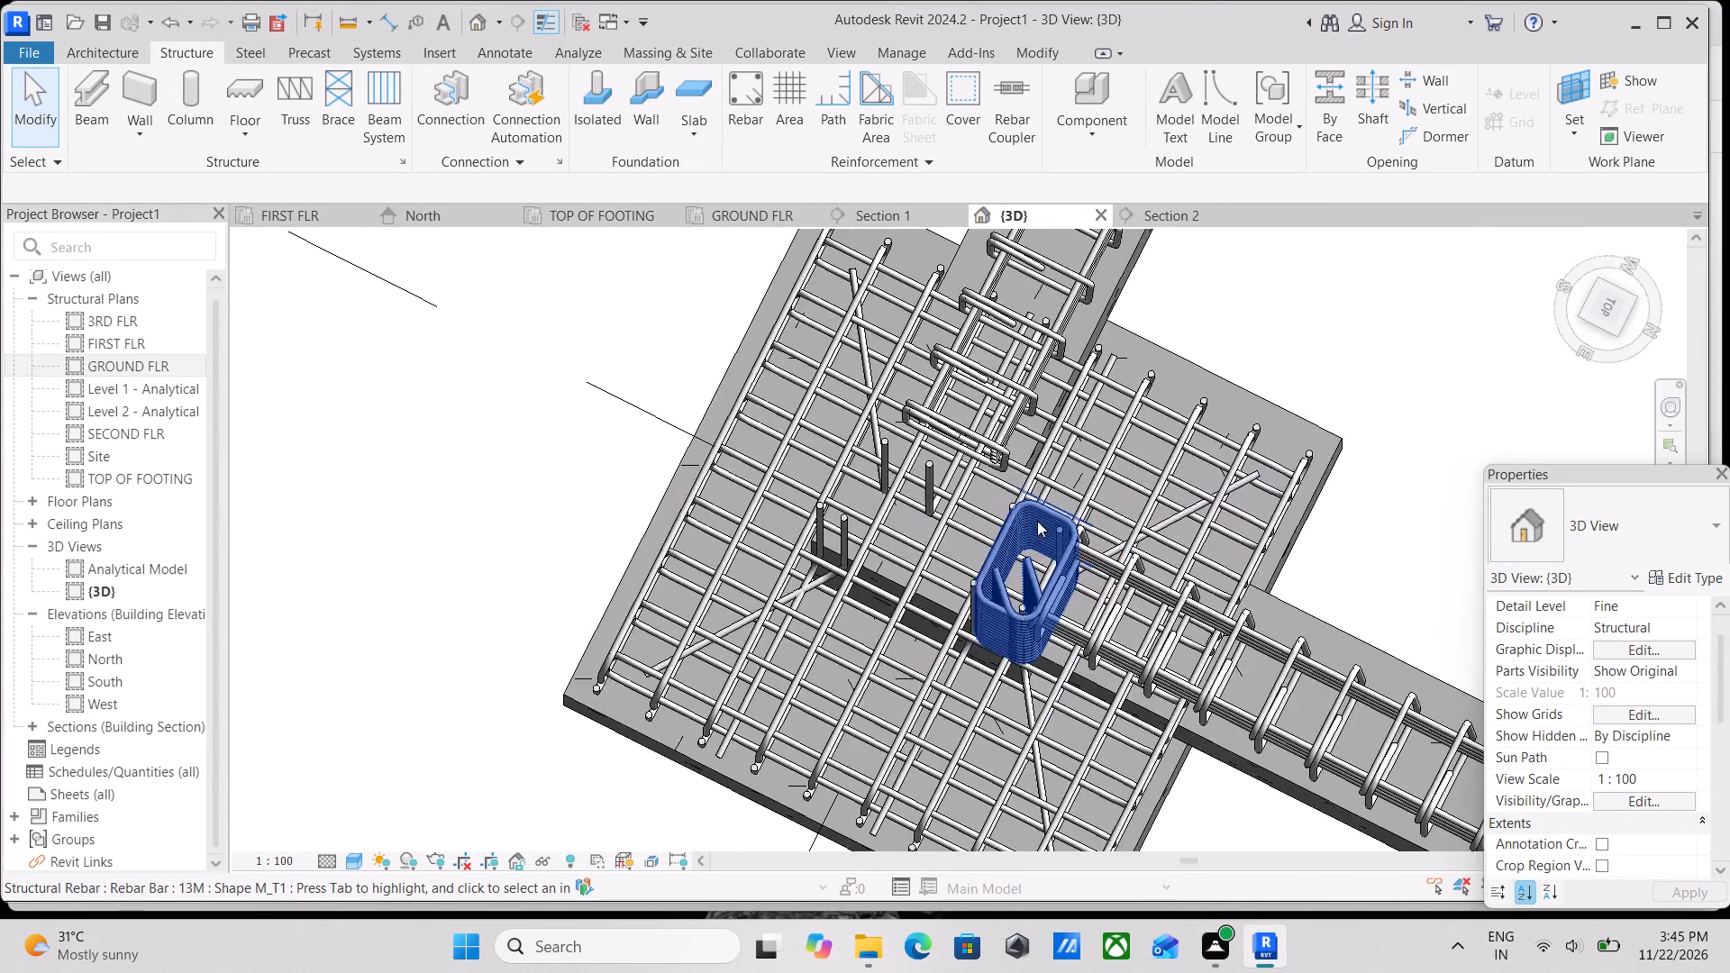
Select the grid 5 corner column's M_T1 tie set and examine it together with the adjoining beams and footing from several angles.
click(1035, 510)
scroll(1035, 510, down, 10)
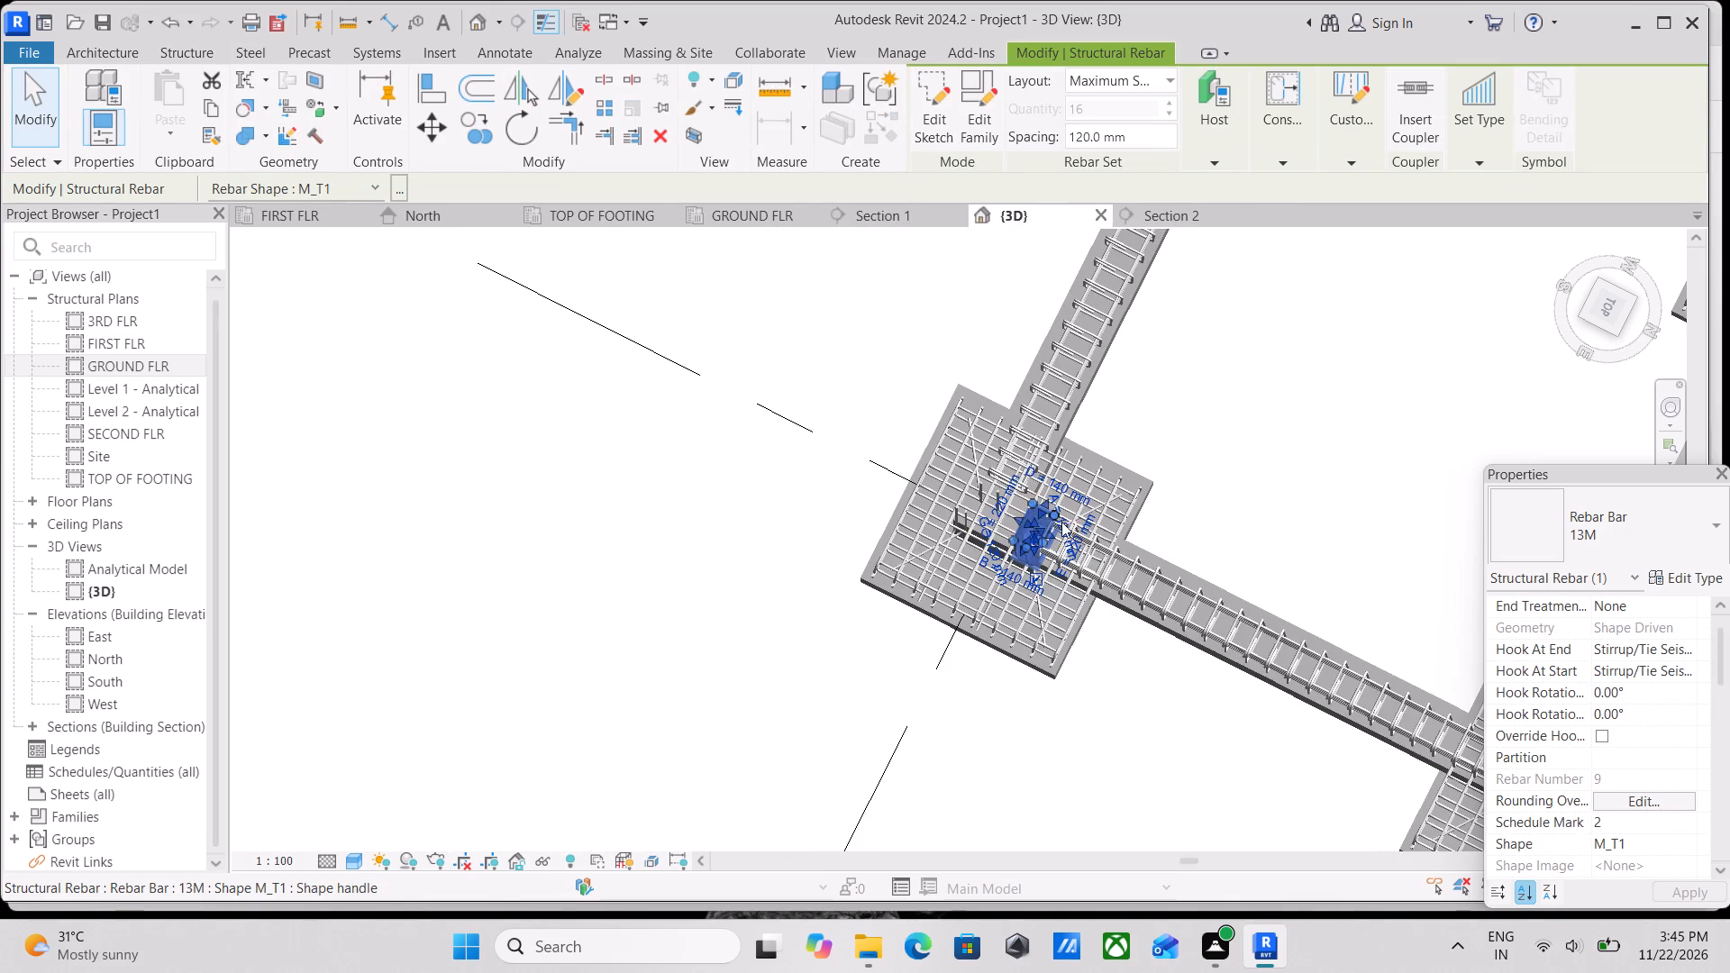
scroll(1132, 550, down, 2)
shift+middle_drag(1132, 550, 1266, 152)
shift+middle_drag(1203, 419, 1352, 286)
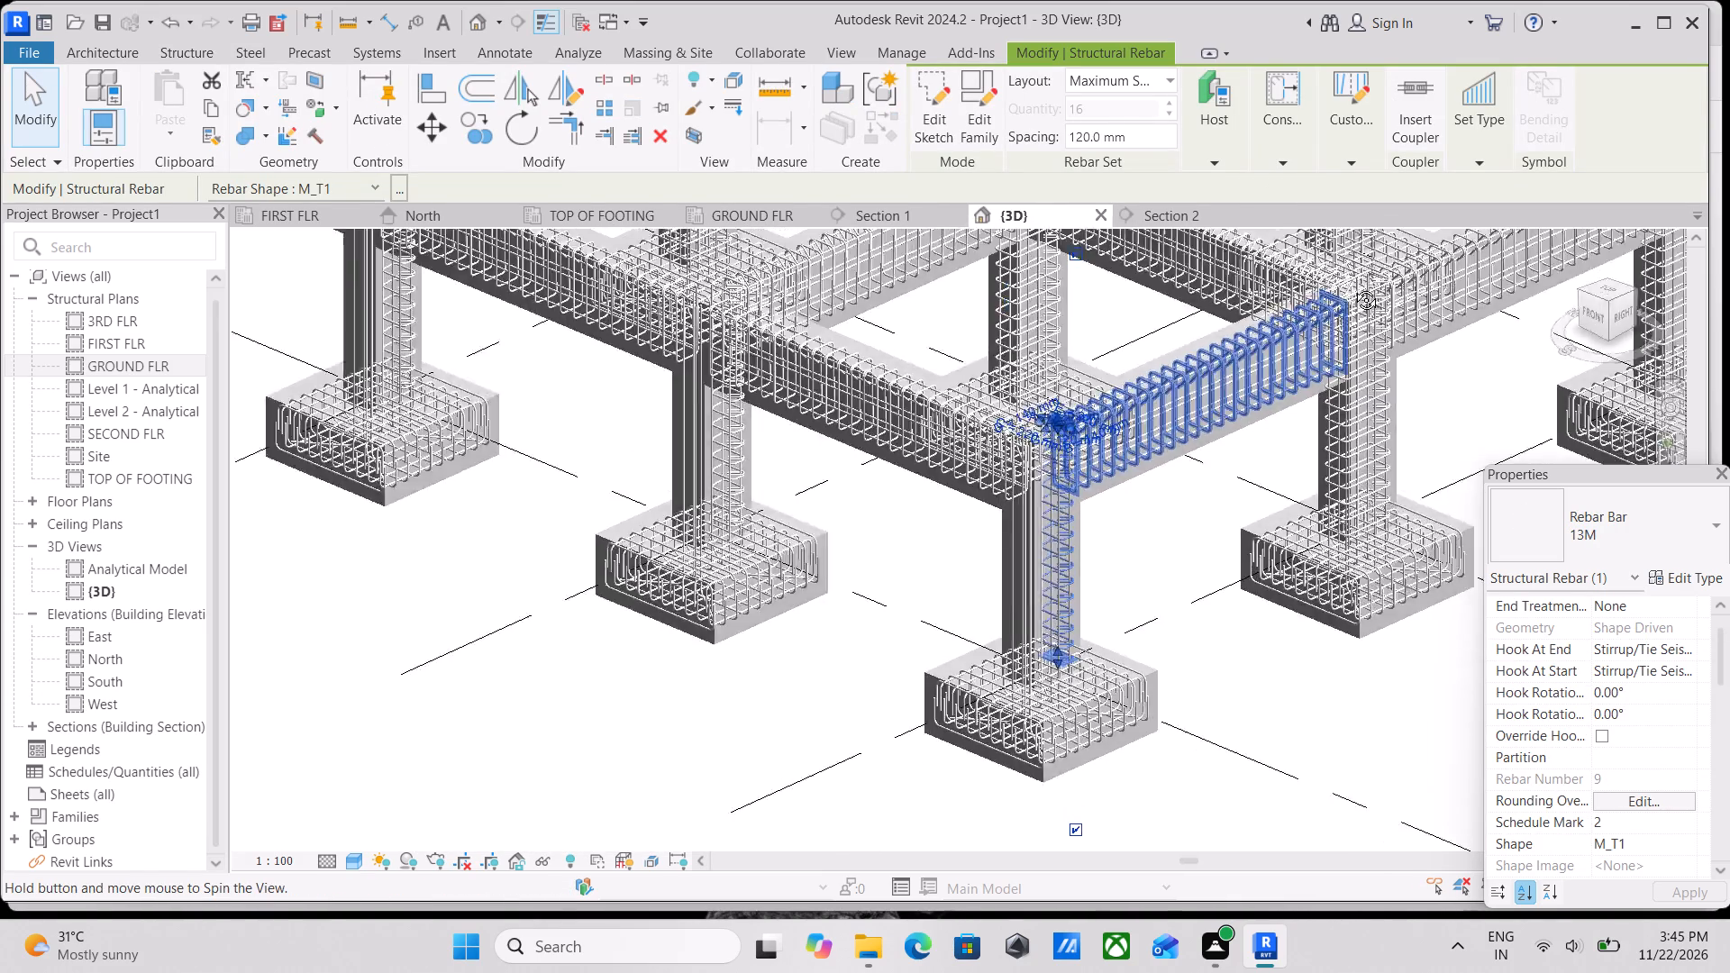
shift+middle_drag(1352, 286, 669, 279)
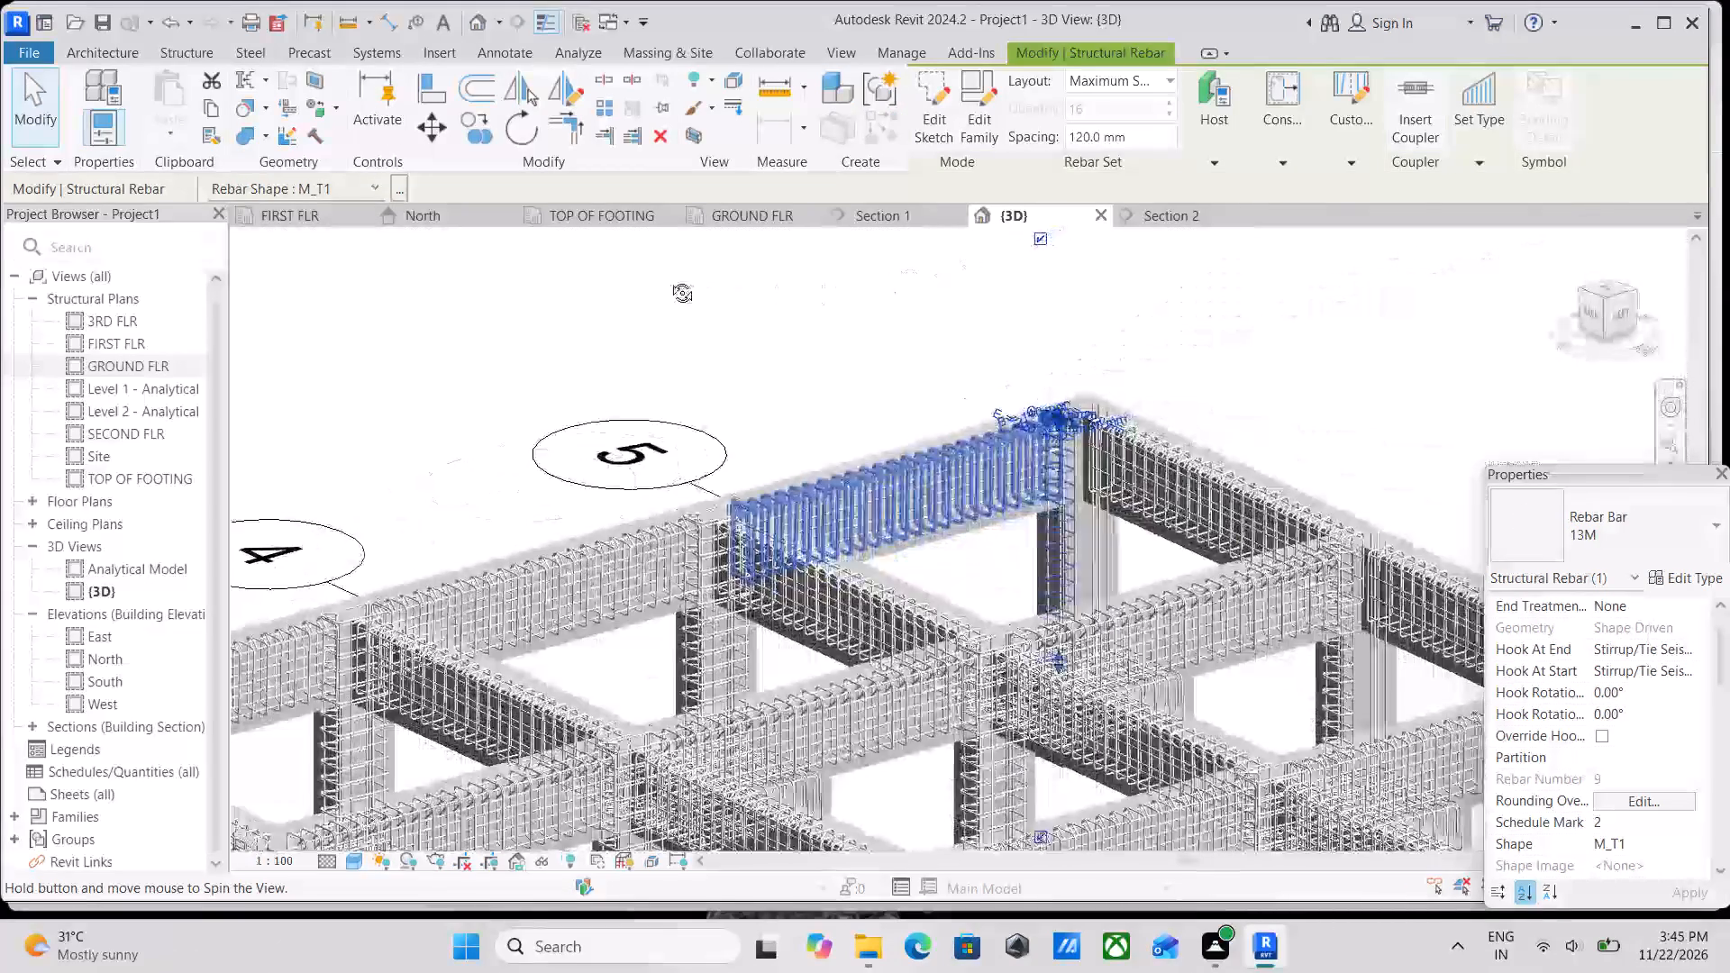
shift+middle_drag(669, 279, 1232, 355)
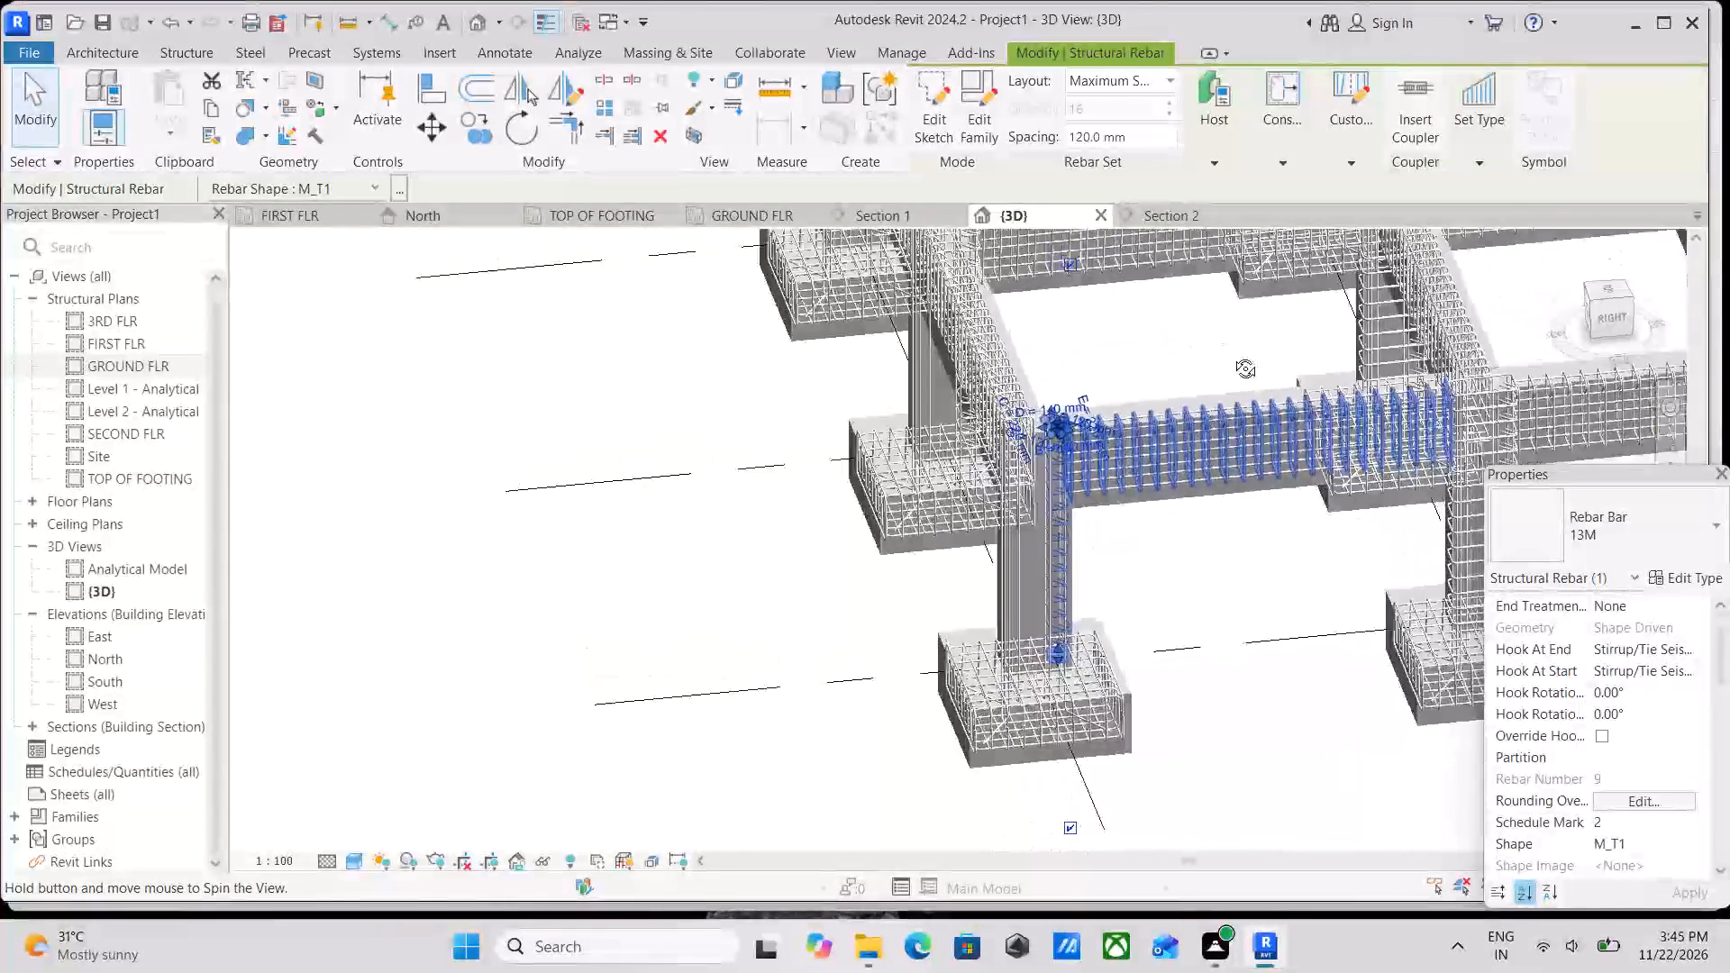
shift+middle_drag(1232, 355, 1215, 354)
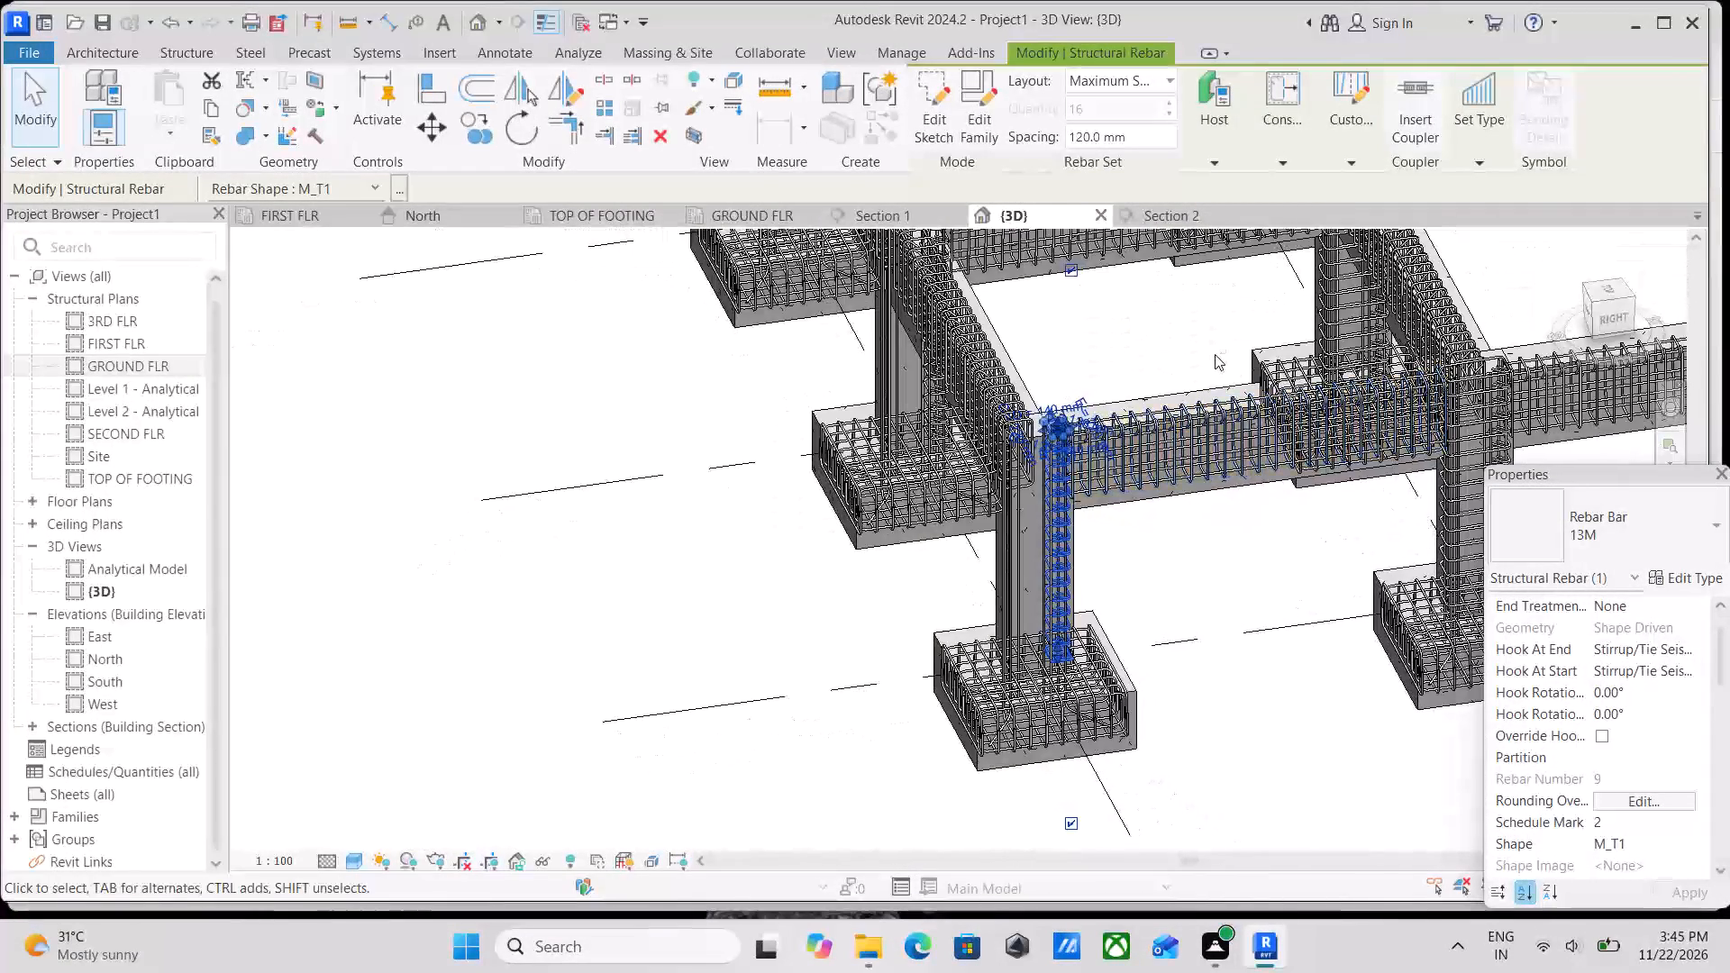
scroll(1194, 354, down, 1)
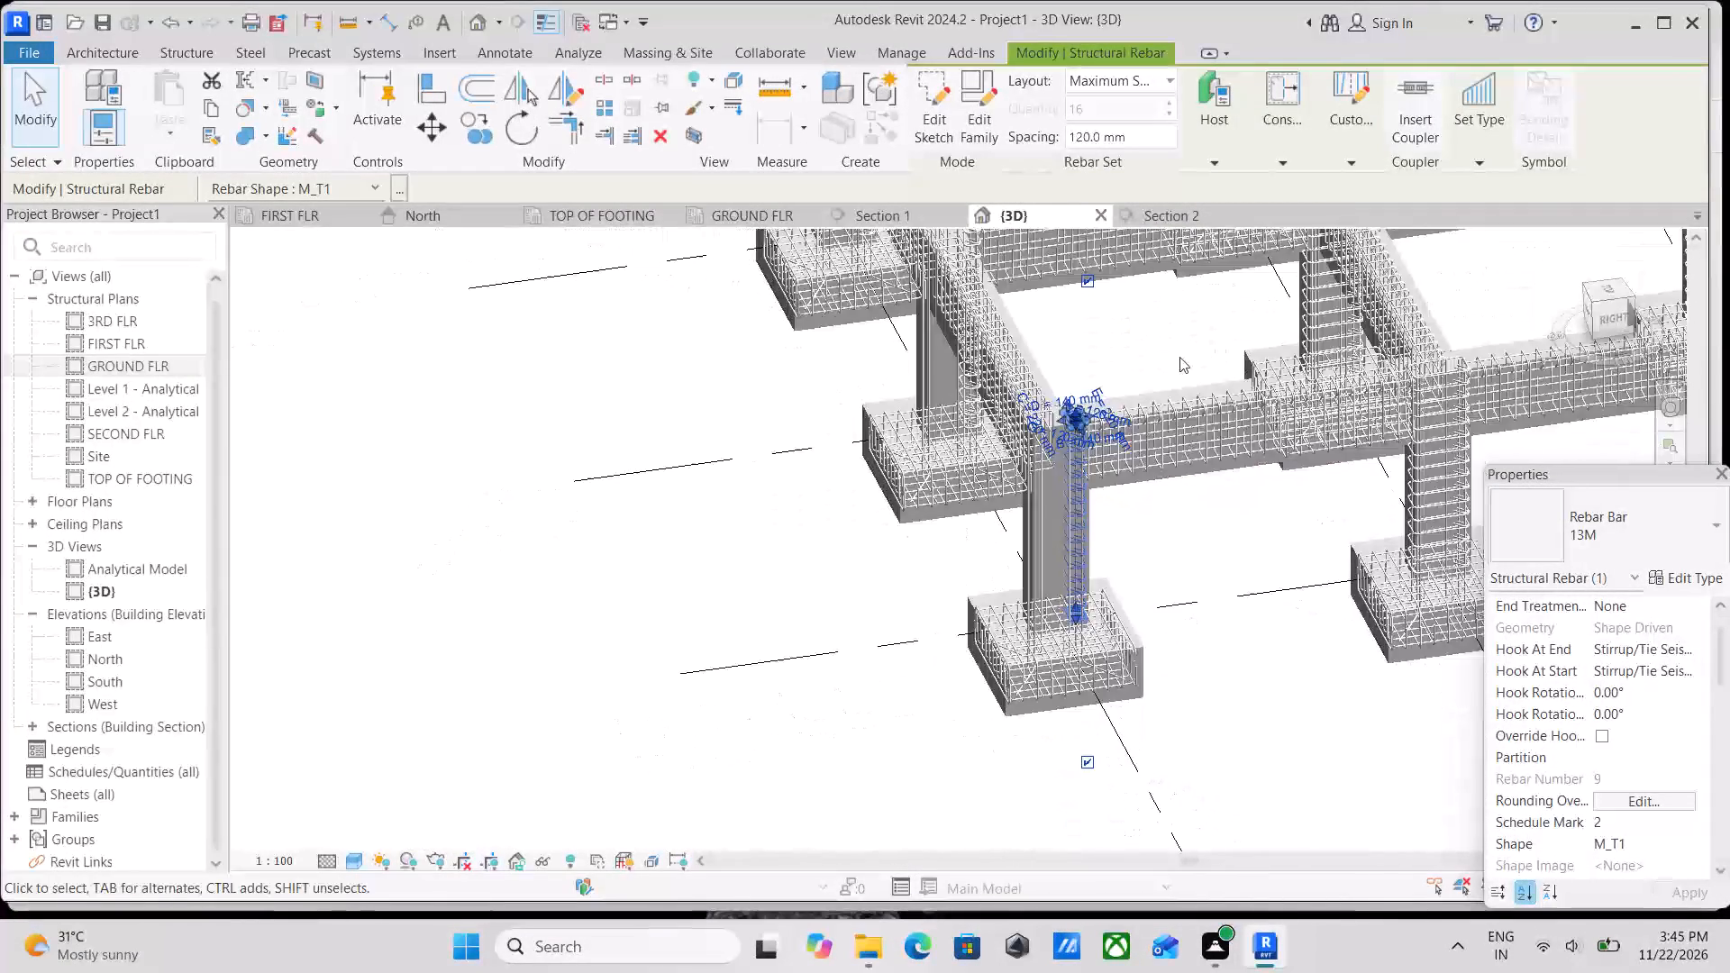
middle_drag(1179, 357, 1170, 397)
scroll(1169, 373, down, 3)
middle_drag(1169, 373, 1152, 454)
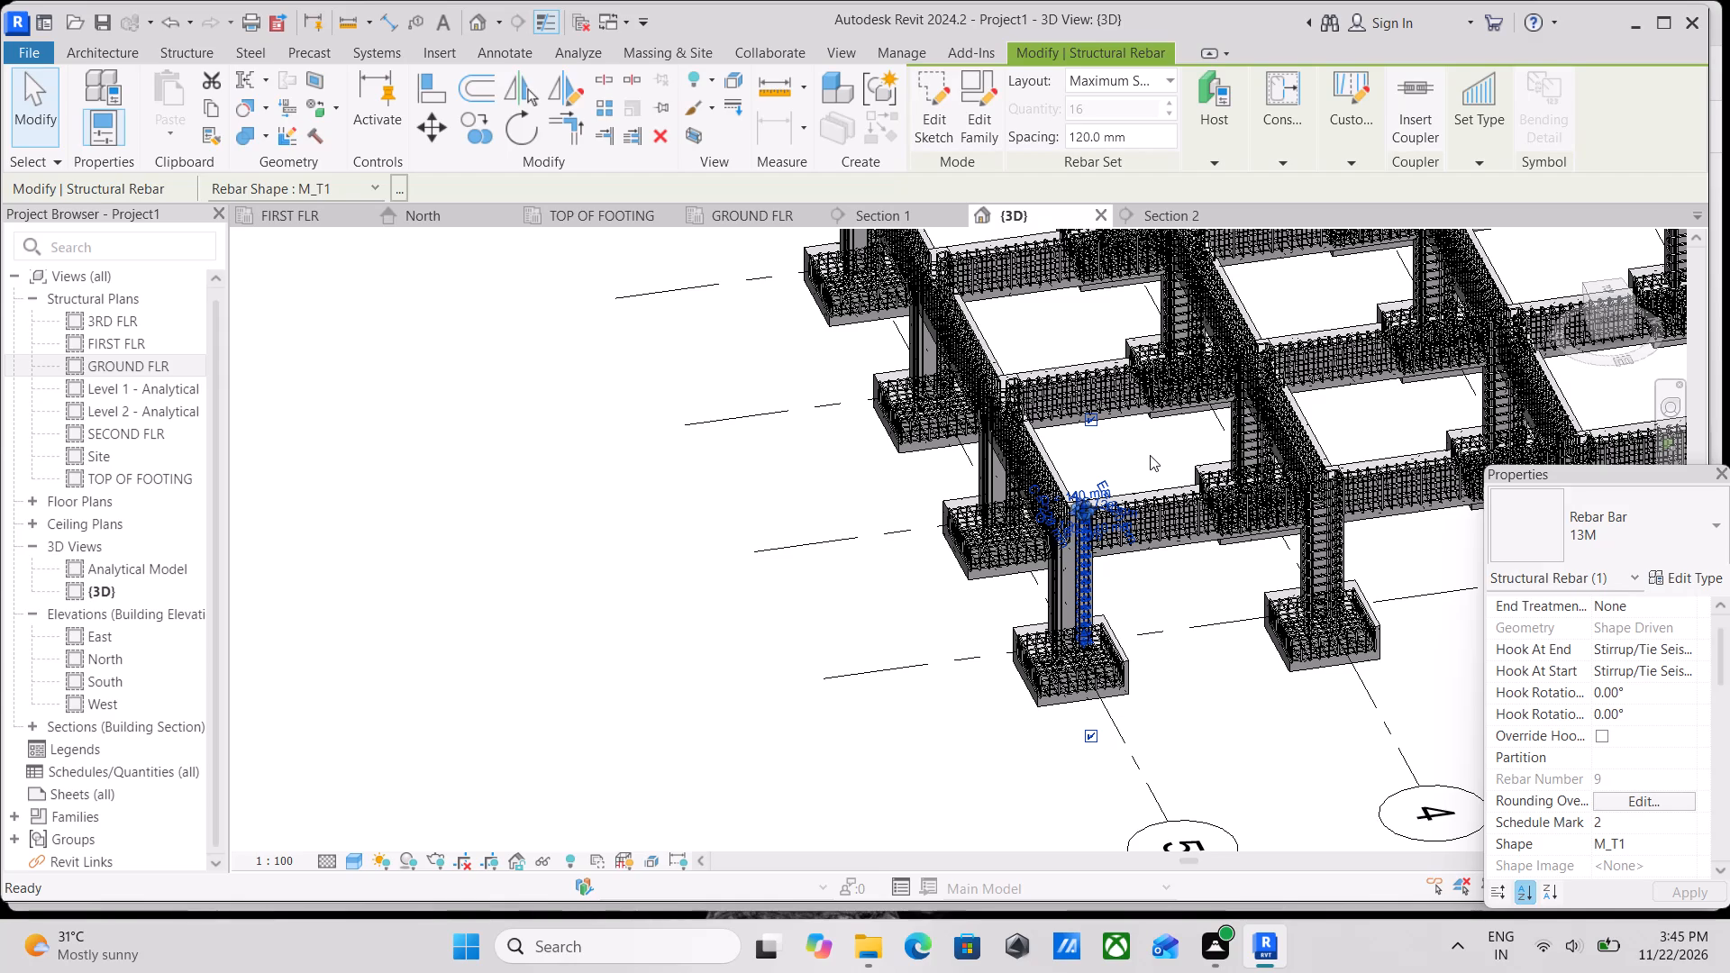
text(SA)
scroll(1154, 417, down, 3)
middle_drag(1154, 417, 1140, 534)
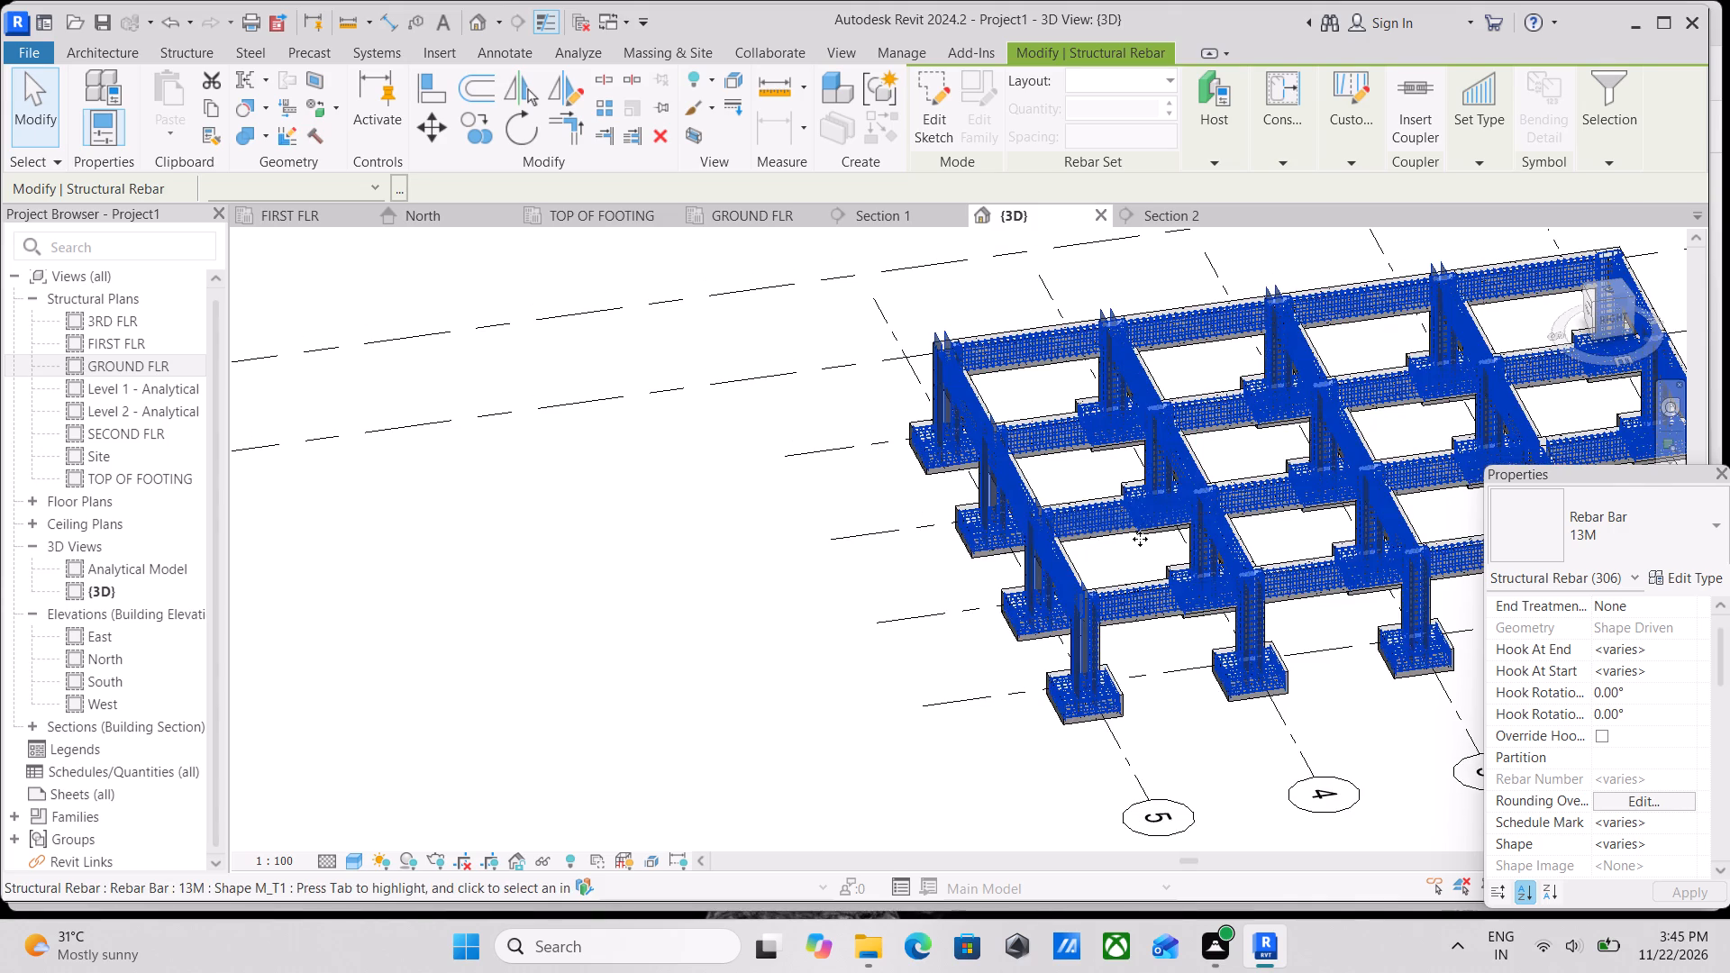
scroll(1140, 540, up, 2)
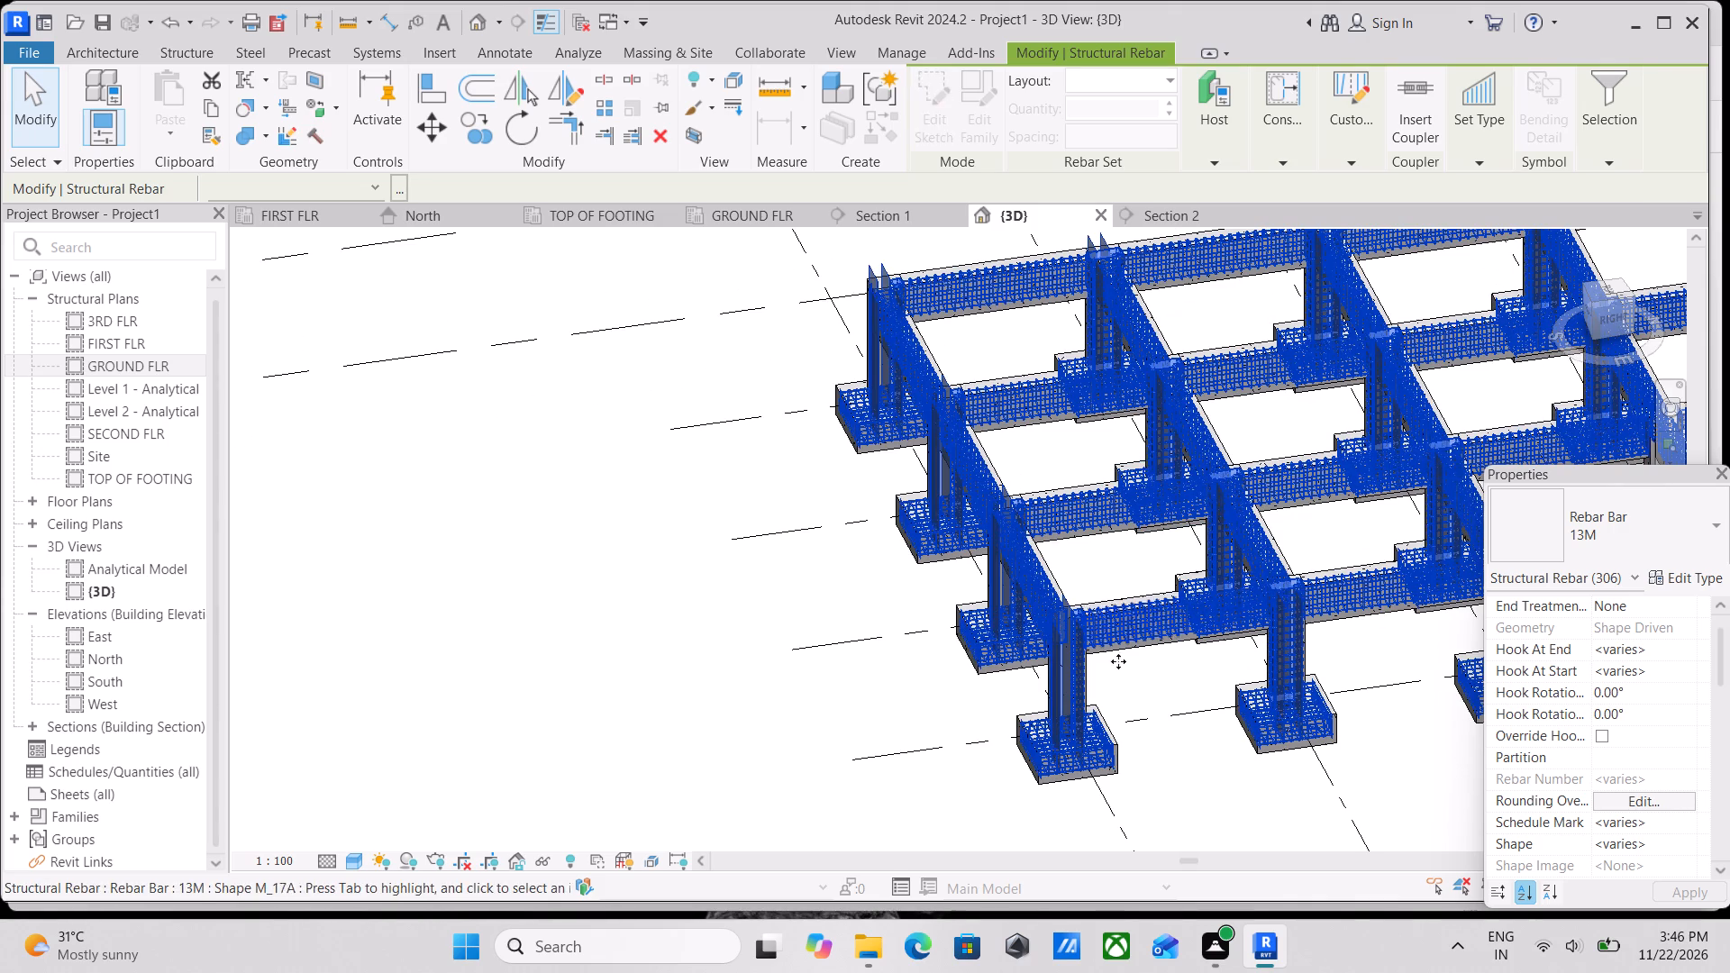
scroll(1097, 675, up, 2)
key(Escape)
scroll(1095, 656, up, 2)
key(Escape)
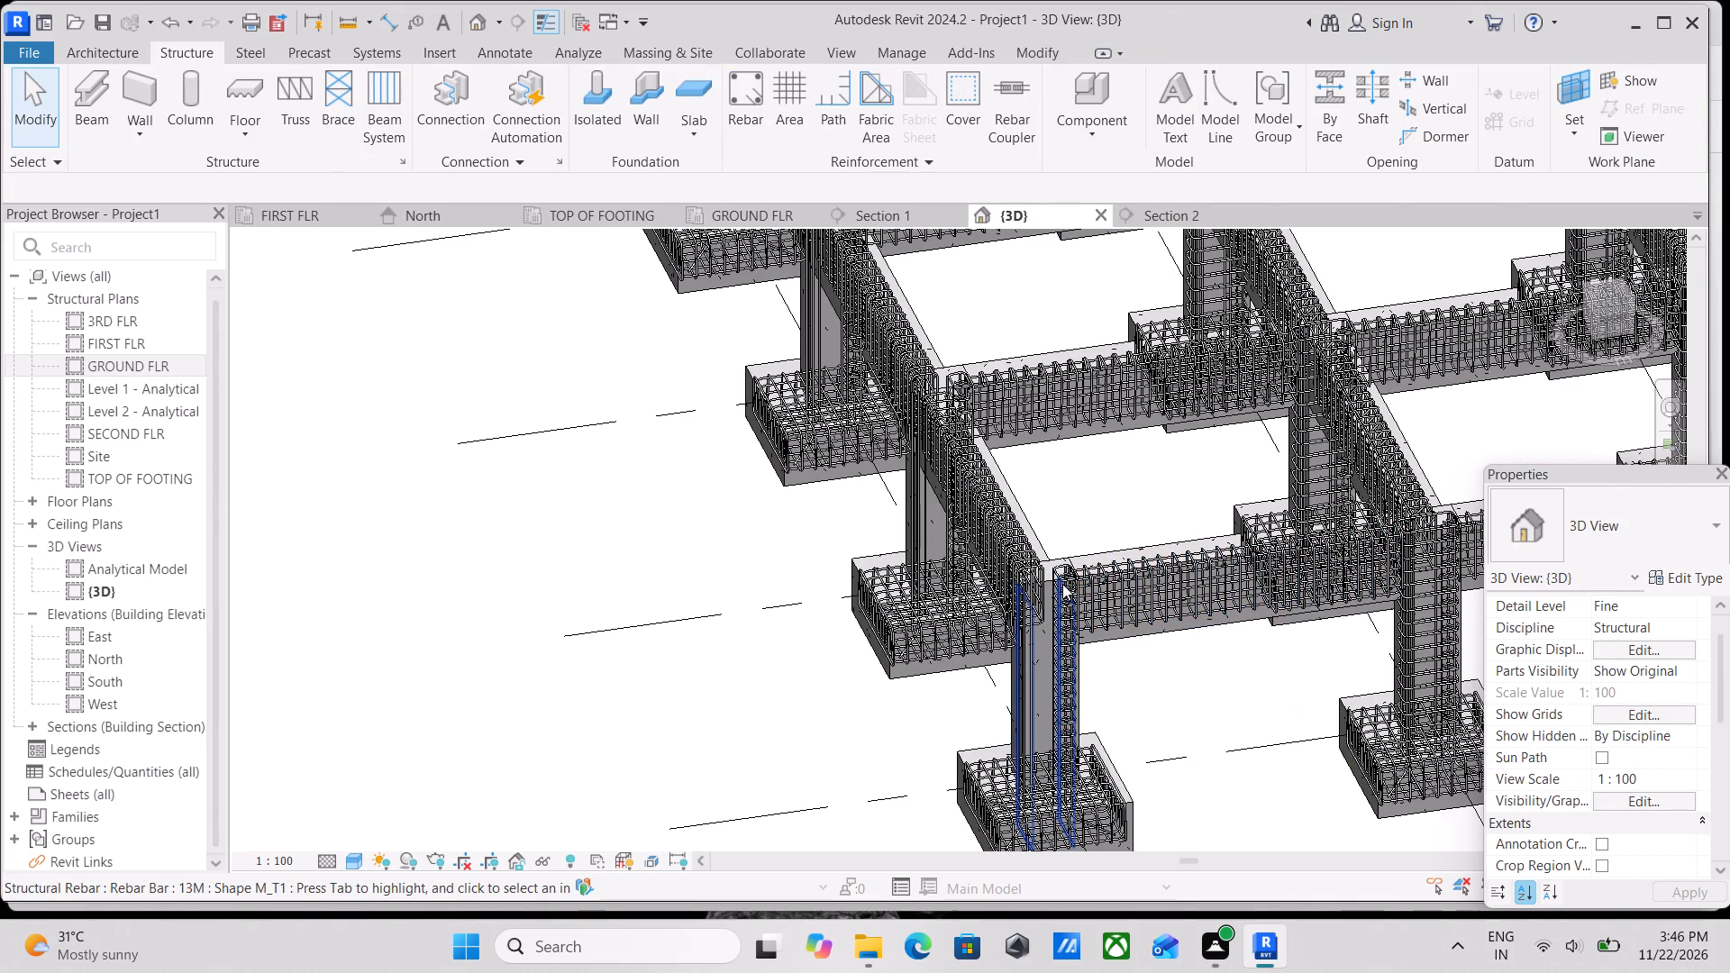
Delete the 13M tie set (shape M_T1) from the corner column at grid 5.
click(1065, 570)
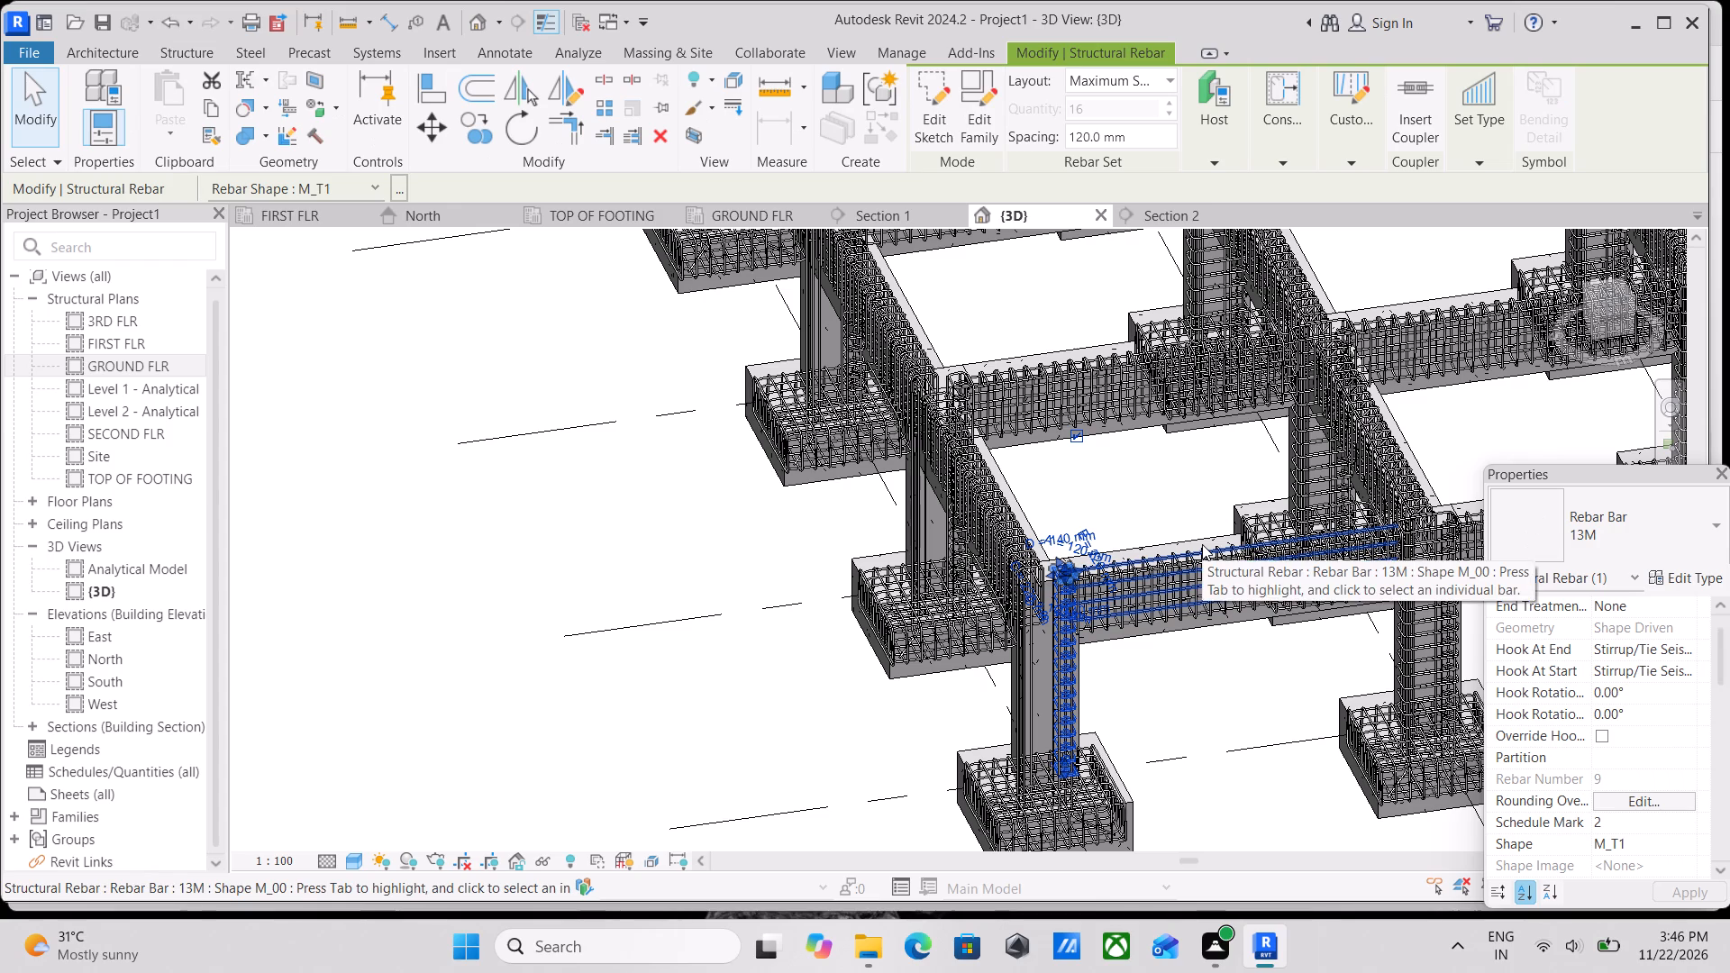
shift+middle_drag(1188, 522, 1169, 778)
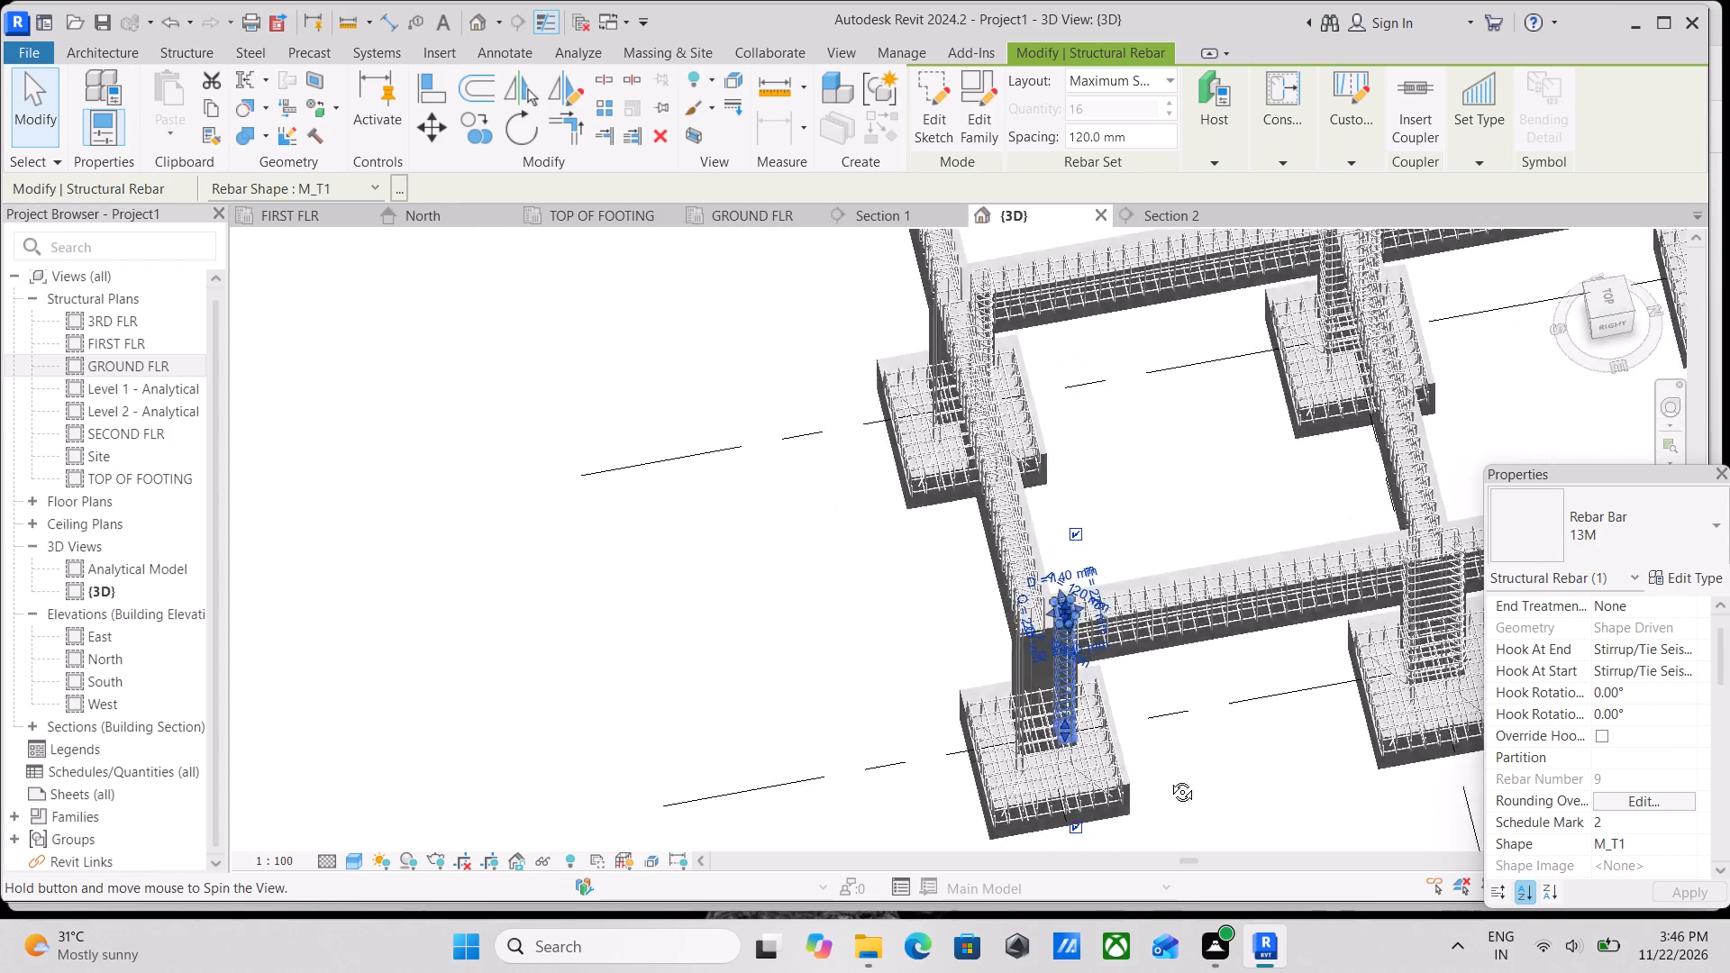
shift+middle_drag(1169, 778, 1153, 851)
scroll(1105, 777, up, 4)
scroll(1053, 607, up, 4)
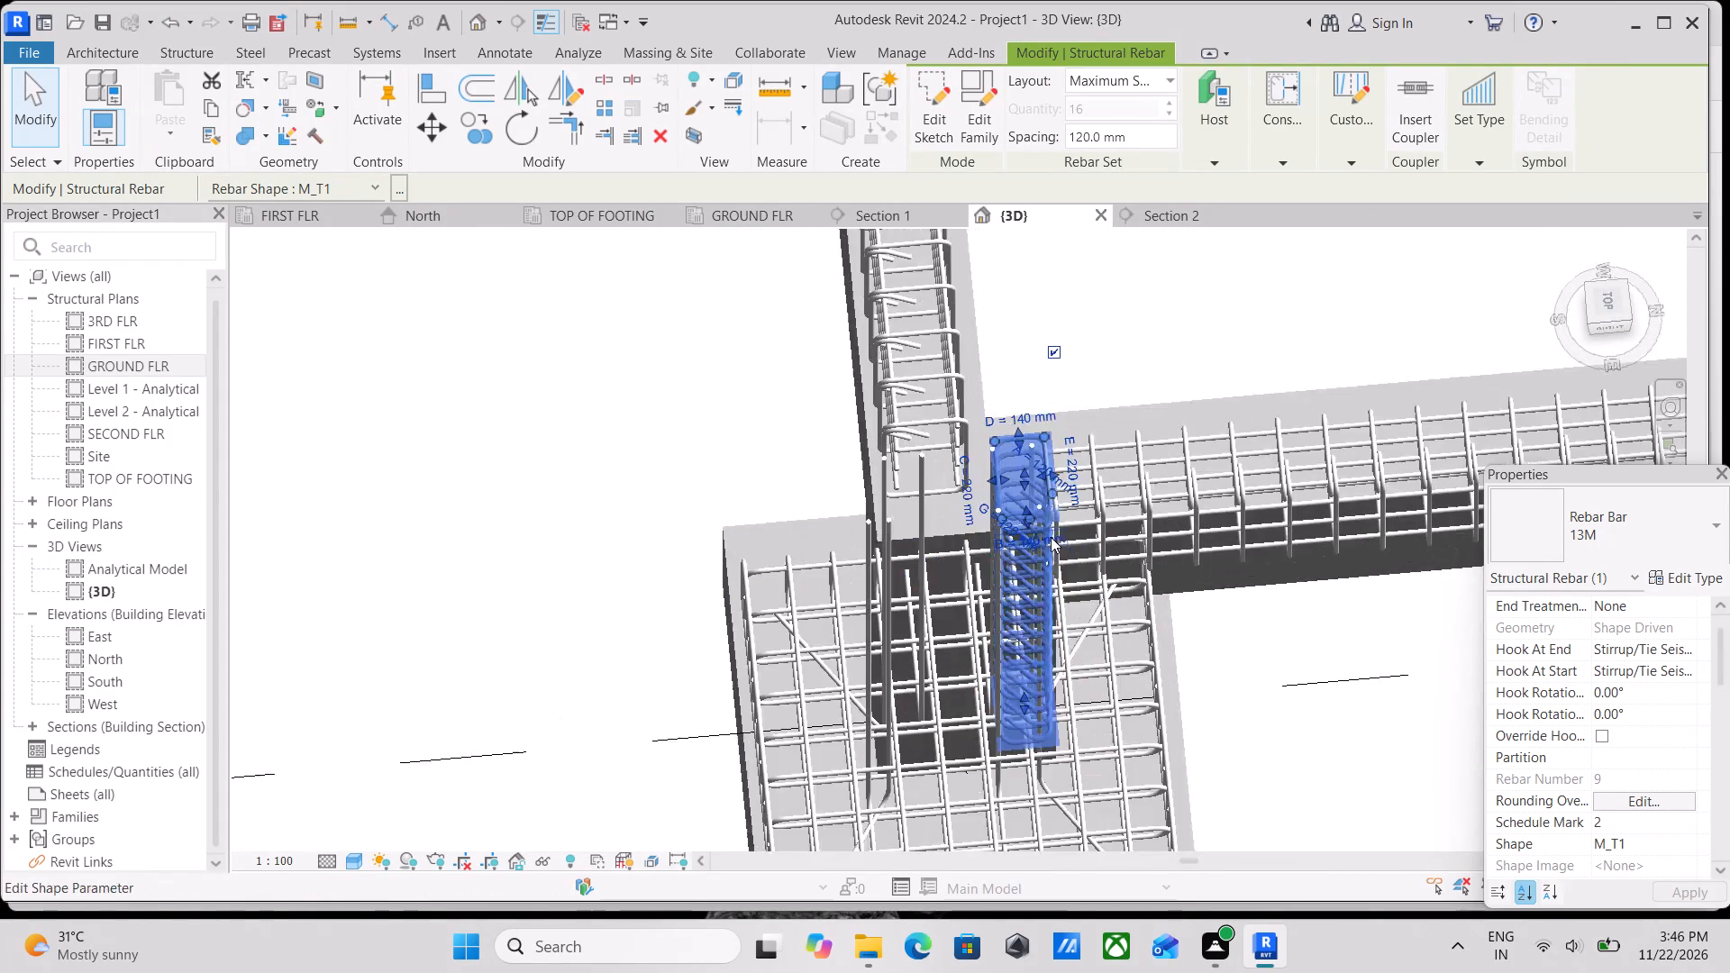
scroll(1024, 514, up, 7)
right_click(997, 483)
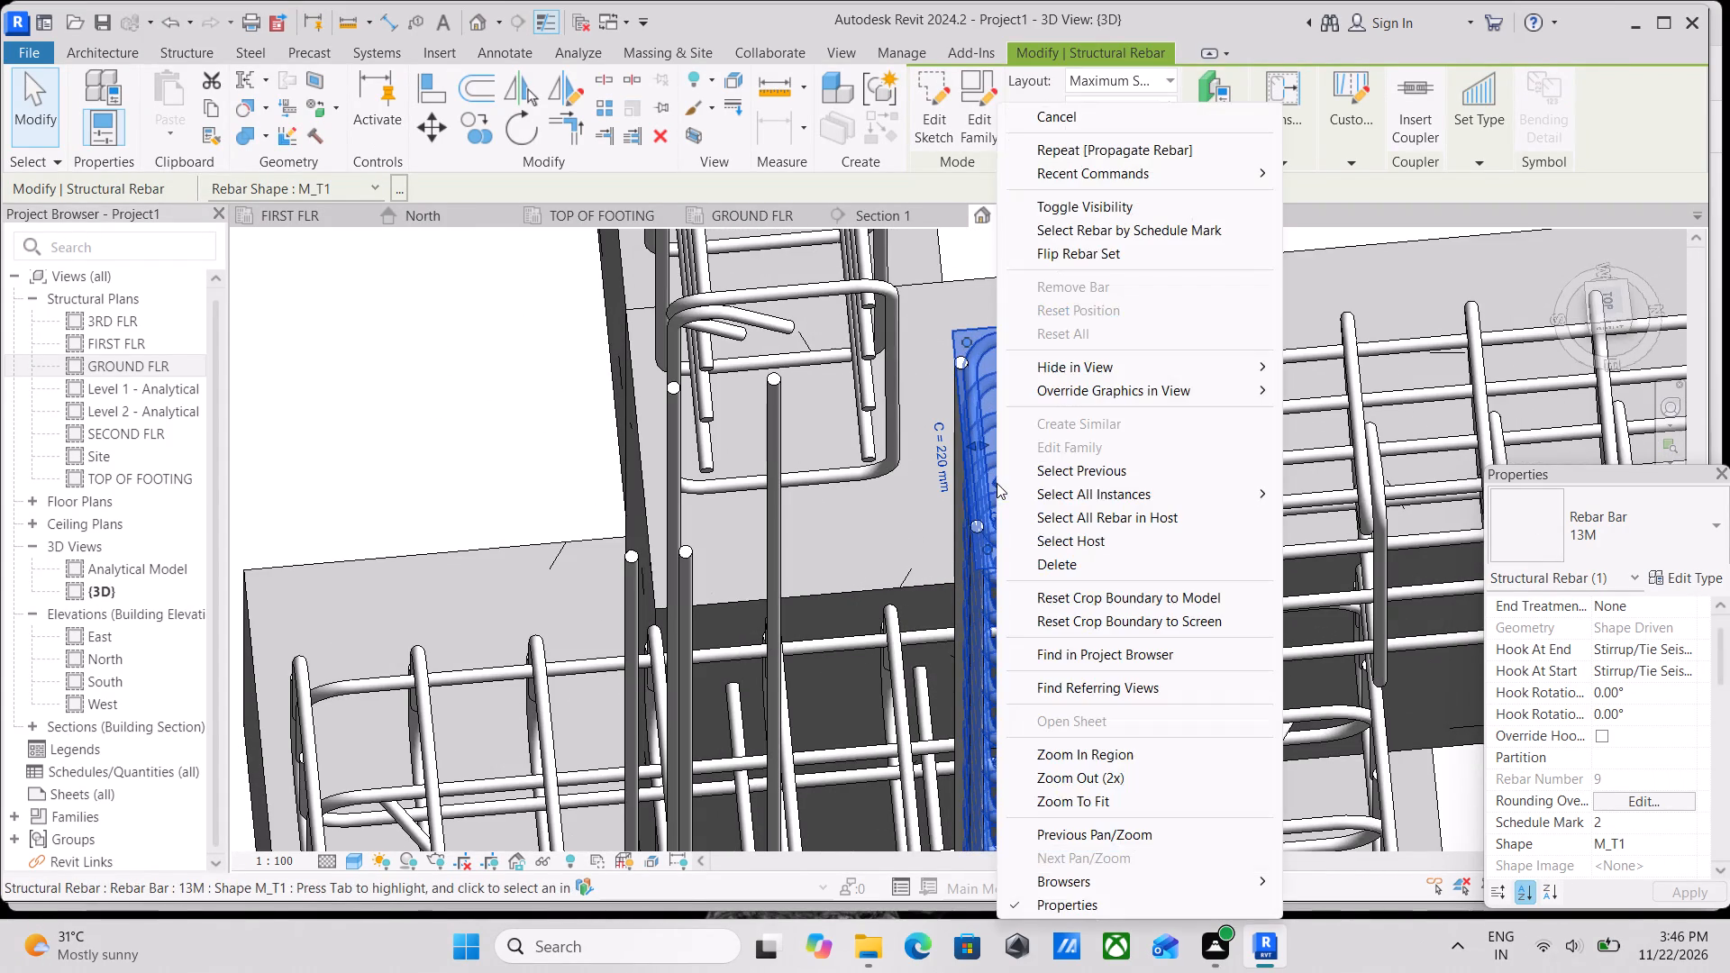
click(1080, 563)
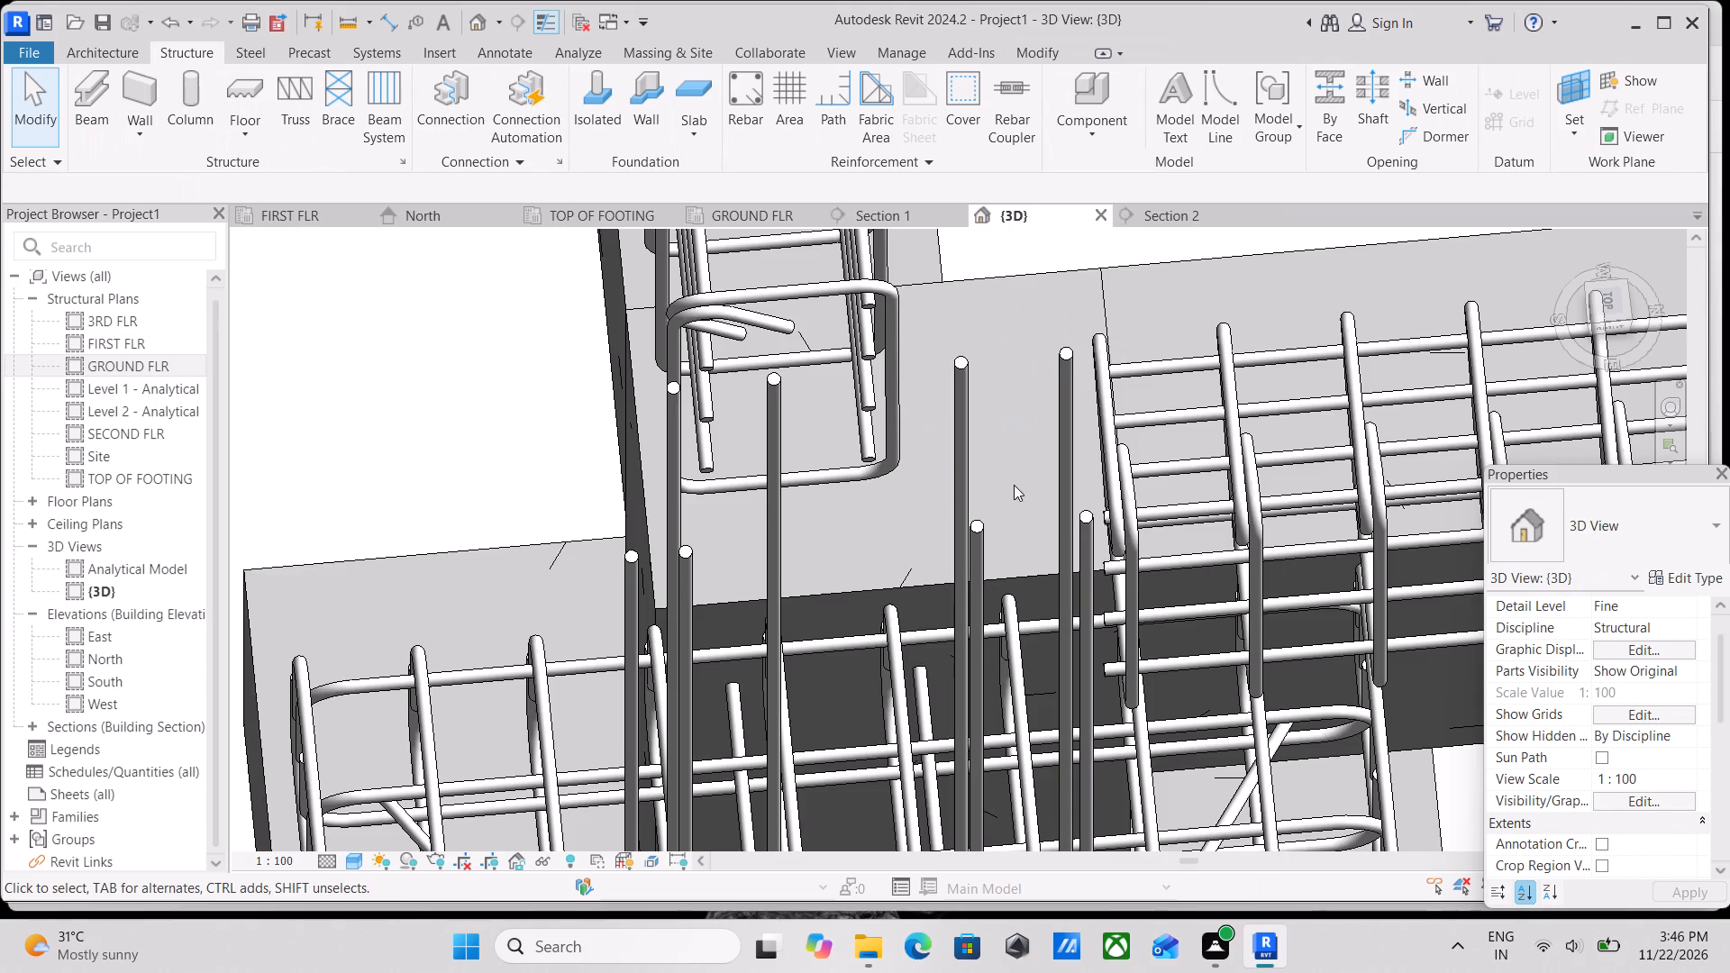
Select the M_17A vertical bars in the corner column and examine how they sit within the footing and beams.
scroll(1013, 483, down, 1)
click(971, 381)
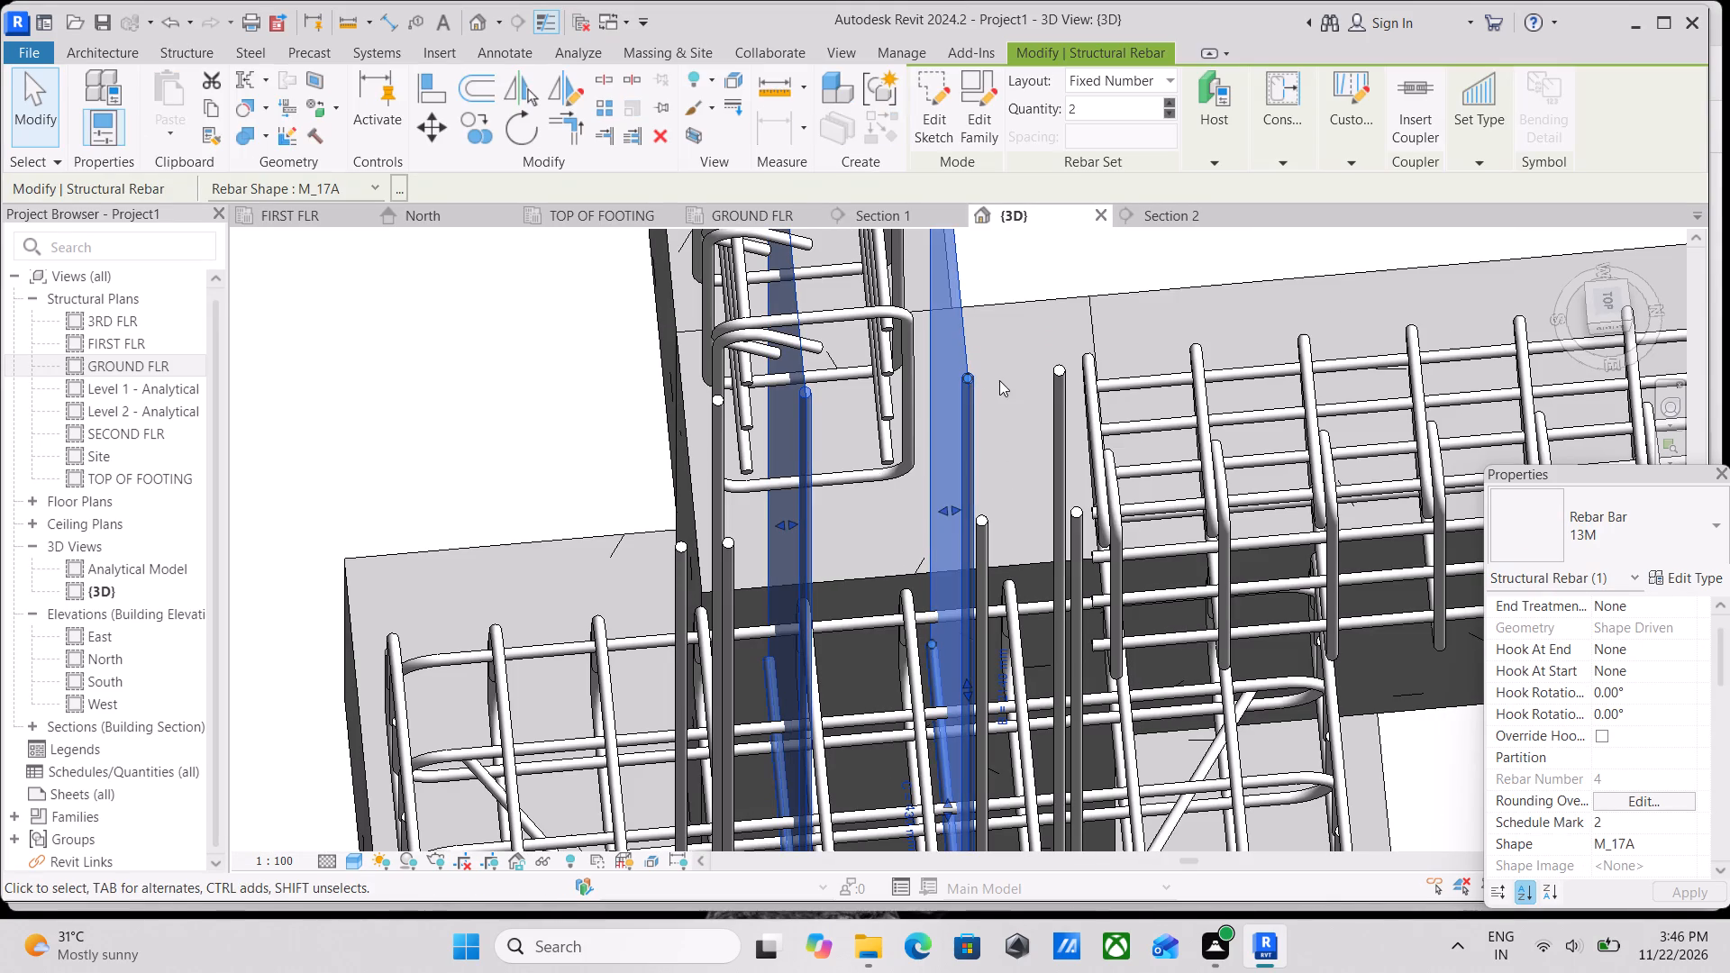
click(1048, 377)
scroll(1048, 377, down, 6)
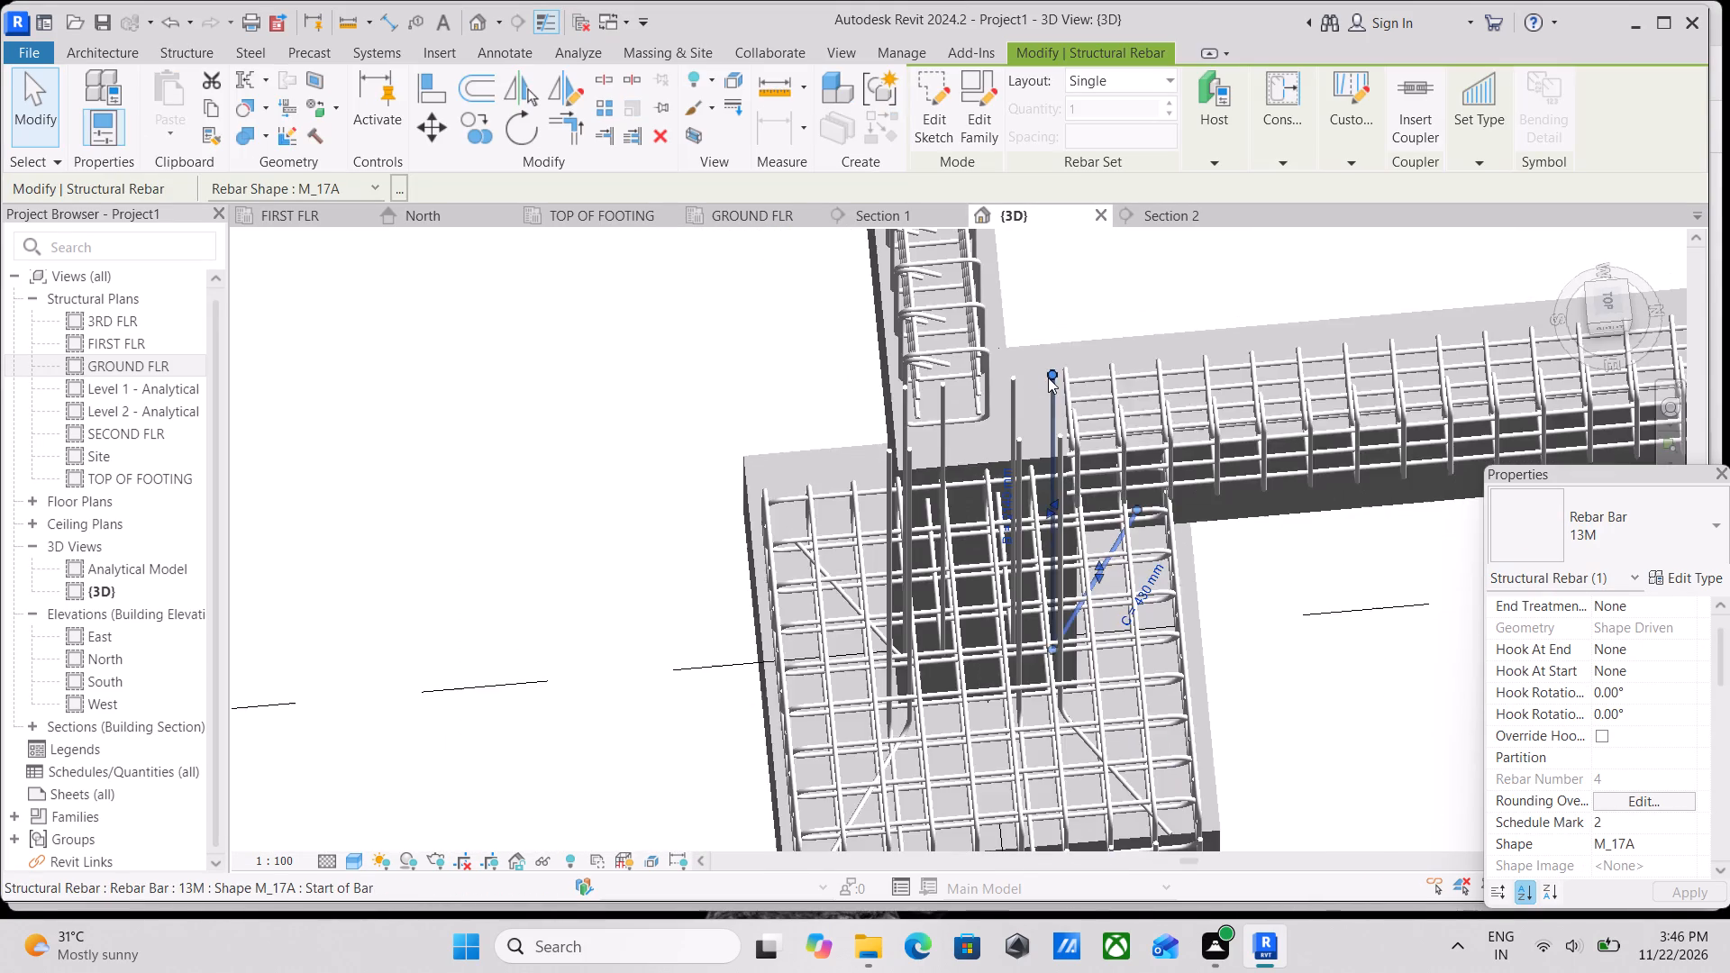
scroll(1048, 377, down, 3)
middle_drag(1047, 377, 1038, 397)
scroll(1036, 386, down, 4)
middle_drag(1052, 324, 1071, 474)
scroll(1071, 474, up, 1)
scroll(990, 426, up, 2)
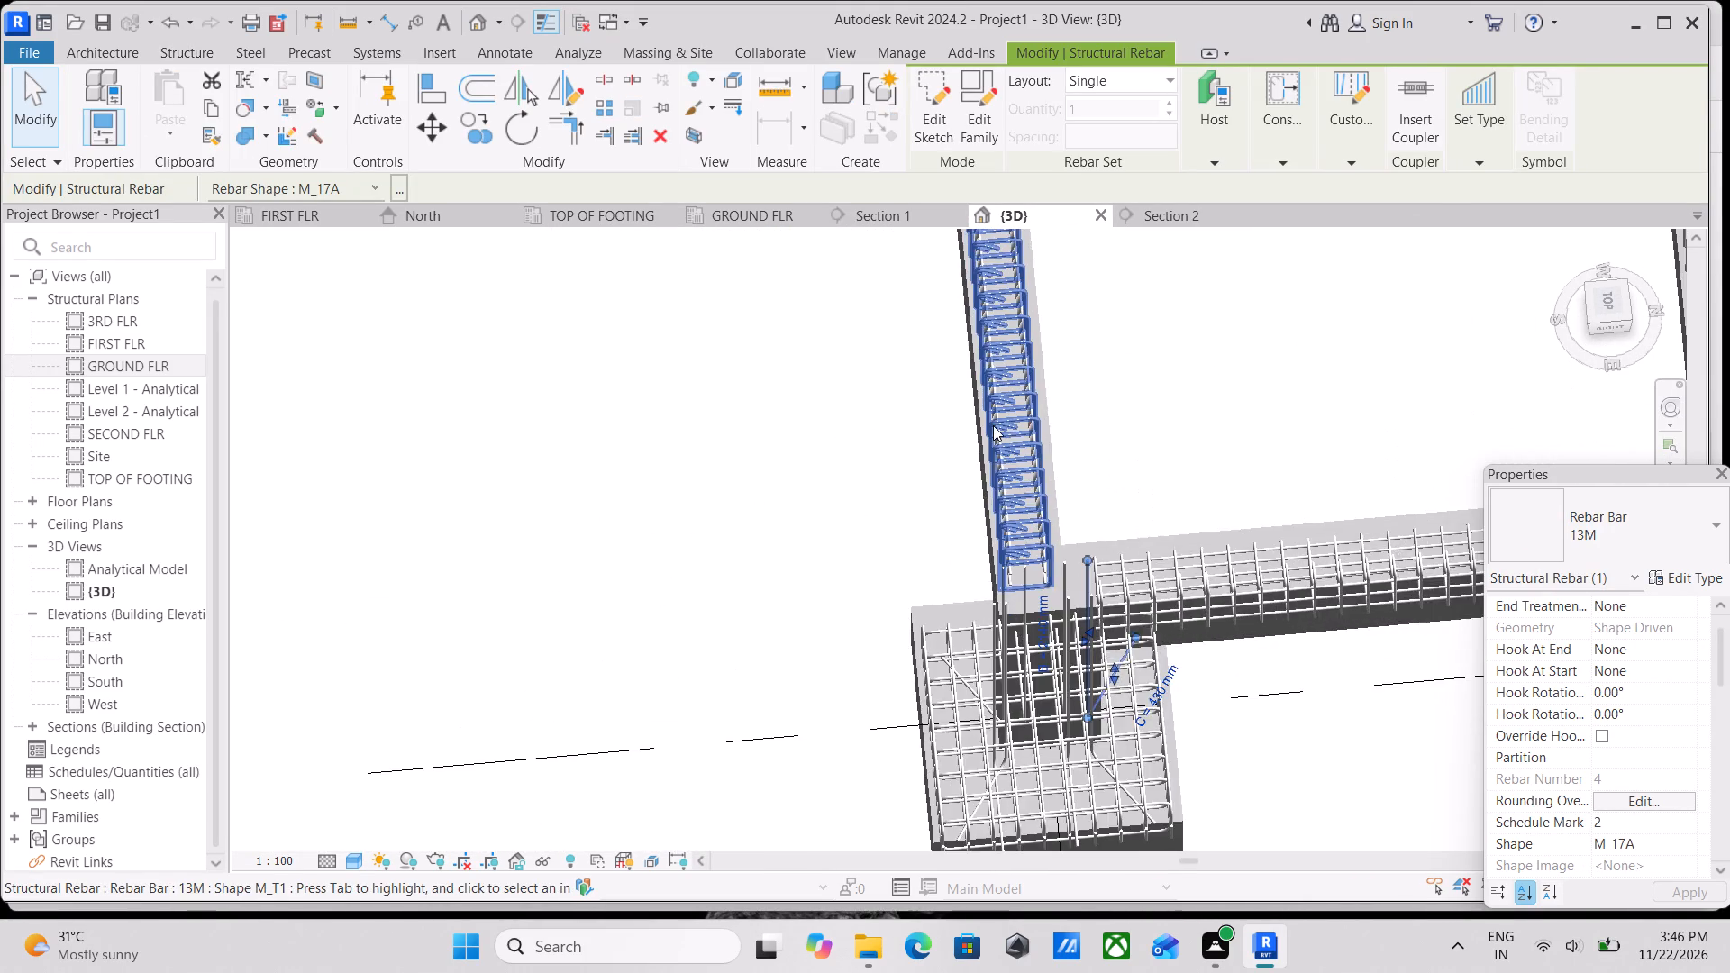
Select all 13M rebar instances in the model, starting from a stirrup set in the corner beam, and delete them.
click(993, 425)
text(SA)
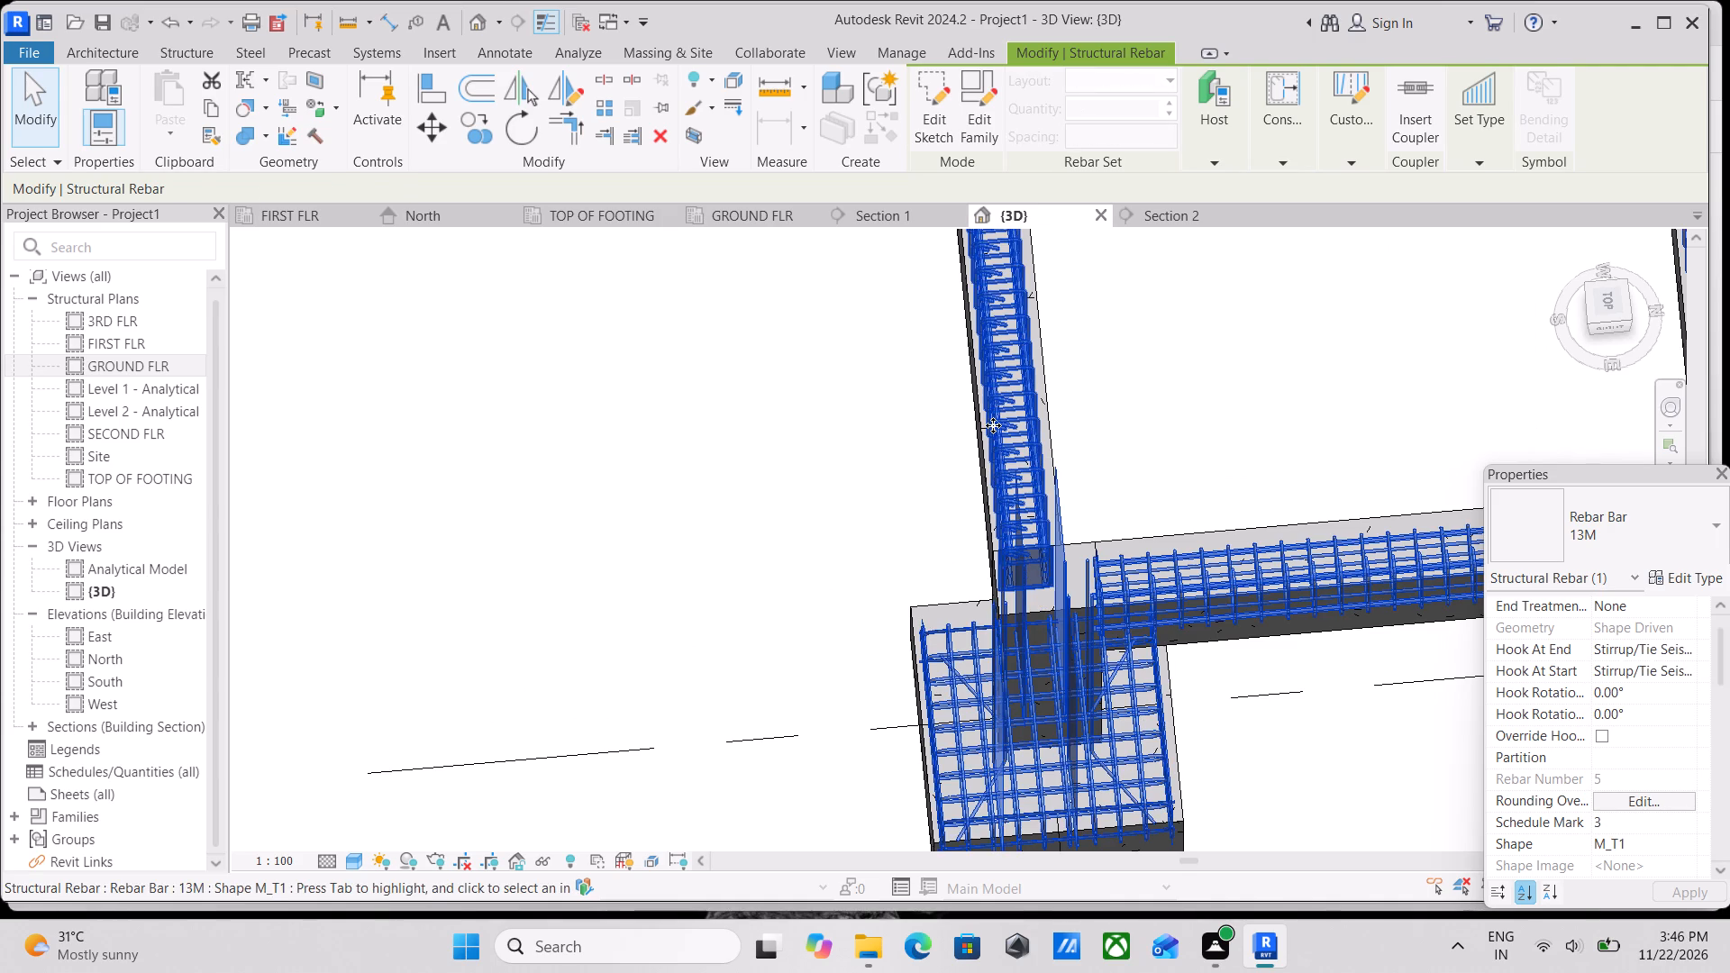
scroll(1028, 439, up, 1)
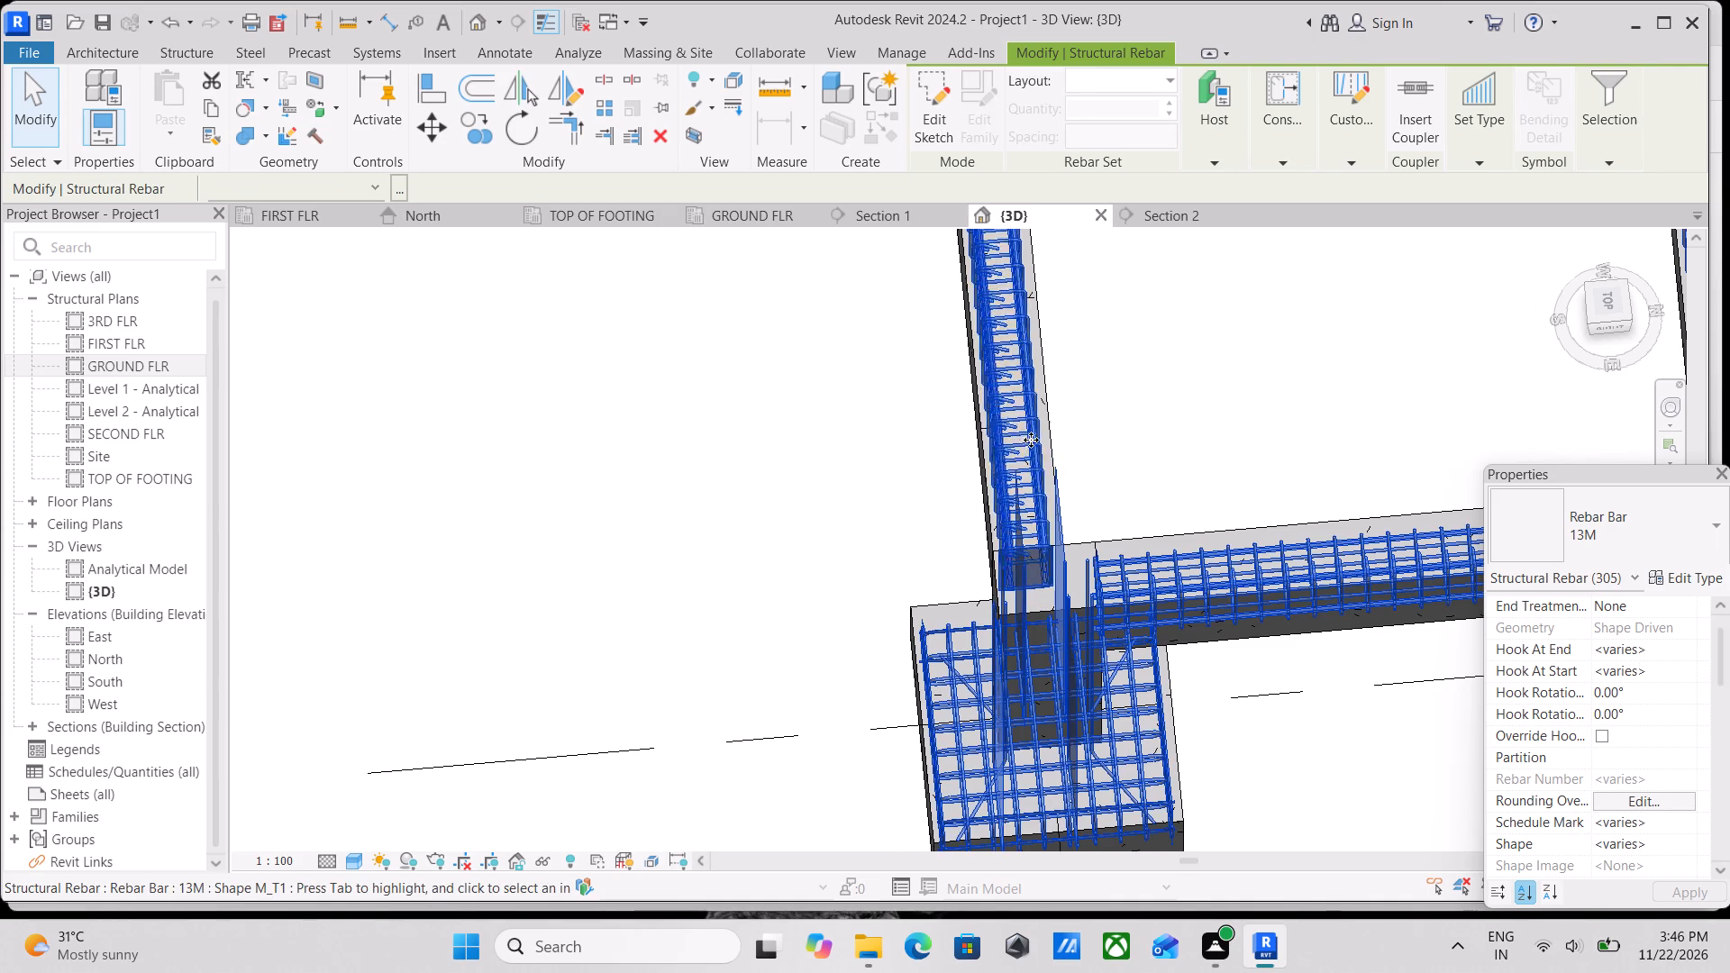
scroll(1031, 440, up, 2)
scroll(1088, 409, down, 12)
middle_drag(1095, 425, 971, 746)
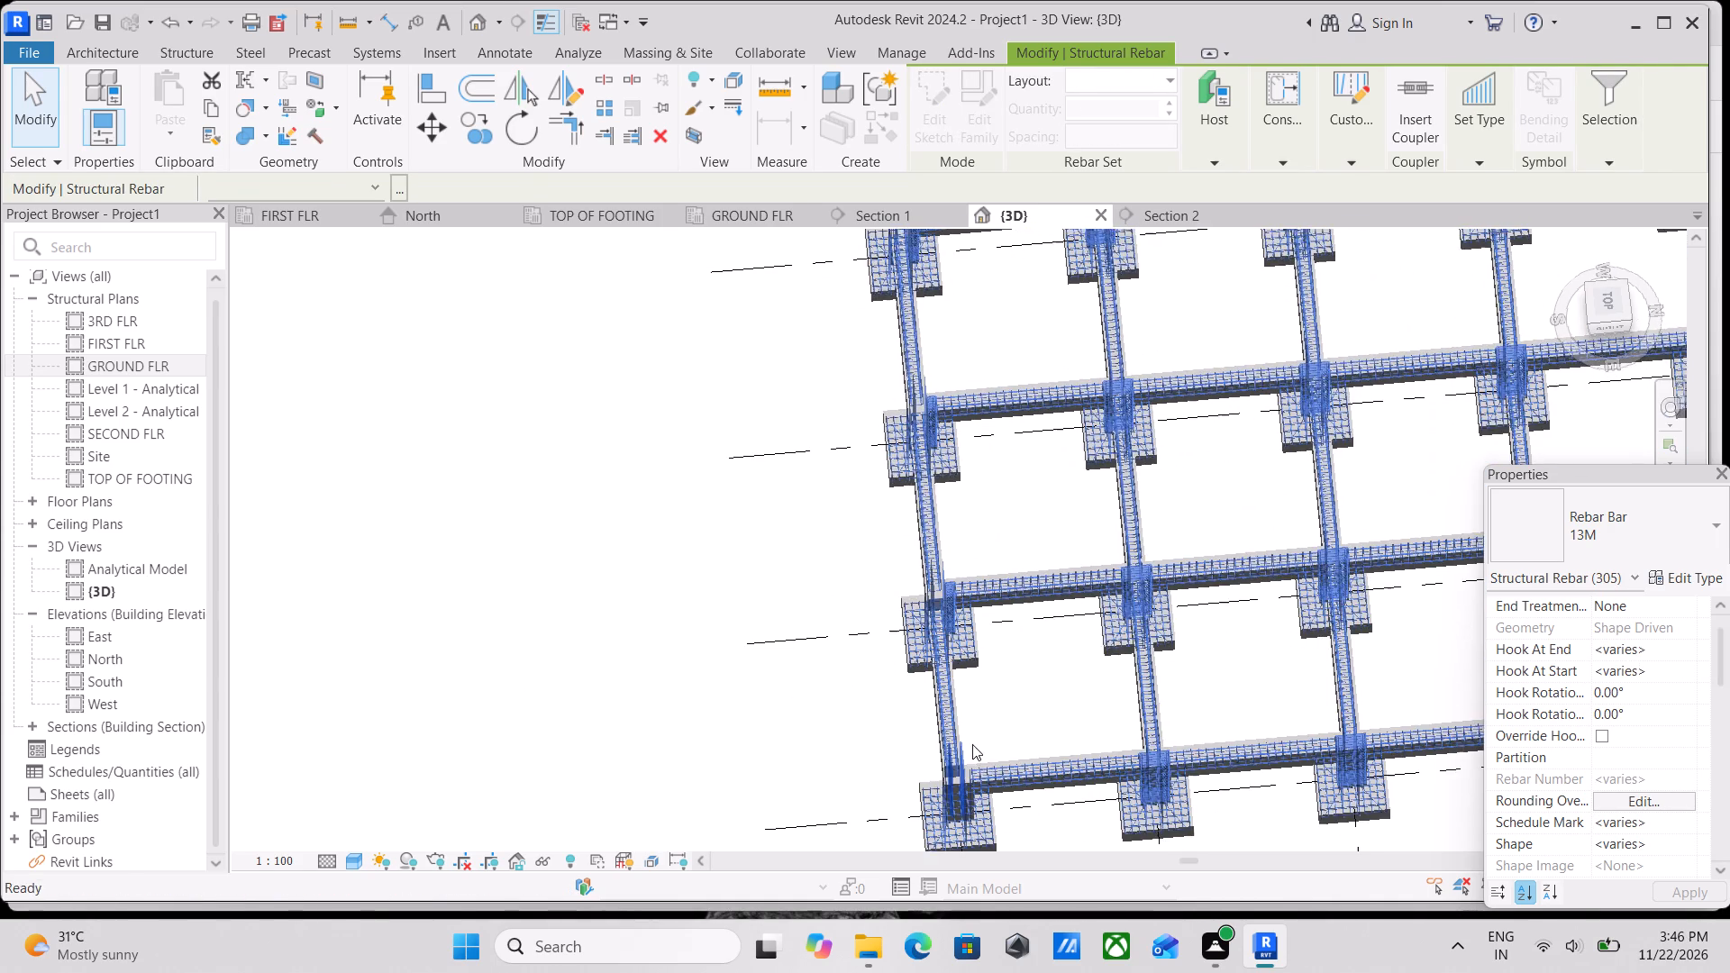
right_click(1003, 643)
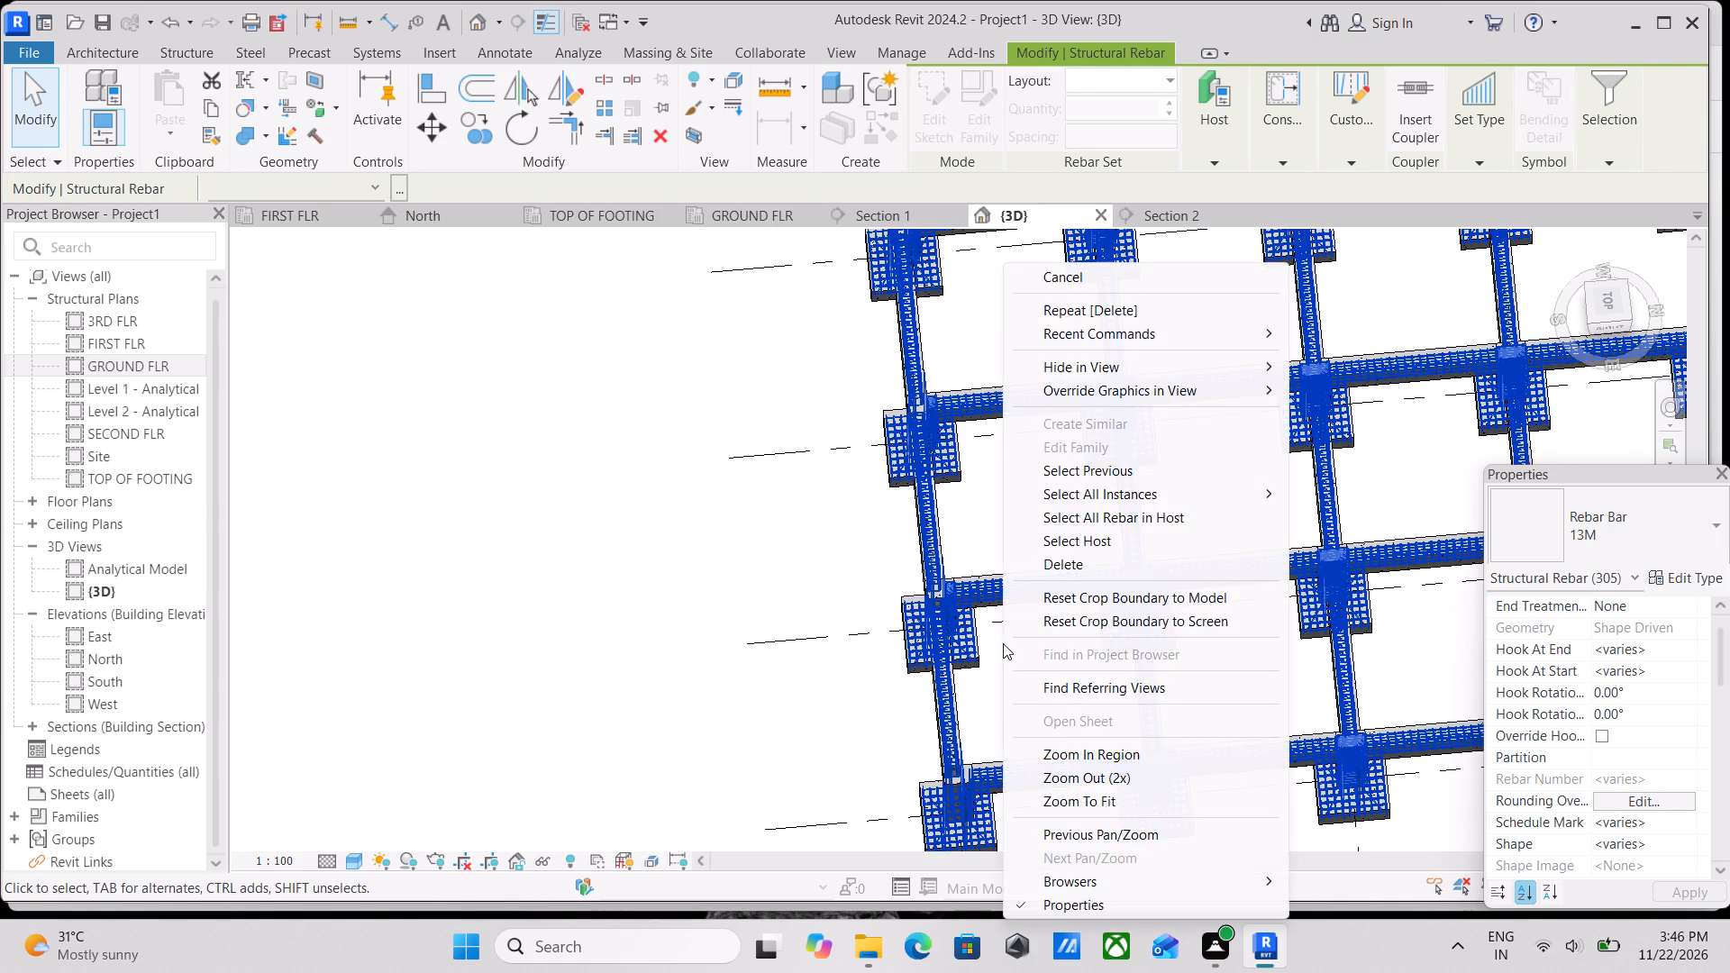
click(1103, 561)
scroll(1002, 513, down, 2)
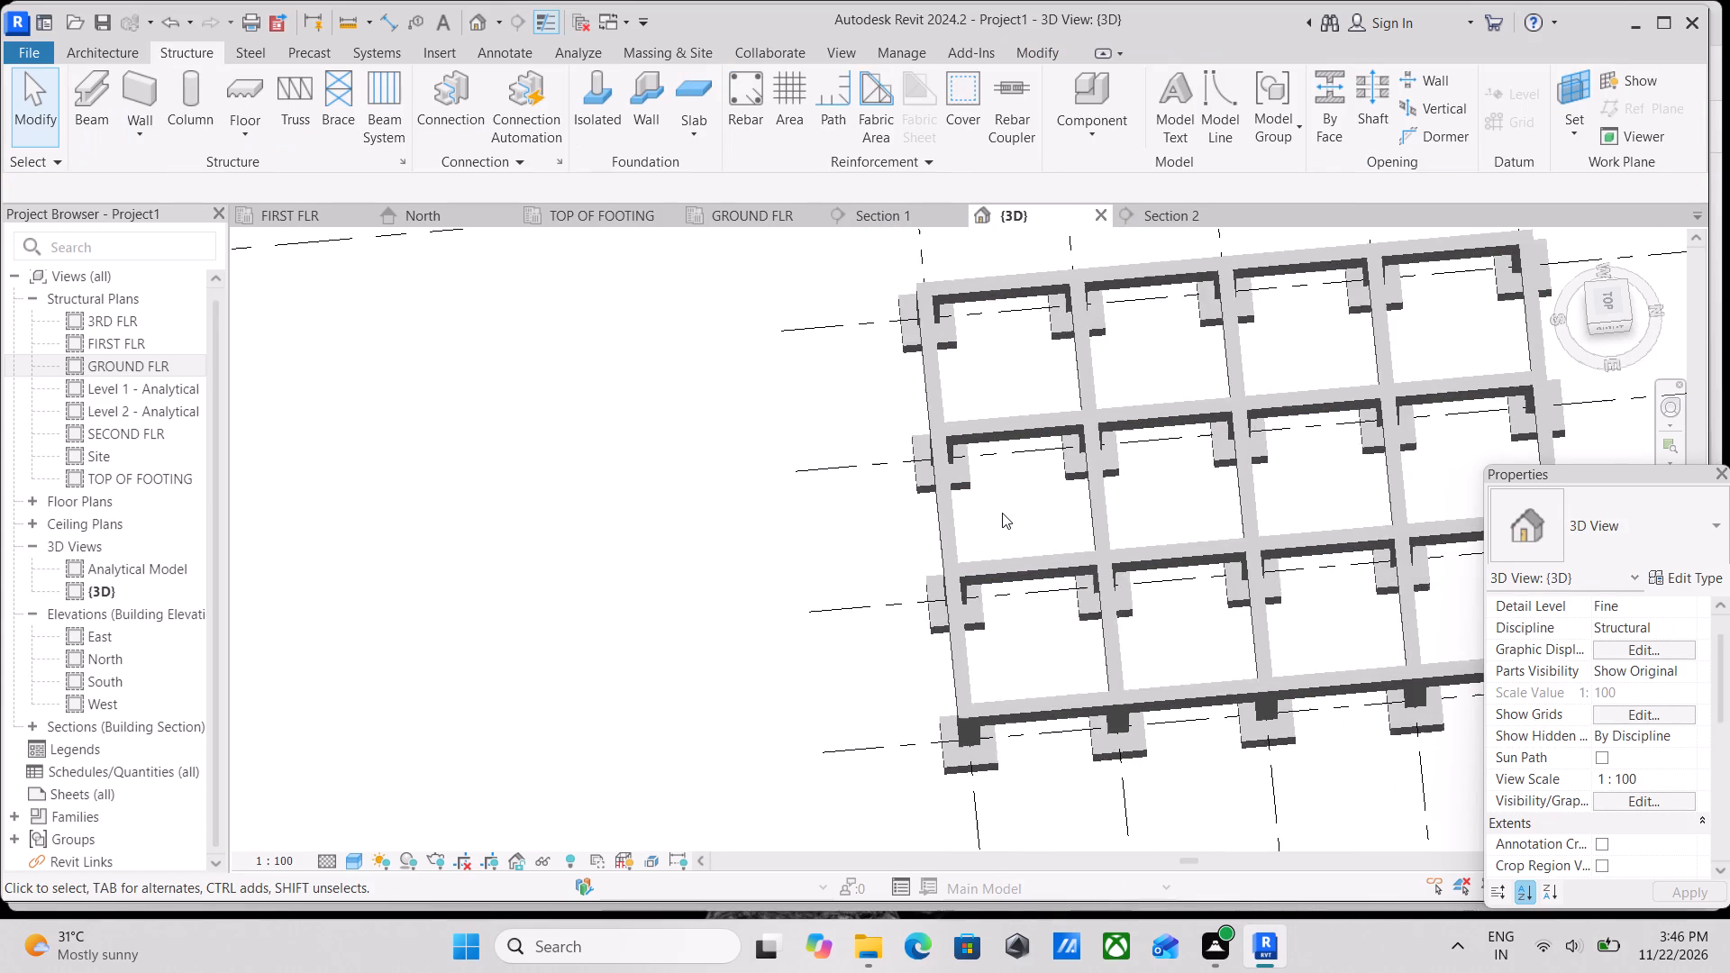
Orient the 3D view to the top and examine the frame layout against the section marks in the GROUND FLR plan.
middle_drag(1136, 347, 1080, 444)
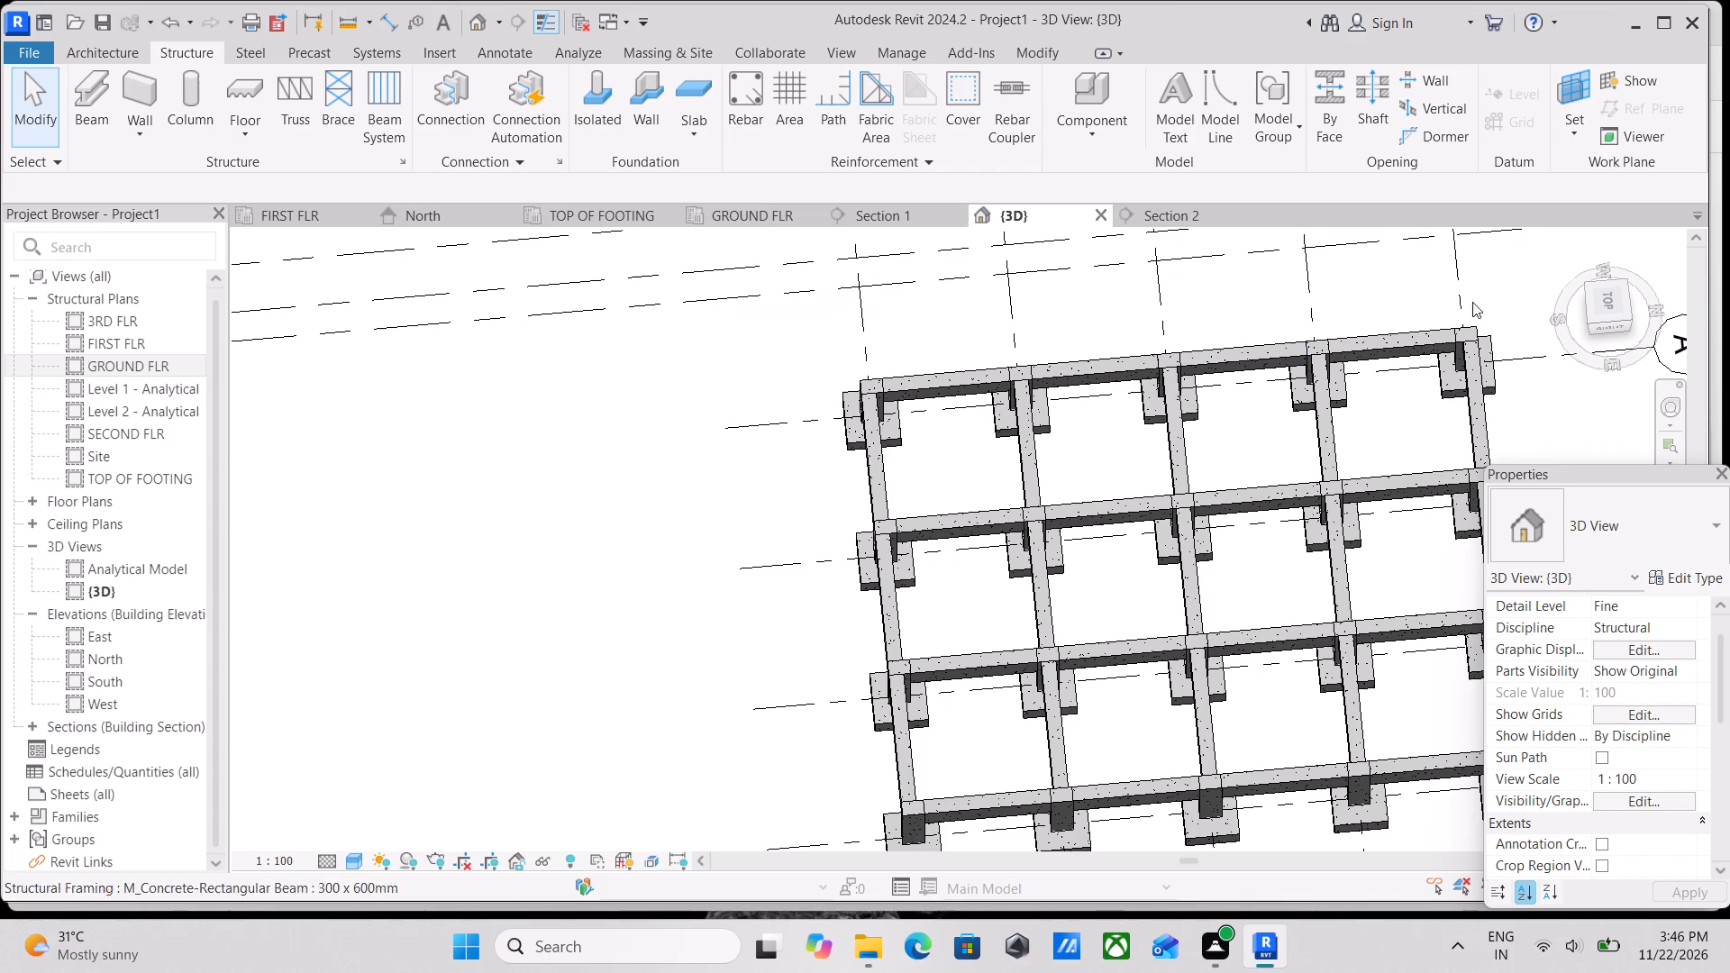
click(1595, 296)
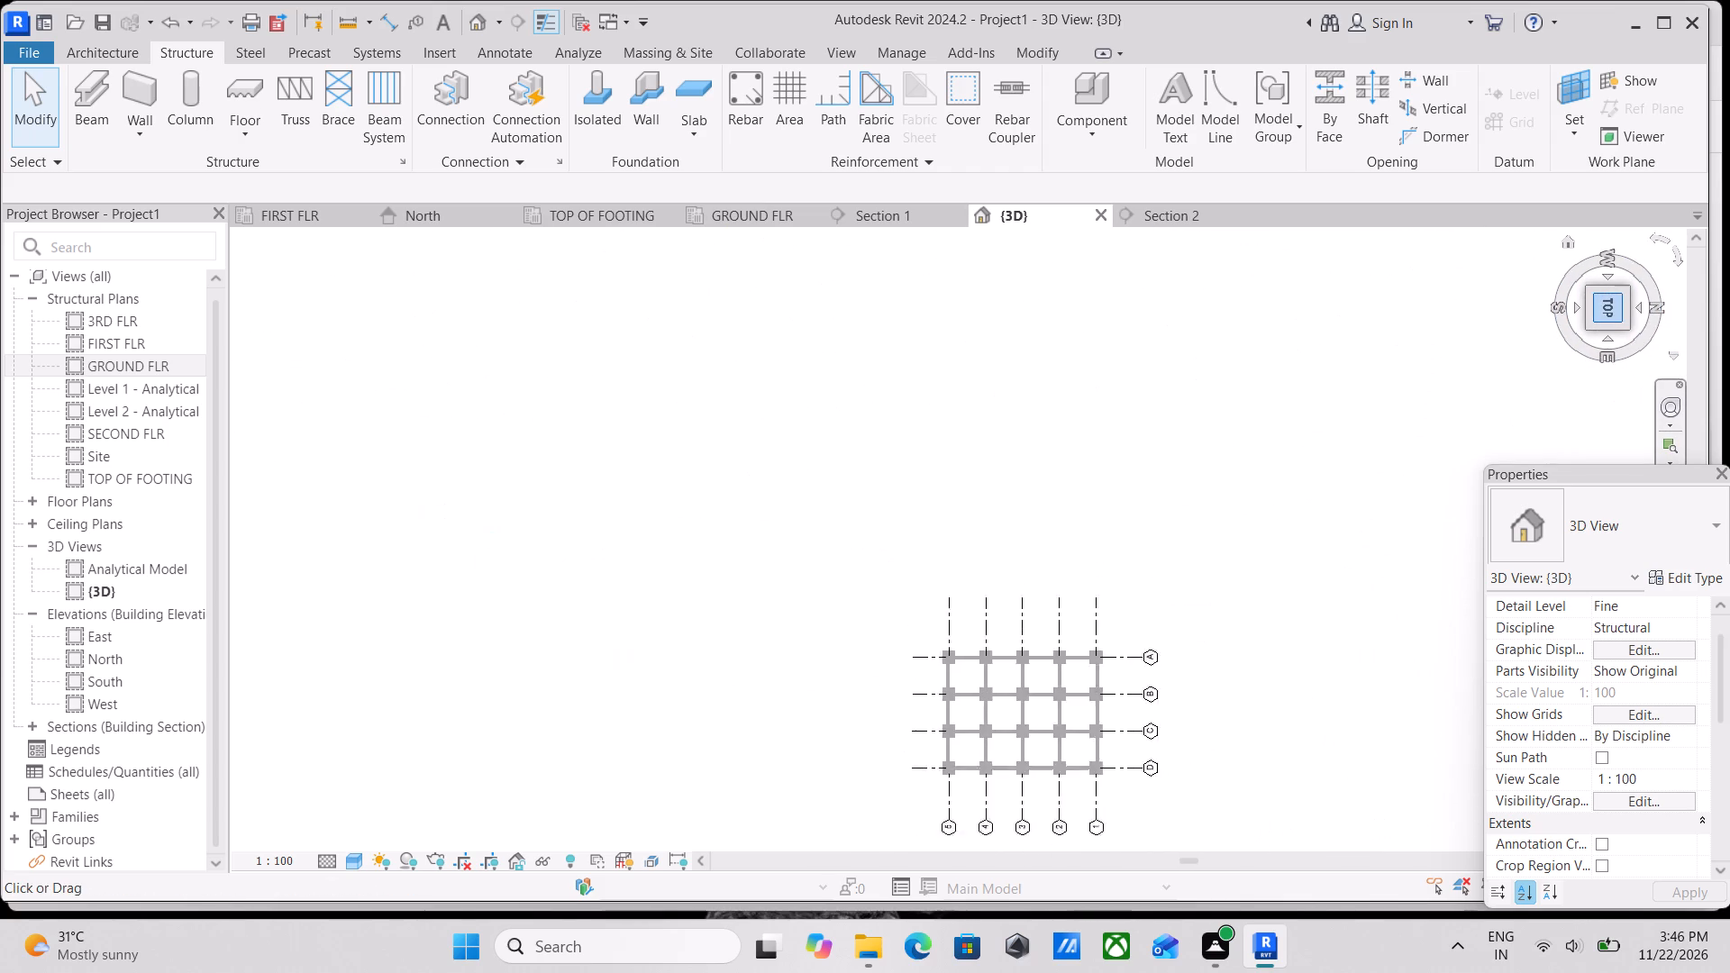
scroll(1294, 494, up, 4)
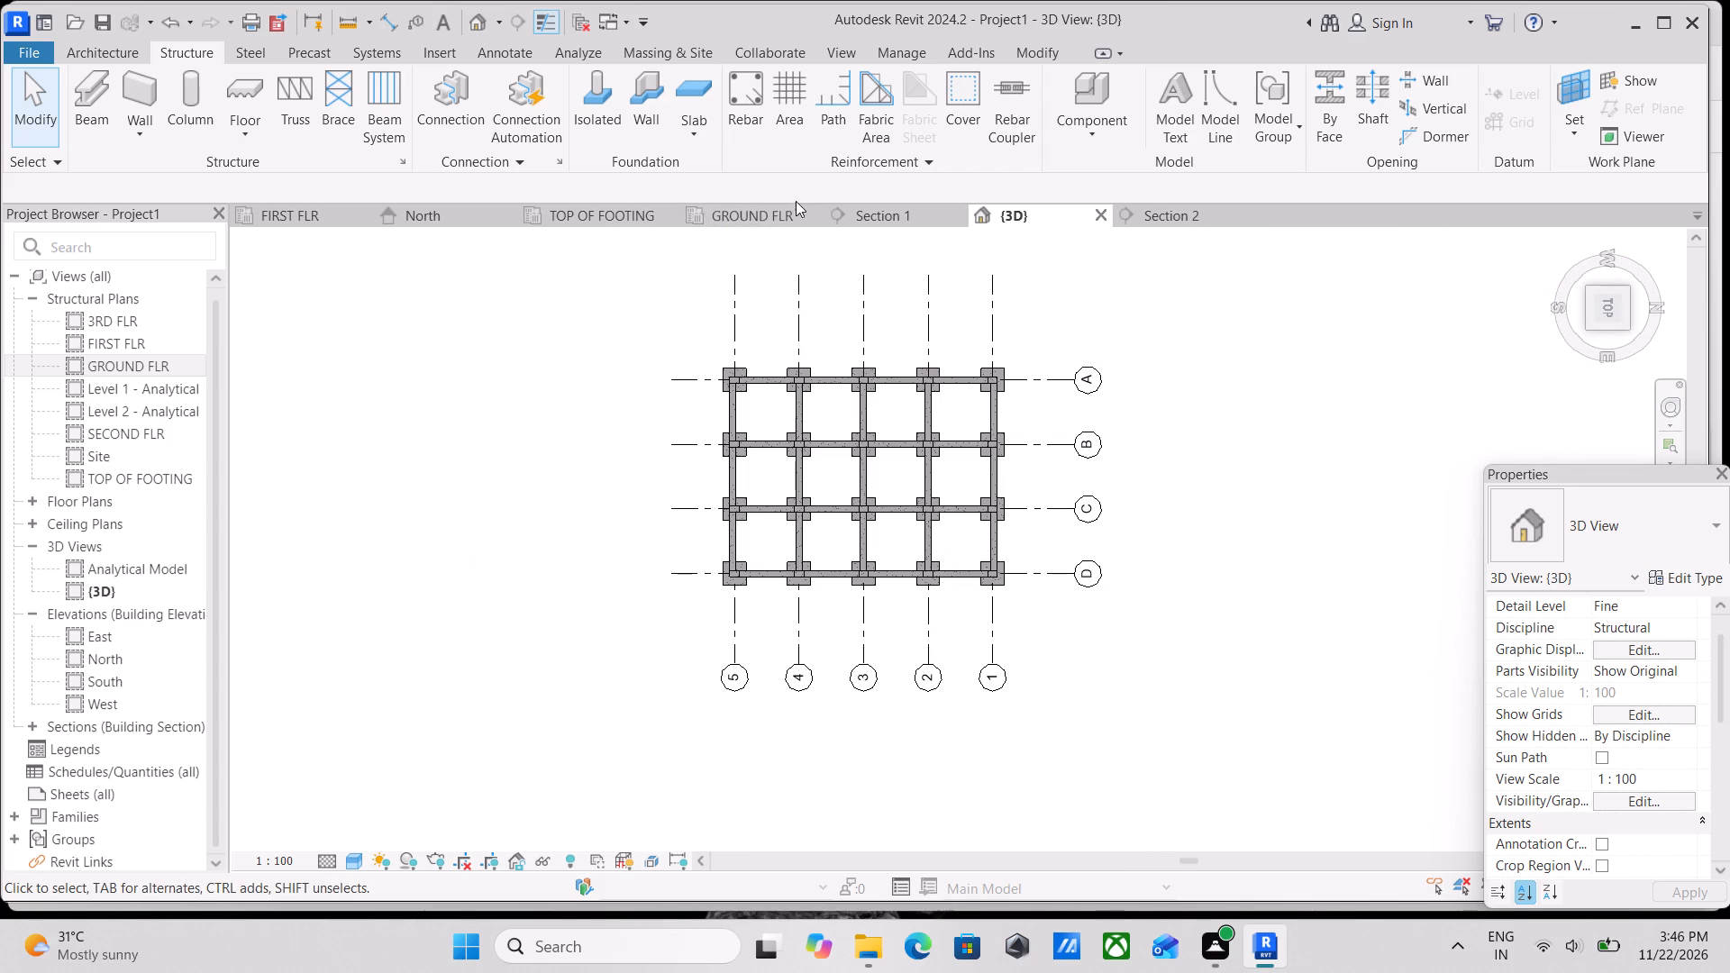
click(733, 211)
scroll(875, 486, down, 10)
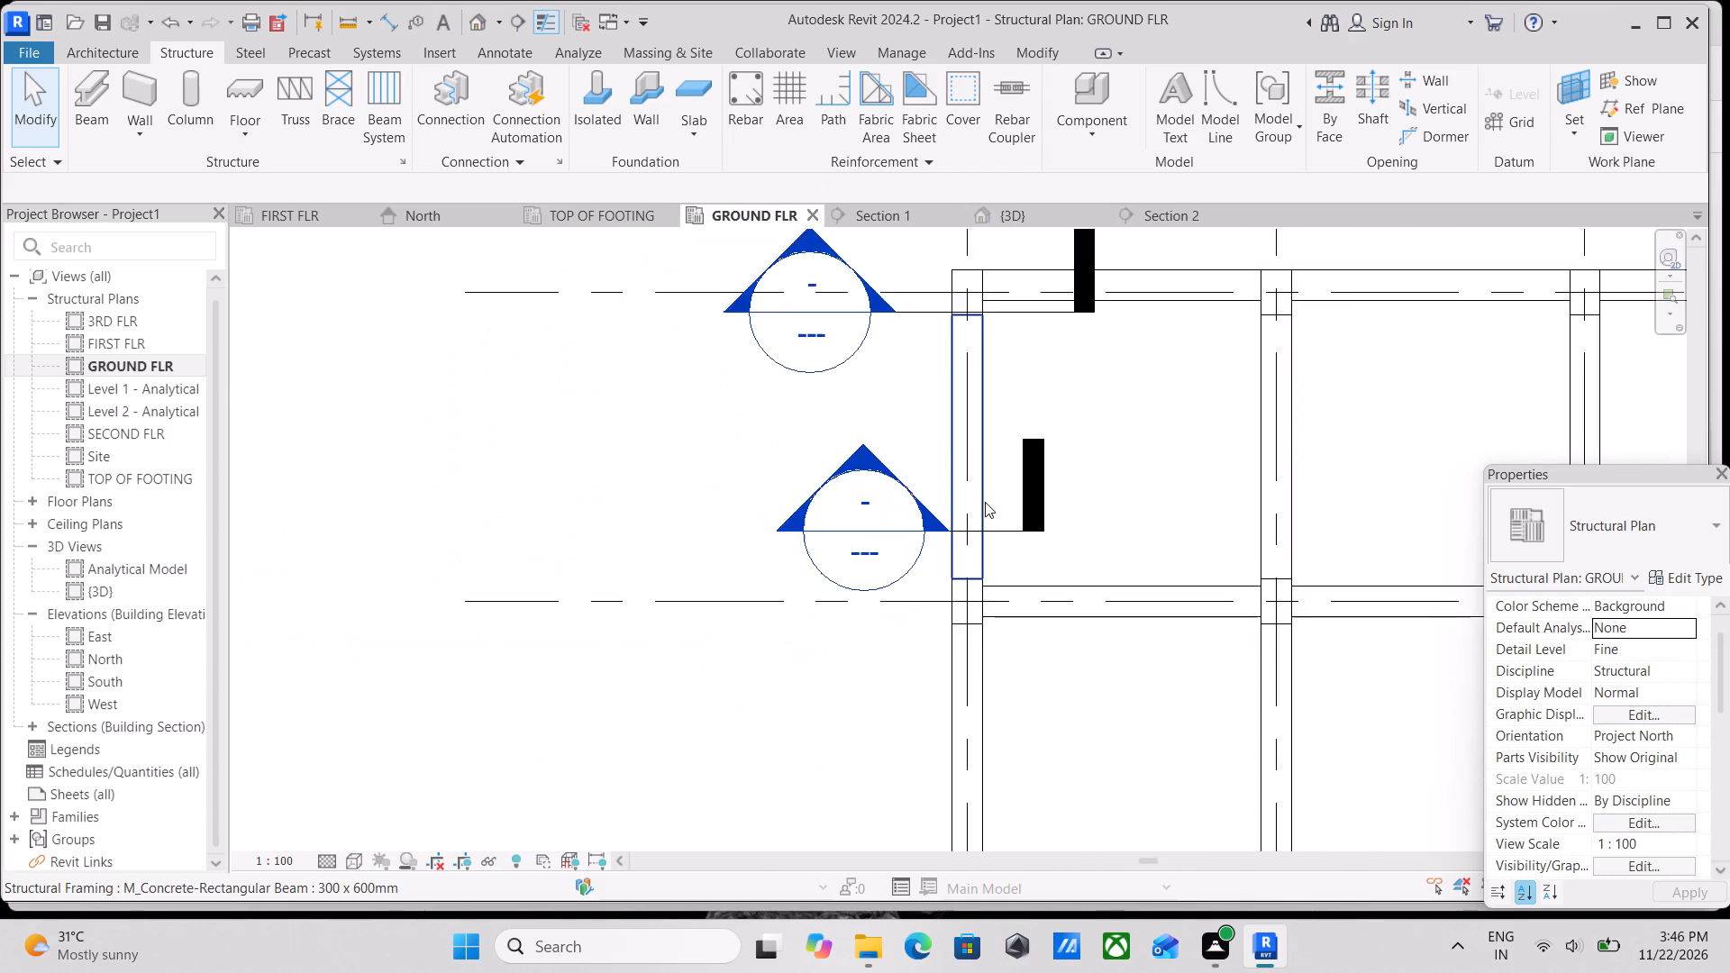
scroll(985, 502, down, 6)
middle_drag(999, 499, 996, 585)
scroll(996, 485, up, 11)
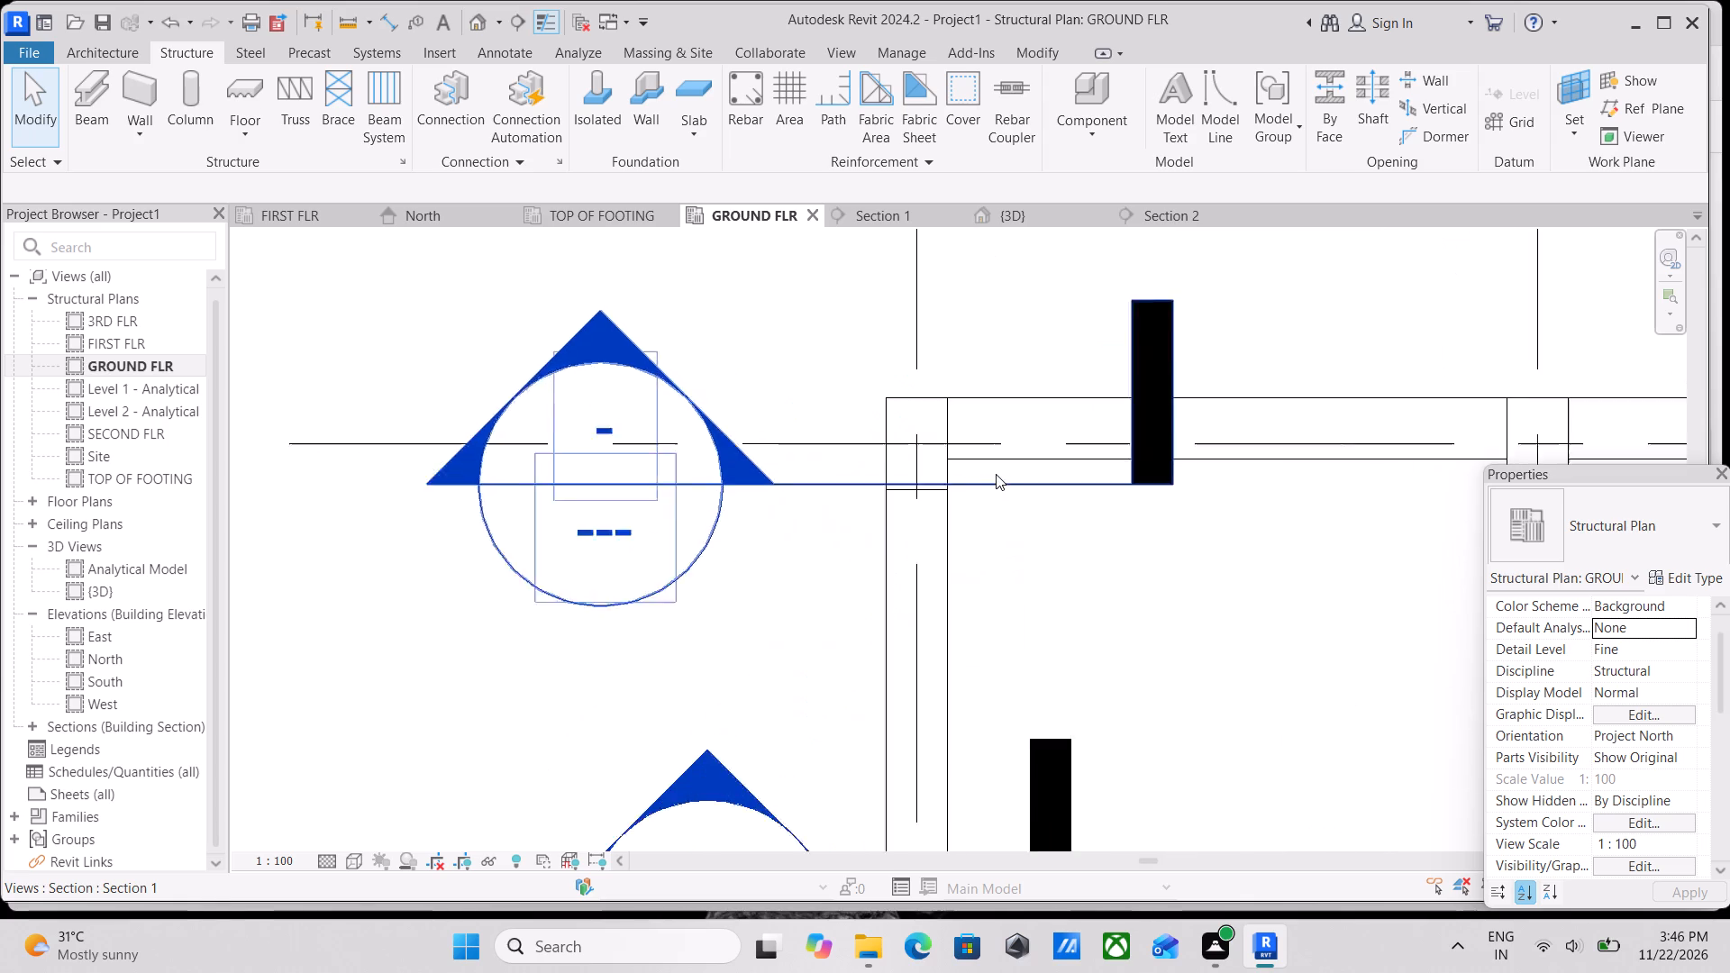
scroll(996, 474, up, 6)
scroll(967, 467, down, 15)
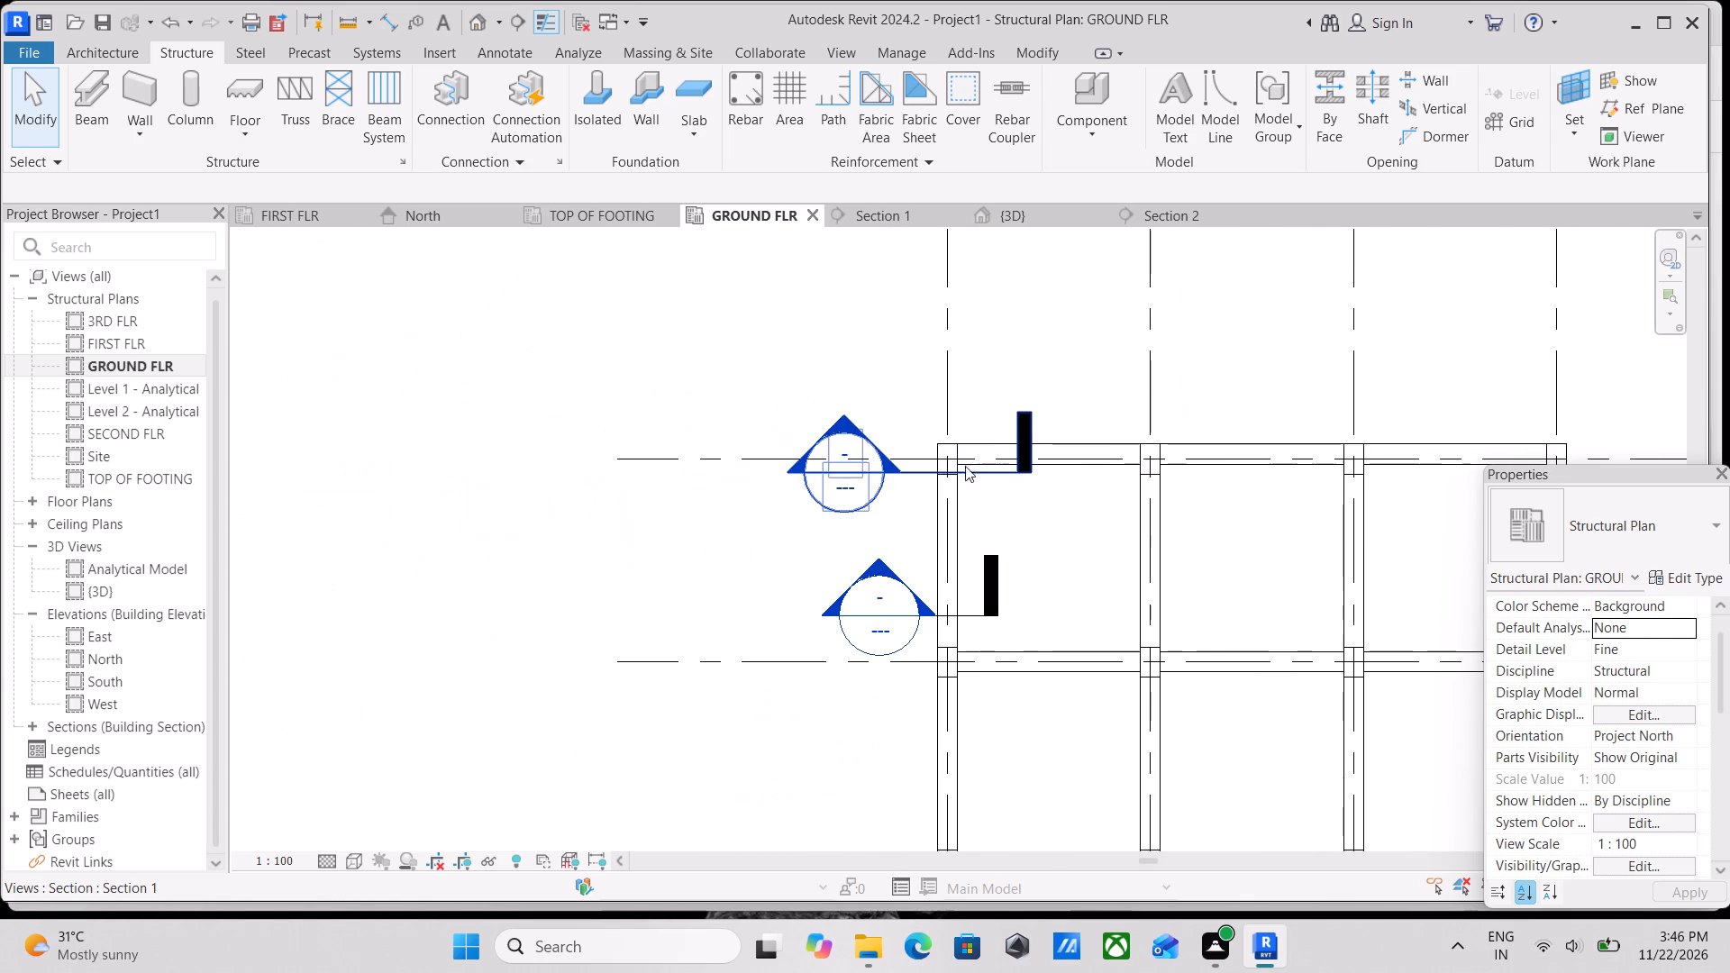
Compare the grid 5 corner footing in the 3D top view with where Section 1 cuts it in the GROUND FLR plan.
click(1007, 212)
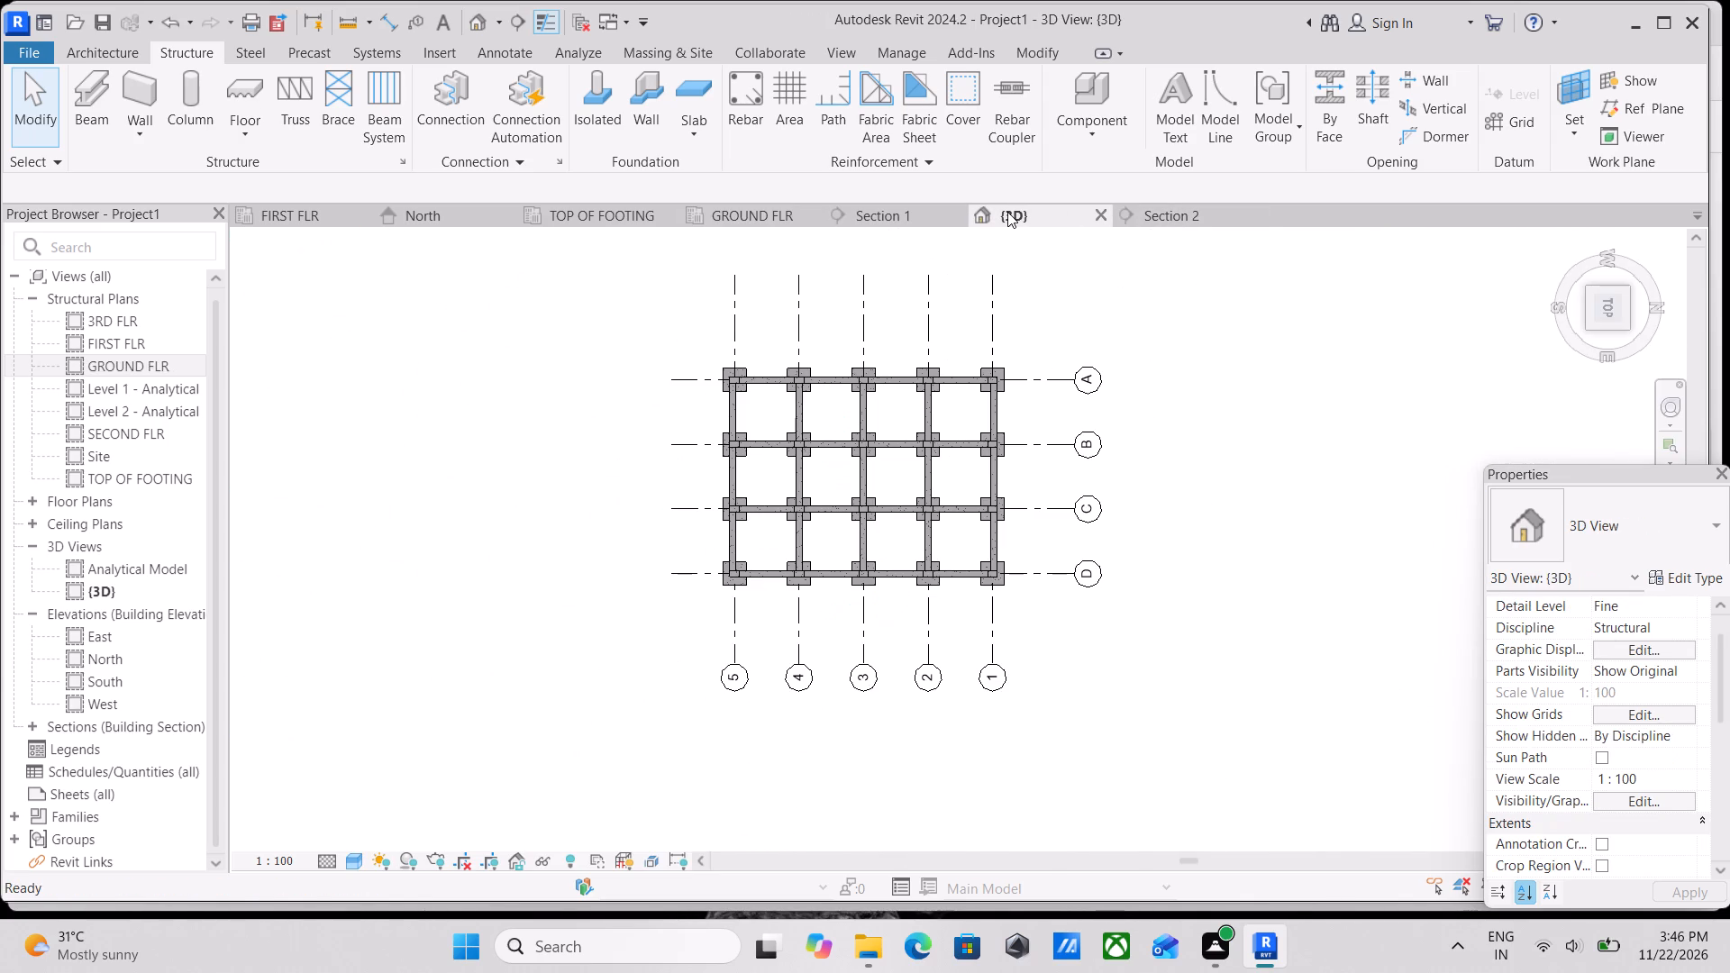
scroll(1056, 581, up, 1)
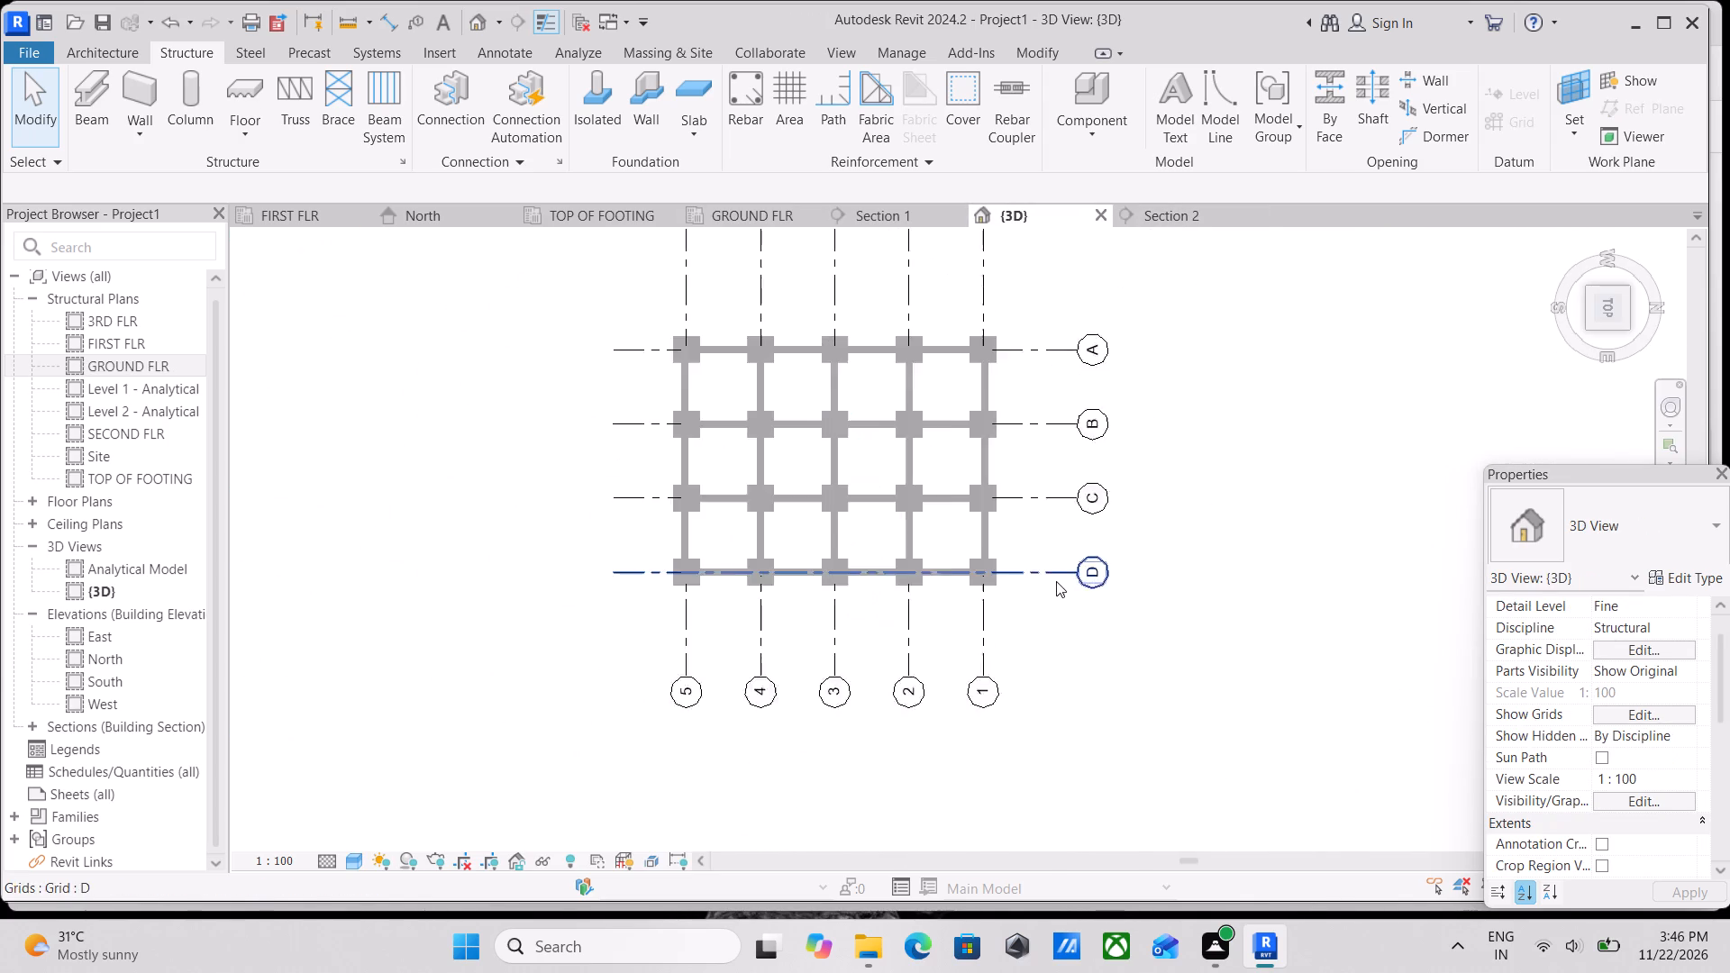
scroll(1056, 581, up, 1)
scroll(787, 457, up, 3)
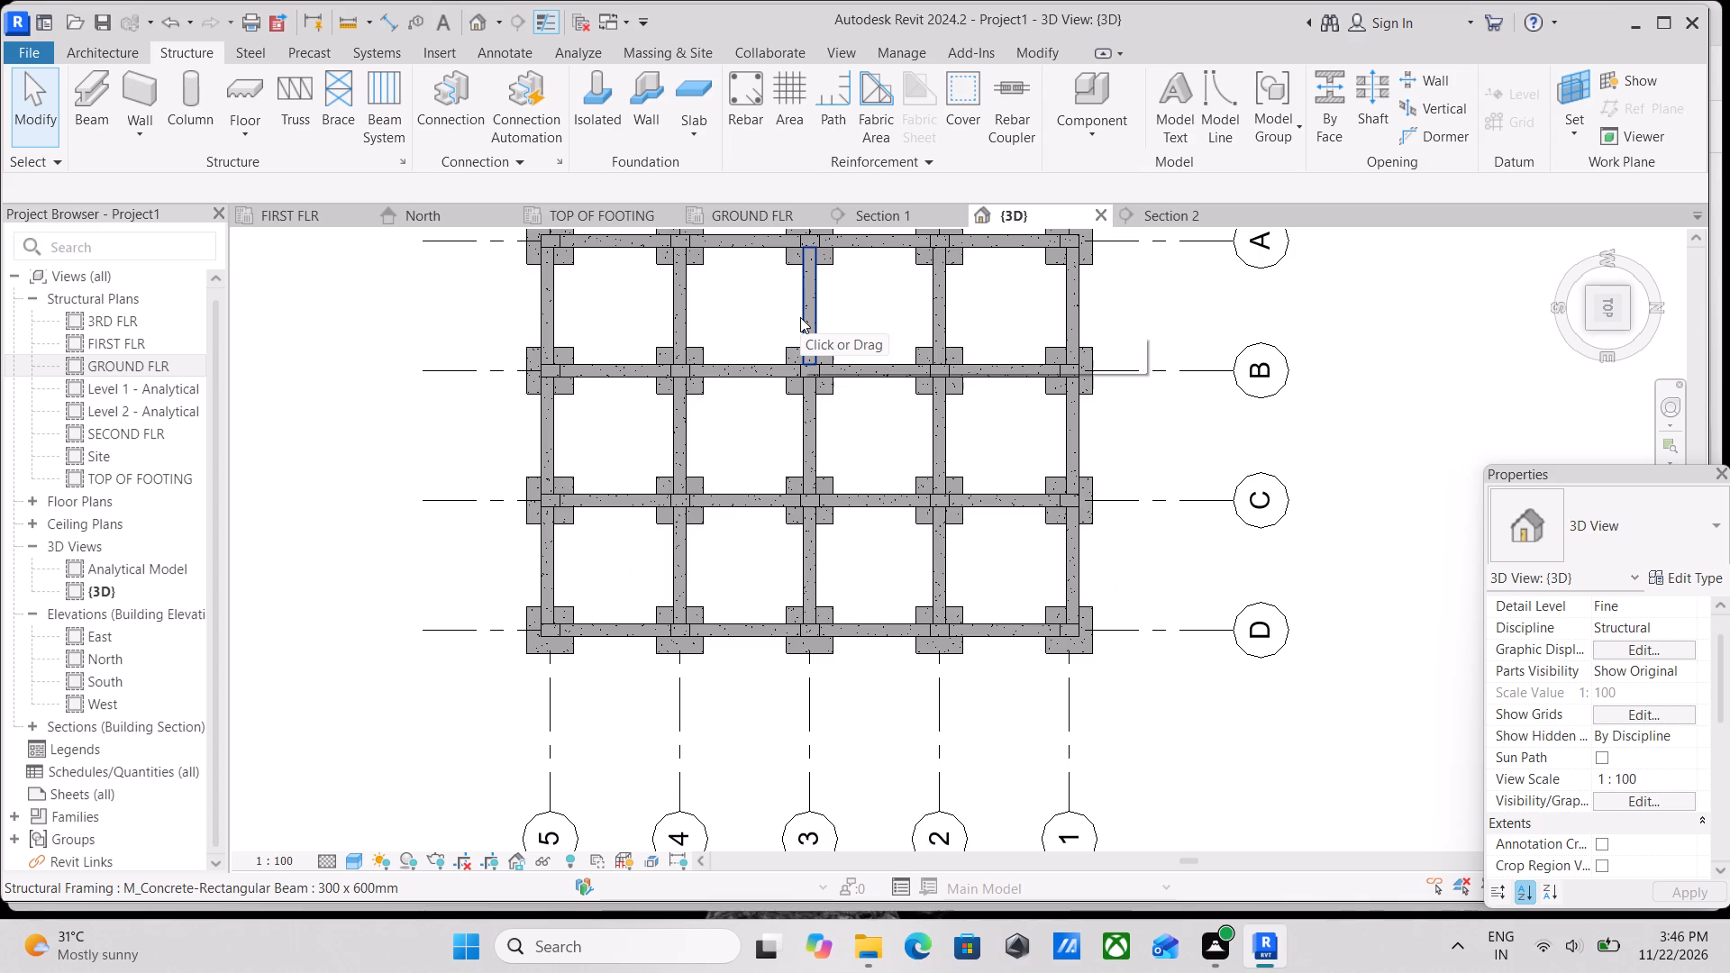
scroll(800, 317, up, 1)
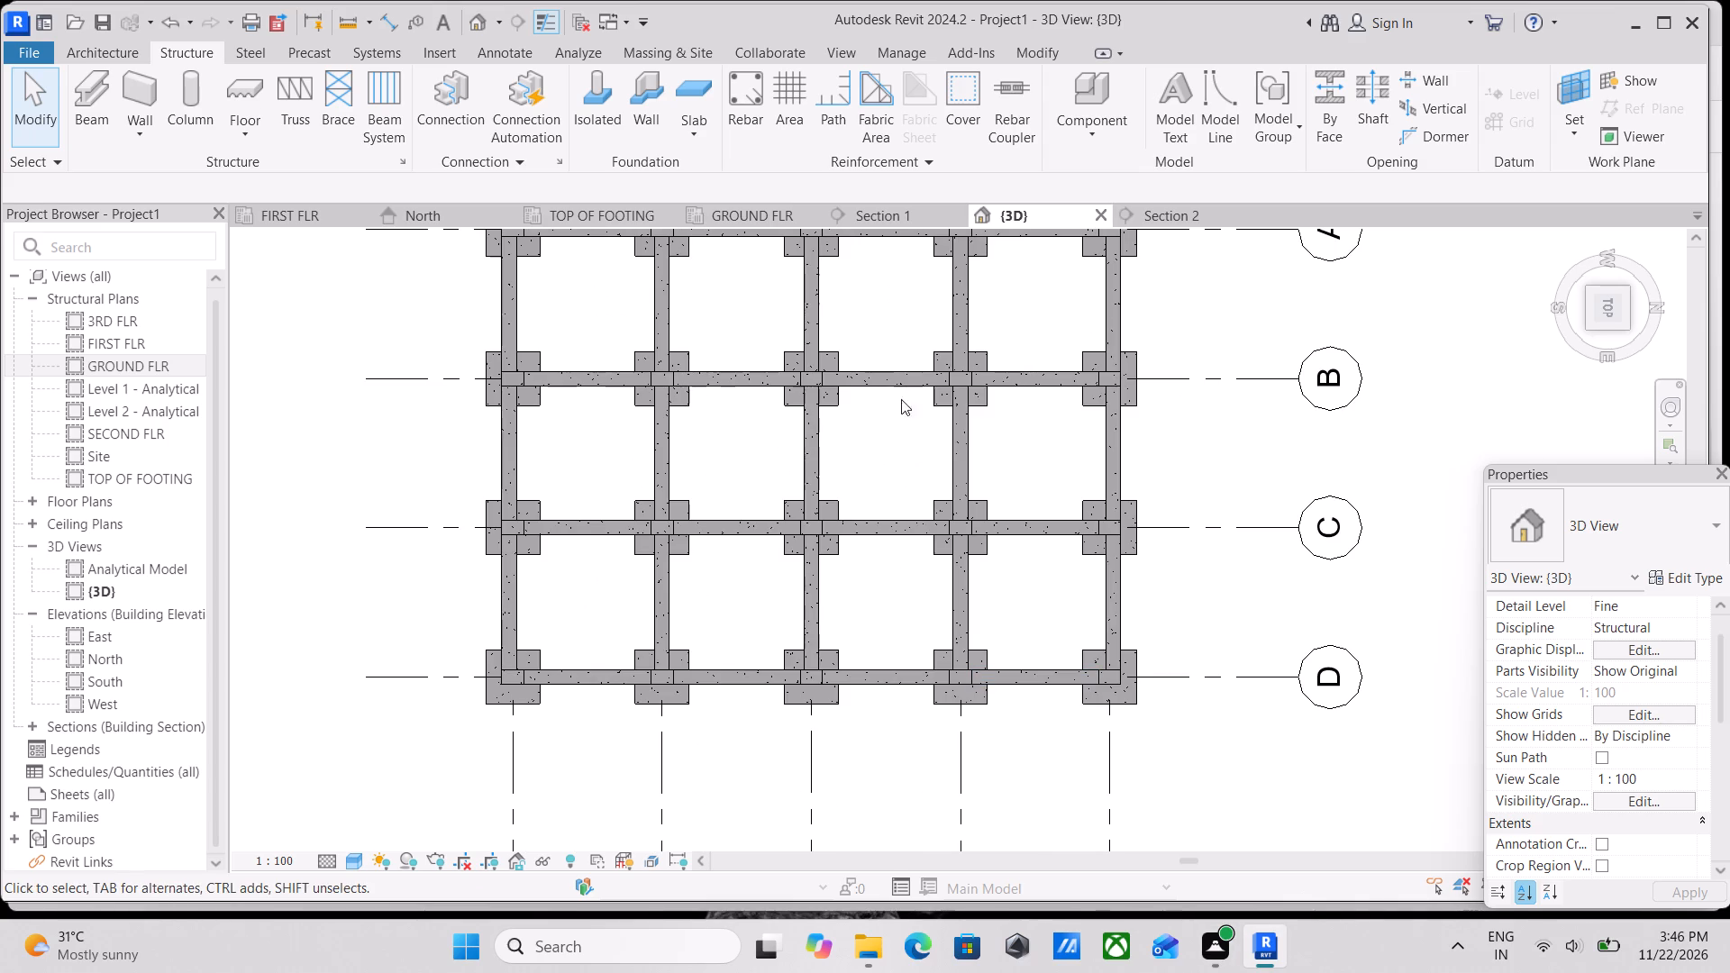
middle_drag(831, 359, 1025, 557)
scroll(577, 294, up, 4)
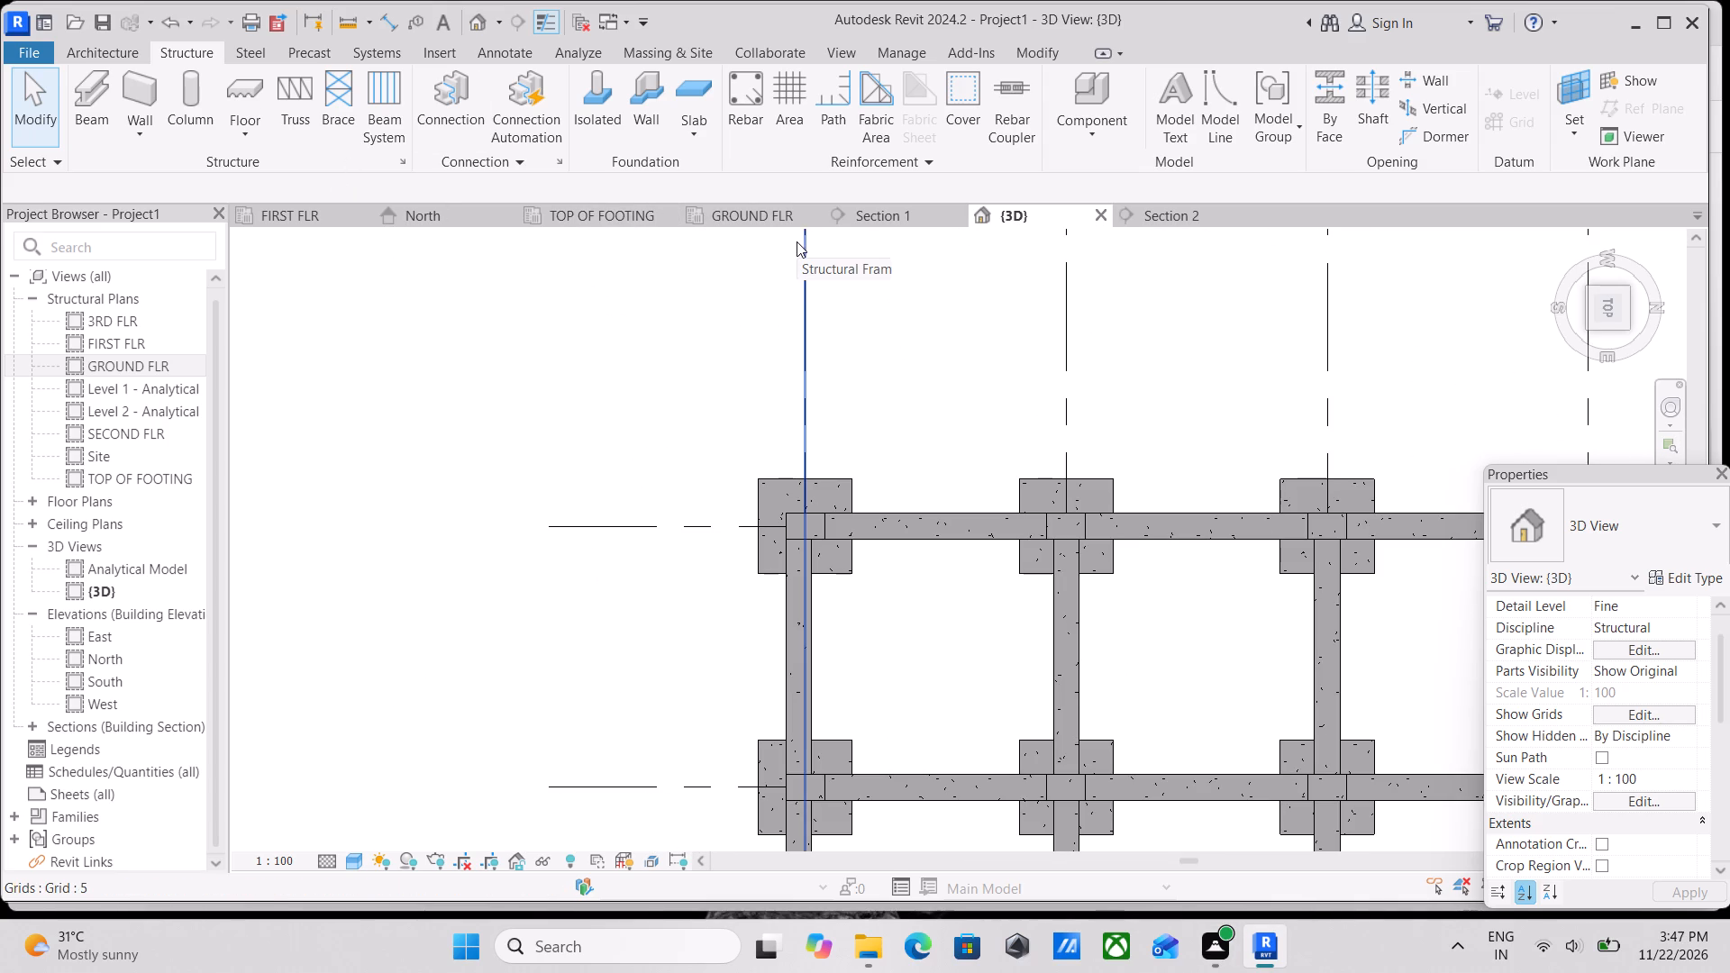
scroll(792, 235, up, 3)
drag(770, 220, 759, 217)
scroll(914, 470, up, 1)
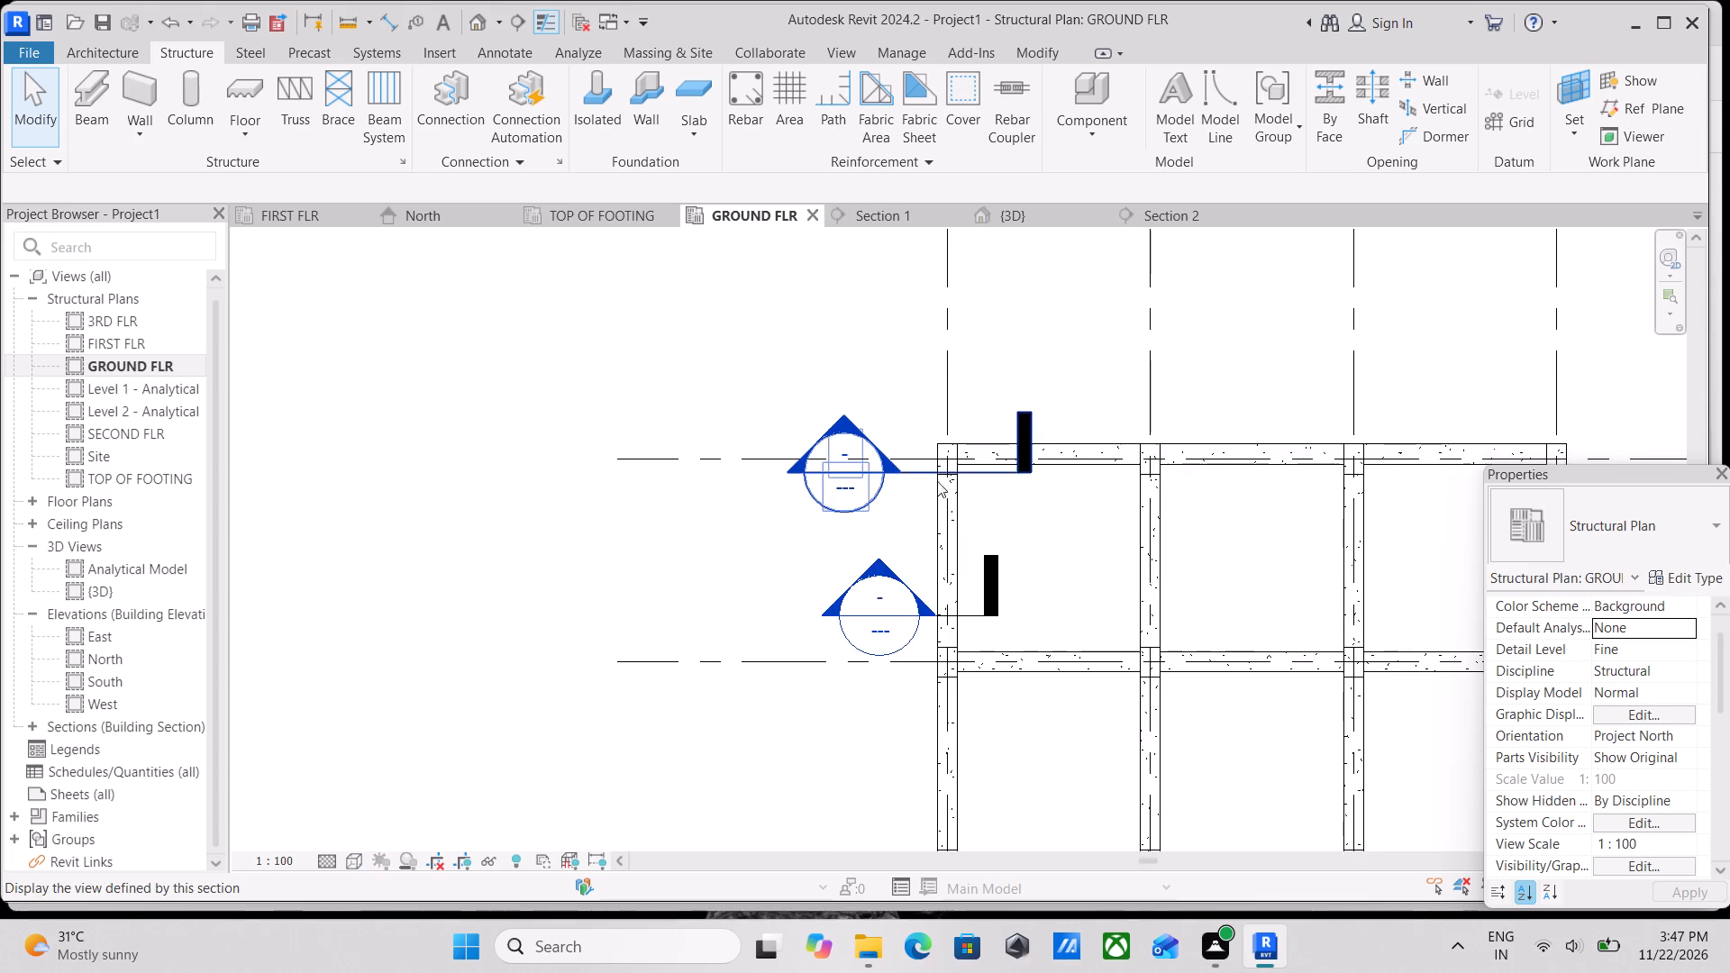
scroll(937, 481, up, 5)
scroll(776, 241, up, 3)
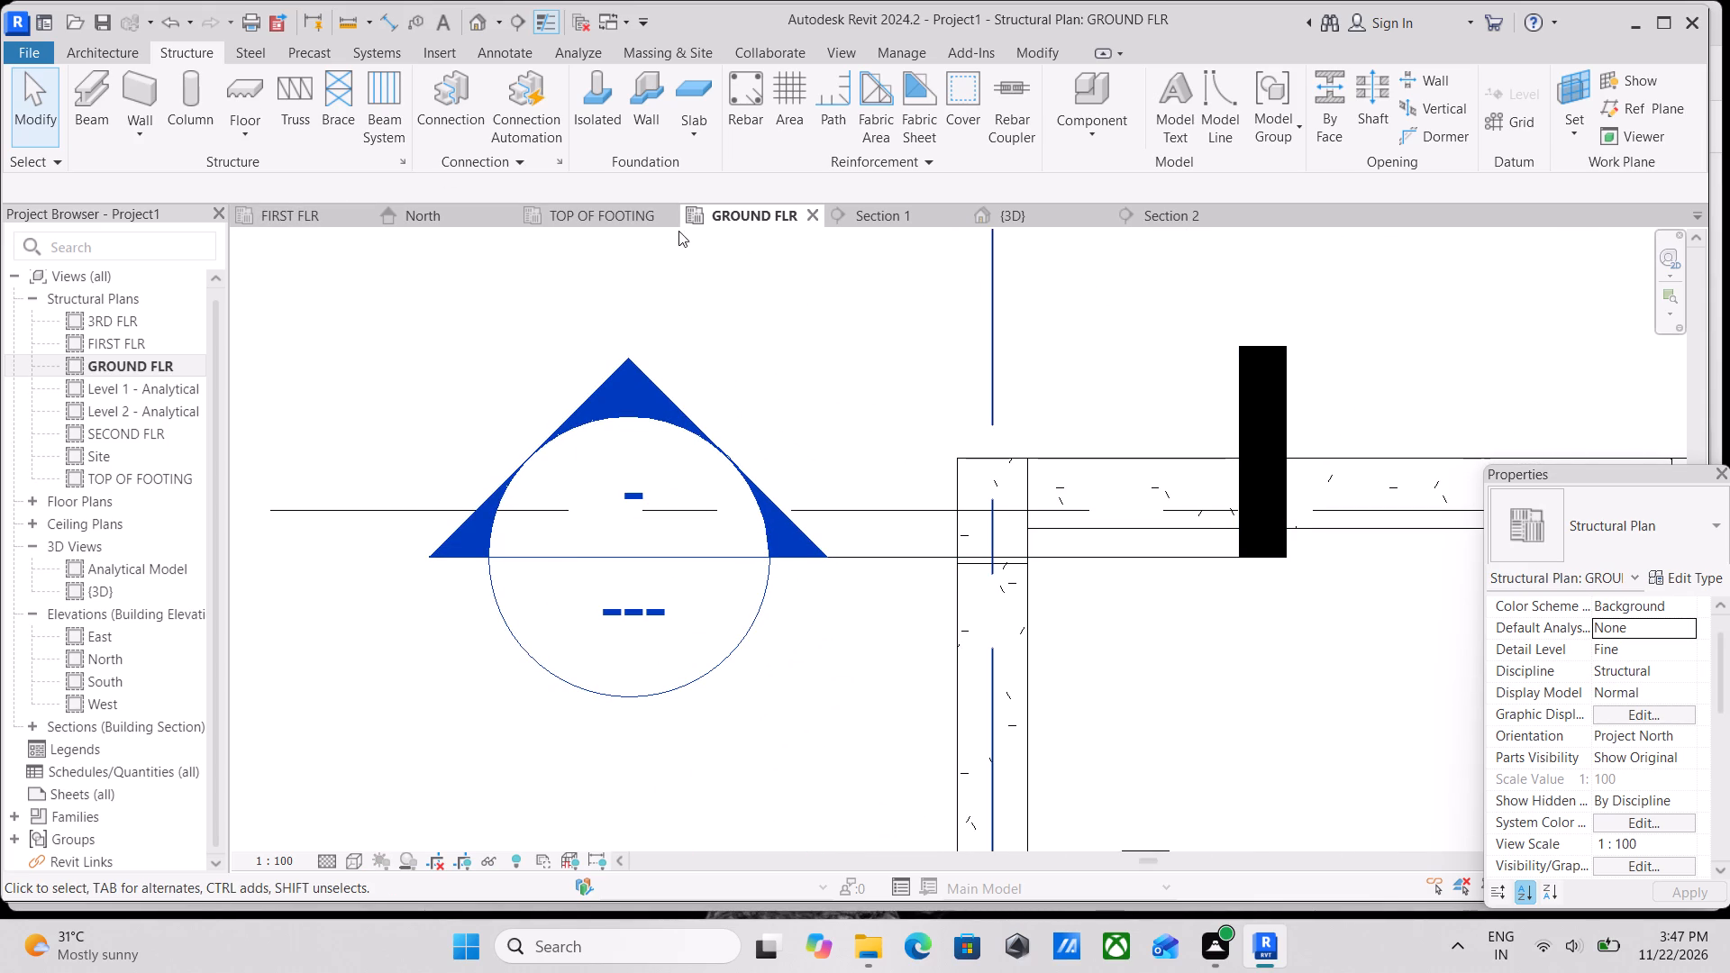
In the TOP OF FOOTING plan, nudge the Section 1 line down from the corner column to just inside the corner footing's lower edge.
click(595, 219)
scroll(1001, 480, down, 5)
middle_drag(997, 478, 858, 438)
scroll(884, 485, up, 2)
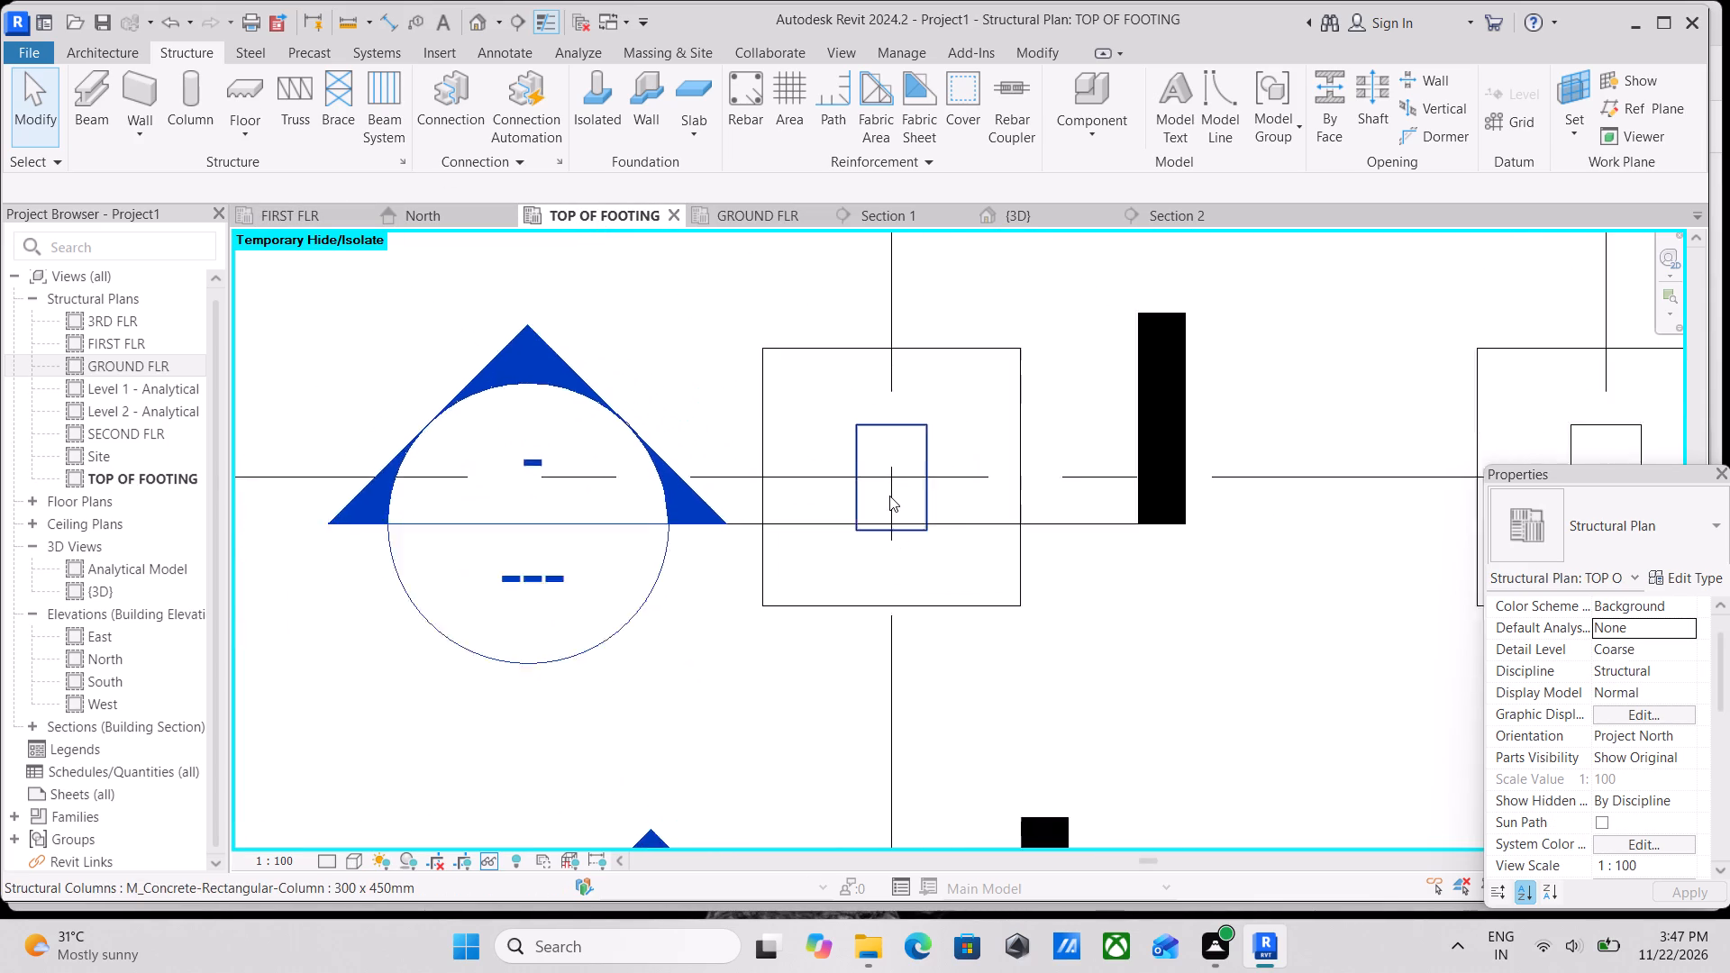
scroll(889, 496, up, 3)
click(1249, 549)
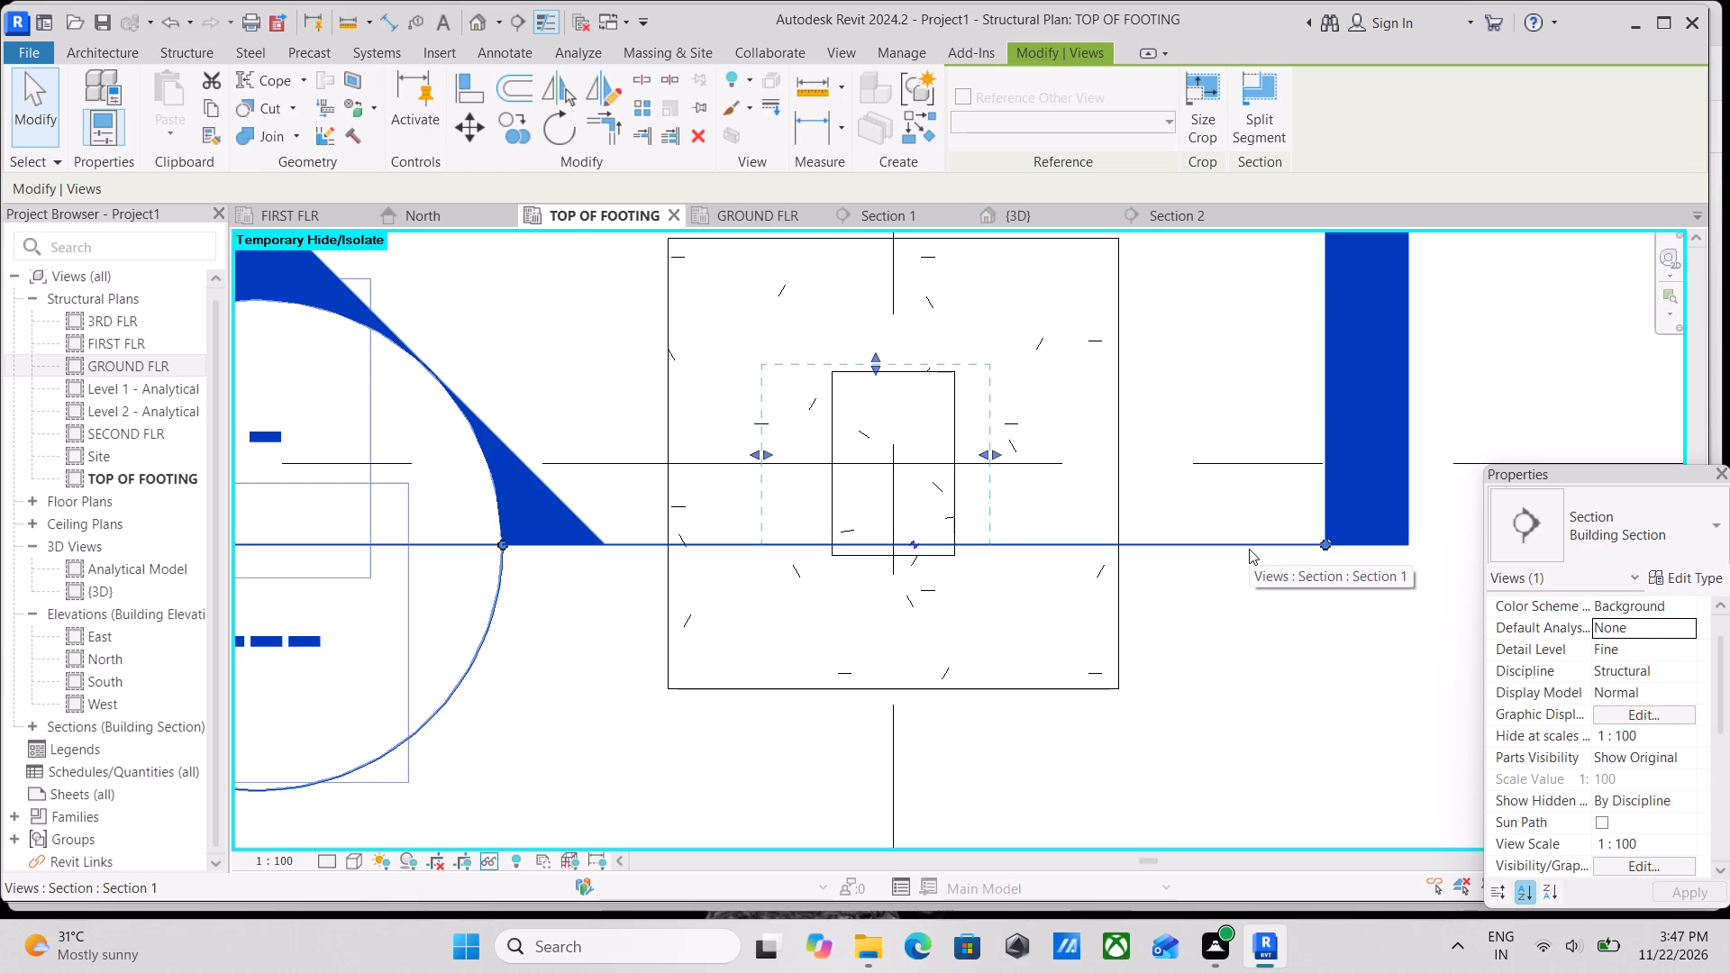
key(Down)
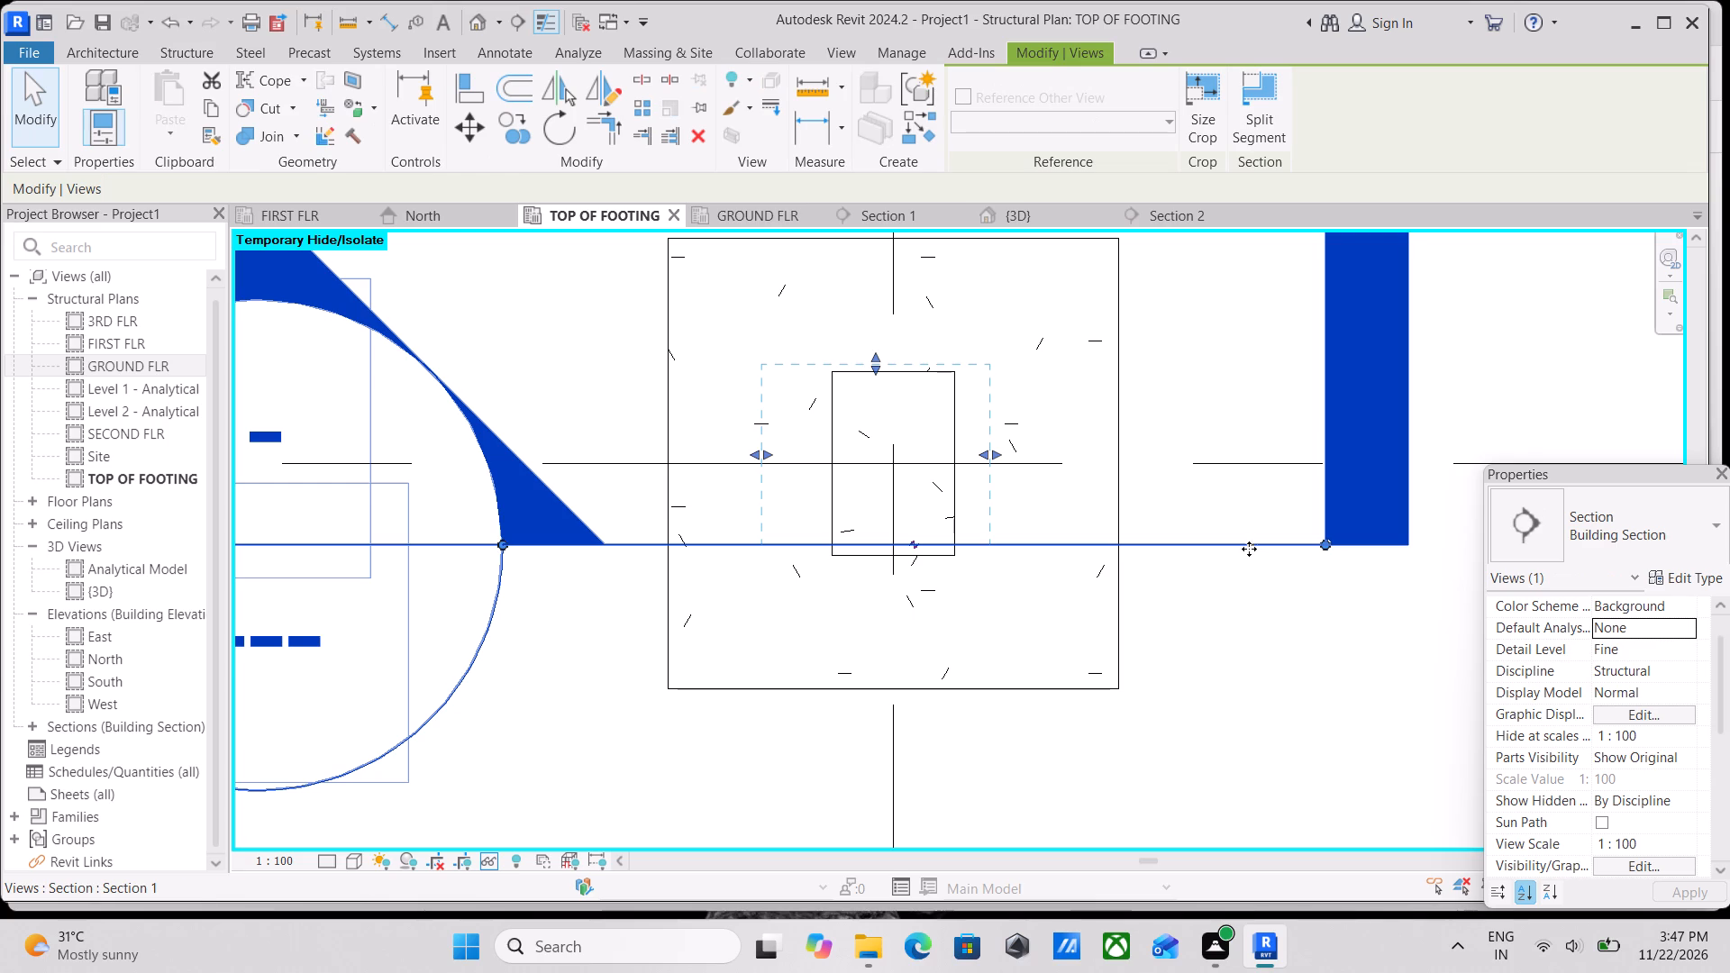
key(Down)
key(Down)
key(Down)
key(Down)
key(Down)
key(Down)
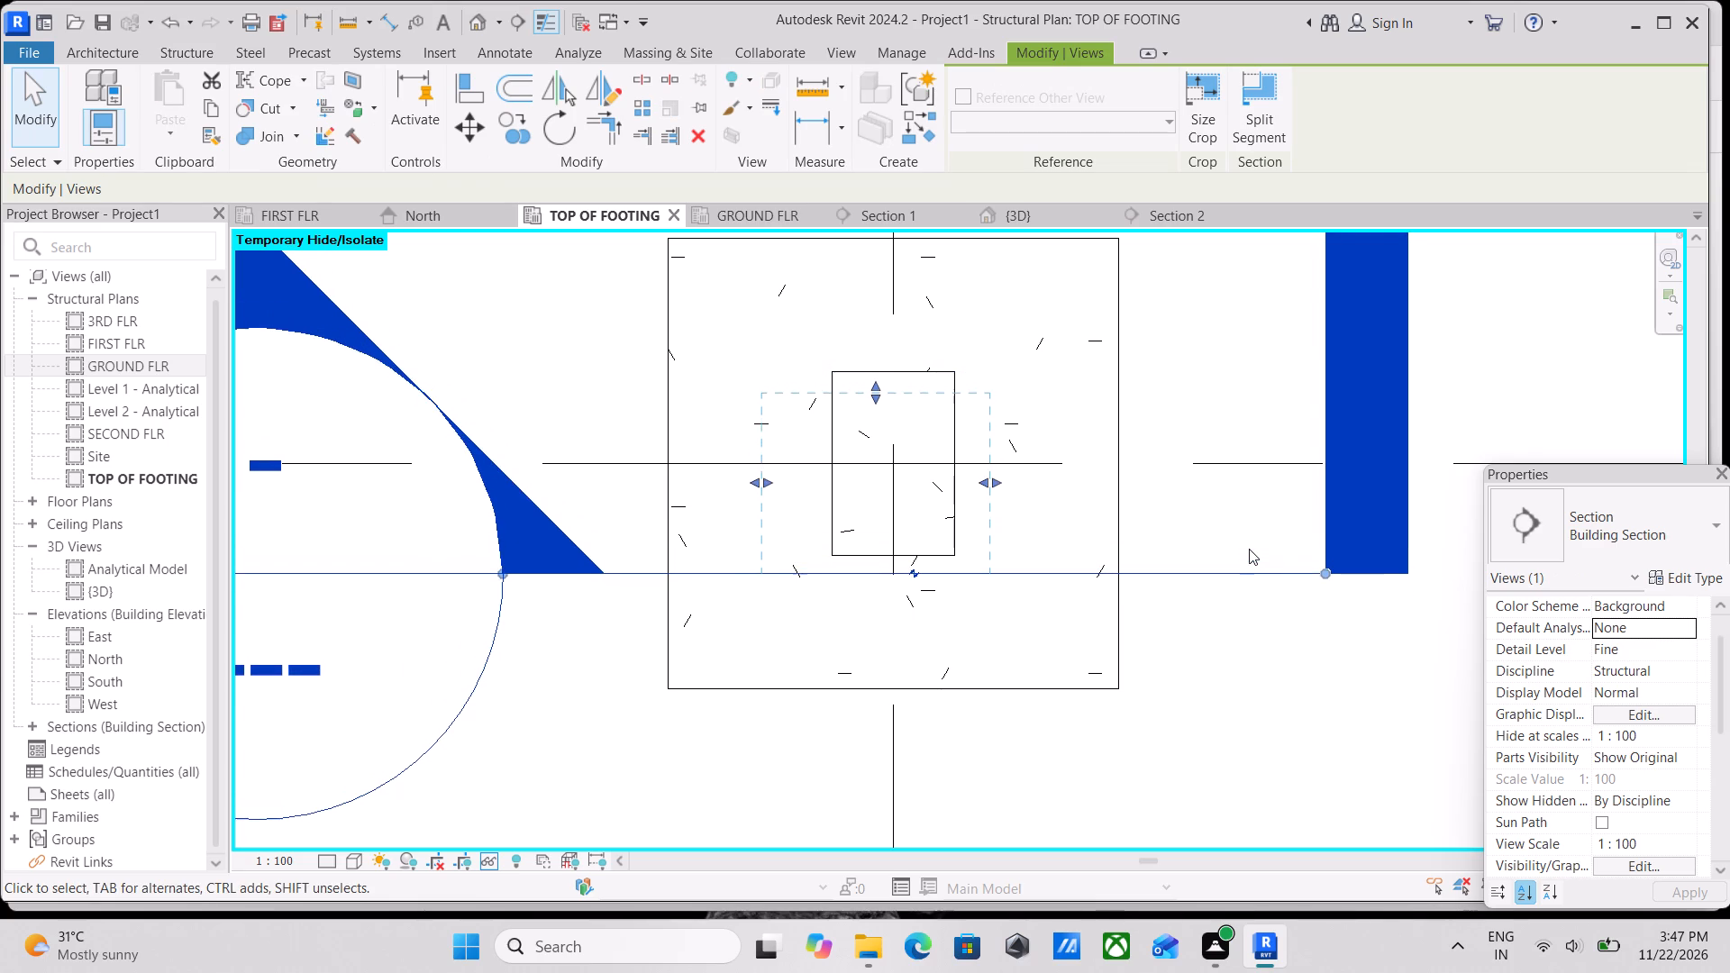
key(Down)
key(Down)
key(Down)
key(Down)
key(Down)
key(Down)
key(Down)
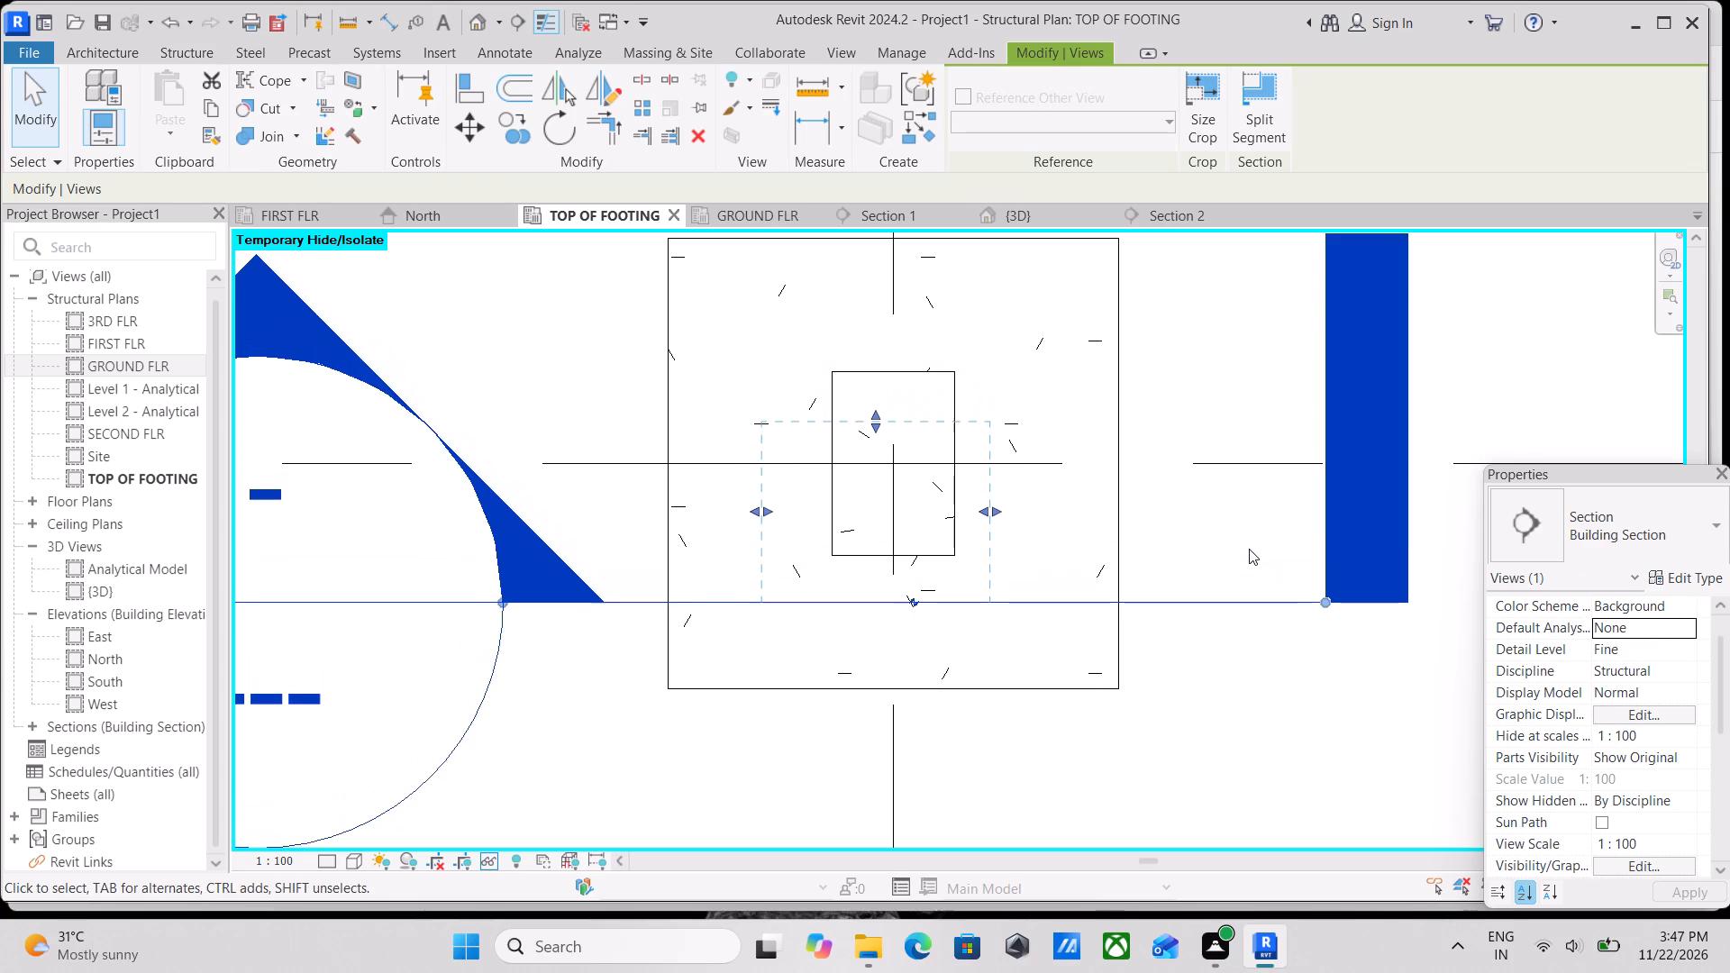
key(Down)
key(Down)
key(Down)
key(Down)
key(Down)
key(Down)
key(Down)
key(Down)
key(Down)
key(Down)
key(Down)
key(Down)
key(Down)
key(Down)
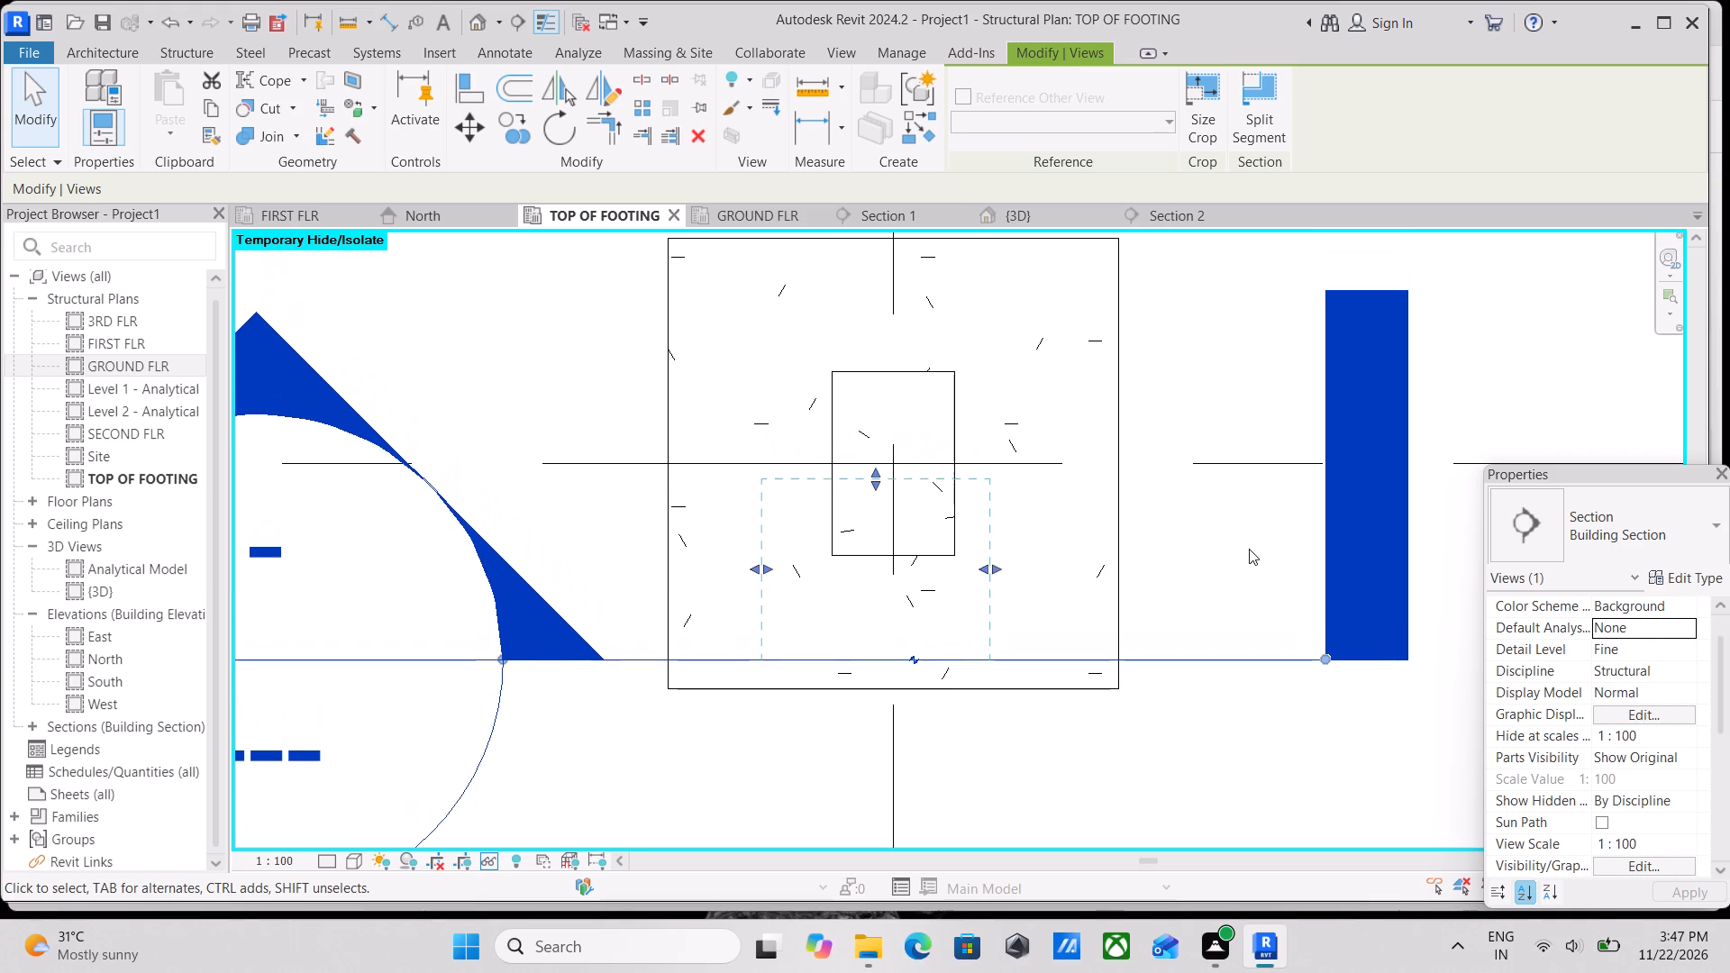
key(Down)
key(Down)
key(Down)
key(Down)
key(Down)
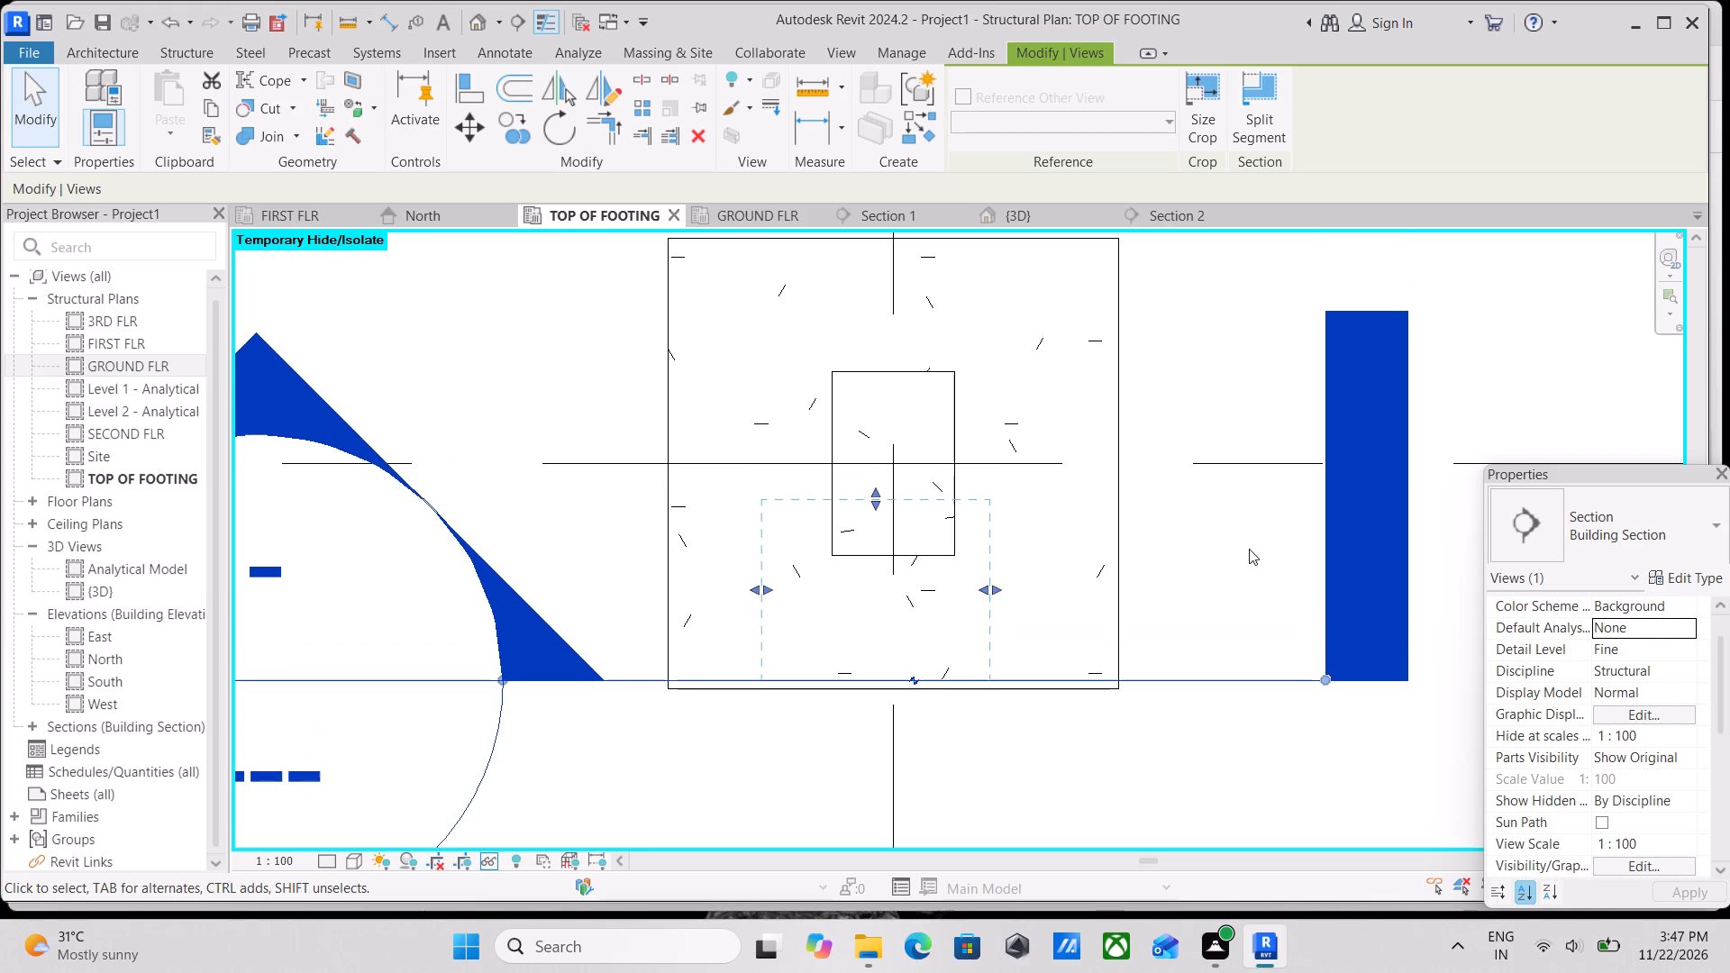
key(Down)
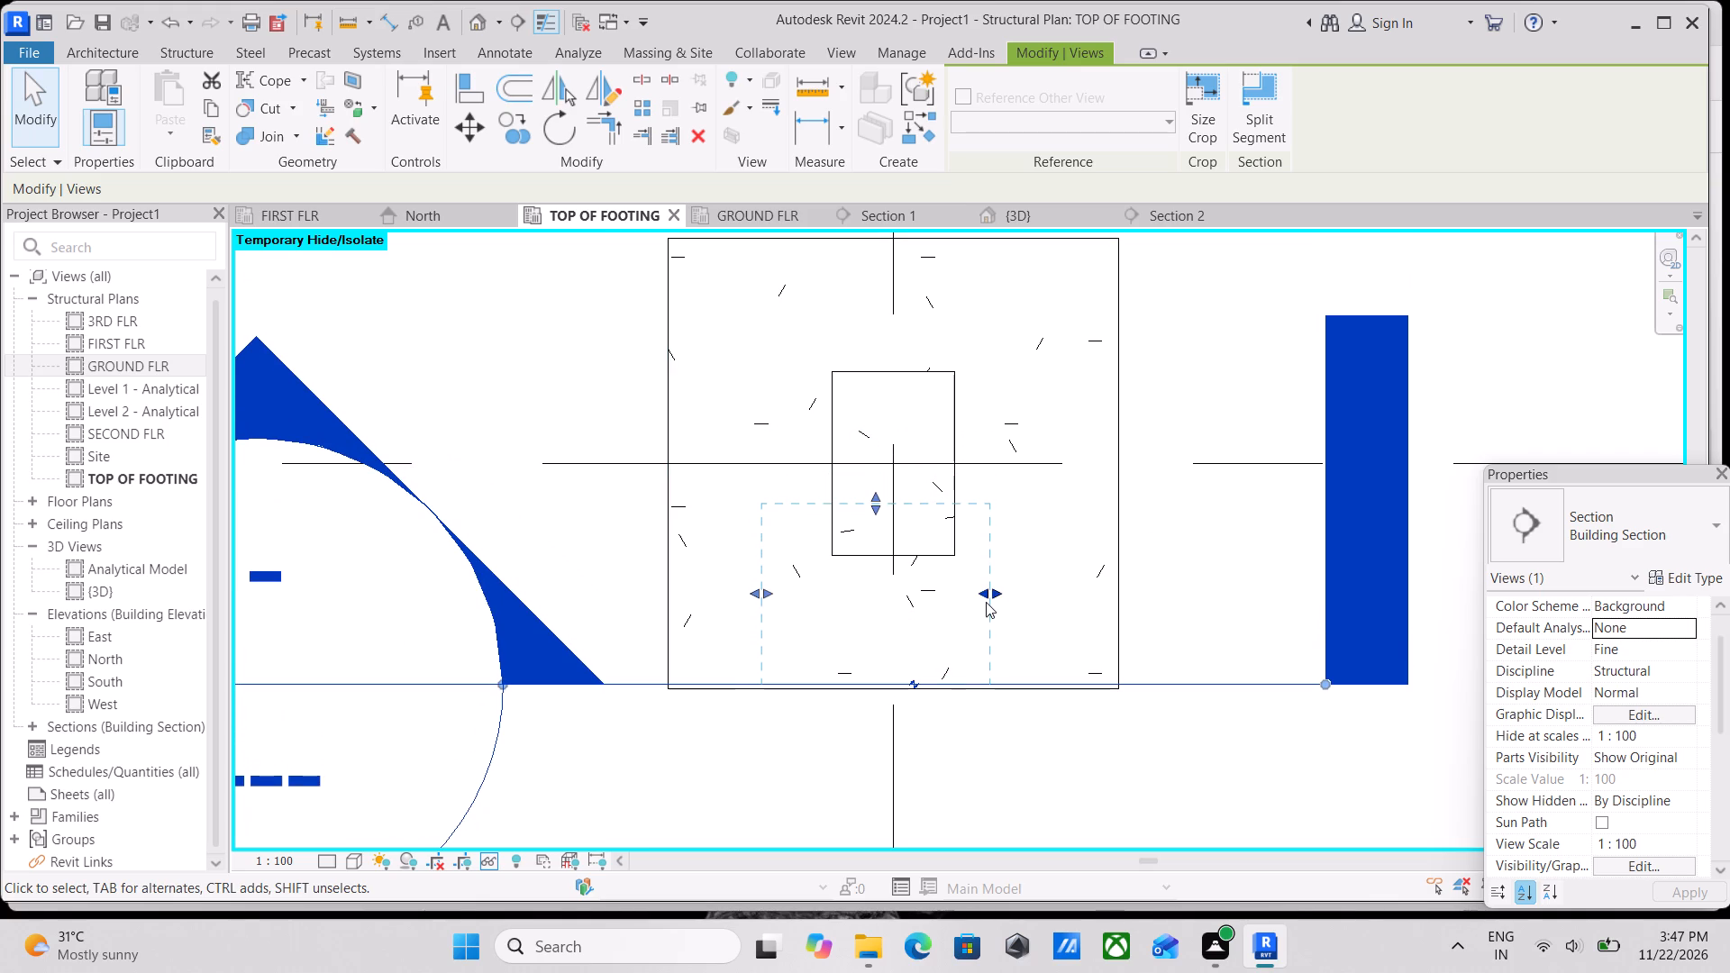
Widen the Section 1 view extents to meet both side edges of the corner footing.
drag(990, 597, 1117, 611)
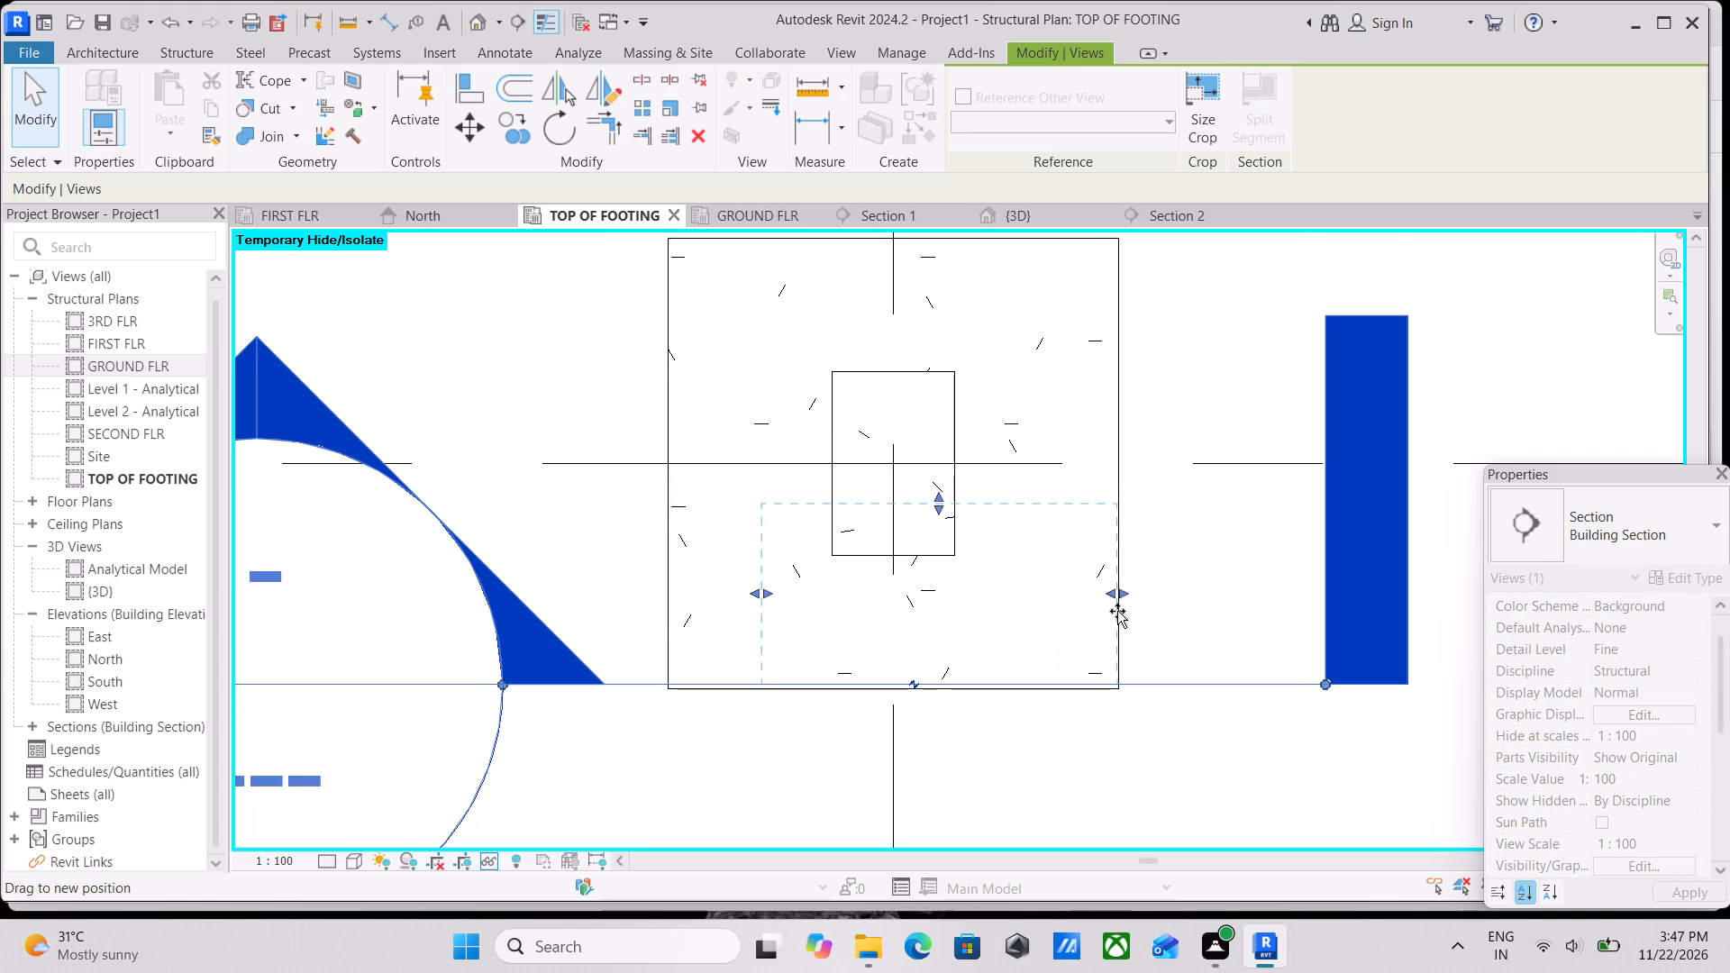
drag(1117, 611, 1120, 611)
drag(759, 591, 727, 596)
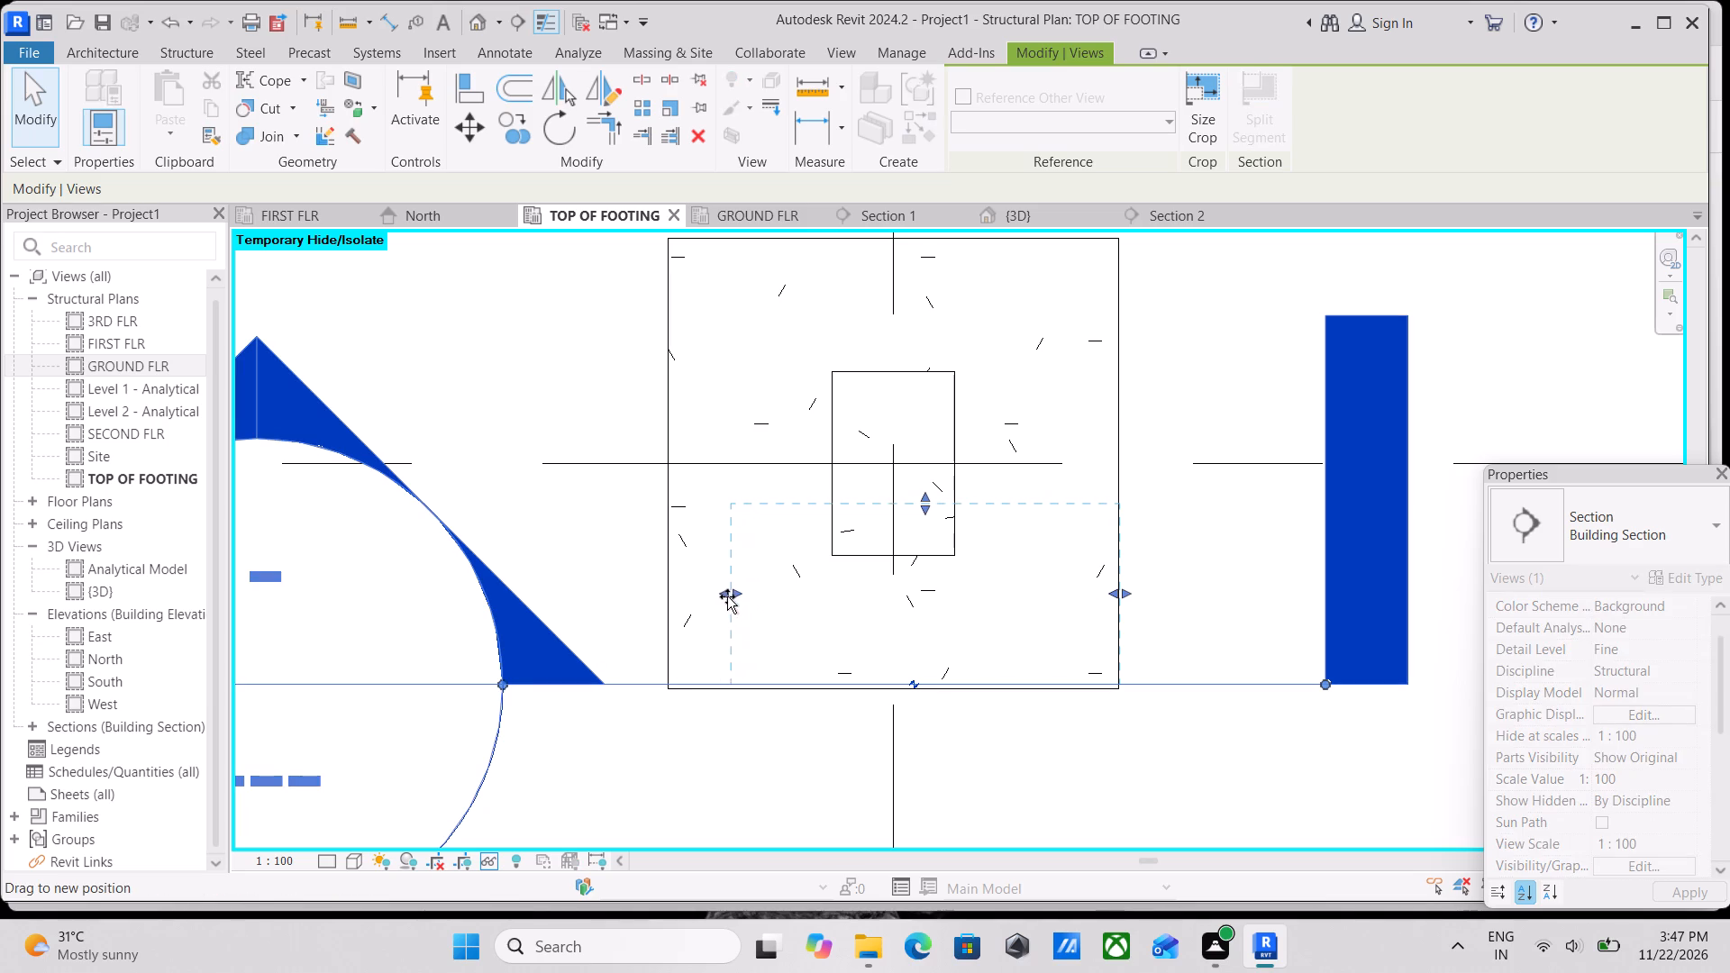
drag(727, 596, 662, 593)
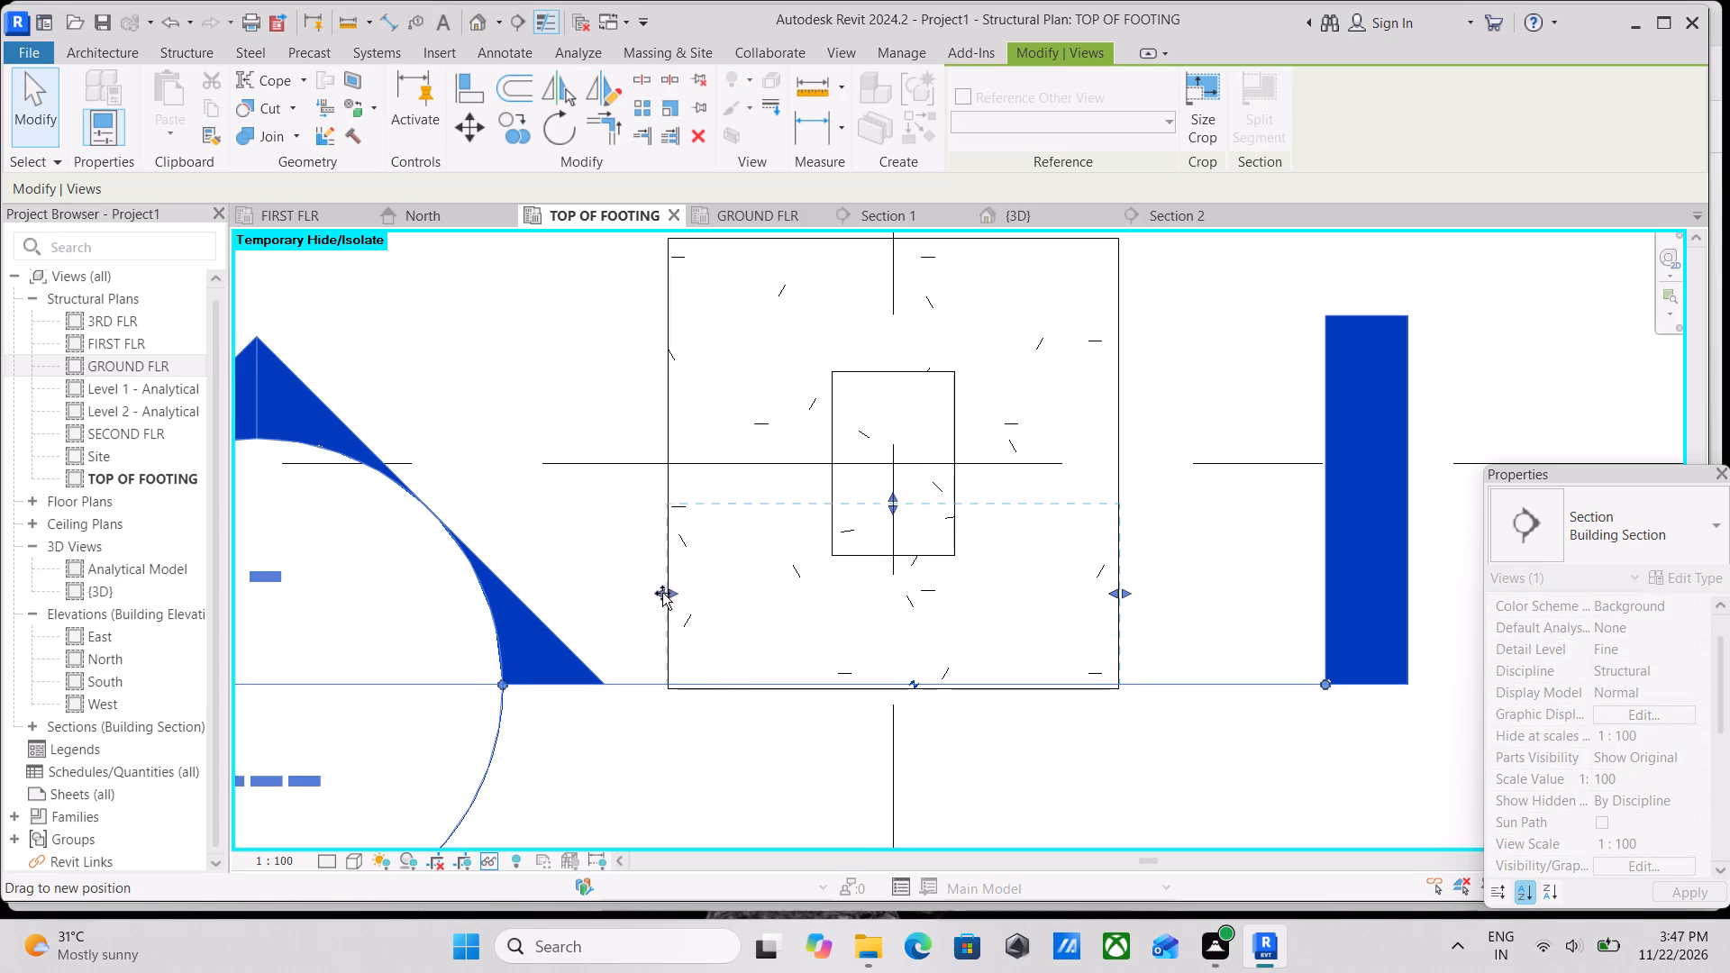
drag(662, 593, 666, 593)
Extend the Section 1 view depth across the corner footing to slightly beyond its far edge.
drag(890, 497, 894, 440)
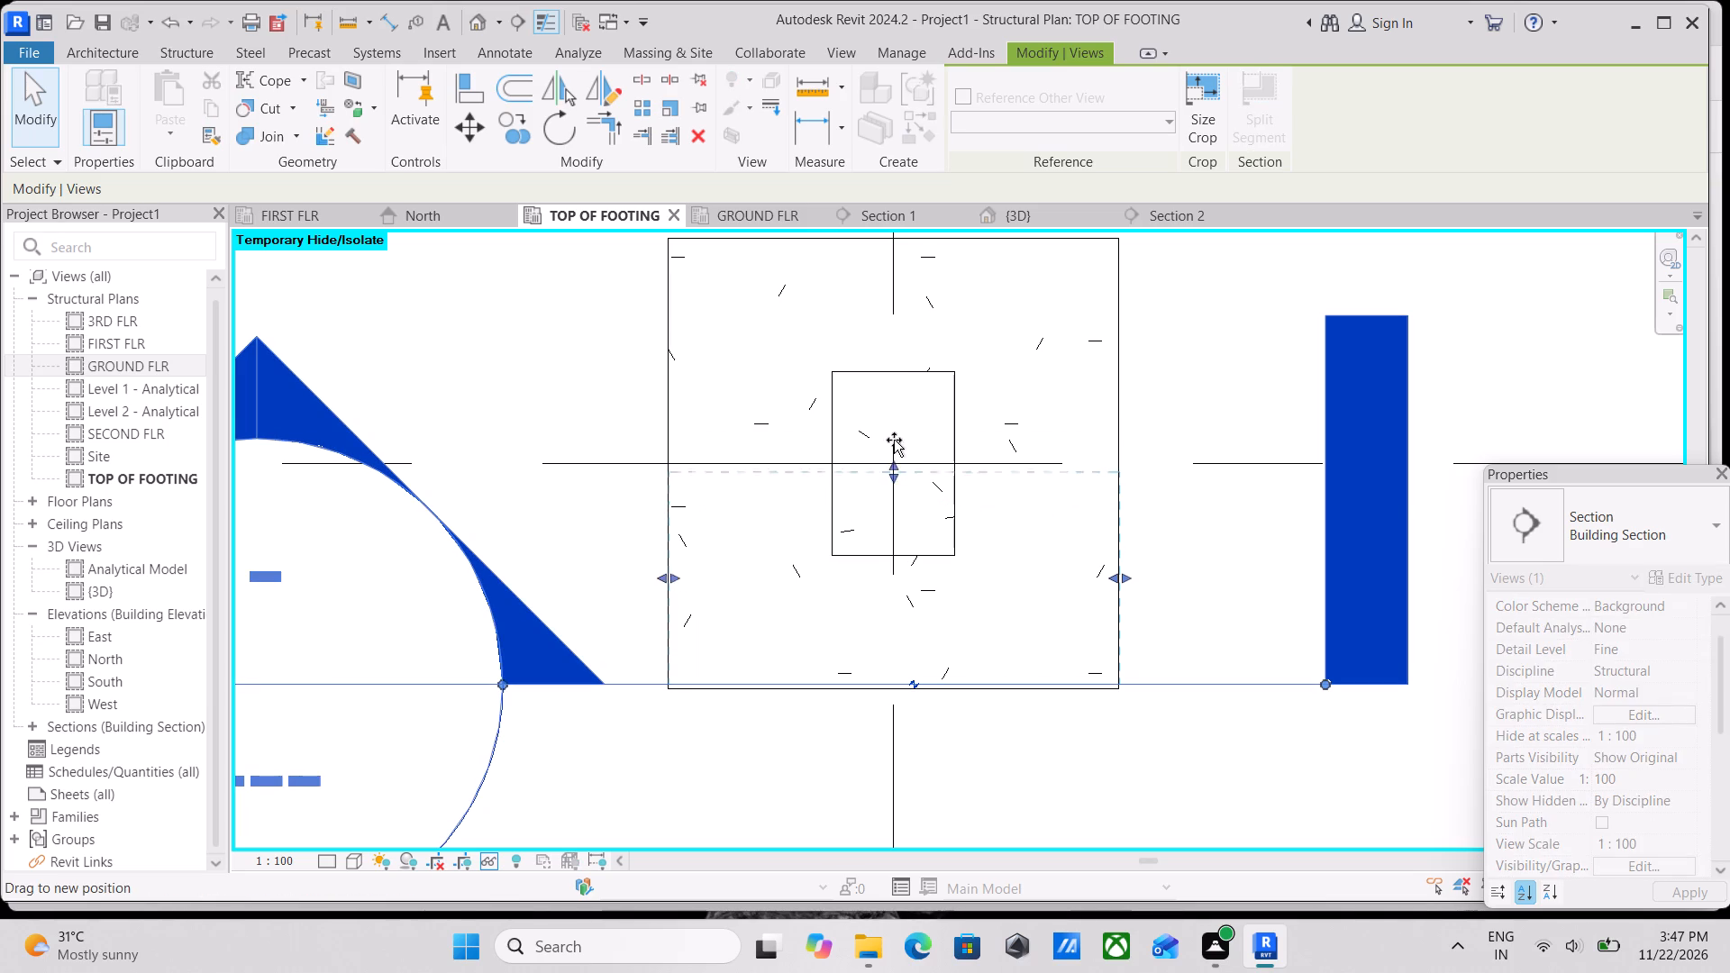
drag(894, 440, 899, 292)
scroll(963, 359, down, 1)
middle_drag(963, 359, 1018, 505)
drag(951, 444, 958, 396)
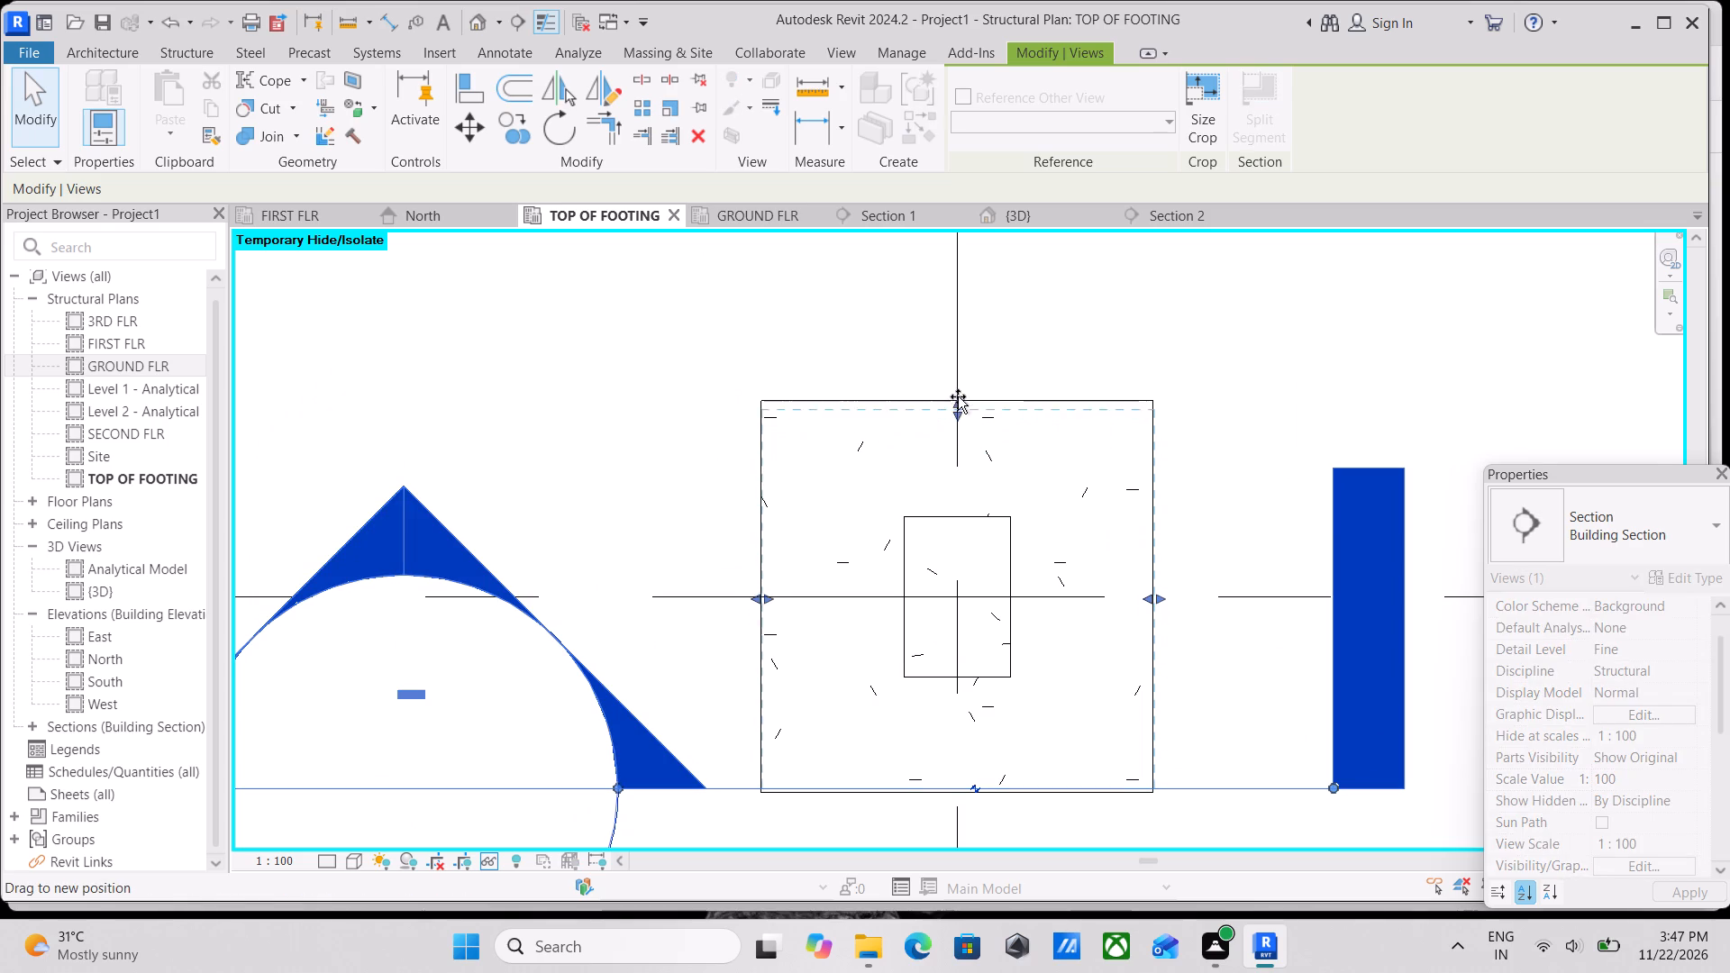
drag(958, 396, 955, 378)
scroll(913, 587, up, 4)
scroll(834, 556, down, 2)
middle_drag(822, 530, 821, 503)
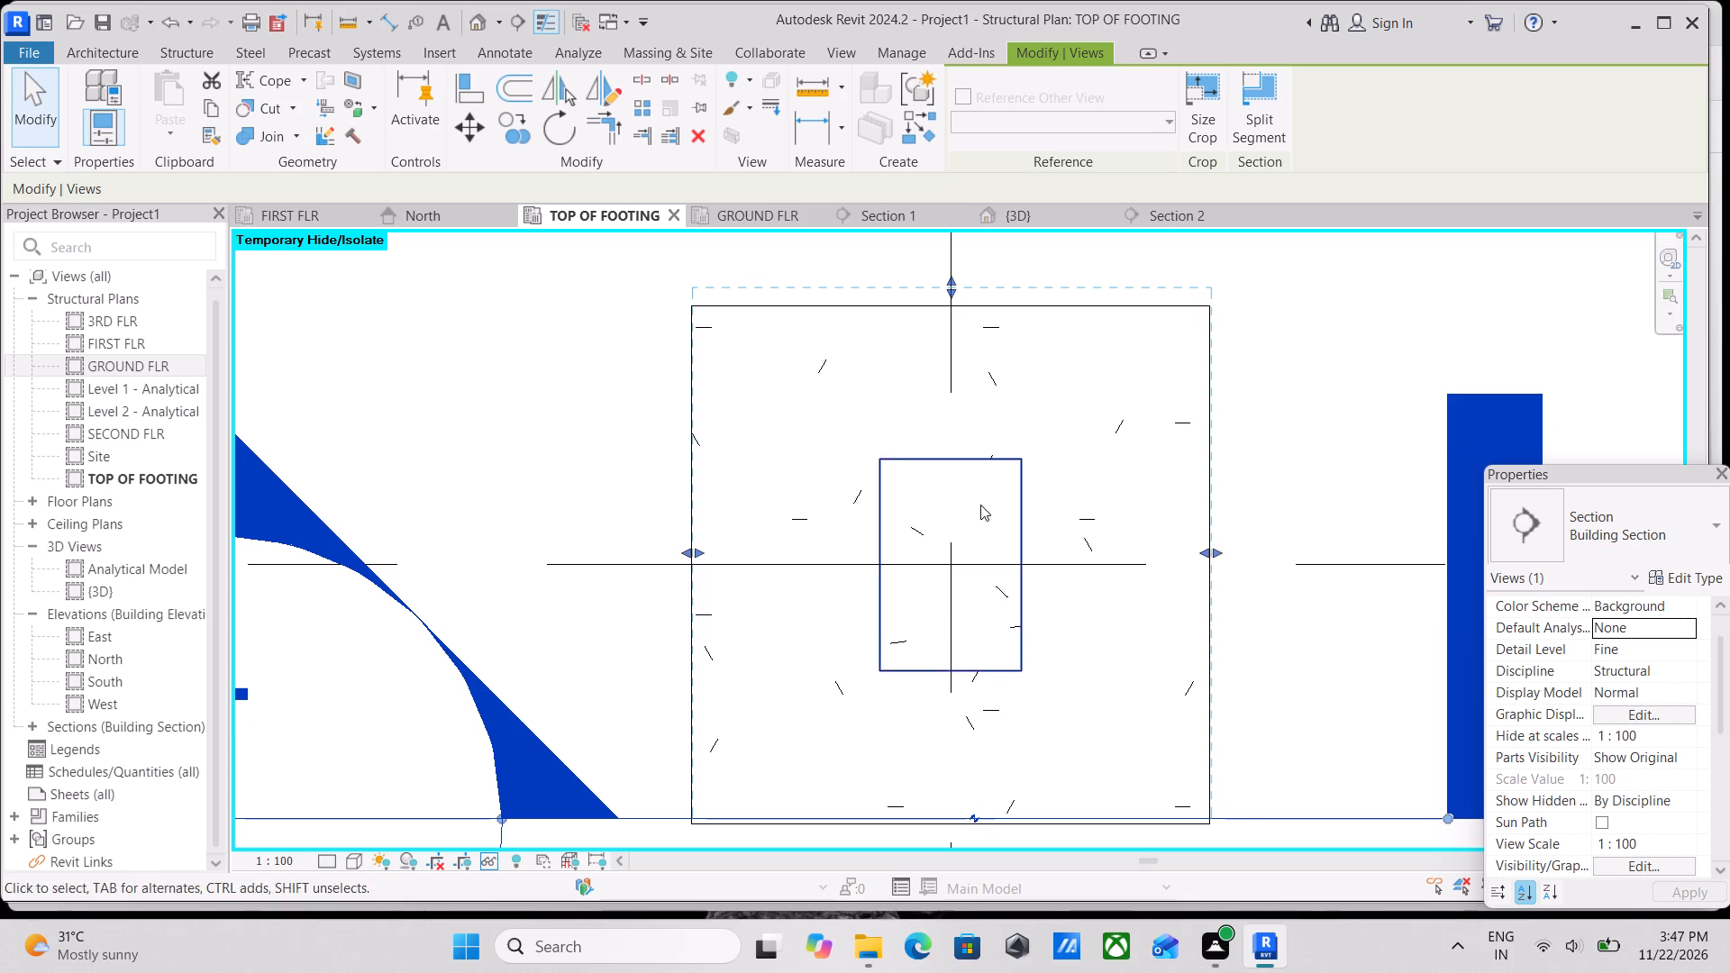
Widen the Section 1 view extents slightly past both side edges of the corner footing.
scroll(1092, 489, down, 2)
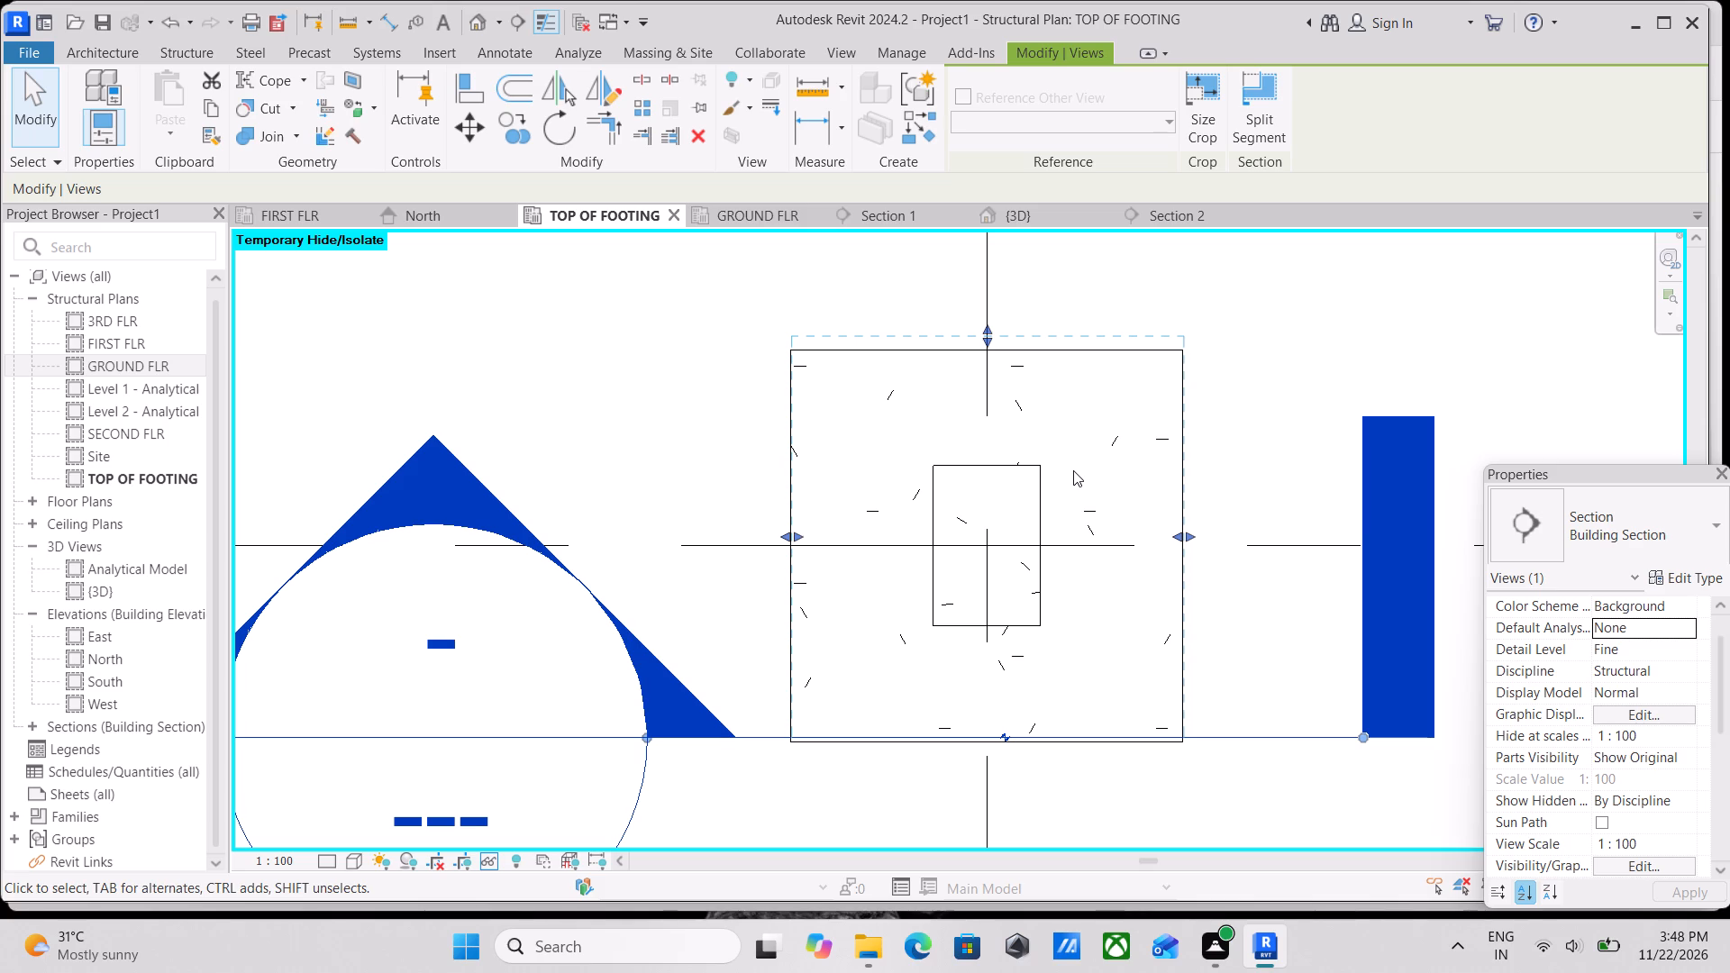
scroll(1078, 378, up, 2)
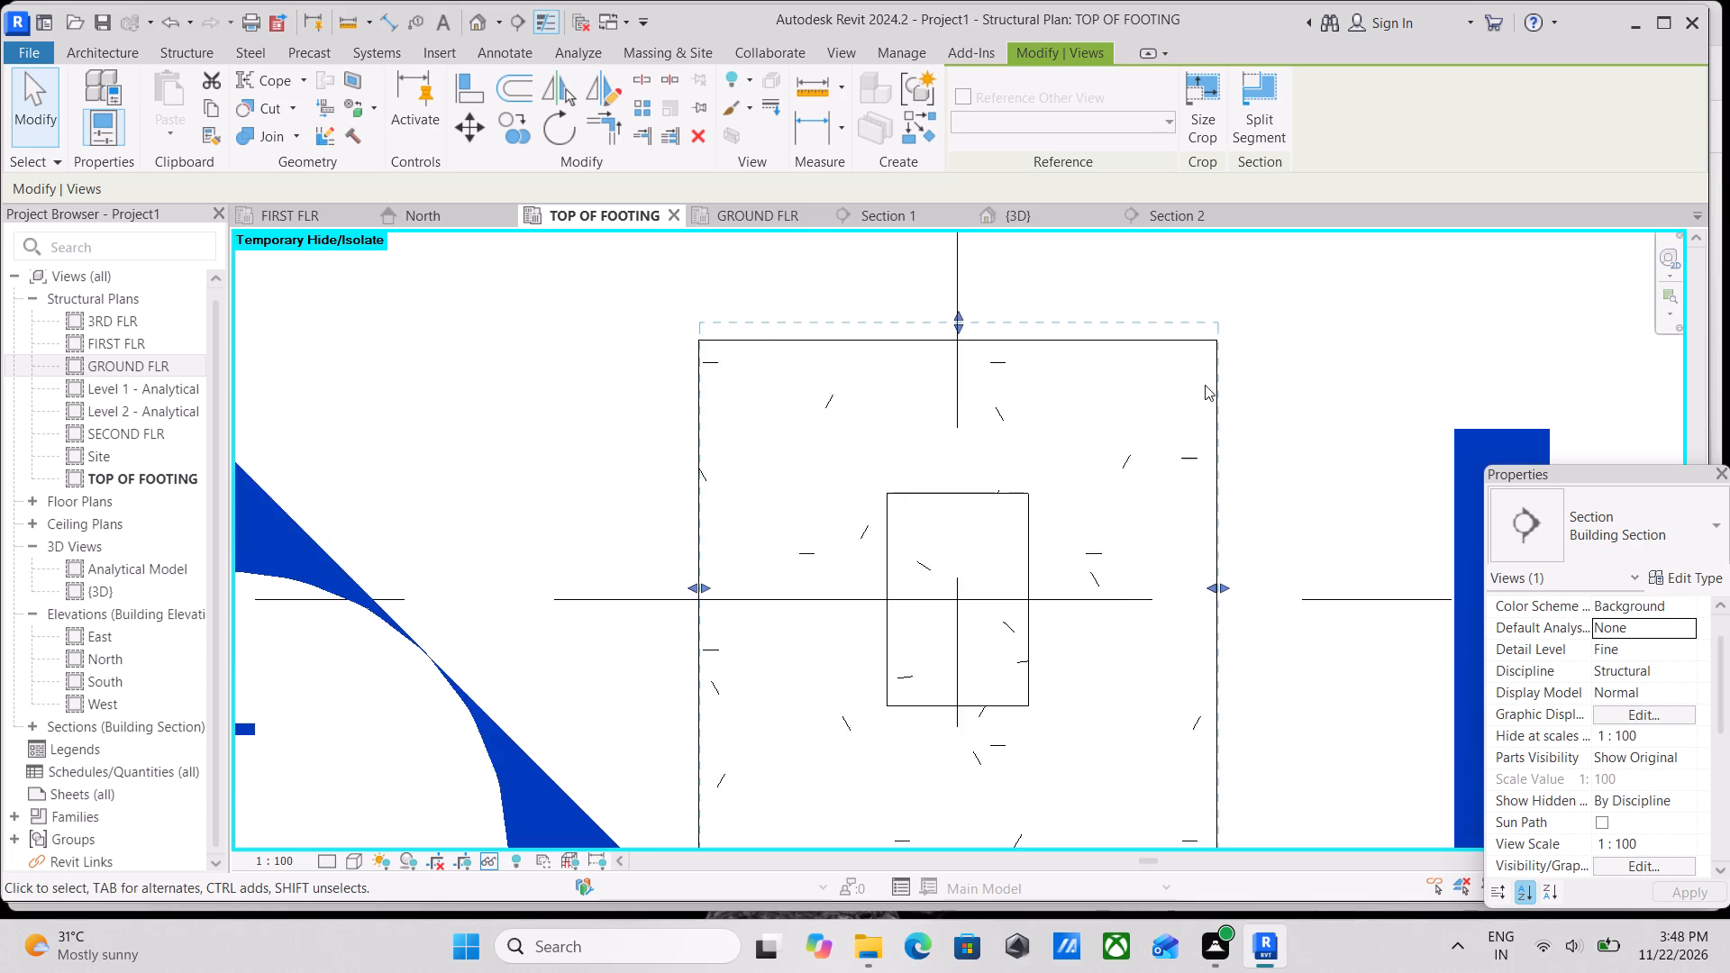
scroll(1206, 386, down, 1)
scroll(1246, 558, up, 1)
click(1221, 557)
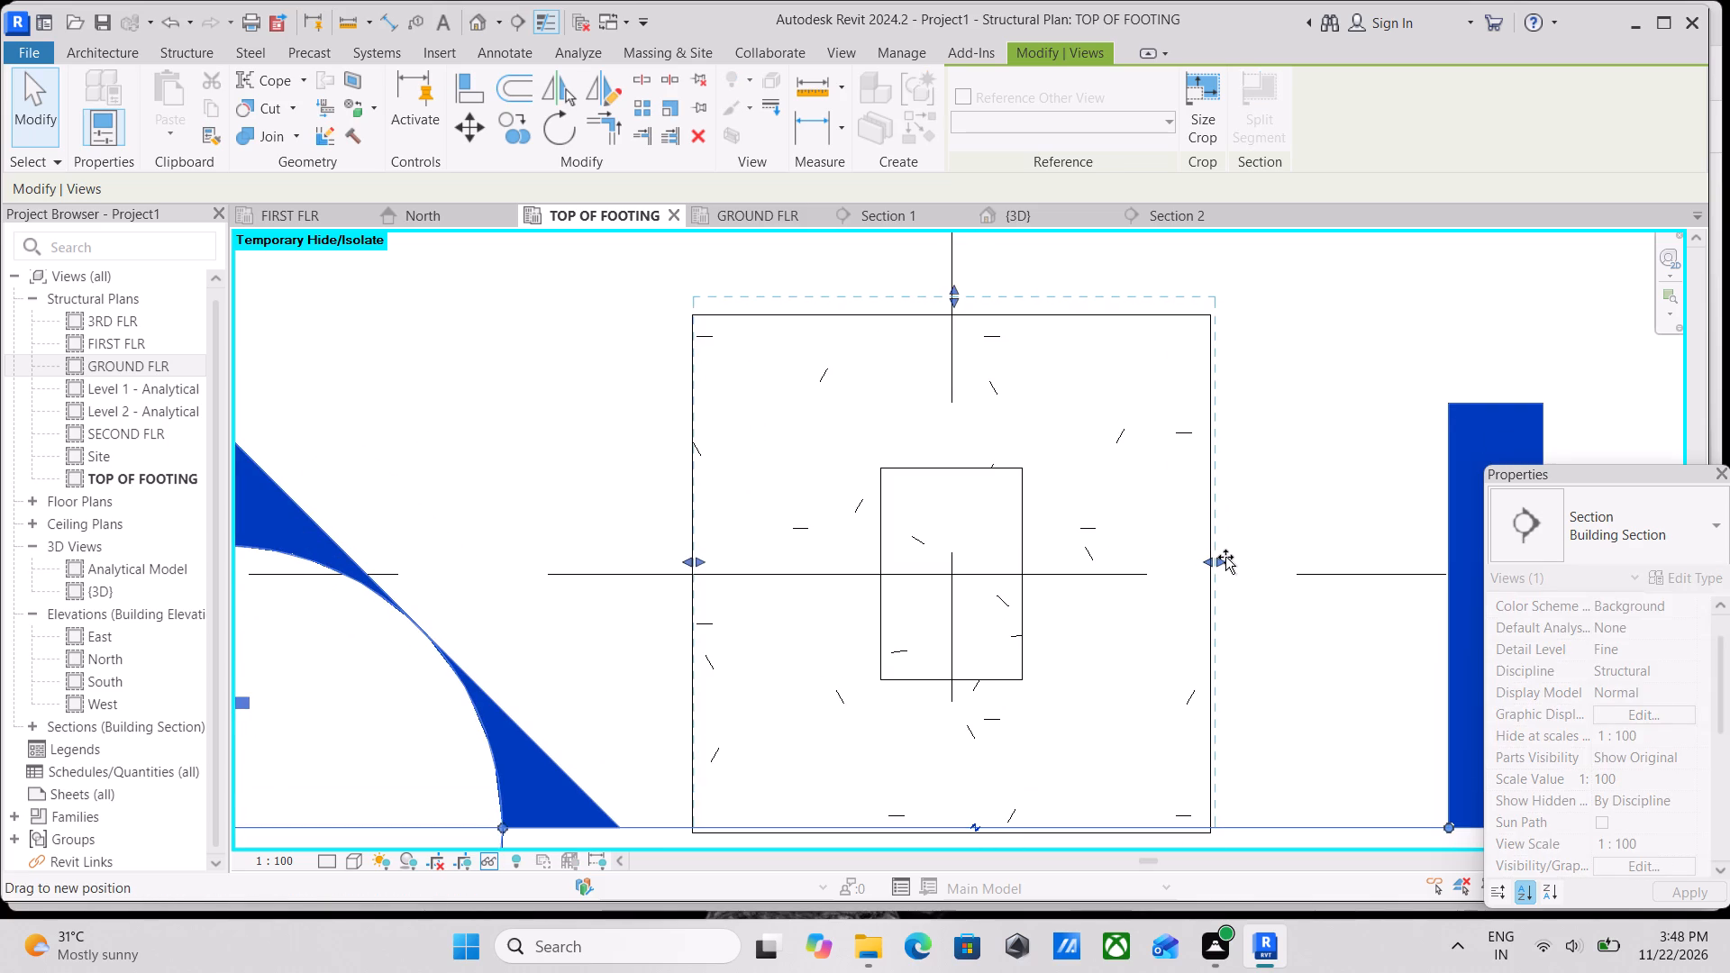
drag(688, 564, 667, 562)
scroll(681, 557, down, 3)
scroll(604, 527, down, 3)
middle_drag(607, 527, 832, 527)
scroll(832, 527, up, 1)
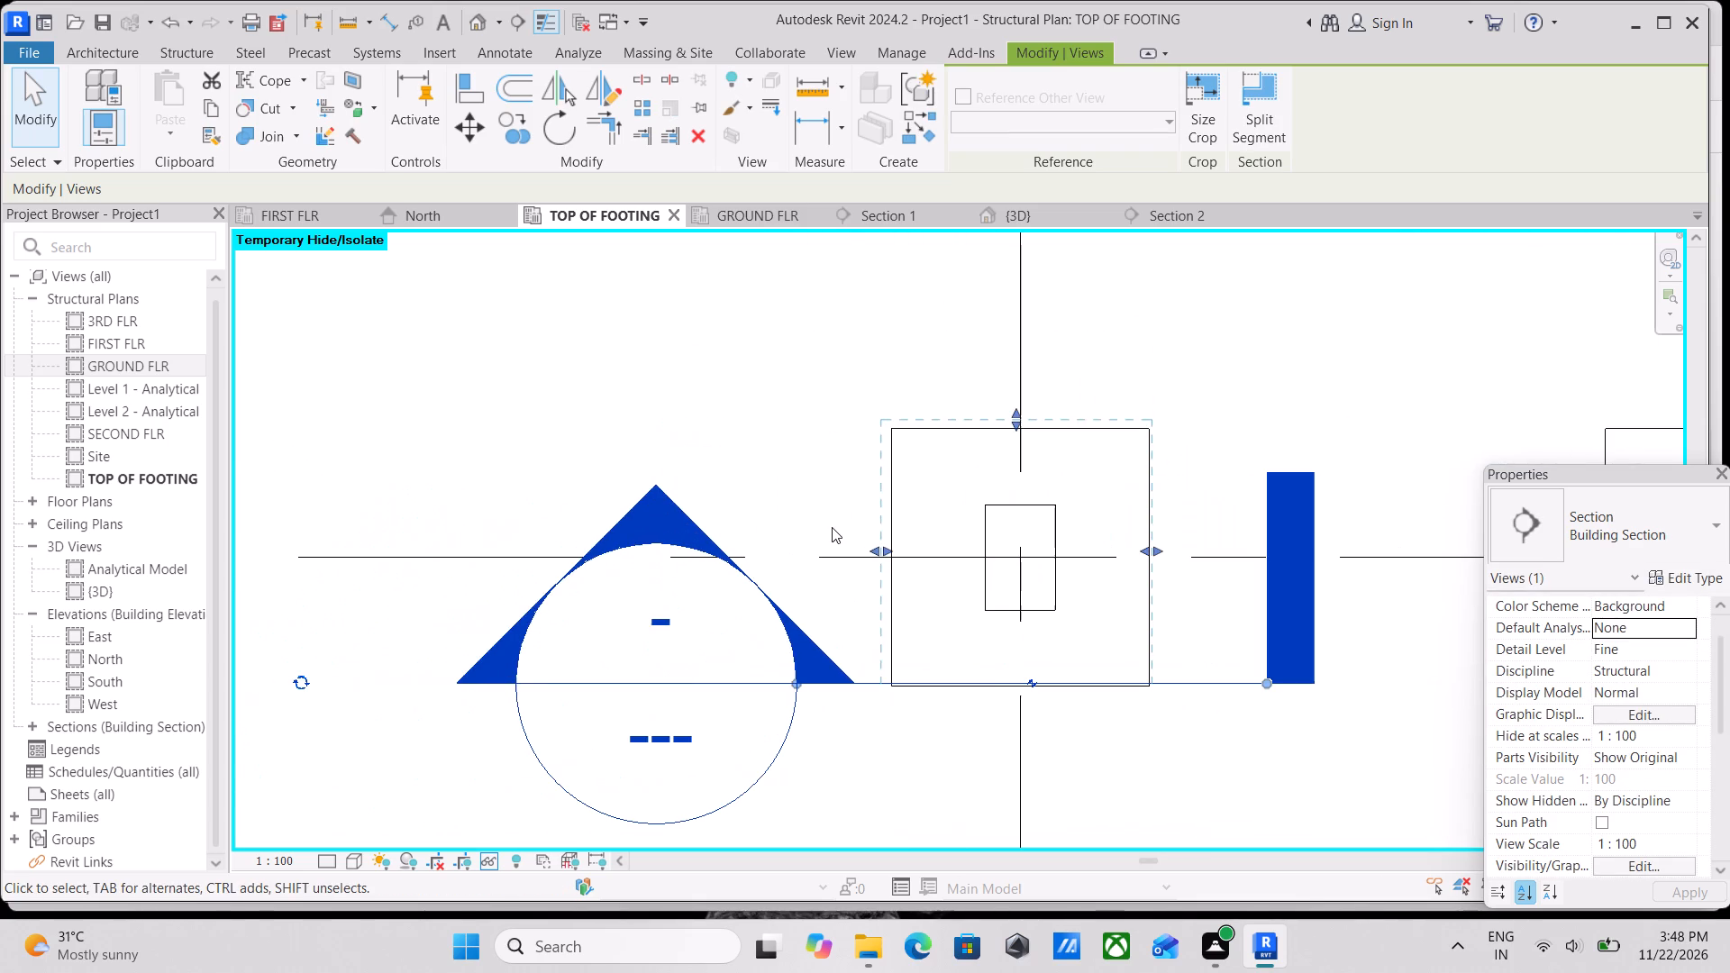
Open the Section 1 view and examine the corner footing, column and beam between TOP OF FOOTING and GROUND FLR.
right_click(642, 505)
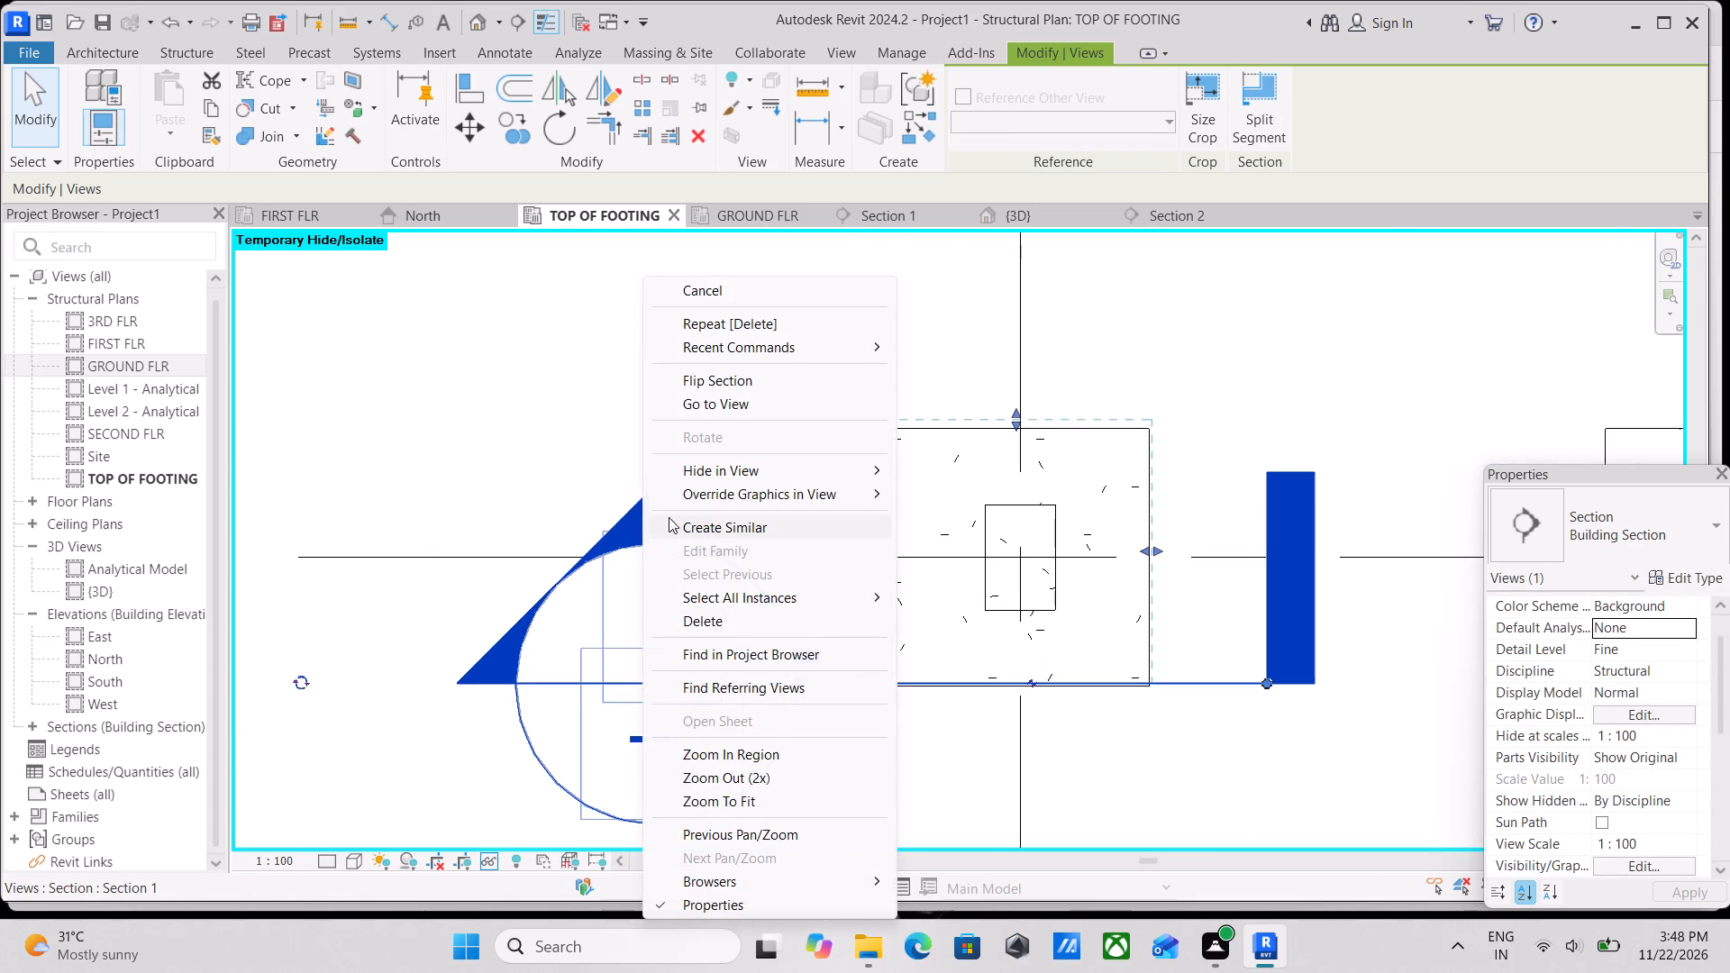
click(719, 409)
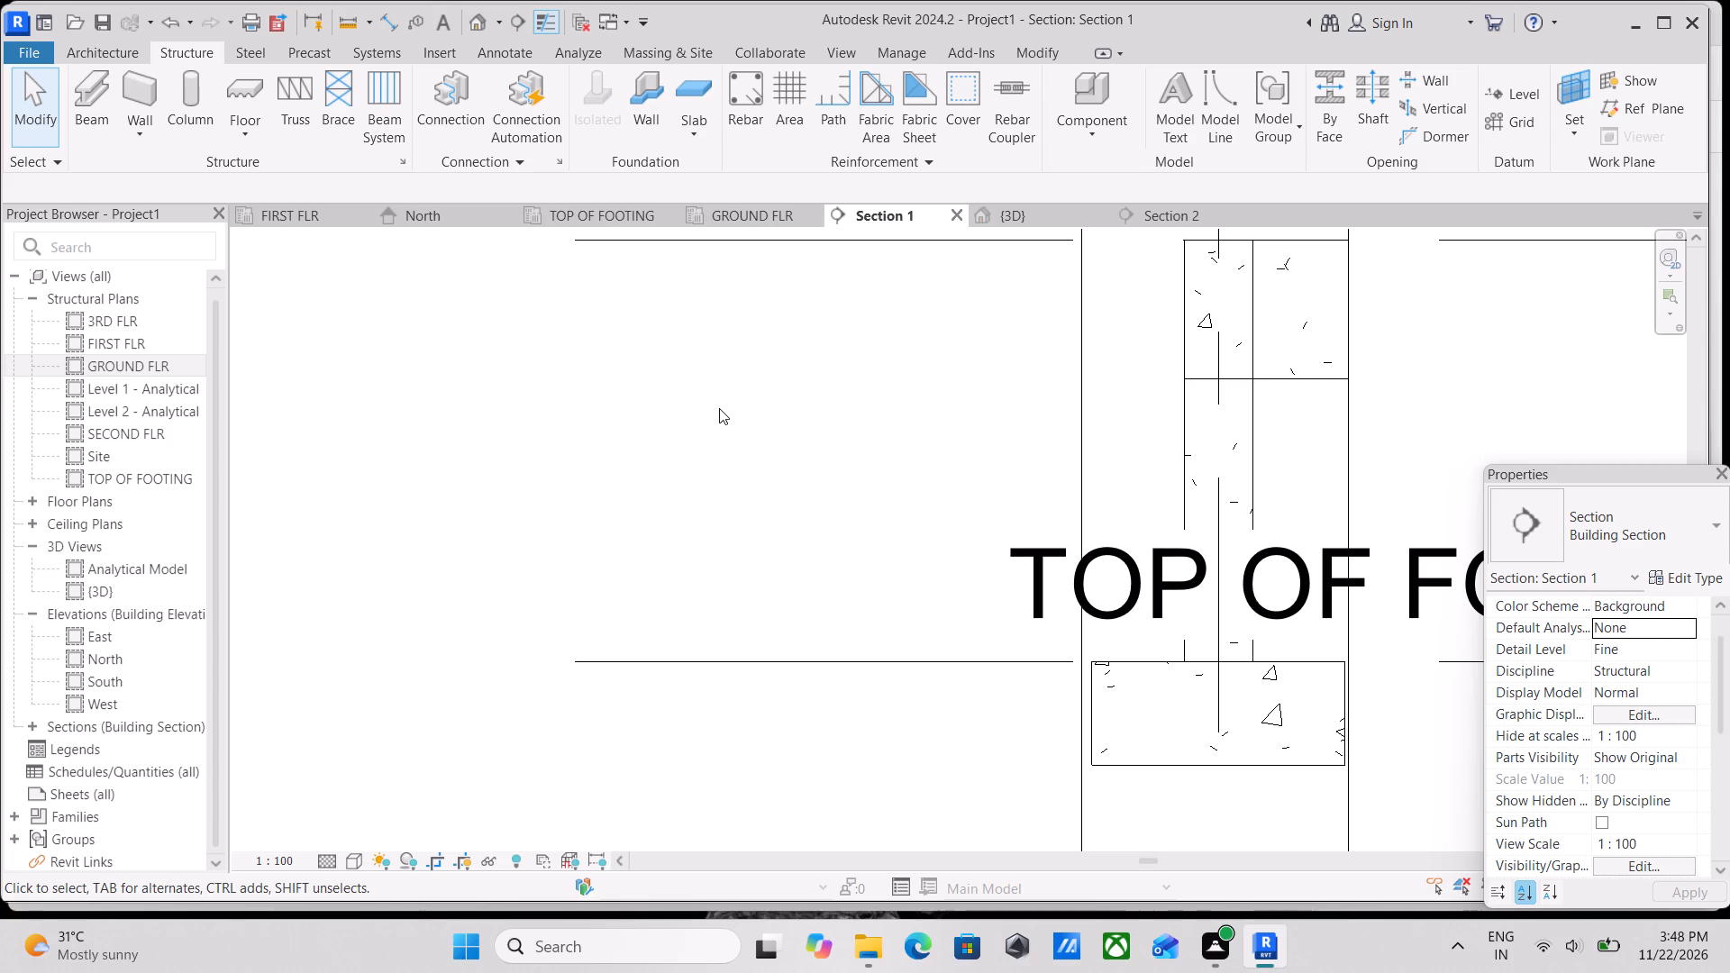
scroll(793, 424, up, 2)
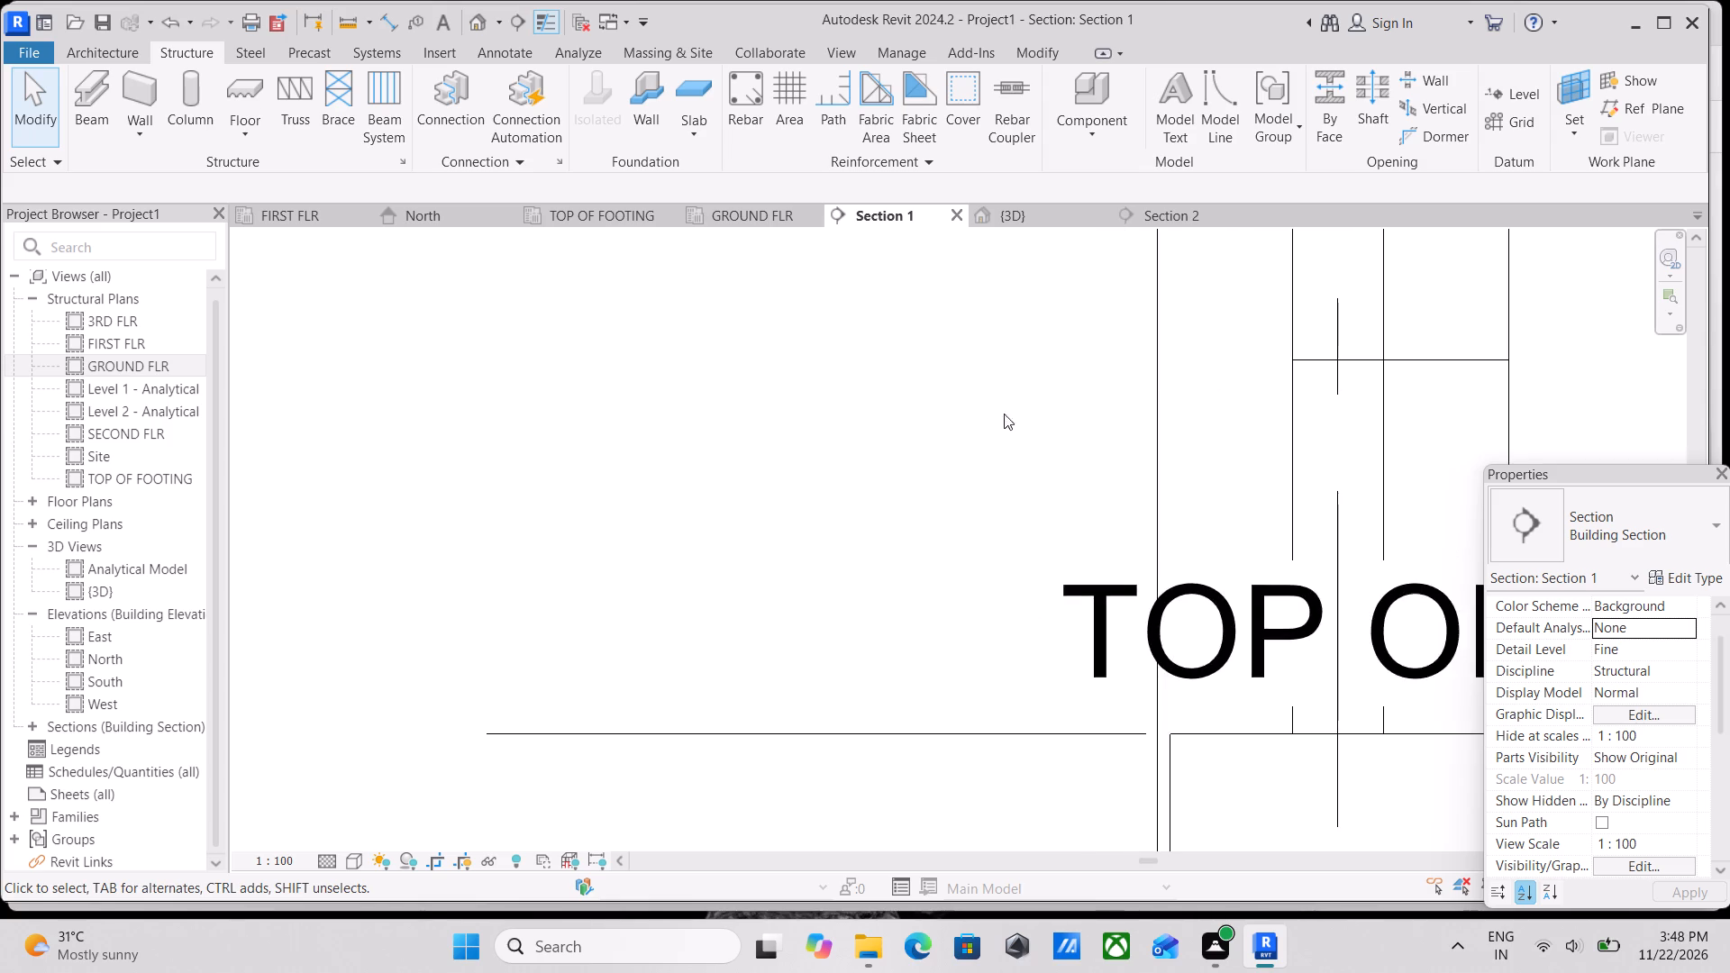
scroll(1070, 408, down, 4)
middle_drag(1059, 406, 887, 466)
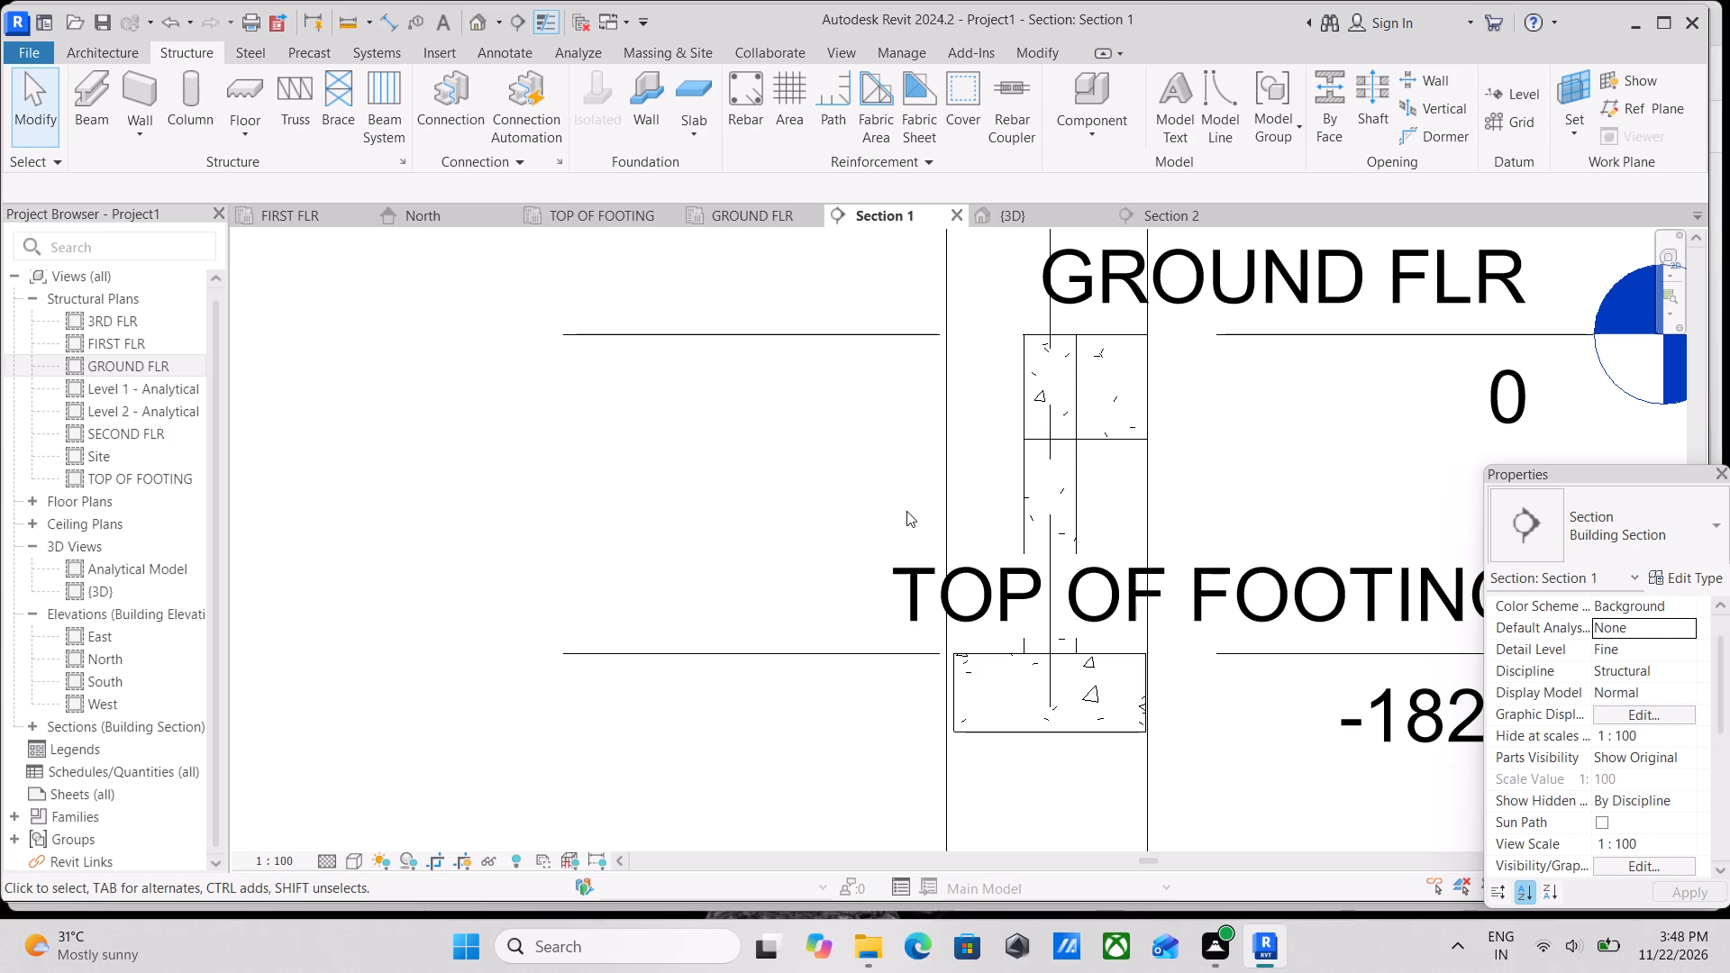
Extend the head ends of the TOP OF FOOTING and GROUND FLR level lines well clear of the footing and column.
scroll(990, 533, up, 3)
scroll(1179, 581, down, 5)
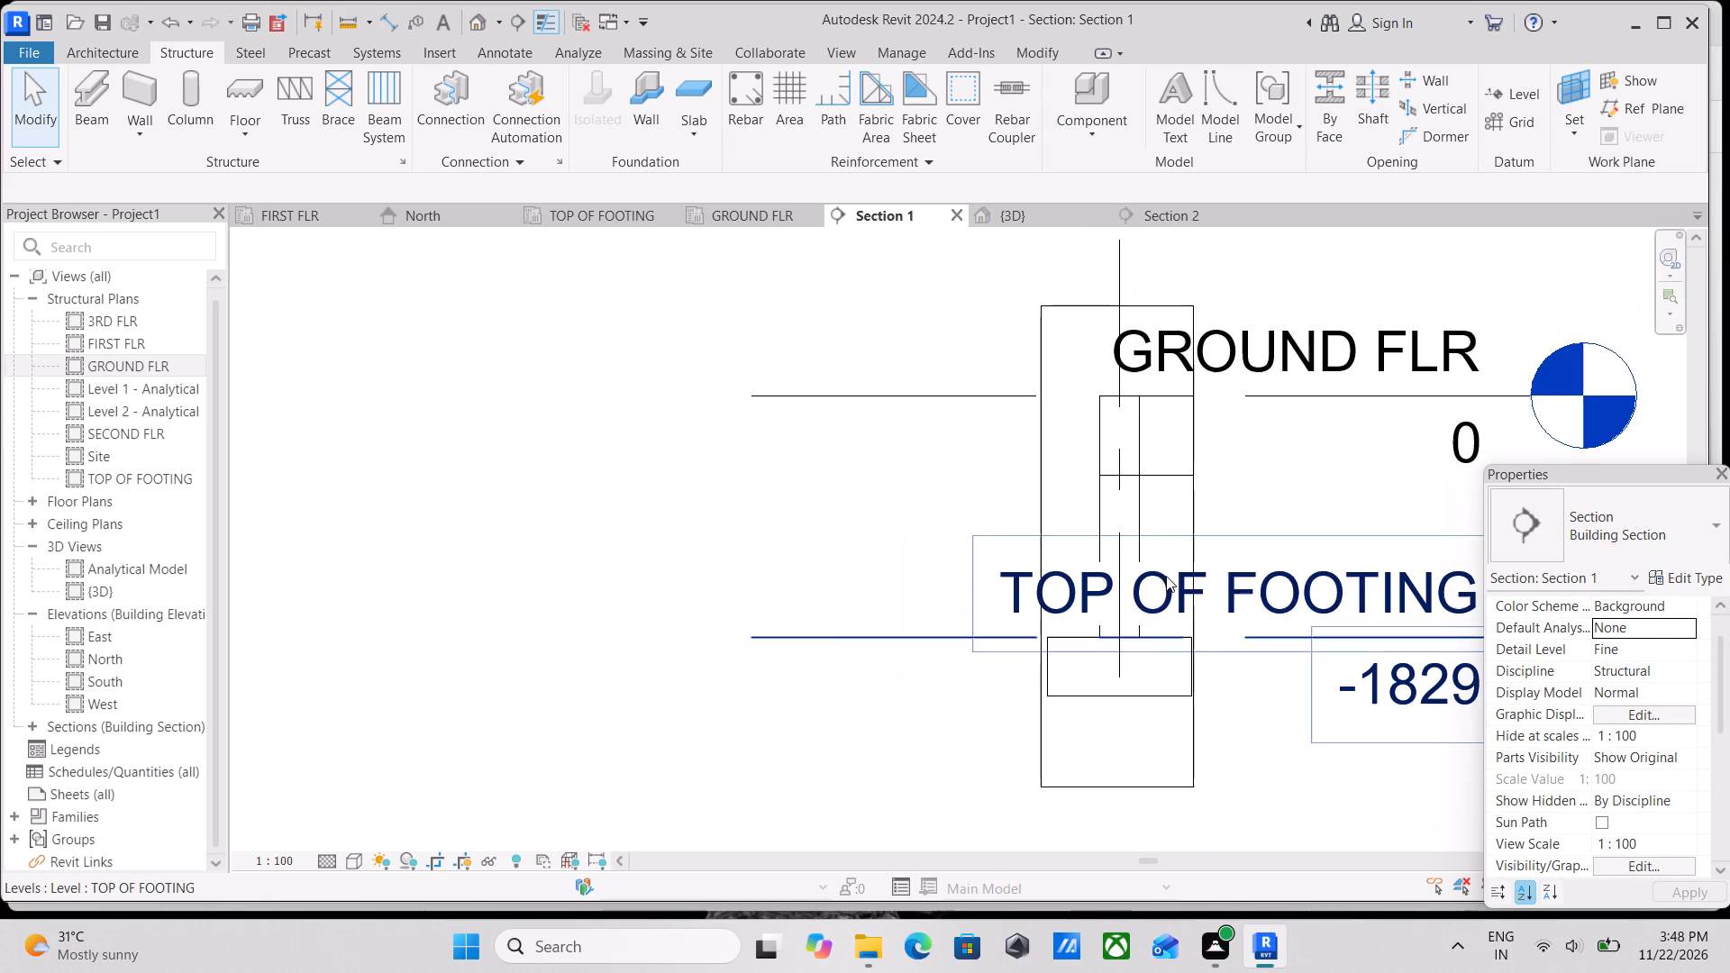
scroll(1156, 568, down, 5)
middle_drag(1120, 533, 687, 505)
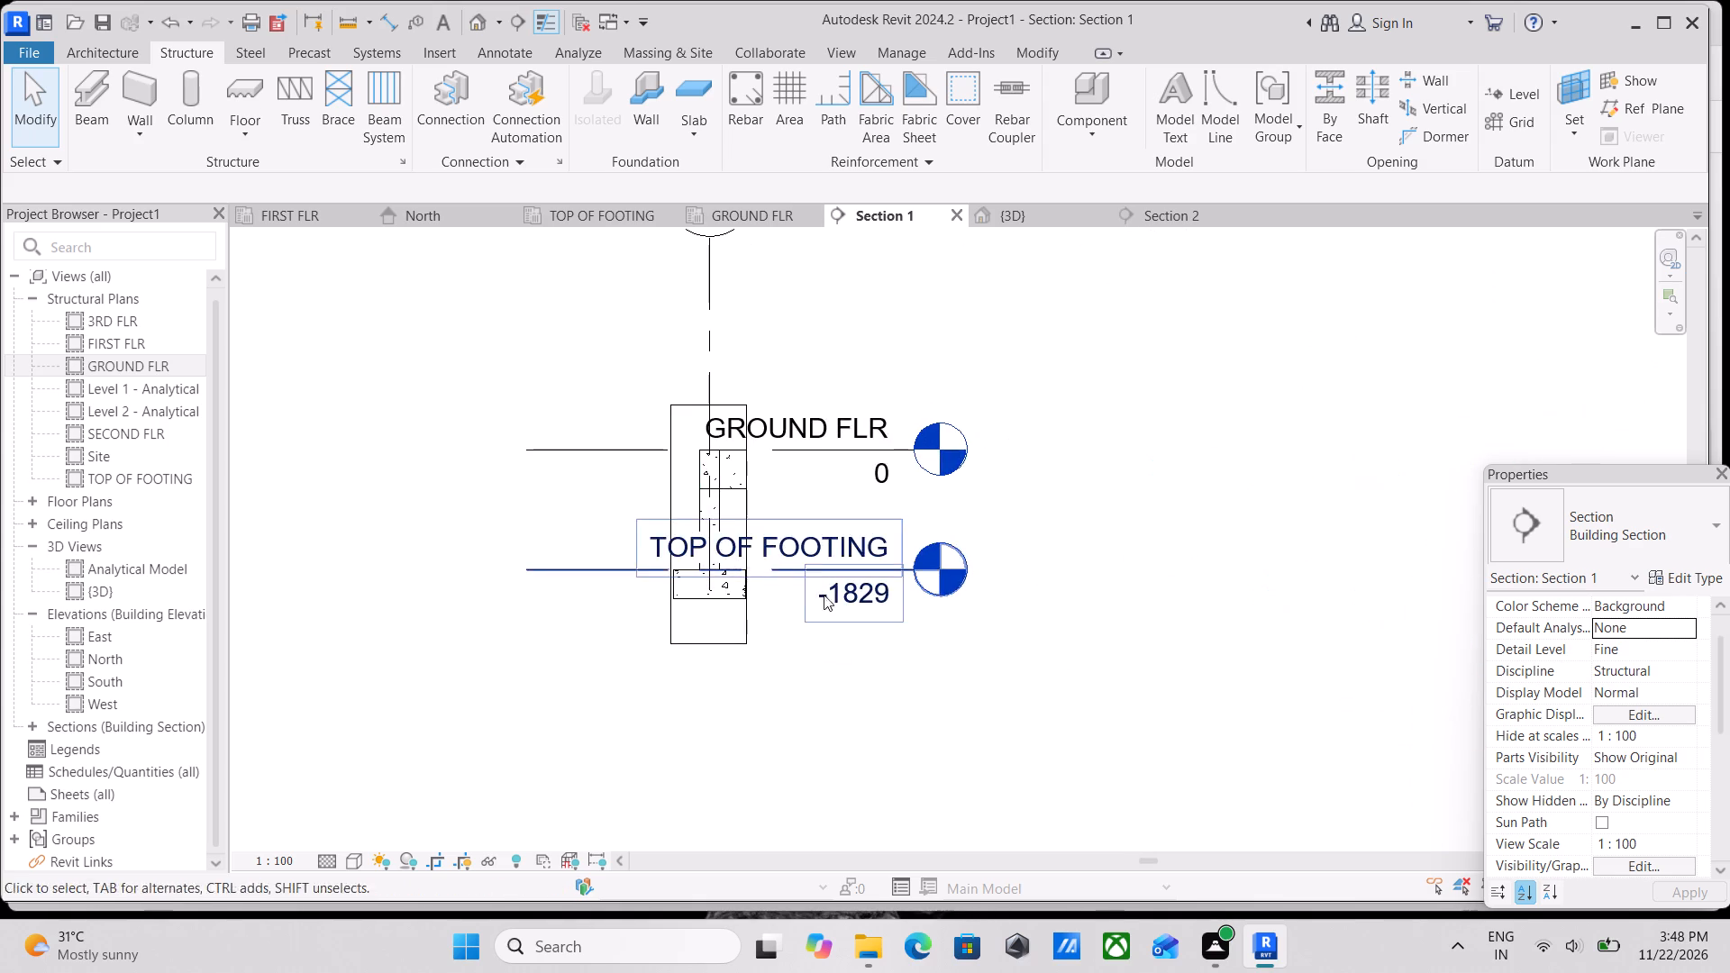
scroll(832, 595, up, 4)
click(332, 546)
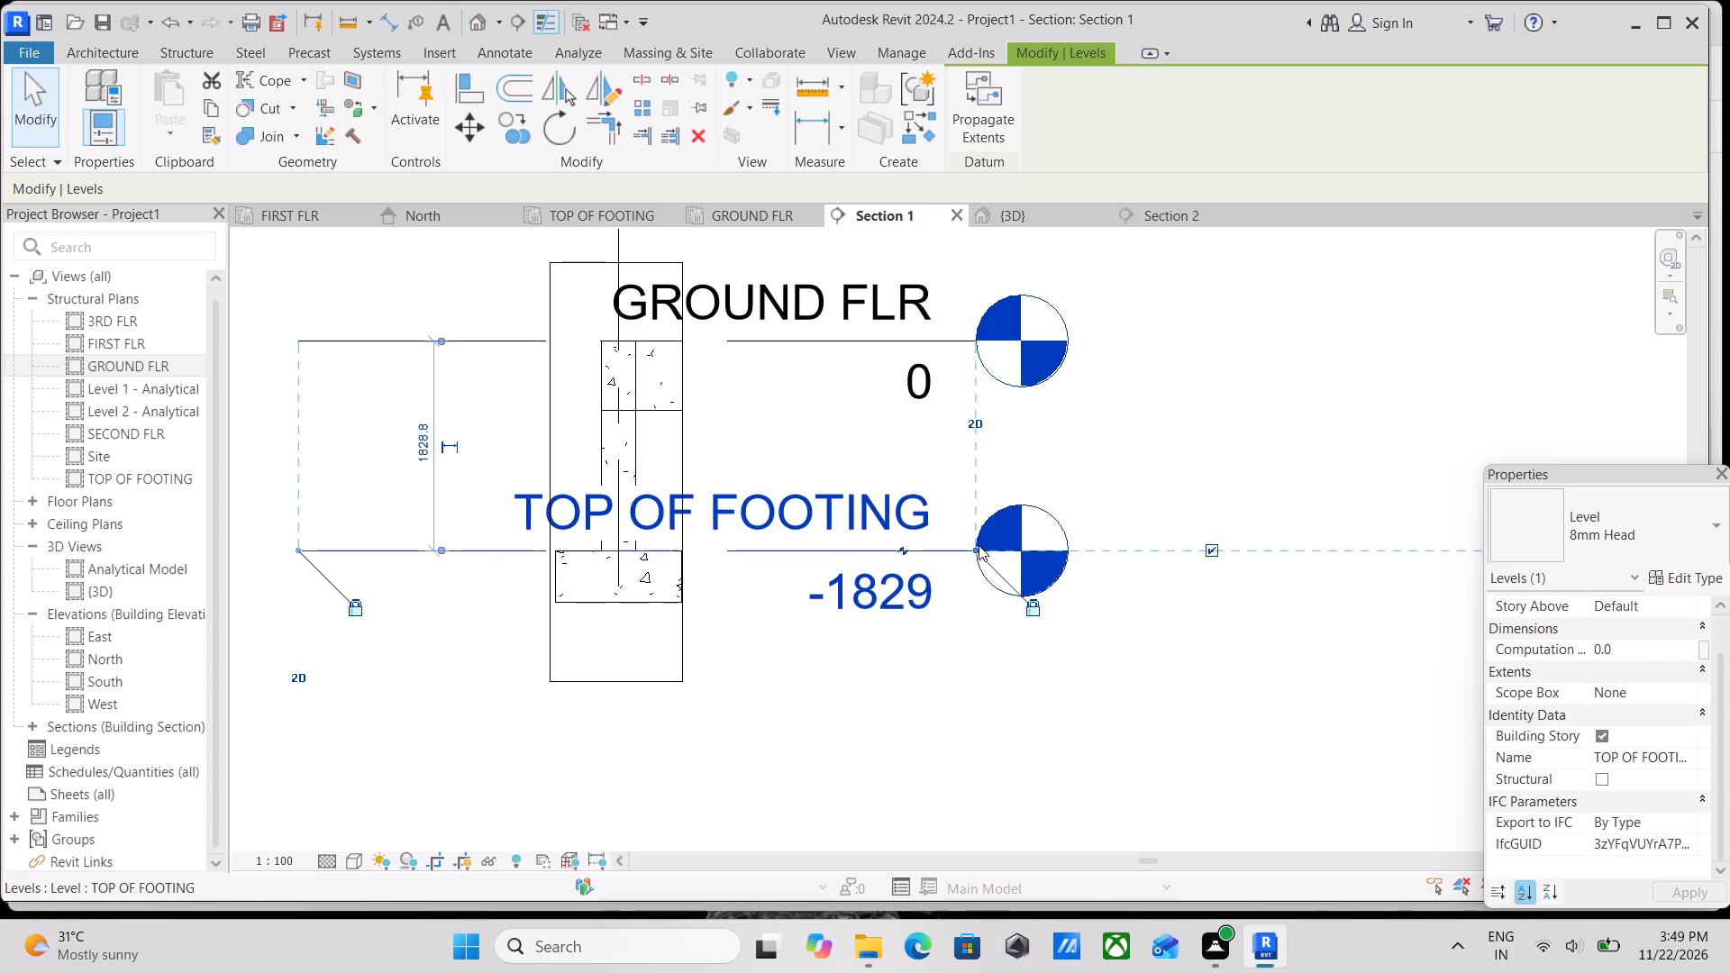
drag(974, 546, 1447, 551)
middle_drag(1346, 549, 1109, 549)
scroll(1235, 561, up, 1)
drag(1201, 549, 1407, 549)
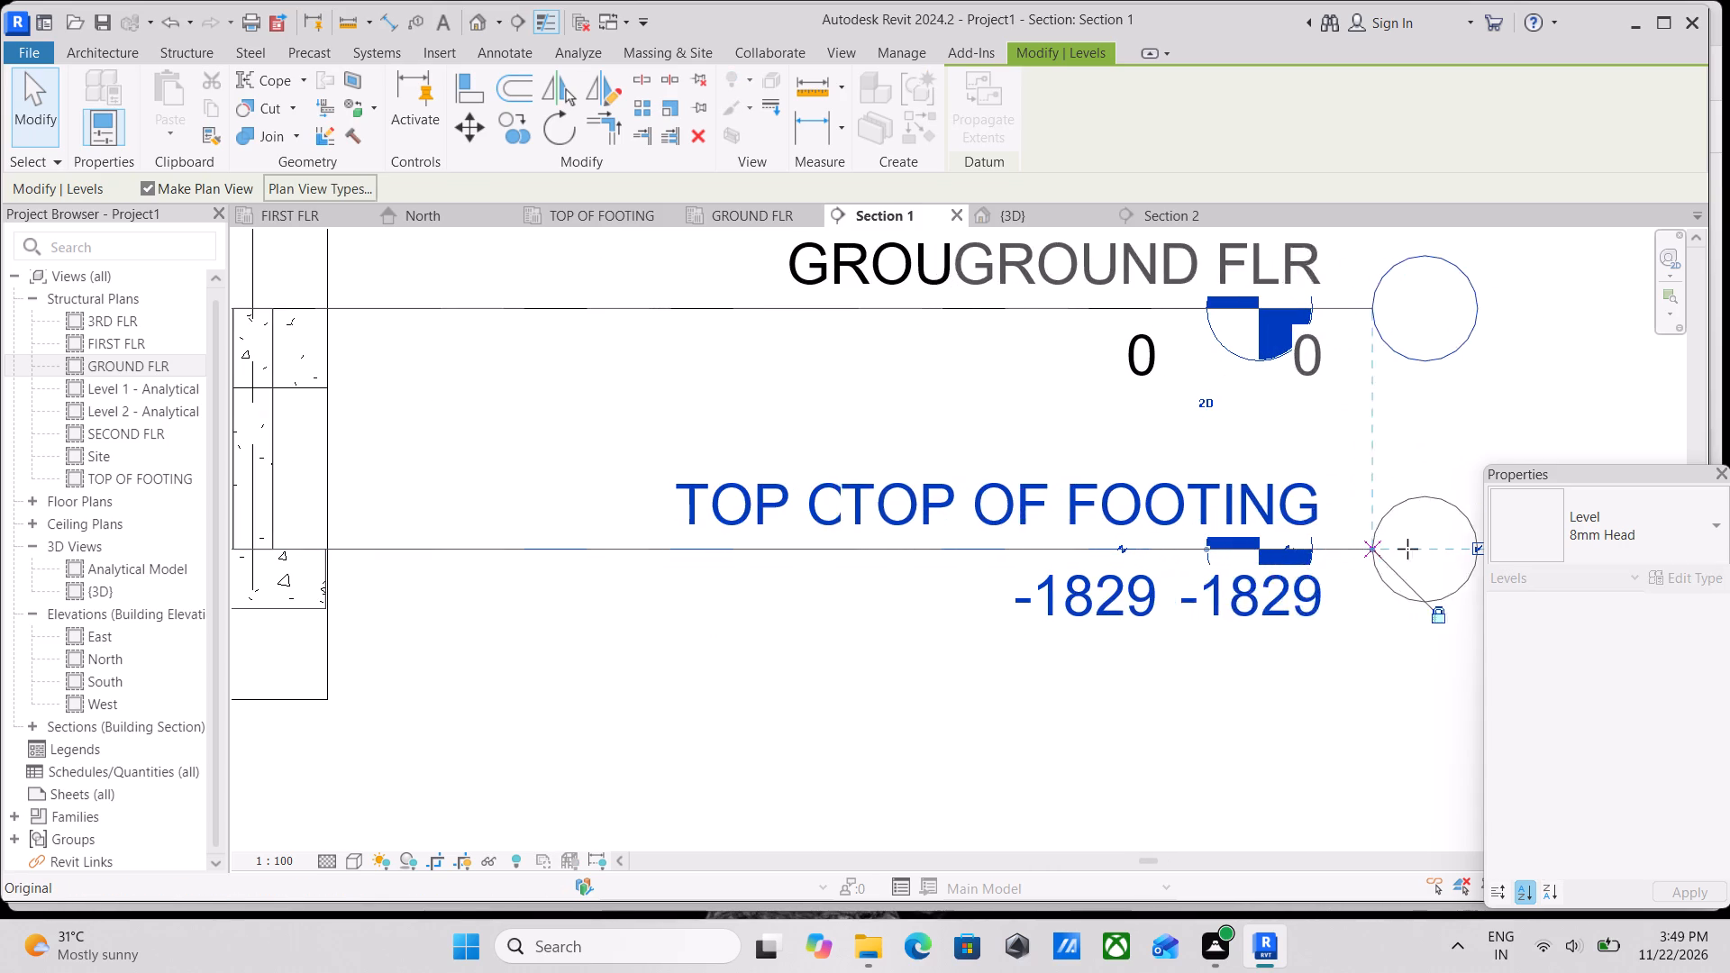
drag(1407, 549, 1419, 549)
Examine the corner footing and its column in Section 1 between TOP OF FOOTING and GROUND FLR.
scroll(1145, 588, down, 3)
middle_drag(948, 543, 1207, 605)
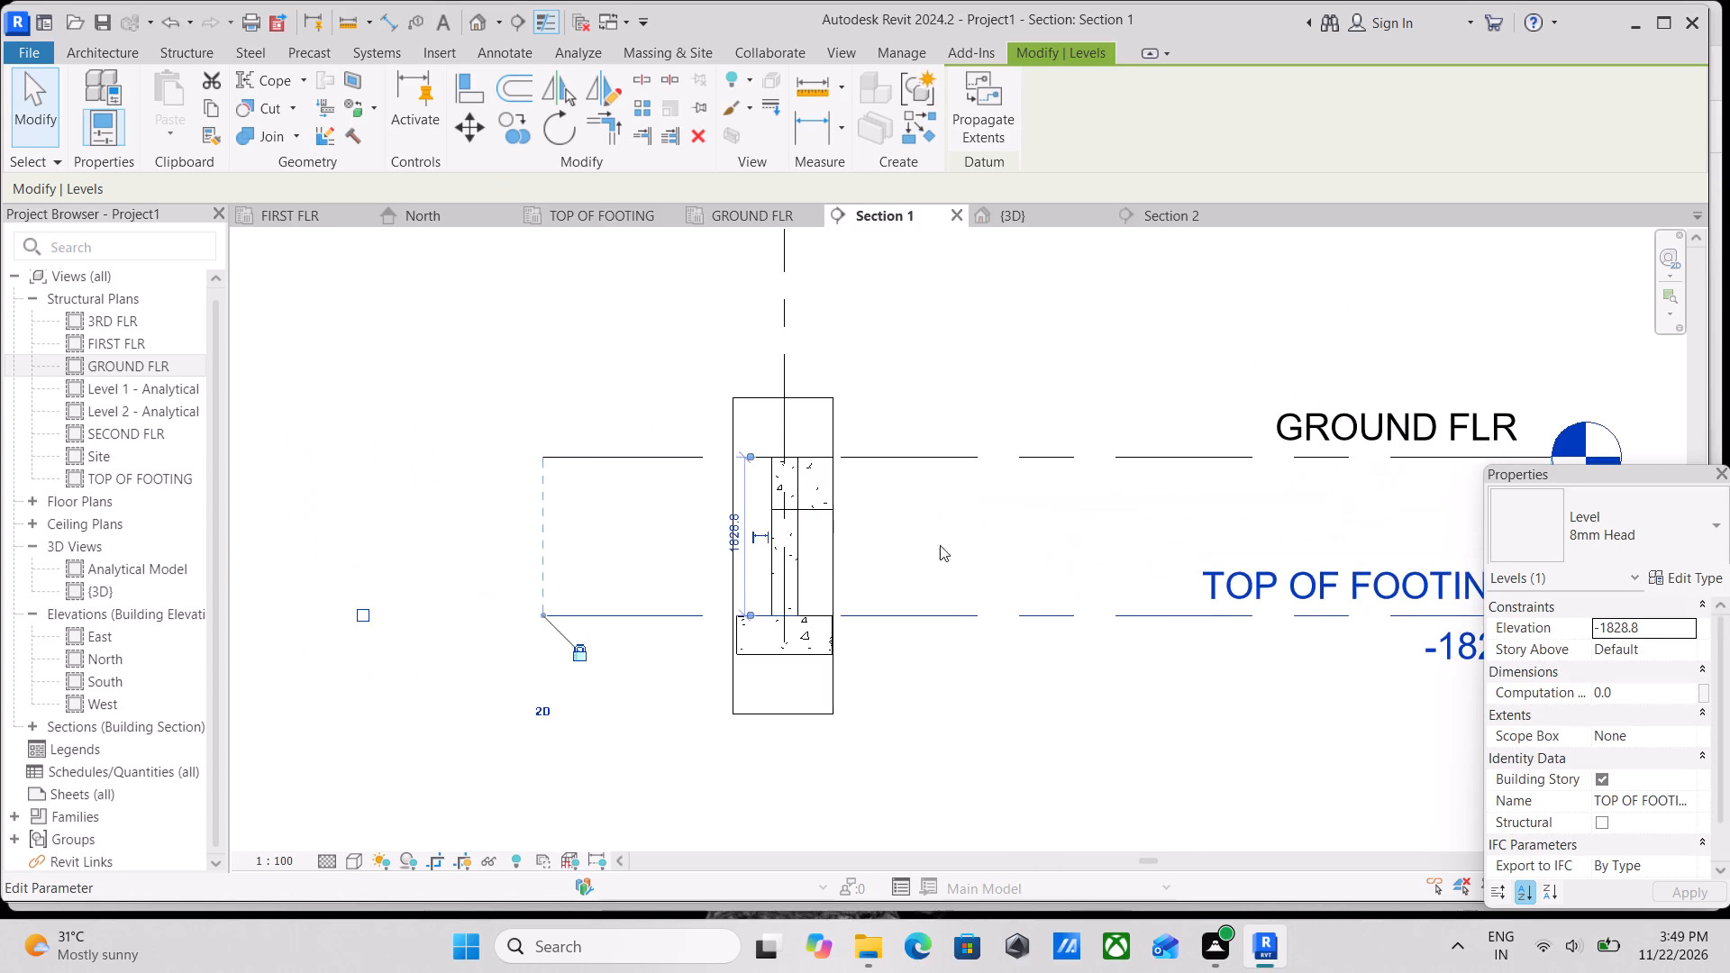
scroll(887, 532, up, 3)
middle_drag(767, 613, 979, 647)
scroll(768, 613, up, 1)
scroll(984, 650, up, 1)
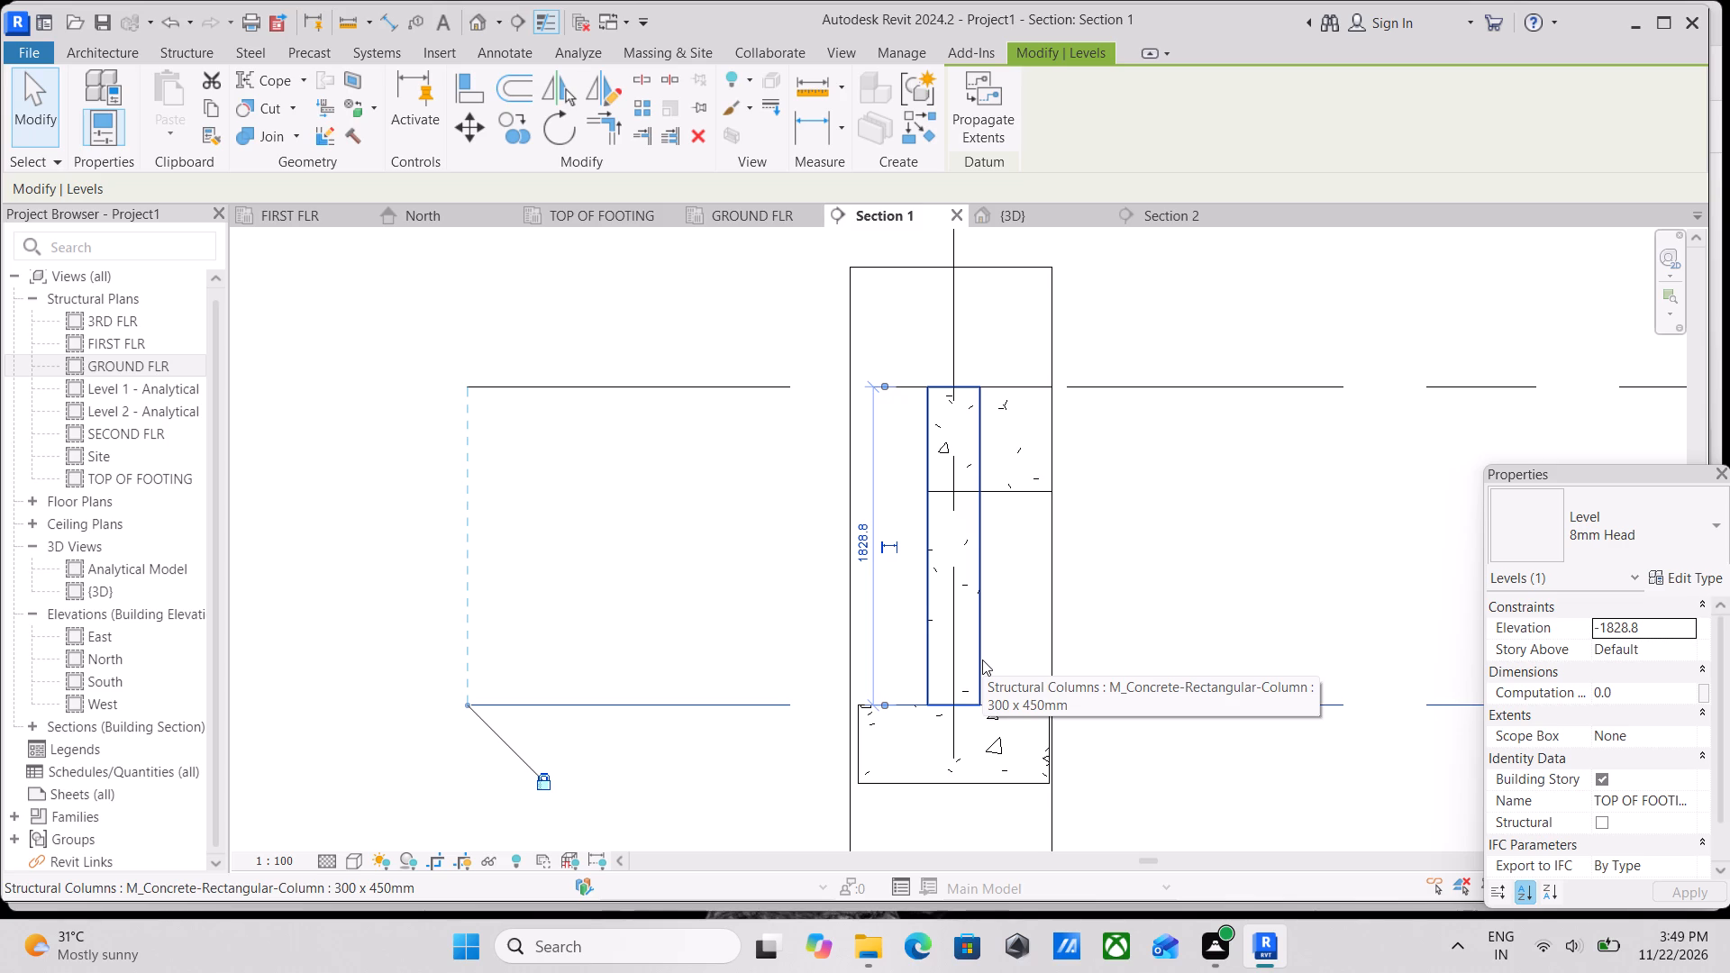
scroll(982, 659, up, 3)
scroll(959, 680, down, 2)
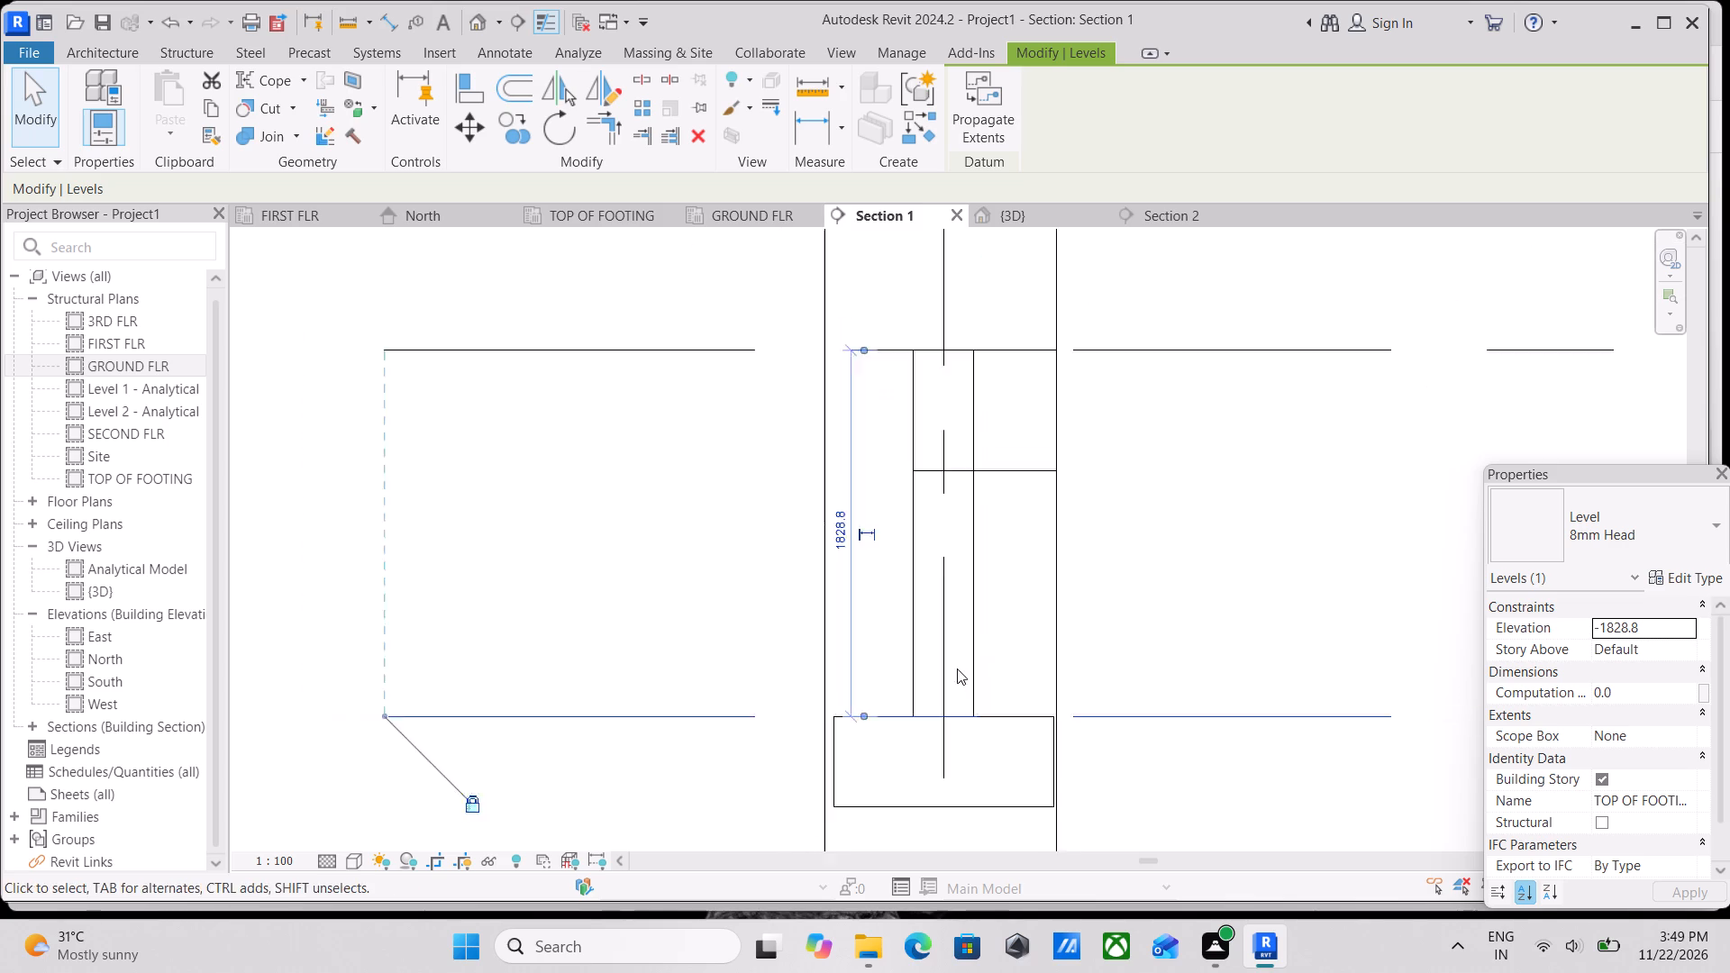
scroll(957, 668, down, 1)
middle_drag(962, 654, 1023, 549)
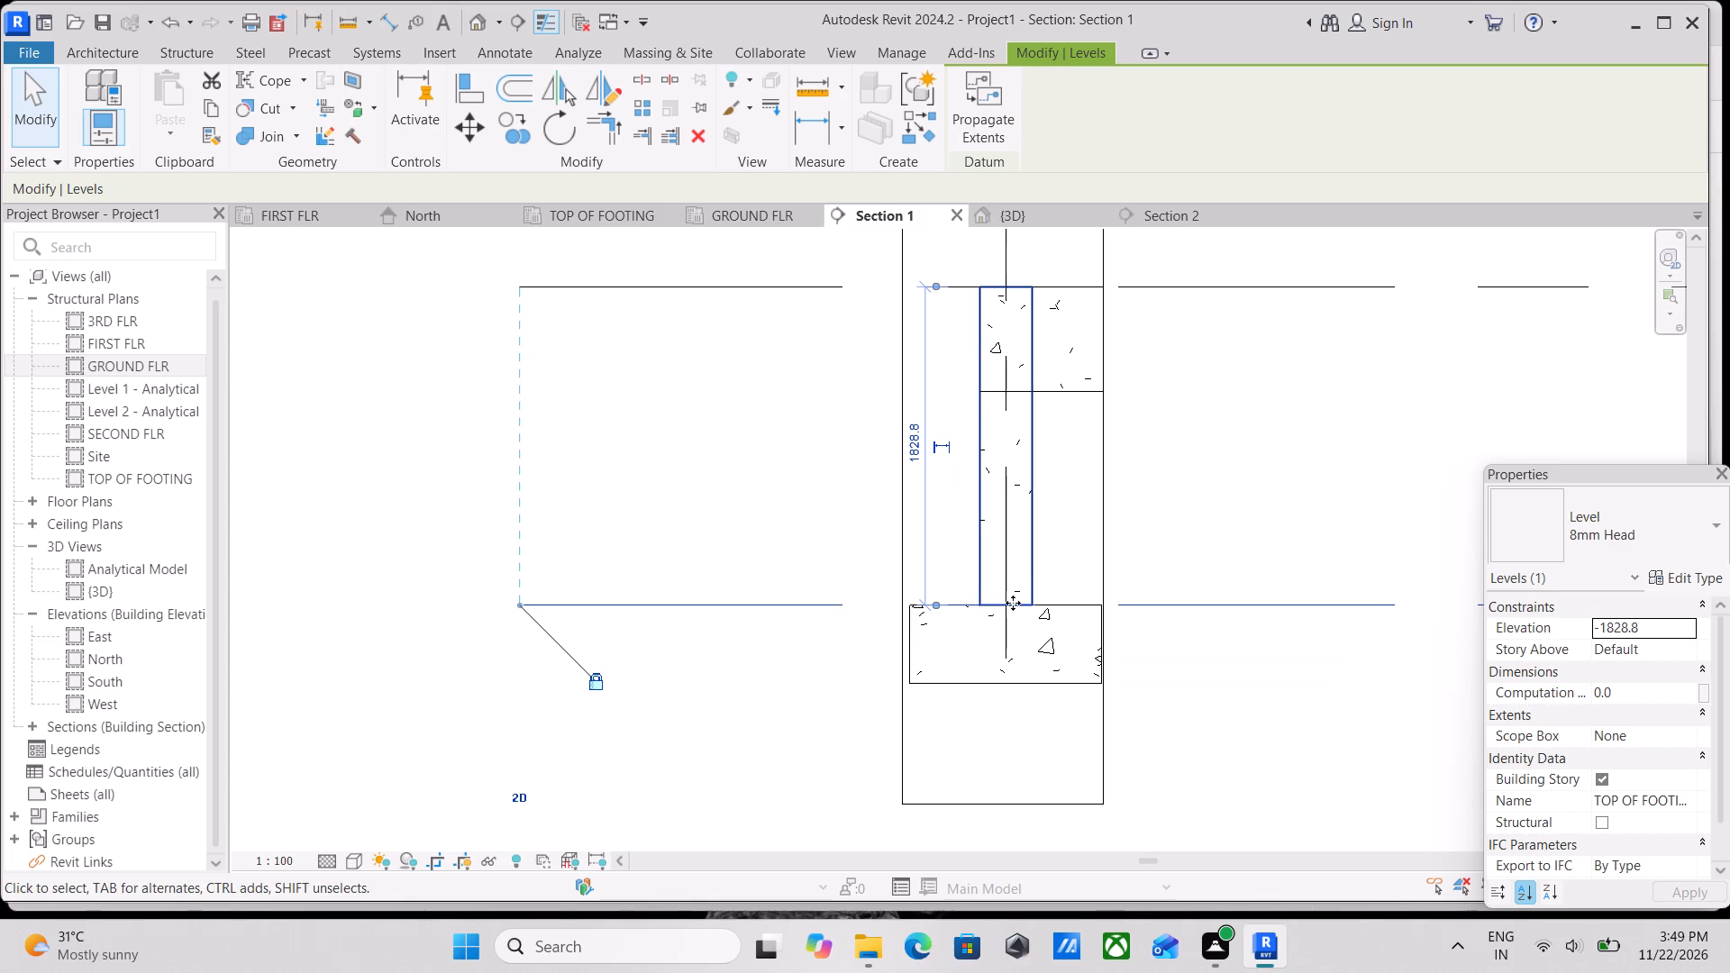
scroll(1013, 603, up, 3)
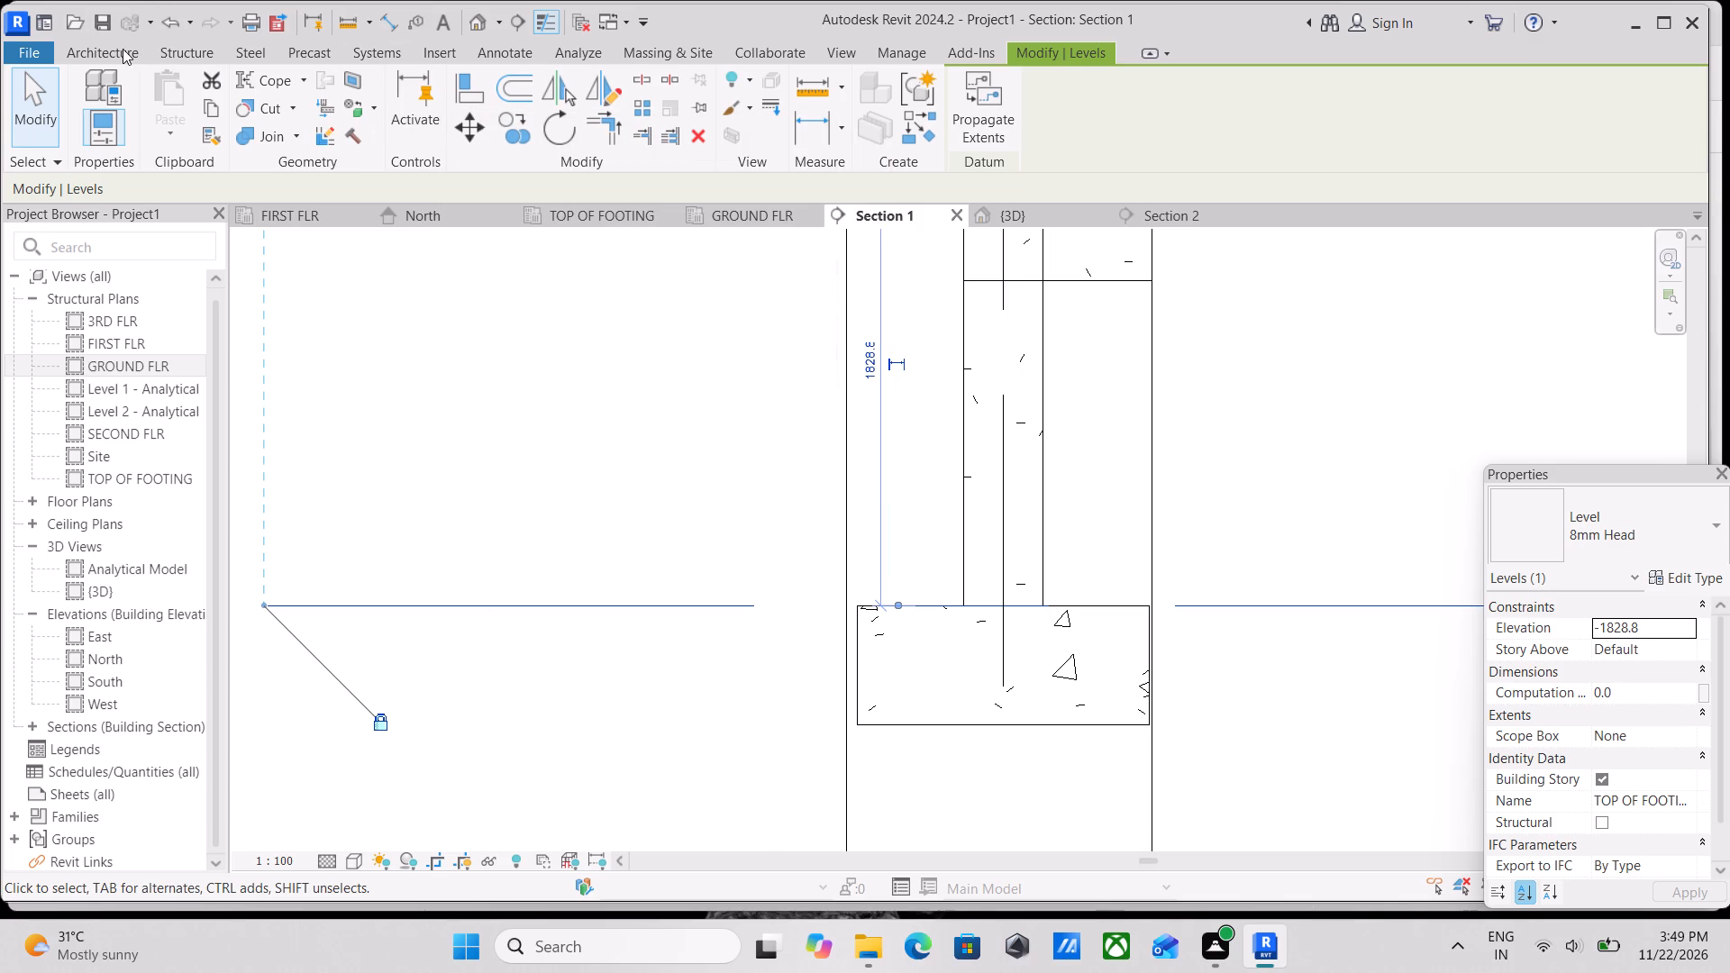
Place a 13M rebar of shape M_02 along the bottom of the corner footing, oriented parallel to the work plane.
click(123, 49)
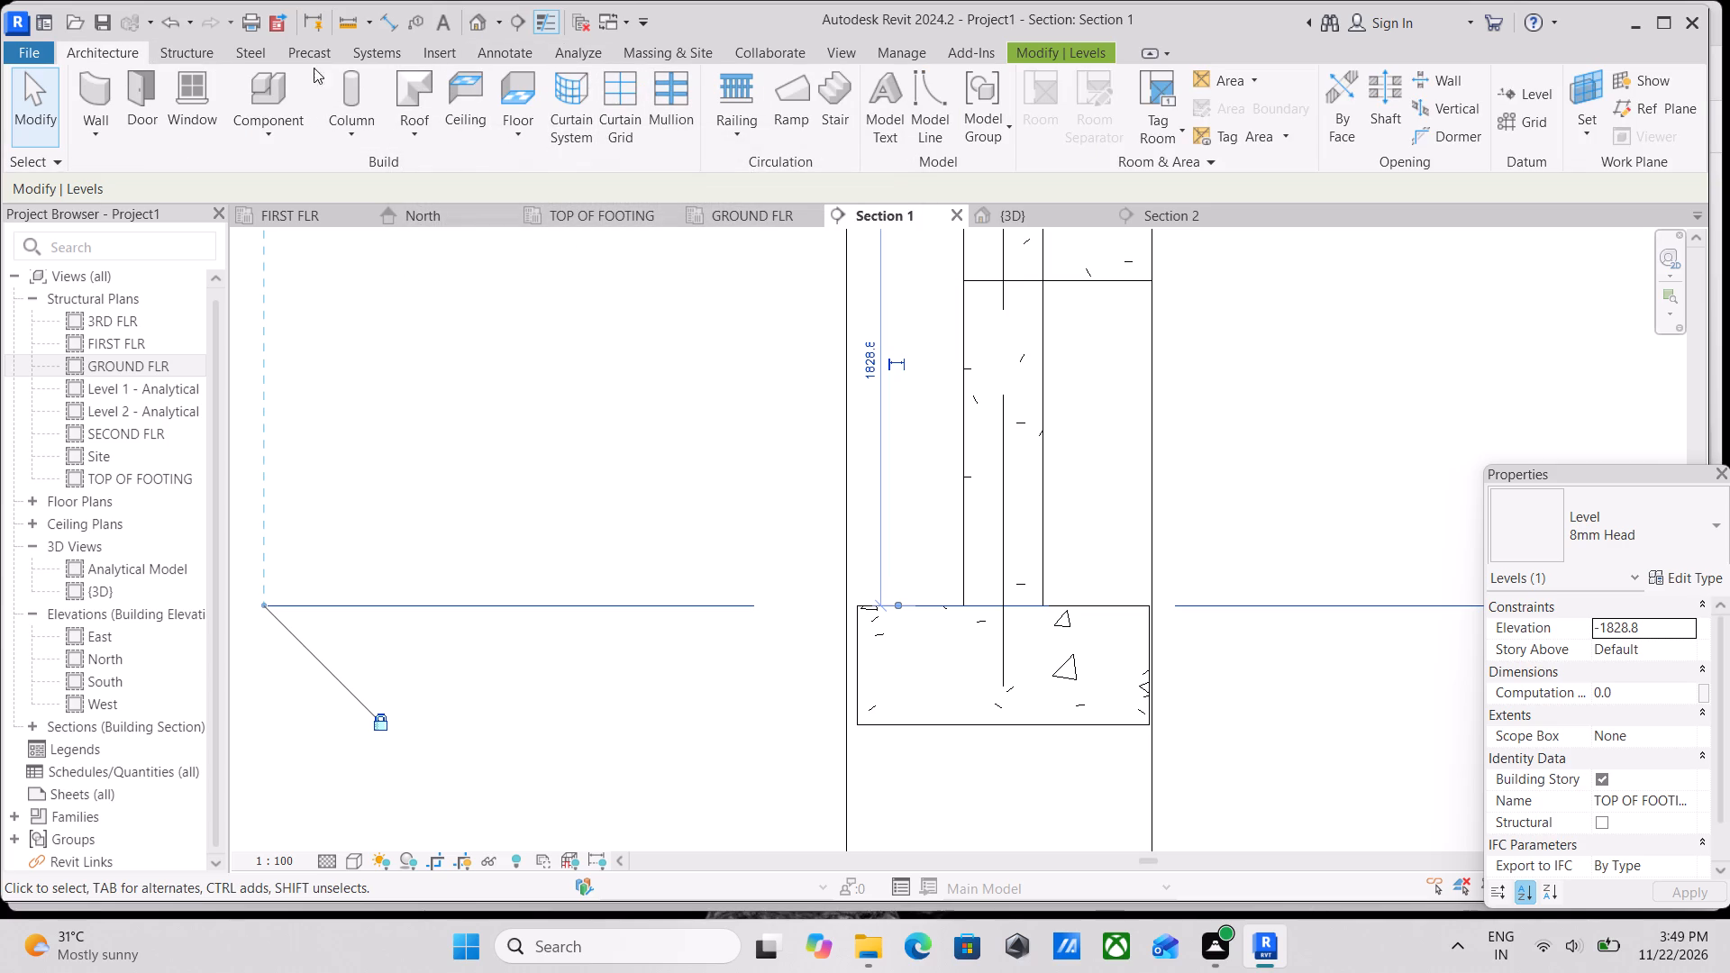
click(185, 55)
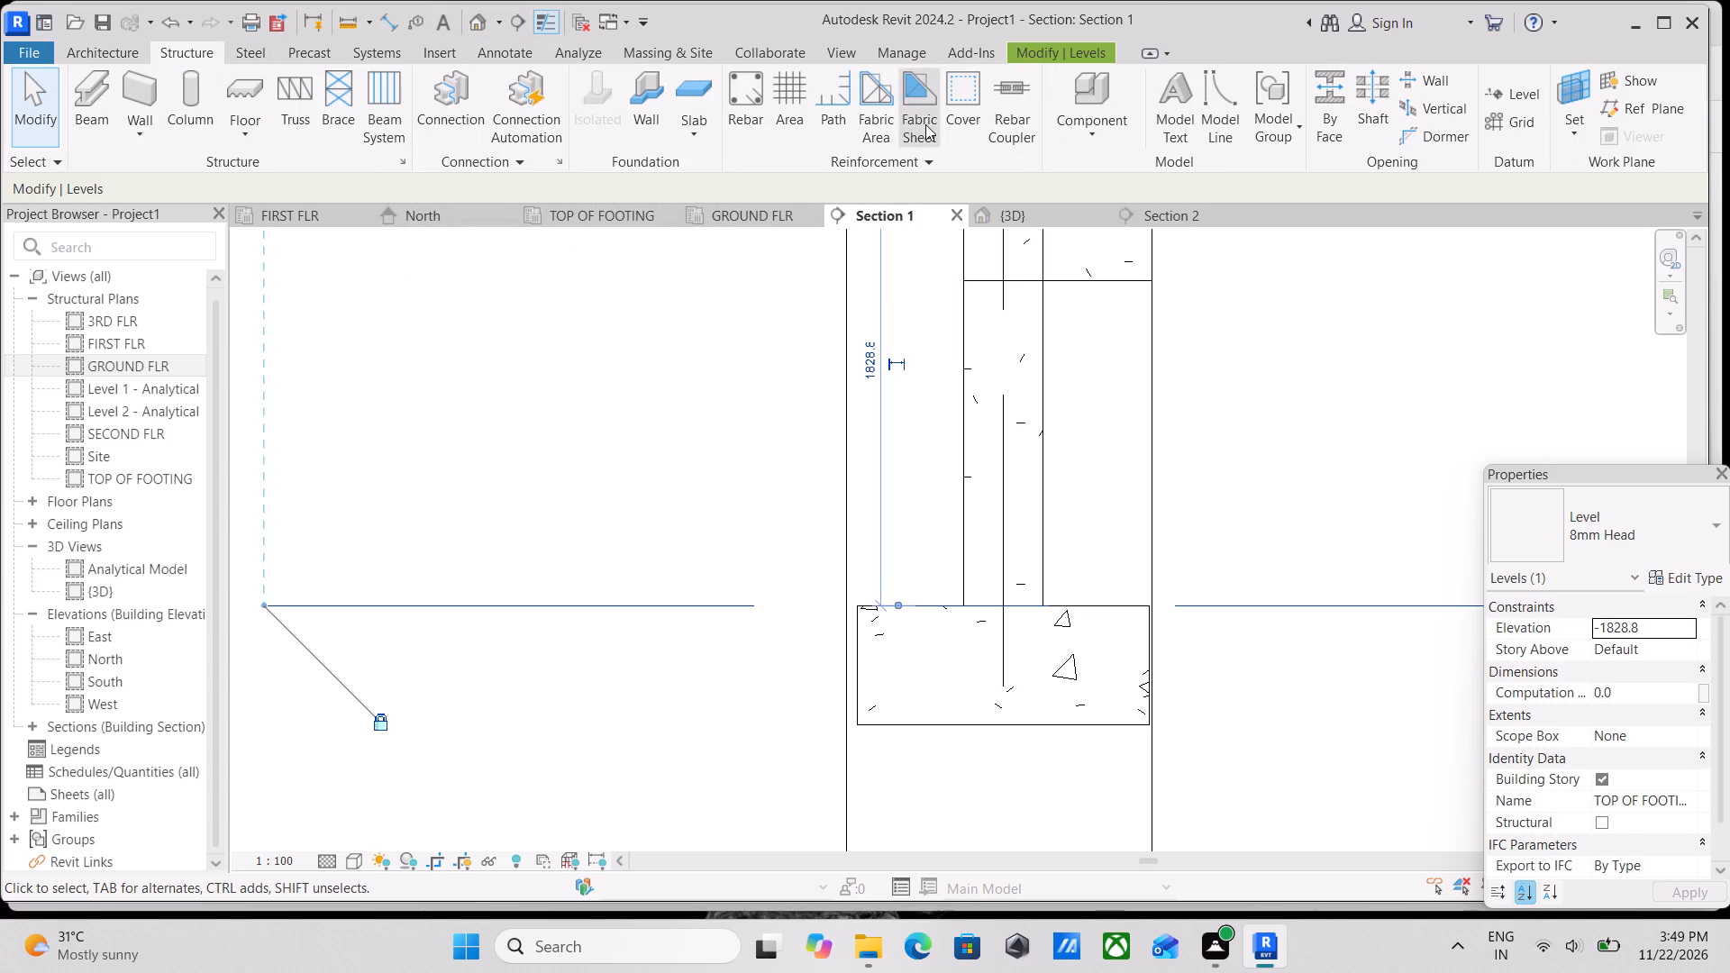
click(741, 100)
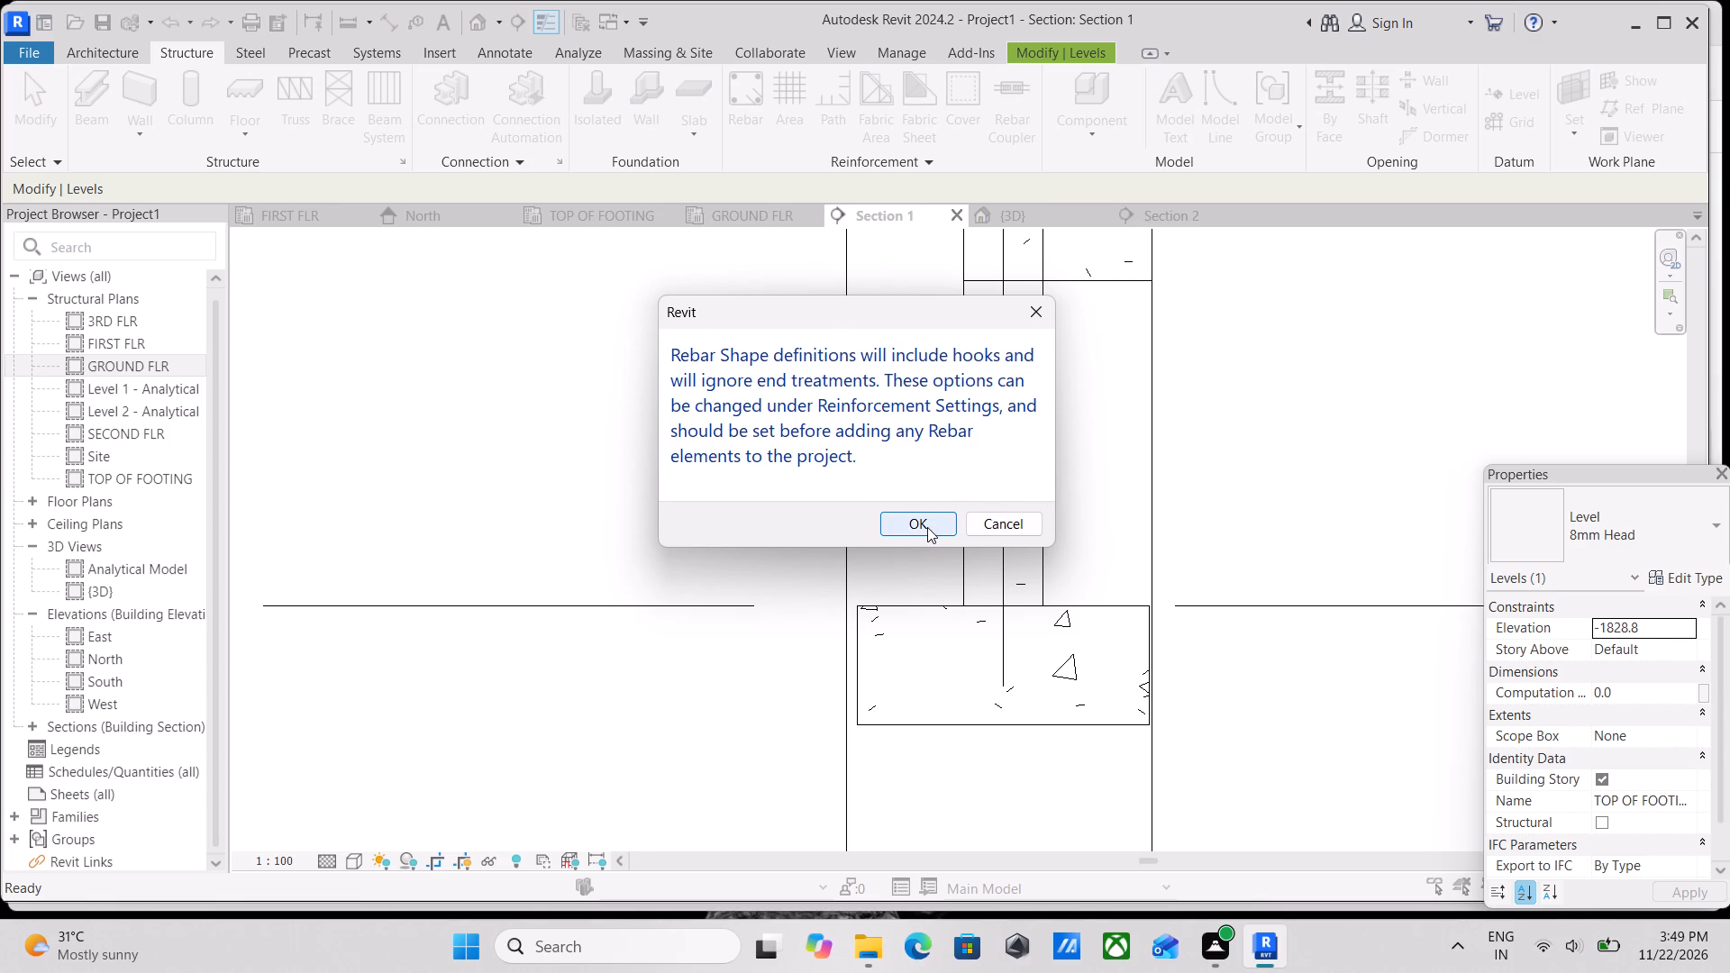
click(908, 514)
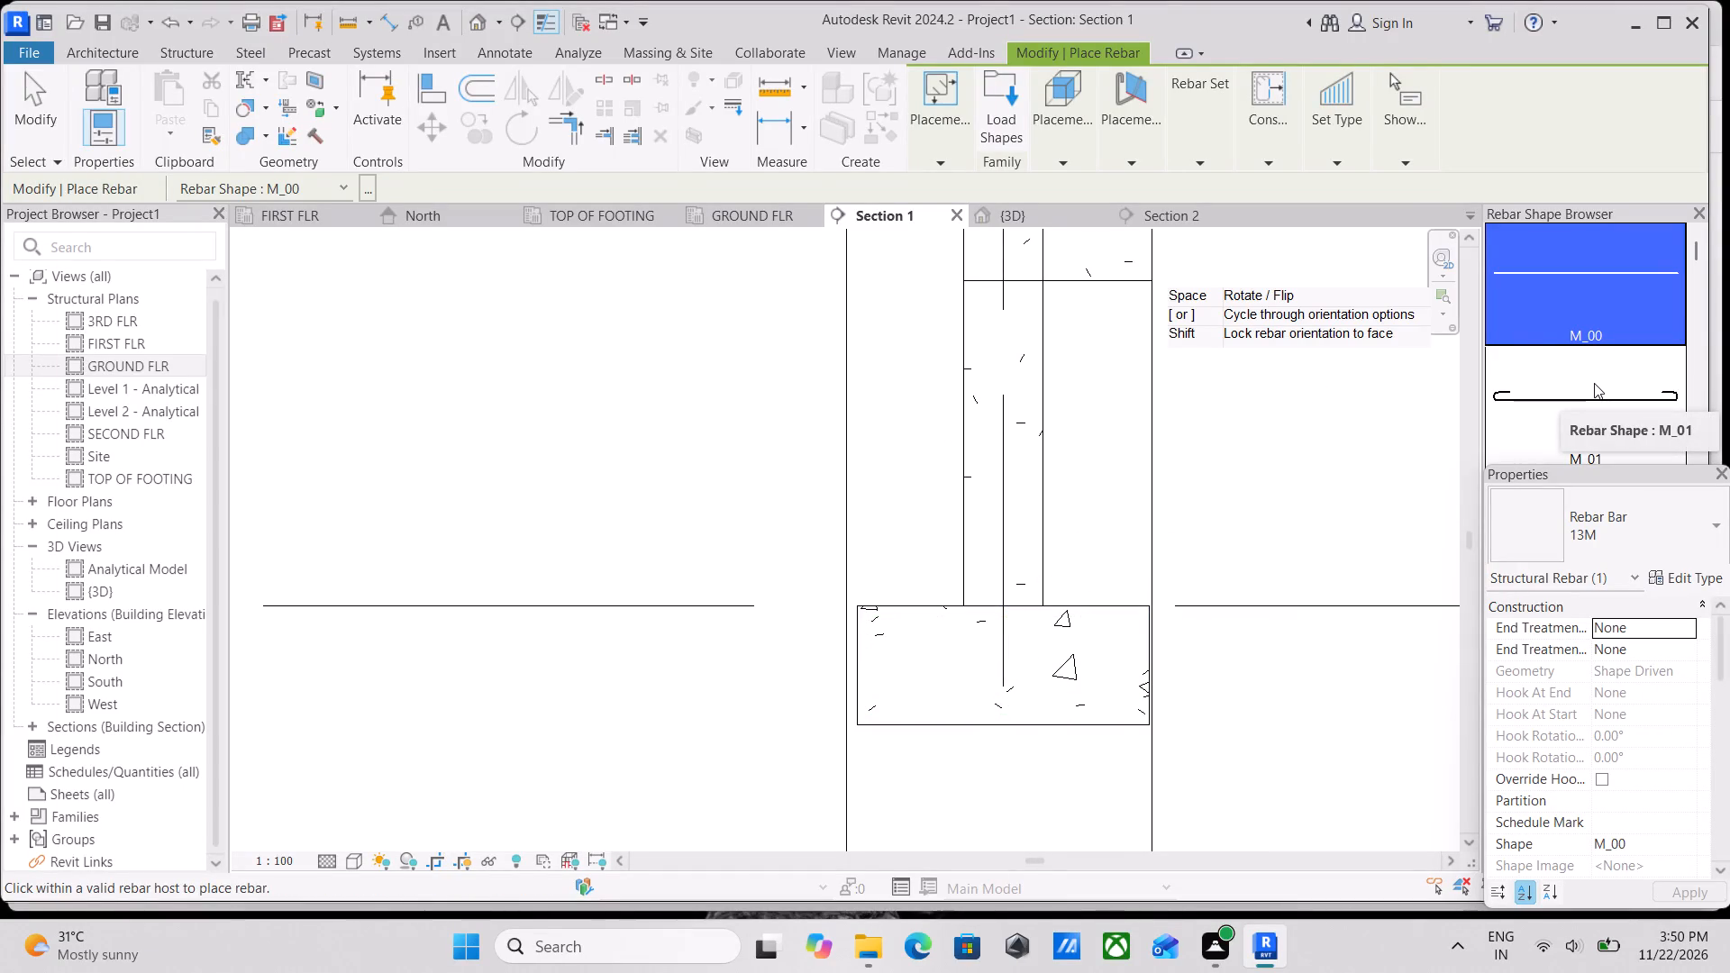
scroll(1594, 383, down, 4)
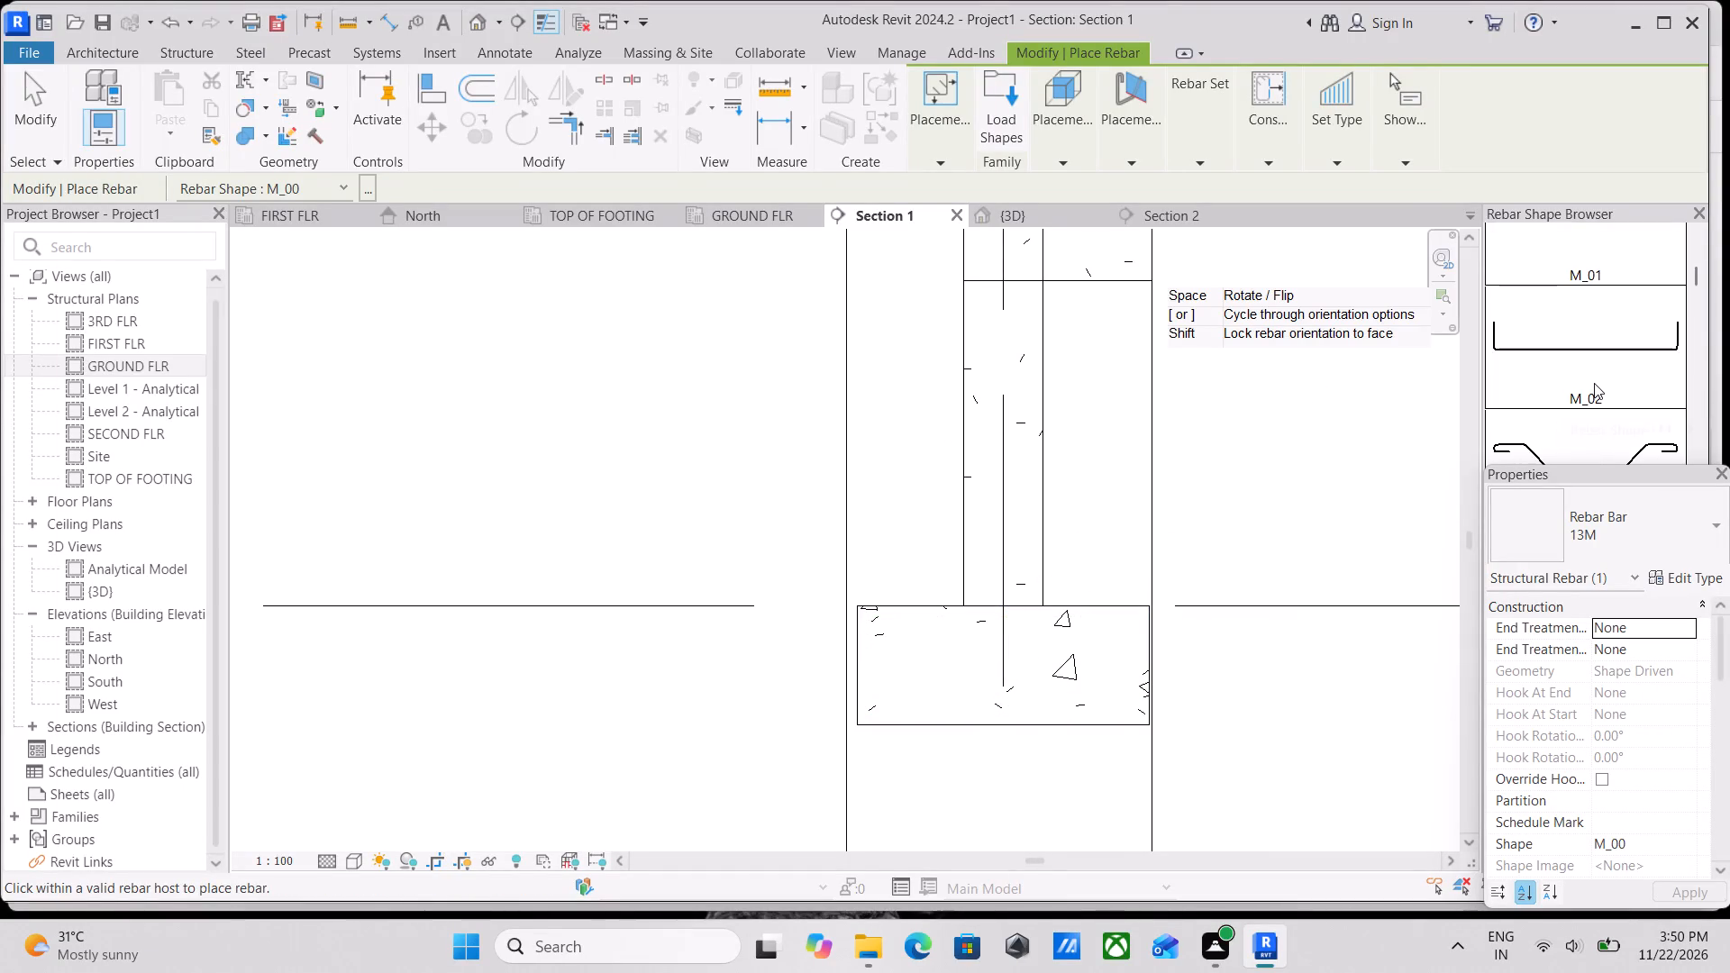
scroll(1594, 383, down, 10)
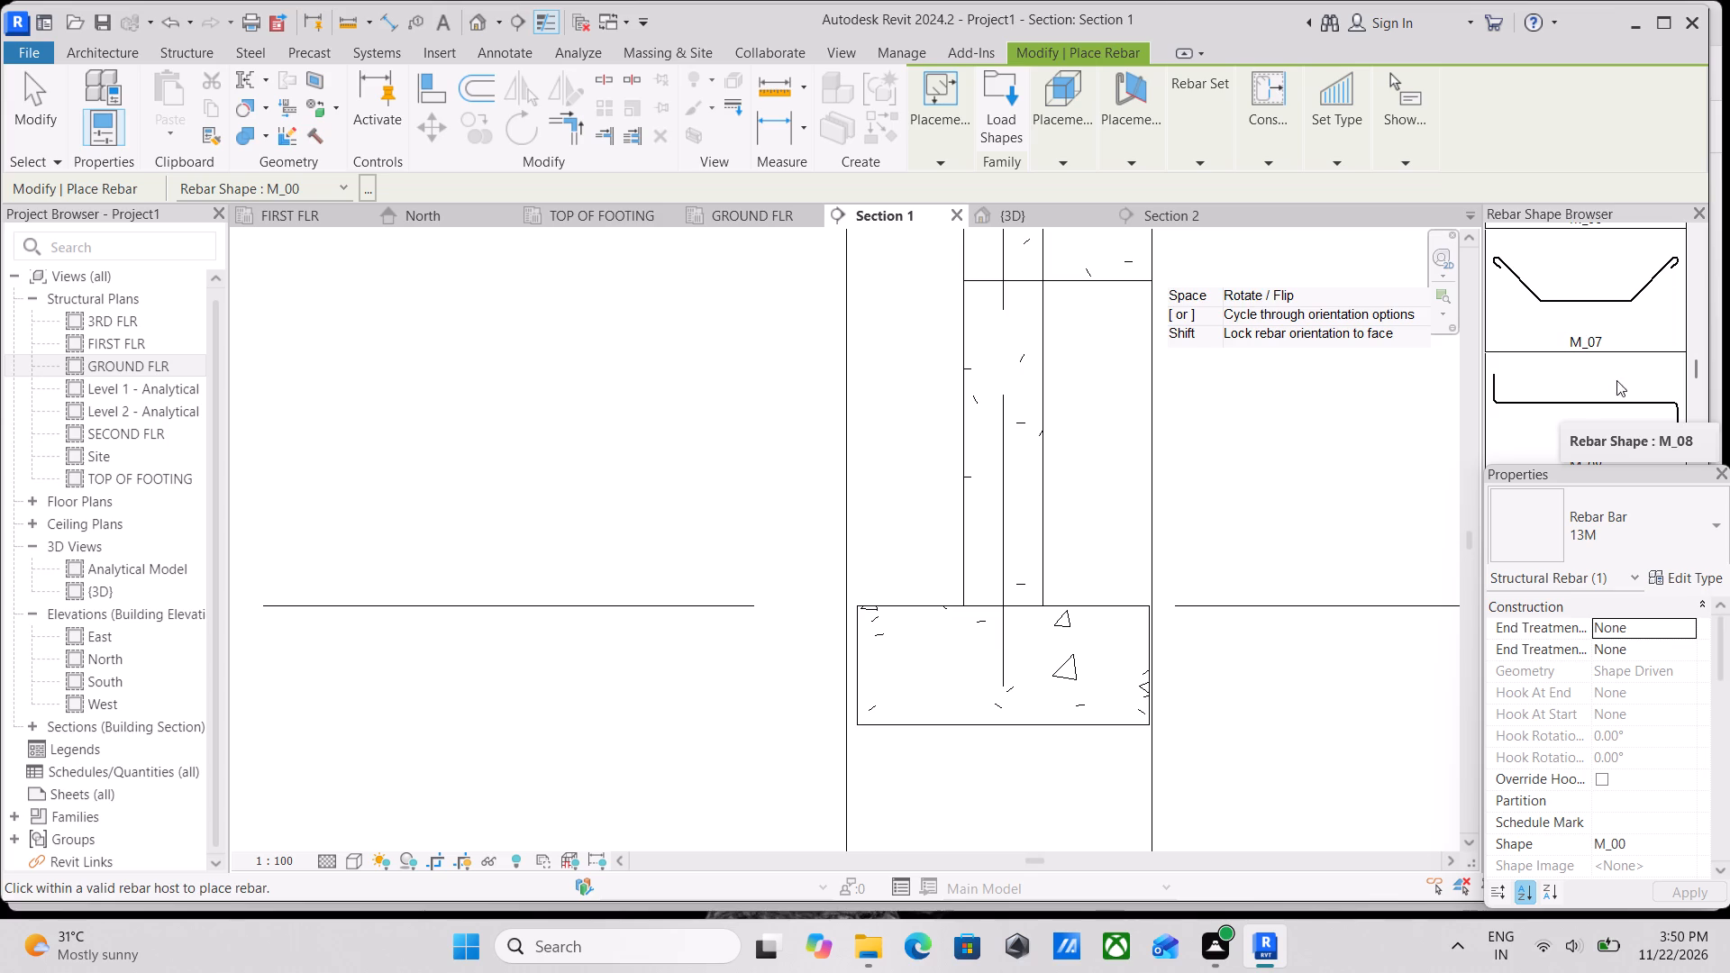
scroll(1616, 380, down, 15)
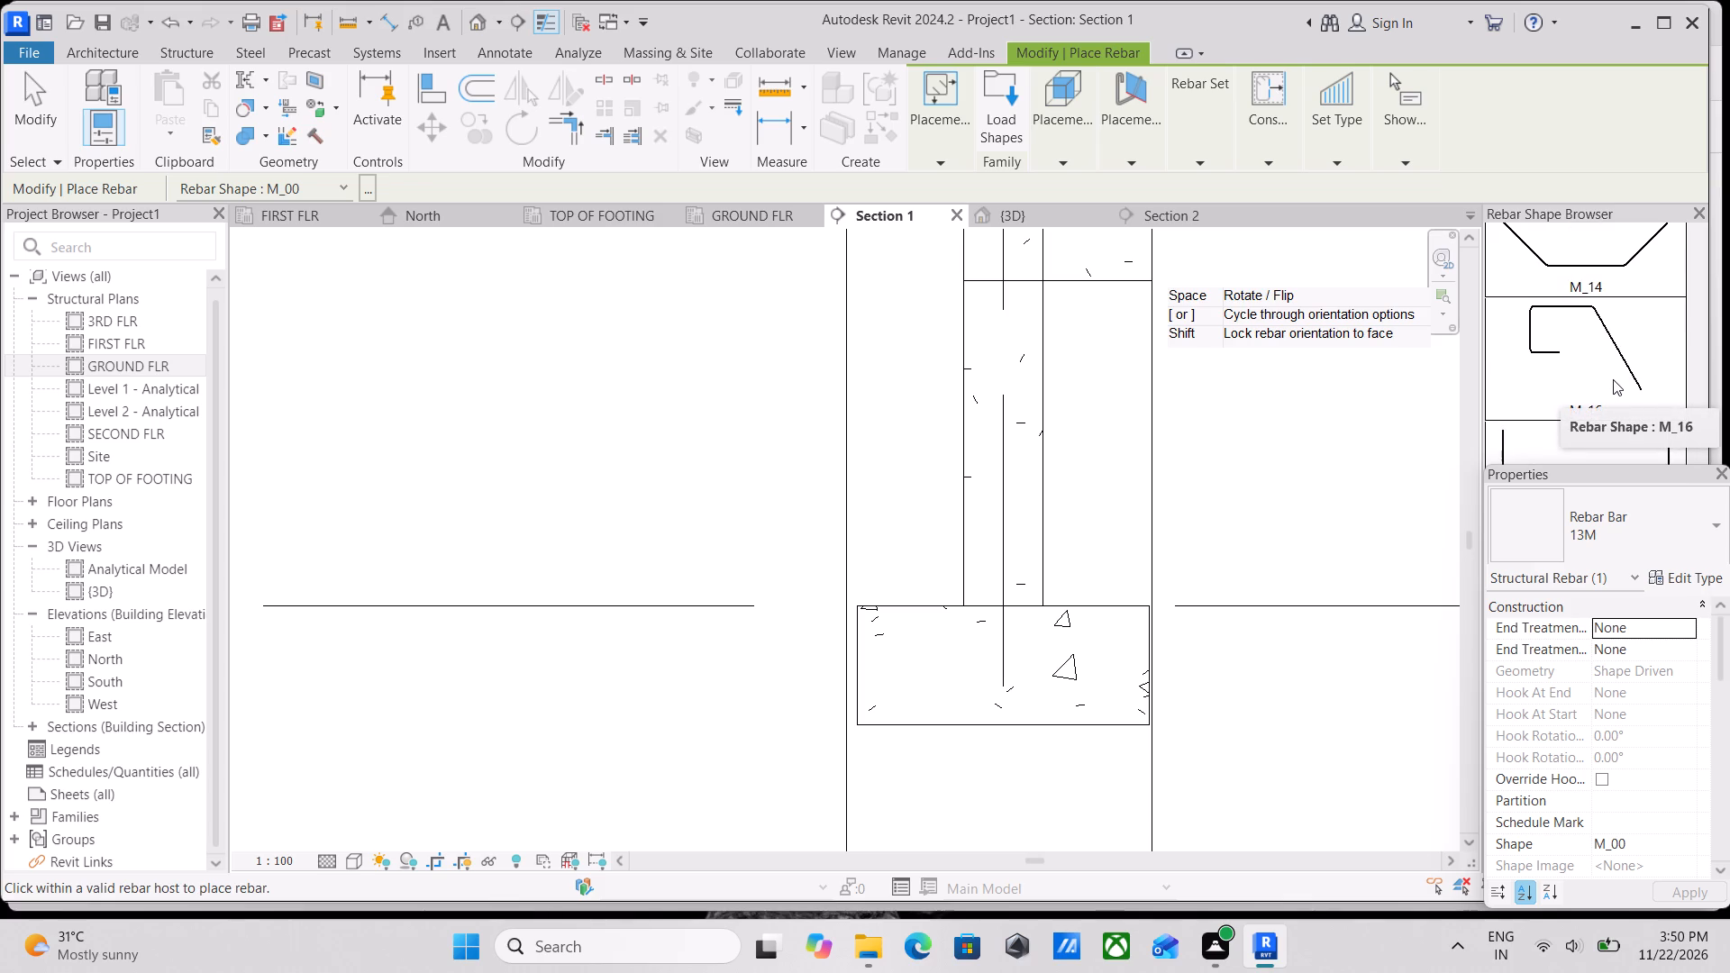
scroll(1613, 379, down, 1)
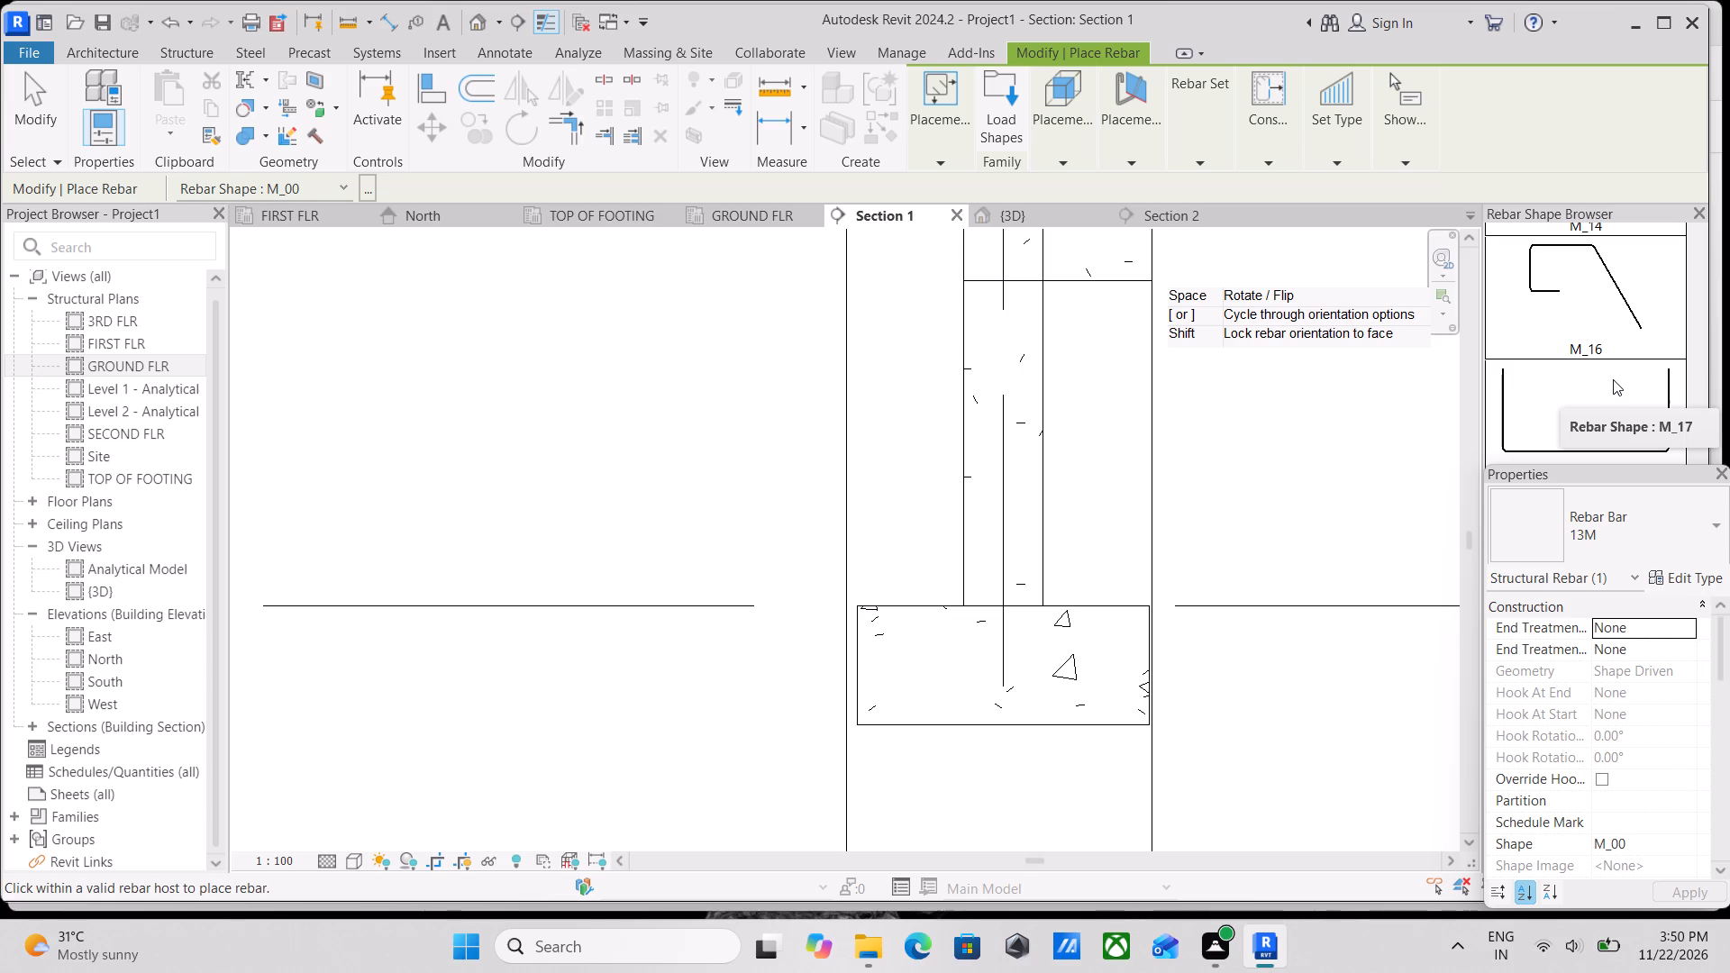
scroll(1613, 379, down, 1)
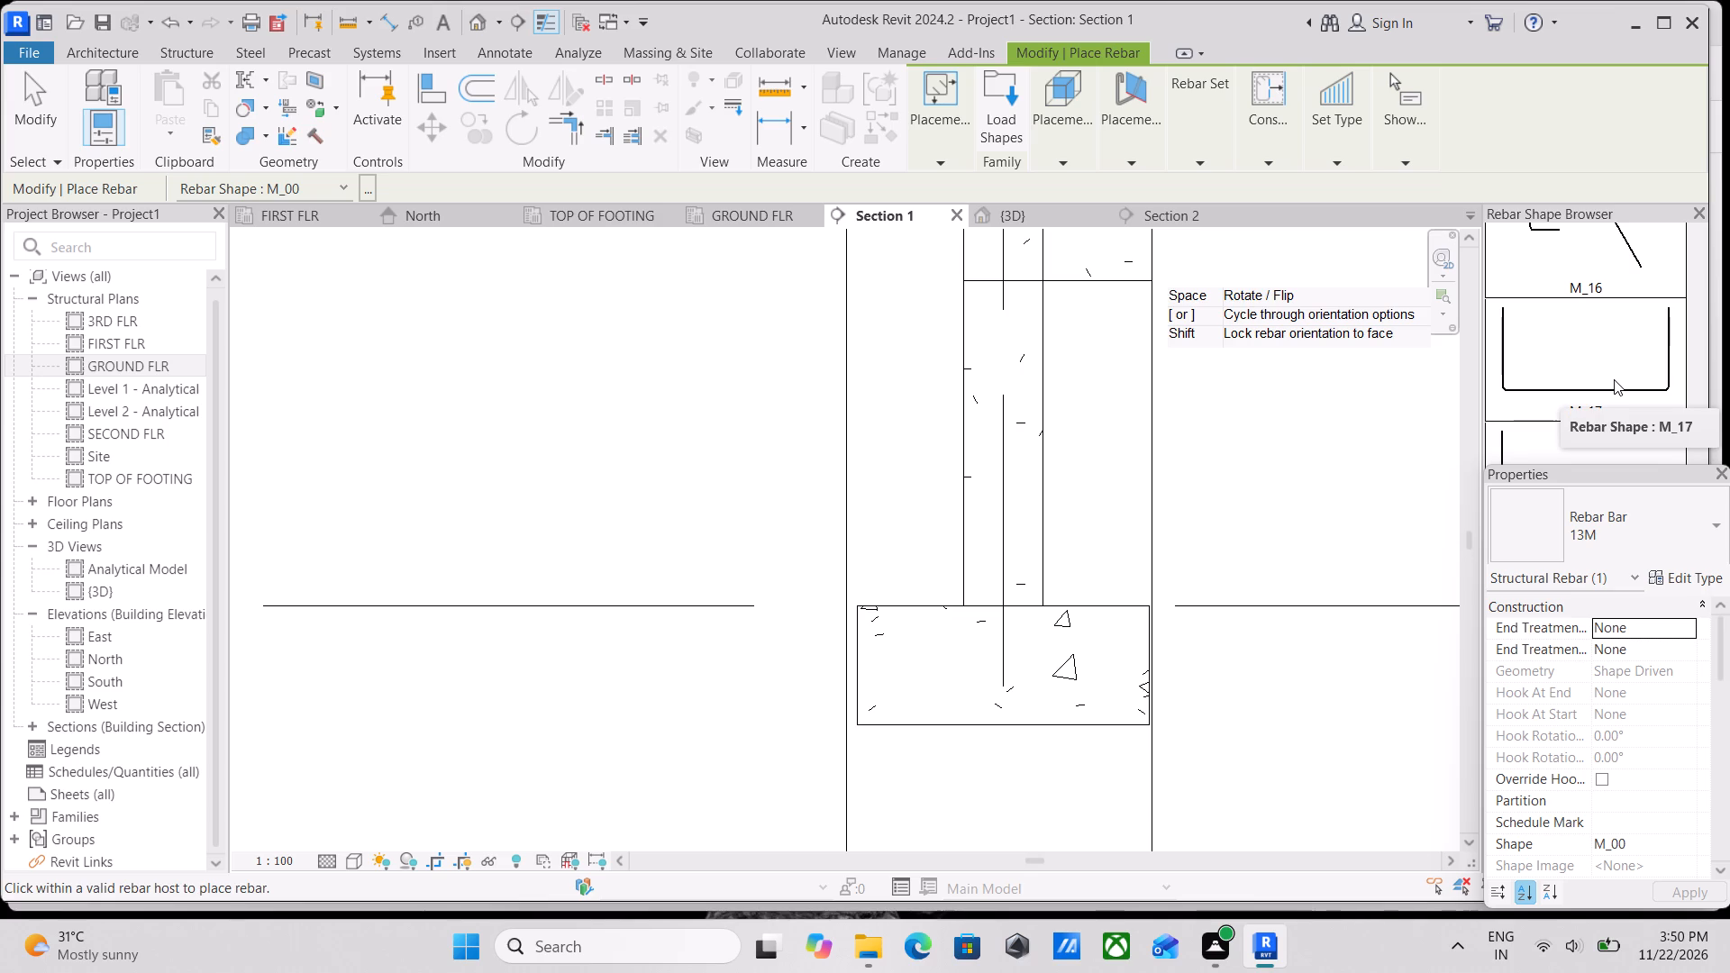
scroll(1614, 379, down, 2)
scroll(1614, 379, up, 2)
scroll(1614, 379, down, 4)
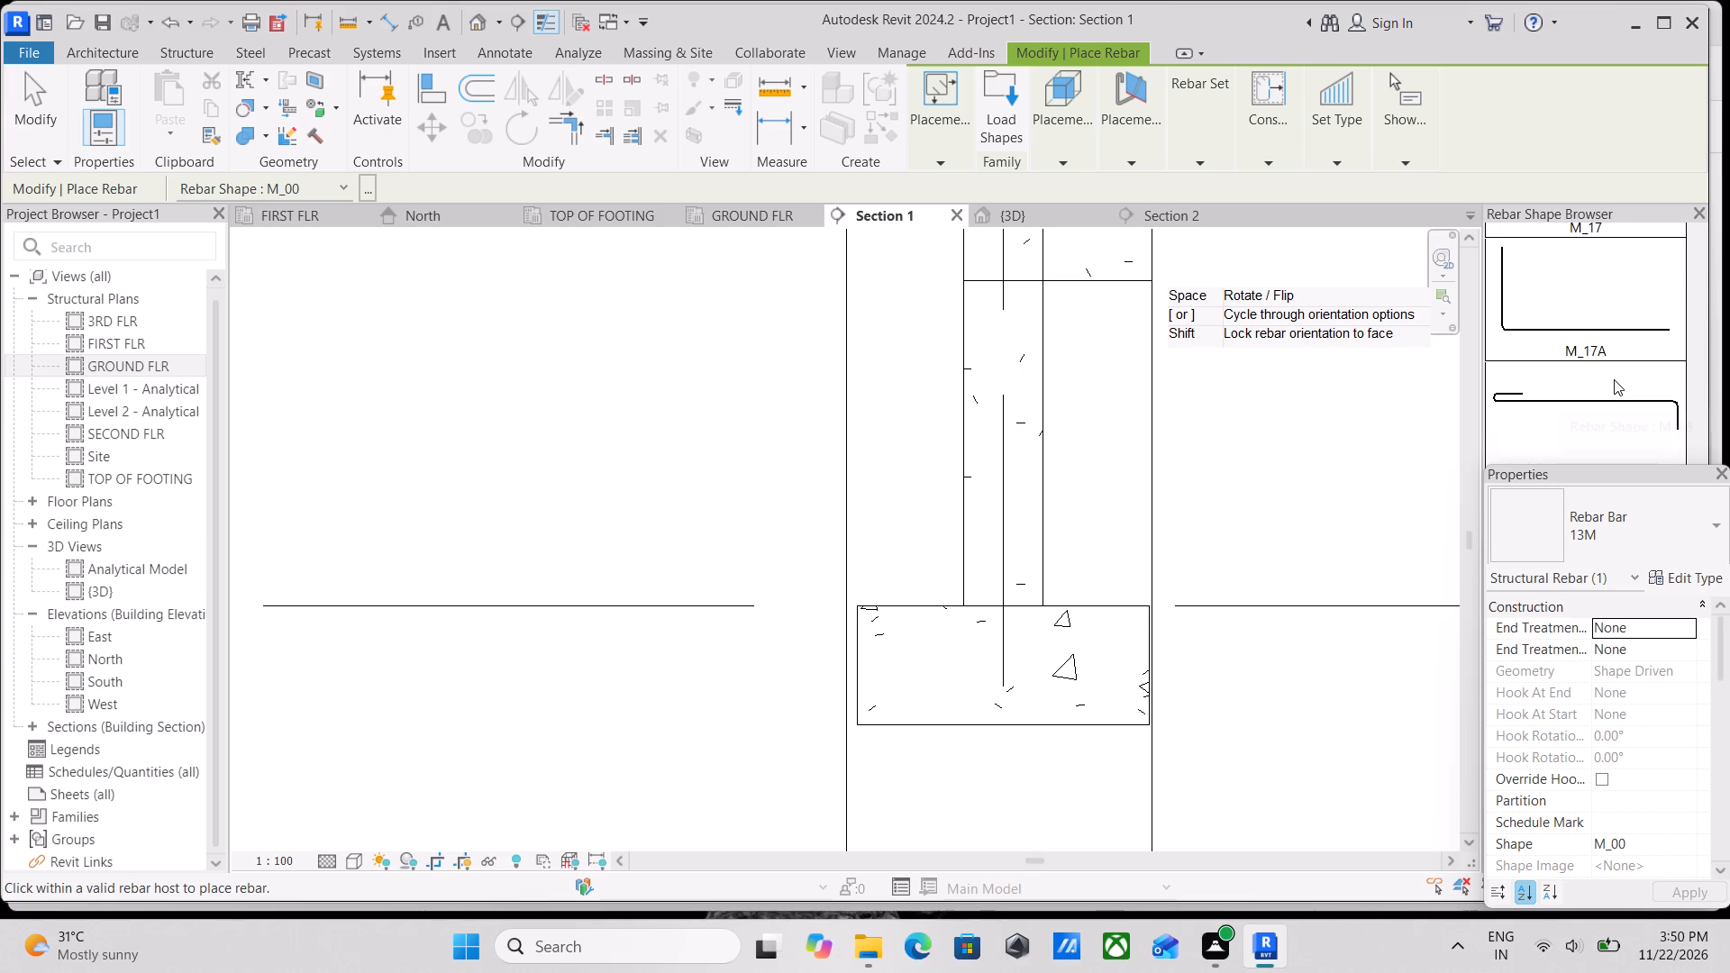
scroll(1614, 379, down, 9)
scroll(1613, 380, up, 13)
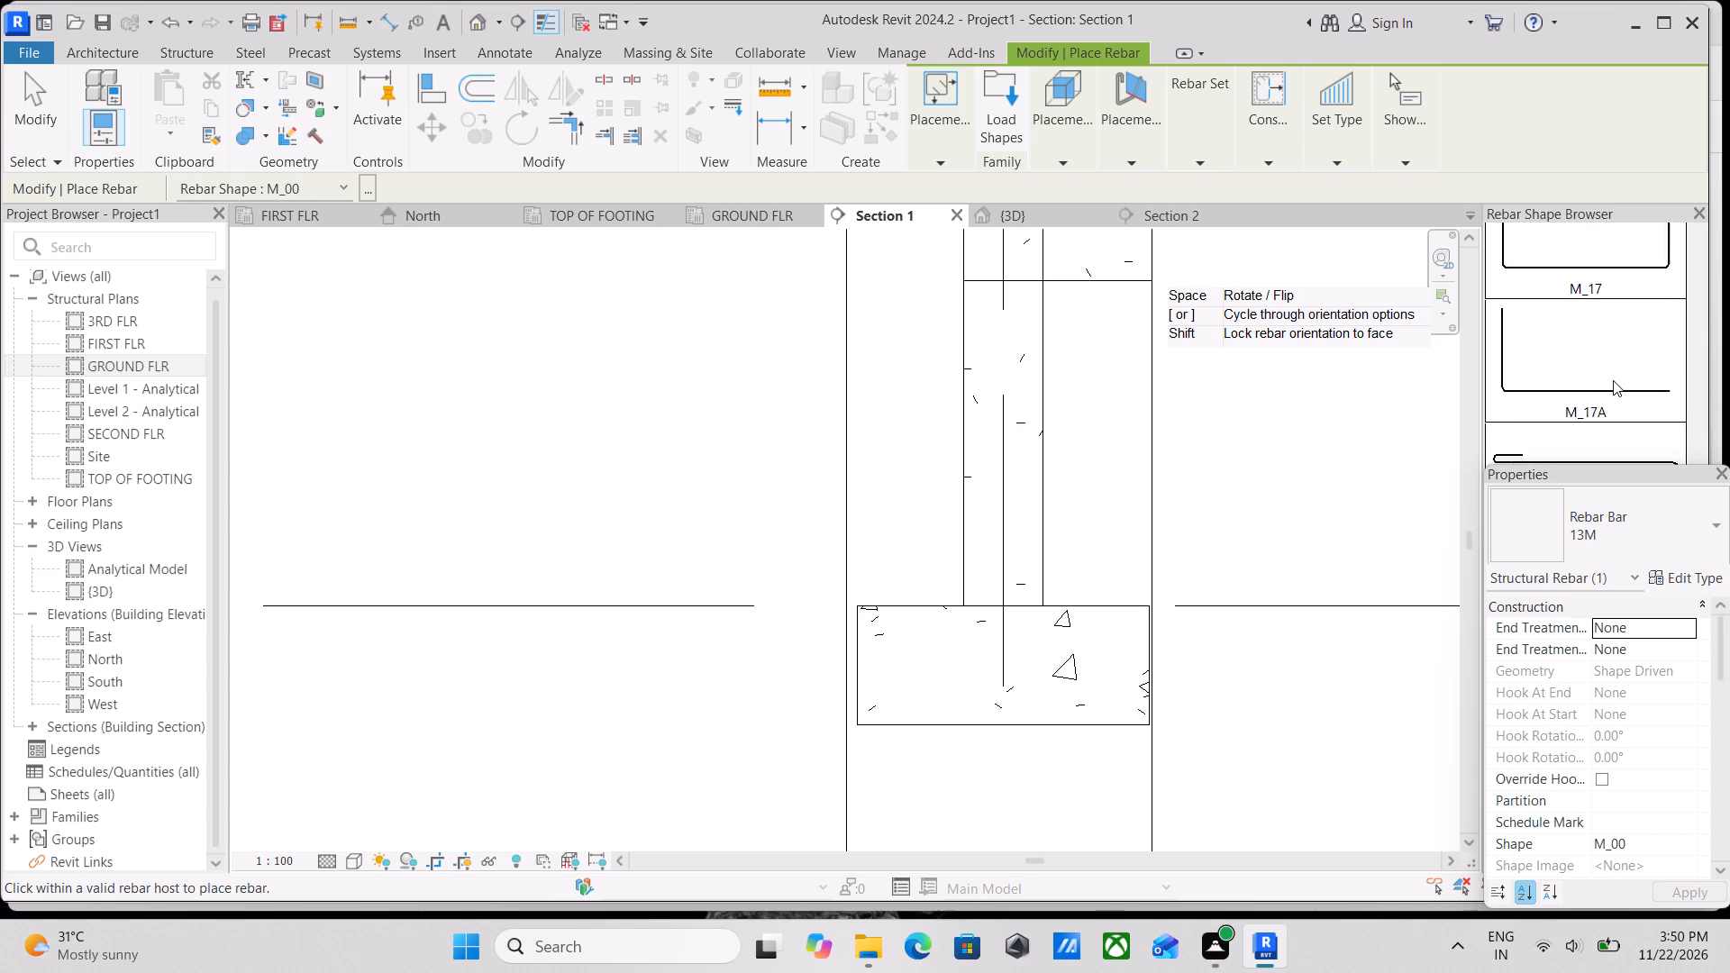
scroll(1613, 380, up, 20)
scroll(1613, 380, up, 9)
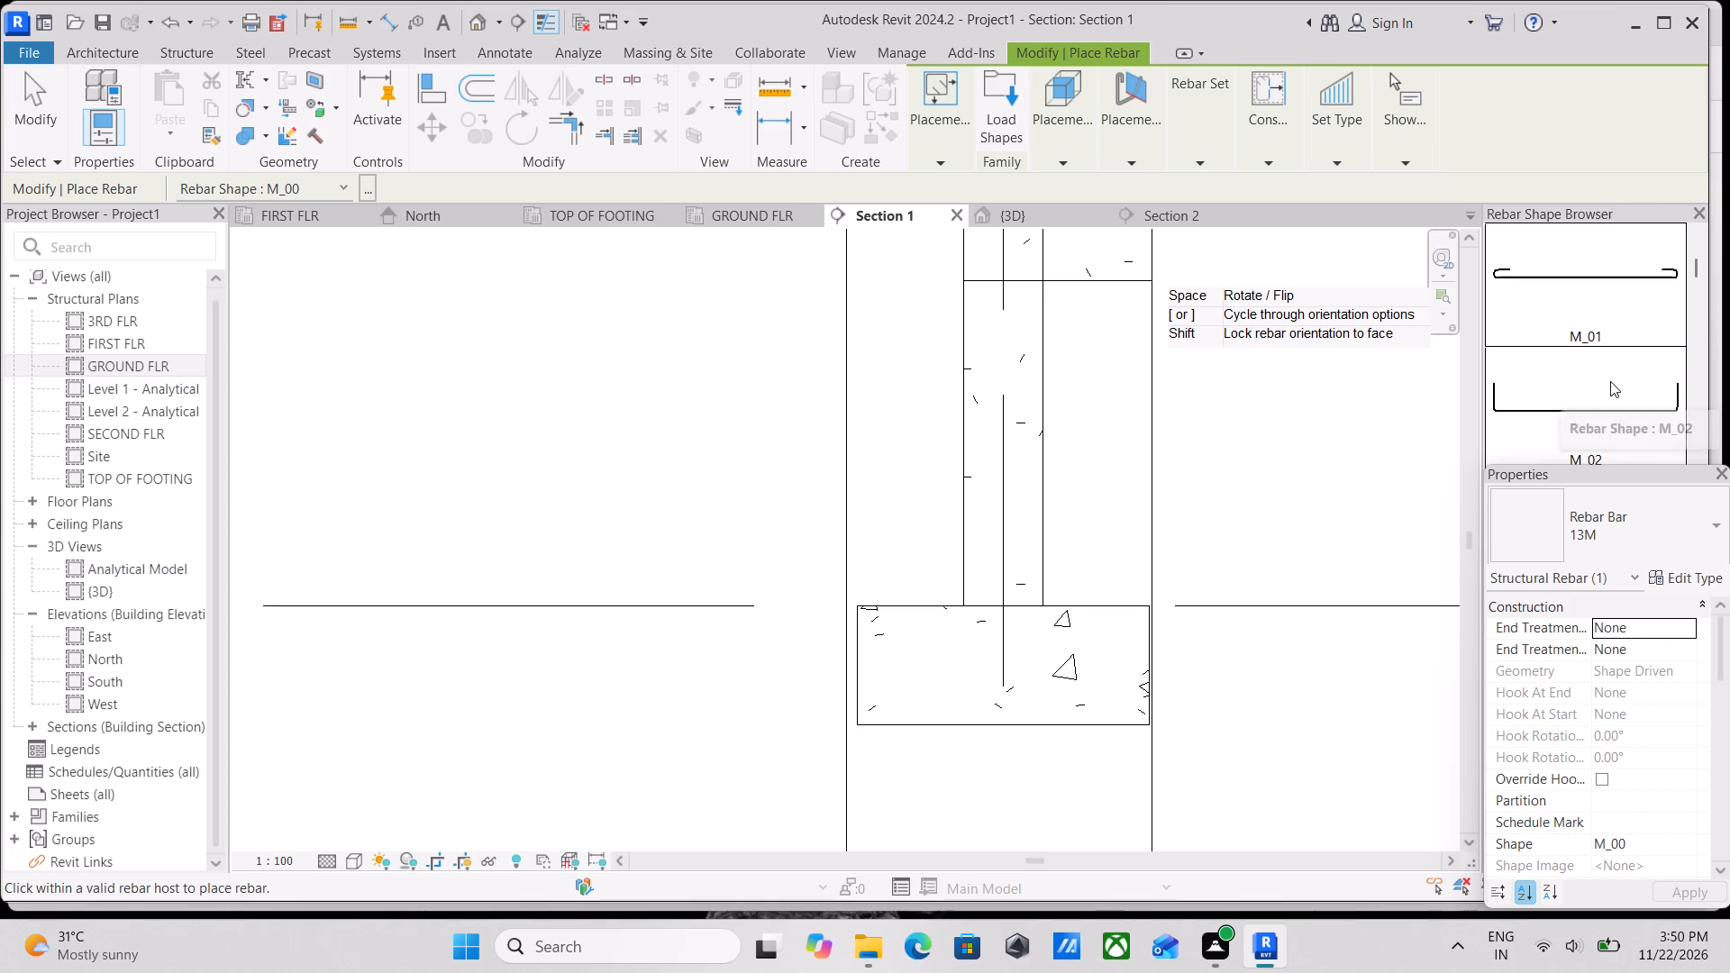
scroll(1610, 381, up, 1)
scroll(1610, 382, down, 2)
click(1610, 348)
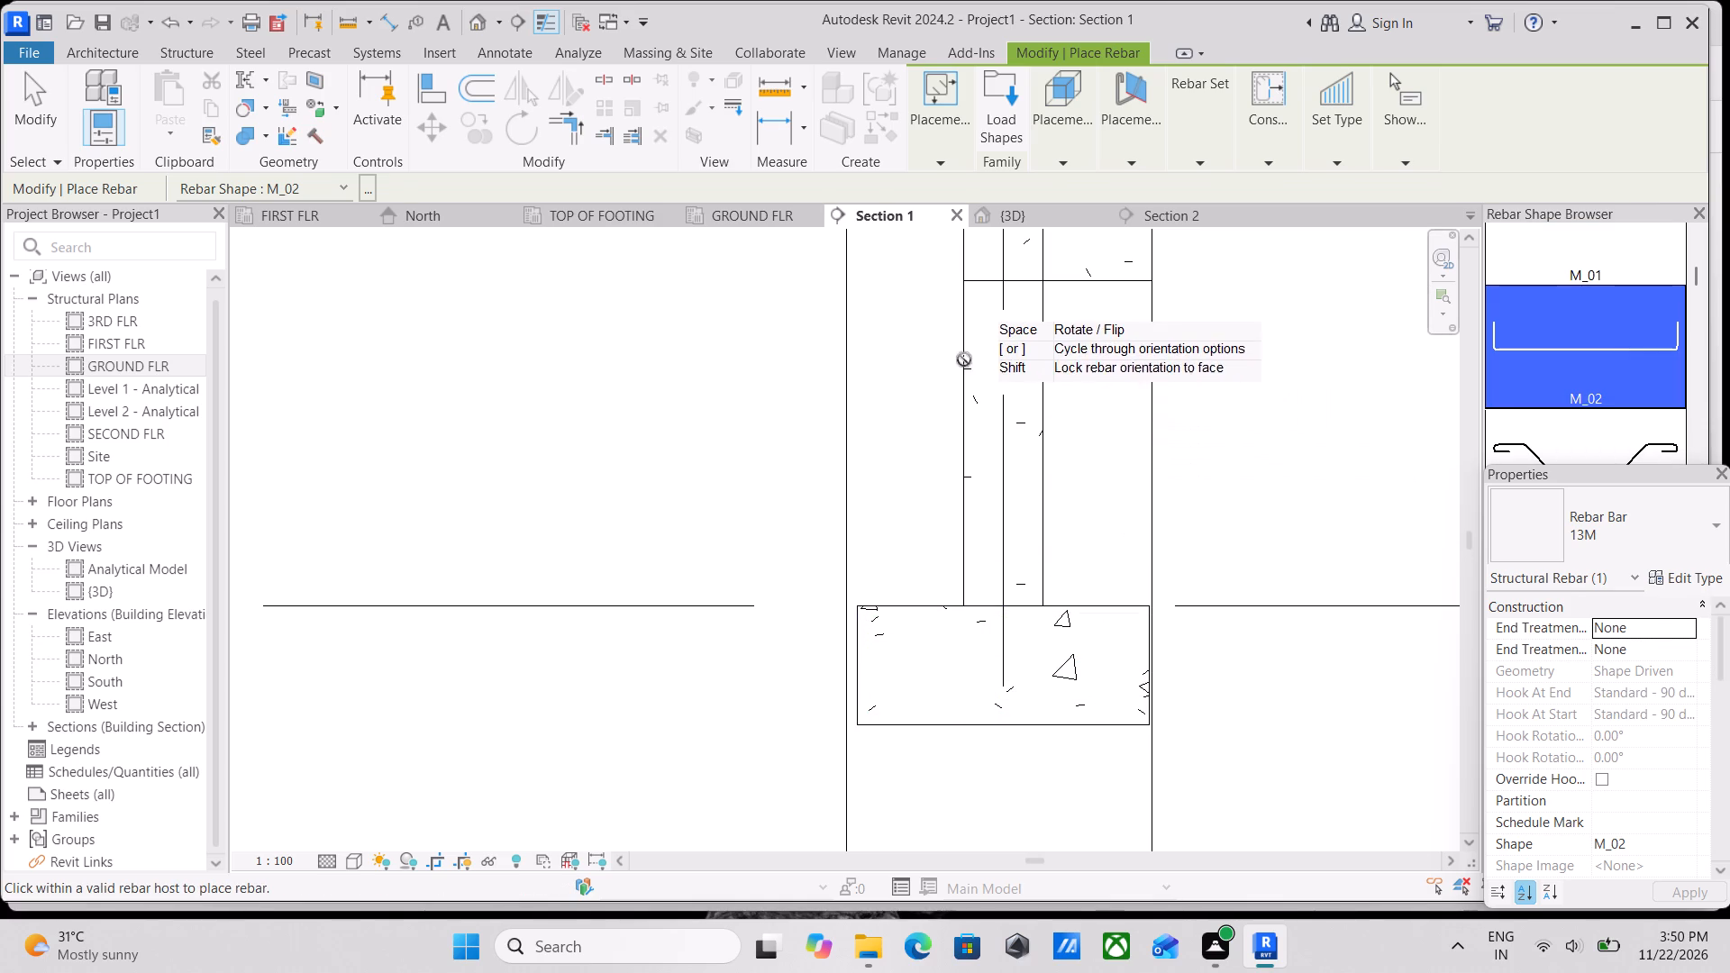
click(1148, 145)
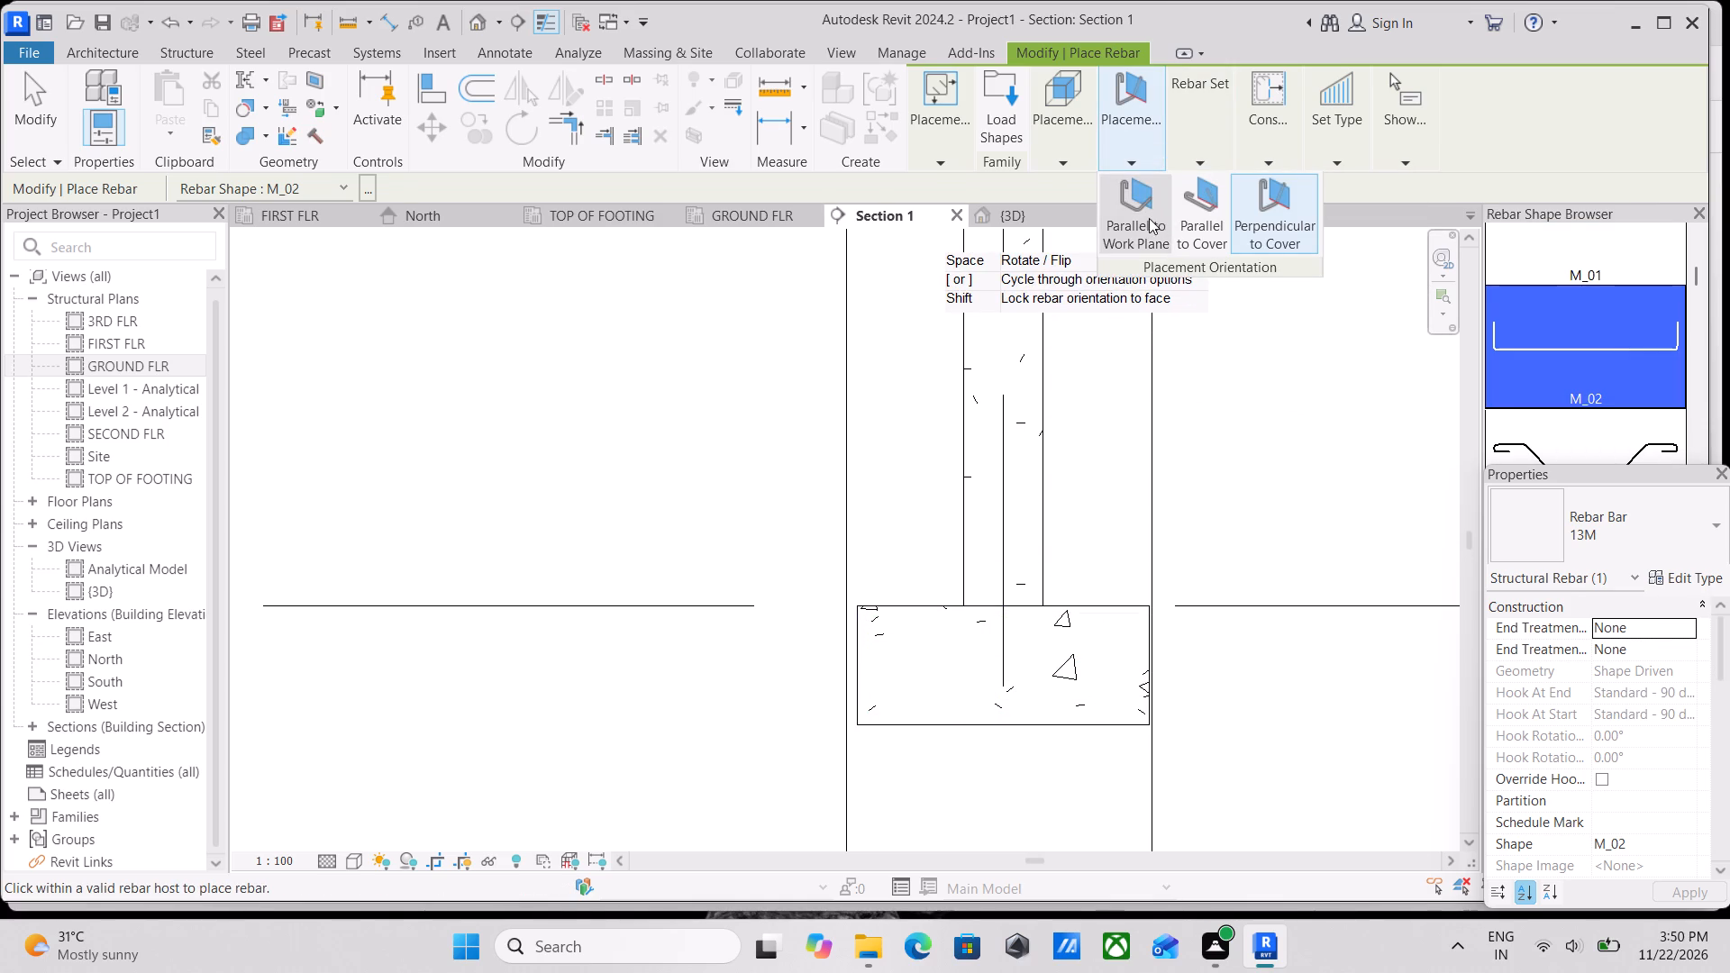
click(1149, 218)
scroll(954, 705, up, 4)
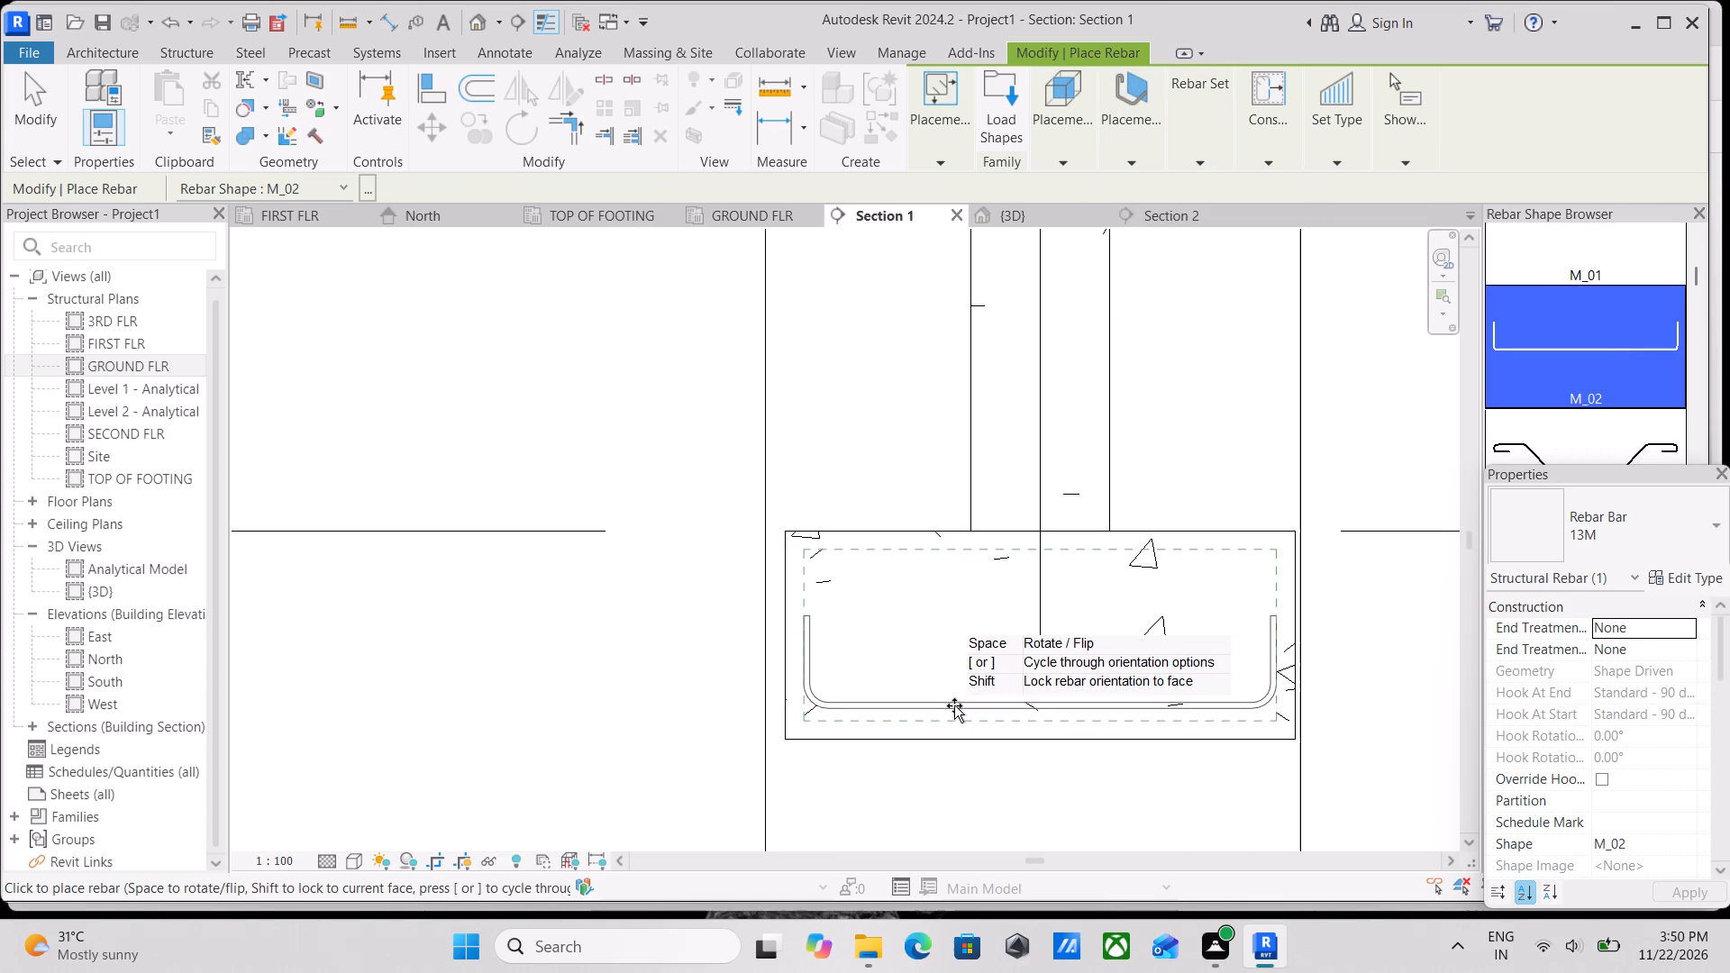
scroll(954, 705, up, 7)
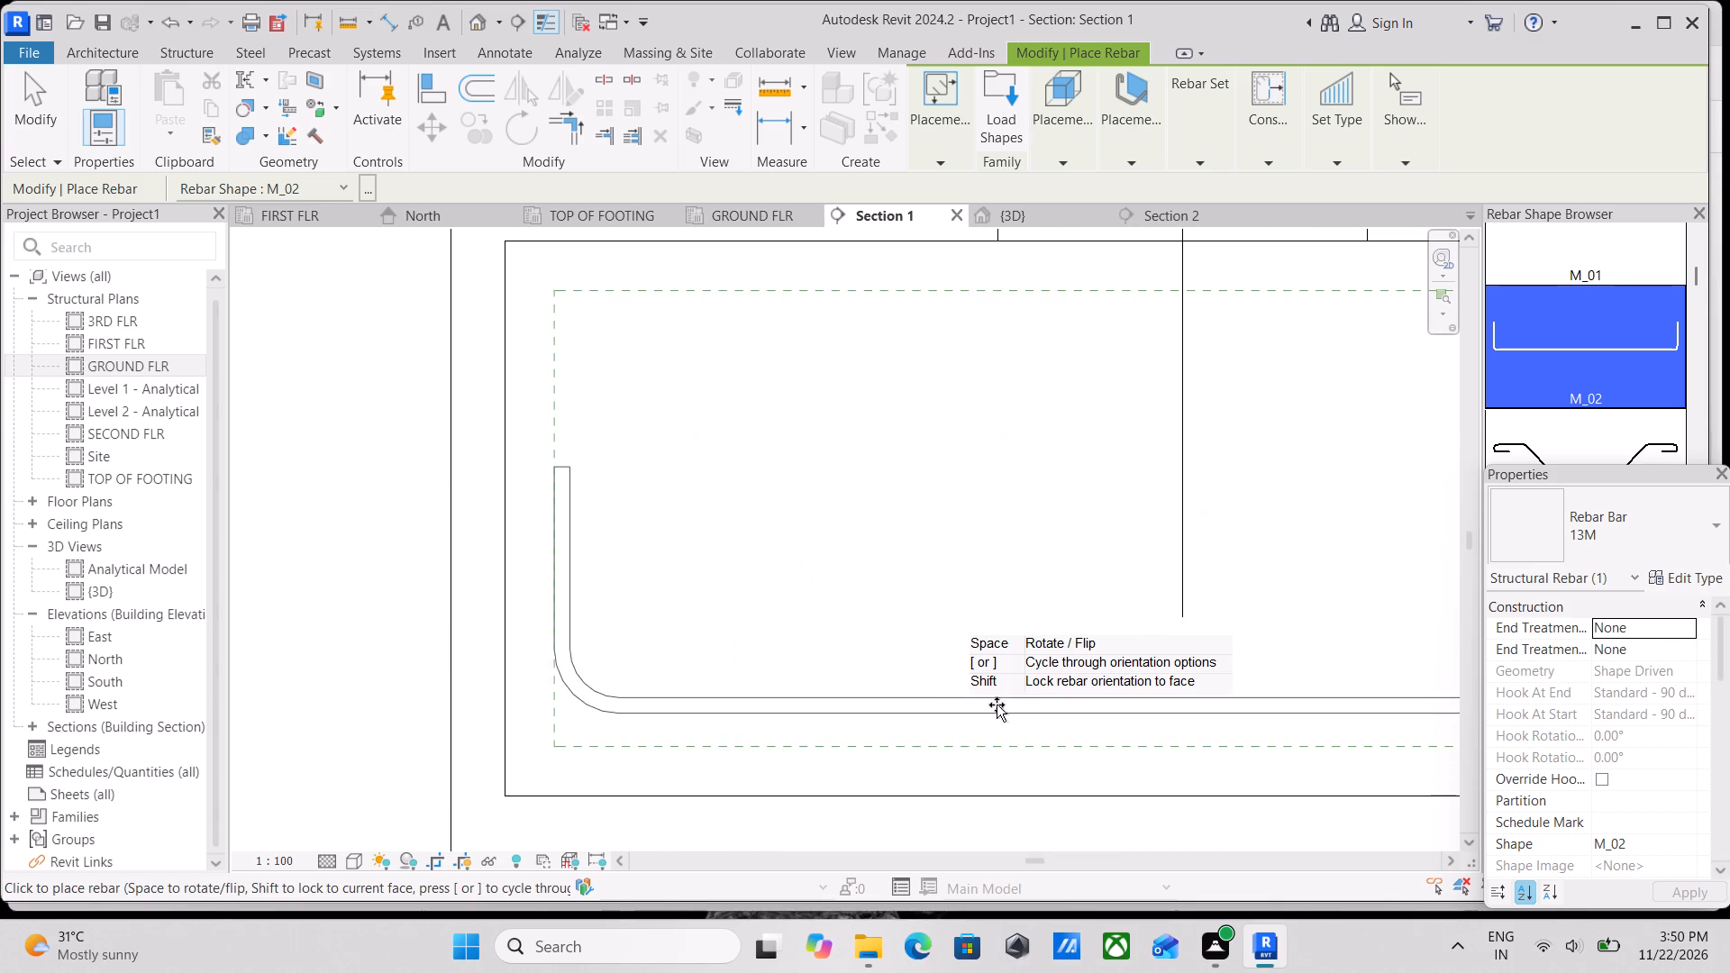
scroll(1101, 714, down, 2)
middle_drag(1086, 711, 760, 705)
scroll(760, 705, down, 2)
click(905, 706)
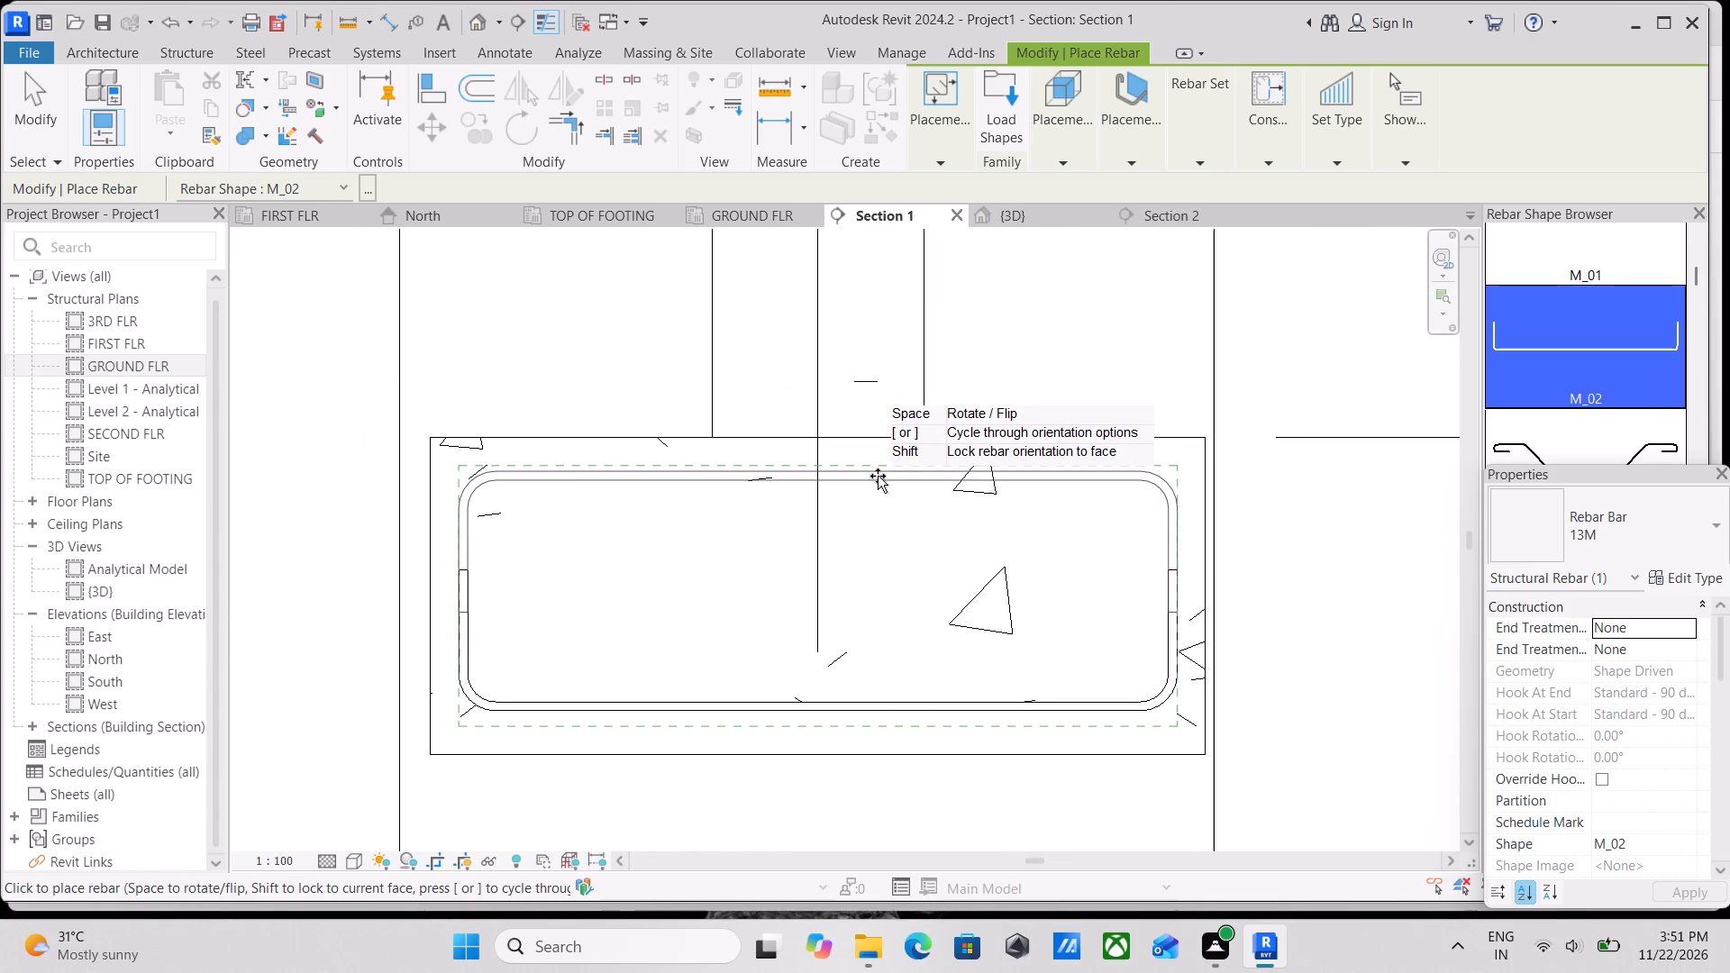
Place an inverted 13M rebar of shape M_02 along the top of the corner footing.
click(878, 476)
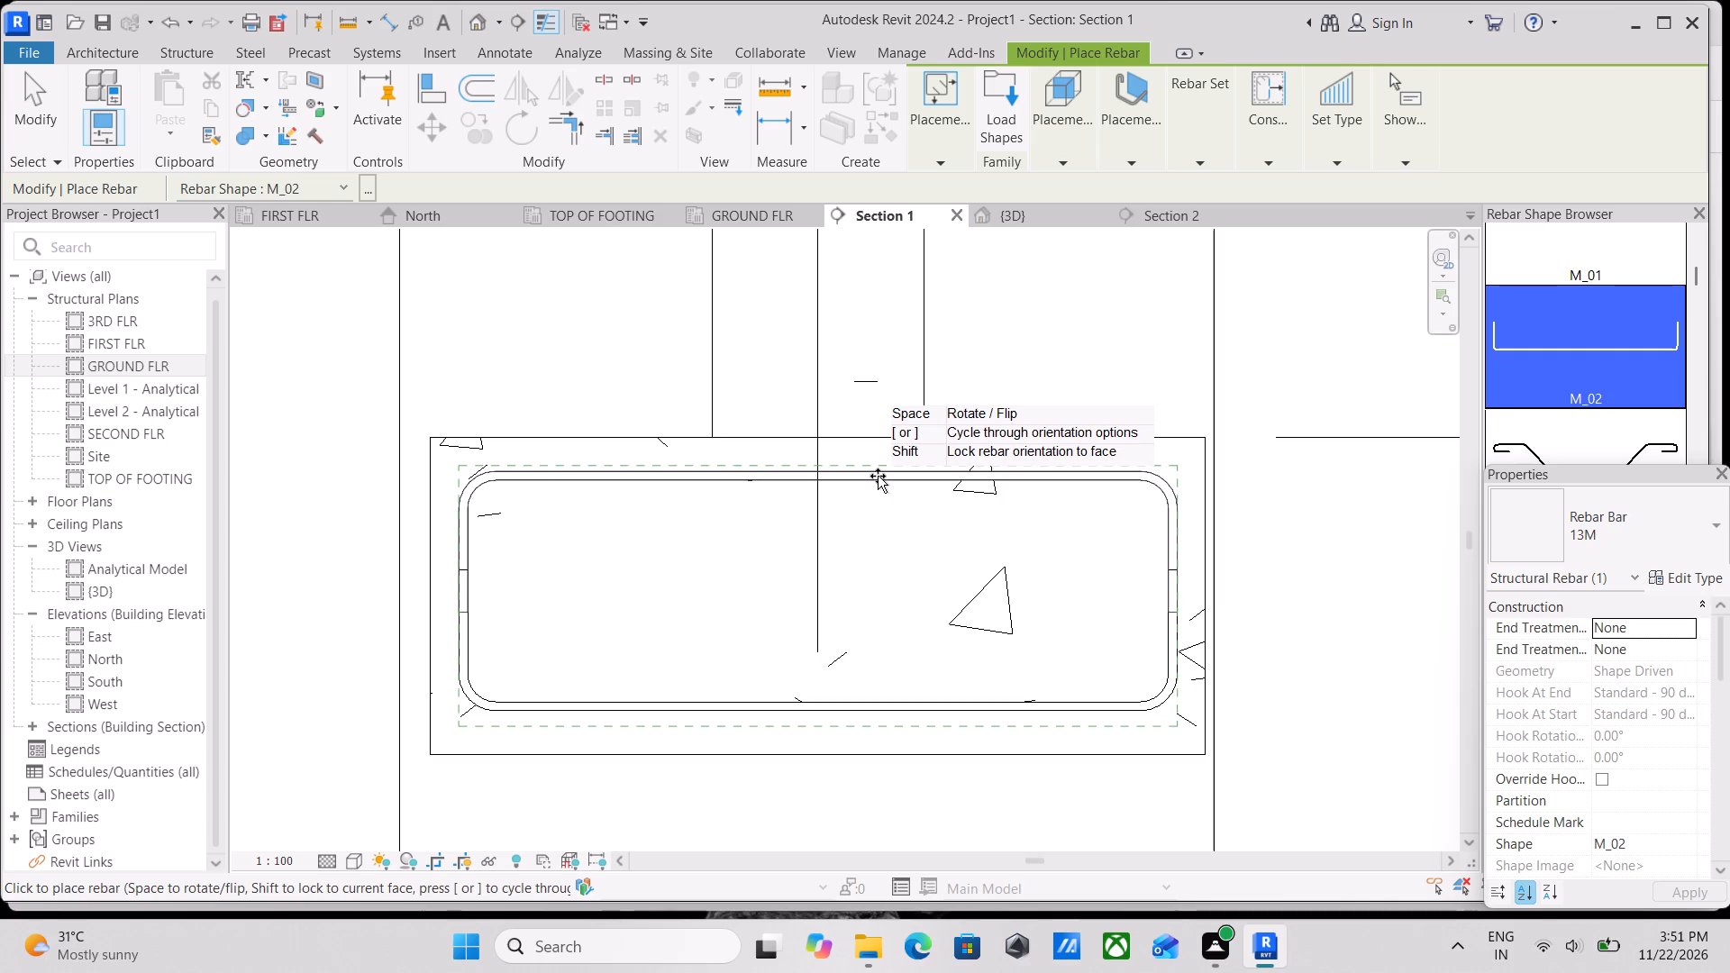
key(Escape)
scroll(930, 550, up, 3)
key(Escape)
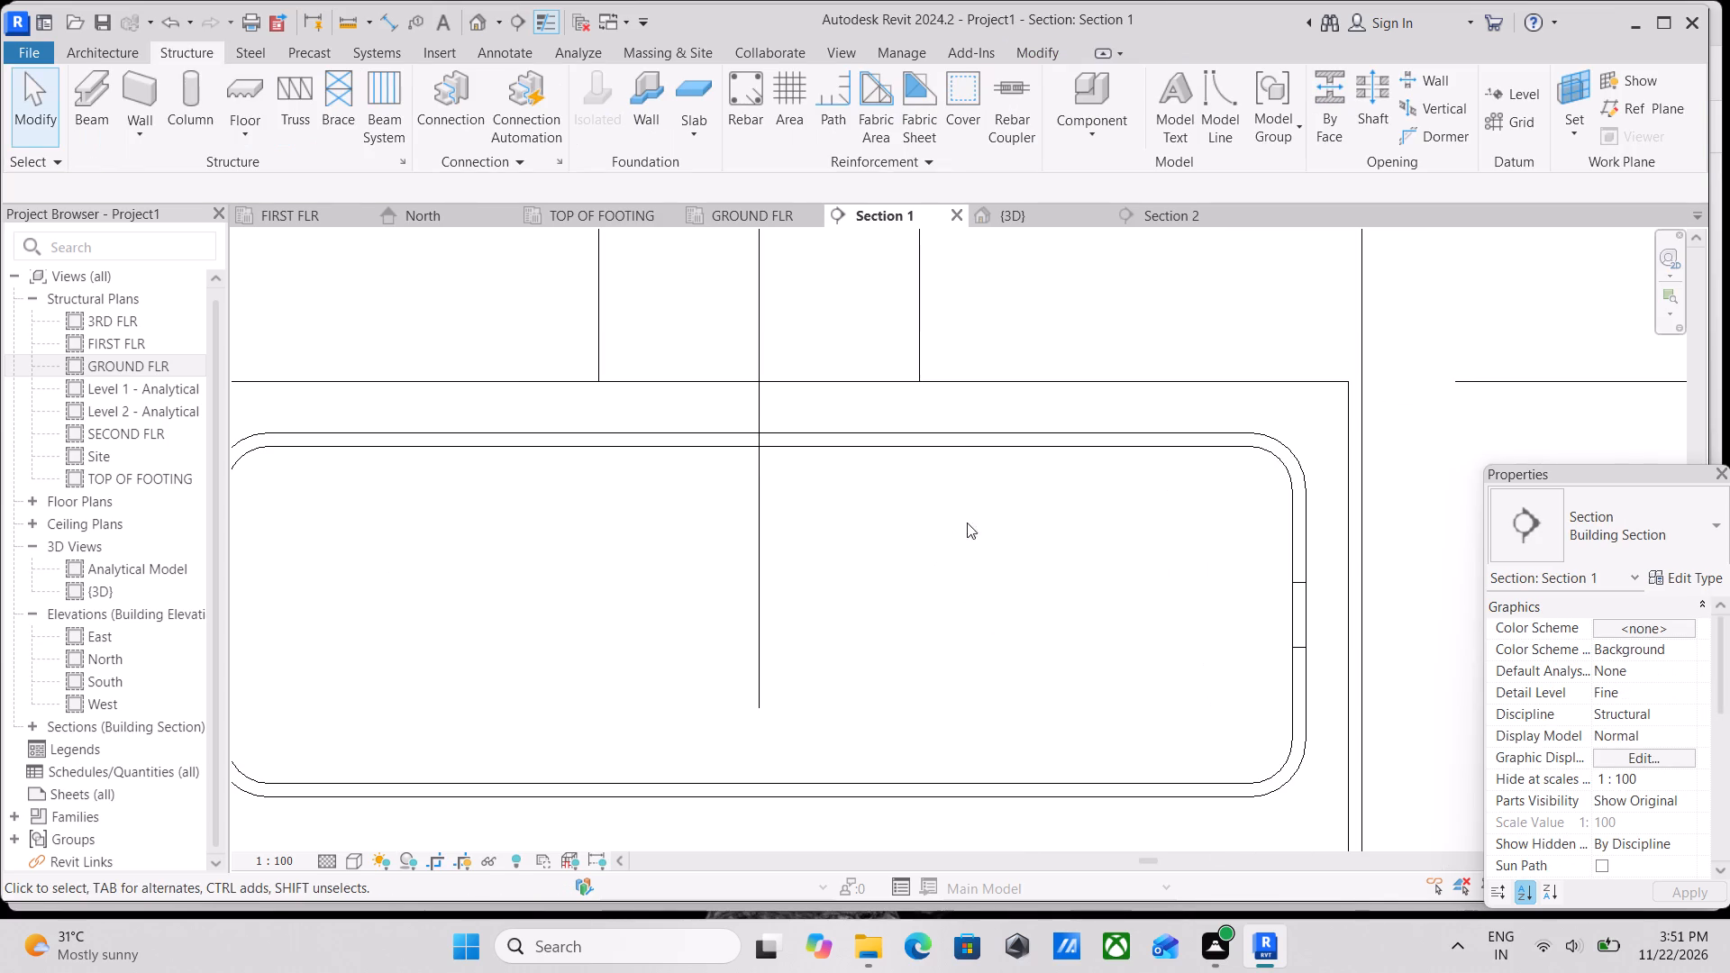
Move the top rebar's right leg inward off the bottom bar's leg, making its length B 990 mm.
click(1045, 449)
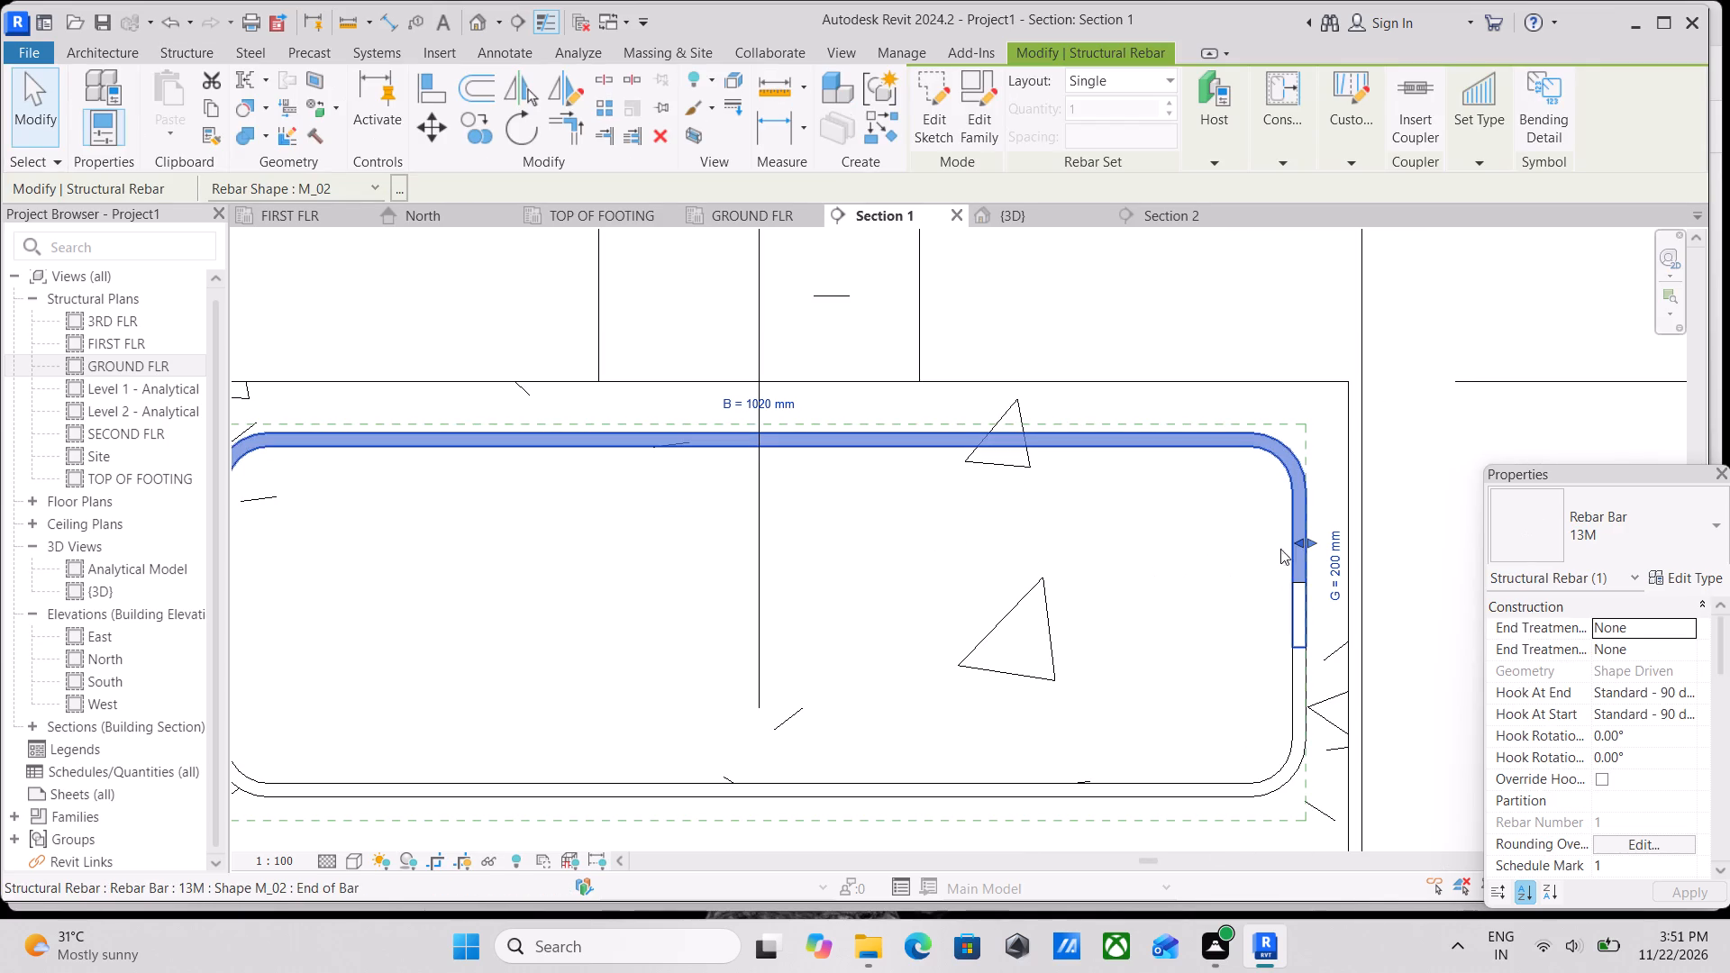
drag(1293, 548, 1279, 547)
scroll(1238, 538, down, 1)
middle_drag(1231, 531, 1353, 541)
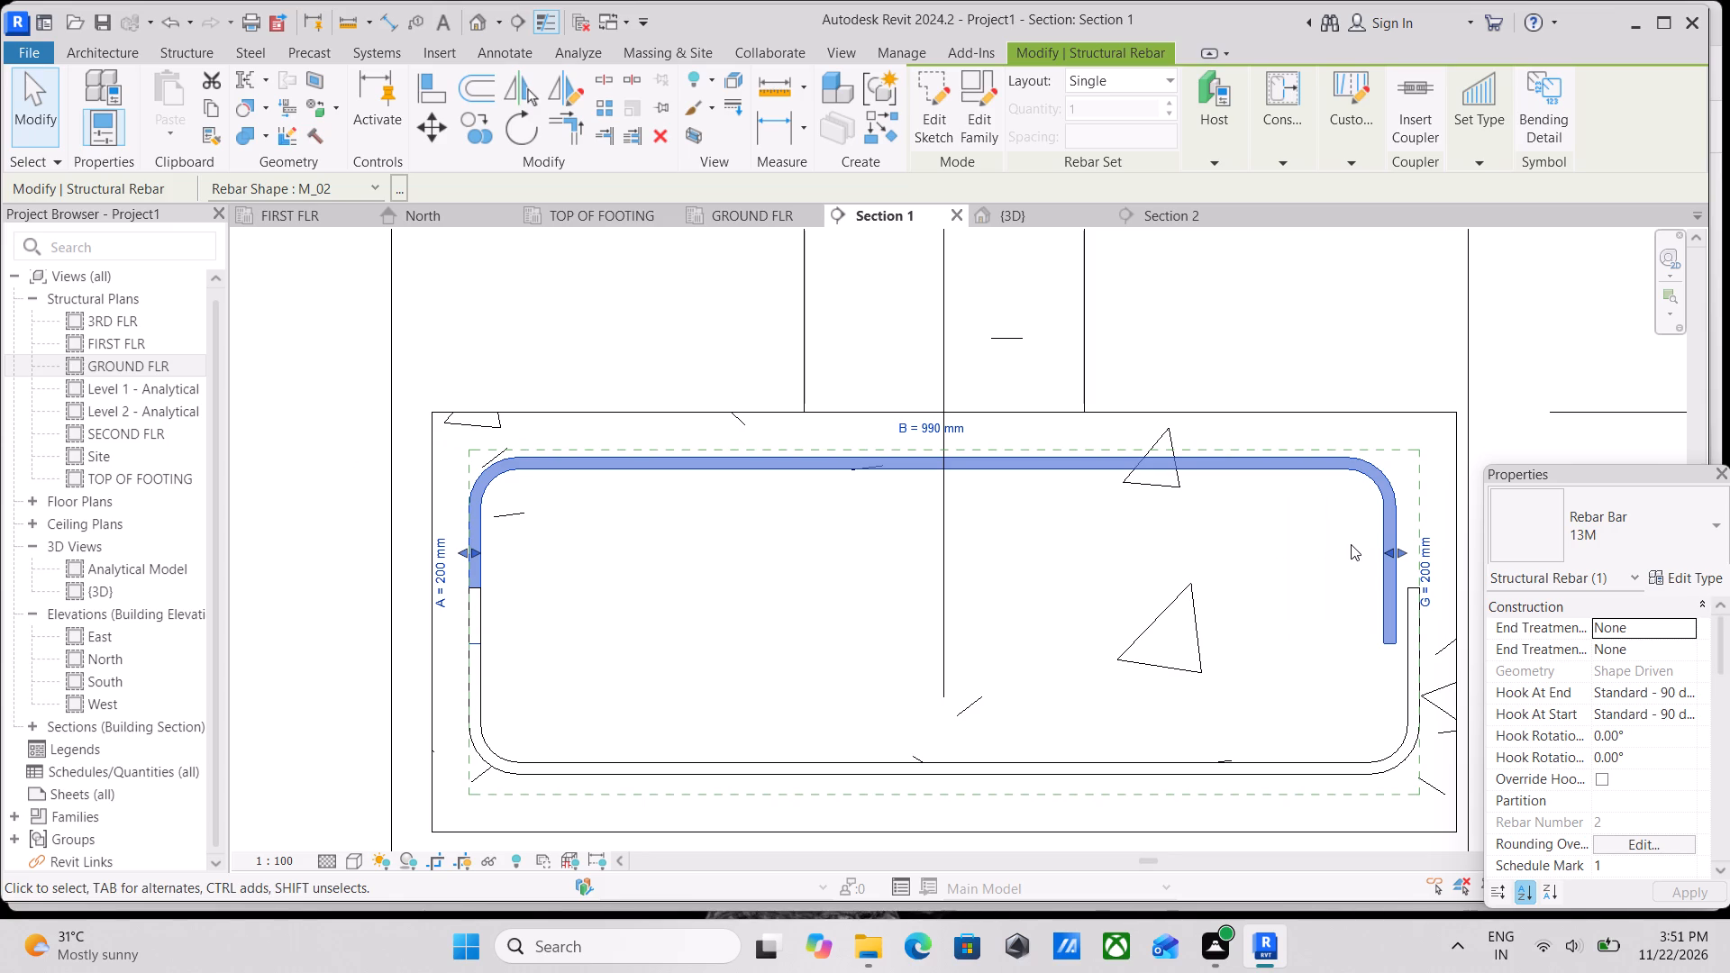
Move the top rebar's left leg inward off the bottom bar's leg, making its length B about 970 mm.
scroll(1300, 541, up, 1)
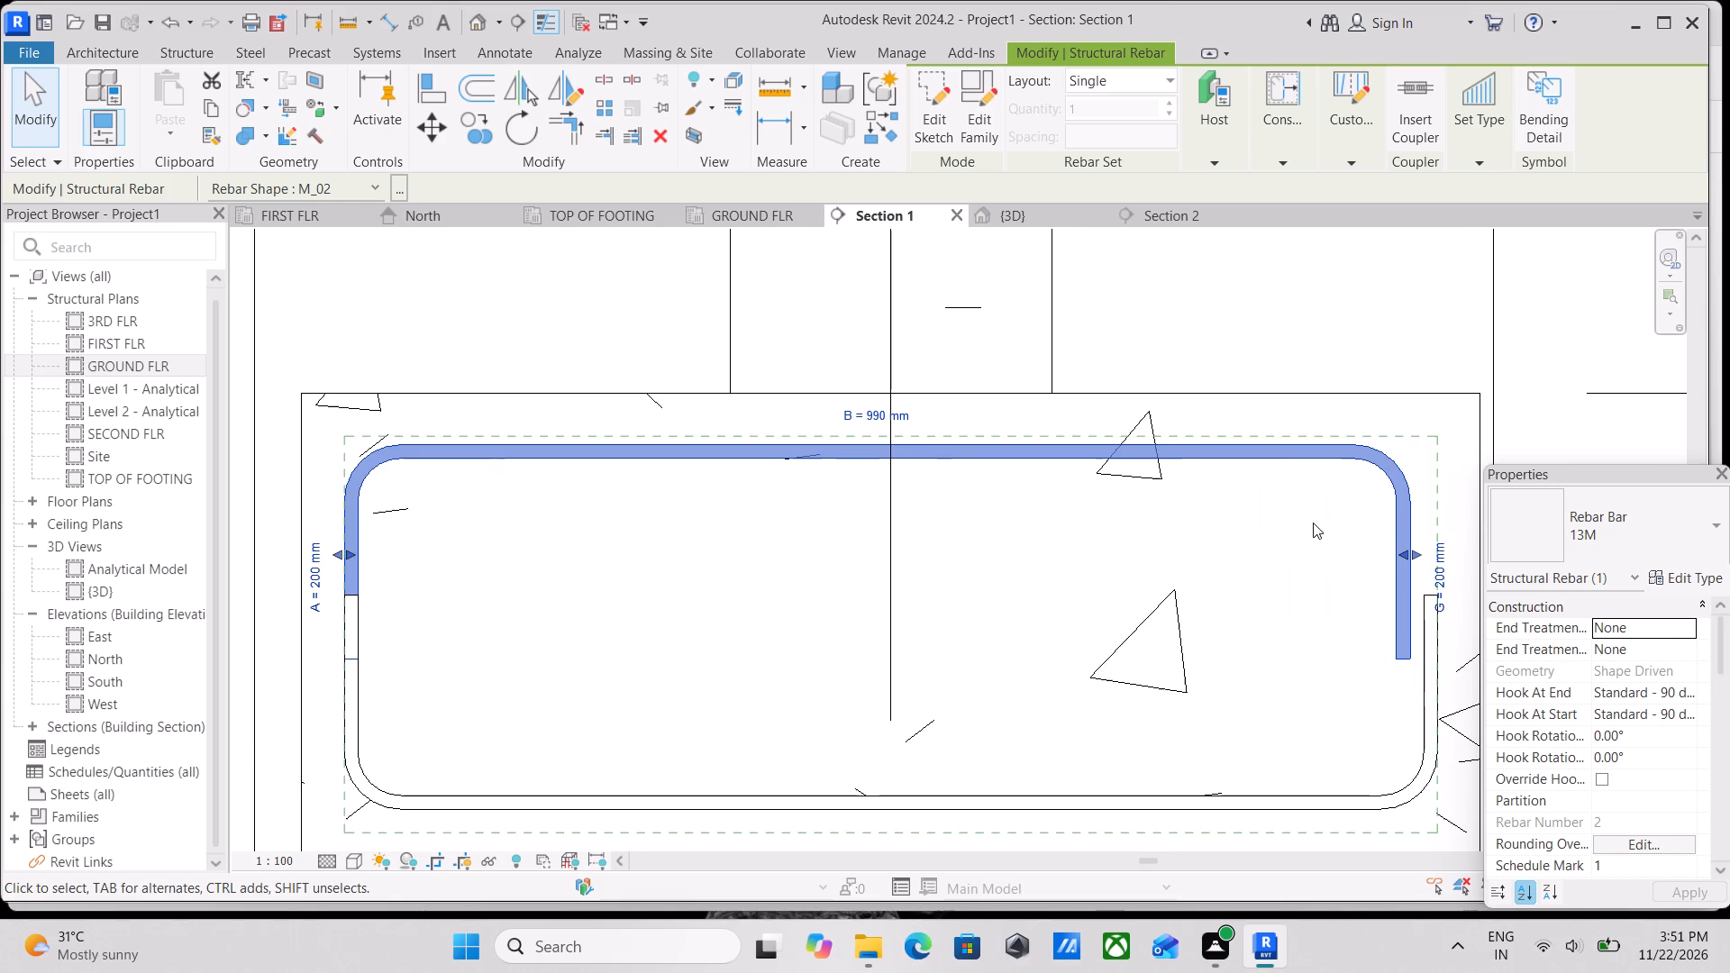
scroll(1333, 512, up, 1)
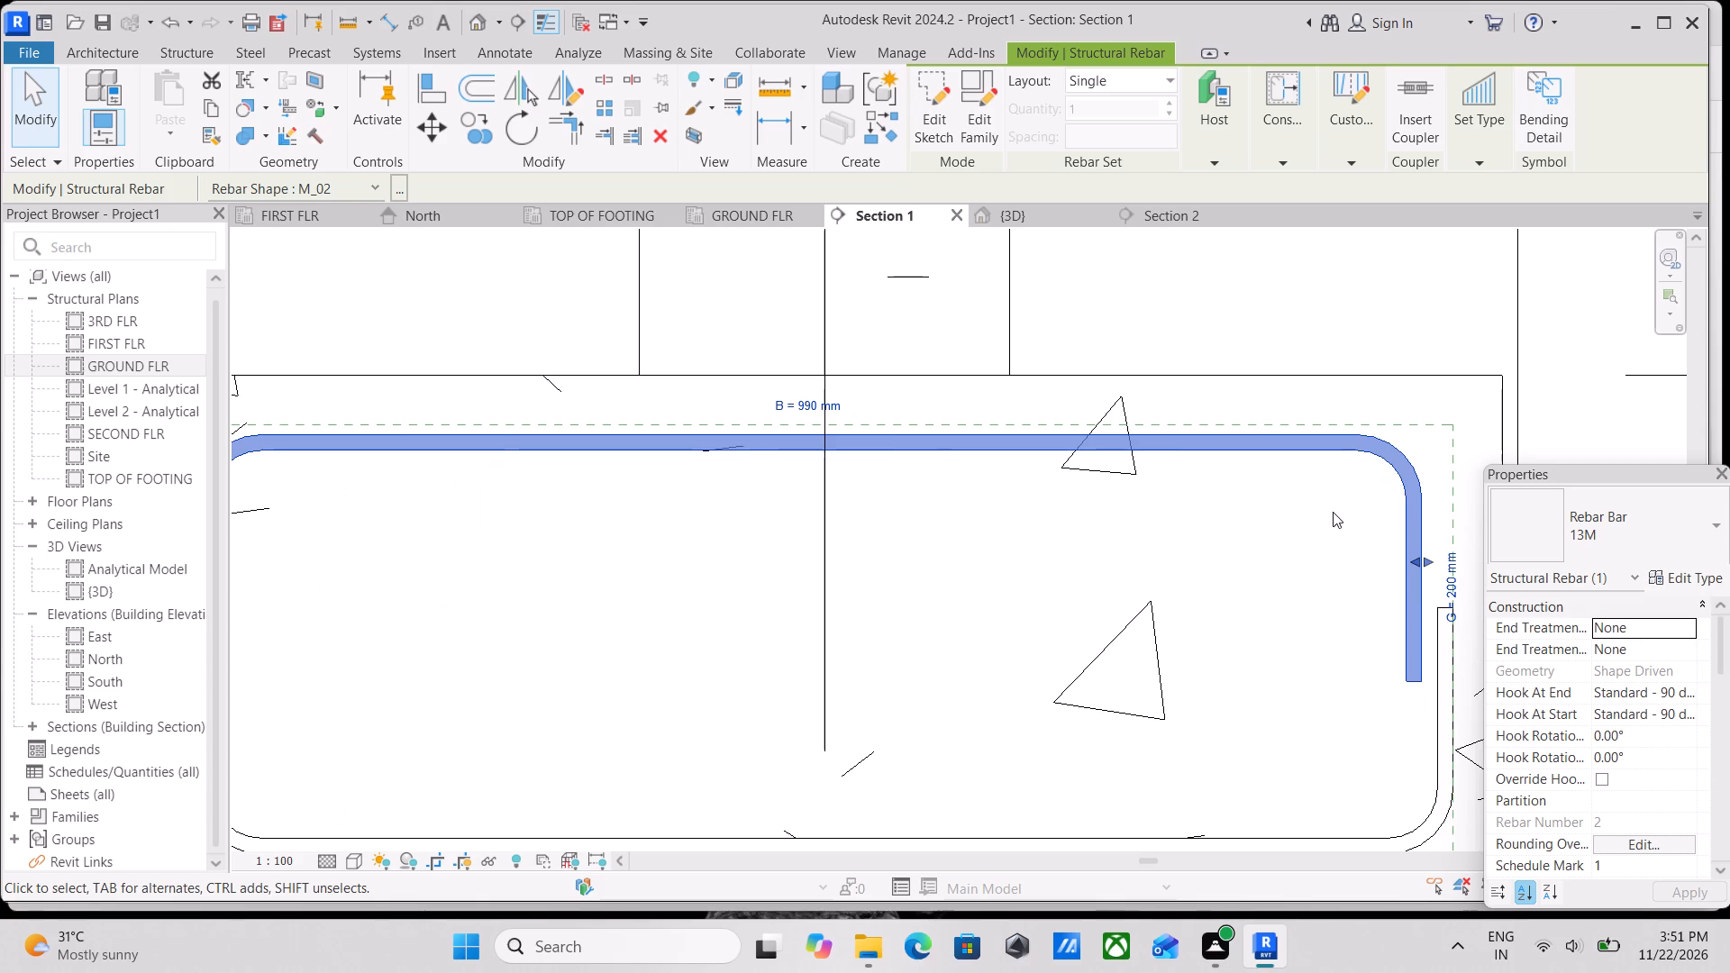
scroll(1281, 494, up, 2)
scroll(1070, 406, down, 5)
middle_drag(1037, 429, 1276, 451)
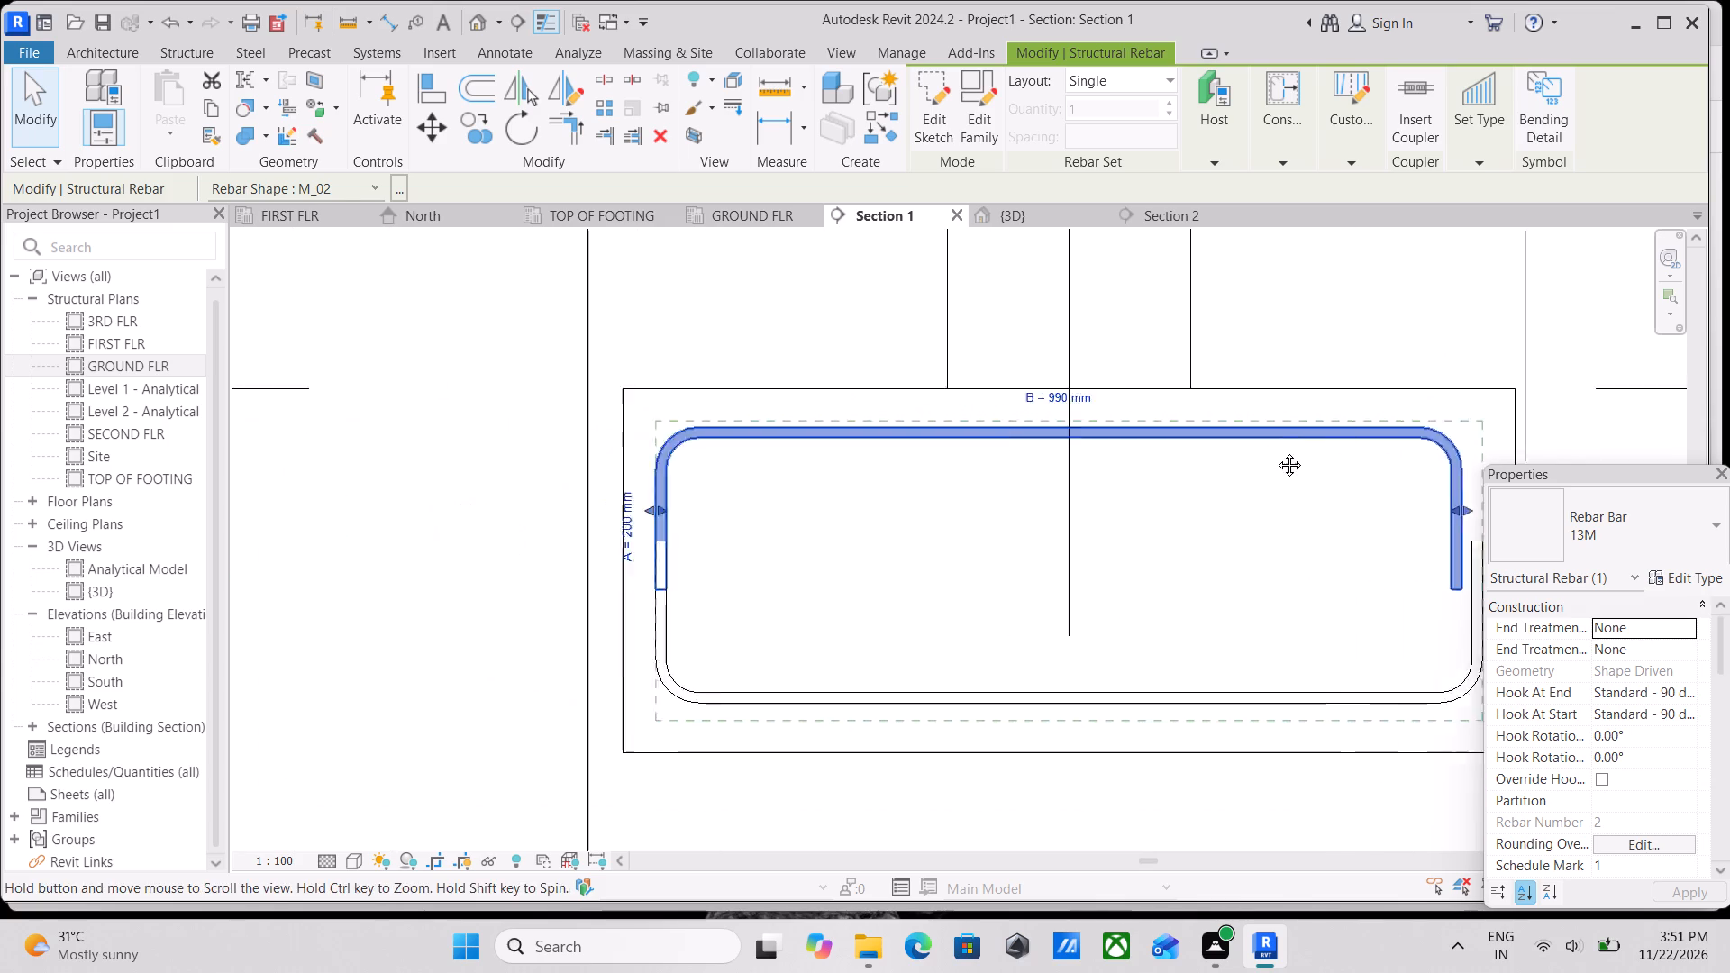
middle_drag(1276, 451, 1276, 452)
scroll(905, 515, up, 1)
scroll(804, 533, up, 3)
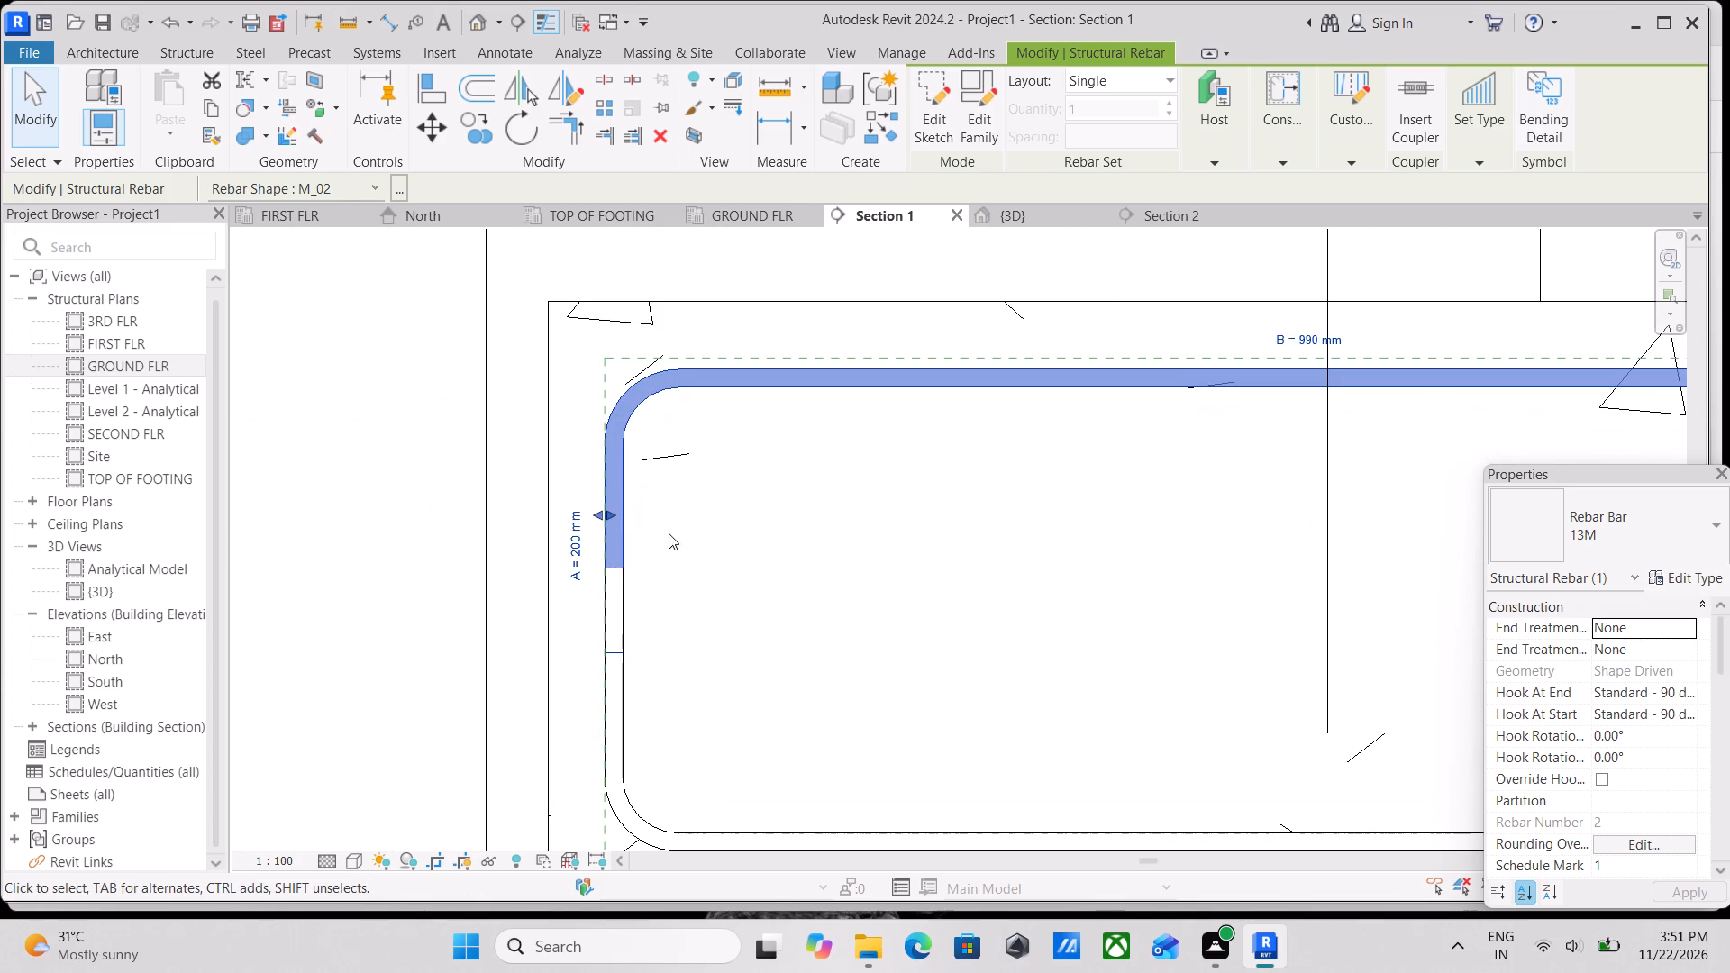
drag(617, 511, 646, 514)
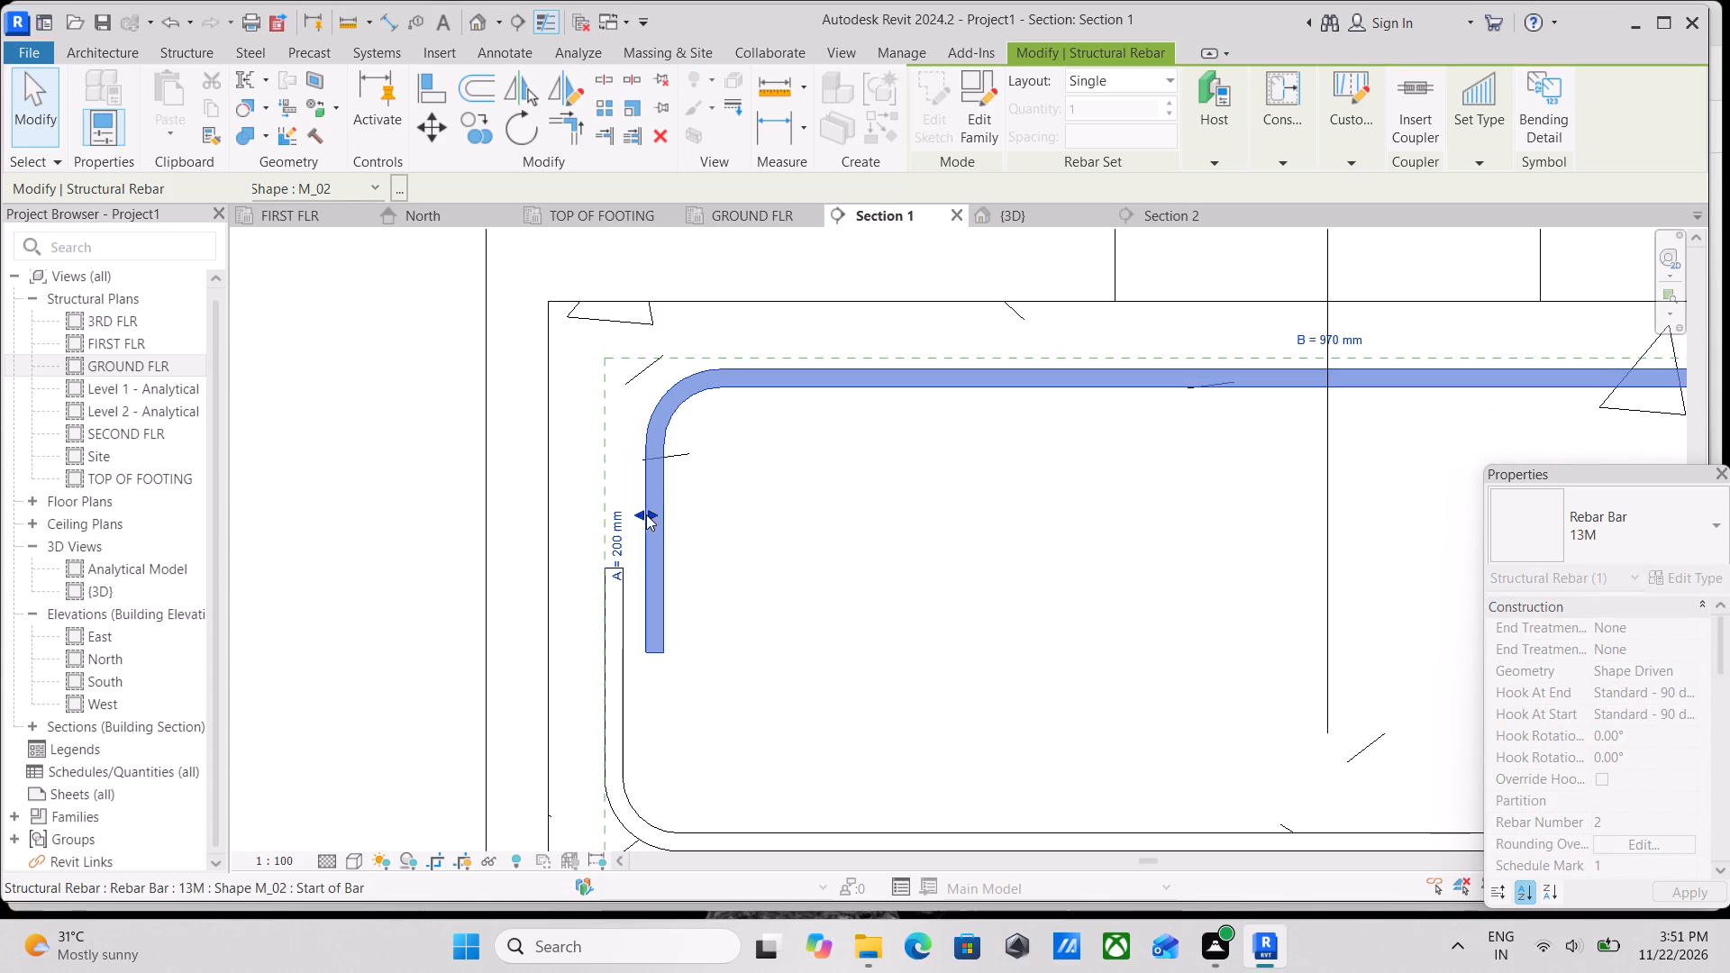
Nudge the top rebar's left leg slightly outward toward the bottom bar's leg, making its length B about 974.5 mm.
scroll(683, 530, down, 2)
drag(656, 514, 647, 514)
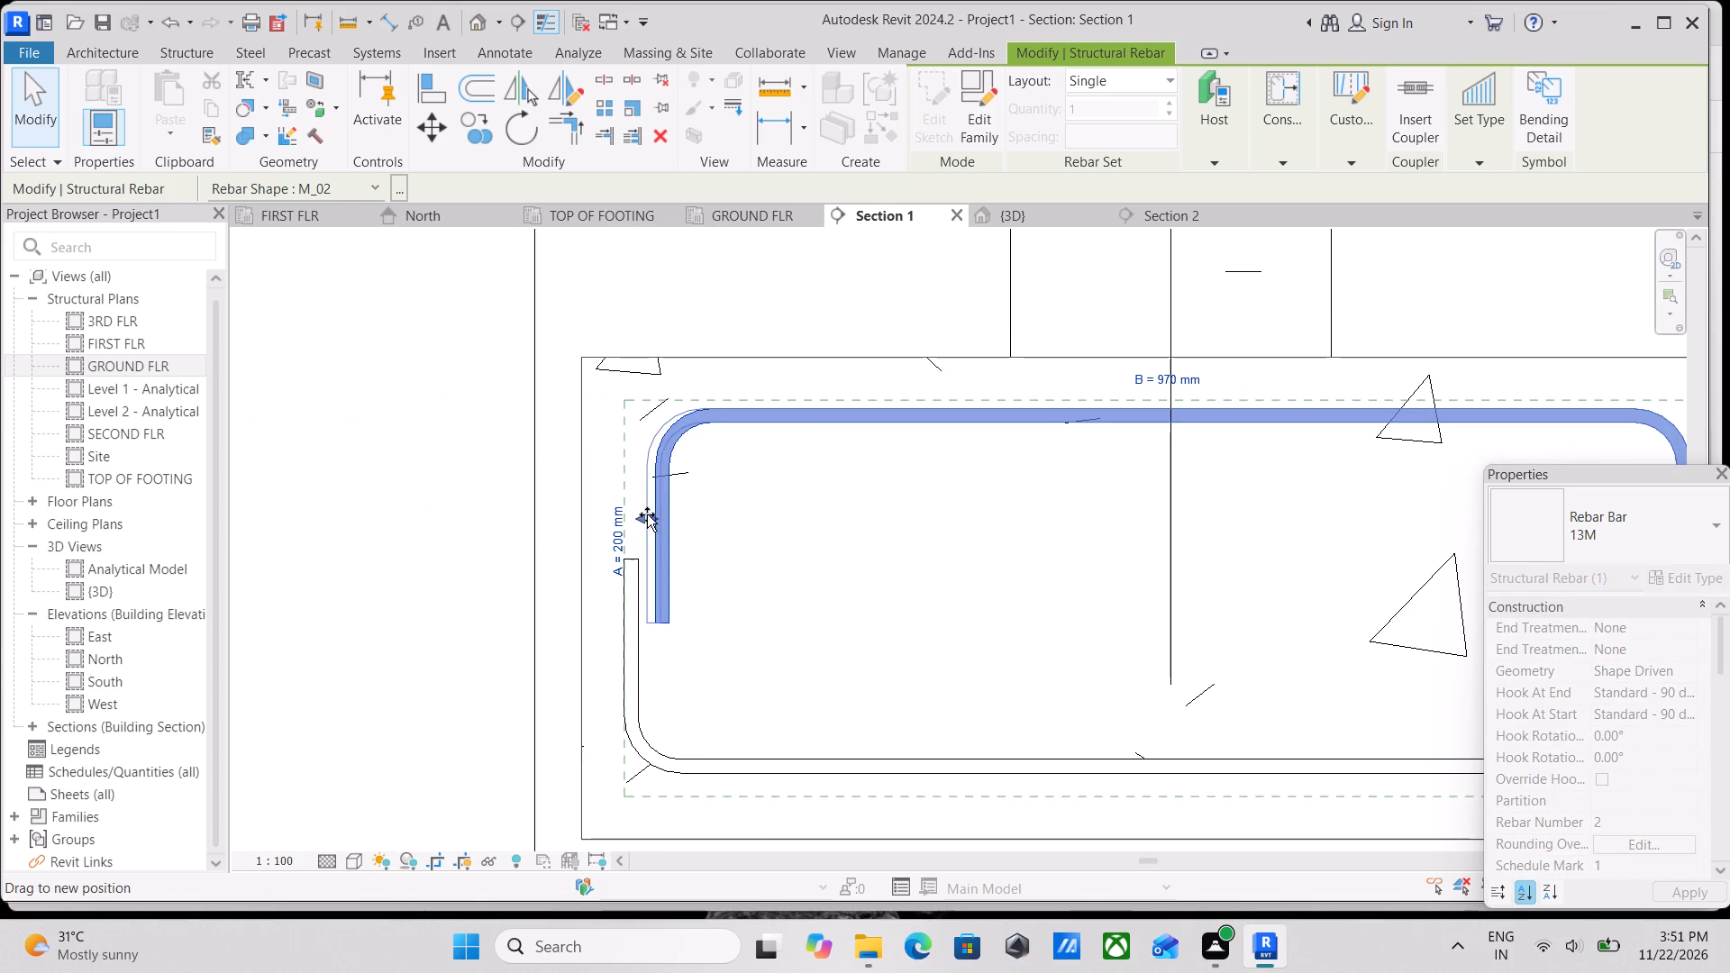
drag(647, 514, 646, 514)
scroll(805, 519, down, 3)
middle_drag(824, 522, 797, 516)
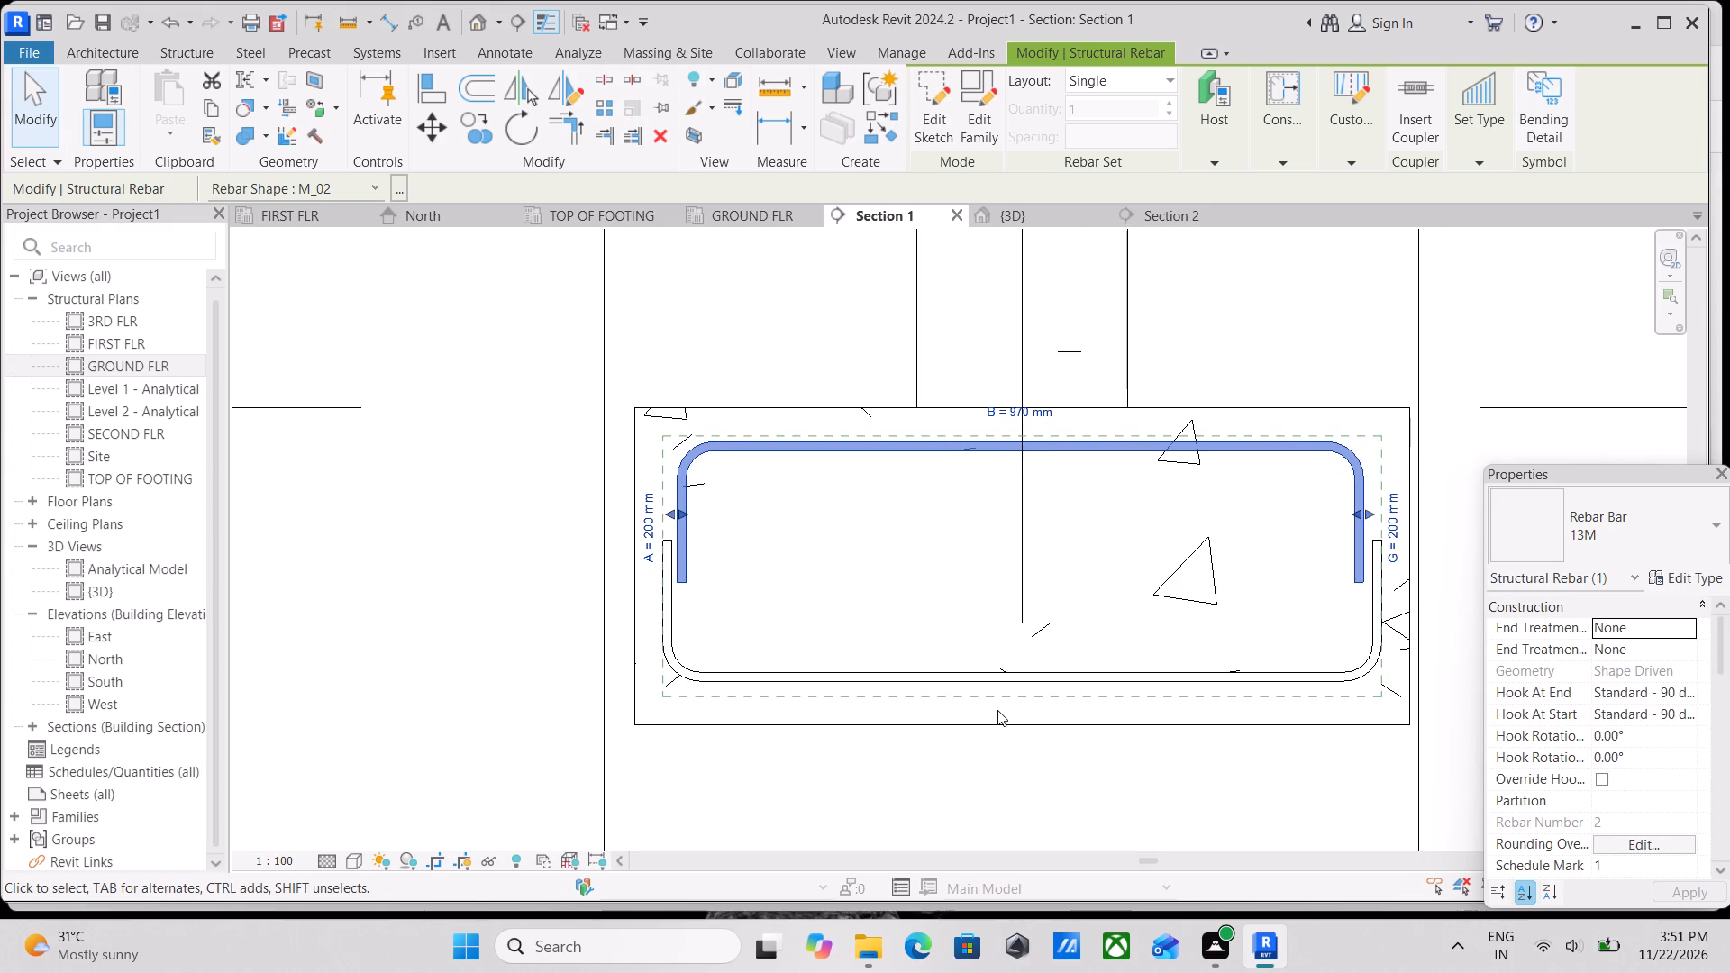
key(Escape)
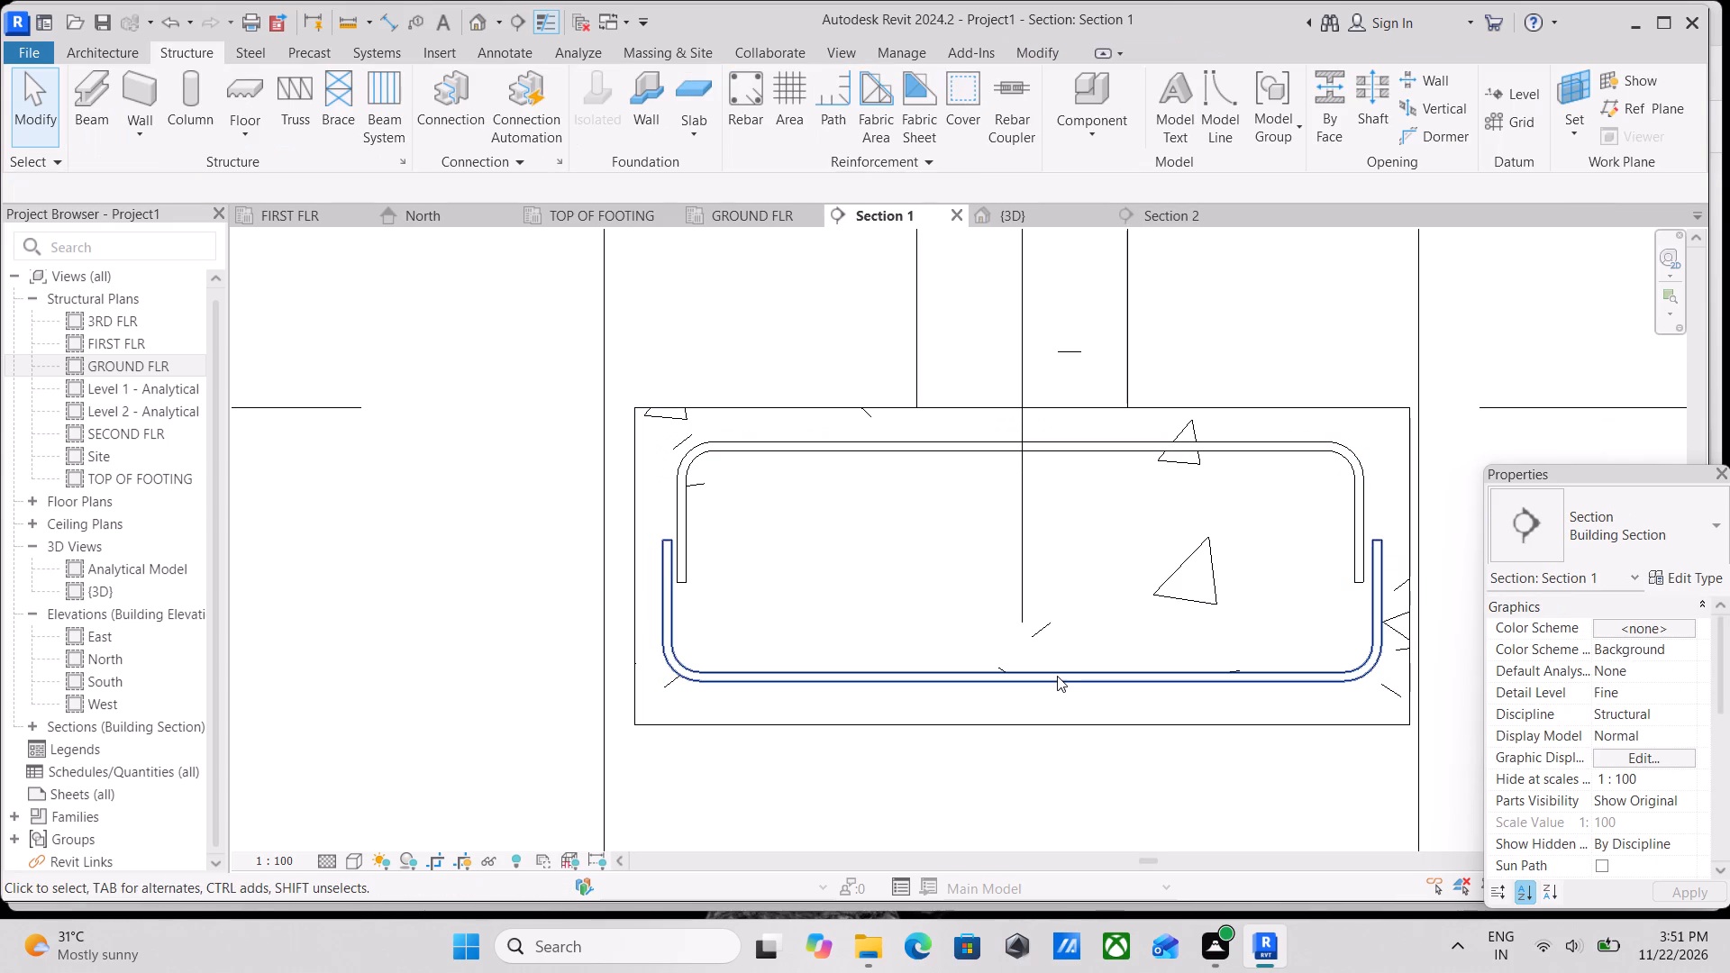
Set the bottom rebar's view visibility states to show it unobscured in the {3D} view.
click(1057, 675)
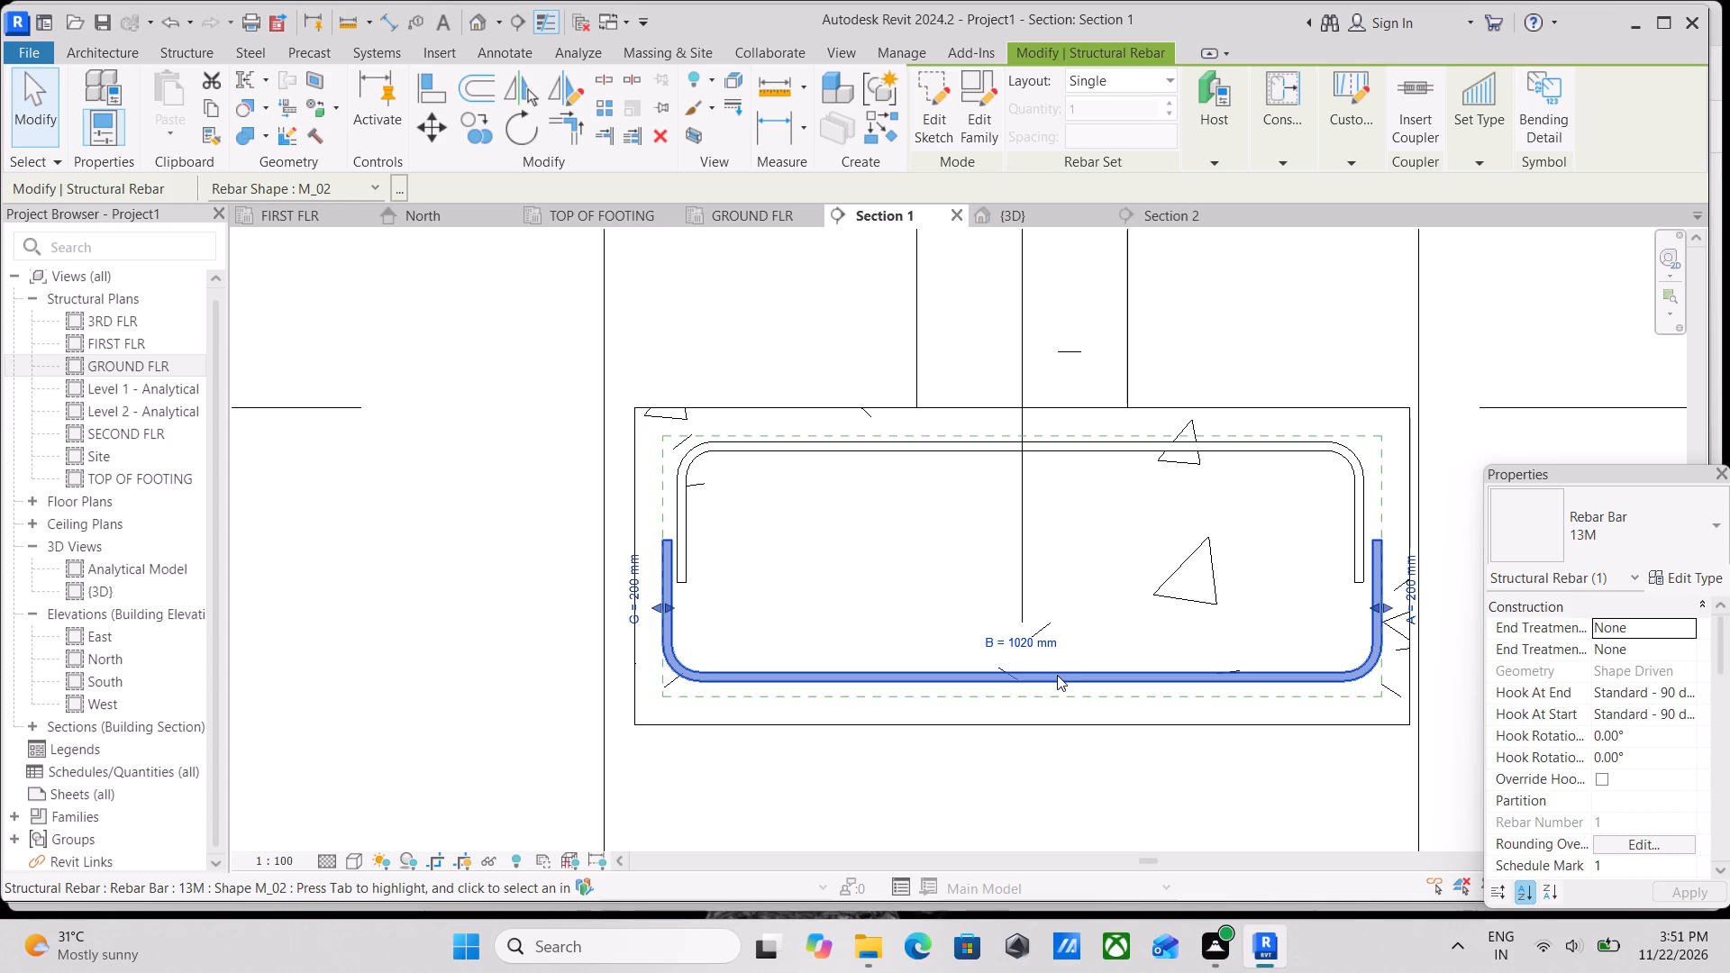
scroll(1608, 698, down, 2)
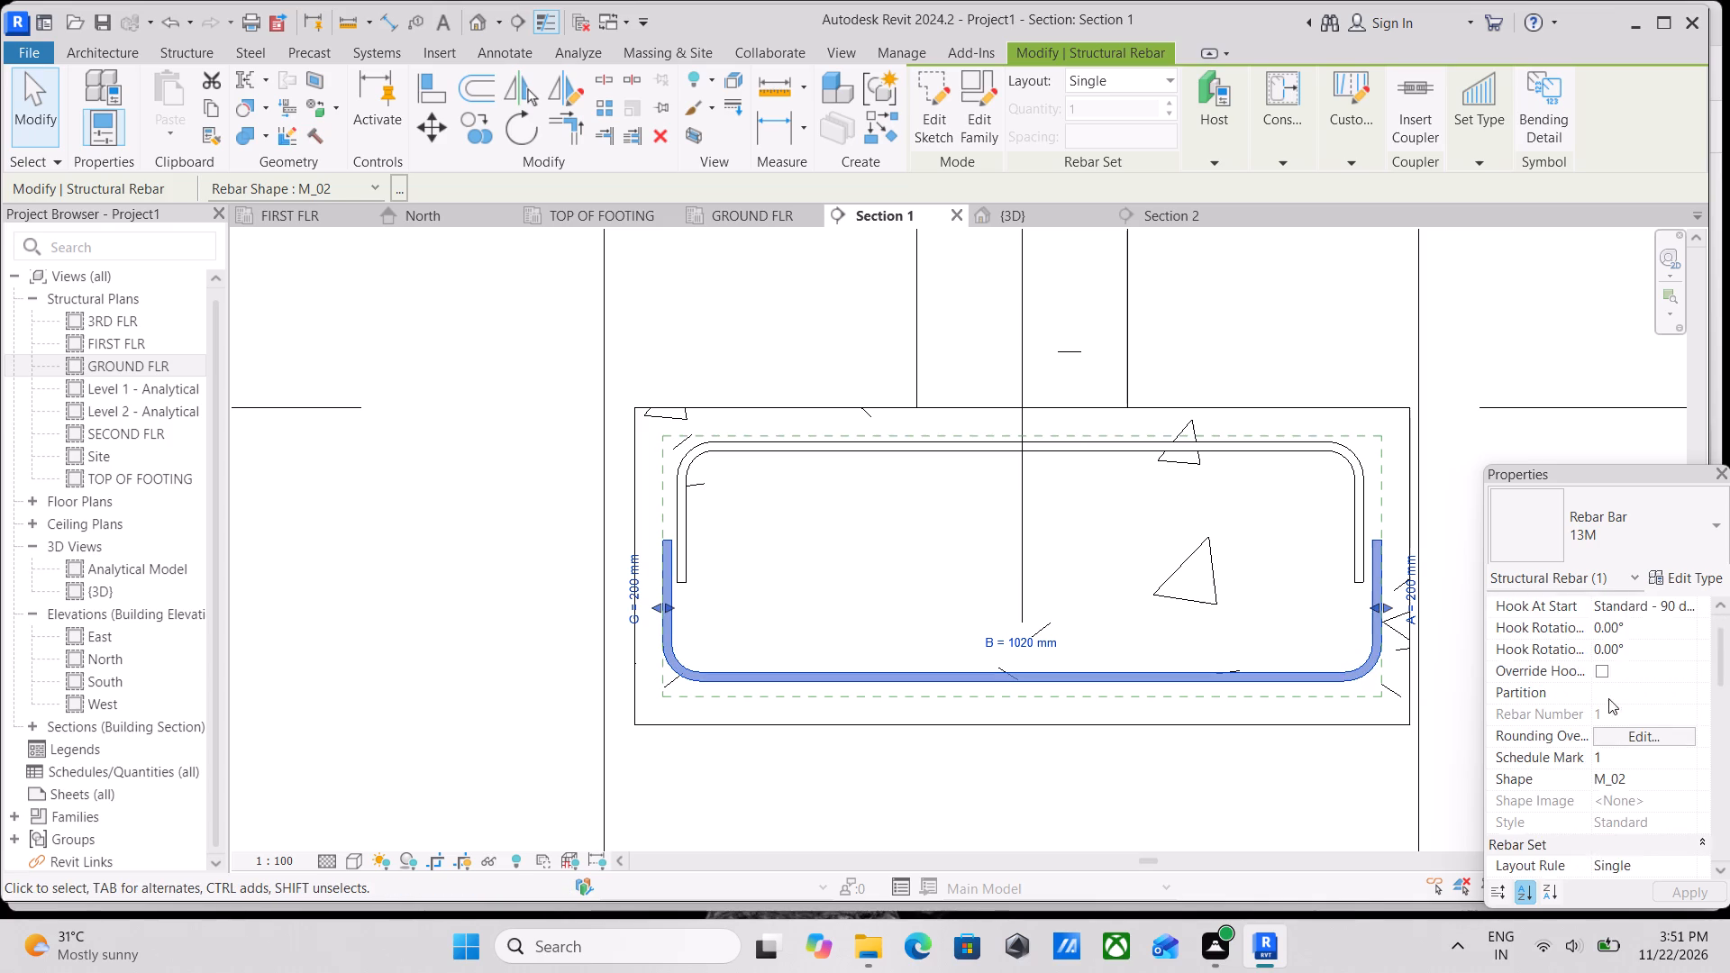
scroll(1617, 722, down, 4)
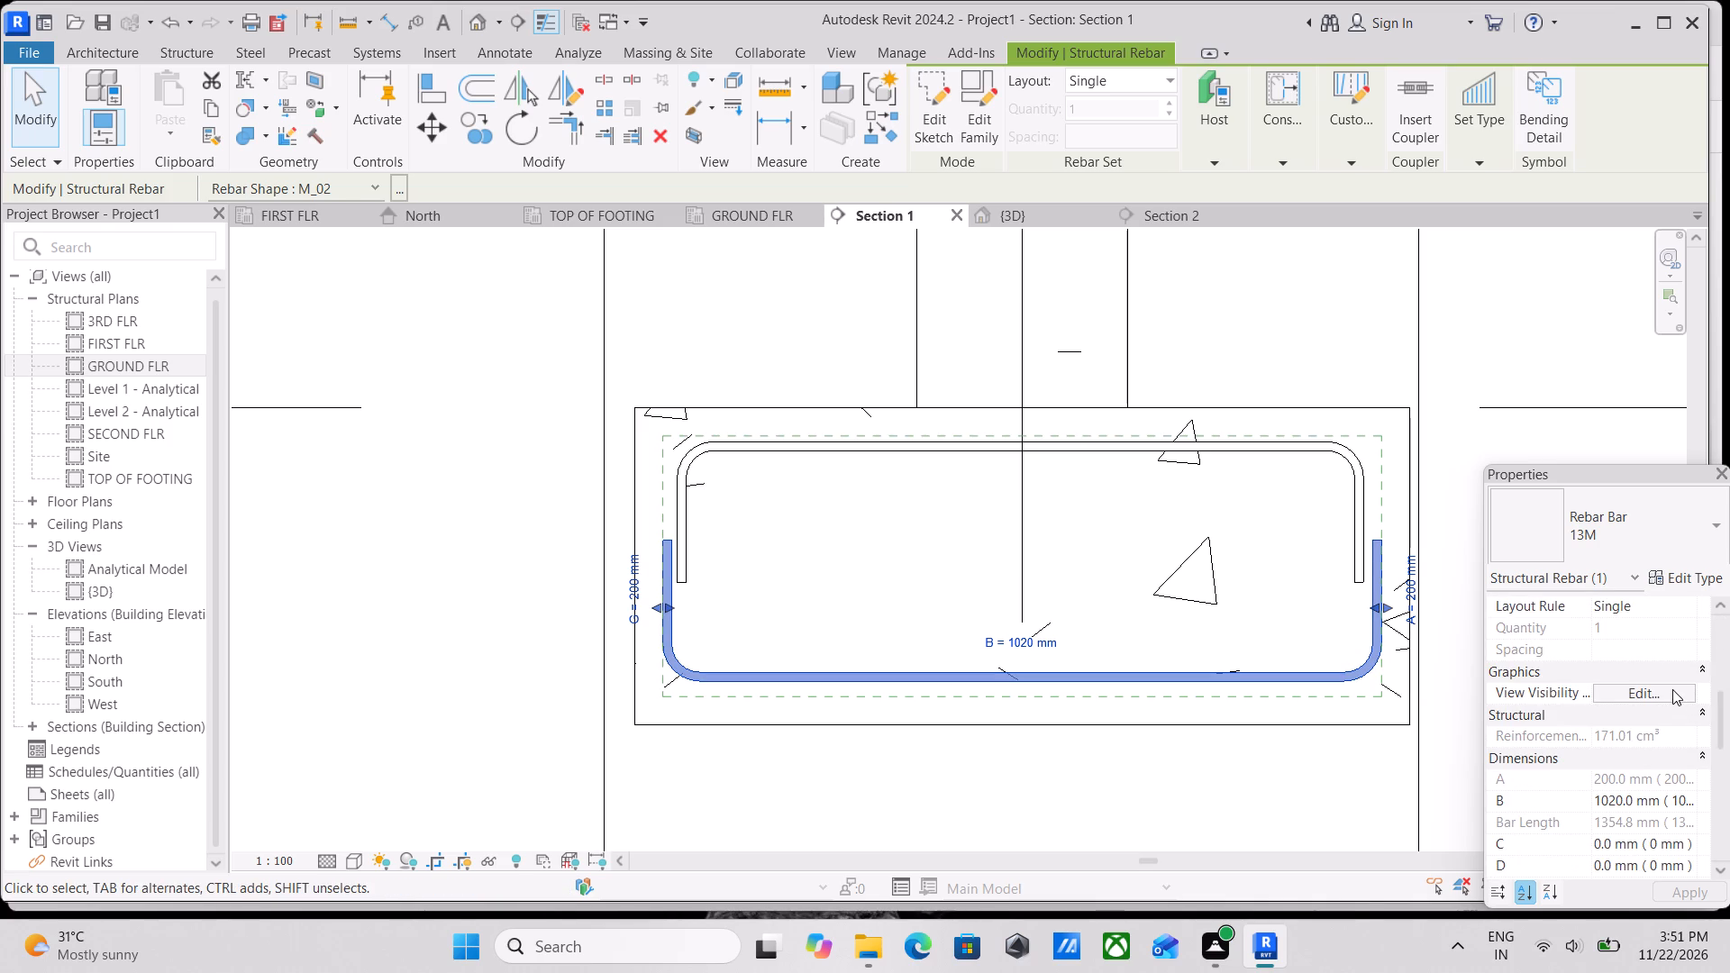
click(1672, 689)
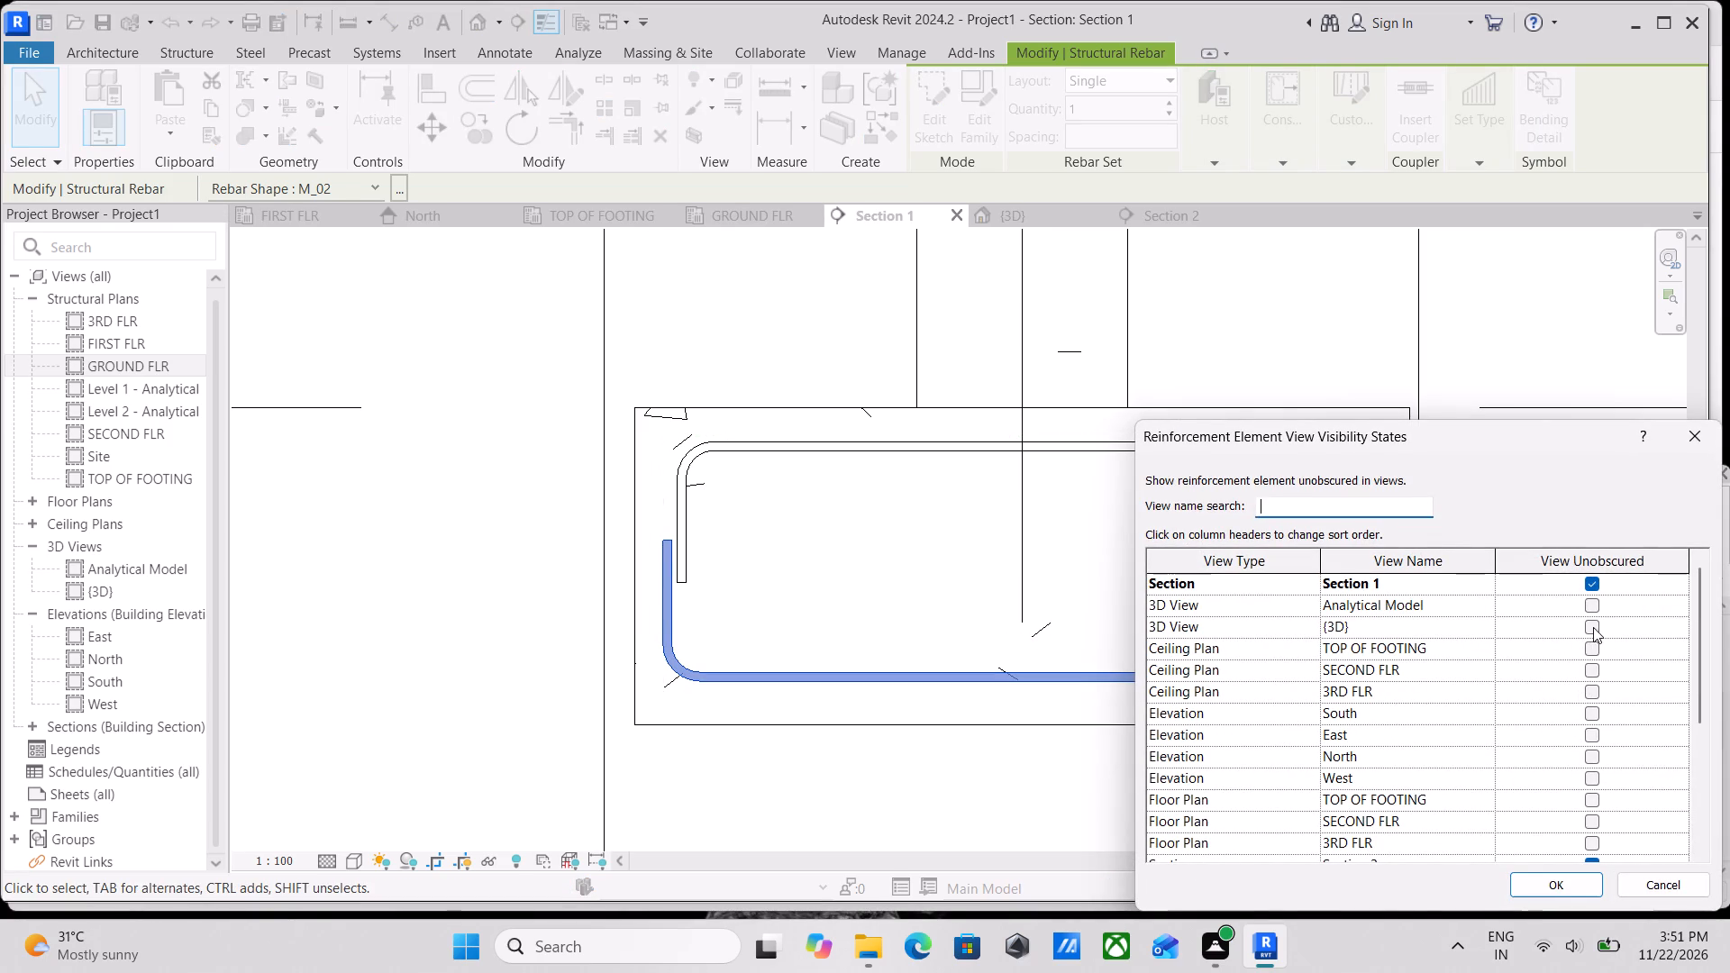
click(1593, 627)
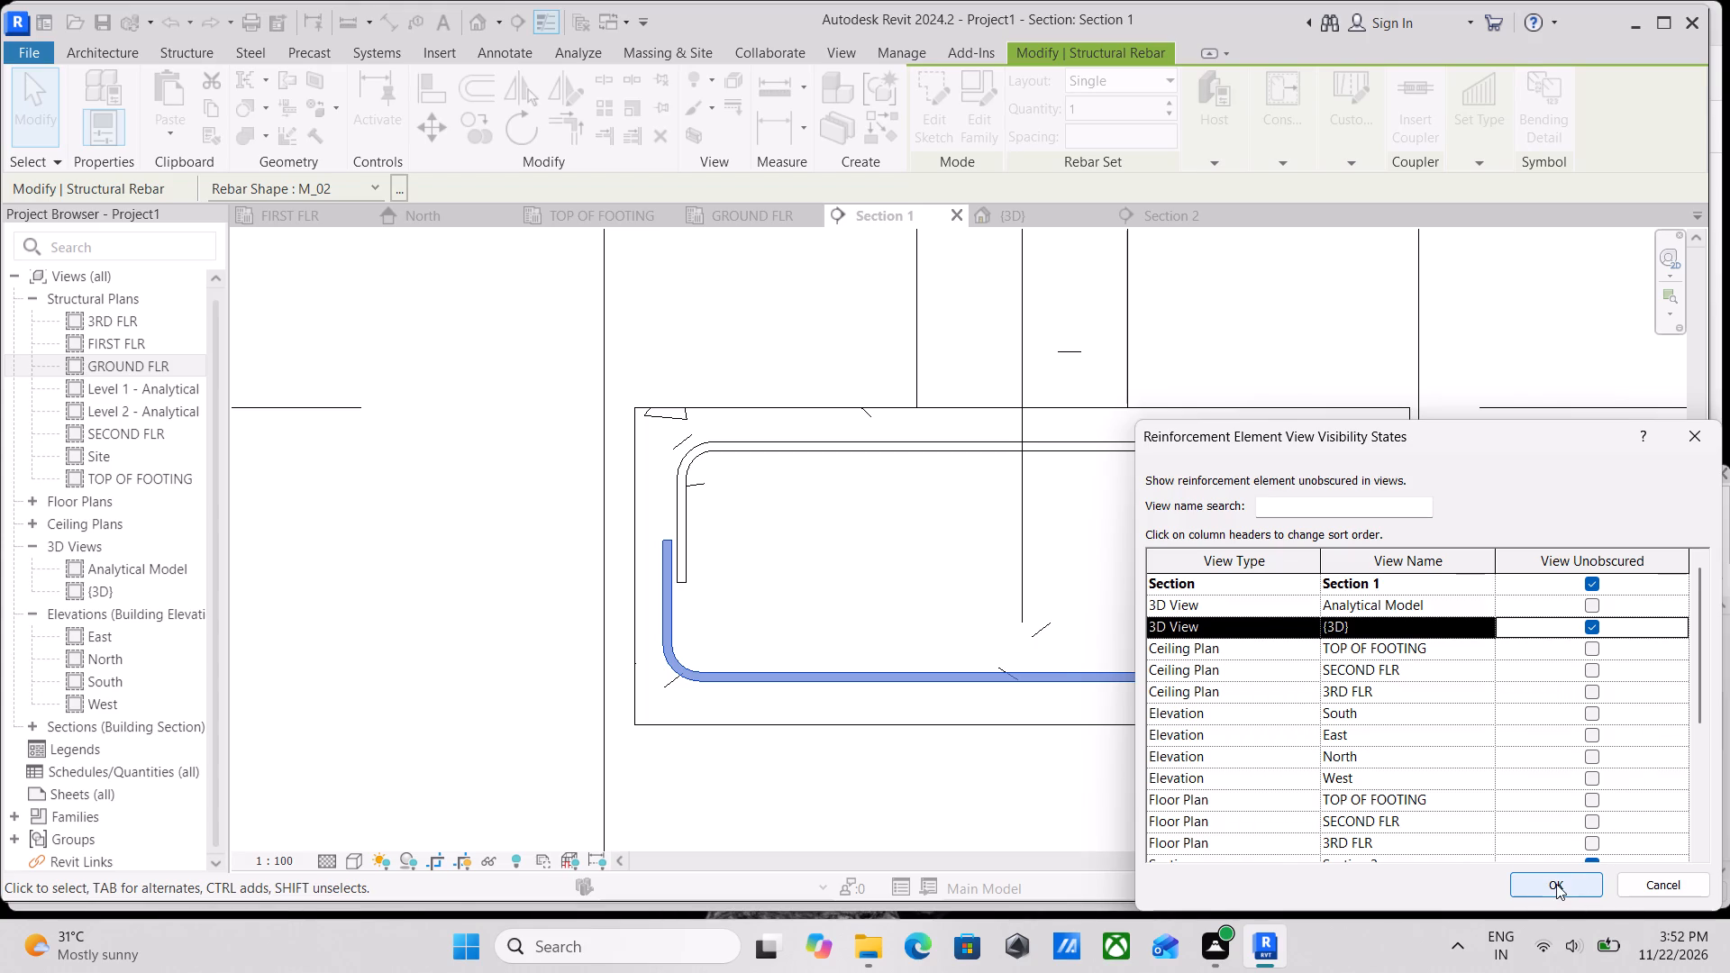
click(1556, 884)
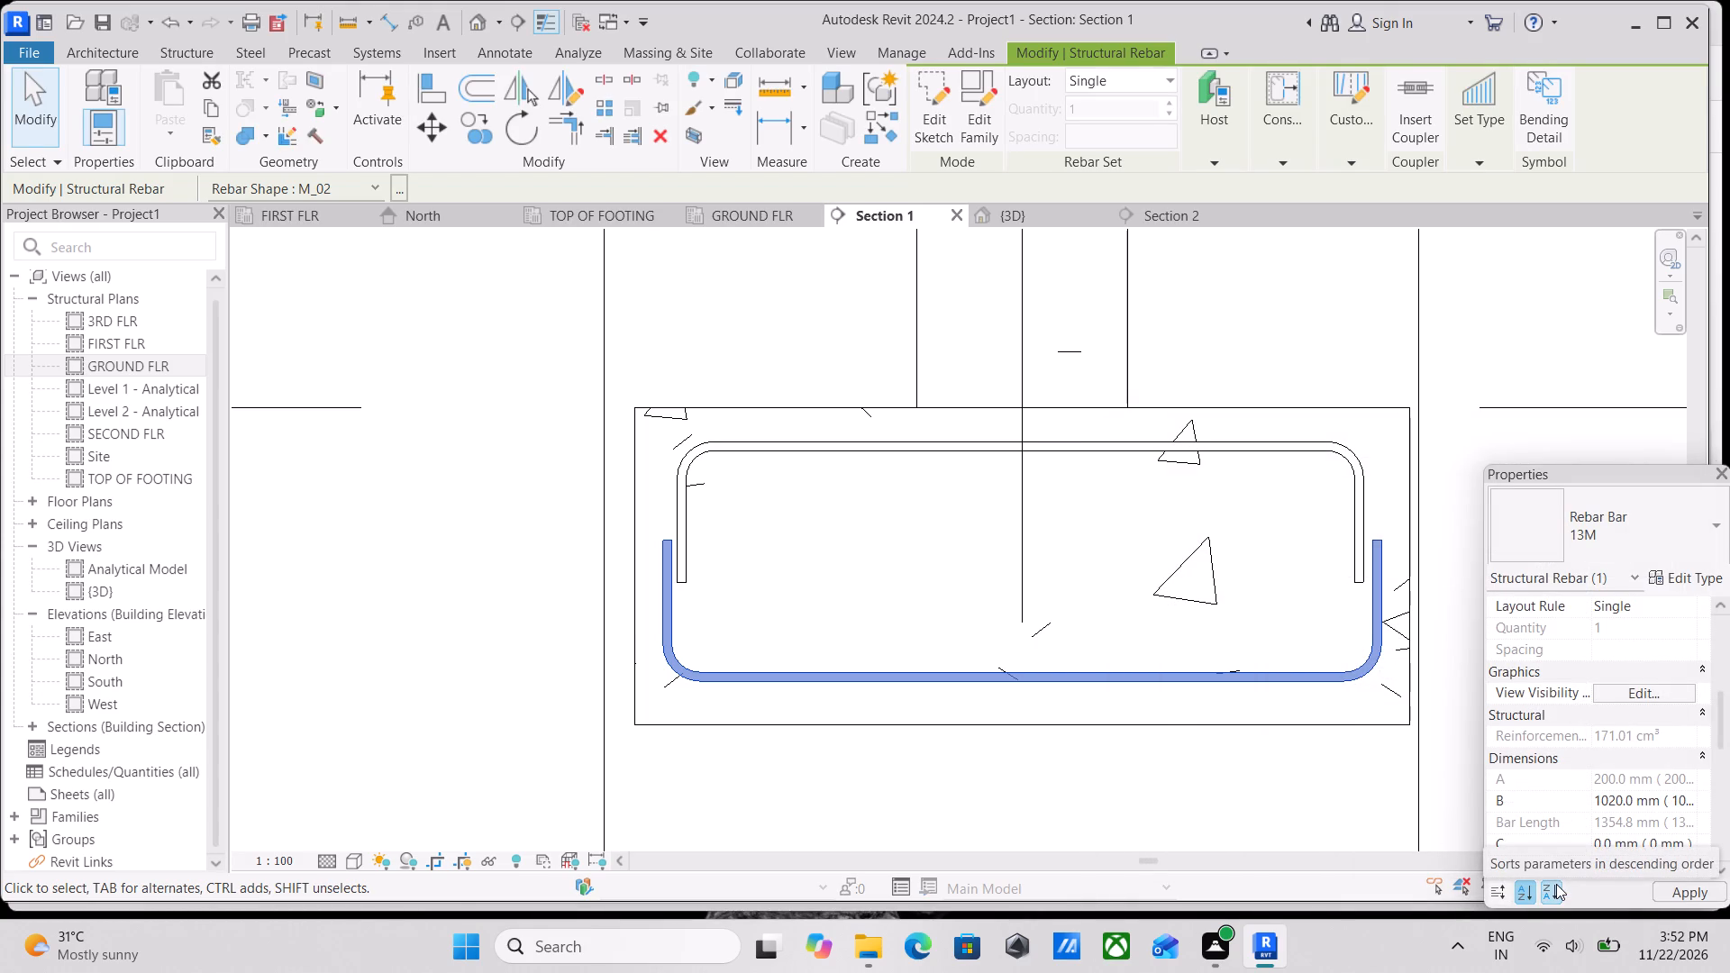
Set the top rebar's view visibility states to show it unobscured in the {3D} view.
click(1311, 451)
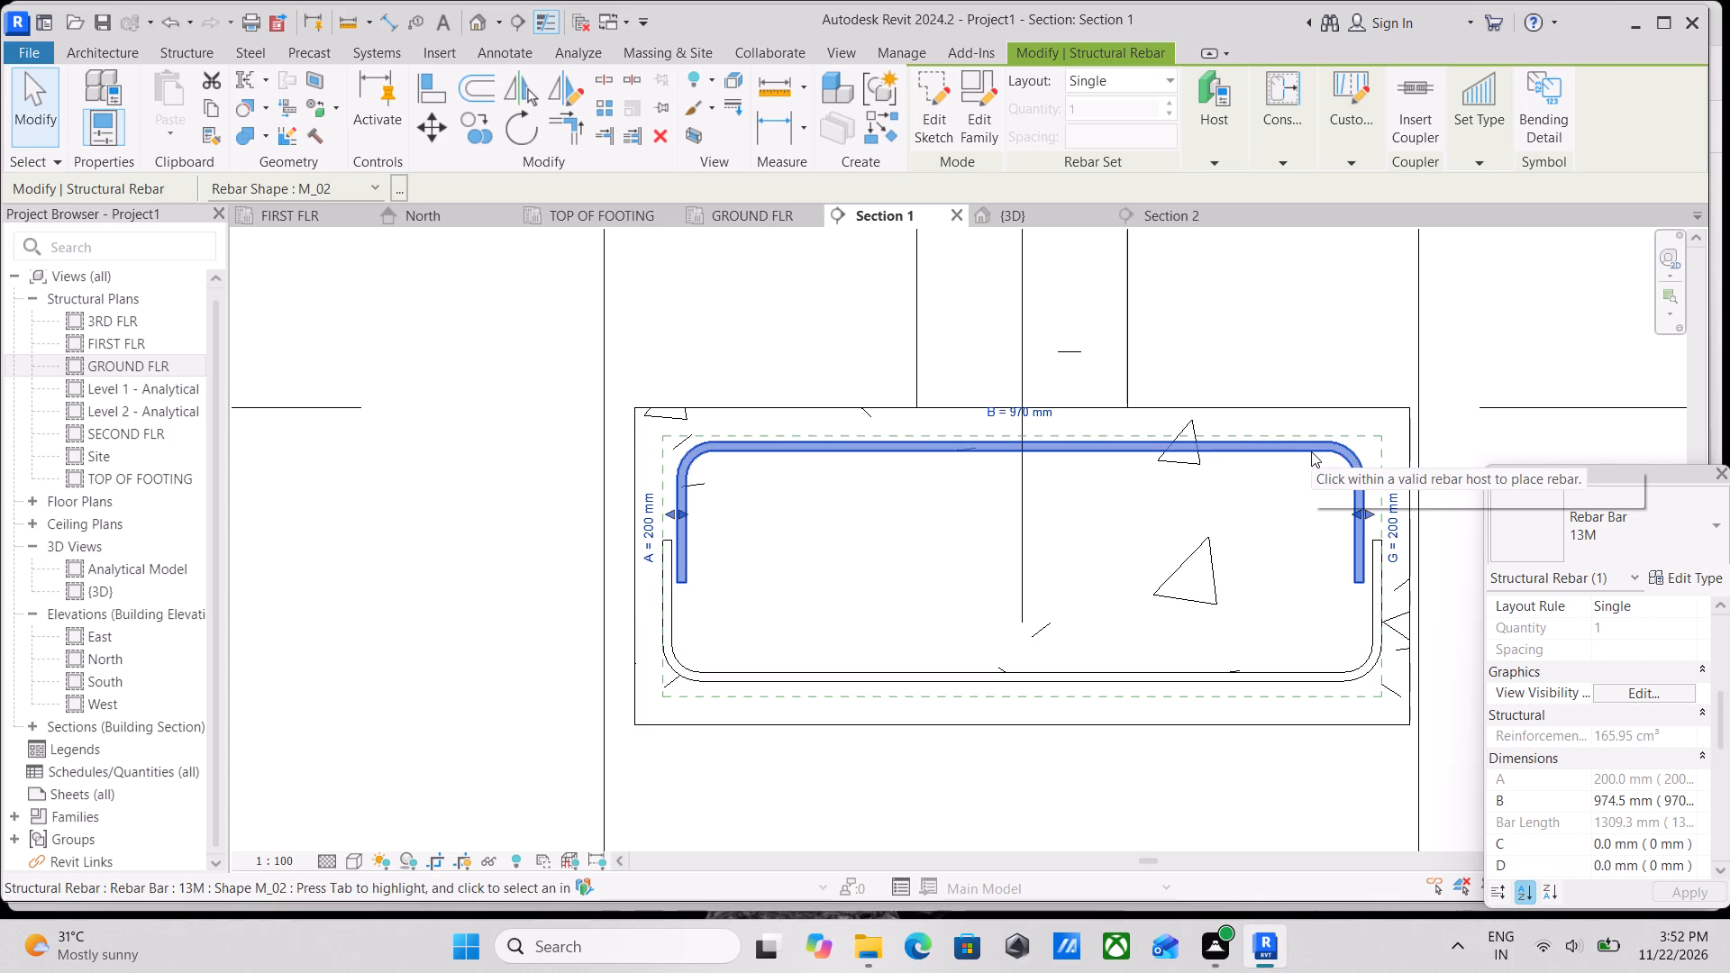
click(1642, 687)
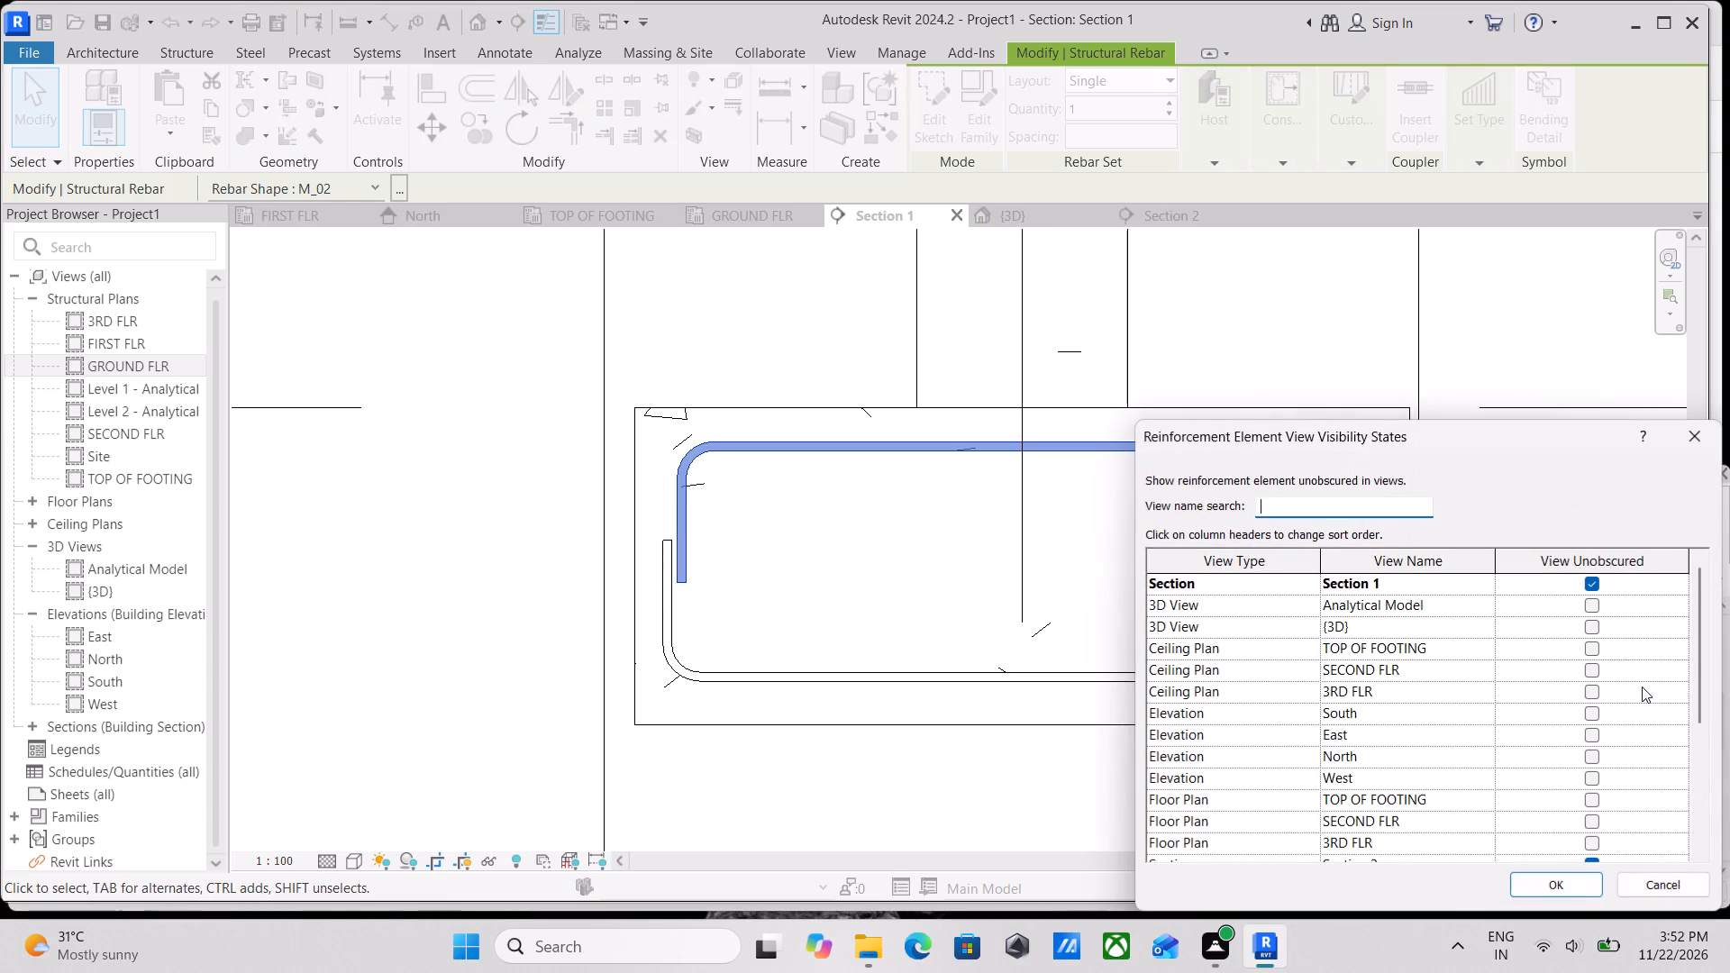
click(1591, 627)
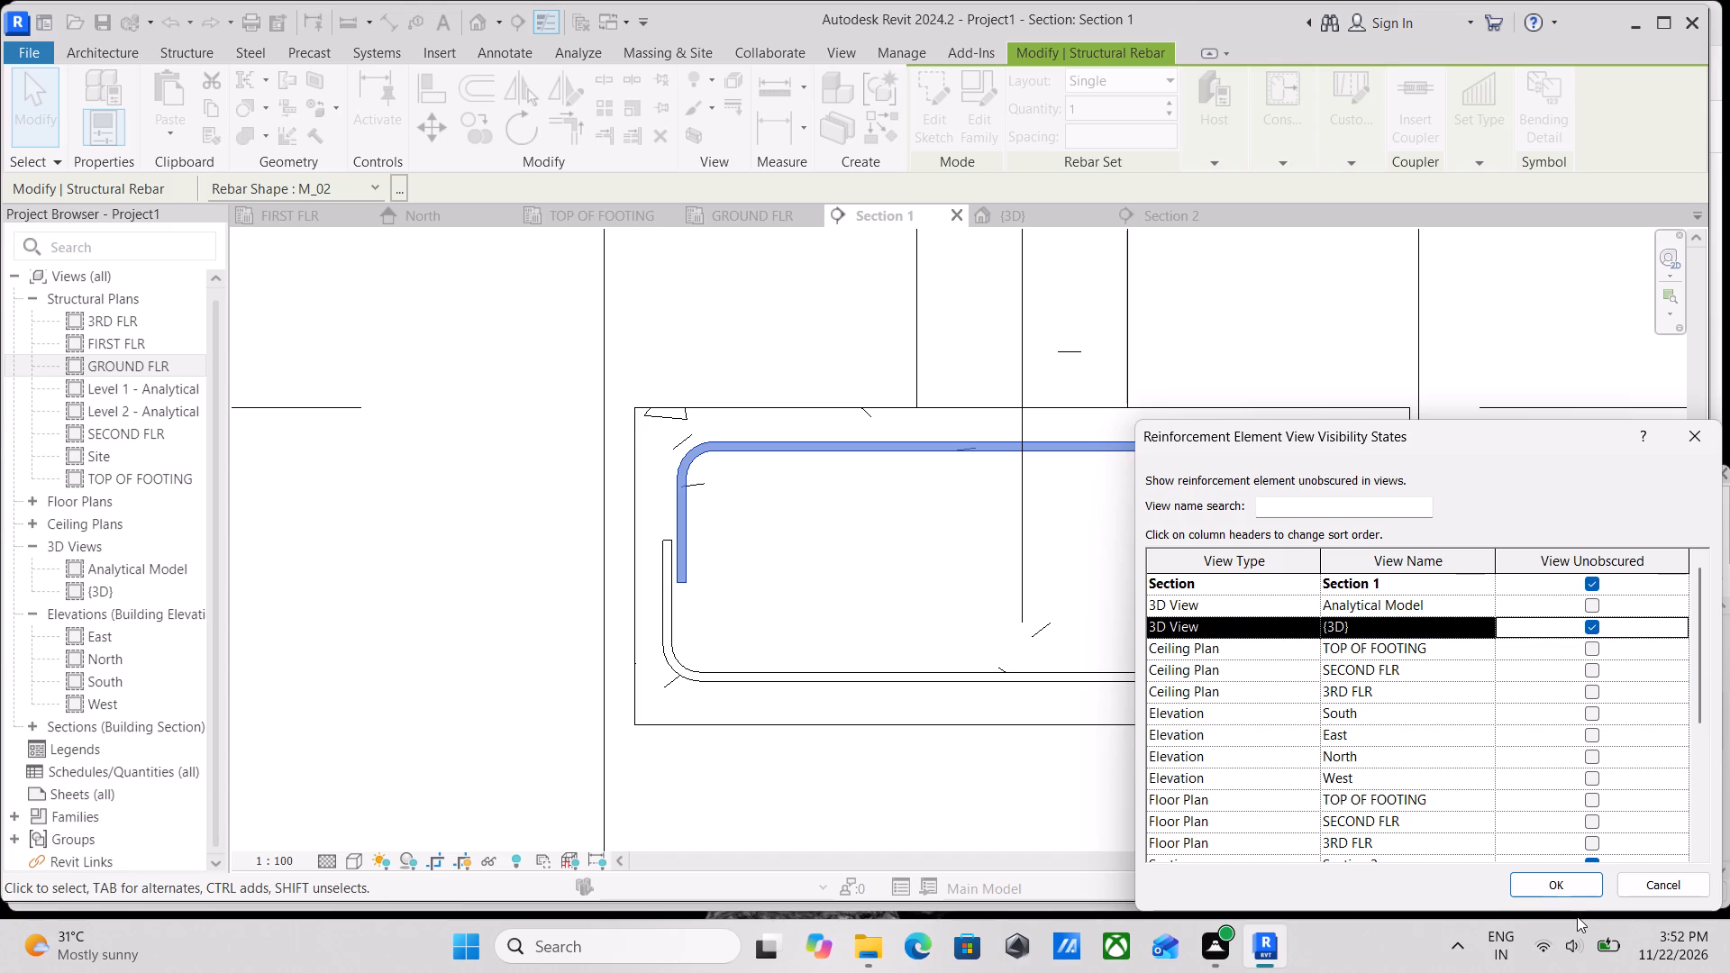
click(1546, 879)
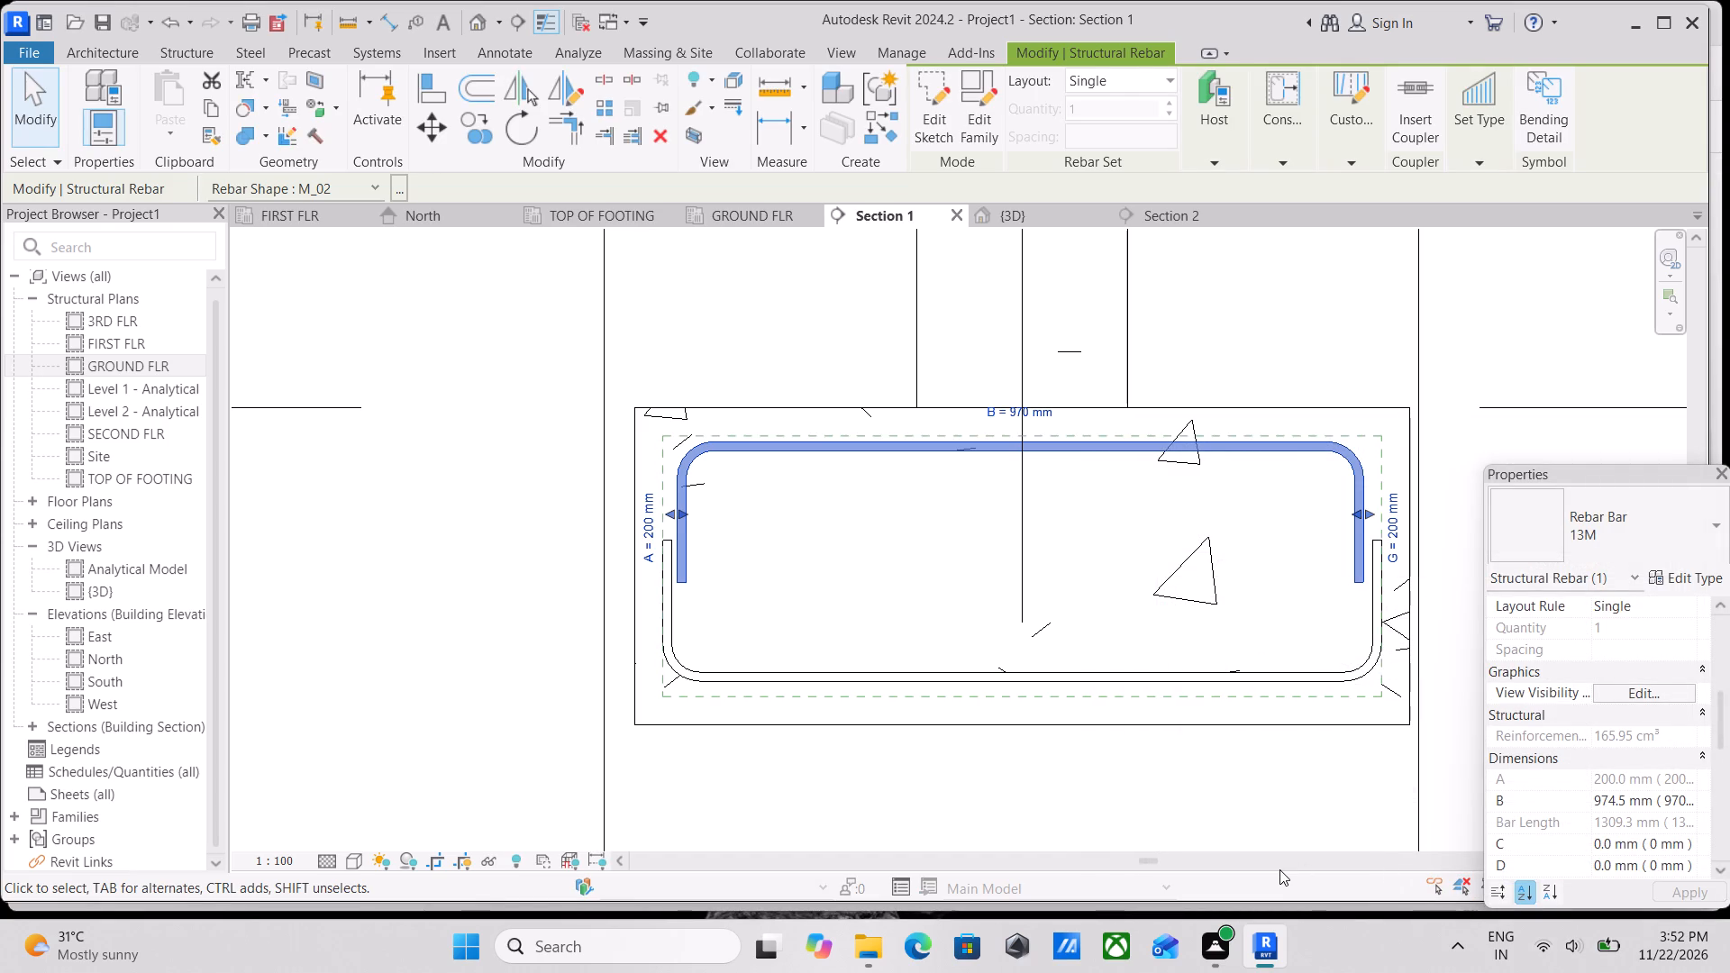
Examine how the top and bottom footing rebars fit together, along with the bottom bar's rebar set properties.
scroll(1279, 875, up, 5)
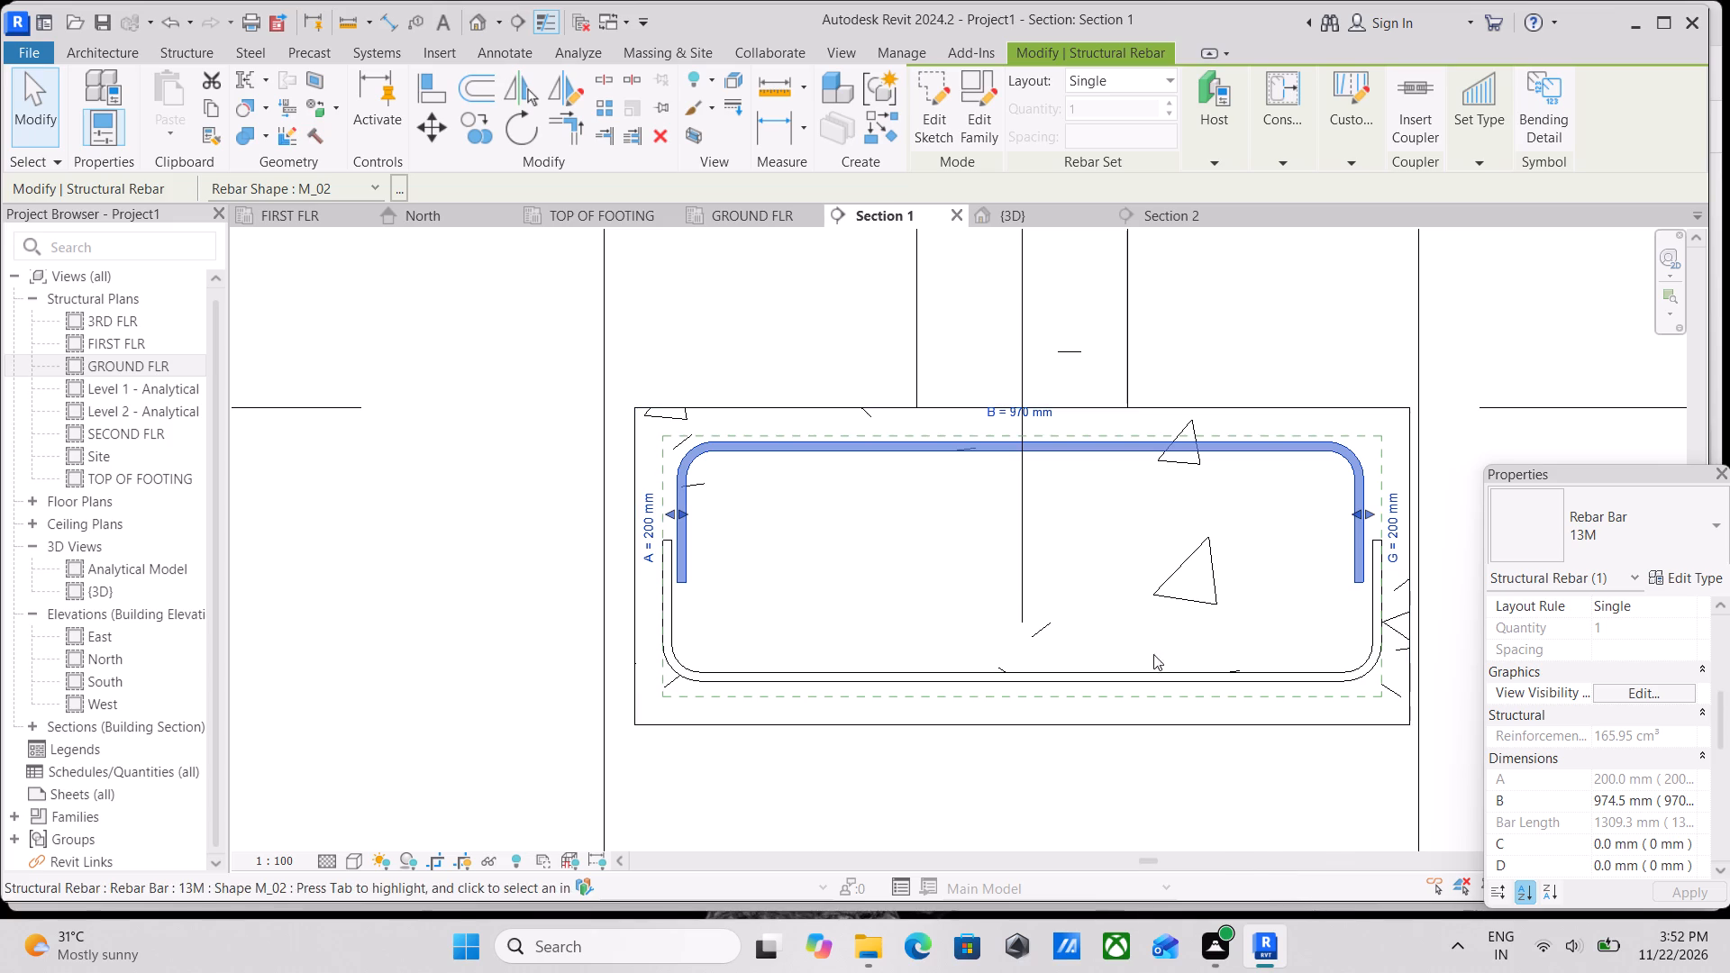
scroll(1137, 646, up, 4)
scroll(1070, 718, down, 2)
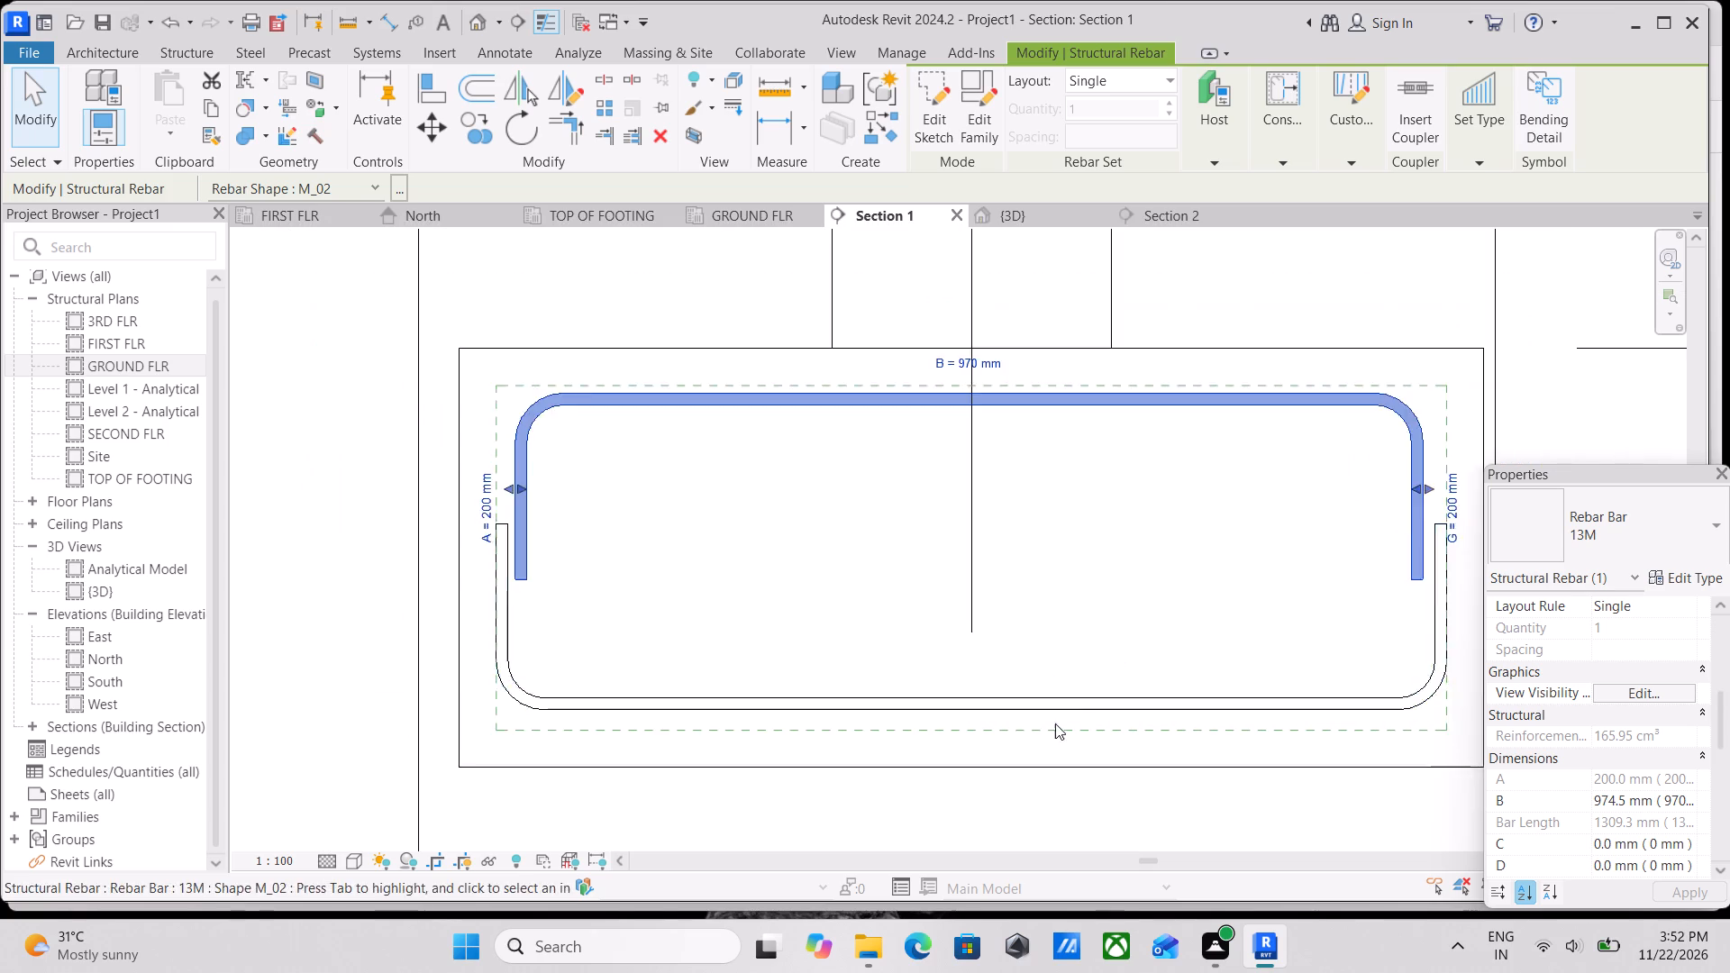
scroll(1055, 723, down, 1)
click(979, 696)
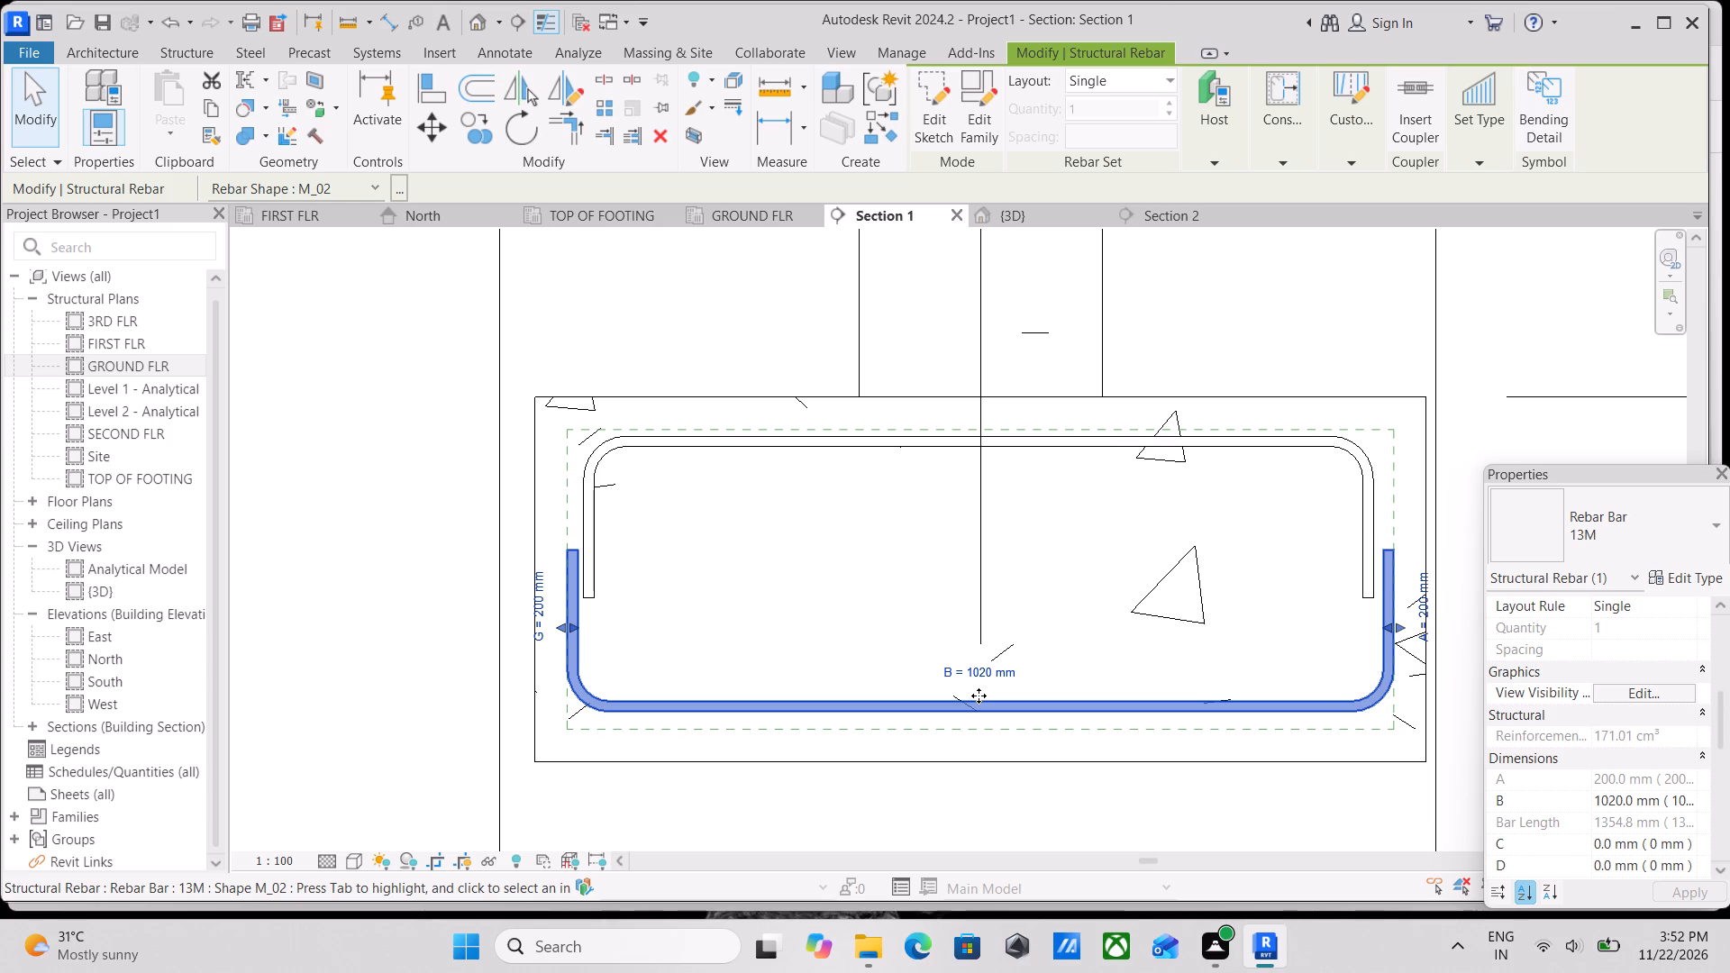
scroll(979, 696, up, 2)
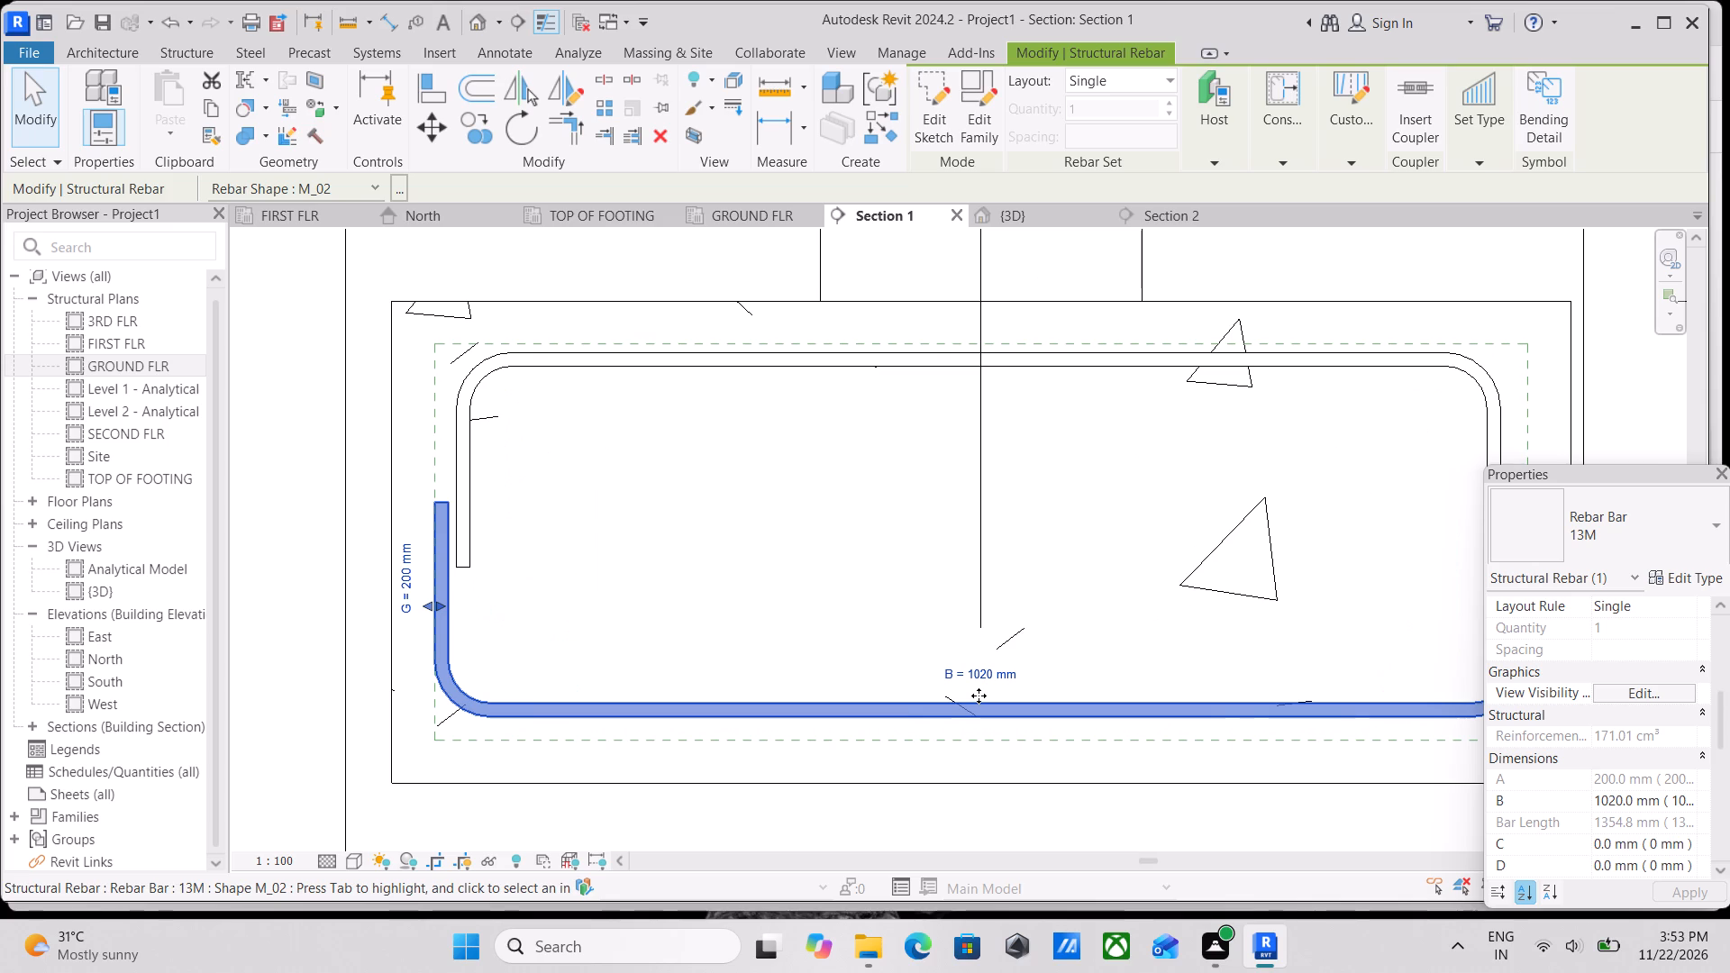
scroll(979, 696, up, 1)
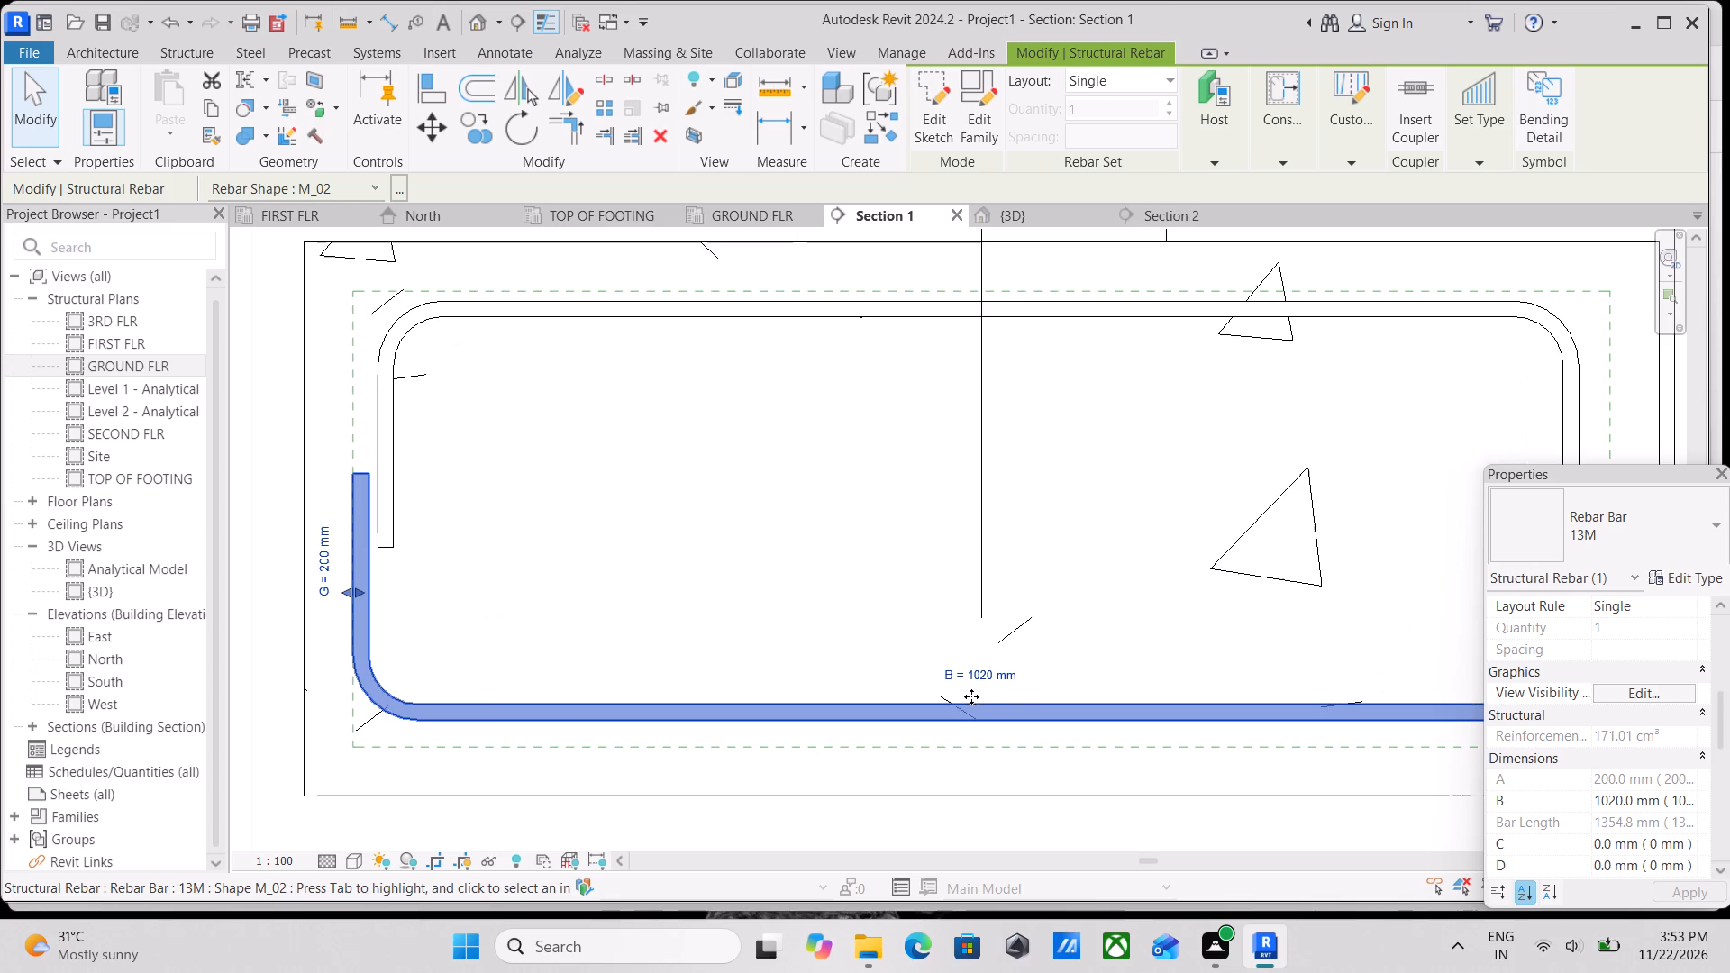
scroll(1098, 685, down, 1)
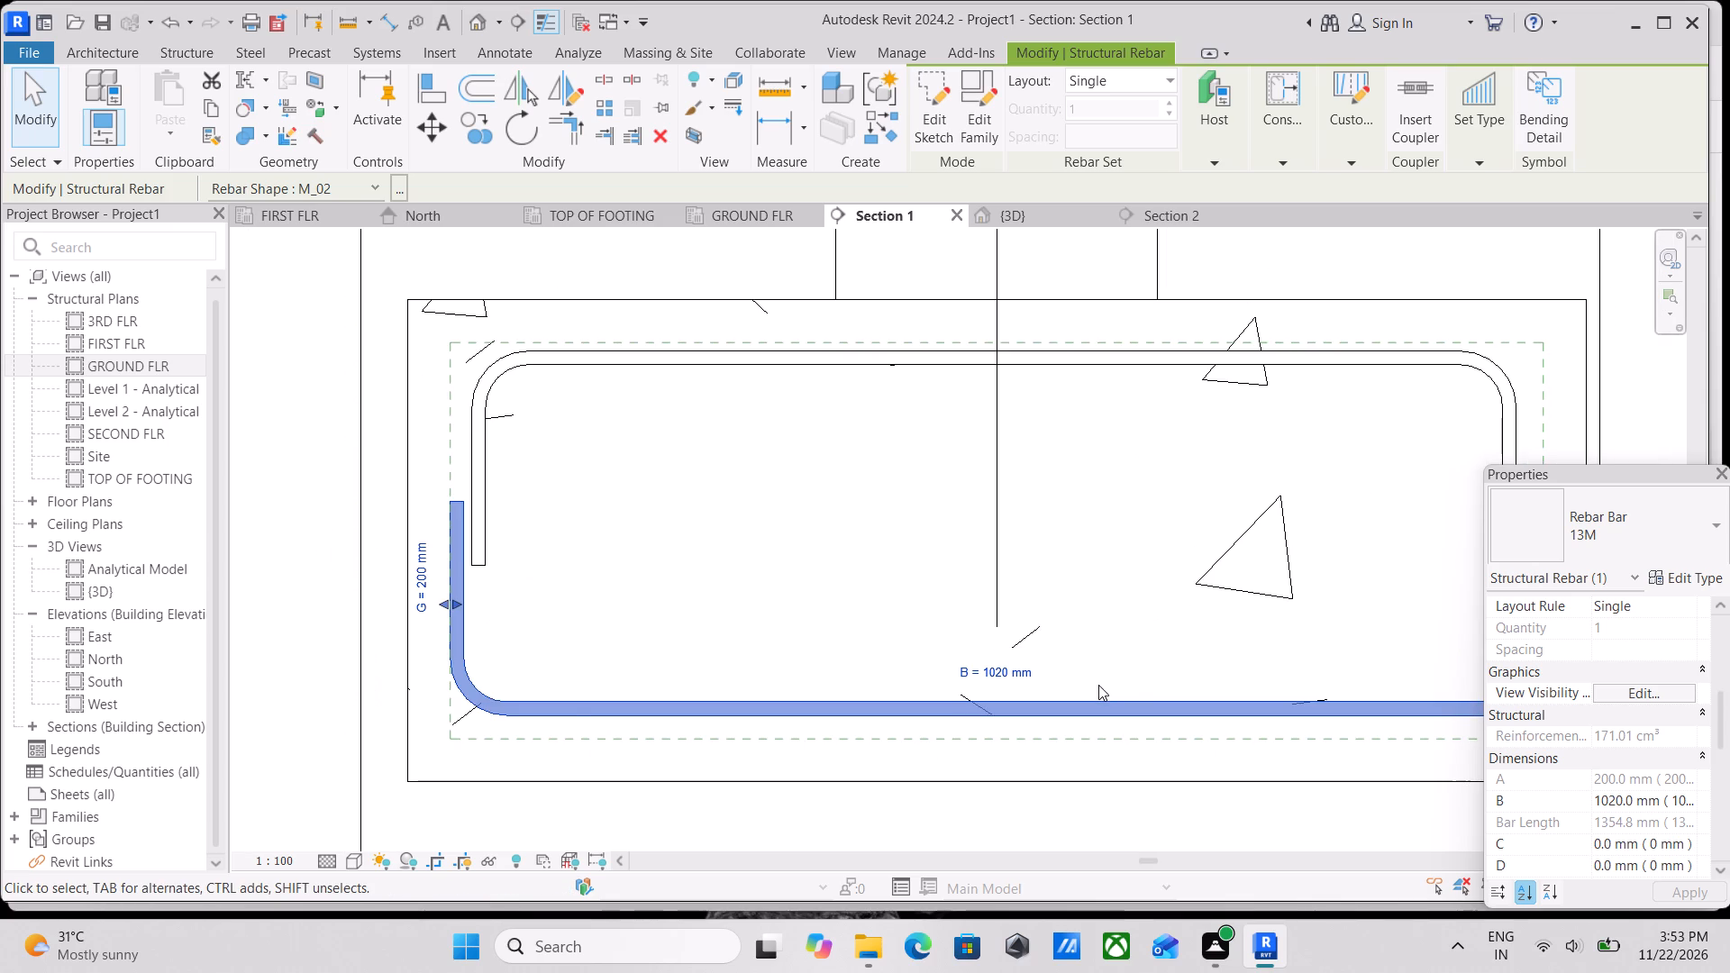
scroll(1140, 687, down, 2)
scroll(1211, 644, down, 3)
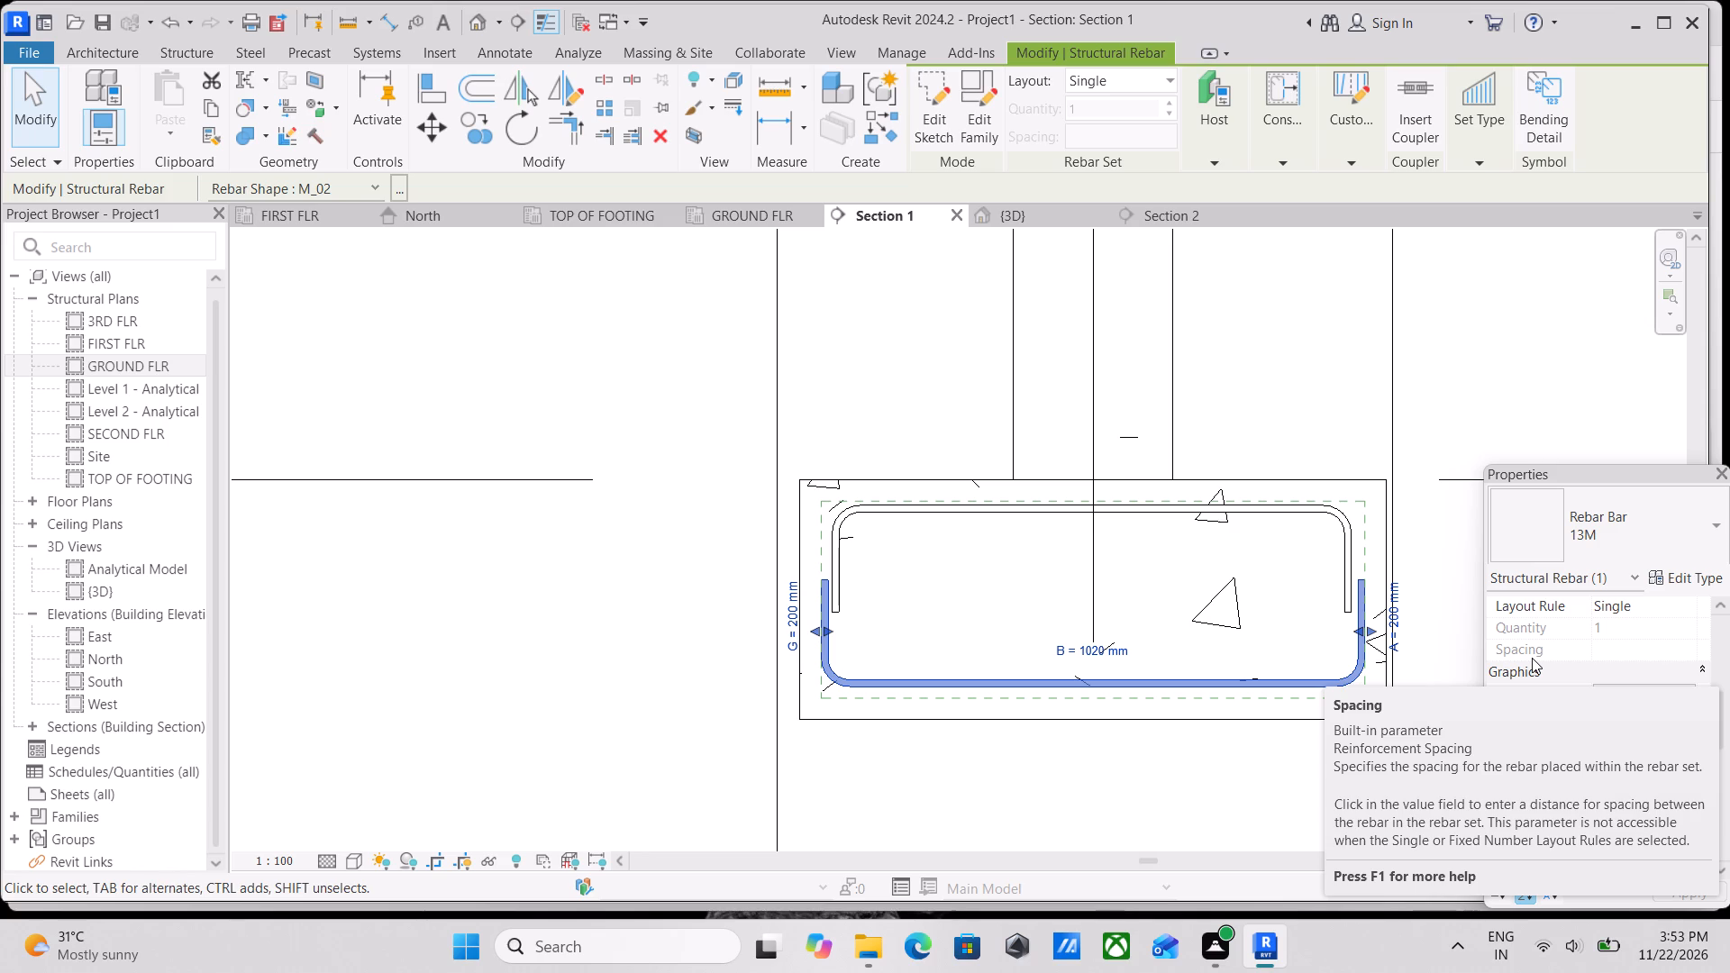
scroll(1532, 658, up, 1)
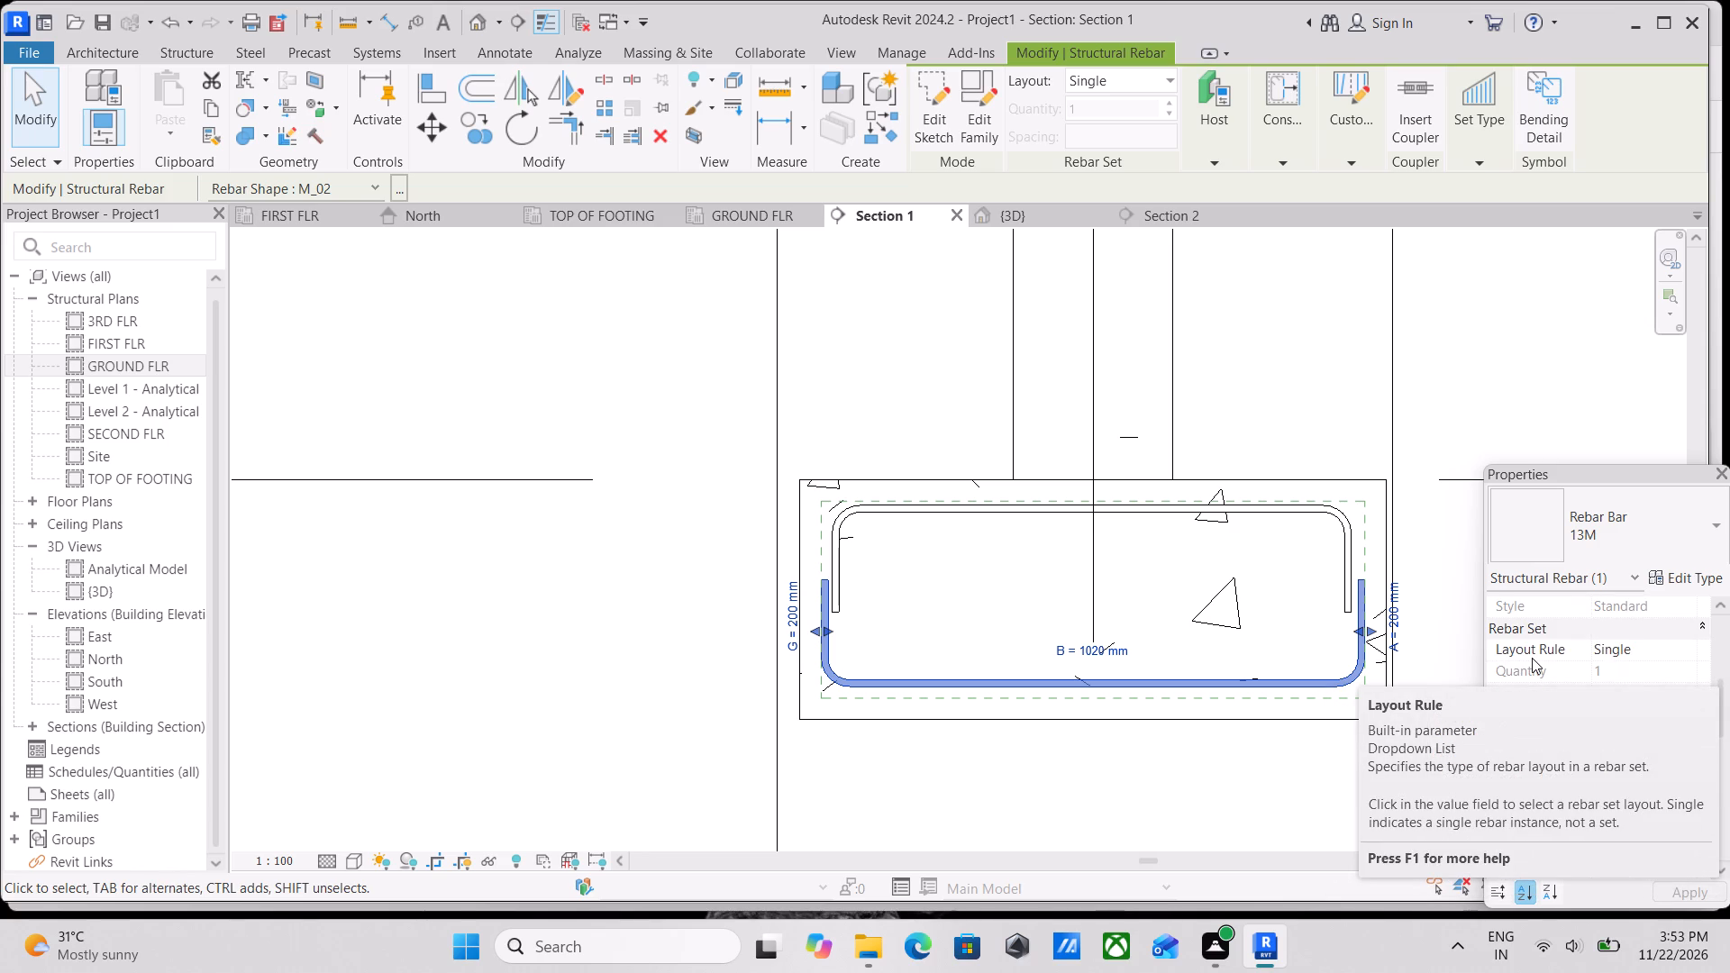
scroll(1525, 662, up, 1)
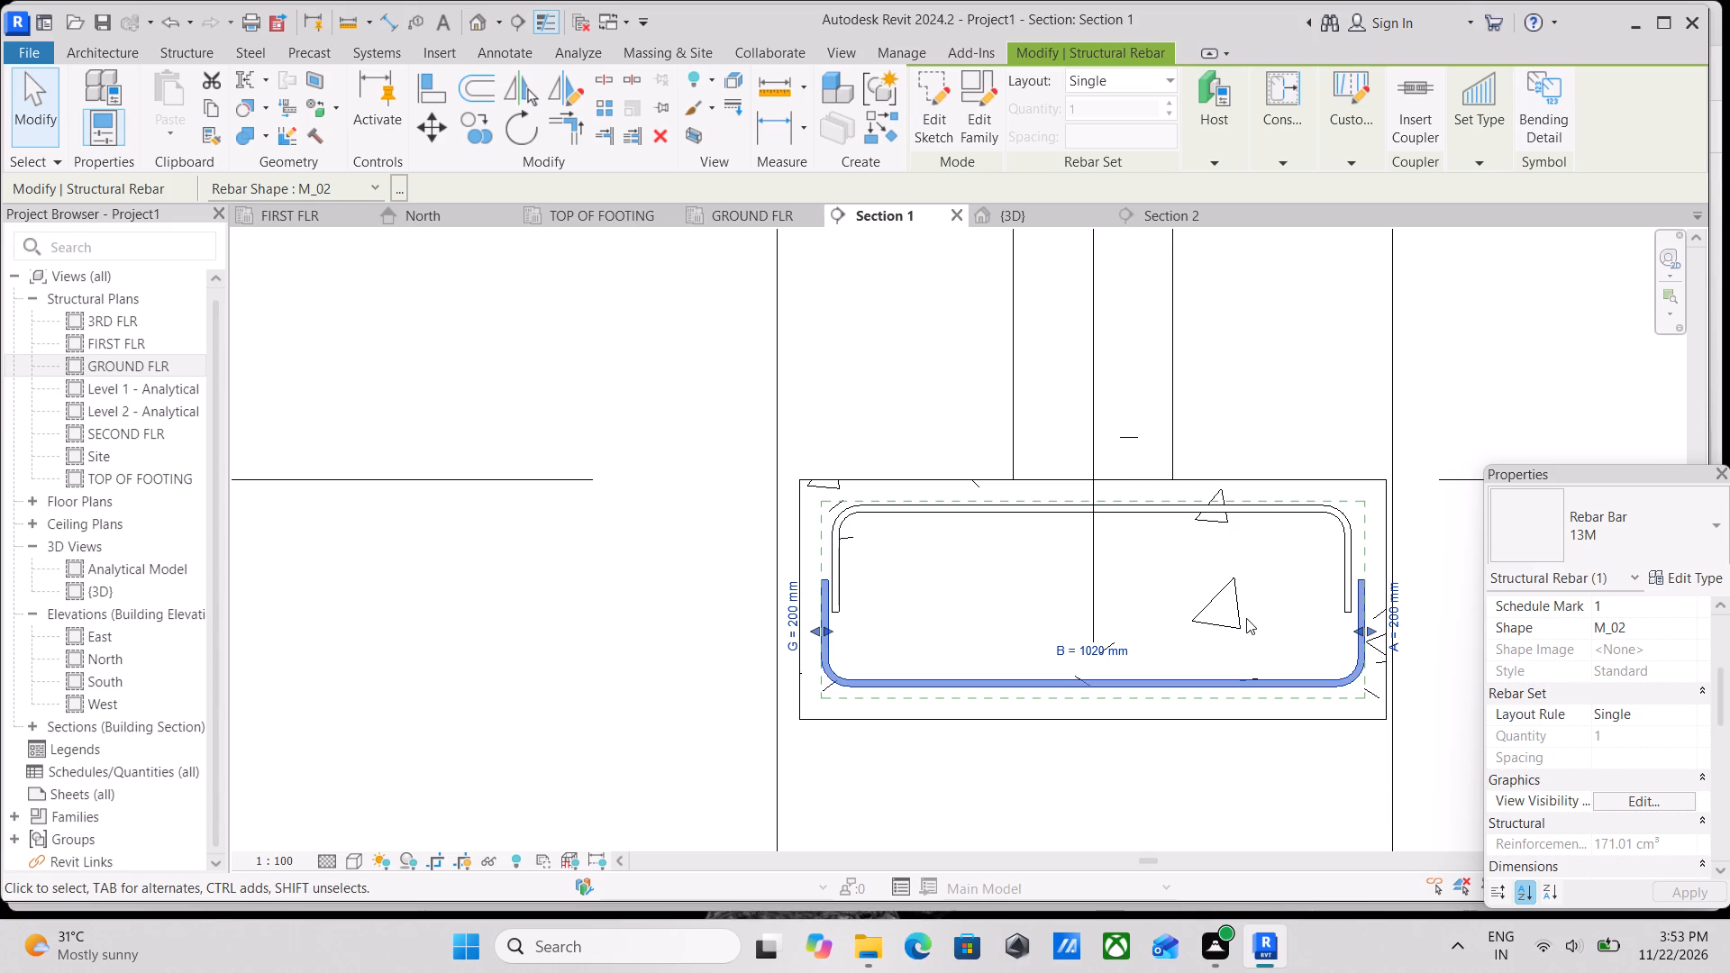
scroll(1246, 617, up, 2)
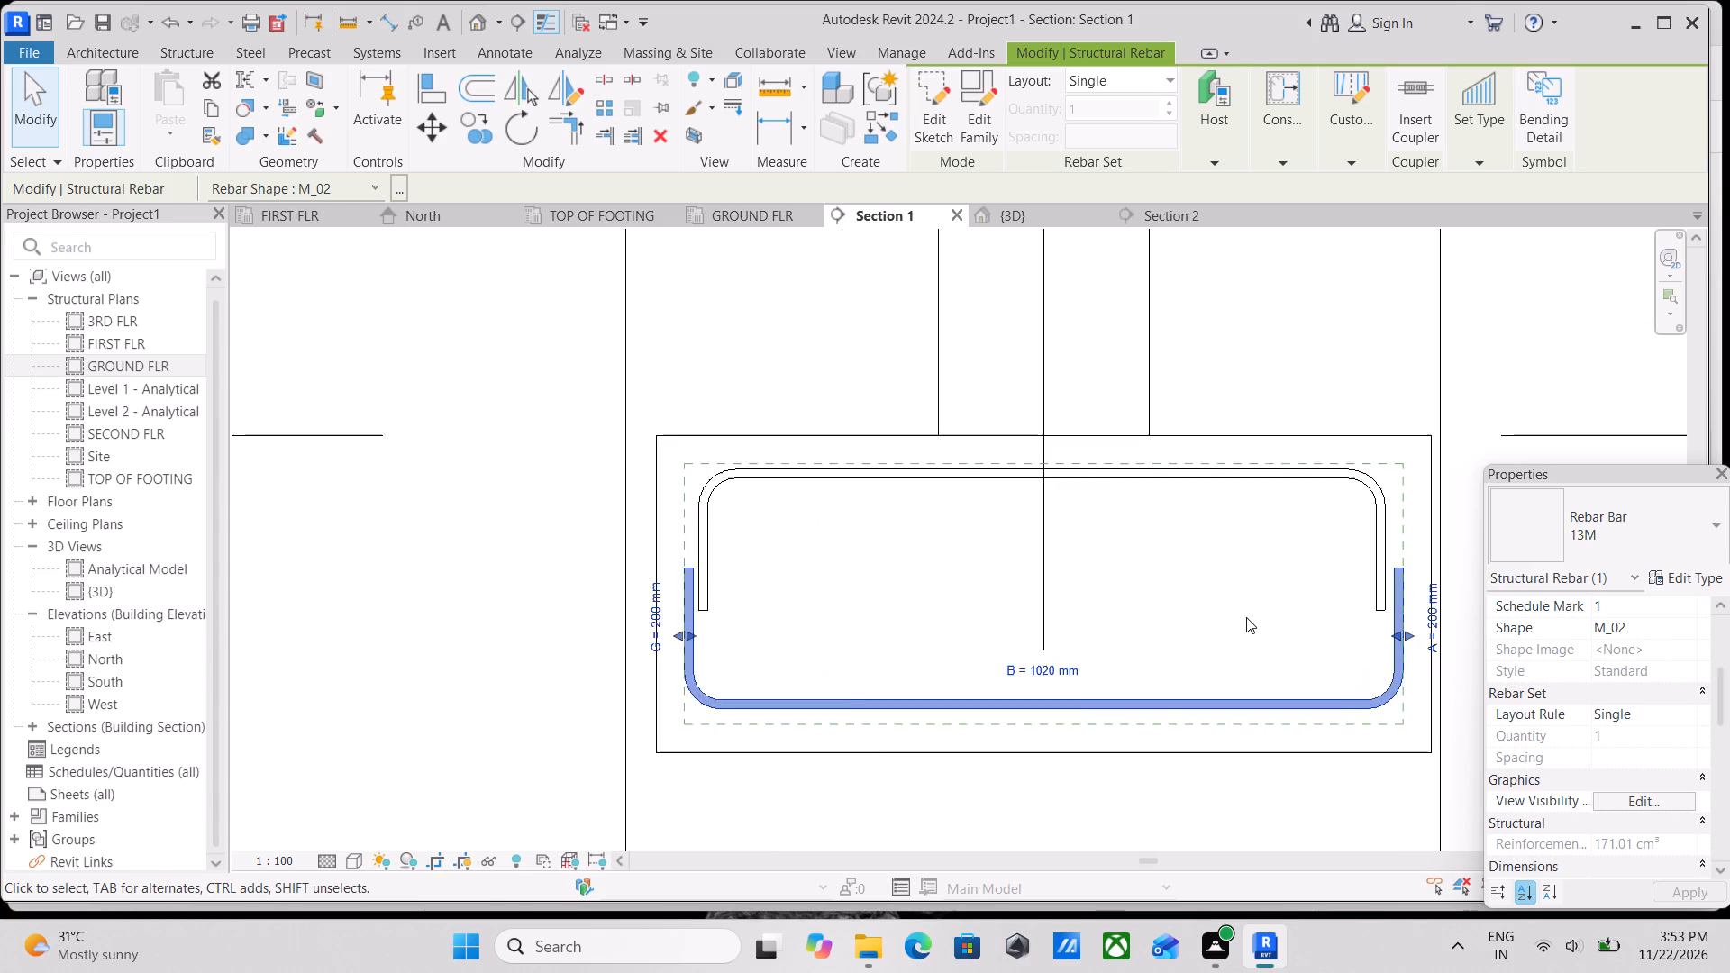
scroll(1246, 617, up, 1)
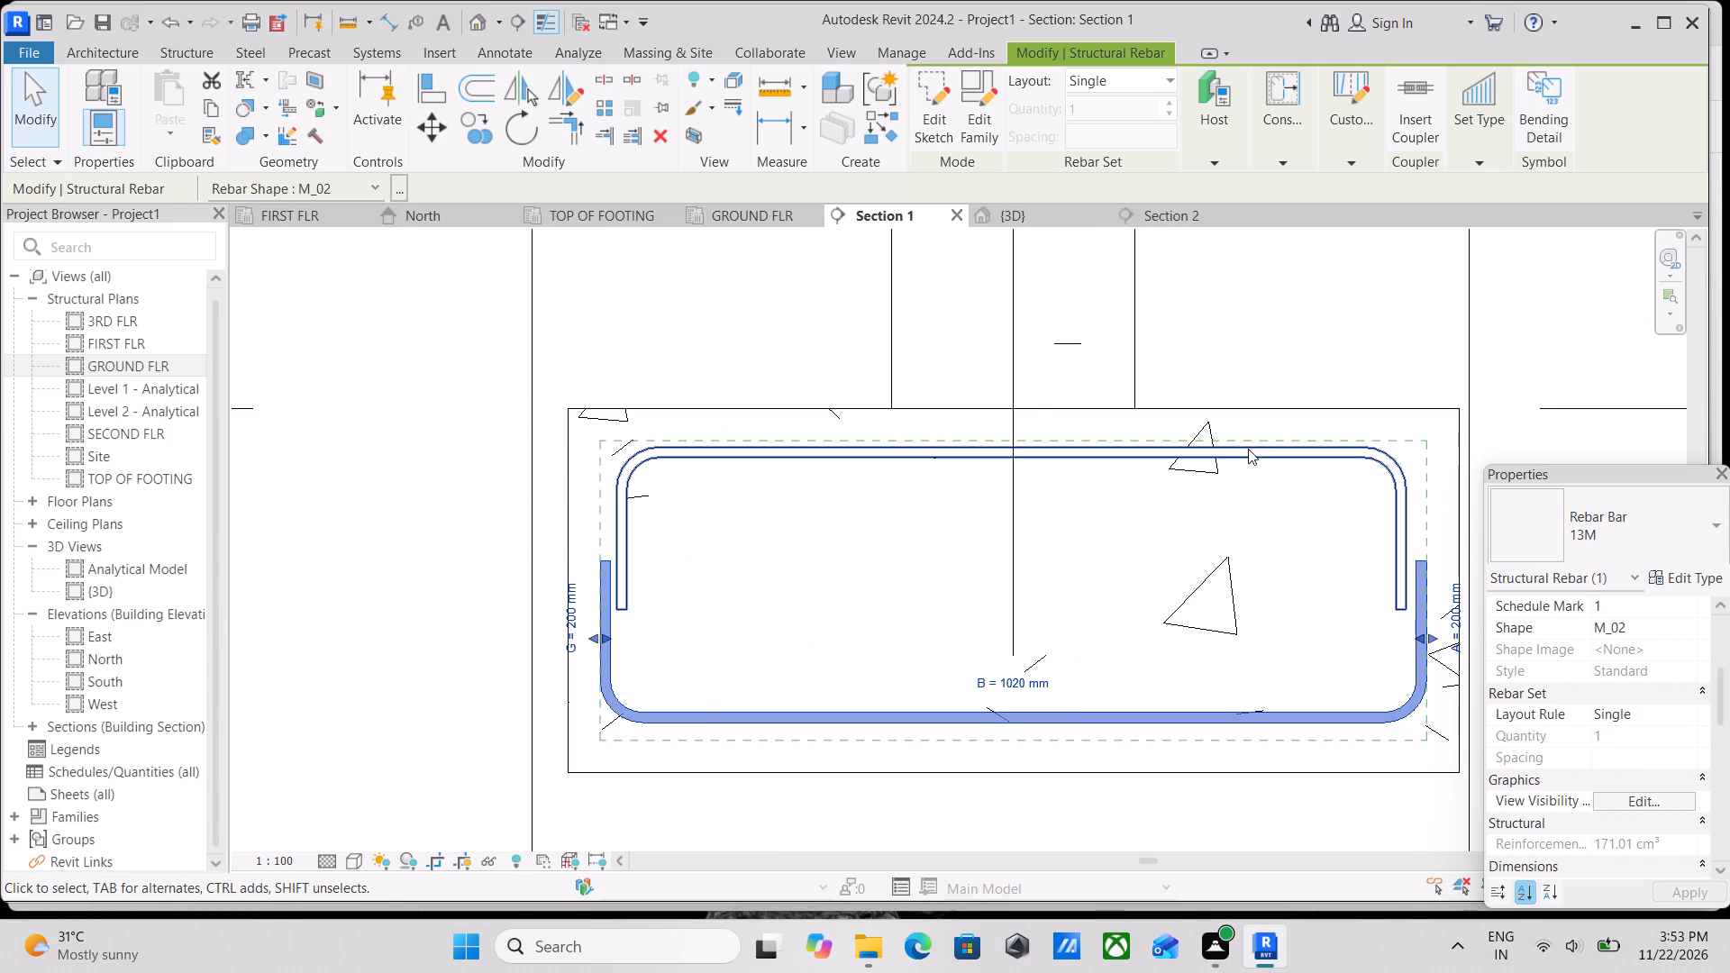
click(1248, 449)
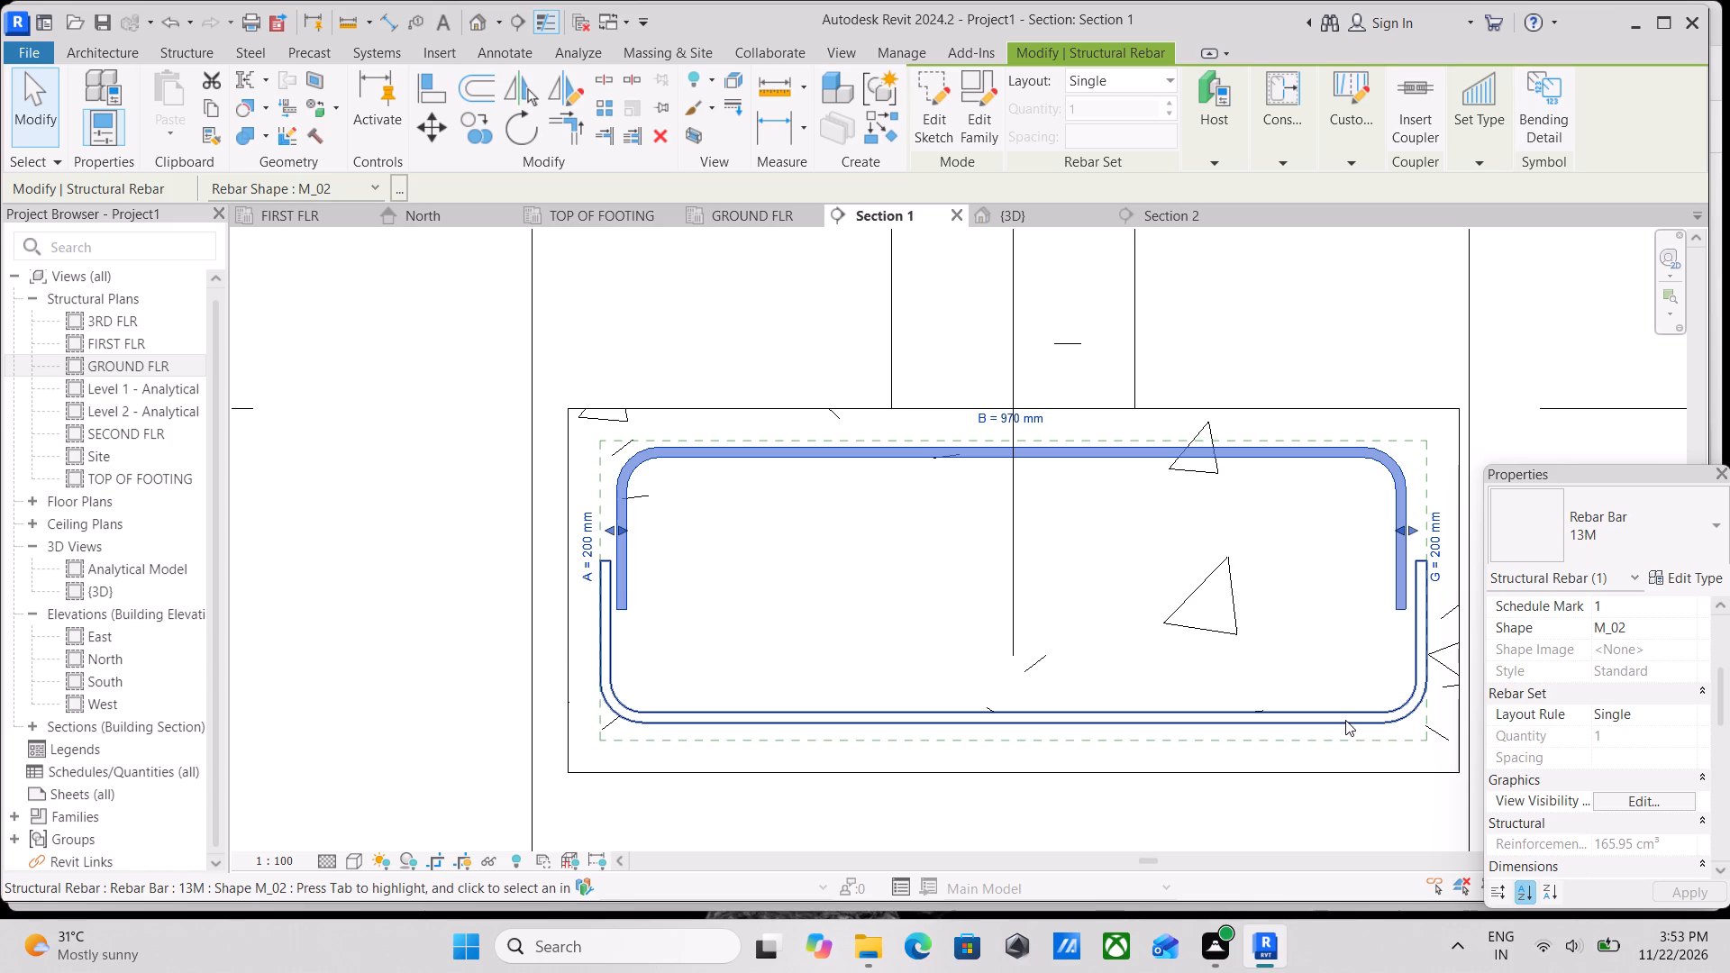
Recheck the view visibility states of the bottom rebar and the top rebar for the {3D} view.
click(1345, 720)
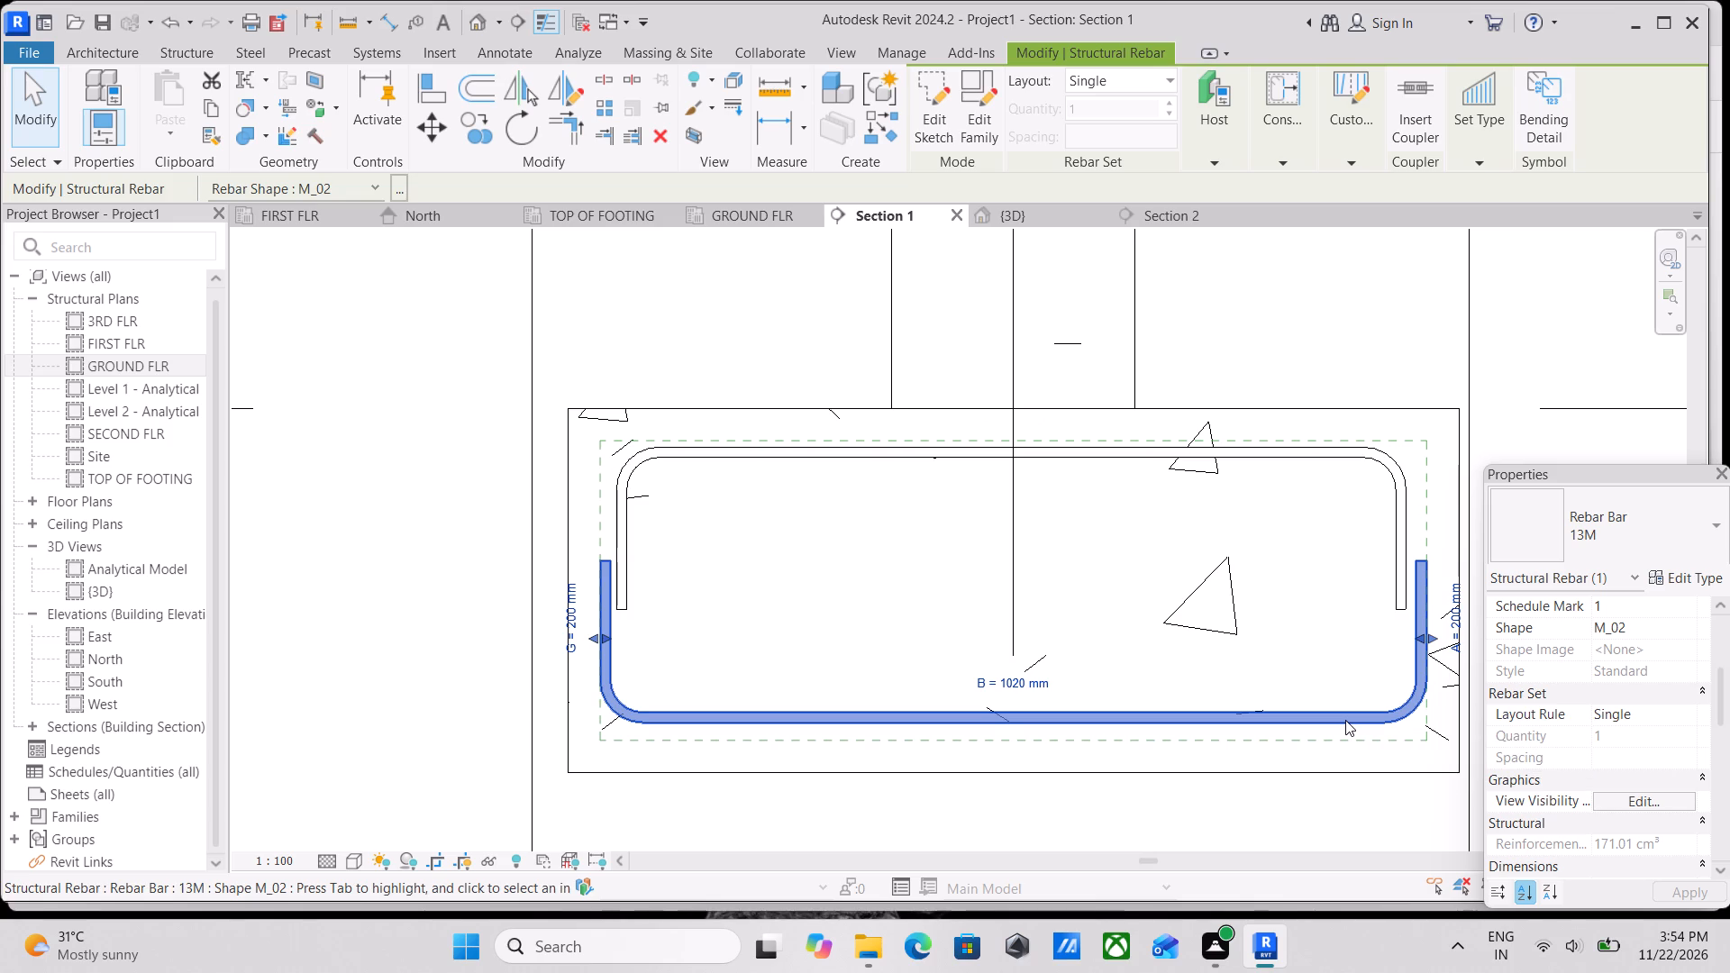
scroll(1345, 720, up, 2)
scroll(1605, 786, down, 1)
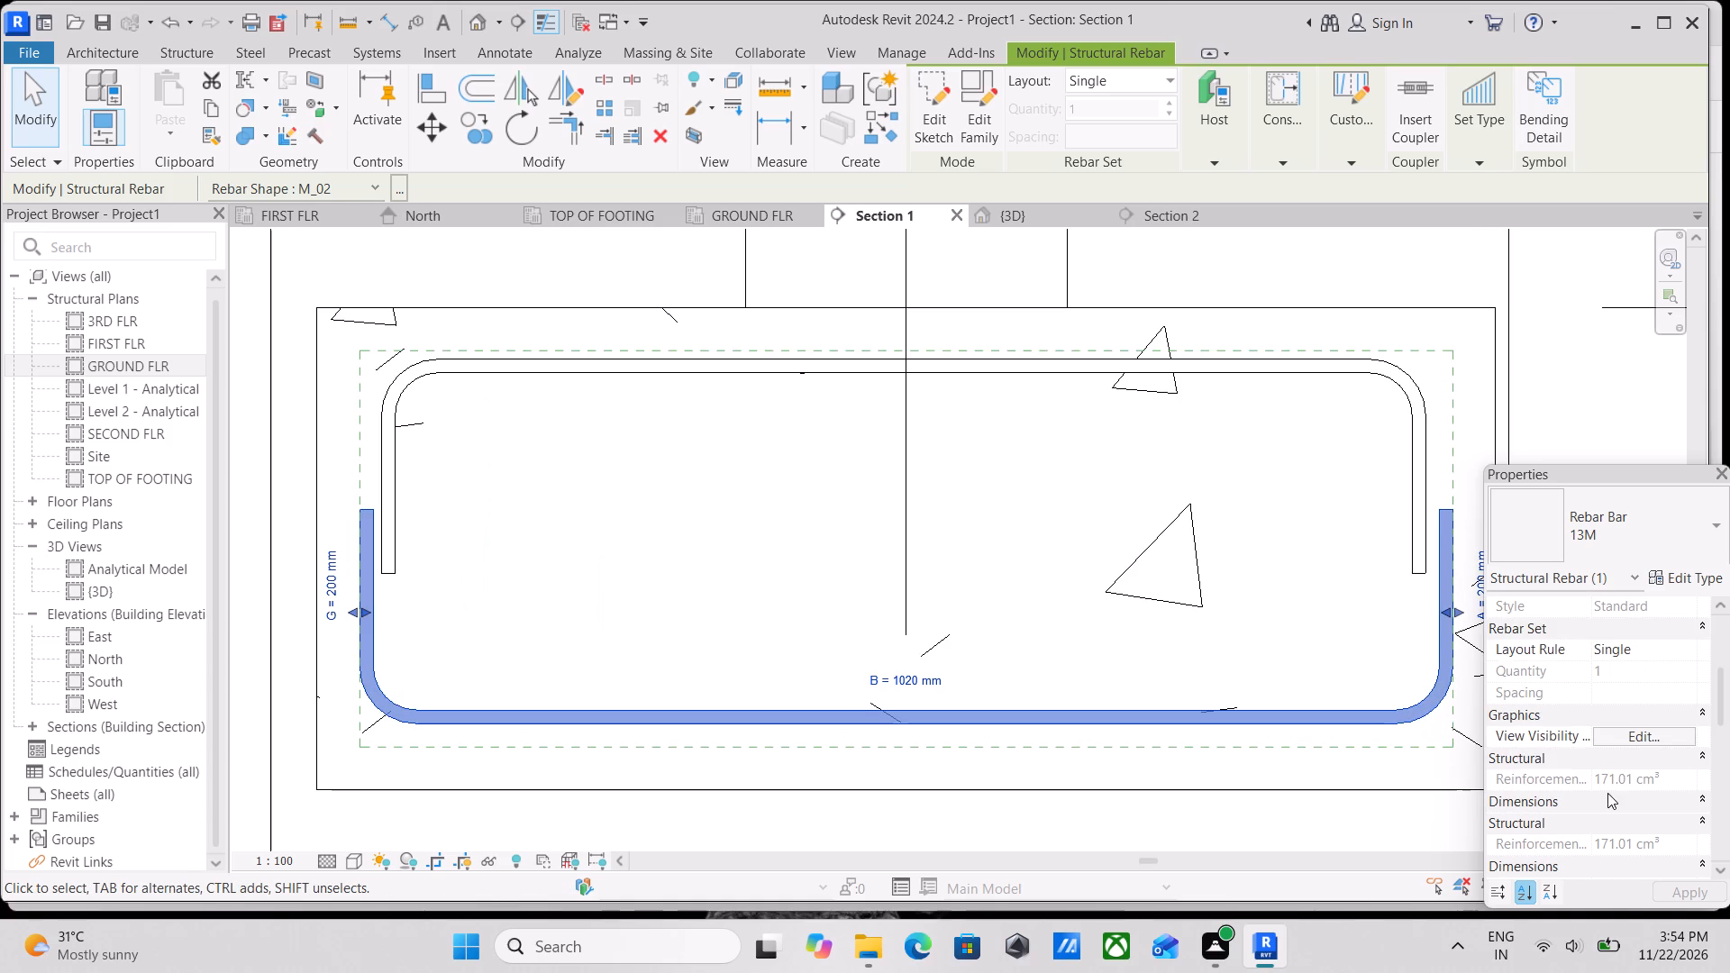
click(1631, 741)
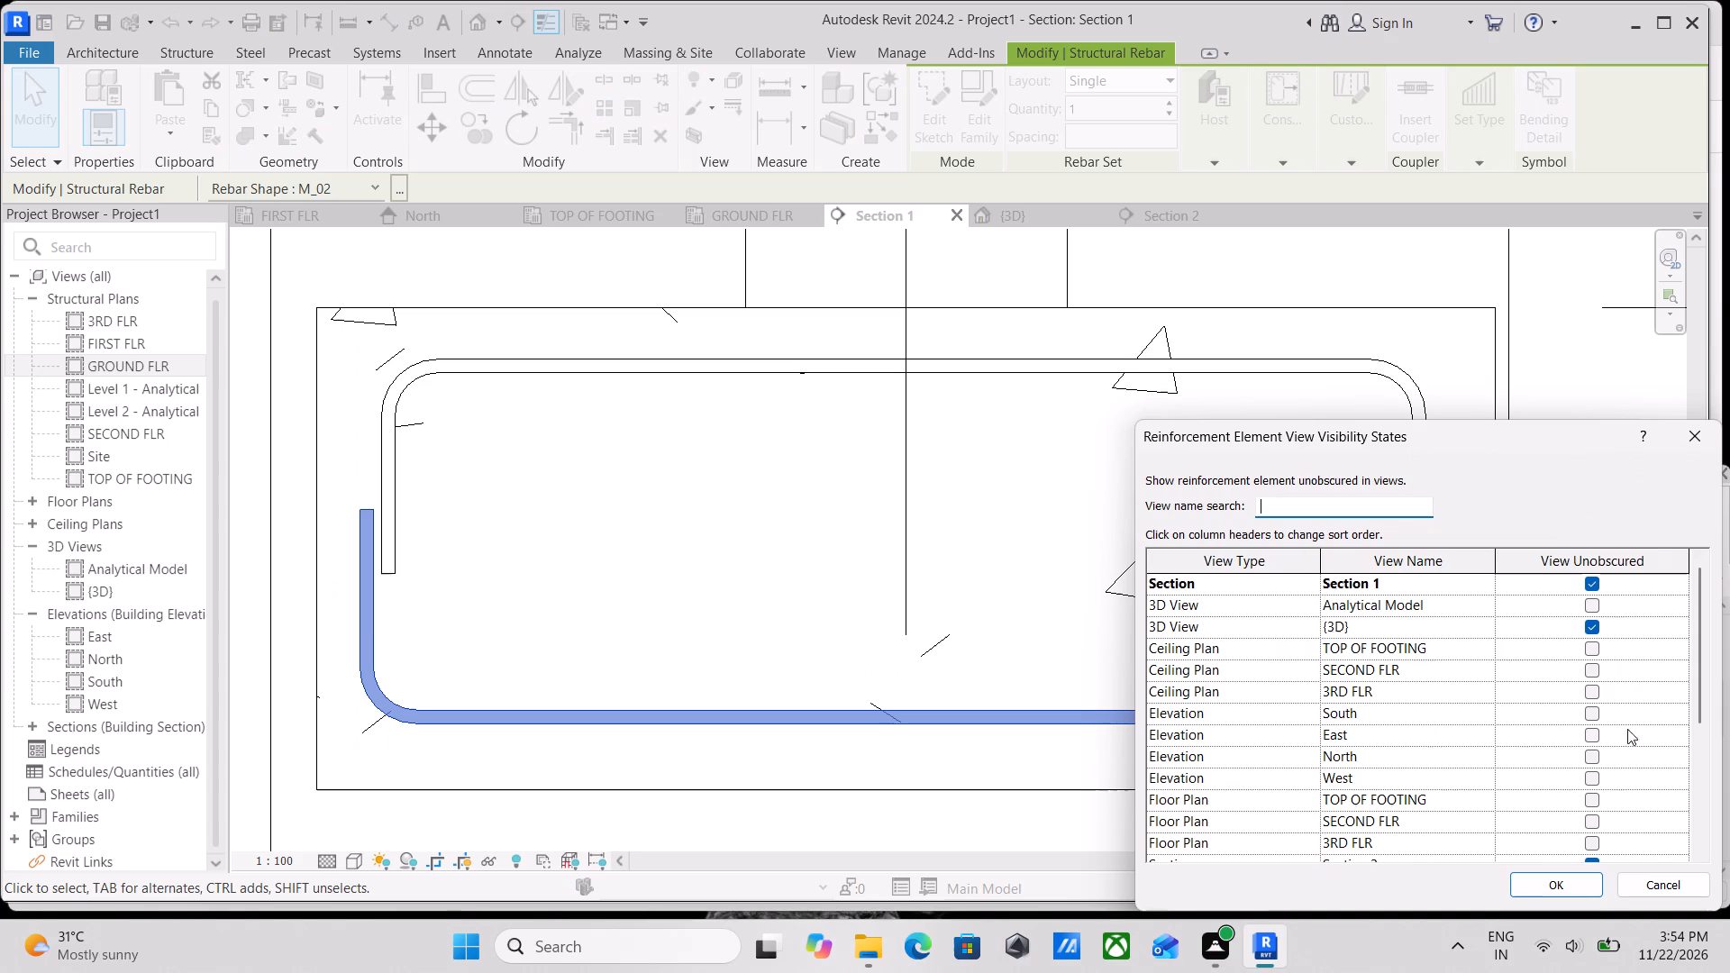
click(1542, 881)
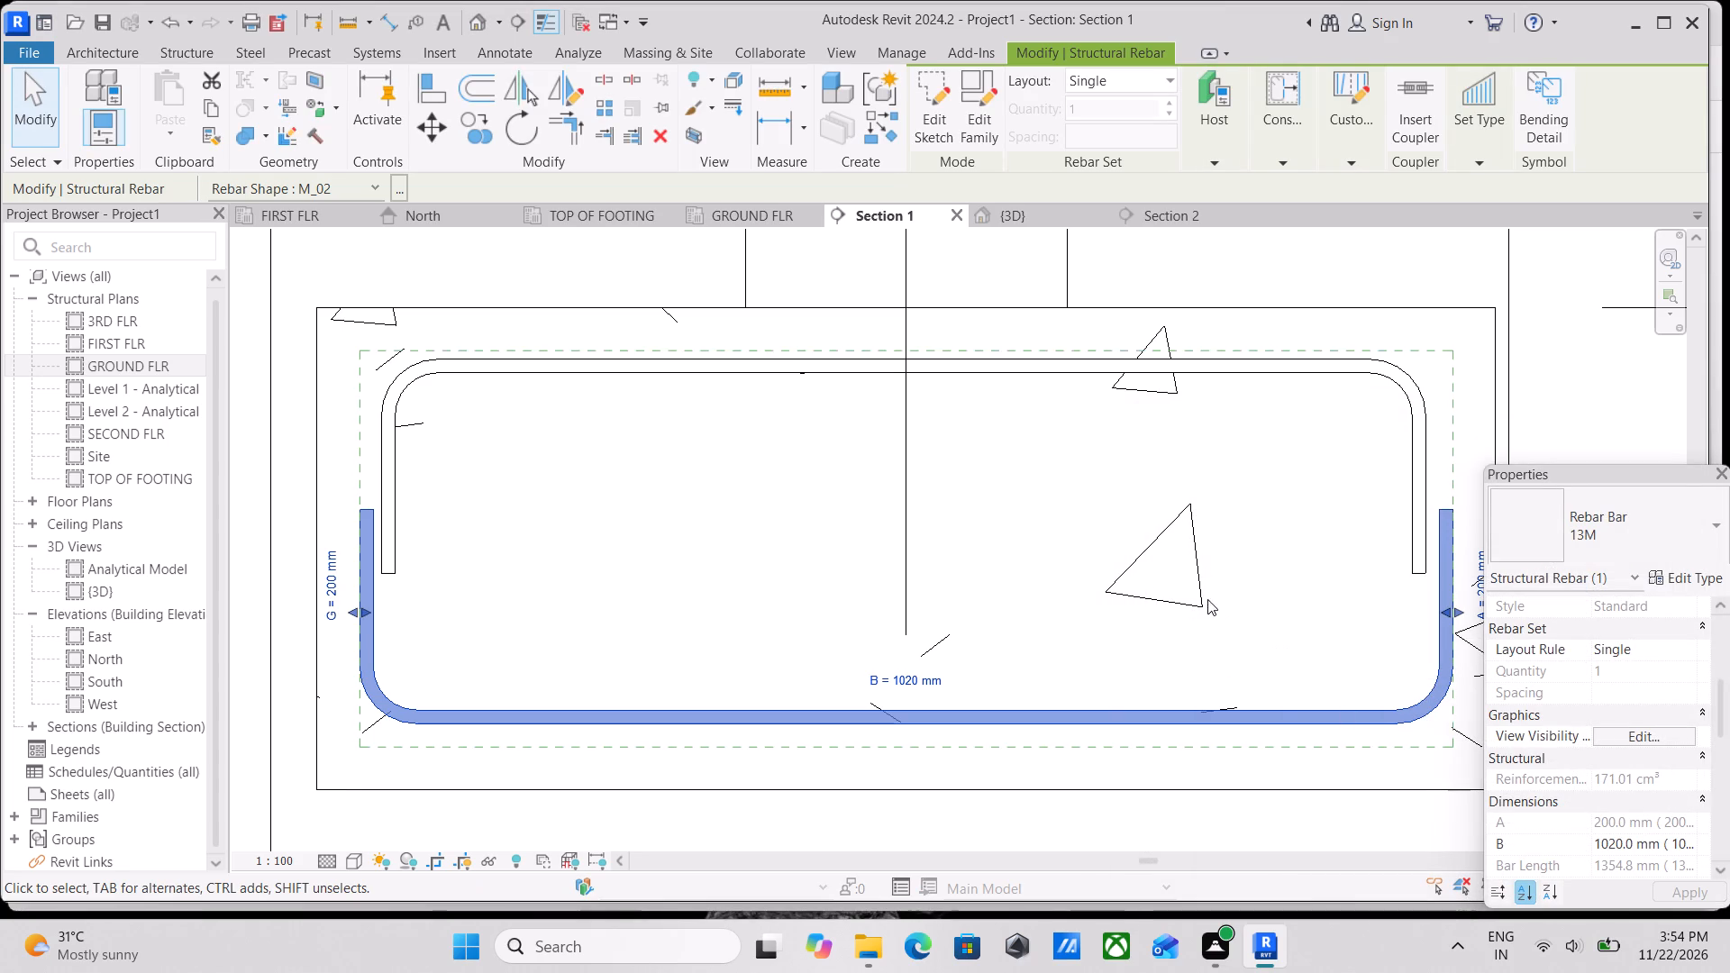
key(Escape)
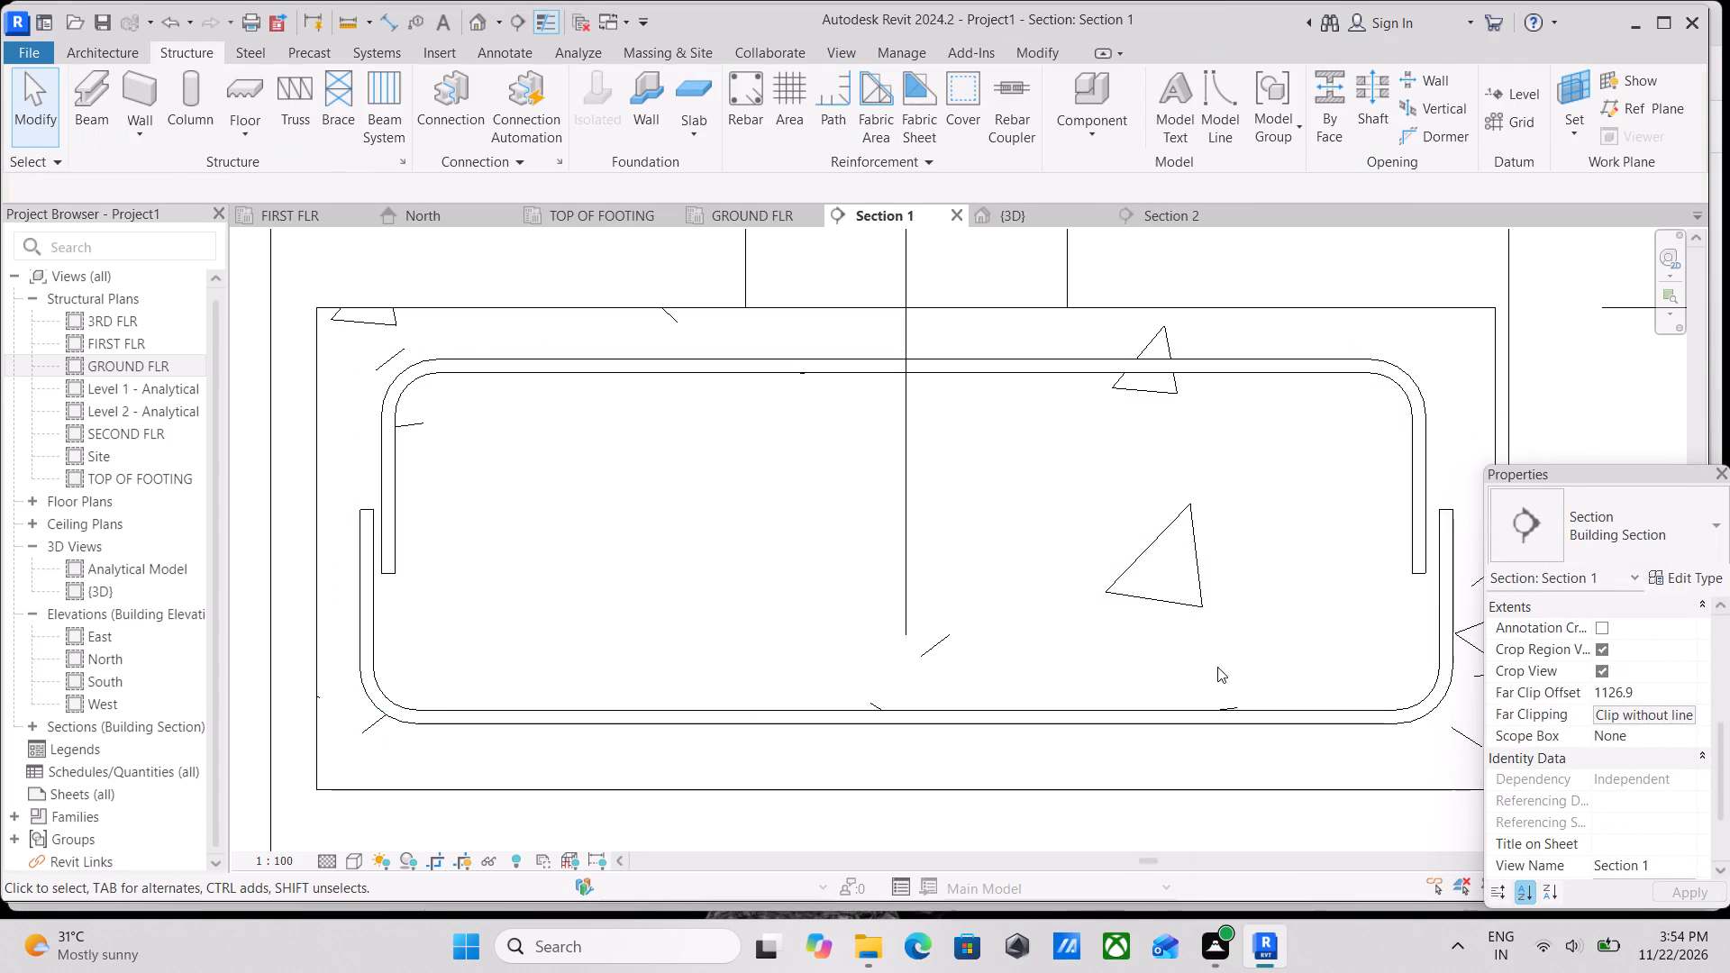
scroll(1217, 667, up, 2)
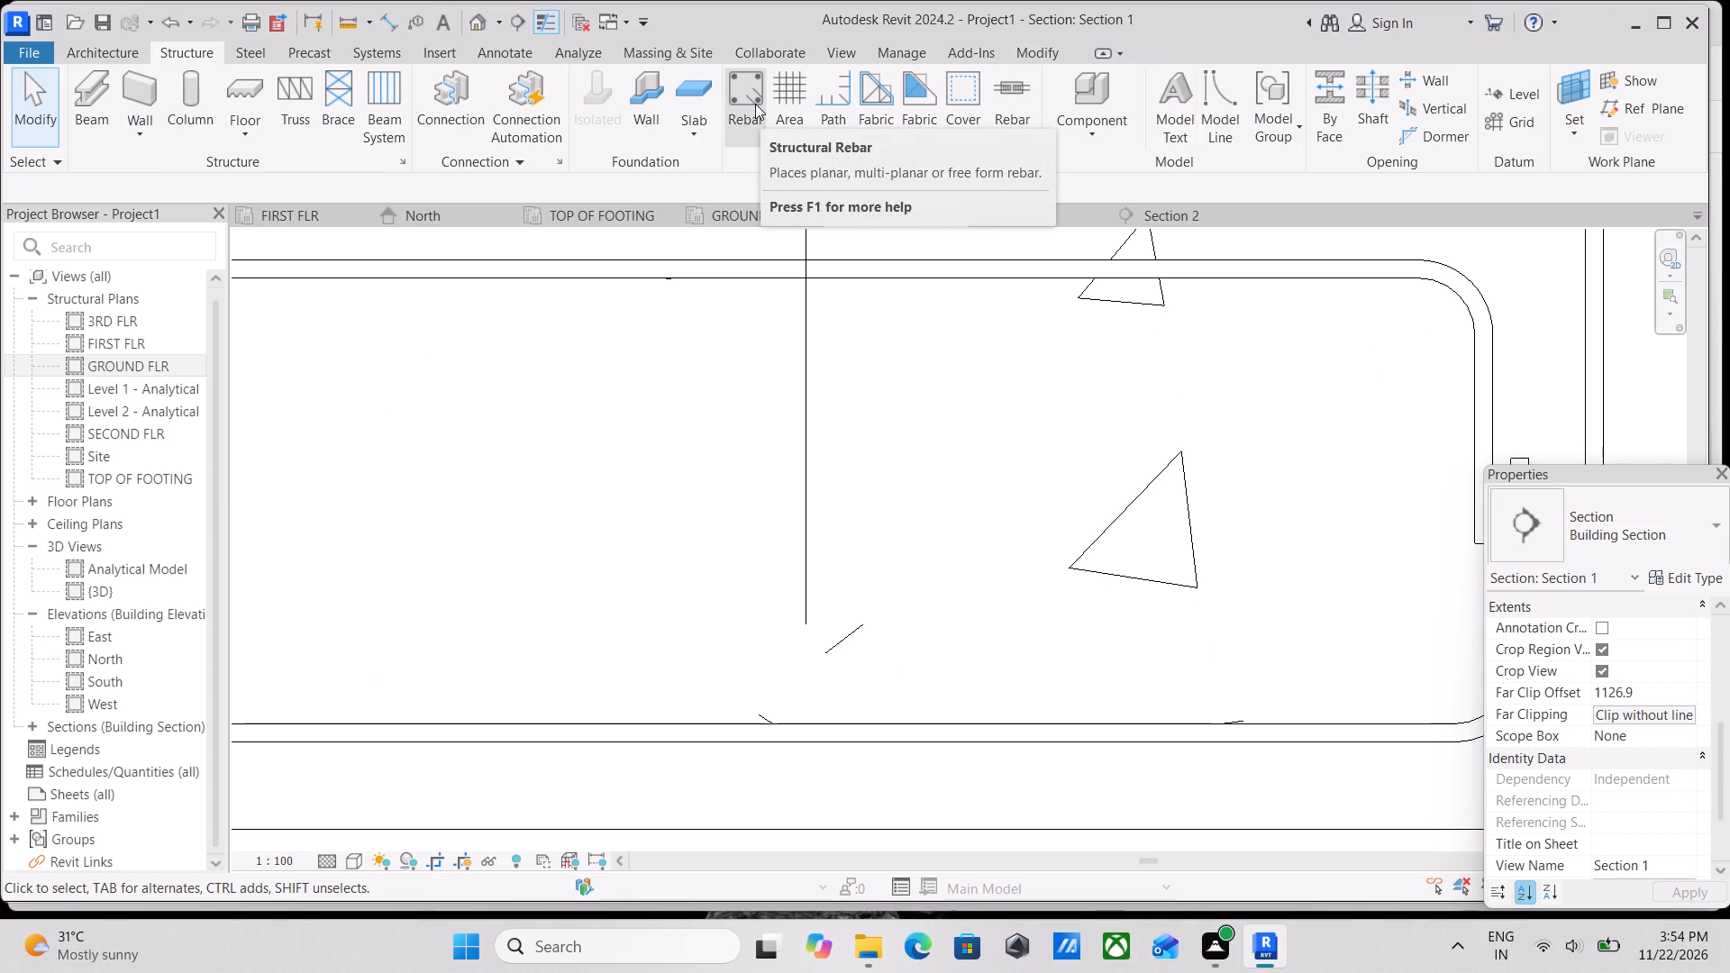
click(1271, 262)
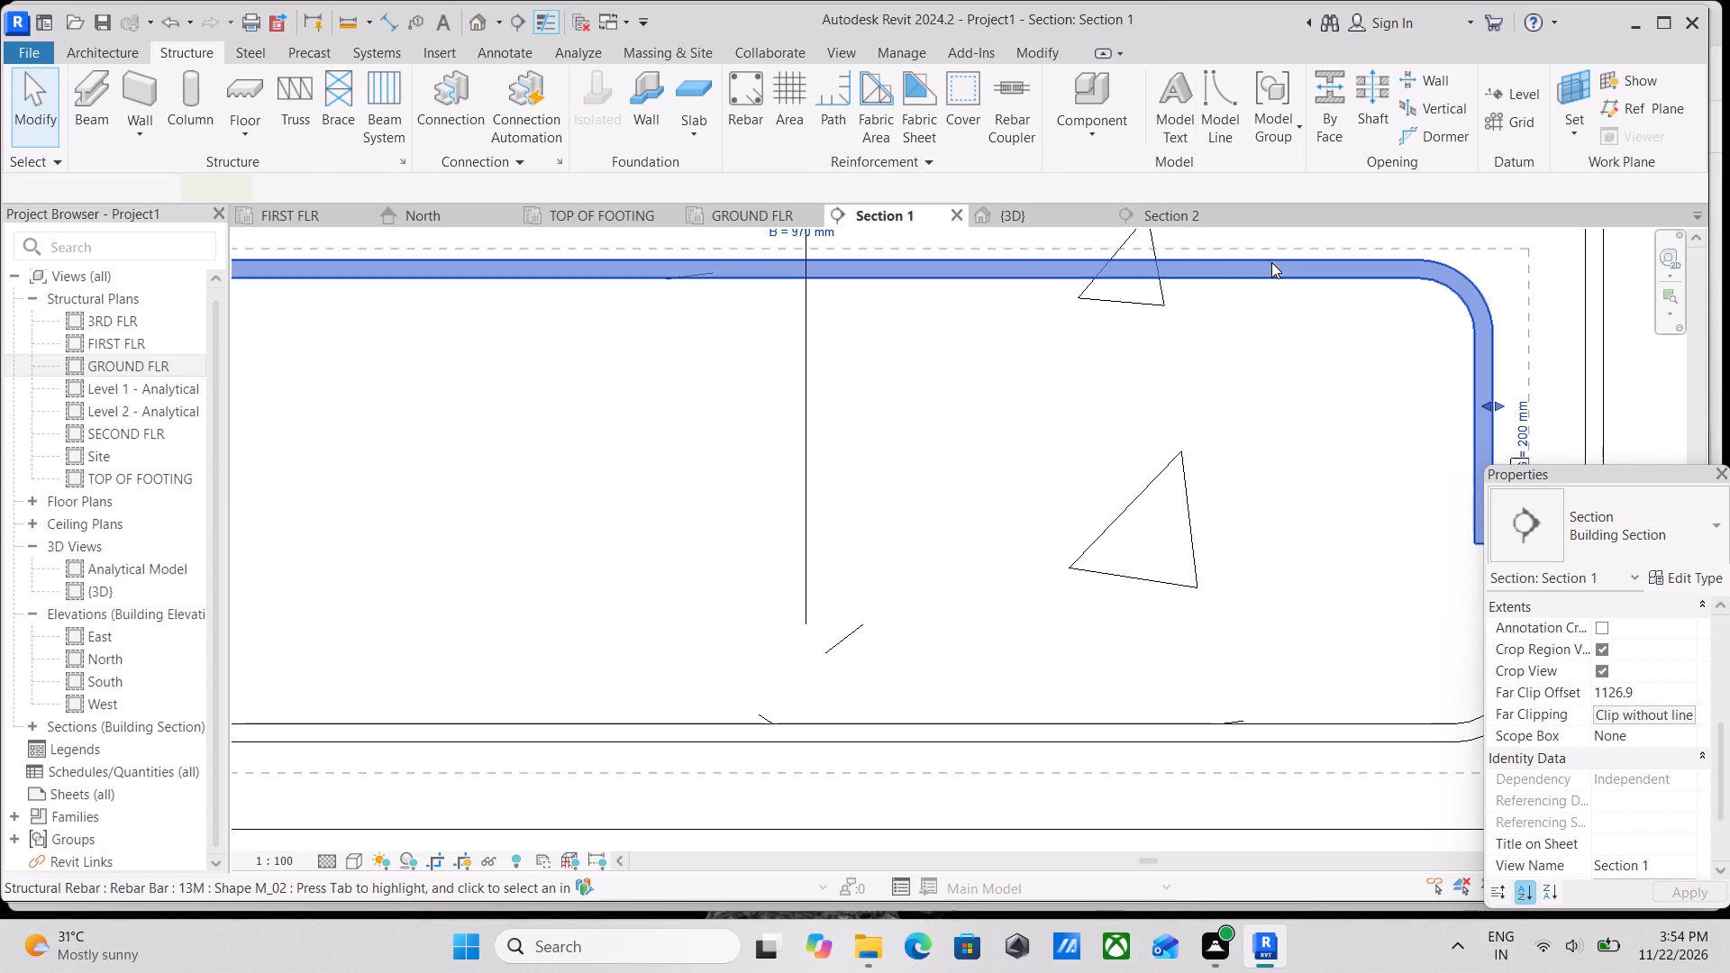
click(1651, 741)
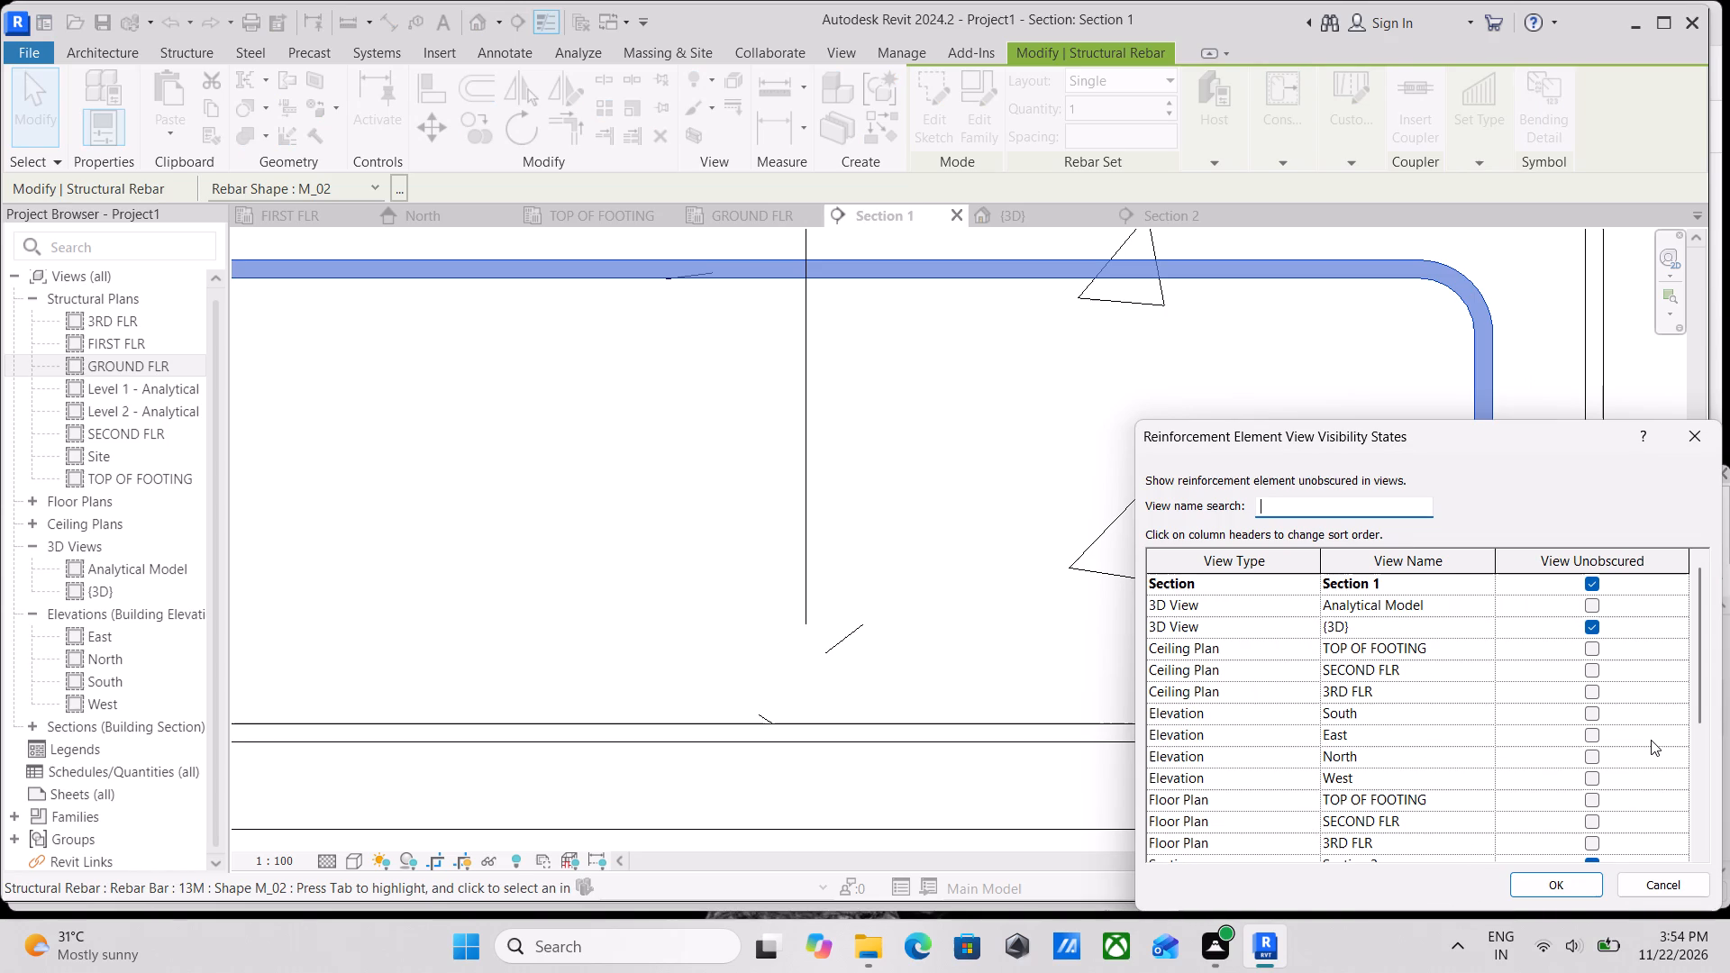
click(1564, 879)
key(Escape)
key(Escape)
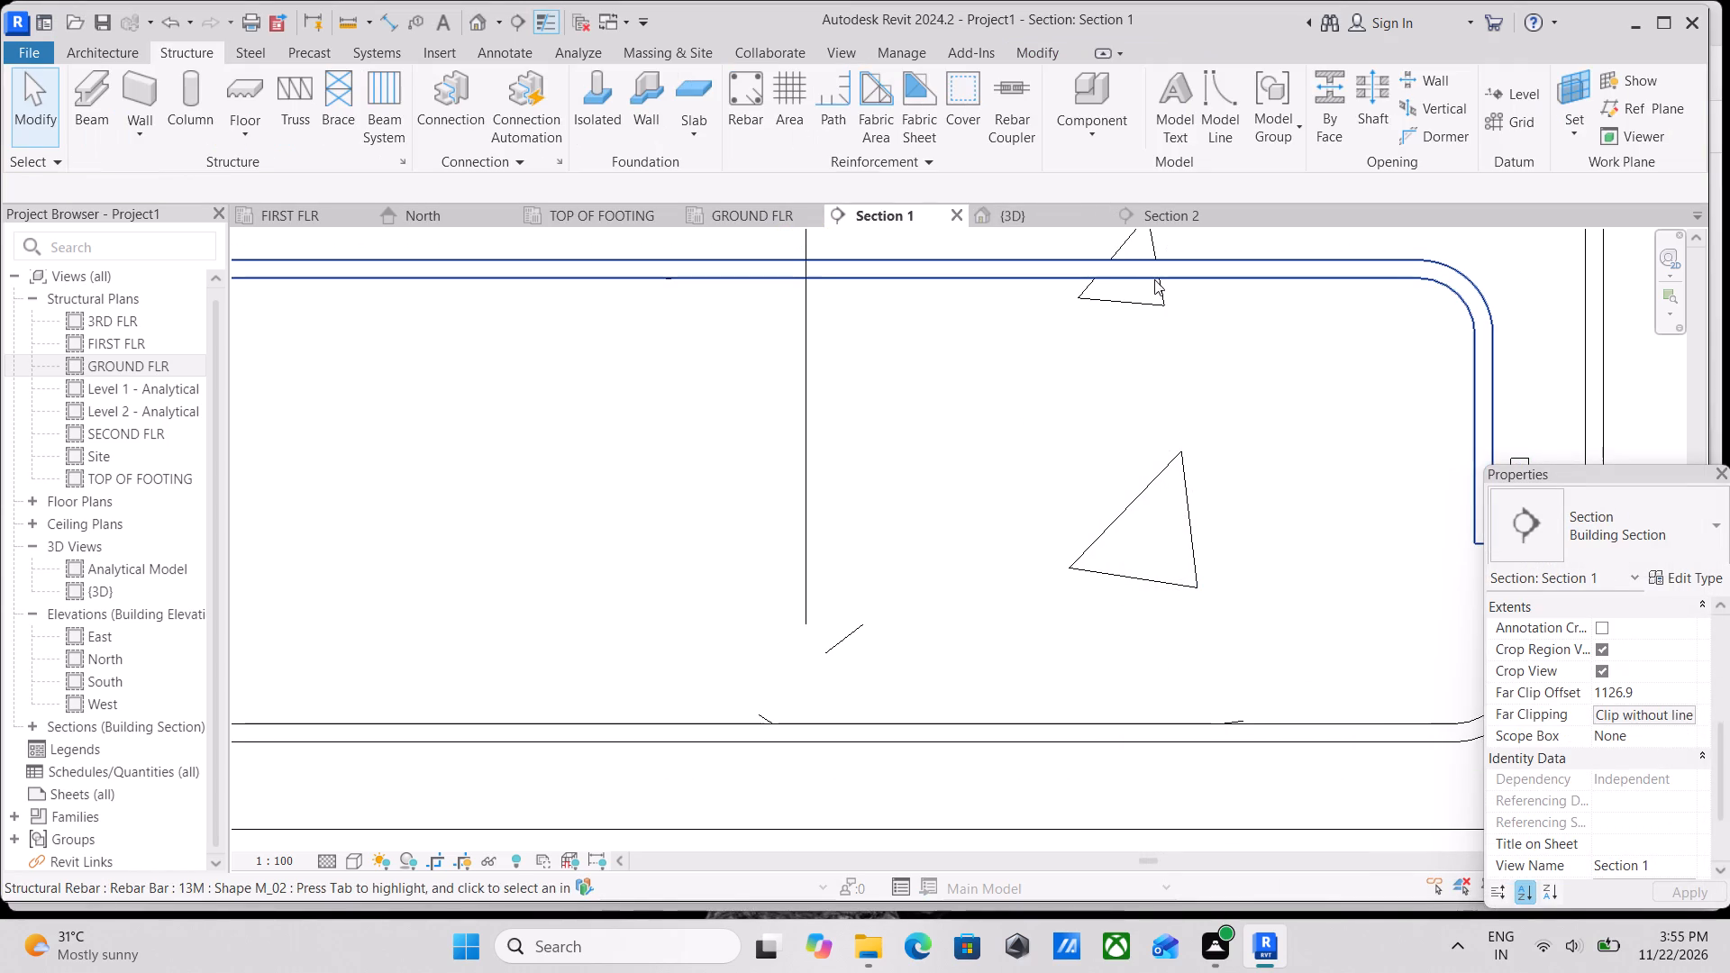
Set the top footing rebar's layout to Maximum Spacing with a spacing of 120 mm.
click(1156, 267)
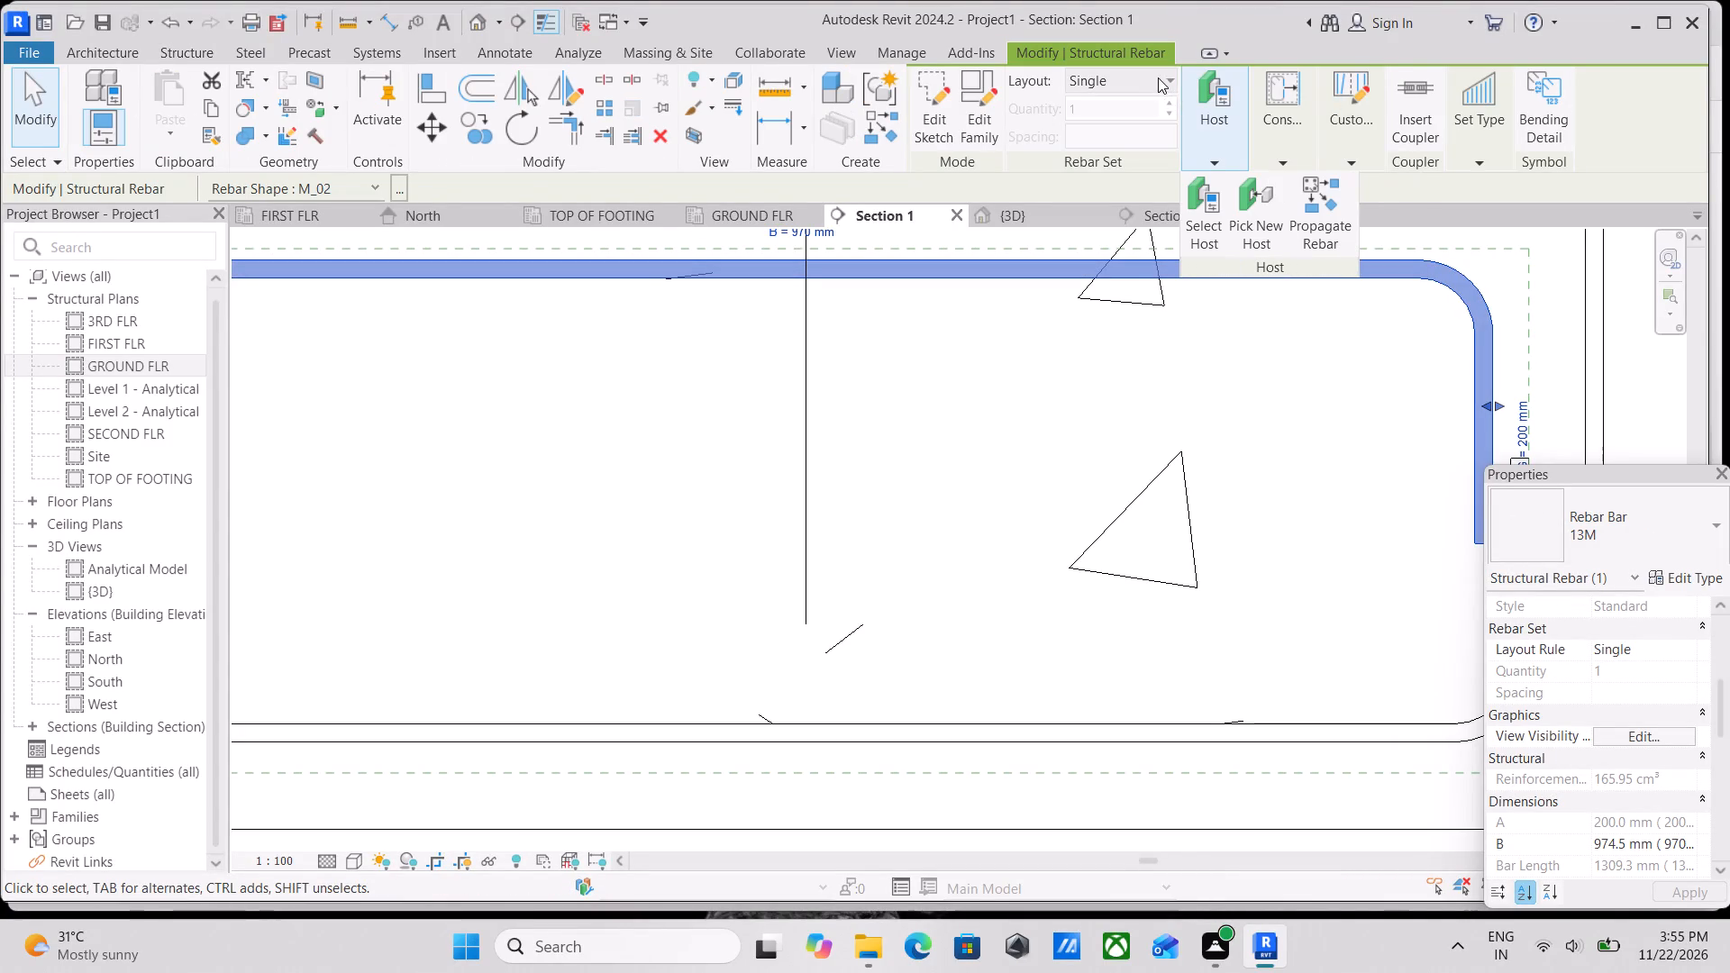
click(1158, 77)
click(1197, 153)
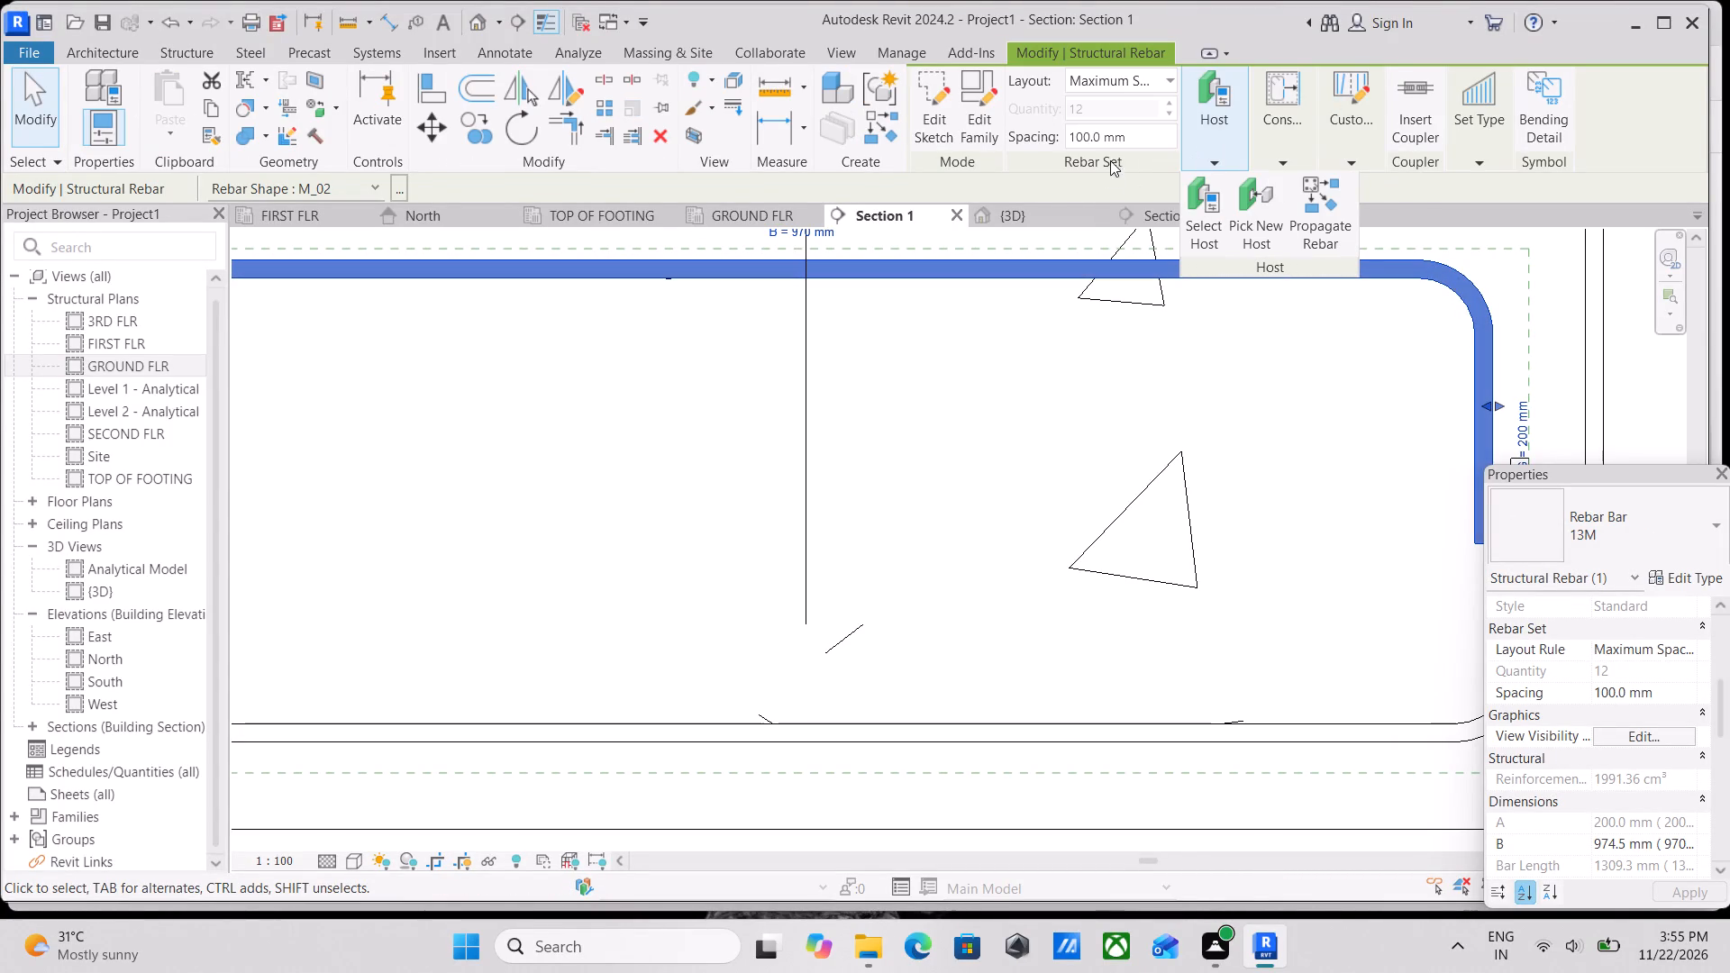
drag(1151, 138, 997, 165)
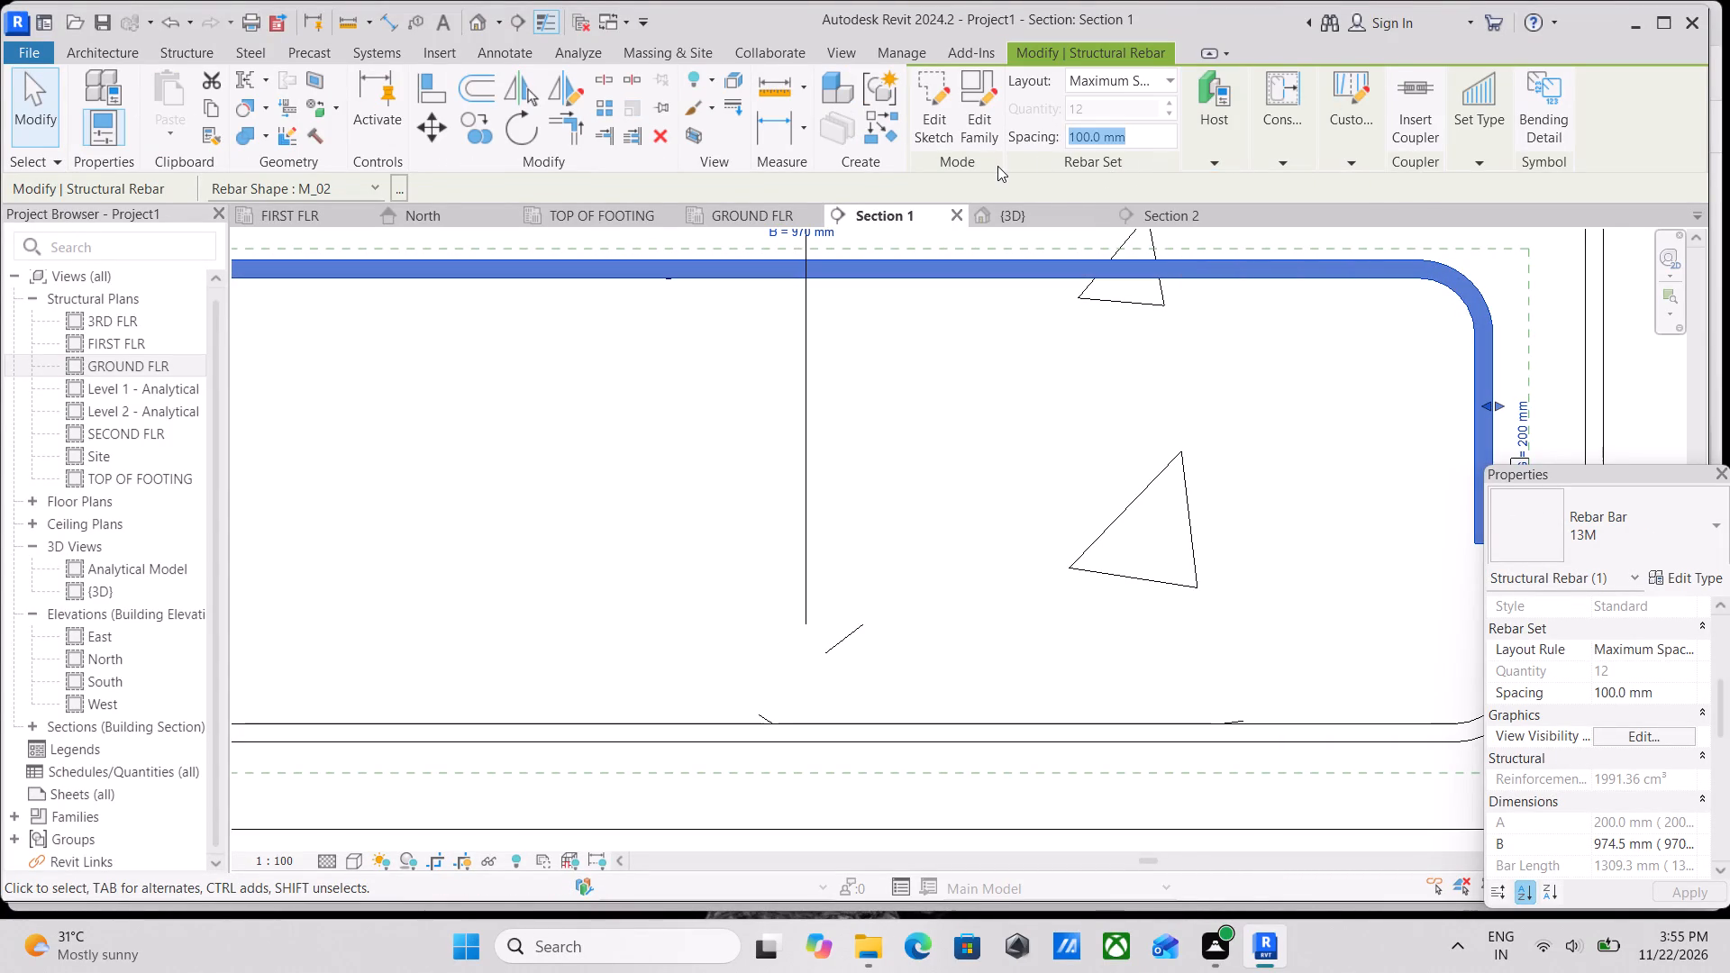
text(120MM)
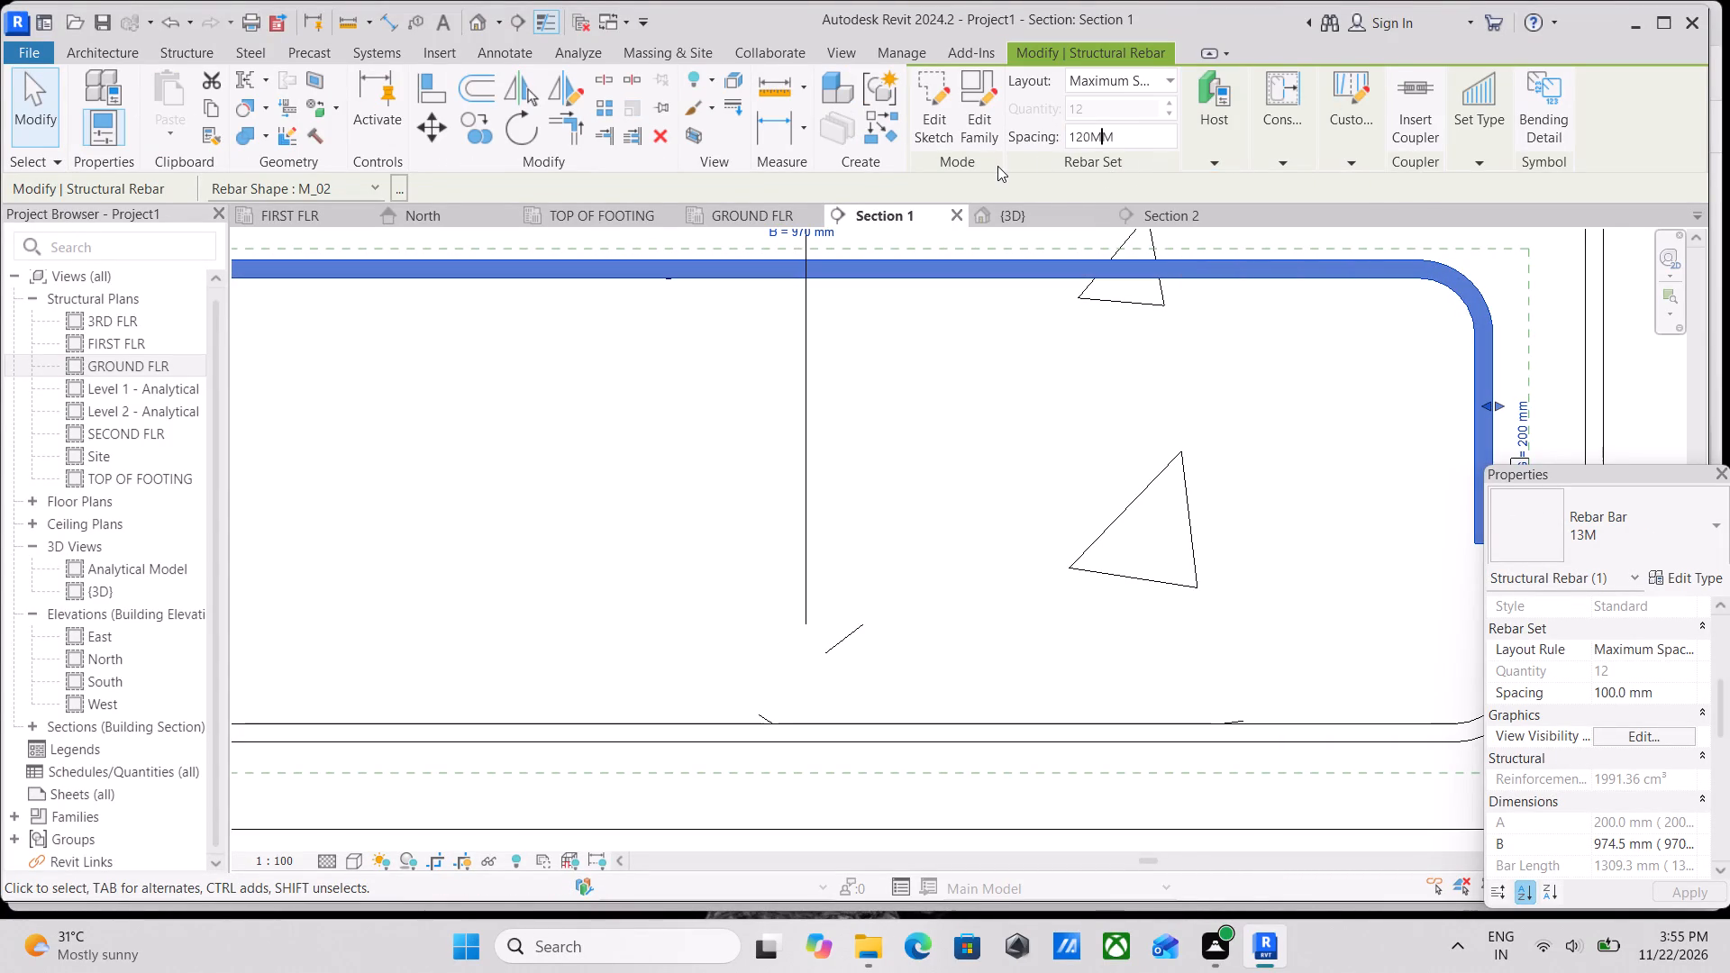
key(Return)
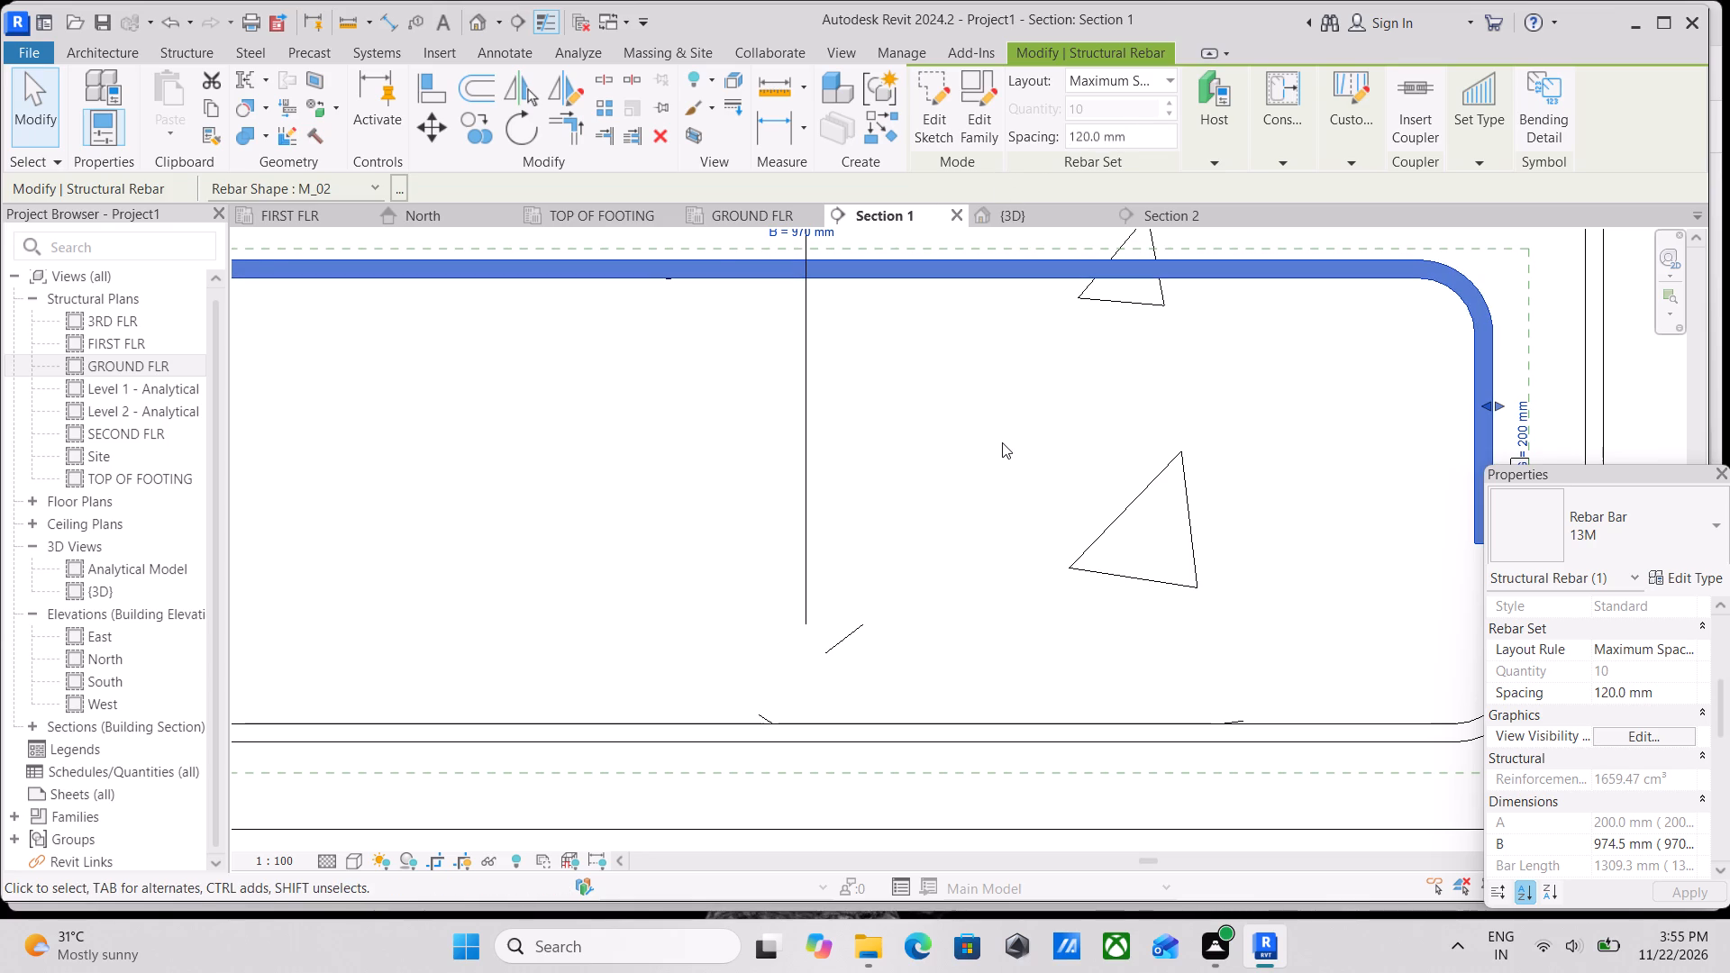
scroll(1002, 441, down, 1)
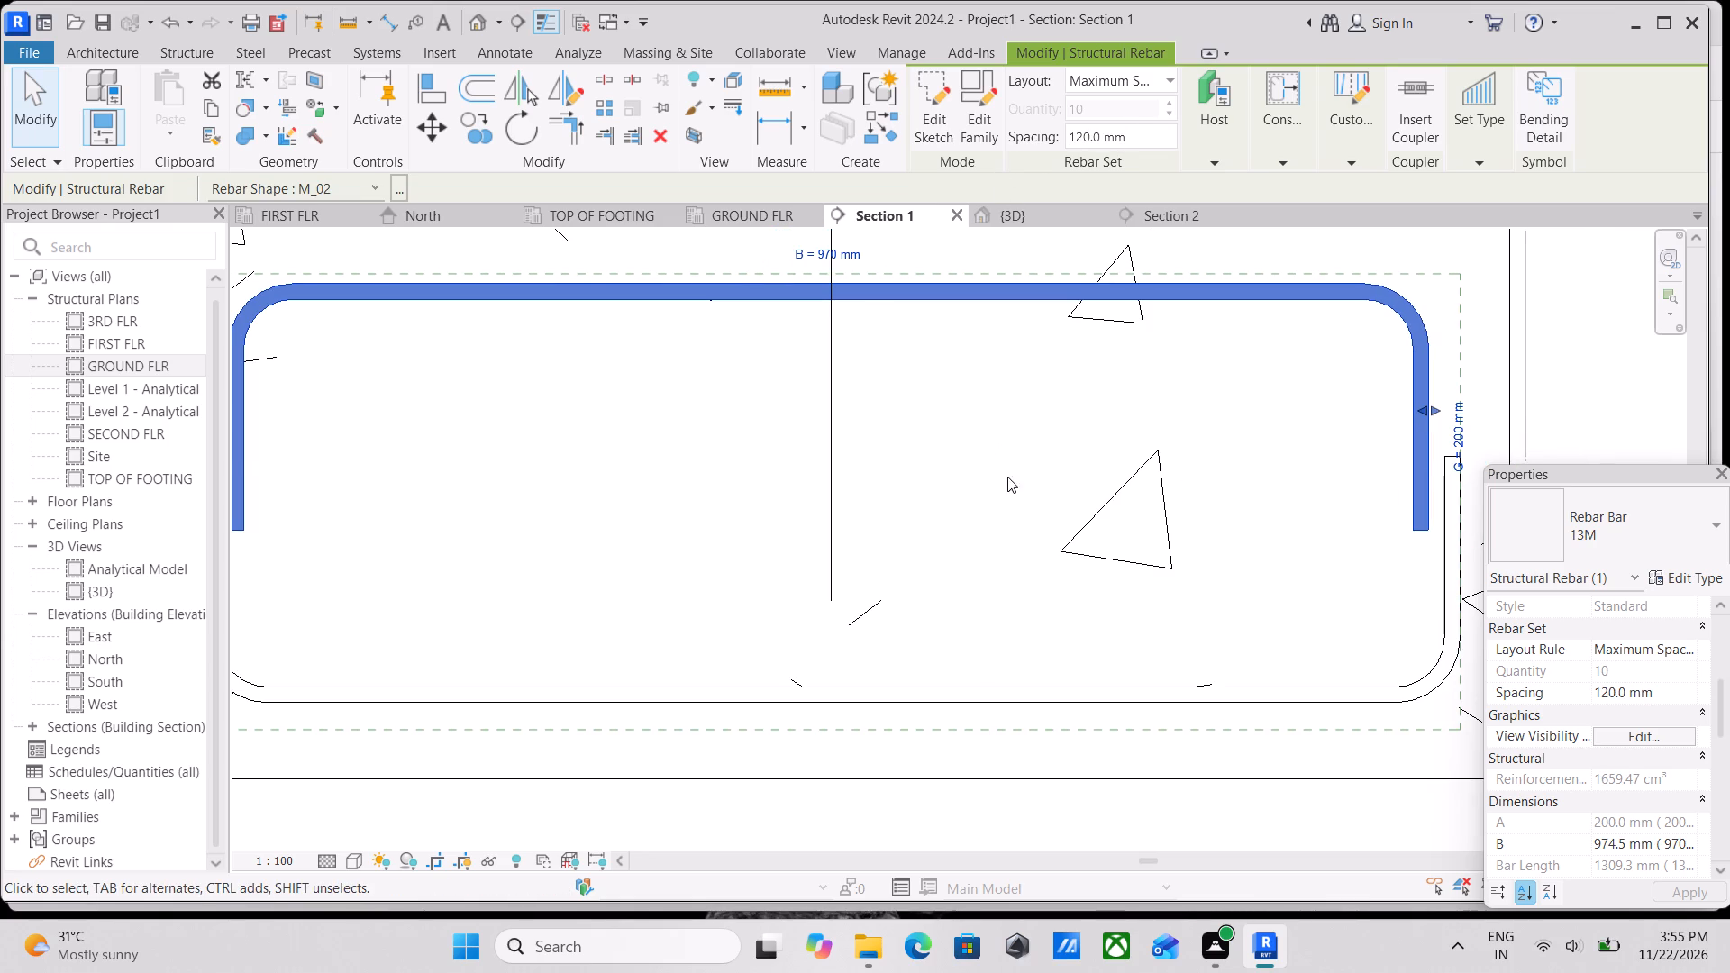
scroll(1015, 480, up, 1)
scroll(991, 509, down, 3)
middle_drag(995, 511, 1023, 532)
key(Escape)
Set the bottom footing rebar's layout to Maximum Spacing with a spacing of 120 mm.
scroll(1023, 532, up, 1)
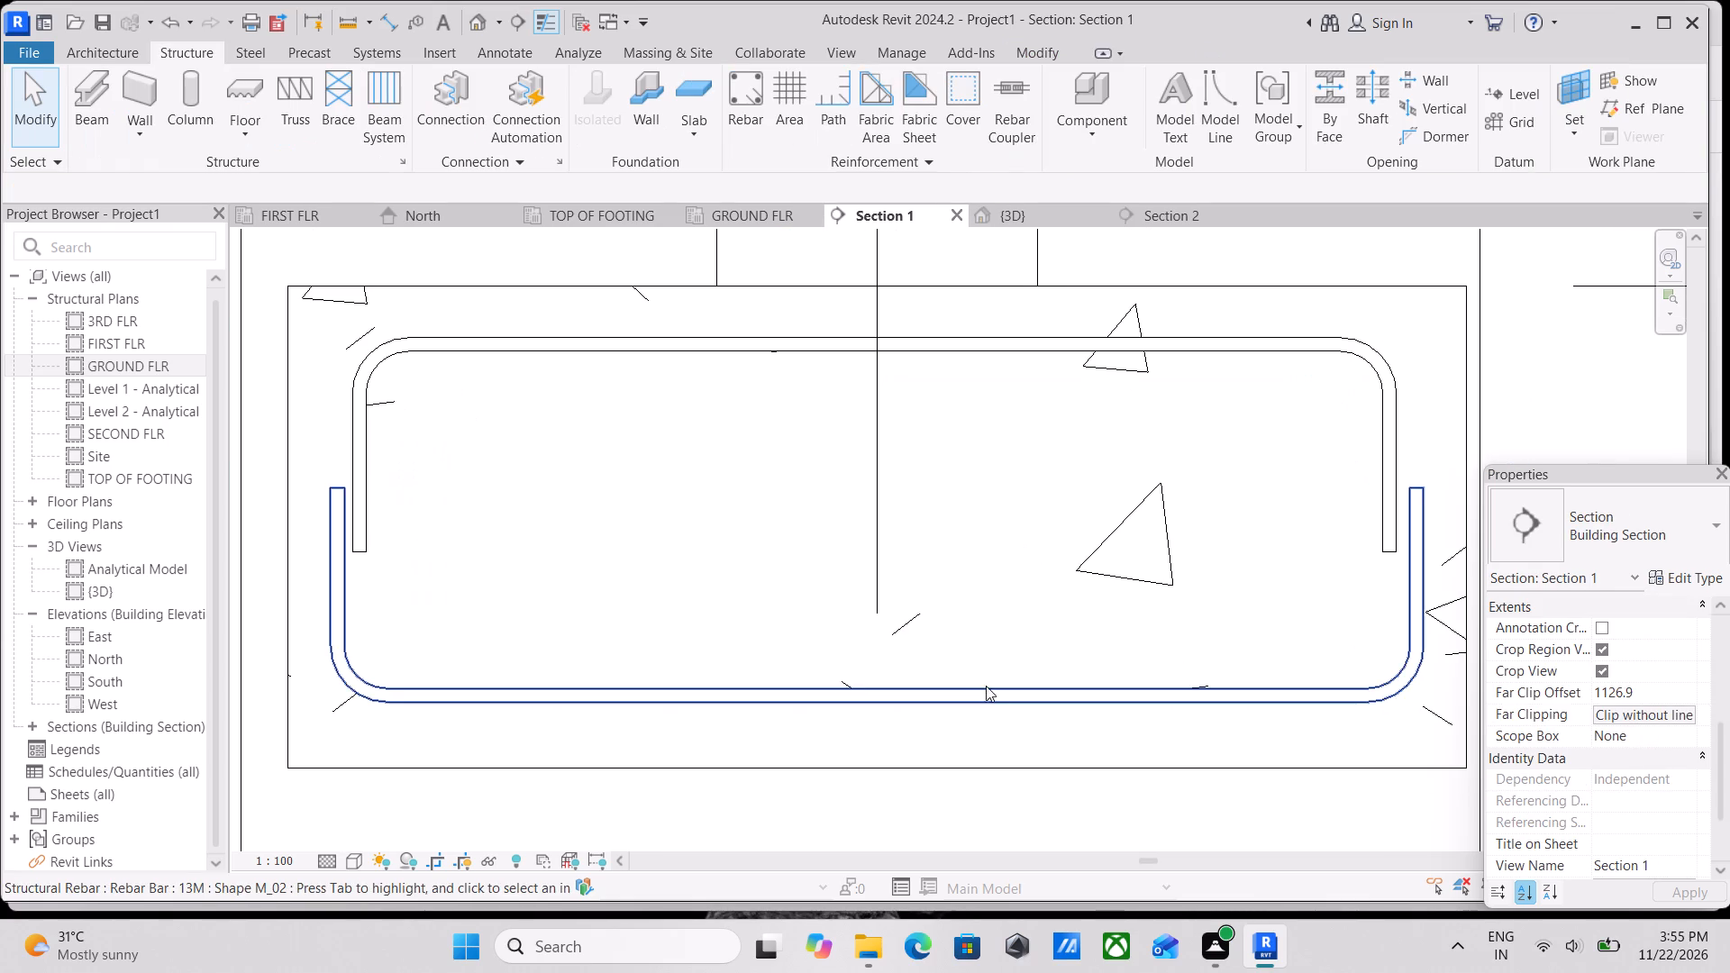
click(986, 688)
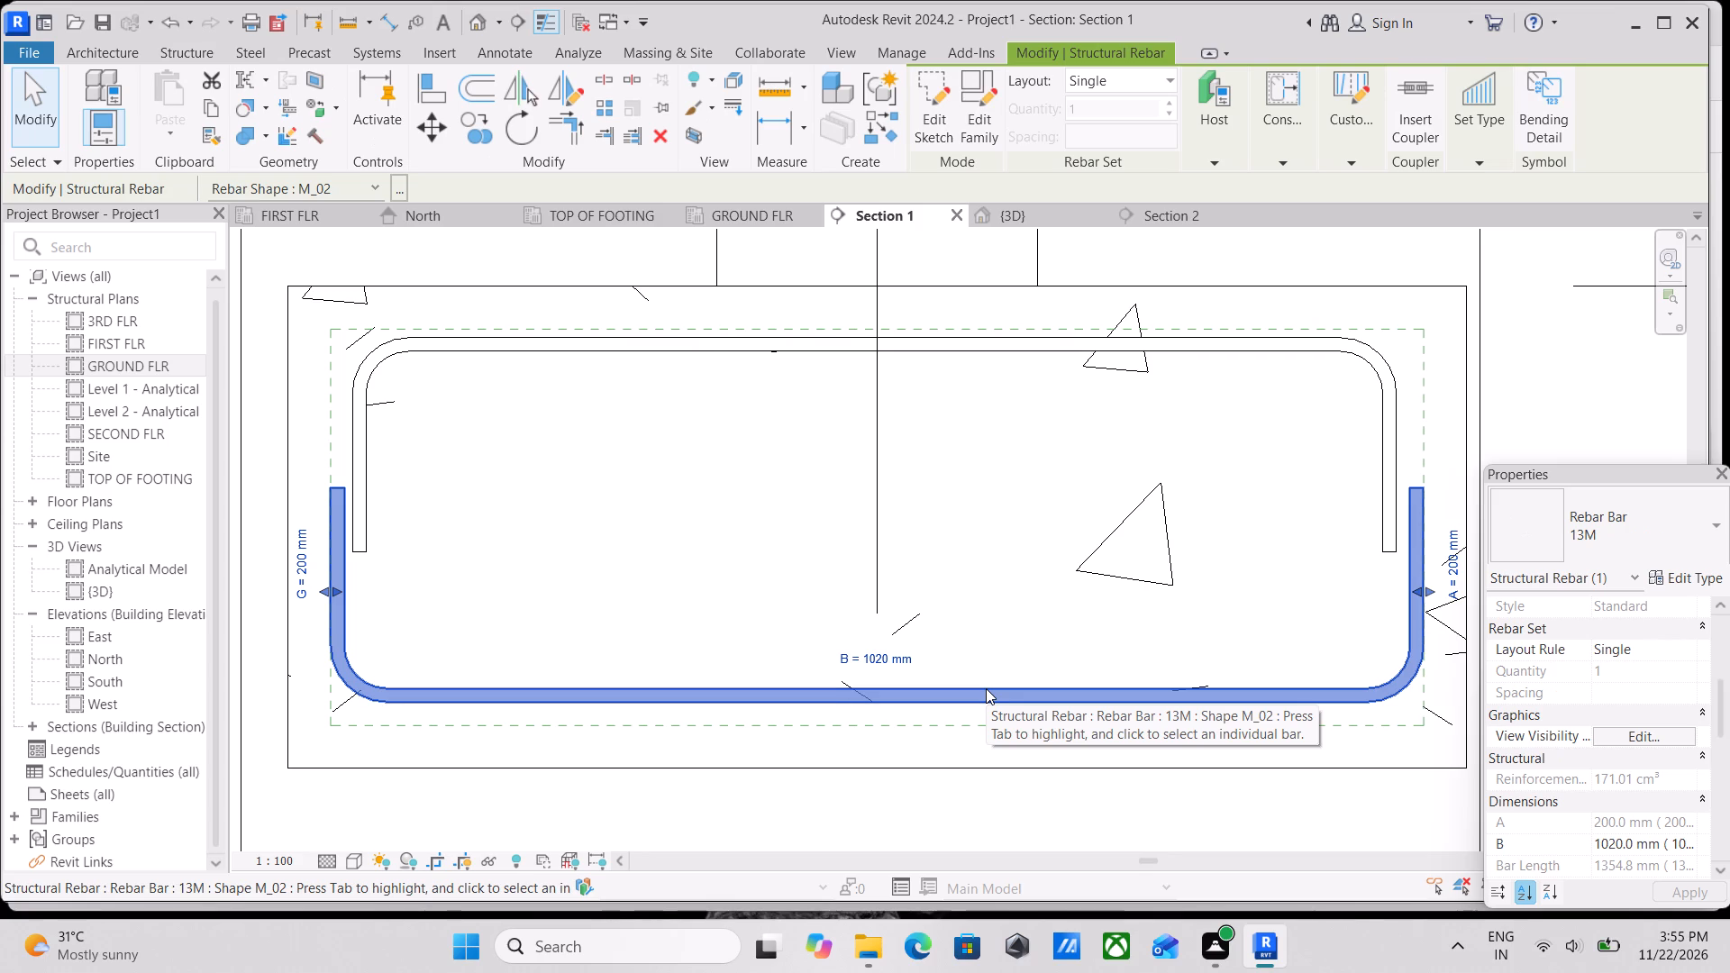
click(1142, 77)
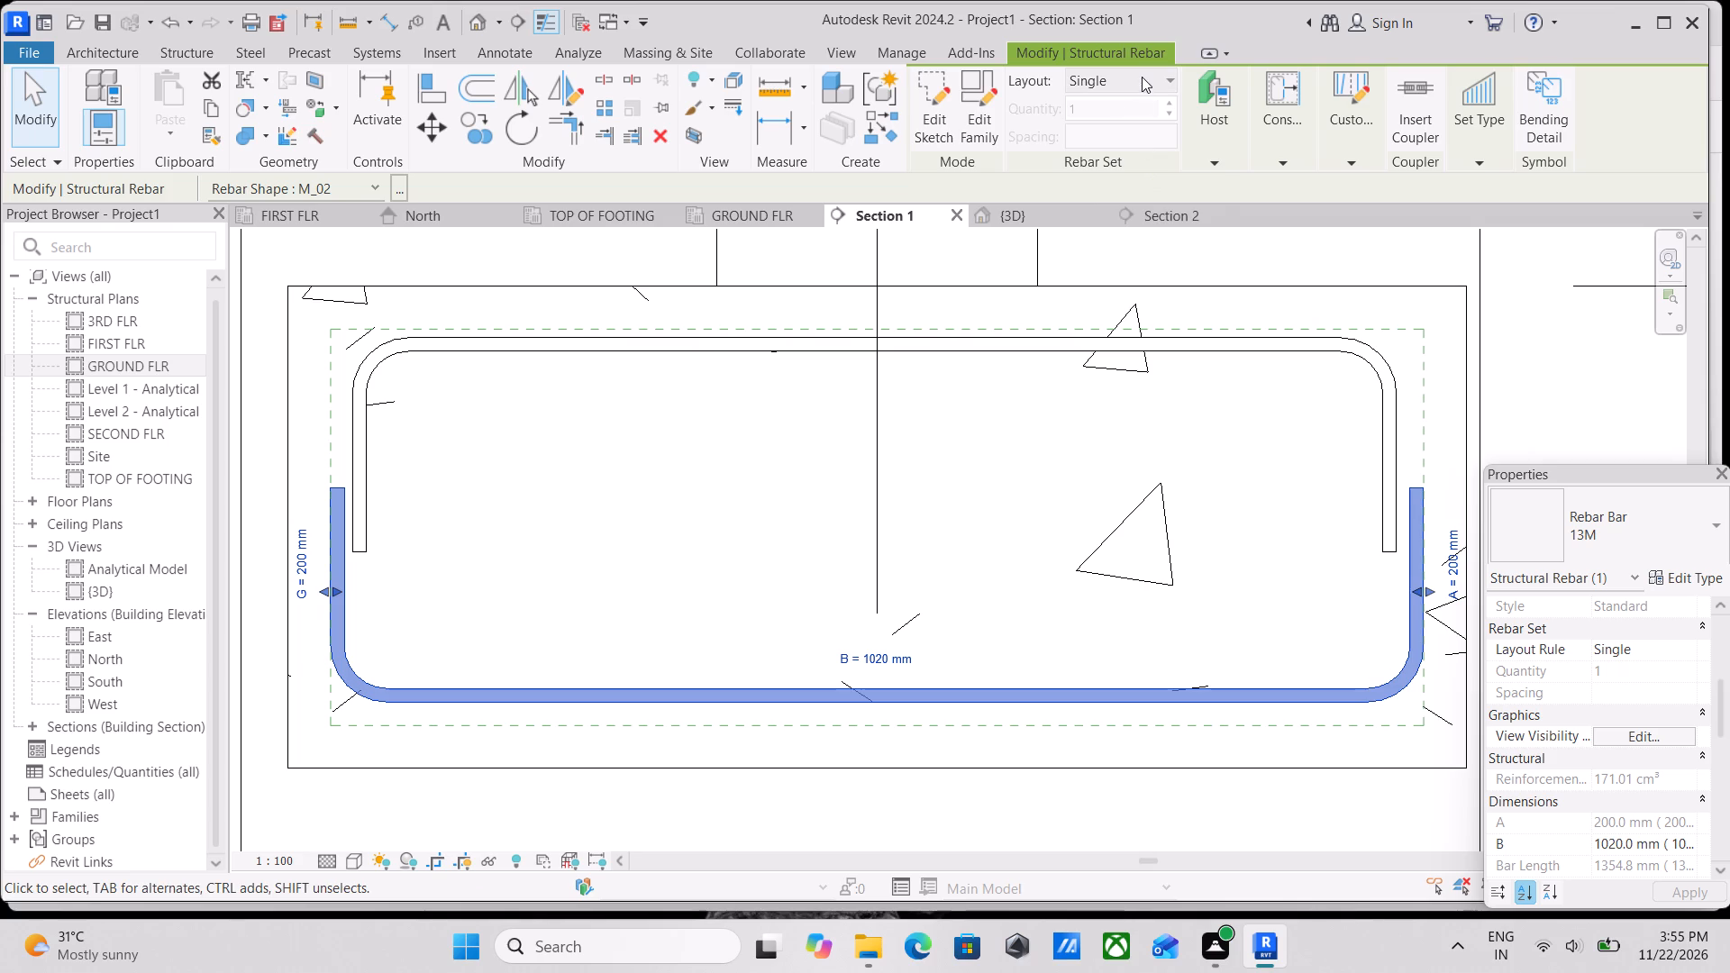
click(1168, 163)
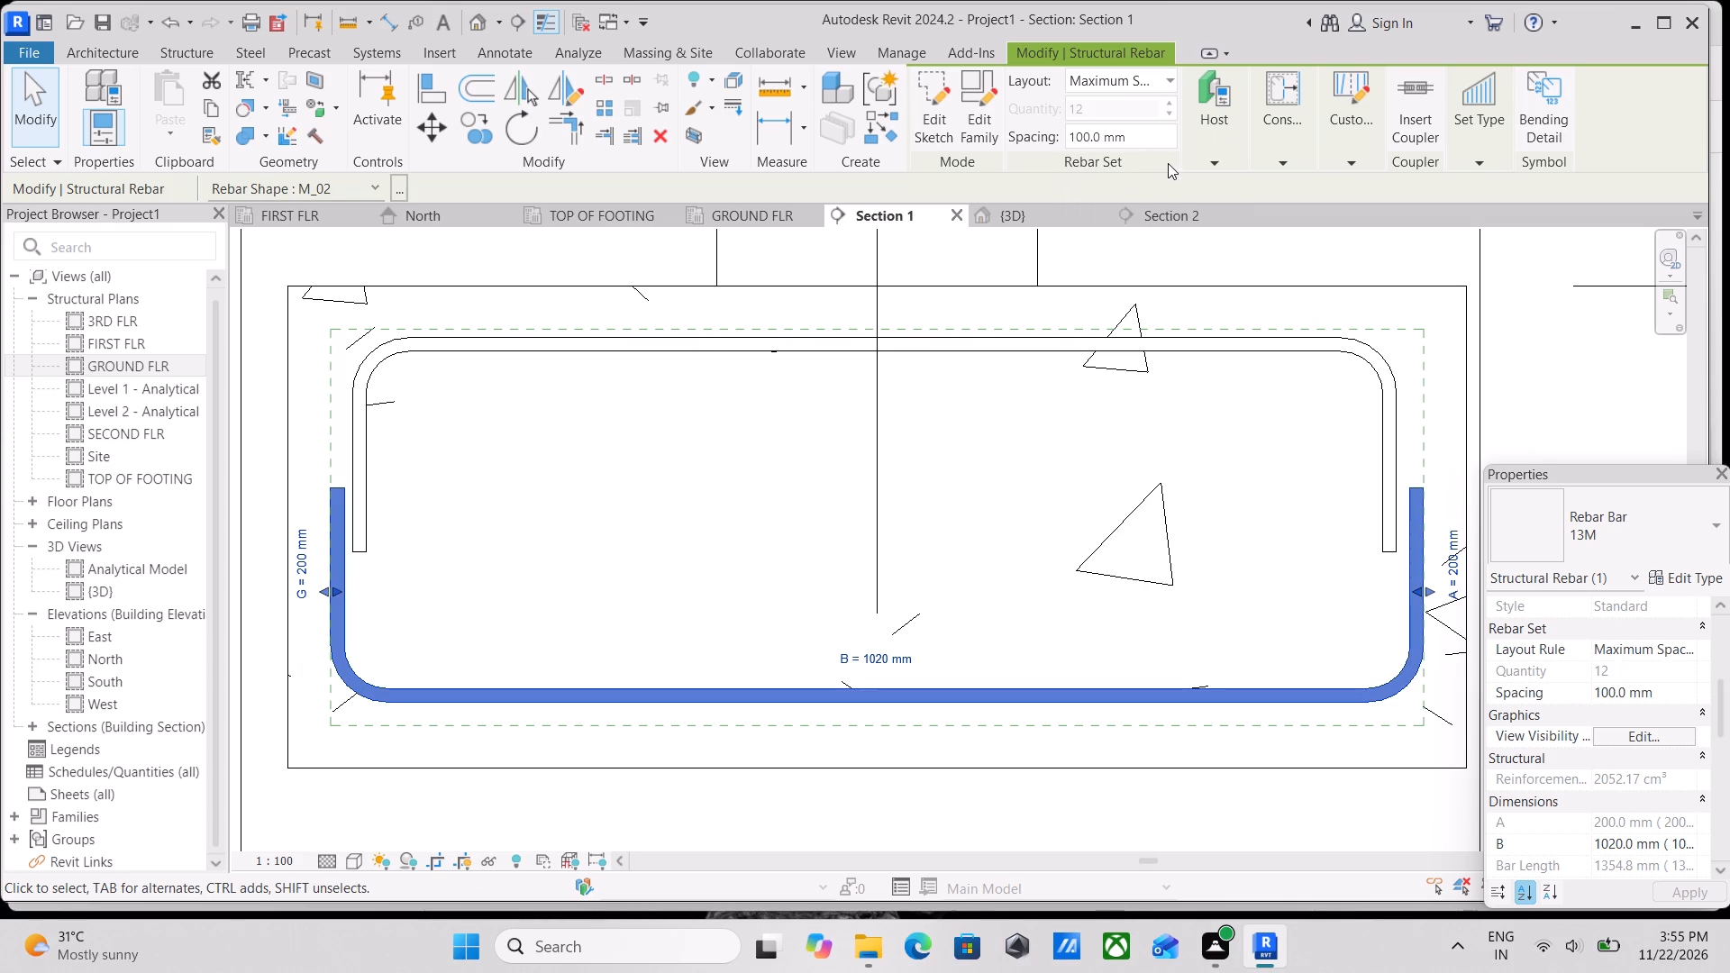
drag(1143, 140, 1052, 138)
text(12)
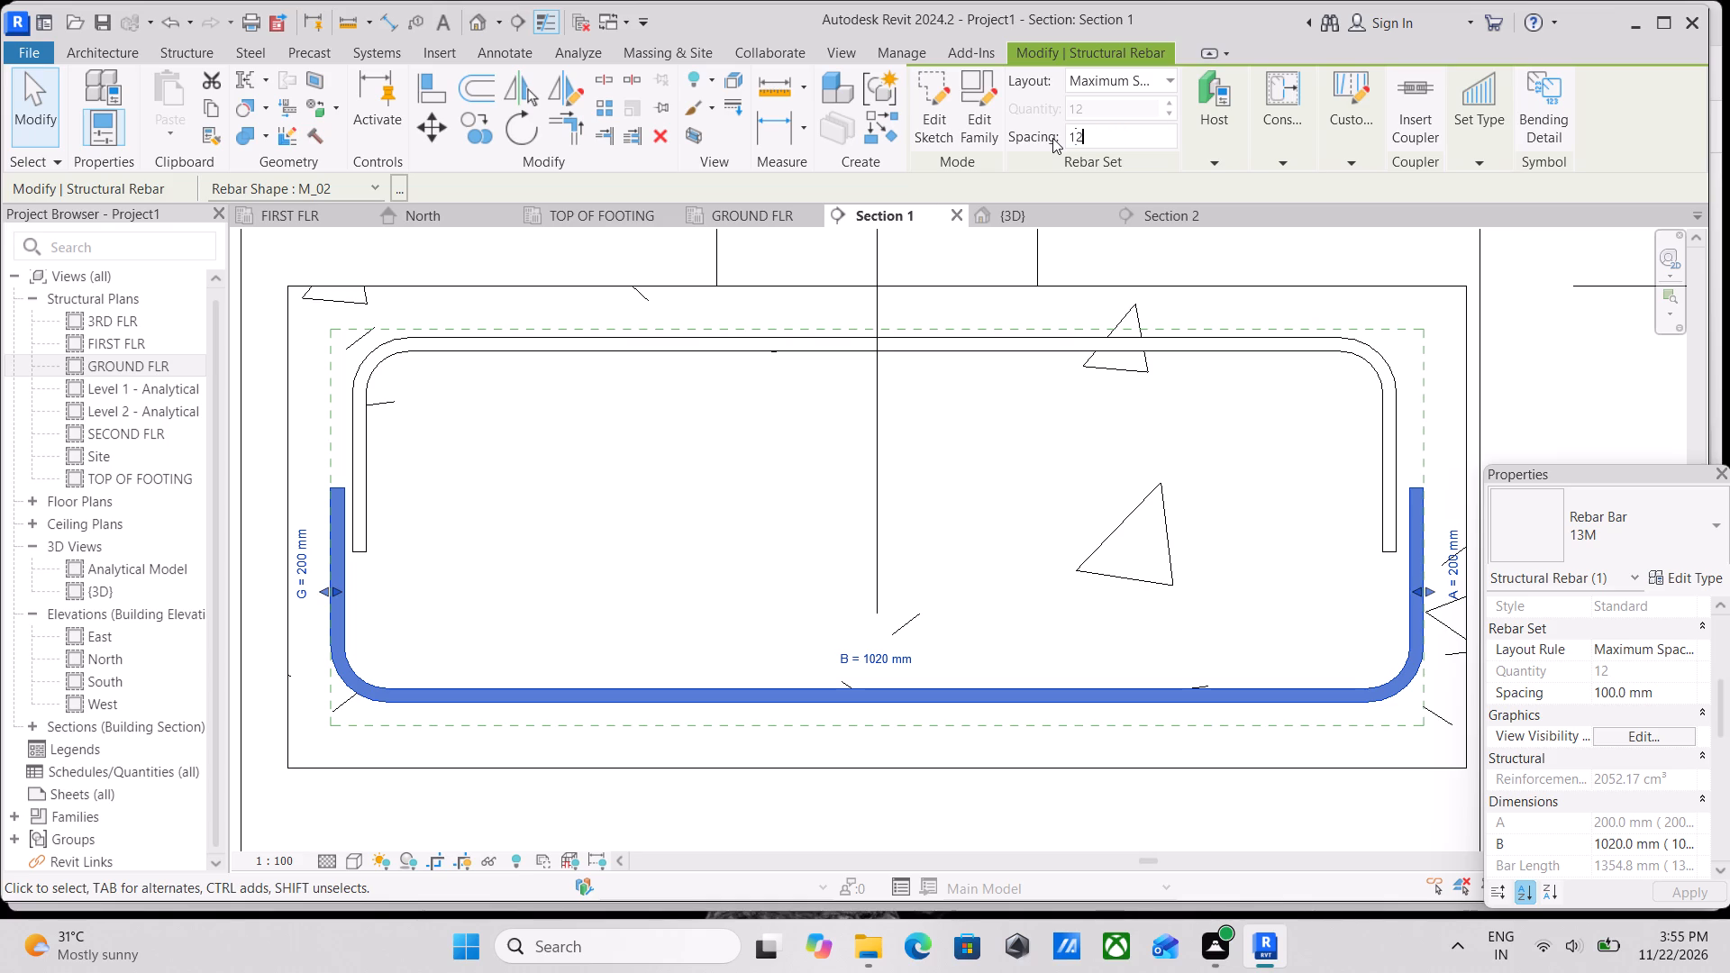
key(0)
text(MM)
key(Return)
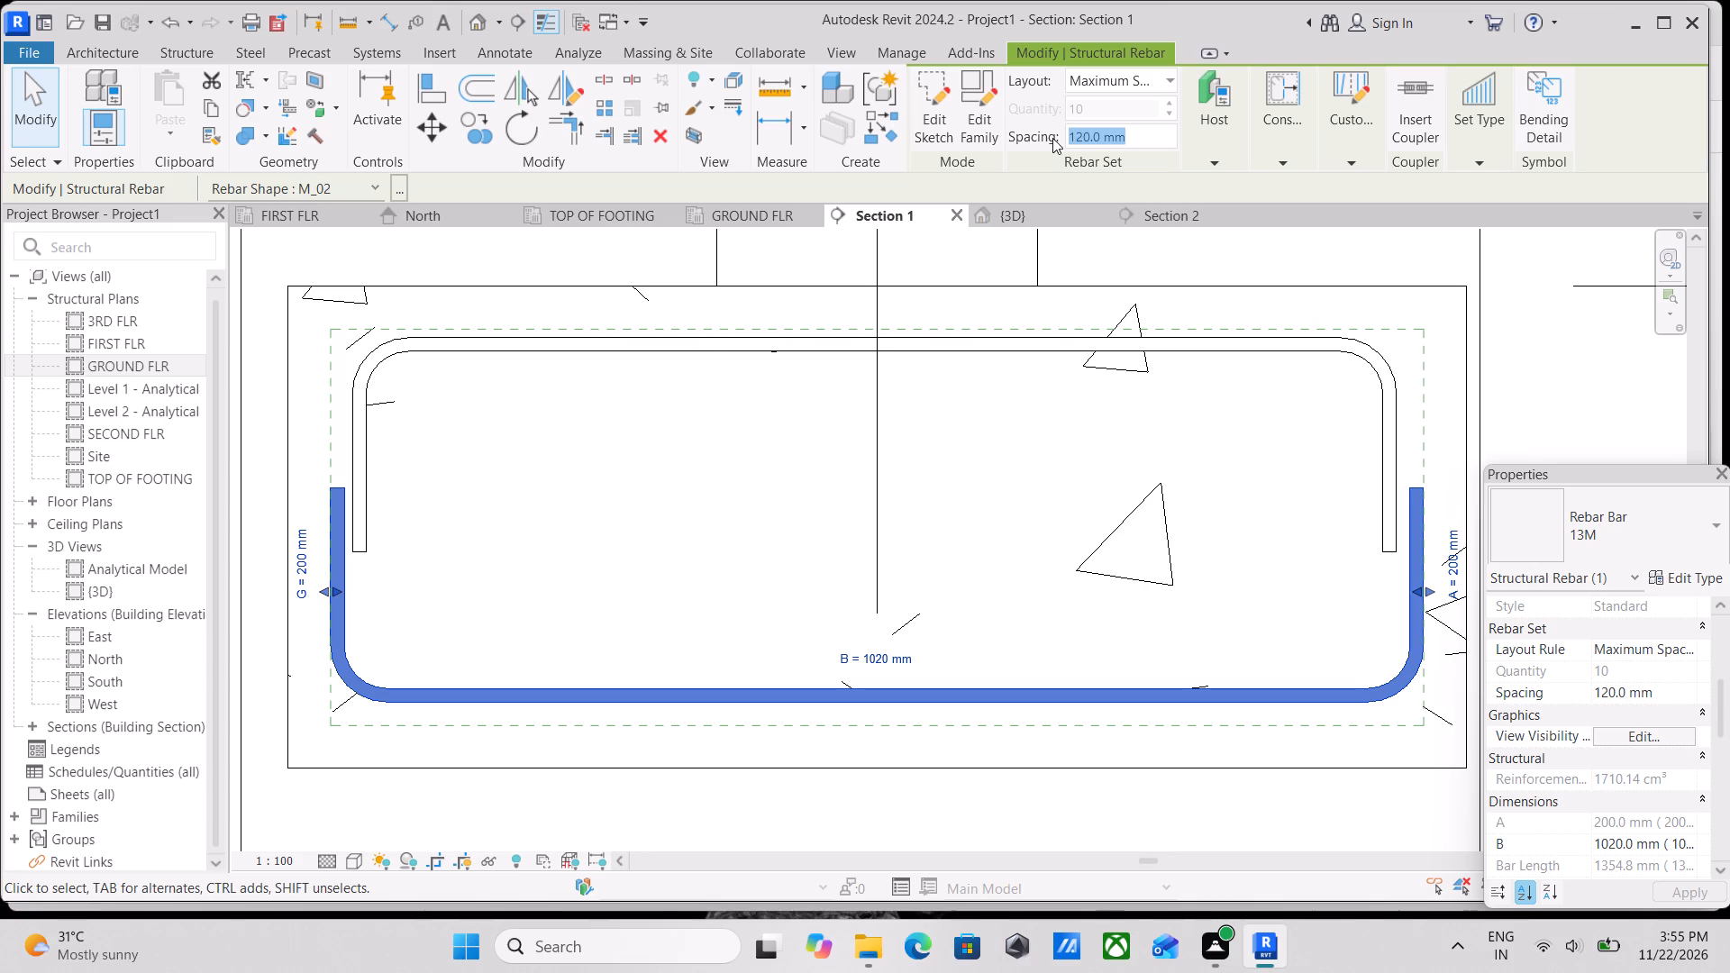
scroll(1128, 331, up, 1)
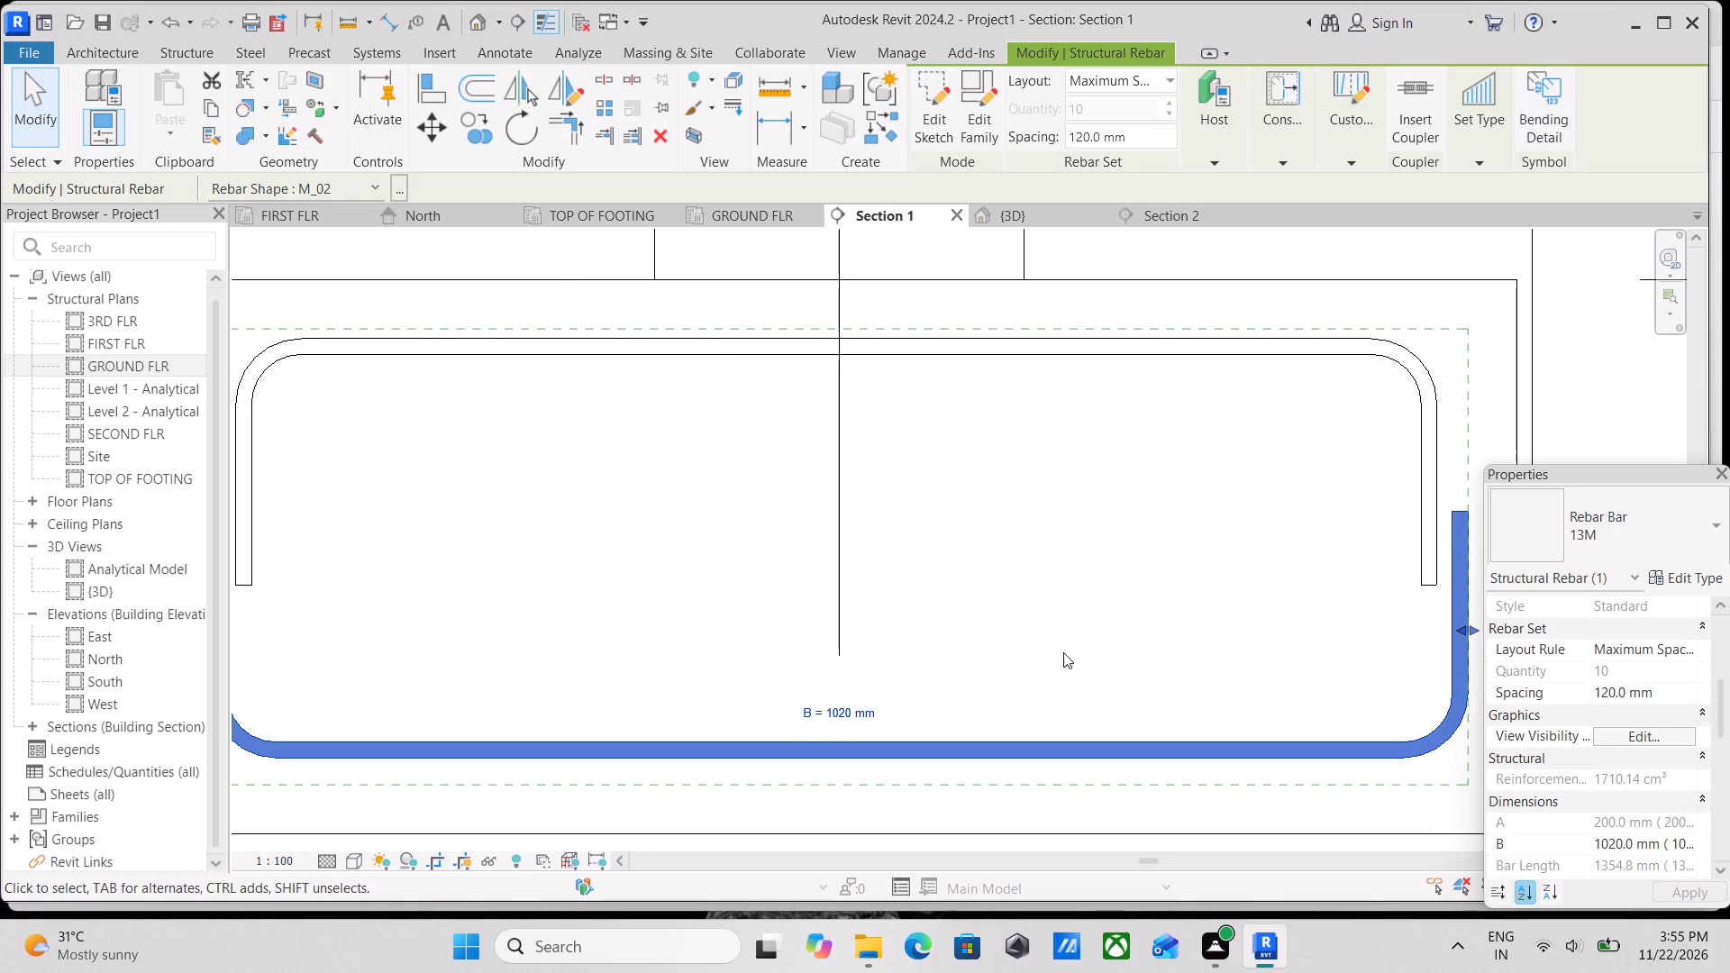
key(Escape)
Recheck the bottom rebar set's properties and the top rebar's view visibility states.
click(1078, 759)
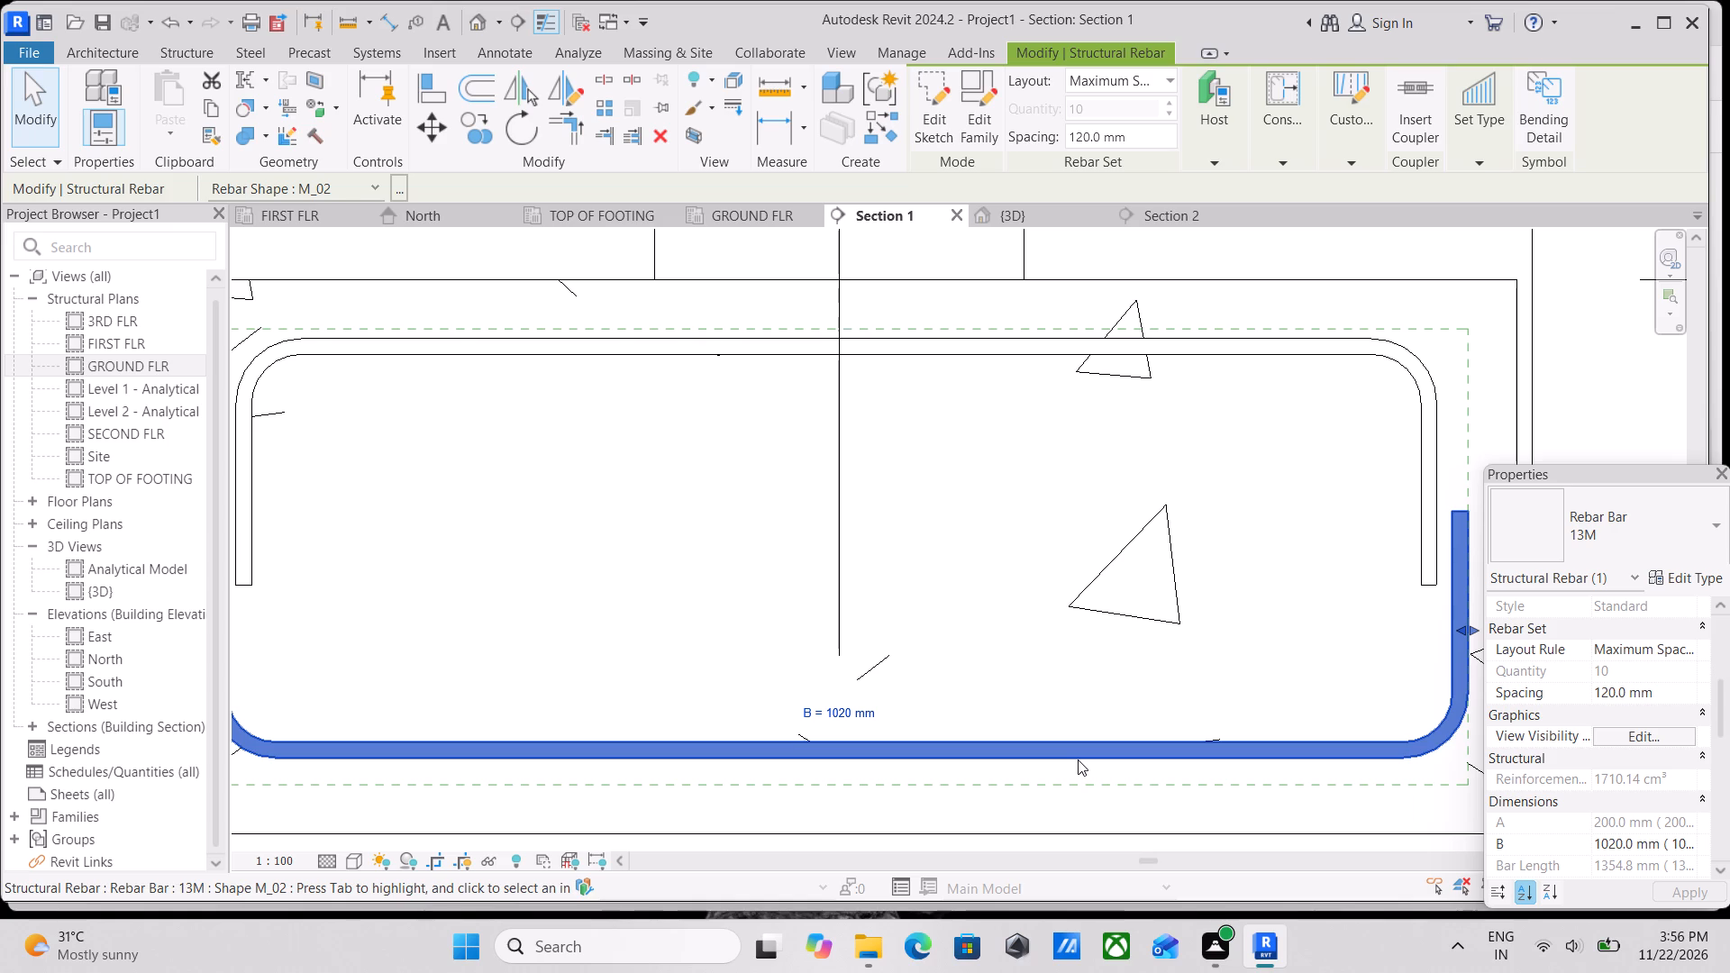
key(Escape)
scroll(1091, 568, down, 2)
middle_drag(1091, 568, 1092, 572)
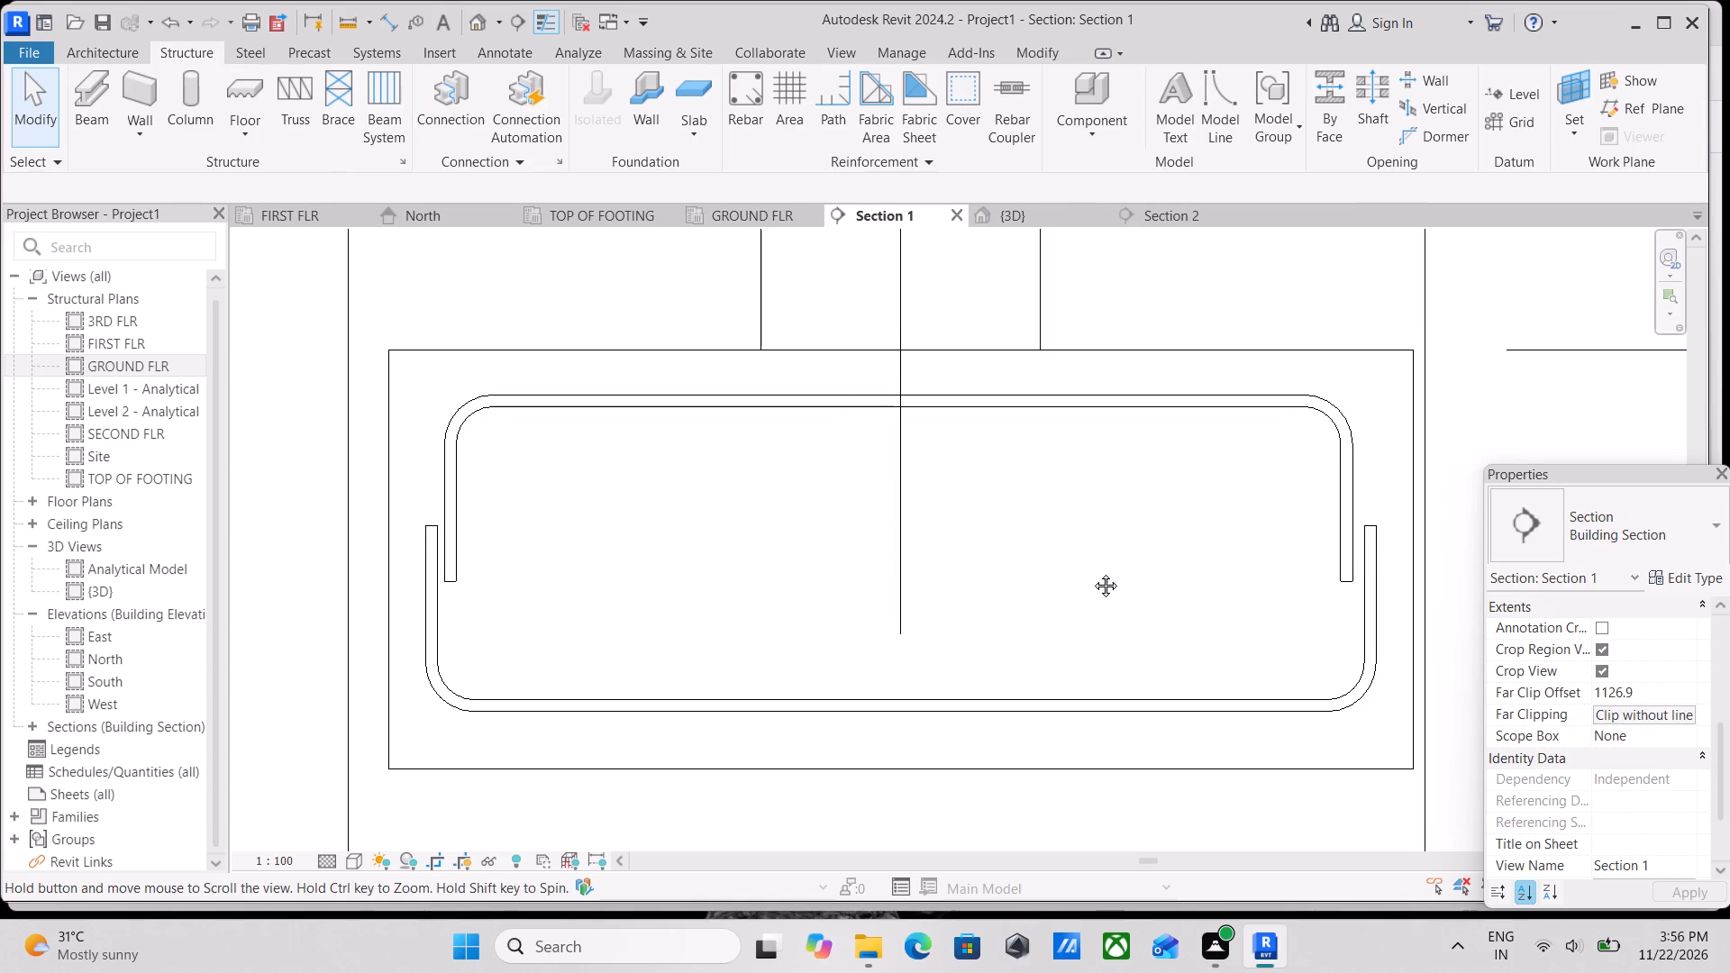
middle_drag(1092, 572, 1115, 622)
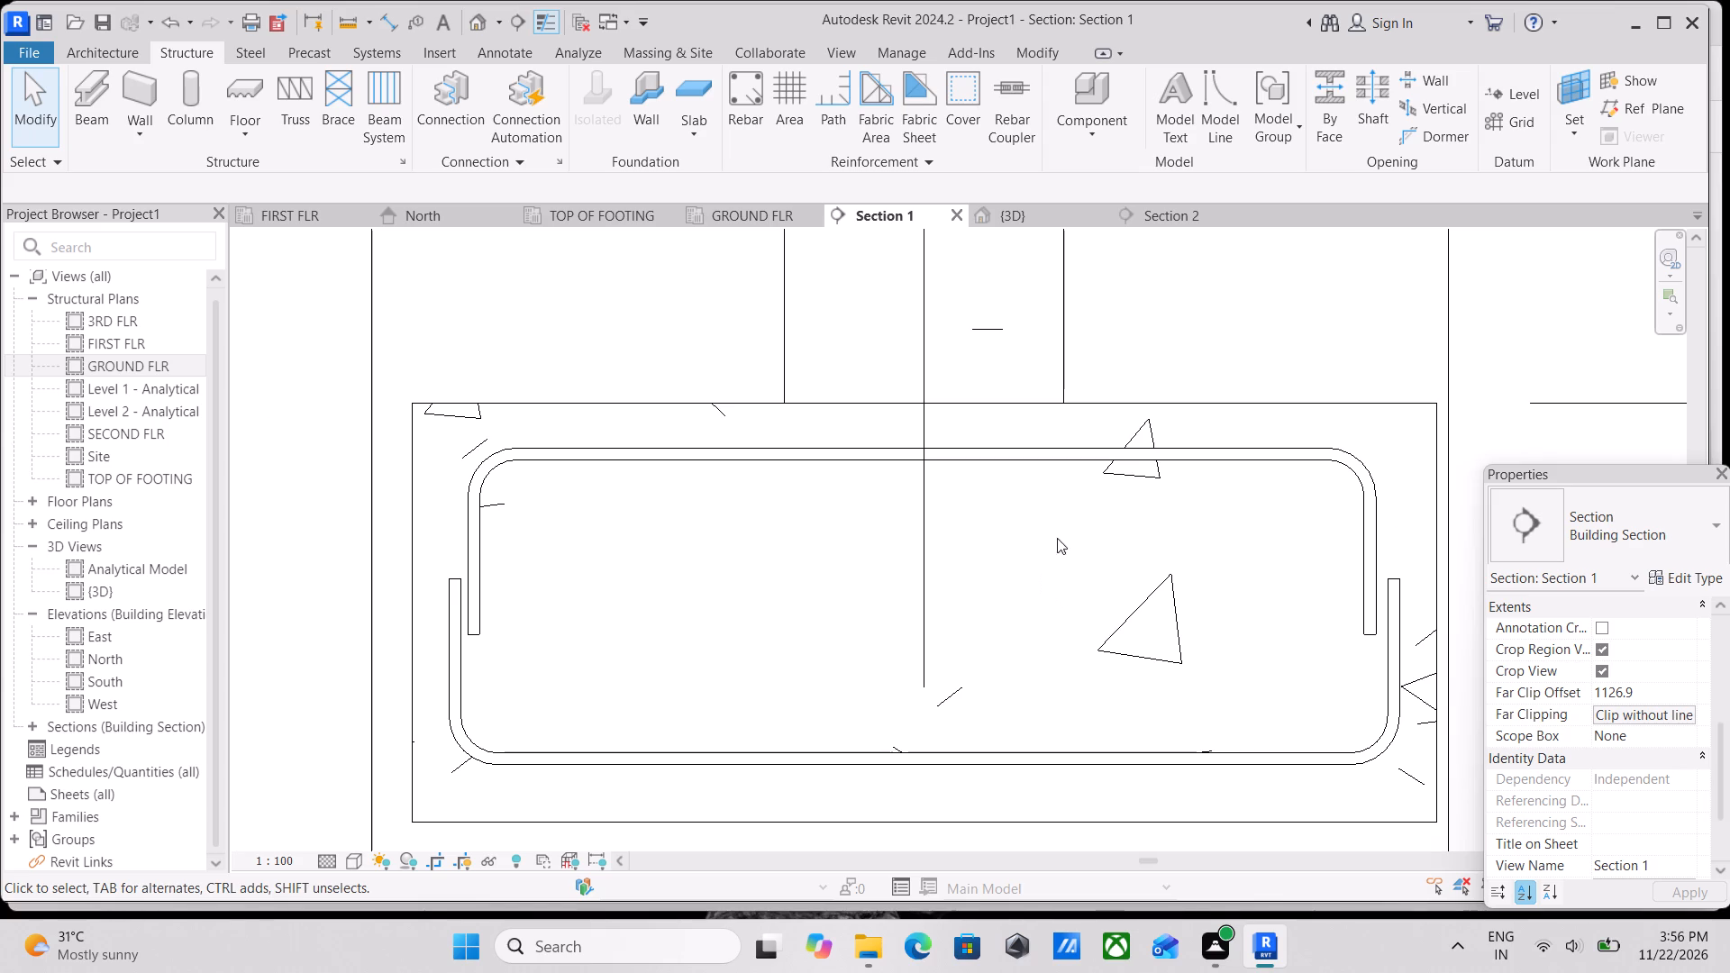
click(1021, 441)
click(1654, 732)
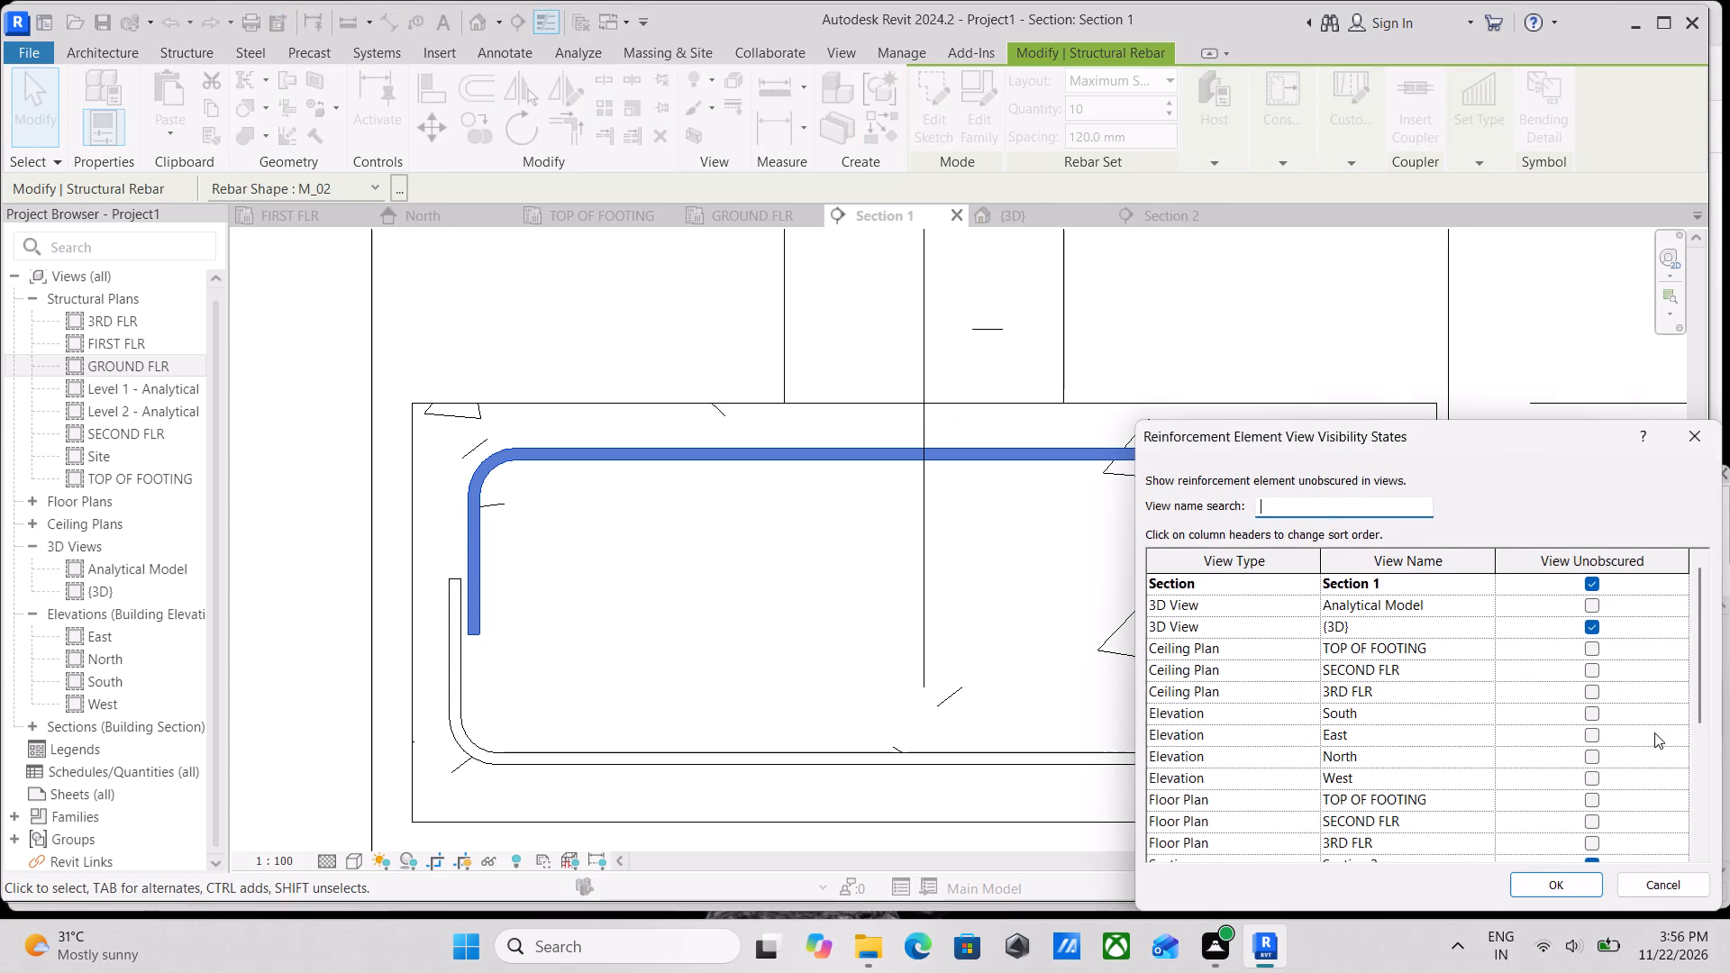
key(Escape)
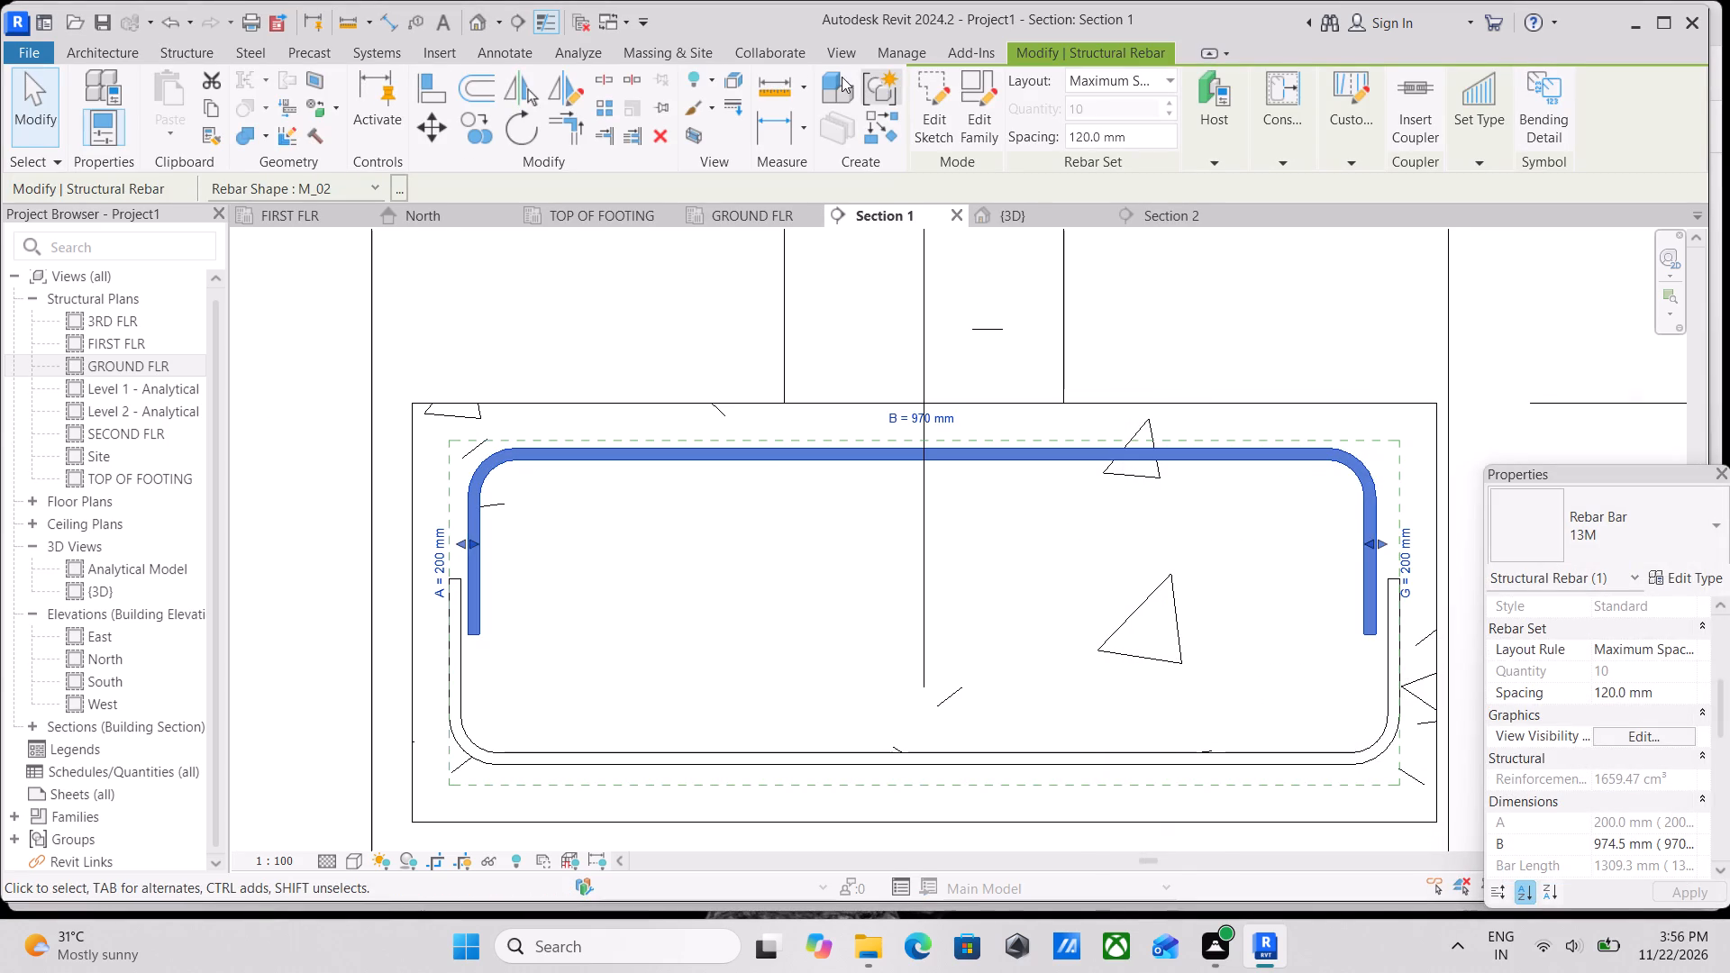
Start placing another 13M rebar in the footing section and look through the available rebar shapes.
click(178, 58)
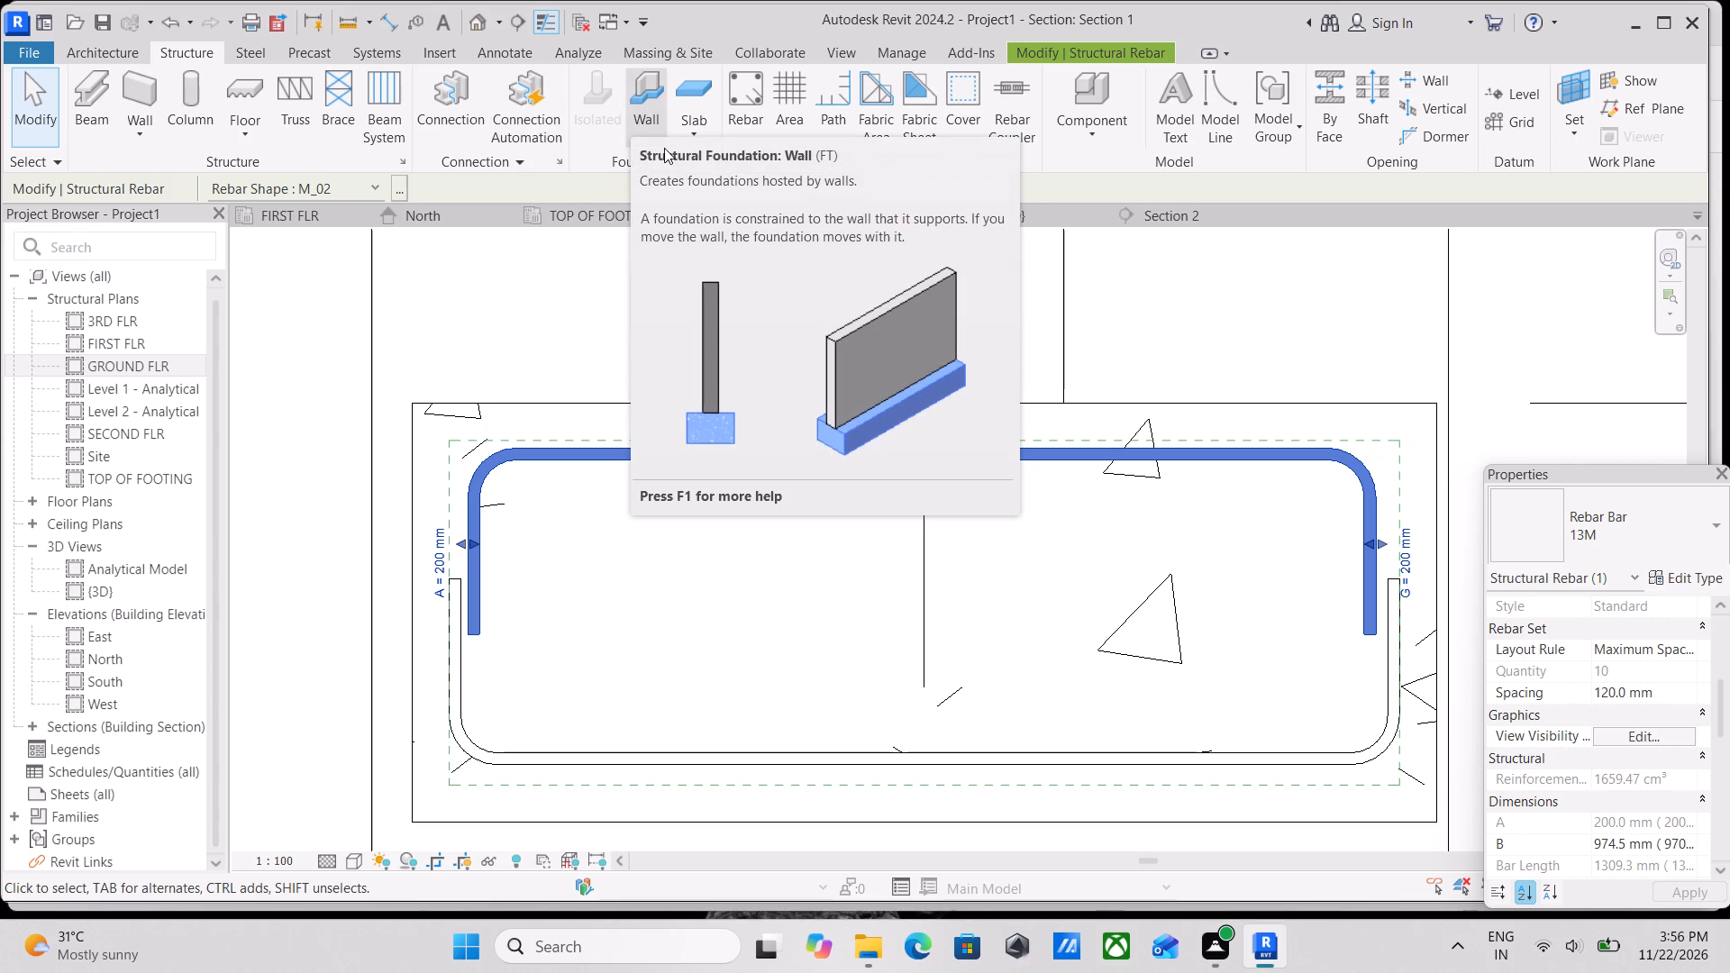
click(737, 101)
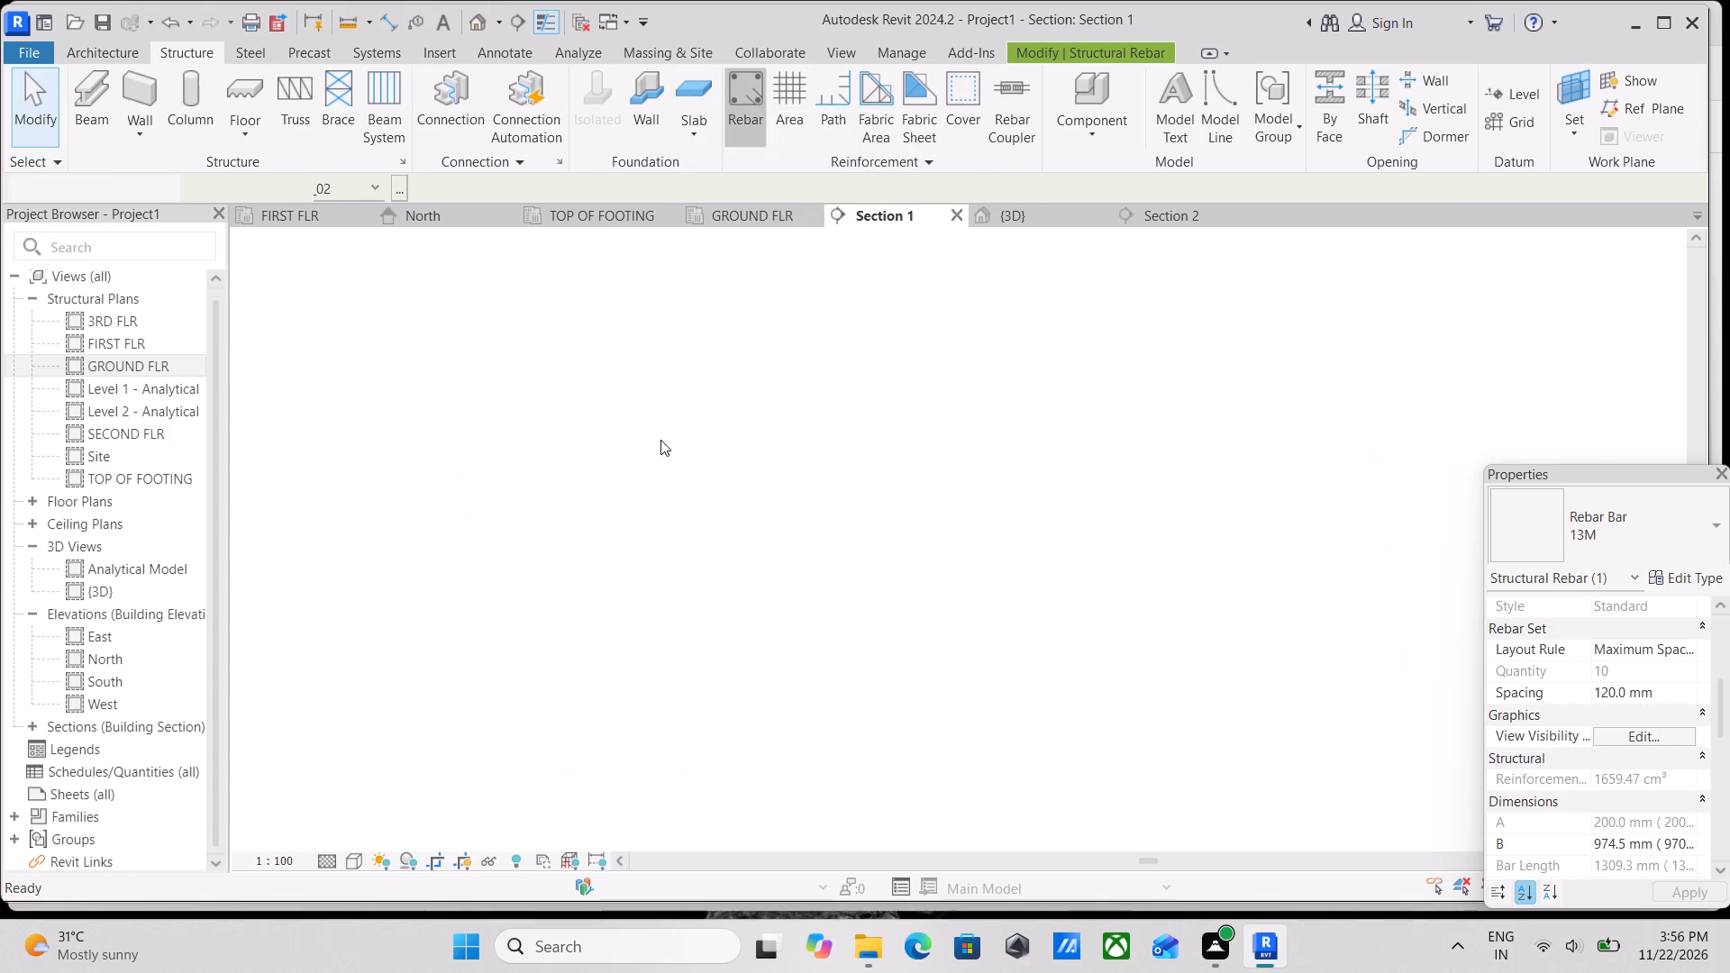
scroll(640, 580, down, 1)
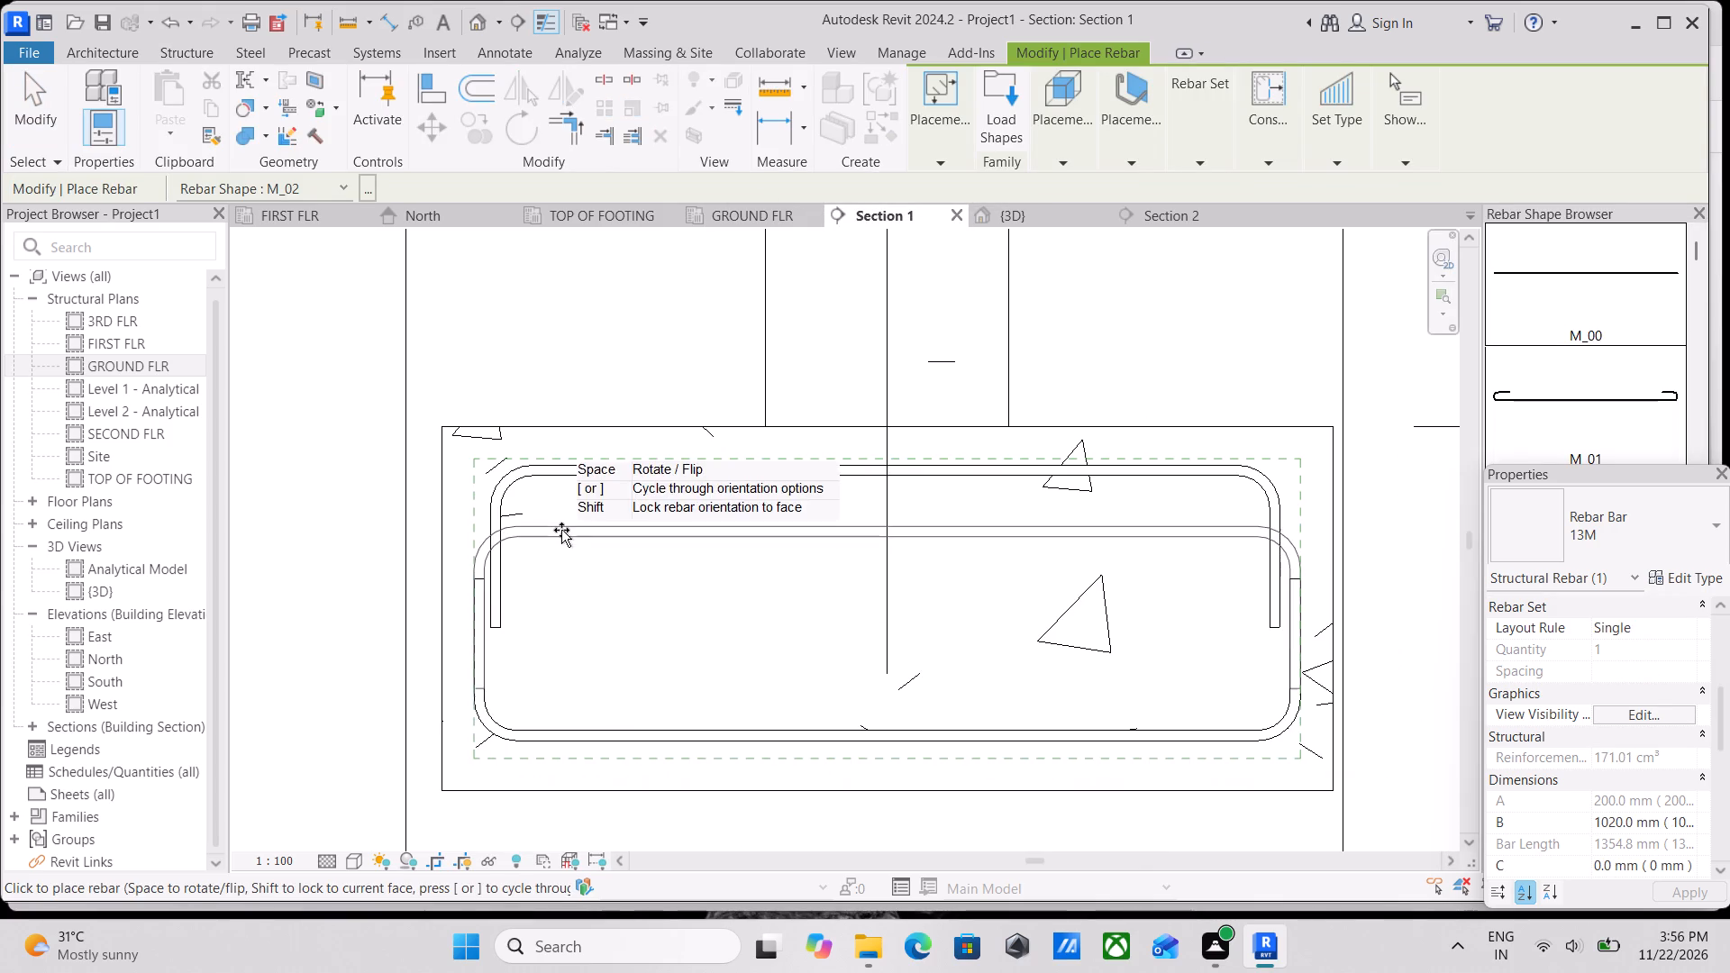
scroll(1566, 359, up, 5)
scroll(1526, 337, down, 1)
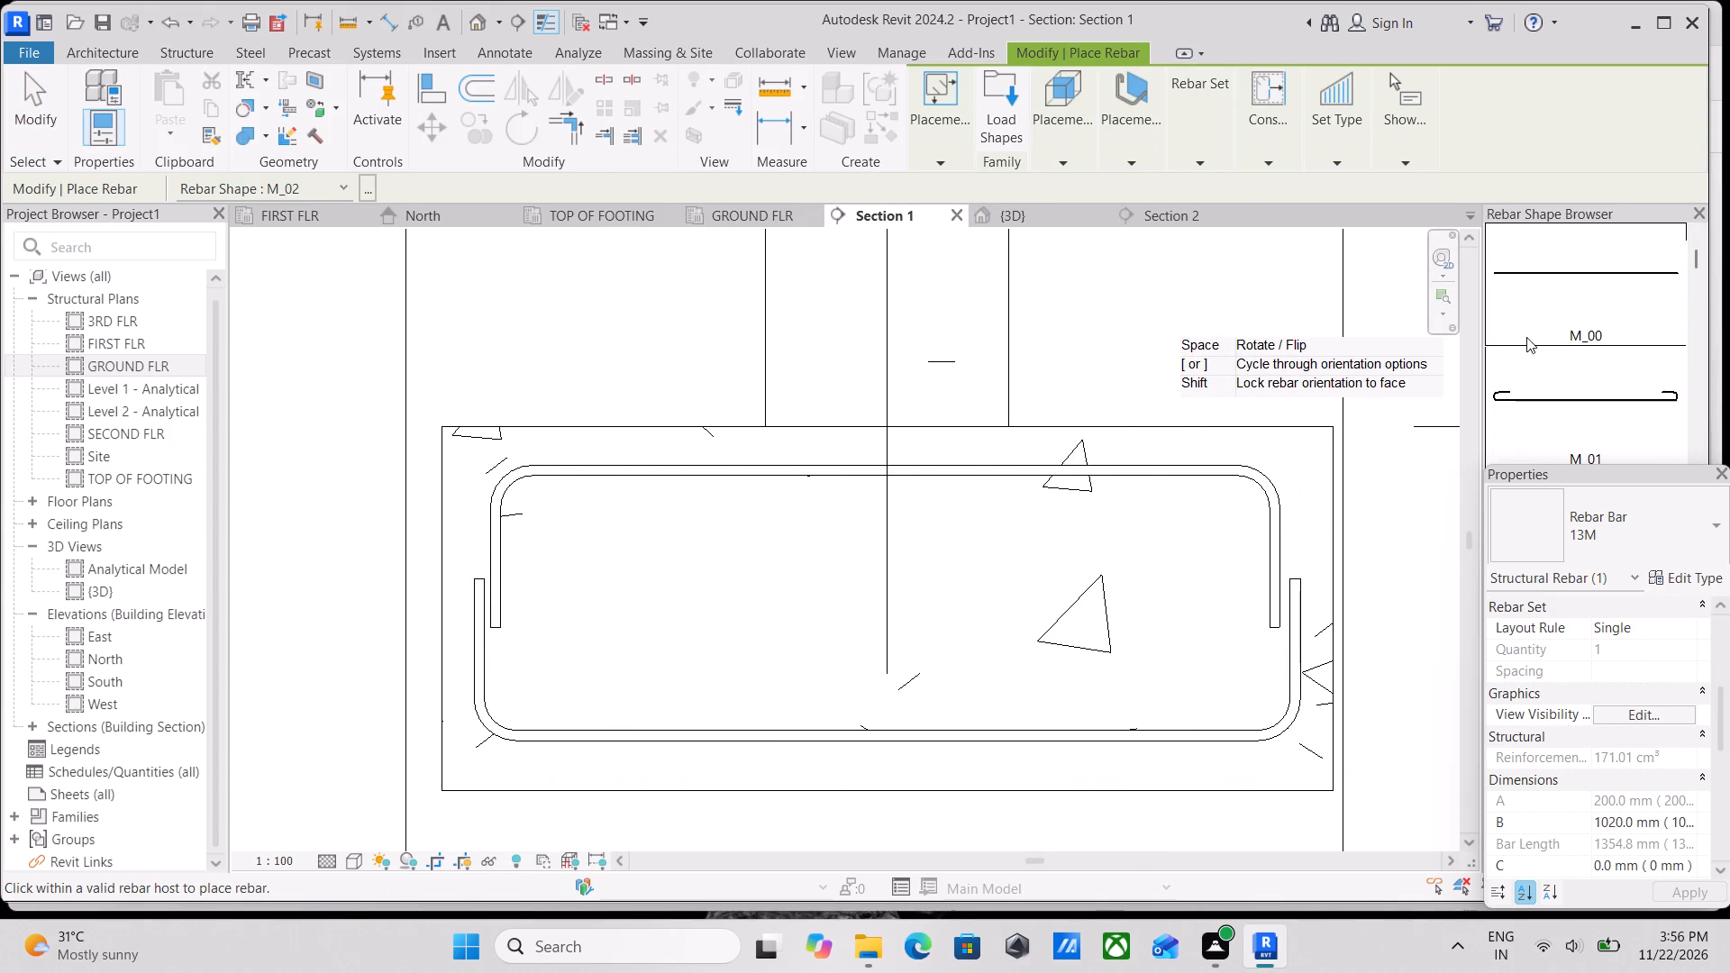
scroll(1526, 337, down, 4)
scroll(1516, 359, up, 11)
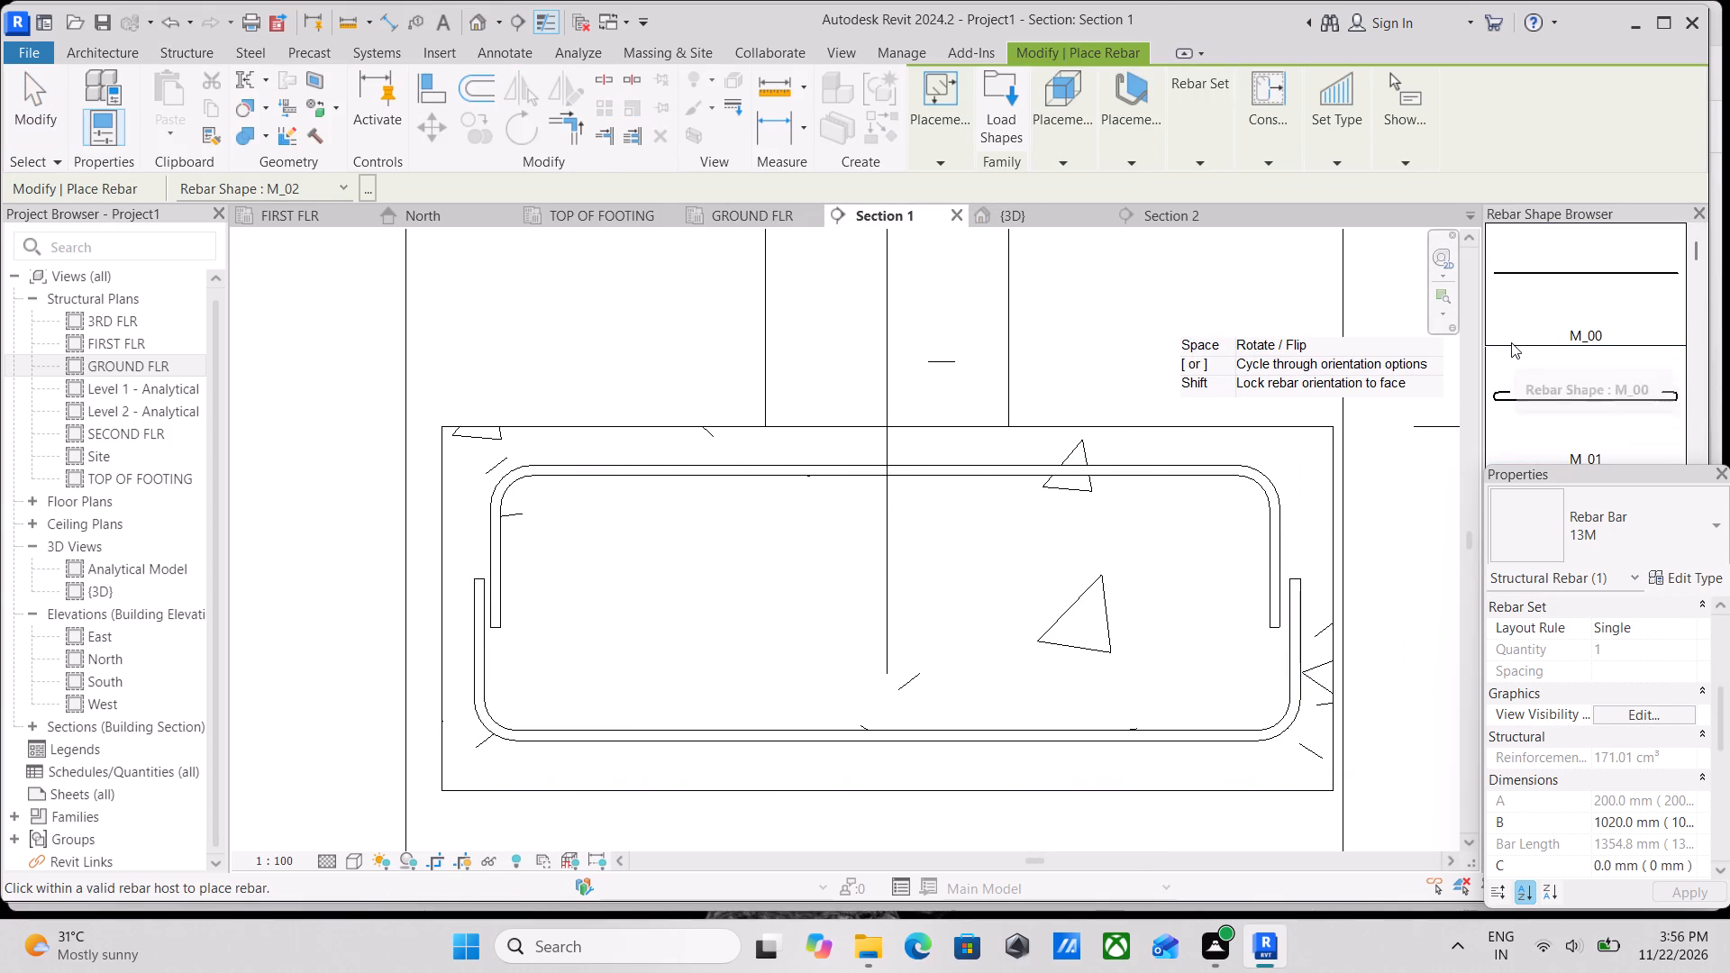
scroll(1511, 342, down, 11)
scroll(1534, 411, down, 3)
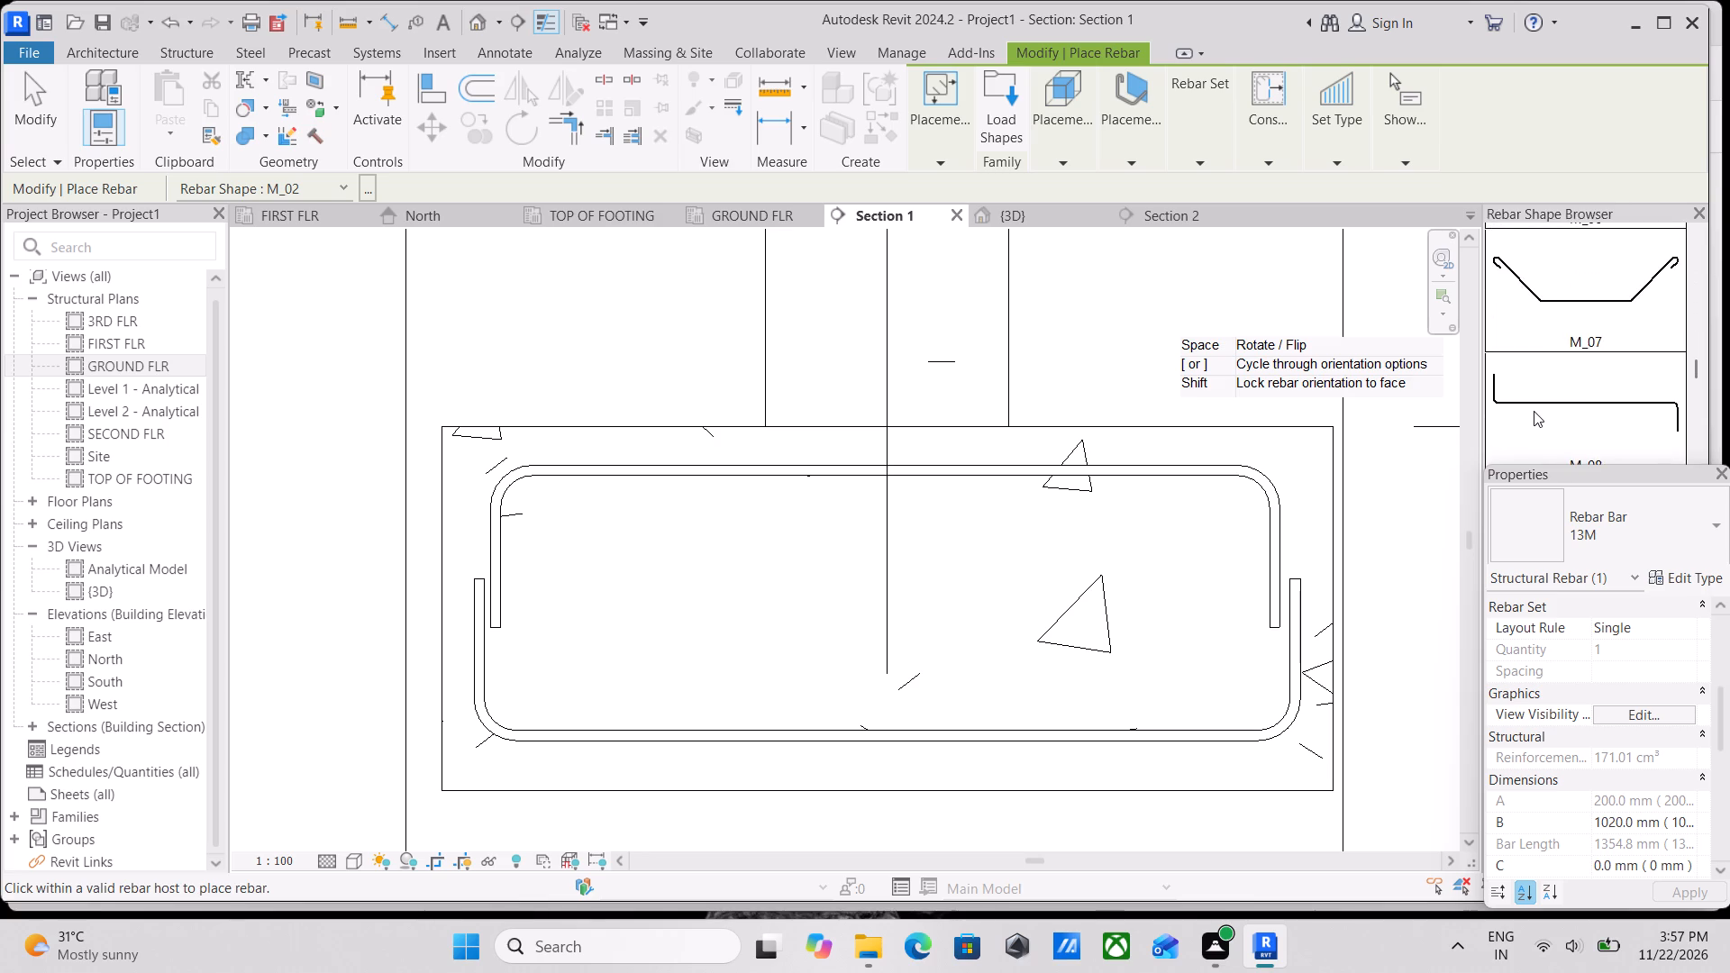
scroll(1534, 411, down, 6)
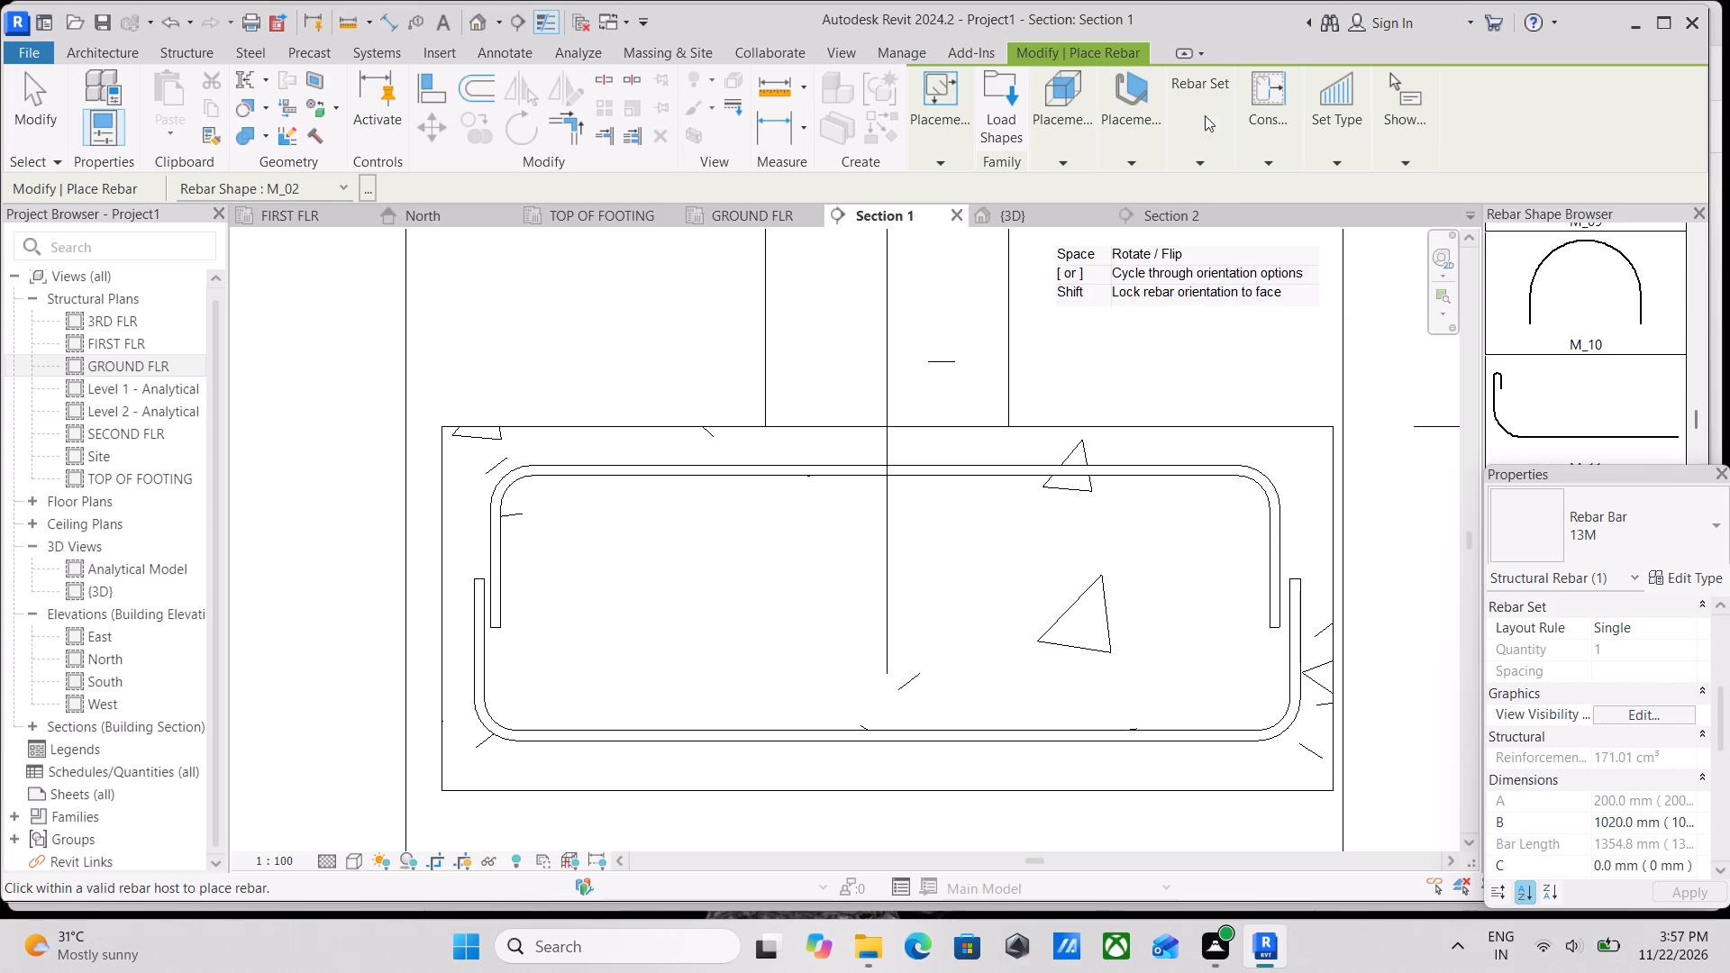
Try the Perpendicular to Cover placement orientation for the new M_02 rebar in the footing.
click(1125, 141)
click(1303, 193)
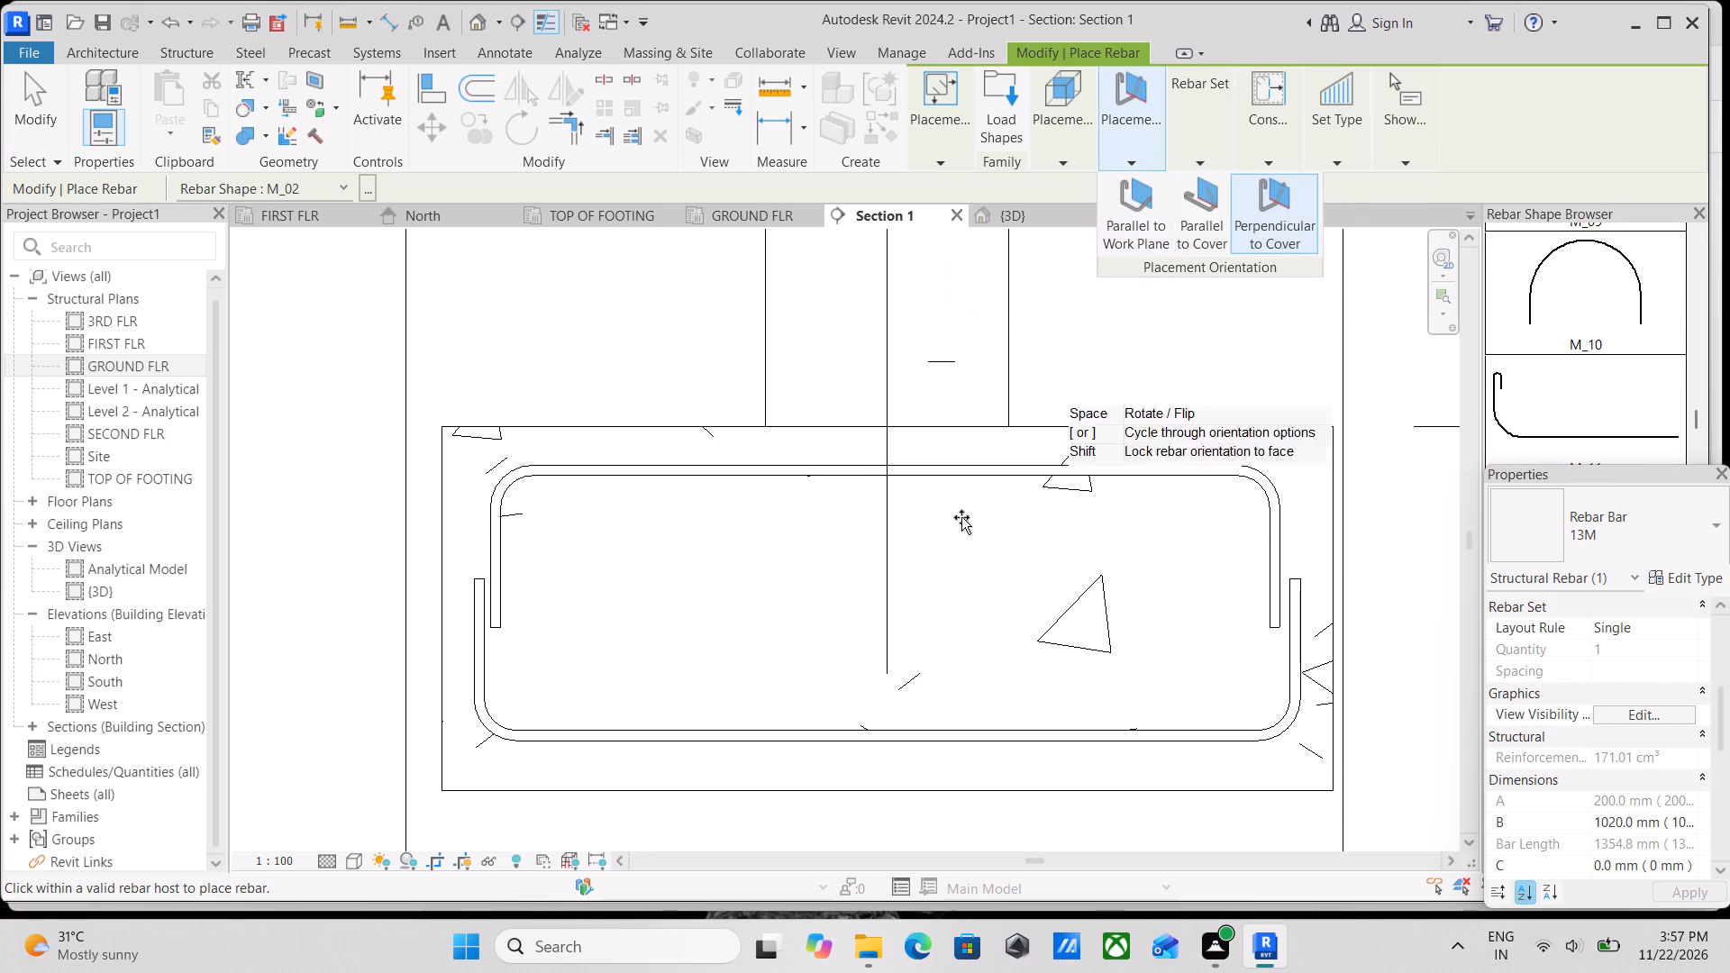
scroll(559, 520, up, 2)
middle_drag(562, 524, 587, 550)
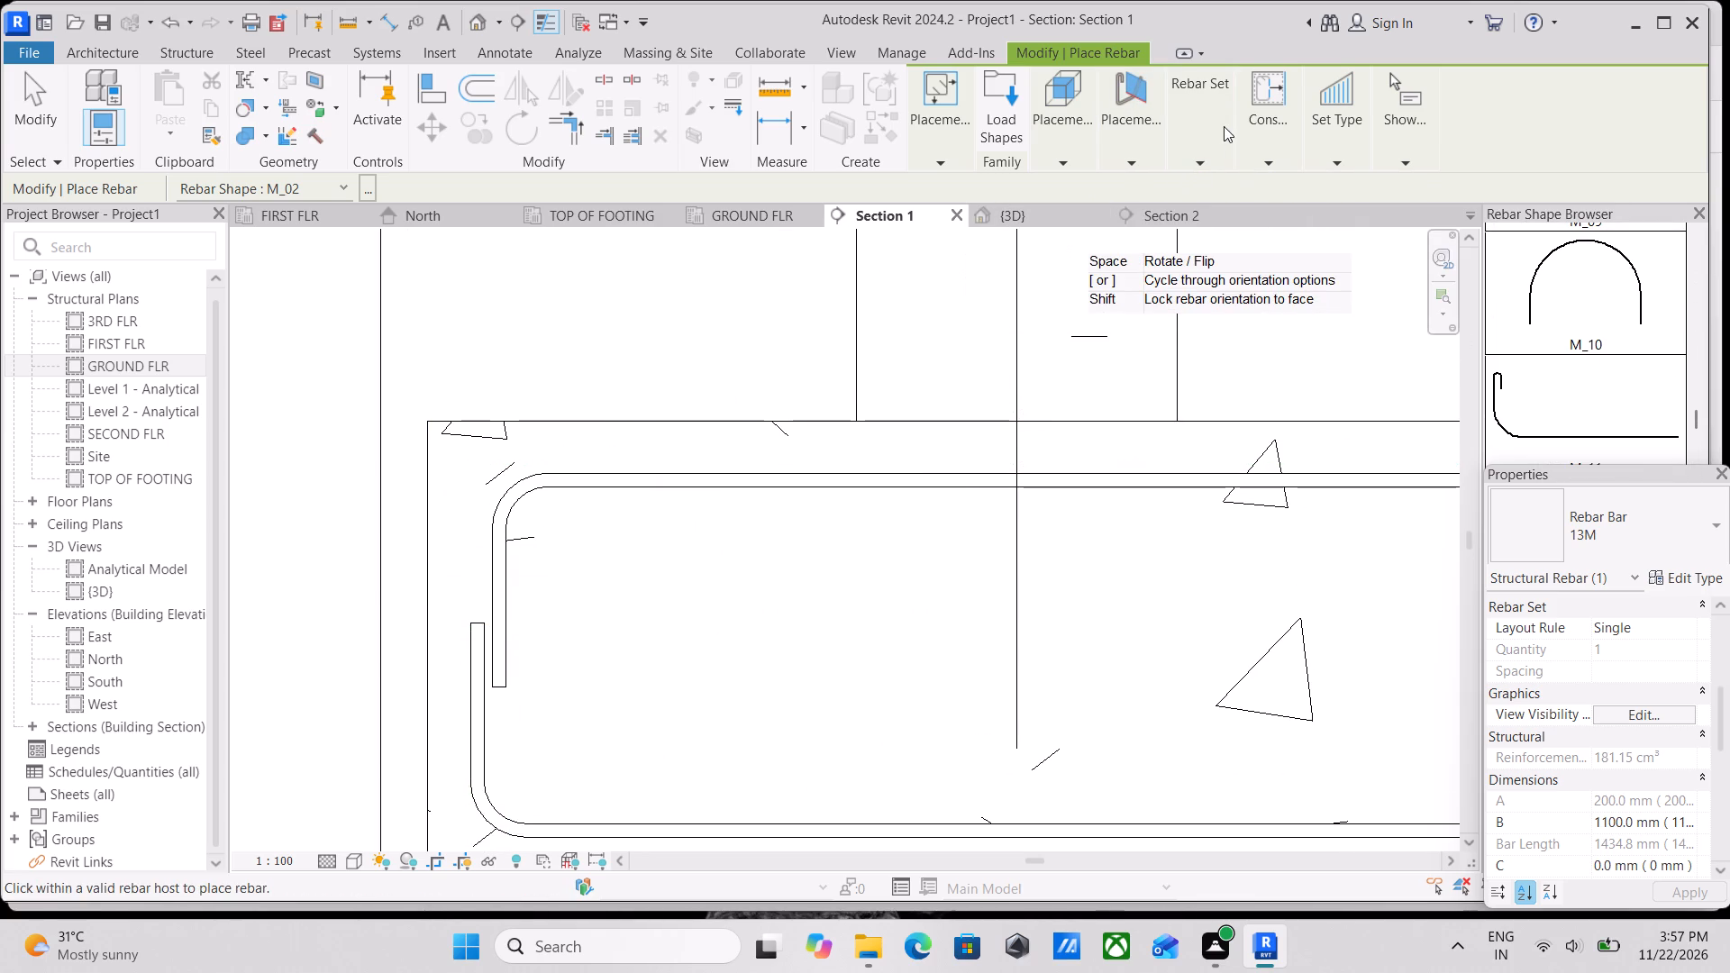
Place a single 13M M_02 rebar with Parallel to Cover orientation inside the footing section, near its upper-left corner.
click(1188, 148)
click(1143, 157)
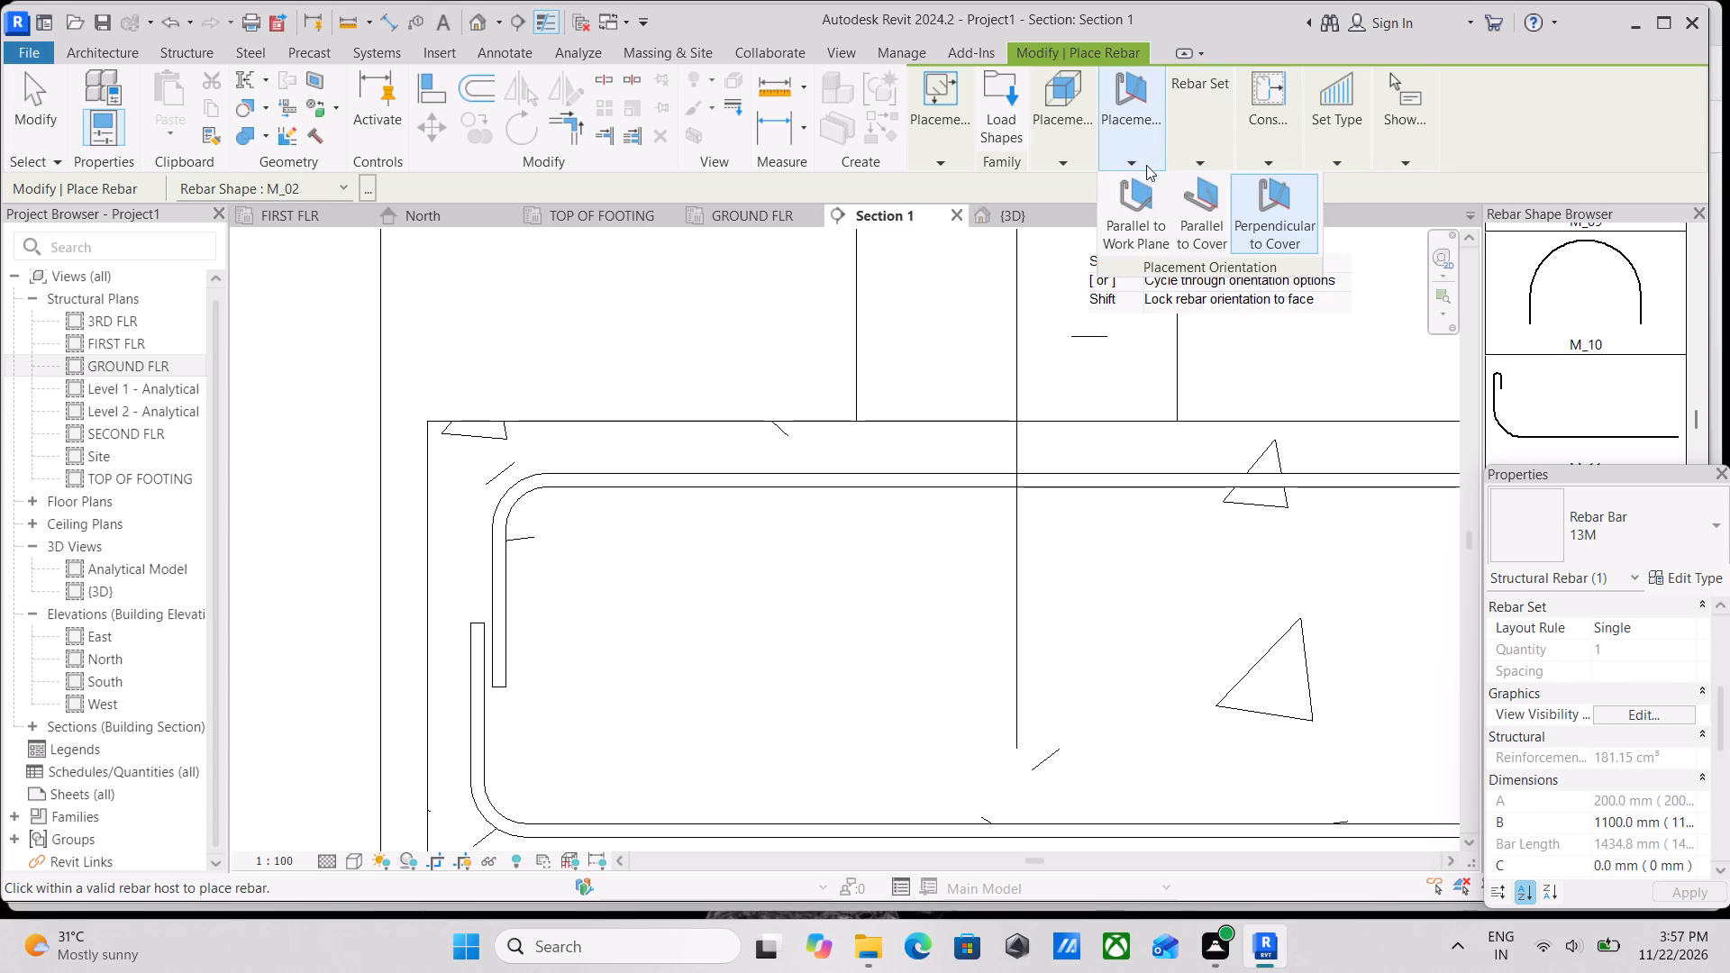
click(1210, 205)
scroll(531, 554, up, 3)
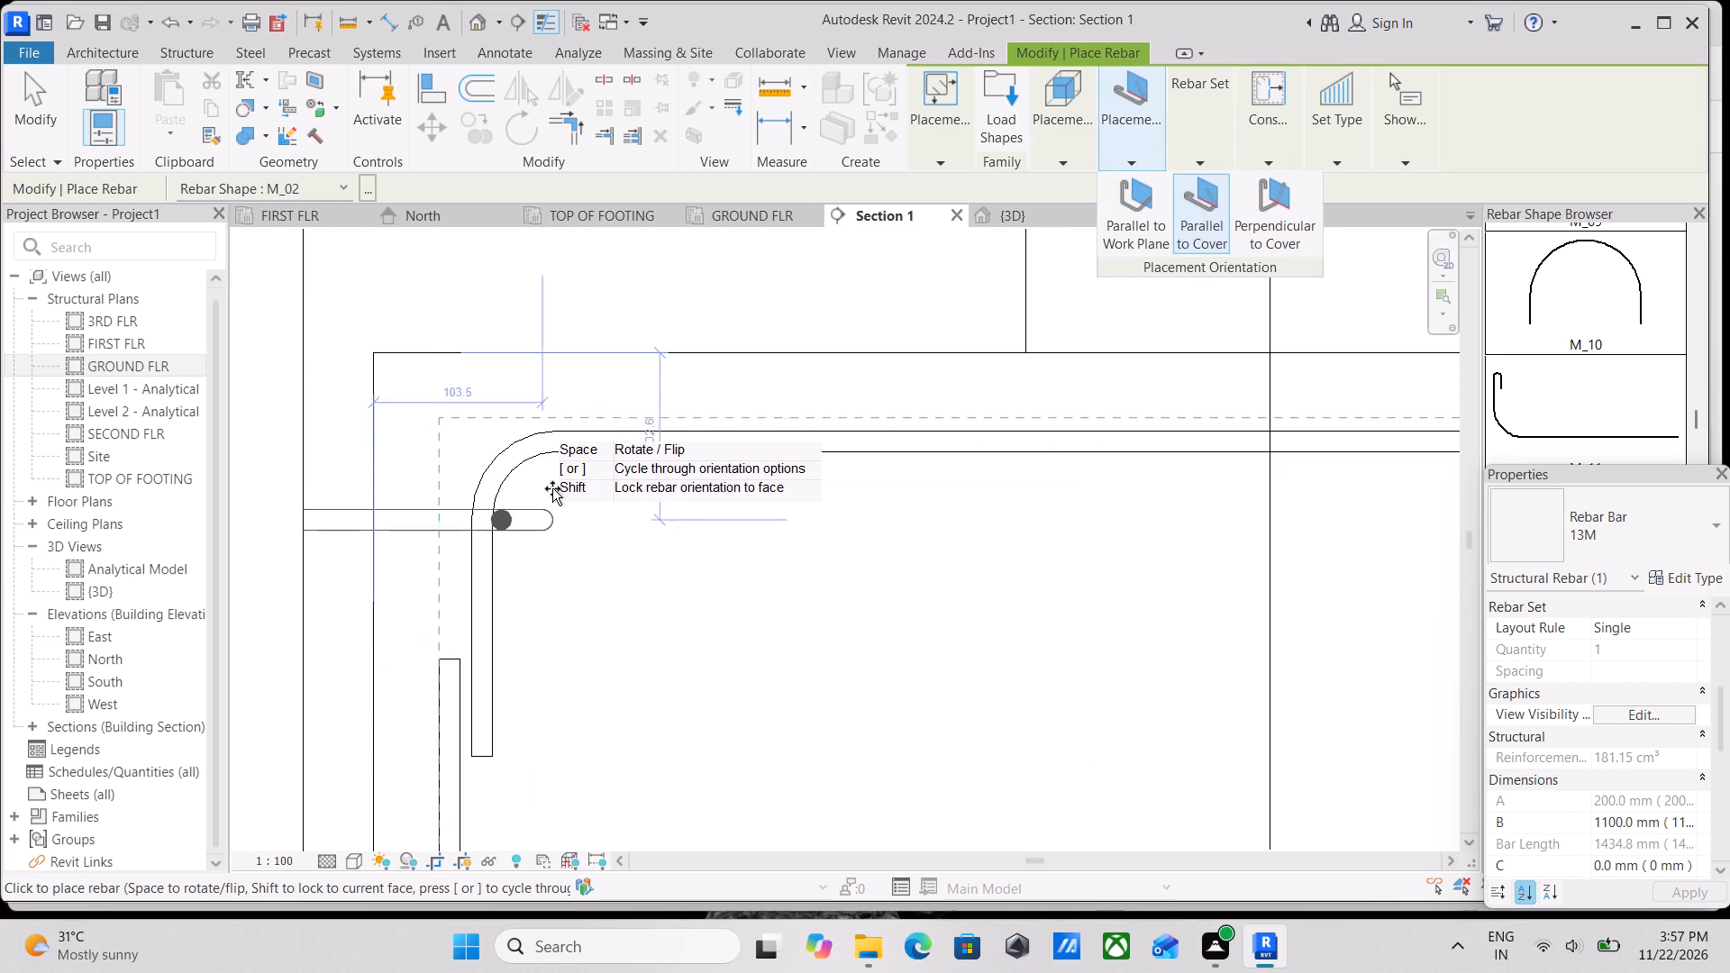
scroll(574, 539, up, 3)
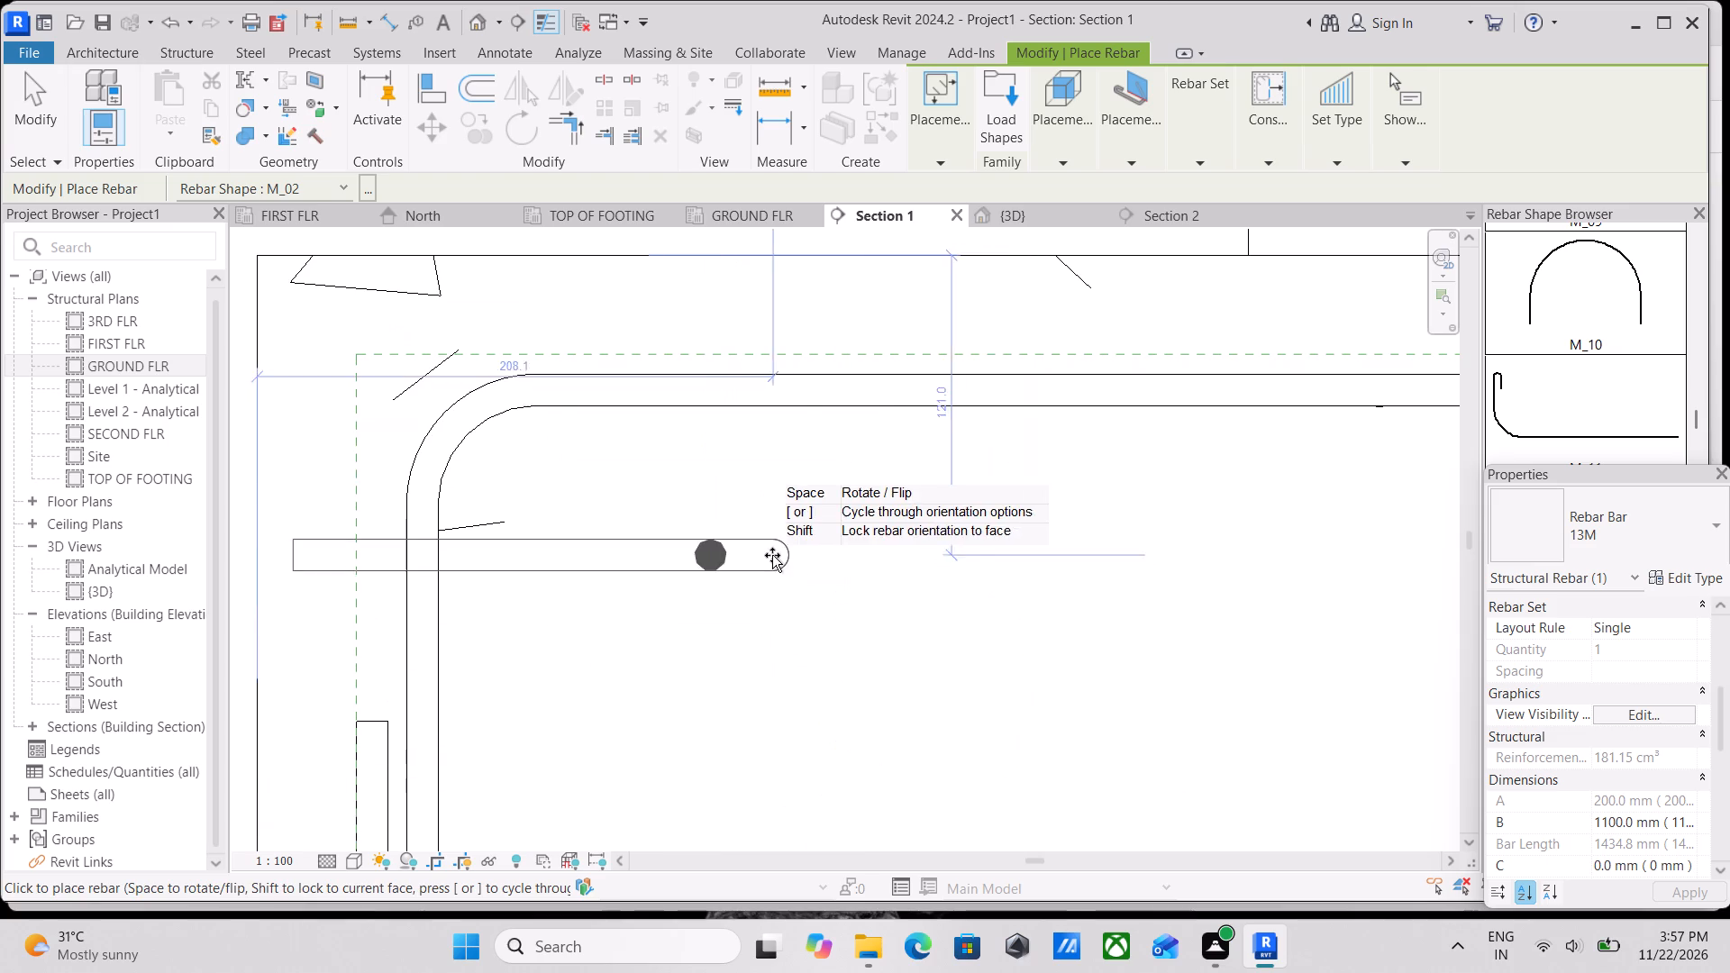
scroll(772, 555, down, 2)
scroll(1088, 500, down, 2)
middle_drag(1054, 495, 811, 490)
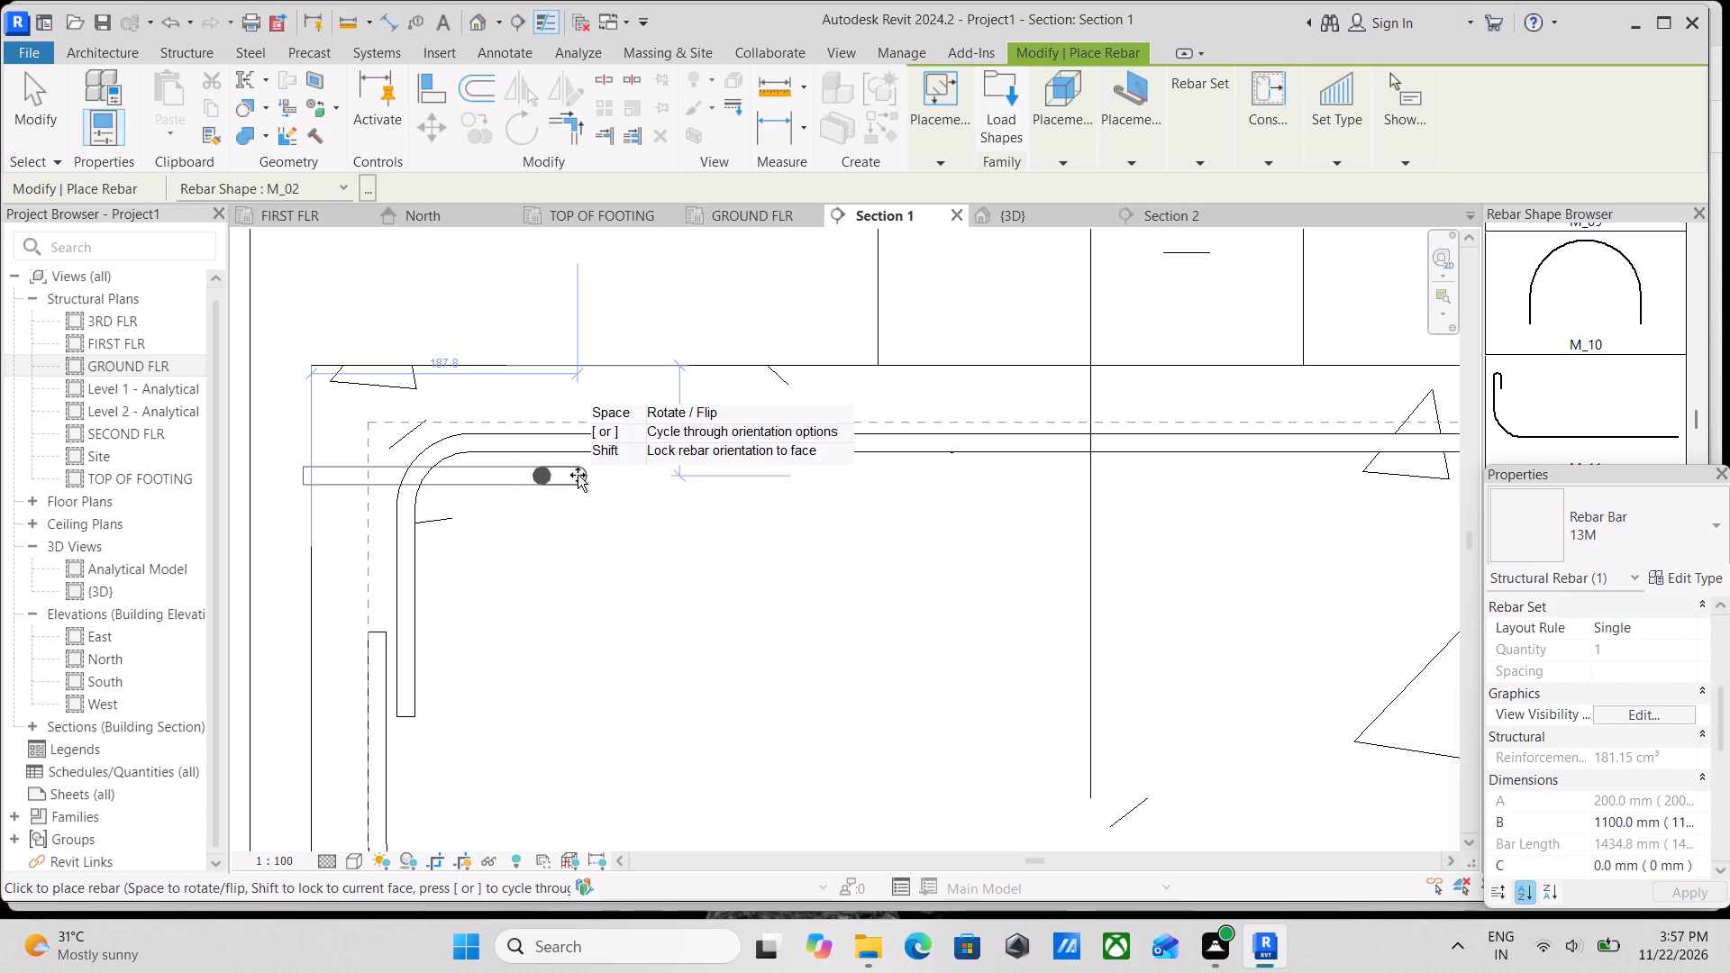
scroll(1006, 548, down, 4)
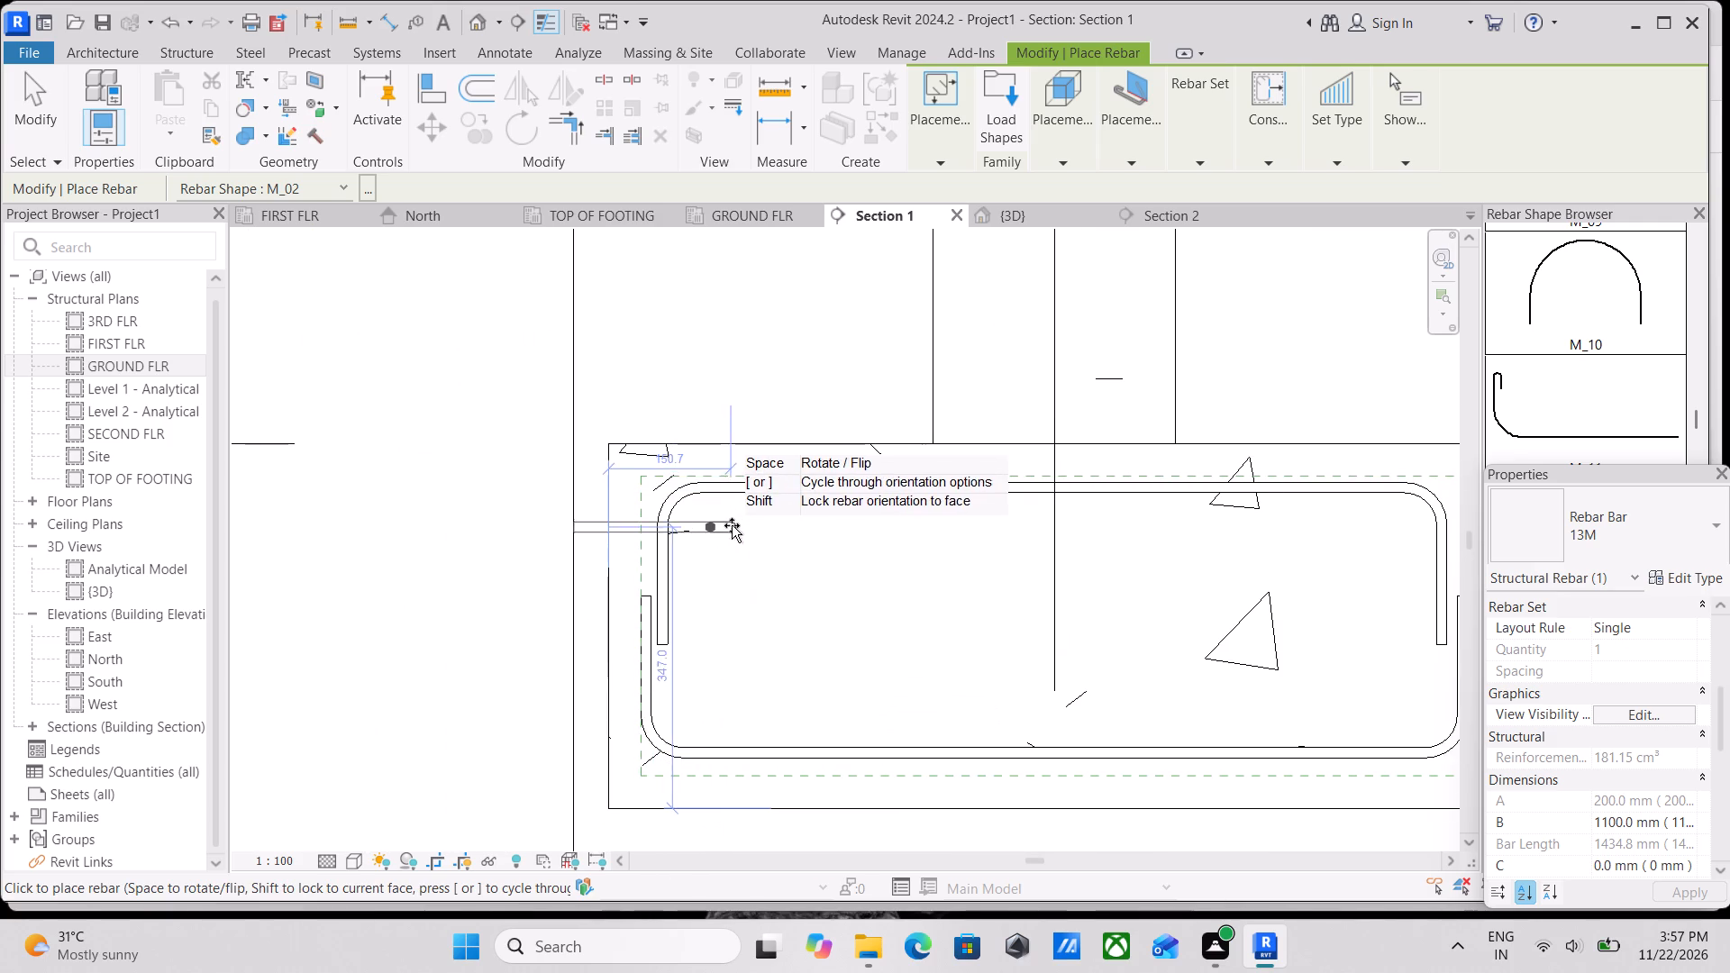
click(726, 561)
scroll(747, 514, up, 3)
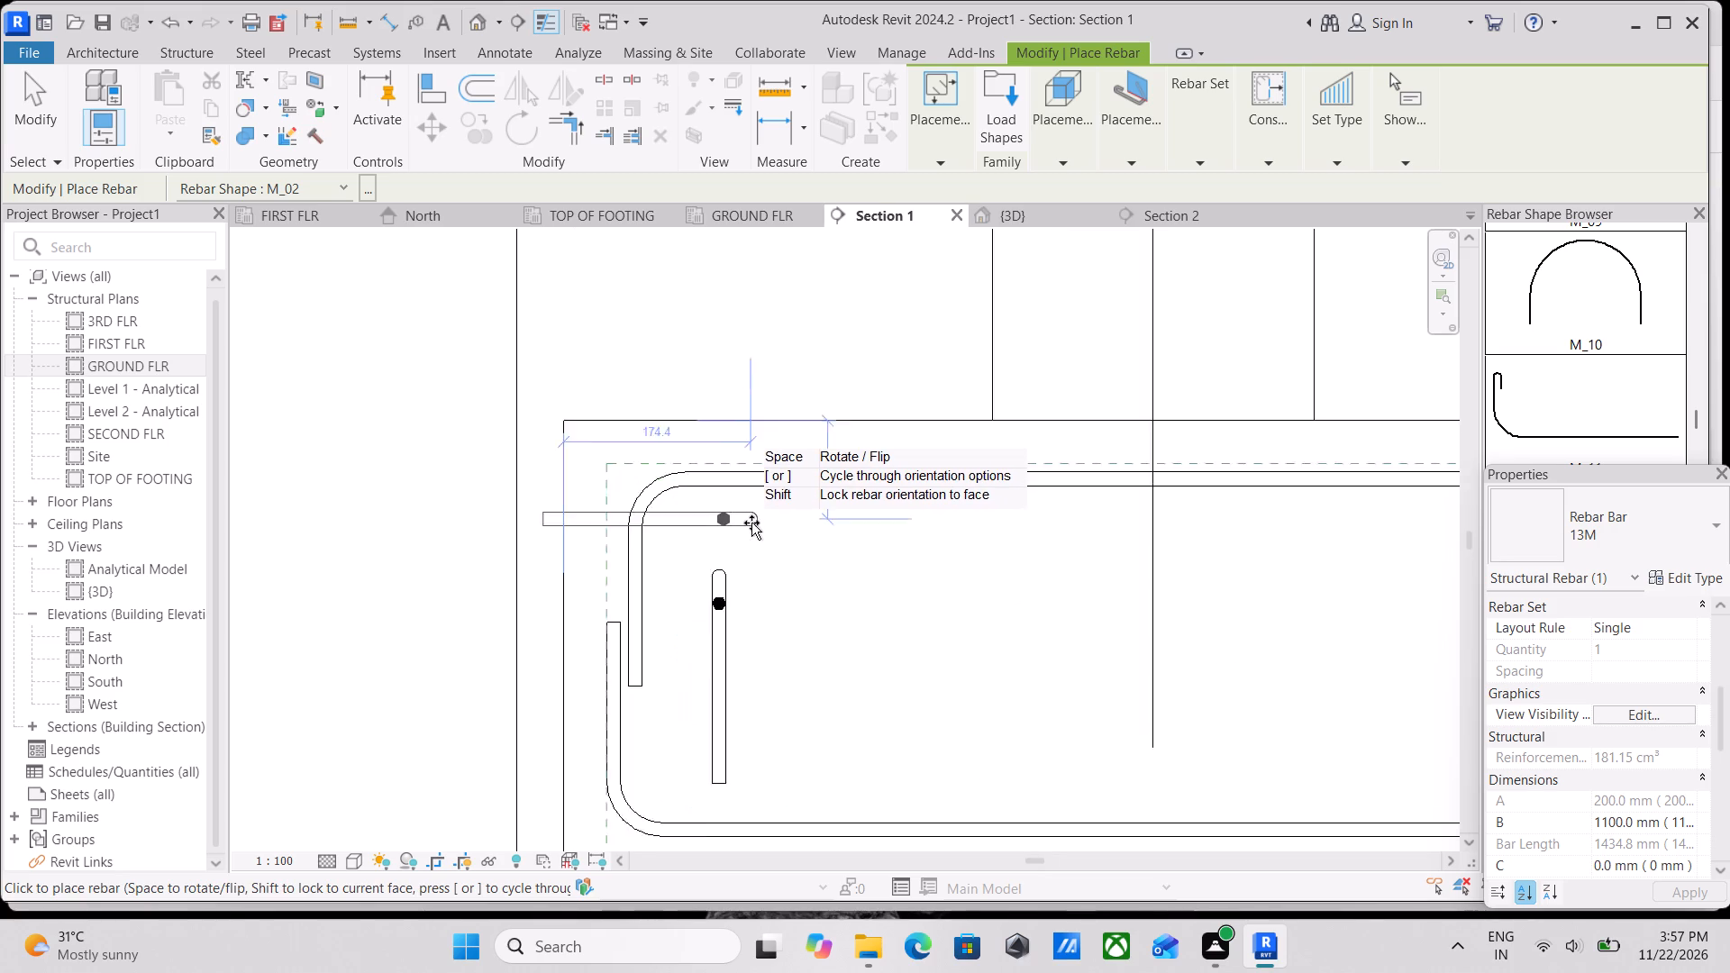
key(Escape)
key(Escape)
Nudge the new rebar upward to about 73 mm below the footing's top face, just under the top bar.
click(716, 587)
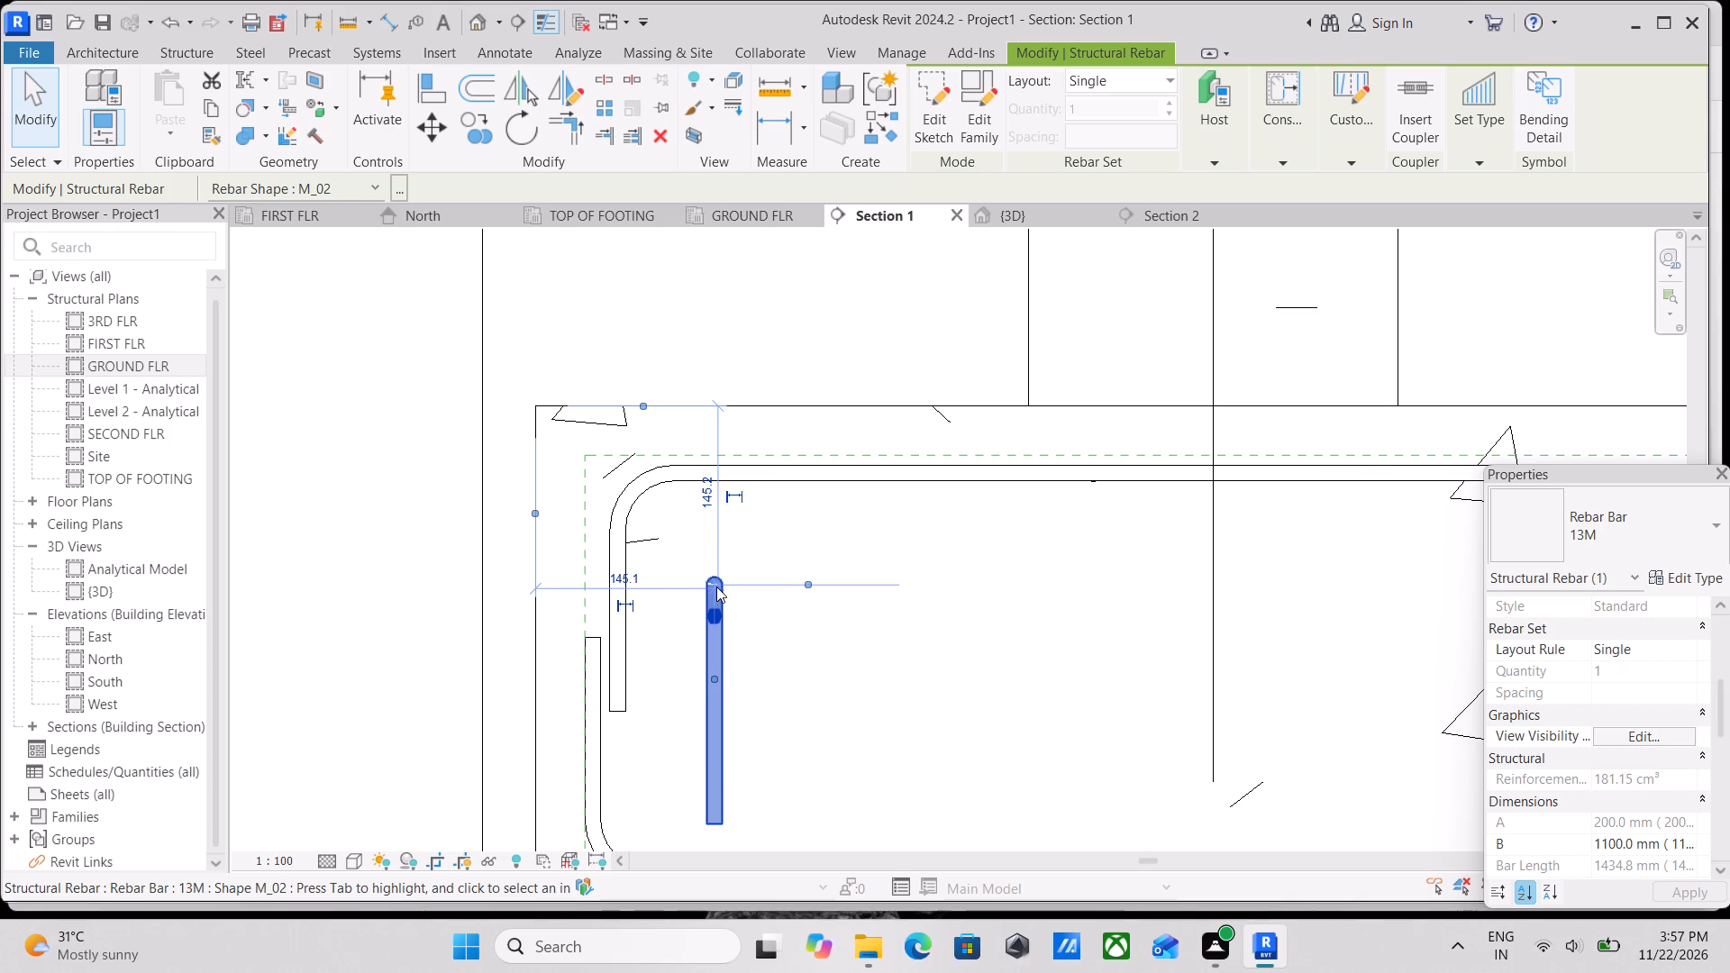
key(Up)
key(Up)
key(Up)
key(Up)
key(Up)
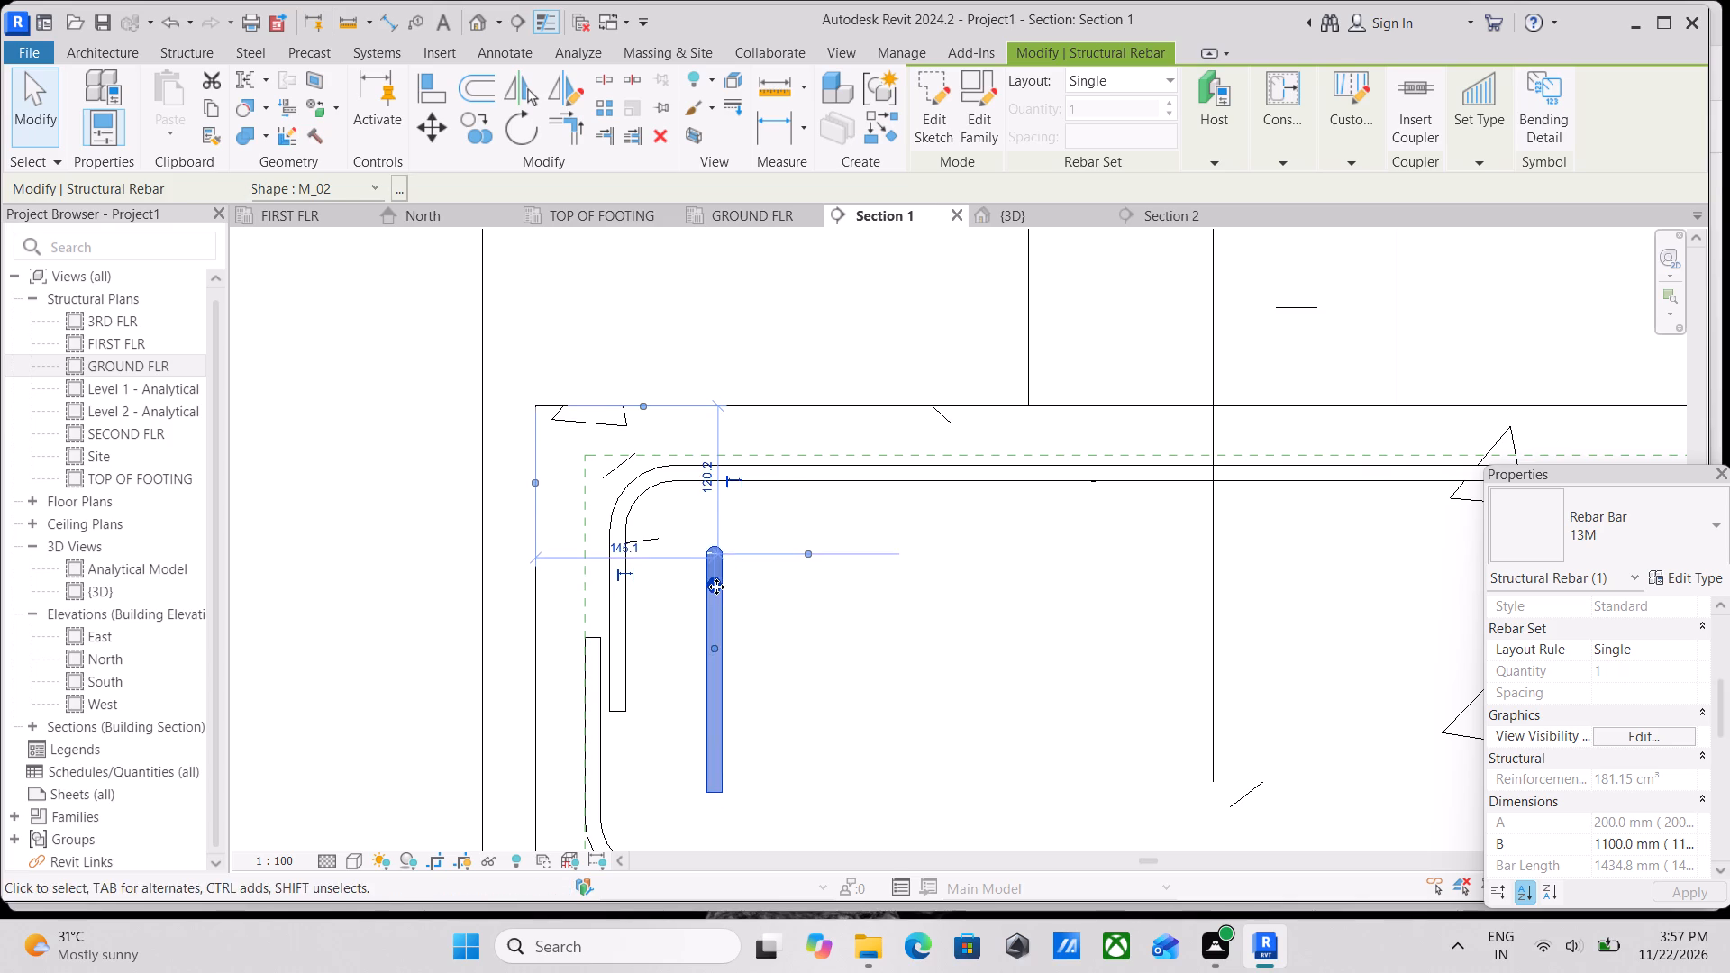
key(Up)
key(Up)
key(Up)
key(Up)
key(Up)
key(Up)
key(Up)
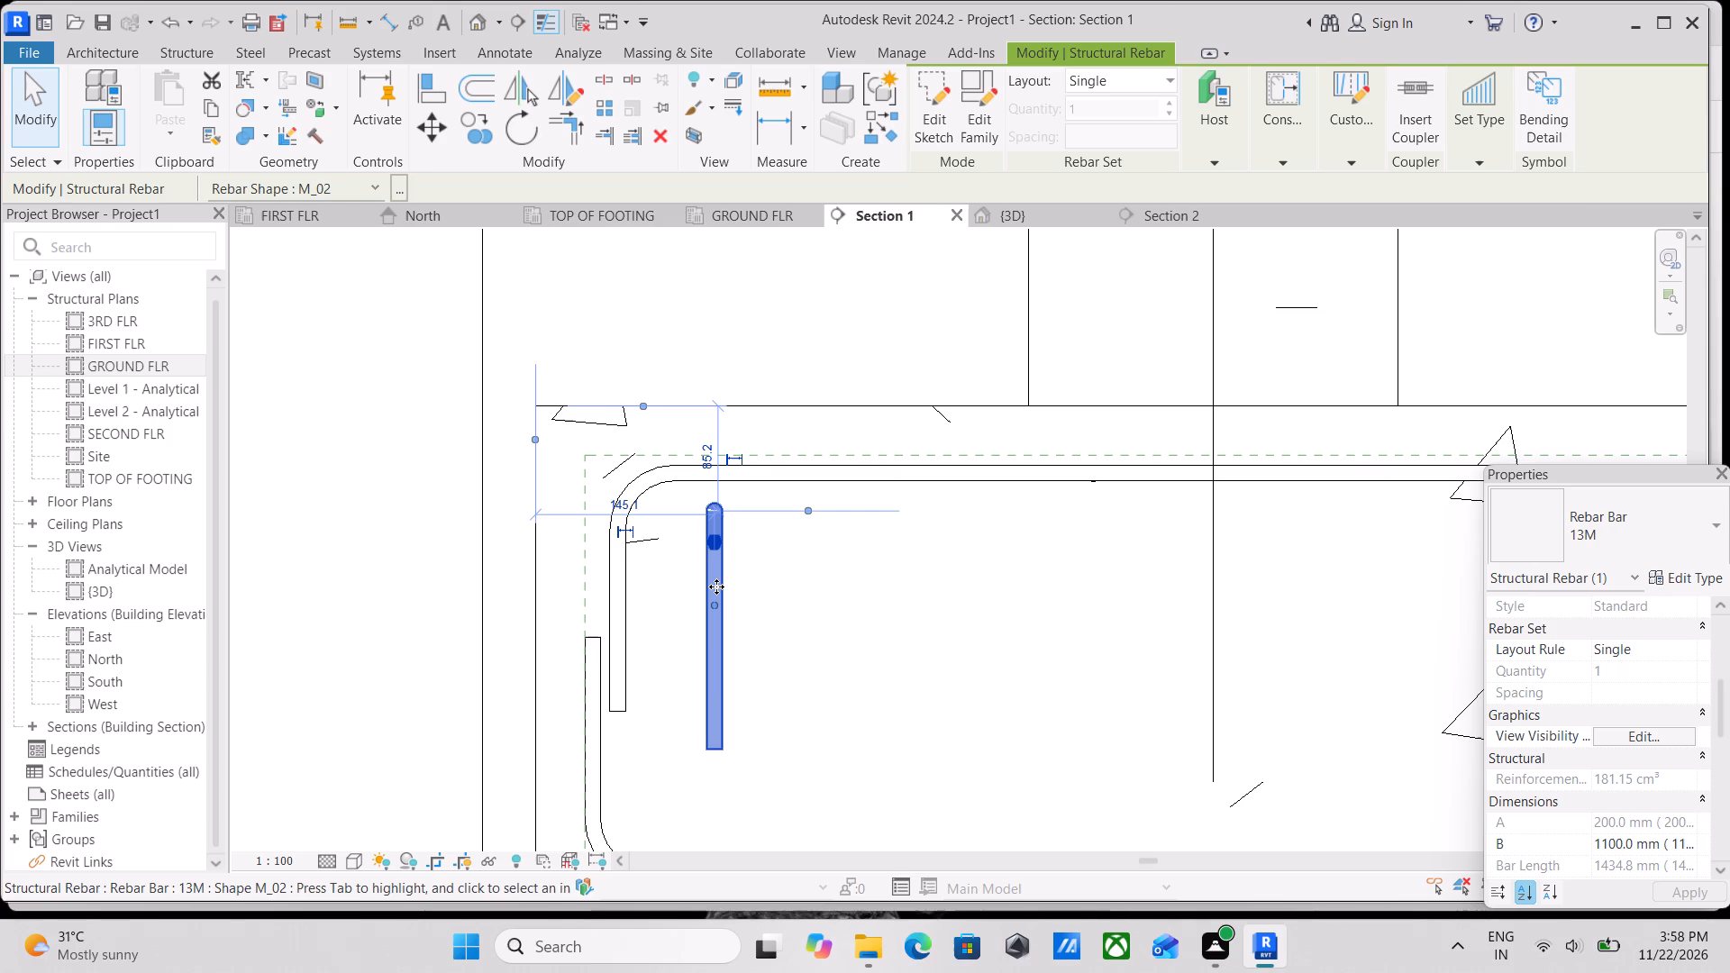
scroll(727, 591, up, 2)
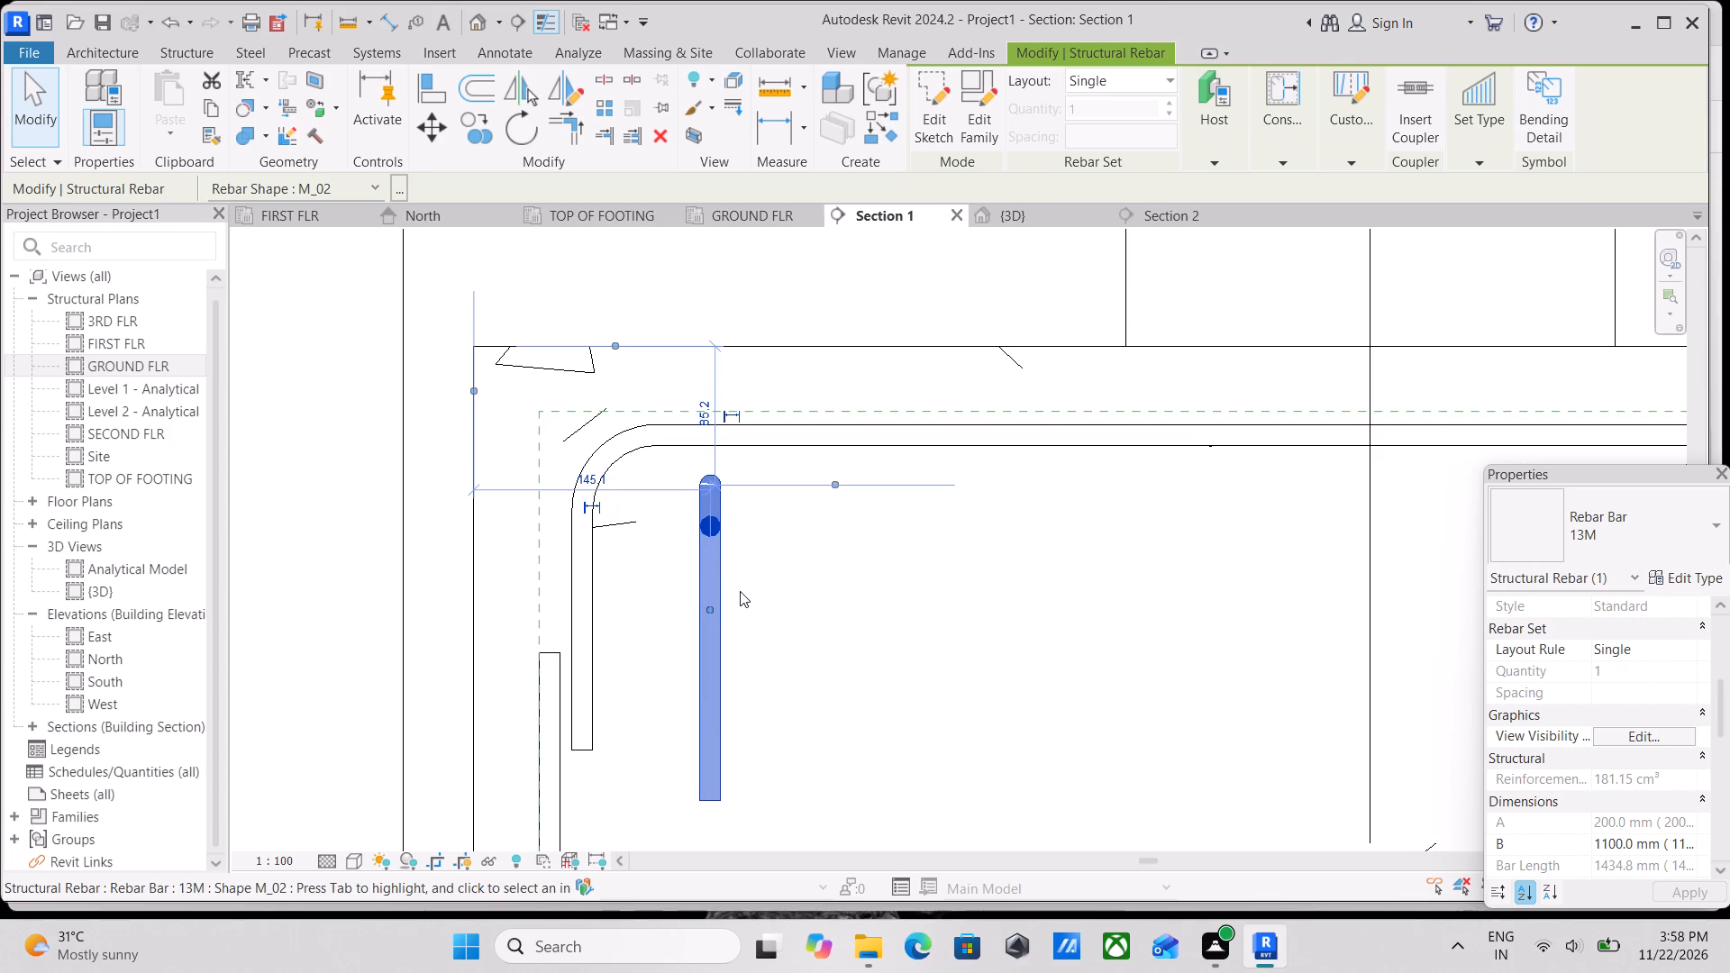
scroll(740, 590, up, 2)
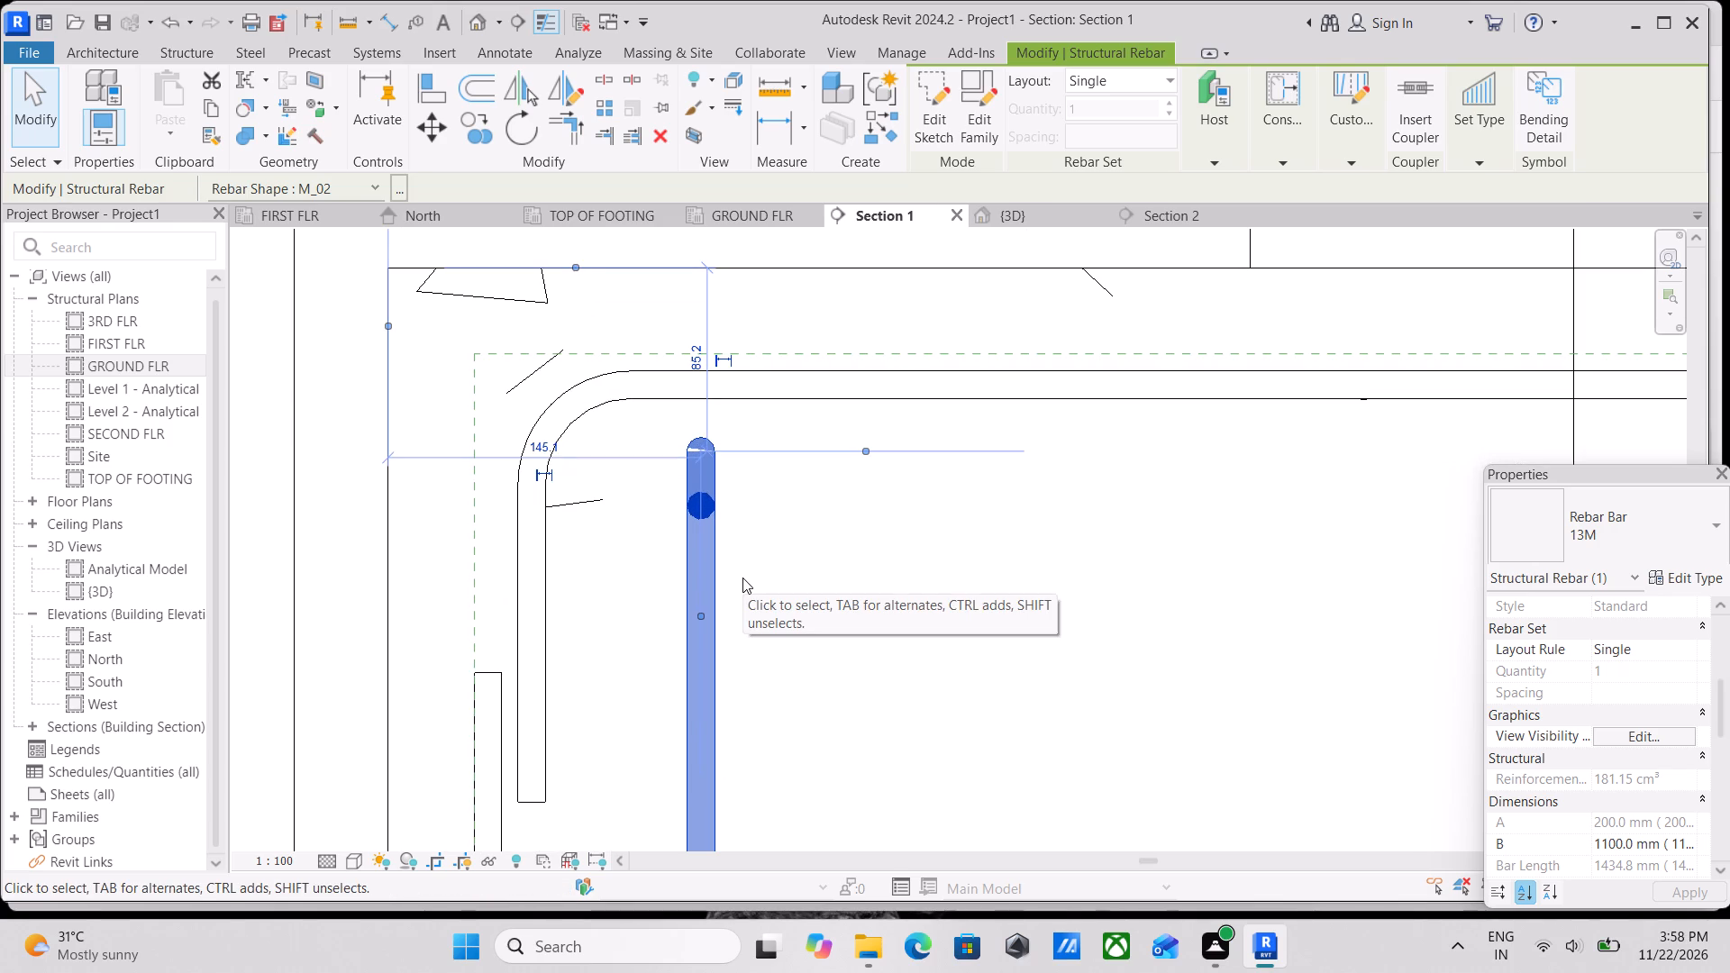
key(Up)
key(Up)
key(Up)
key(Up)
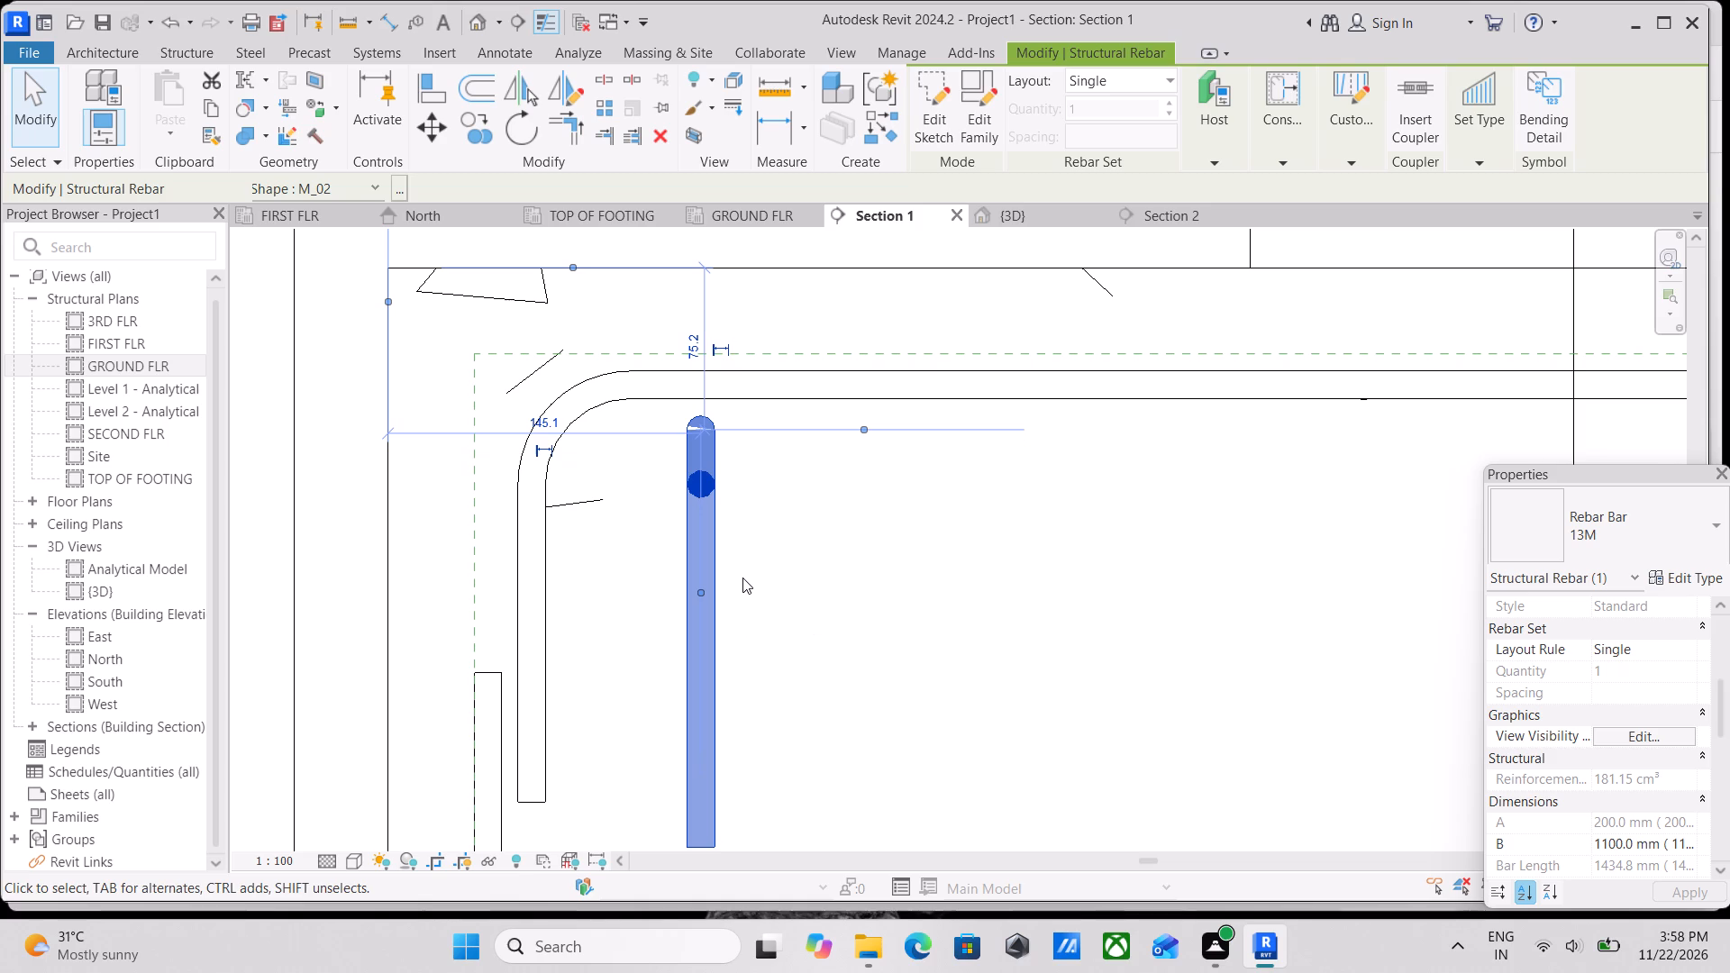
key(Up)
Nudge the same rebar sideways to about 118 mm from the footing's left face.
key(Left)
key(Left)
key(Left)
key(Left)
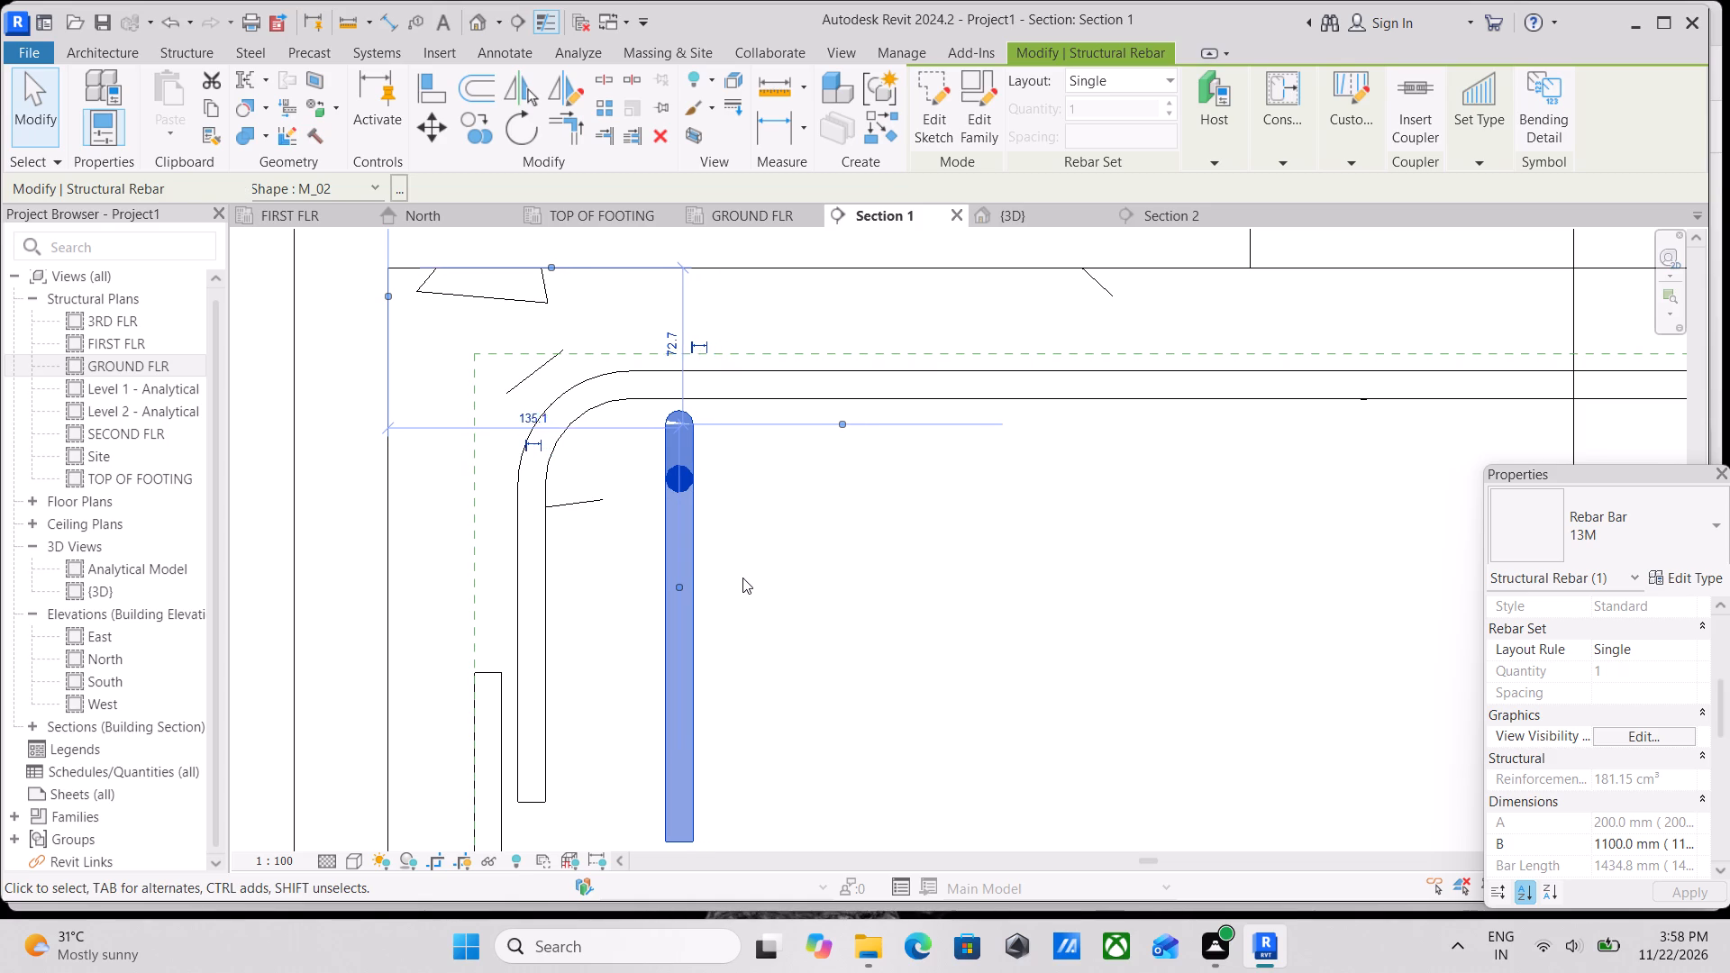
key(Left)
key(Left)
key(Left)
key(Left)
key(Left)
key(Left)
key(Left)
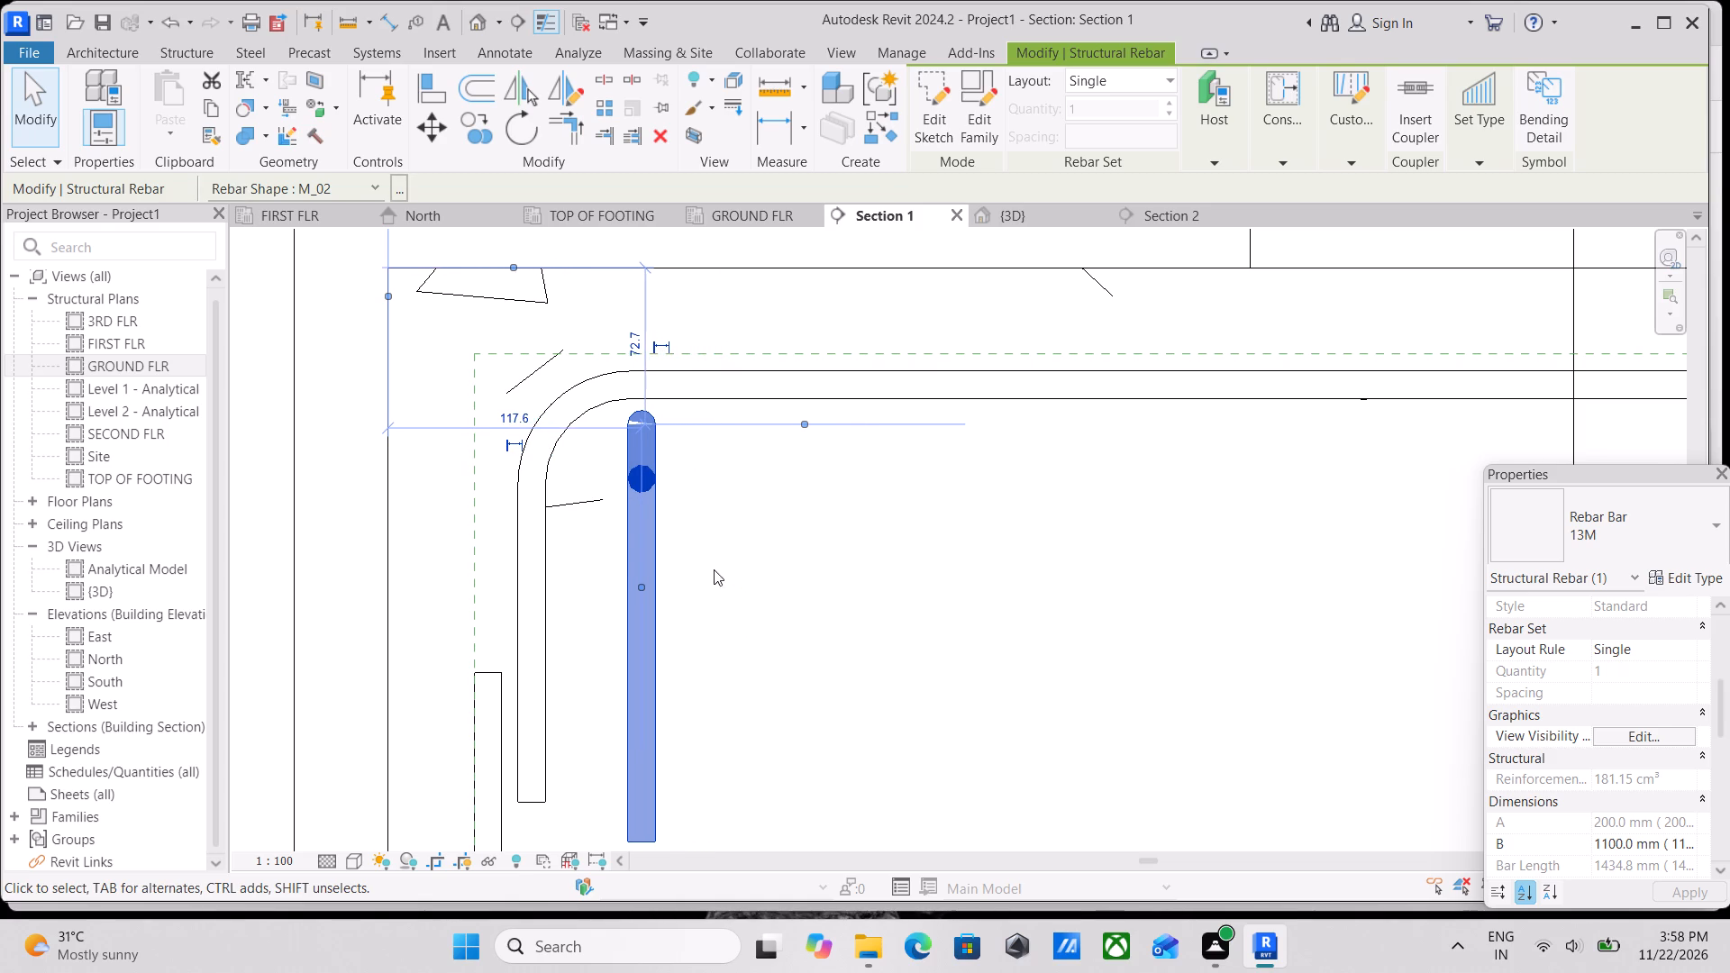
key(Escape)
Set the new rebar's view visibility states so it shows unobscured in the {3D} view.
scroll(679, 564, down, 2)
click(656, 572)
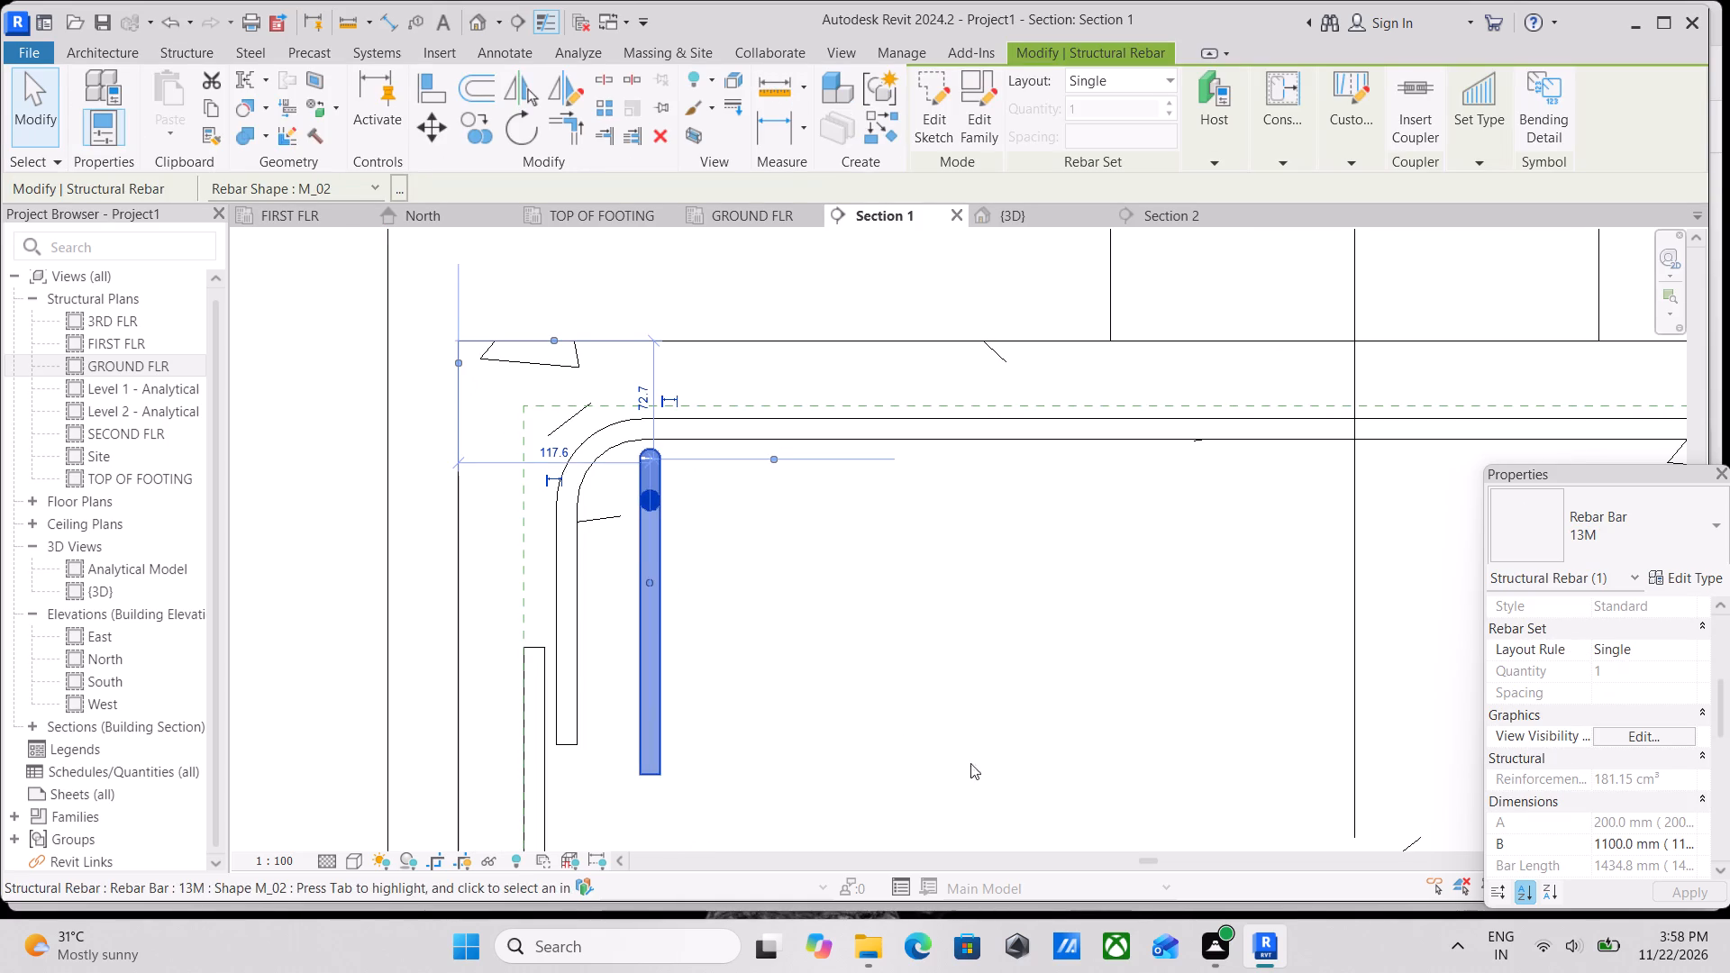
click(1631, 741)
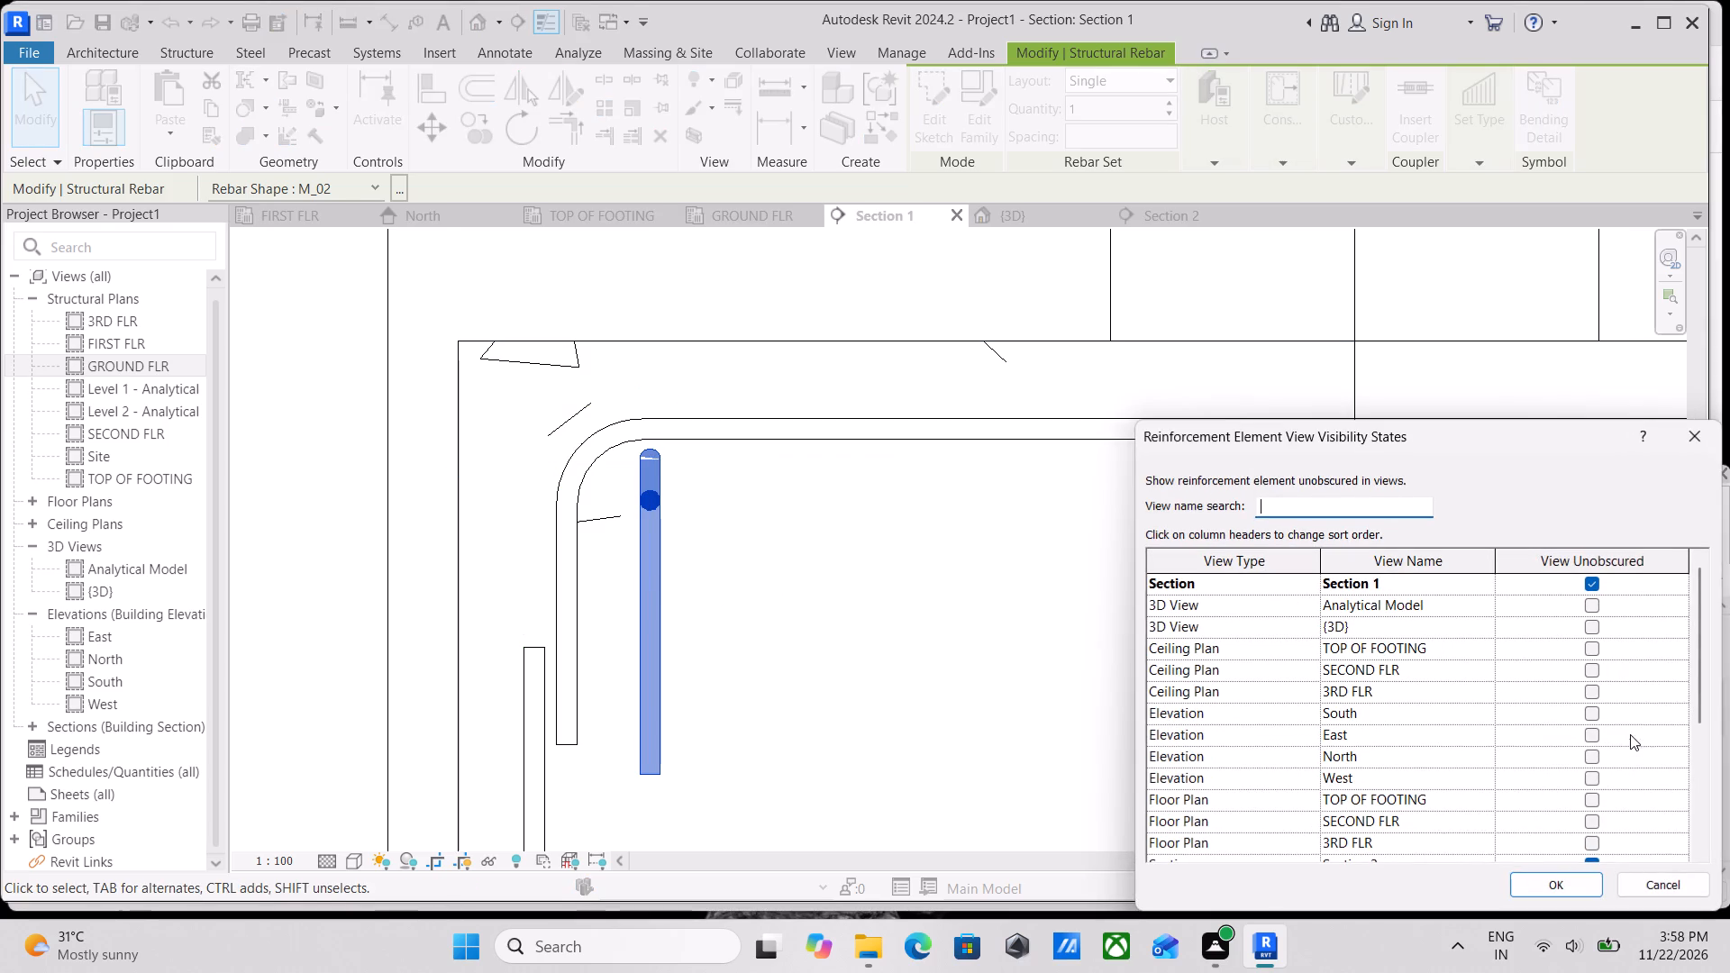
click(1595, 624)
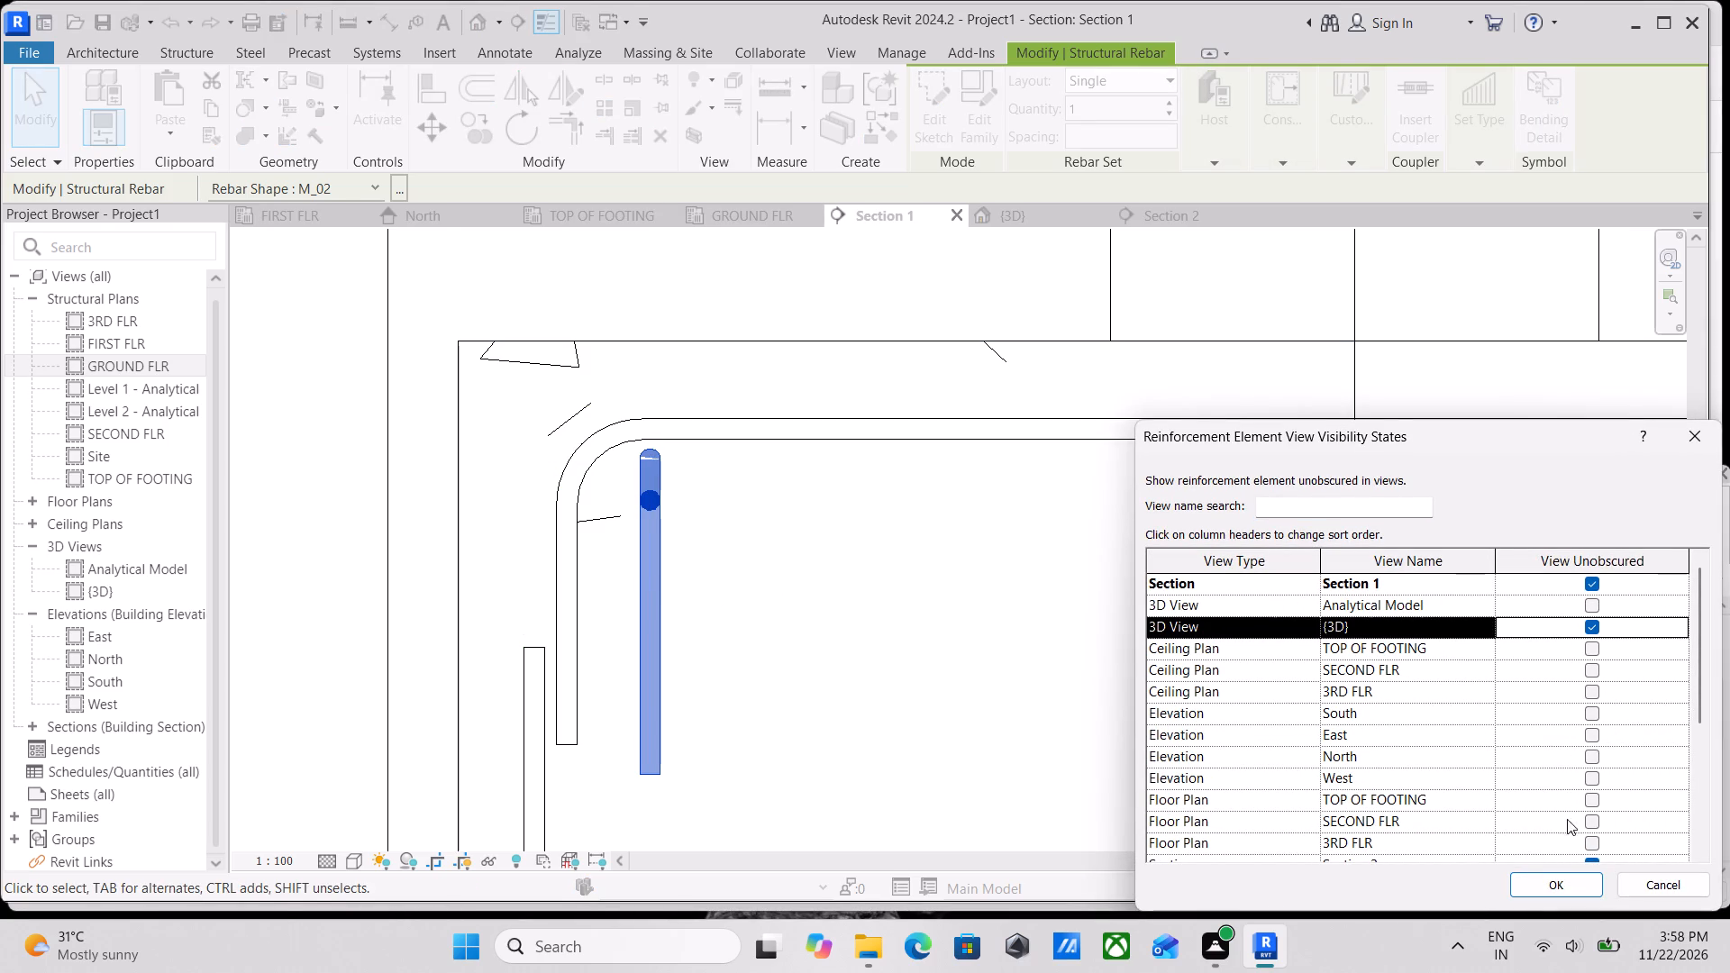
click(1568, 883)
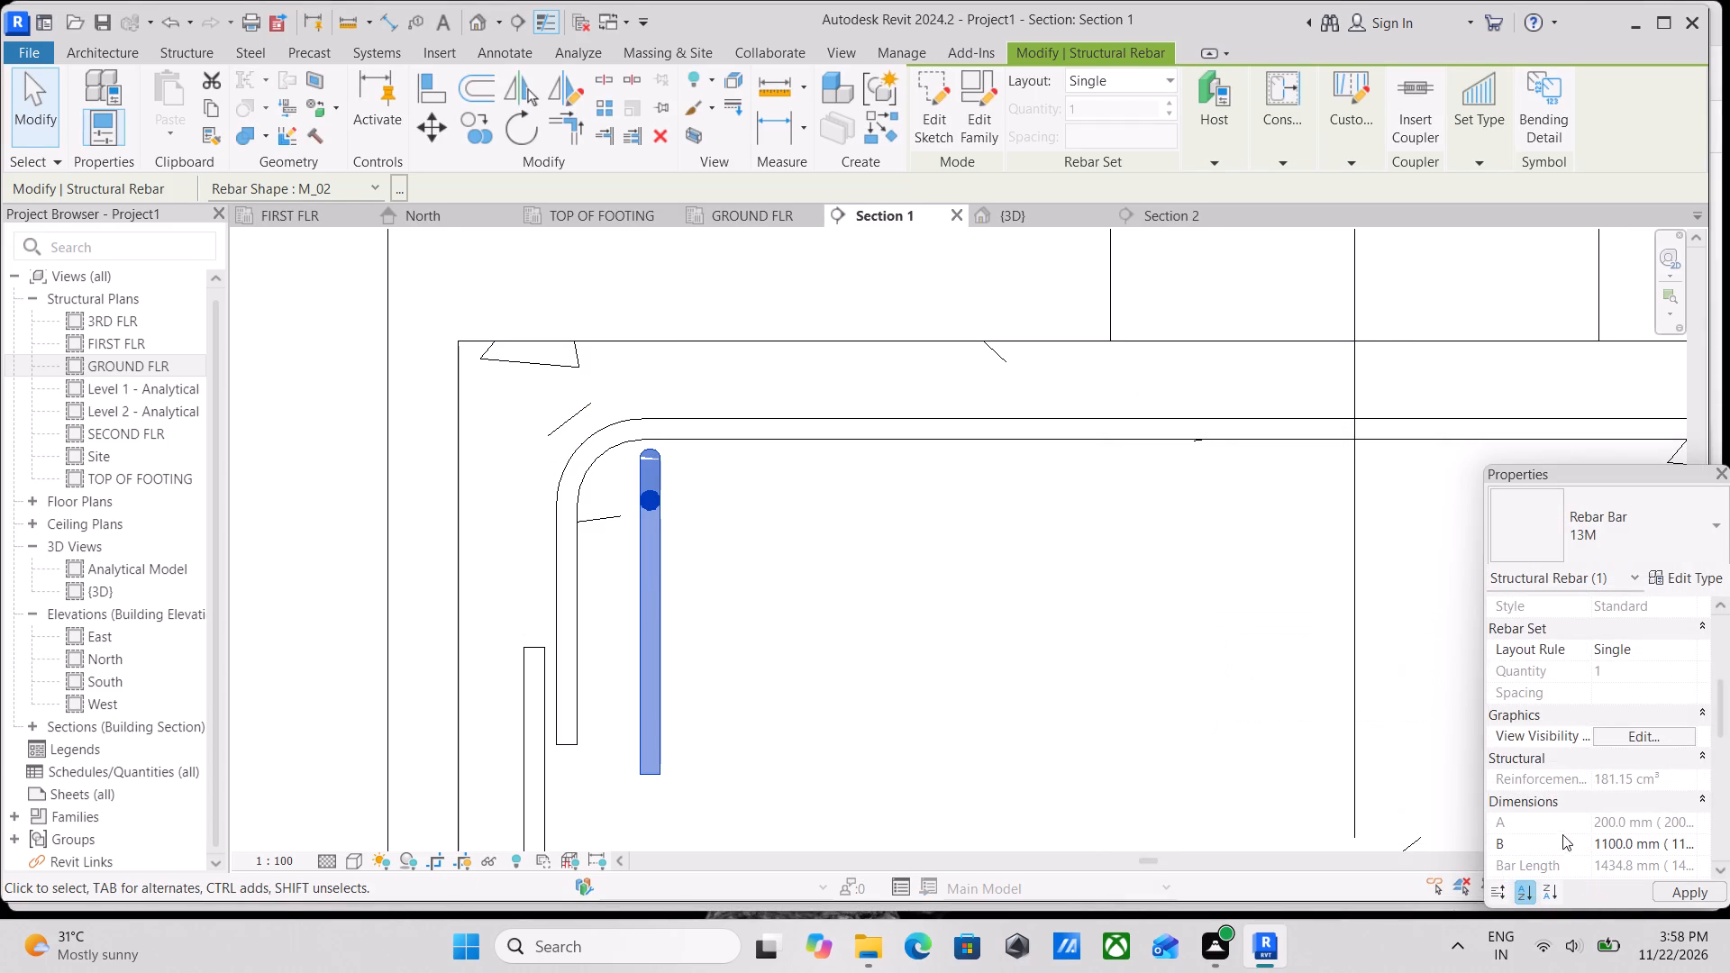
scroll(1132, 557, down, 3)
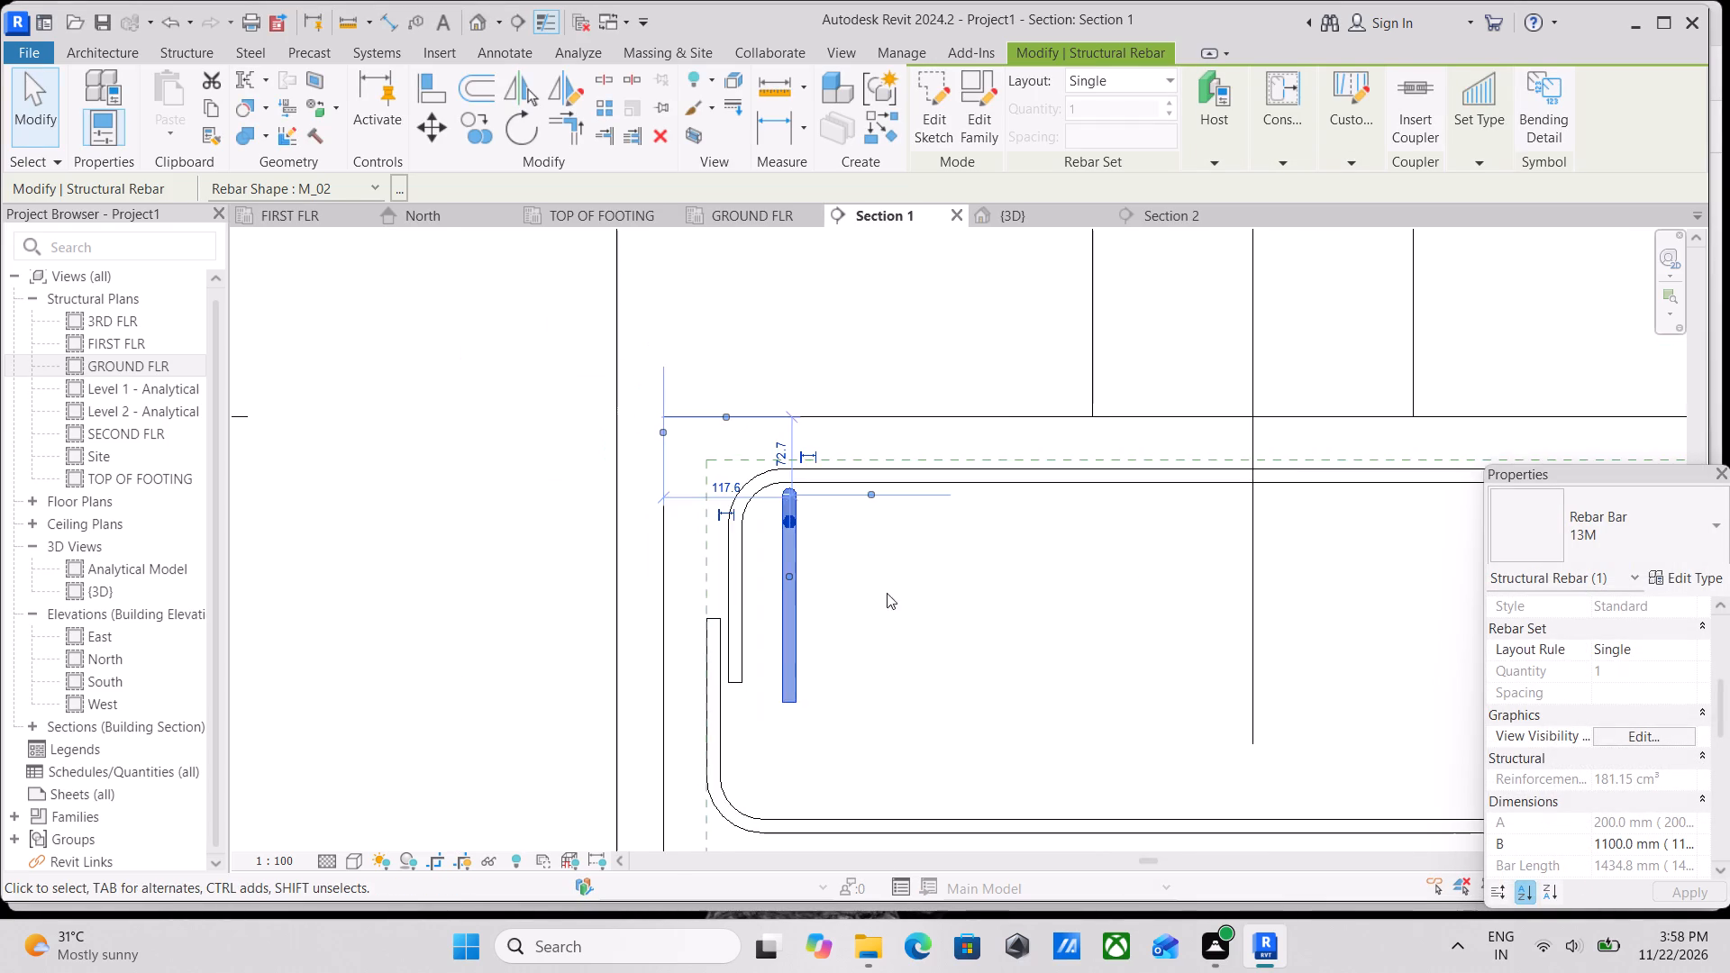
scroll(879, 623, down, 2)
key(Escape)
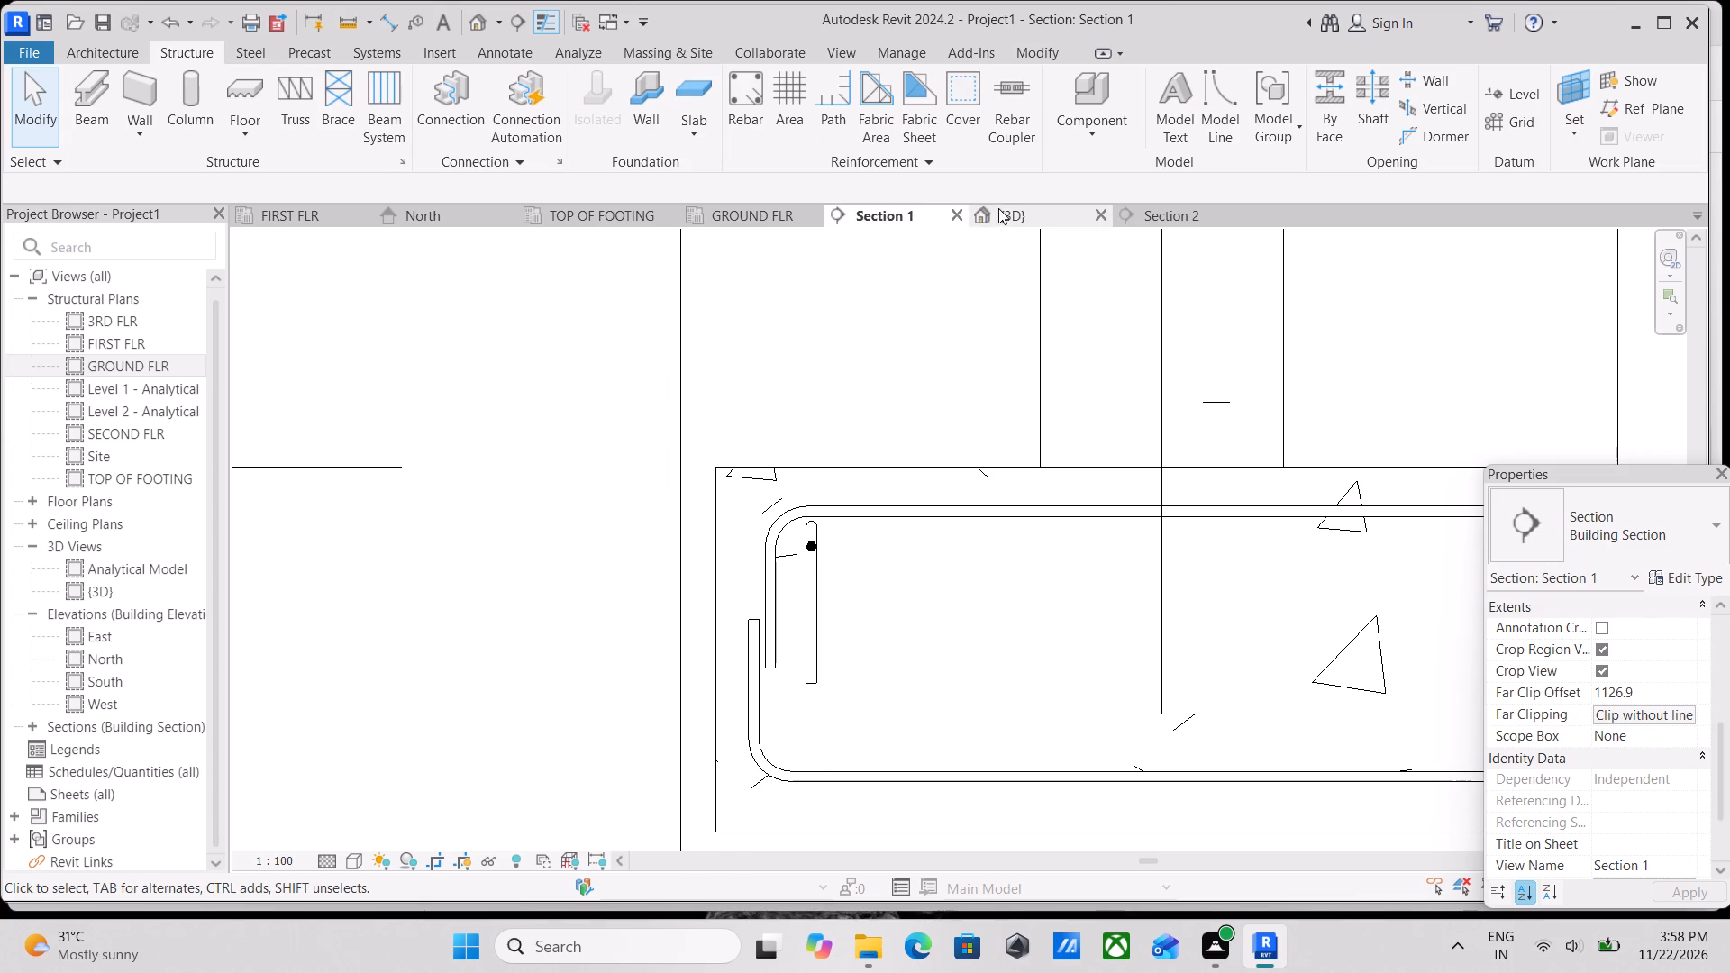
Examine the reinforced corner footing at grid A in the {3D} view, checking the rebar sets and the new bar's orientation.
click(998, 208)
scroll(885, 701, down, 3)
middle_drag(876, 691, 574, 565)
scroll(1025, 690, down, 2)
middle_drag(999, 690, 615, 551)
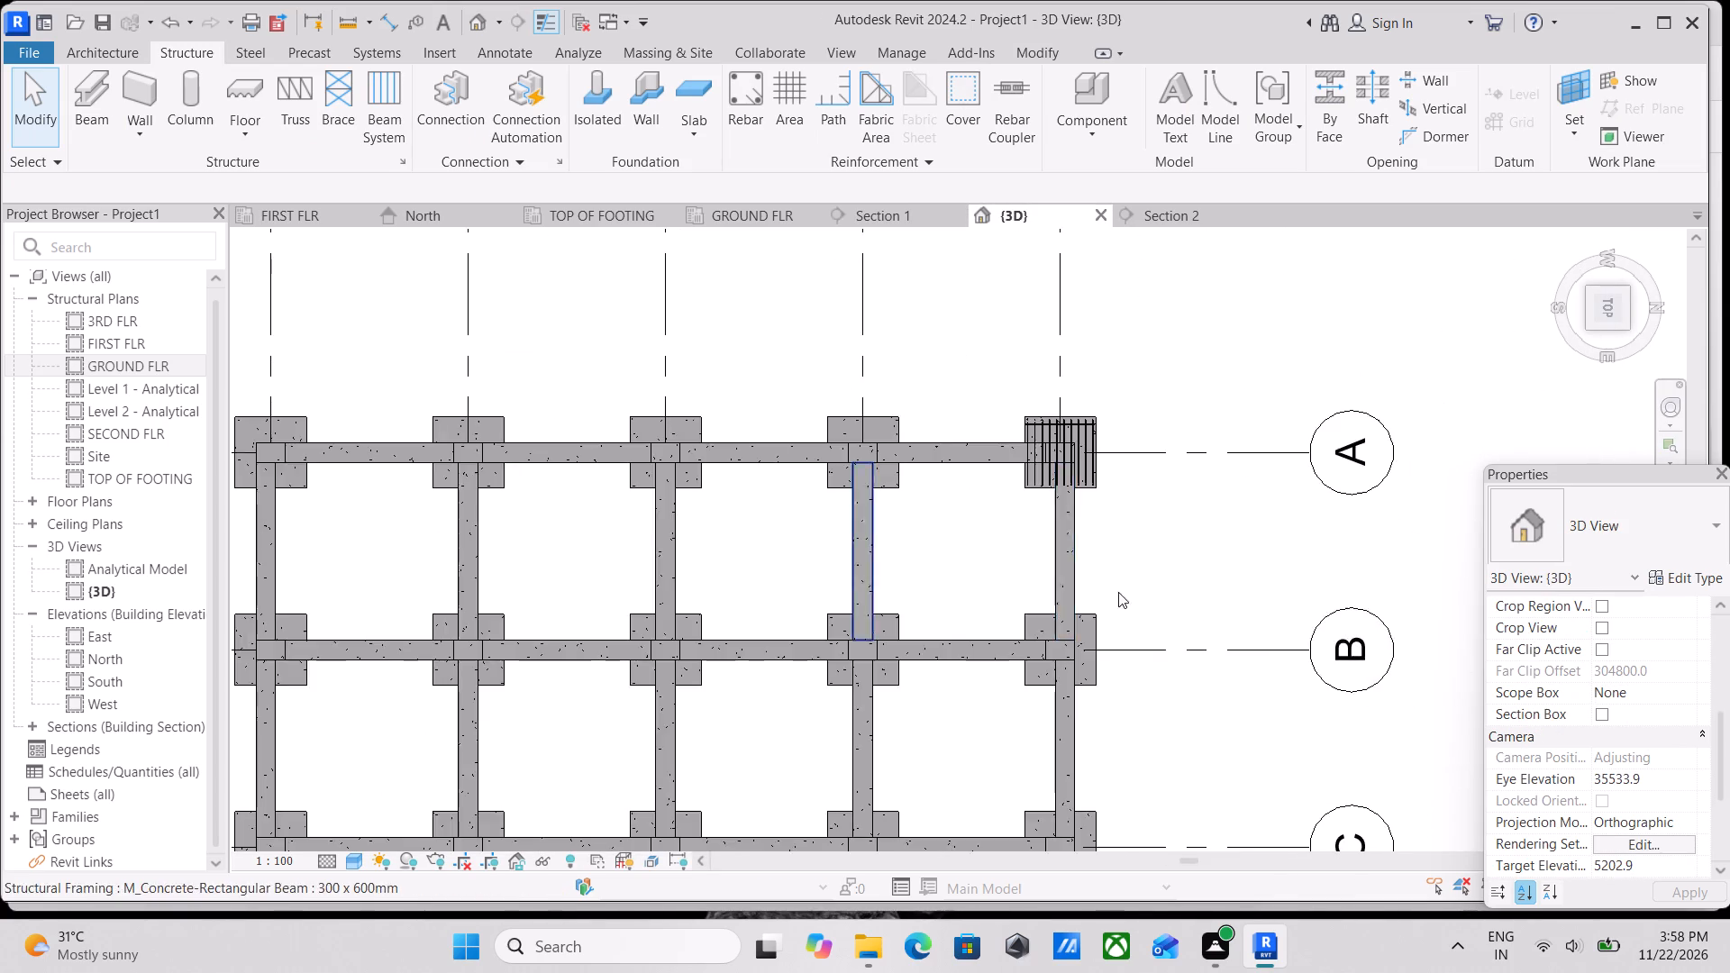
middle_drag(1177, 596, 912, 423)
middle_drag(899, 474, 904, 652)
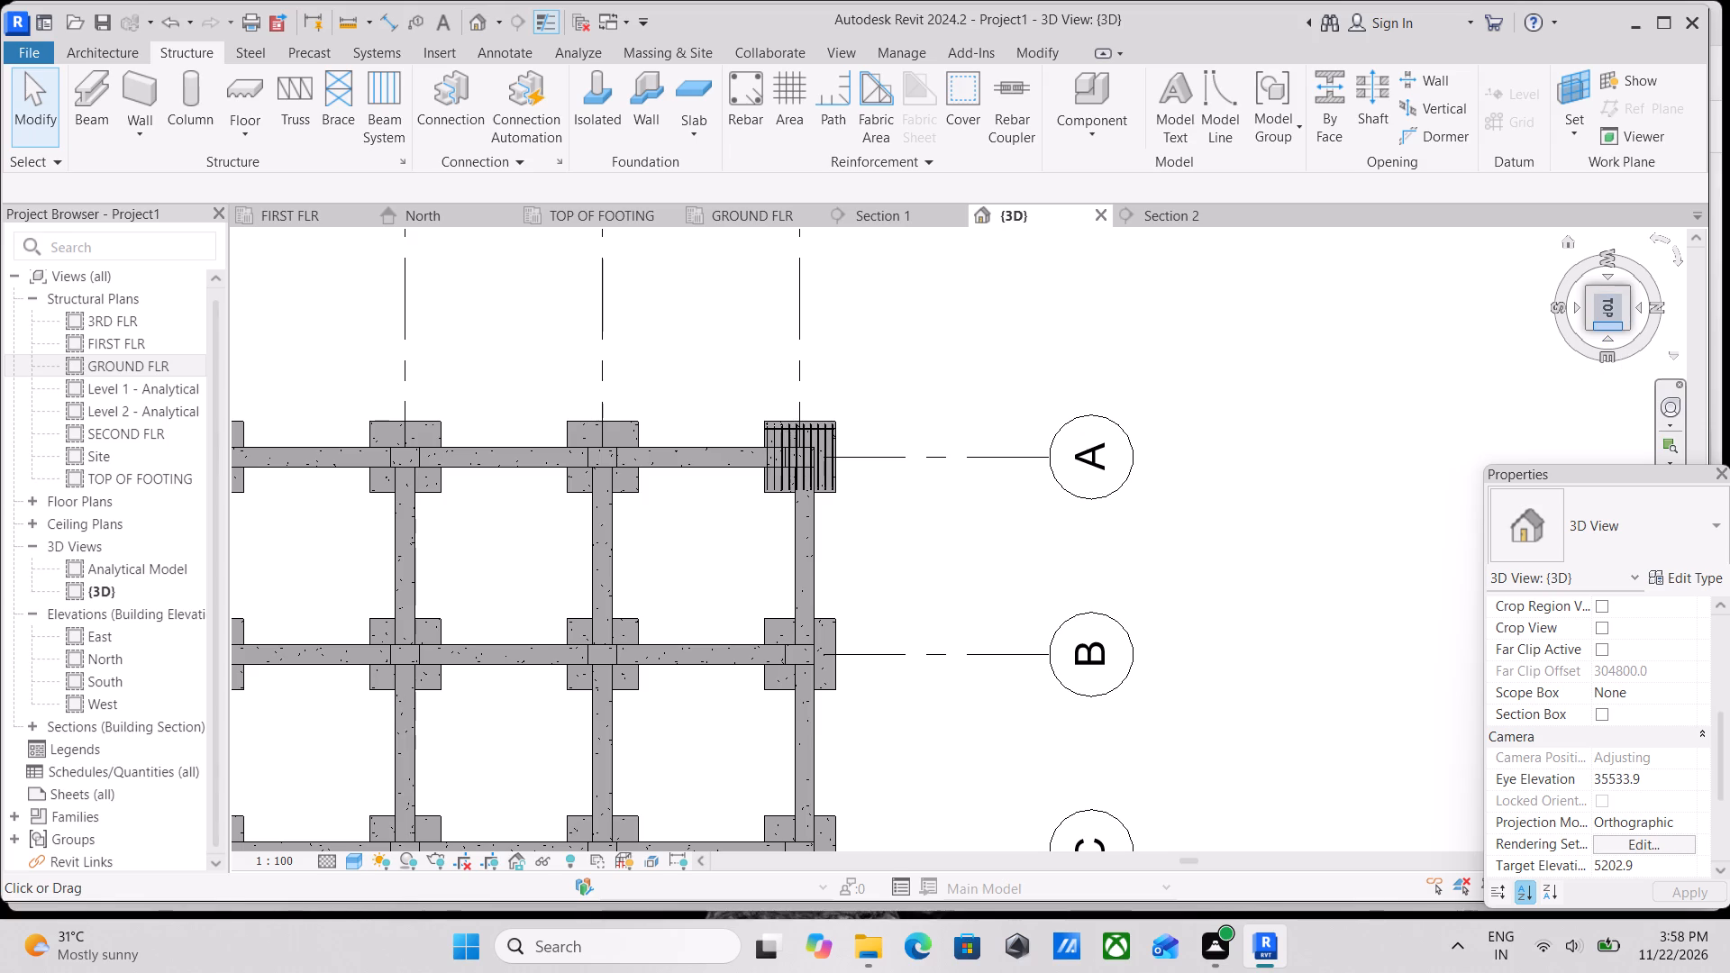
click(1628, 329)
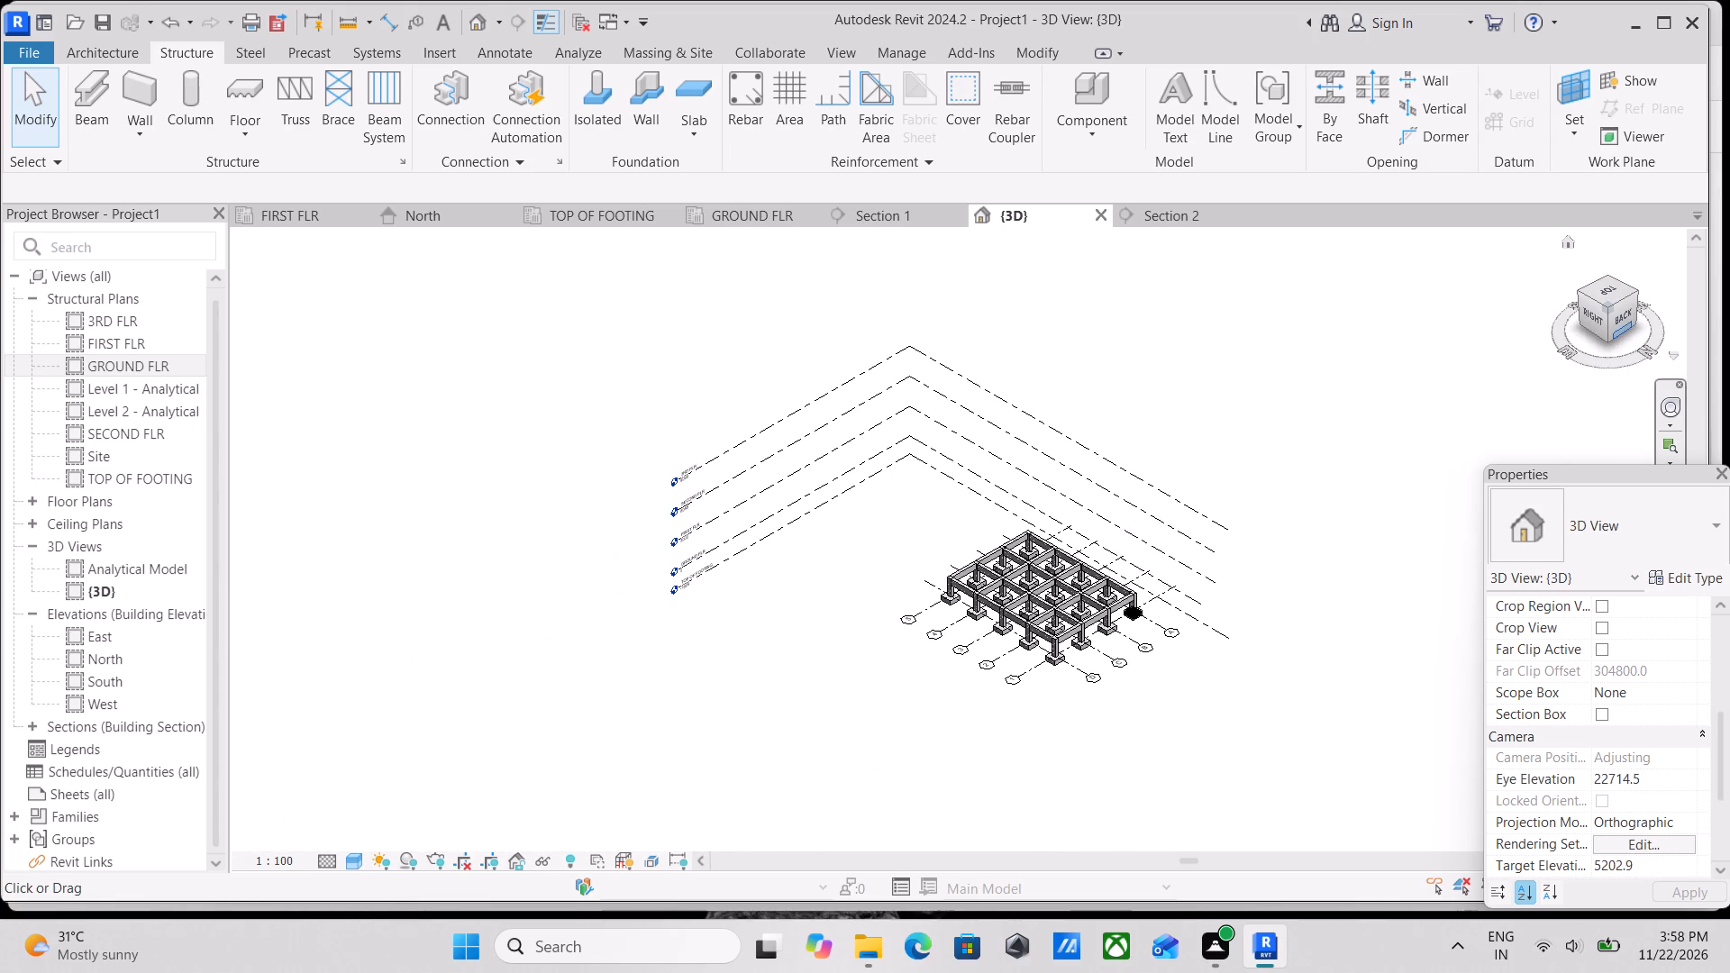
scroll(1121, 681, up, 2)
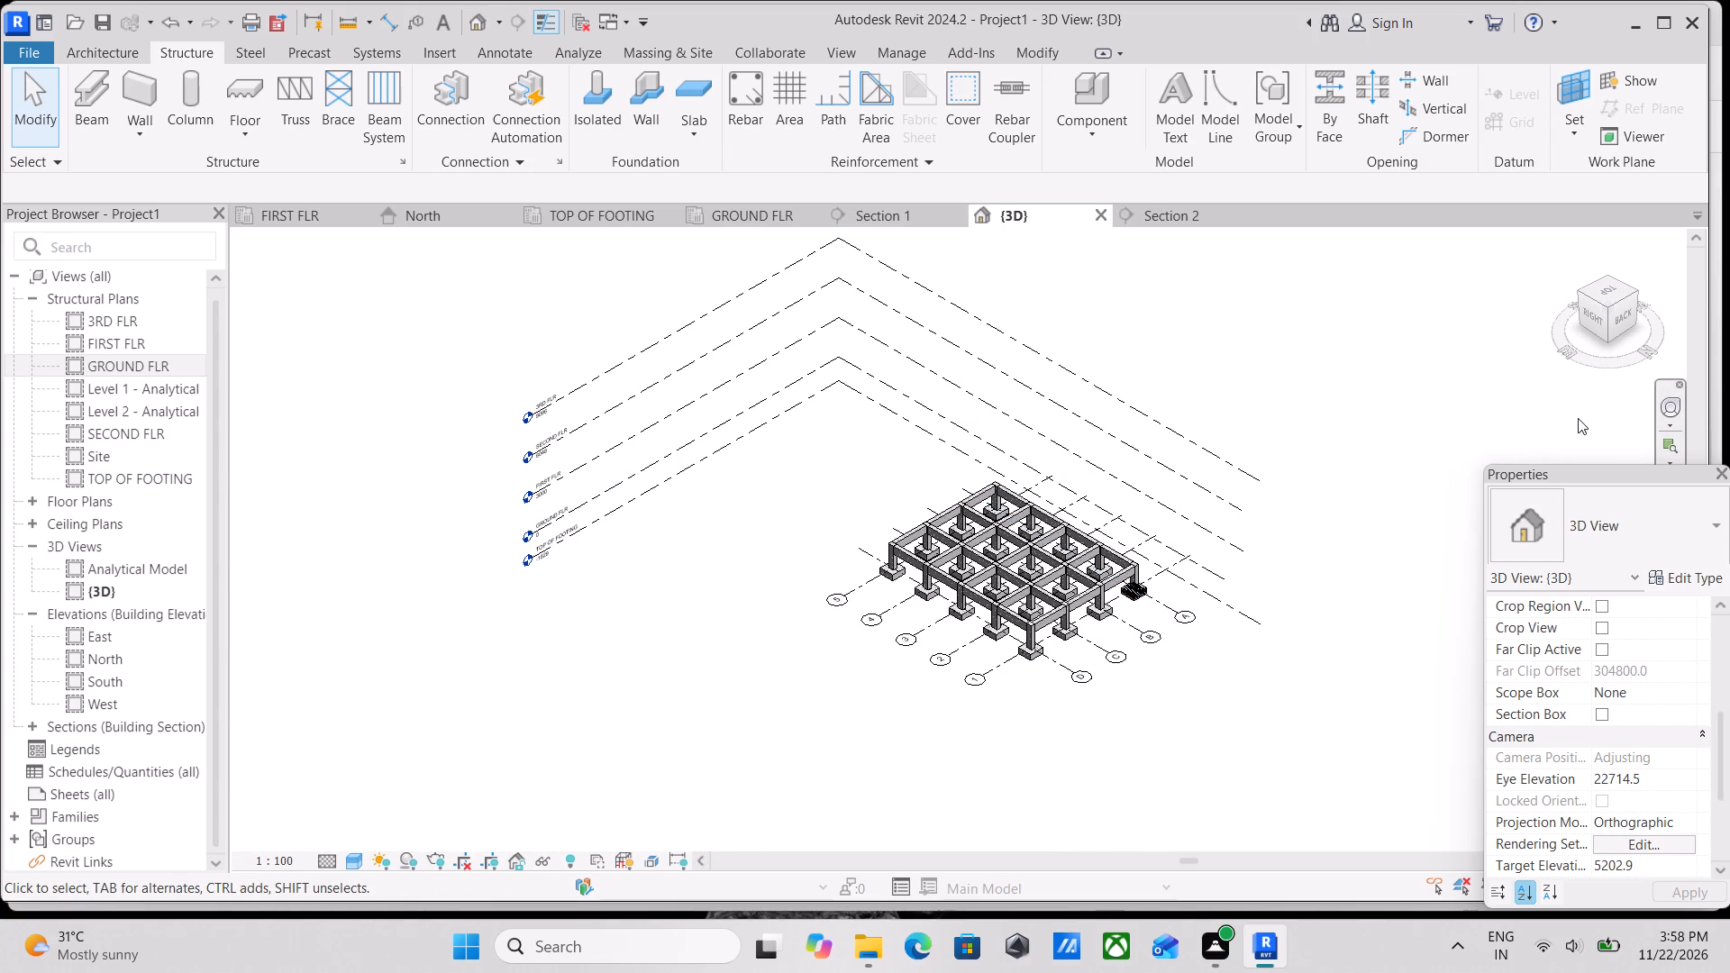
click(1640, 293)
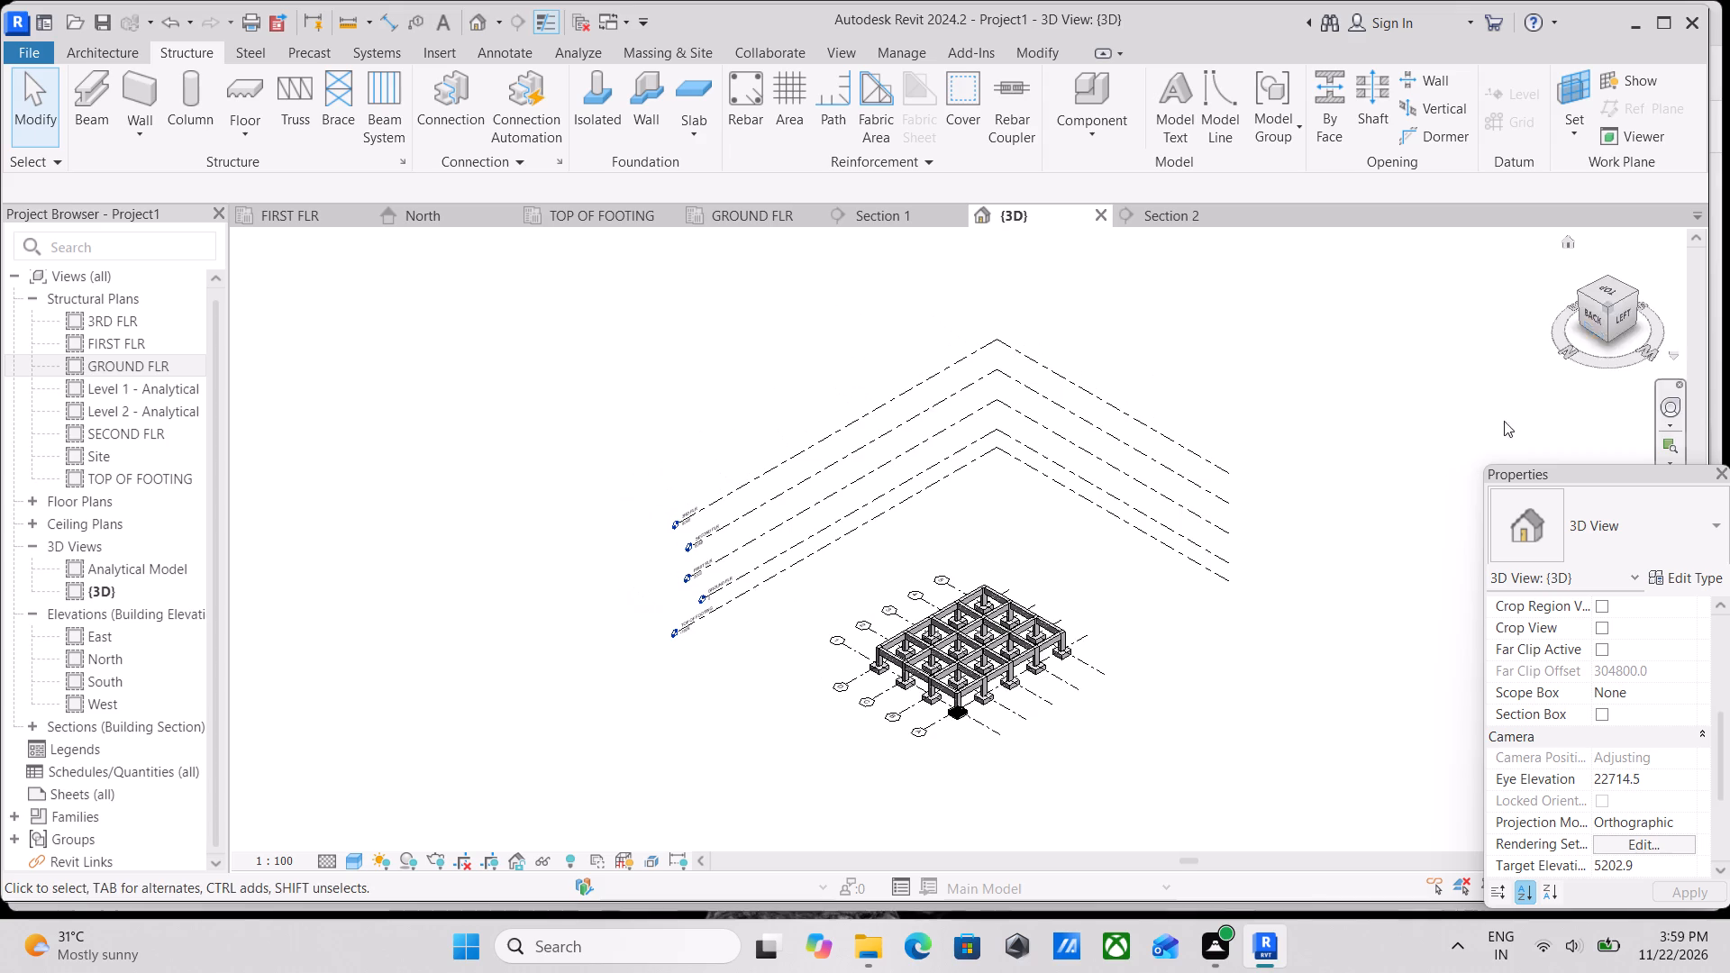
scroll(1412, 518, up, 5)
middle_drag(666, 732, 890, 513)
scroll(1149, 667, up, 3)
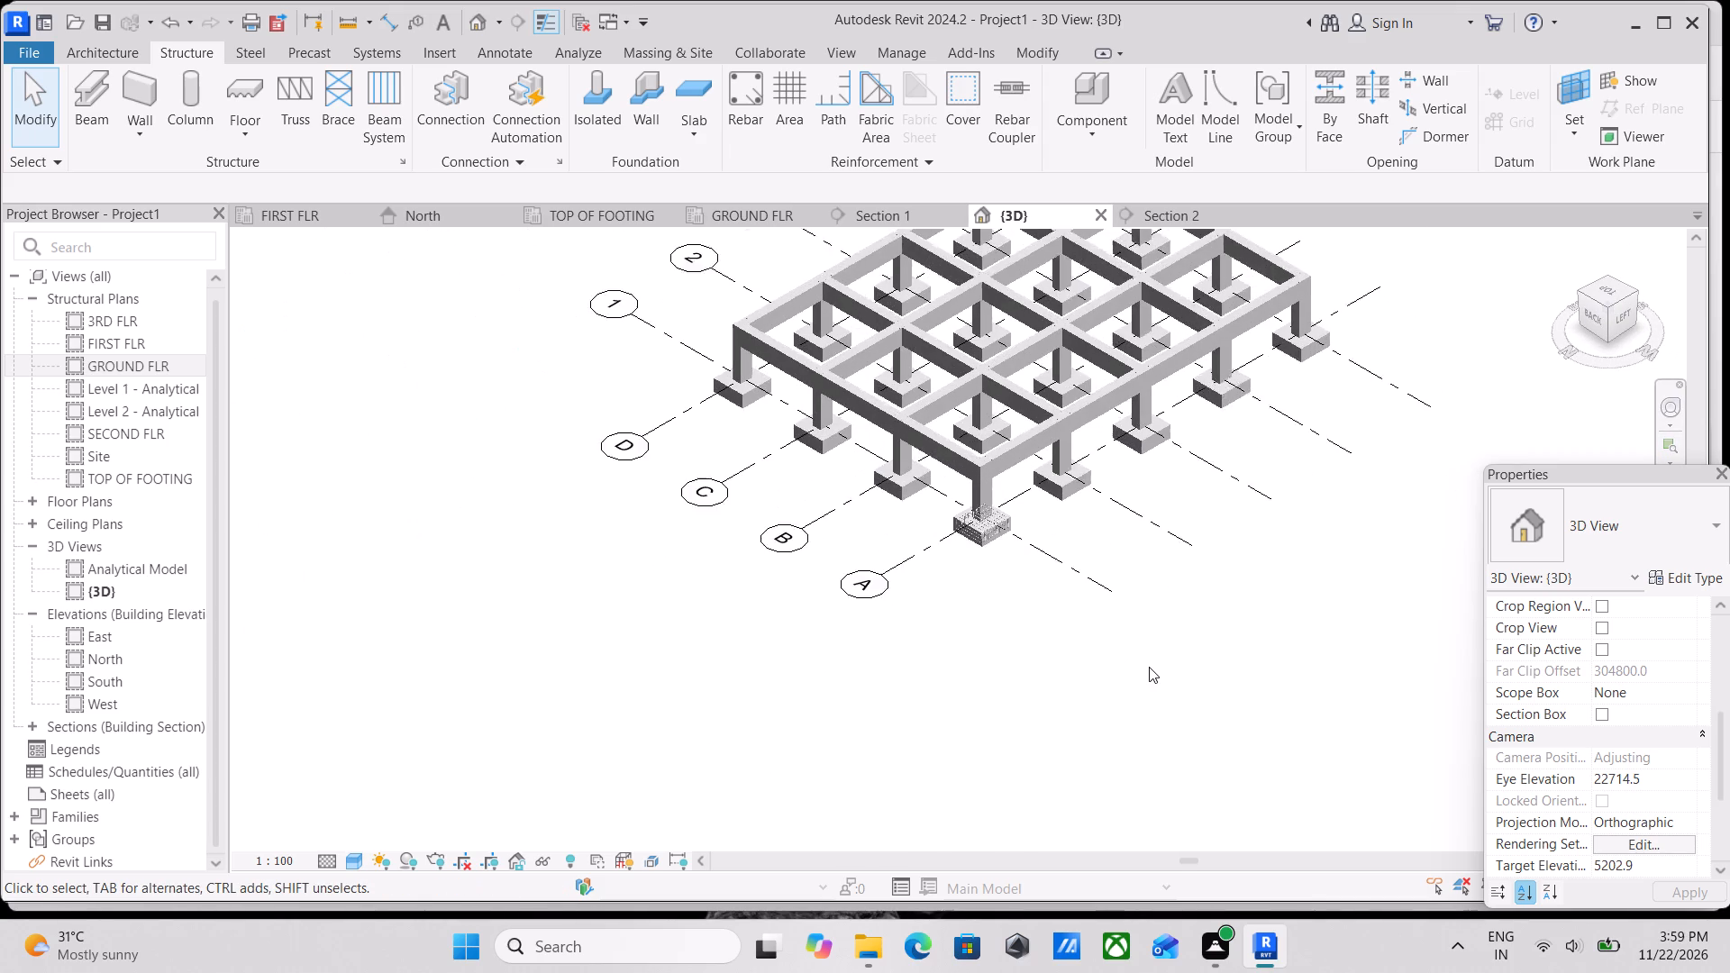
scroll(1149, 667, up, 1)
scroll(1163, 742, up, 1)
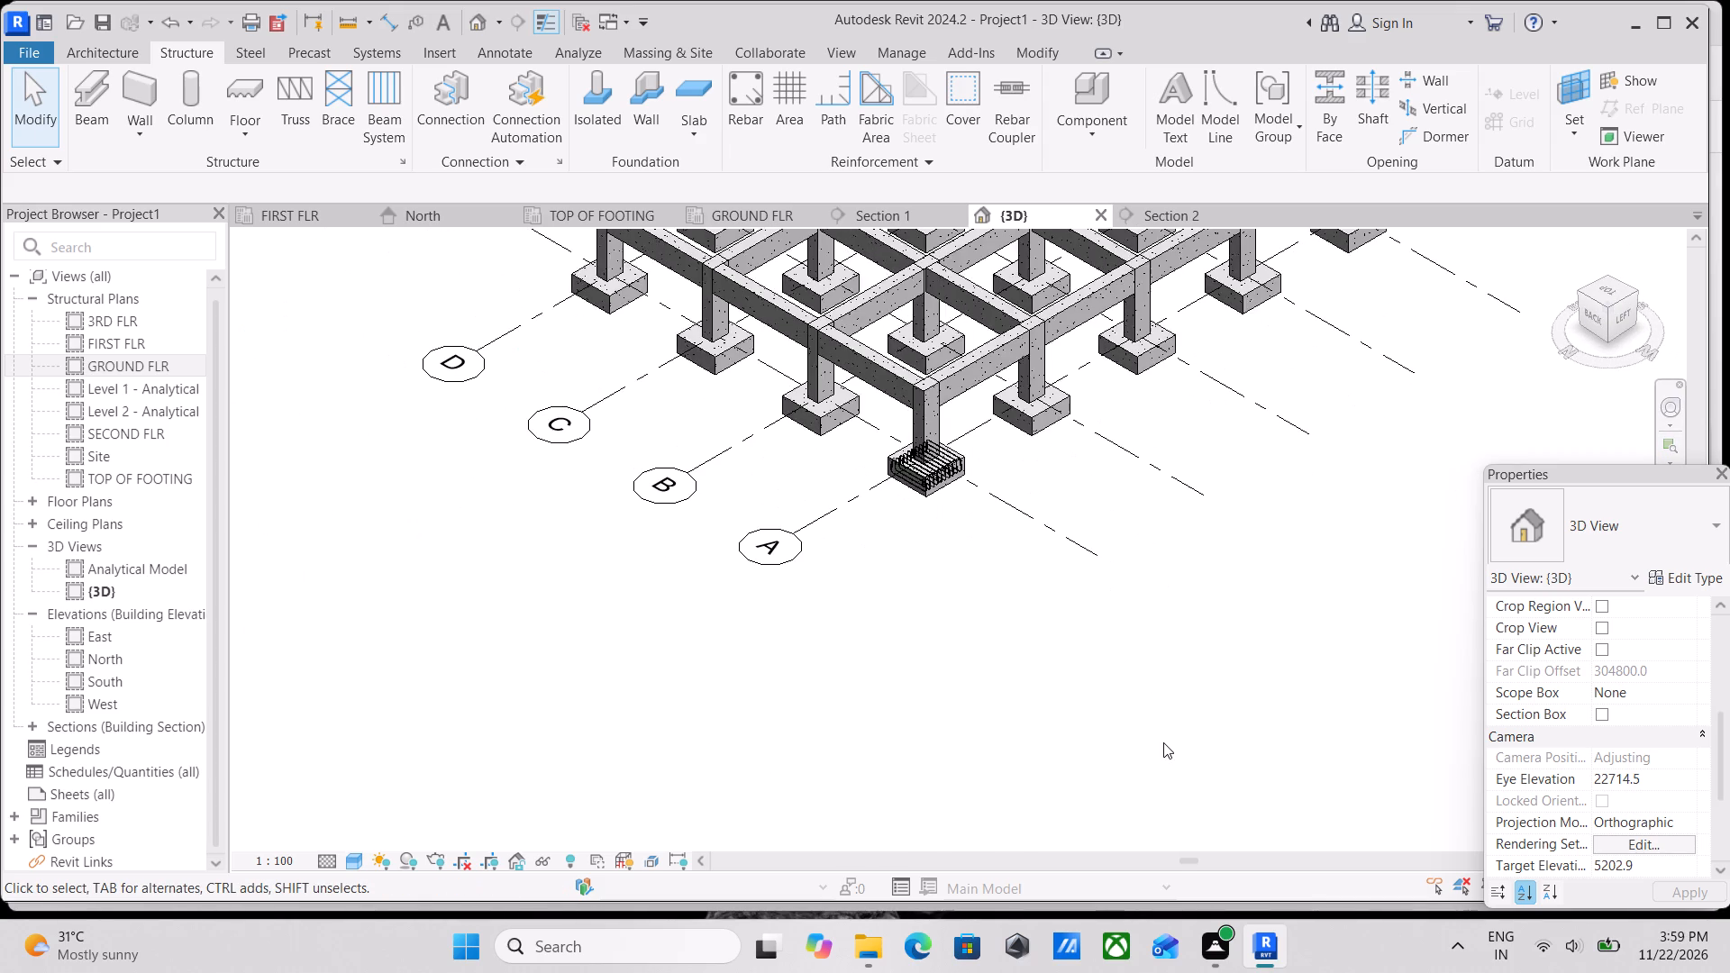
scroll(1163, 742, up, 2)
scroll(984, 729, up, 1)
middle_drag(984, 729, 1002, 972)
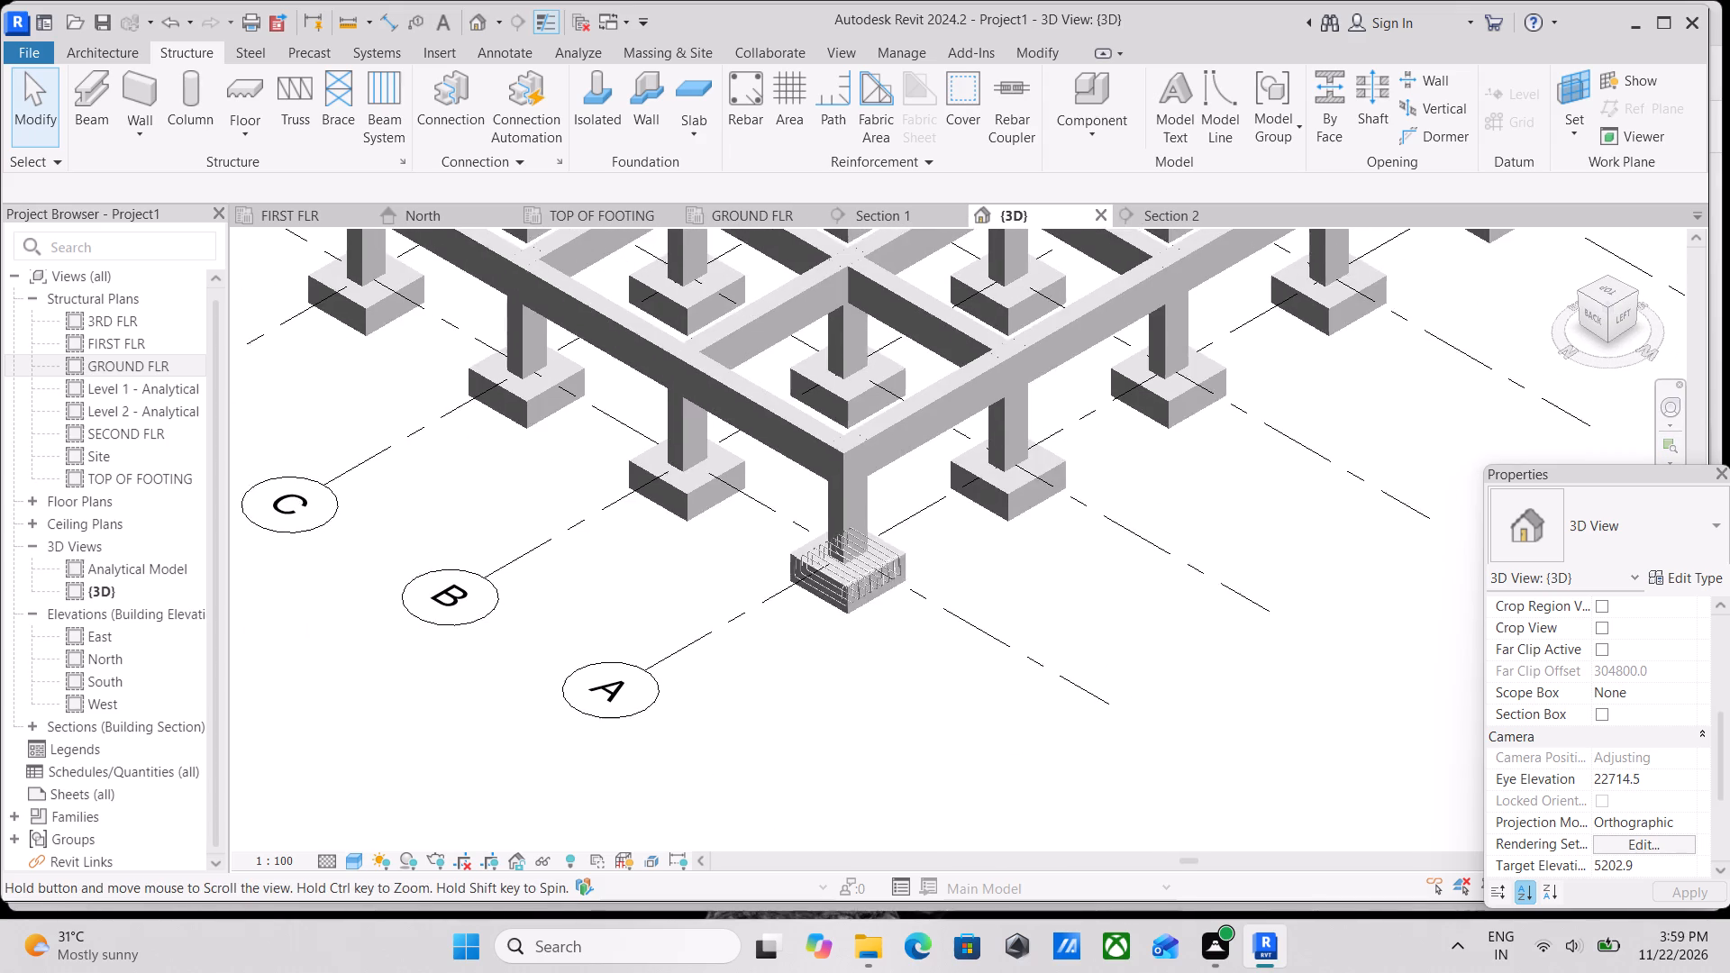
middle_drag(1002, 972, 1003, 972)
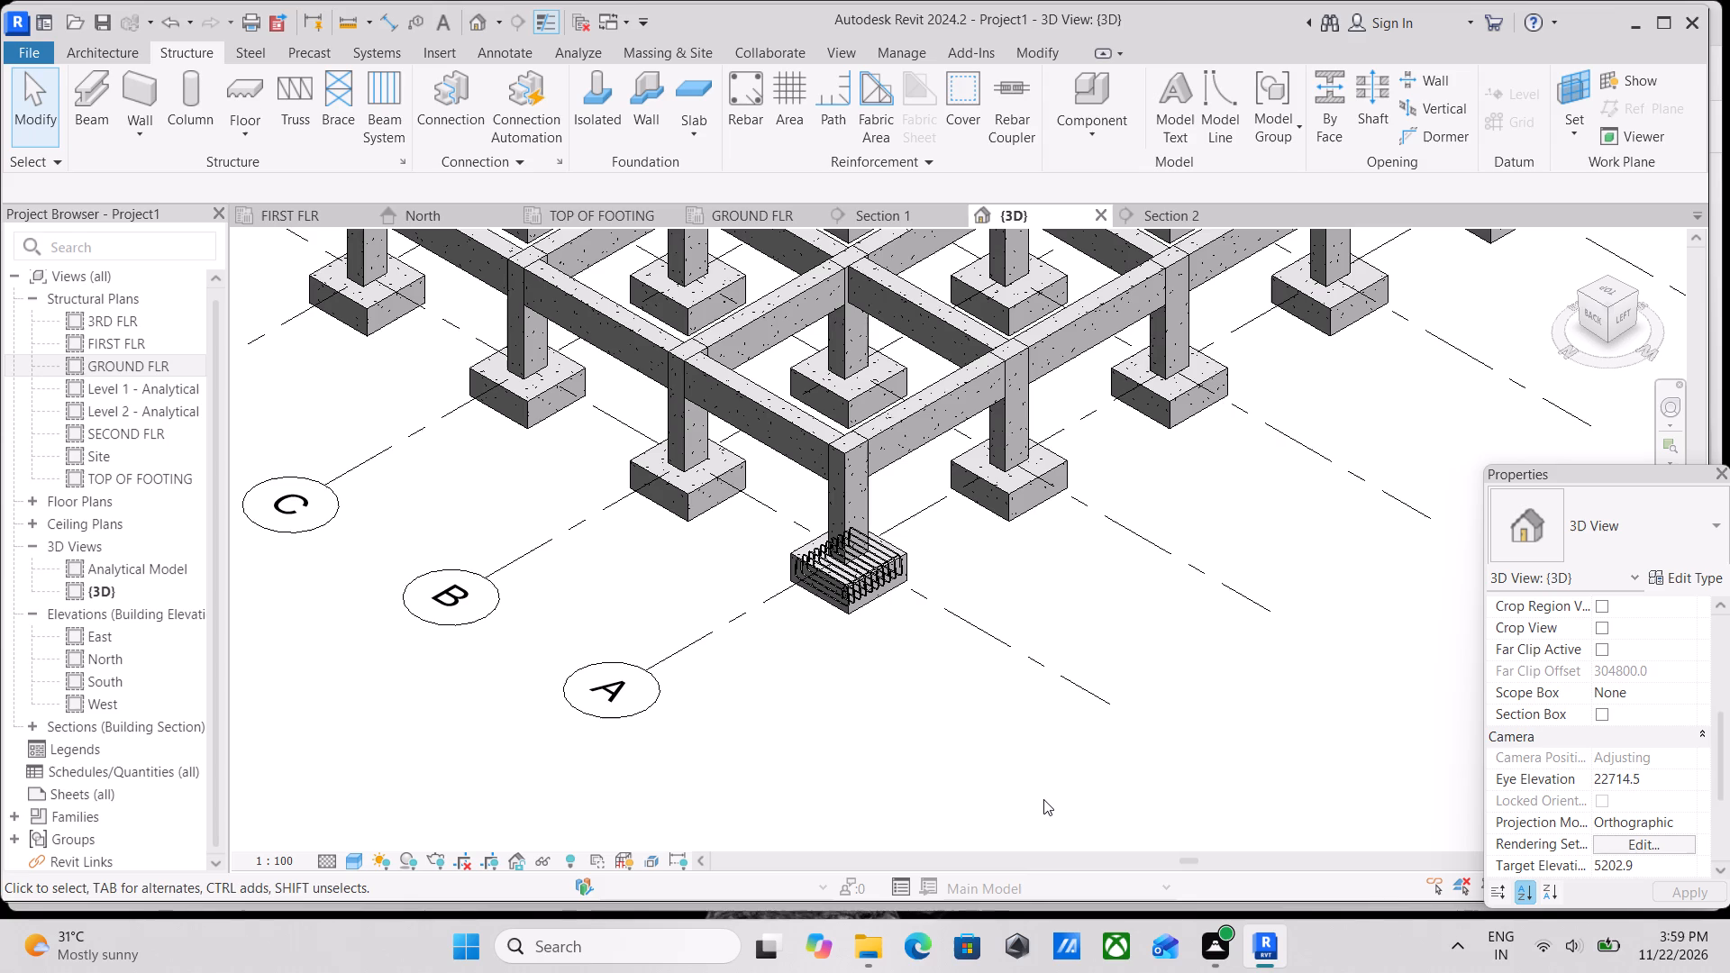
scroll(1044, 829, up, 4)
scroll(984, 559, up, 3)
middle_drag(691, 404, 742, 640)
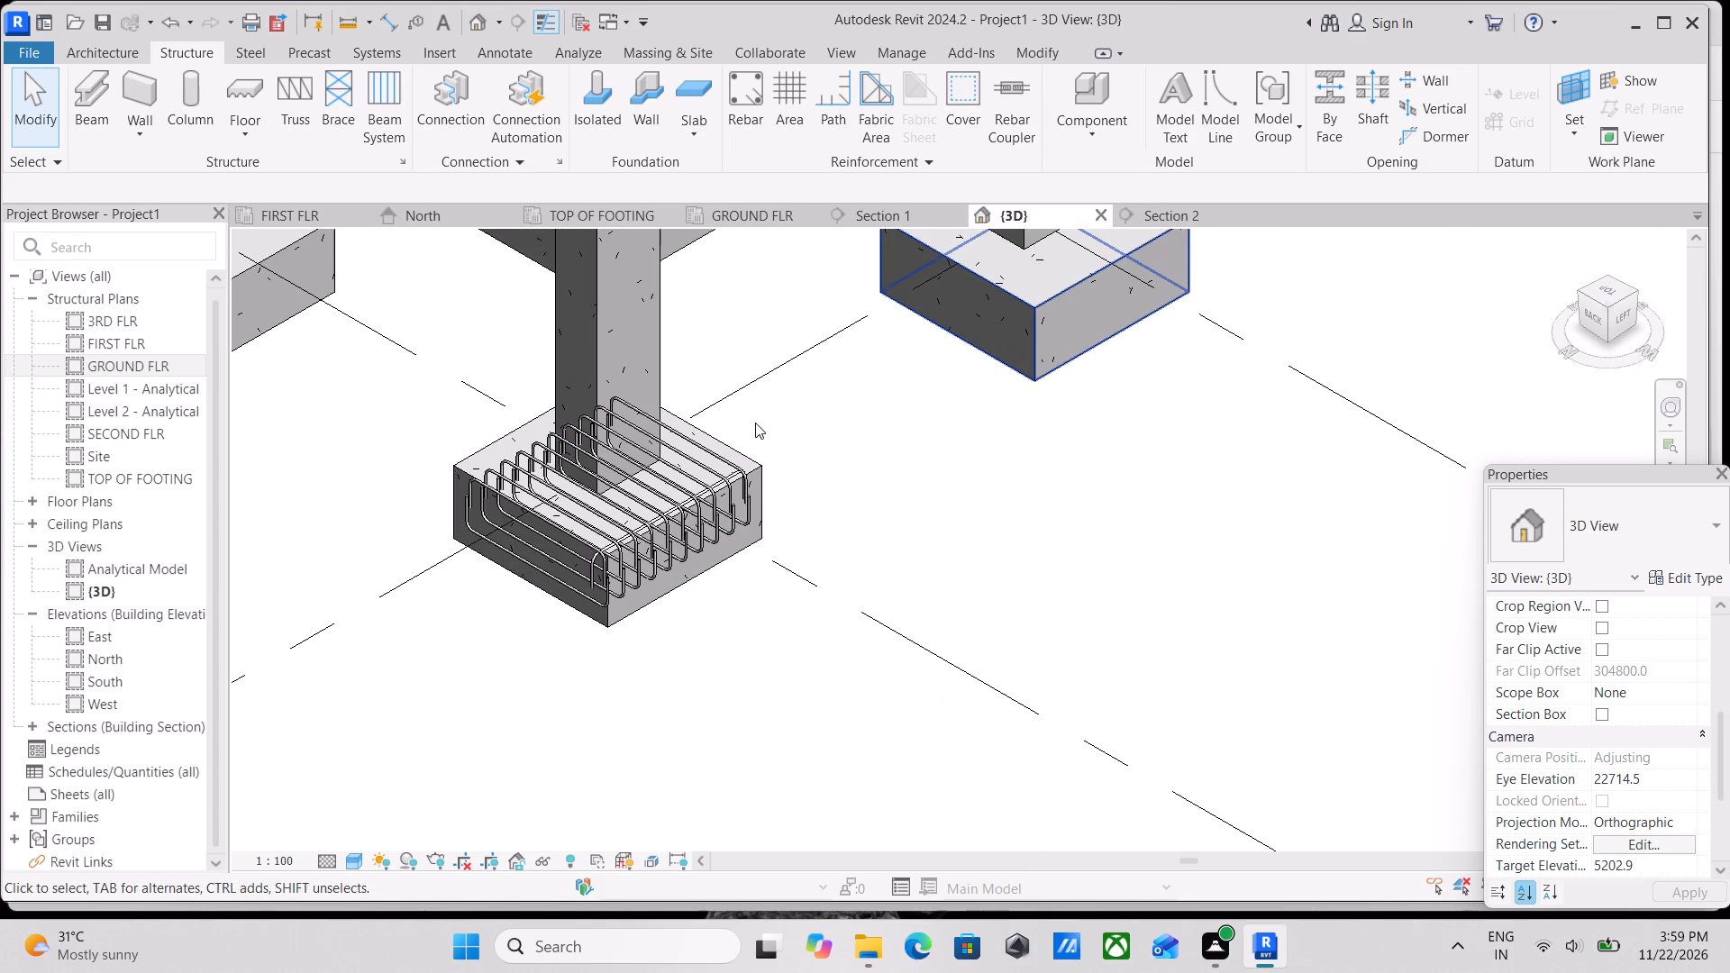
middle_drag(755, 442, 760, 482)
scroll(553, 650, up, 3)
scroll(718, 491, up, 4)
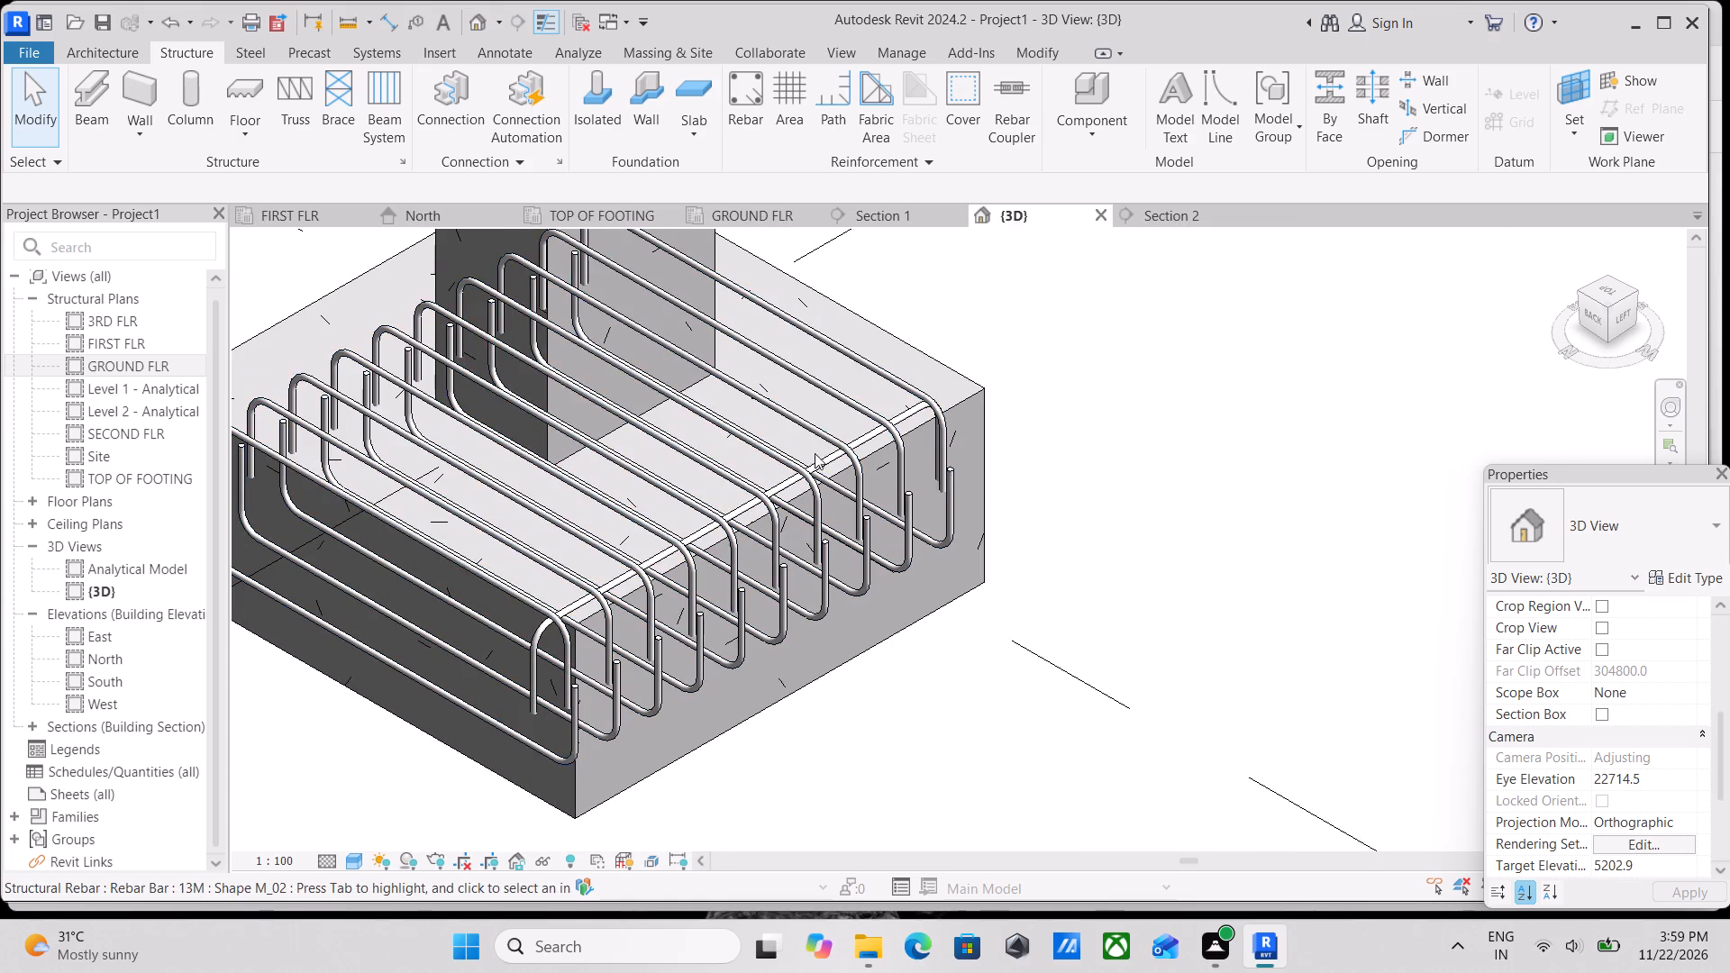
In Section 2, extend the head end of the aligned TOP OF FOOTING and GROUND FLR level lines well clear of the footing.
click(1162, 218)
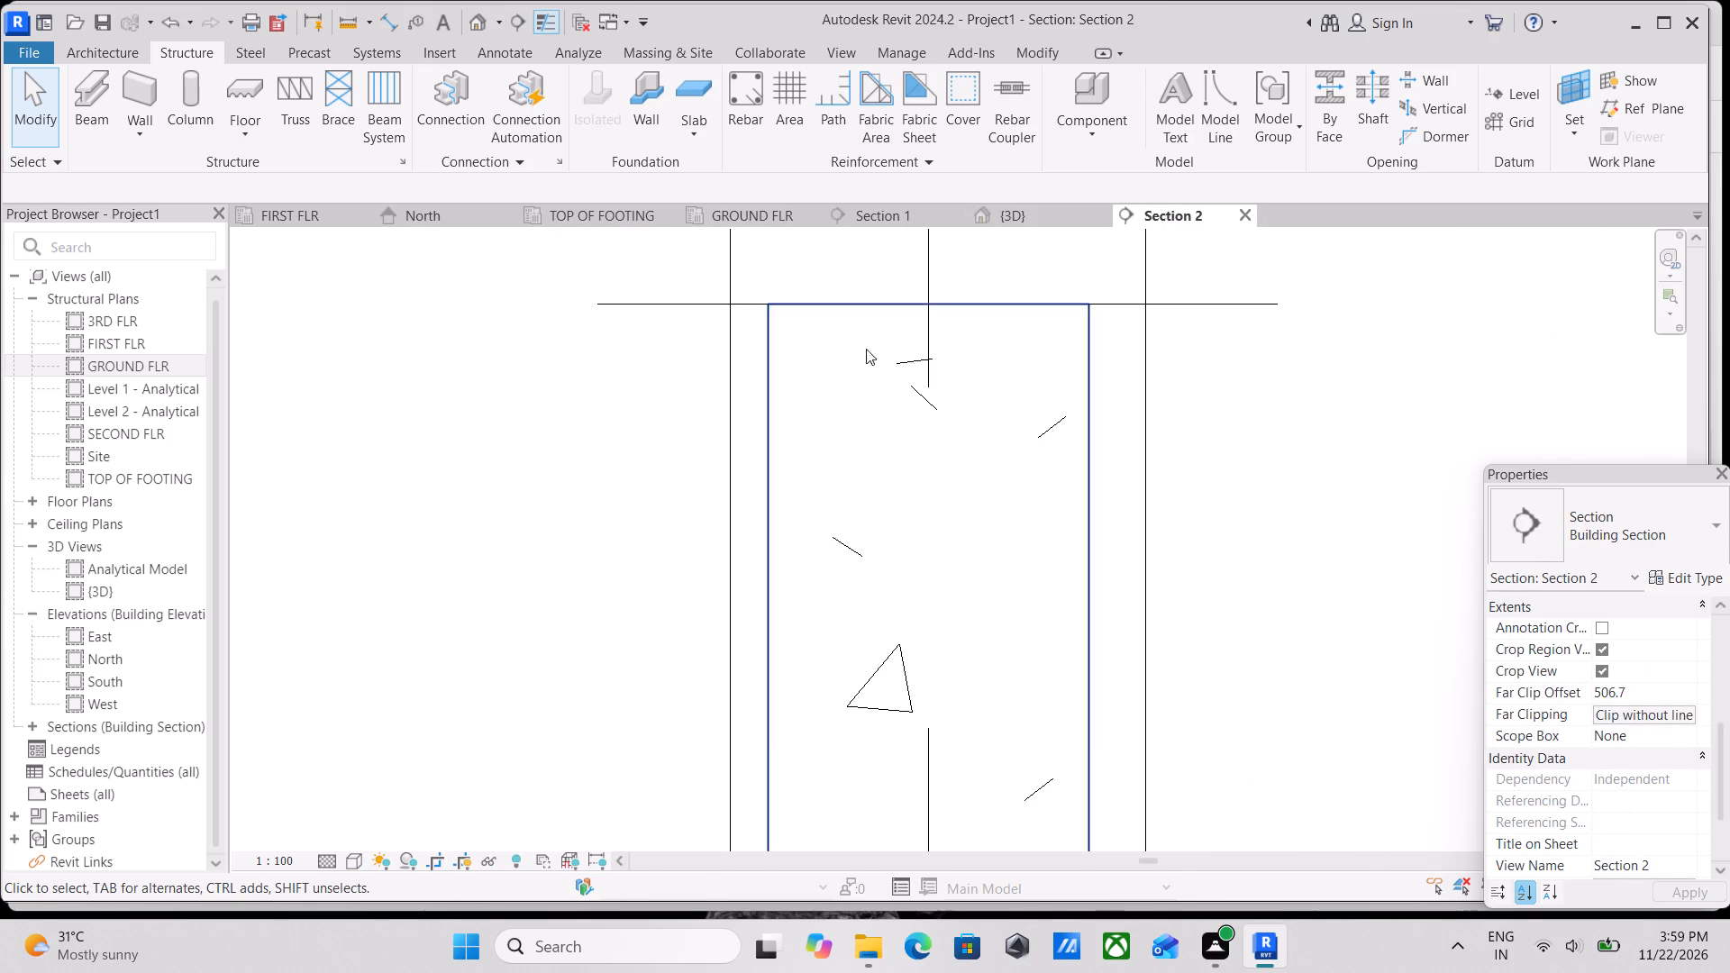
scroll(859, 391, down, 14)
scroll(899, 455, down, 4)
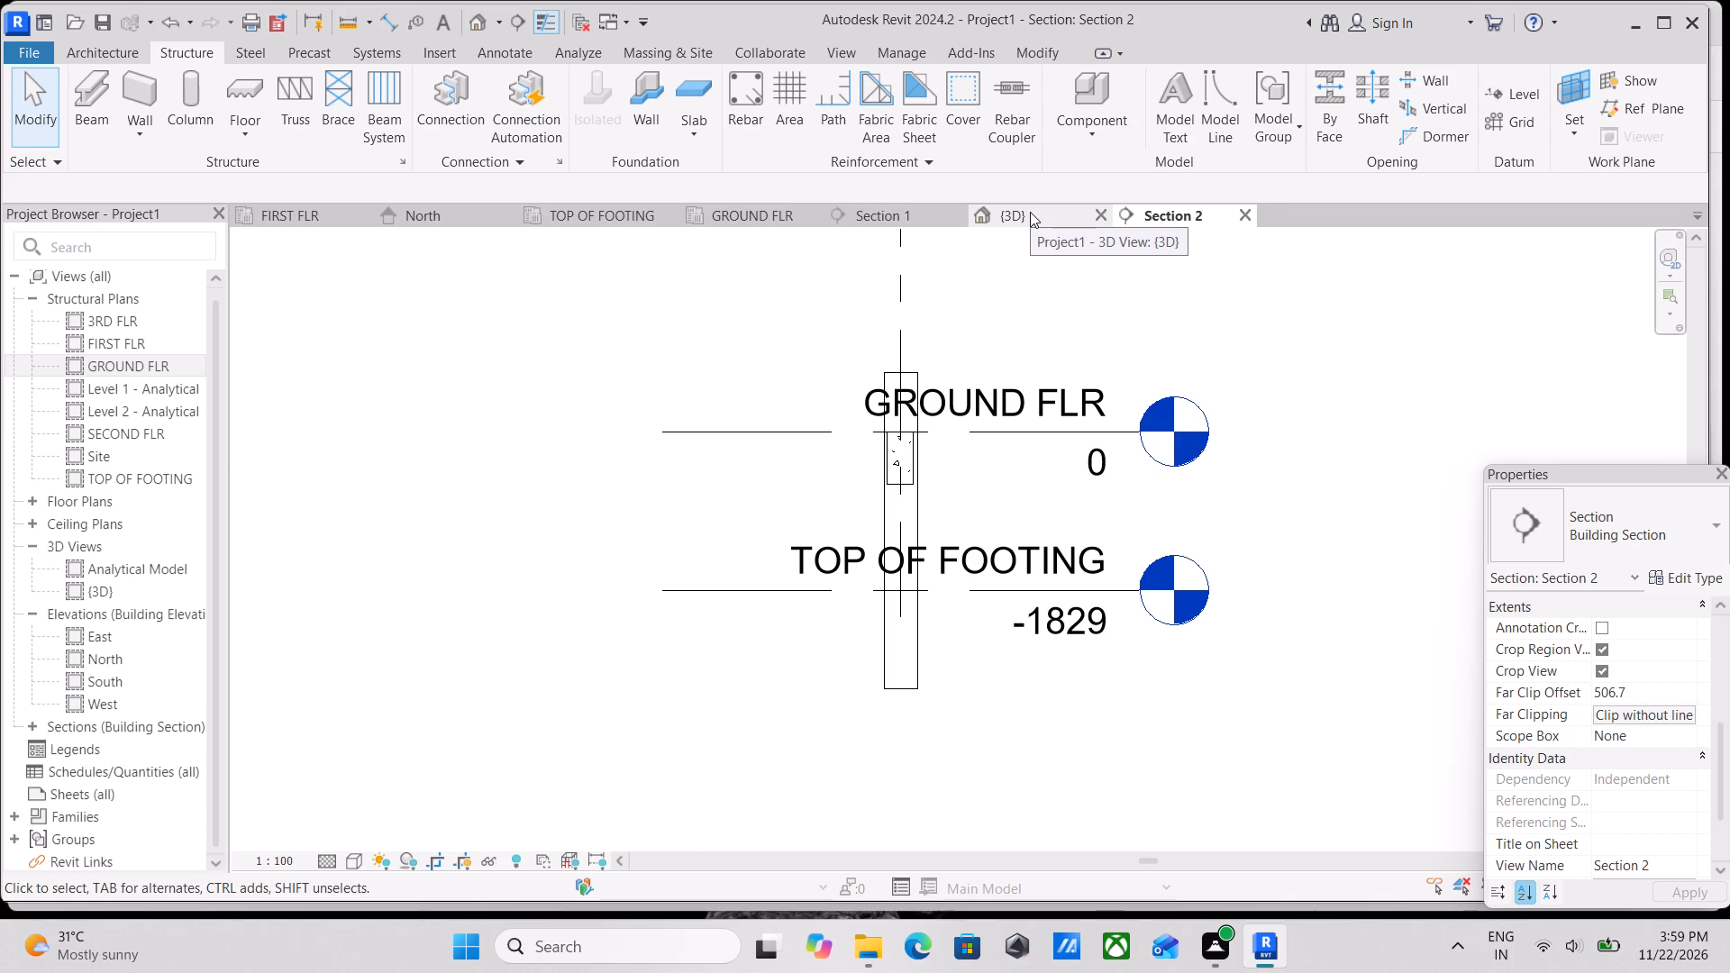
click(1030, 212)
click(1135, 214)
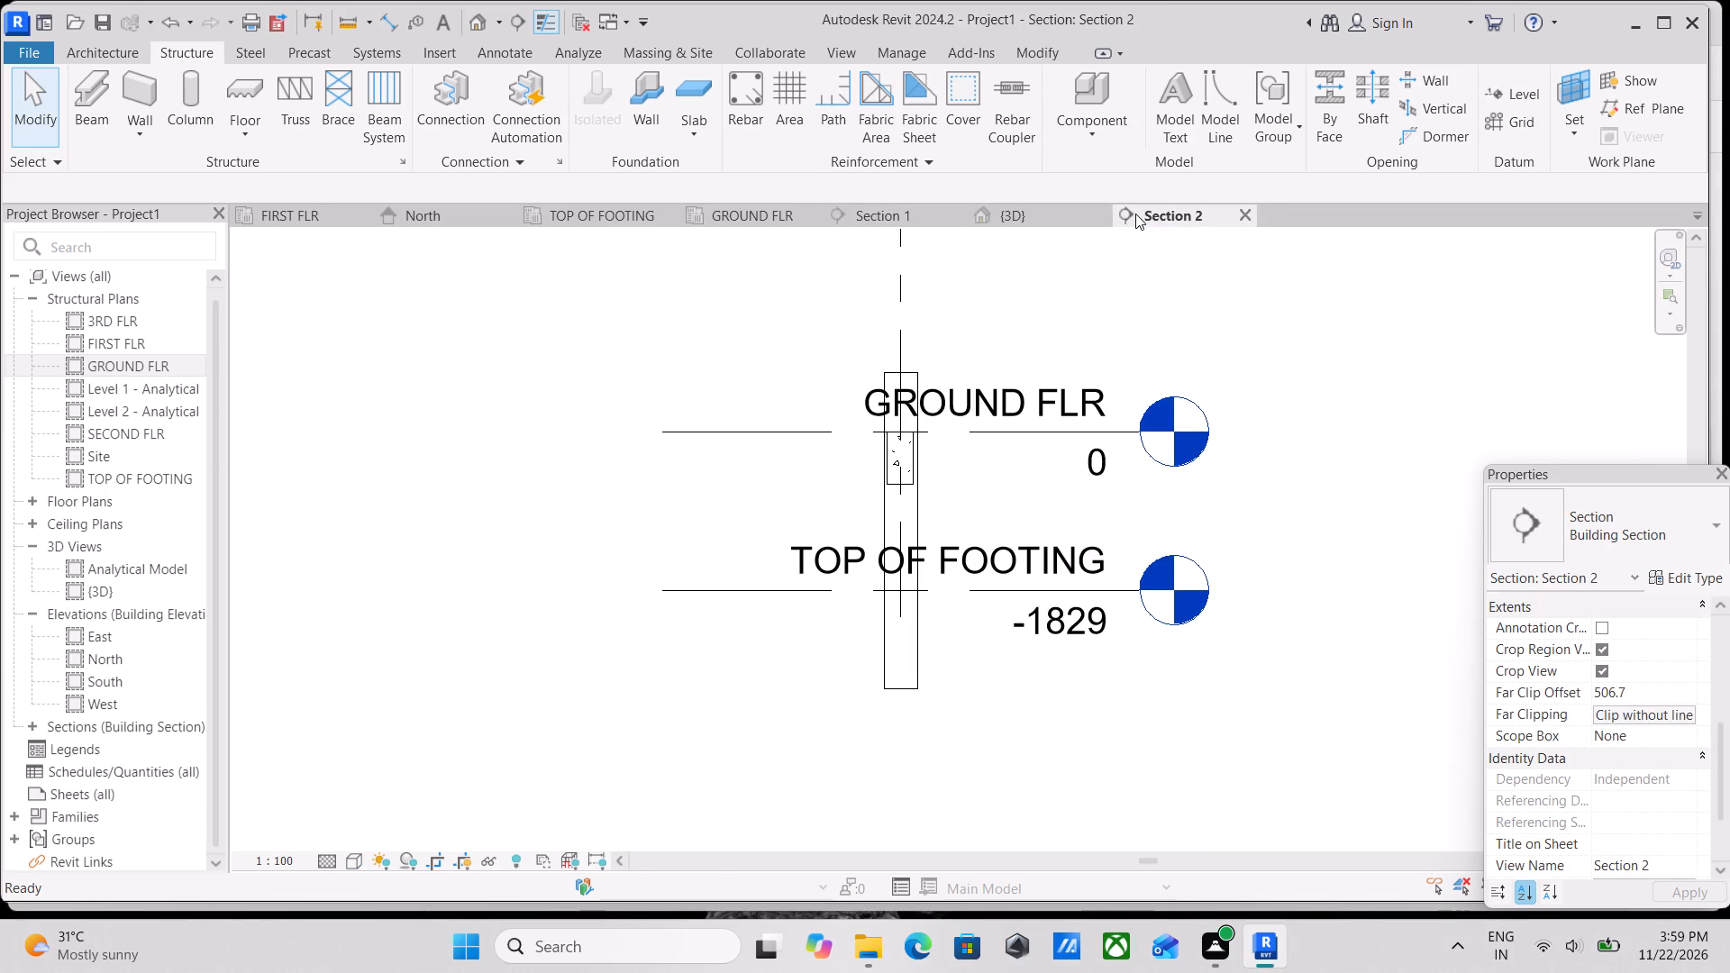
scroll(1072, 583, up, 4)
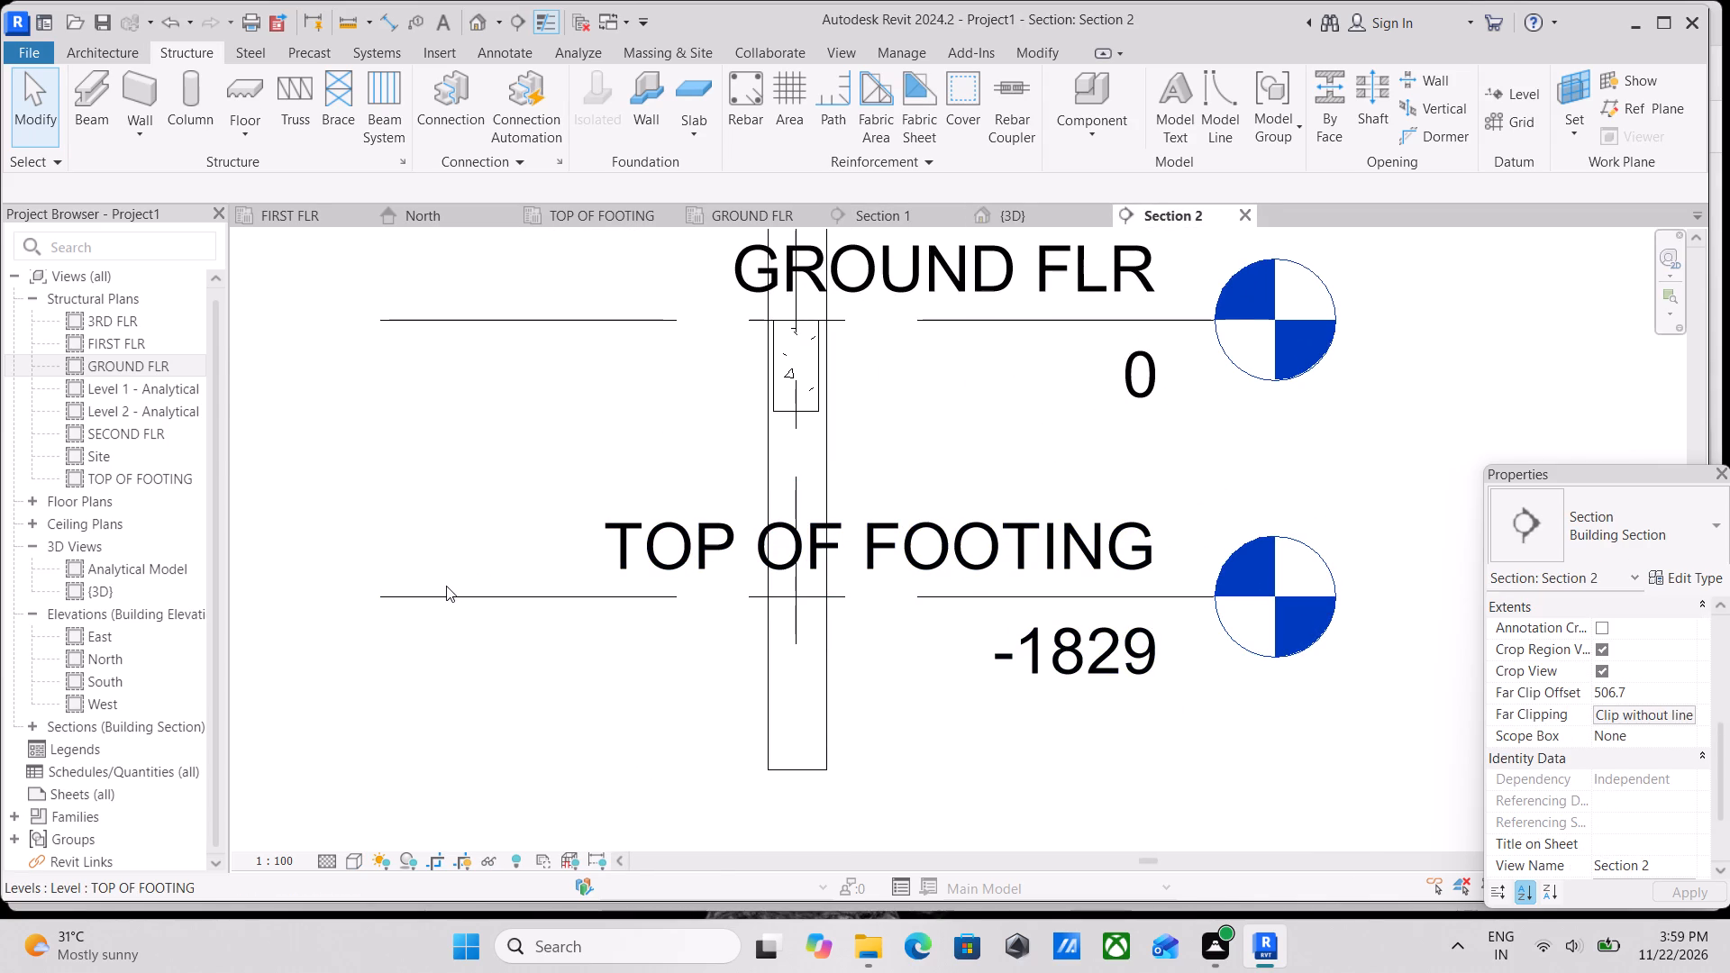
click(446, 586)
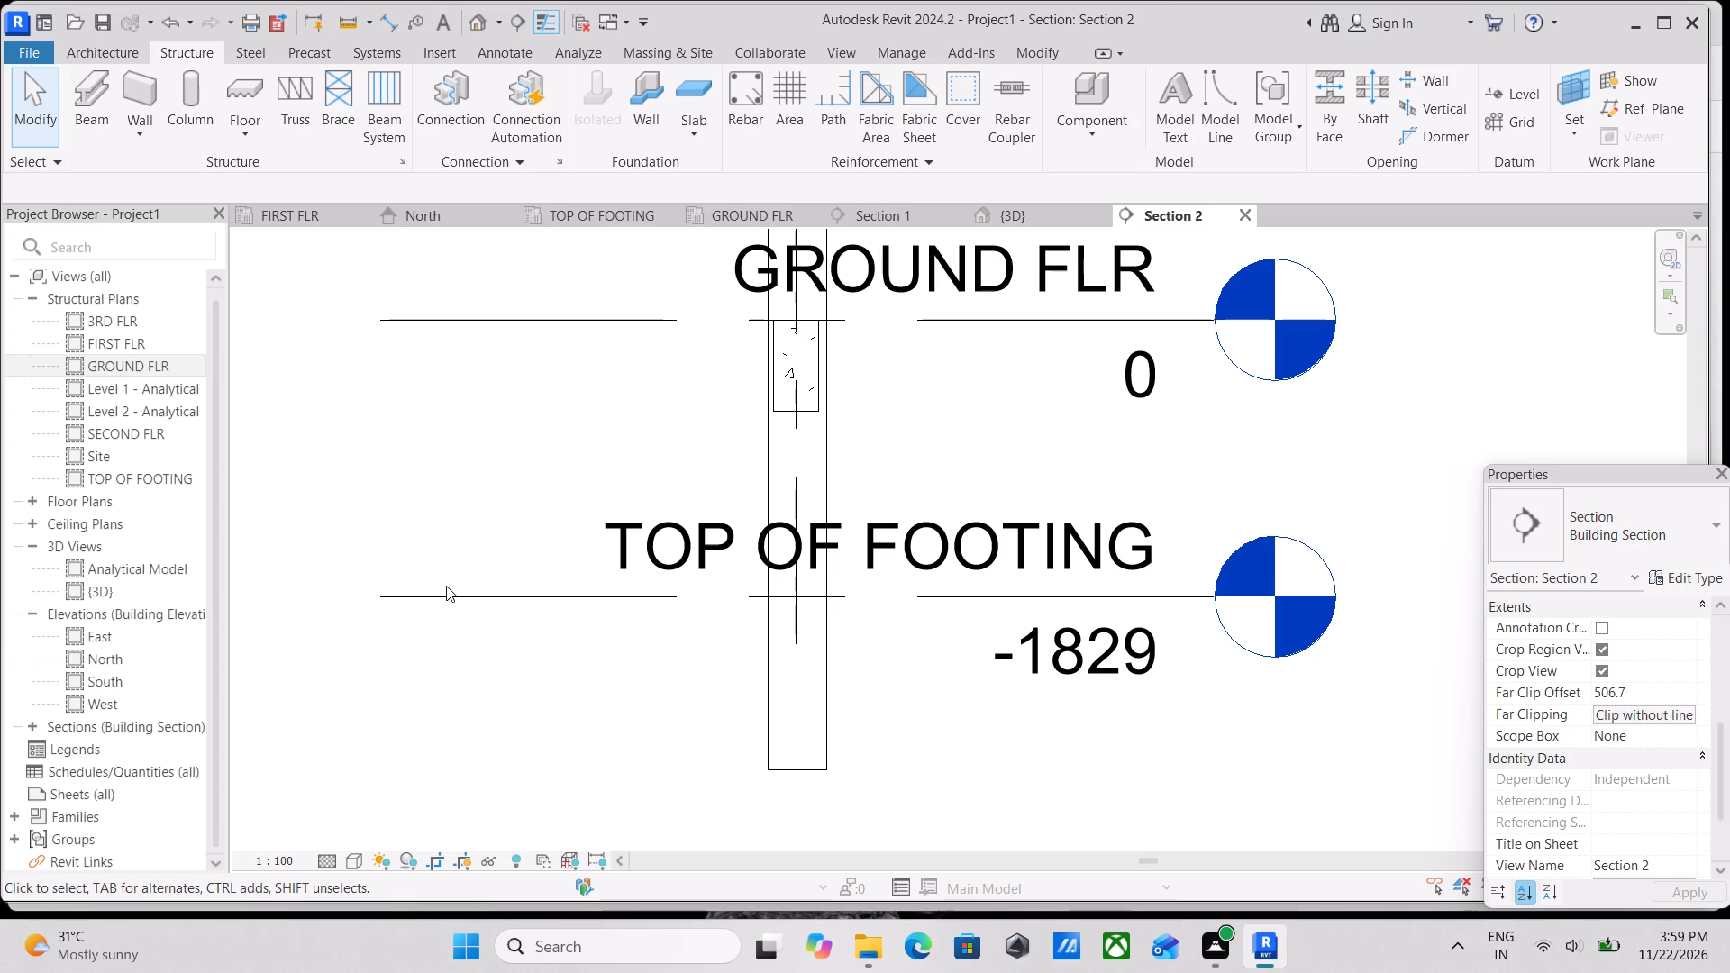
scroll(861, 646, down, 1)
click(536, 611)
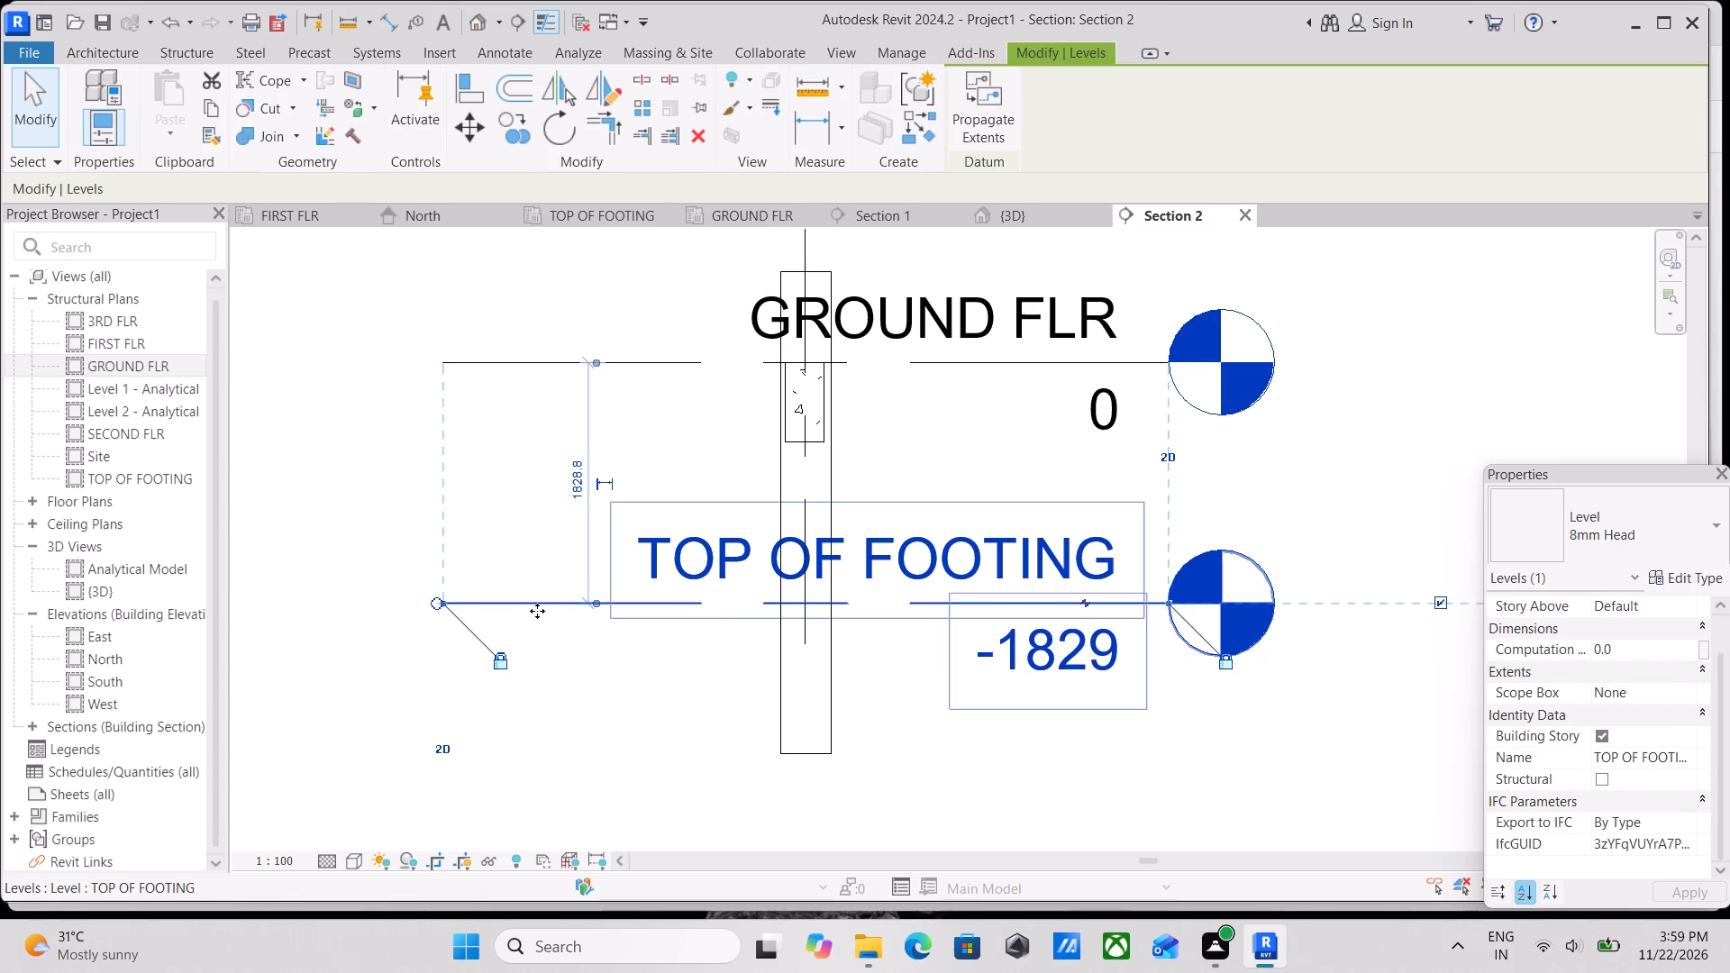
scroll(541, 611, down, 4)
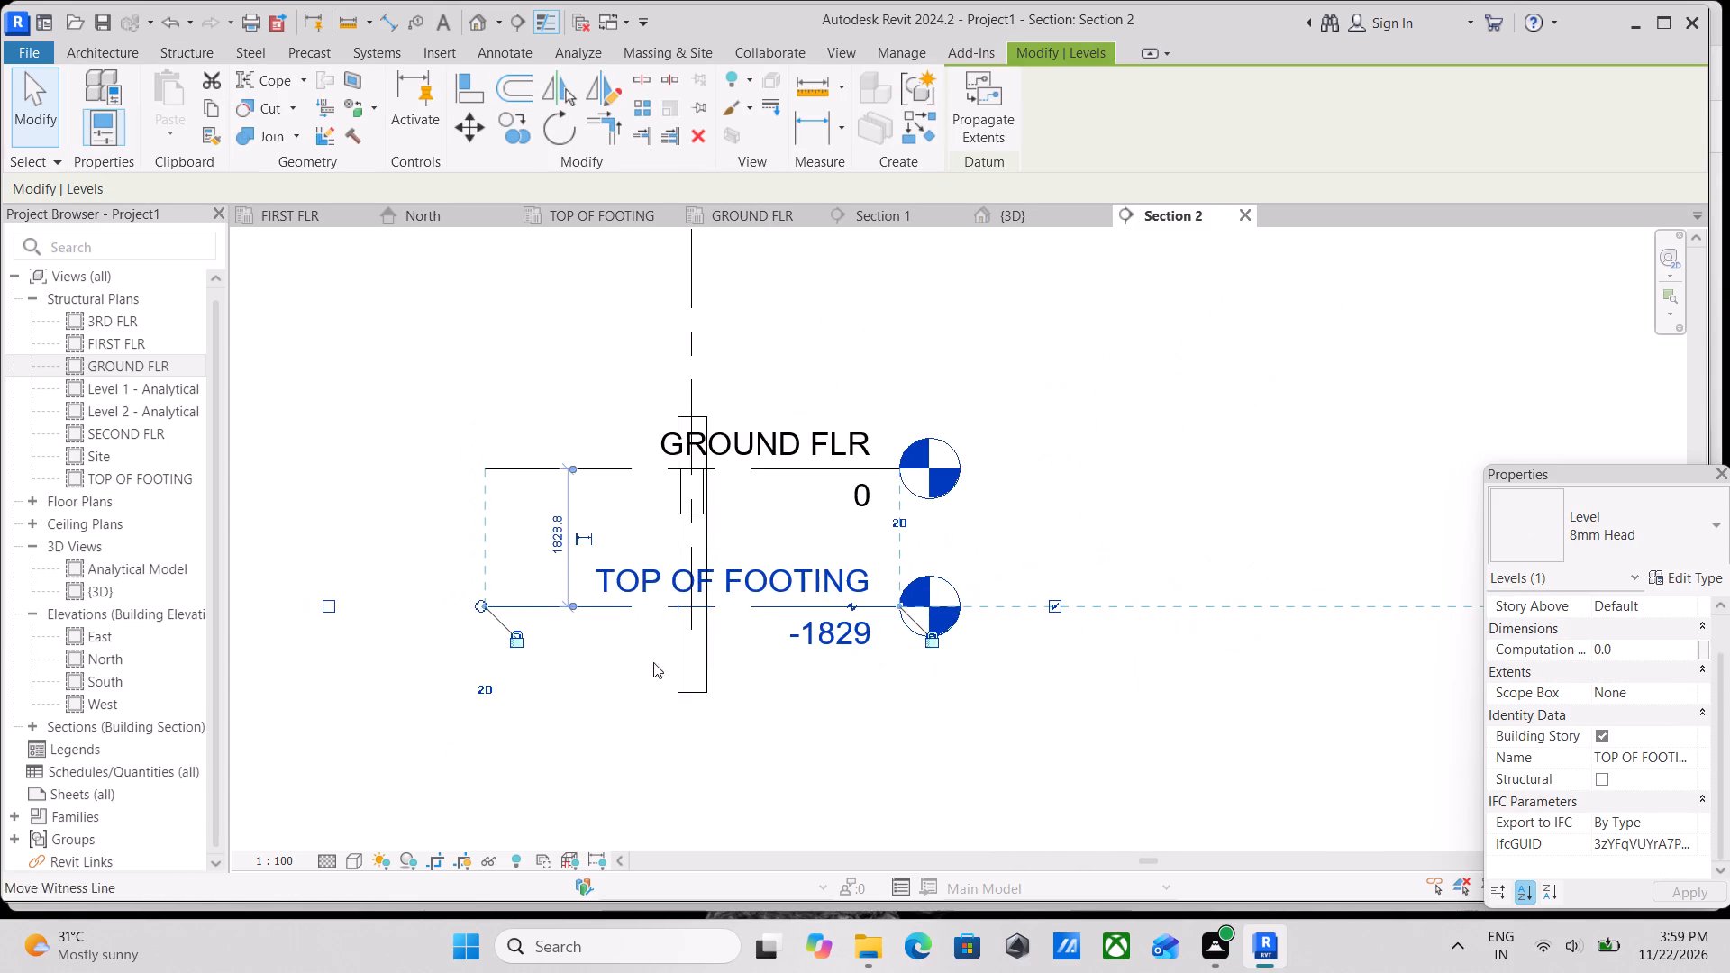
scroll(825, 687, down, 1)
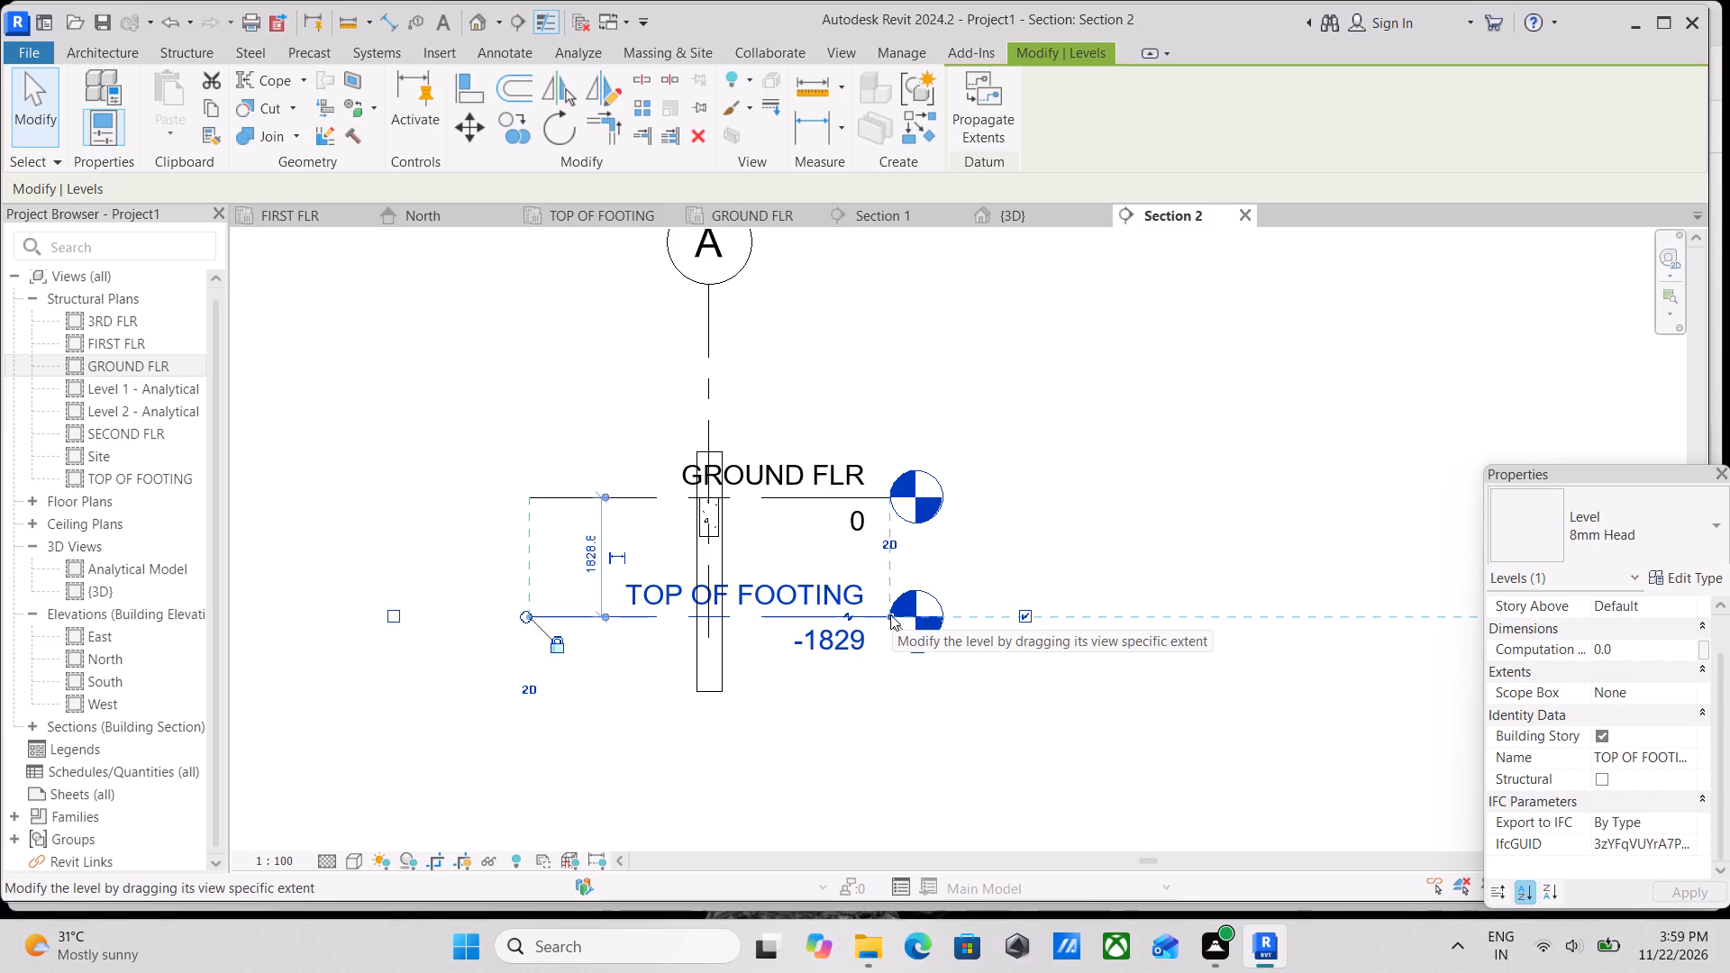
drag(890, 614, 1318, 631)
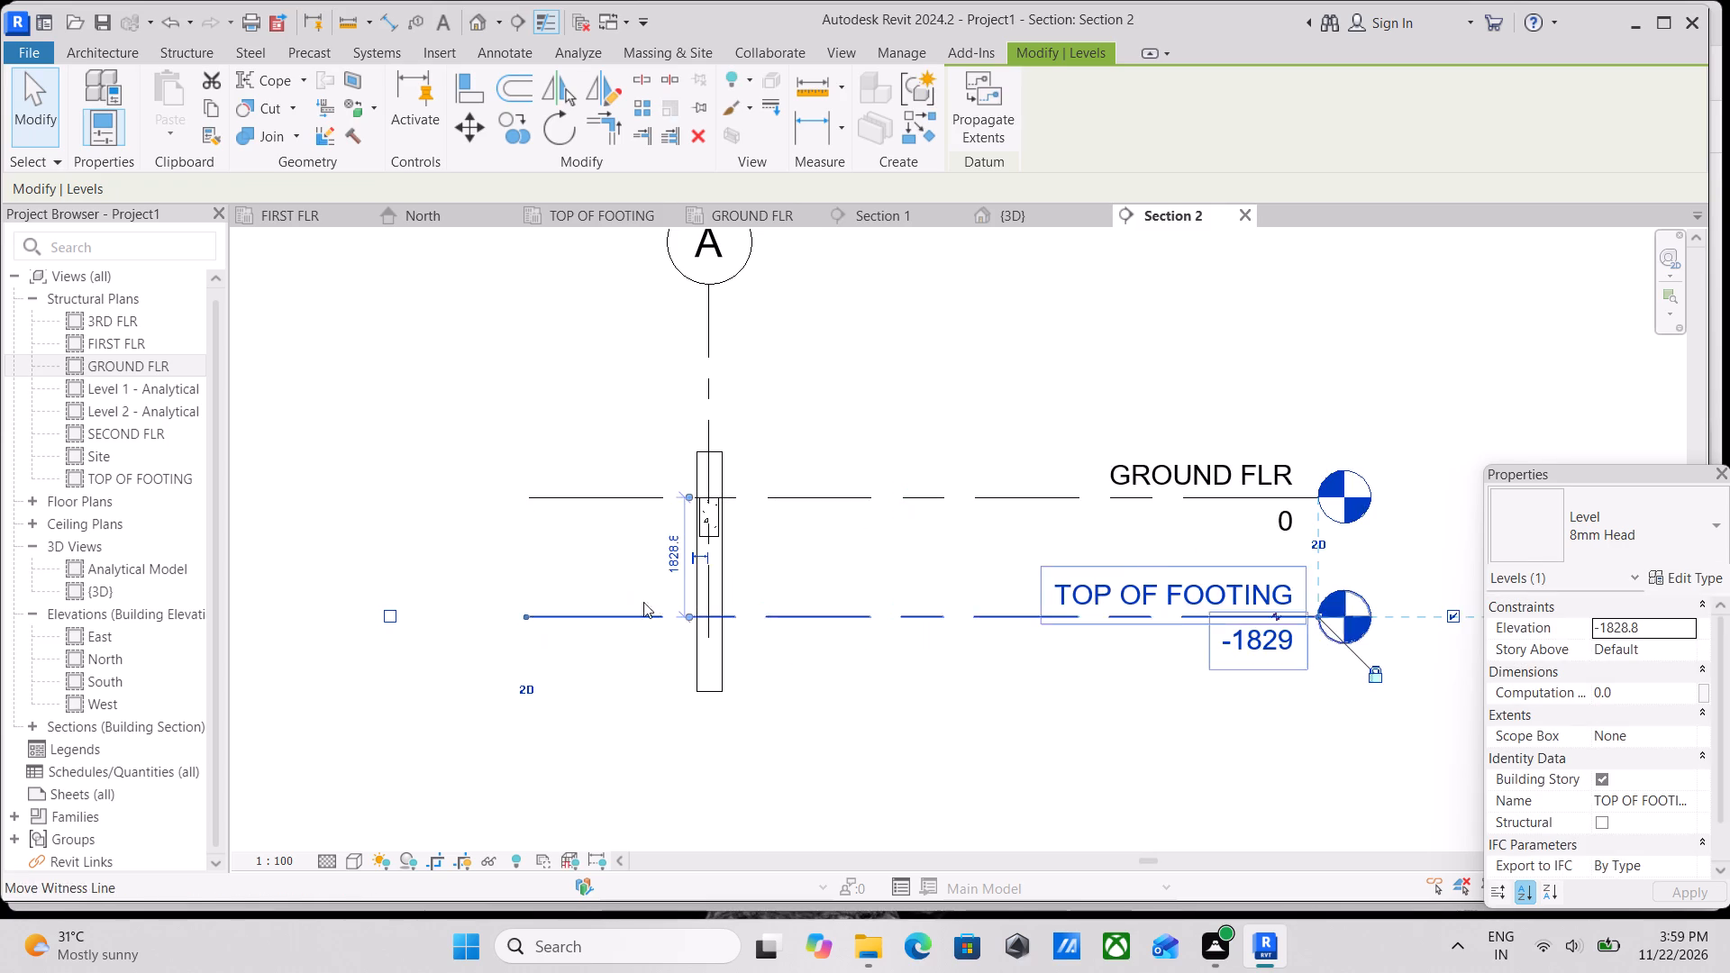
scroll(598, 571, up, 3)
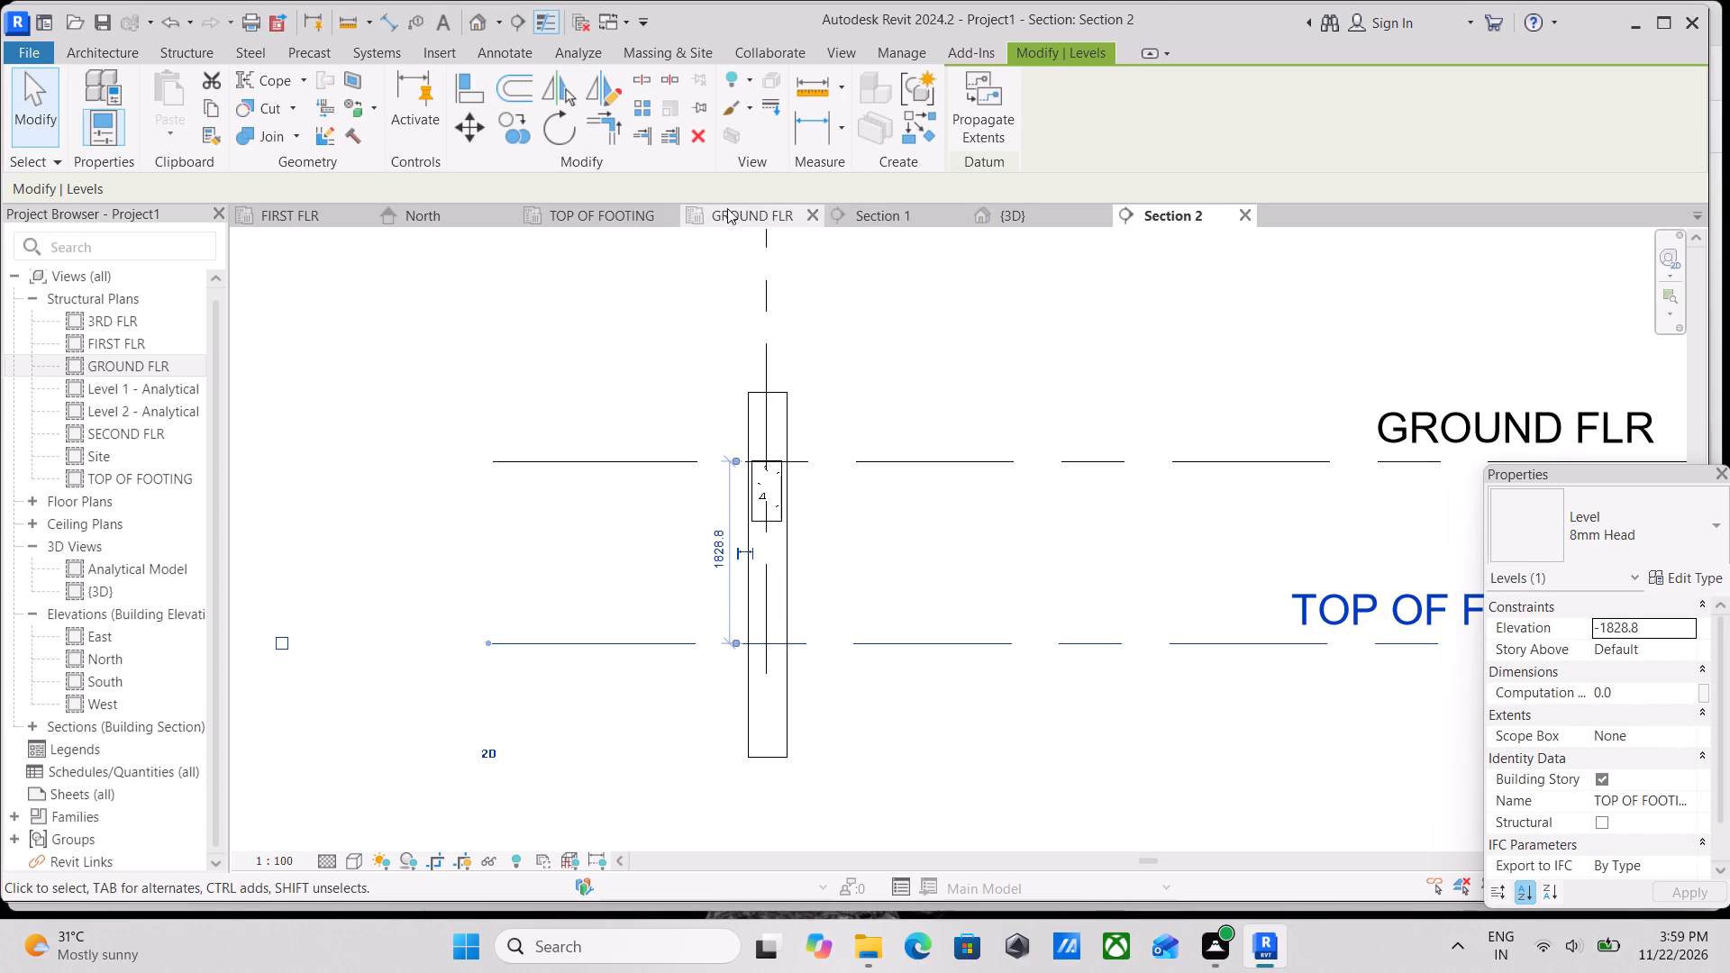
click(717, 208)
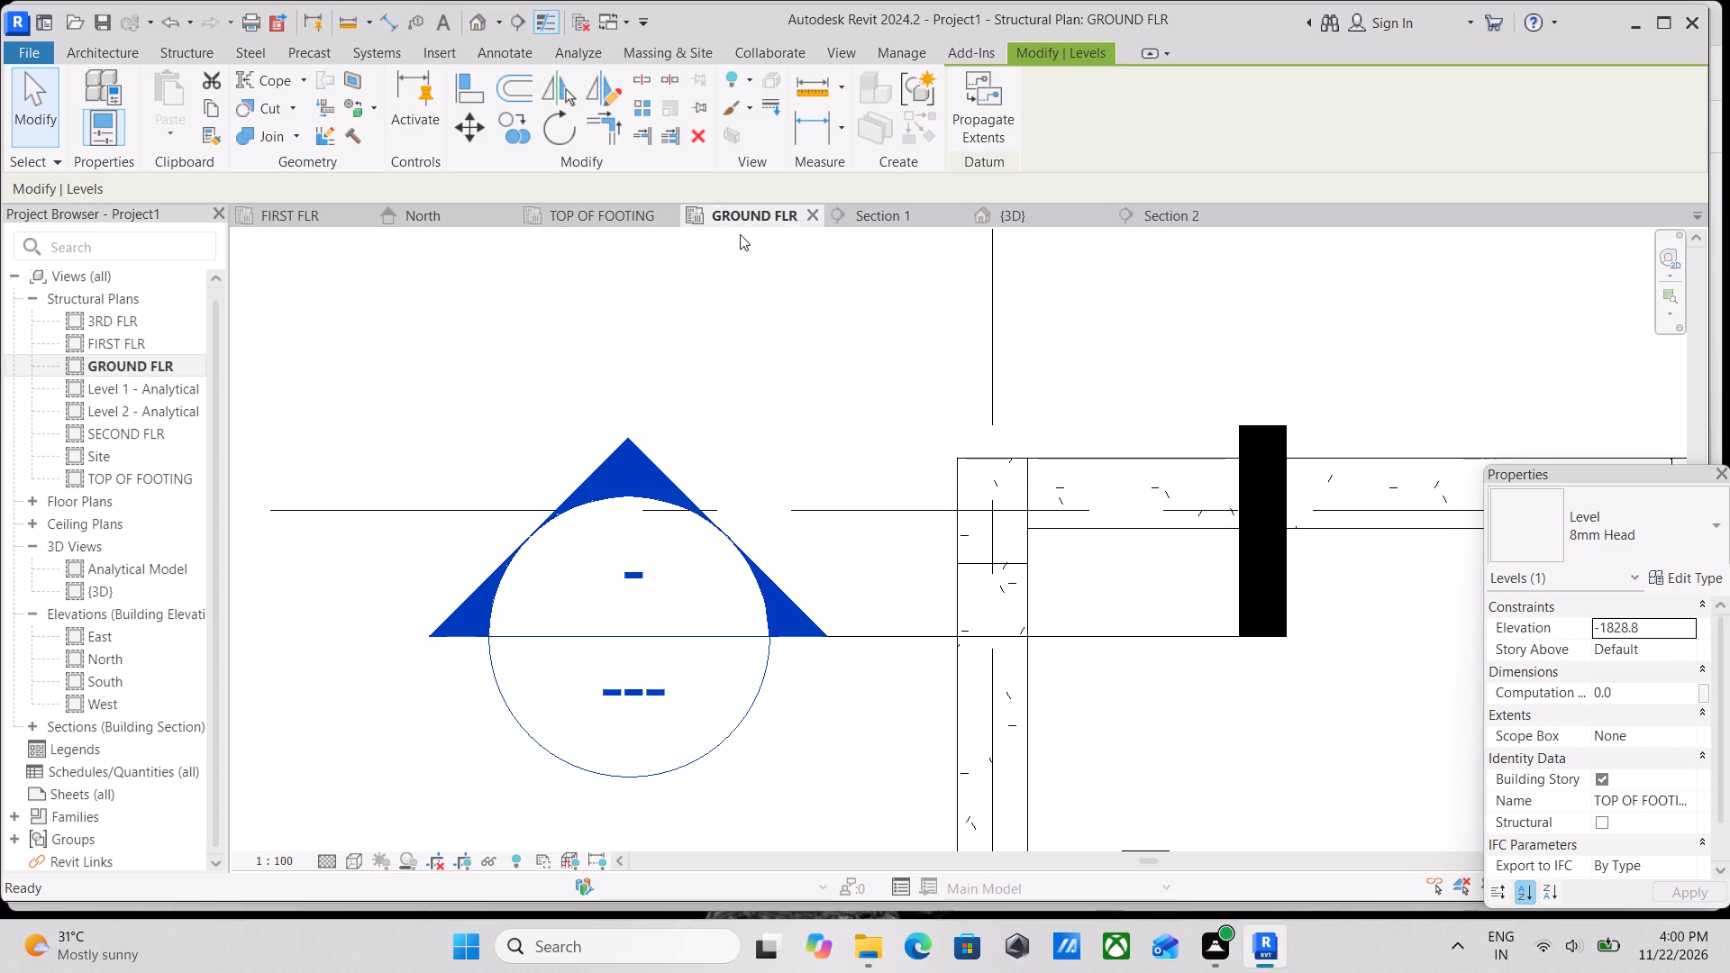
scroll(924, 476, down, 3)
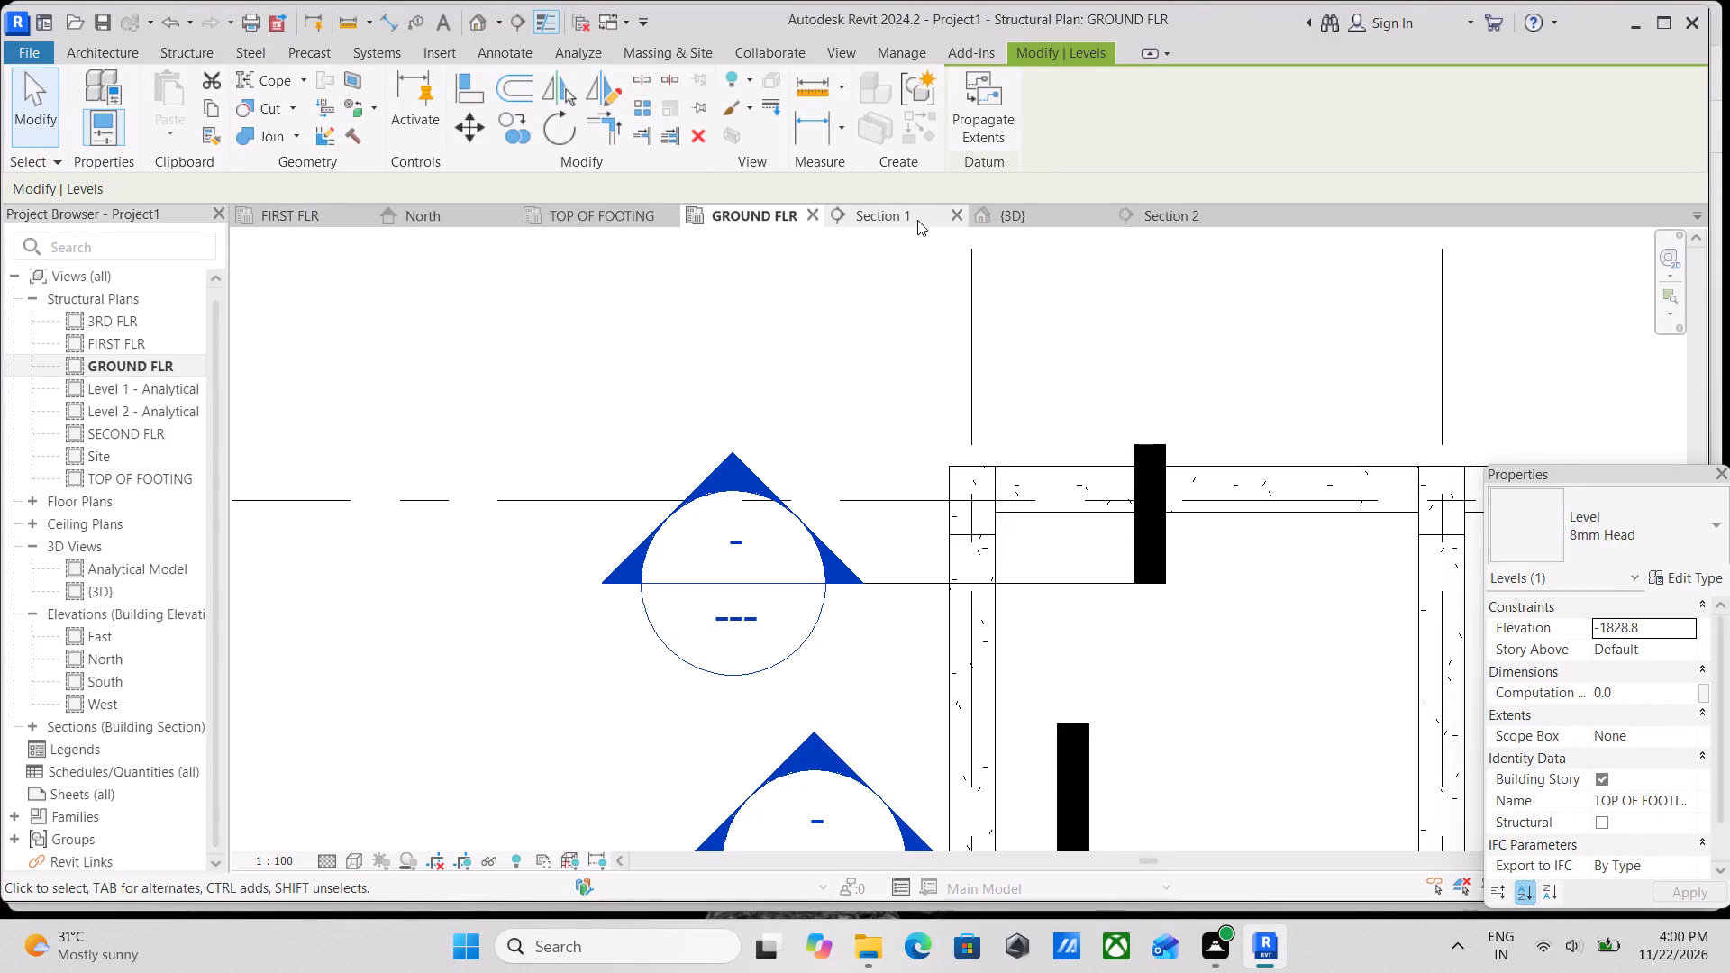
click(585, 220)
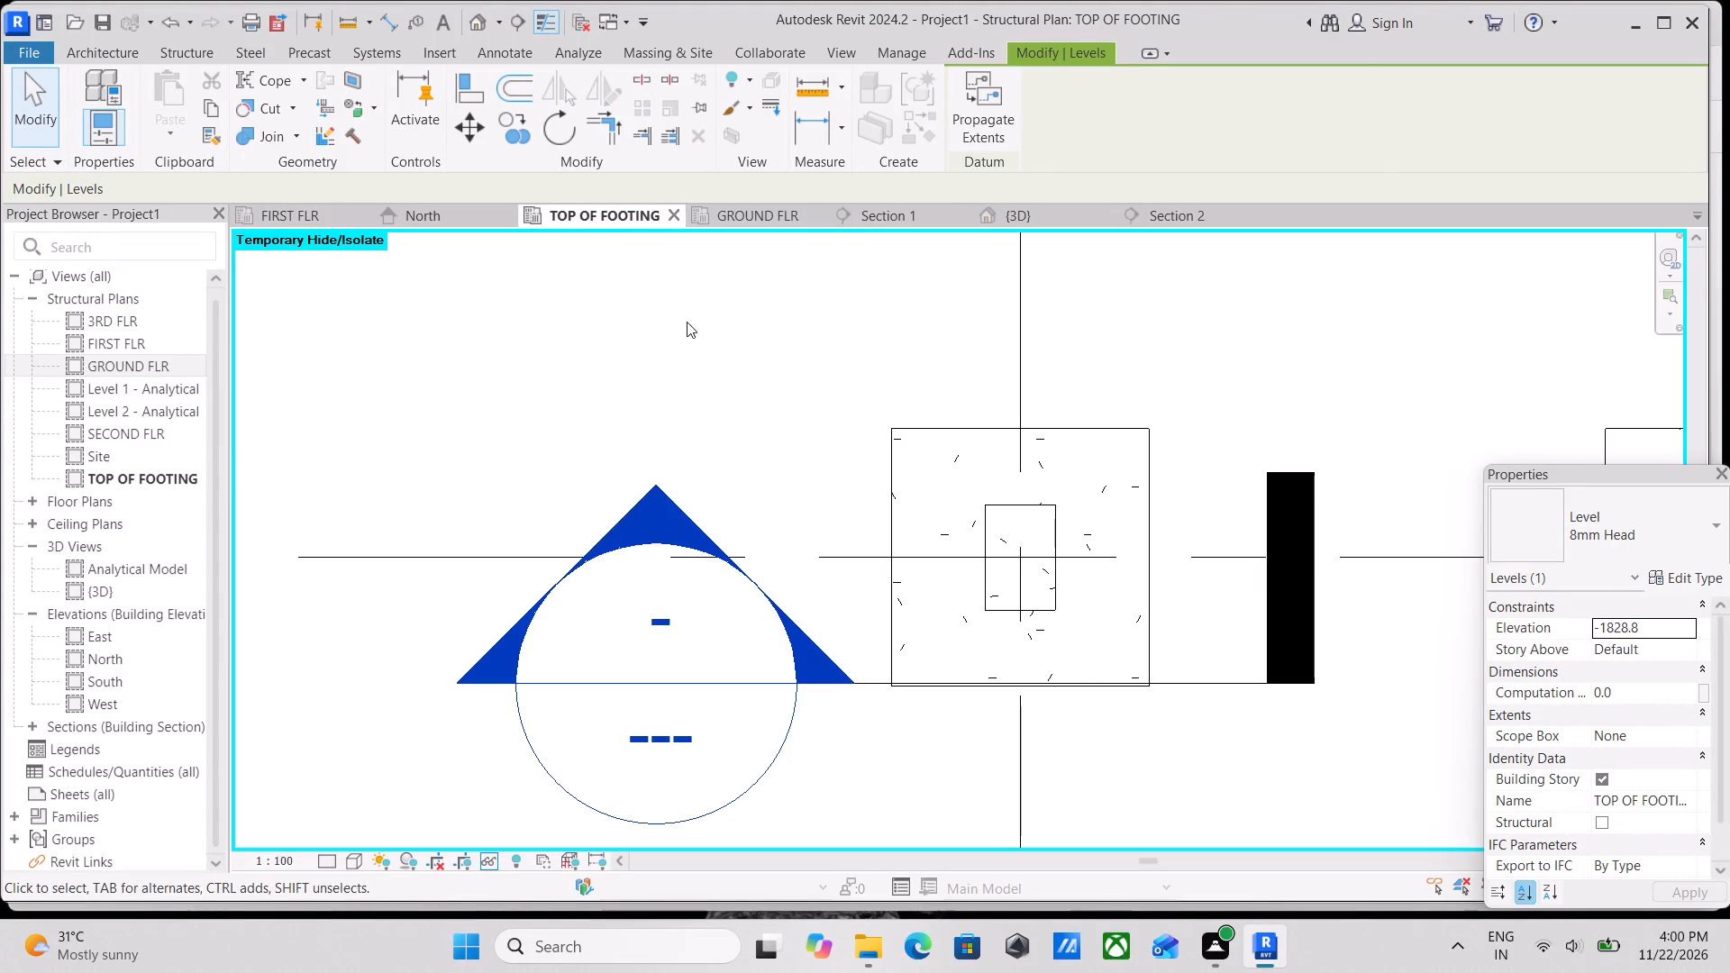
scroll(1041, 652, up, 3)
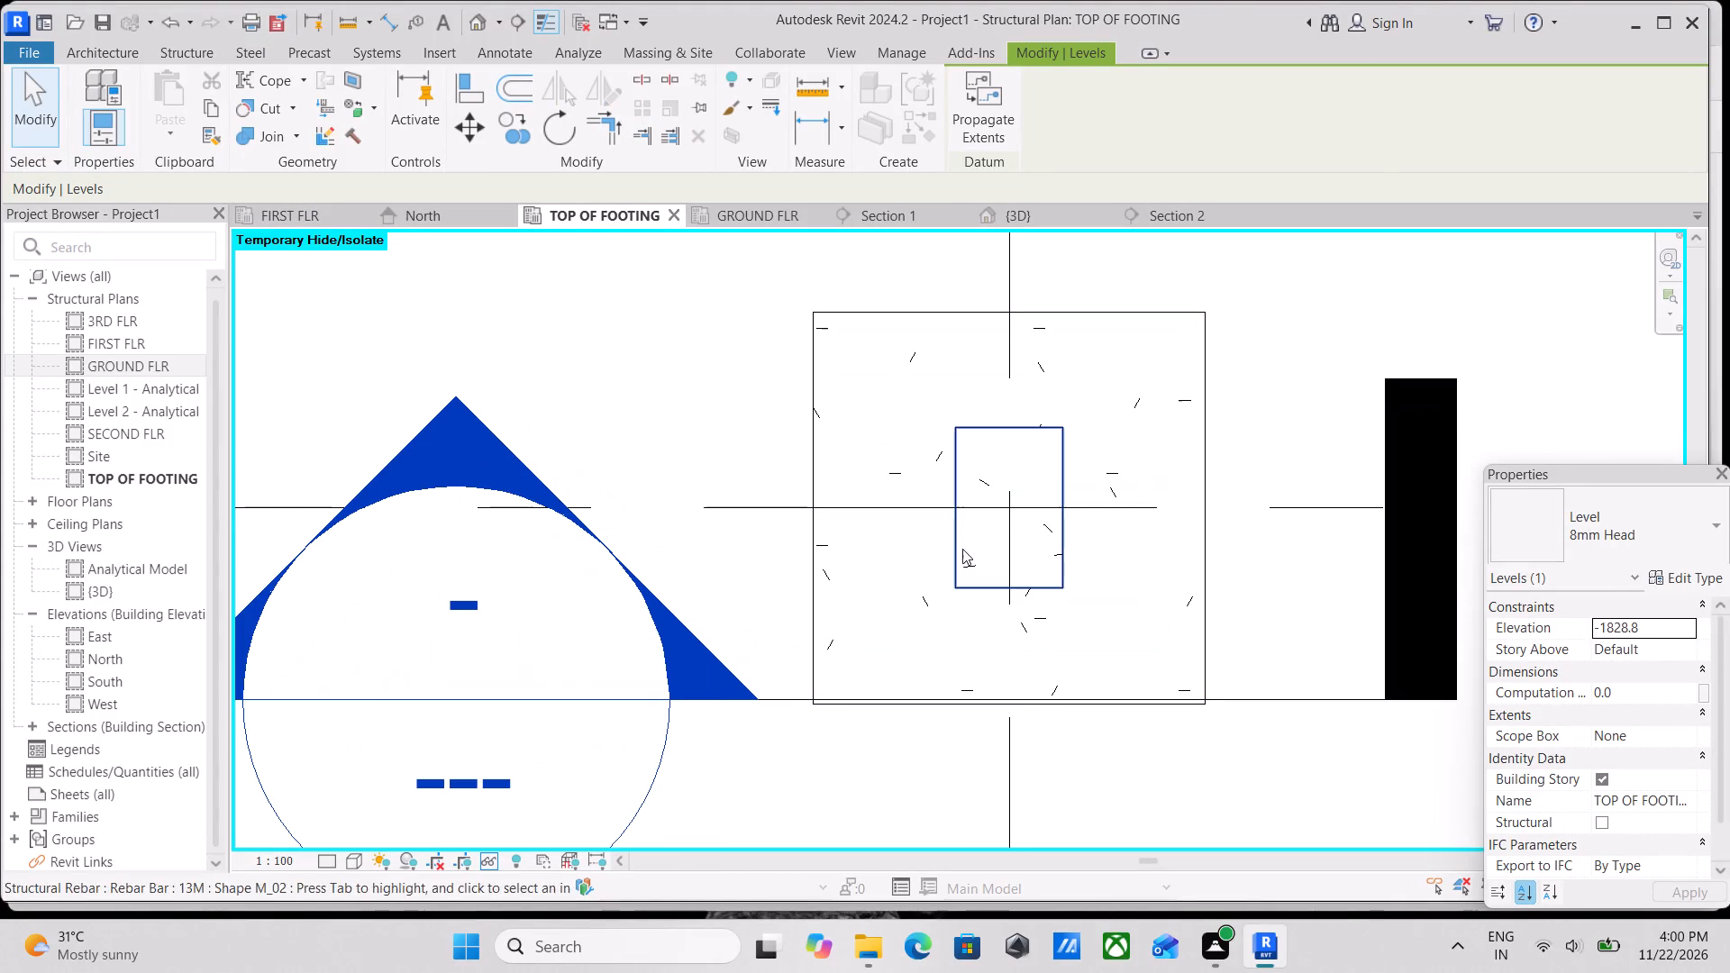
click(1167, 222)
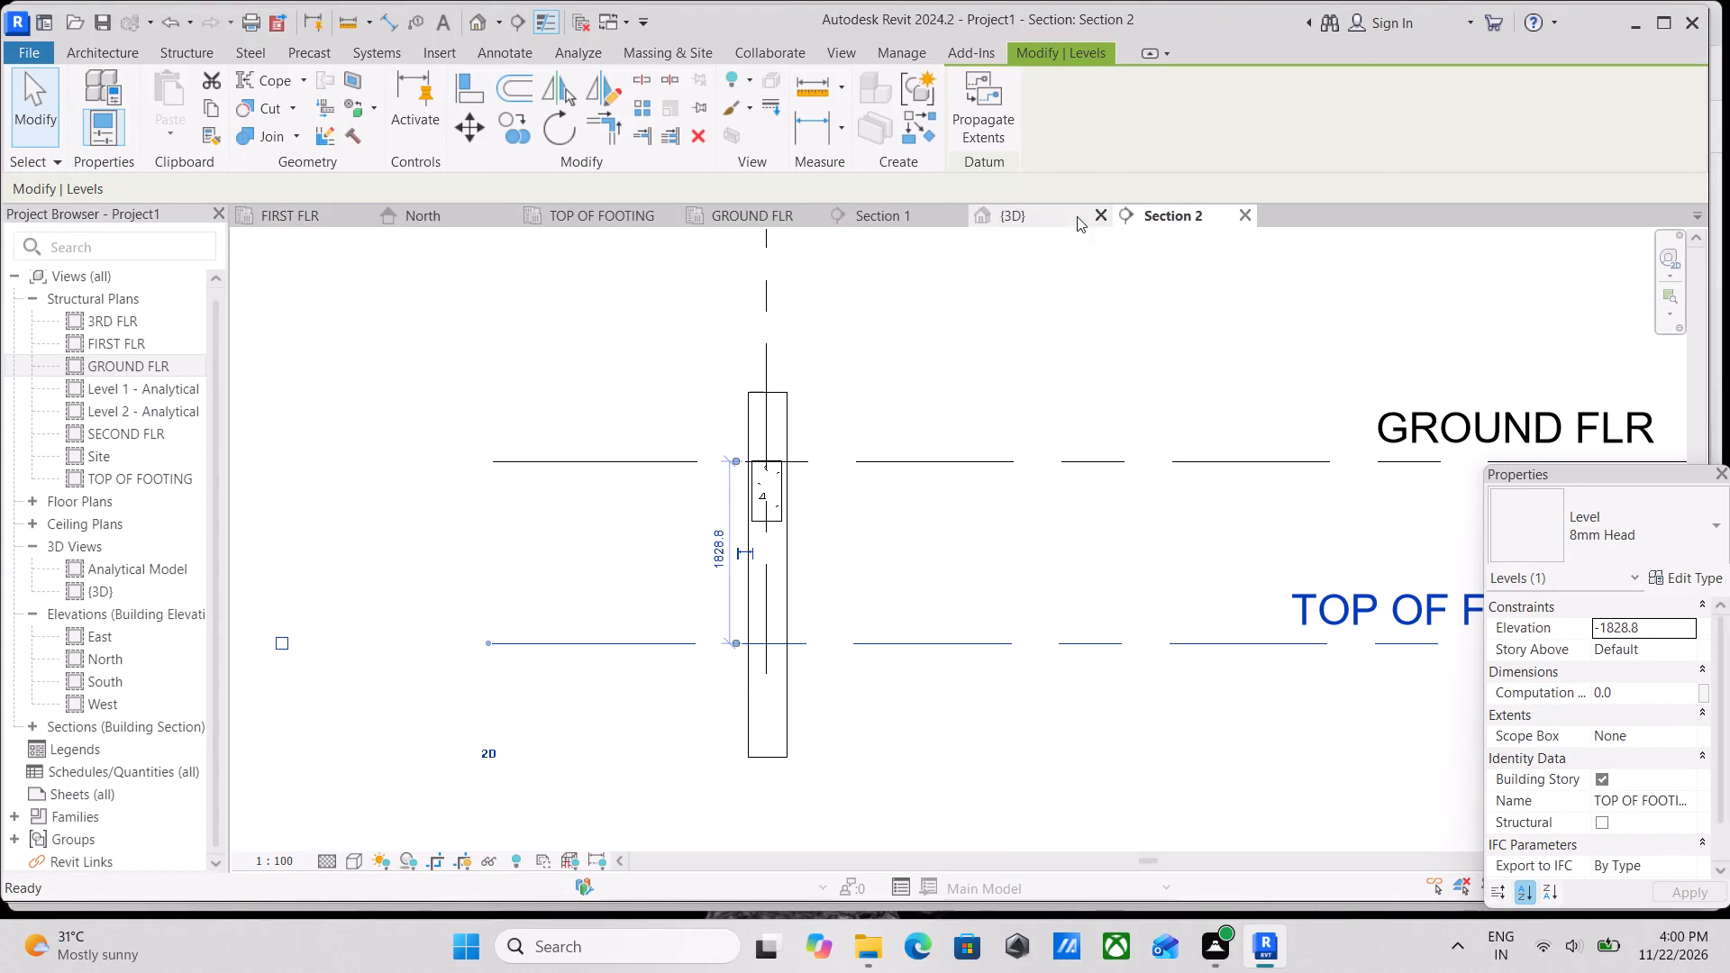
In Section 1, set the cross-direction 13M rebar's layout to Maximum Spacing with 120 mm spacing.
click(895, 213)
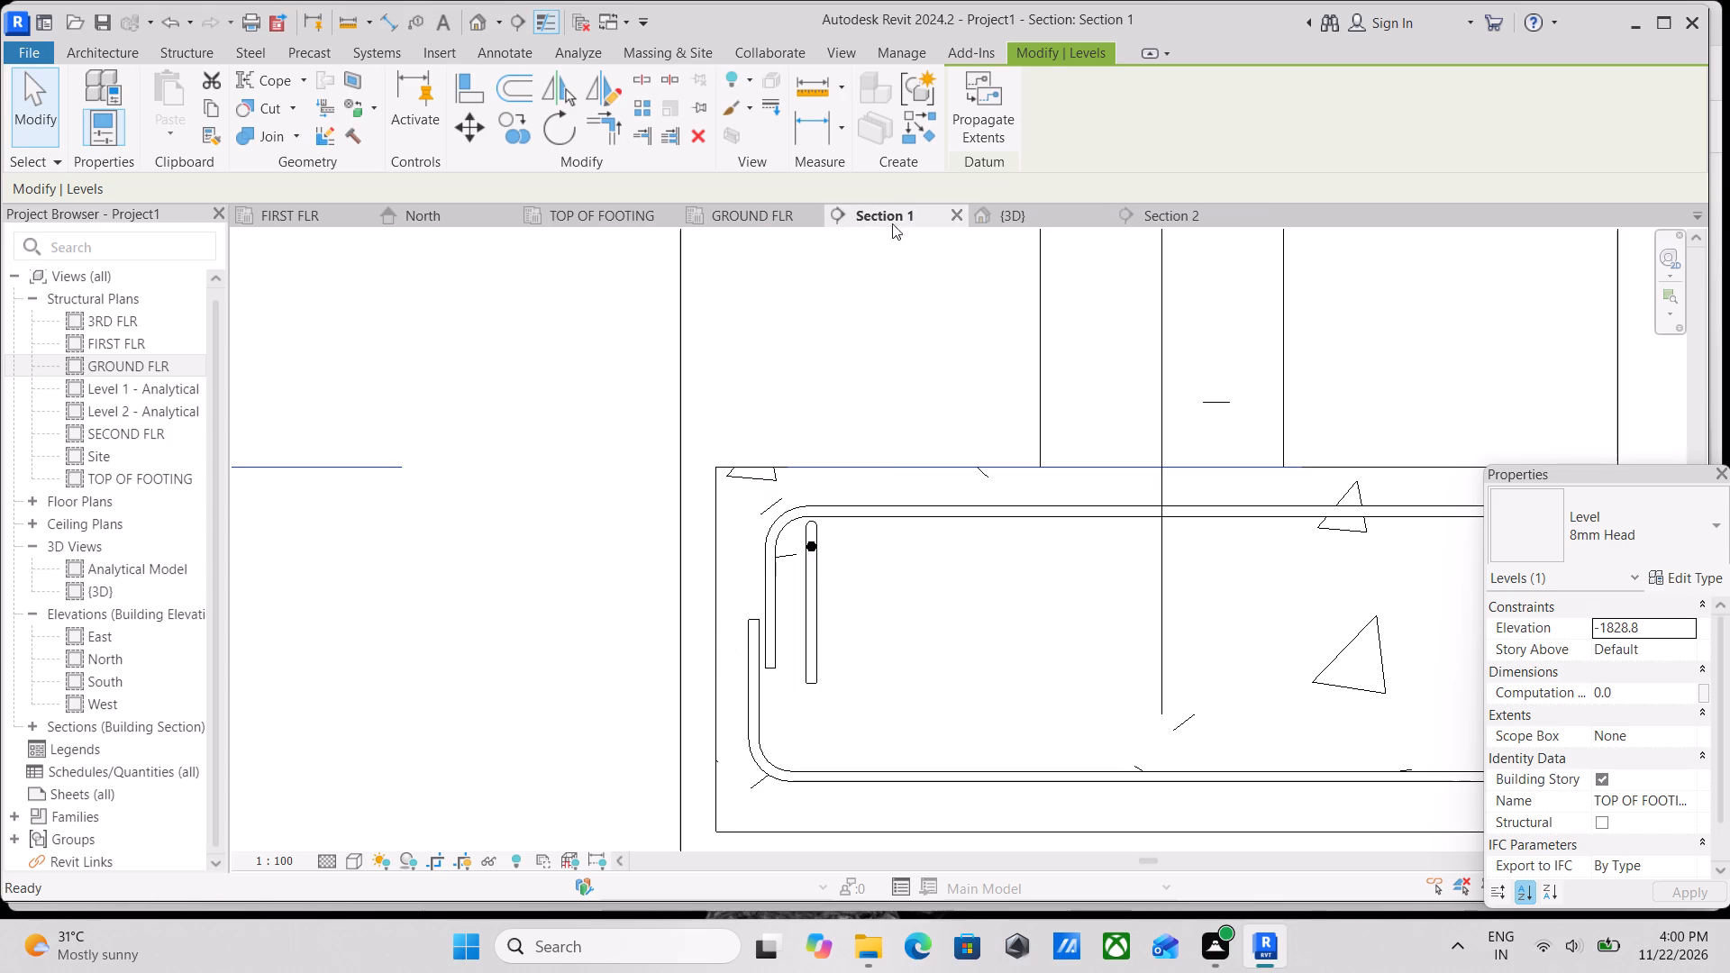
middle_drag(915, 587, 835, 537)
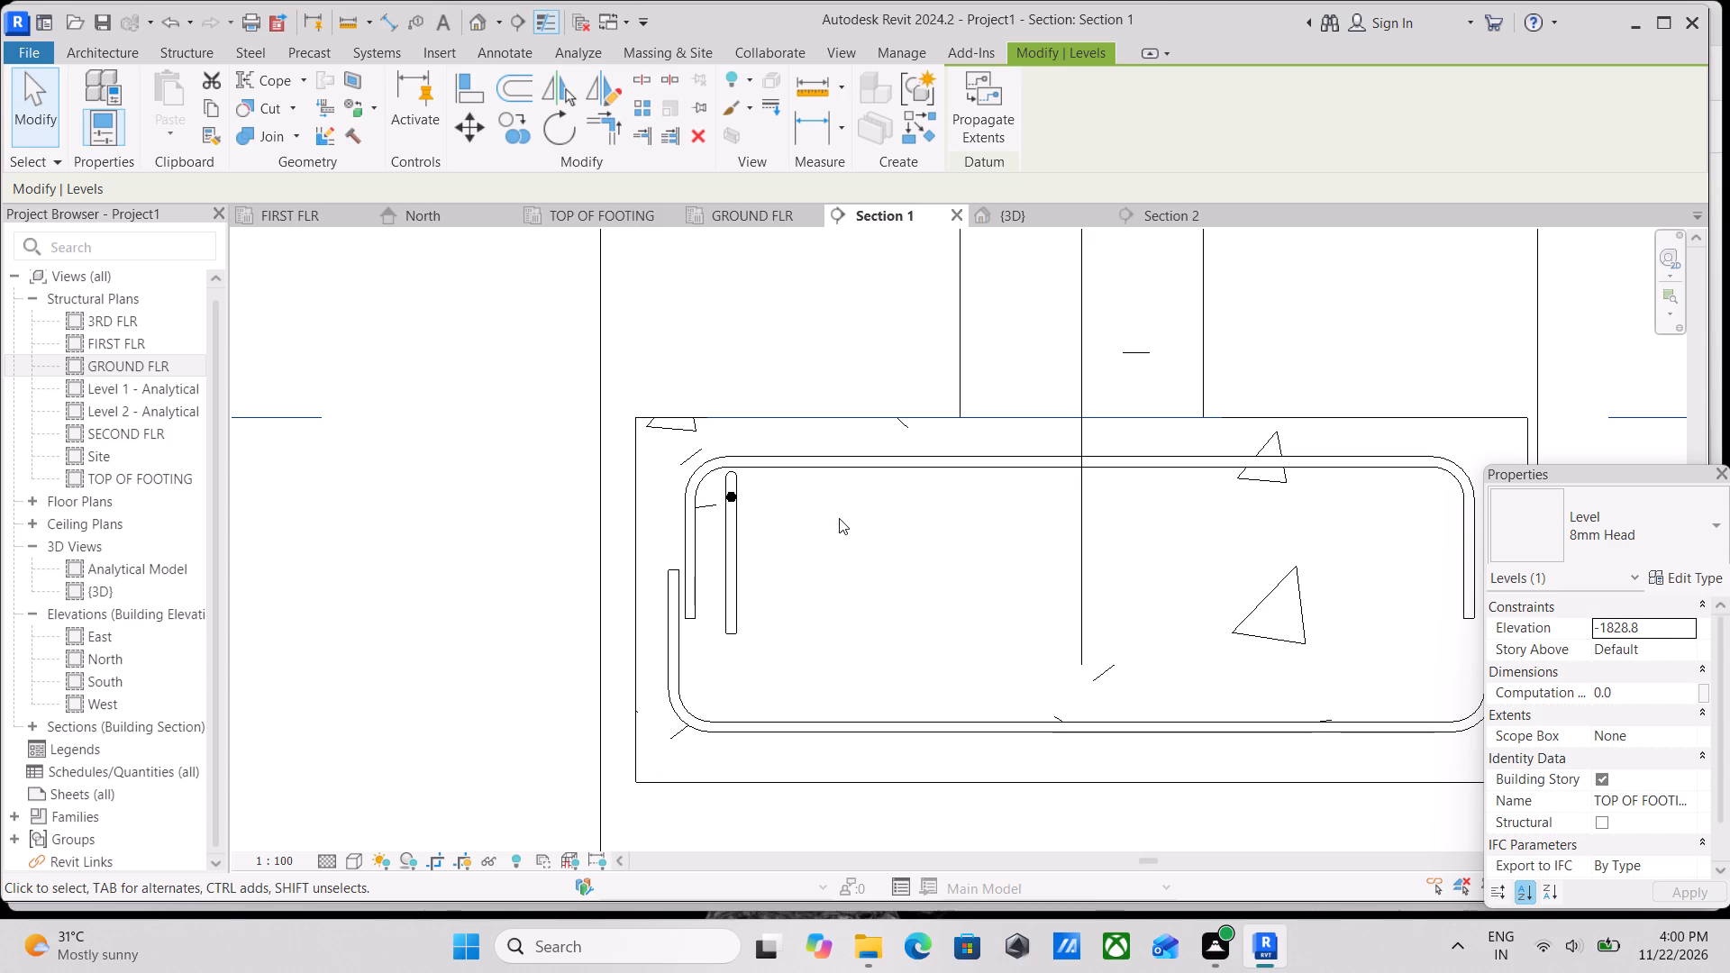
scroll(752, 518, up, 2)
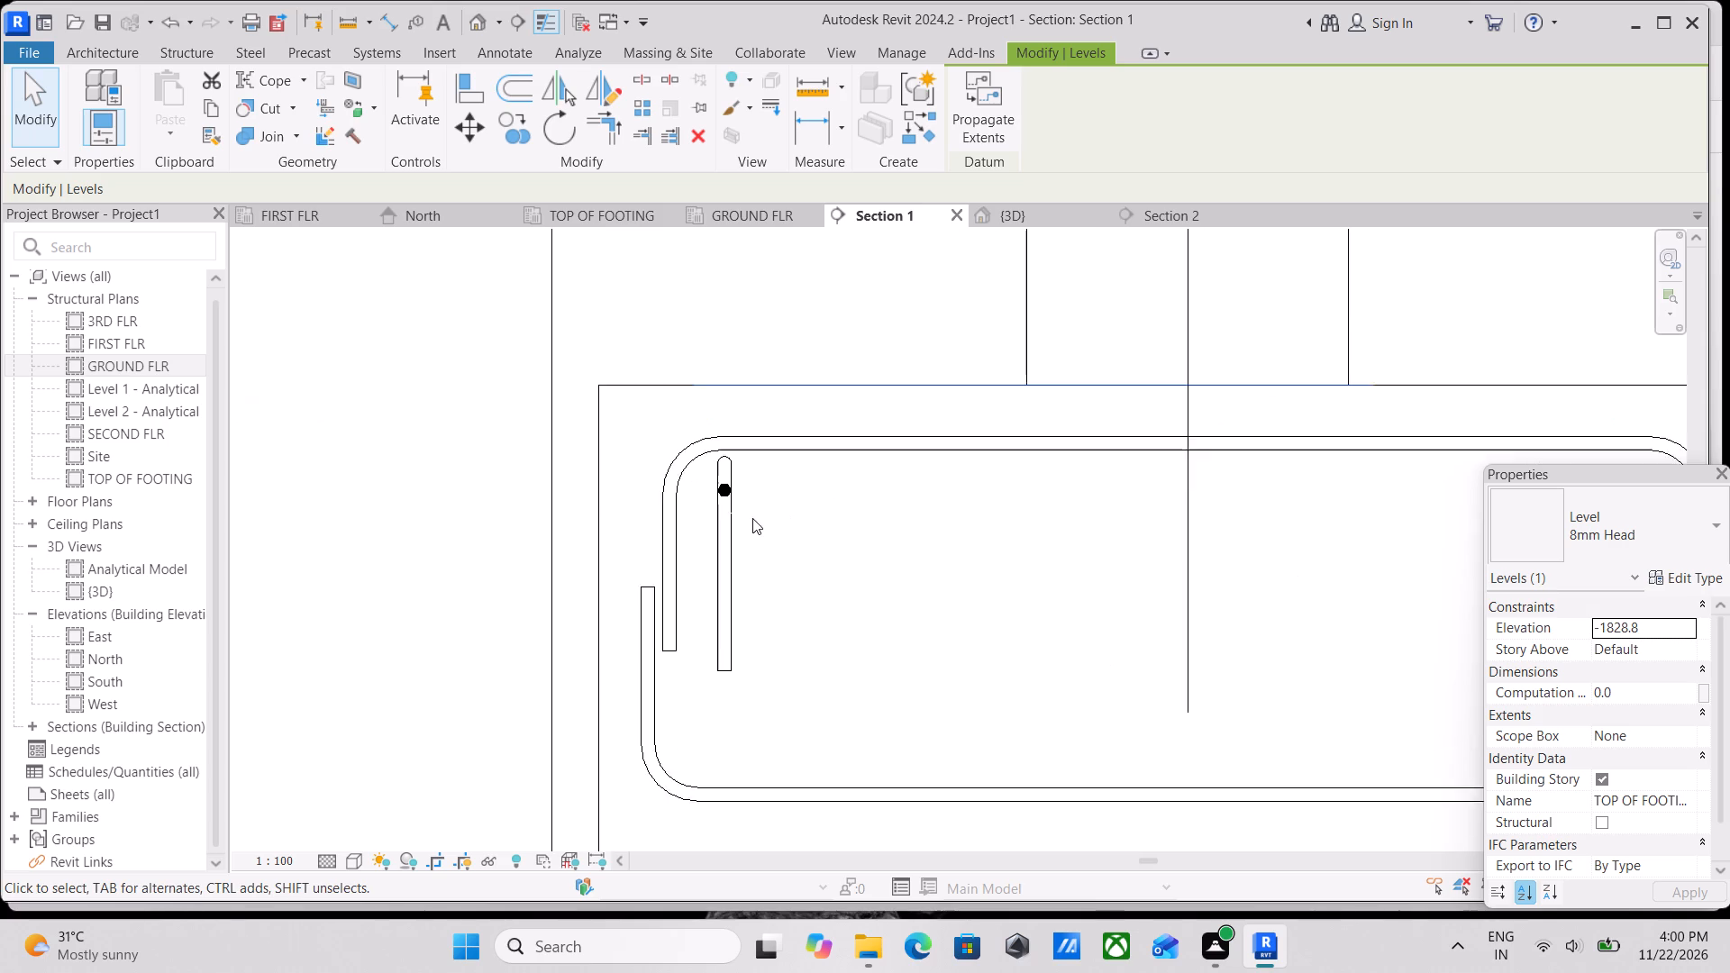
scroll(752, 518, up, 2)
click(721, 510)
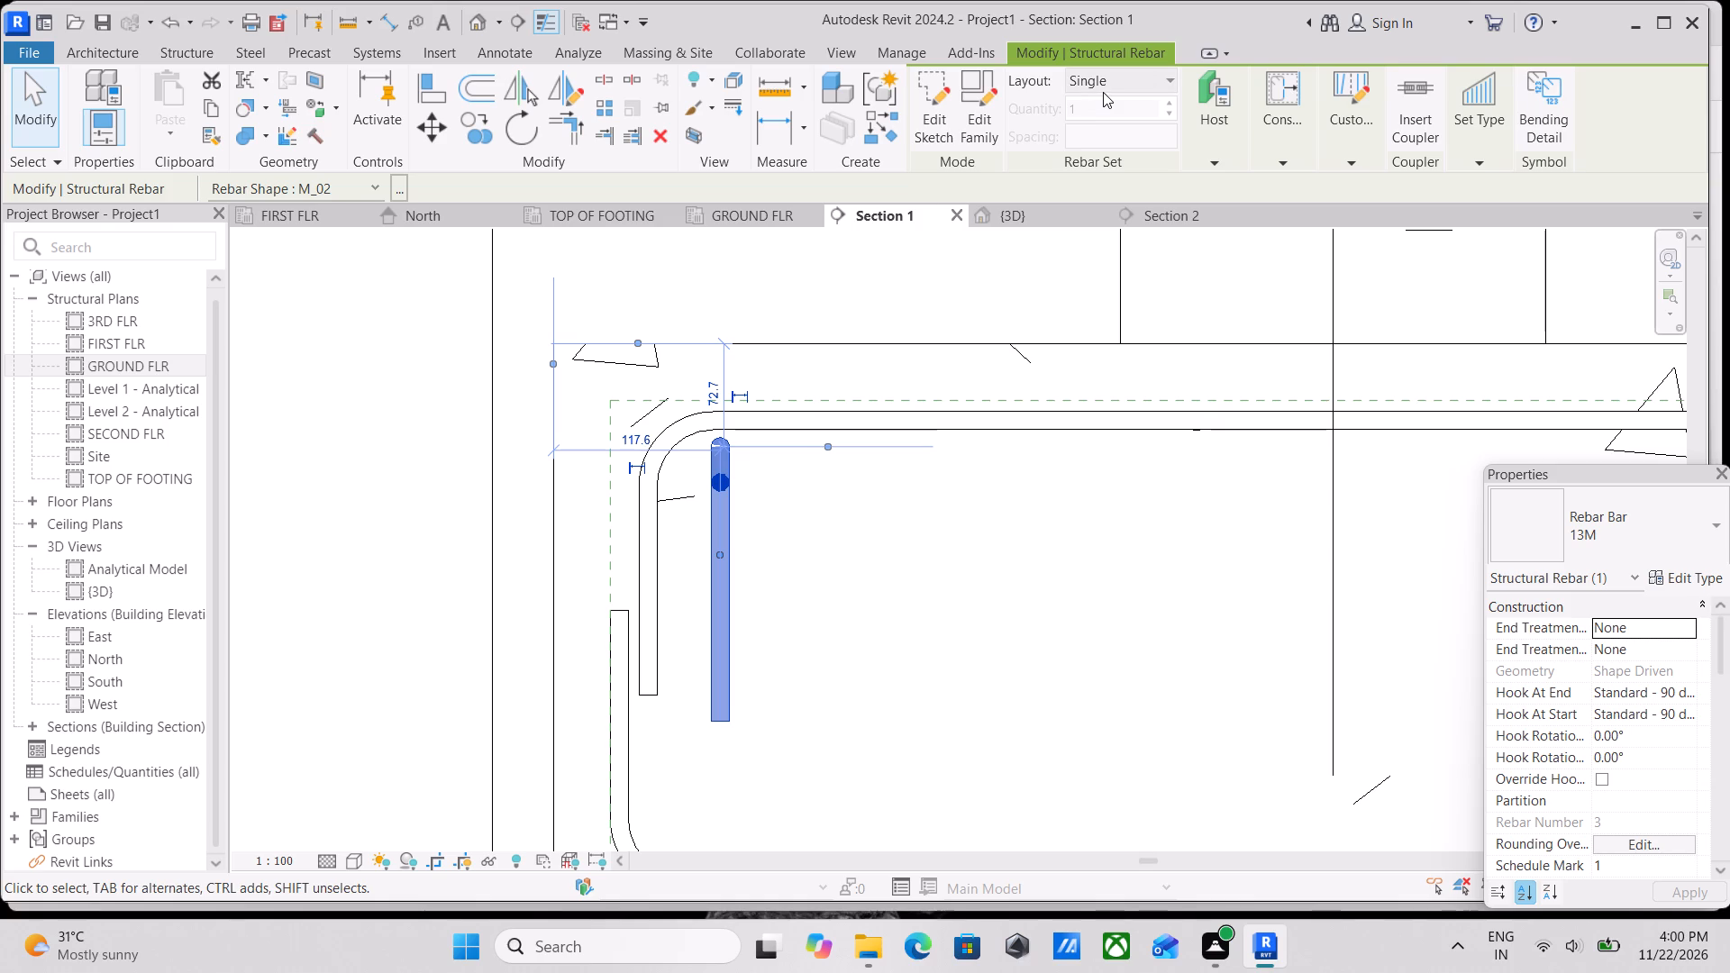
click(1103, 92)
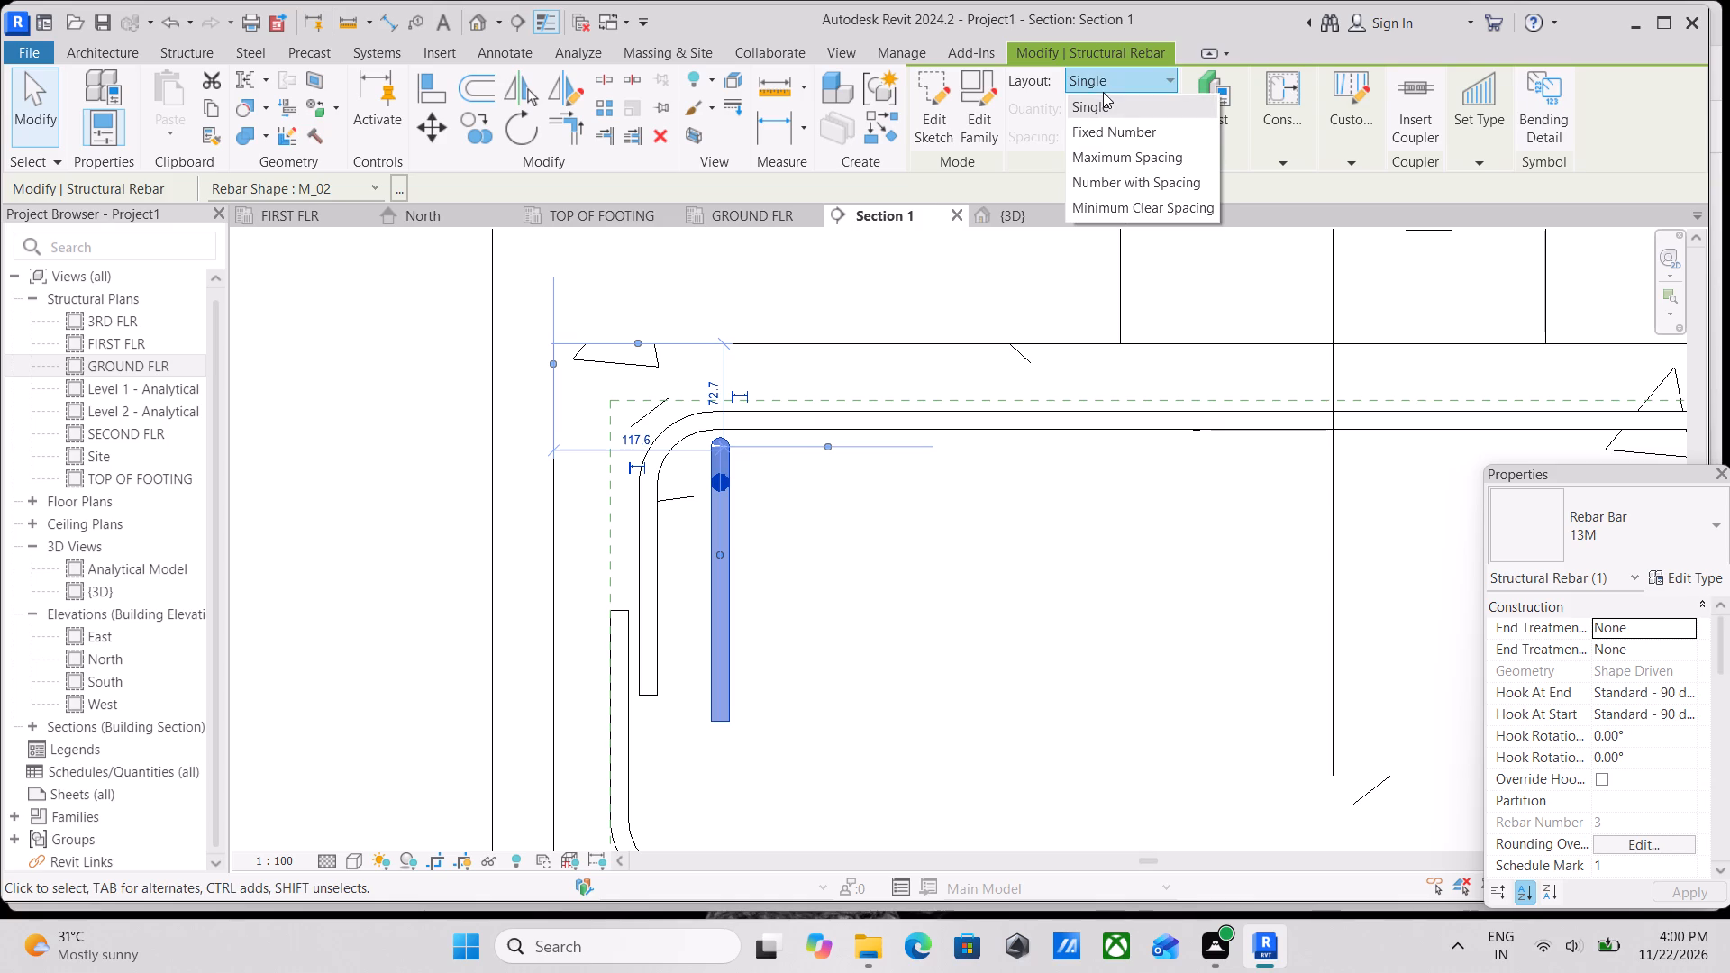
click(1121, 156)
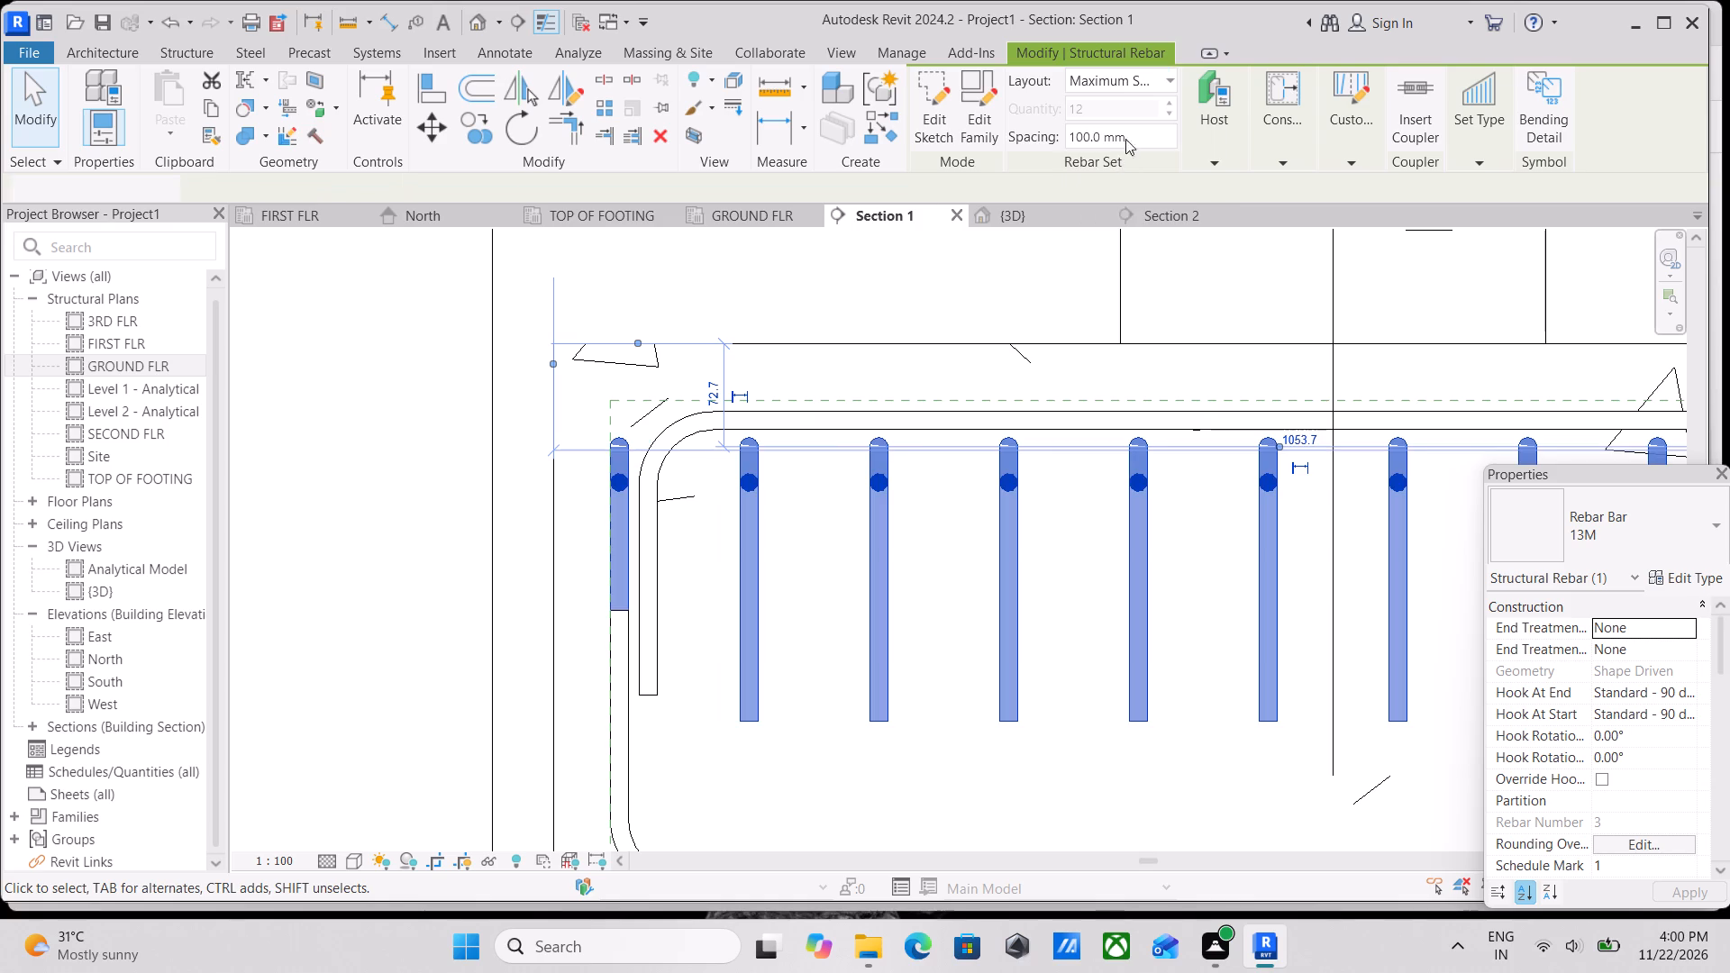
drag(1137, 144, 951, 151)
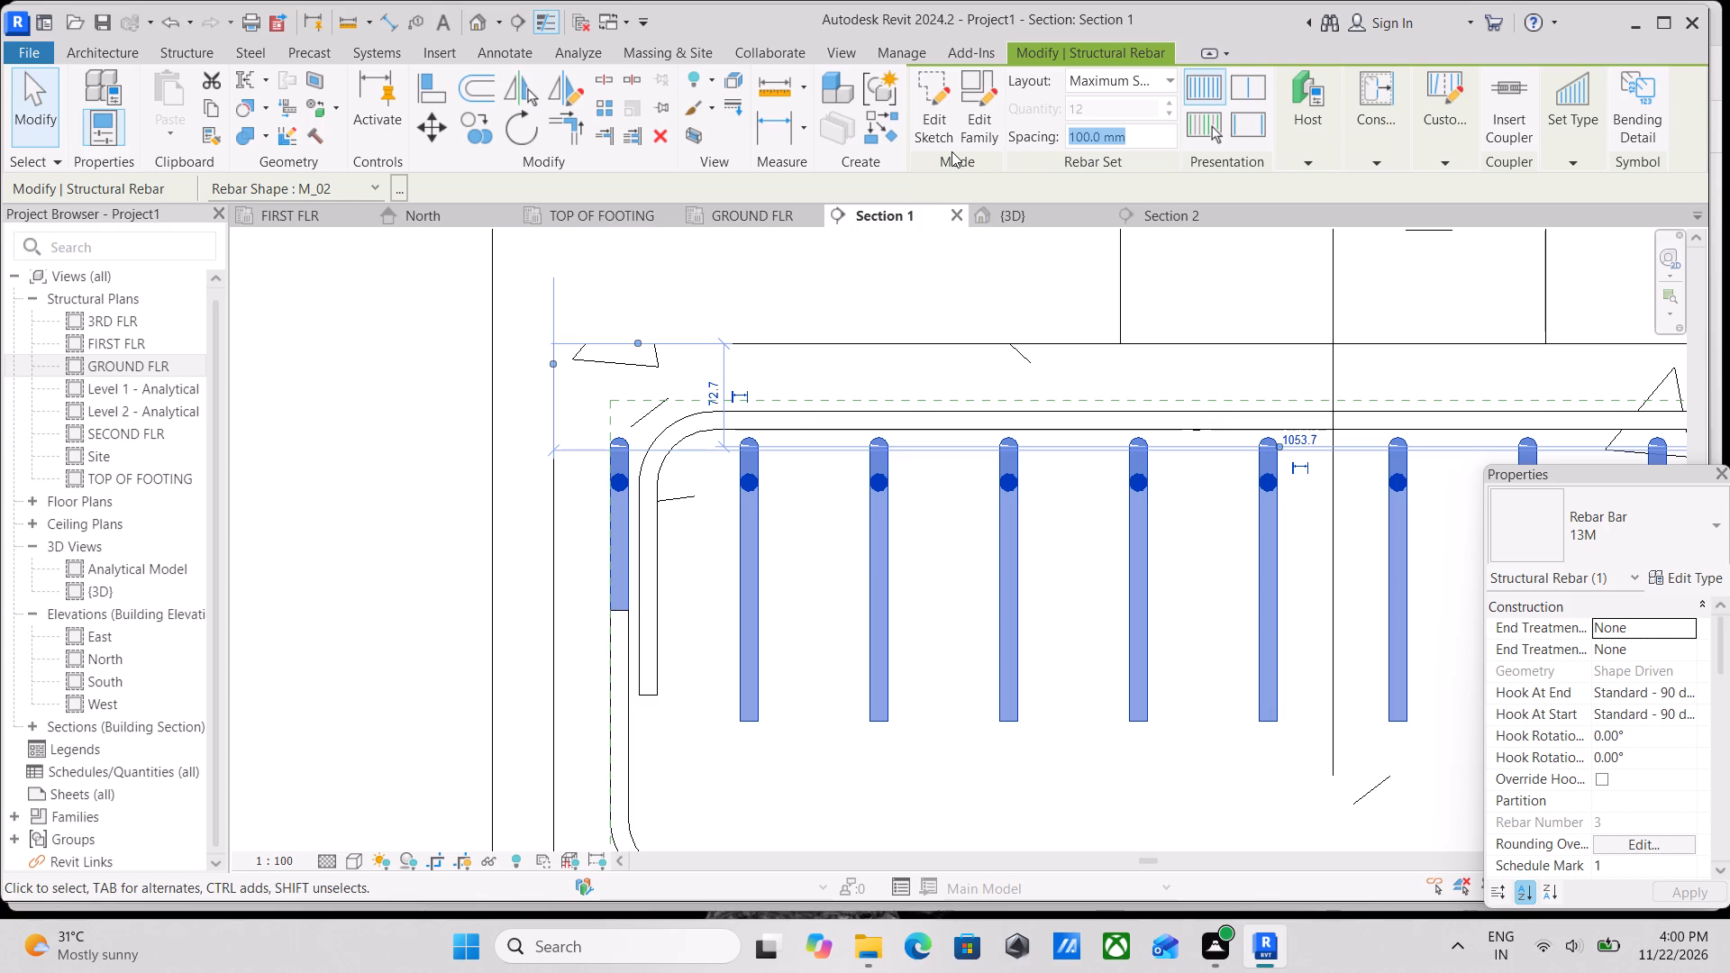
text(12)
key(0)
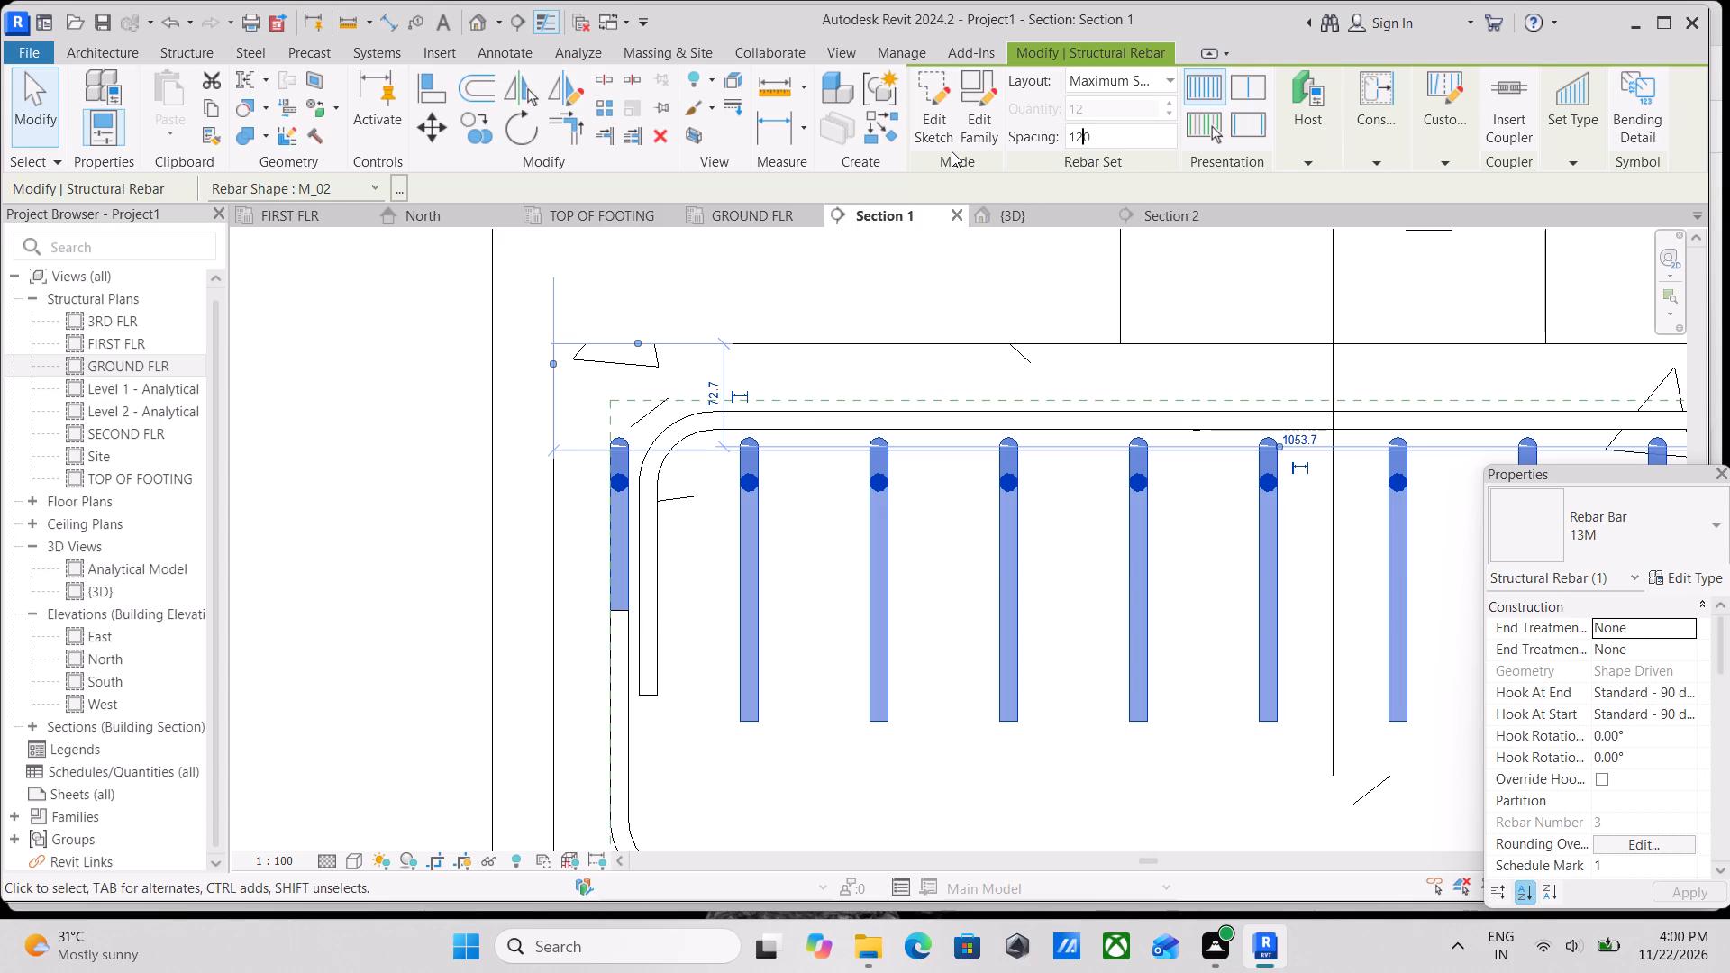
text(MM)
key(Return)
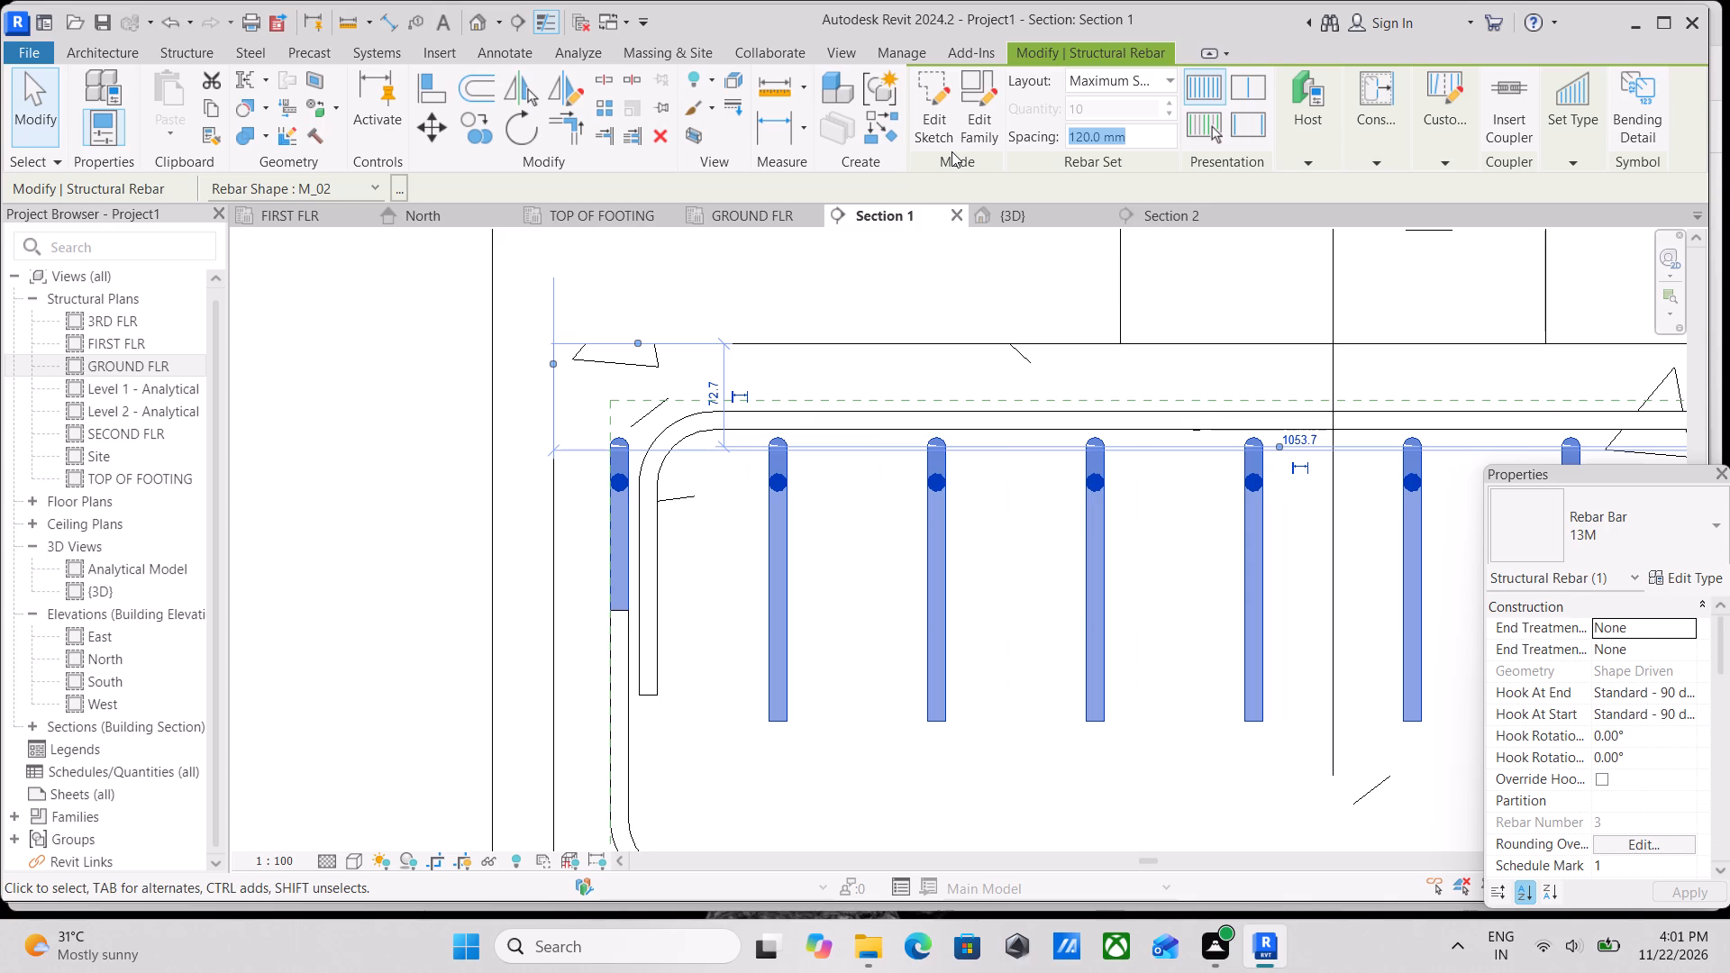
Pull the cross-direction set's last bar inward to about 115 mm from the footing's right face, inside the top bar's bend.
scroll(583, 533, up, 3)
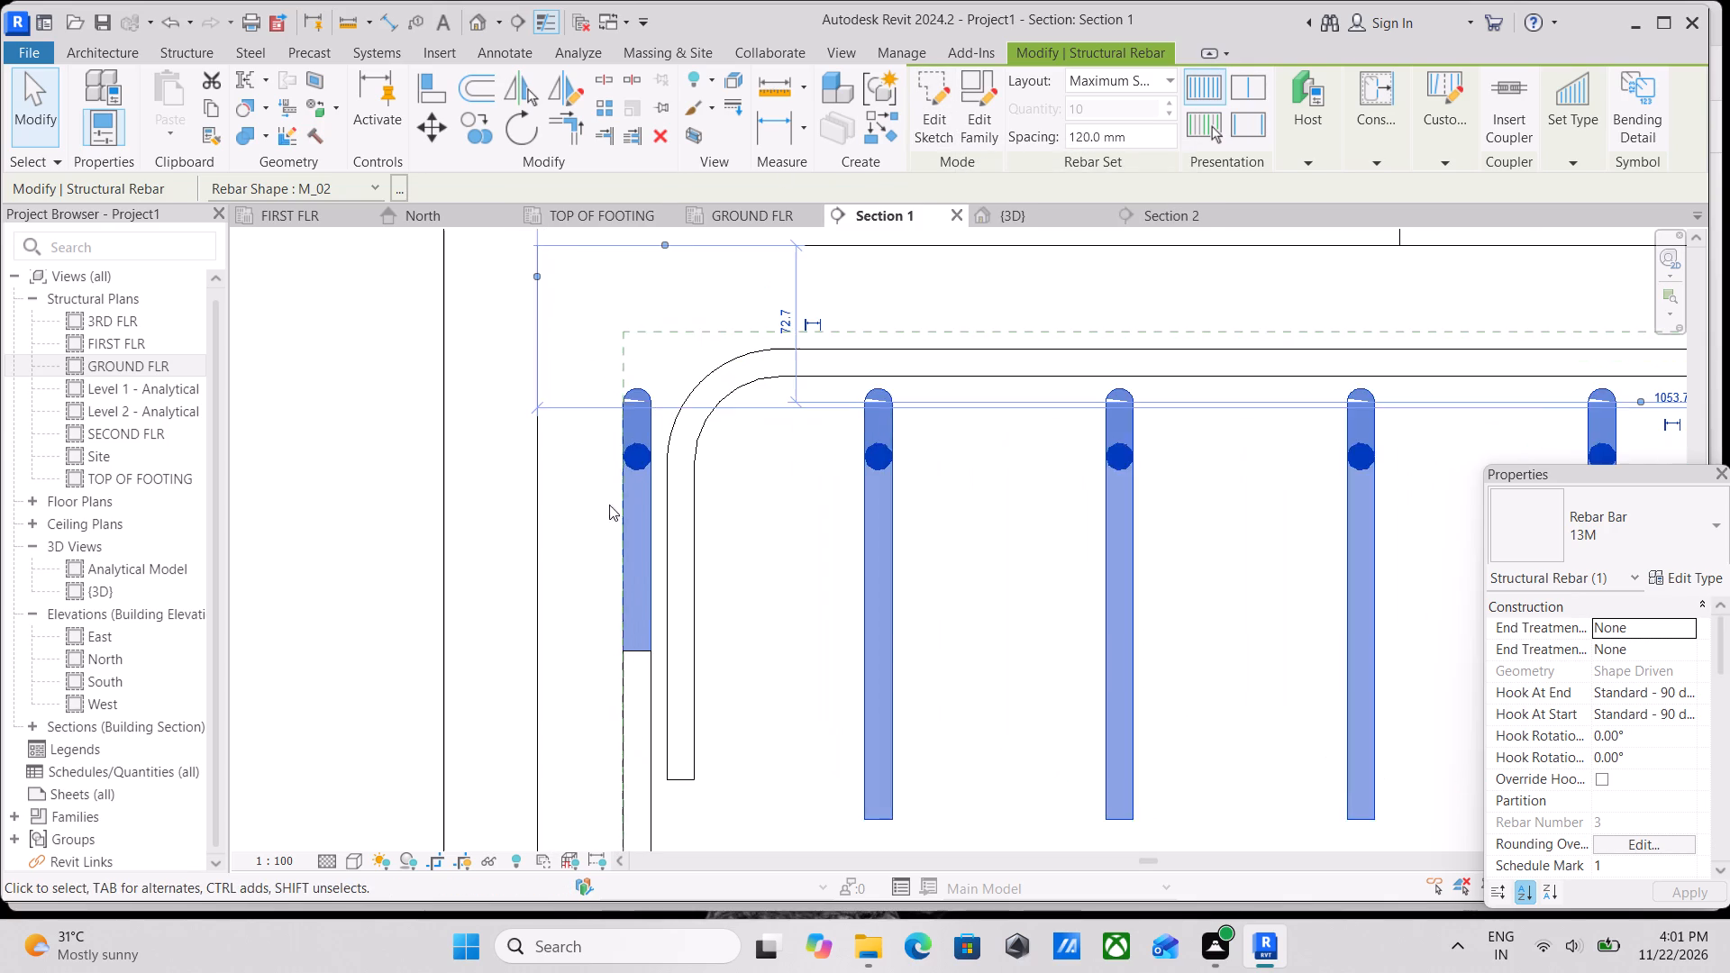
scroll(627, 464, down, 2)
middle_drag(627, 464, 456, 411)
scroll(807, 499, down, 5)
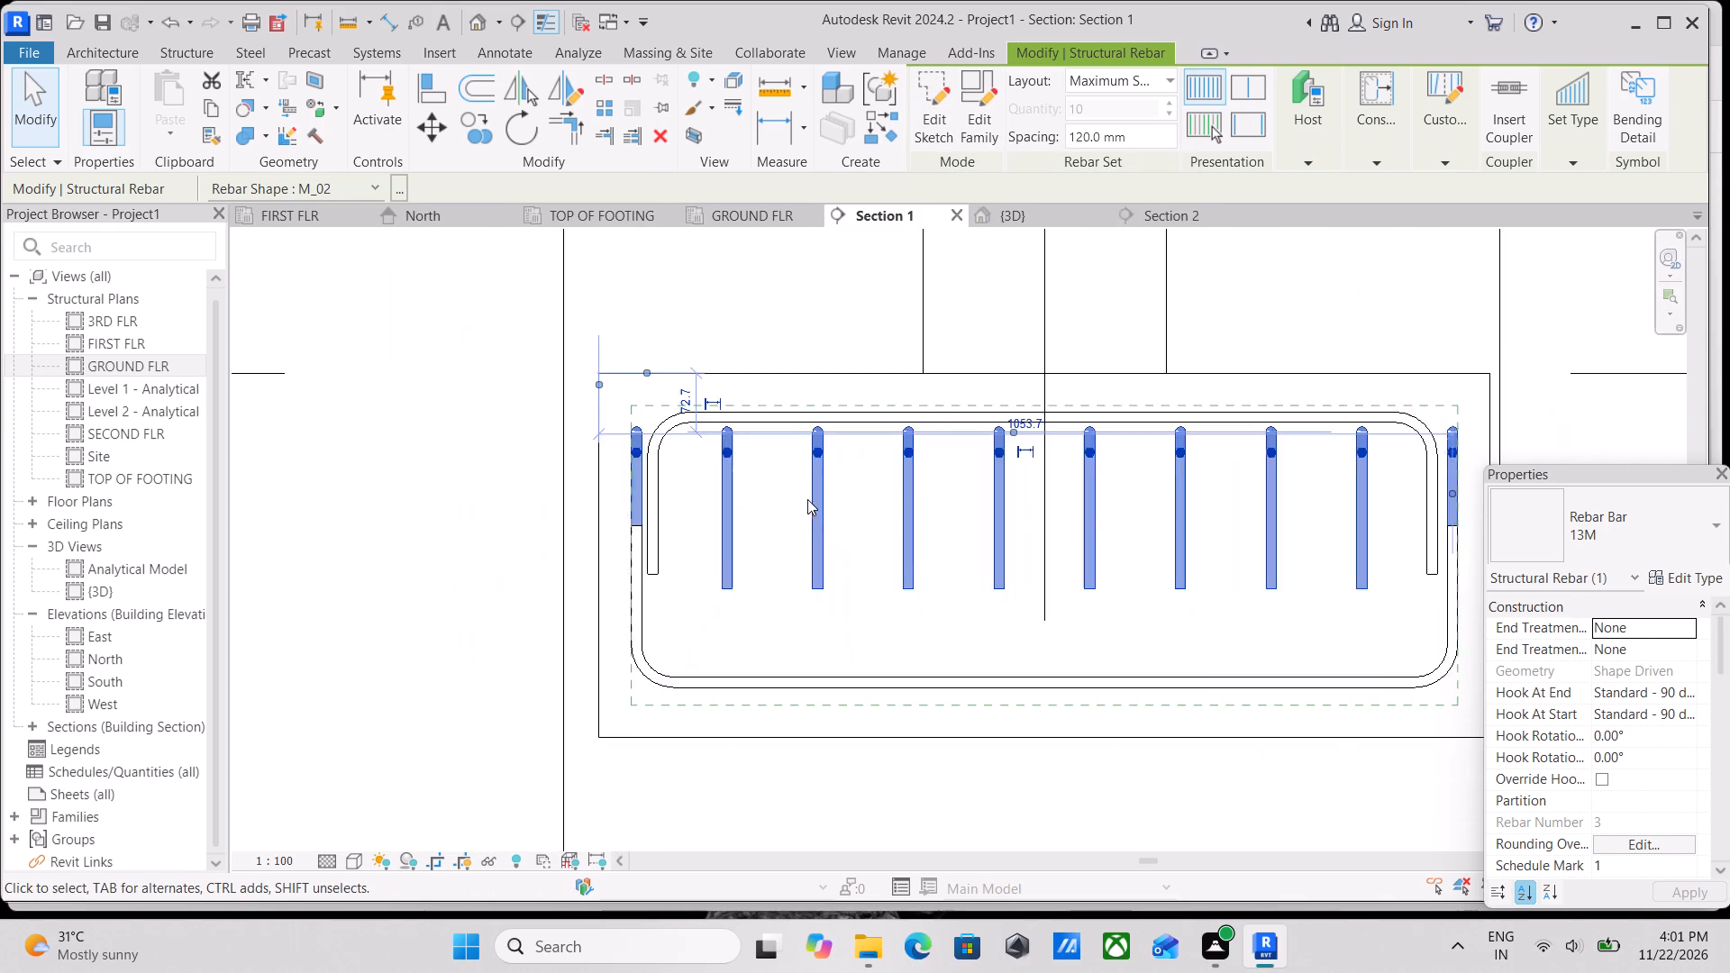
scroll(810, 501, down, 4)
middle_drag(788, 502, 688, 501)
scroll(1087, 509, up, 7)
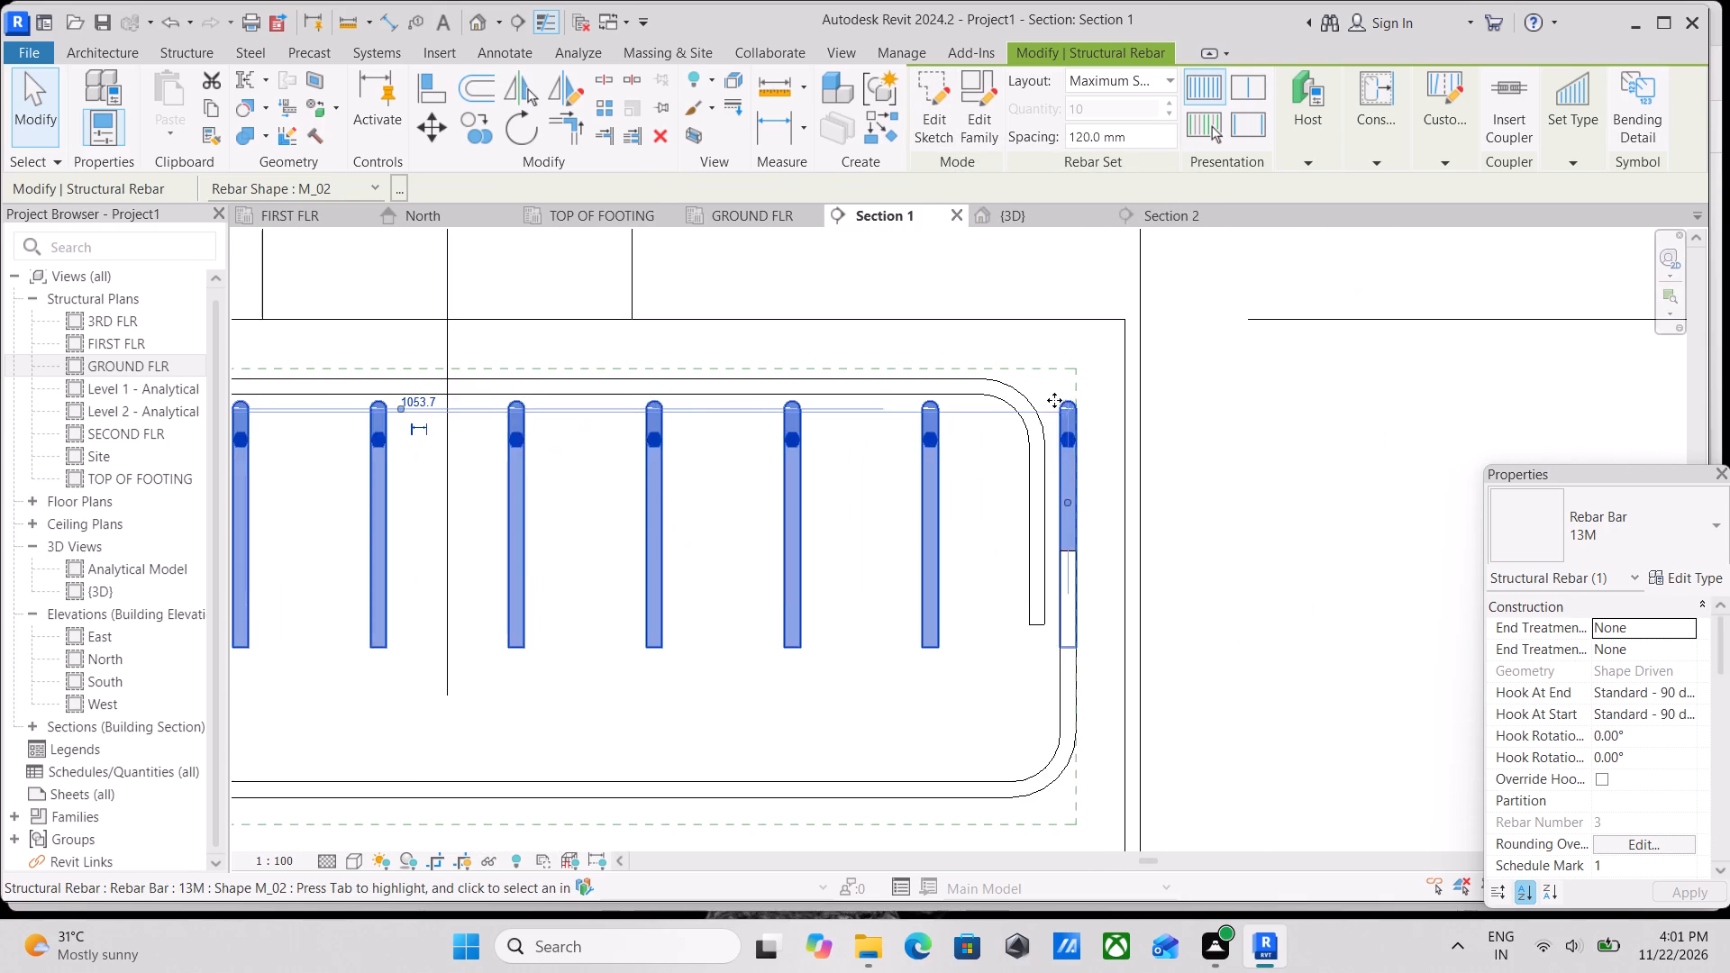
scroll(1054, 402, up, 5)
scroll(889, 481, down, 3)
middle_drag(871, 481, 880, 486)
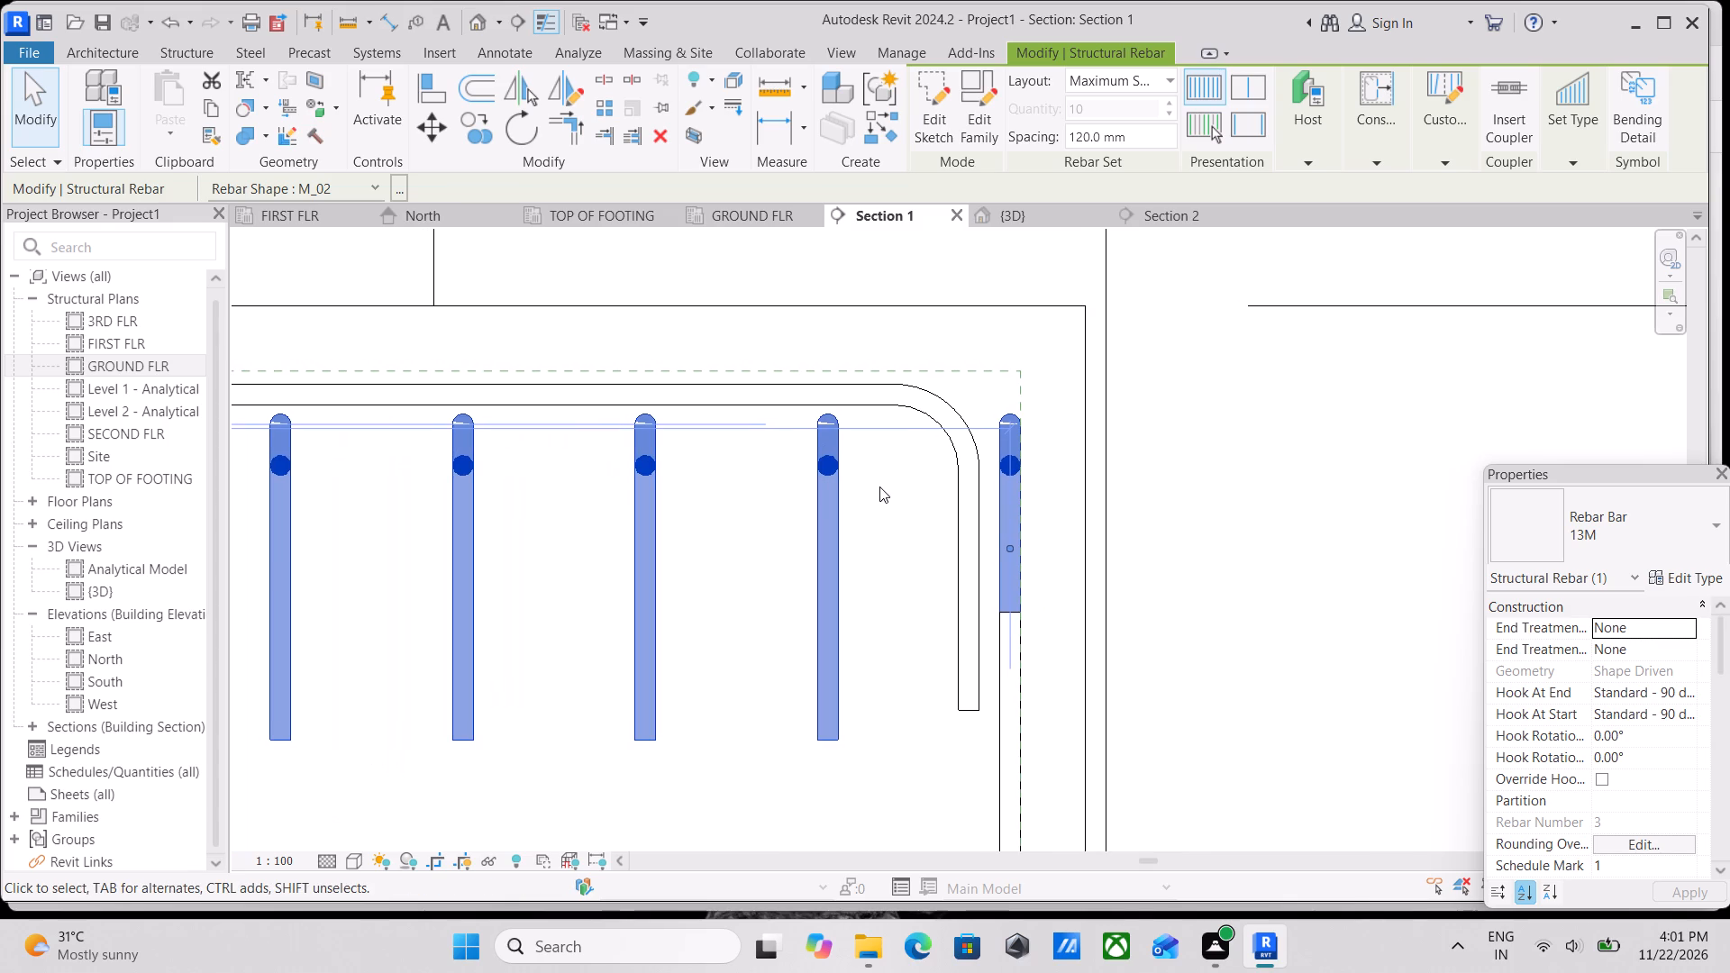
key(Escape)
click(838, 462)
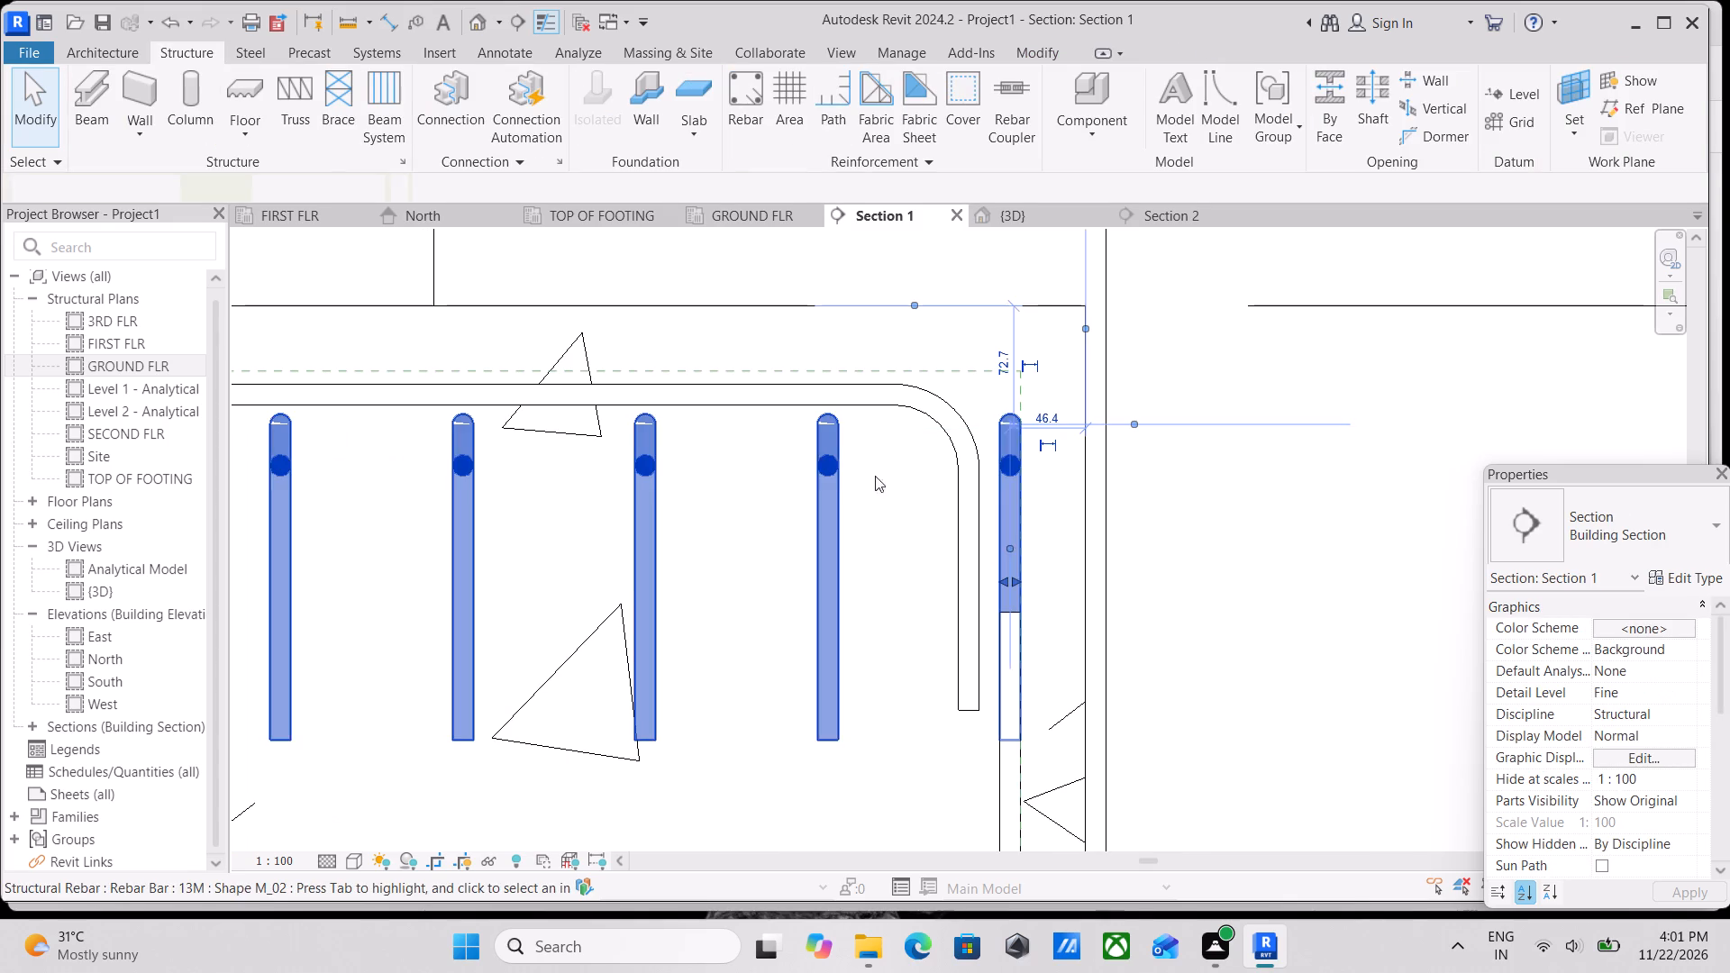
drag(1001, 576, 936, 577)
scroll(925, 575, down, 1)
middle_drag(925, 574, 1015, 541)
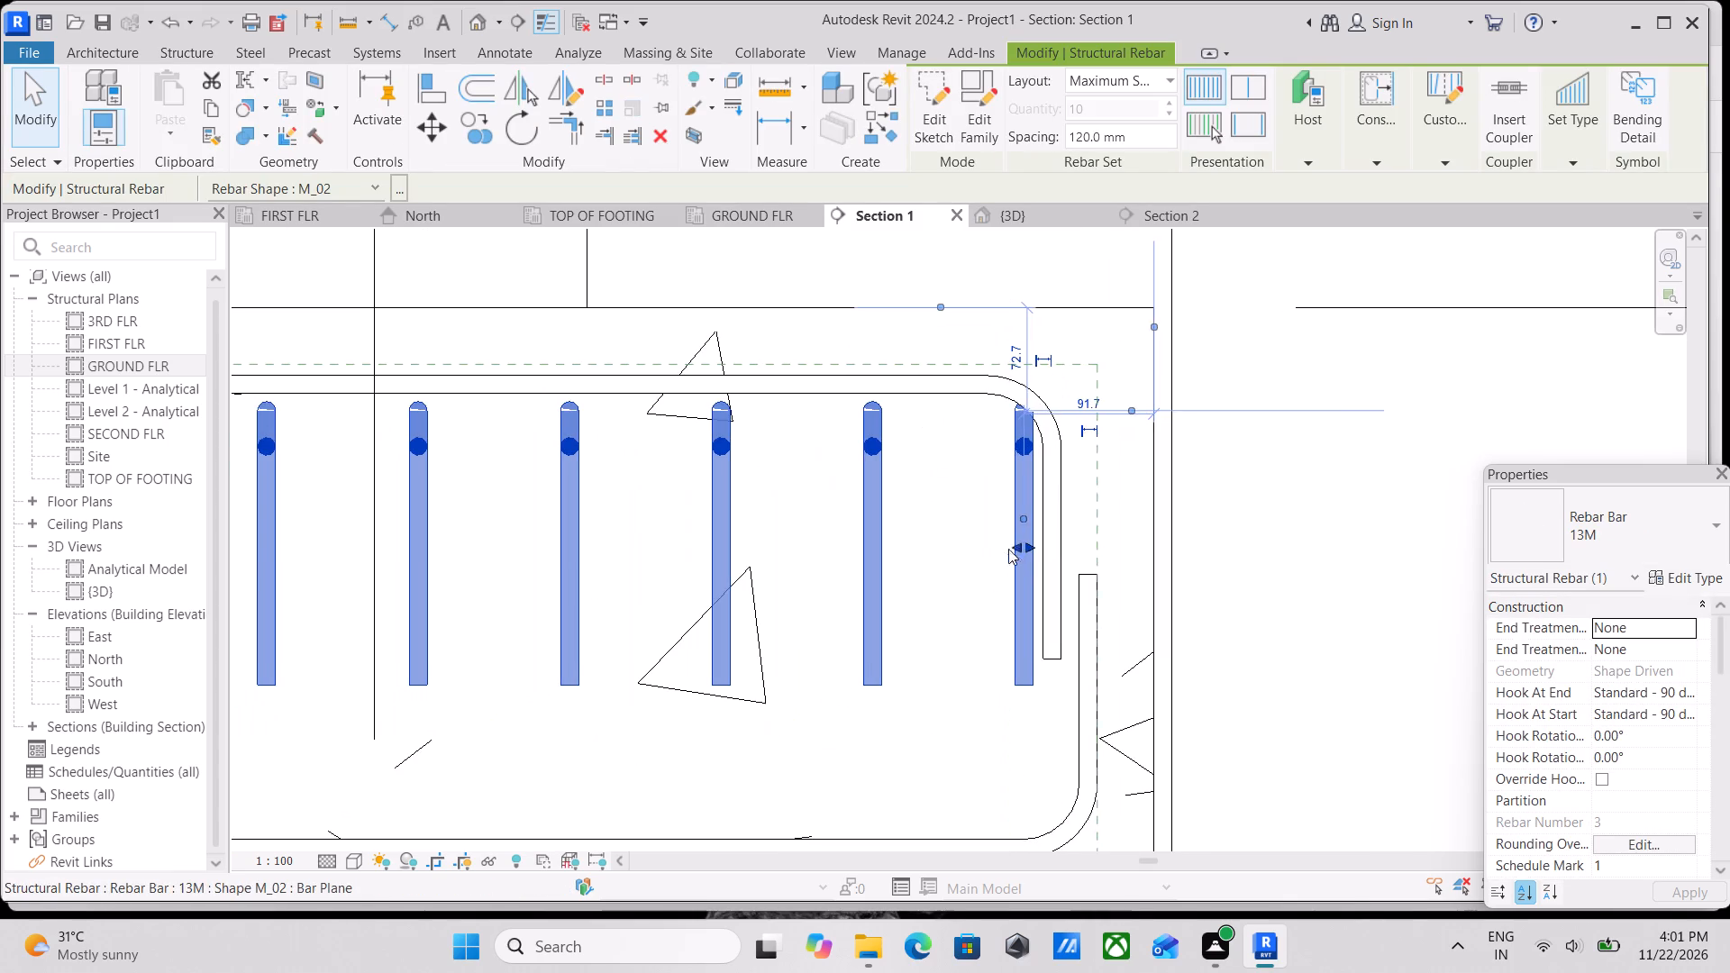
scroll(981, 577, up, 2)
drag(1019, 538, 994, 538)
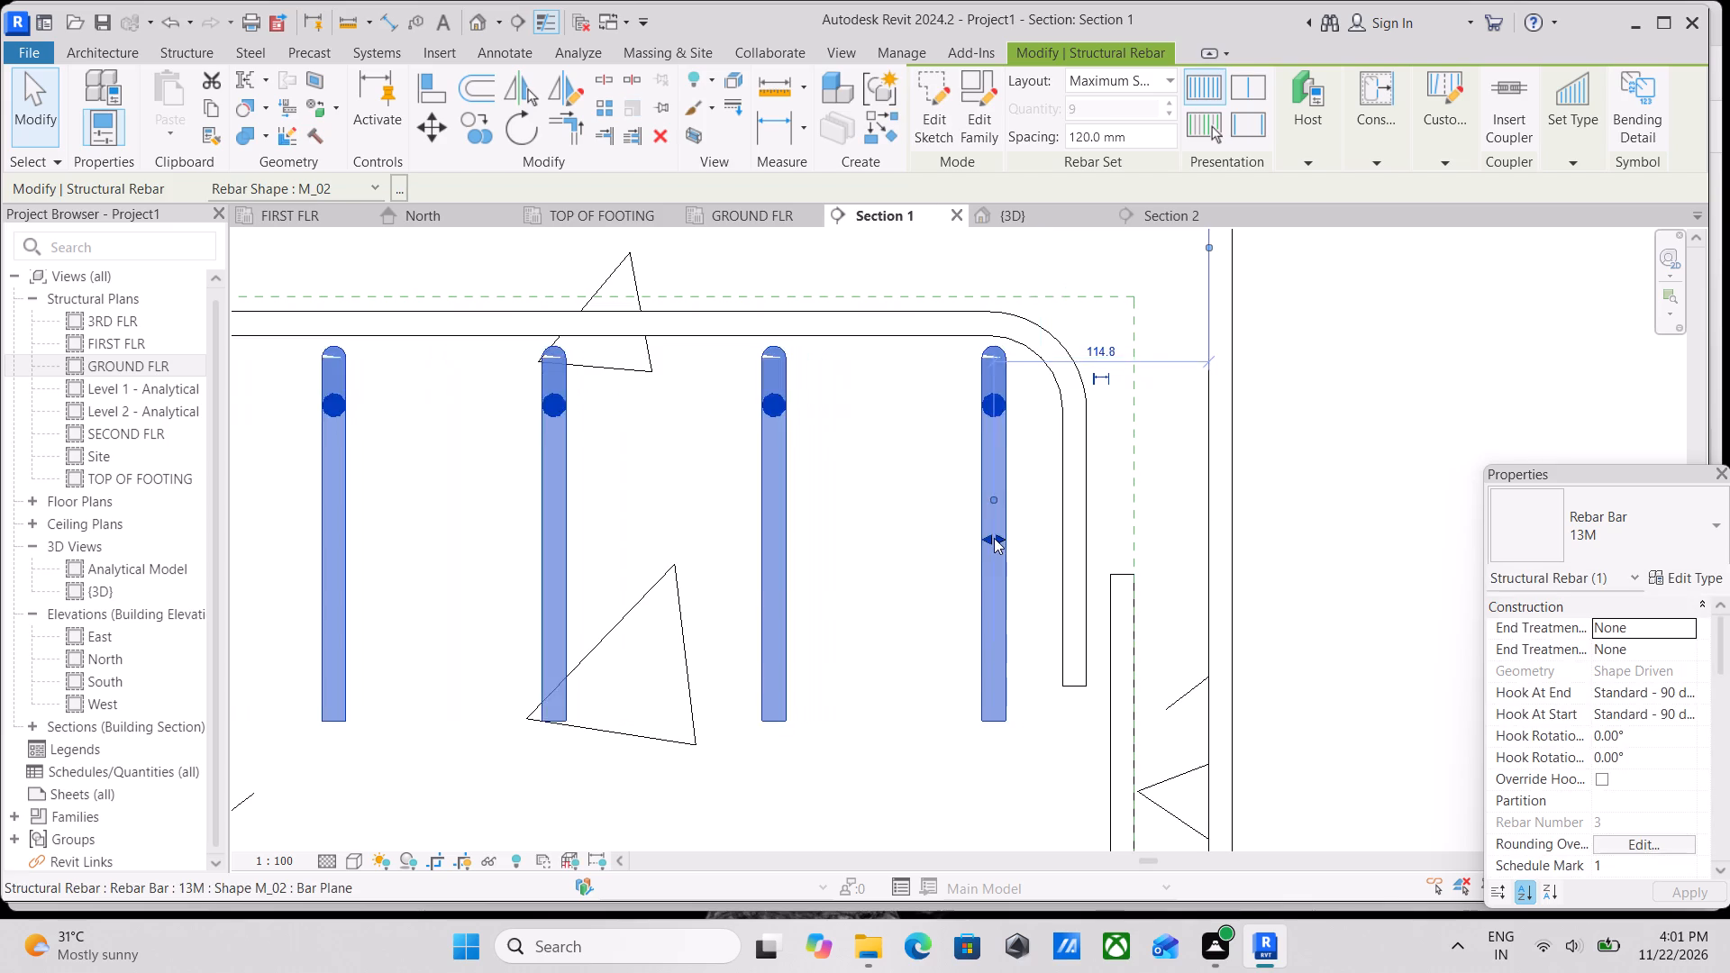
Pull the cross-direction set's first bar inward so it sits just inside the top bar's left vertical leg.
scroll(994, 538, down, 4)
middle_drag(802, 533, 1304, 474)
middle_drag(775, 510, 928, 516)
scroll(639, 486, up, 1)
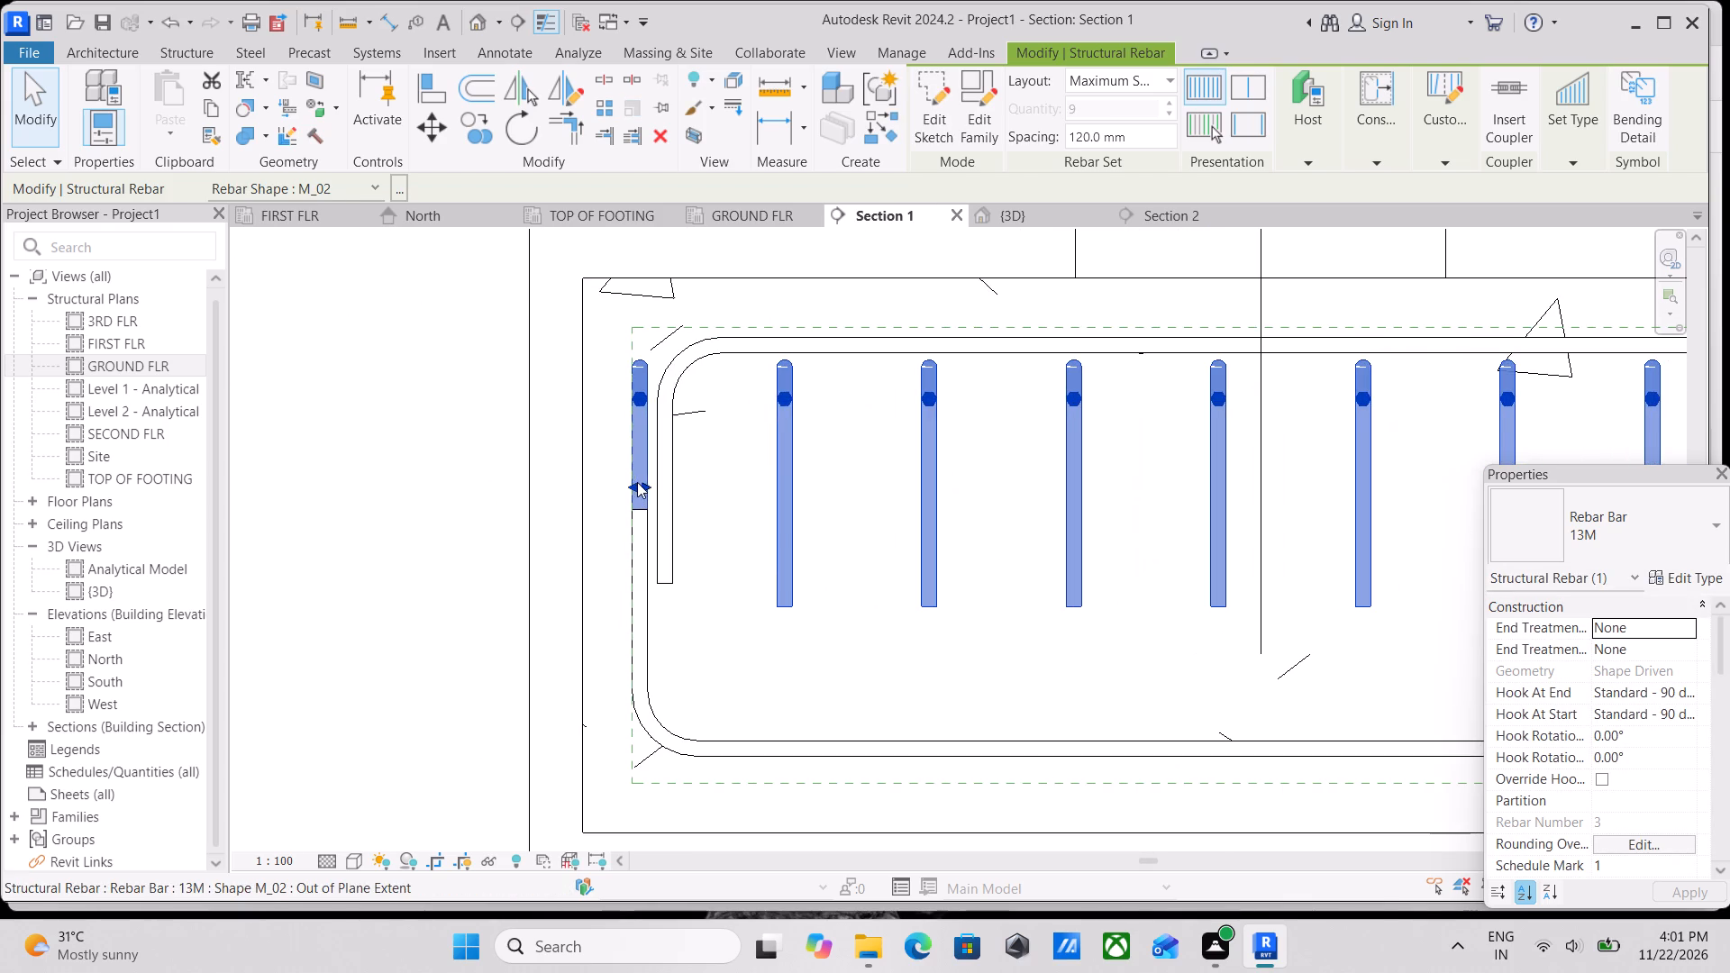
drag(637, 482, 713, 491)
scroll(824, 514, down, 2)
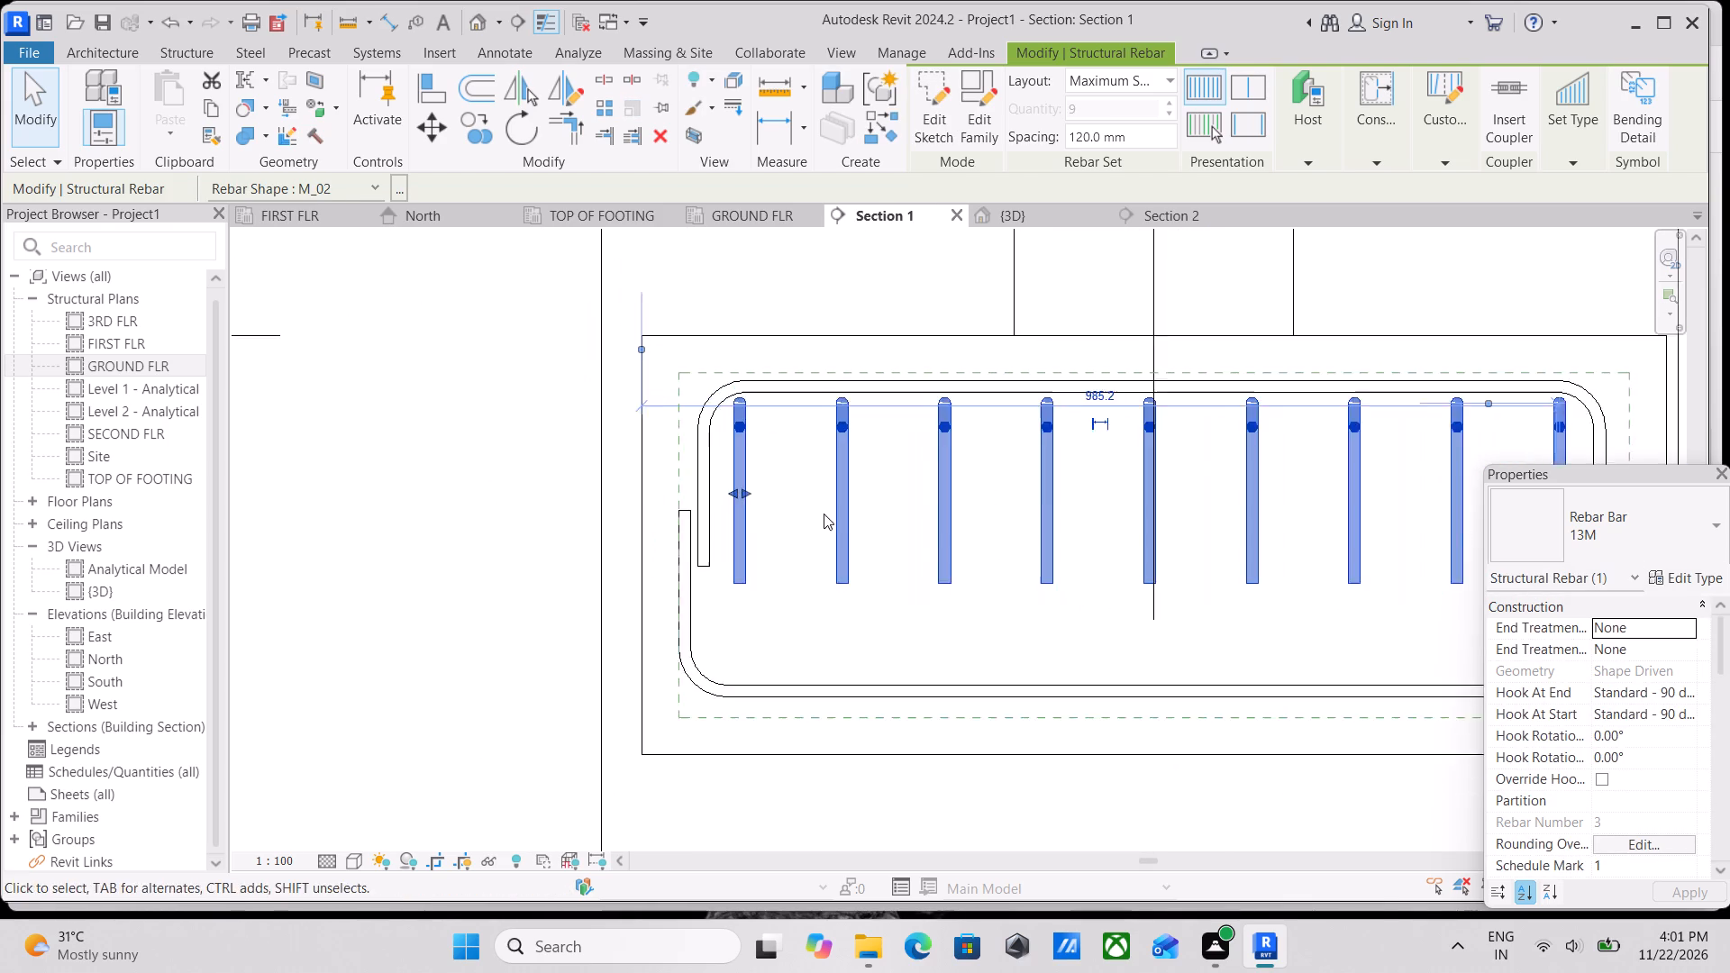
middle_drag(824, 514, 743, 424)
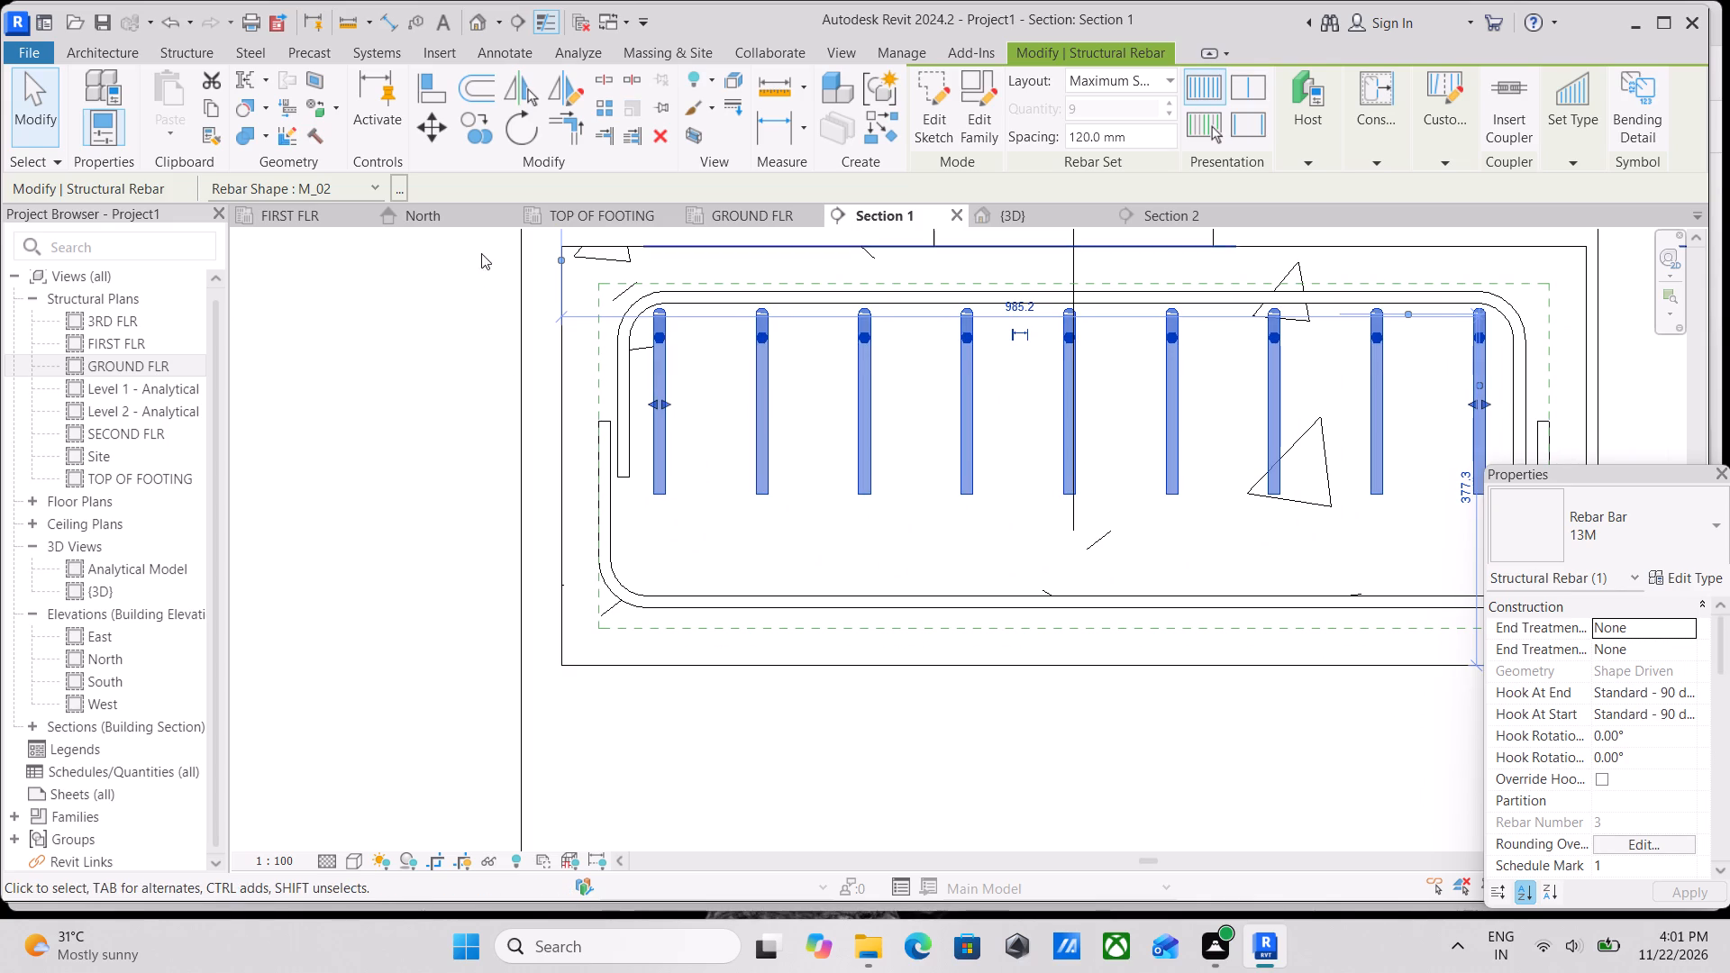
Set the footing's rebar cover to Interior (shells) - 19M to 57M <20 mm>.
click(613, 243)
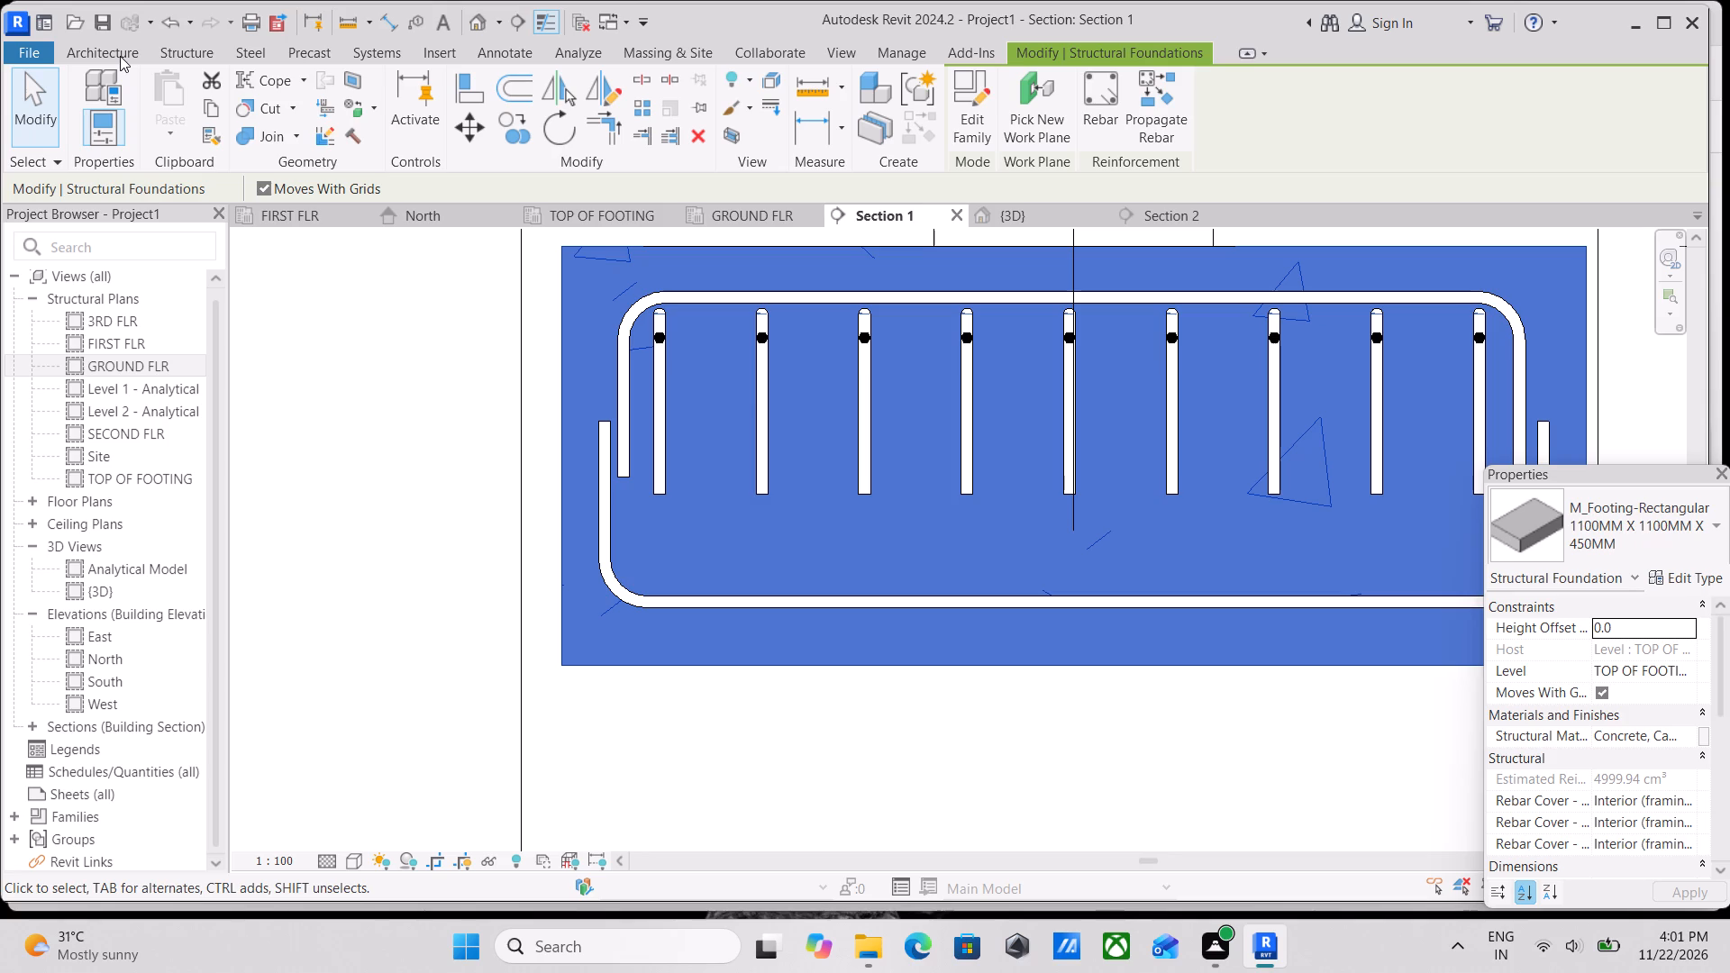
click(120, 56)
click(175, 50)
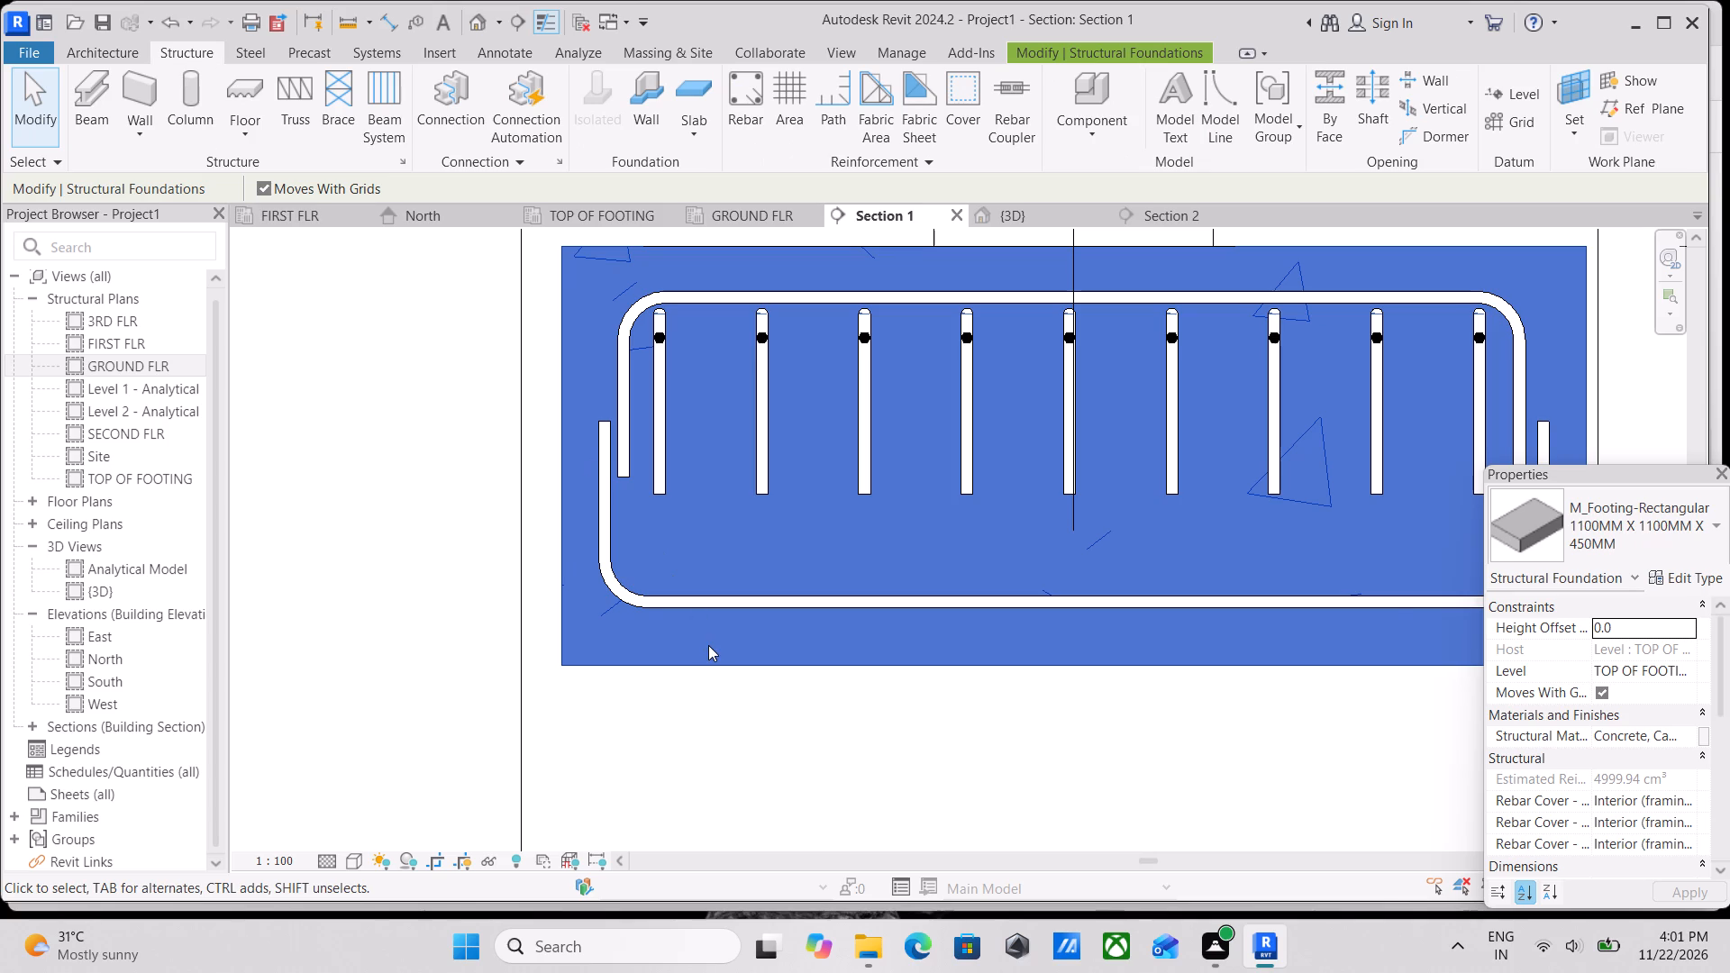
scroll(708, 639, down, 1)
middle_drag(708, 639, 598, 725)
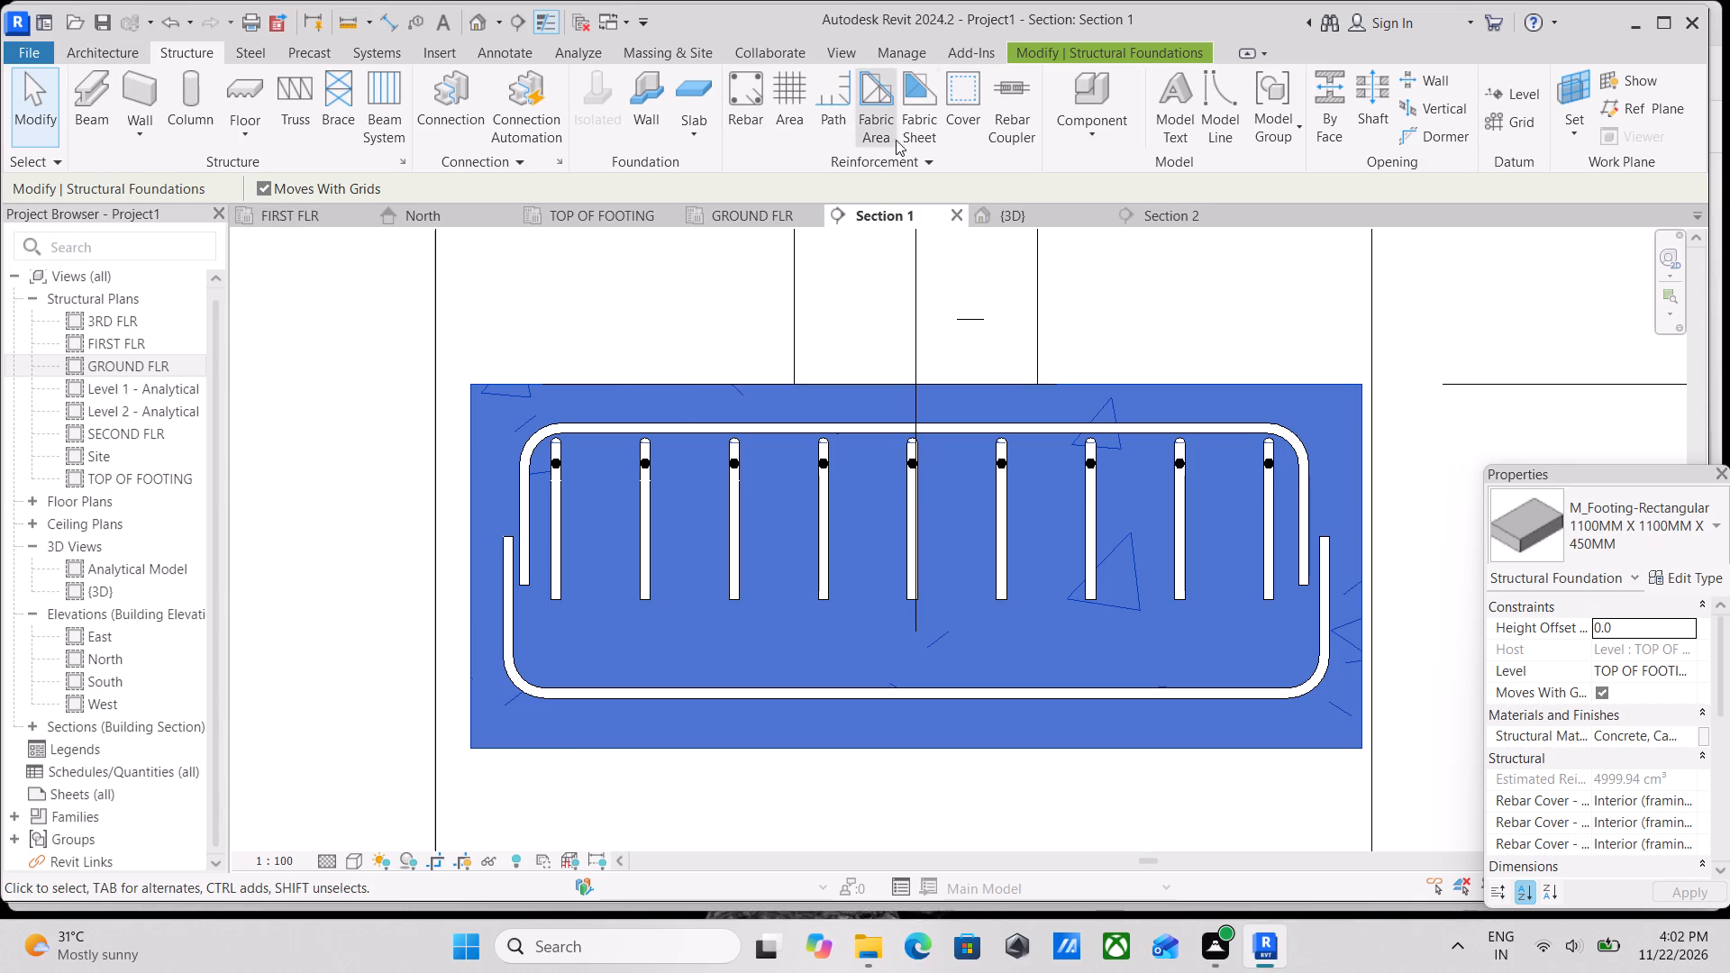
click(968, 96)
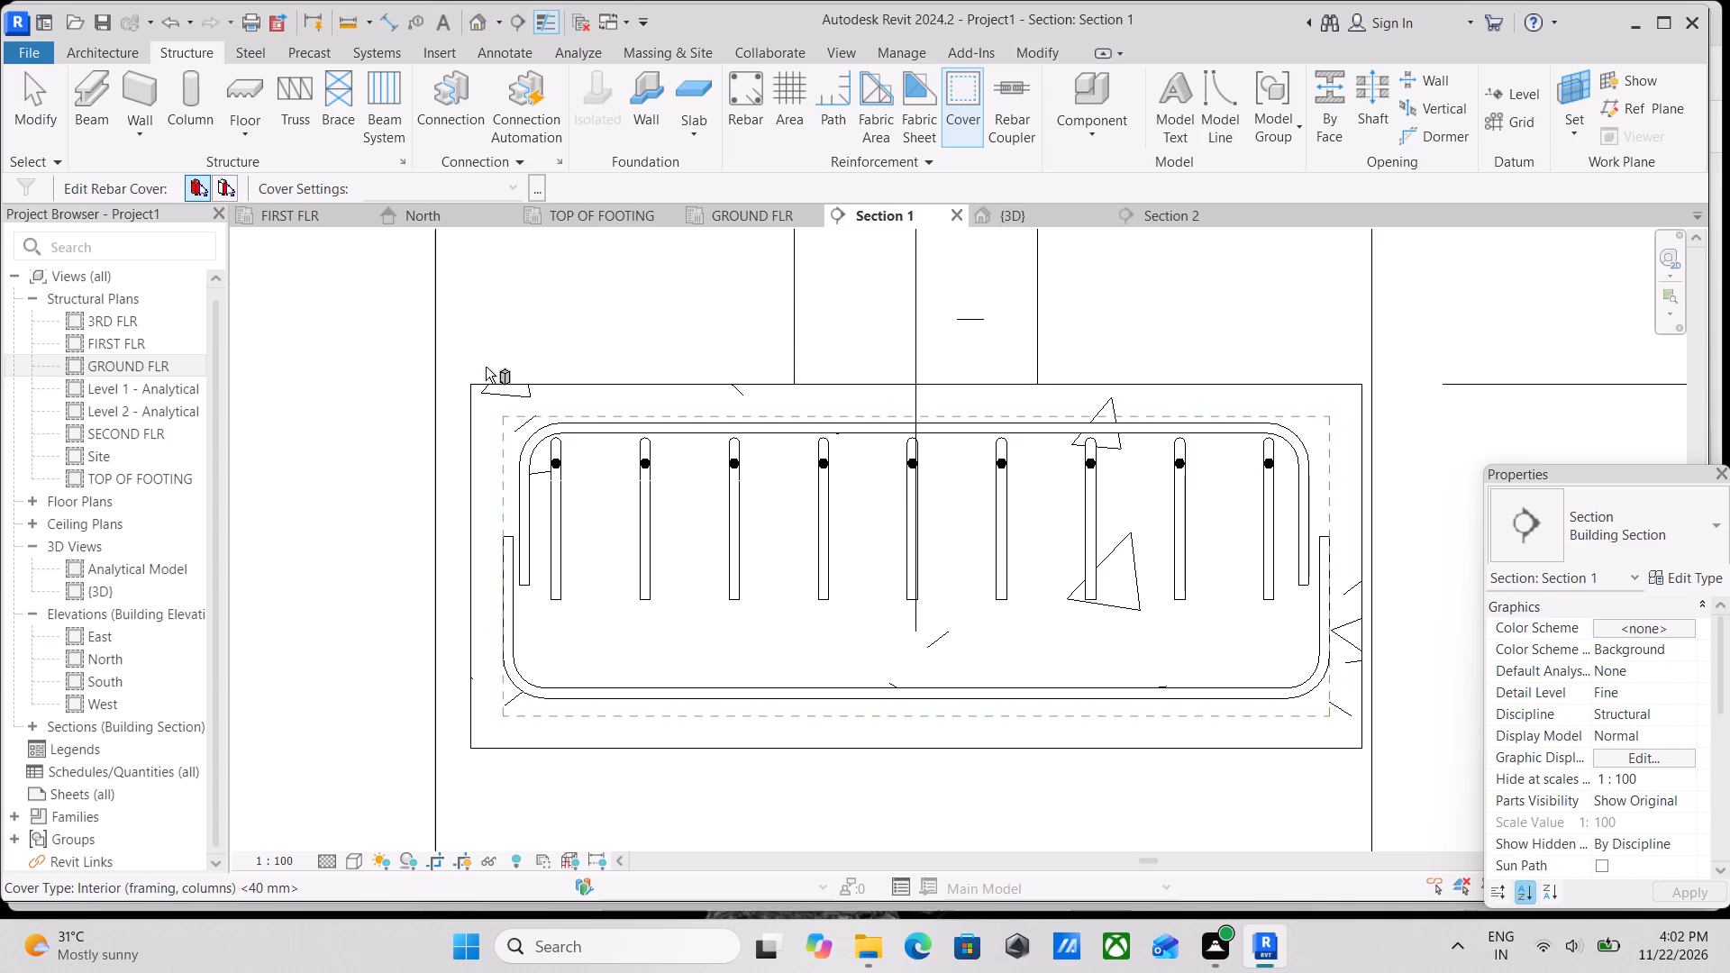
click(509, 386)
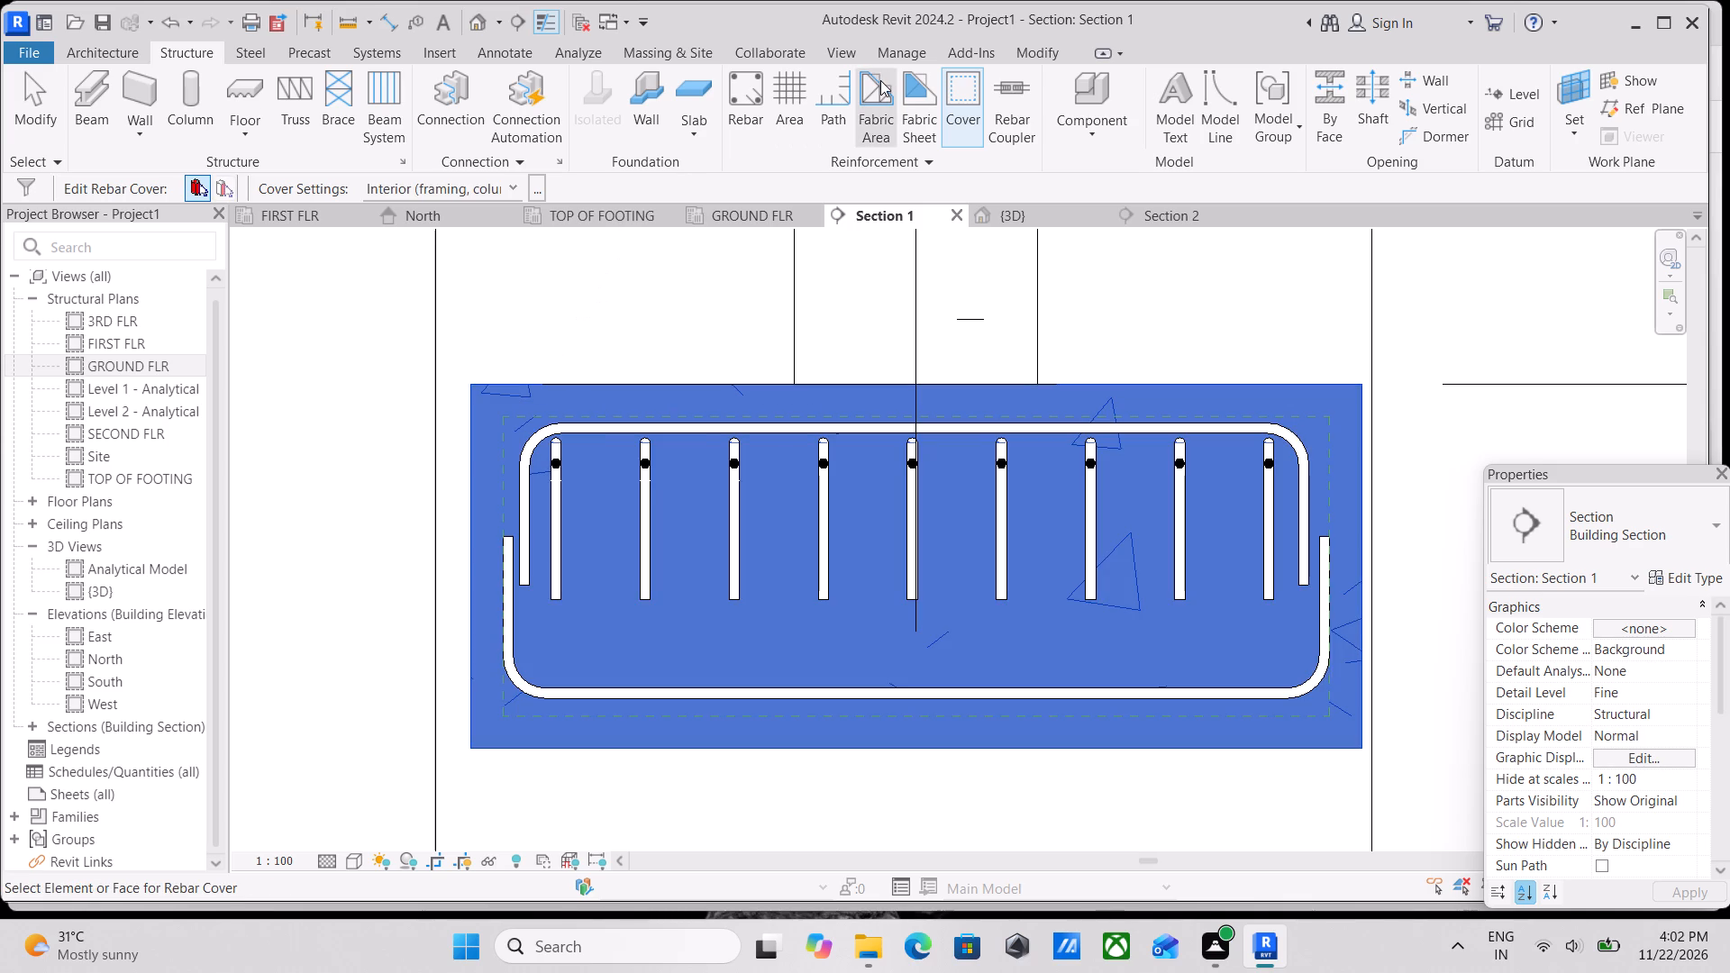
click(510, 196)
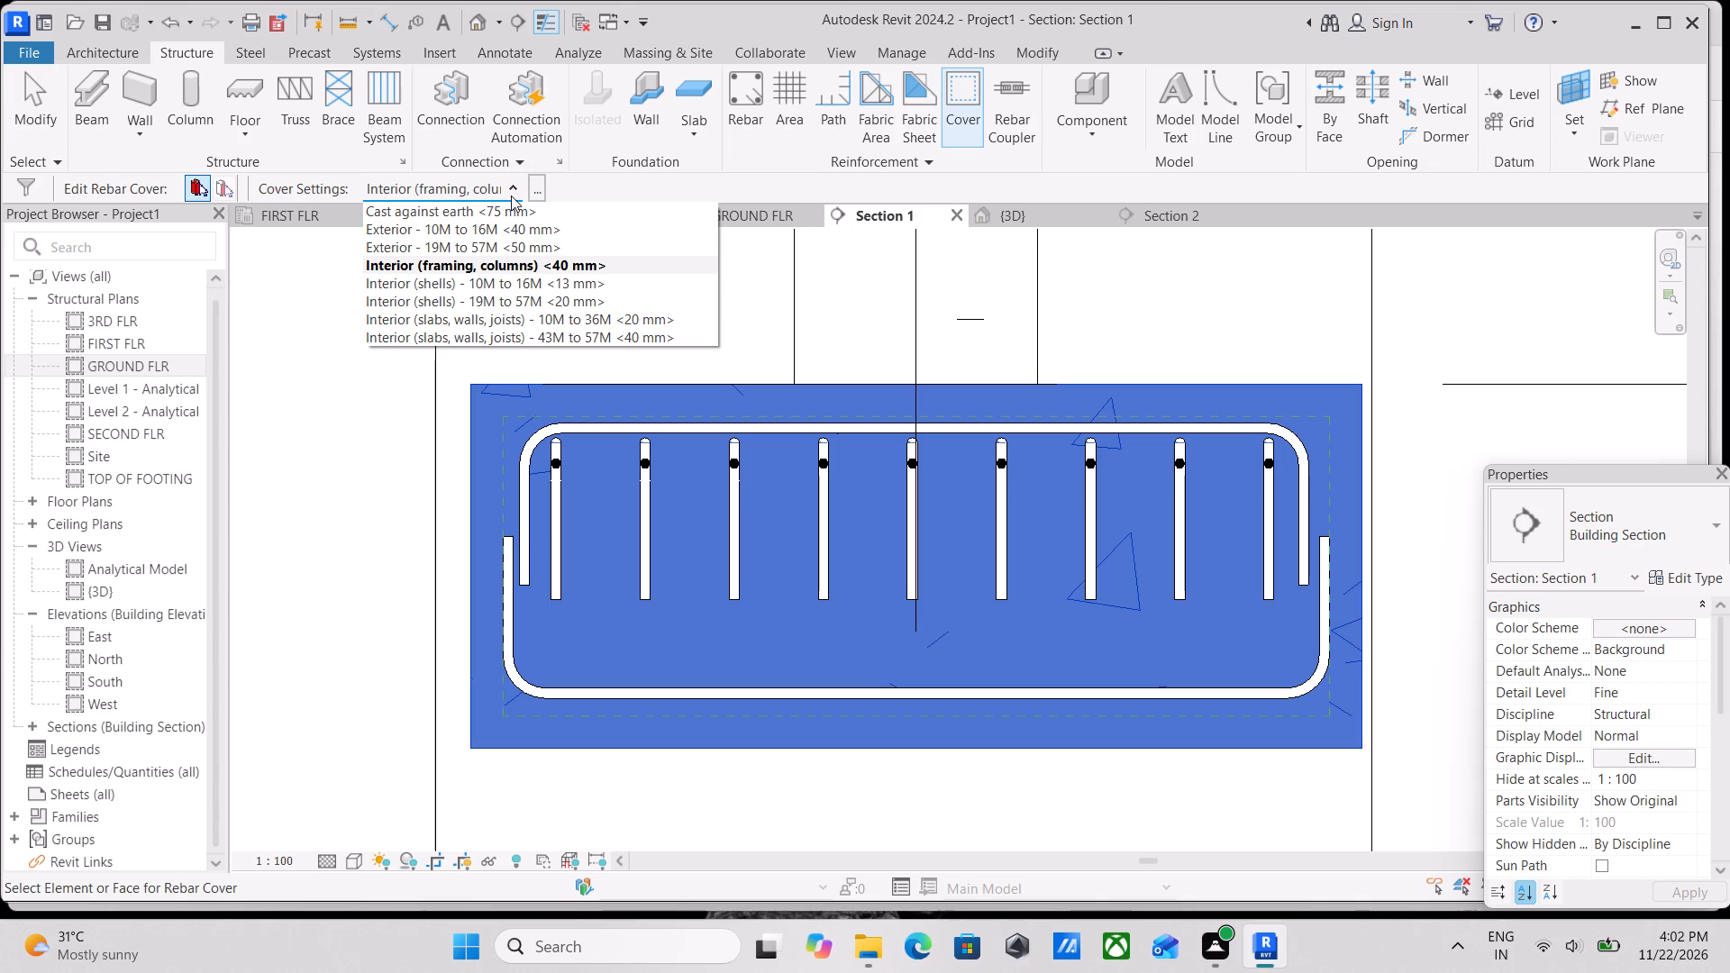
click(596, 298)
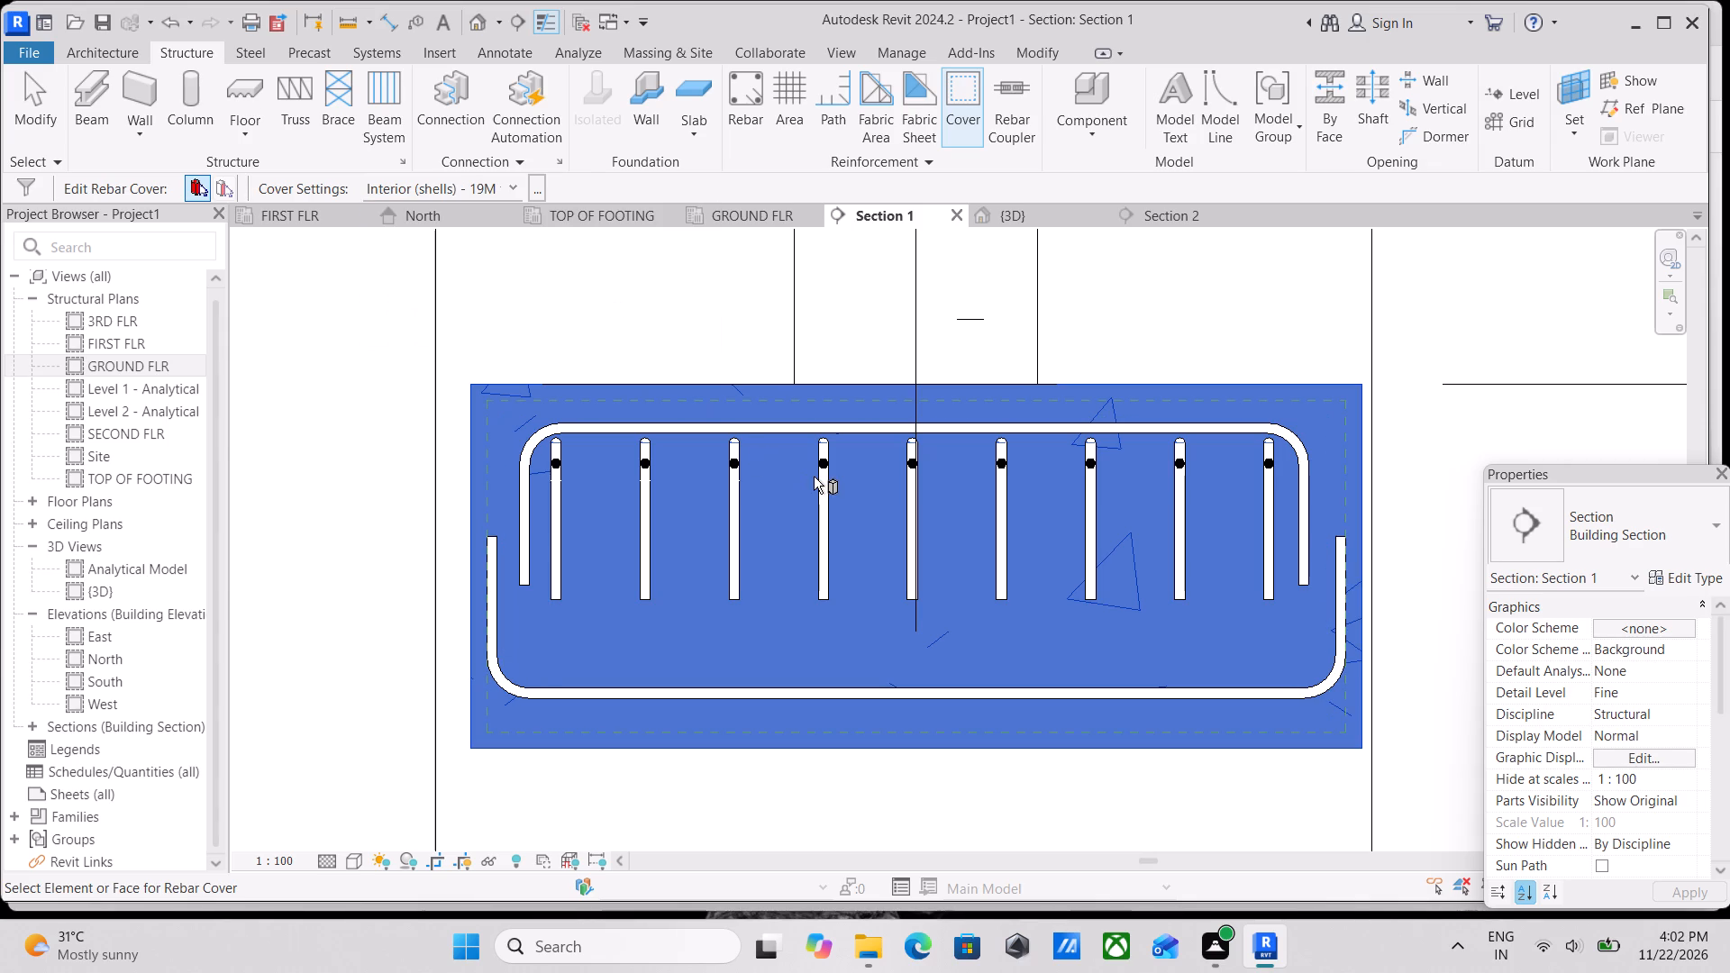
scroll(814, 477, up, 4)
key(Escape)
scroll(842, 442, down, 2)
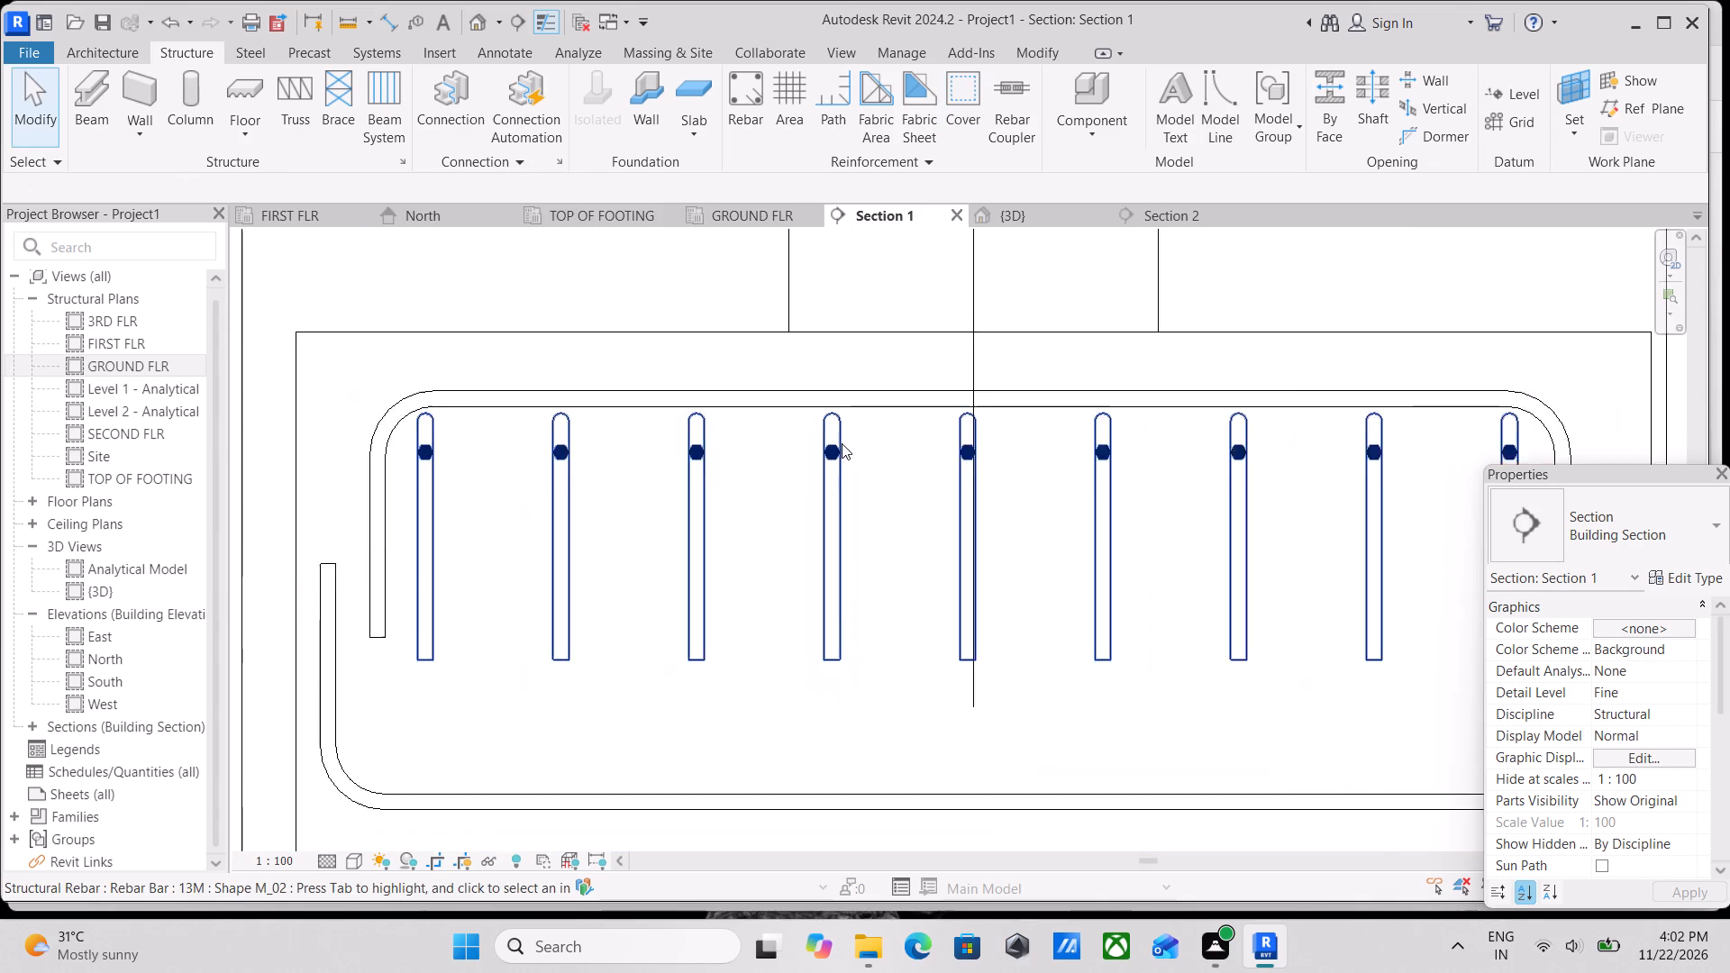
scroll(842, 443, down, 2)
key(Escape)
key(Escape)
Move the bottom U-shaped 13M rebar set down about 30 mm, close to the footing's lower cover line.
click(533, 429)
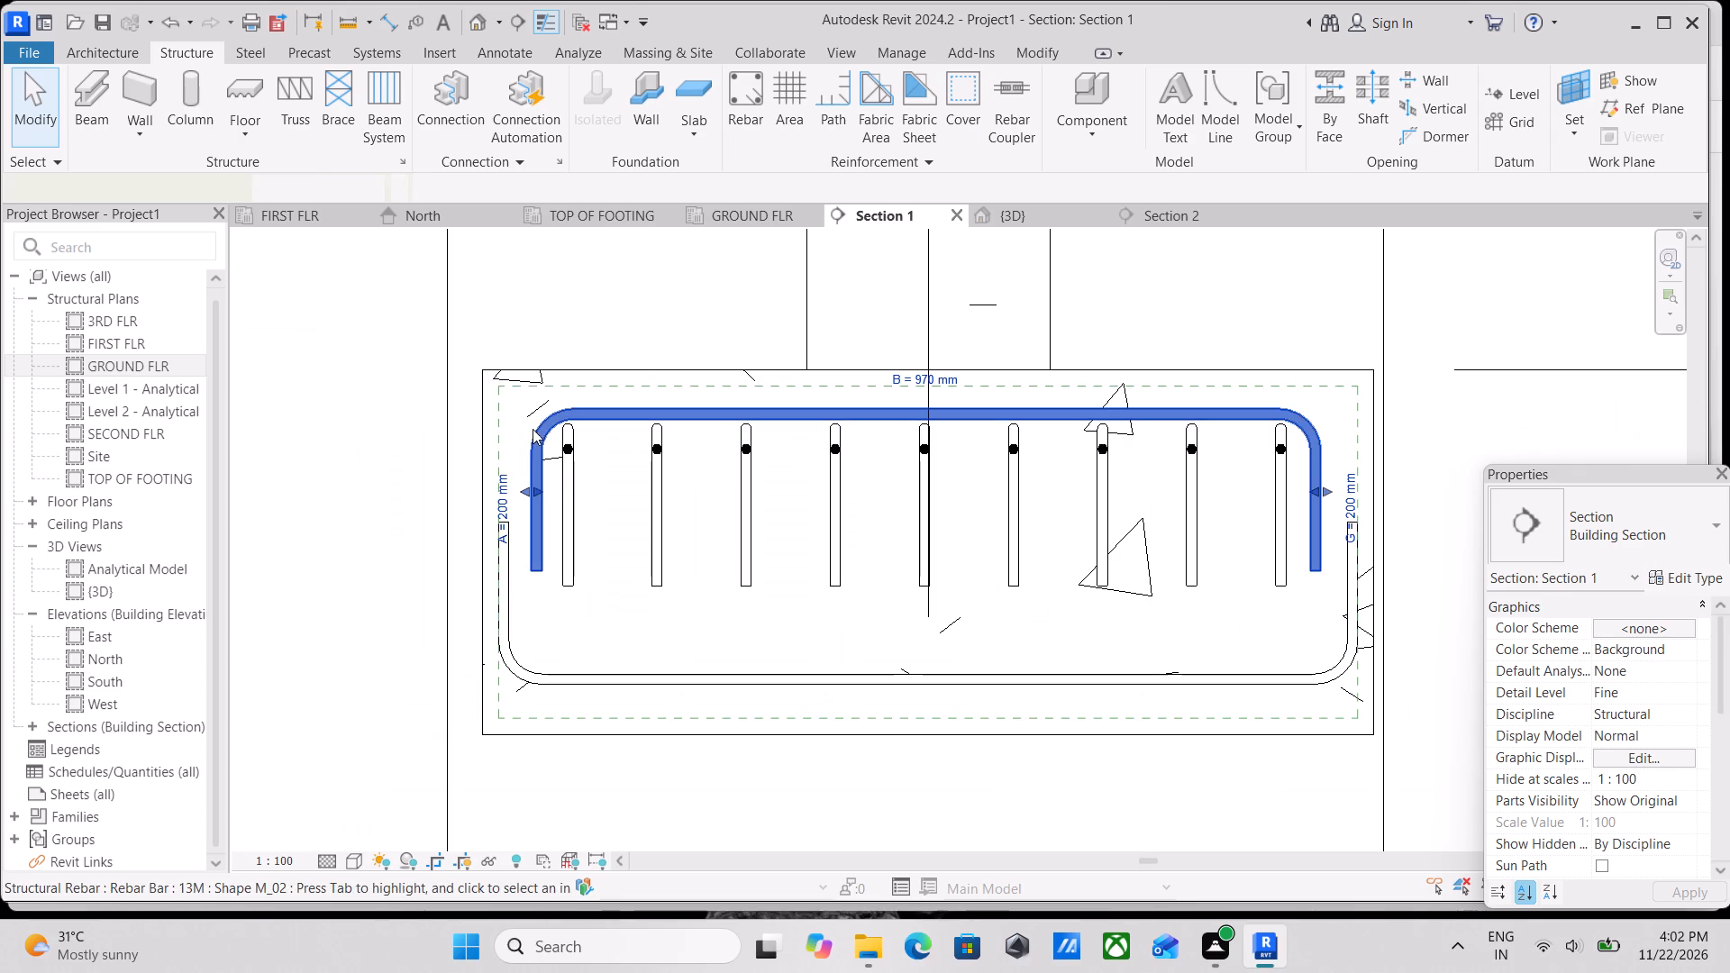
scroll(517, 474, up, 2)
scroll(556, 482, down, 1)
middle_drag(535, 469, 474, 410)
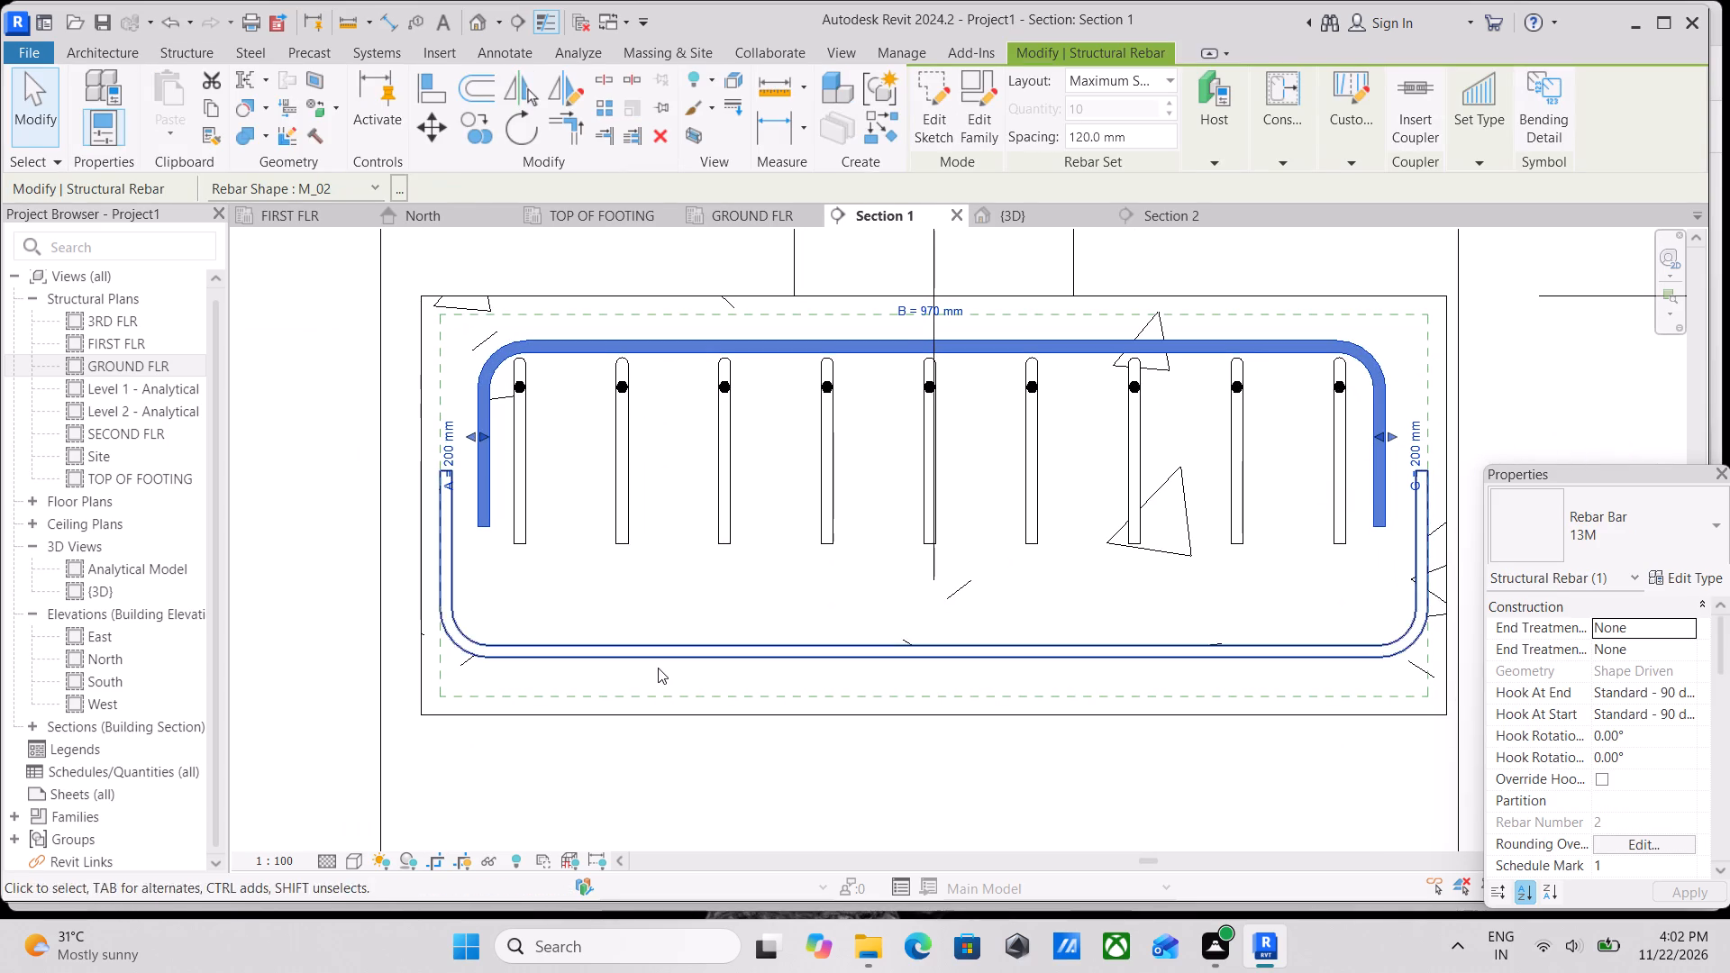
click(692, 651)
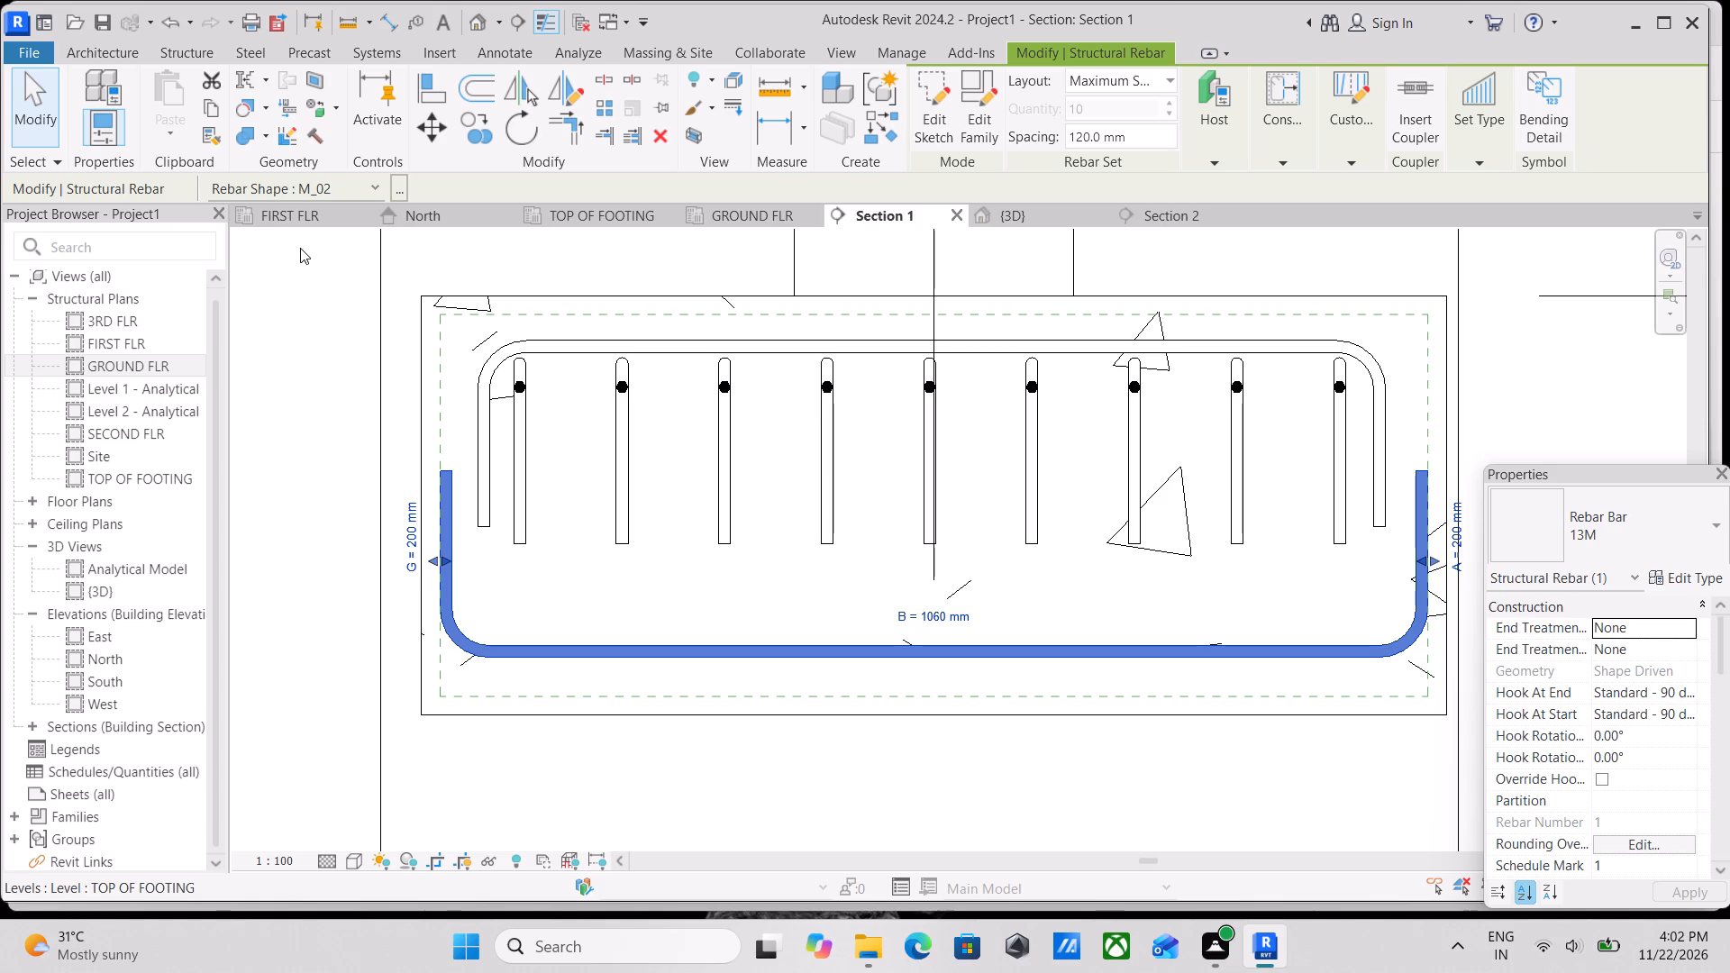
key(Down)
key(Down)
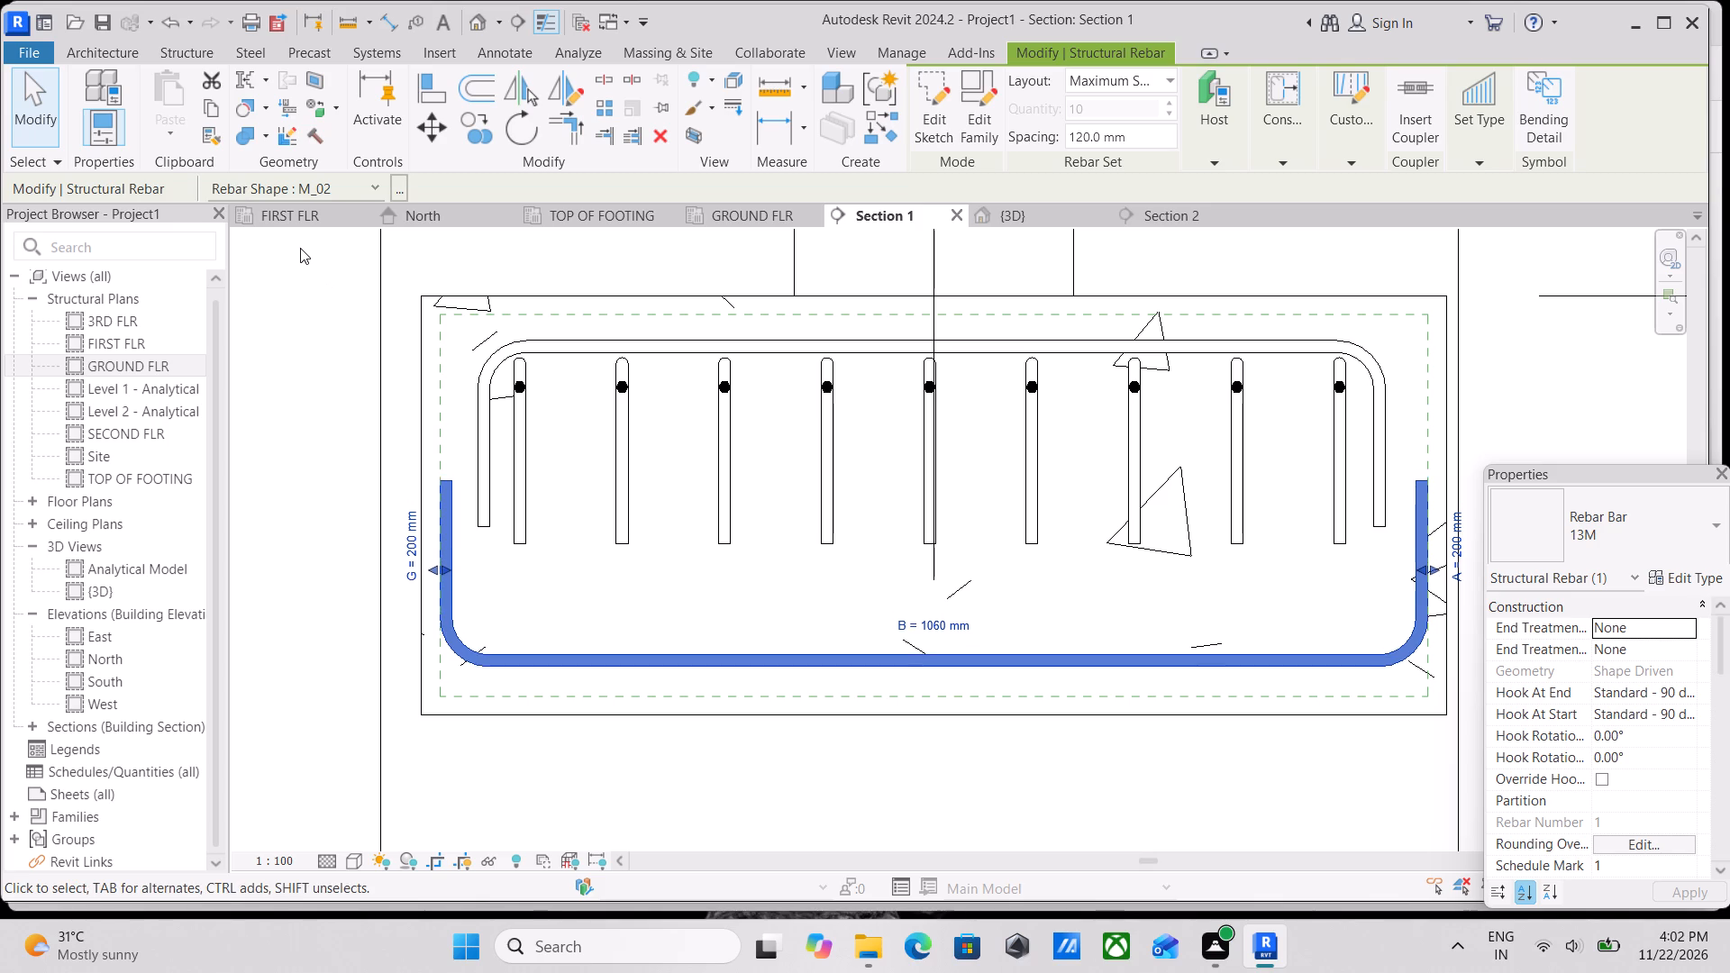
key(Down)
key(Down)
key(Down)
key(Down)
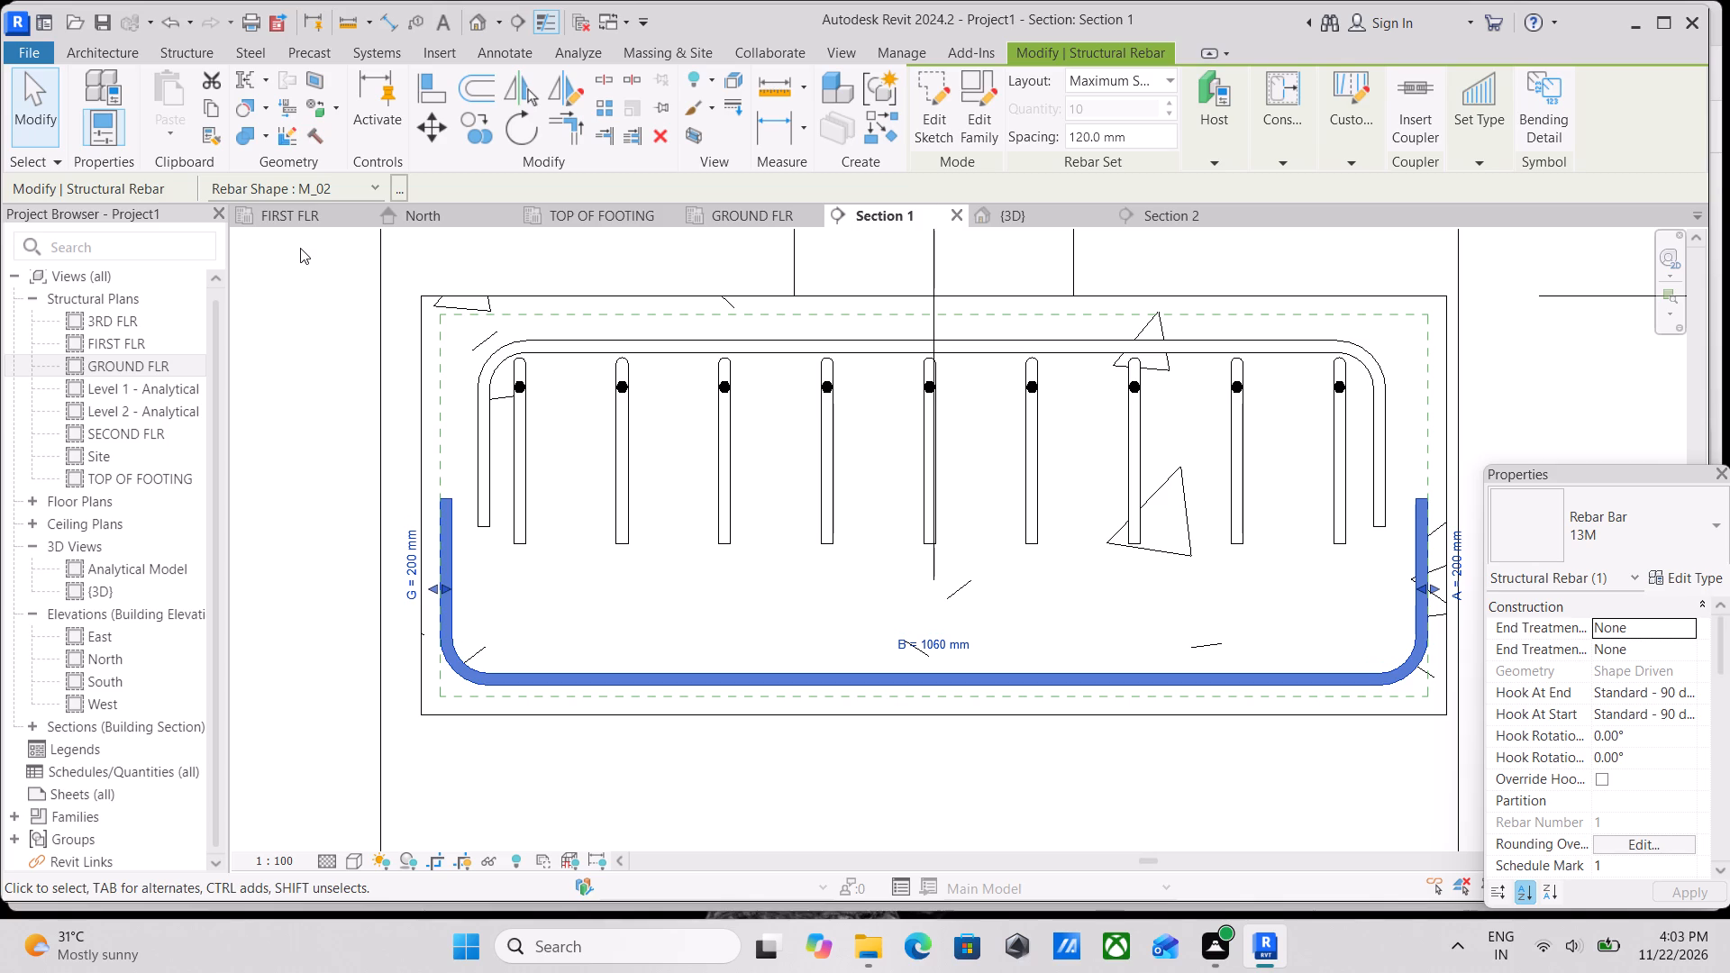
key(Escape)
Move the top U-shaped 13M rebar set up about 20 mm, close to the footing's upper cover line.
click(583, 351)
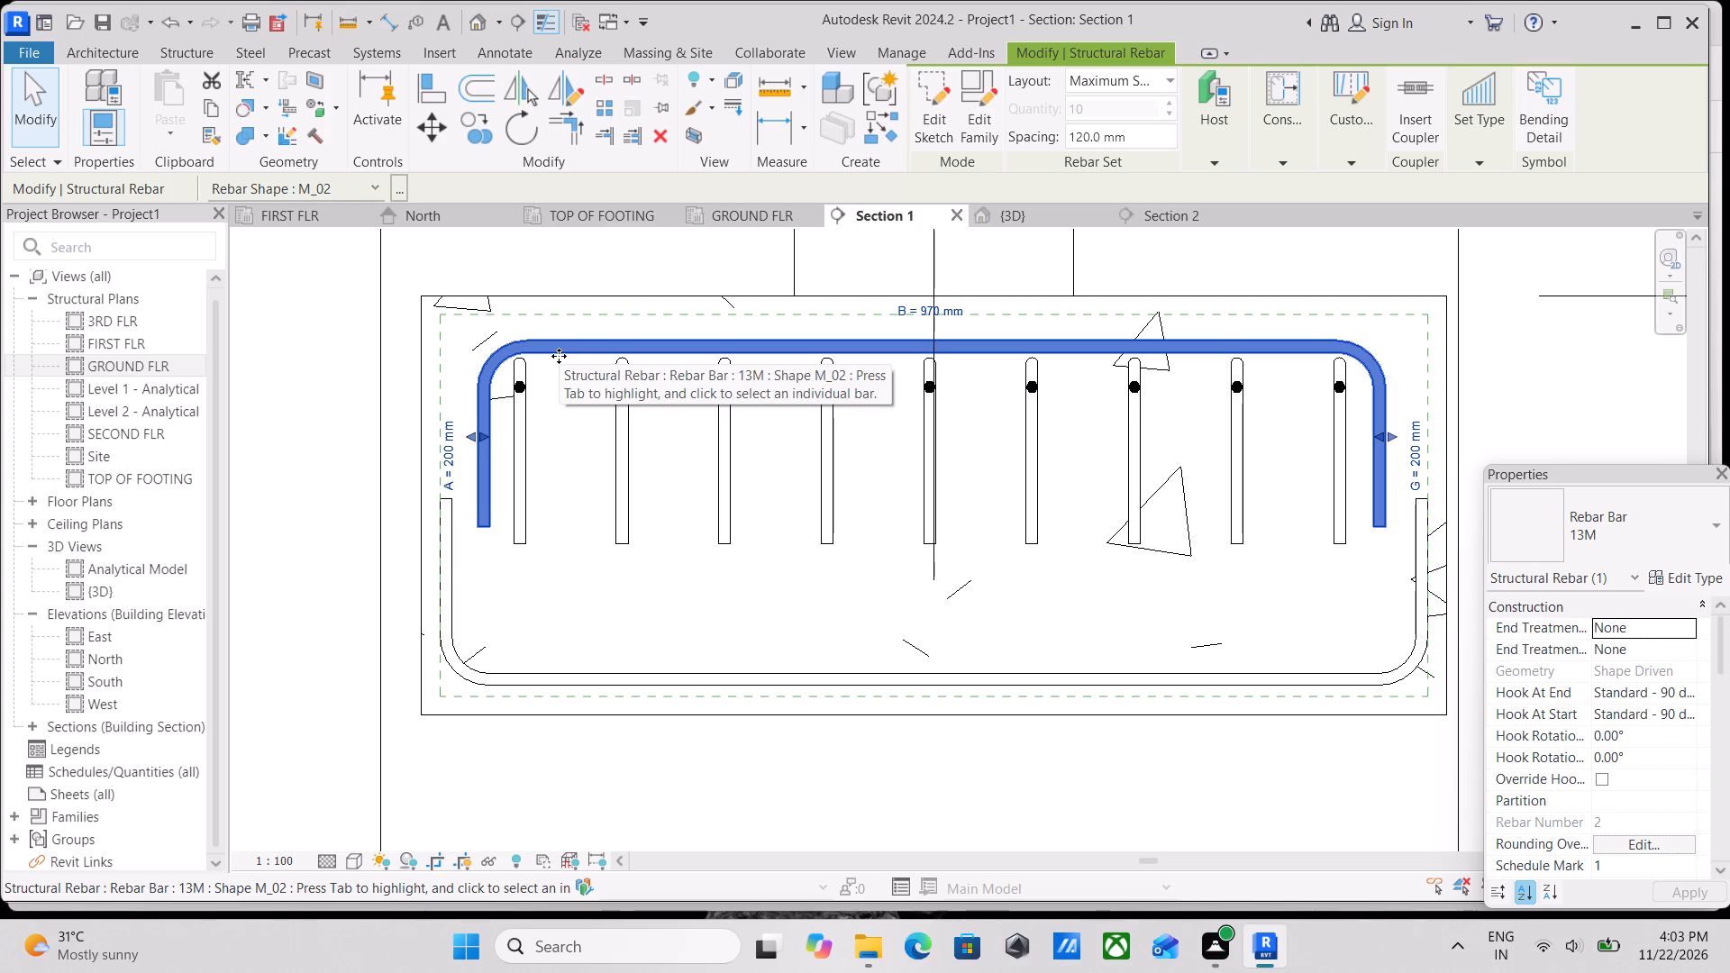
key(Up)
key(Up)
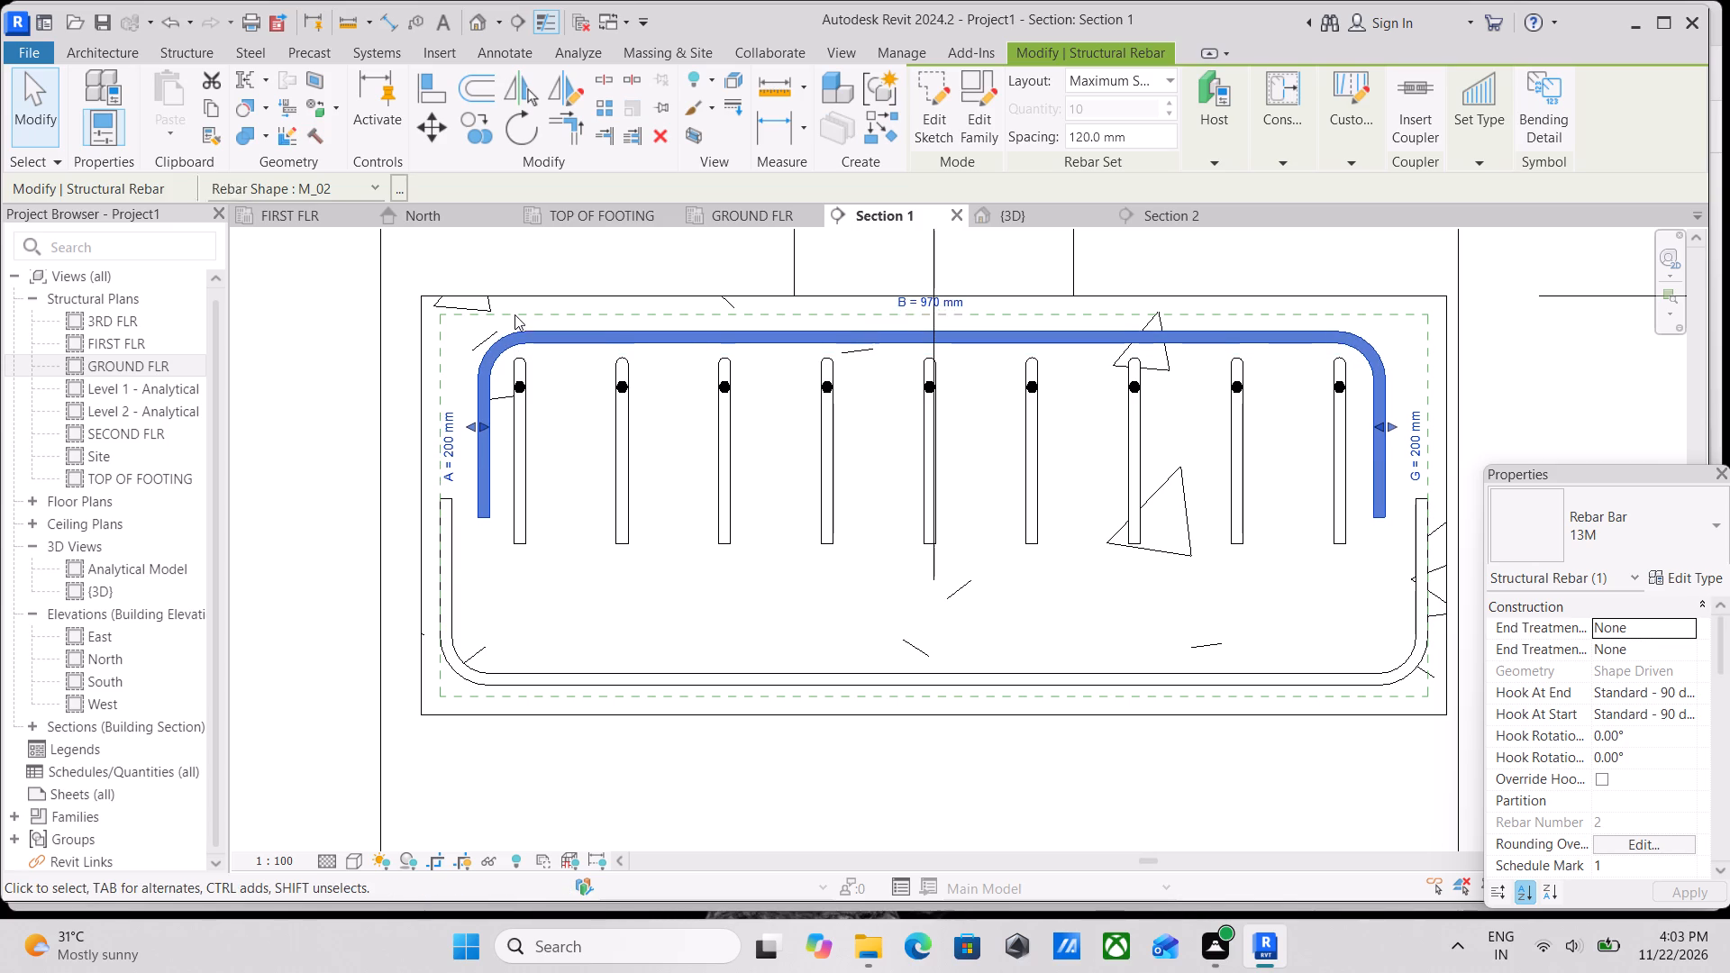
key(Up)
key(Up)
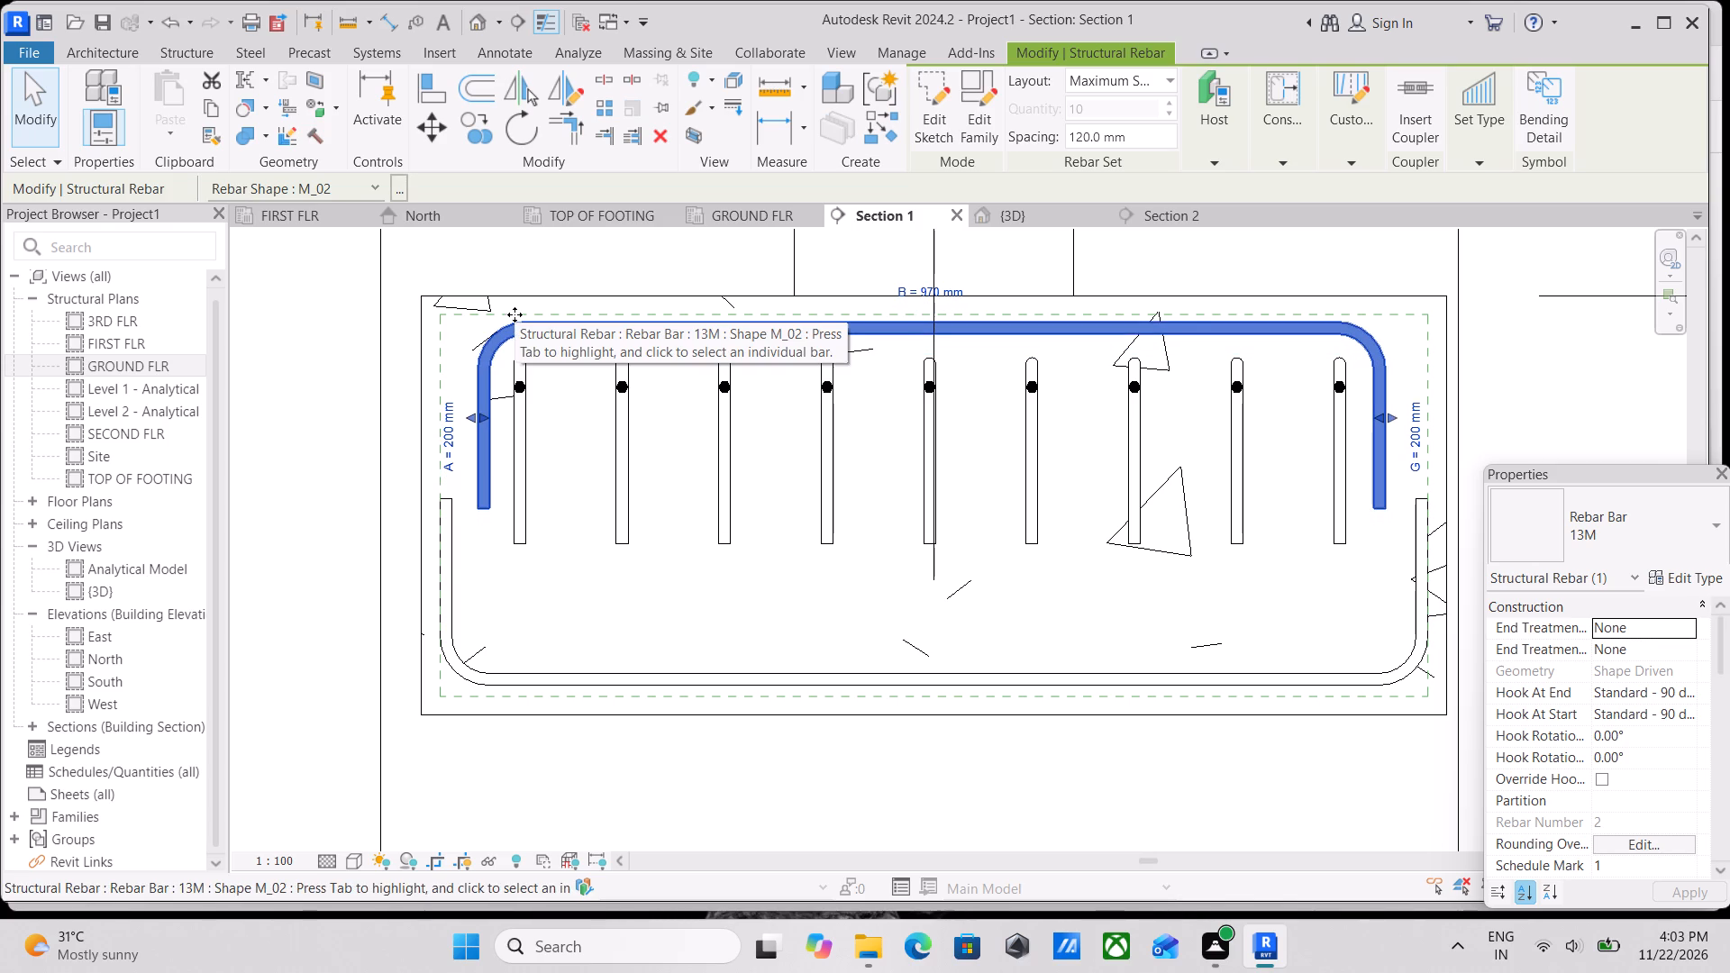
key(Escape)
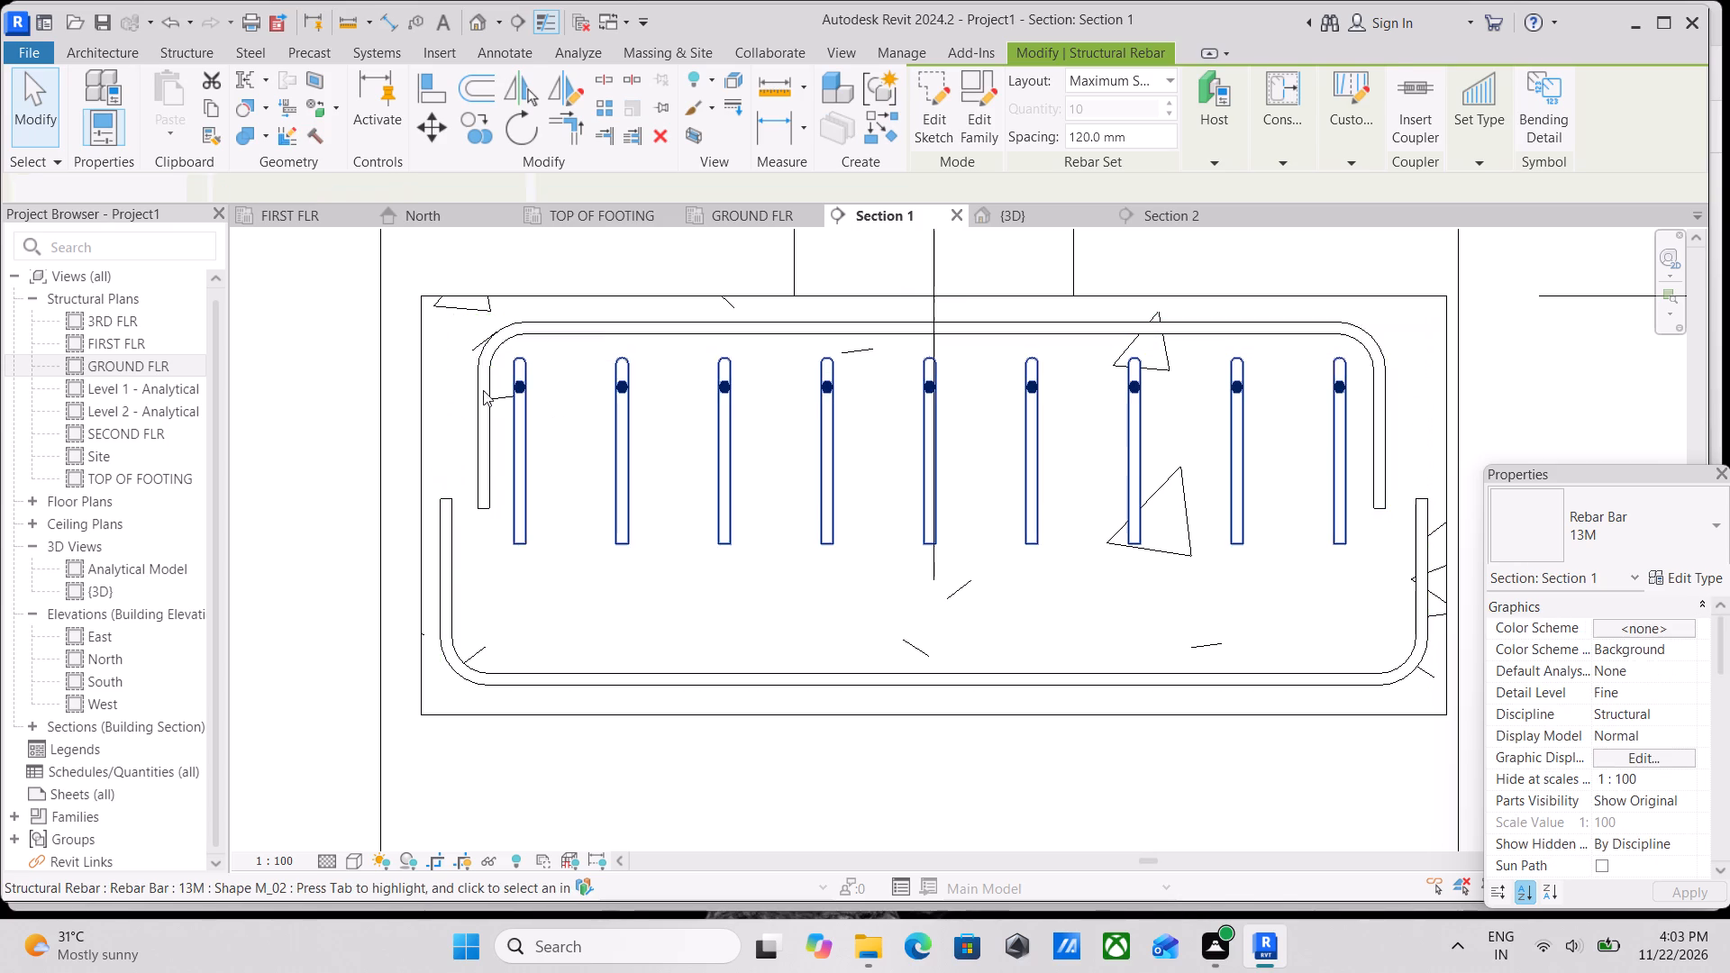
Stretch the top bar's left leg outward so that segment B is 990 mm.
click(474, 404)
click(474, 404)
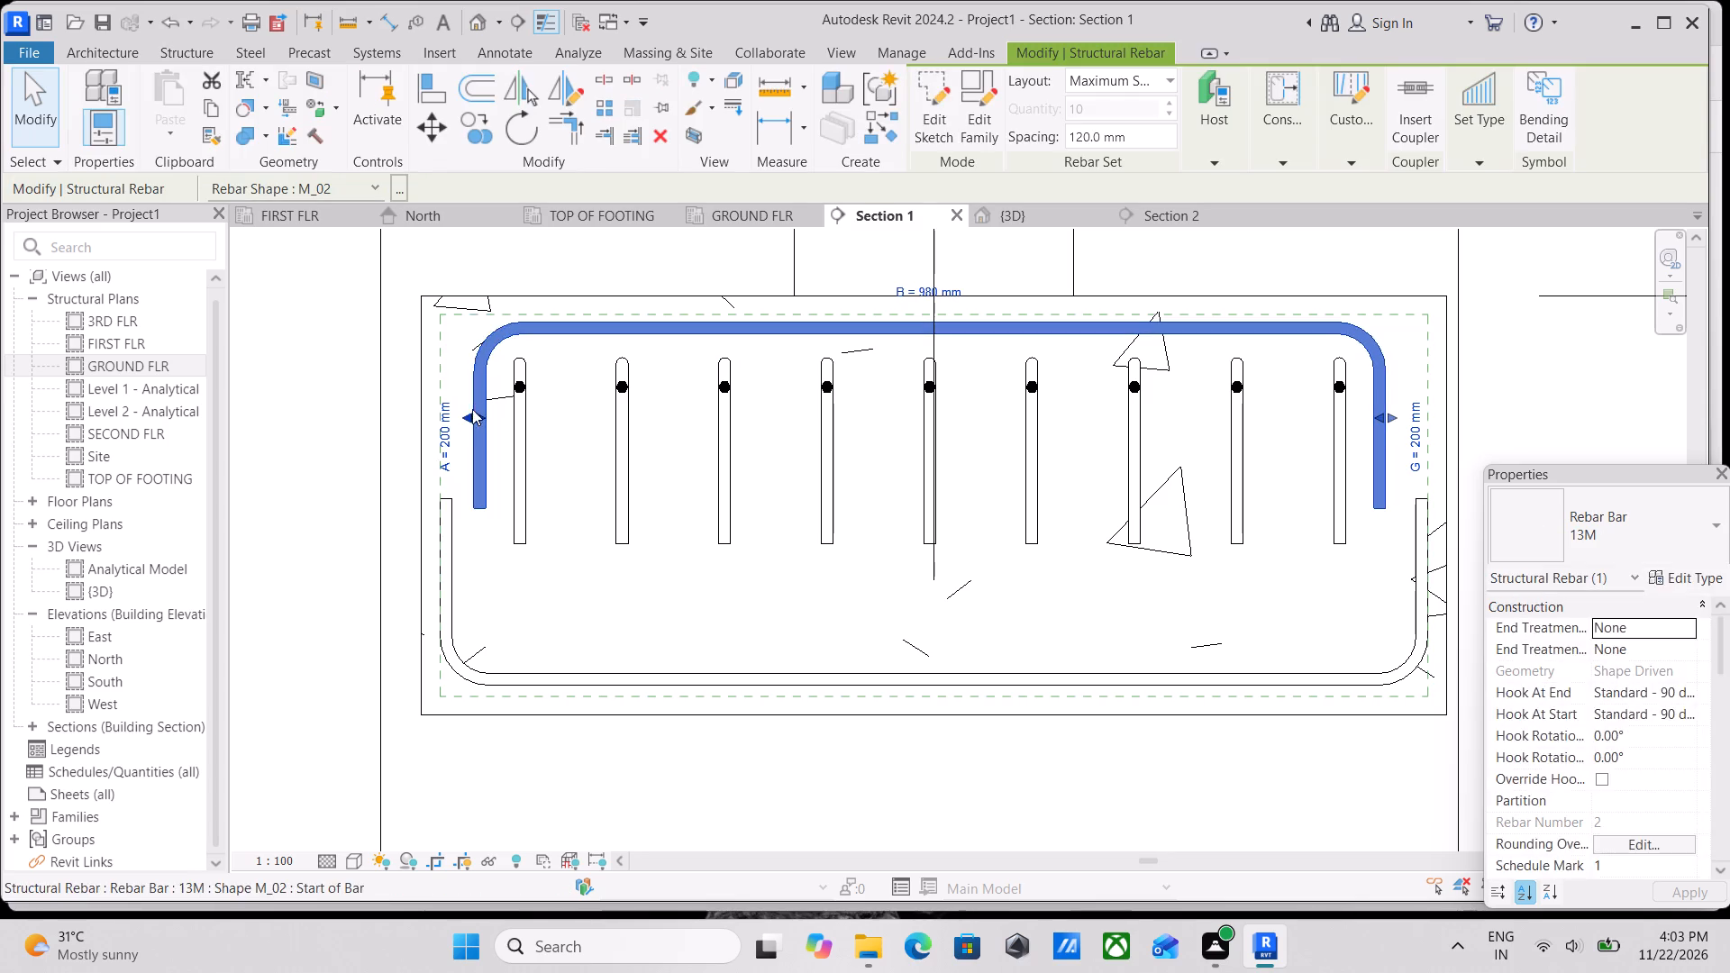
drag(472, 411, 468, 419)
Move the top cross-direction rebar set up about 15 mm, just beneath the top bar's horizontal run.
scroll(665, 450, down, 1)
middle_drag(646, 444, 601, 434)
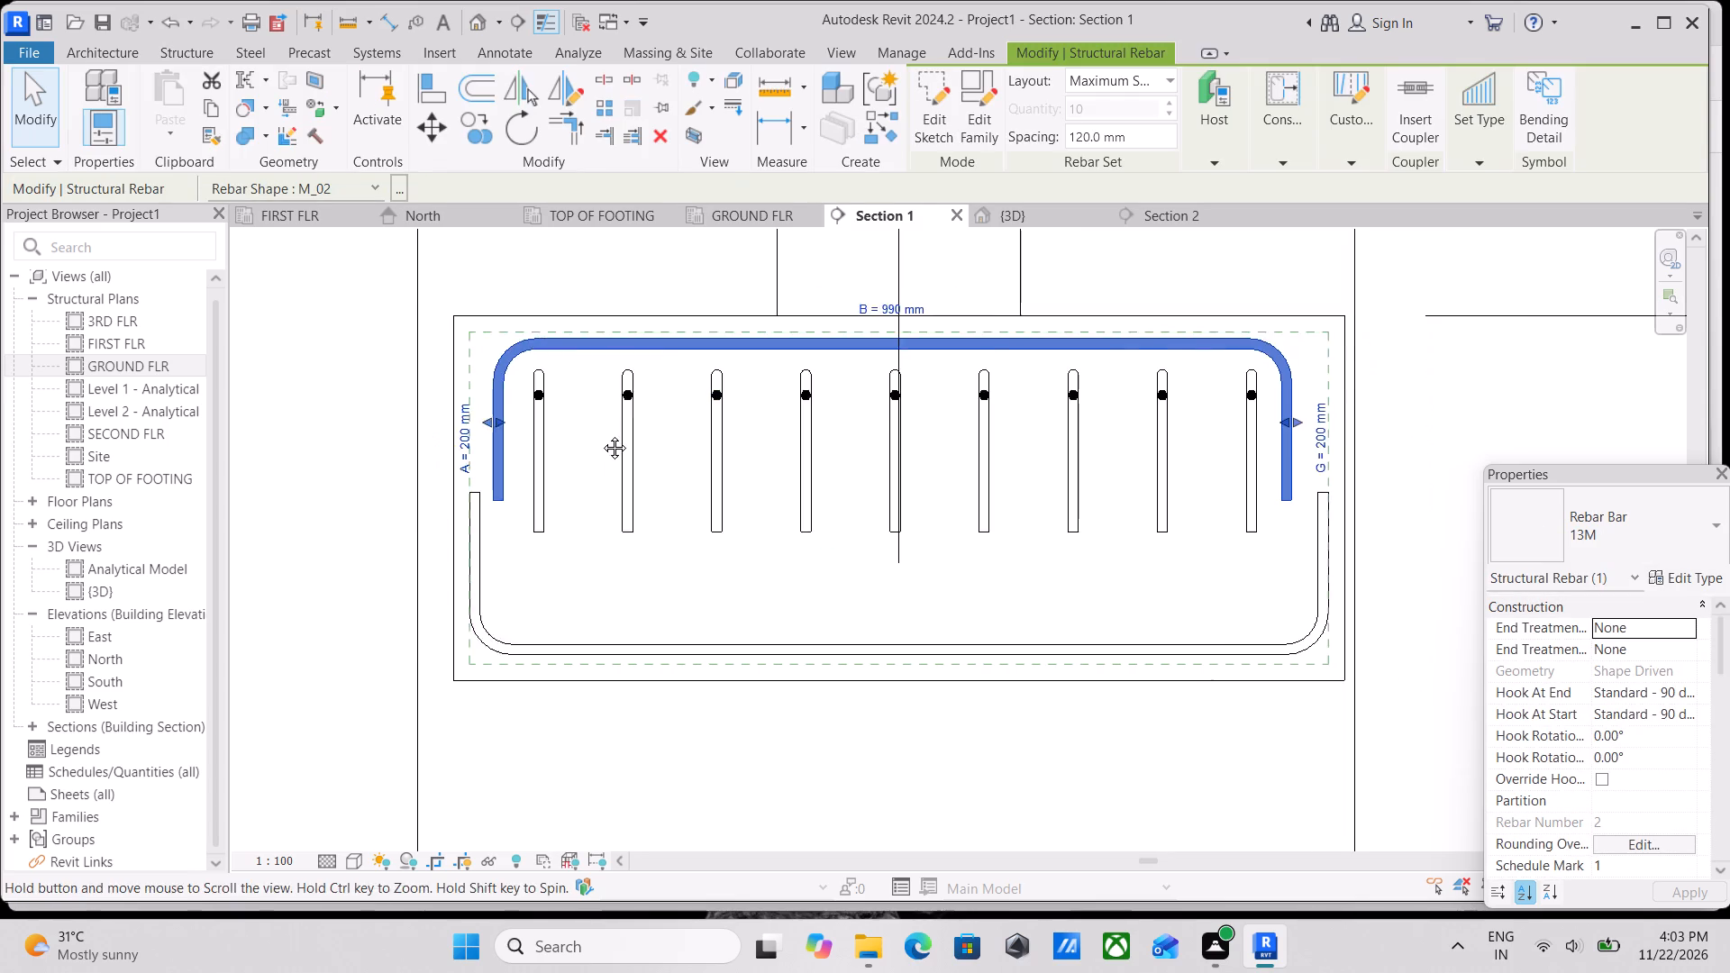
middle_drag(601, 434, 586, 432)
middle_drag(1093, 447, 915, 508)
middle_drag(870, 479, 851, 507)
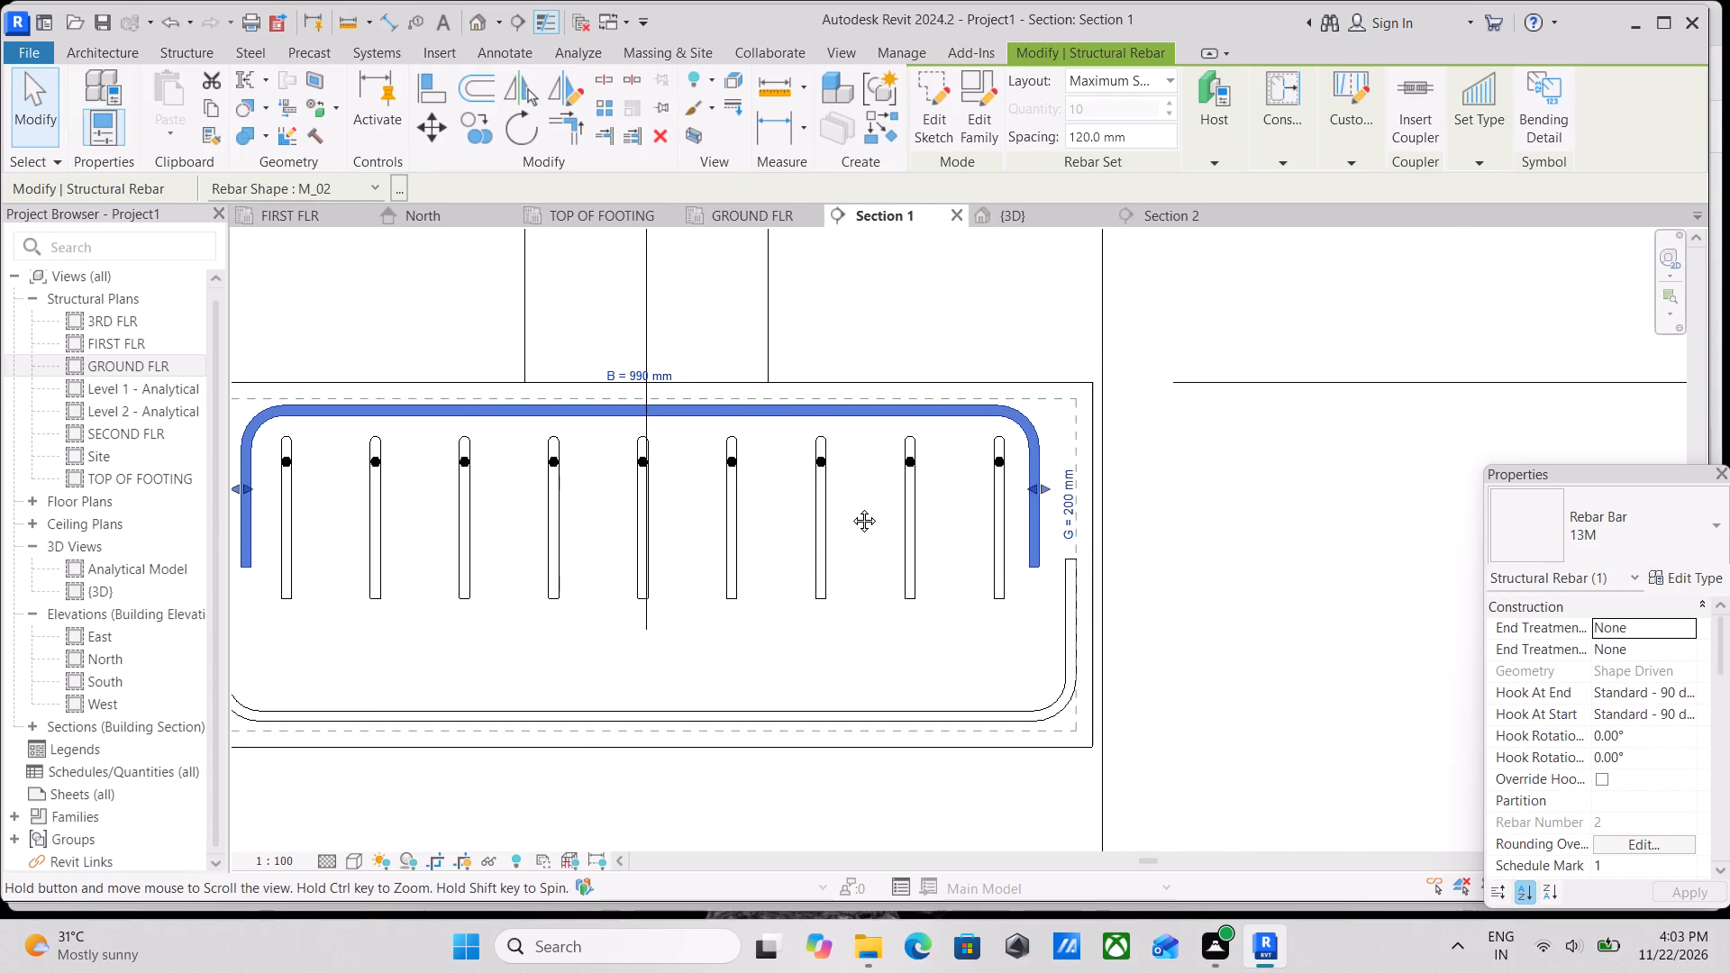
middle_drag(851, 507, 847, 524)
scroll(1019, 471, up, 1)
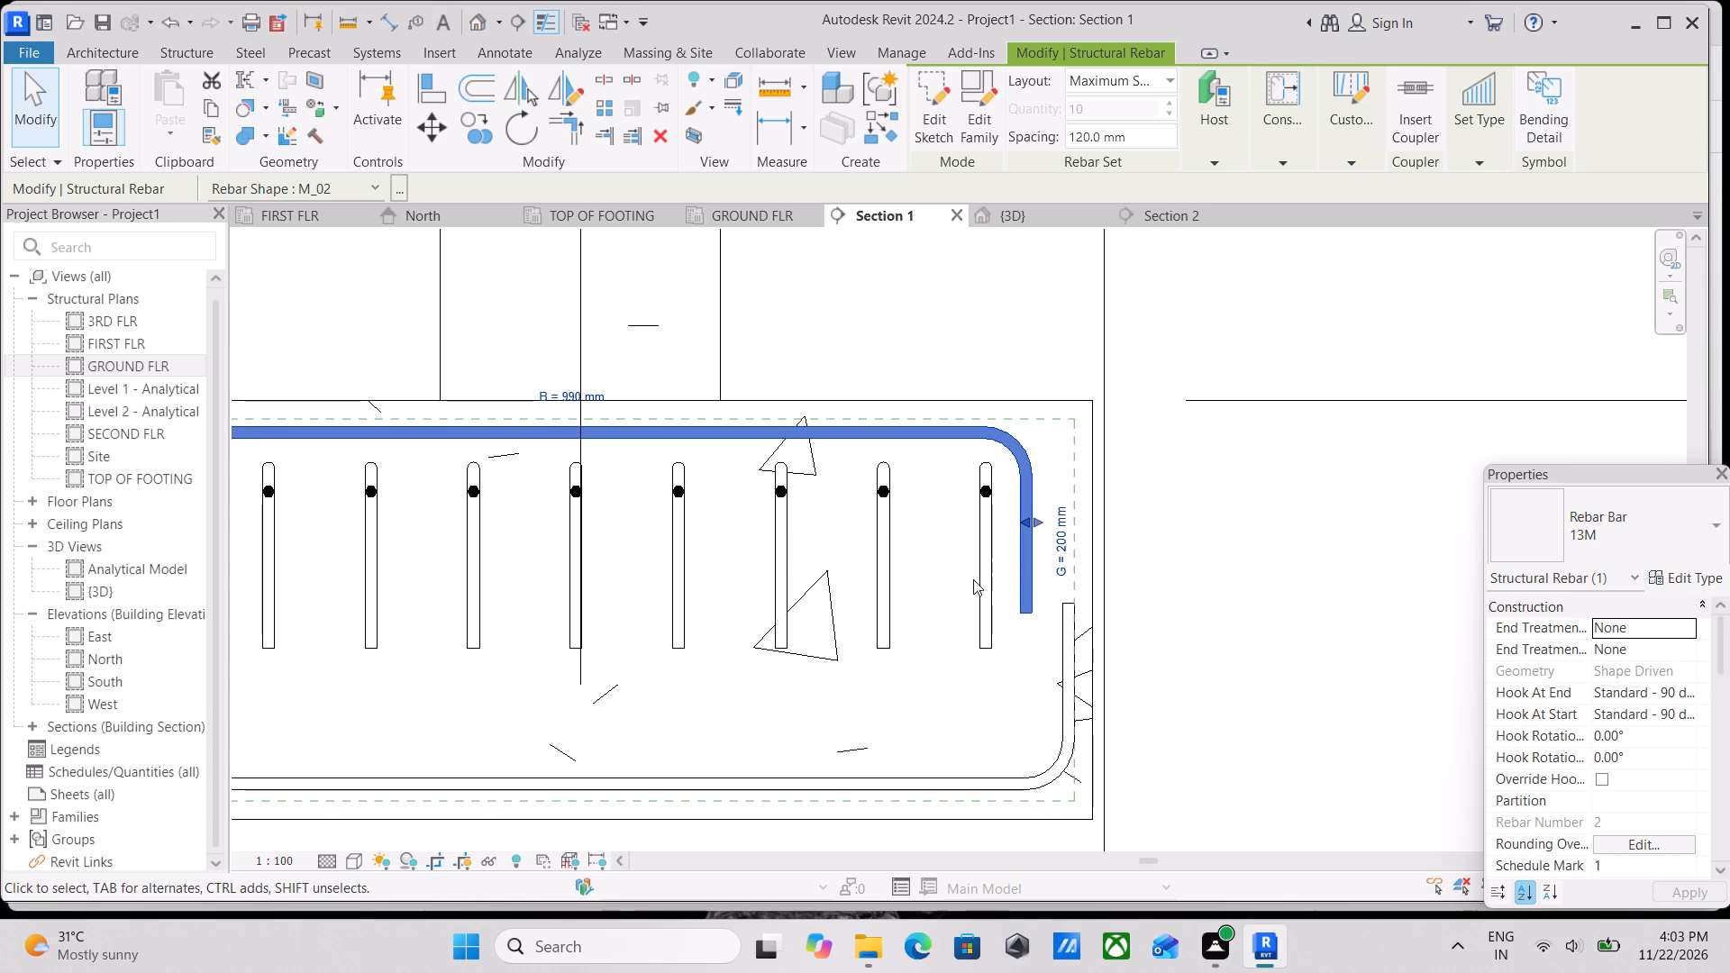
scroll(973, 579, up, 1)
scroll(926, 591, down, 2)
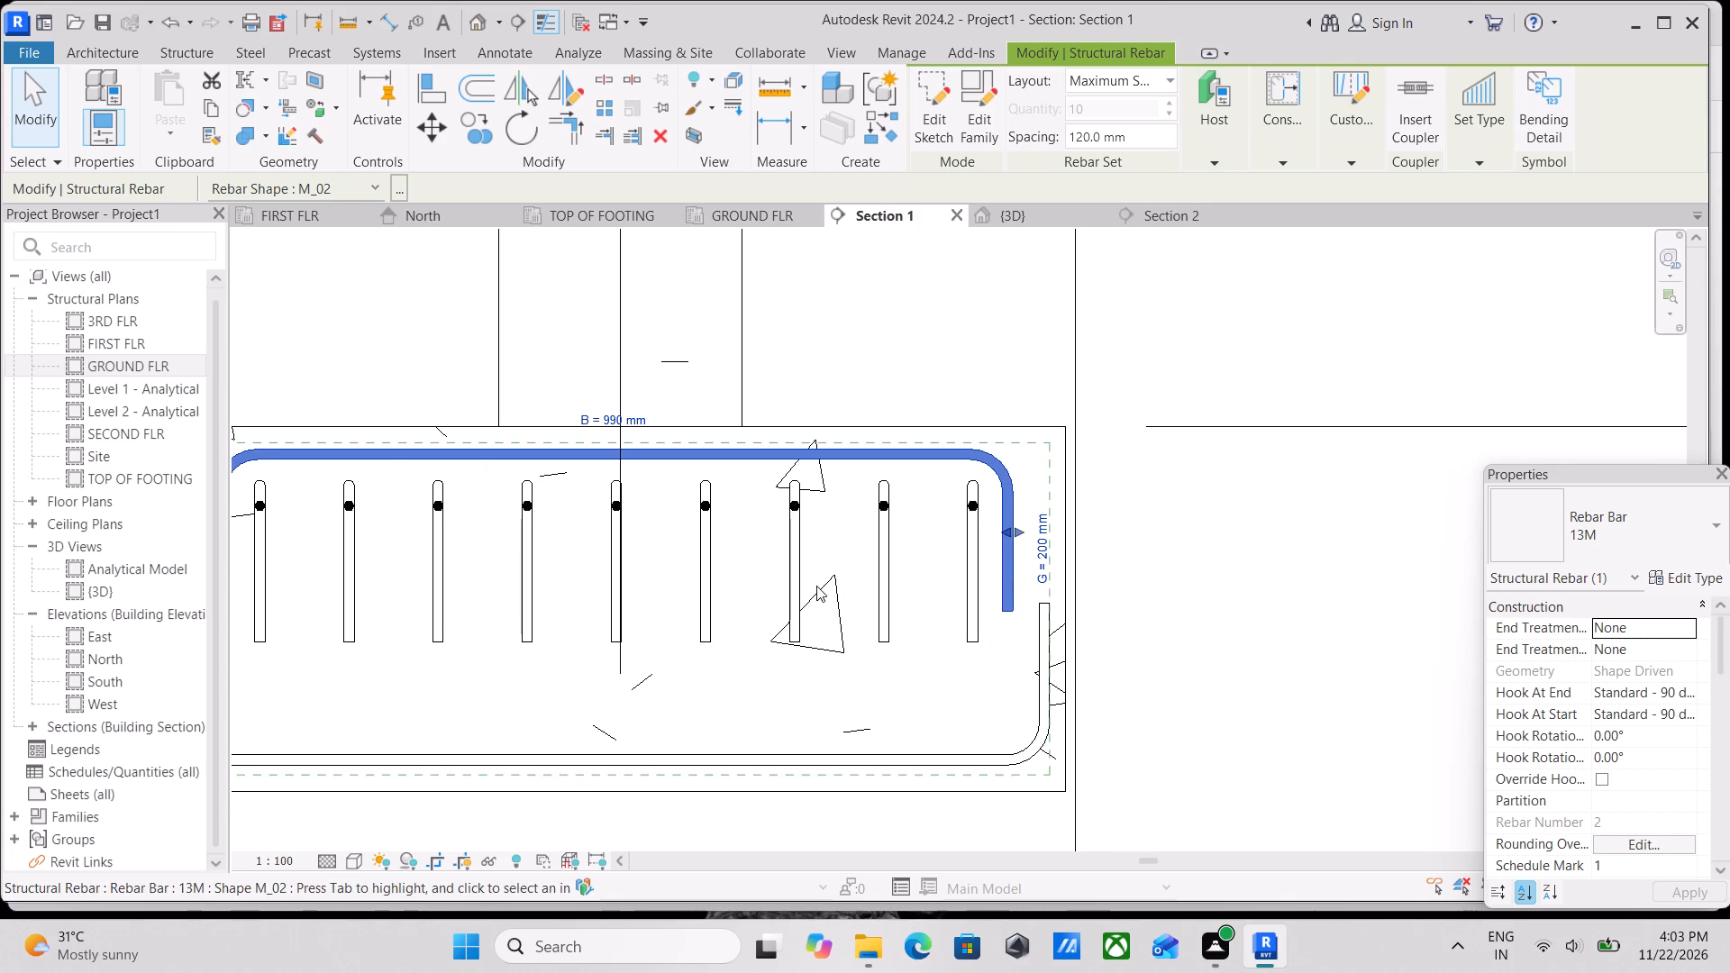
middle_drag(826, 587, 1088, 614)
middle_drag(954, 611, 1197, 671)
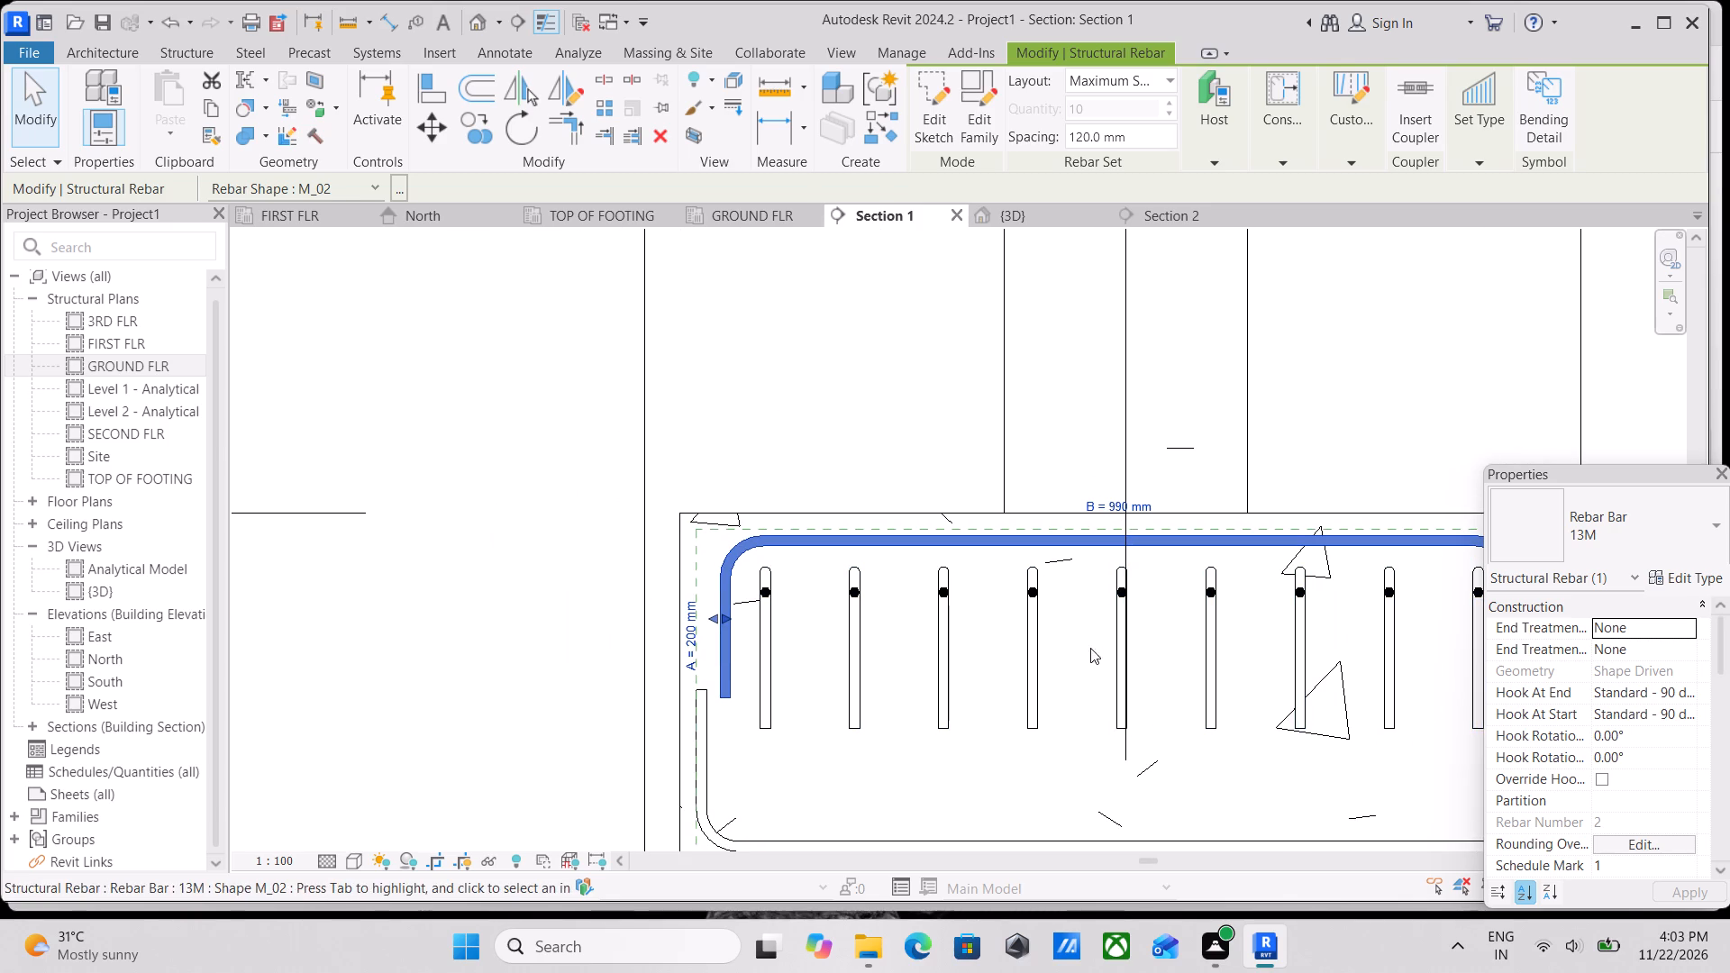
click(773, 625)
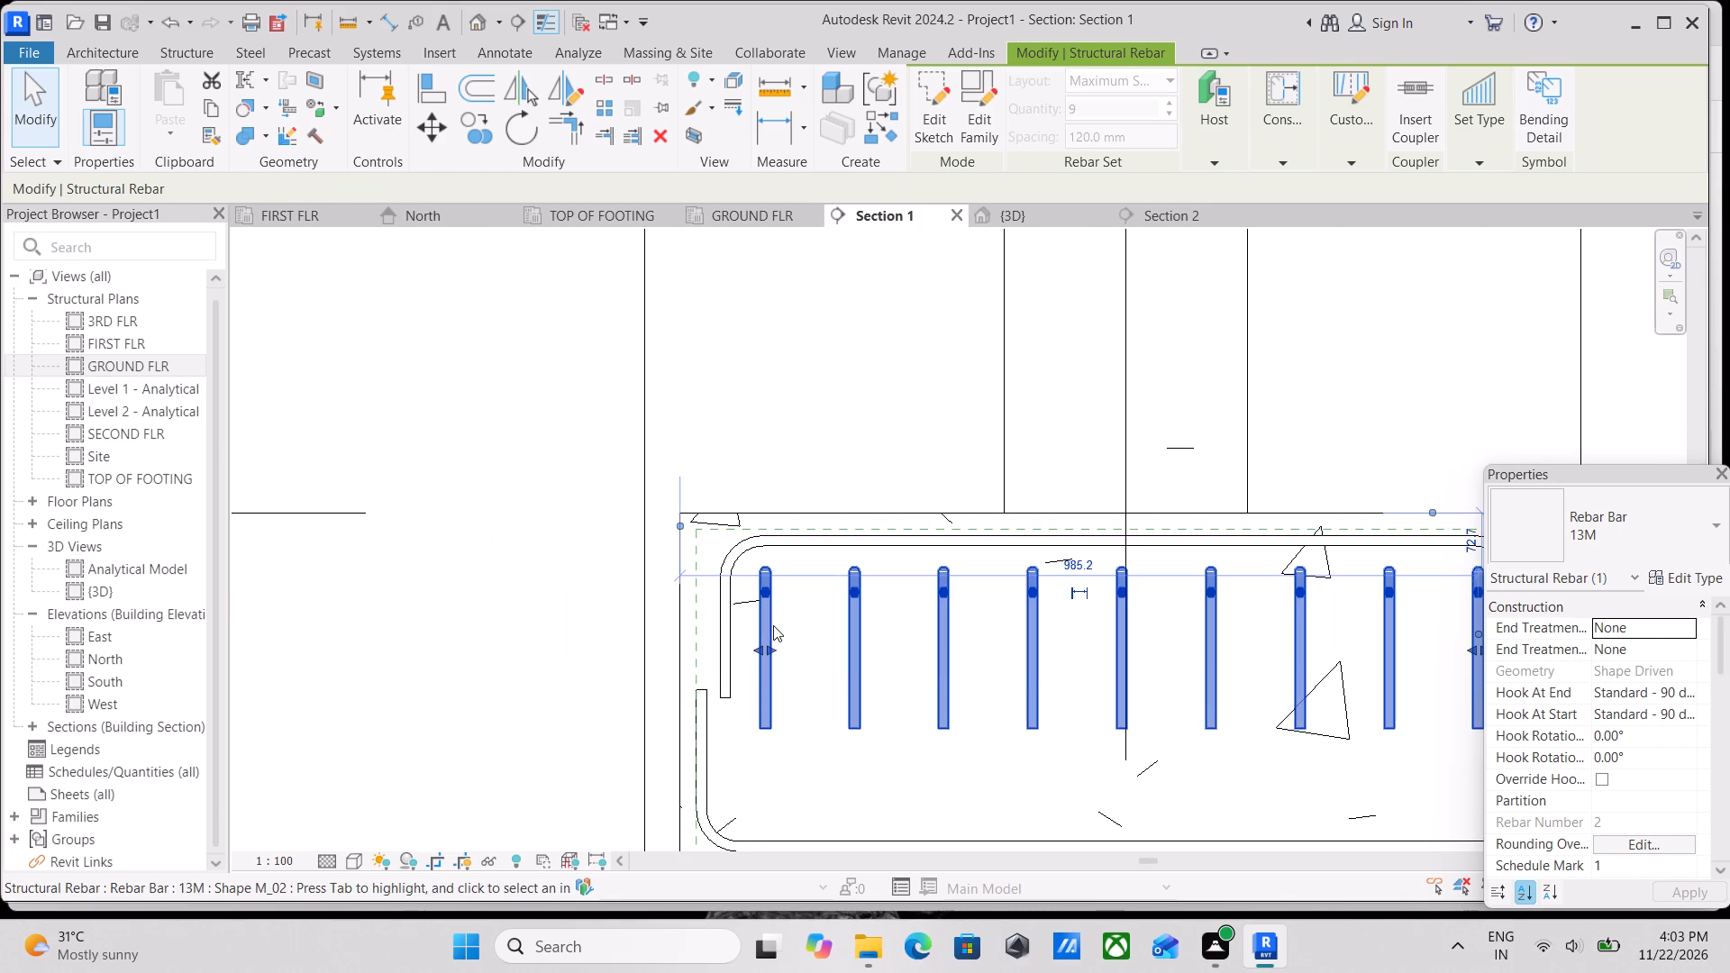
key(Up)
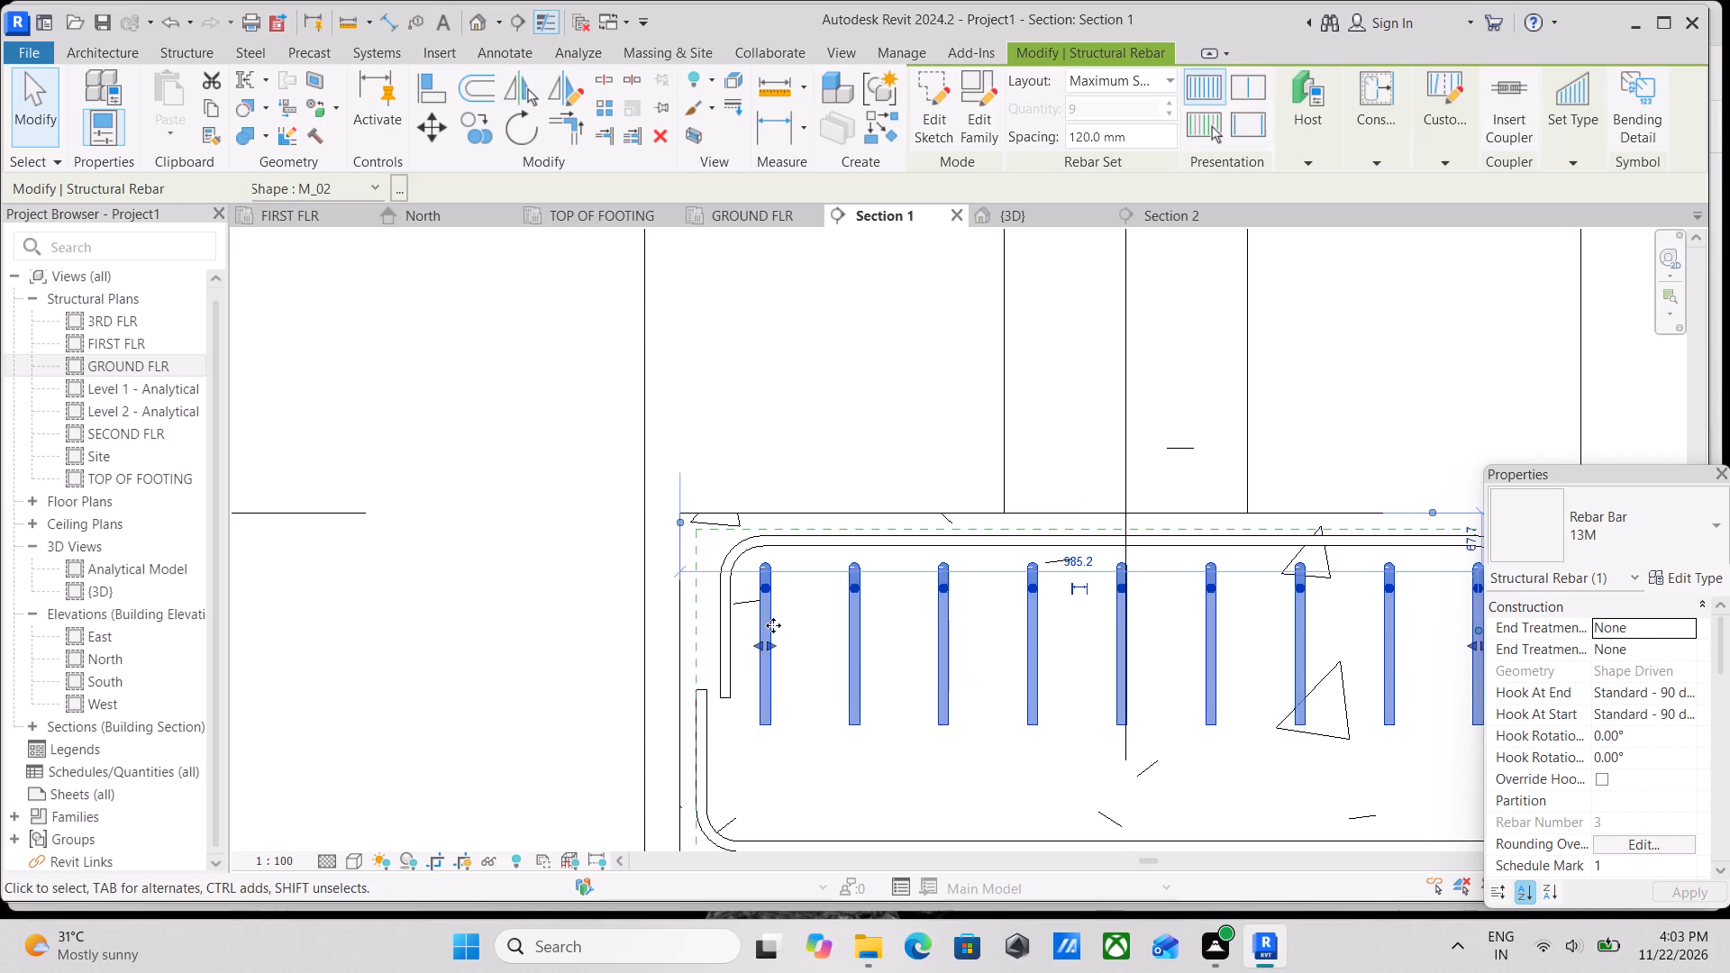
key(Up)
key(Up)
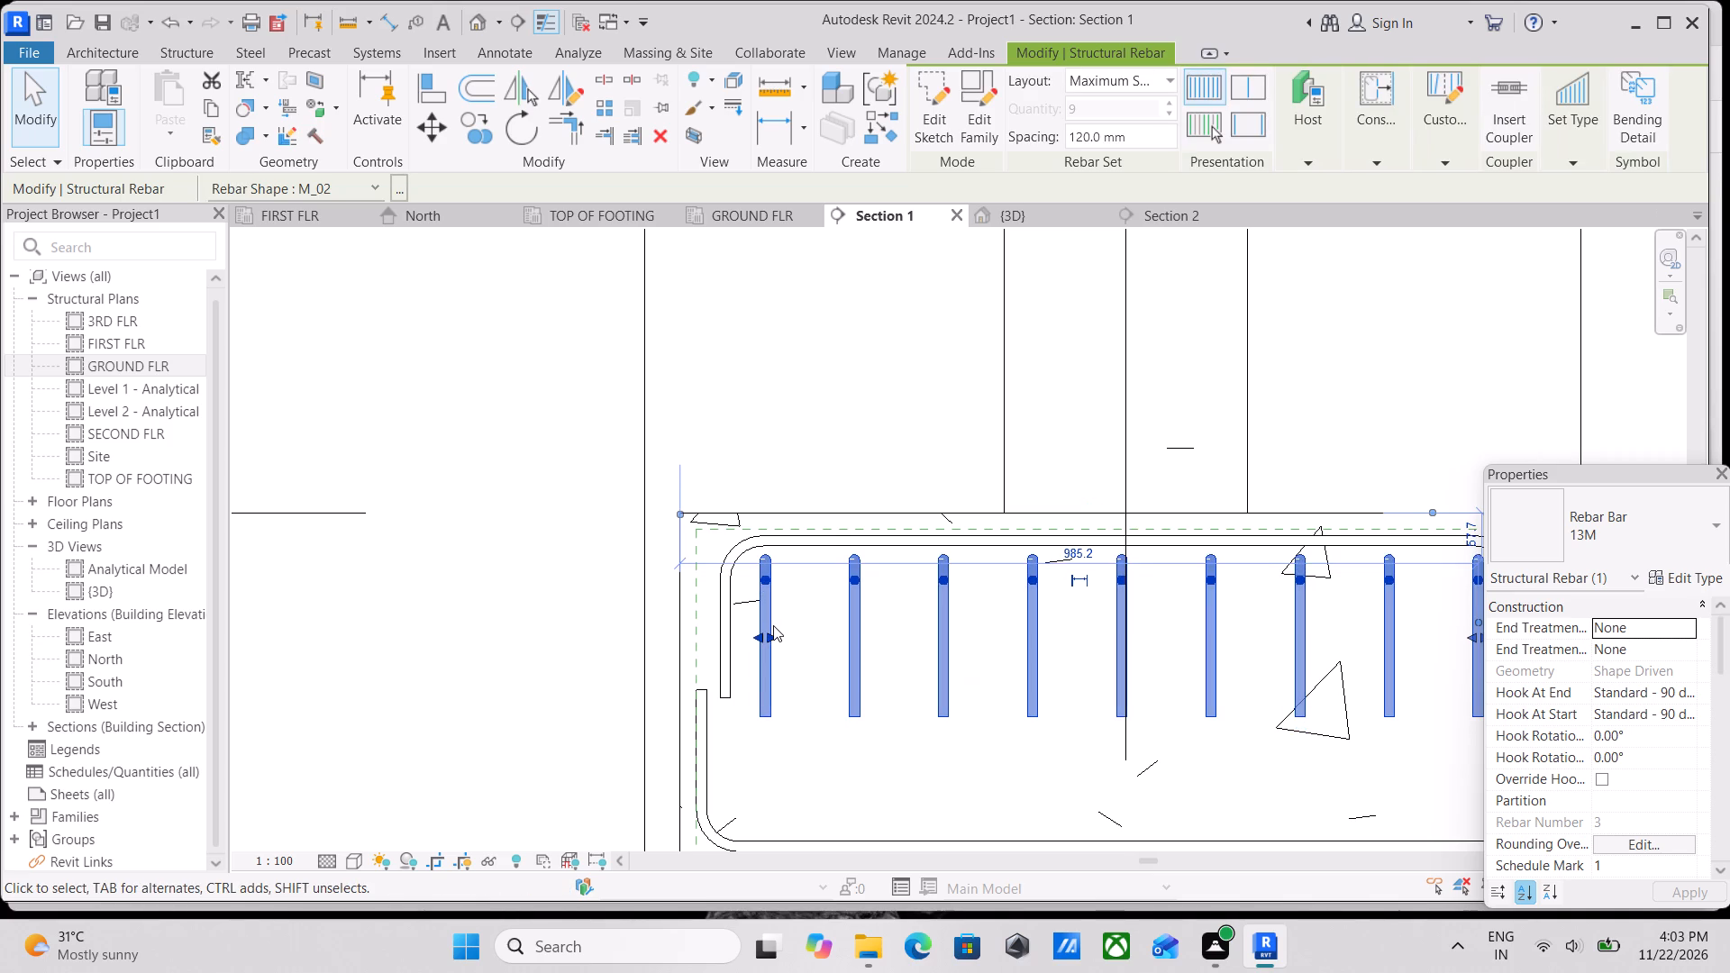
key(Escape)
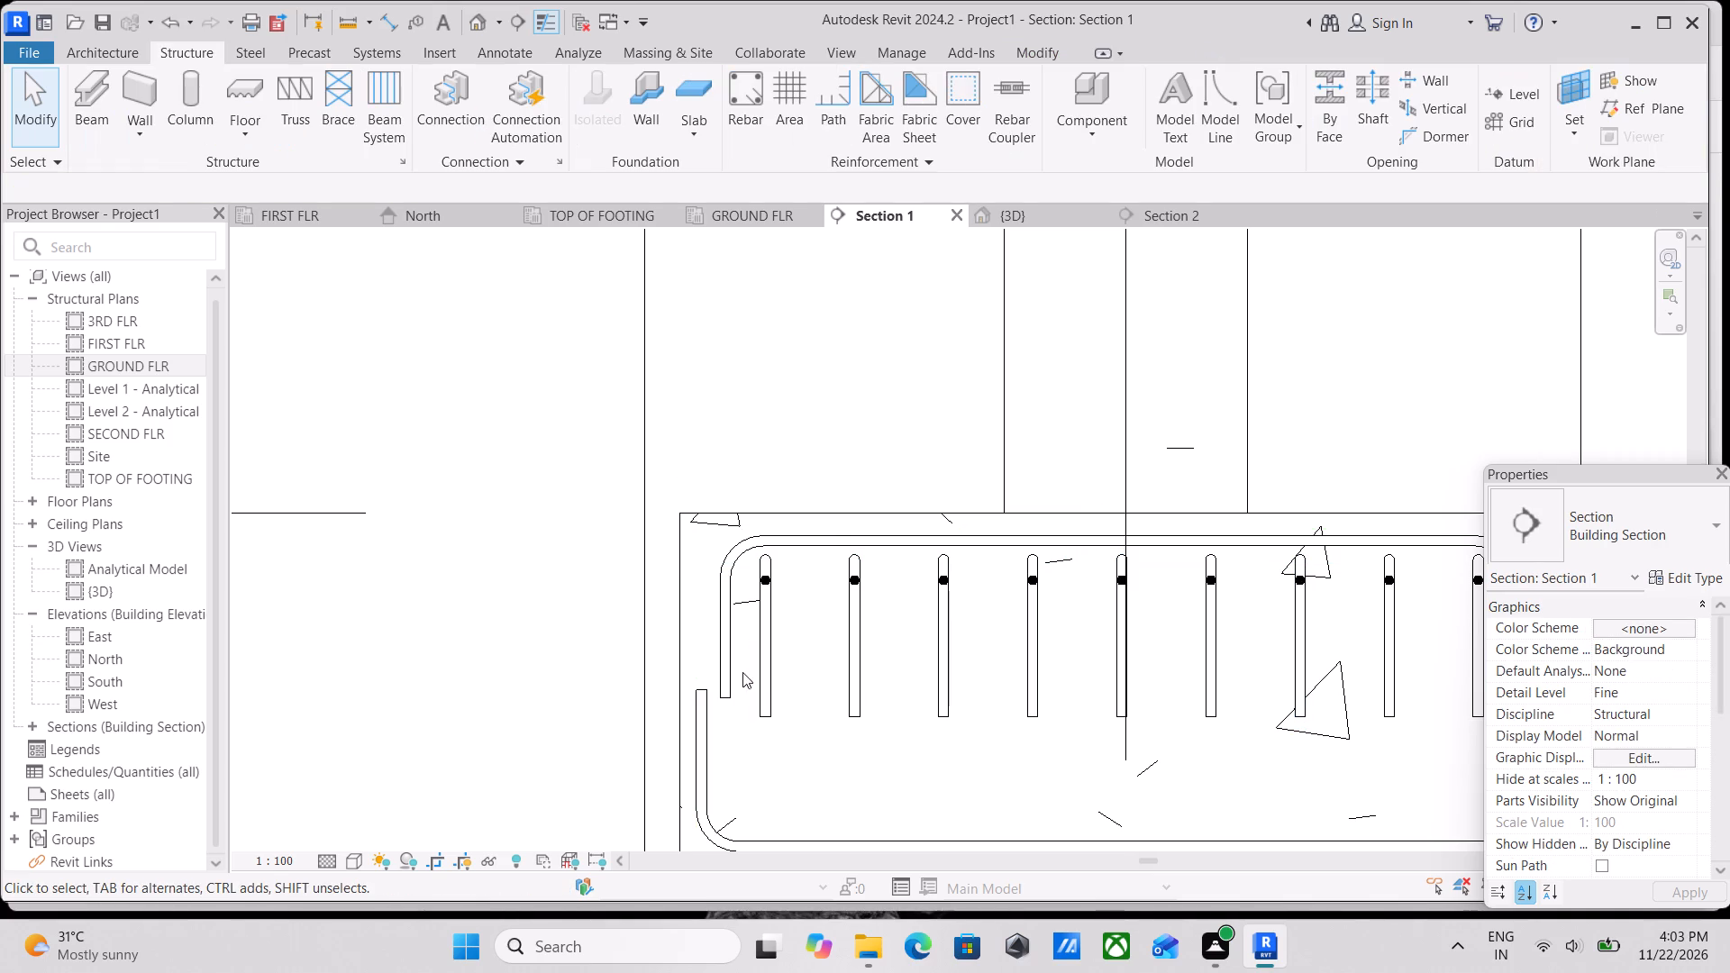
Create a similar 13M M_02 cross-direction rebar set and place it along the bottom of the footing with its legs pointing up.
click(761, 676)
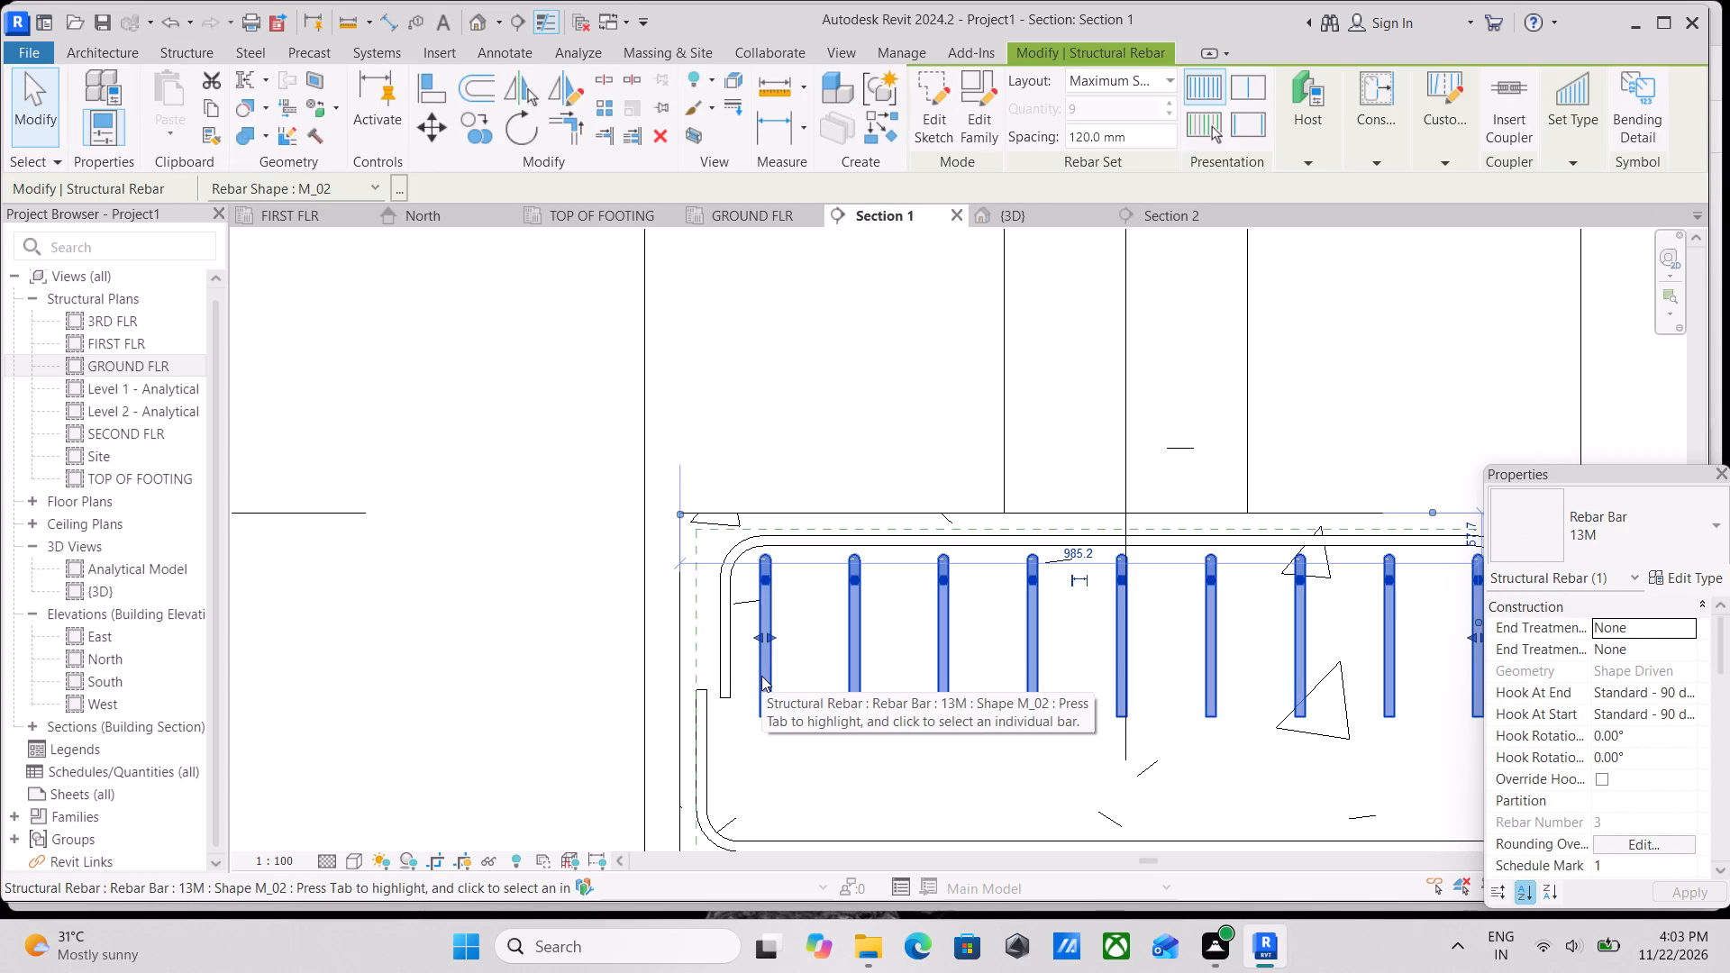
text(CS)
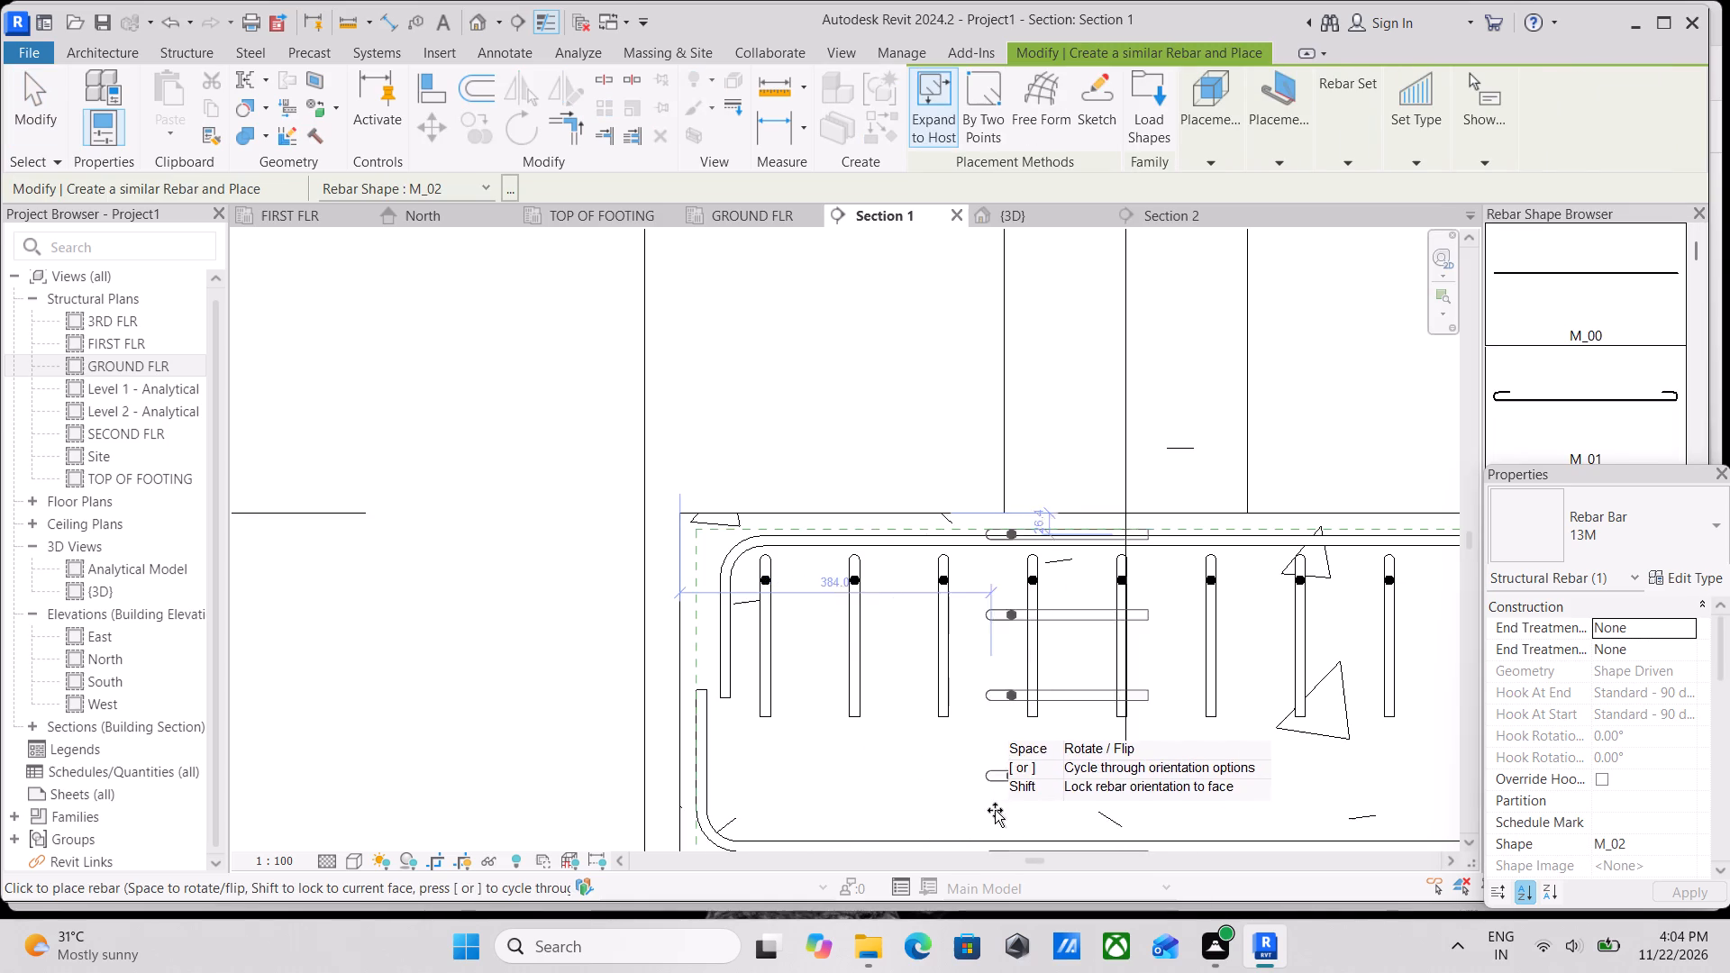
scroll(995, 809, down, 2)
middle_drag(964, 779, 722, 615)
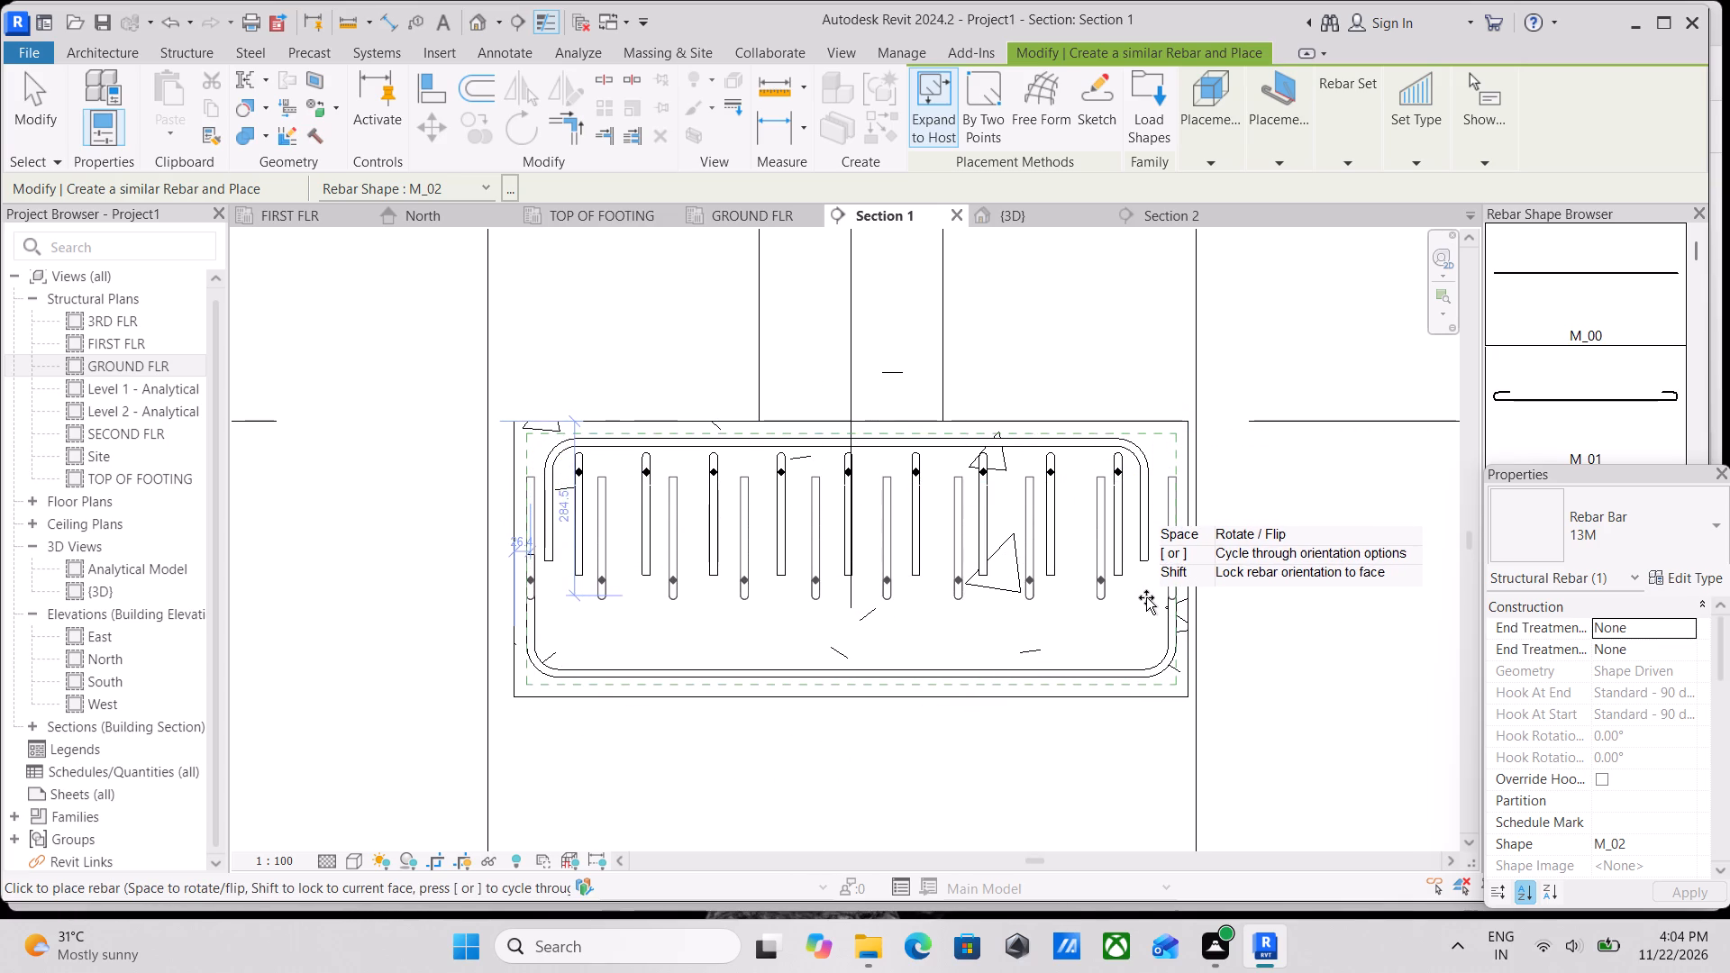
click(1146, 654)
key(Escape)
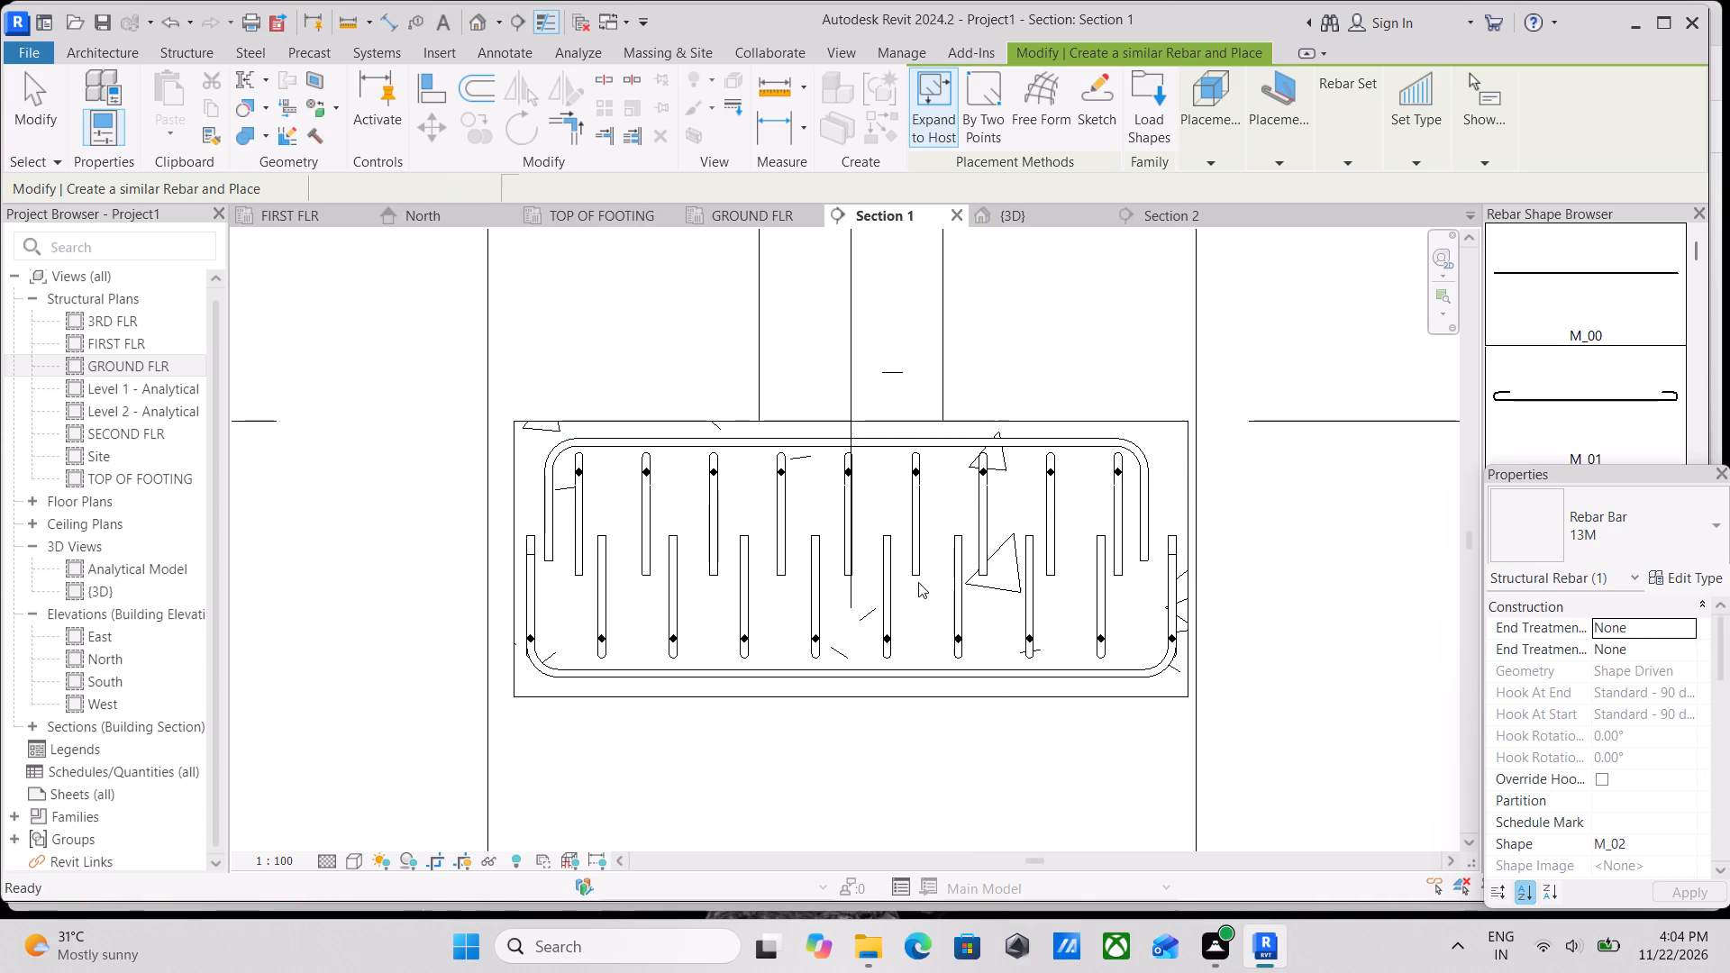
scroll(918, 582, up, 2)
key(Escape)
Move the bottom cross-direction rebar set down about 20 mm, toward the bottom bar's horizontal run.
scroll(858, 630, down, 2)
middle_drag(860, 630, 919, 666)
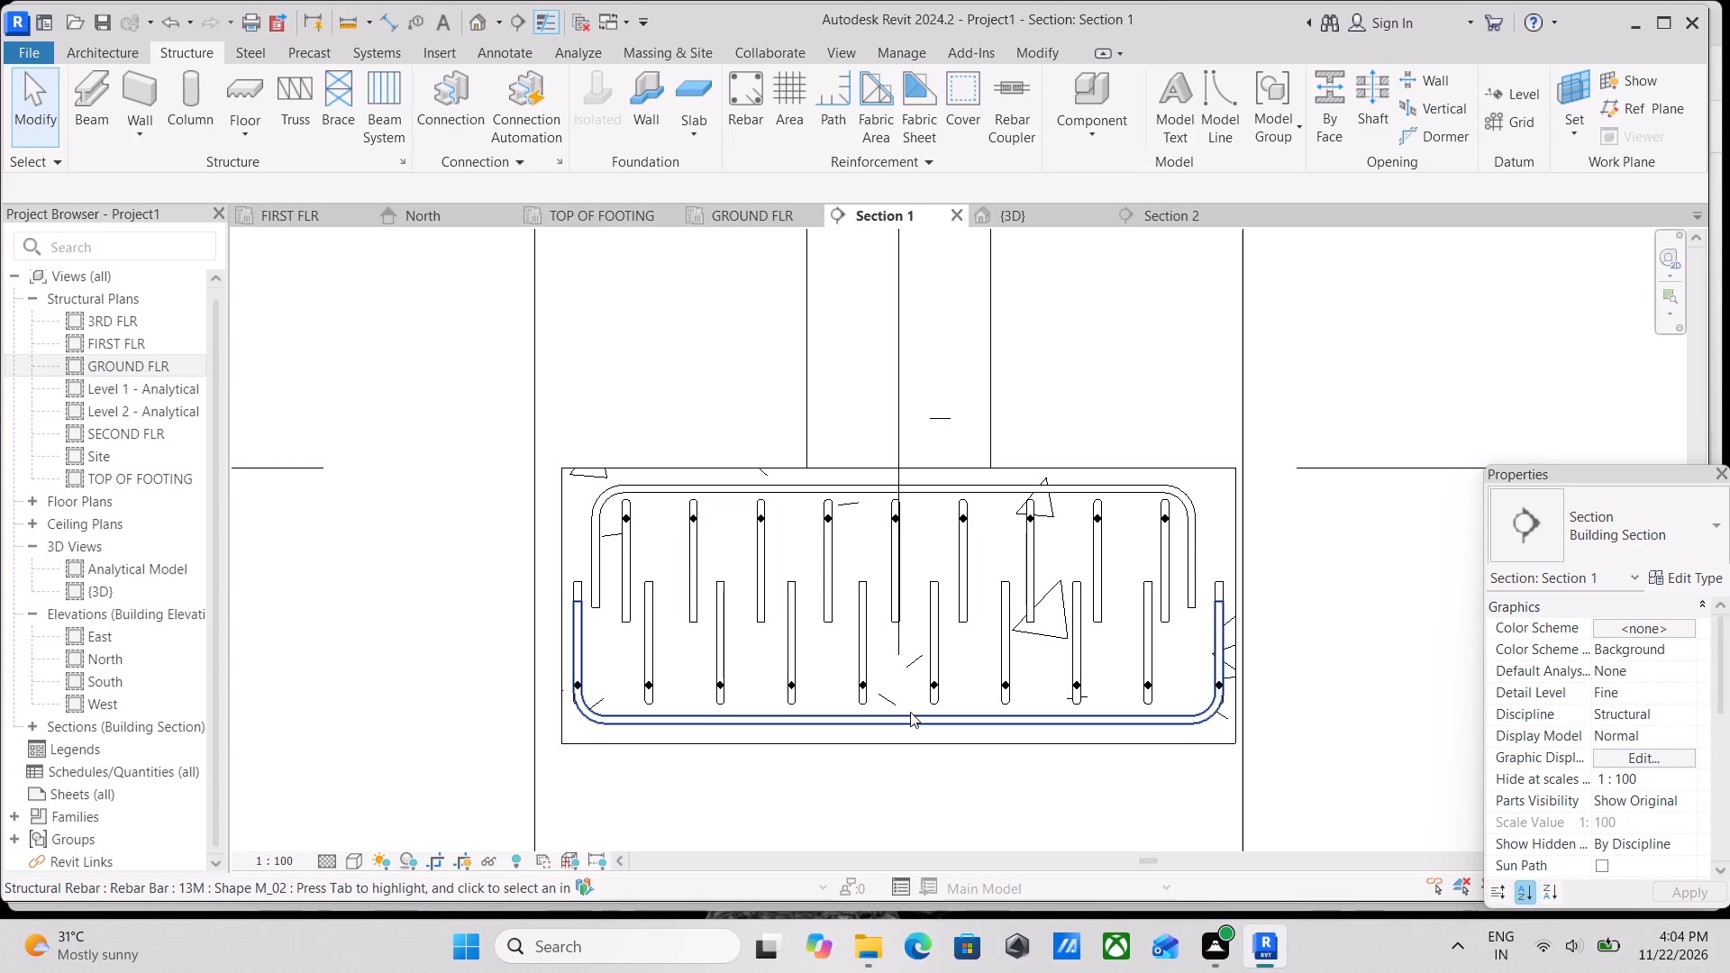
scroll(1115, 801, up, 2)
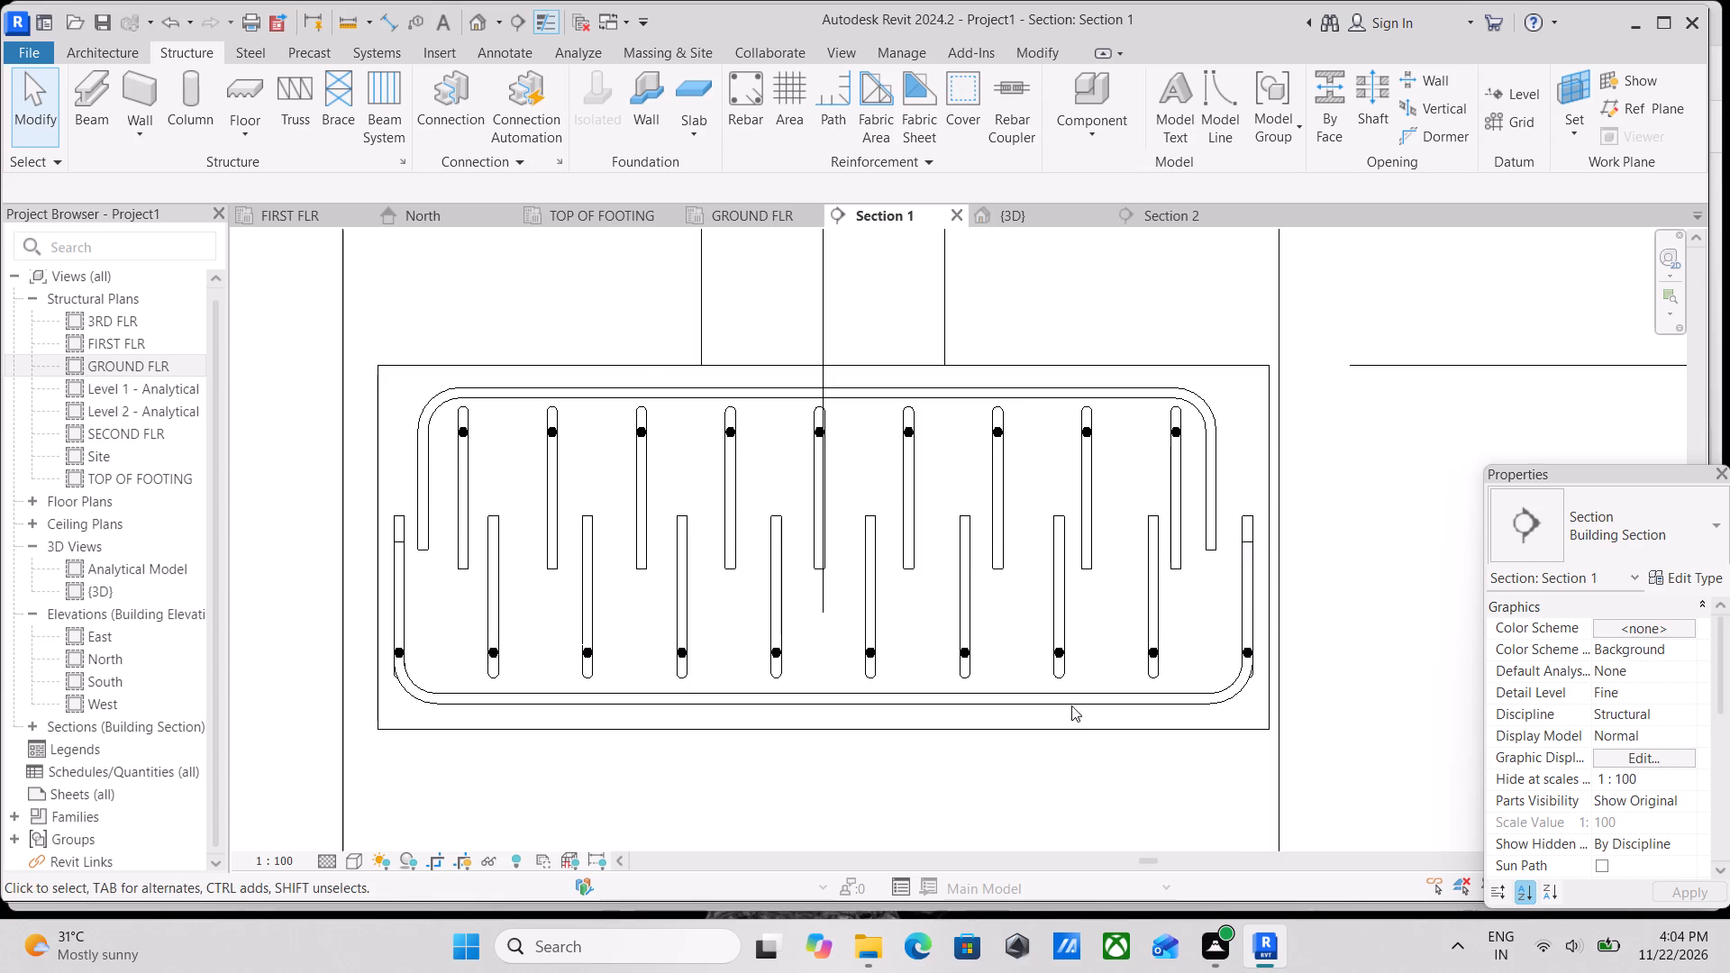
click(965, 662)
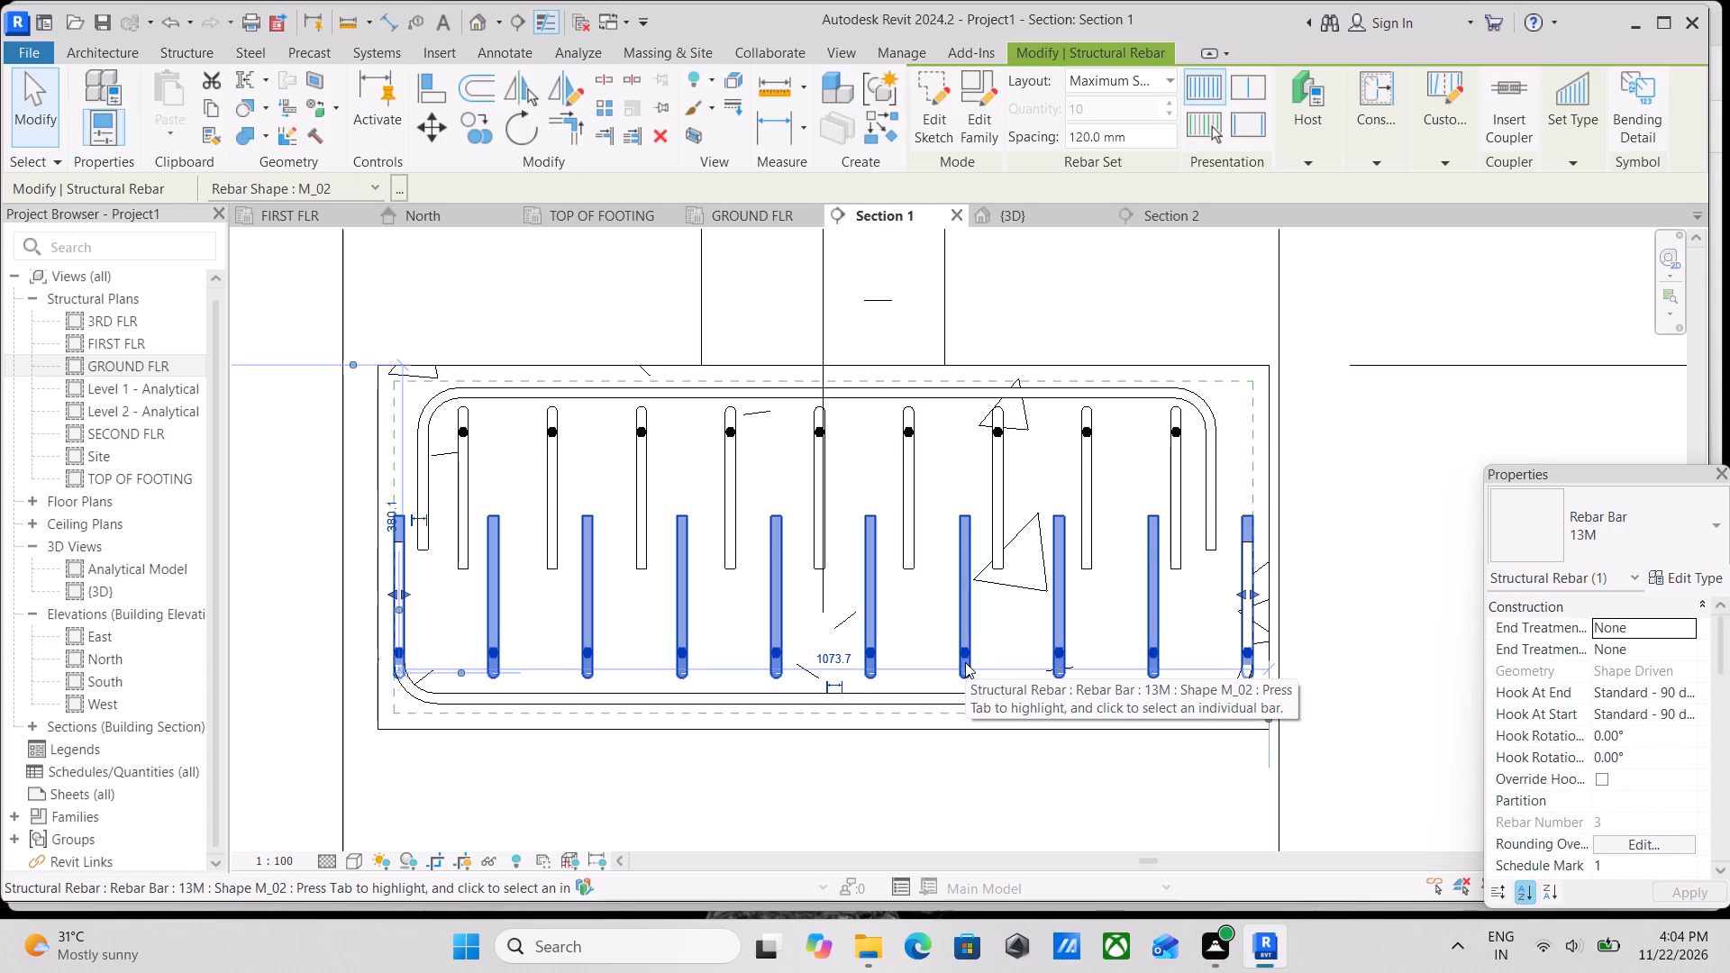
key(Down)
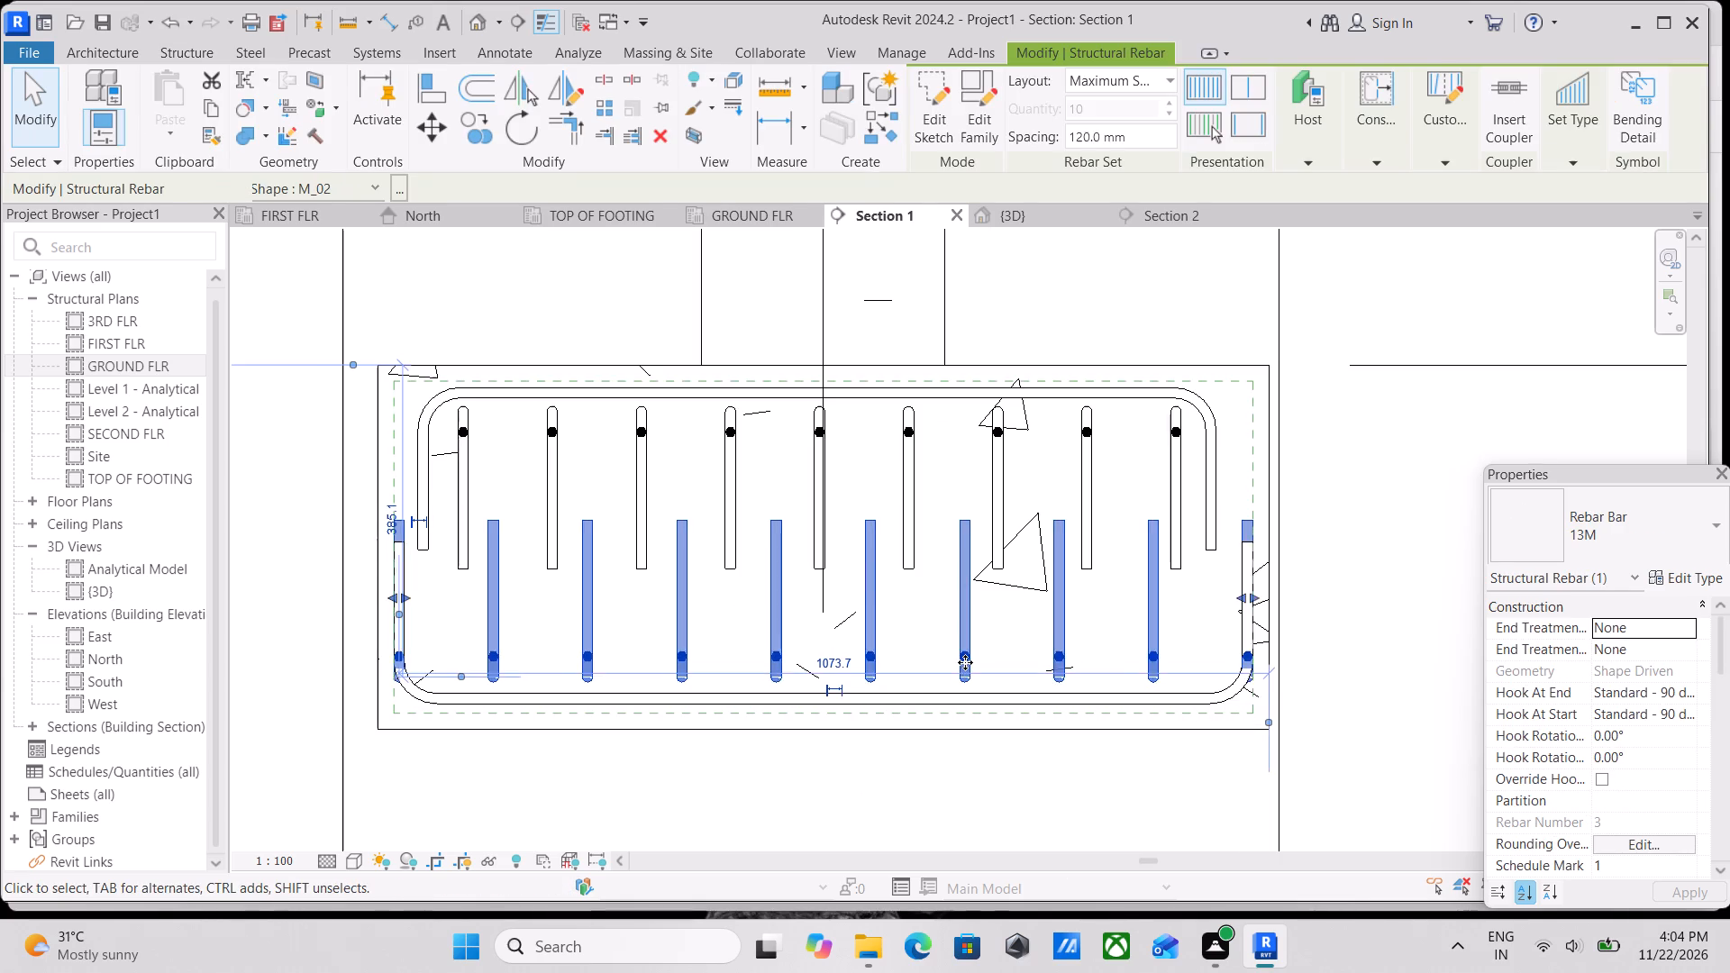
key(Down)
key(Down)
key(Down)
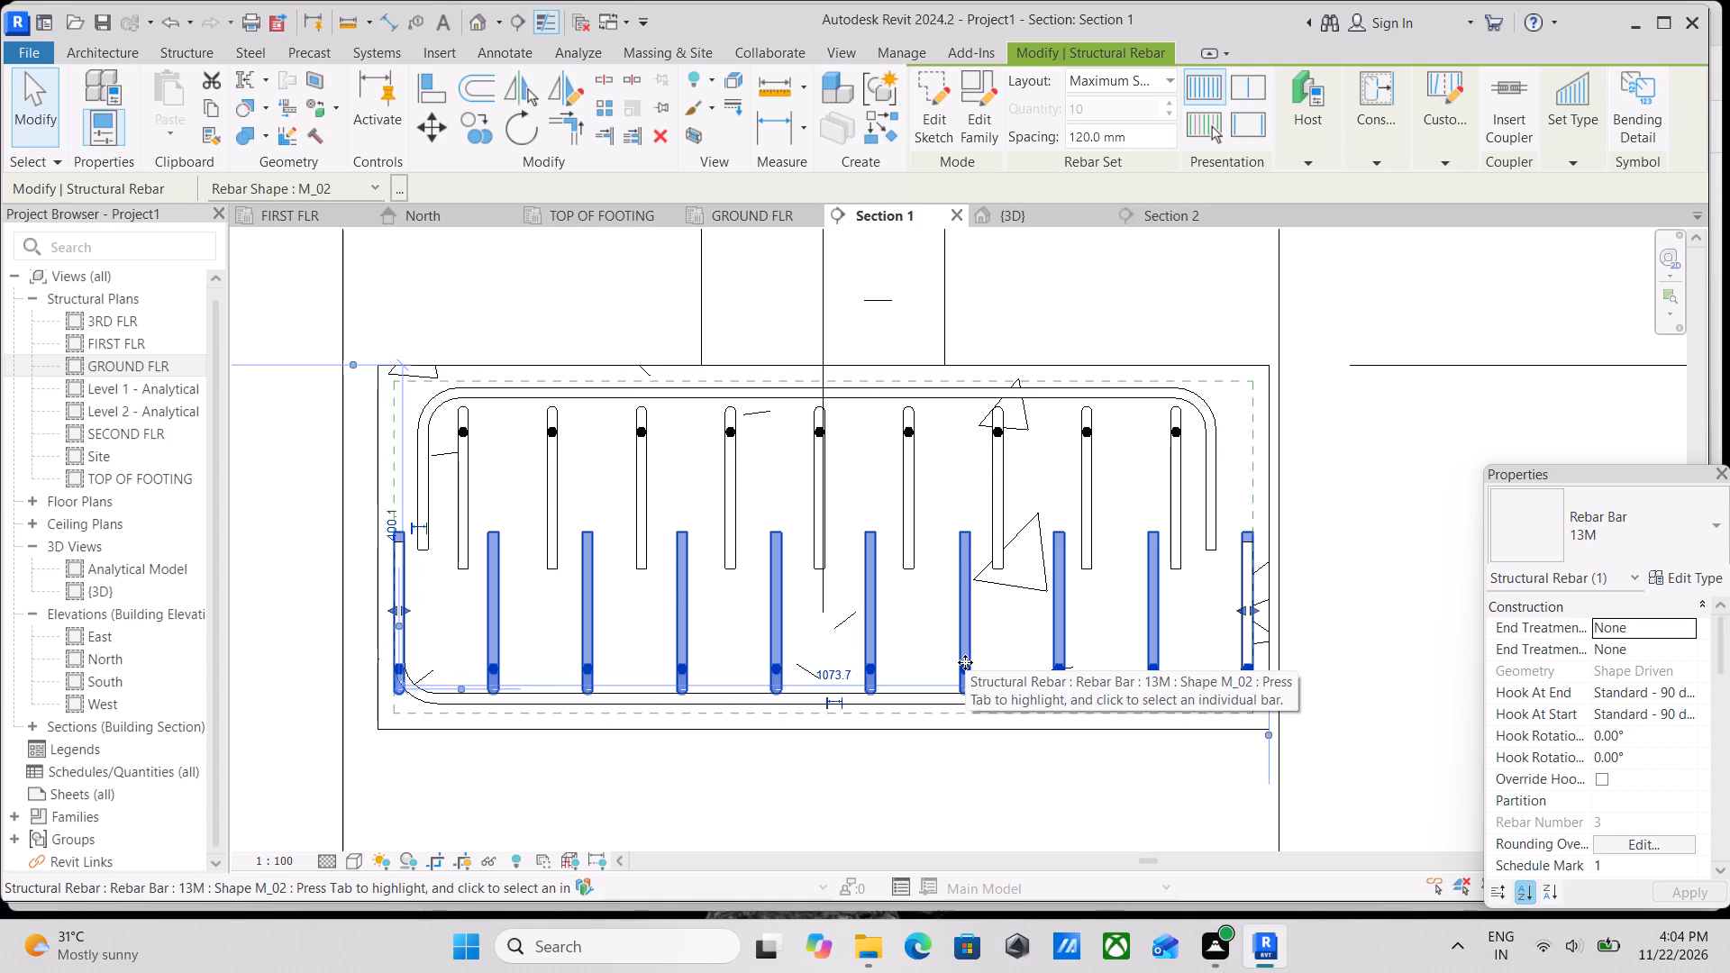
Pull both ends of the bottom cross-direction rebar set inward between the bottom bar's legs, the left end by about 52 mm.
scroll(748, 650, down, 2)
middle_drag(756, 650, 958, 642)
scroll(672, 608, up, 2)
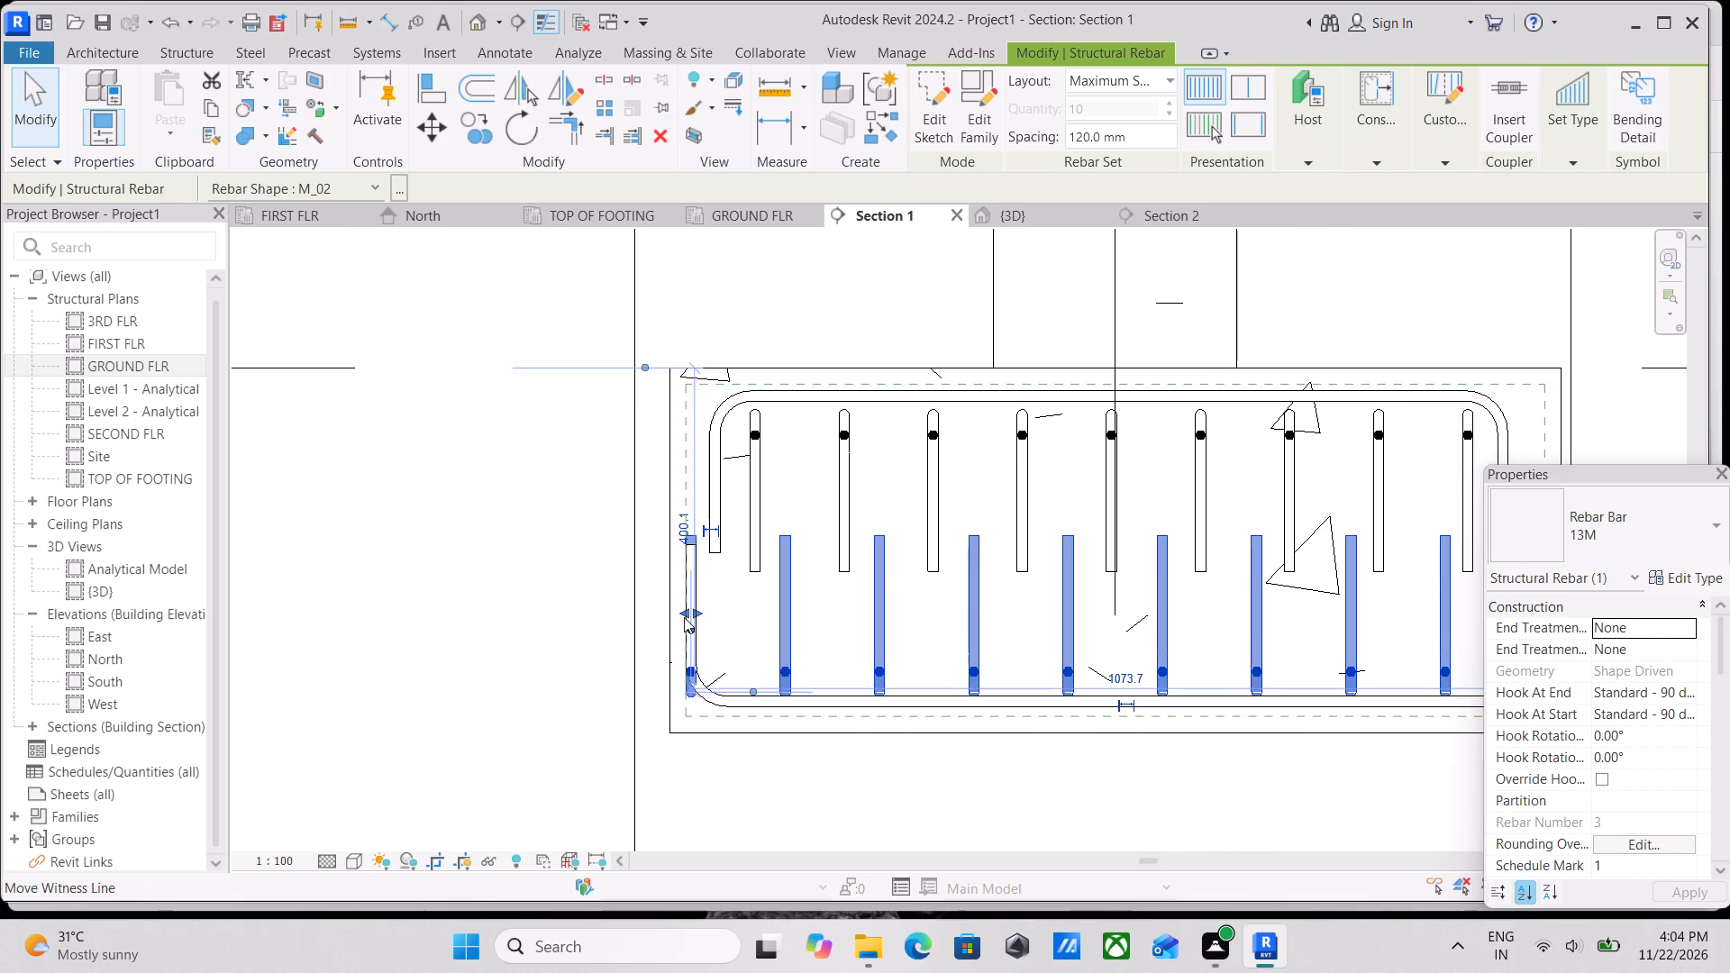
drag(699, 609, 733, 613)
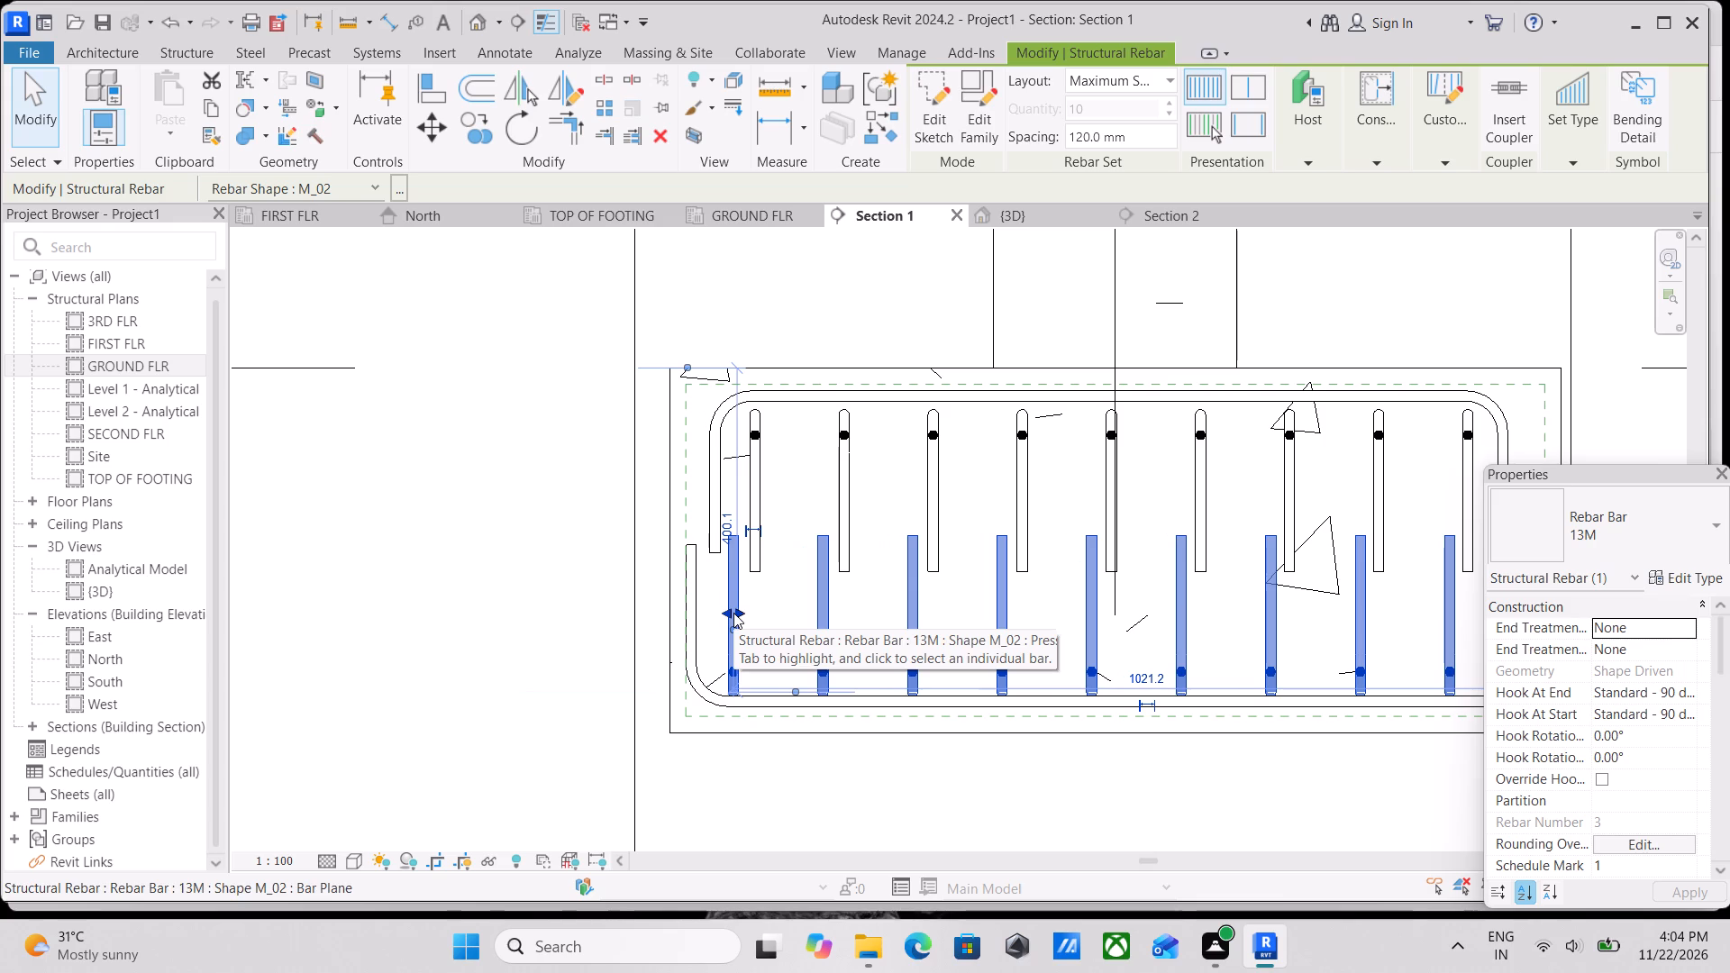
scroll(1210, 625, down, 2)
middle_drag(1210, 625, 1014, 611)
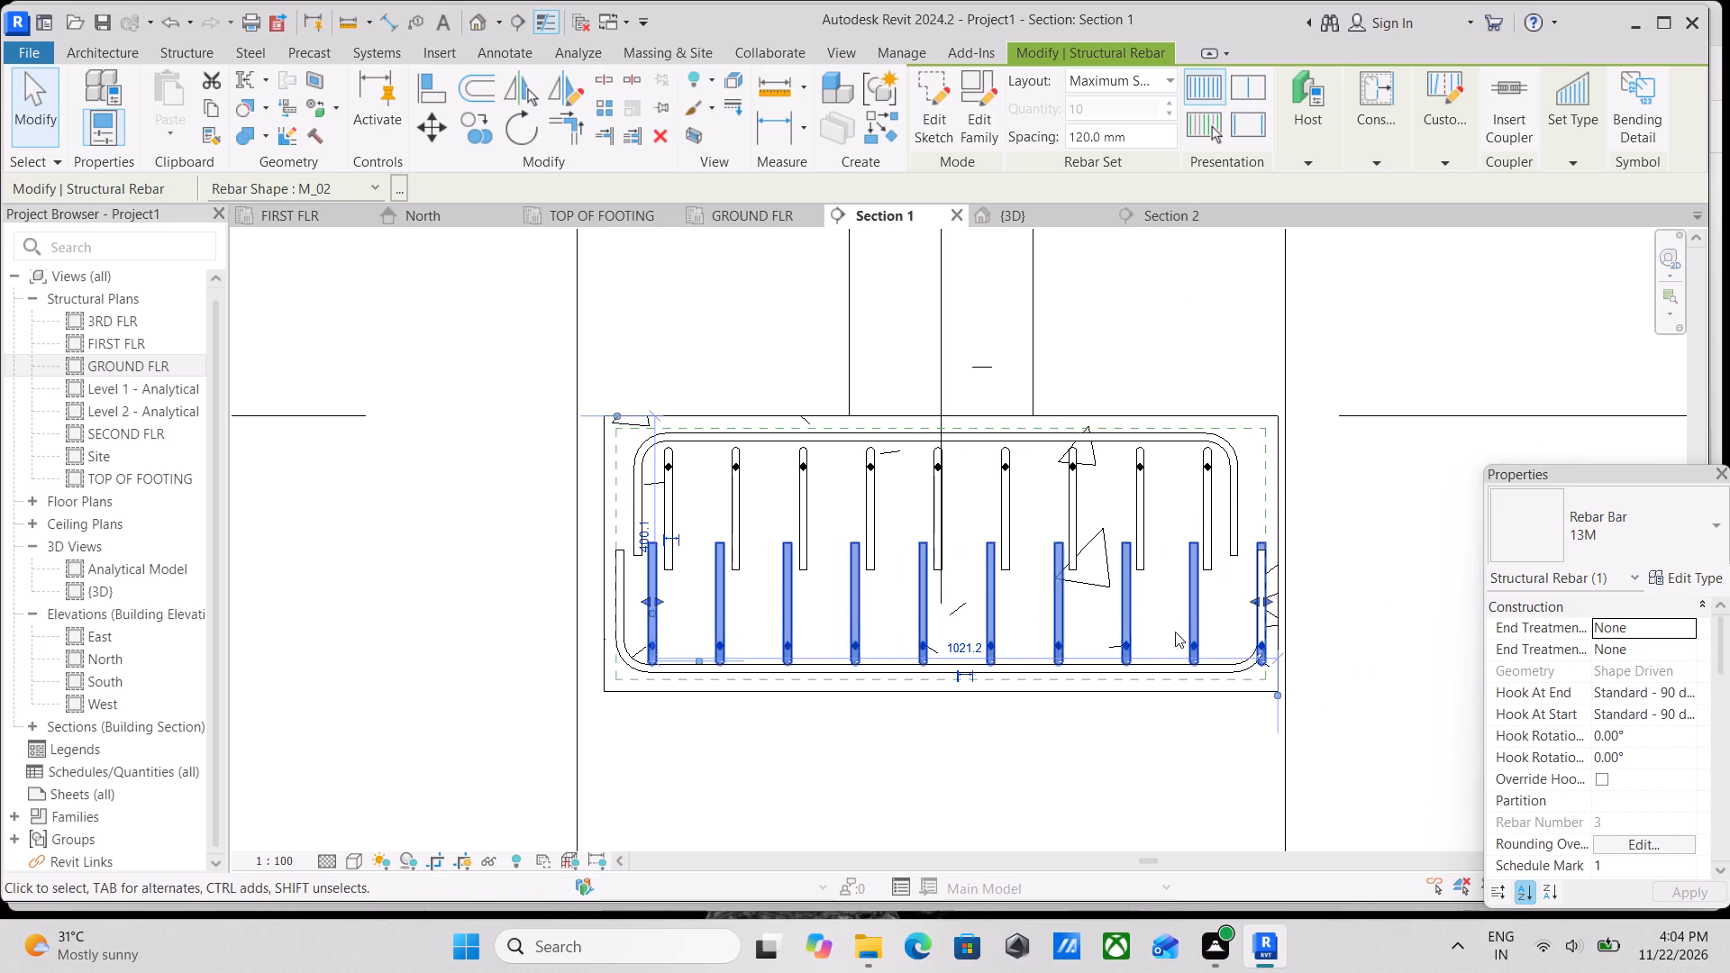
drag(1252, 605, 1222, 600)
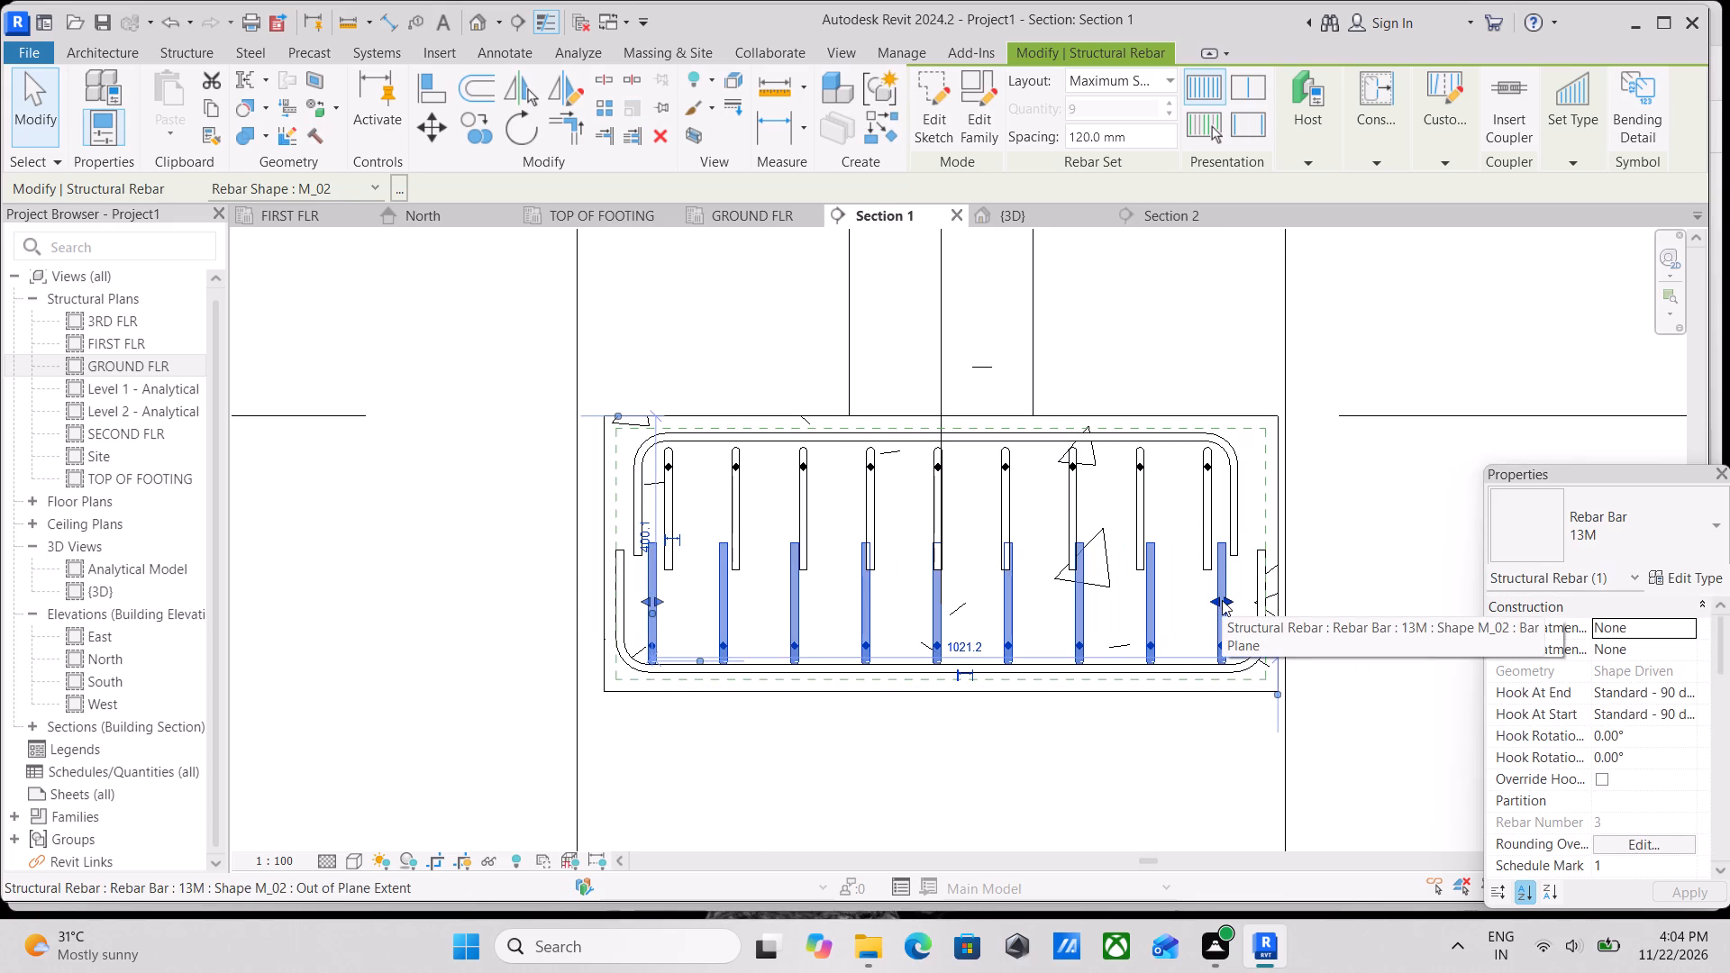
key(Escape)
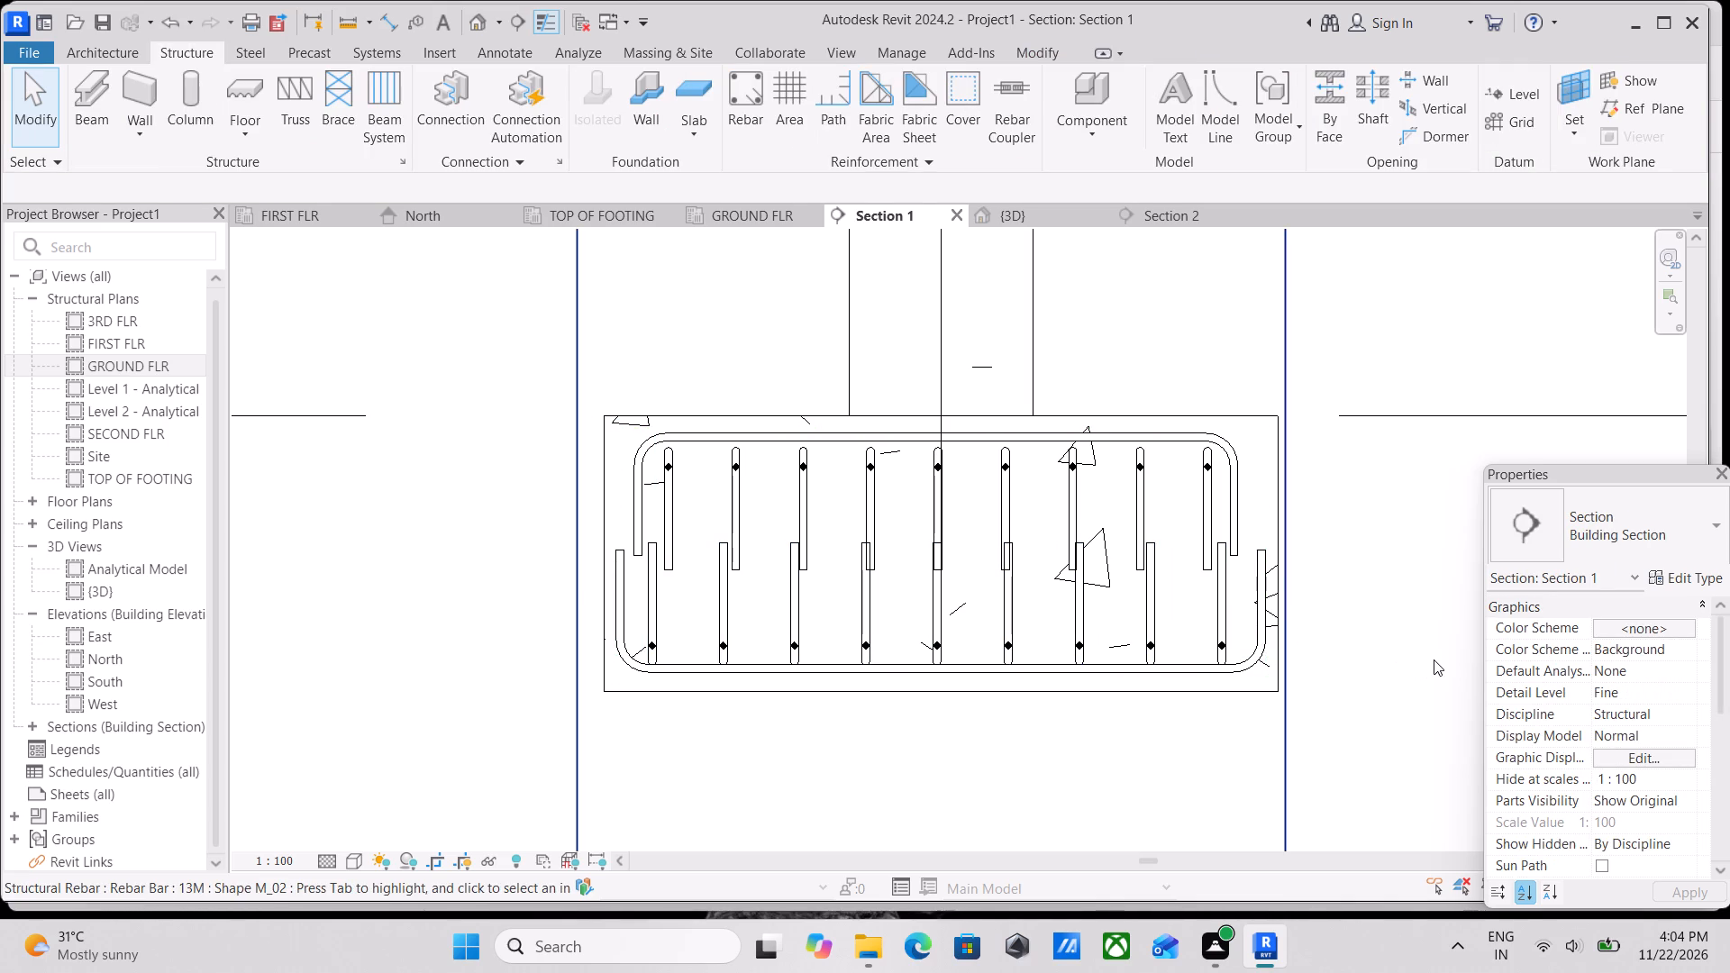
scroll(1228, 616, up, 1)
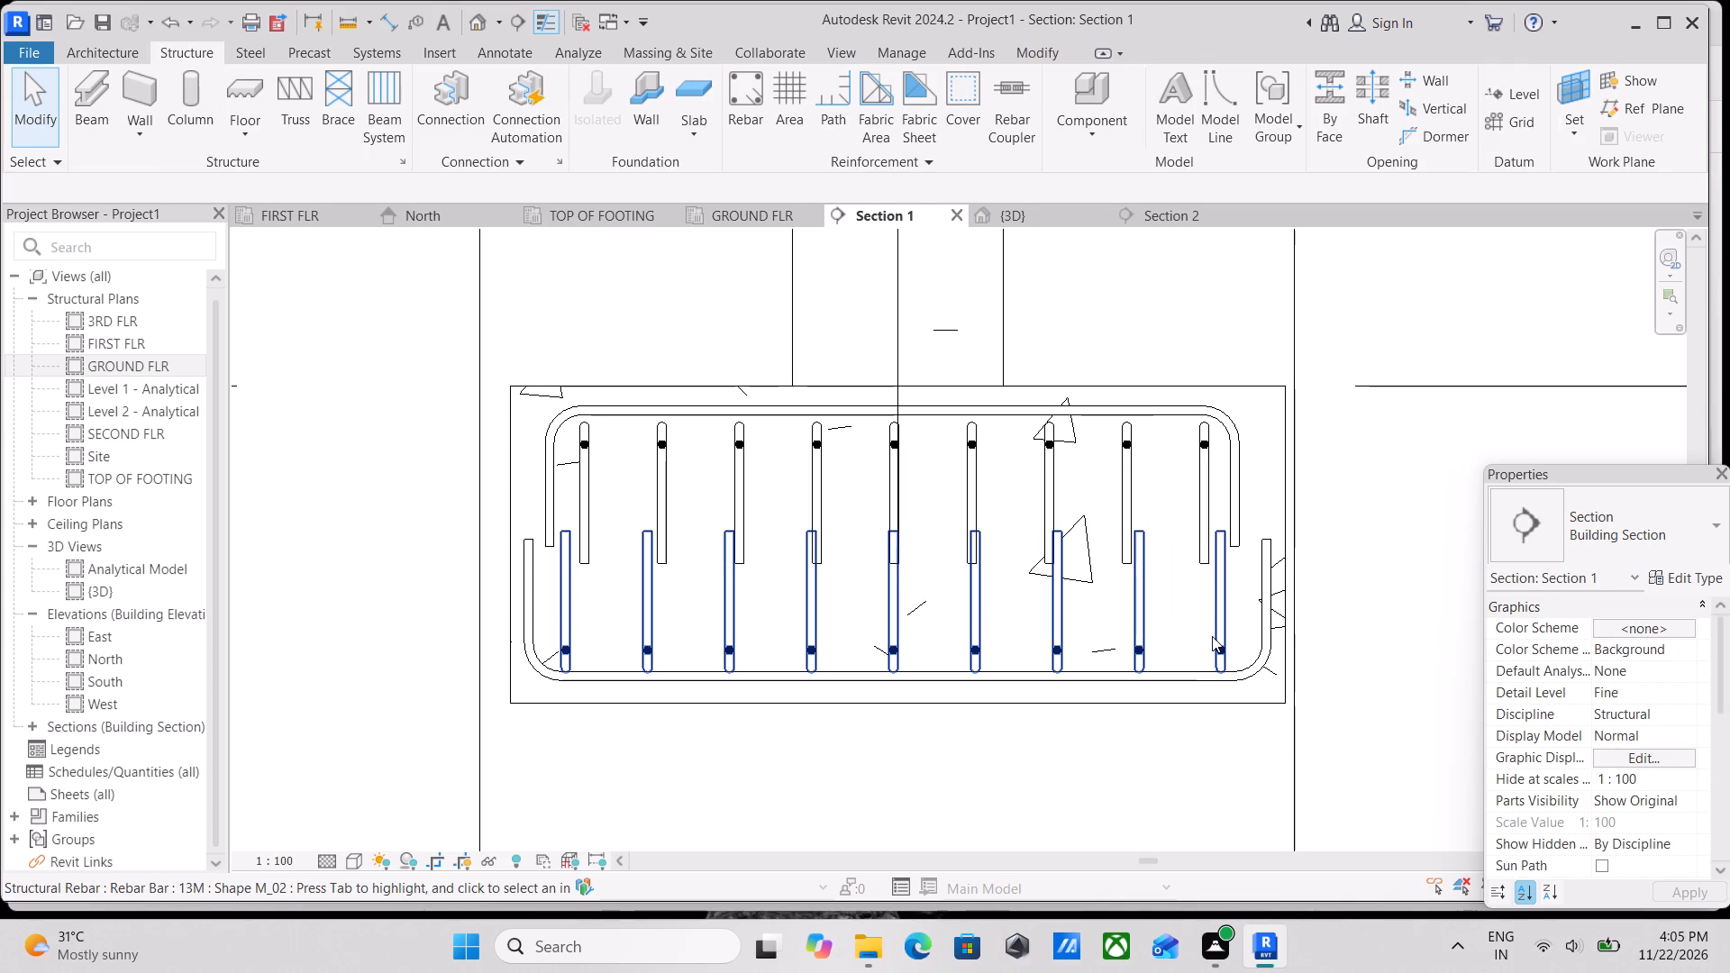
click(1212, 636)
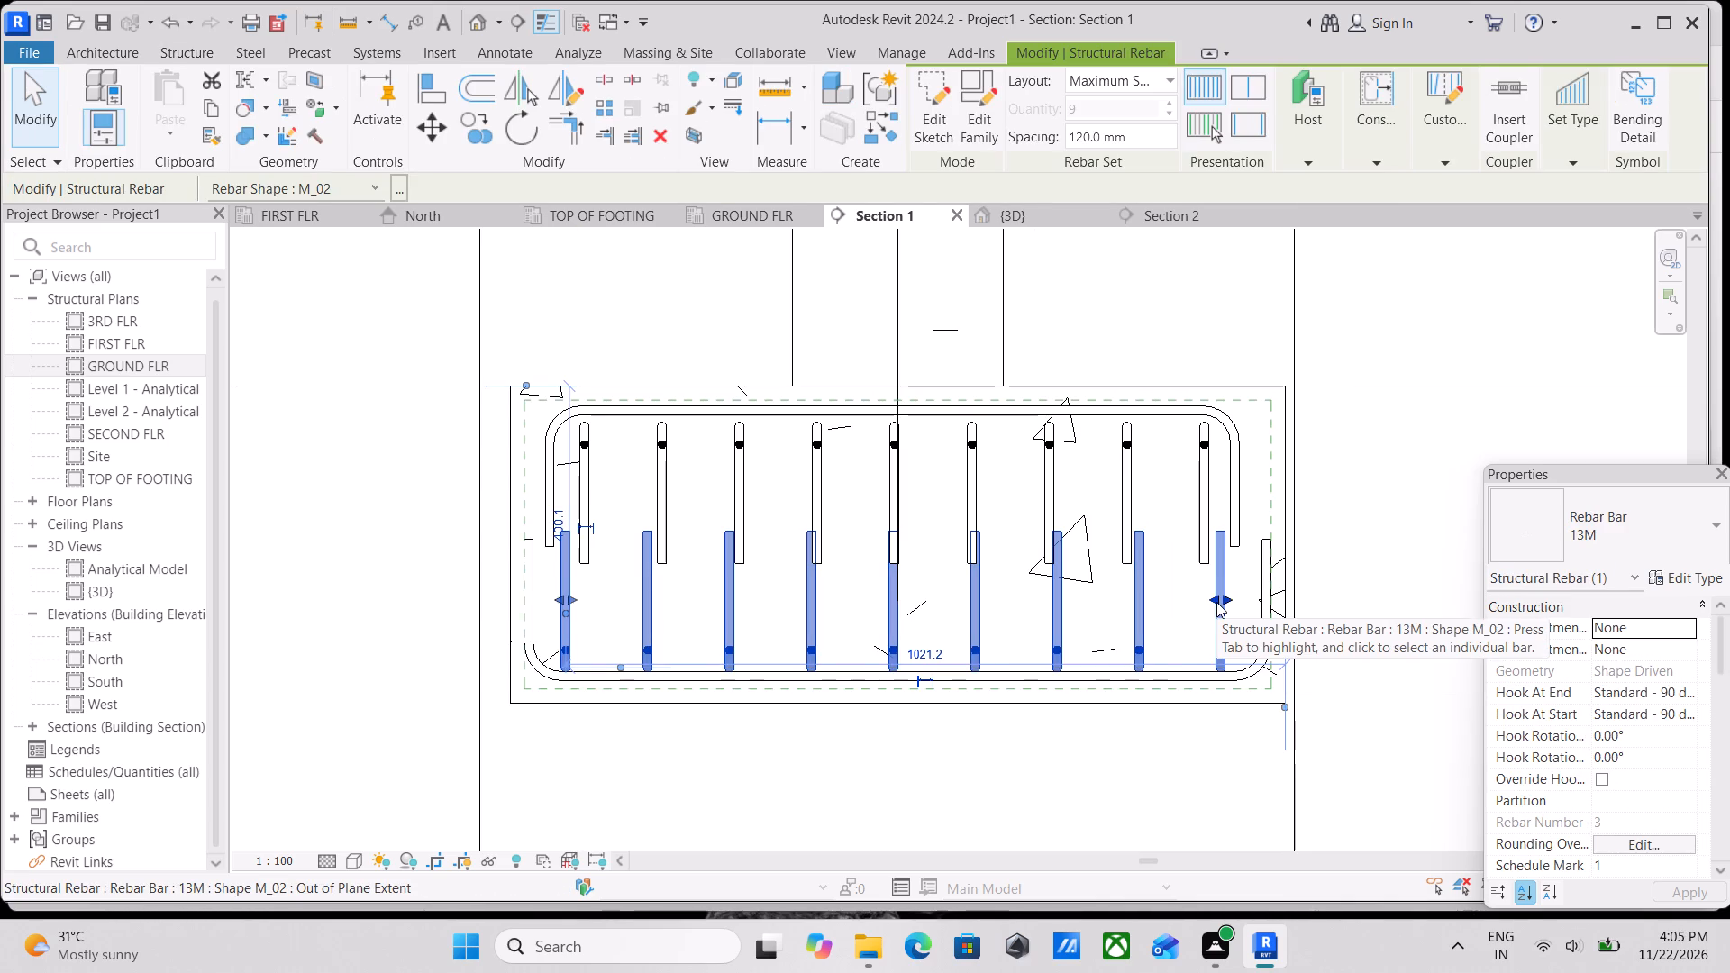
drag(1215, 598, 1186, 588)
Move the bottom cross-direction rebar set up about 10 mm, just above the bottom bar's horizontal run.
middle_drag(1057, 619, 1165, 687)
middle_drag(1115, 659, 1198, 699)
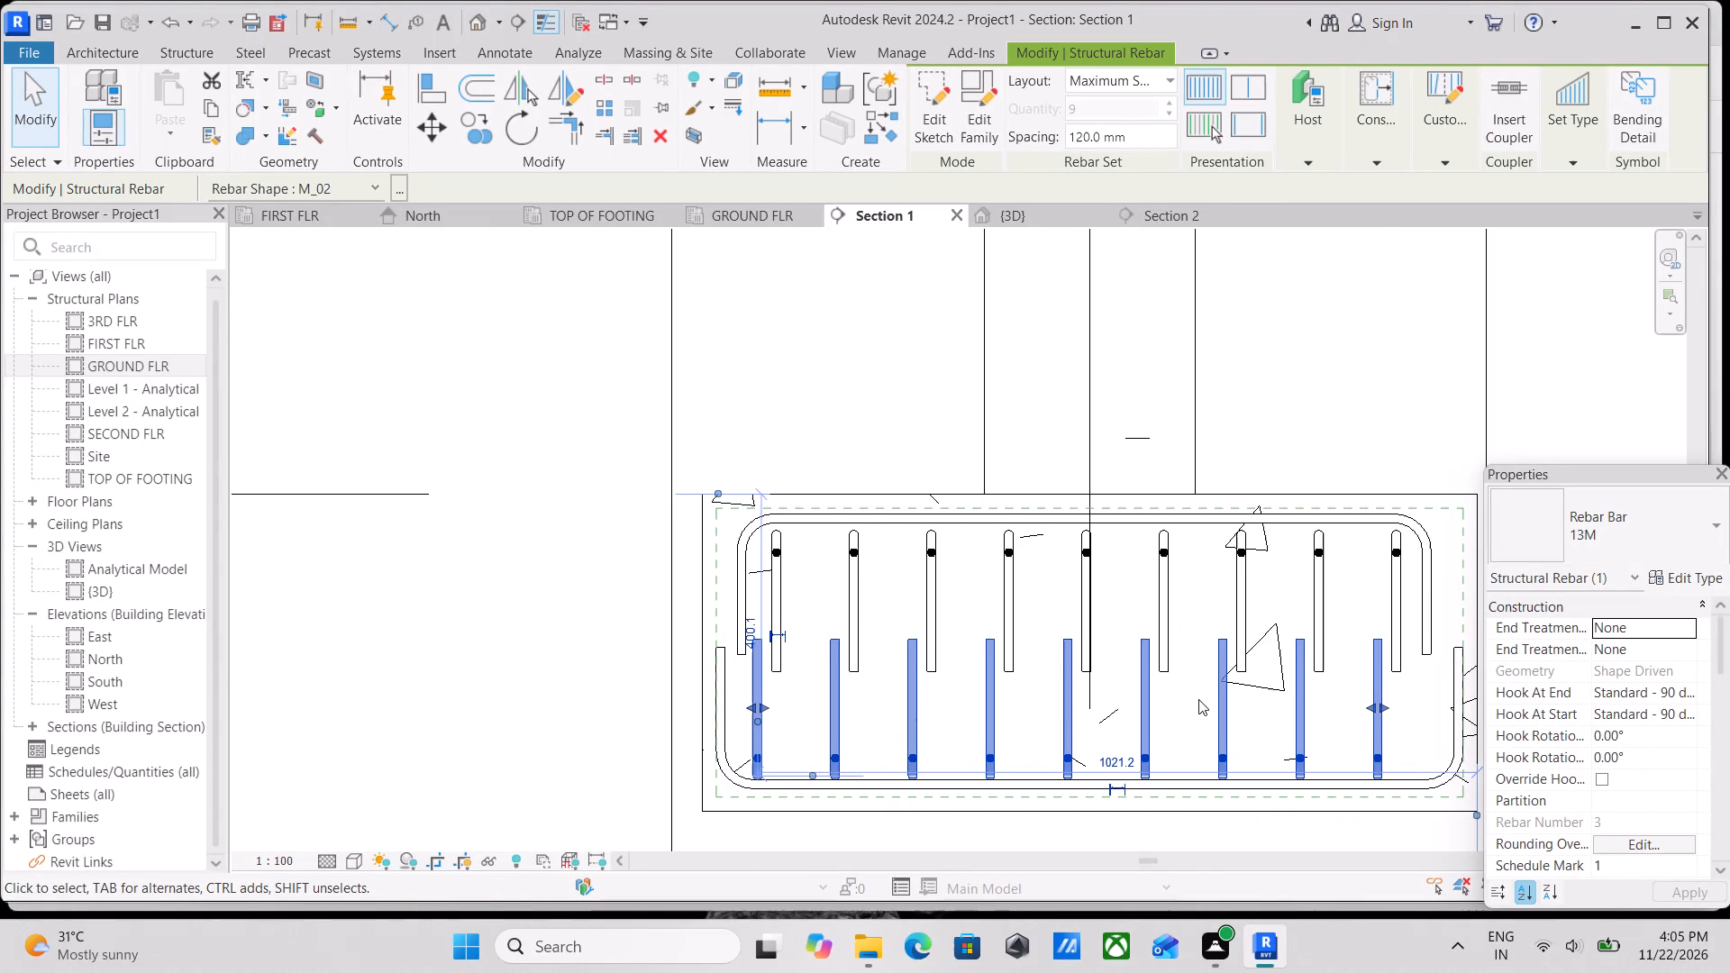
key(Up)
key(Up)
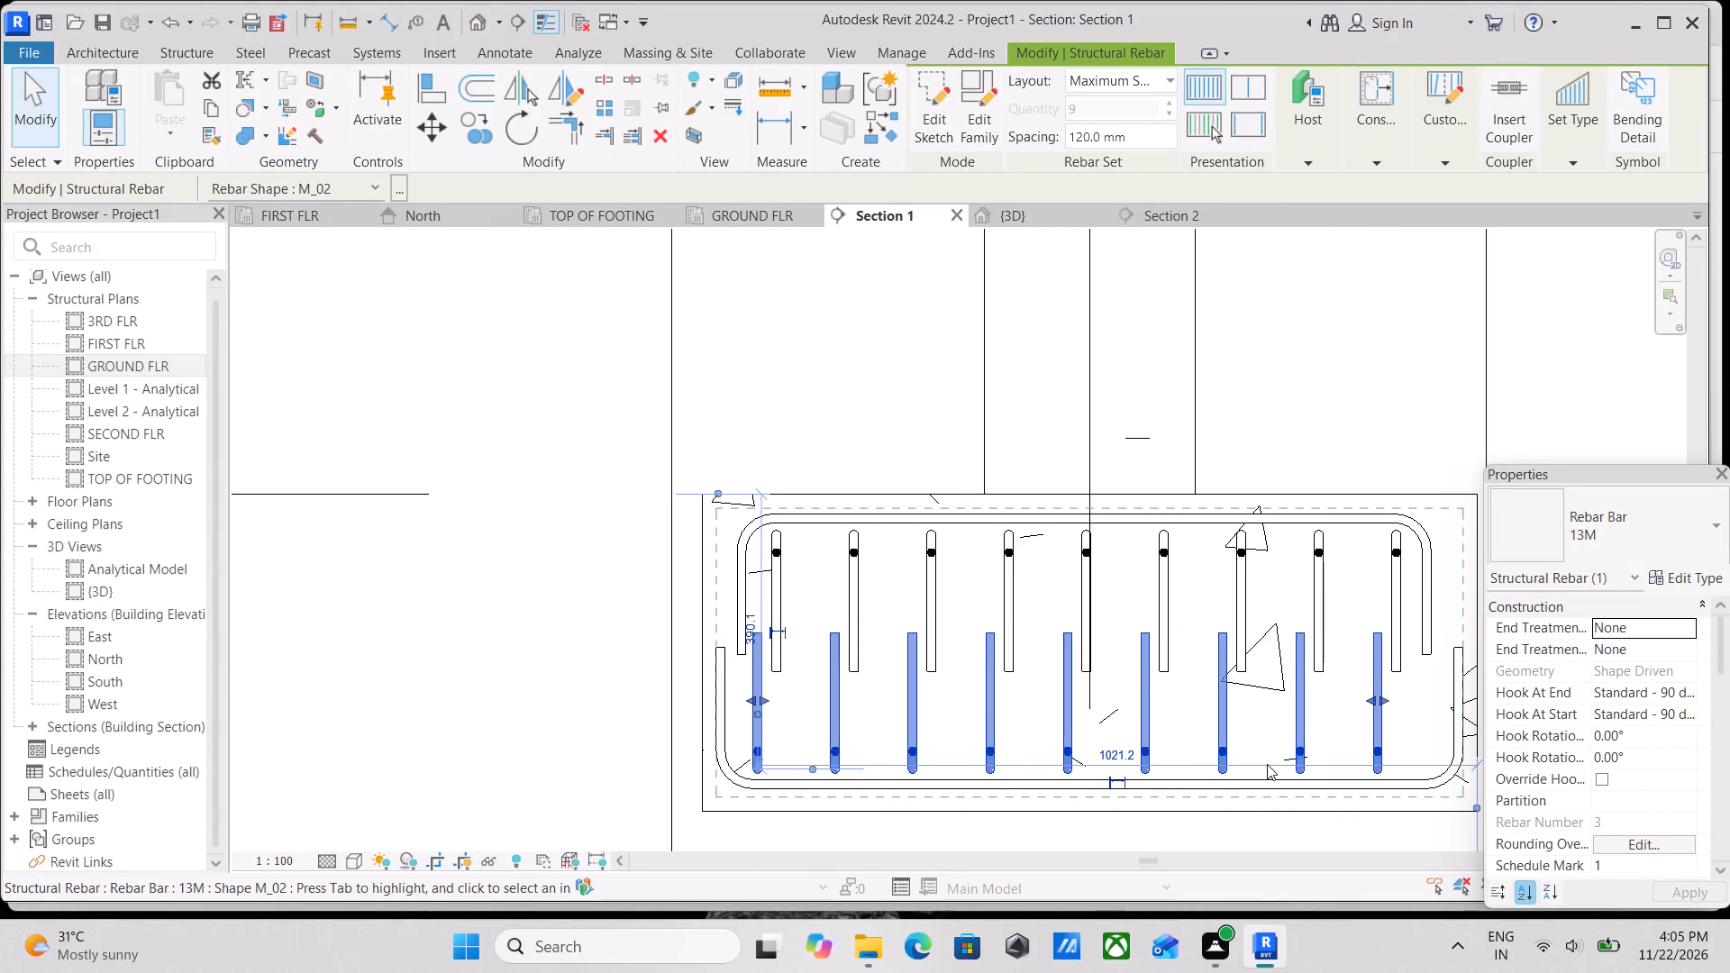
key(Escape)
key(Escape)
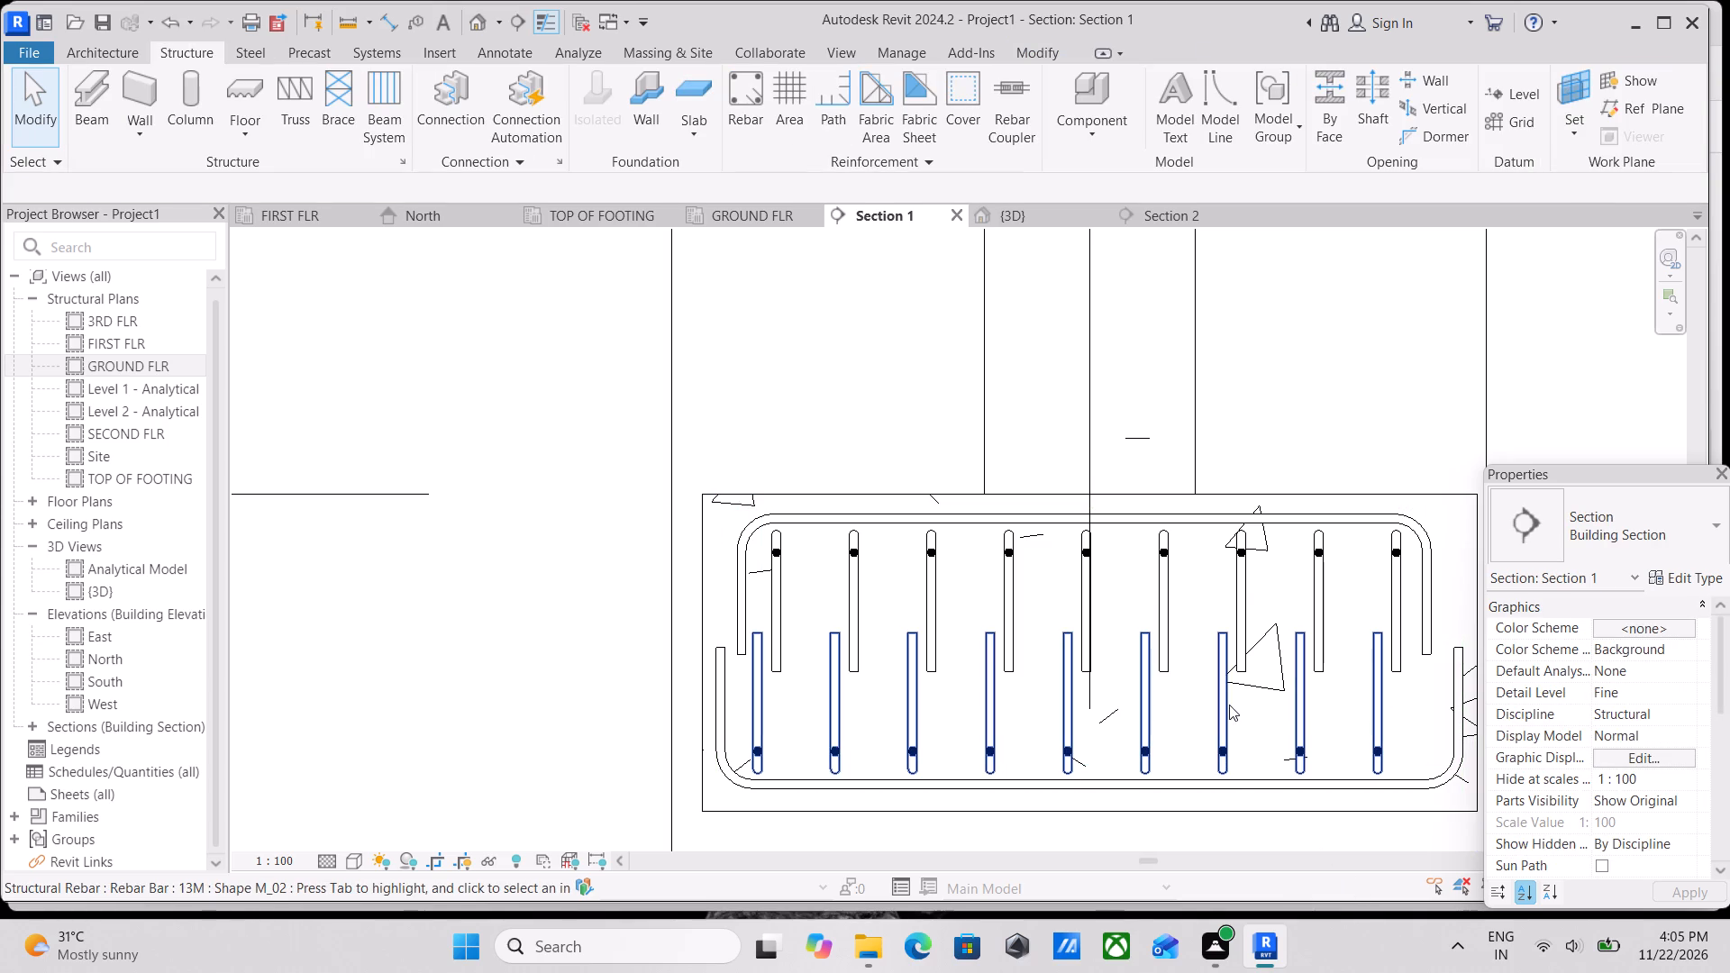
Set the bottom cross-direction rebar set to show unobscured in the {3D} view.
click(1224, 695)
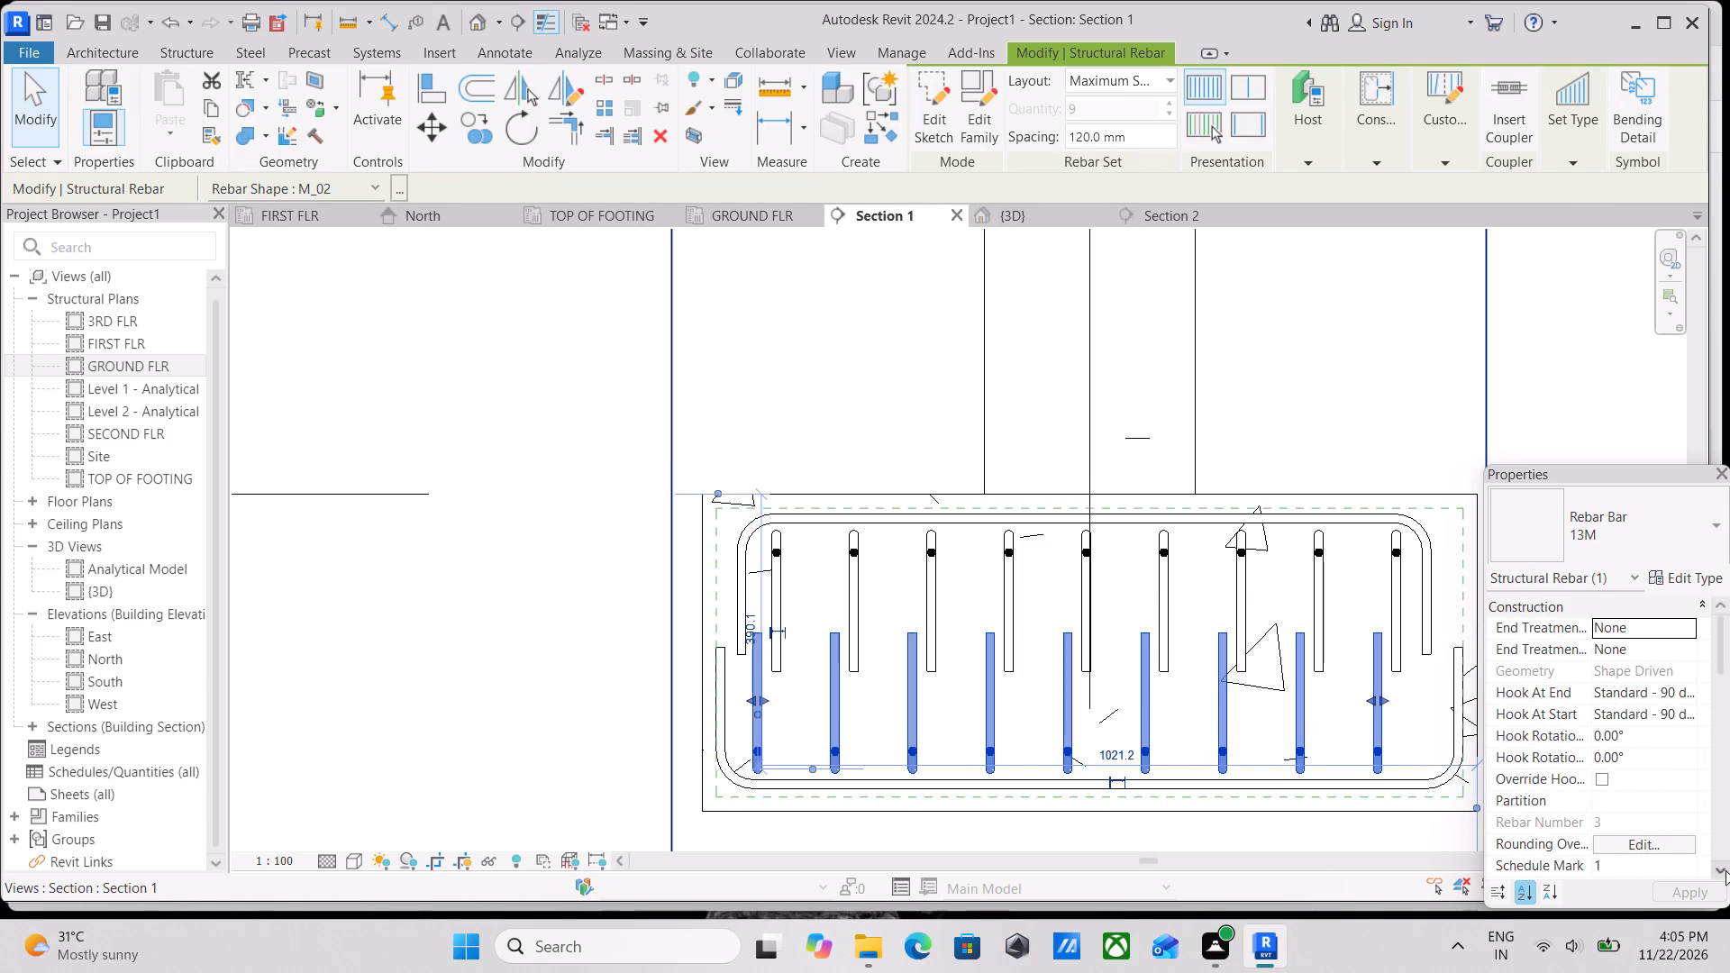
scroll(1716, 867, down, 3)
scroll(1652, 823, down, 2)
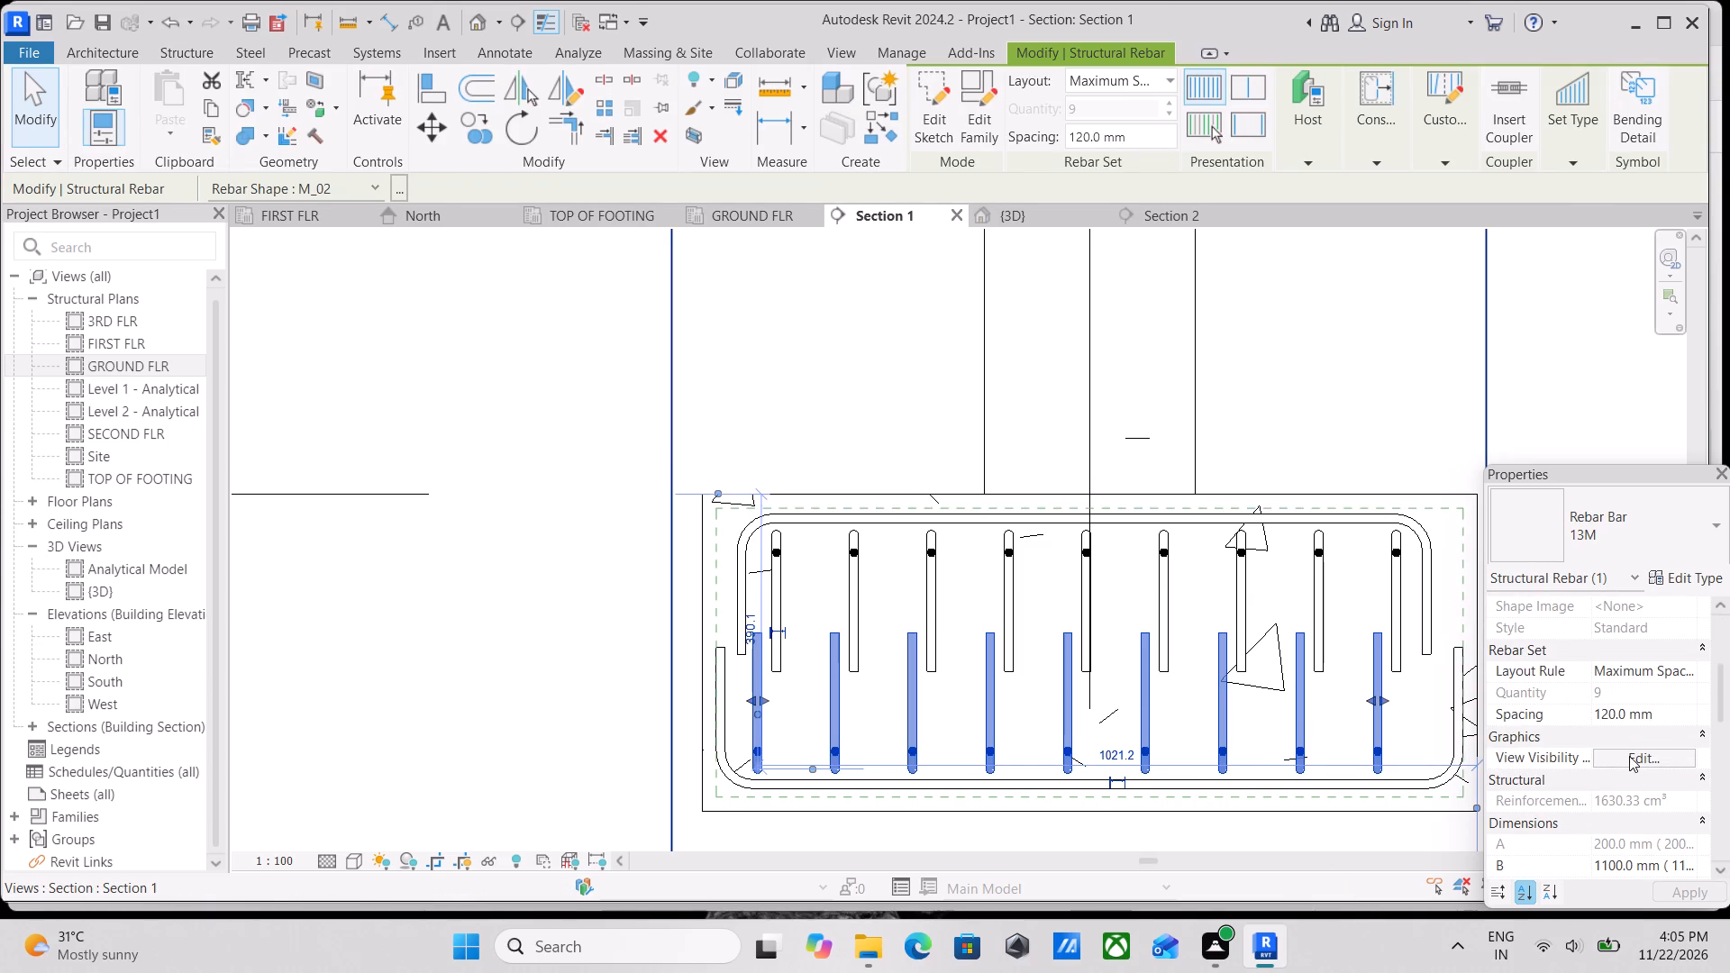
click(1629, 755)
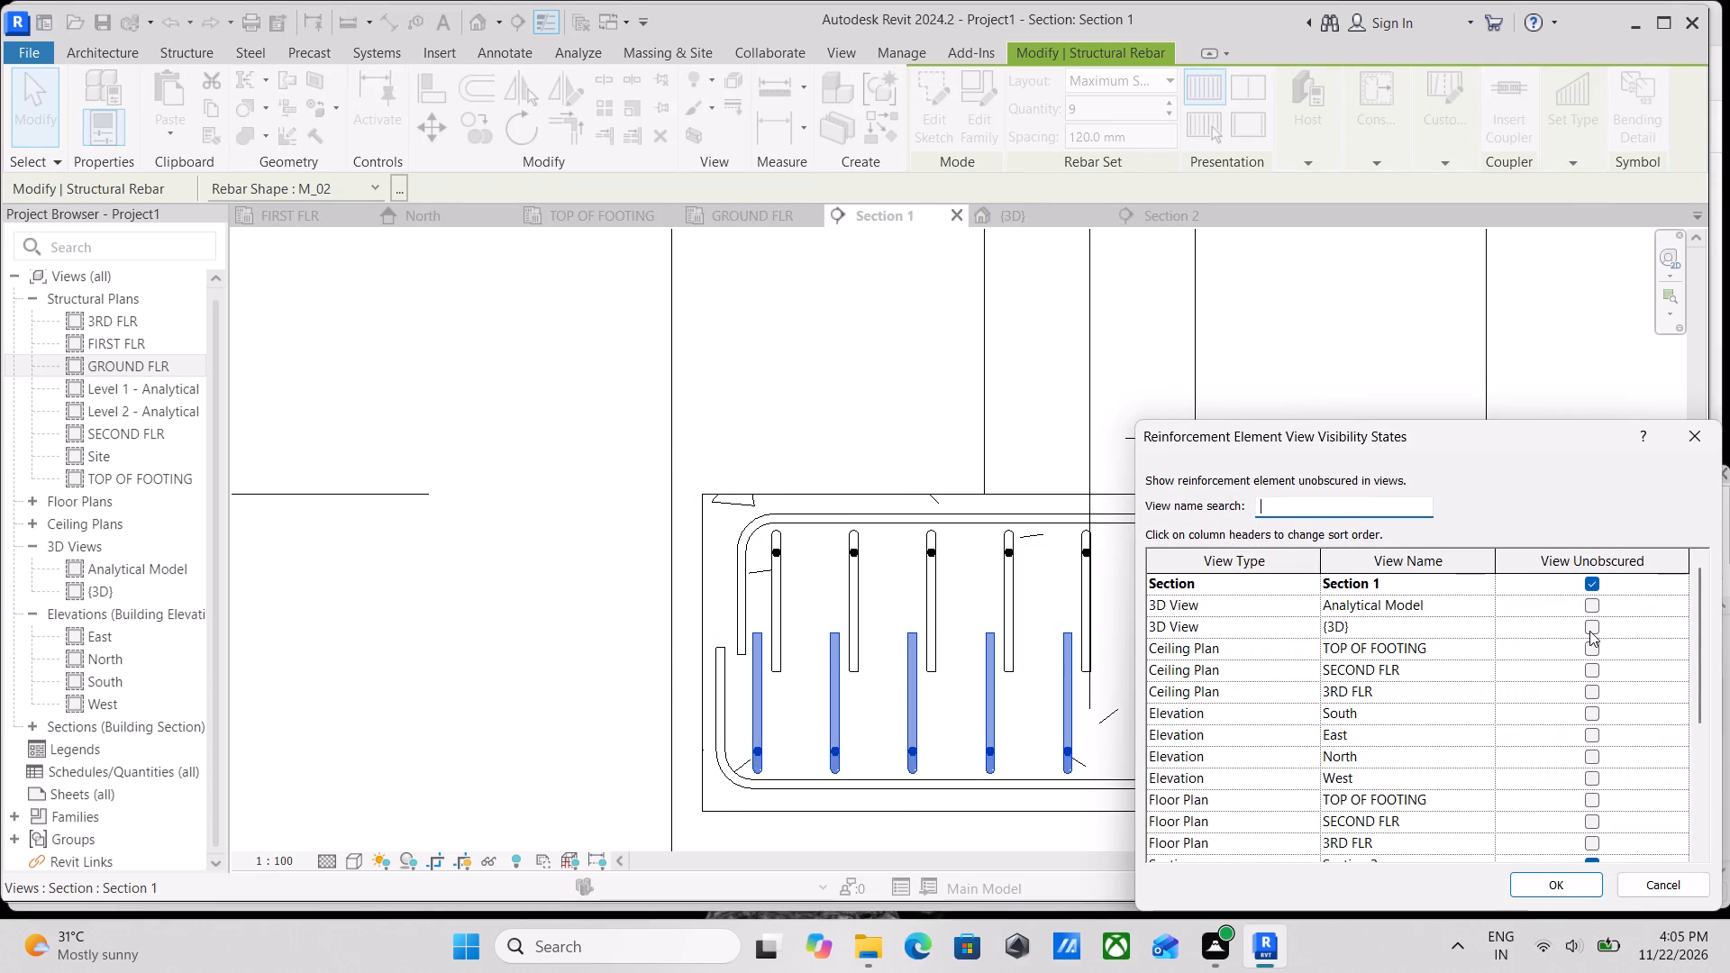
click(1589, 631)
click(1579, 886)
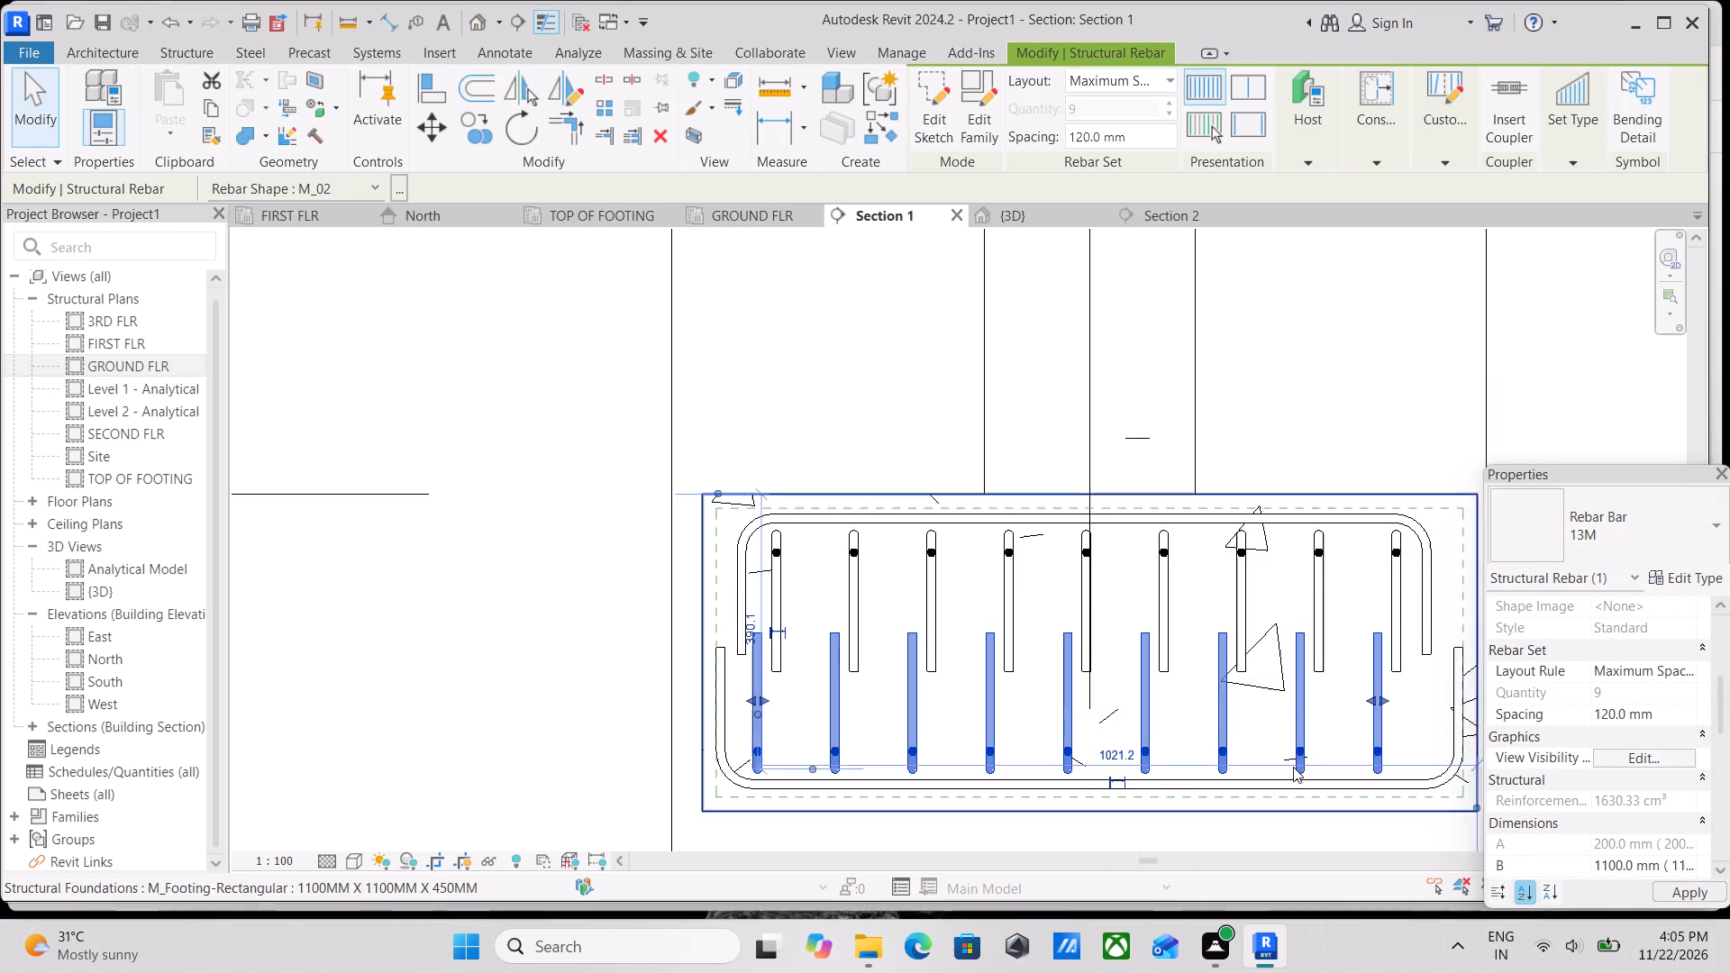
scroll(1088, 708, down, 2)
middle_drag(1055, 704, 1088, 767)
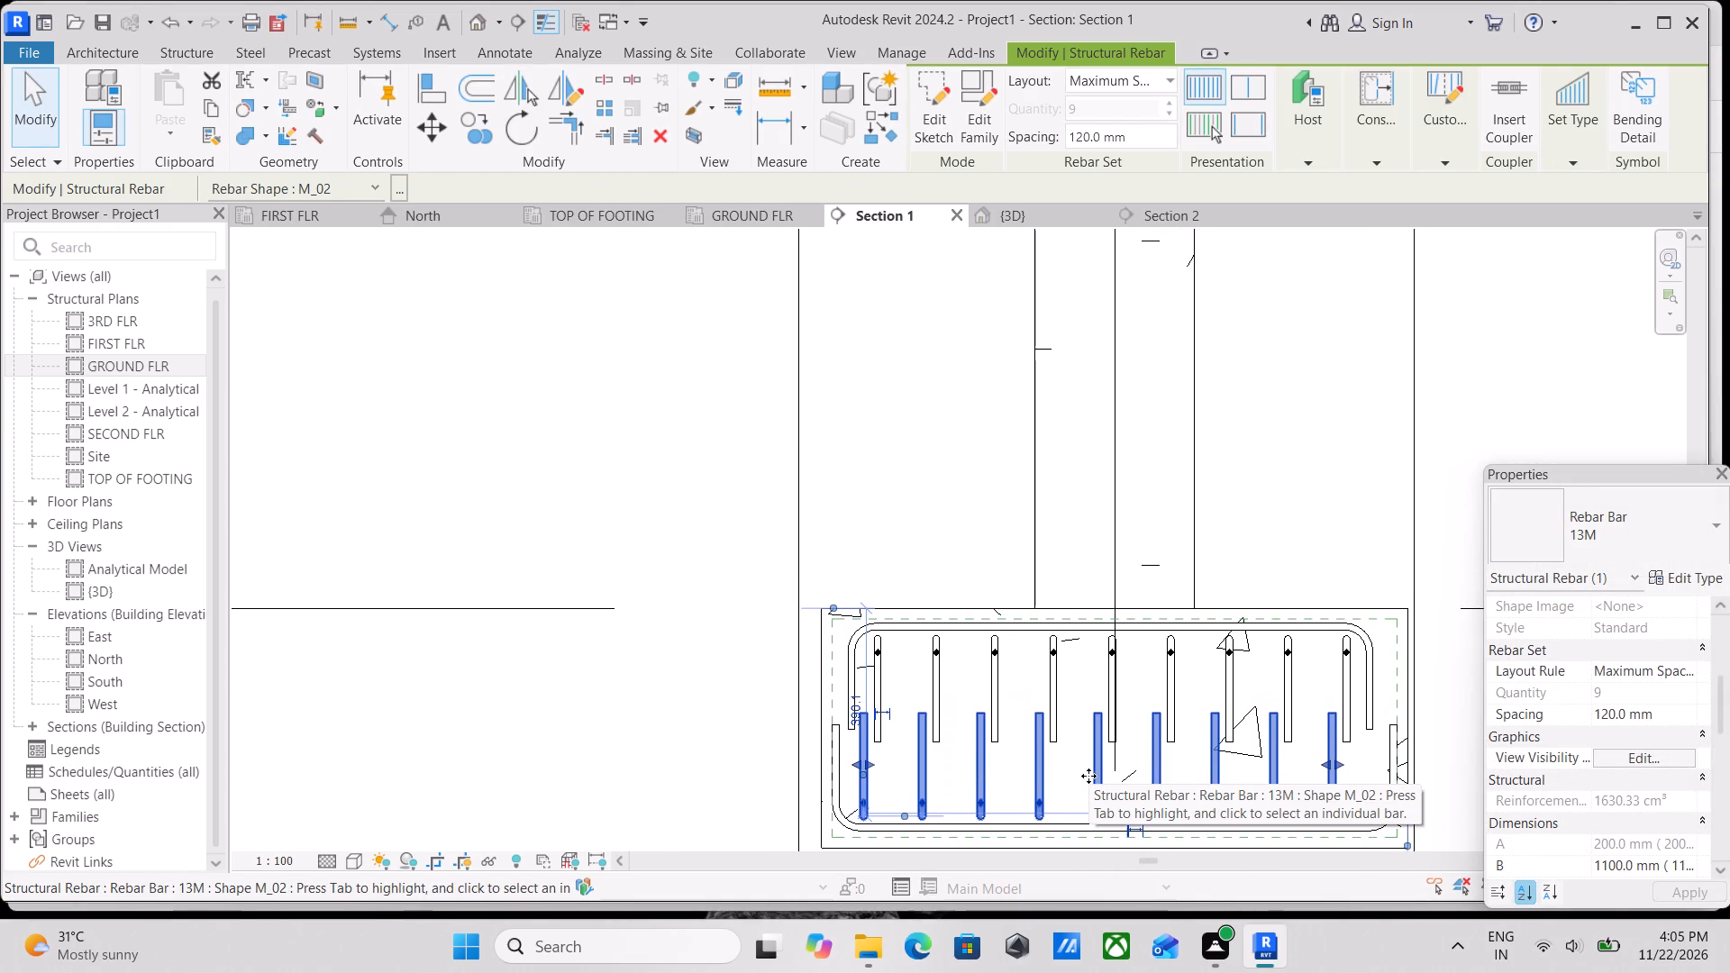
key(Escape)
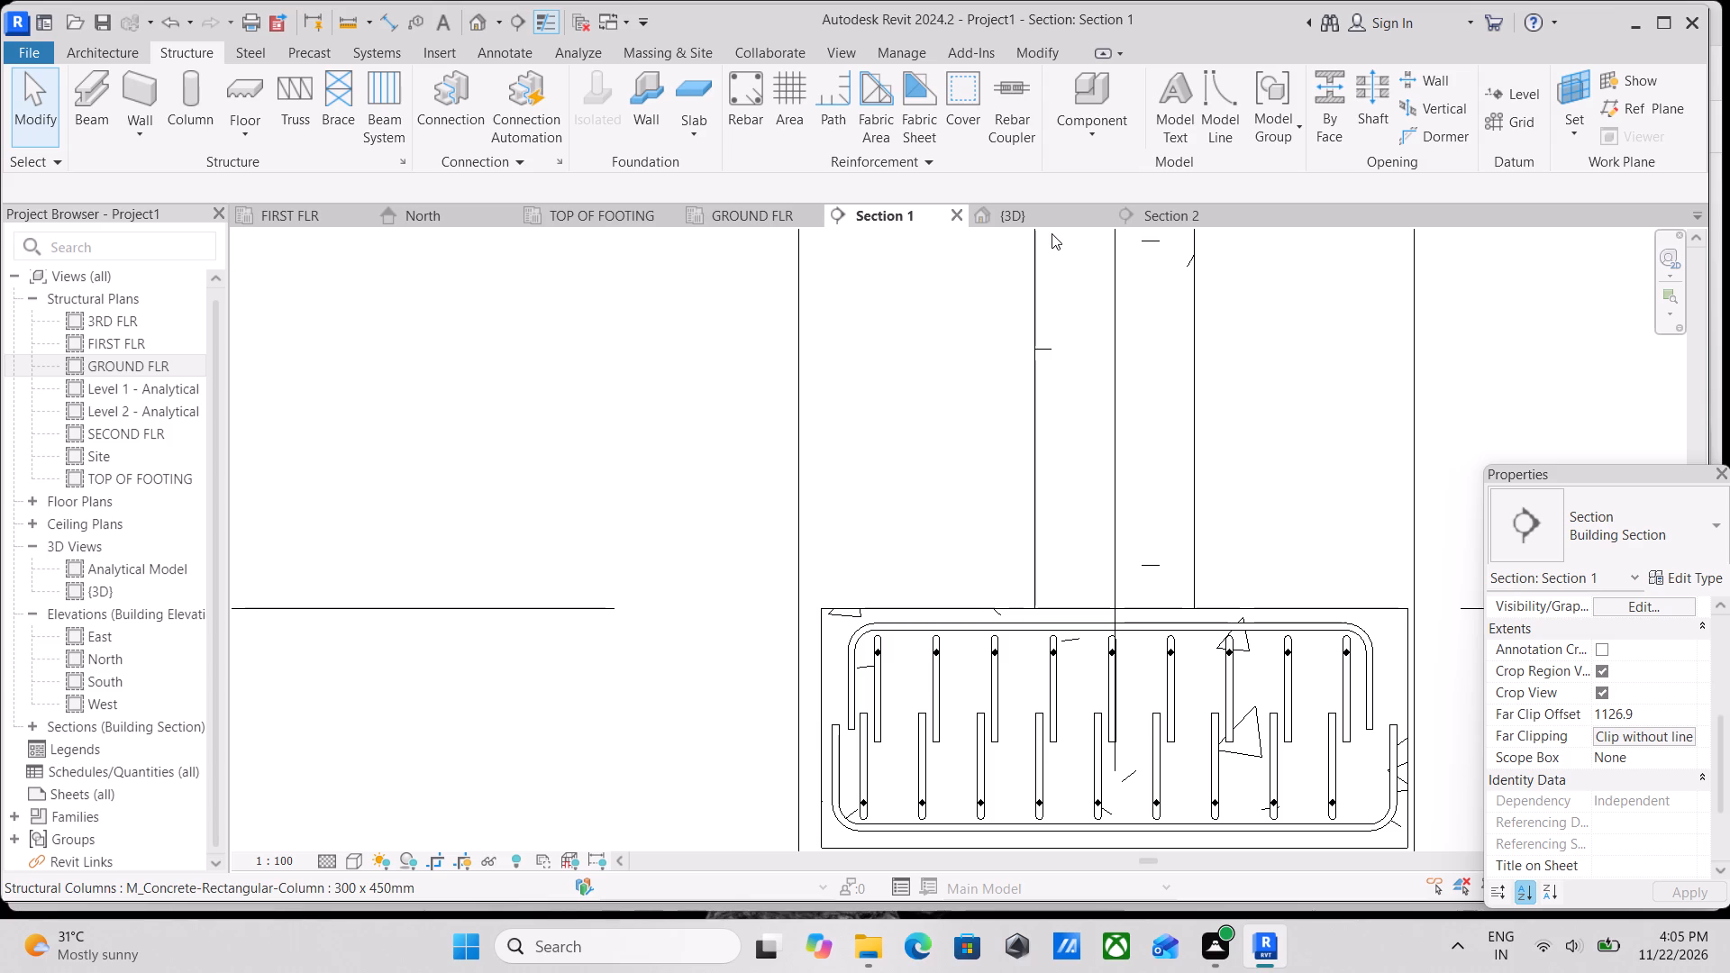
Open the {3D} view and look over the foundation model from the front-left corner.
scroll(1188, 223, down, 1)
scroll(1104, 620, up, 2)
middle_drag(1019, 591, 1004, 501)
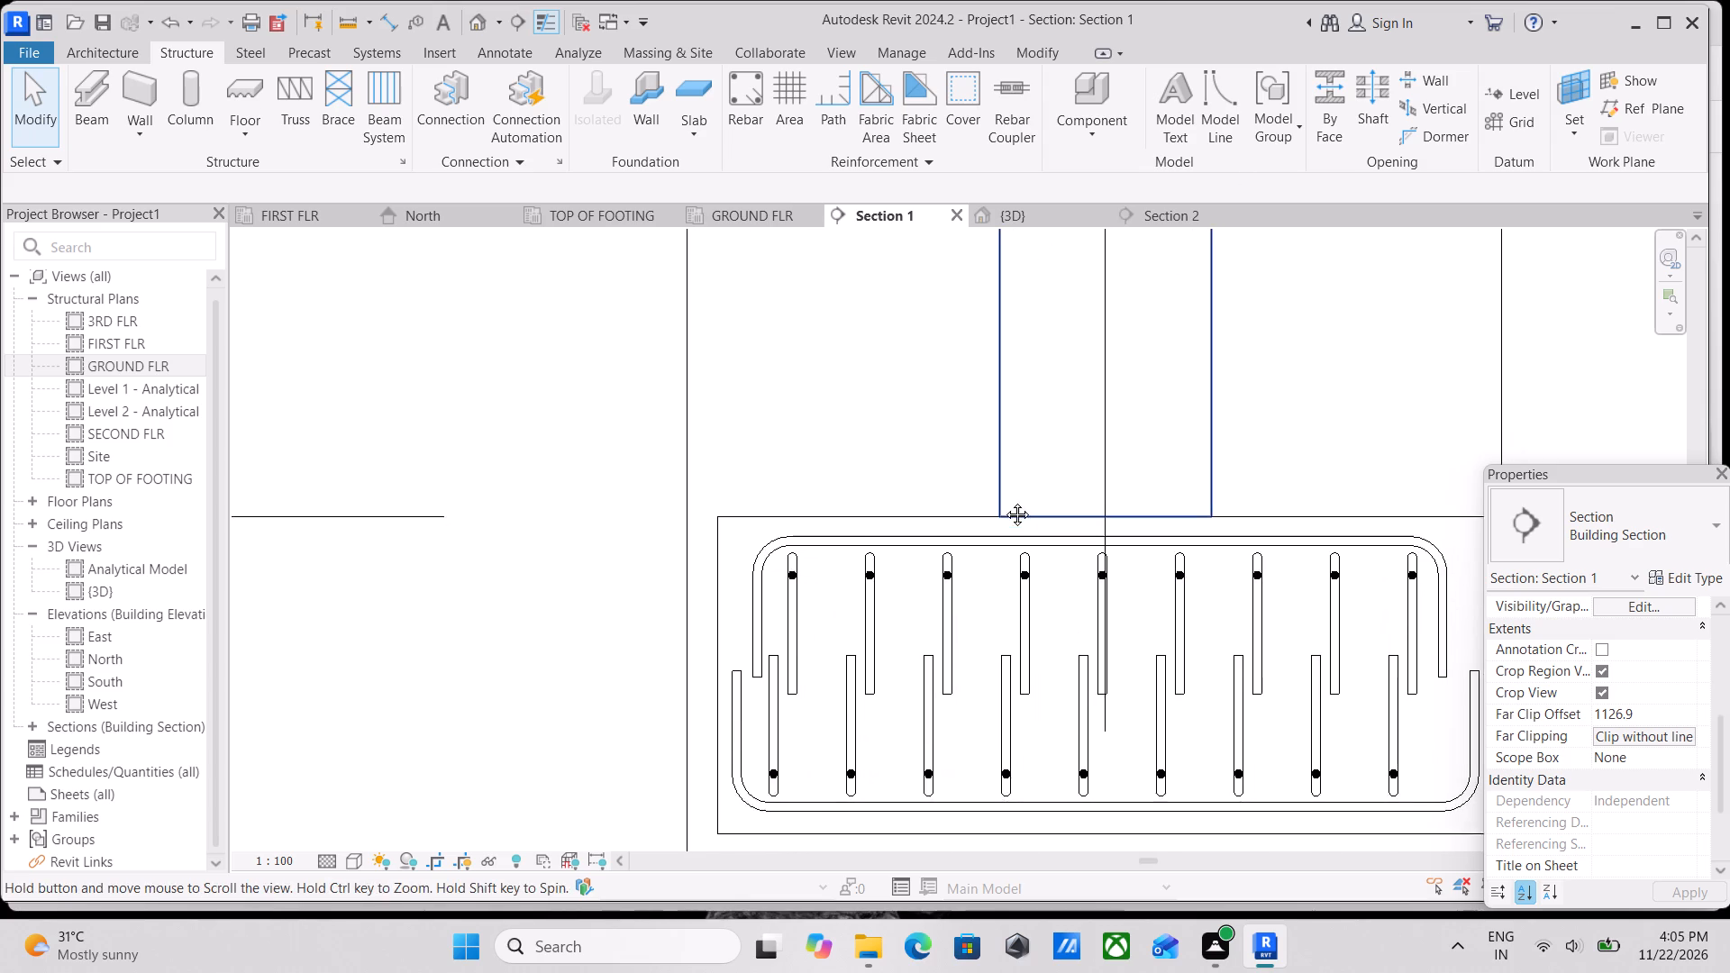
middle_drag(1004, 501, 1004, 490)
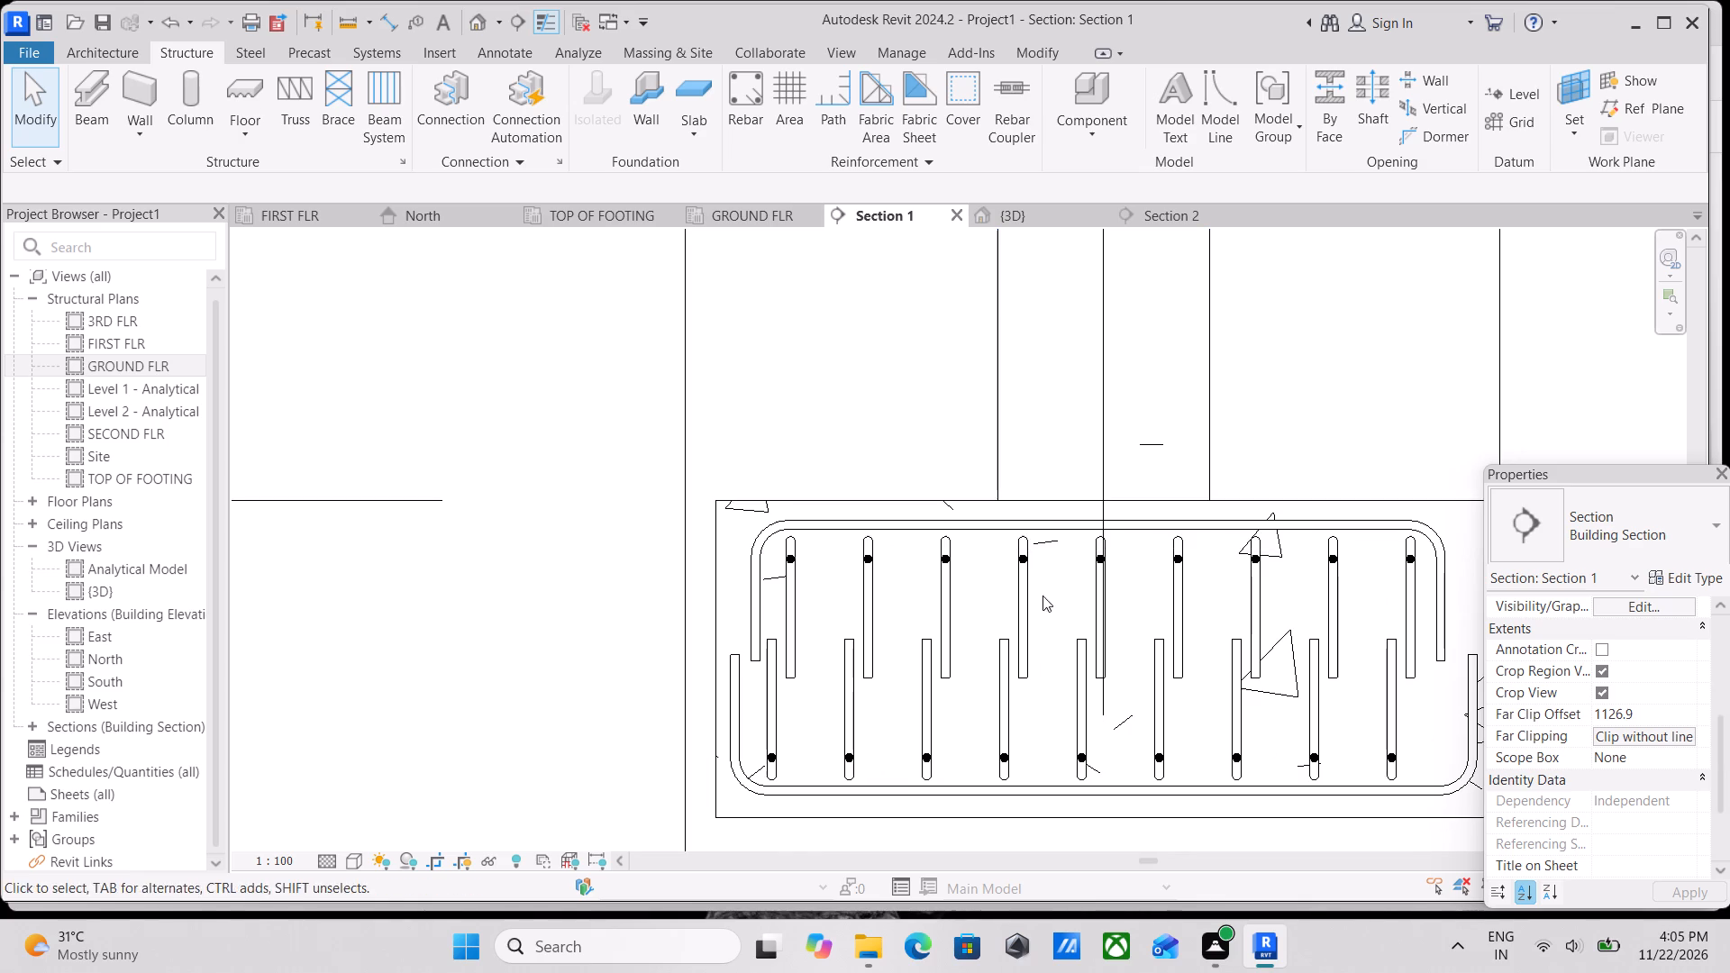
scroll(1033, 578, down, 2)
middle_drag(1031, 576, 1000, 530)
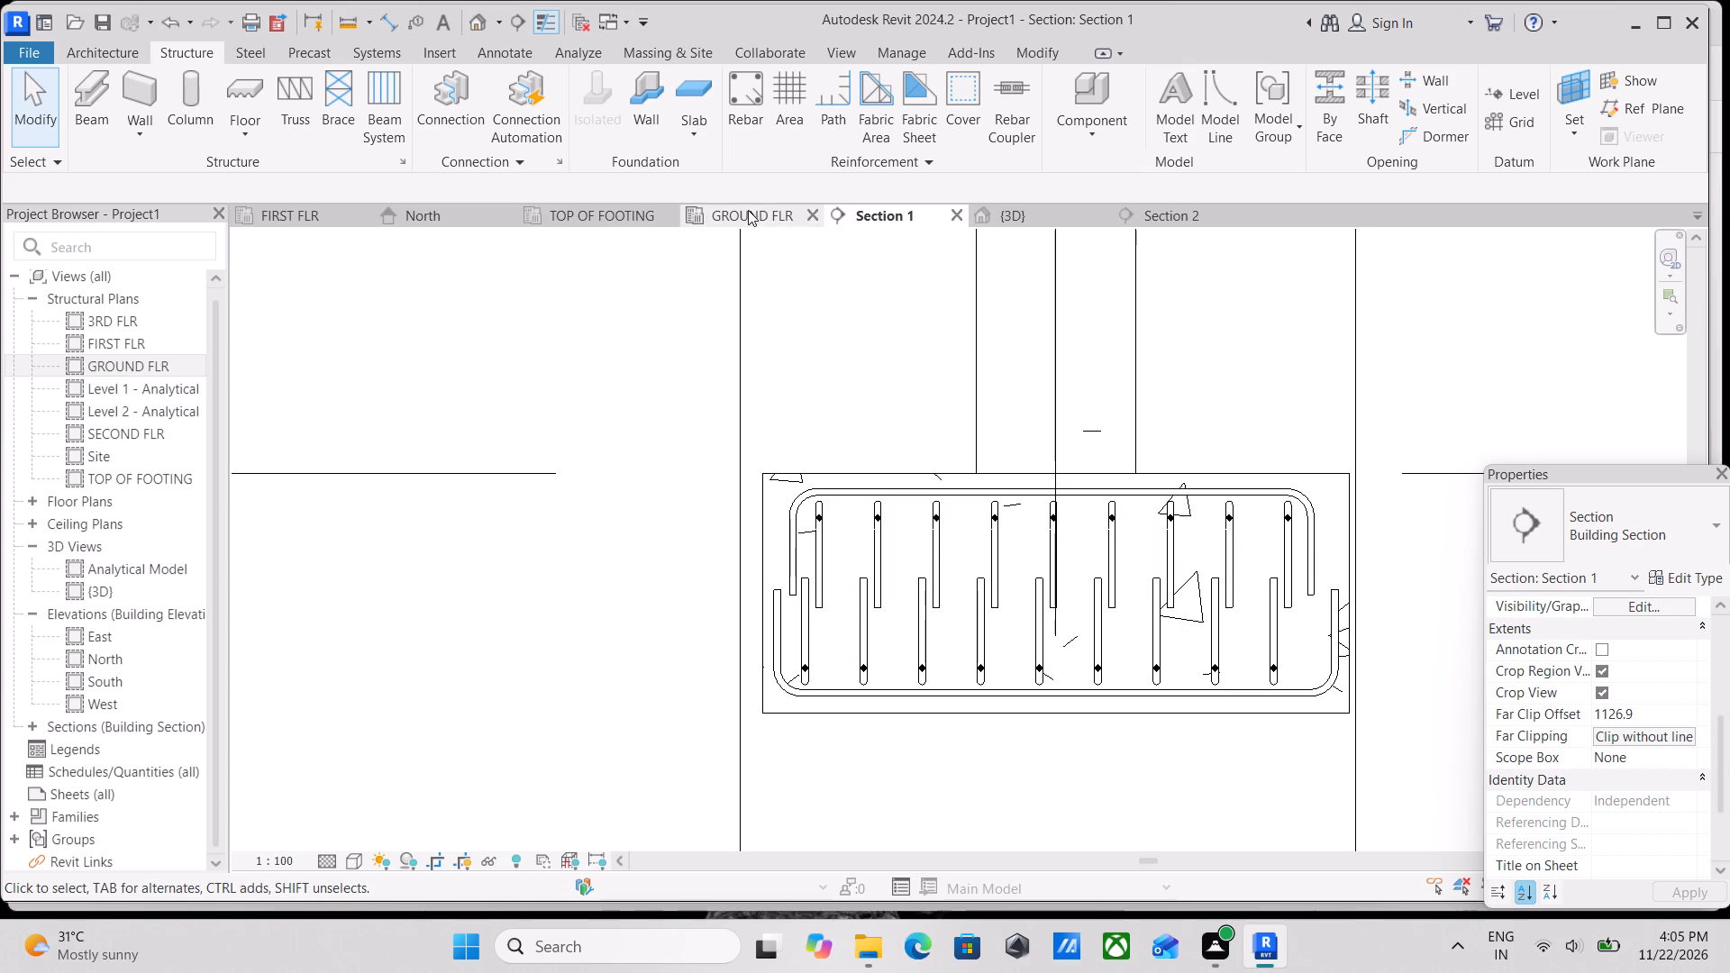
click(1005, 223)
scroll(940, 399, up, 2)
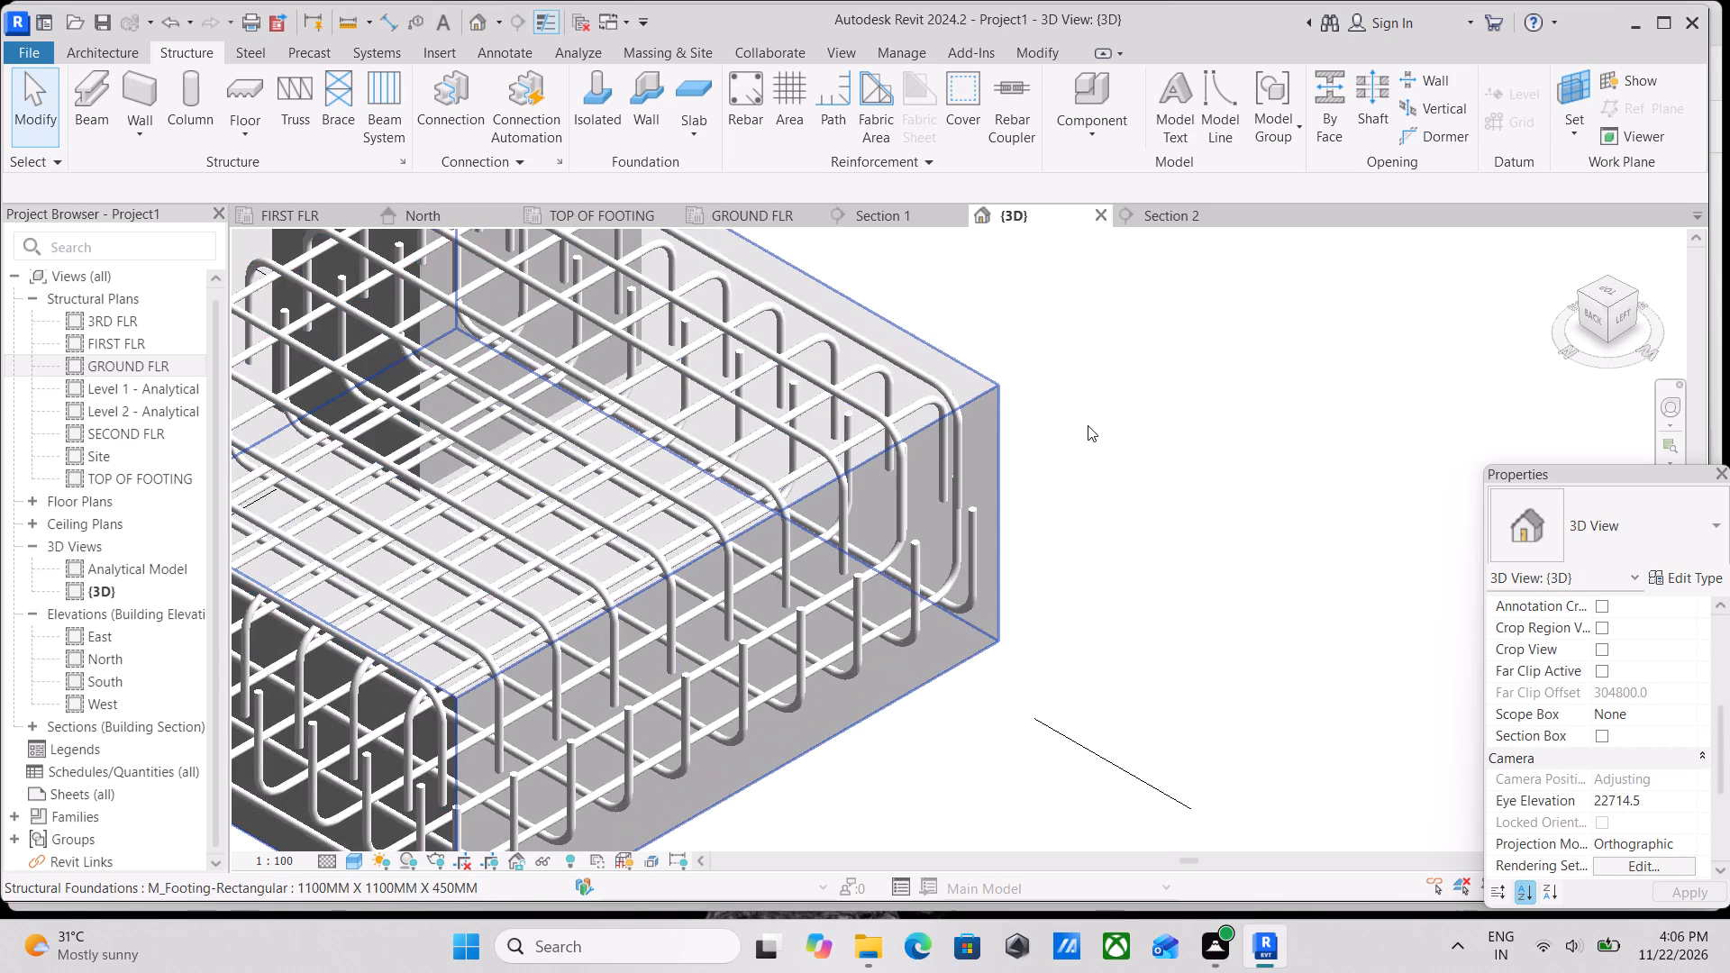
scroll(1088, 425, down, 1)
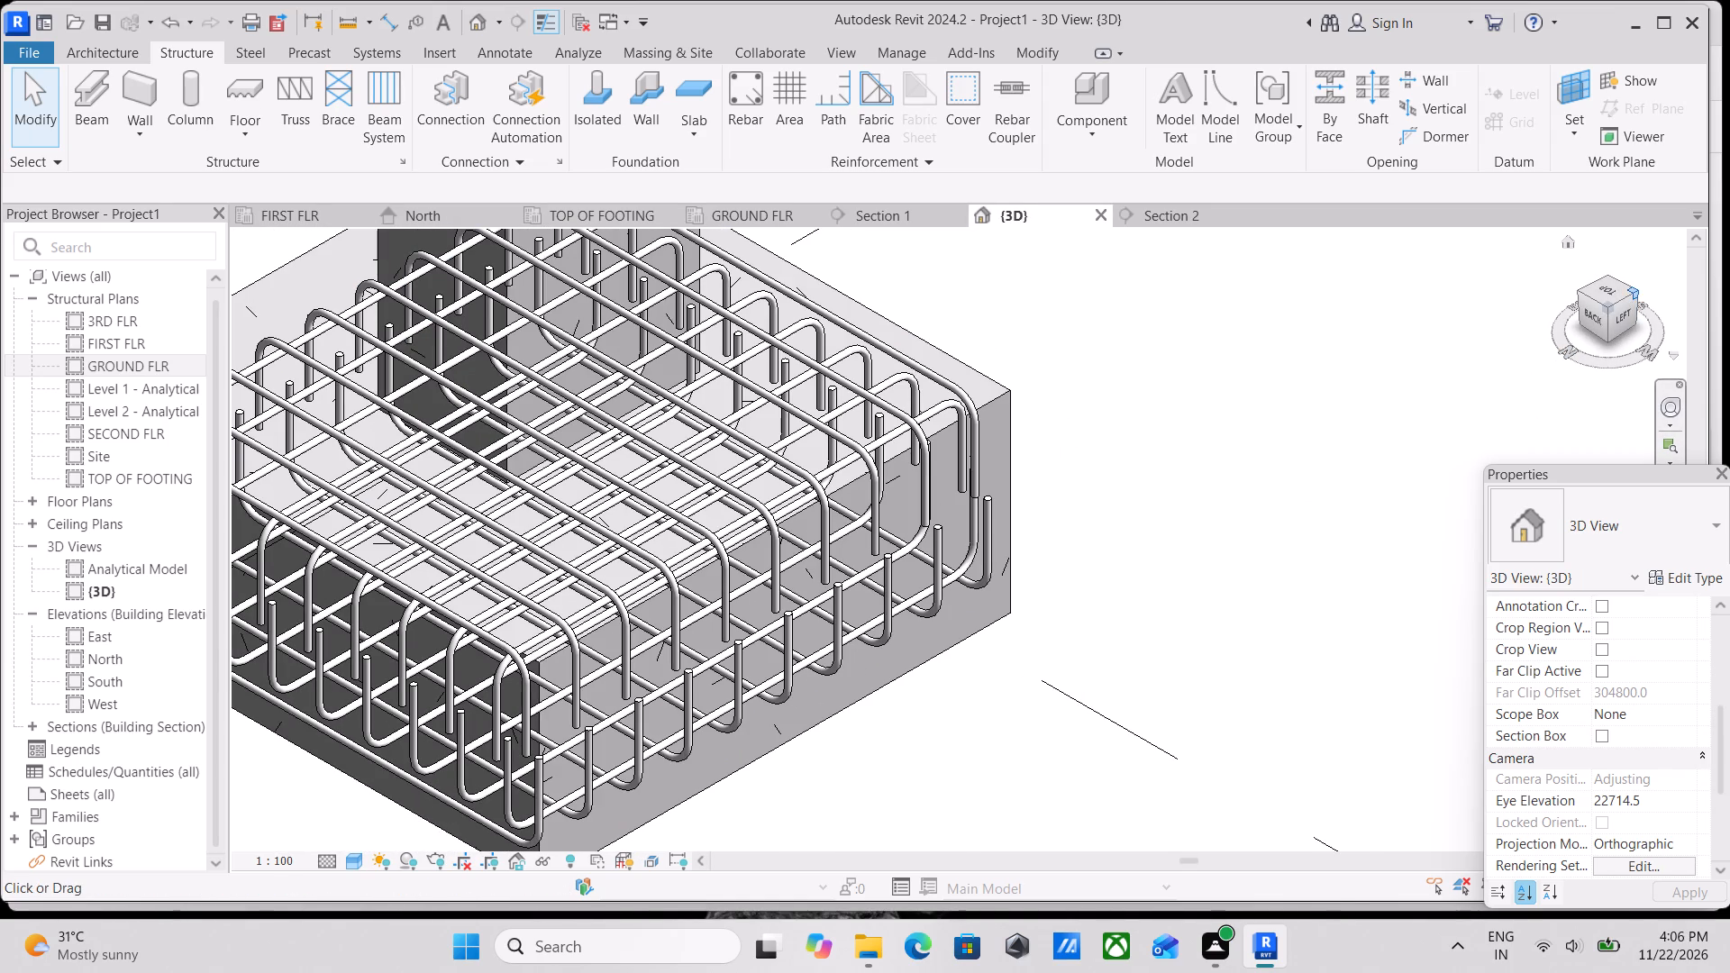
click(1640, 294)
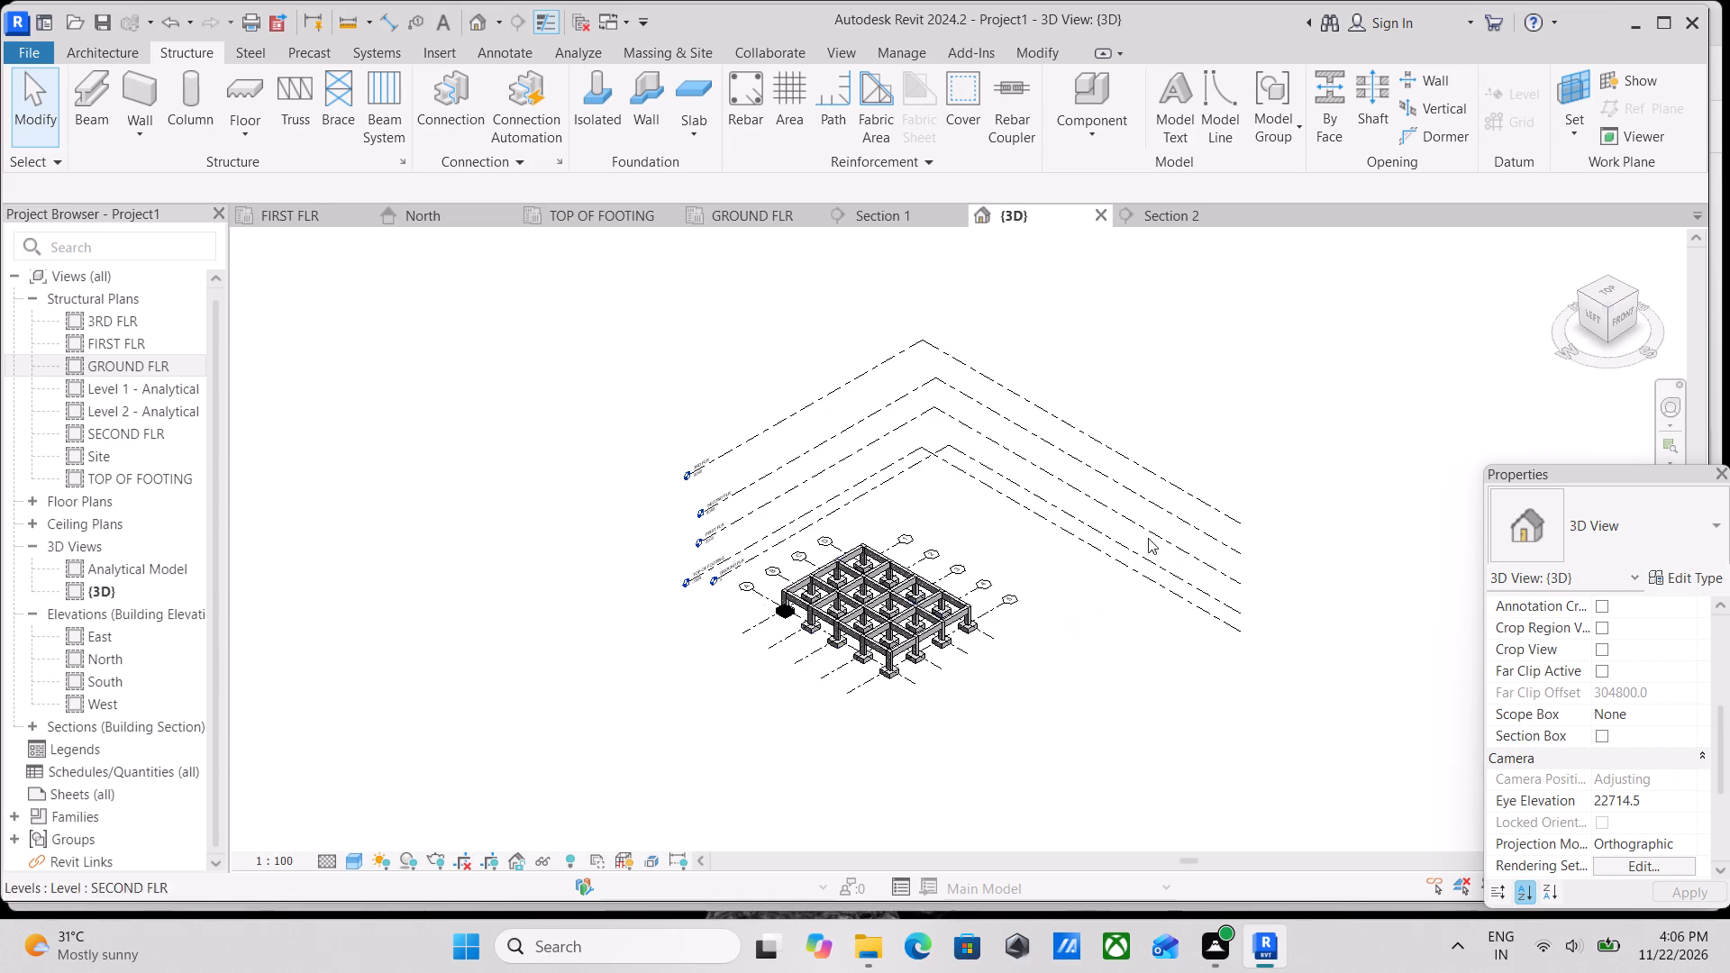
scroll(958, 668, up, 5)
scroll(830, 730, up, 5)
scroll(822, 604, up, 5)
scroll(822, 597, down, 11)
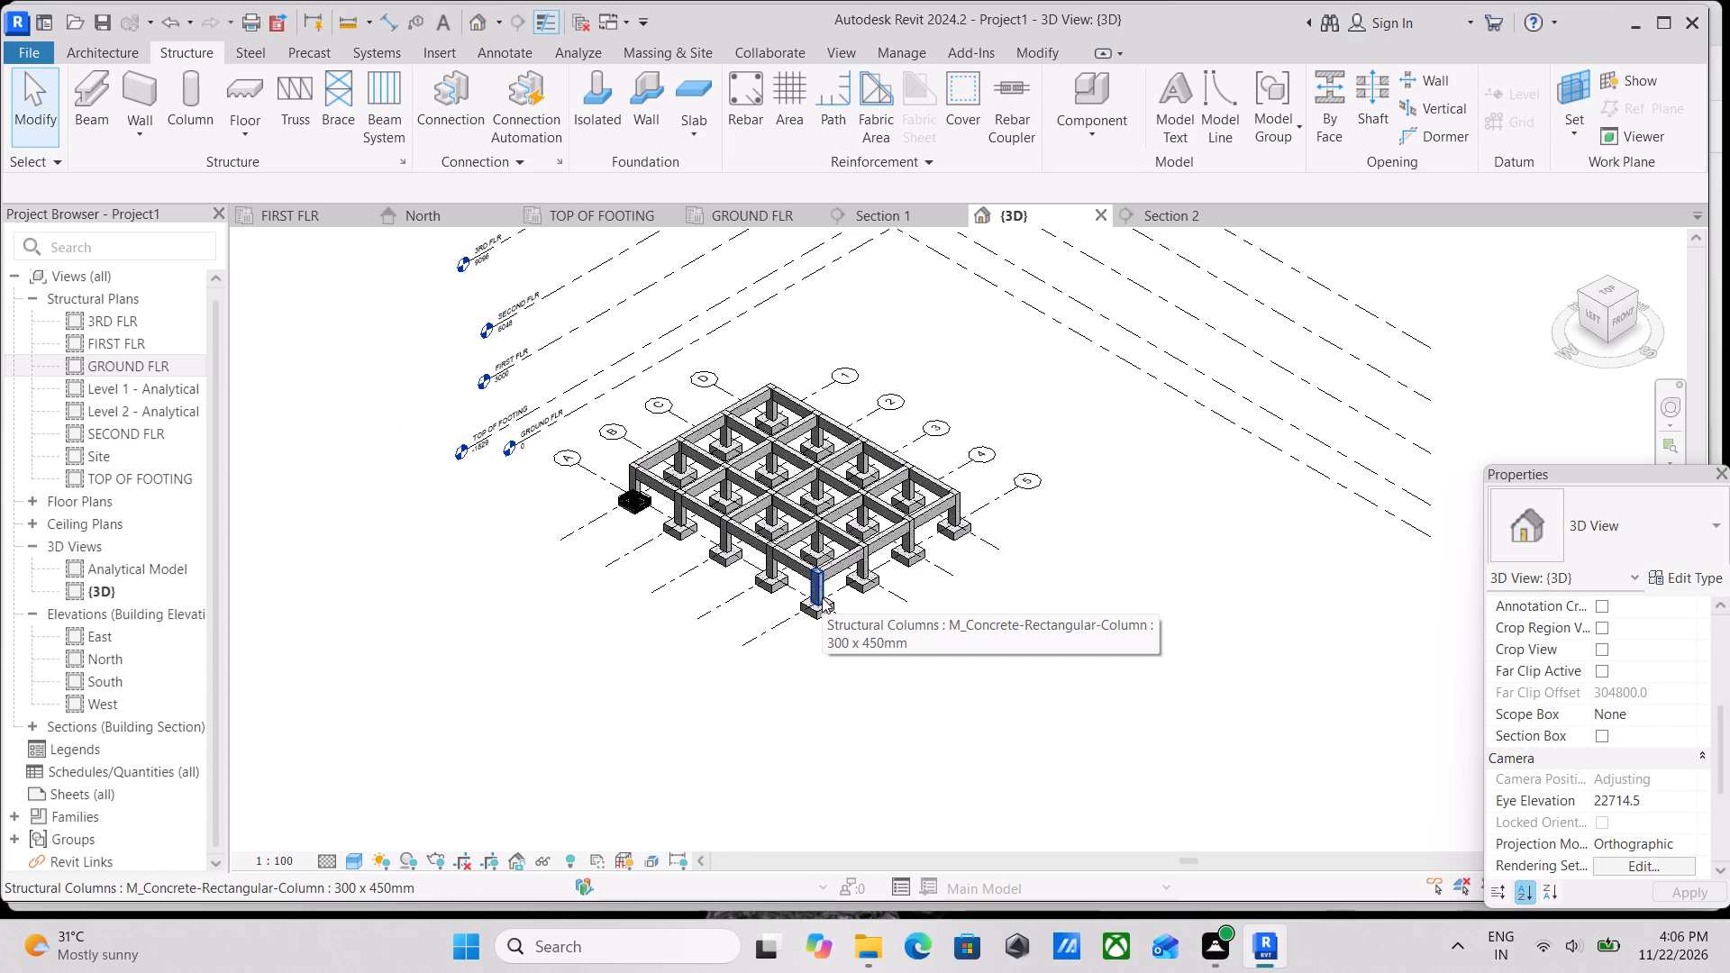
scroll(822, 597, up, 9)
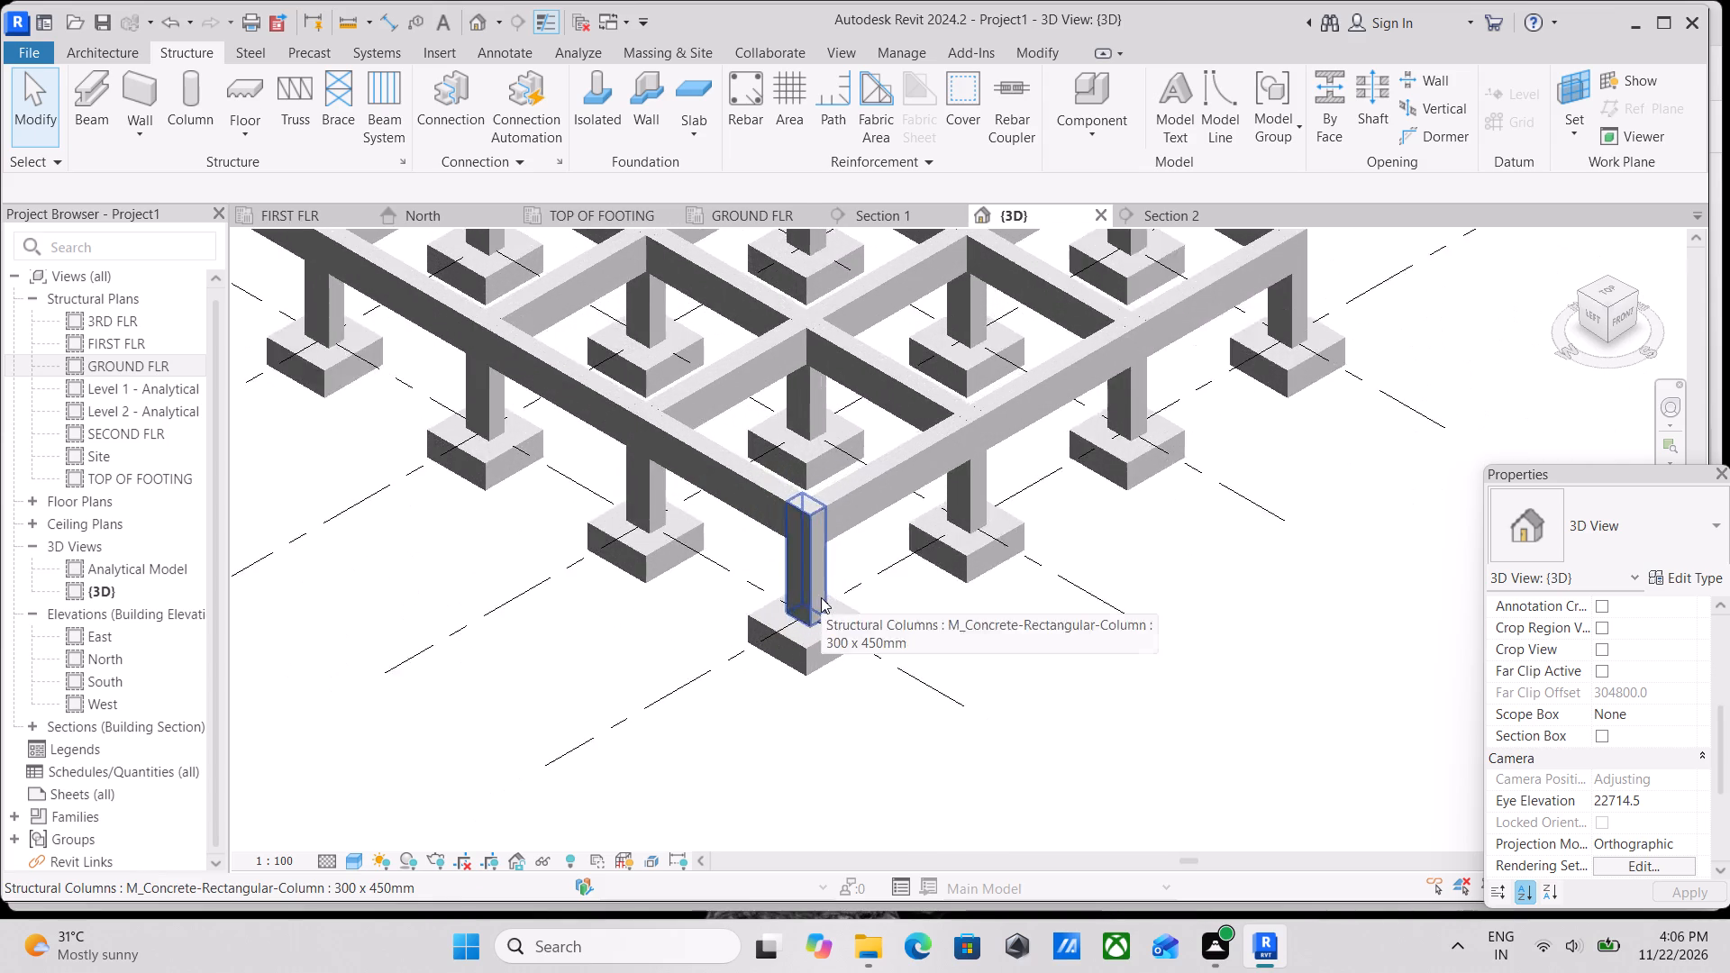
scroll(821, 597, down, 4)
middle_drag(821, 597, 979, 825)
scroll(792, 699, up, 3)
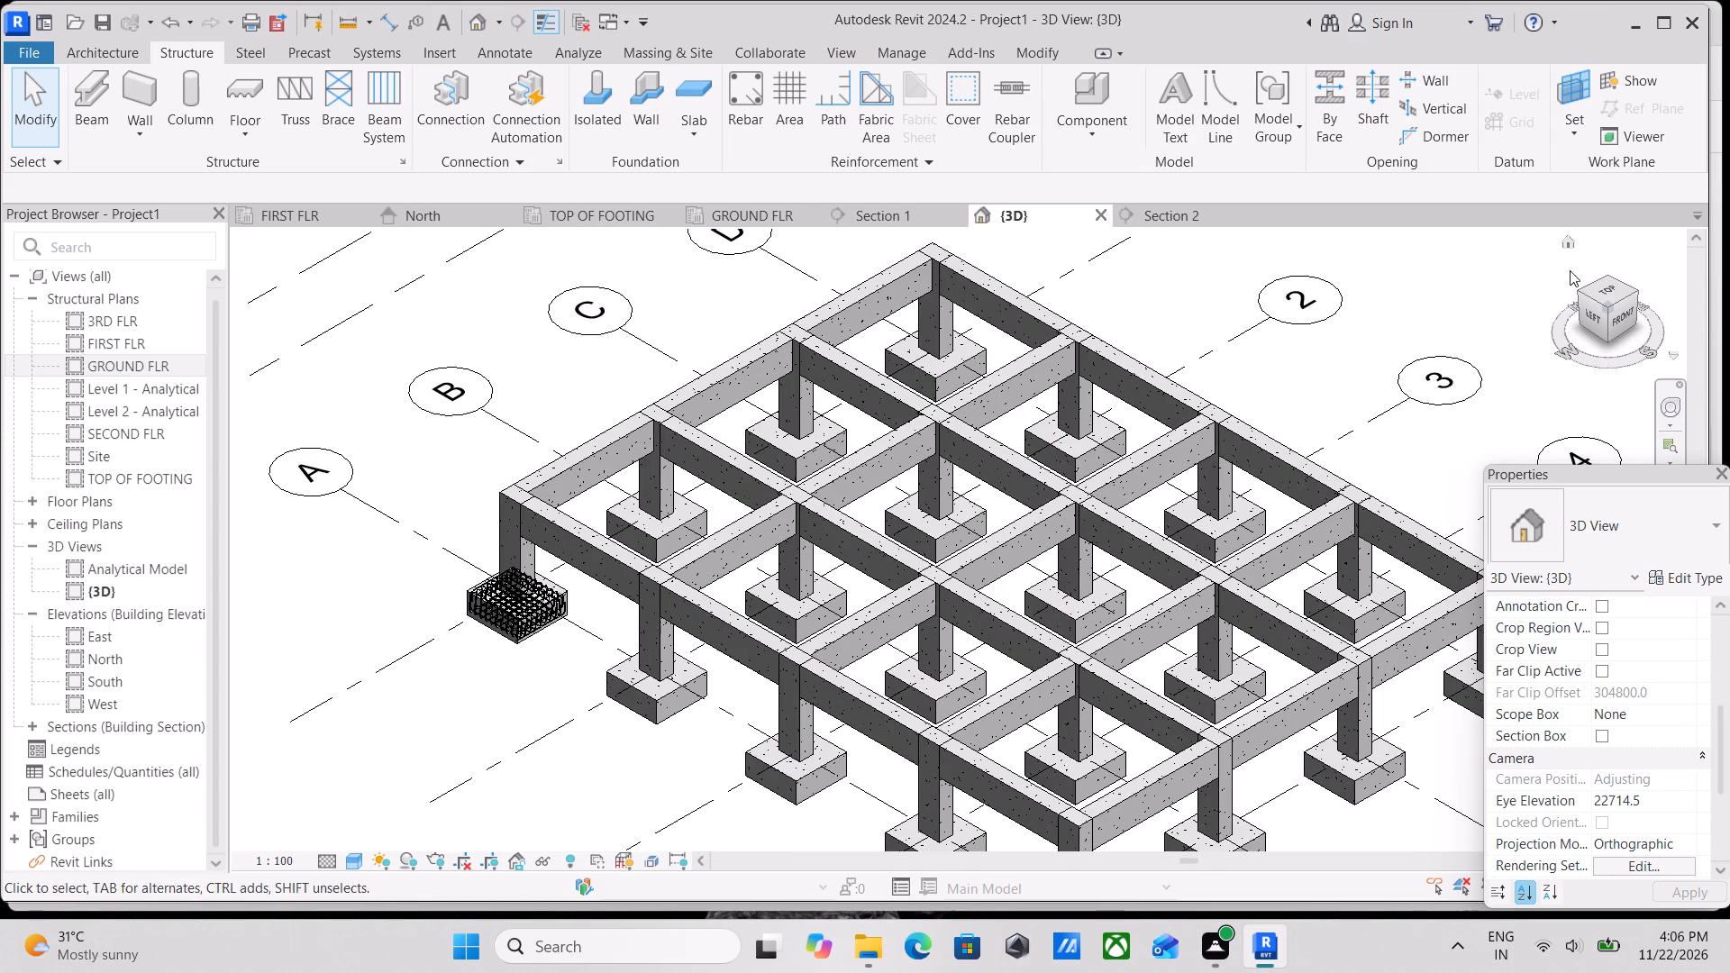
View the model from the back-left corner and inspect the corner footing's rebar cage up close.
click(1578, 294)
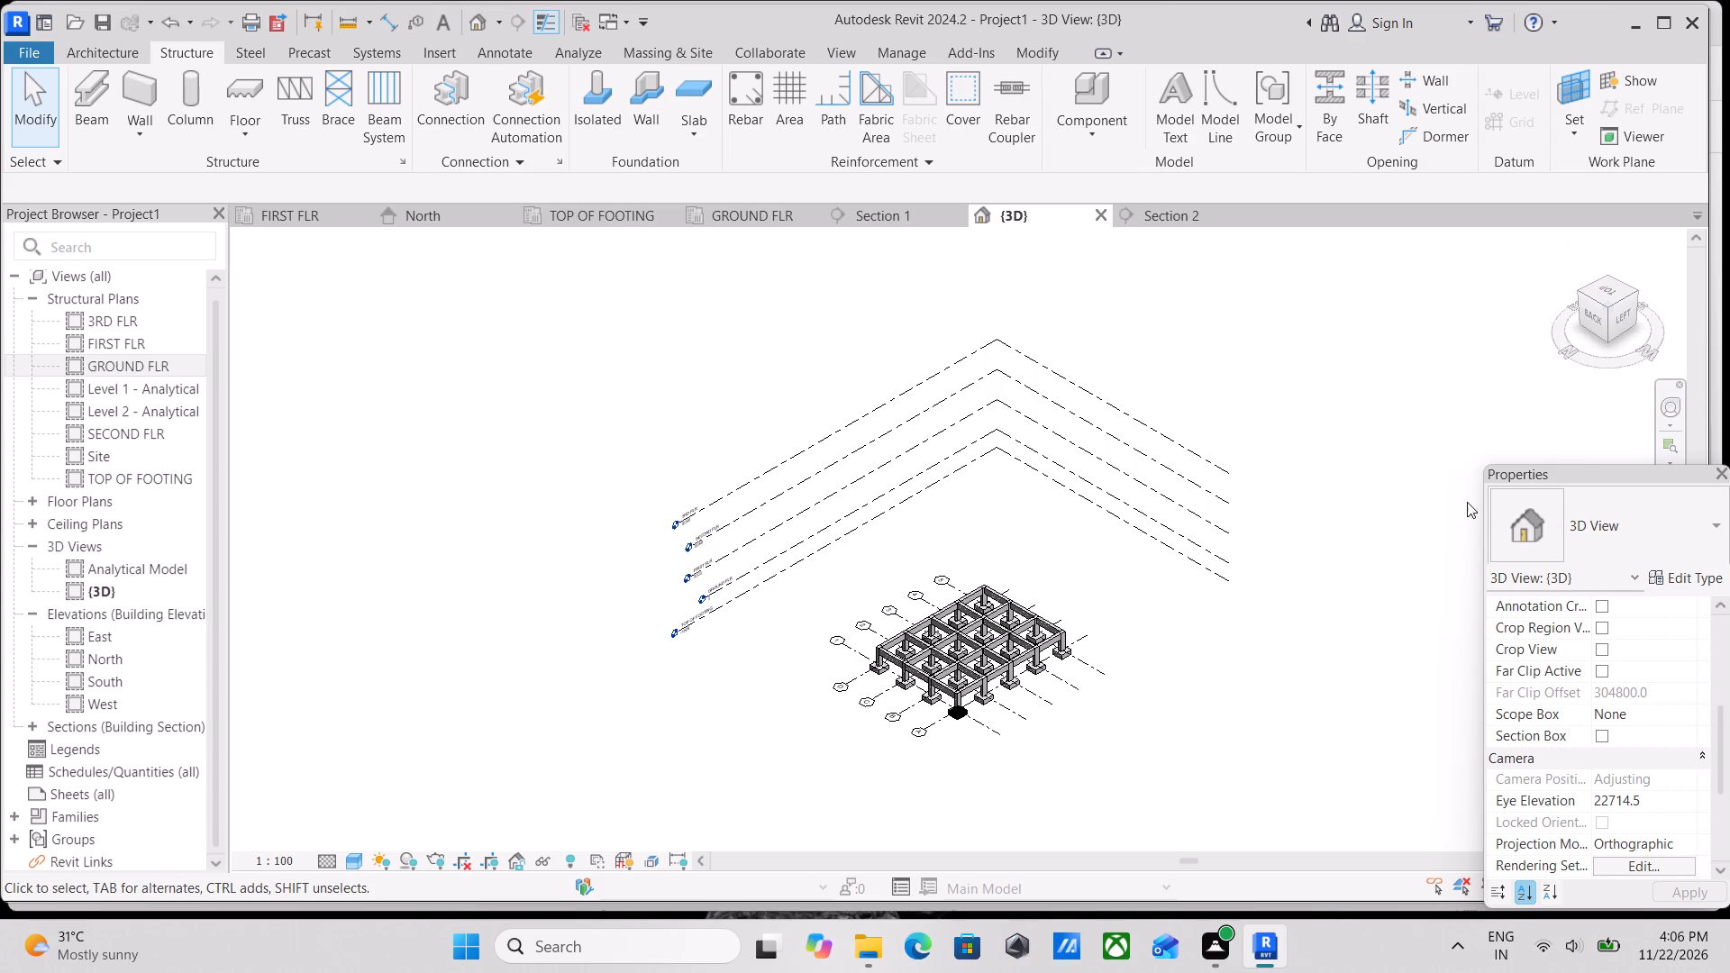
scroll(1352, 517, up, 1)
scroll(903, 780, up, 2)
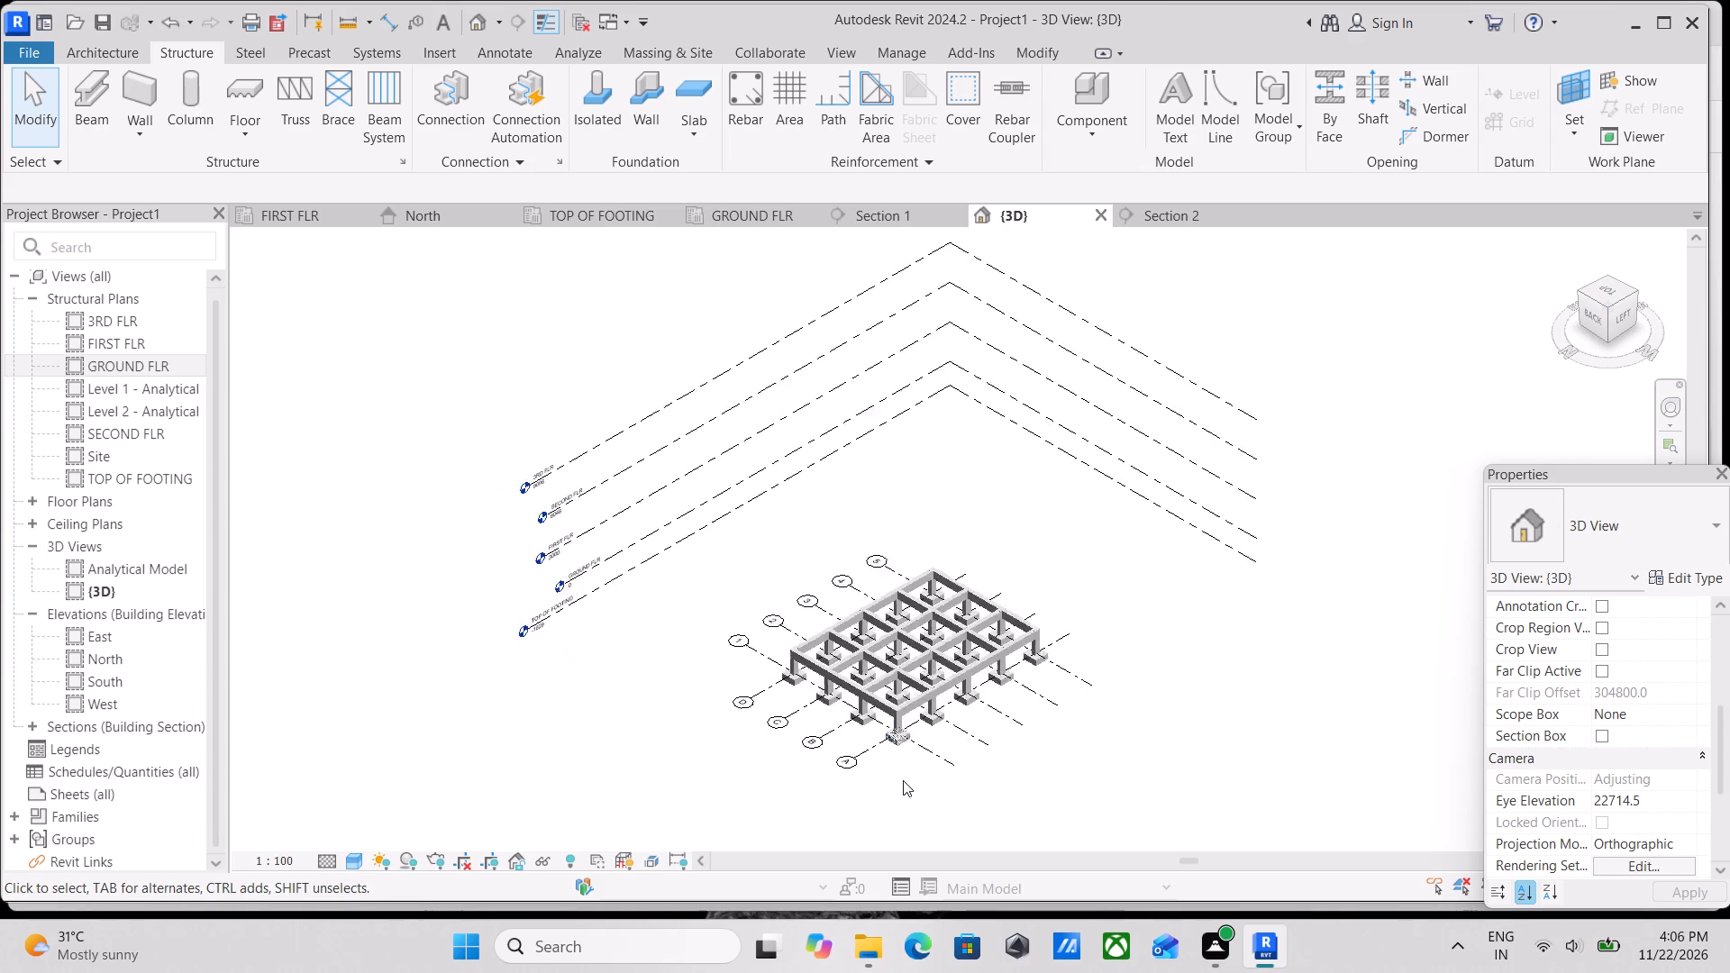
scroll(903, 780, up, 7)
middle_drag(905, 750, 904, 708)
scroll(882, 618, up, 11)
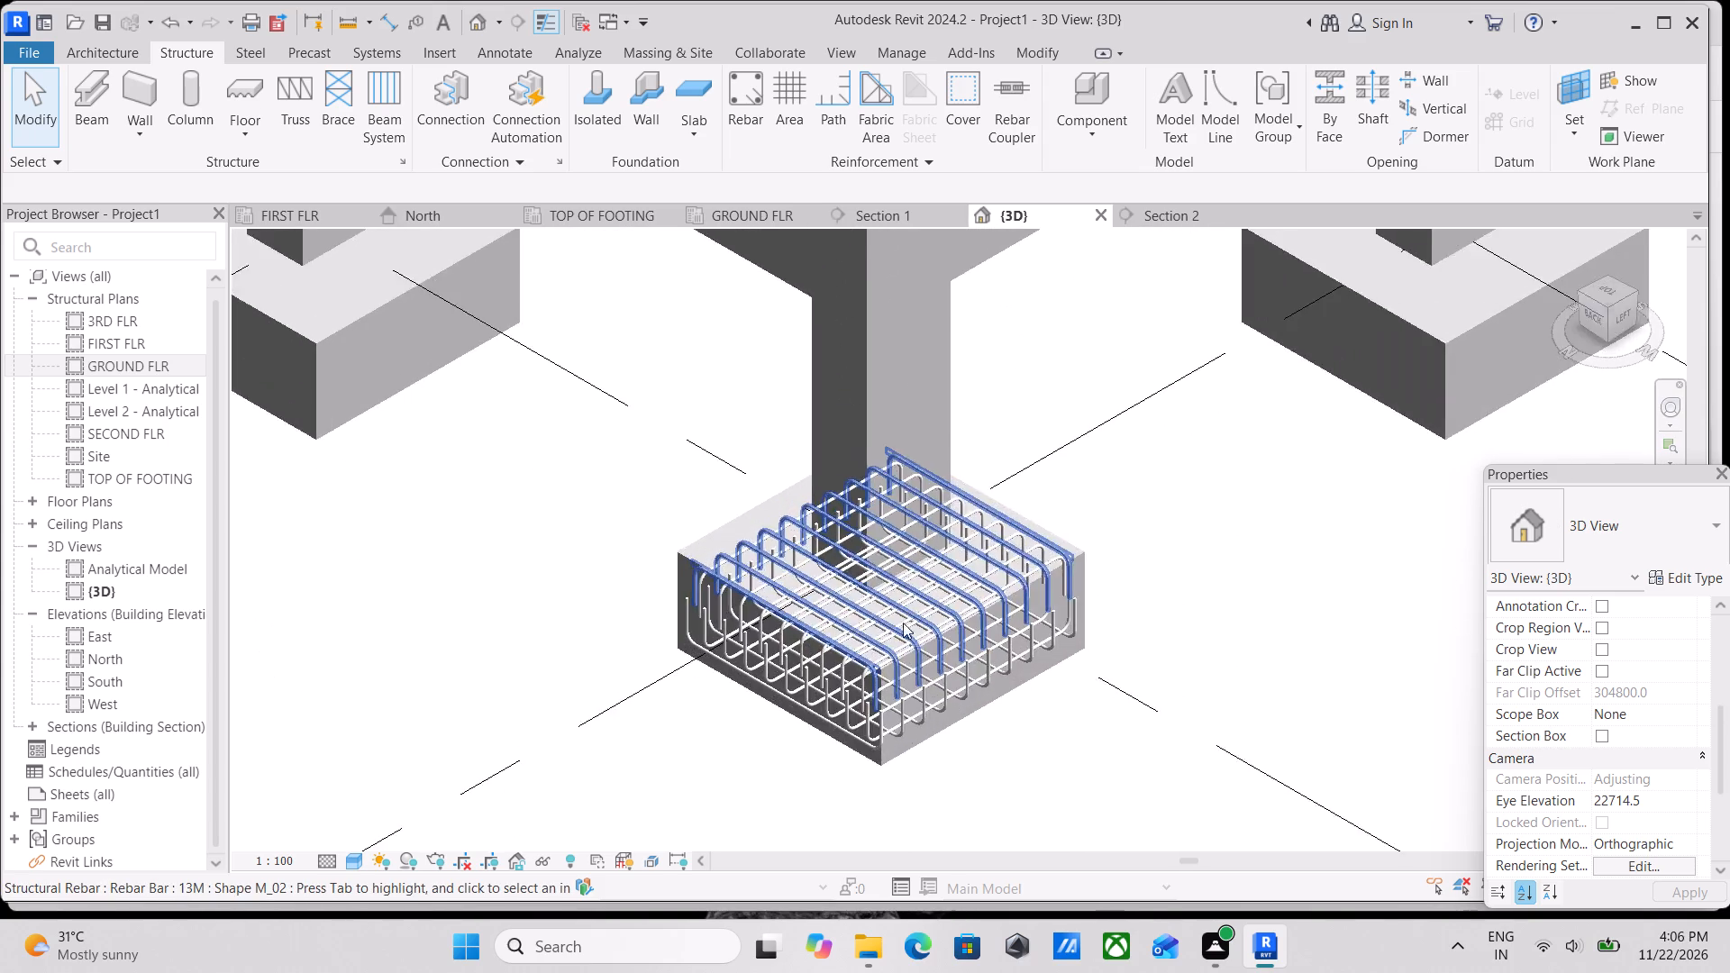
scroll(903, 623, up, 6)
scroll(1357, 540, down, 3)
middle_drag(1357, 540, 1255, 544)
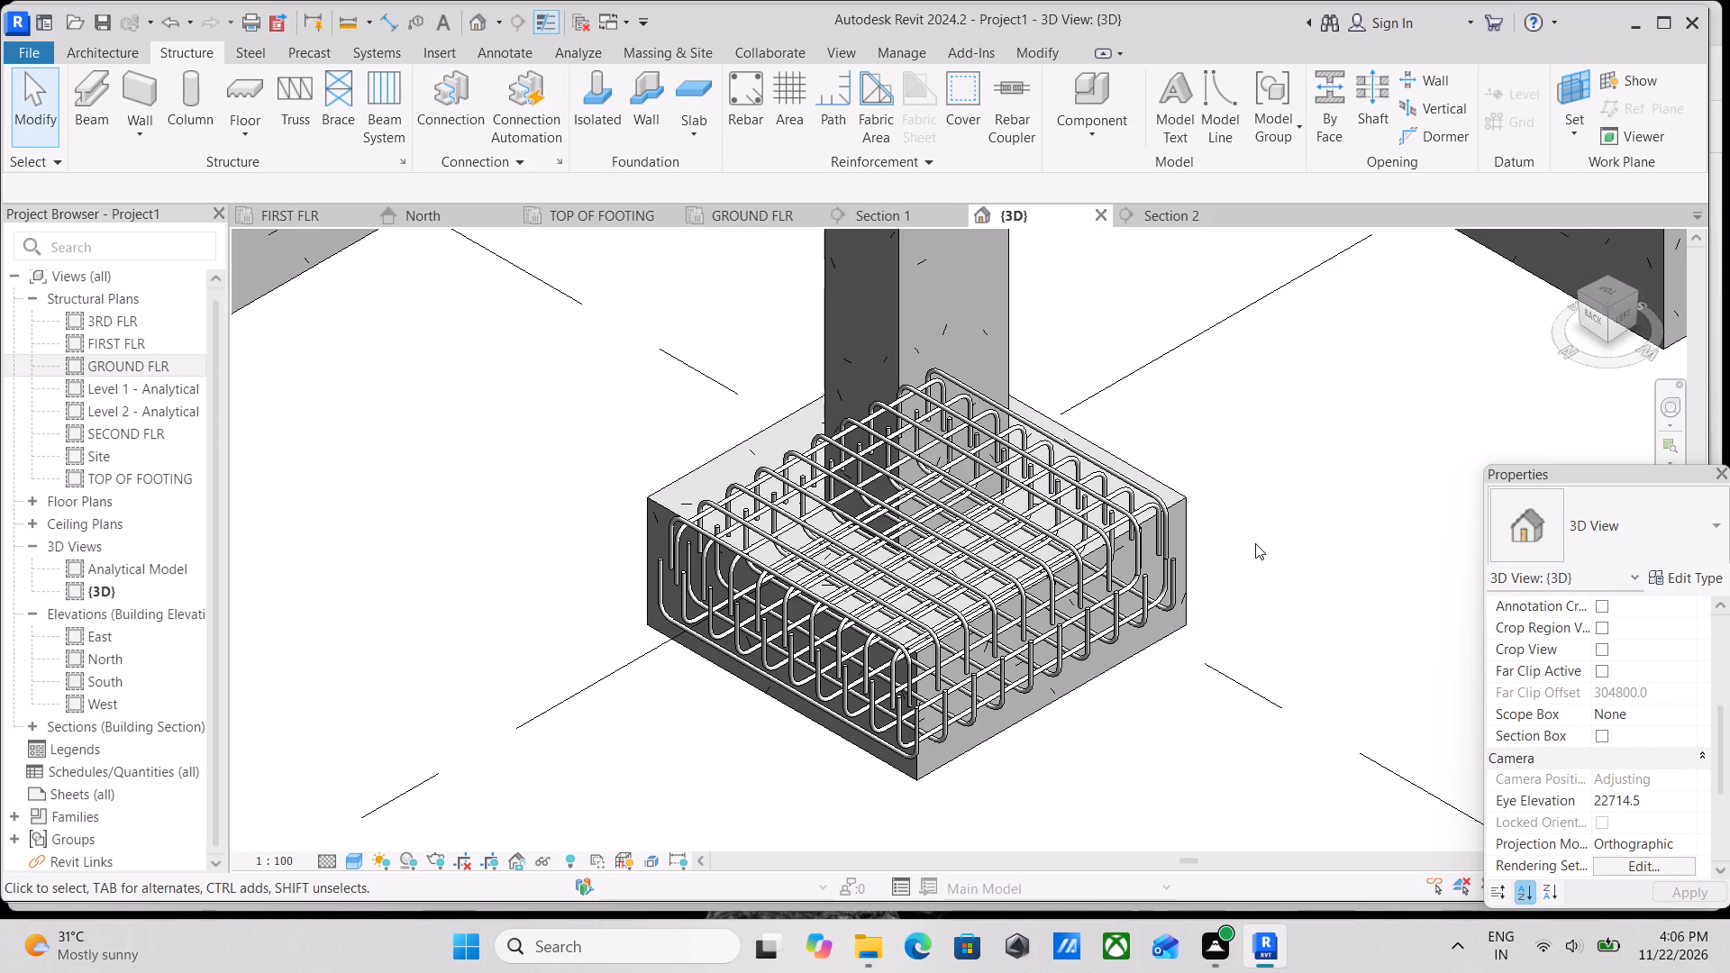
scroll(1252, 557, up, 5)
scroll(1252, 557, down, 11)
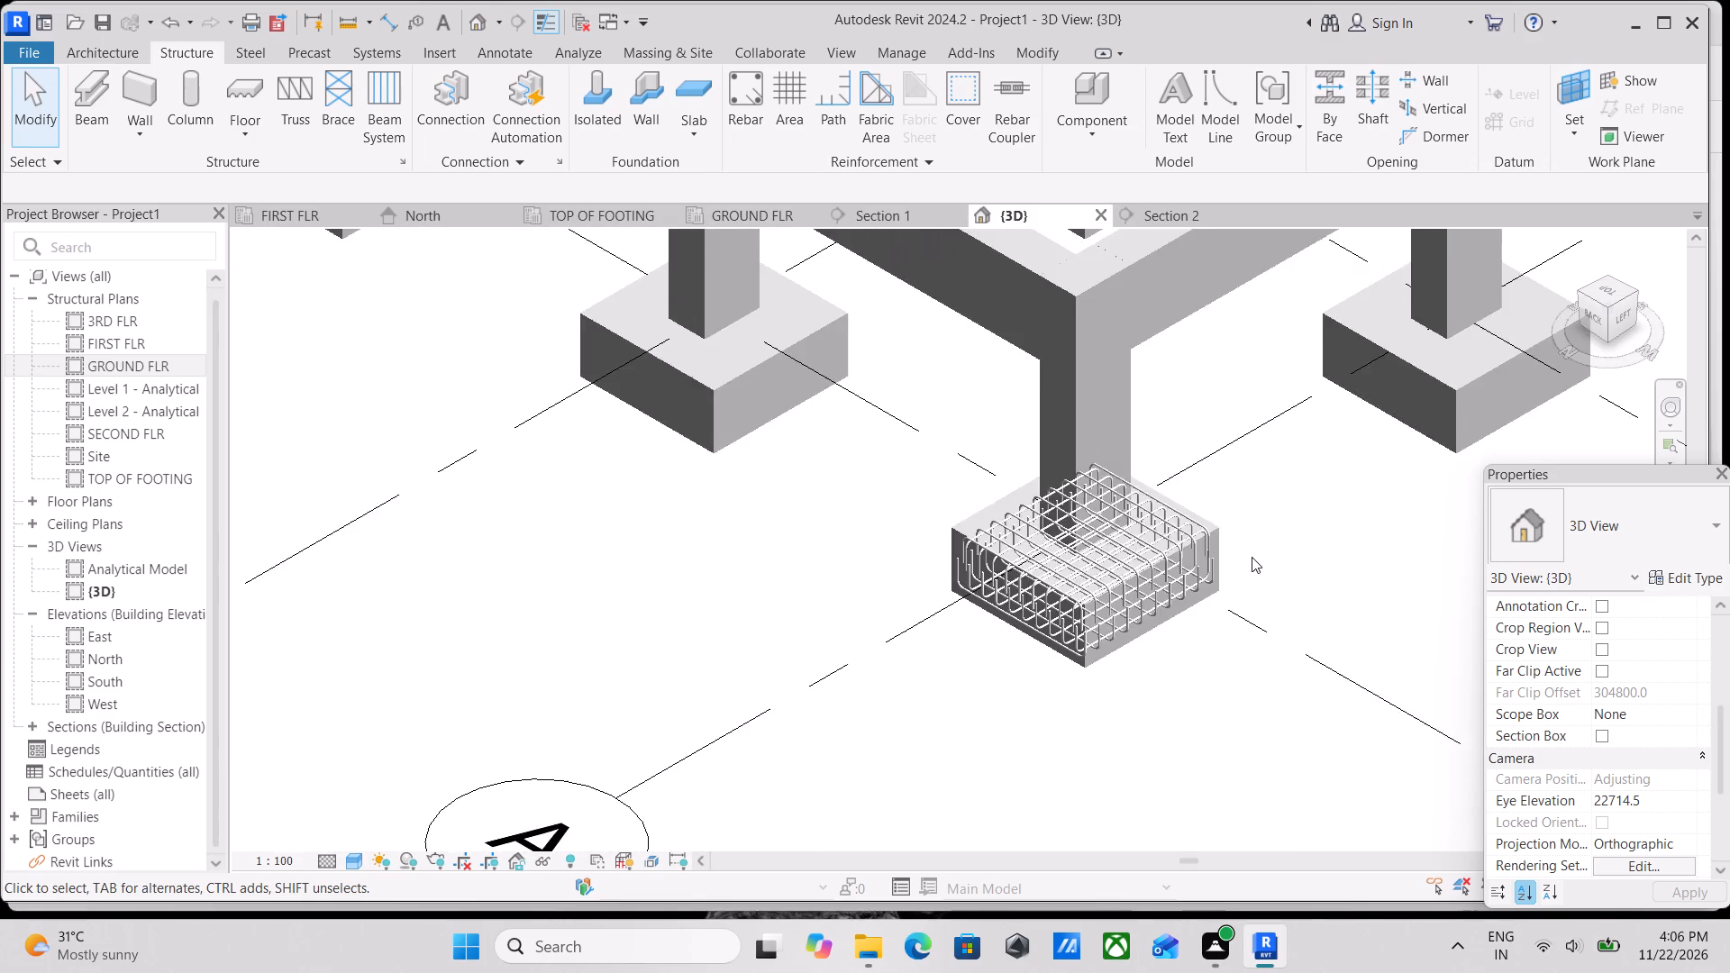
Inspect the corner footing's rebar cage and the column above it in the {3D} view.
scroll(1252, 557, down, 6)
scroll(1161, 498, down, 3)
middle_drag(1161, 498, 1135, 536)
scroll(1173, 565, up, 3)
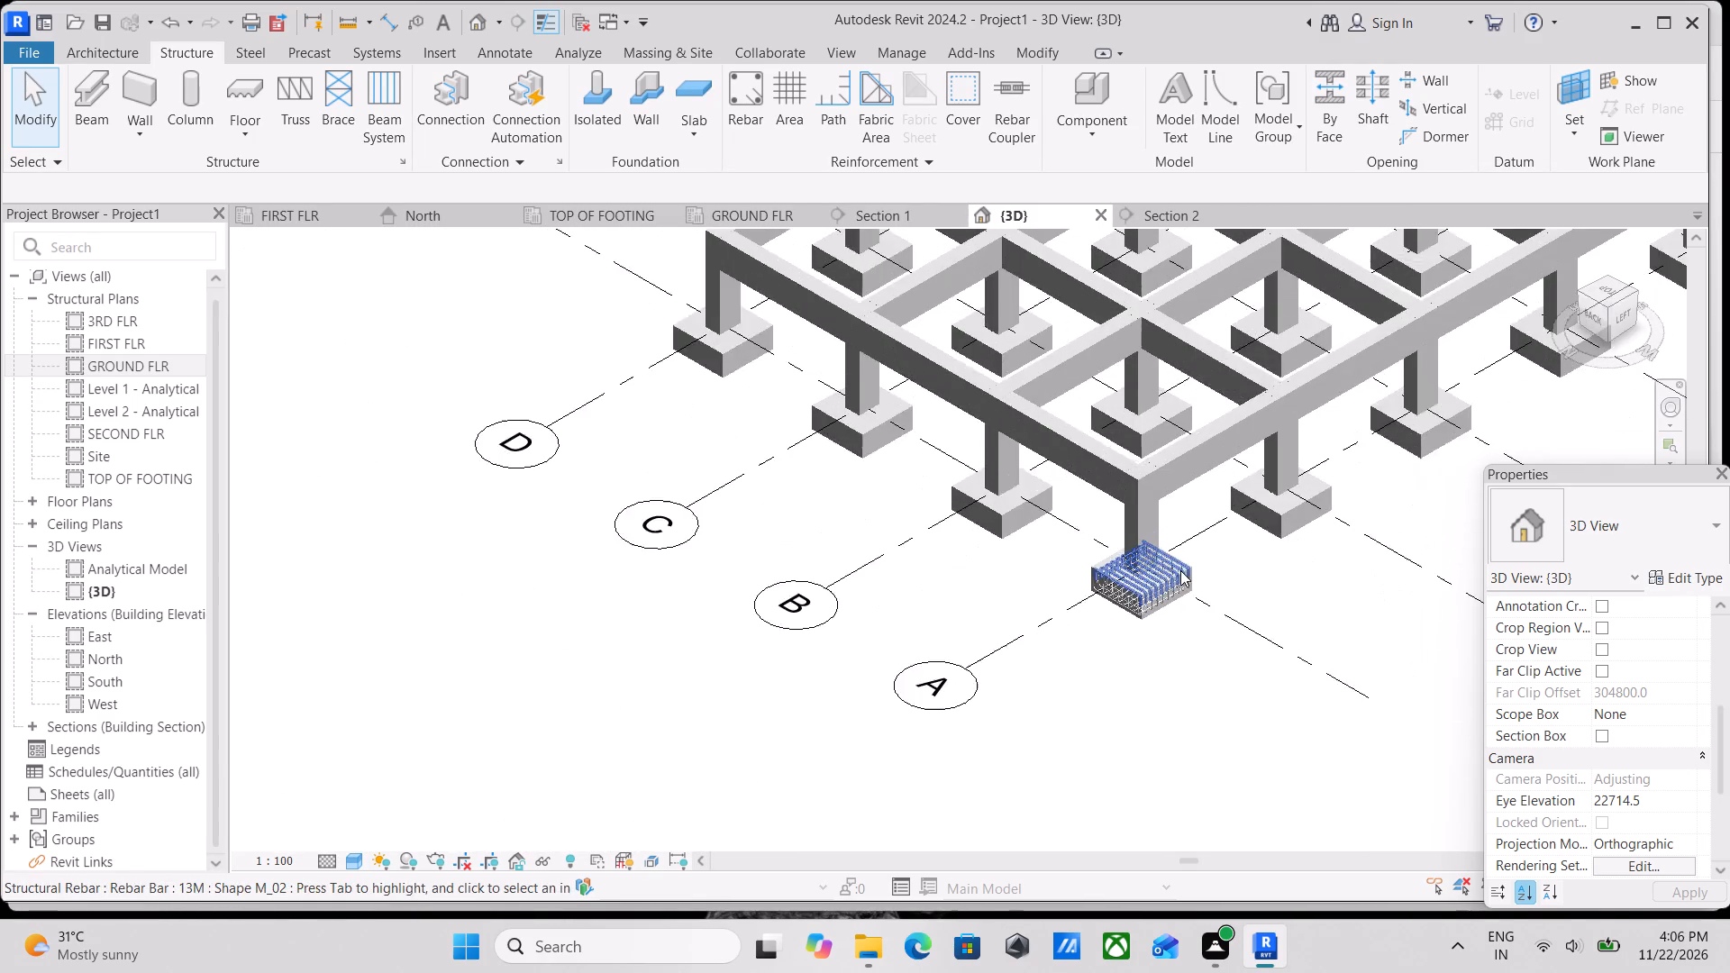
scroll(1180, 570, up, 9)
scroll(1070, 476, down, 1)
middle_drag(1070, 481, 1009, 581)
middle_drag(1029, 502, 1006, 566)
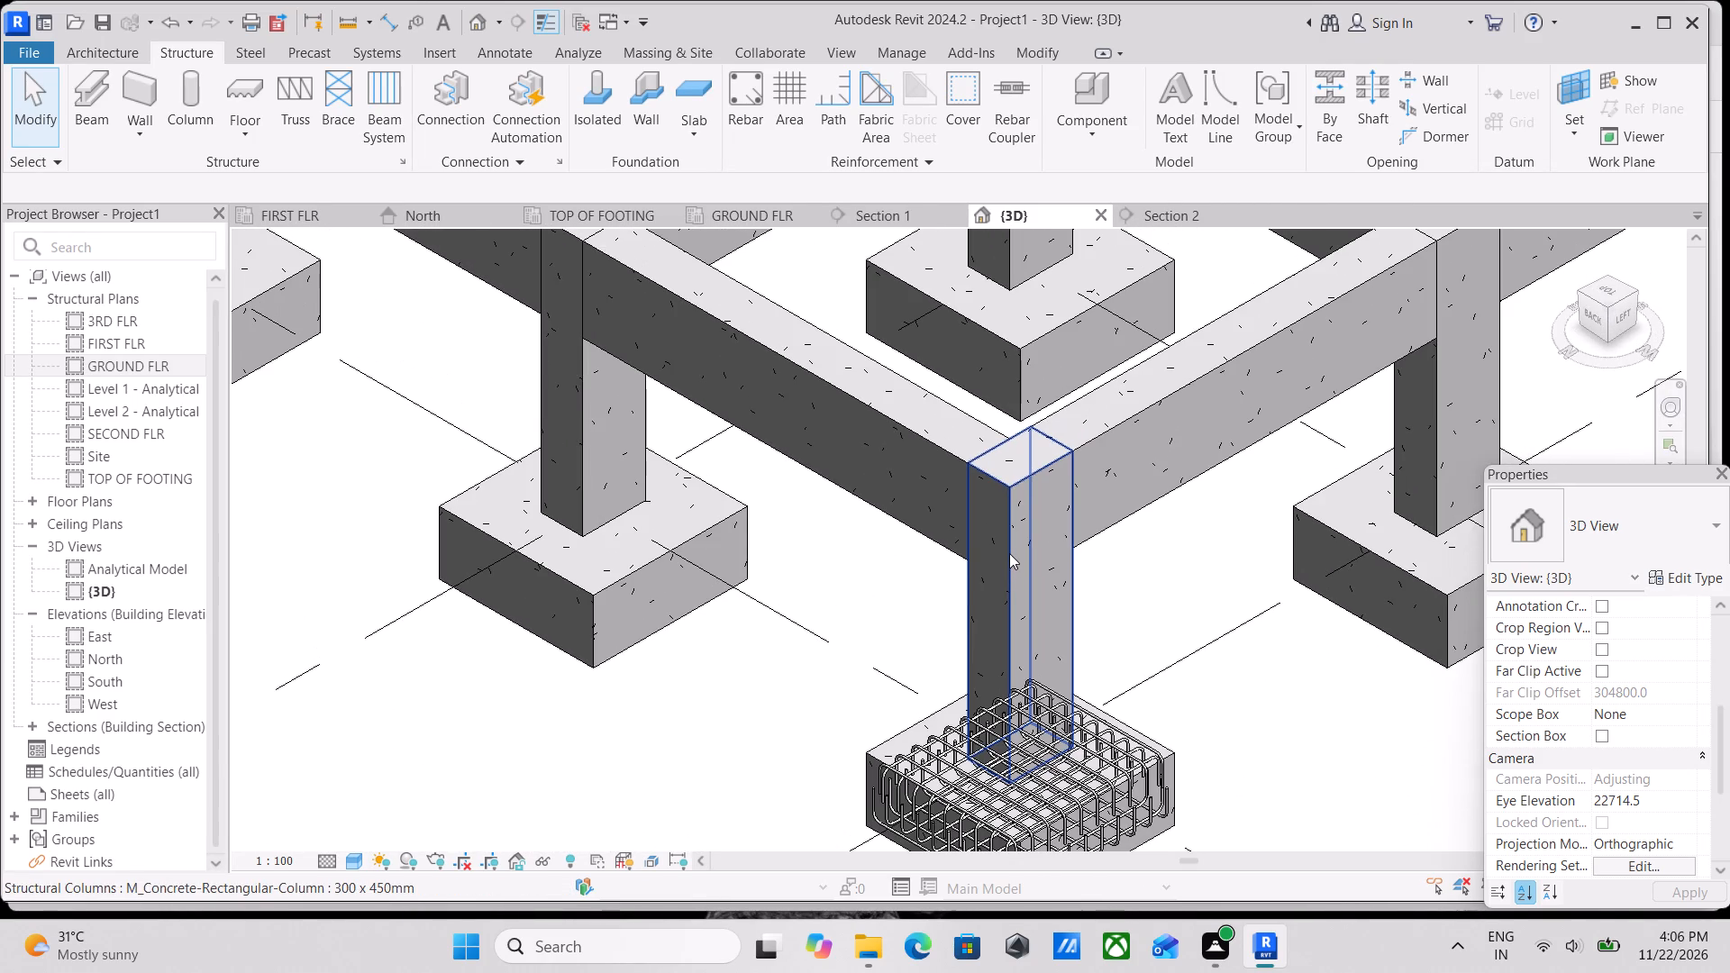
scroll(1009, 550, down, 2)
middle_drag(1008, 549, 994, 565)
scroll(994, 565, down, 3)
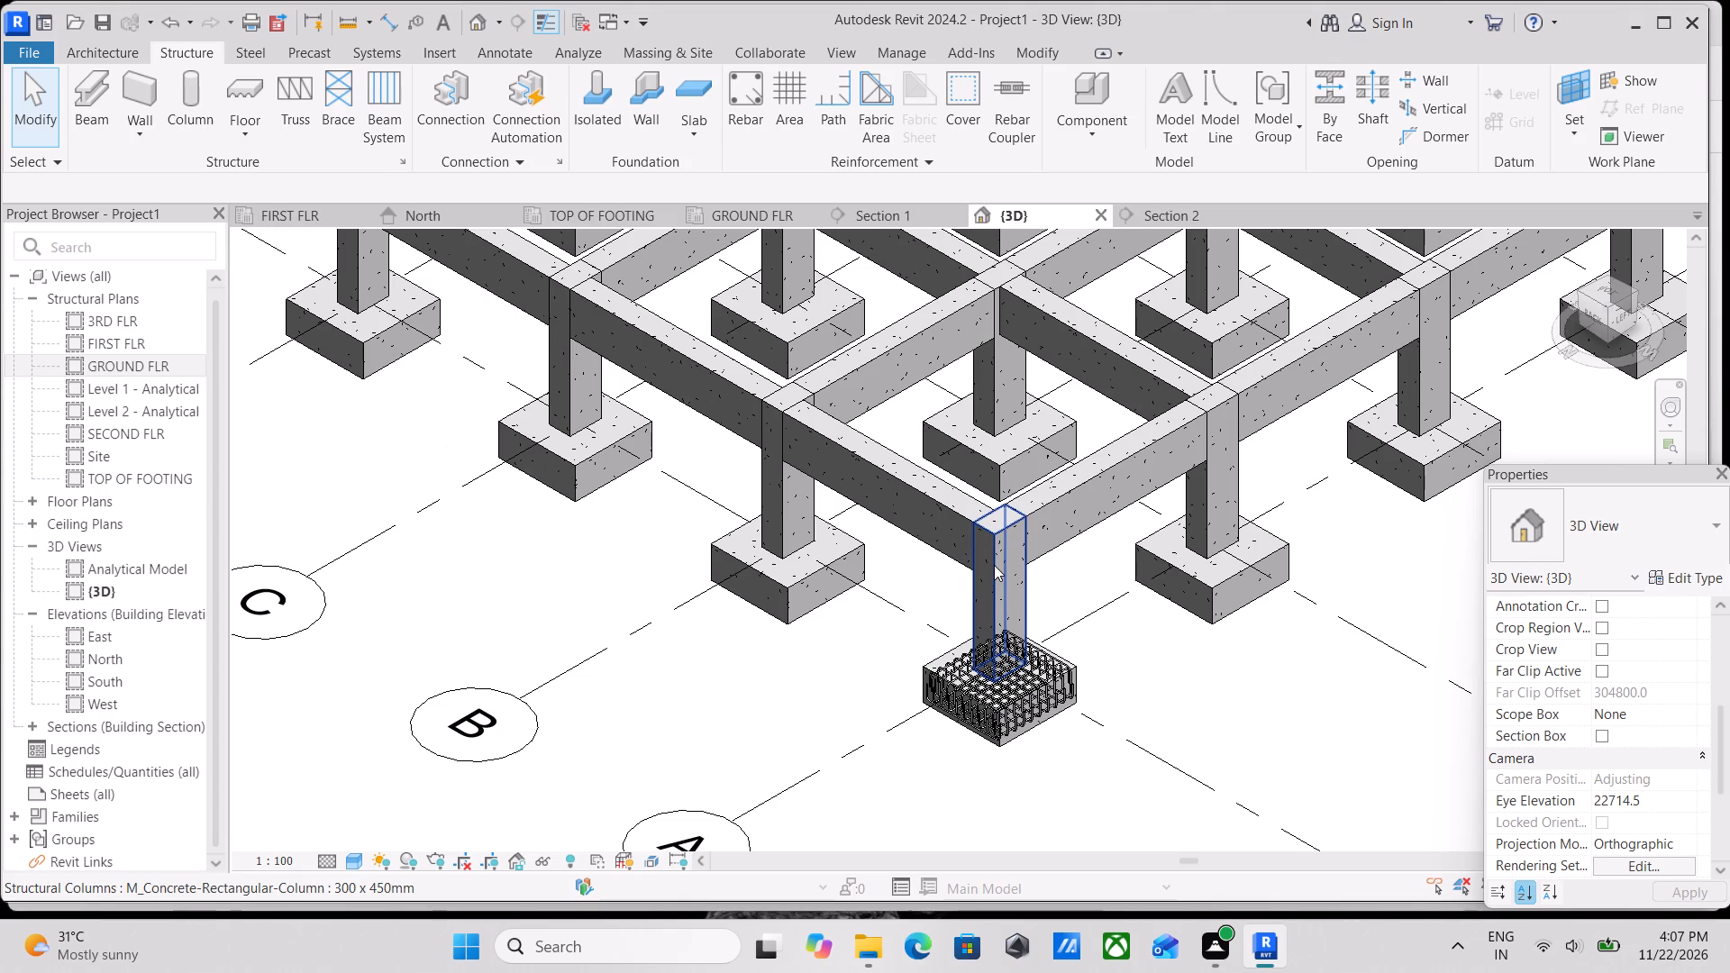
scroll(994, 565, down, 4)
scroll(993, 673, up, 9)
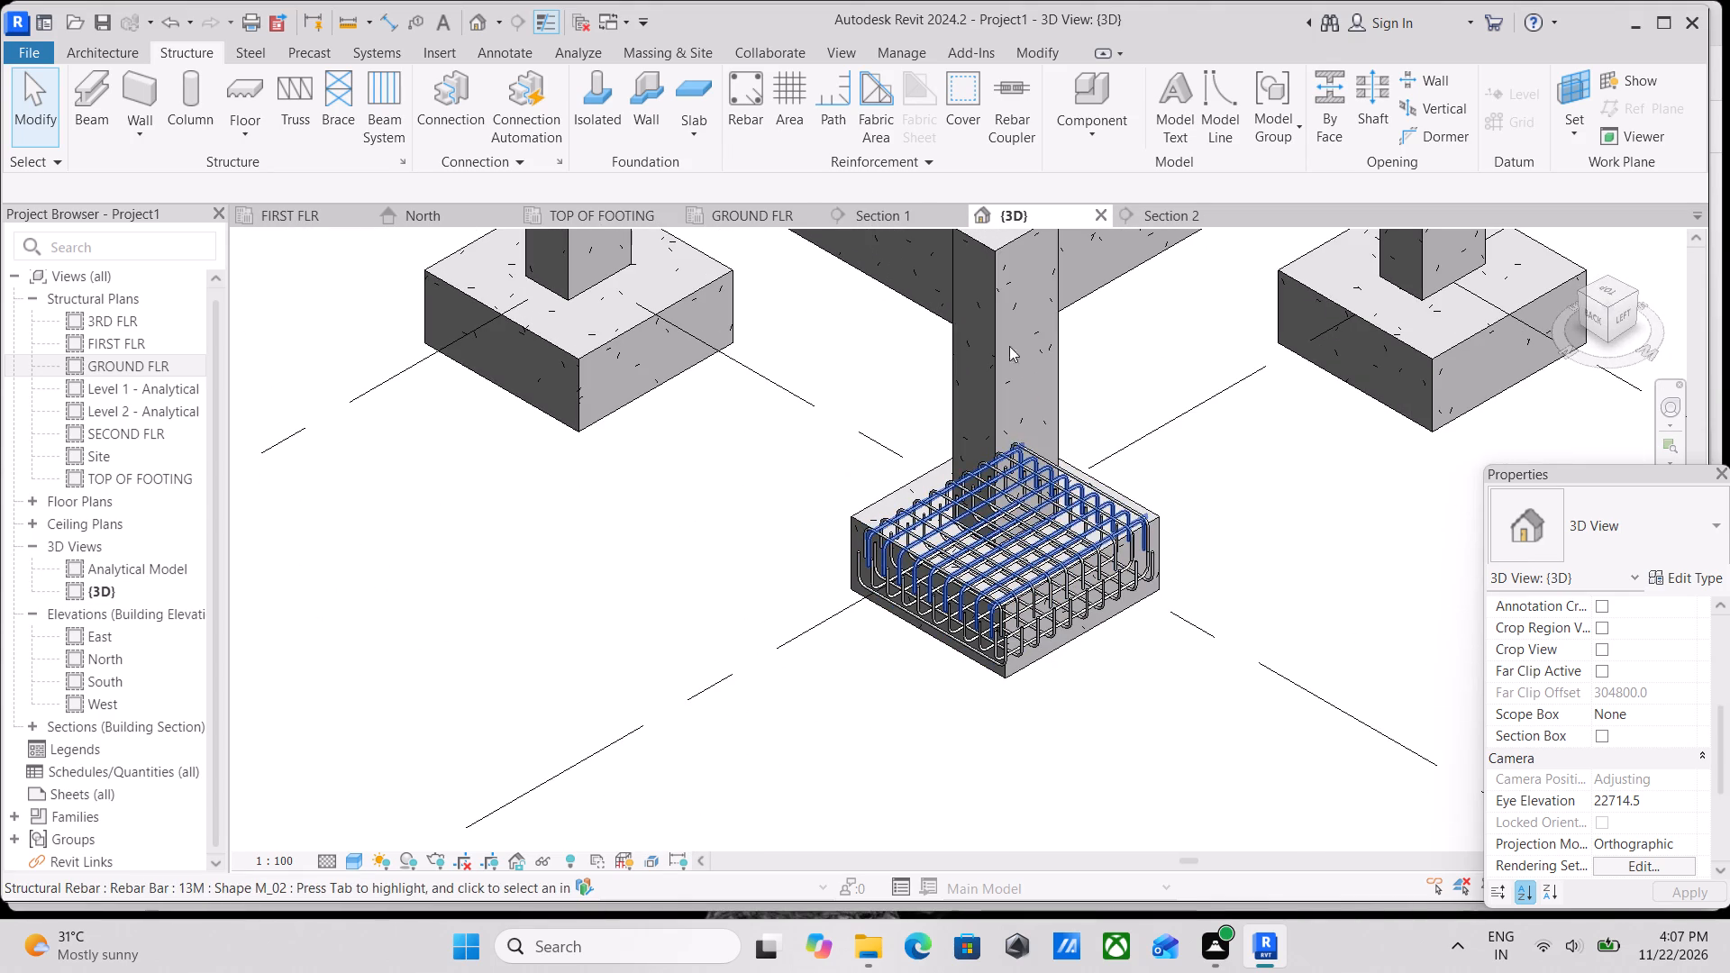
Open the TOP OF FOOTING plan and examine the corner footing, its rebar sets and the section markers around it.
click(593, 209)
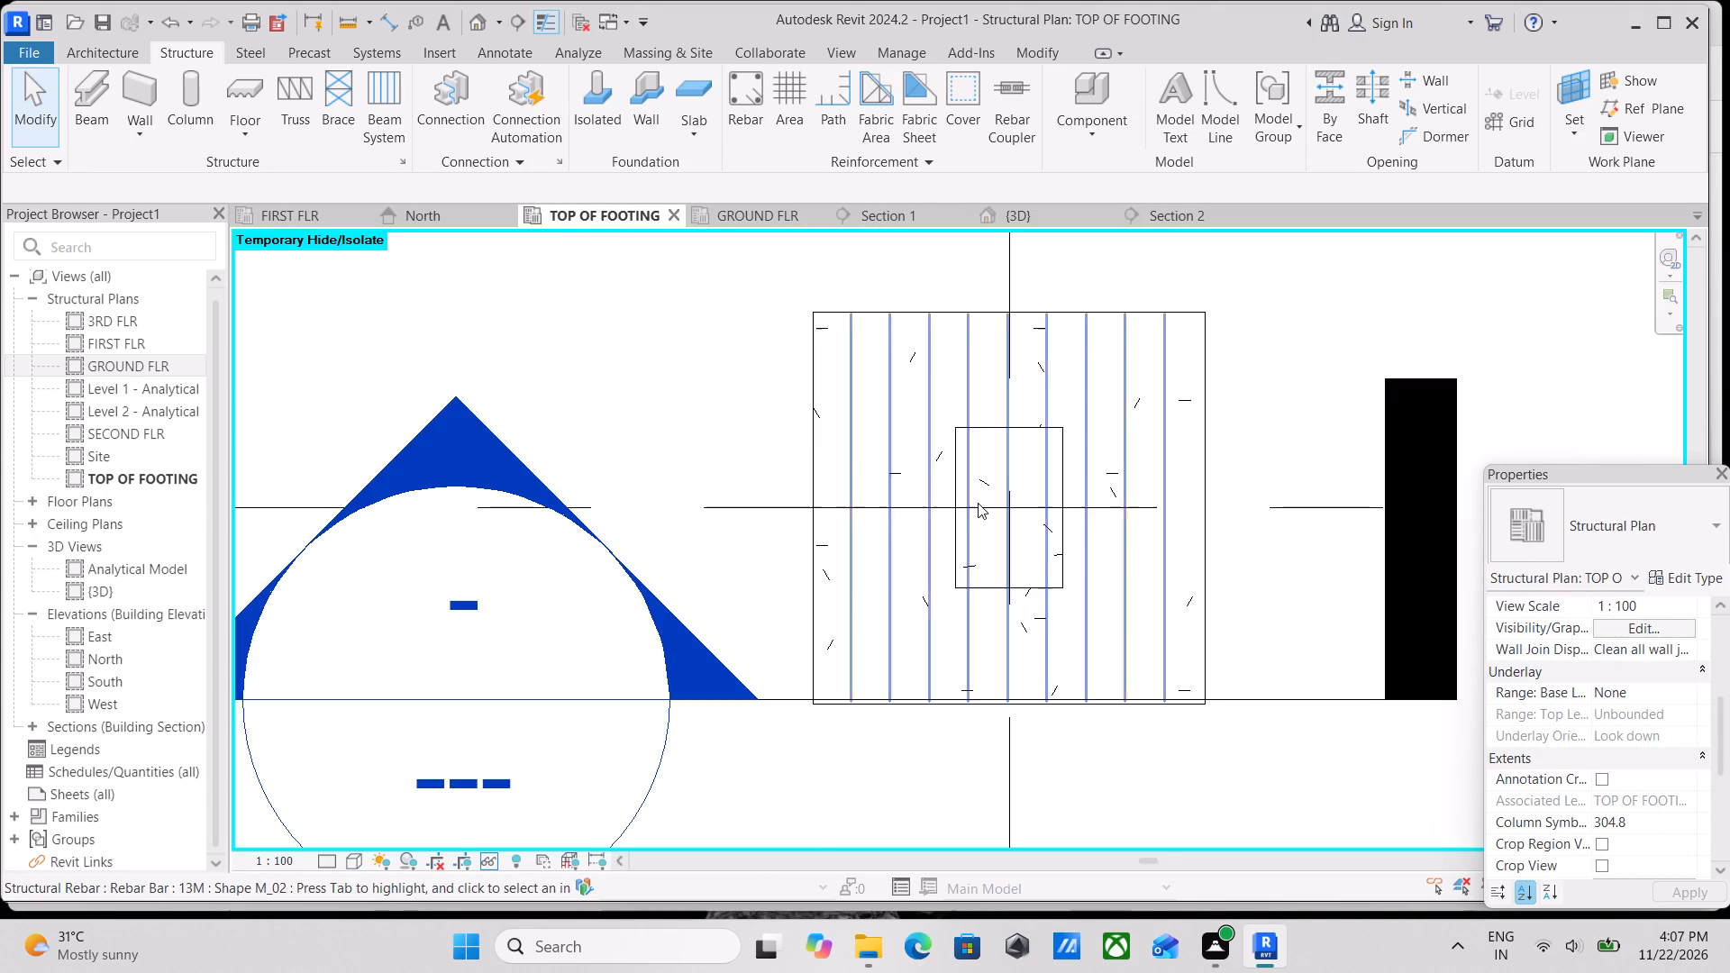
scroll(978, 503, down, 4)
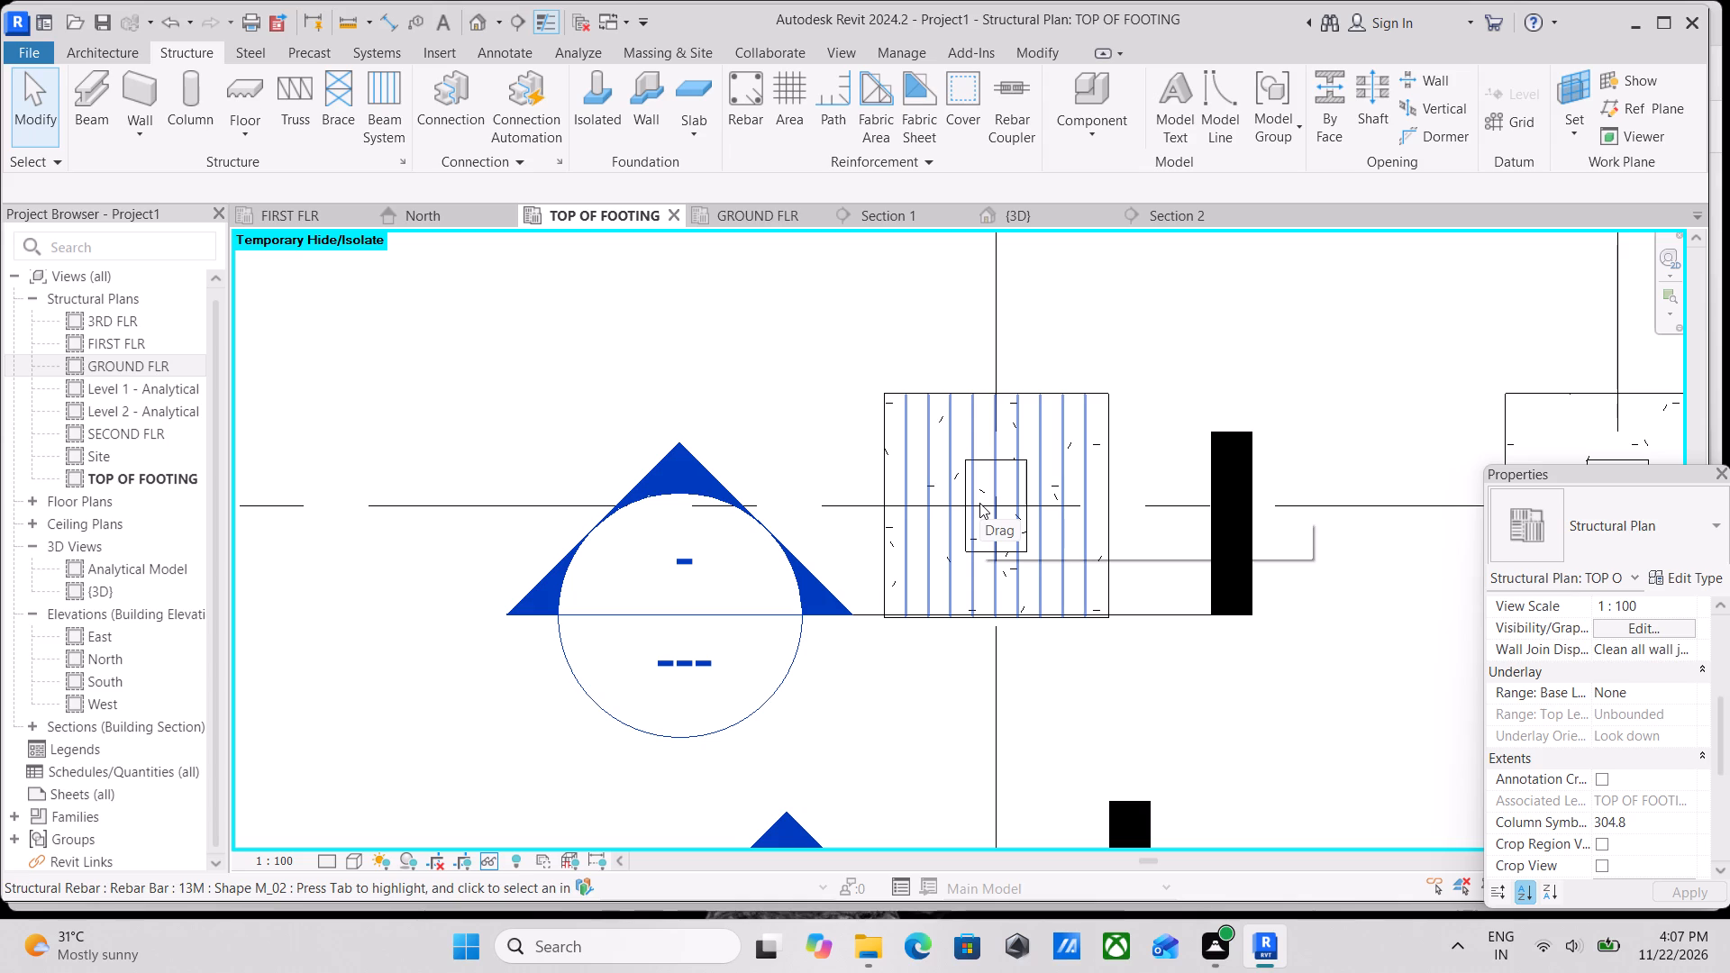
scroll(980, 519, up, 4)
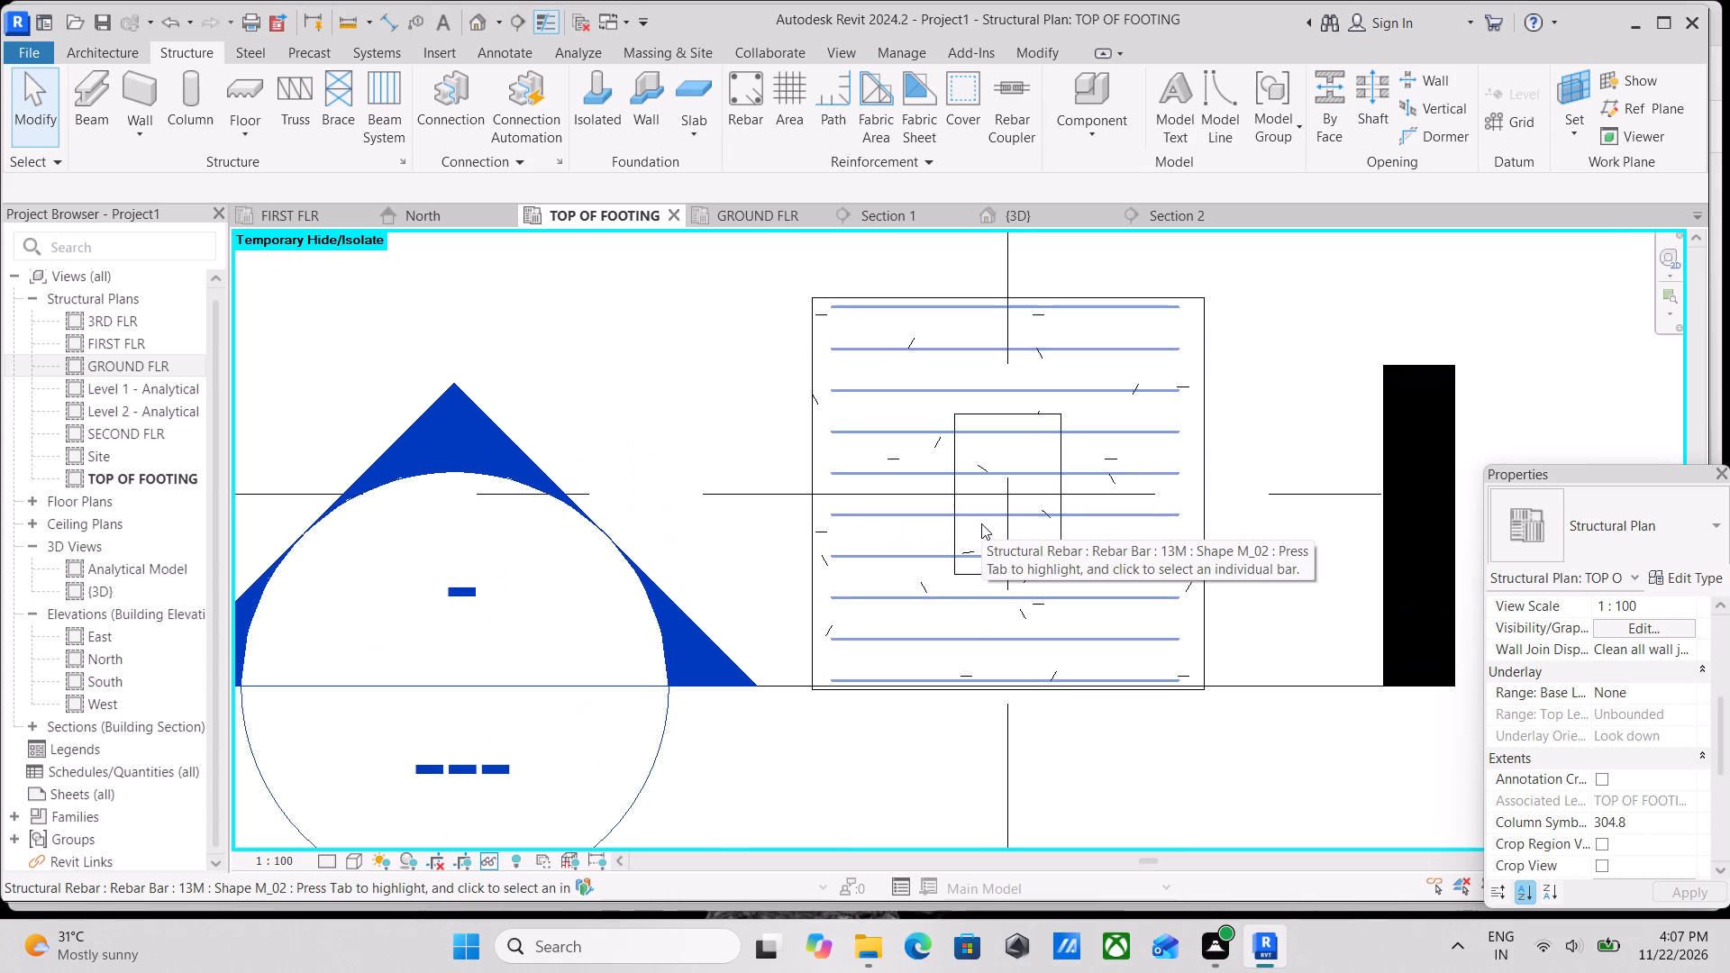
scroll(981, 523, down, 5)
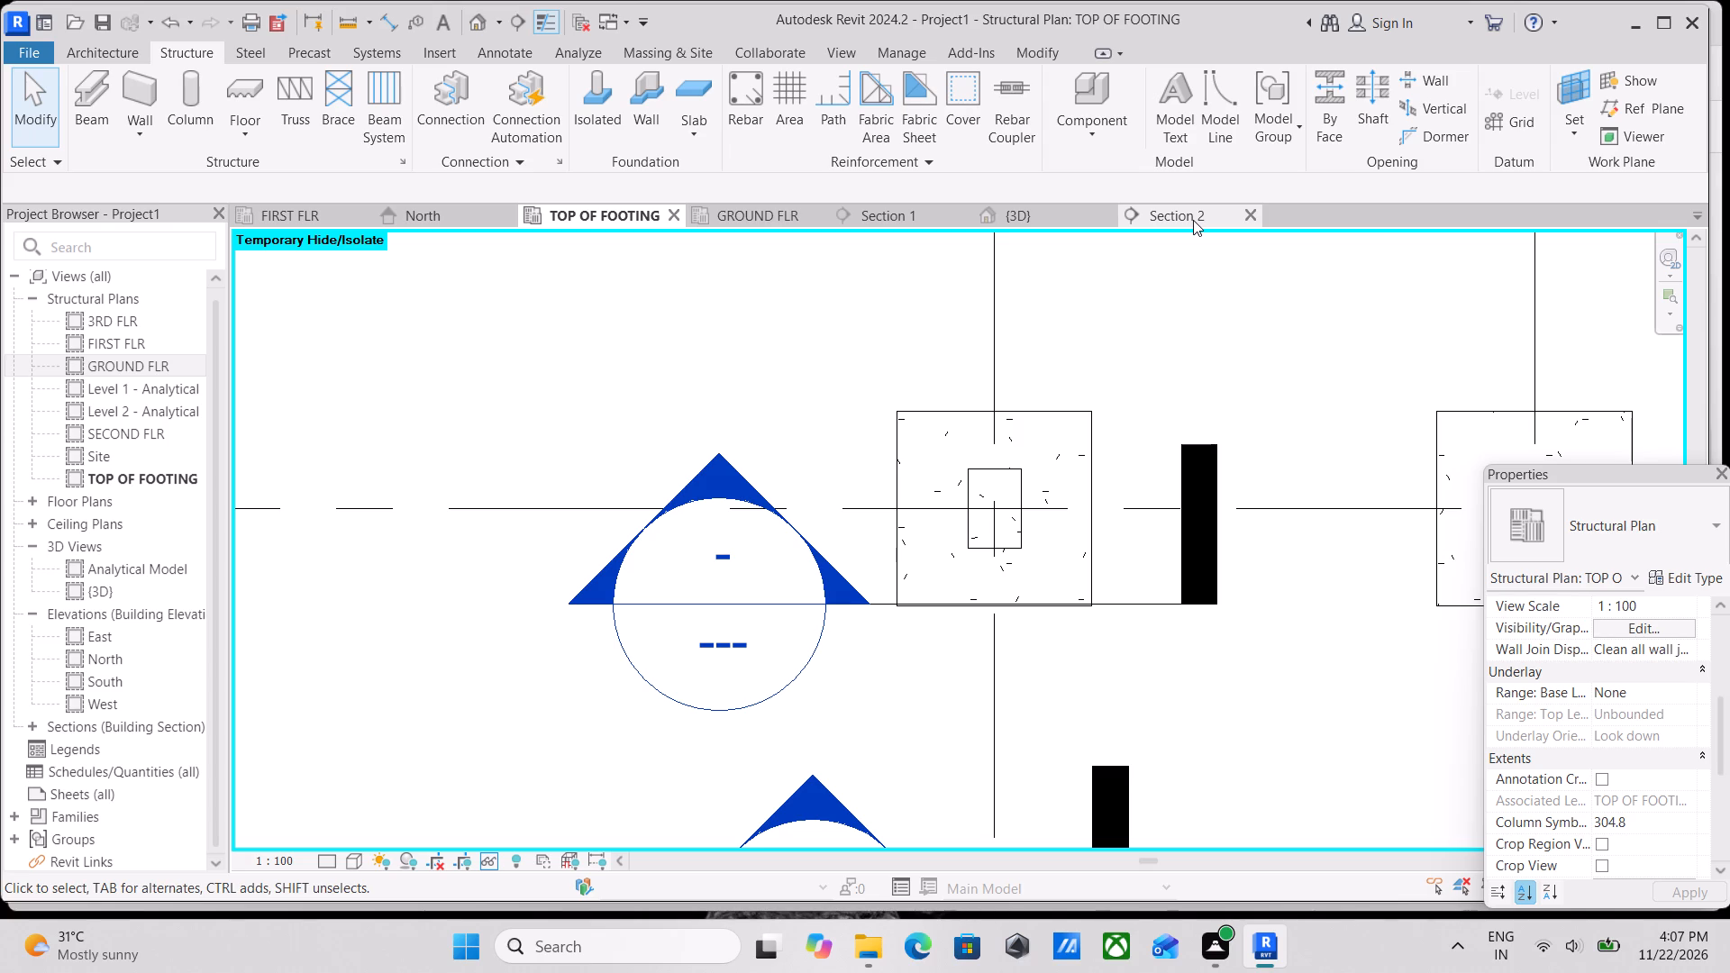
scroll(1193, 220, up, 2)
scroll(1246, 190, down, 2)
scroll(1190, 434, up, 4)
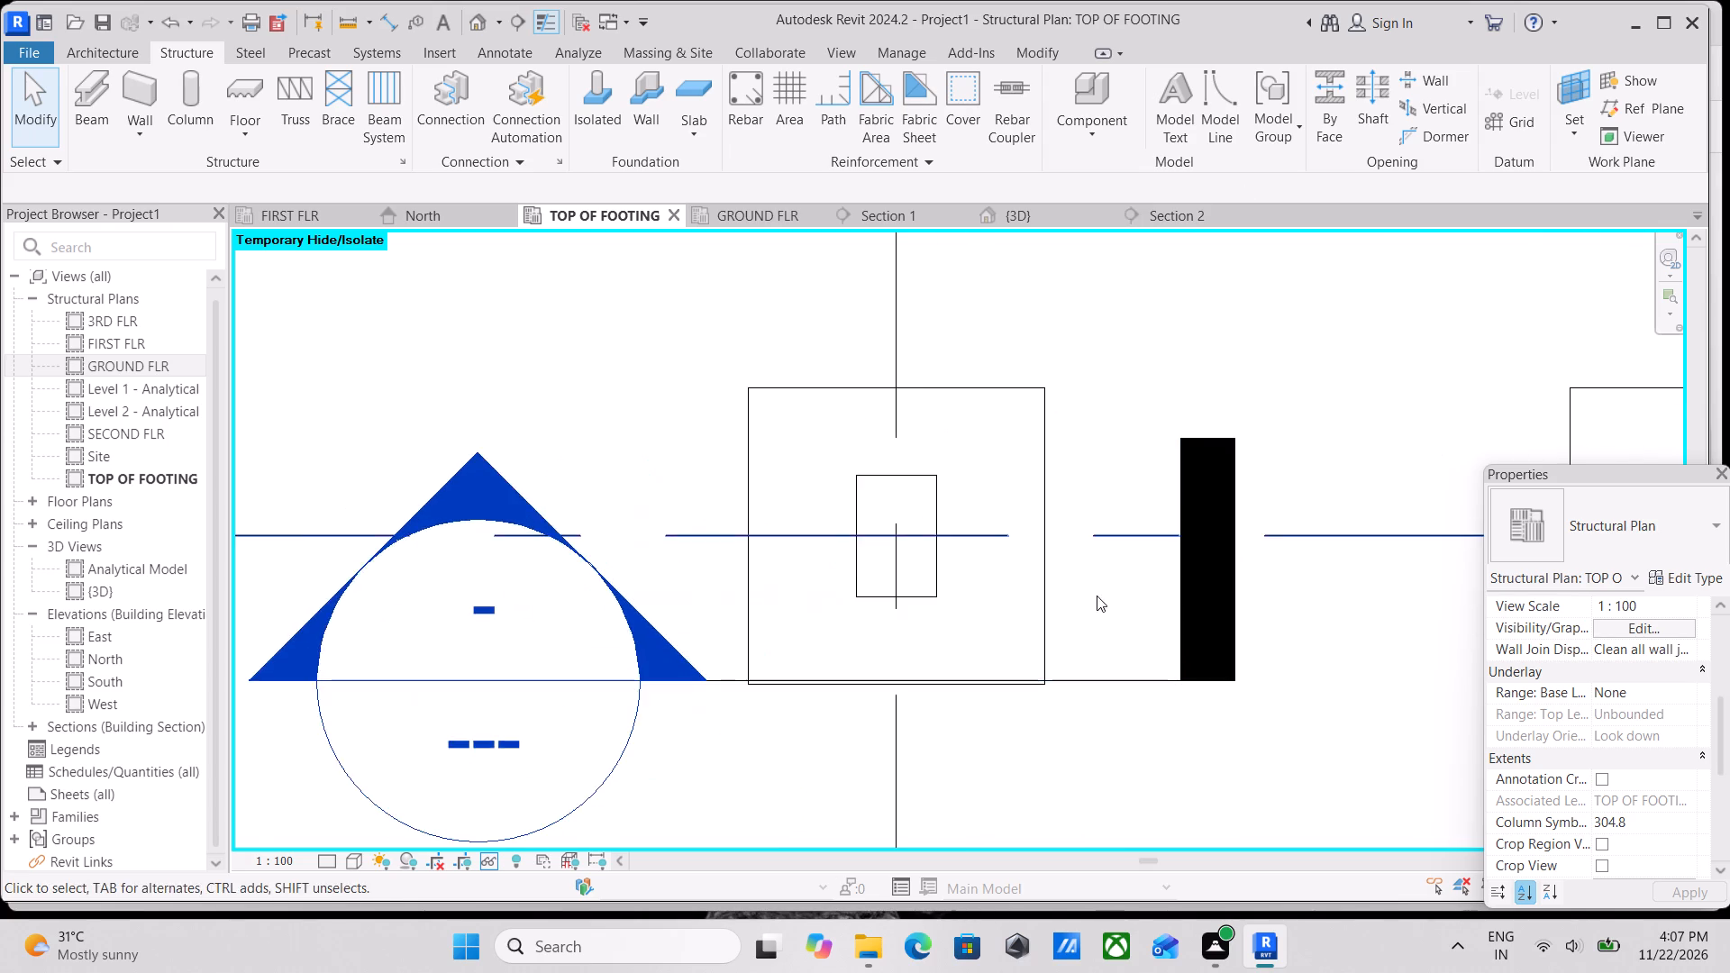
scroll(972, 556, down, 2)
scroll(1043, 479, down, 4)
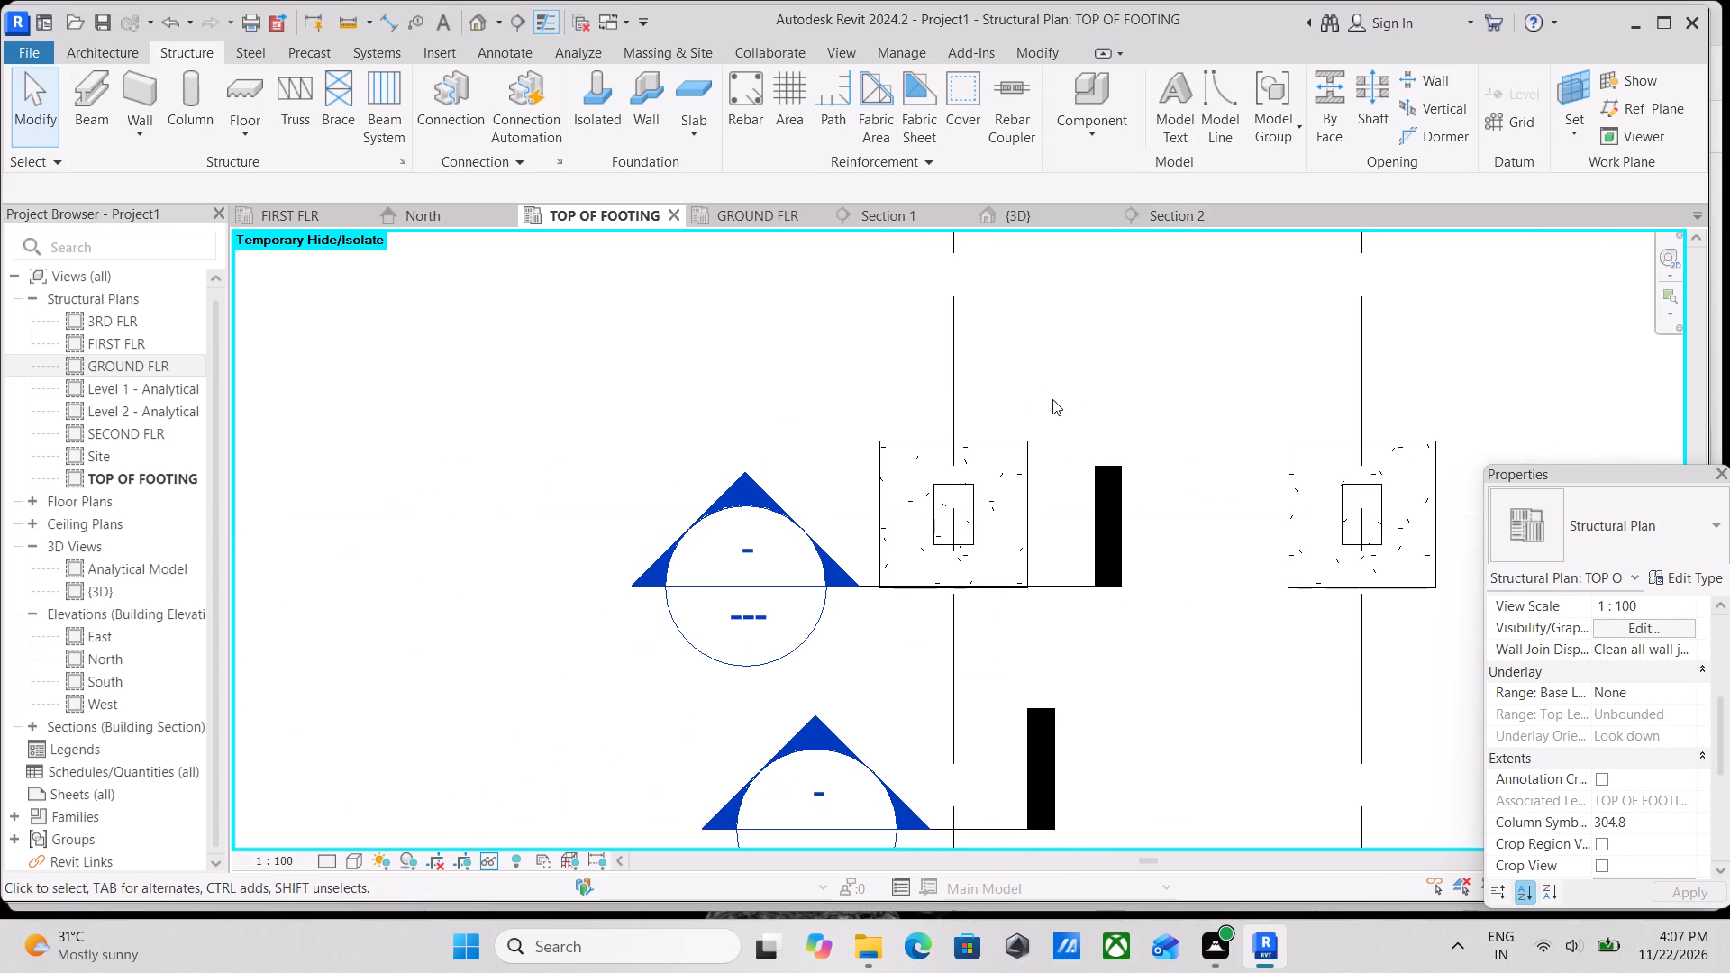
middle_drag(1052, 399, 1068, 503)
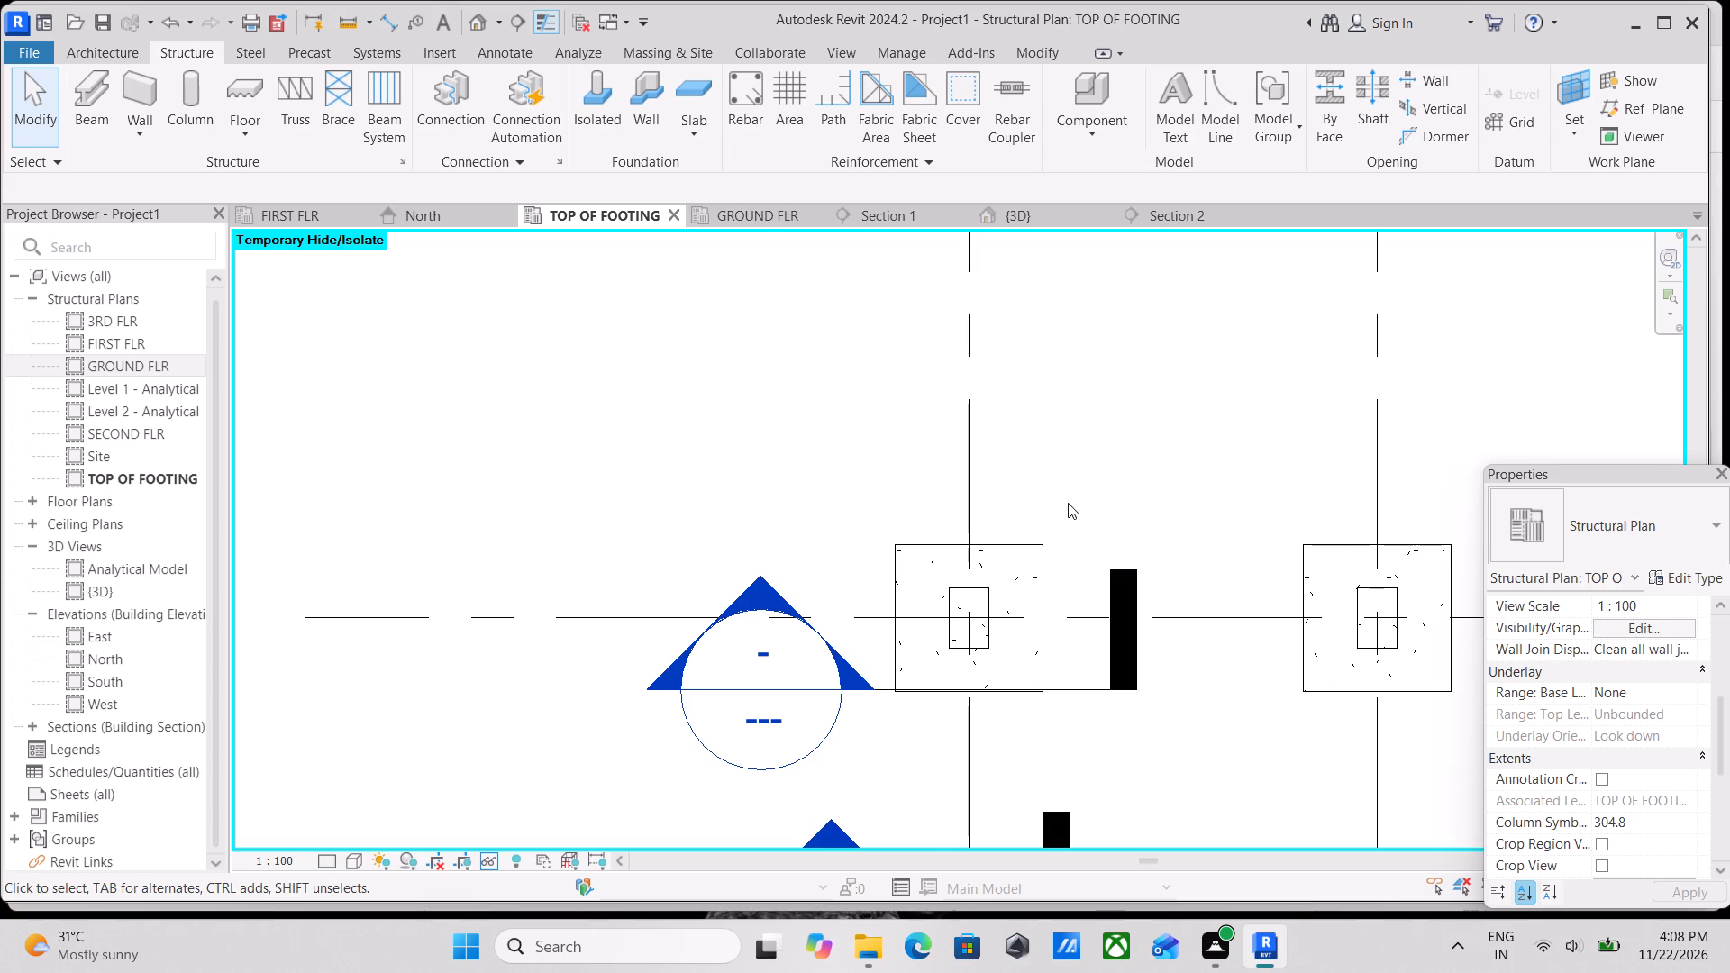
scroll(1068, 503, up, 3)
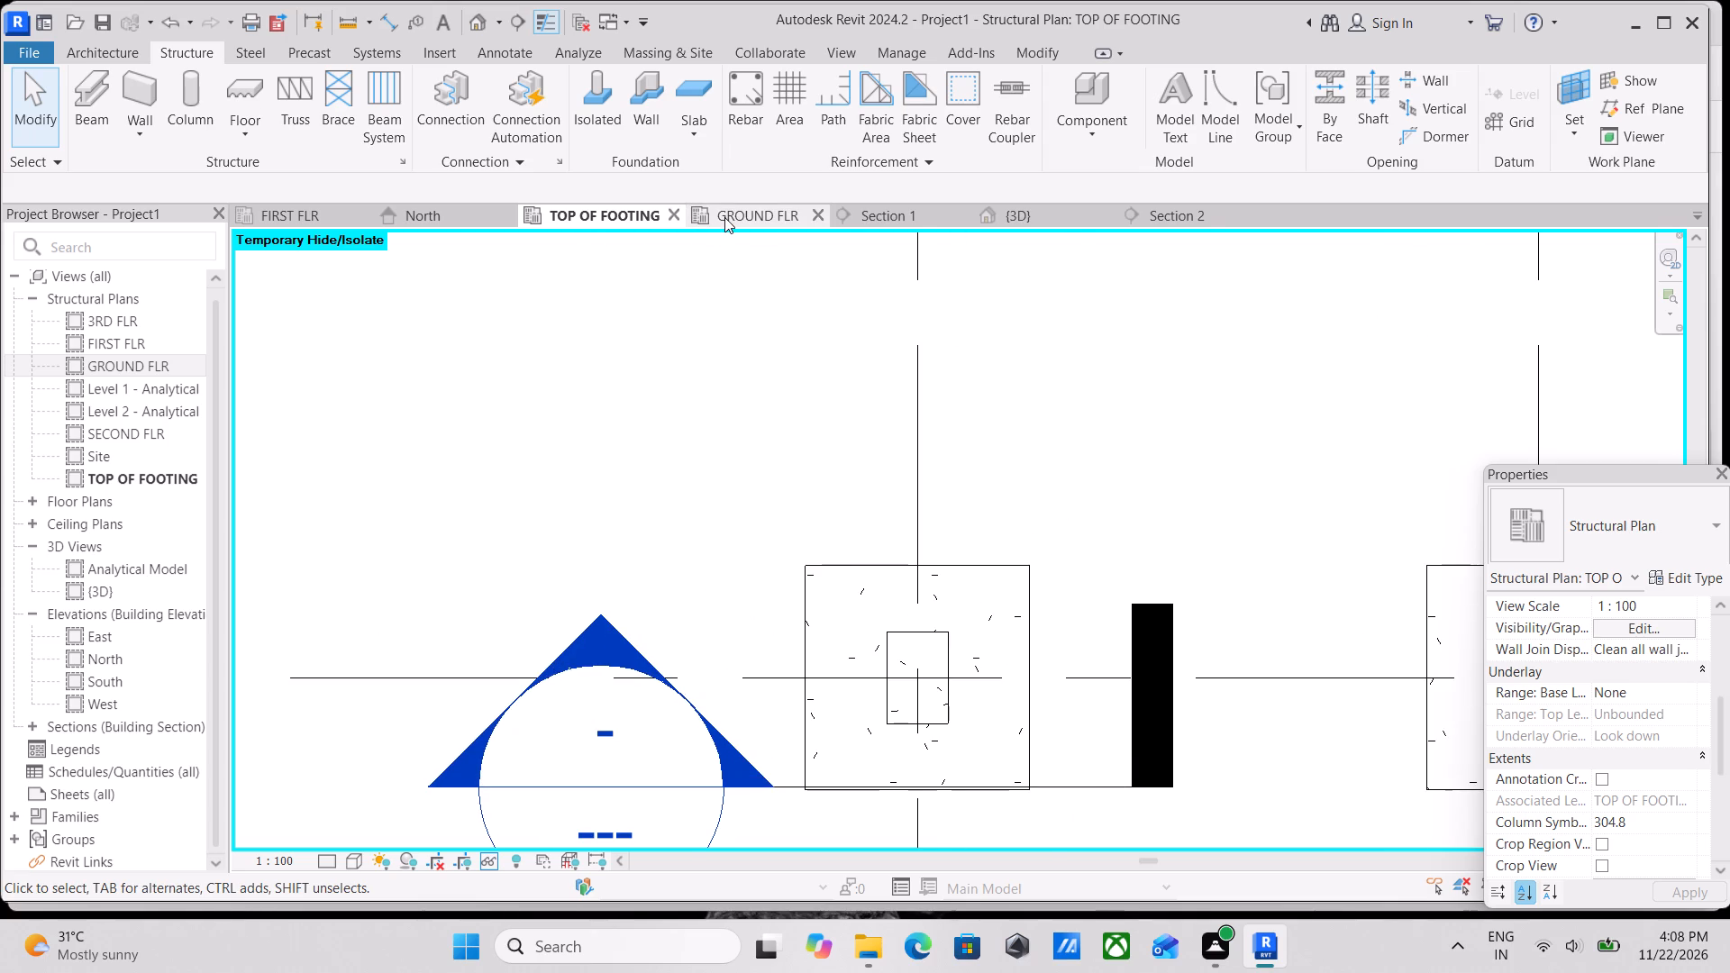
In the GROUND FLR plan, nudge the Section 1 line north until it lies just inside the corner column's south face.
click(724, 217)
scroll(1043, 592, up, 2)
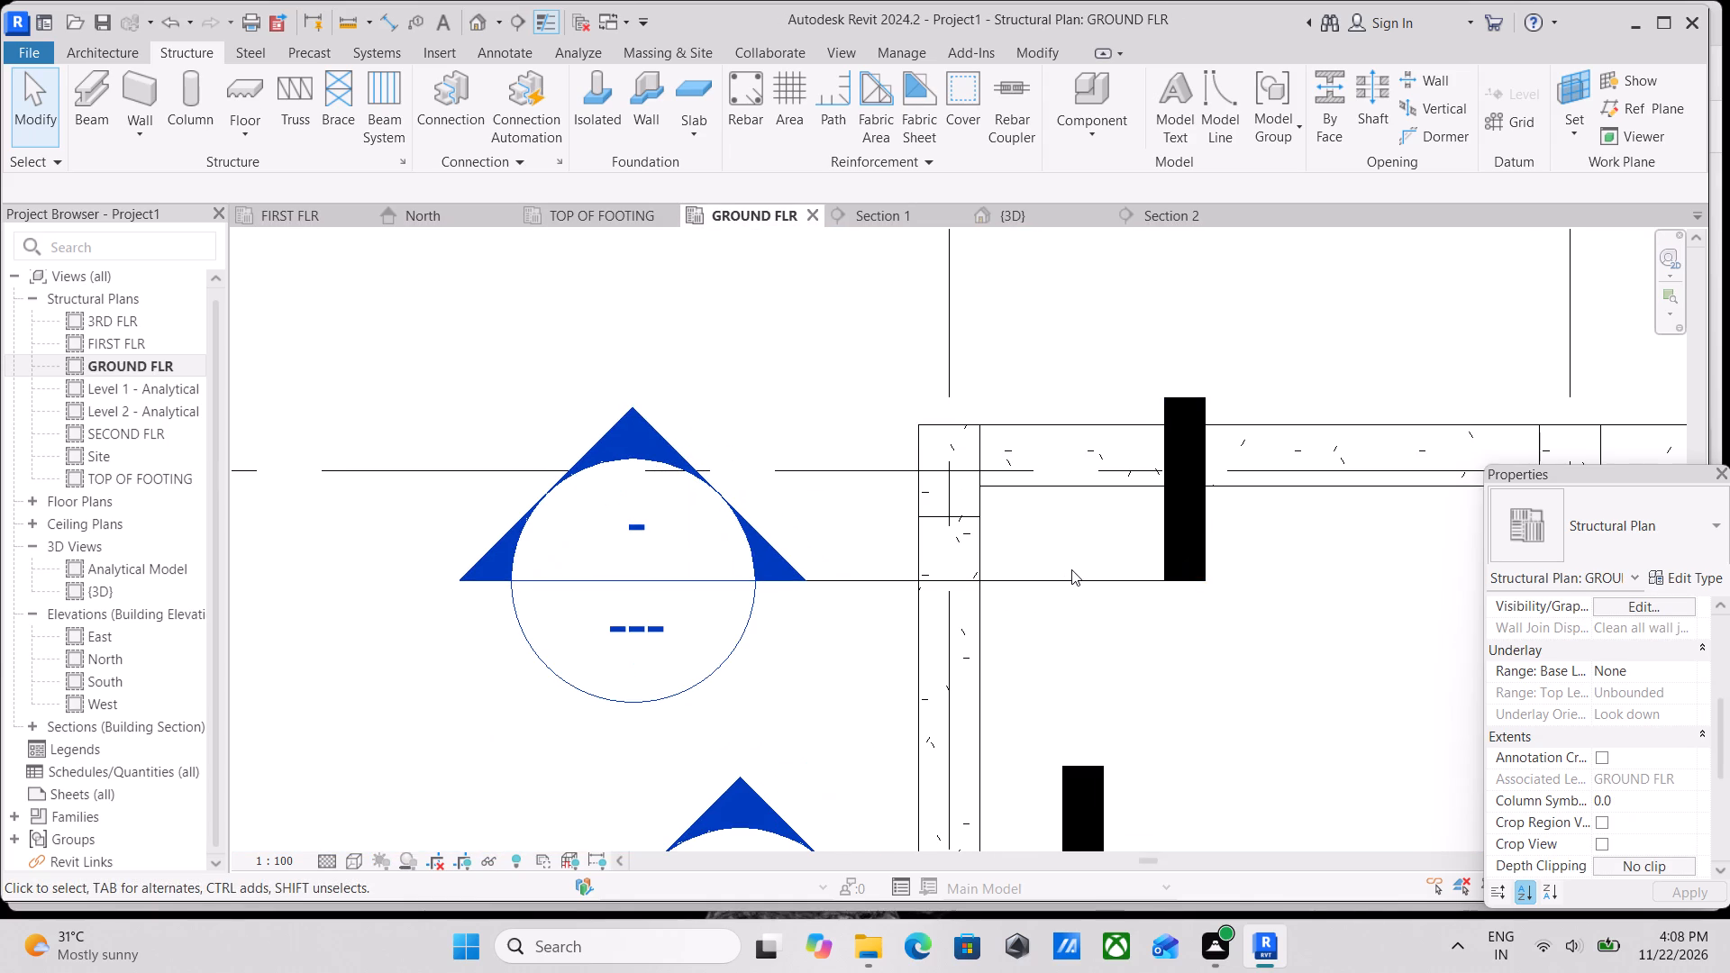
click(1071, 569)
click(1067, 577)
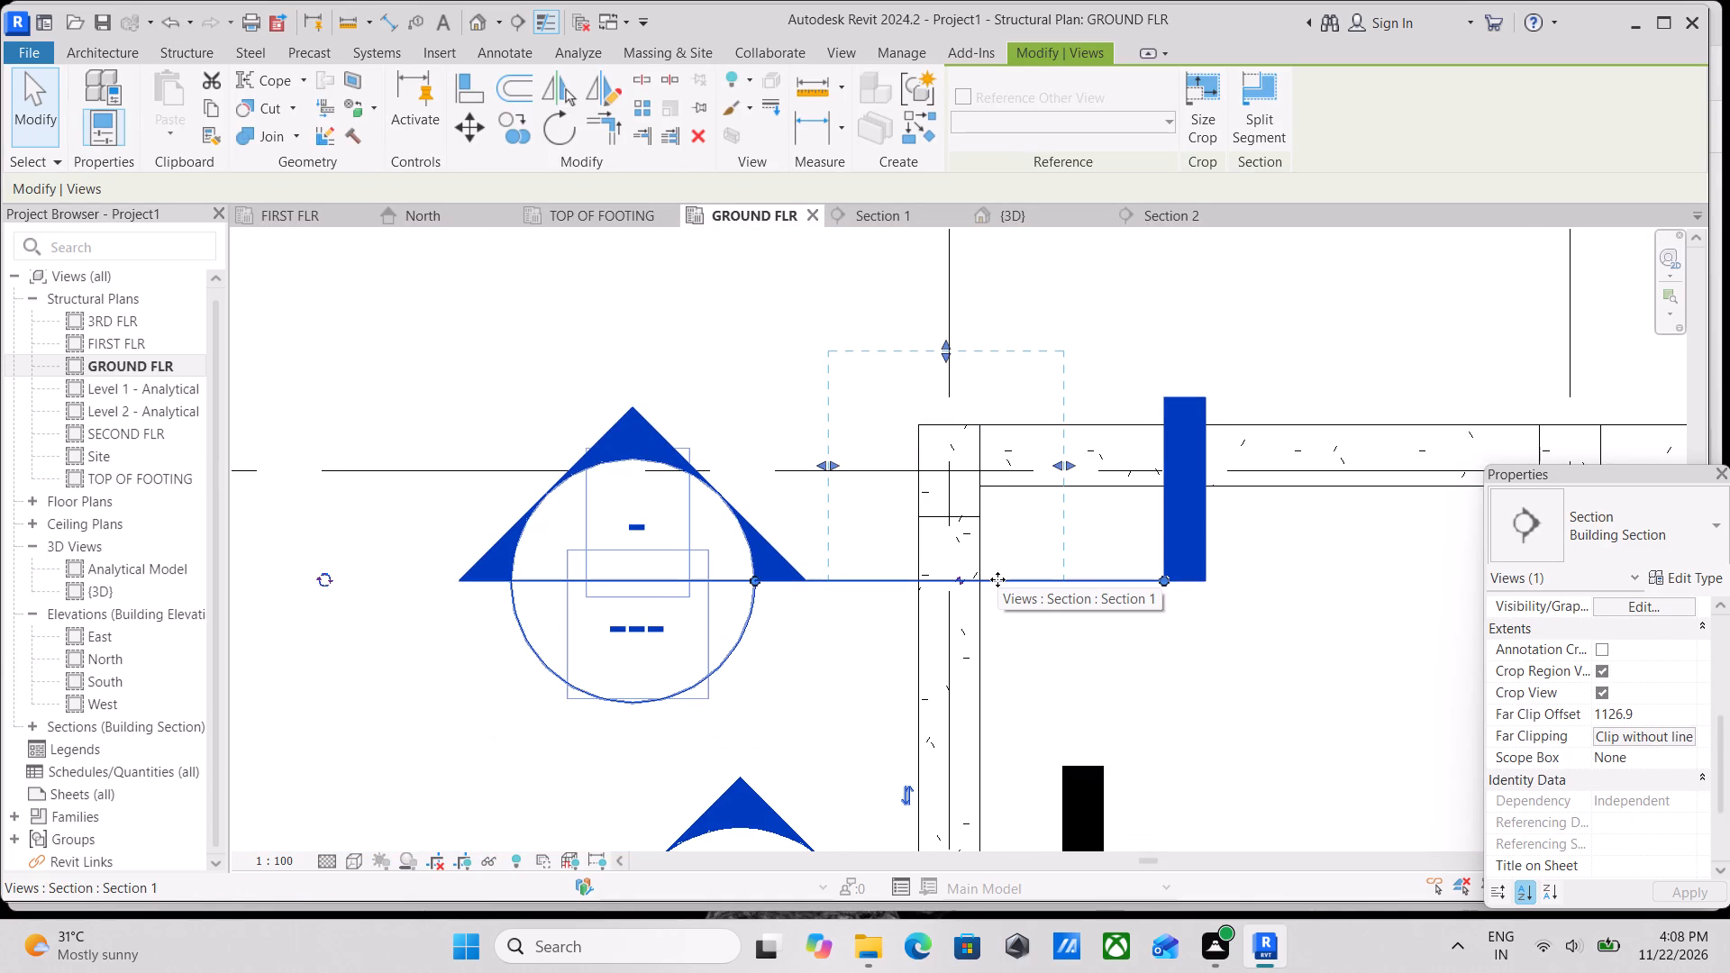
key(Up)
key(Up)
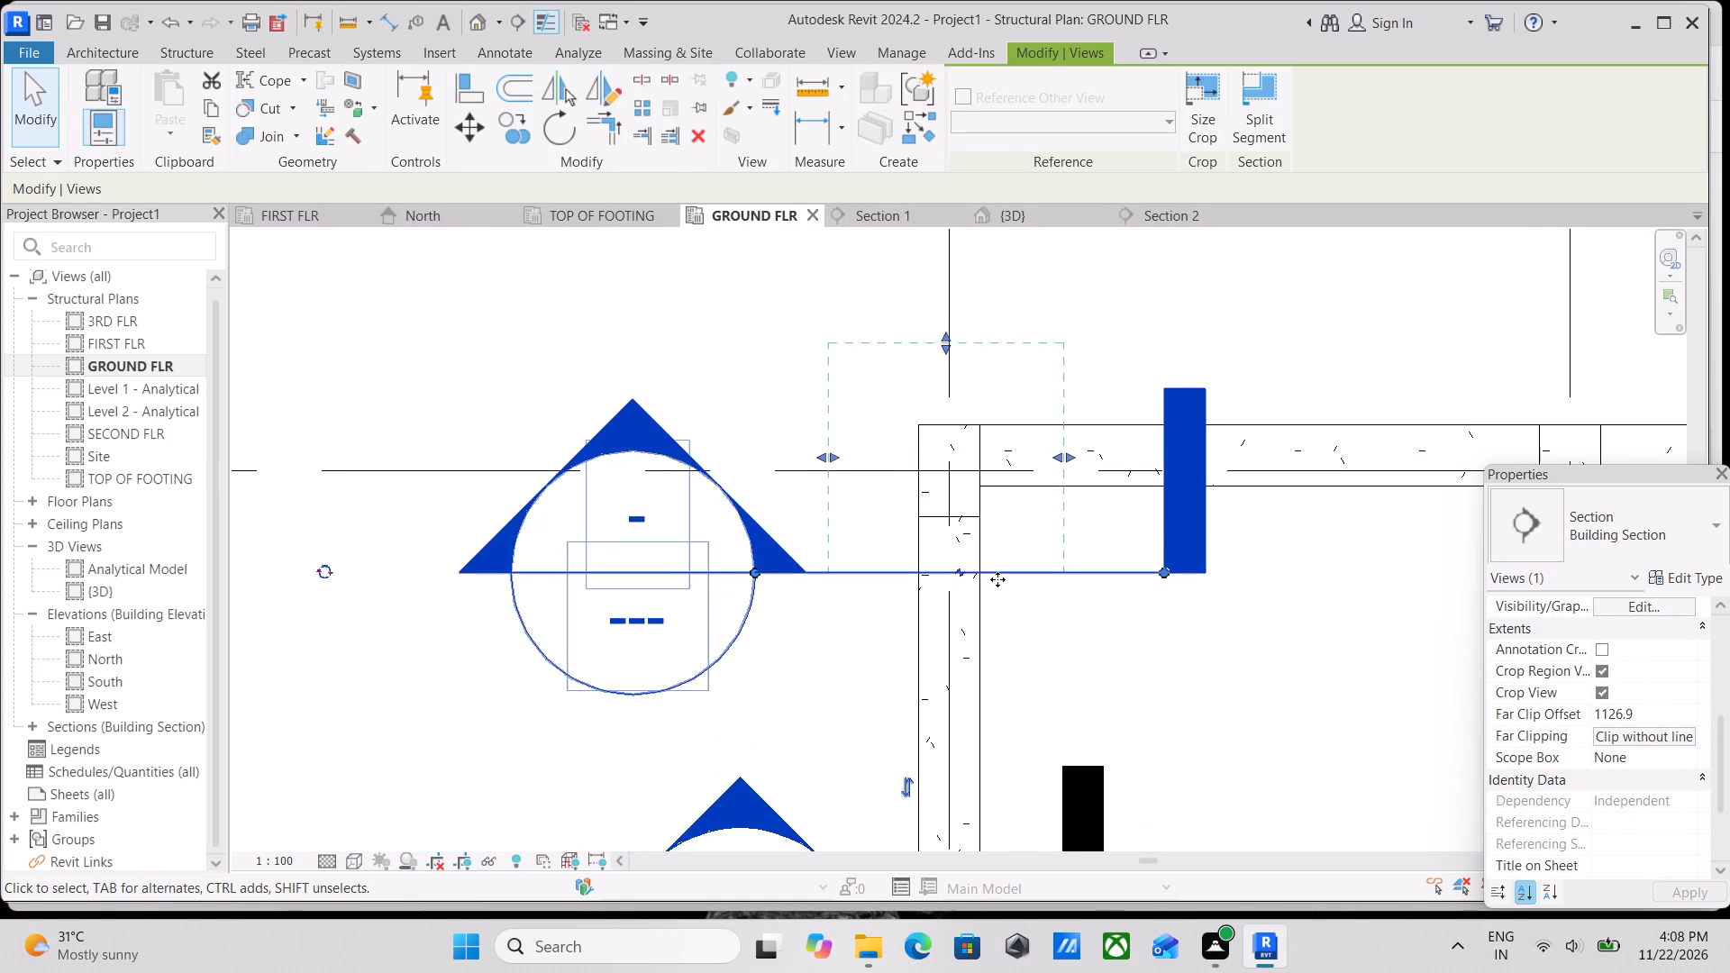
key(Up)
key(Up)
key(Up)
key(Up)
key(Up)
key(Up)
key(Up)
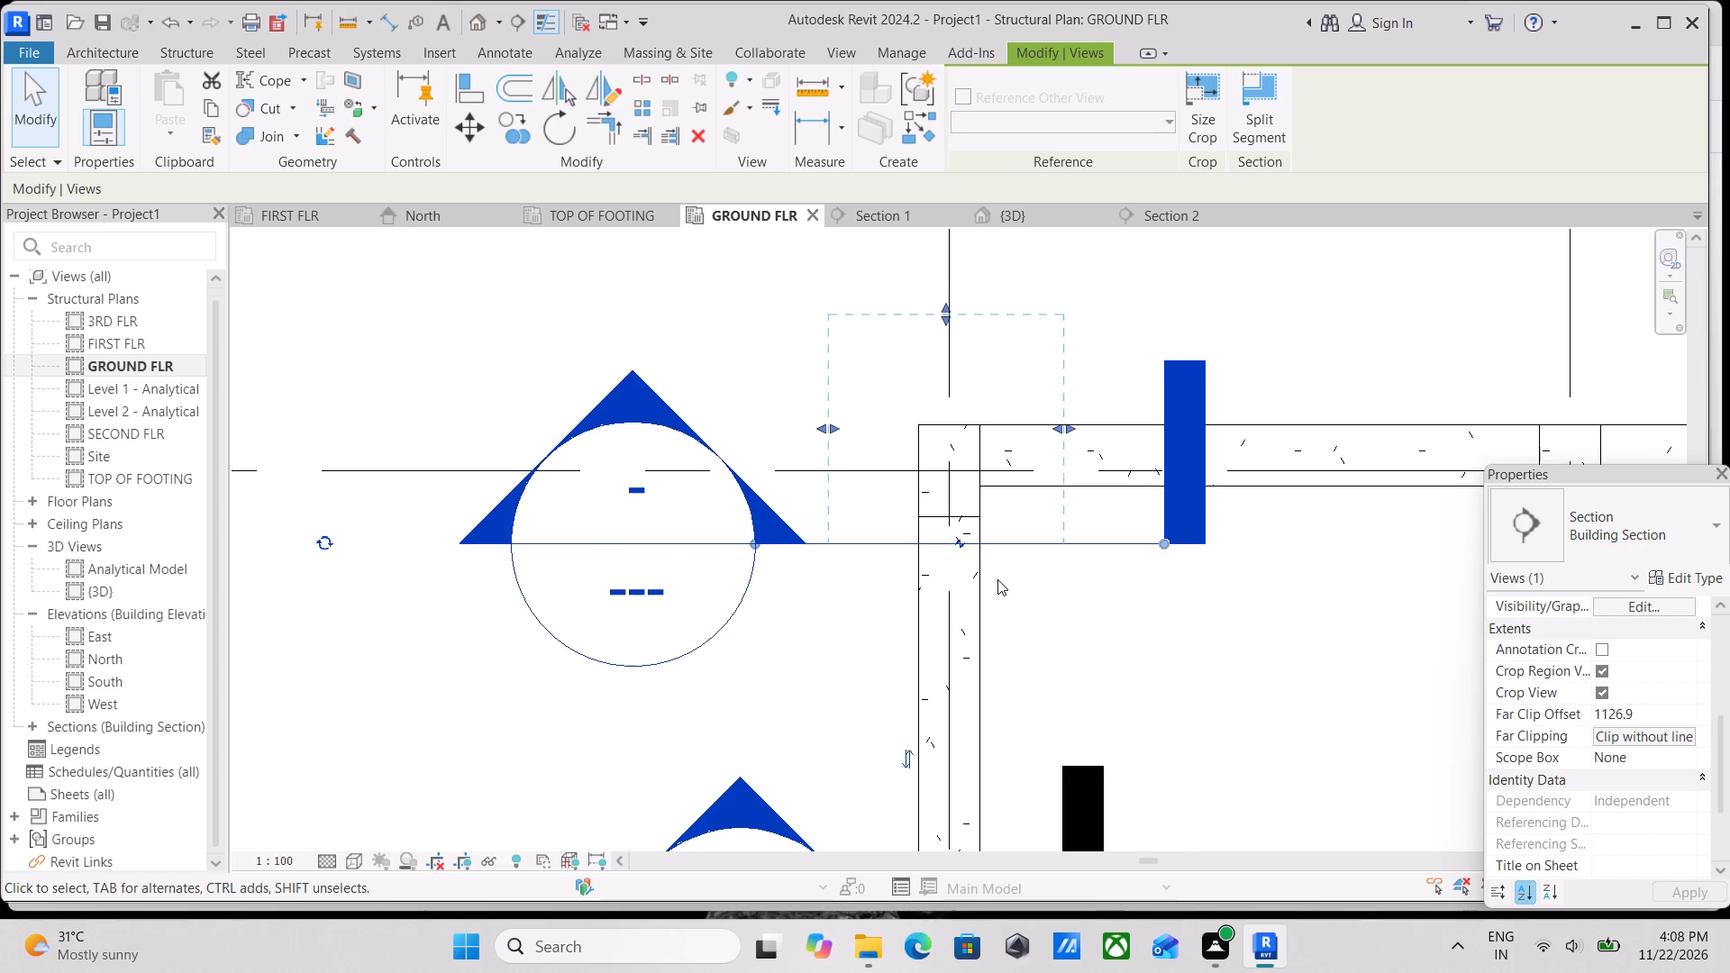
key(Up)
key(Up)
key(Up)
key(Up)
key(Up)
key(Up)
key(Up)
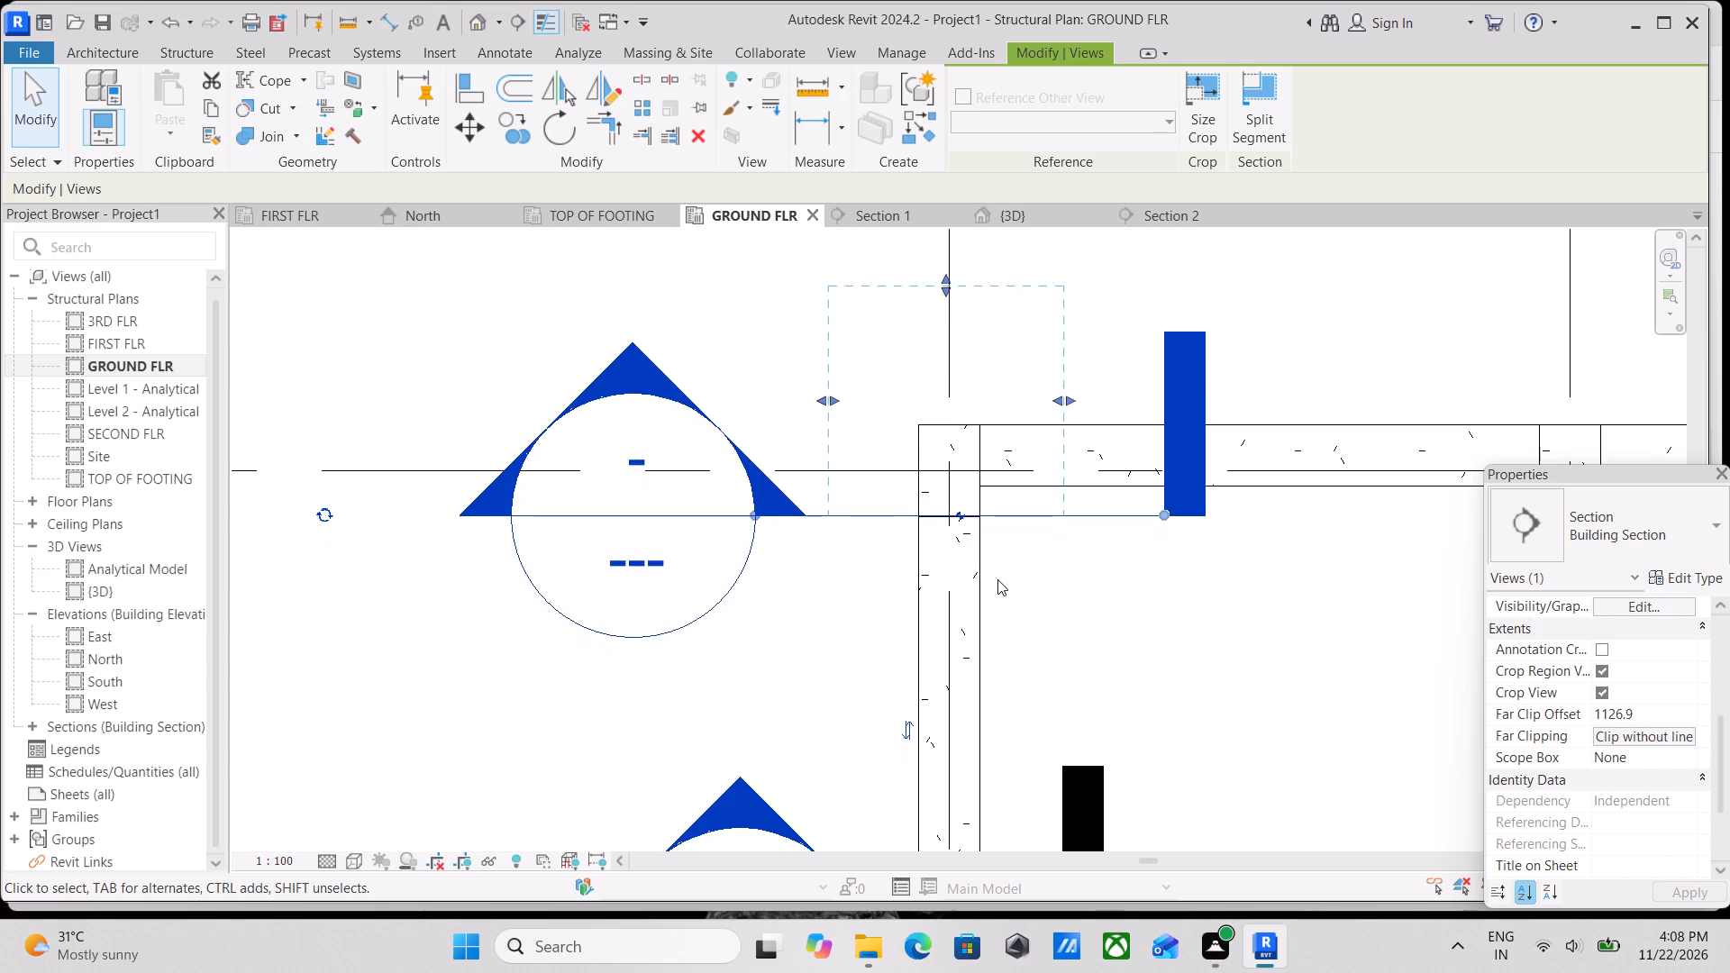
key(Up)
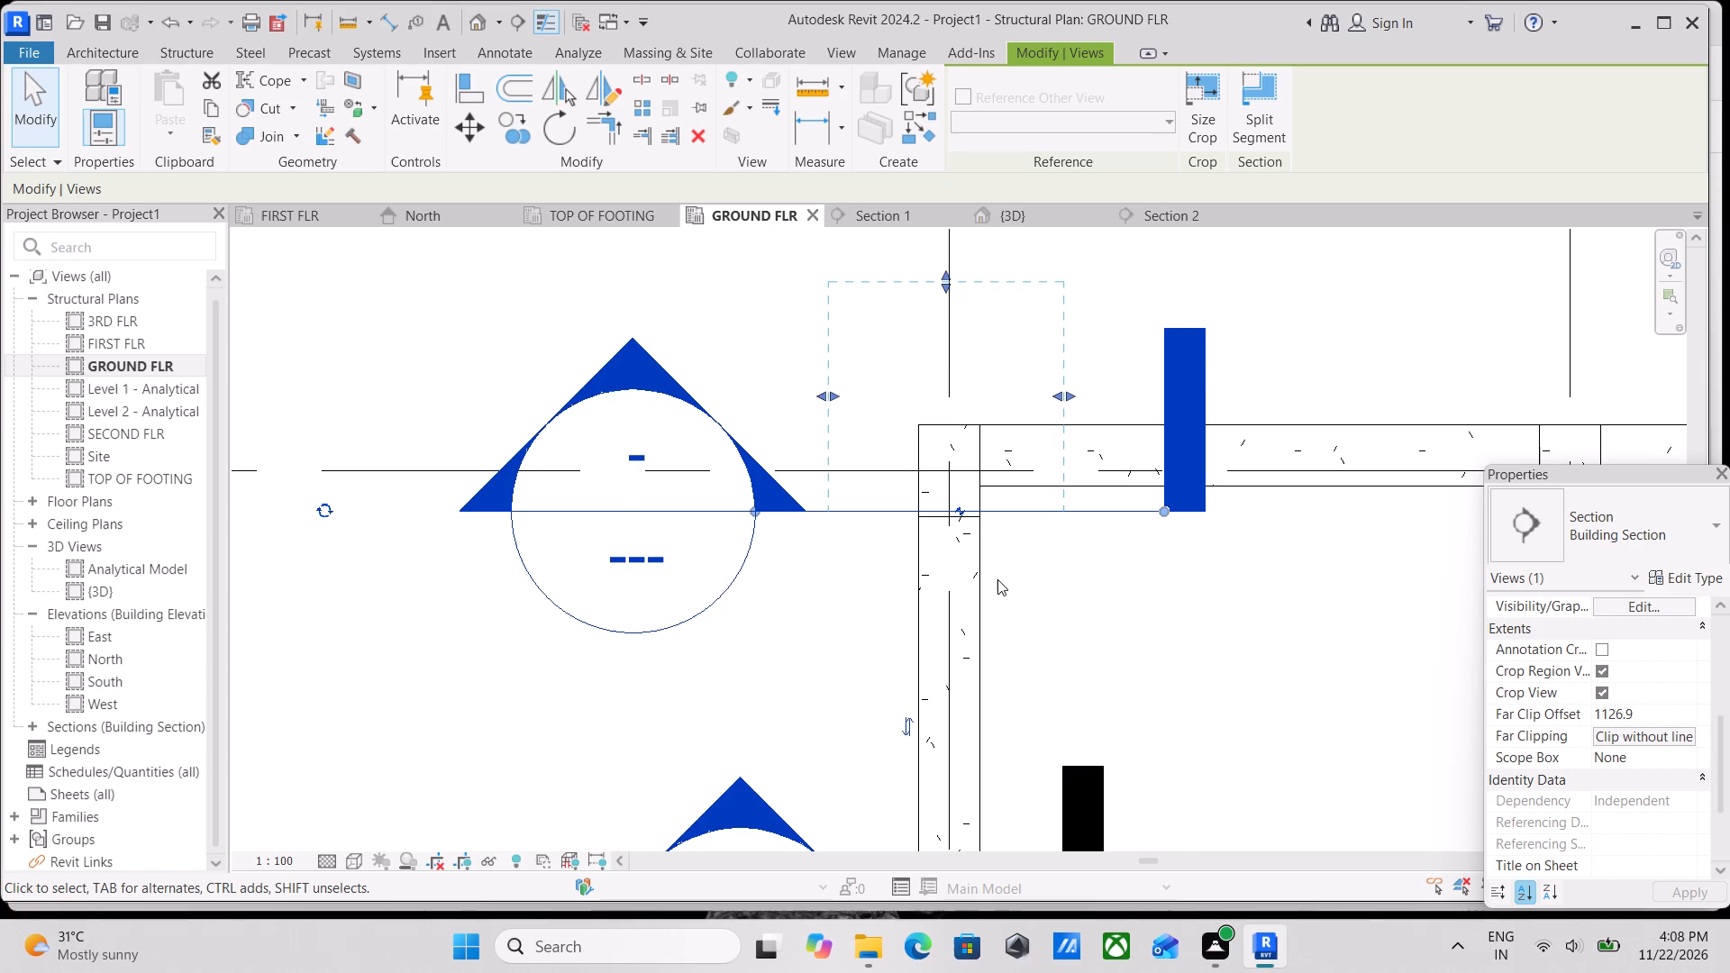
key(Down)
Shrink Section 1's extents around the corner column, narrowing both sides and reducing the far clip offset to about 437 mm.
drag(1048, 406, 1047, 405)
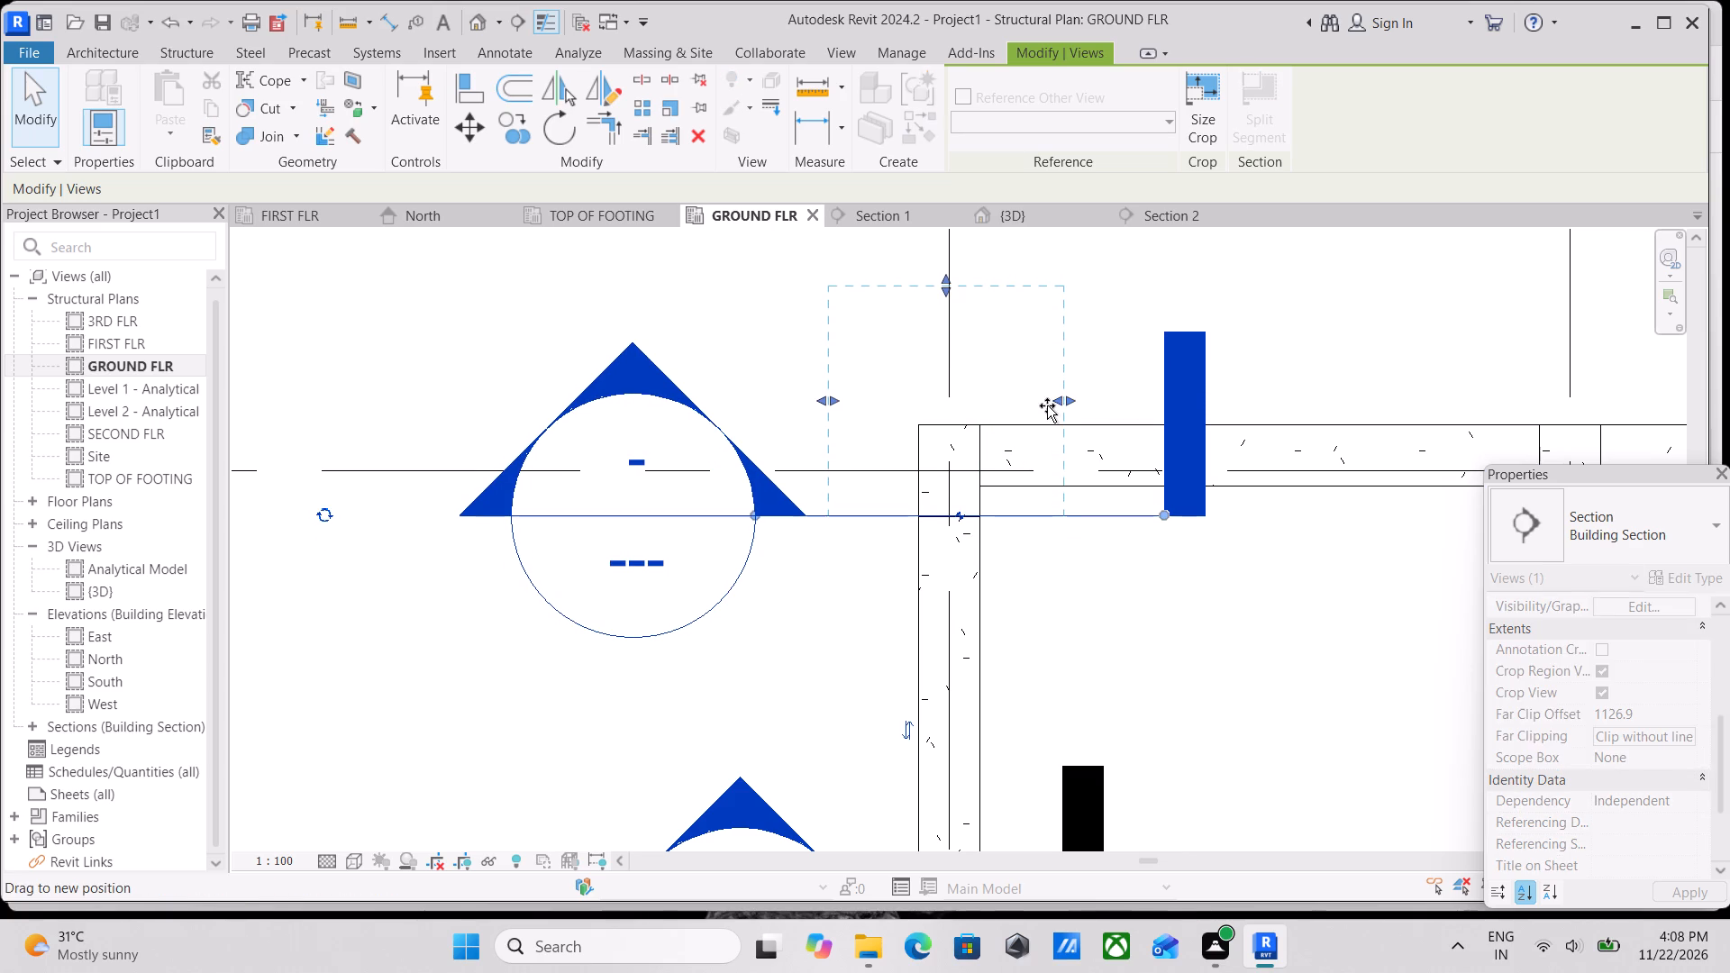
drag(1047, 405, 970, 410)
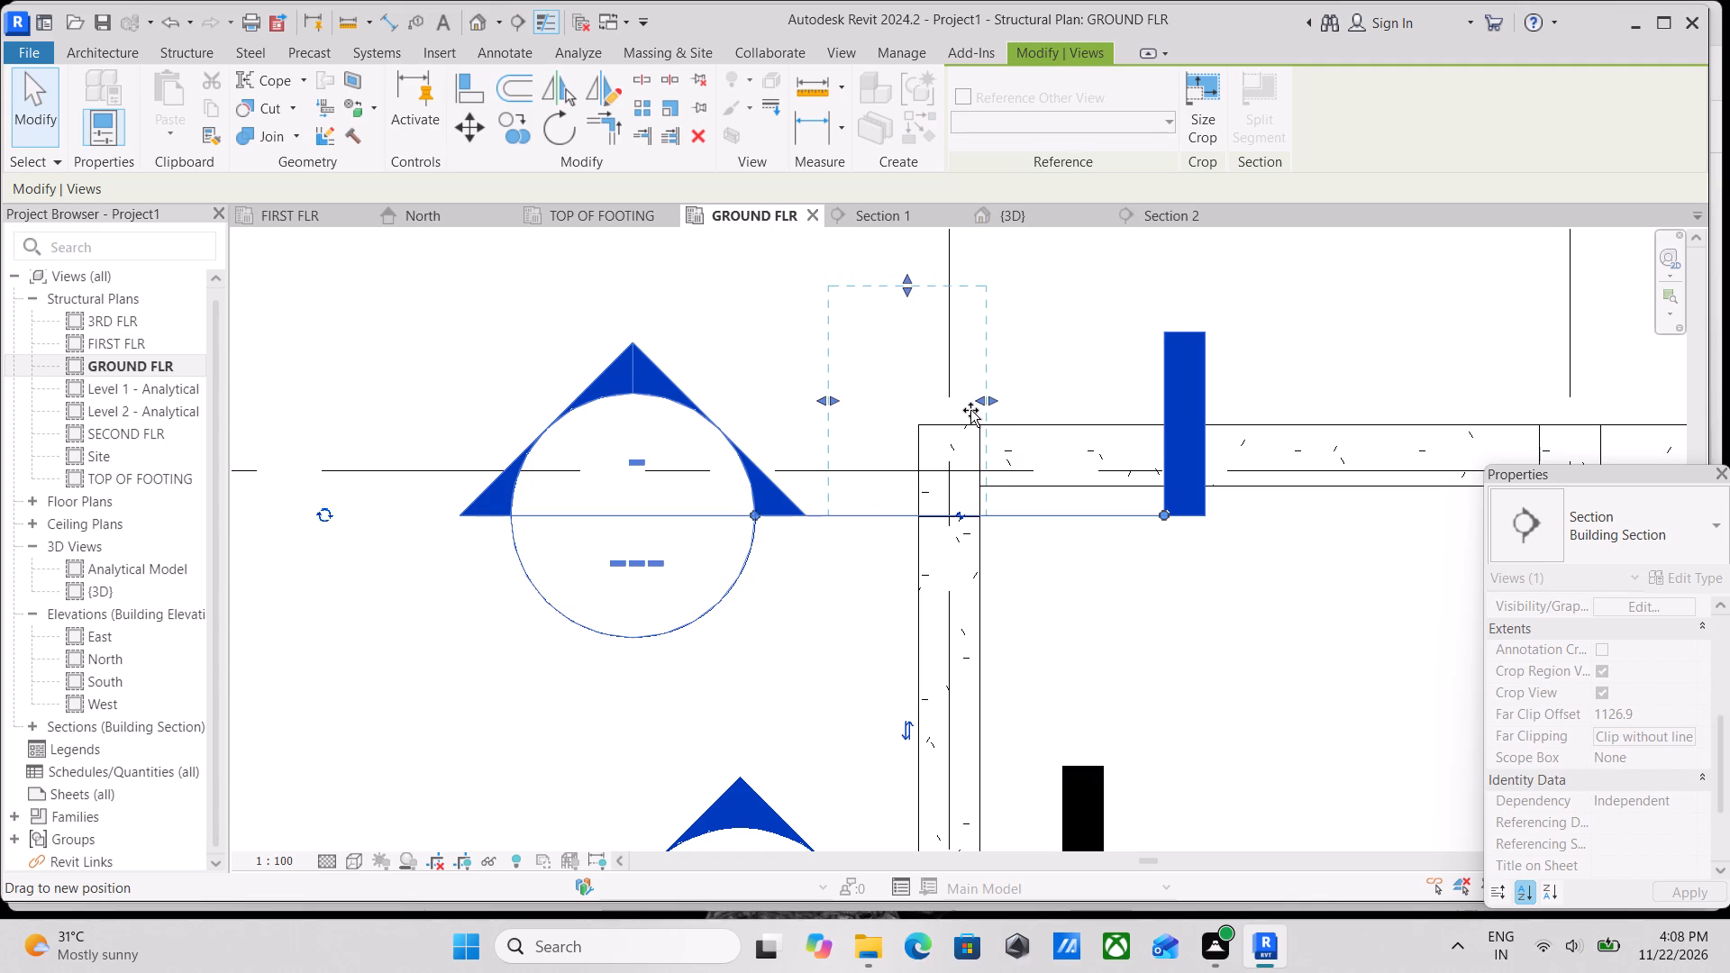
drag(970, 410, 970, 410)
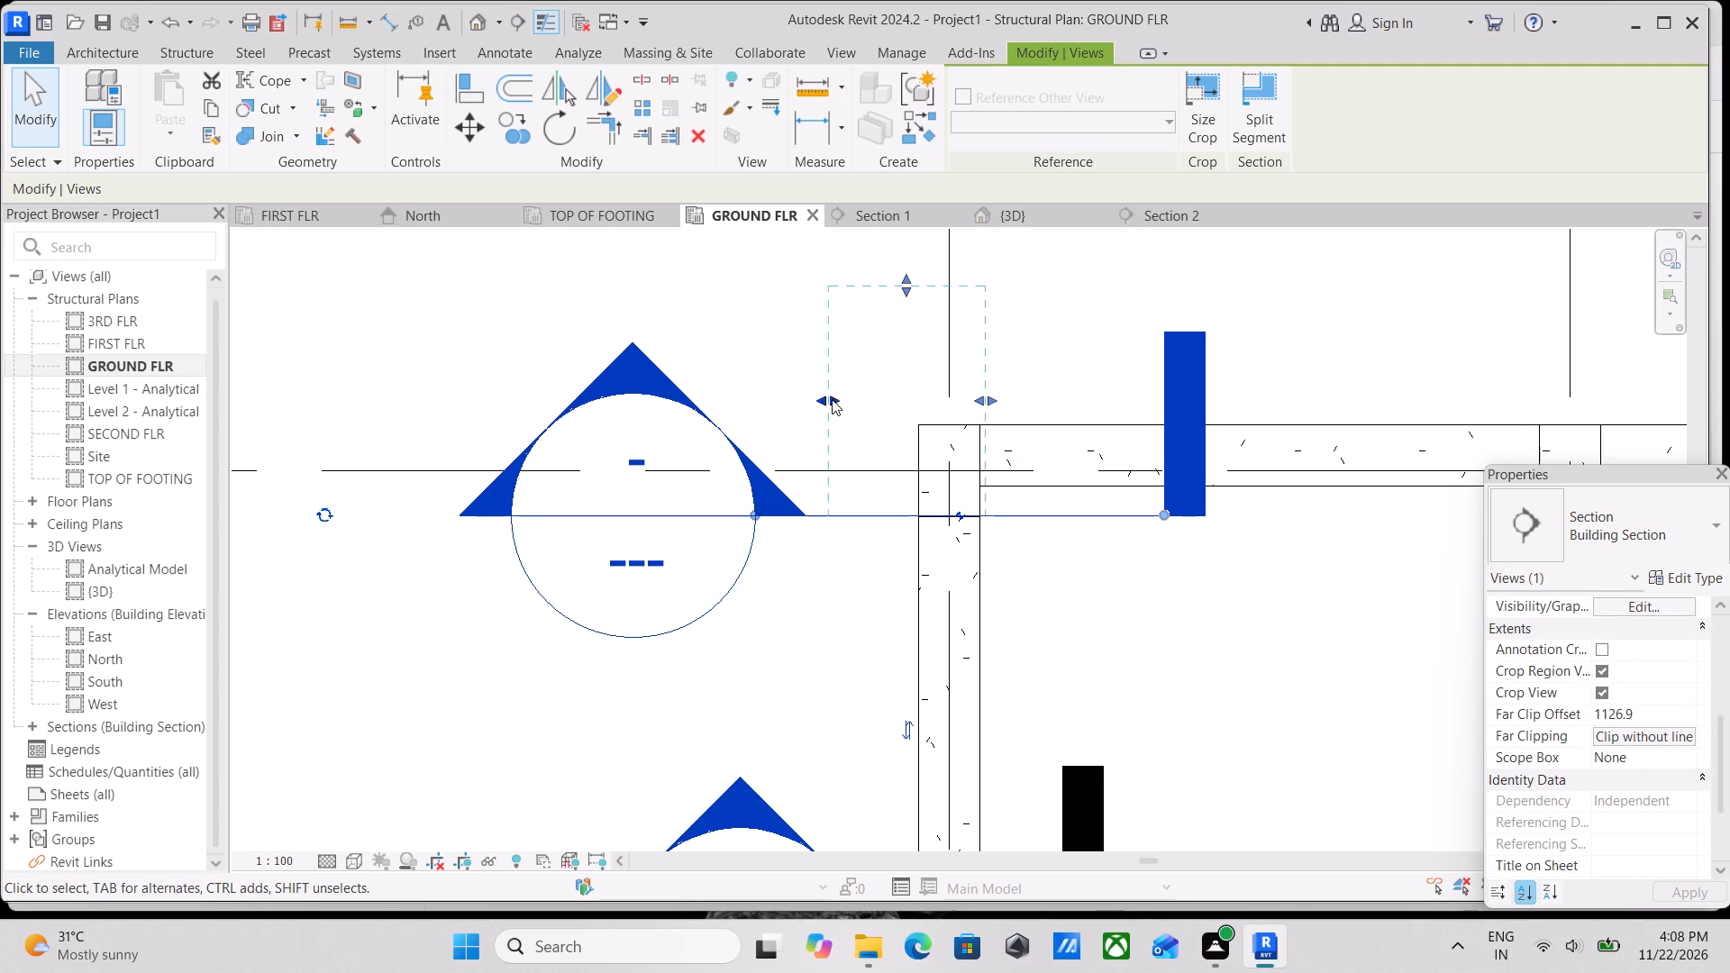
drag(838, 399, 927, 410)
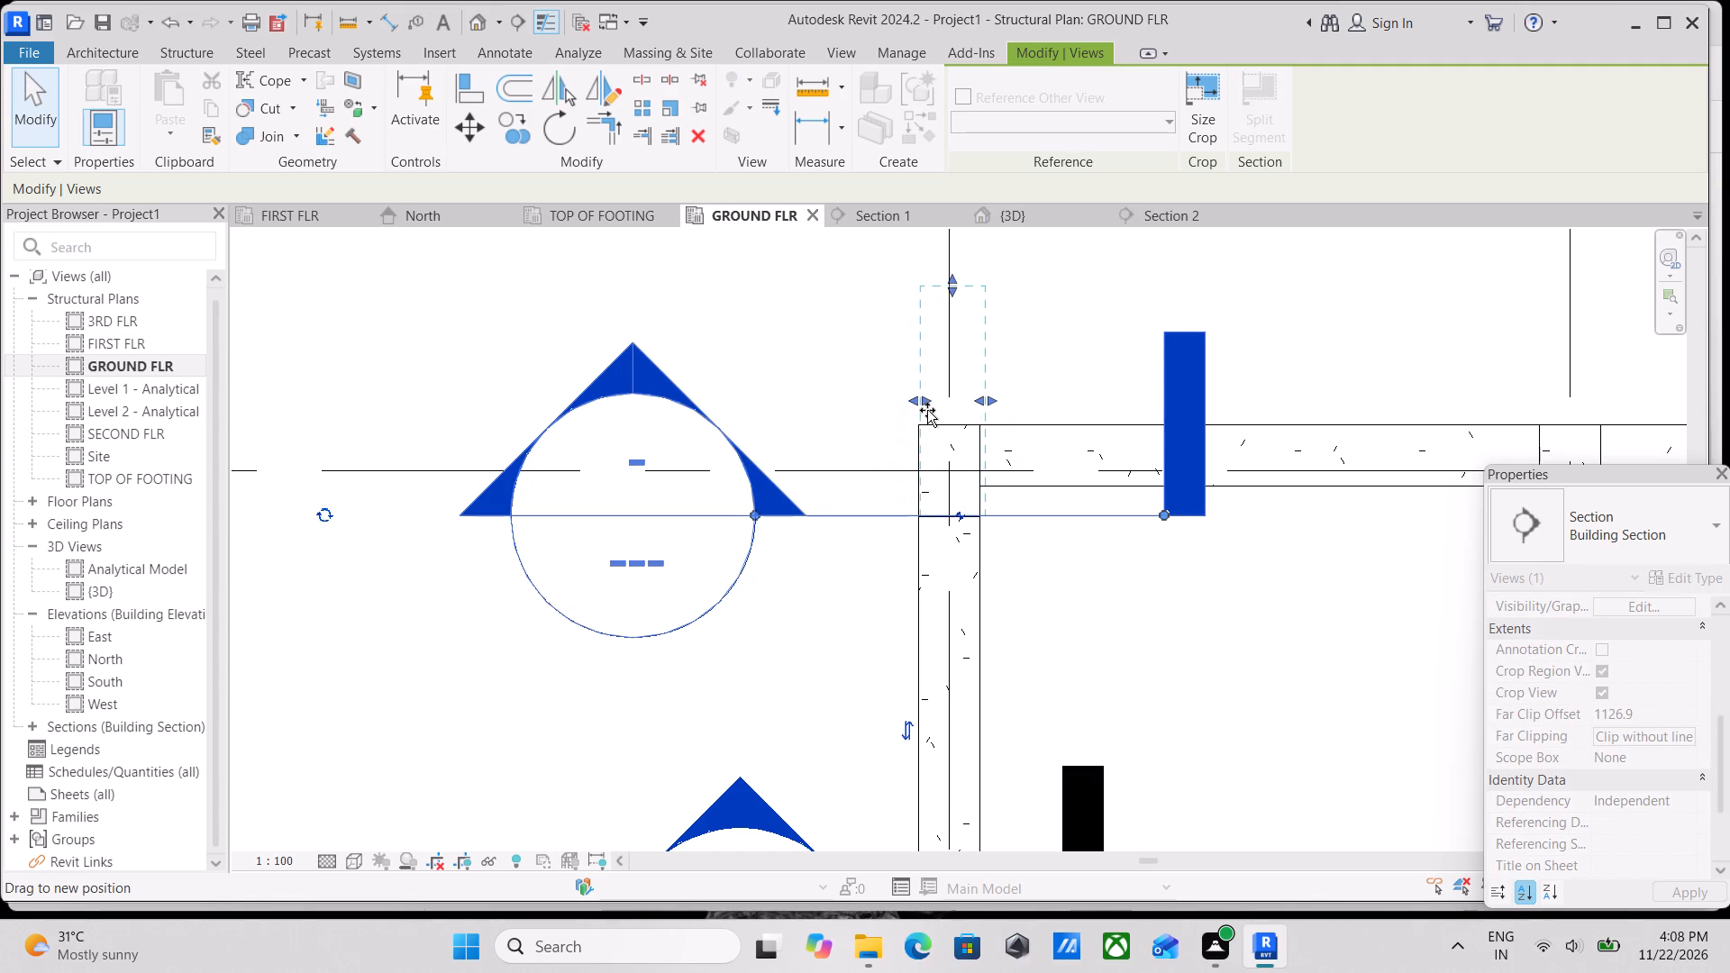
drag(927, 410, 926, 410)
drag(956, 293, 972, 422)
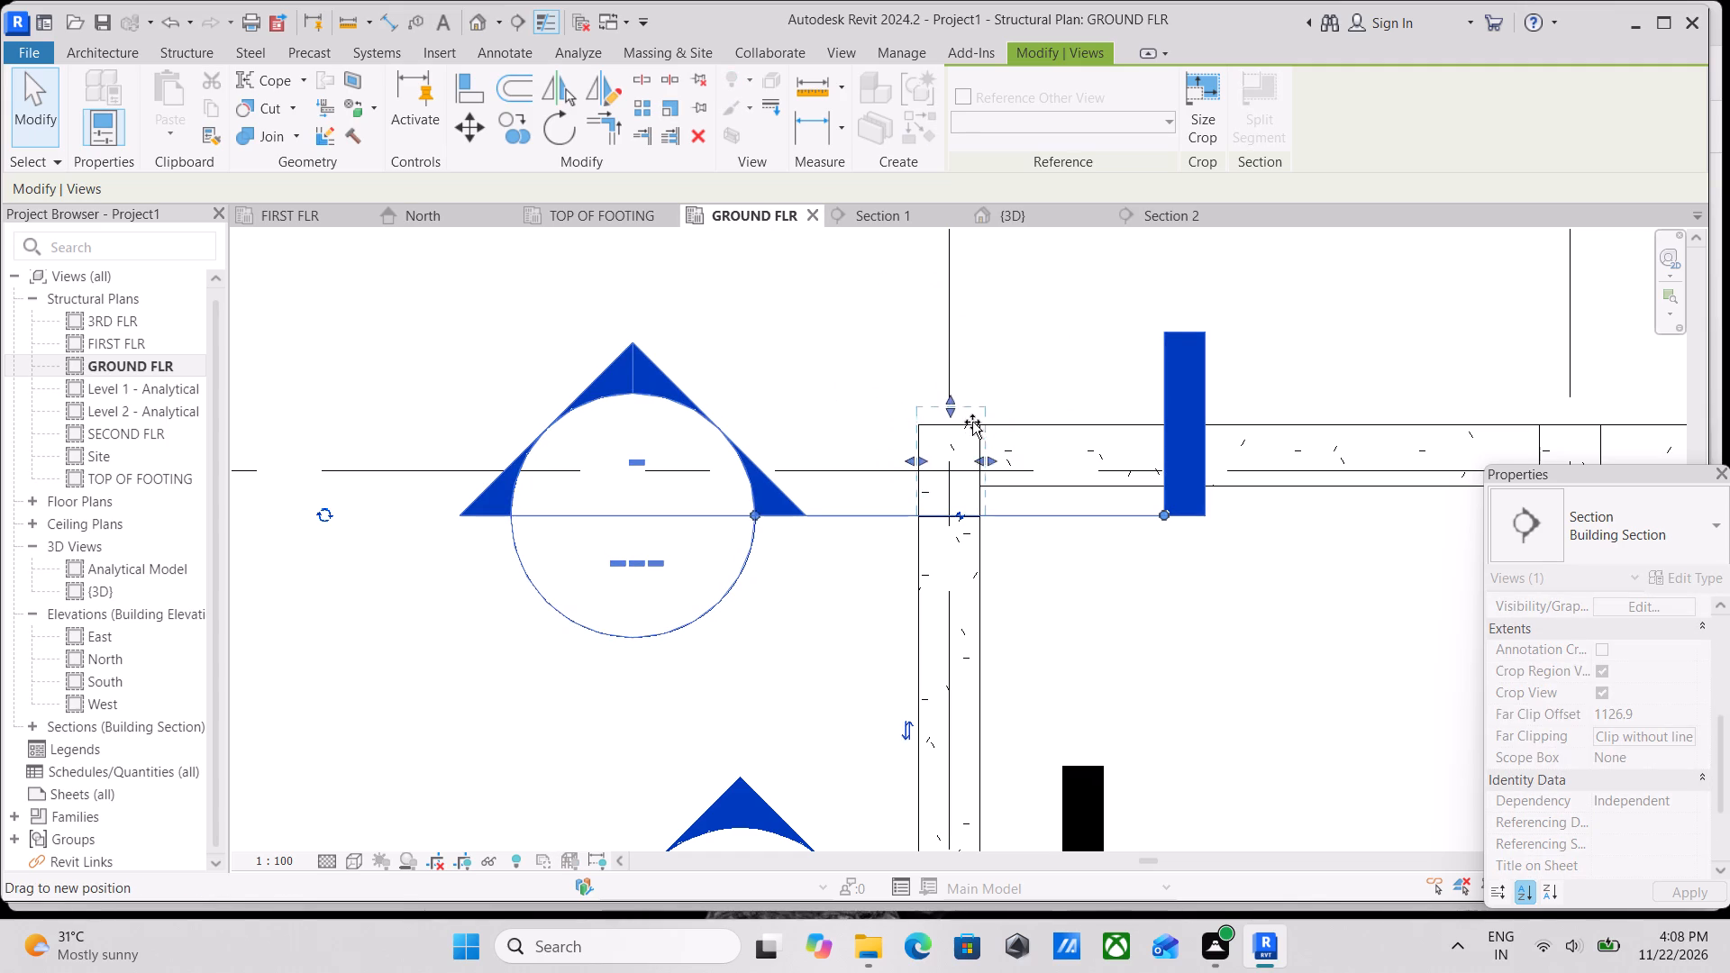
drag(972, 422, 973, 433)
Extend Section 1's far clip just past the corner column's north face, to an offset of about 451 mm.
scroll(973, 433, up, 2)
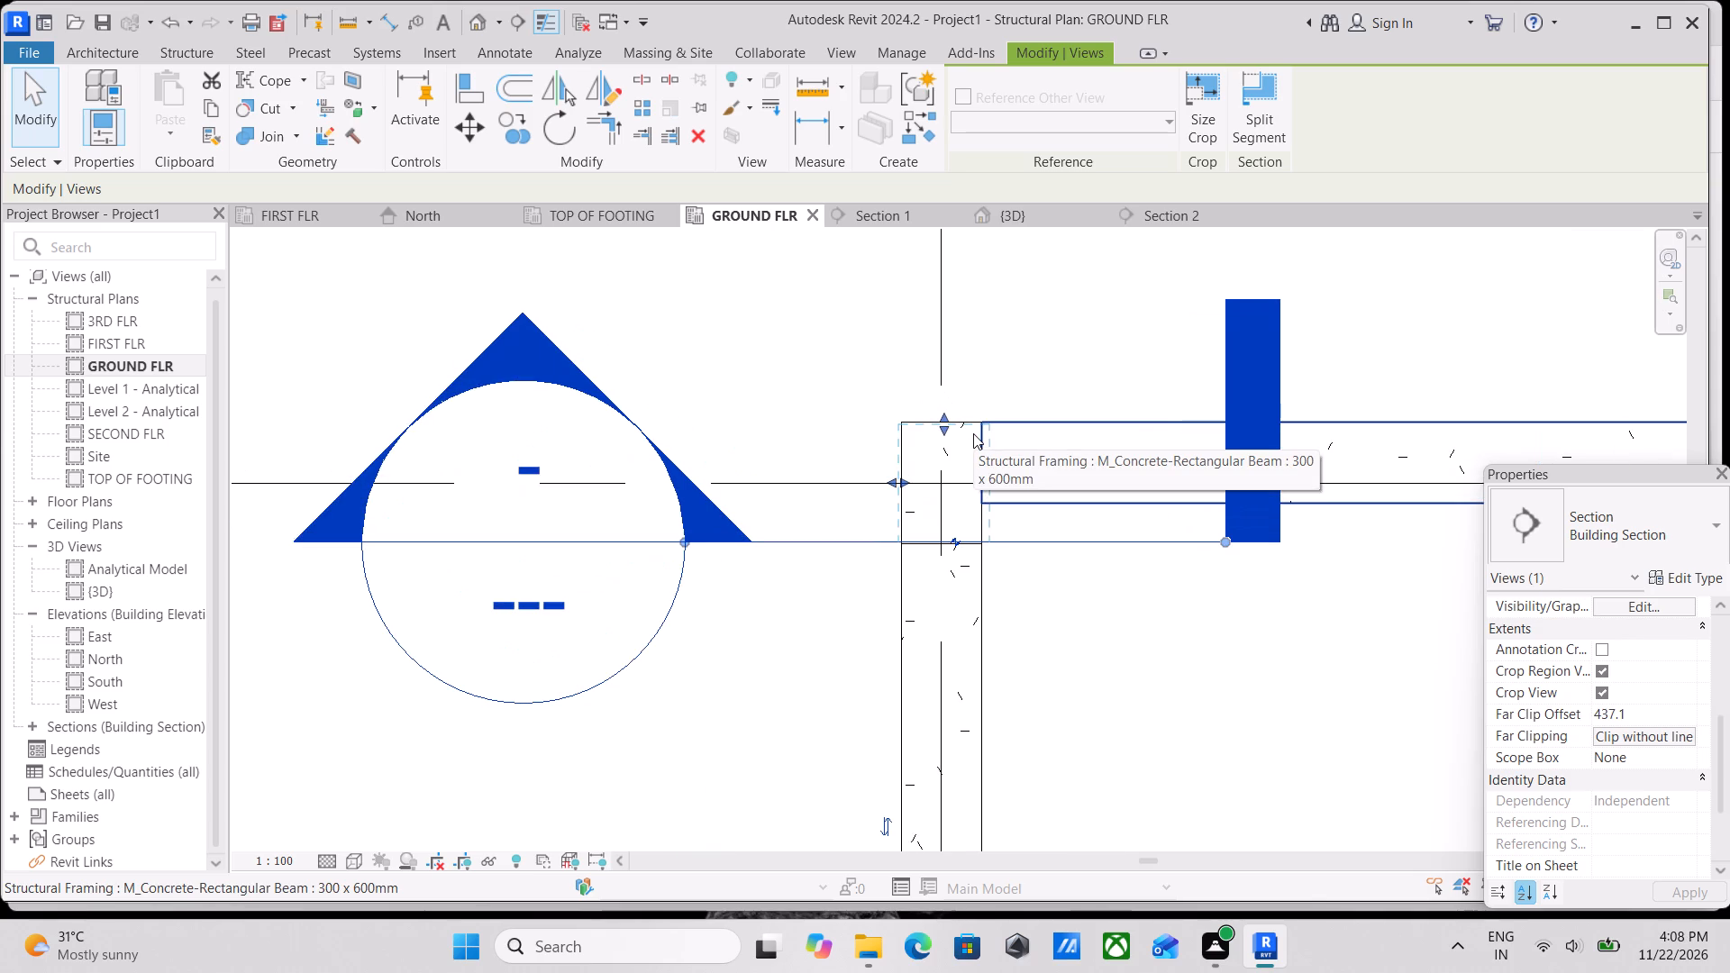
scroll(973, 433, up, 4)
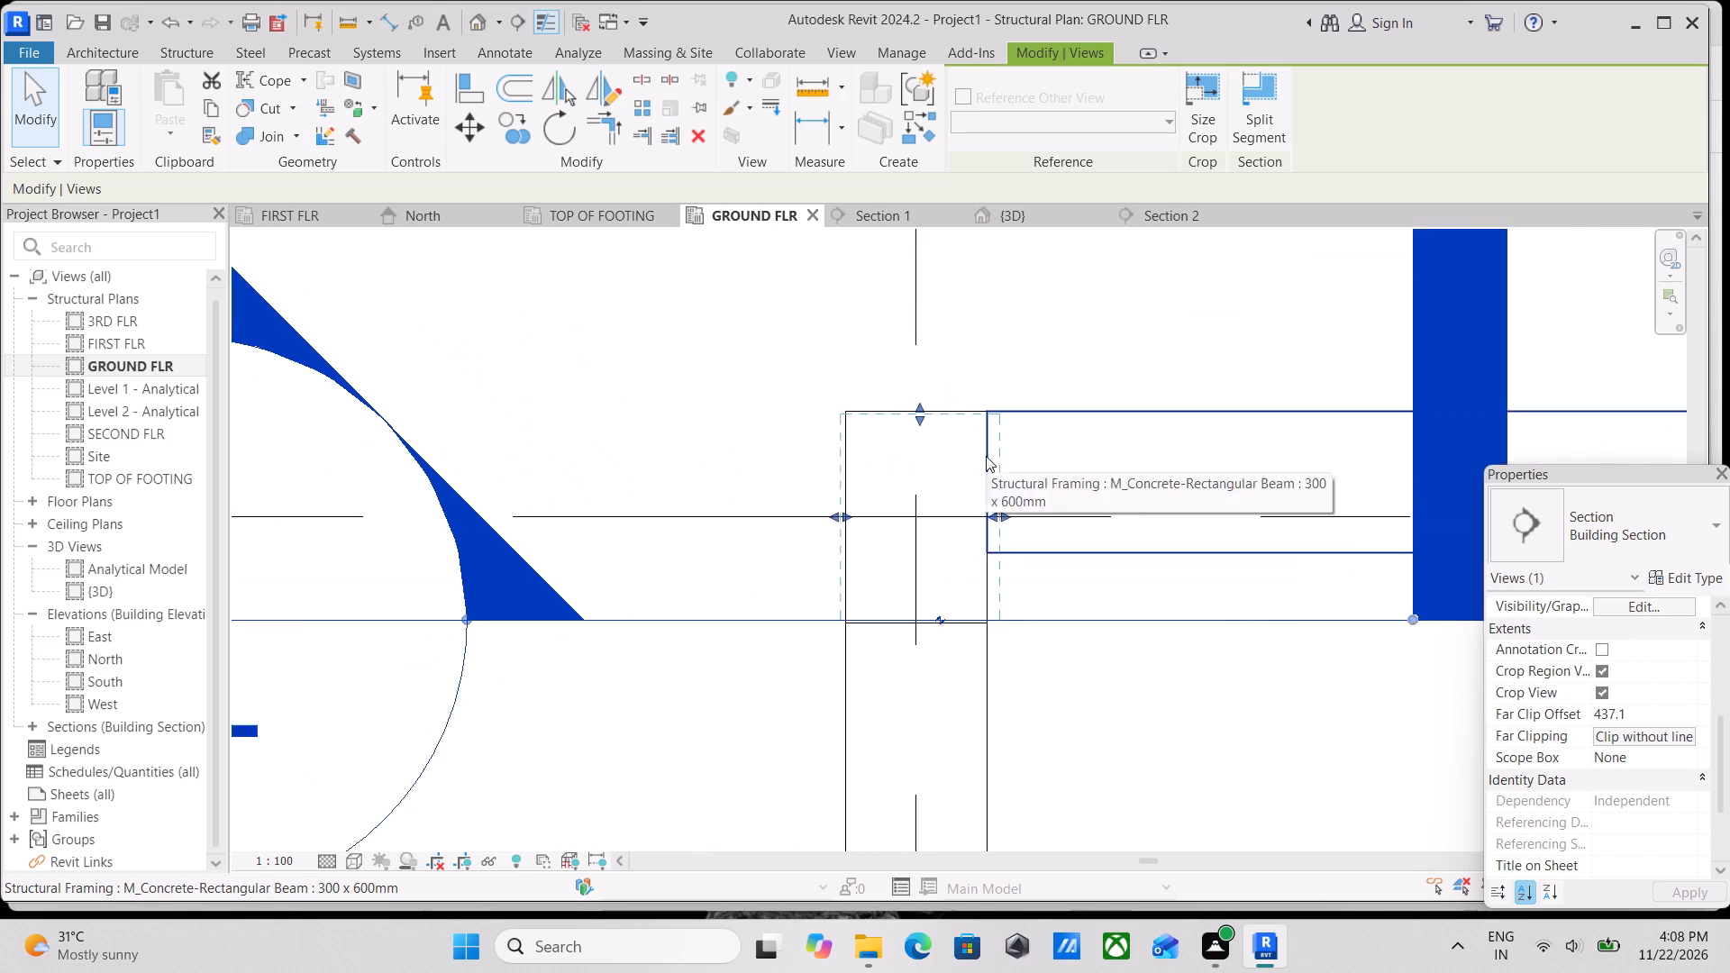
scroll(986, 456, up, 5)
middle_drag(925, 426, 1015, 459)
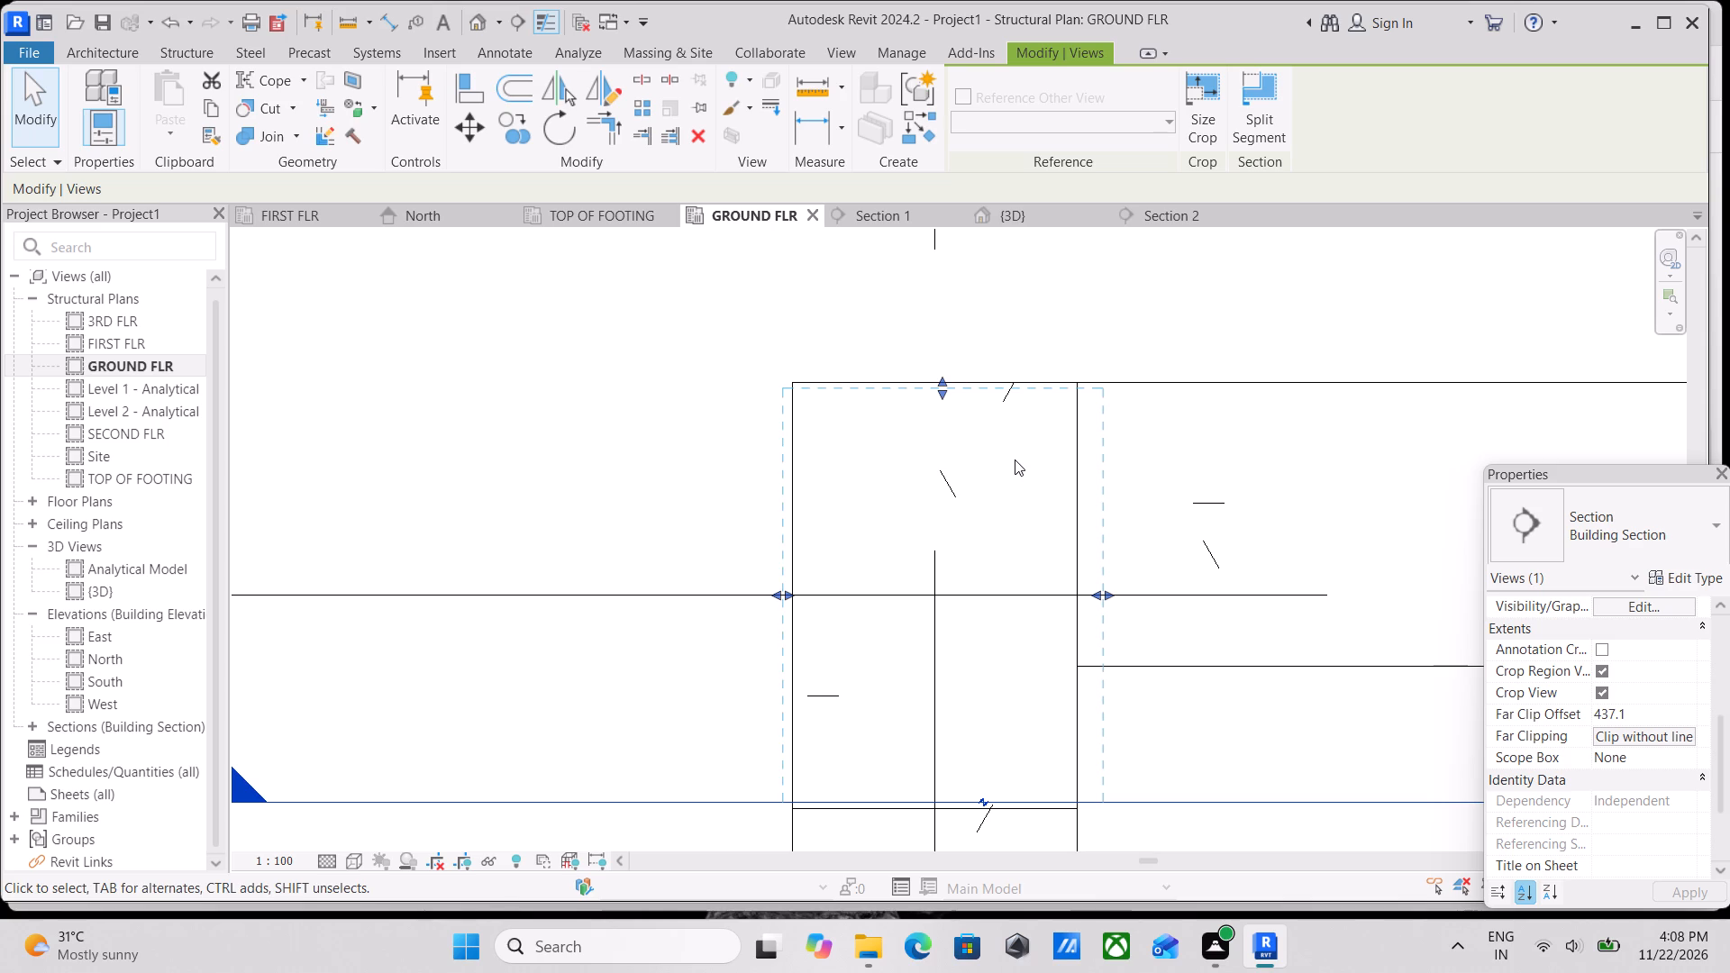
scroll(1015, 459, down, 3)
middle_drag(1014, 461, 1095, 514)
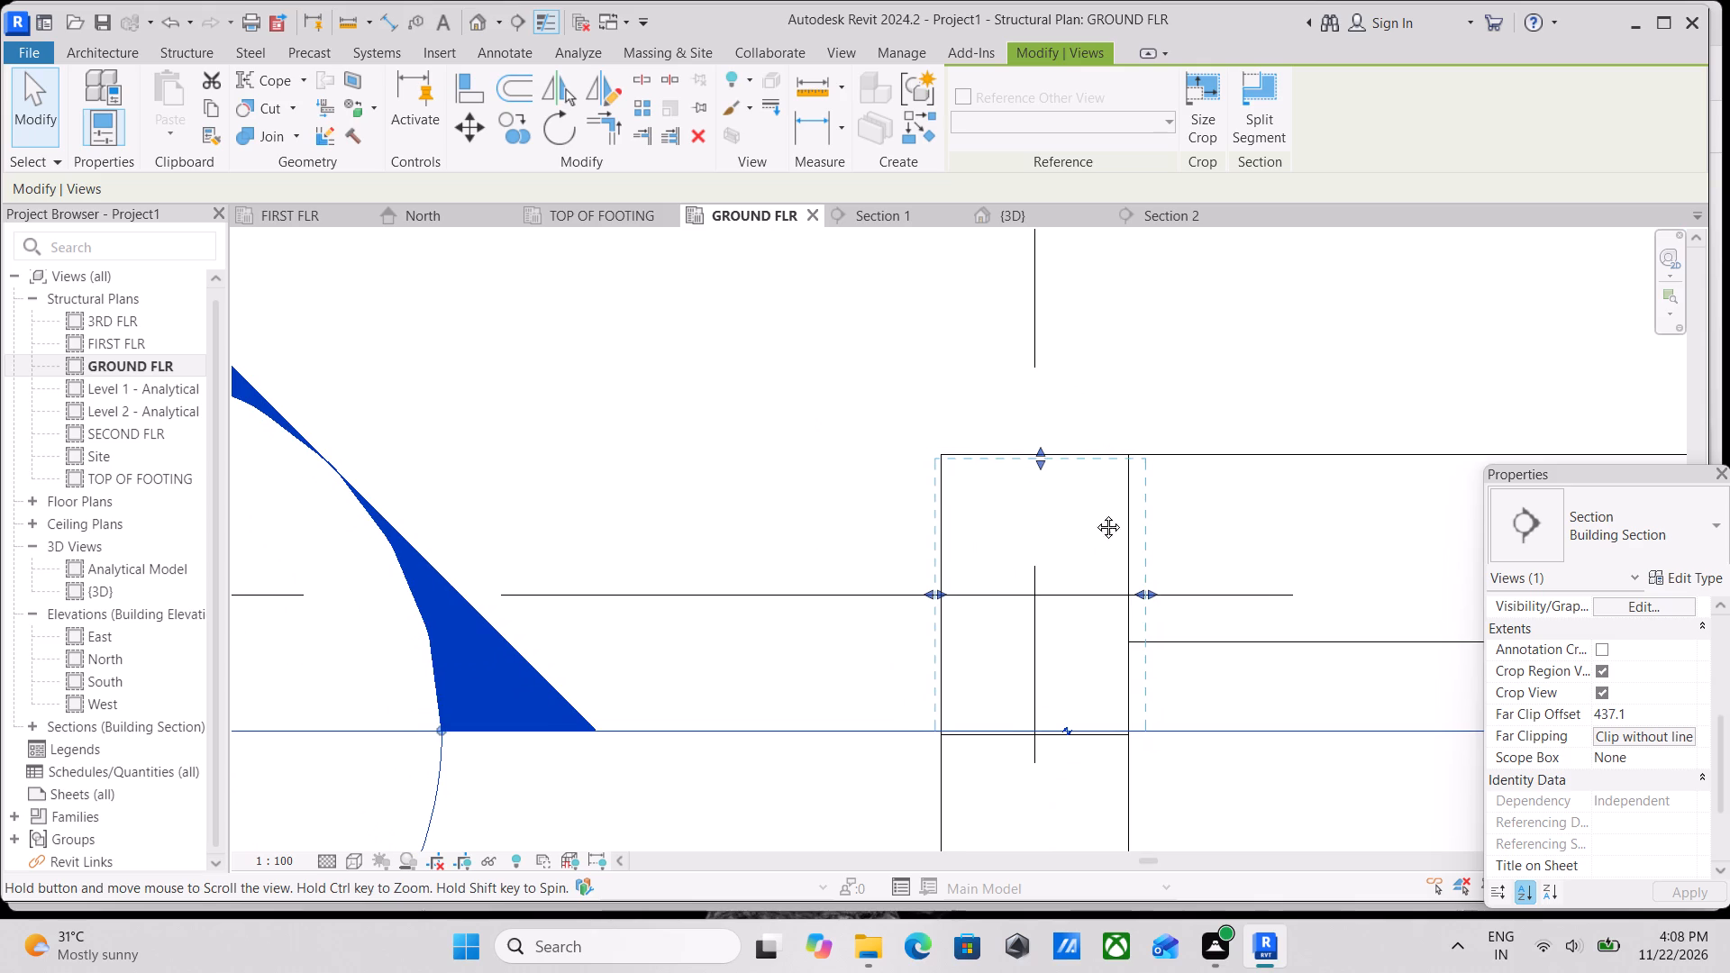
middle_drag(1095, 514, 1115, 530)
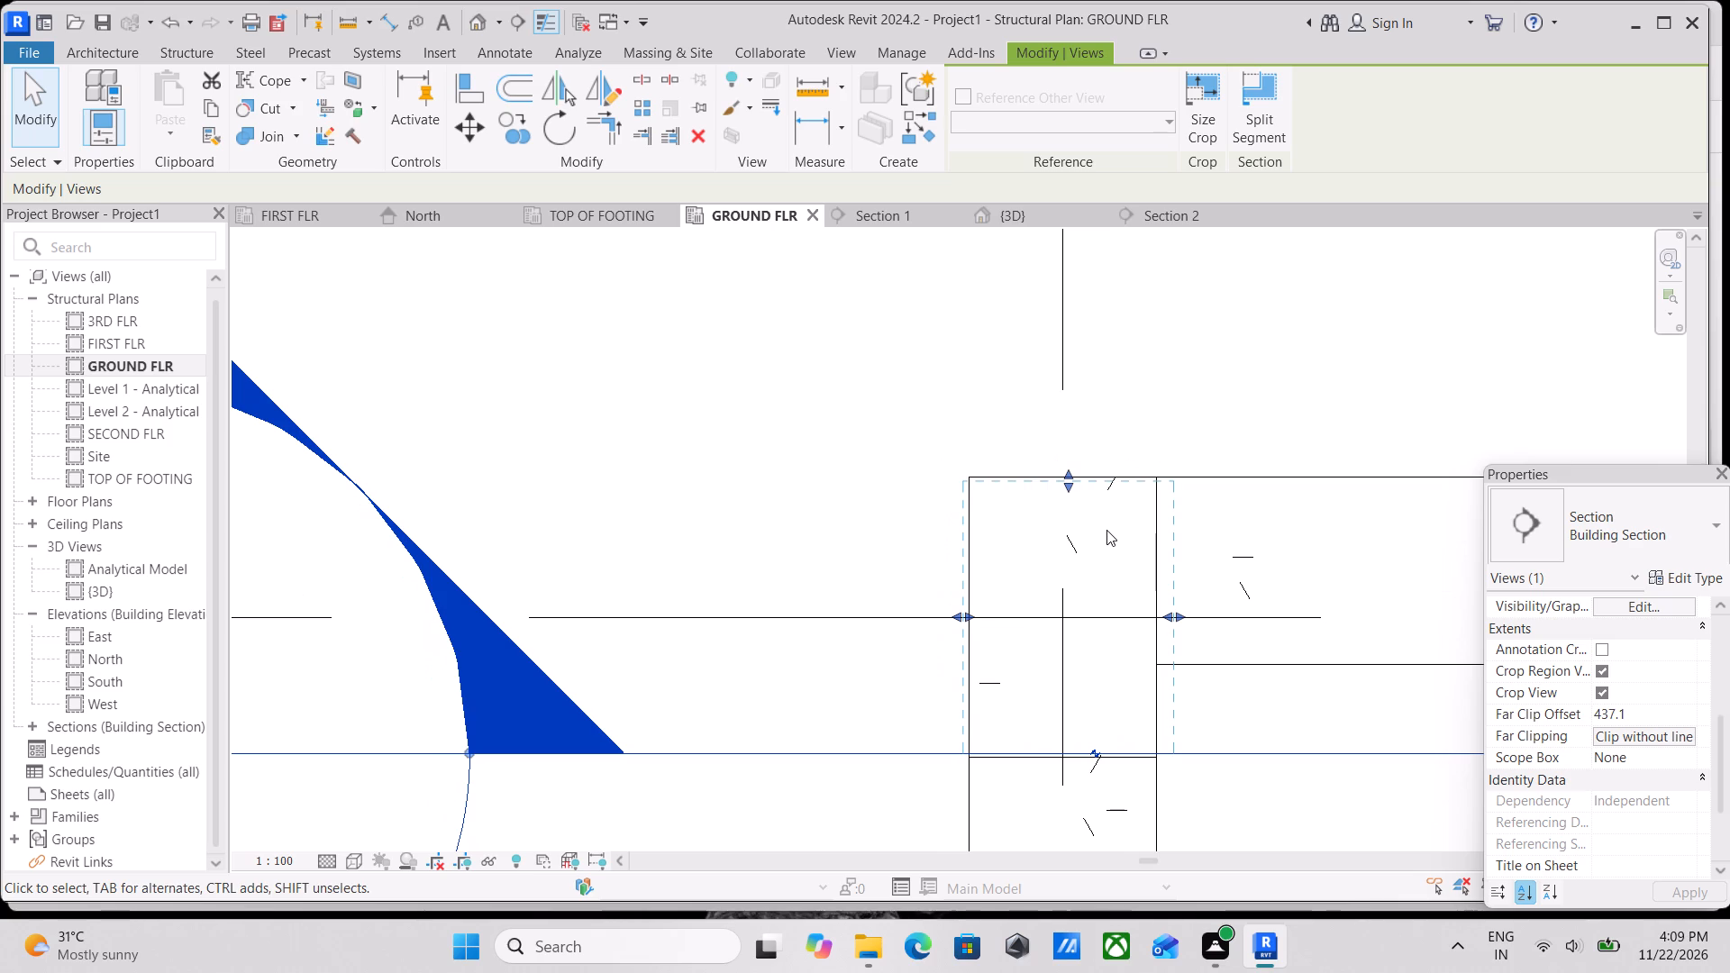
scroll(1106, 530, up, 2)
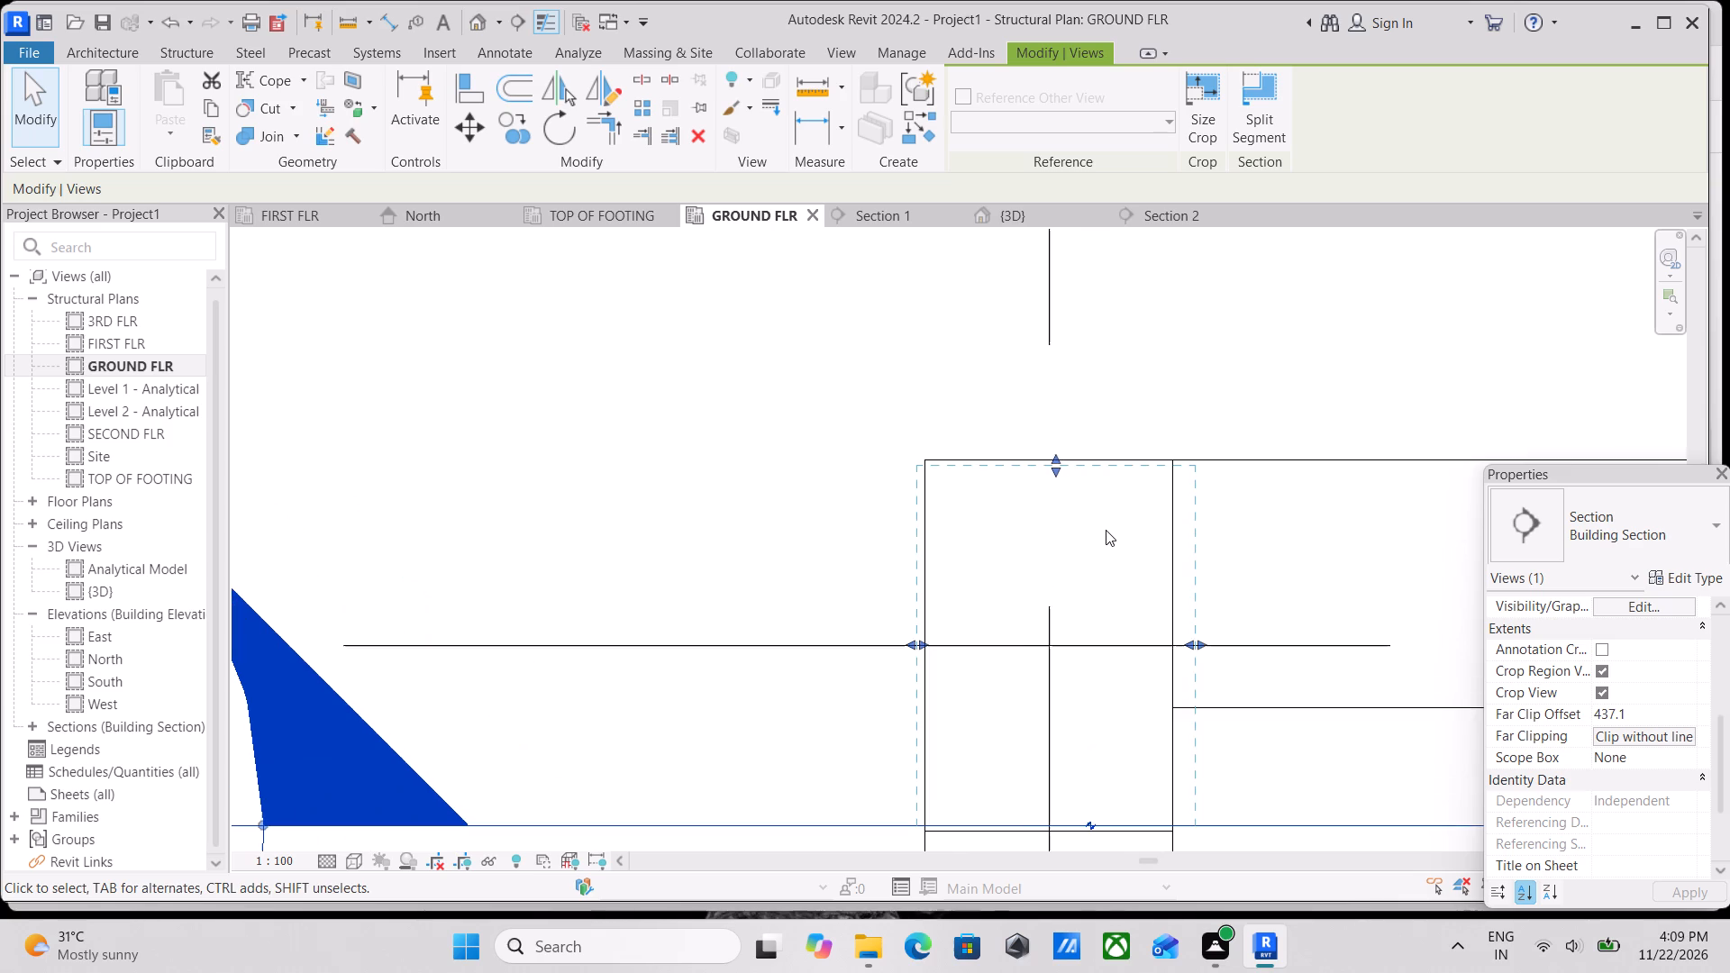
scroll(1067, 444, up, 3)
drag(1045, 470, 1046, 459)
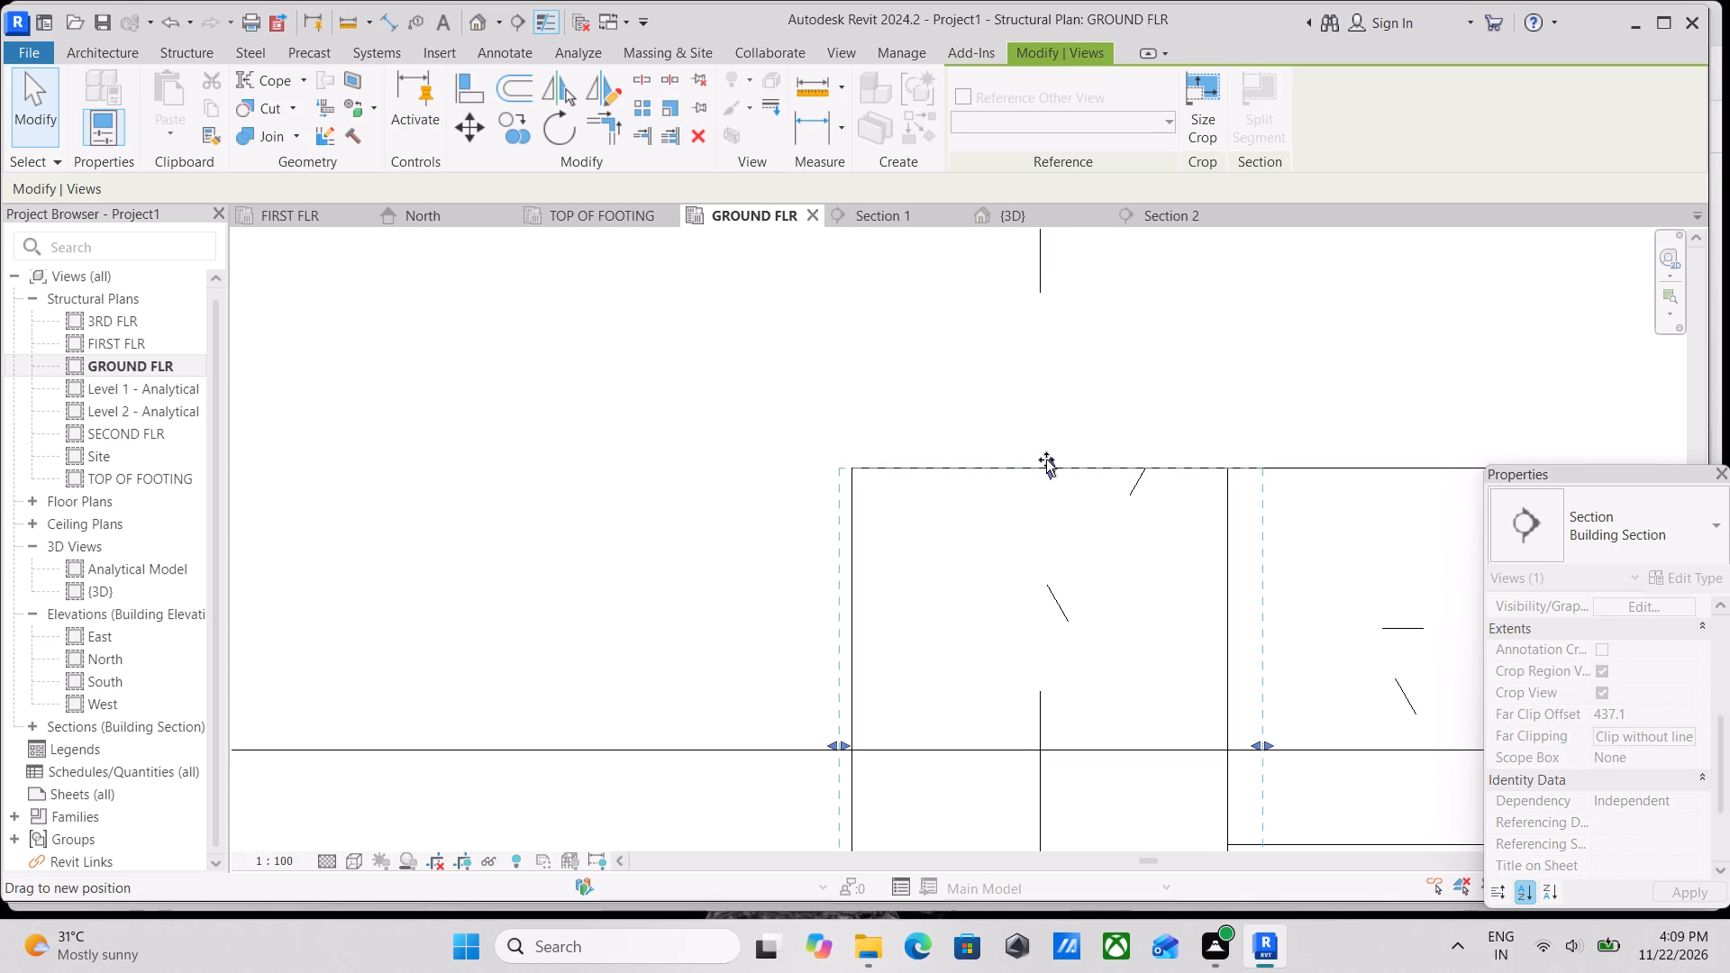
drag(1046, 459, 1033, 452)
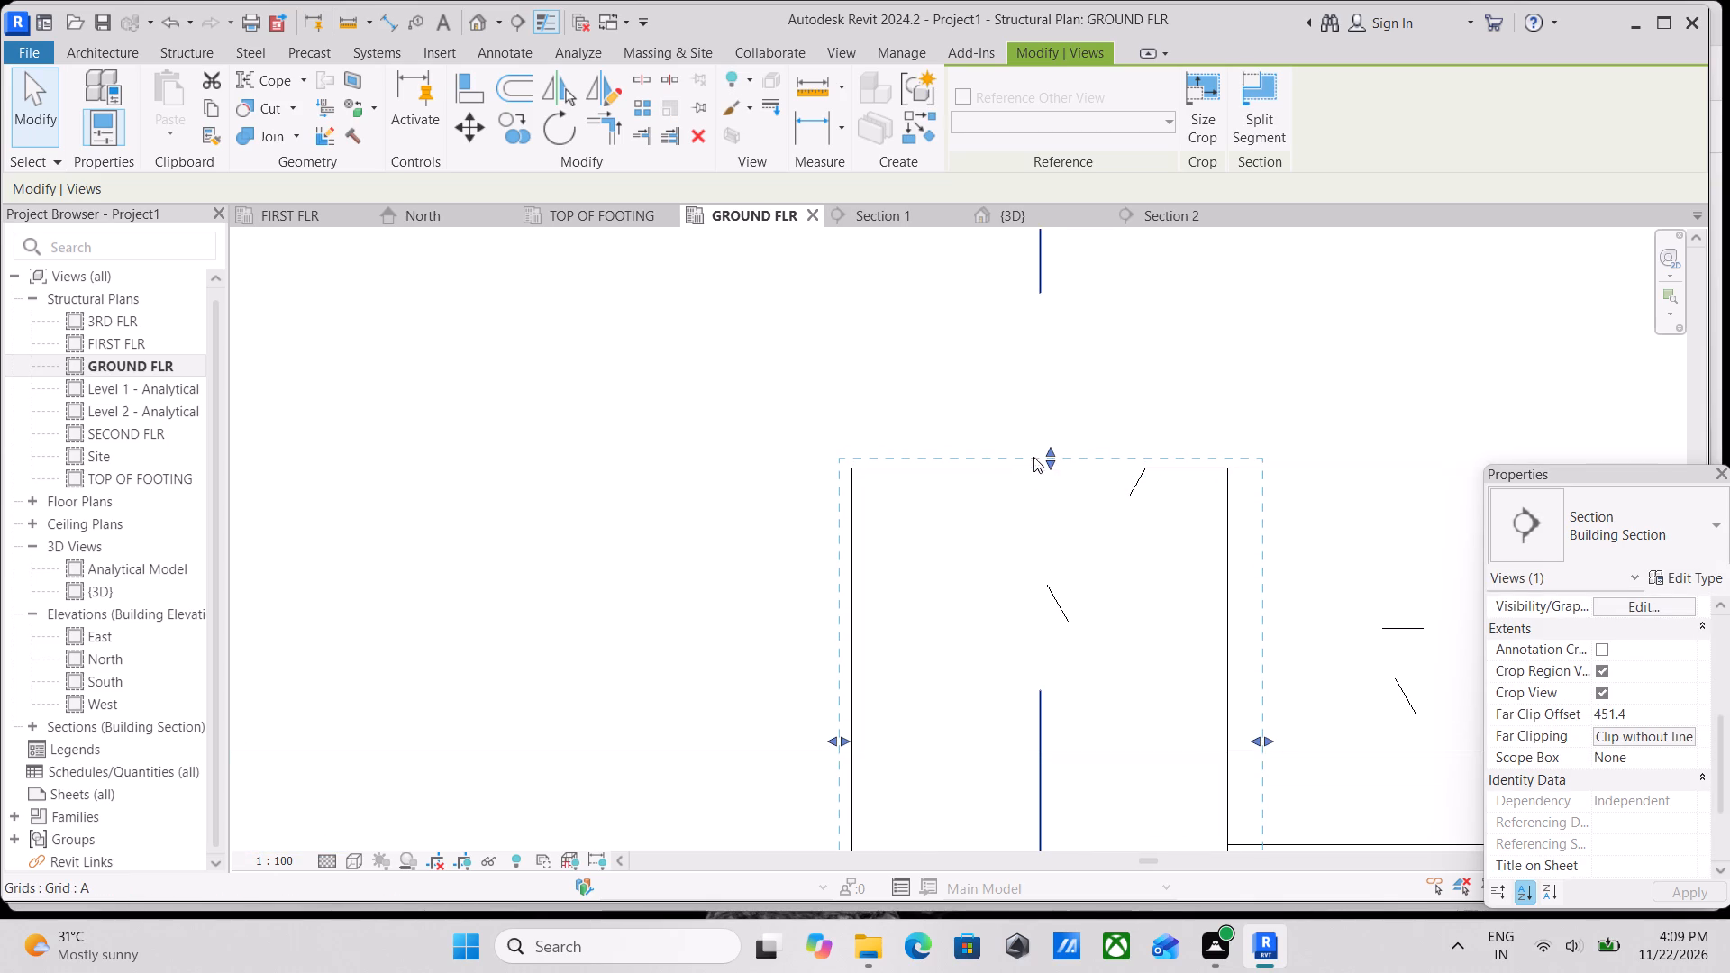
Tighten Section 1's east boundary so it sits just outside the corner column's east face.
scroll(1081, 469, down, 2)
middle_drag(1084, 466, 1107, 413)
scroll(1219, 619, up, 3)
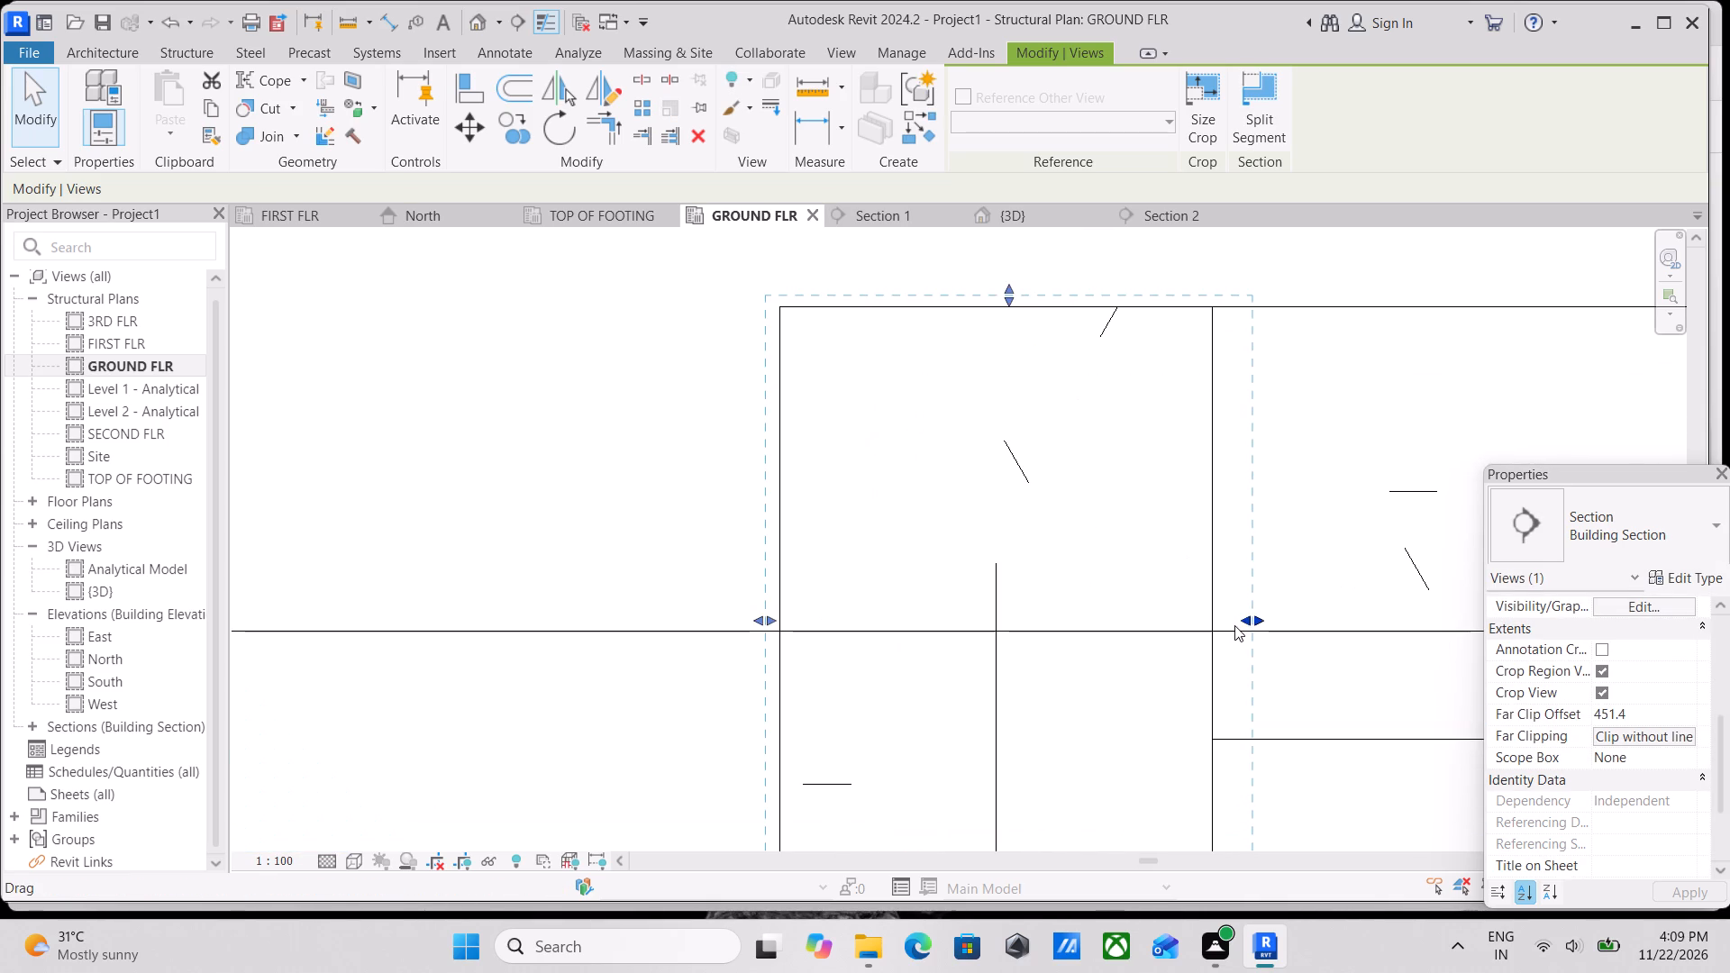
drag(1241, 623, 1209, 623)
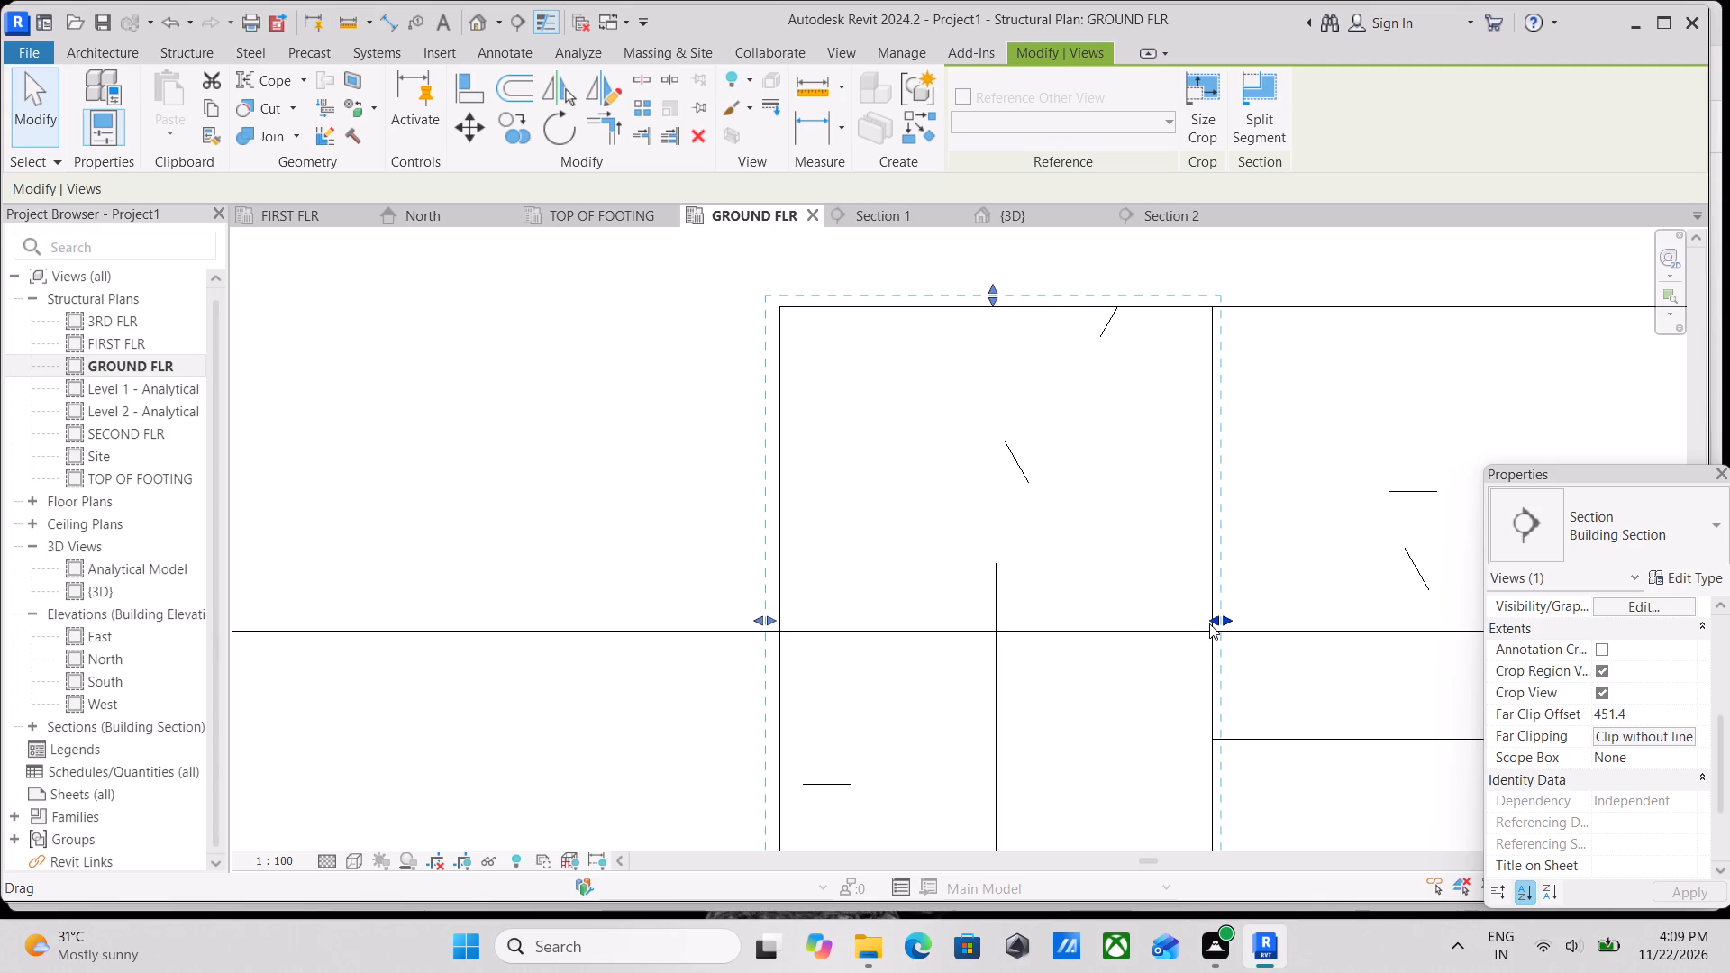
scroll(1209, 623, up, 3)
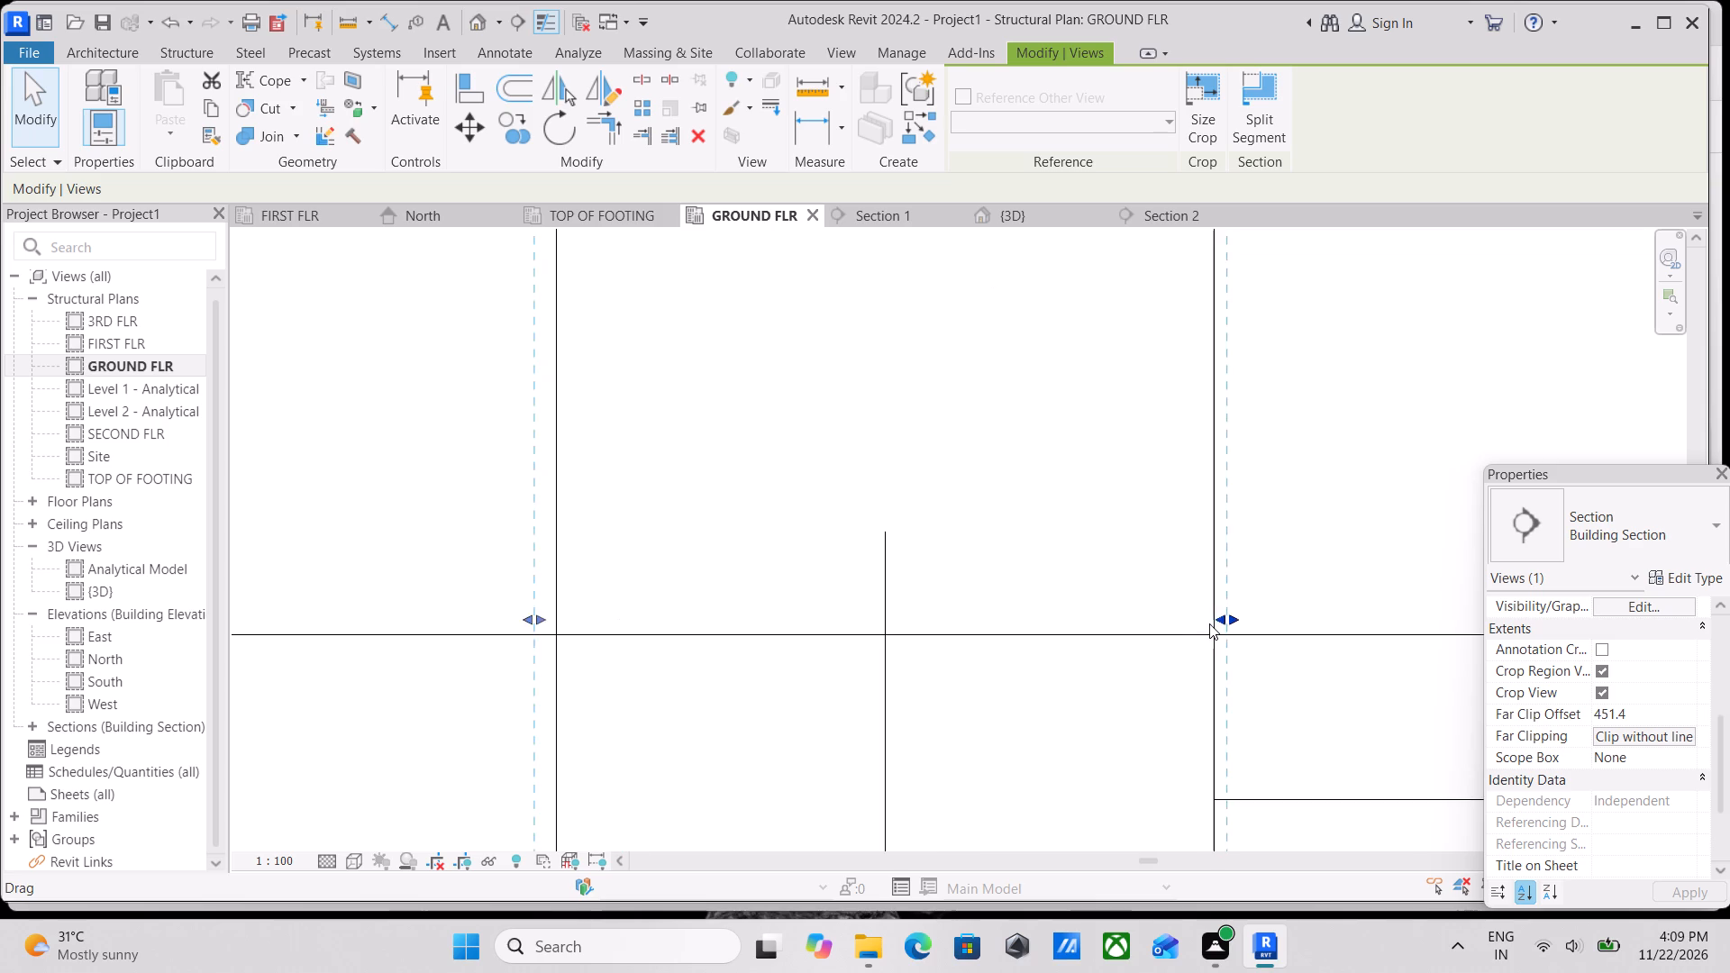
scroll(1209, 623, down, 3)
middle_drag(1220, 608, 1240, 456)
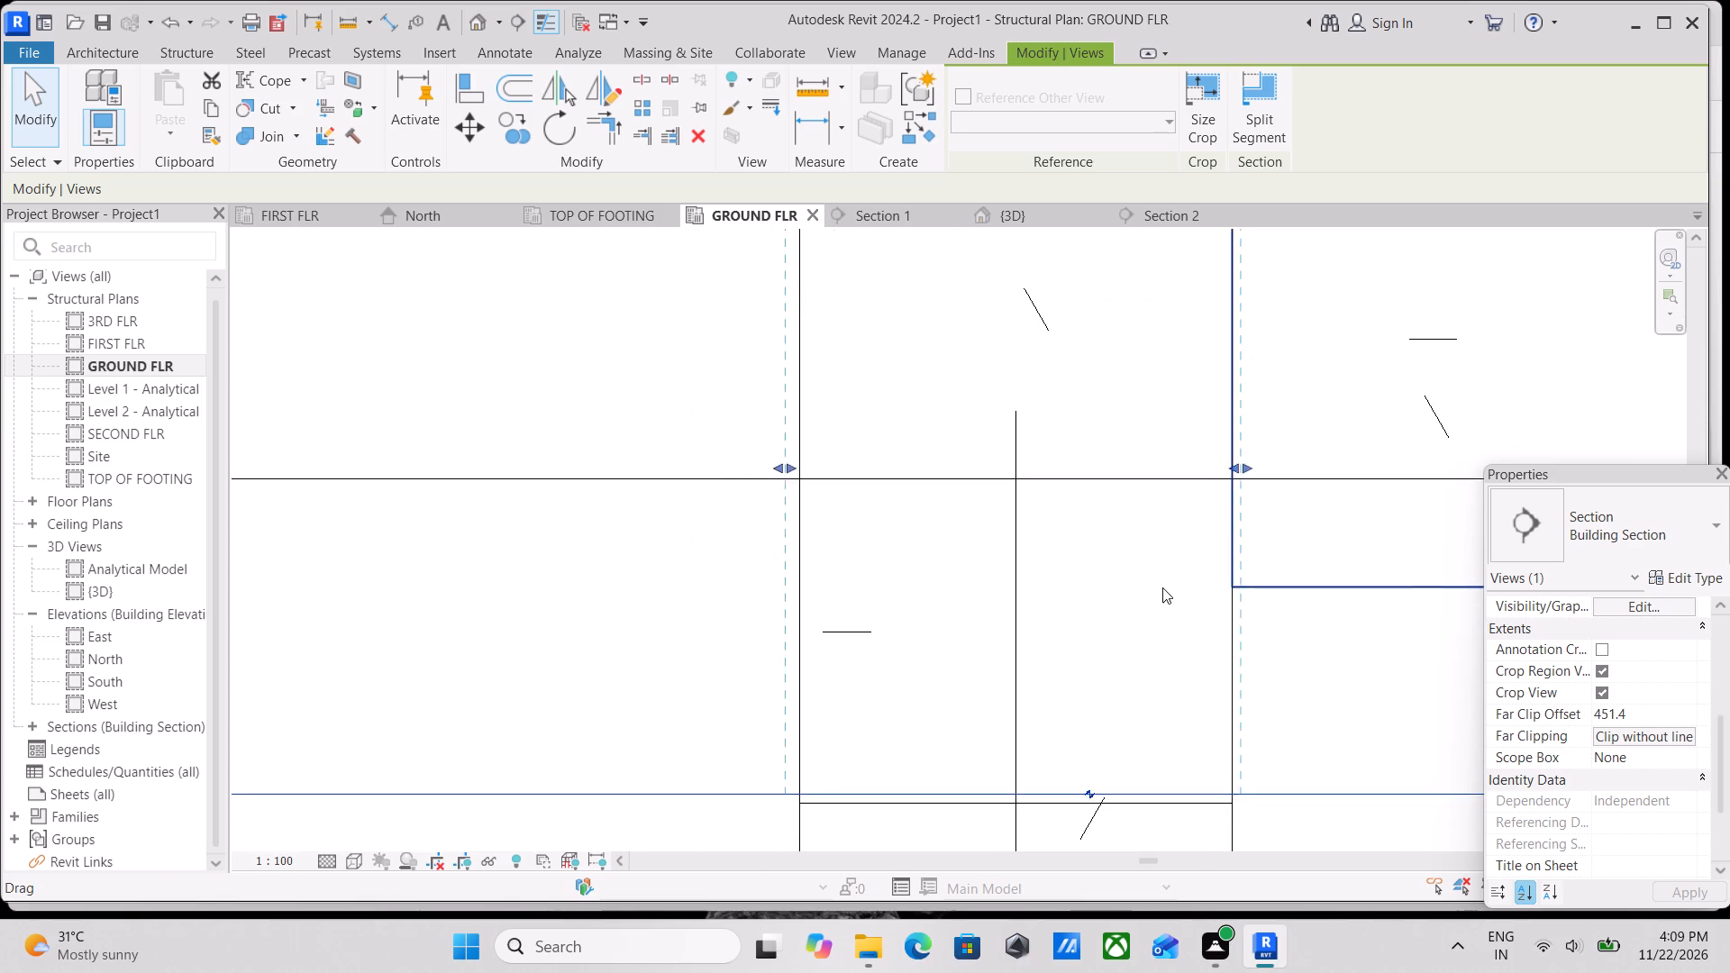
Shorten the Section 1 line from both ends so its tail and head sit closer to the corner column.
scroll(1162, 587, down, 3)
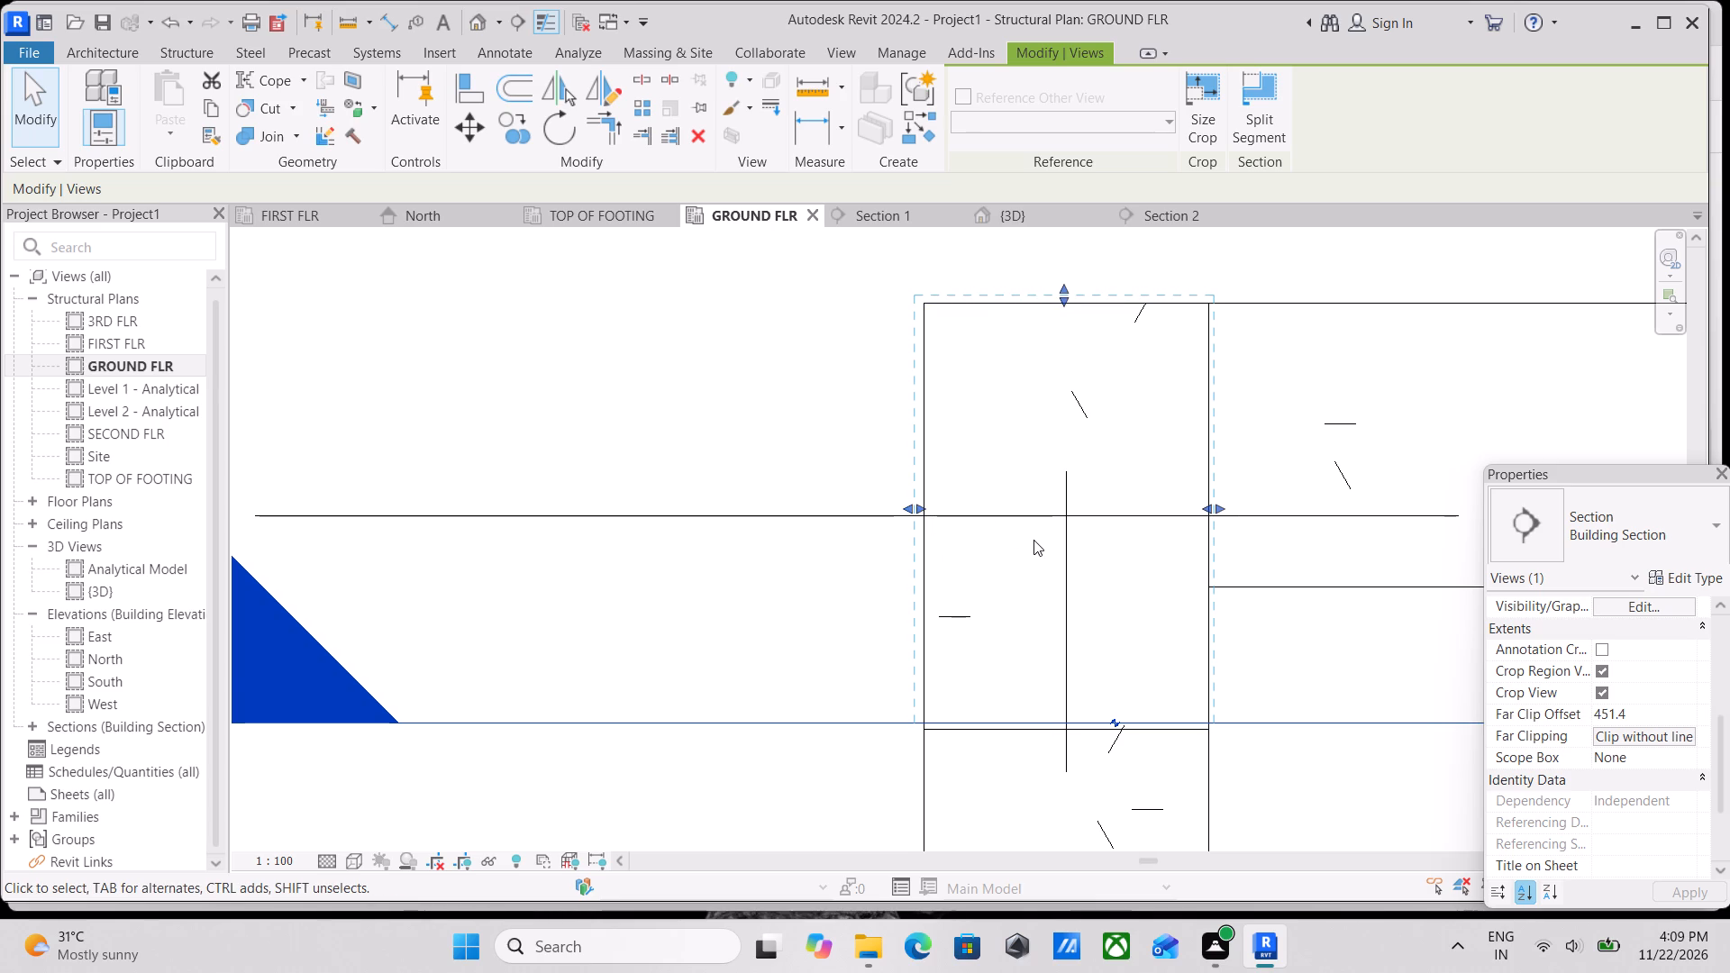
scroll(1033, 540, up, 3)
scroll(1032, 496, down, 2)
middle_drag(1029, 496, 998, 515)
scroll(1106, 723, up, 1)
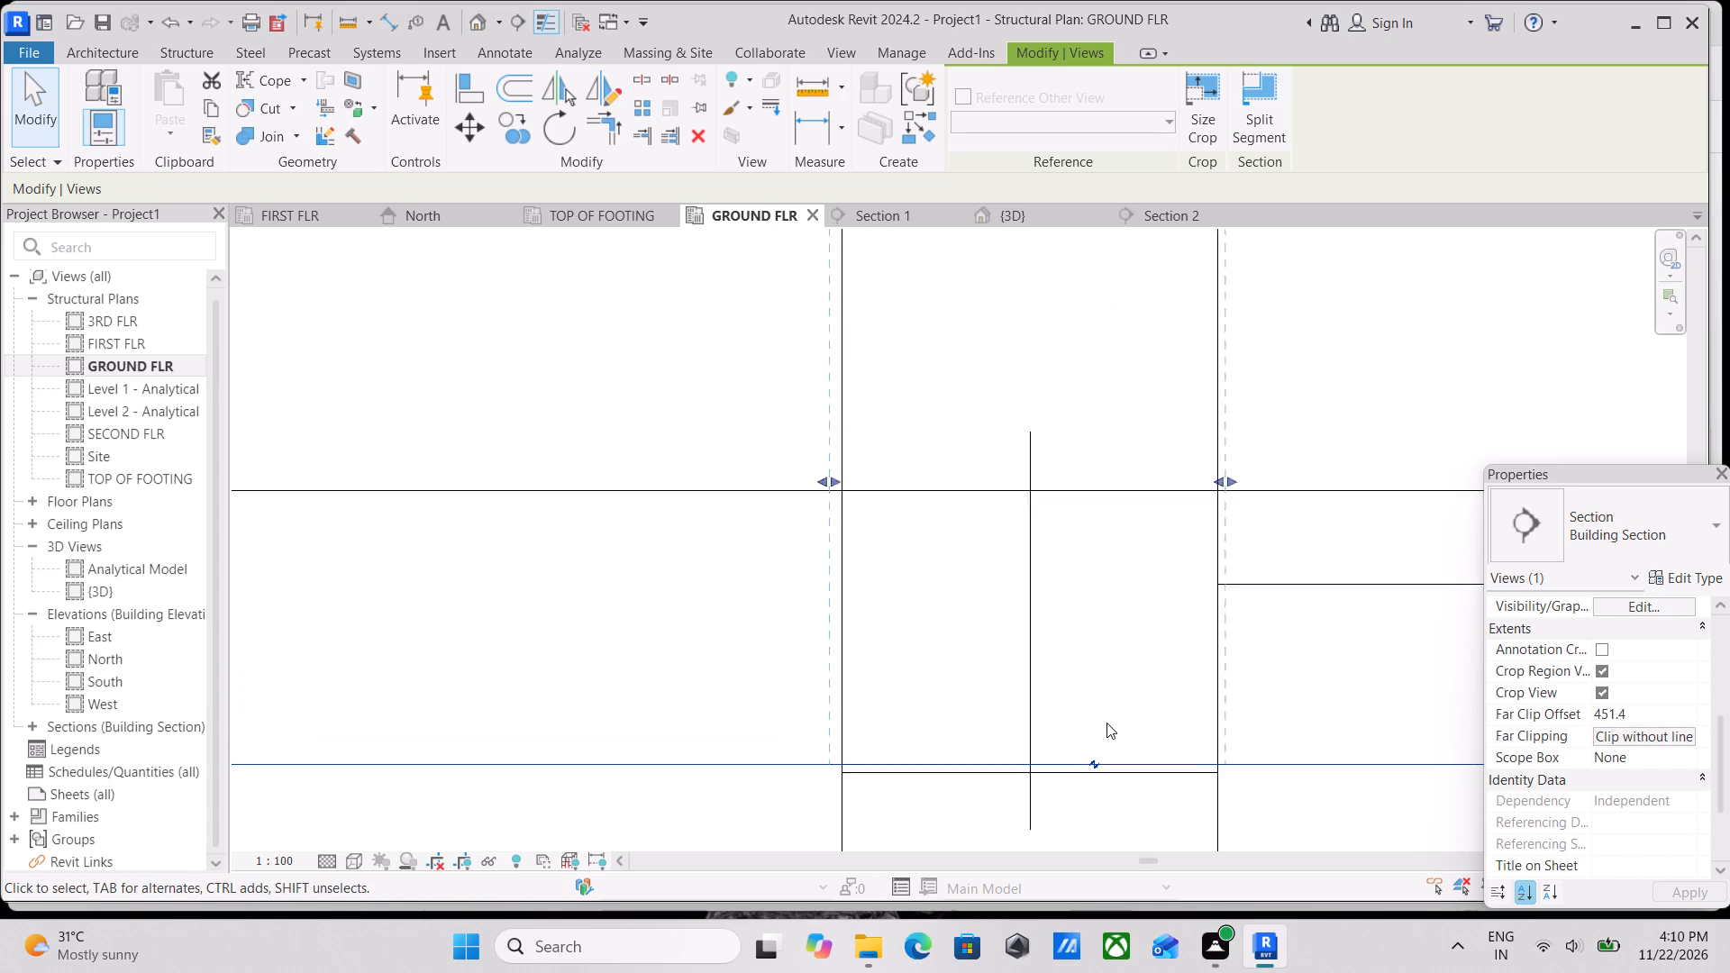
scroll(1106, 723, up, 1)
scroll(1097, 696, down, 5)
scroll(1226, 677, down, 2)
middle_drag(1202, 674, 1172, 674)
scroll(1295, 693, down, 3)
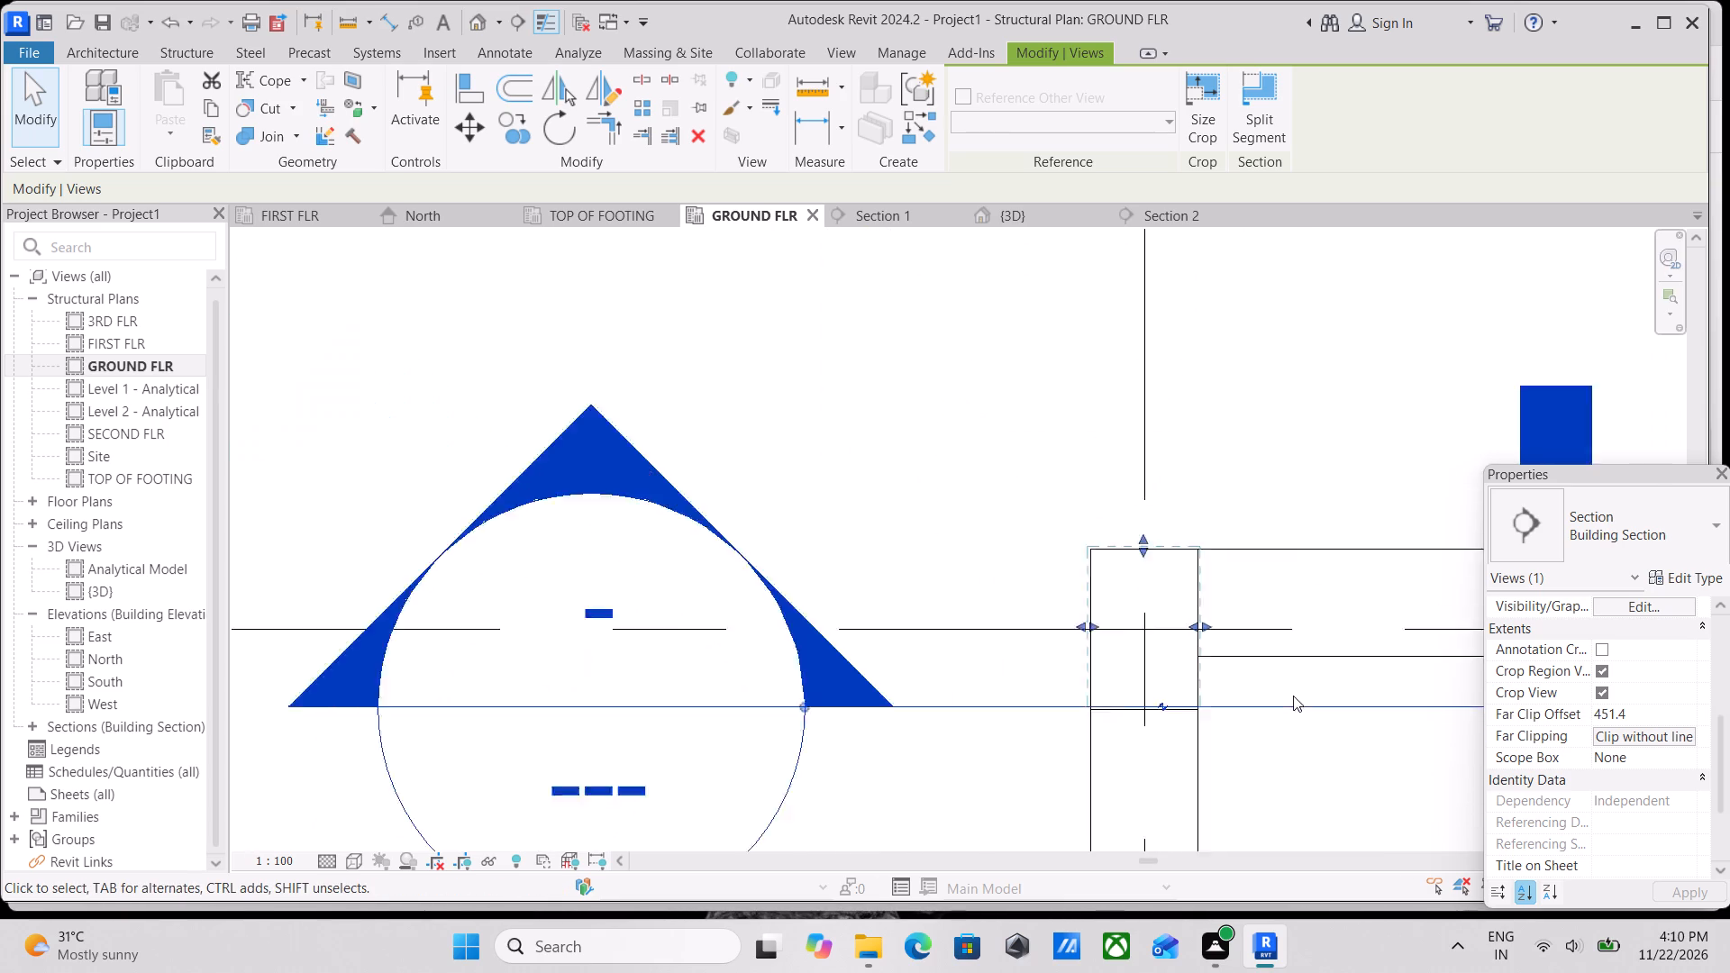
scroll(1293, 696, down, 1)
middle_drag(1285, 694, 1008, 599)
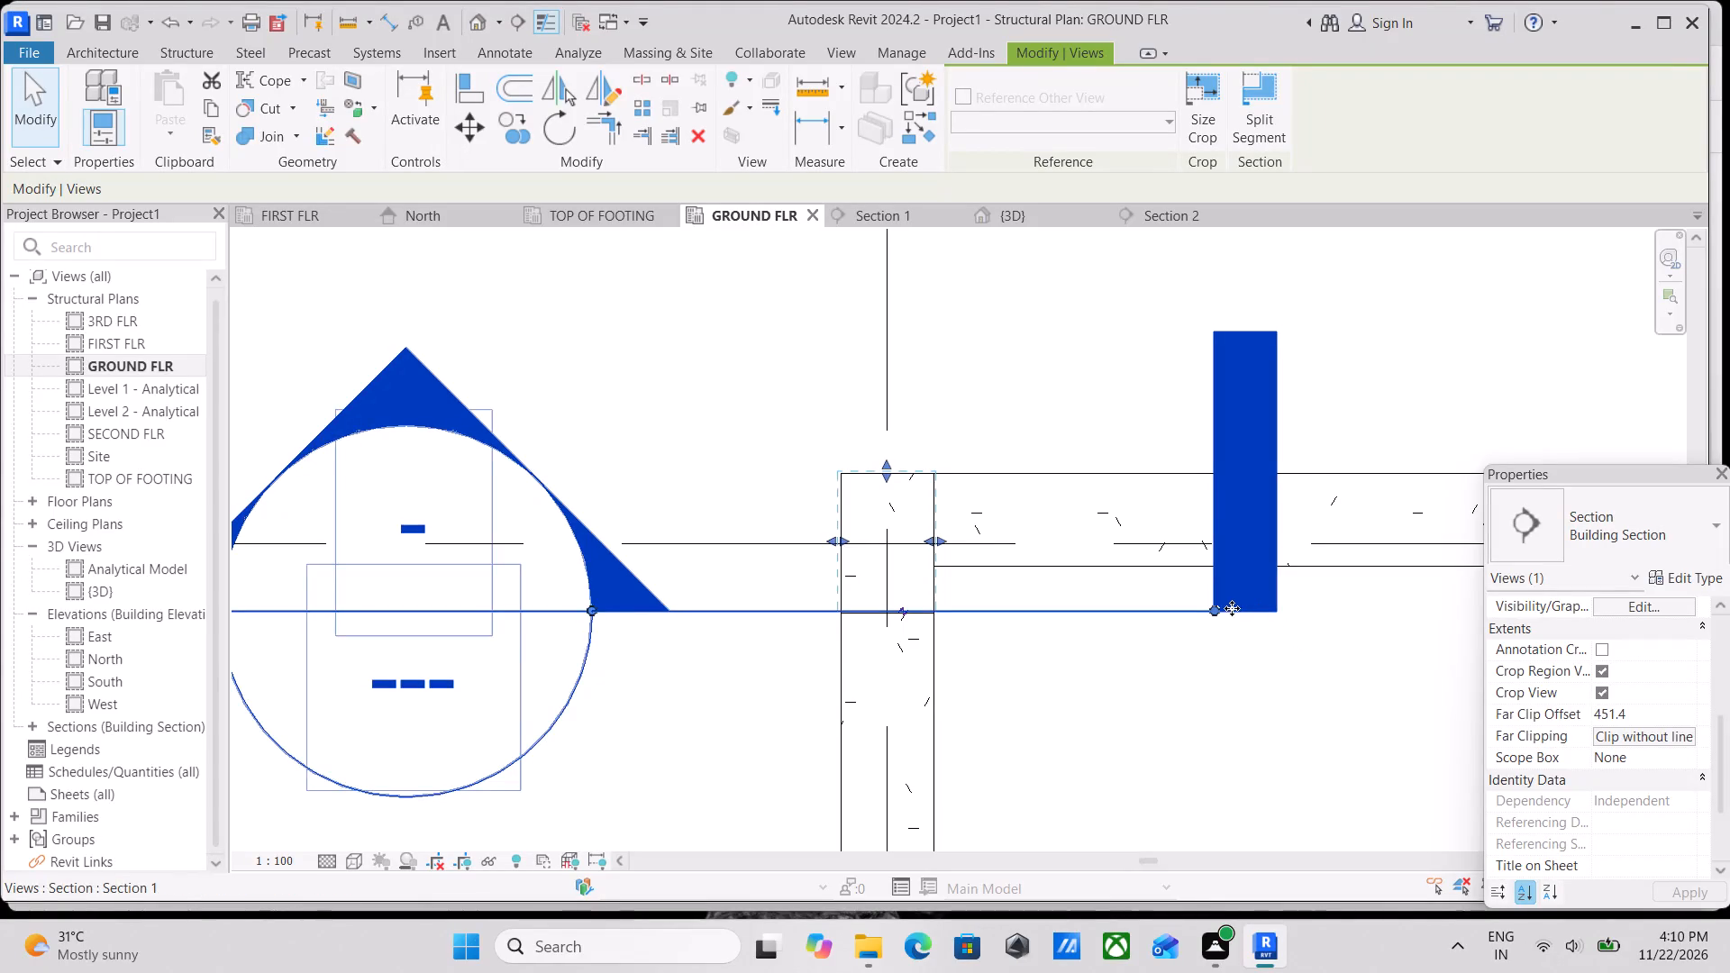
drag(1219, 613, 974, 623)
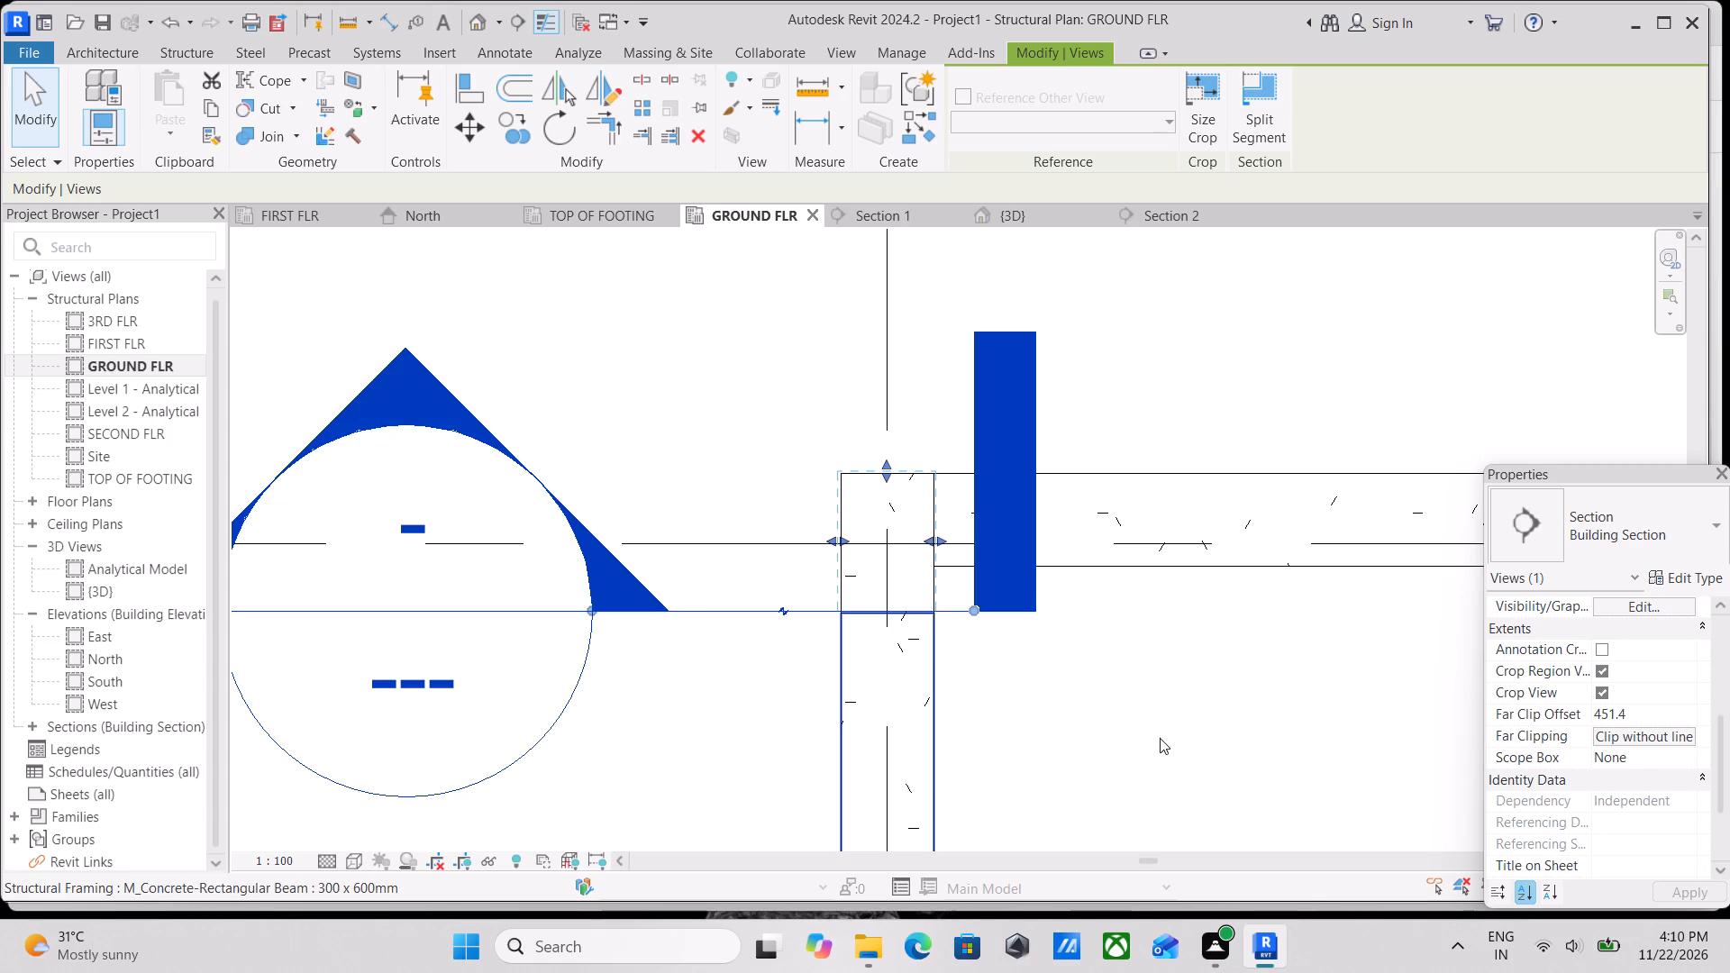
scroll(1161, 738, down, 1)
middle_drag(1161, 738, 1327, 742)
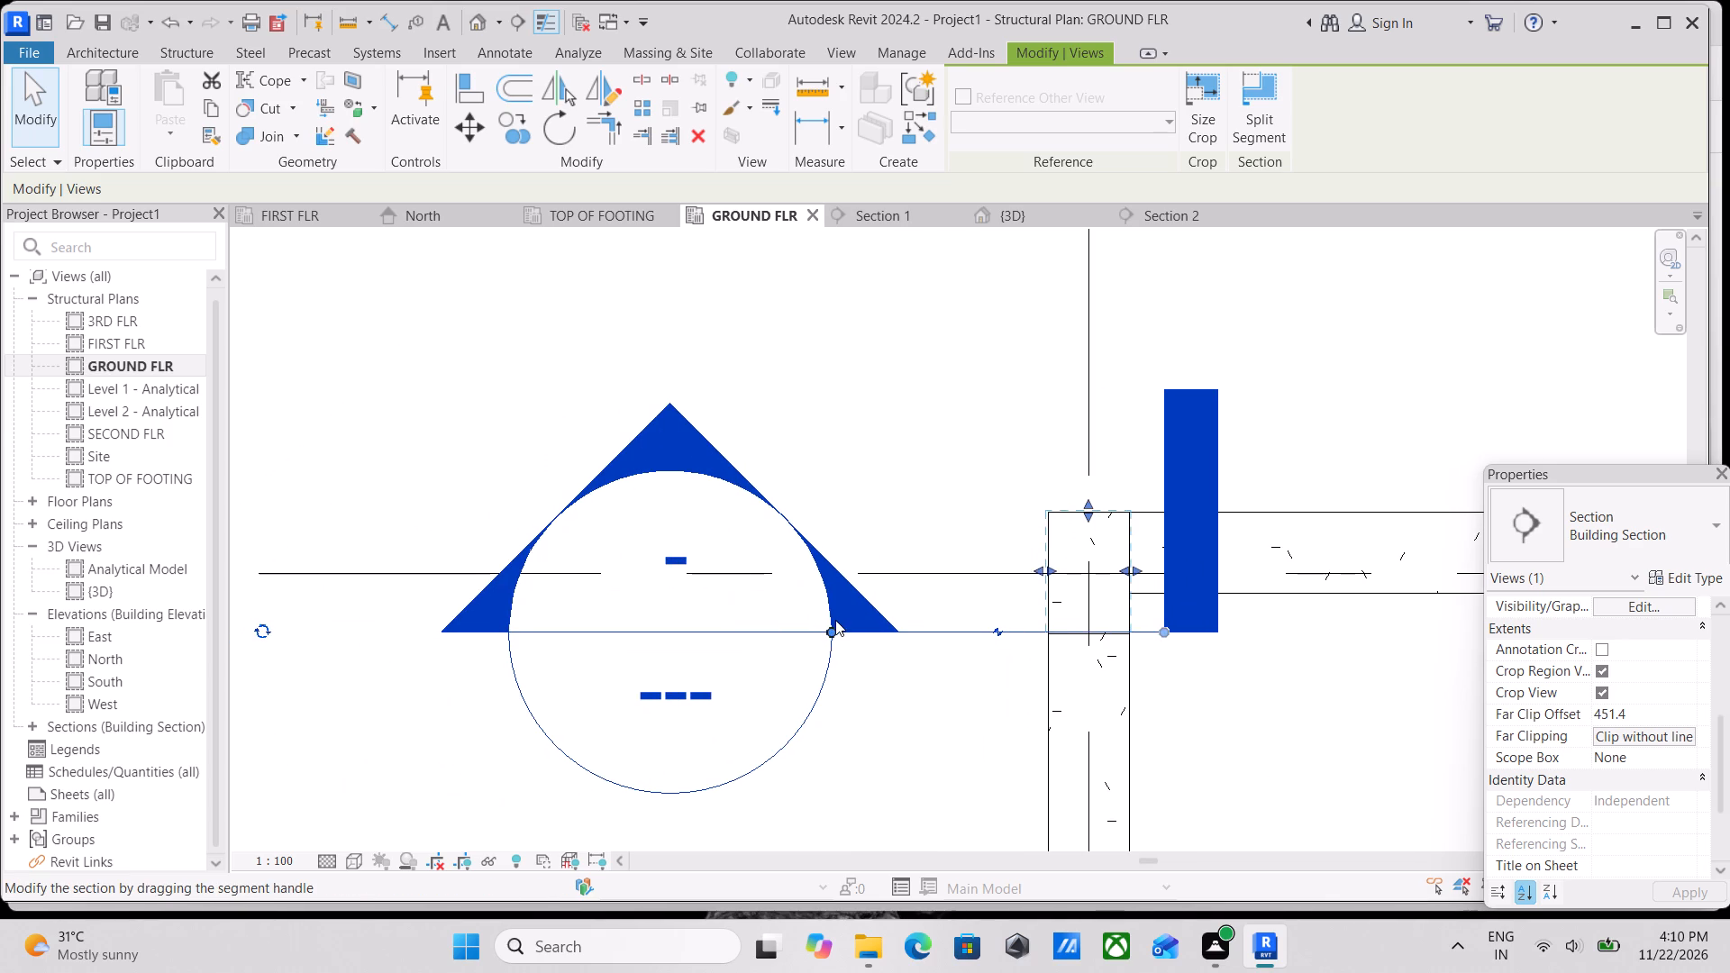
drag(833, 622, 953, 622)
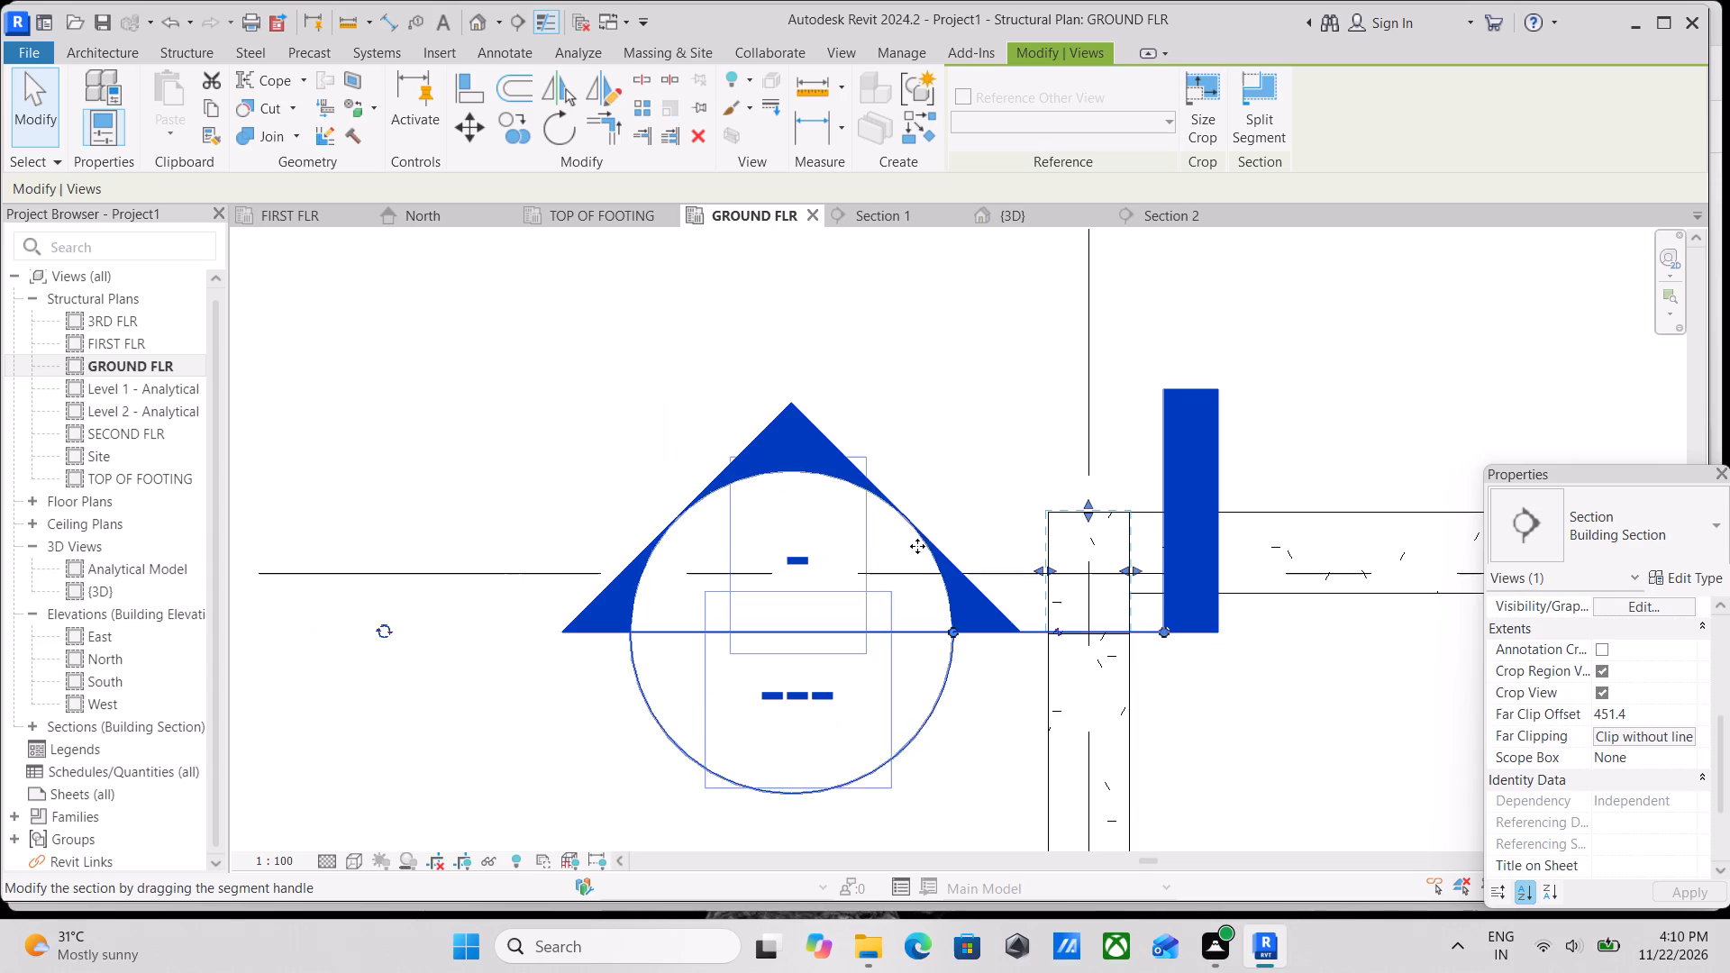
Open the Section 1 view from its section marker in the plan.
right_click(843, 472)
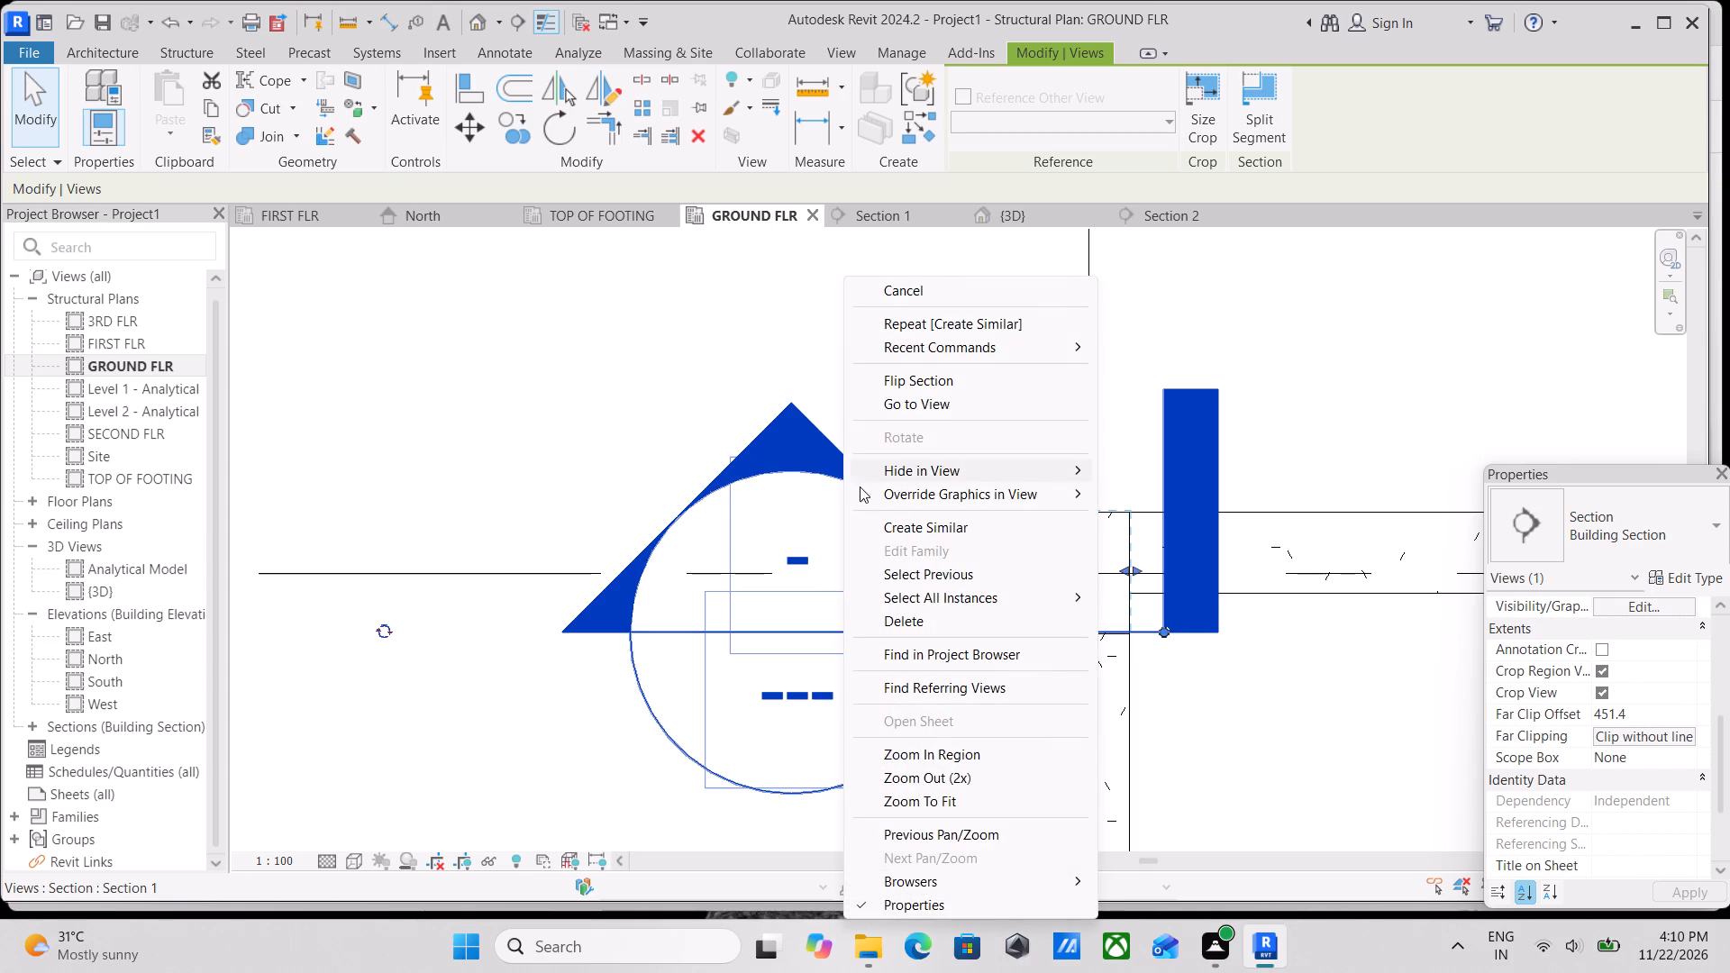
click(975, 414)
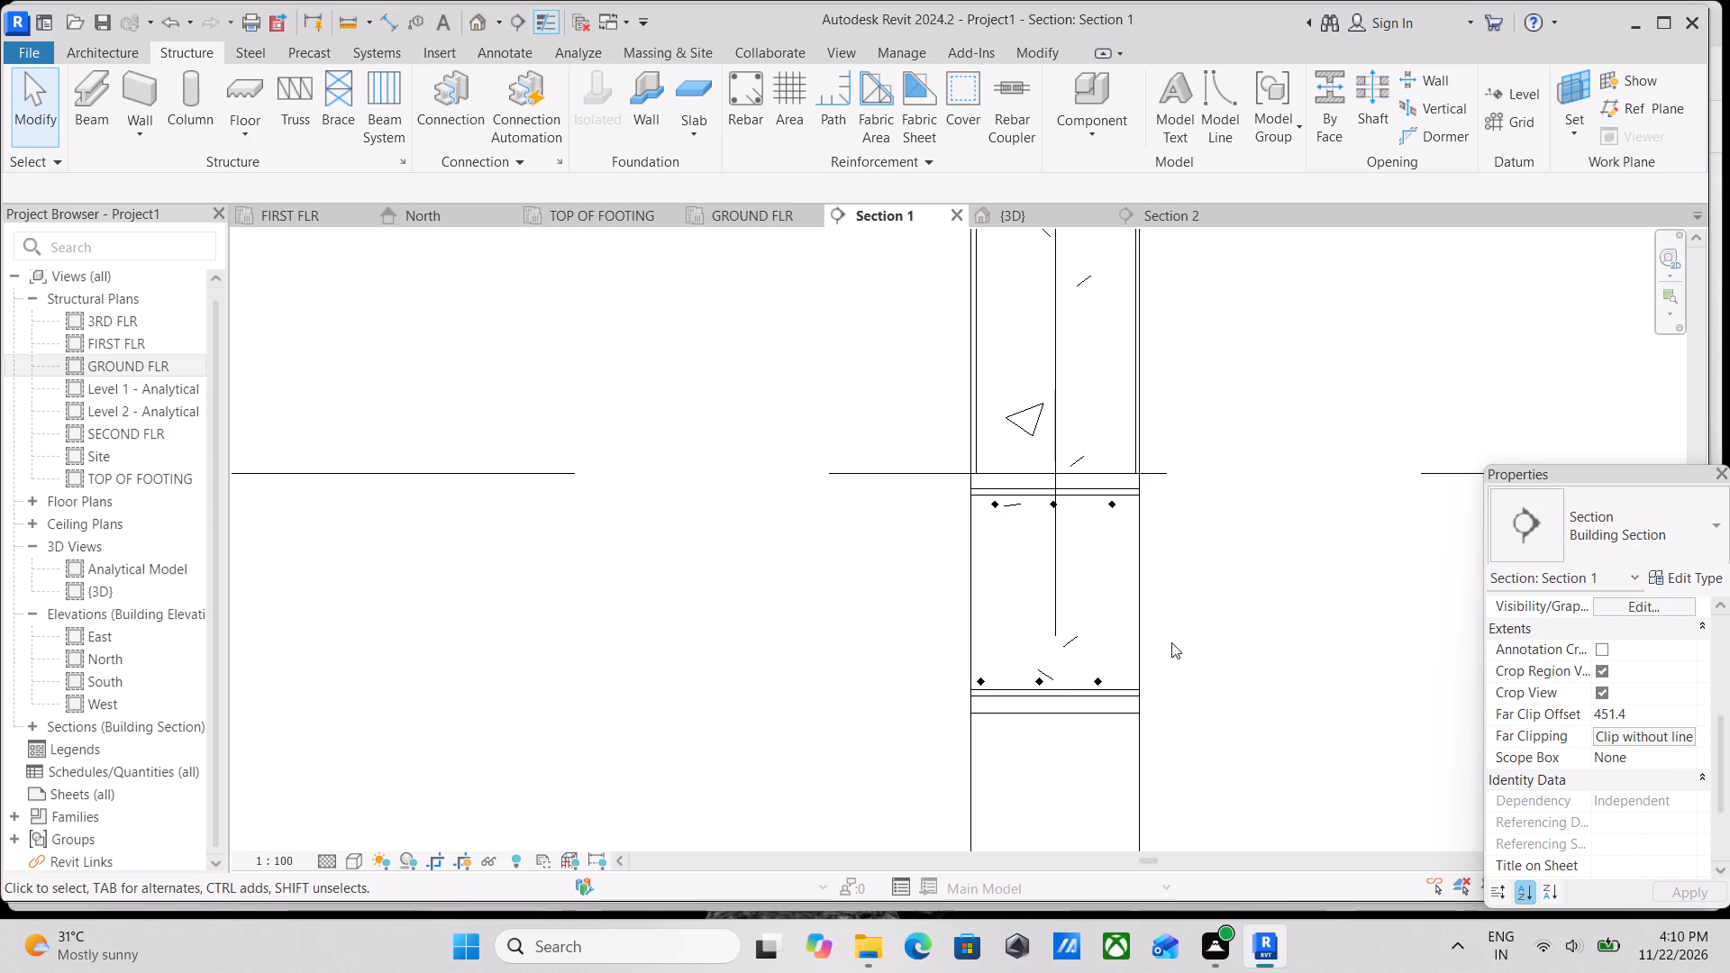
Examine the corner column in Section 1 from its footing connection up to the GROUND FLR level.
scroll(1166, 651, up, 3)
scroll(1123, 547, down, 3)
middle_drag(1123, 547, 1155, 704)
scroll(1165, 554, down, 4)
middle_drag(1173, 571, 1161, 777)
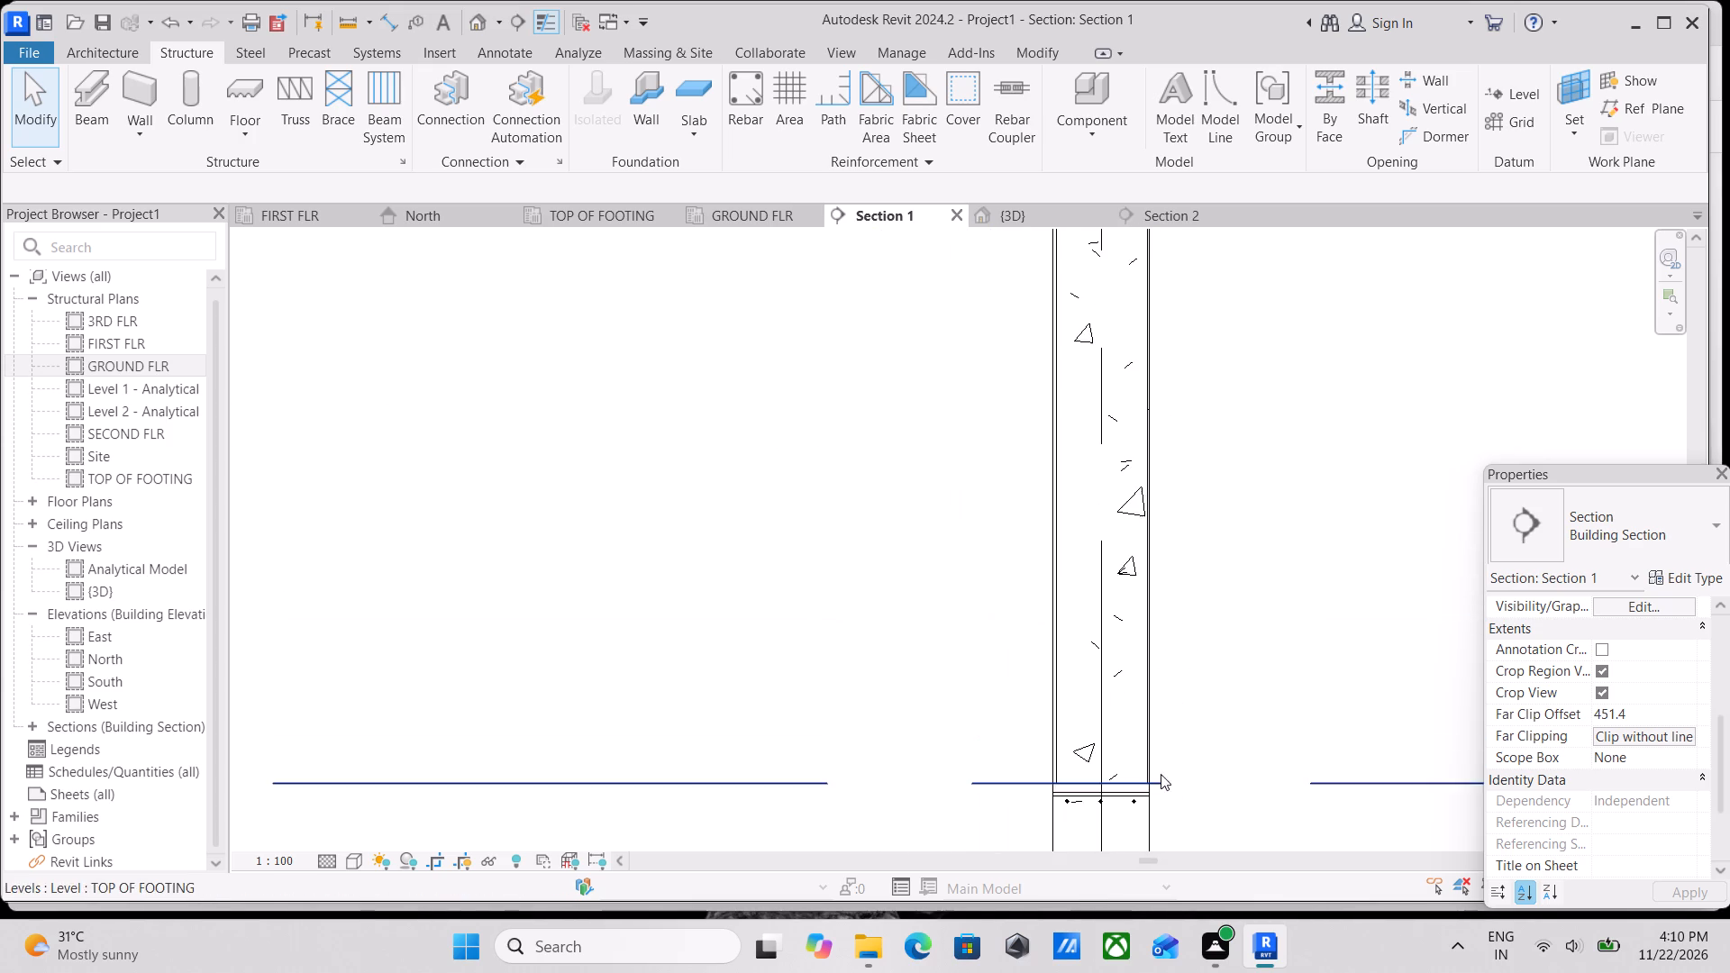
middle_drag(1168, 517, 1180, 664)
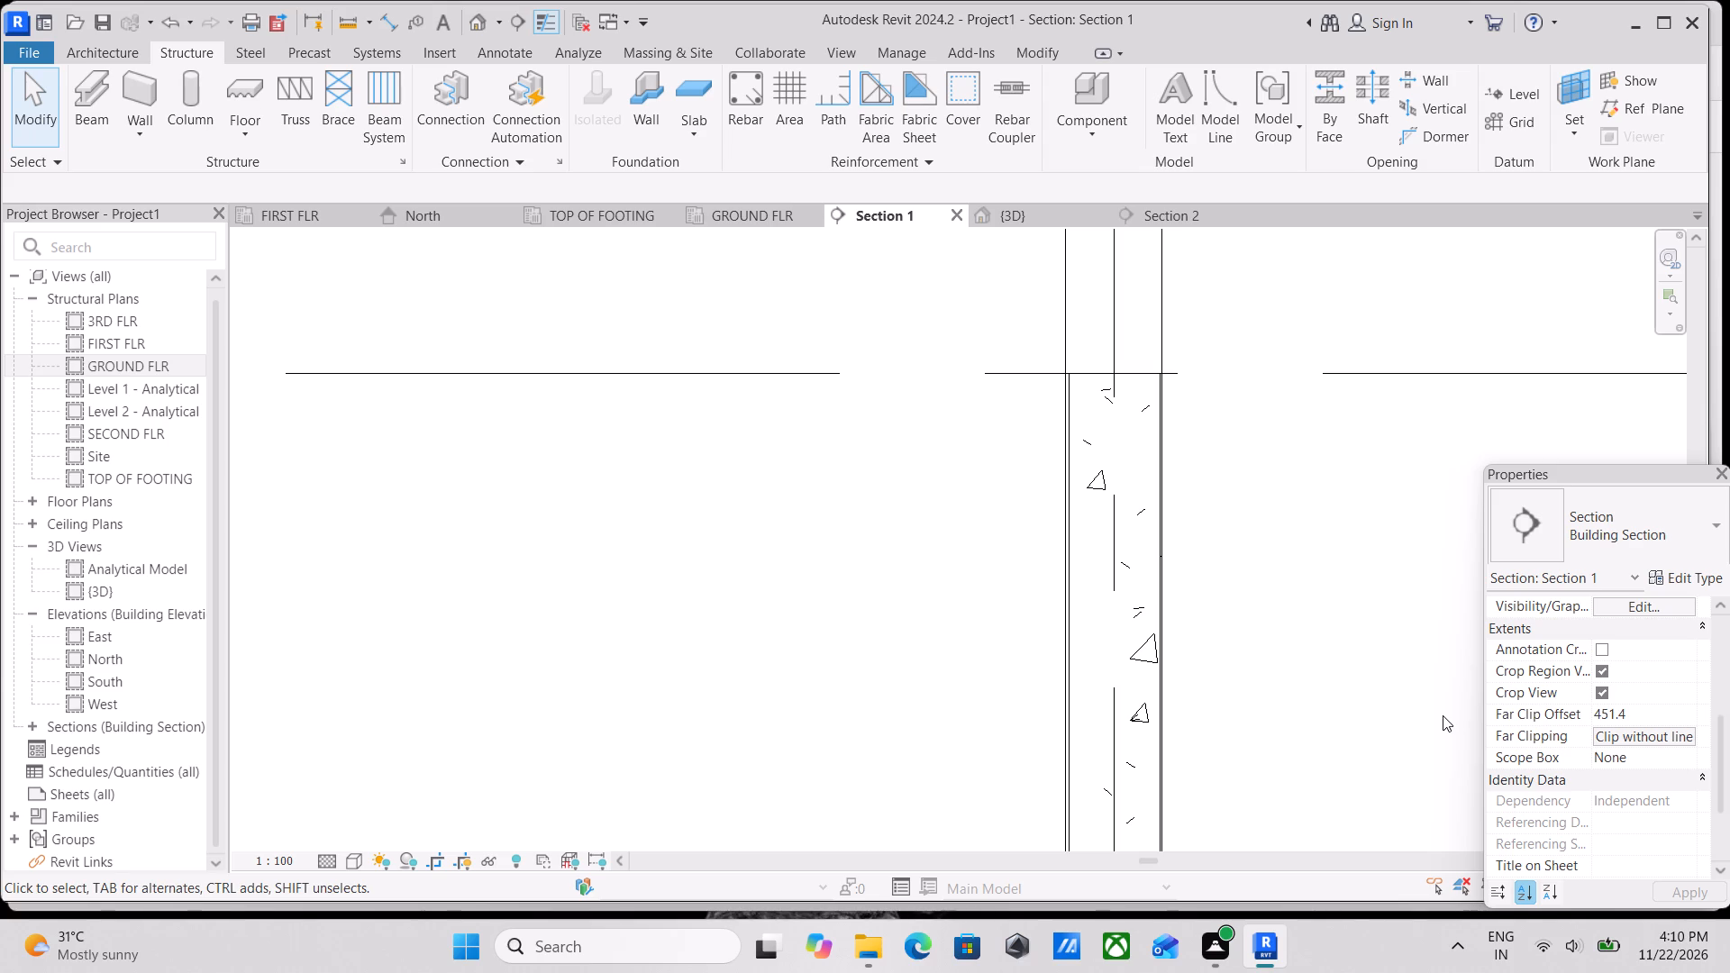
scroll(1442, 715, up, 2)
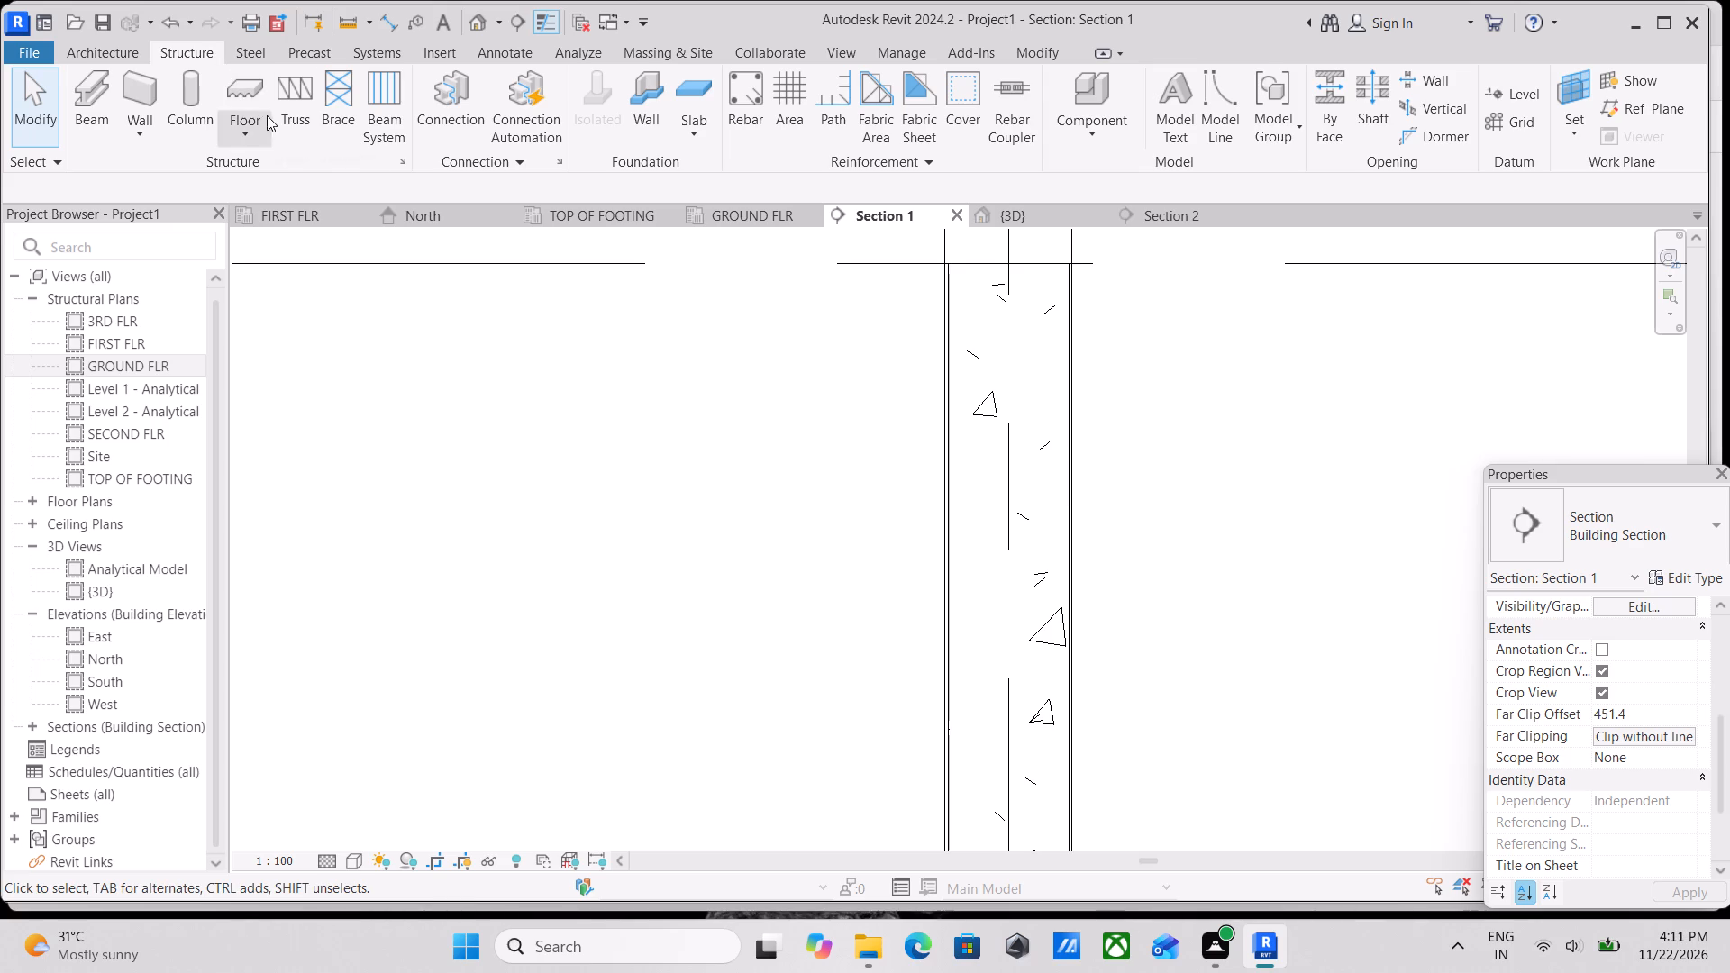
scroll(342, 168, up, 2)
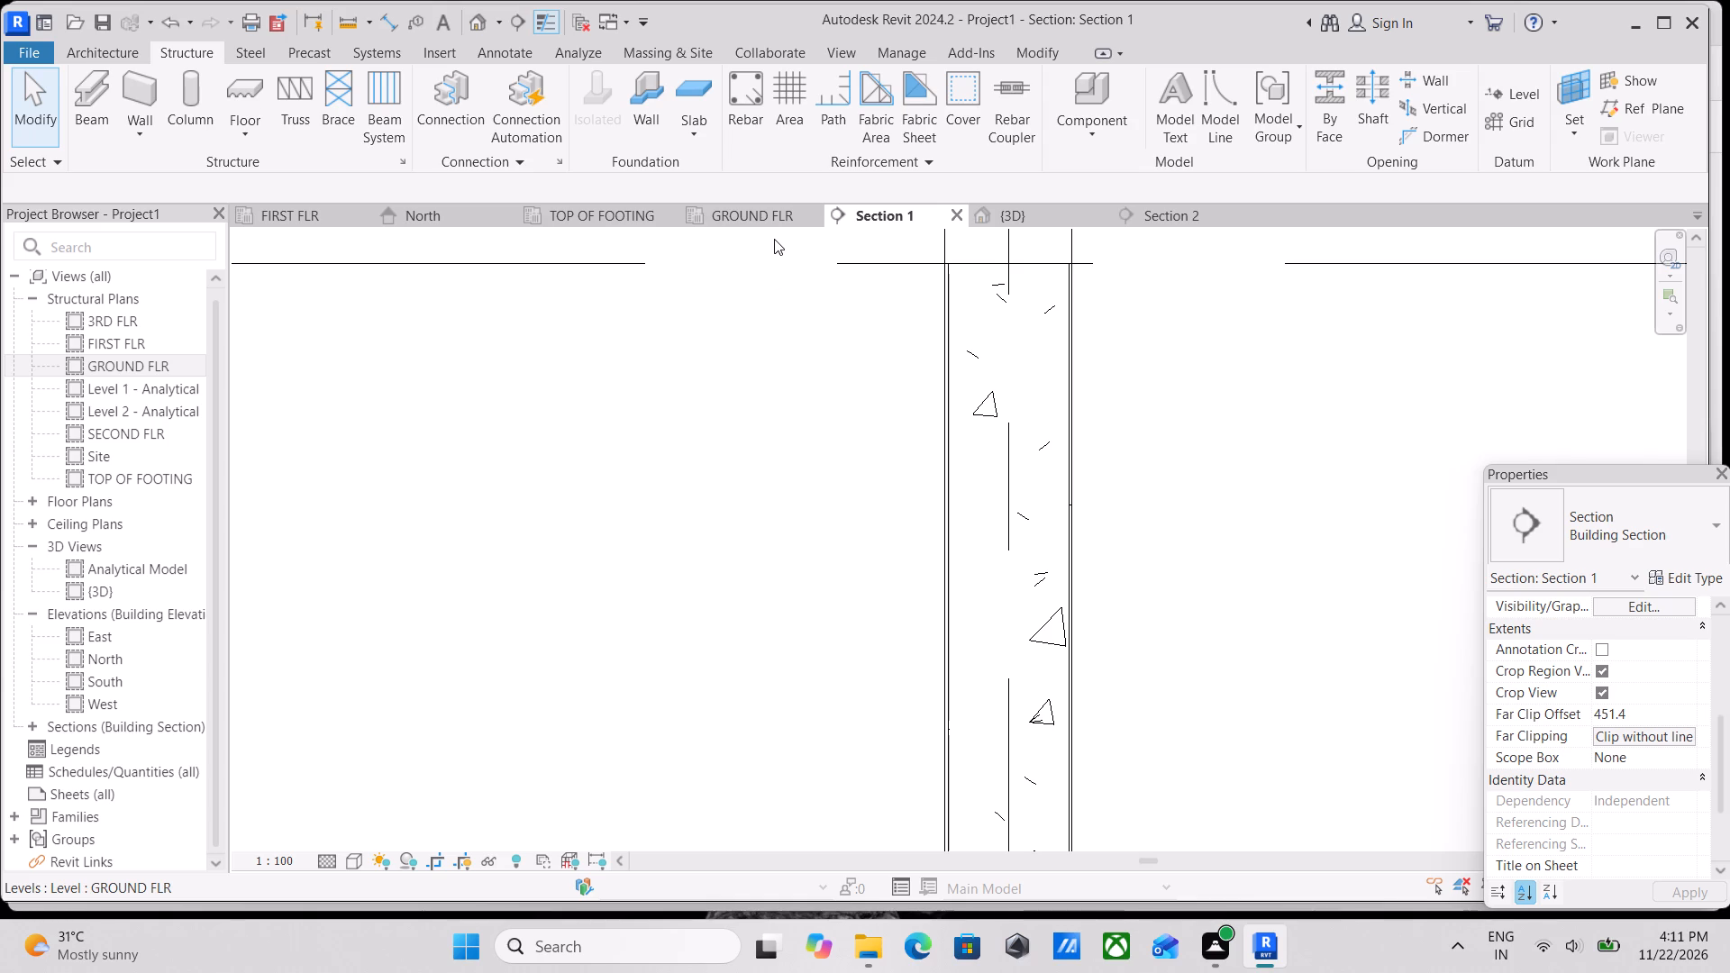
scroll(990, 410, up, 1)
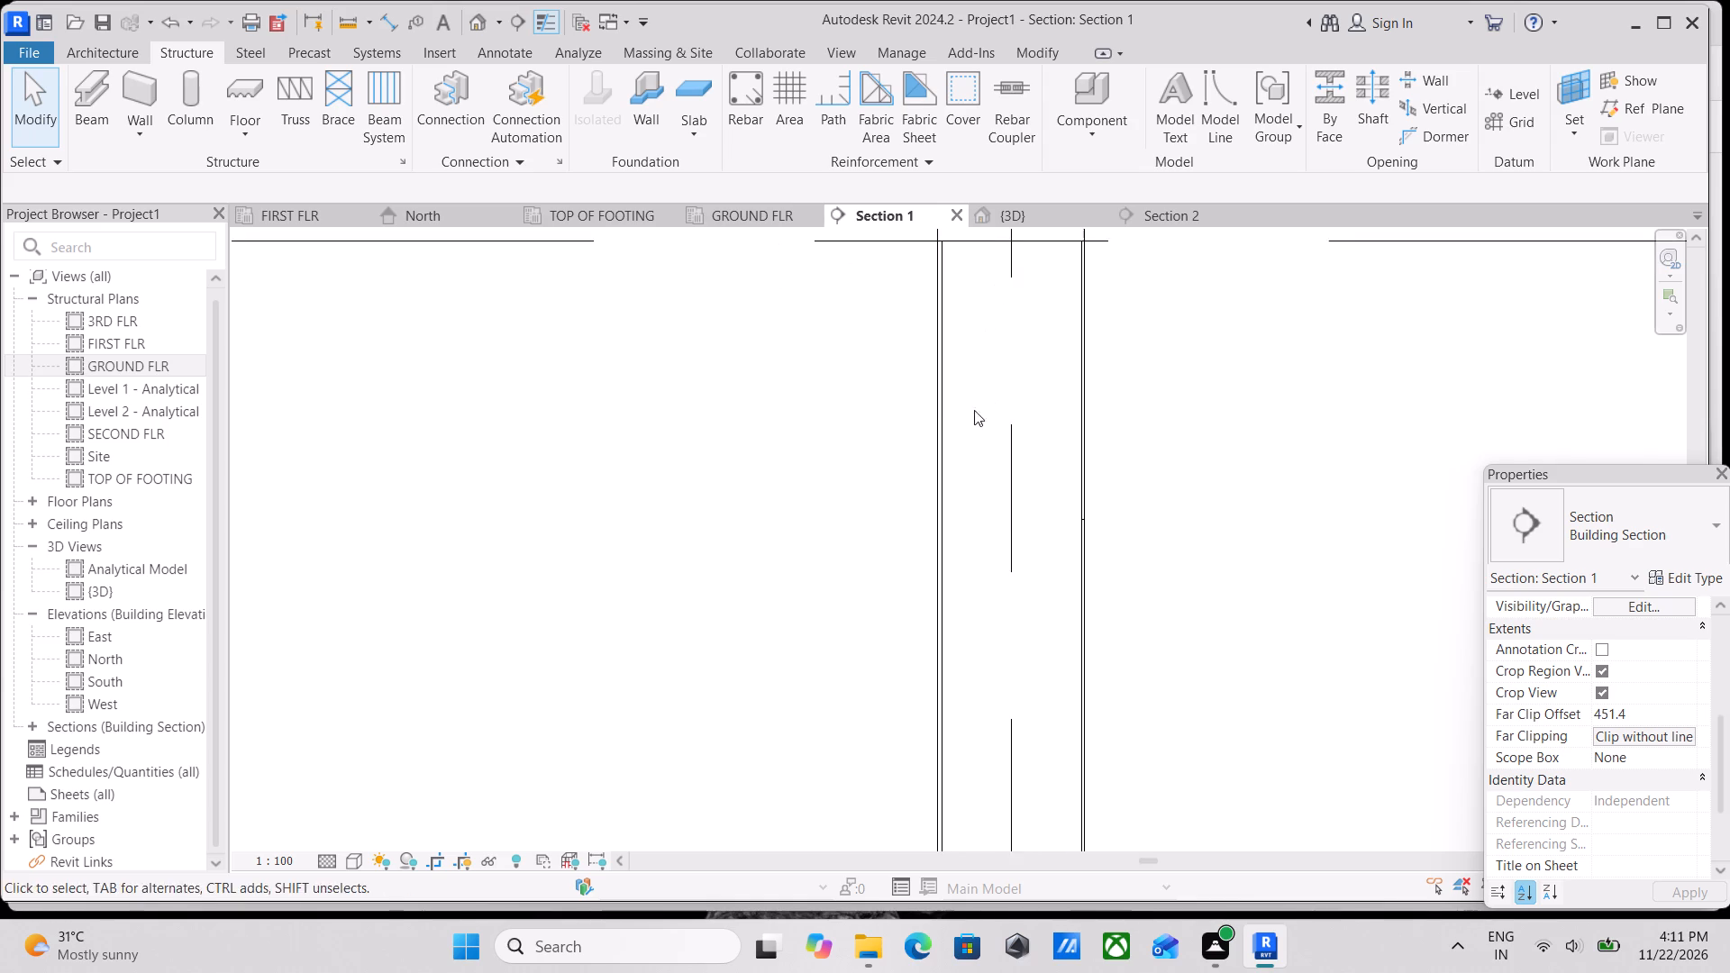
scroll(974, 410, up, 1)
middle_drag(705, 356, 510, 724)
scroll(703, 392, down, 1)
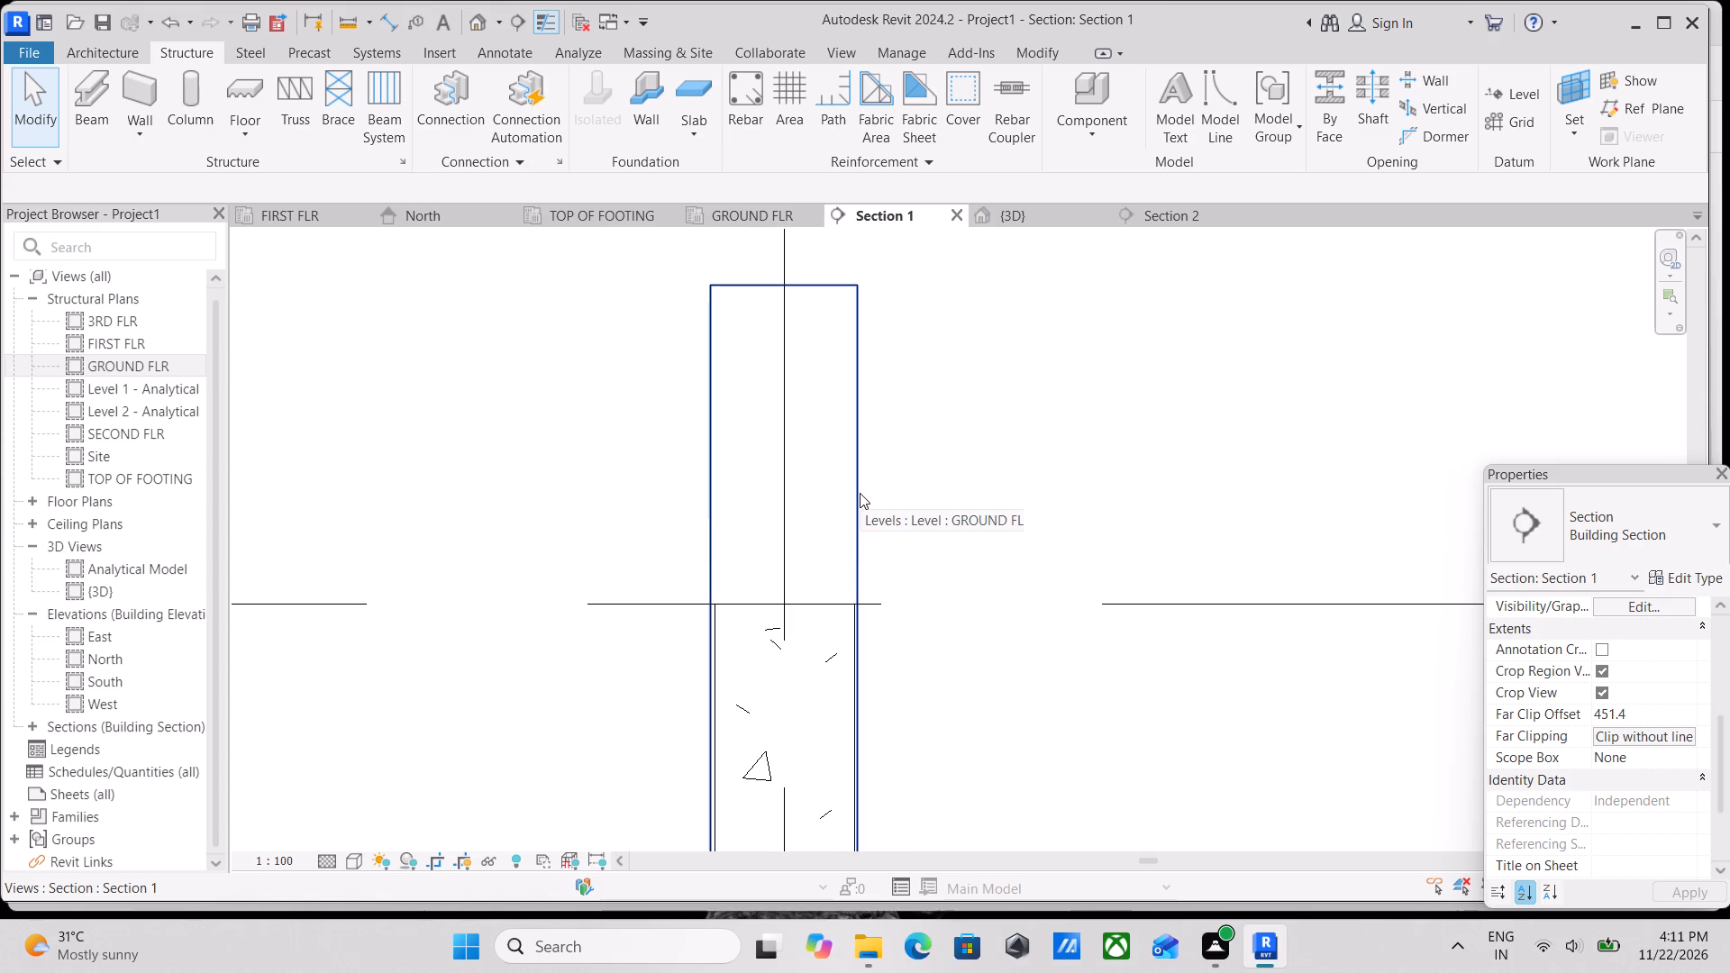
Place a 13M M_00 rebar set at 120 mm maximum spacing across the corner column, just below the GROUND FLR level.
click(740, 102)
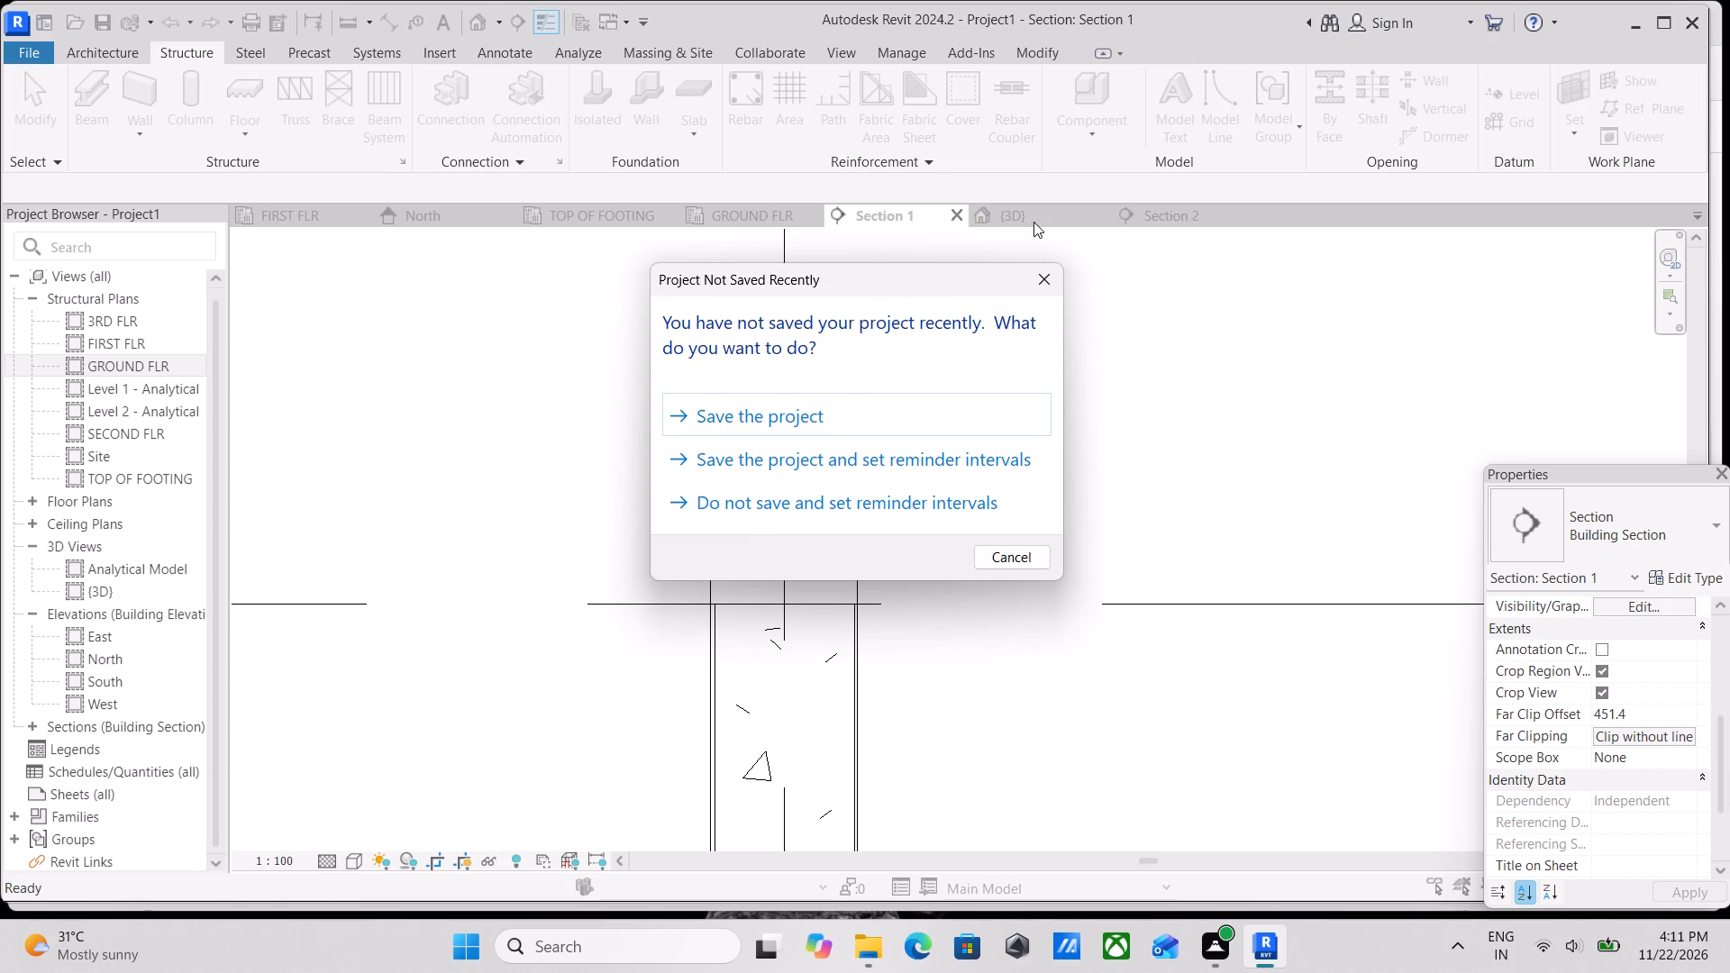
click(1053, 276)
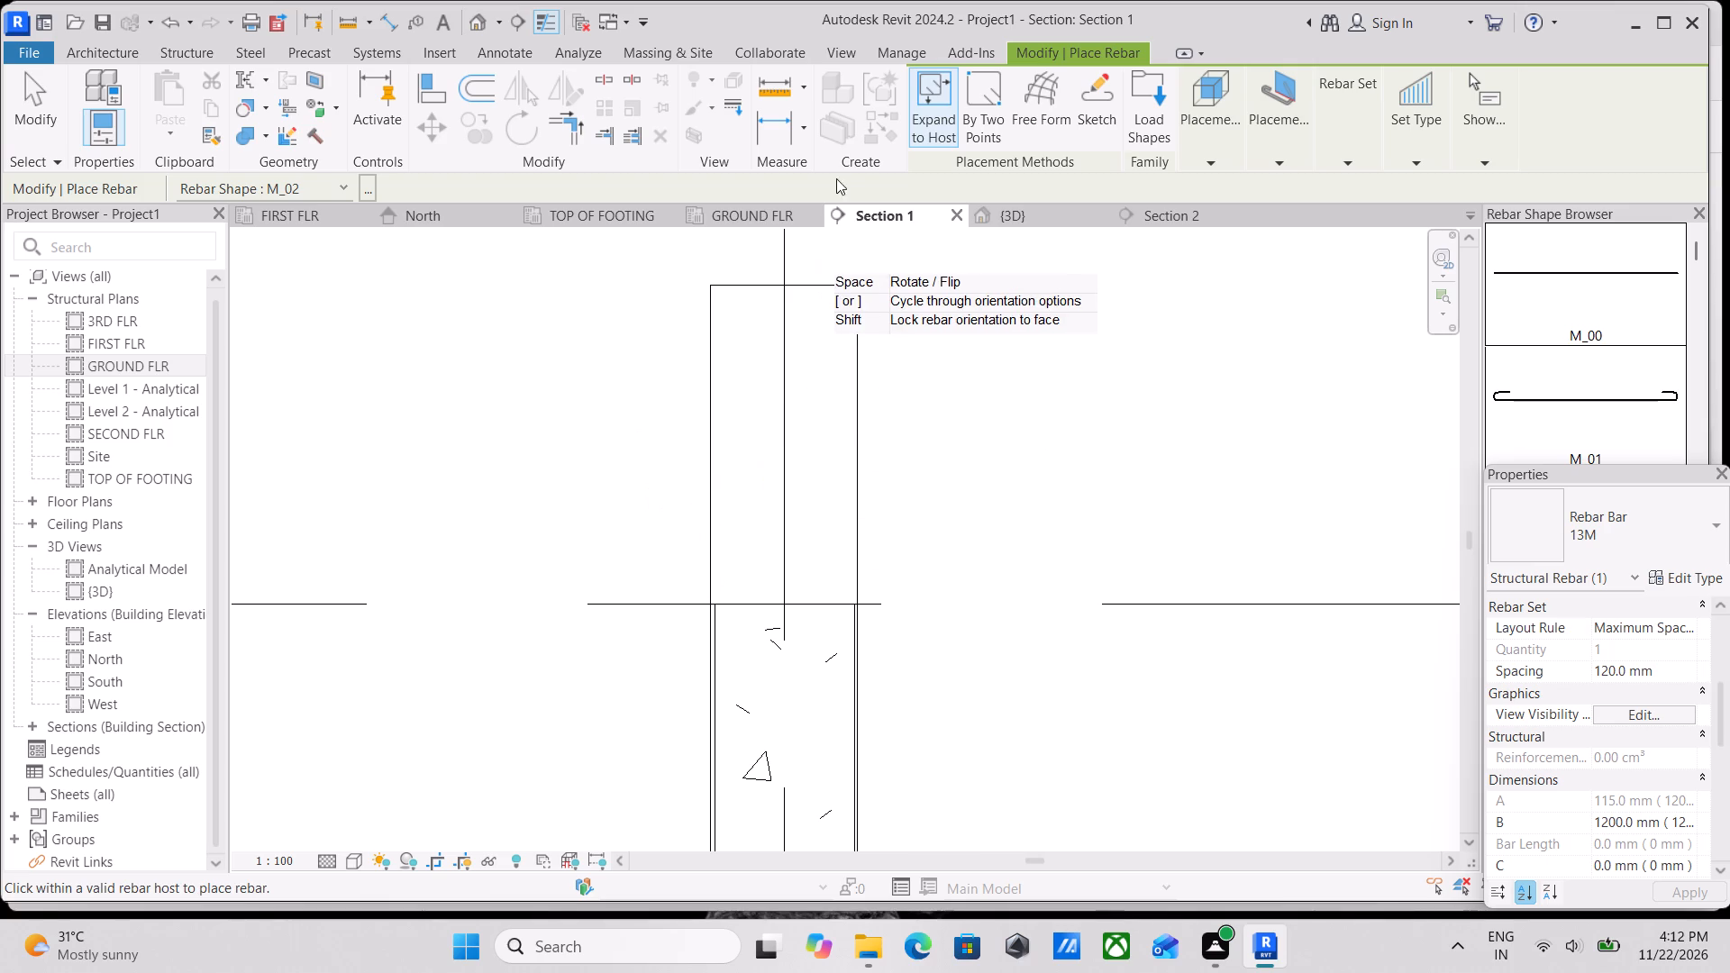
click(195, 46)
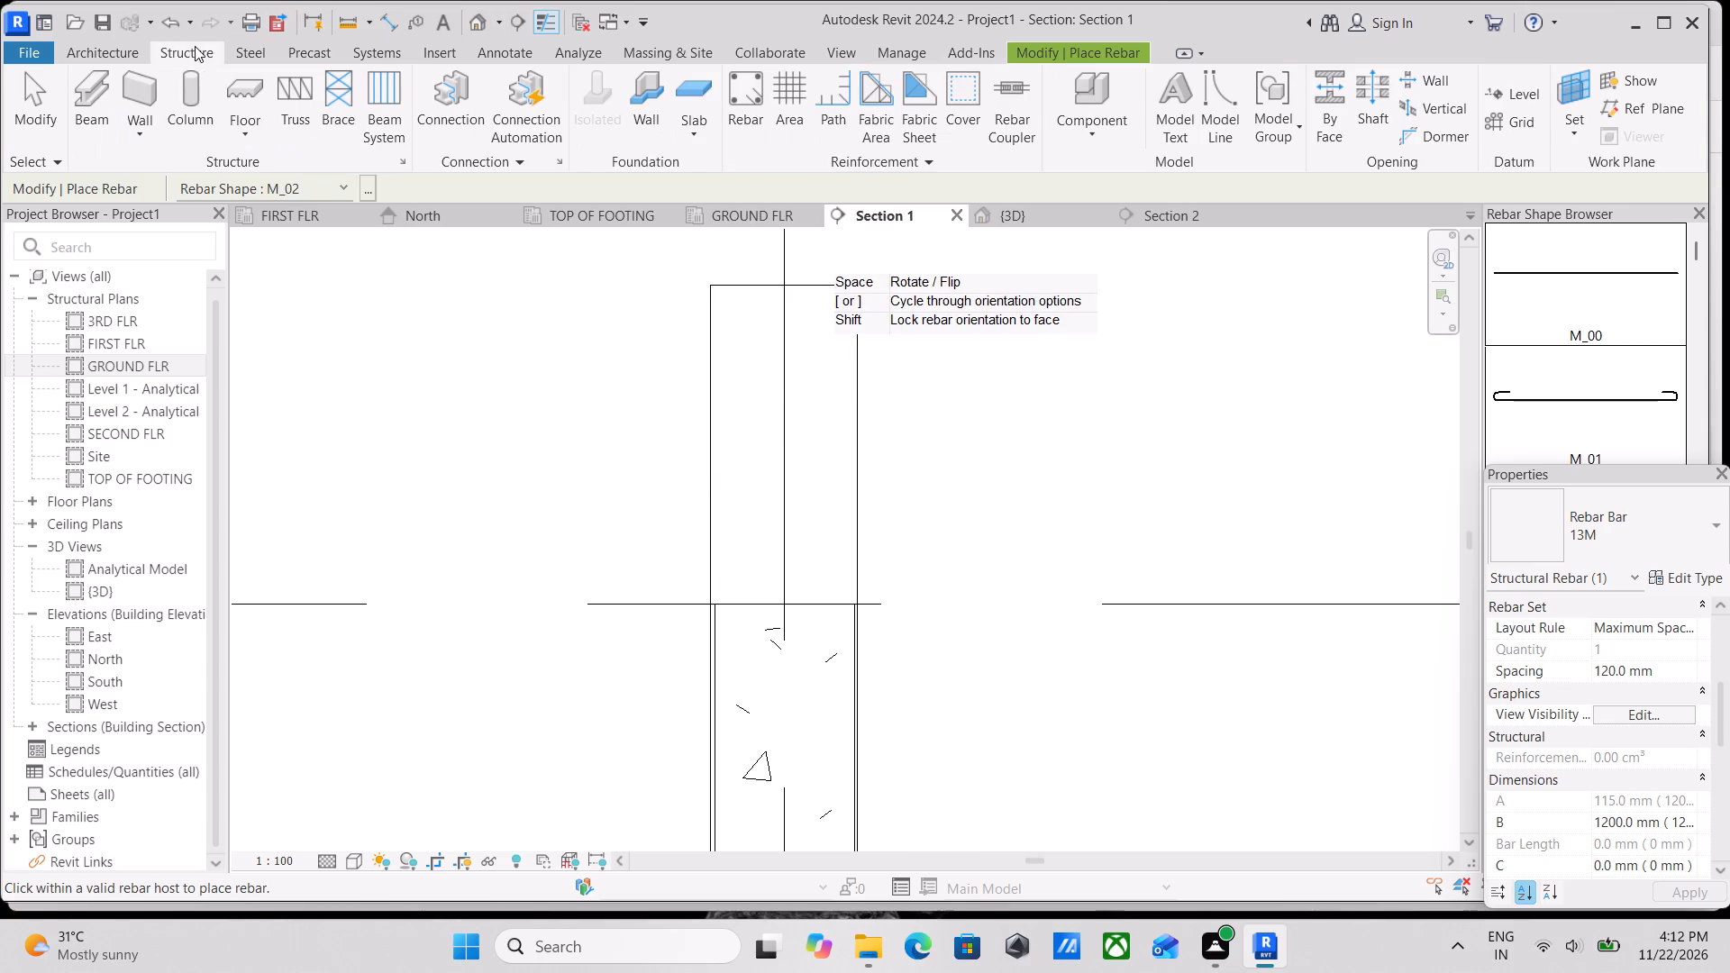
click(1580, 281)
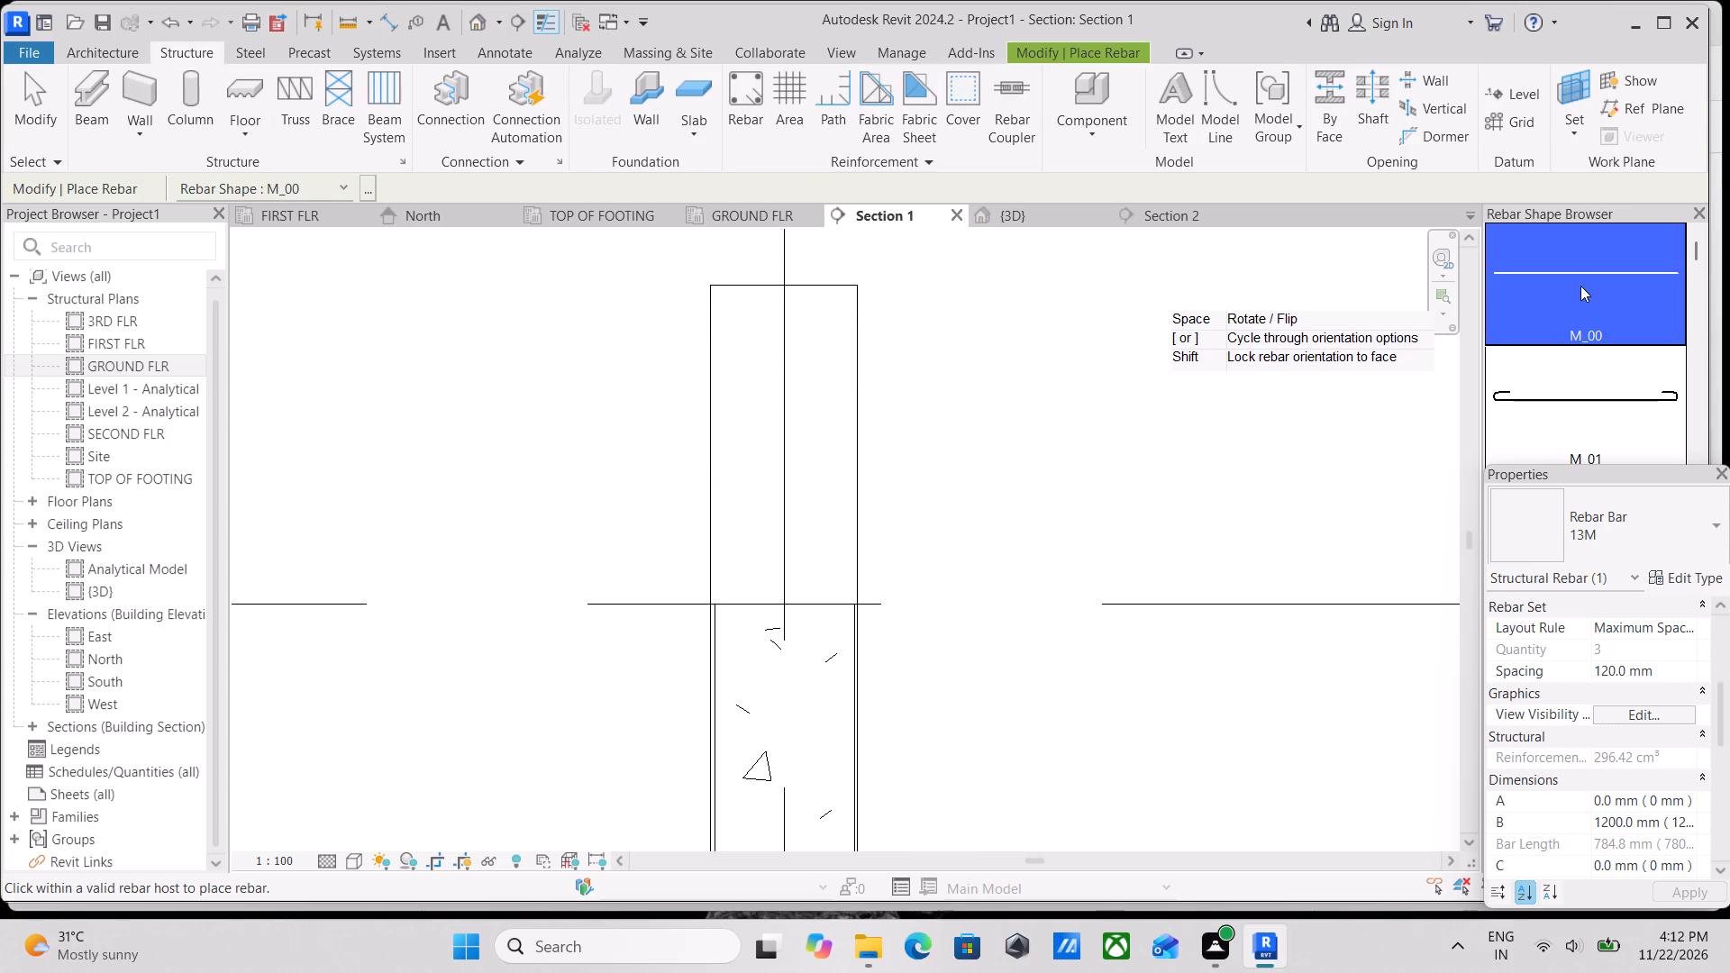
middle_drag(765, 706, 807, 527)
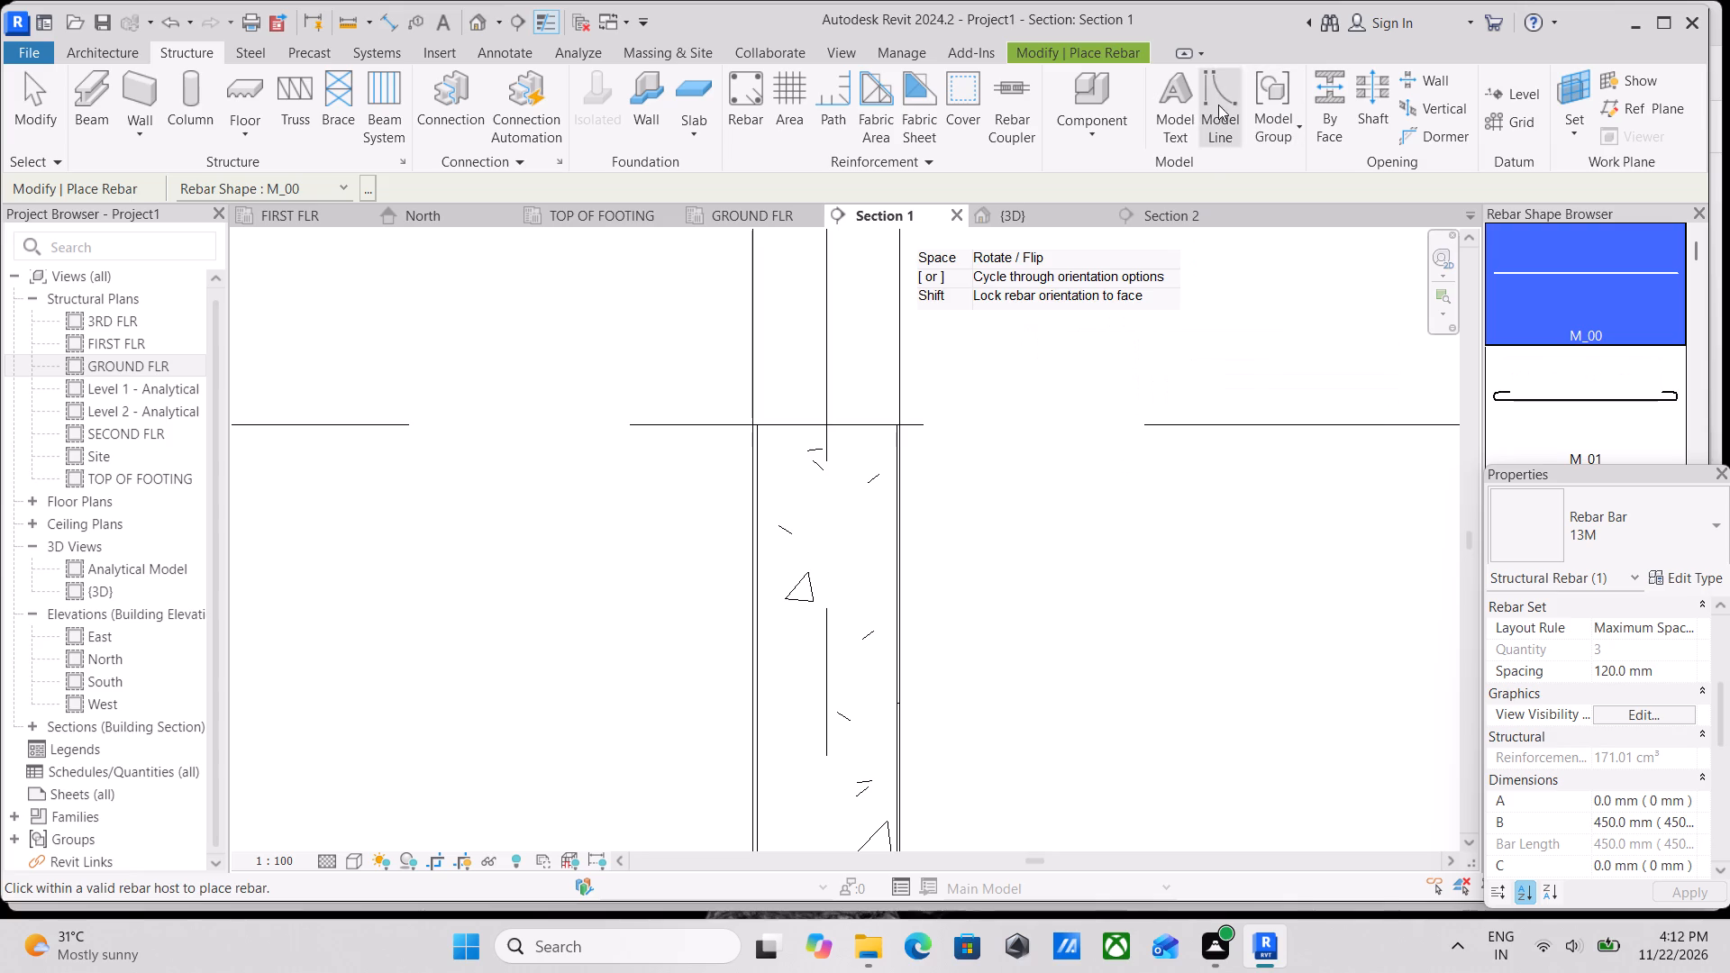
click(1564, 320)
scroll(848, 571, up, 4)
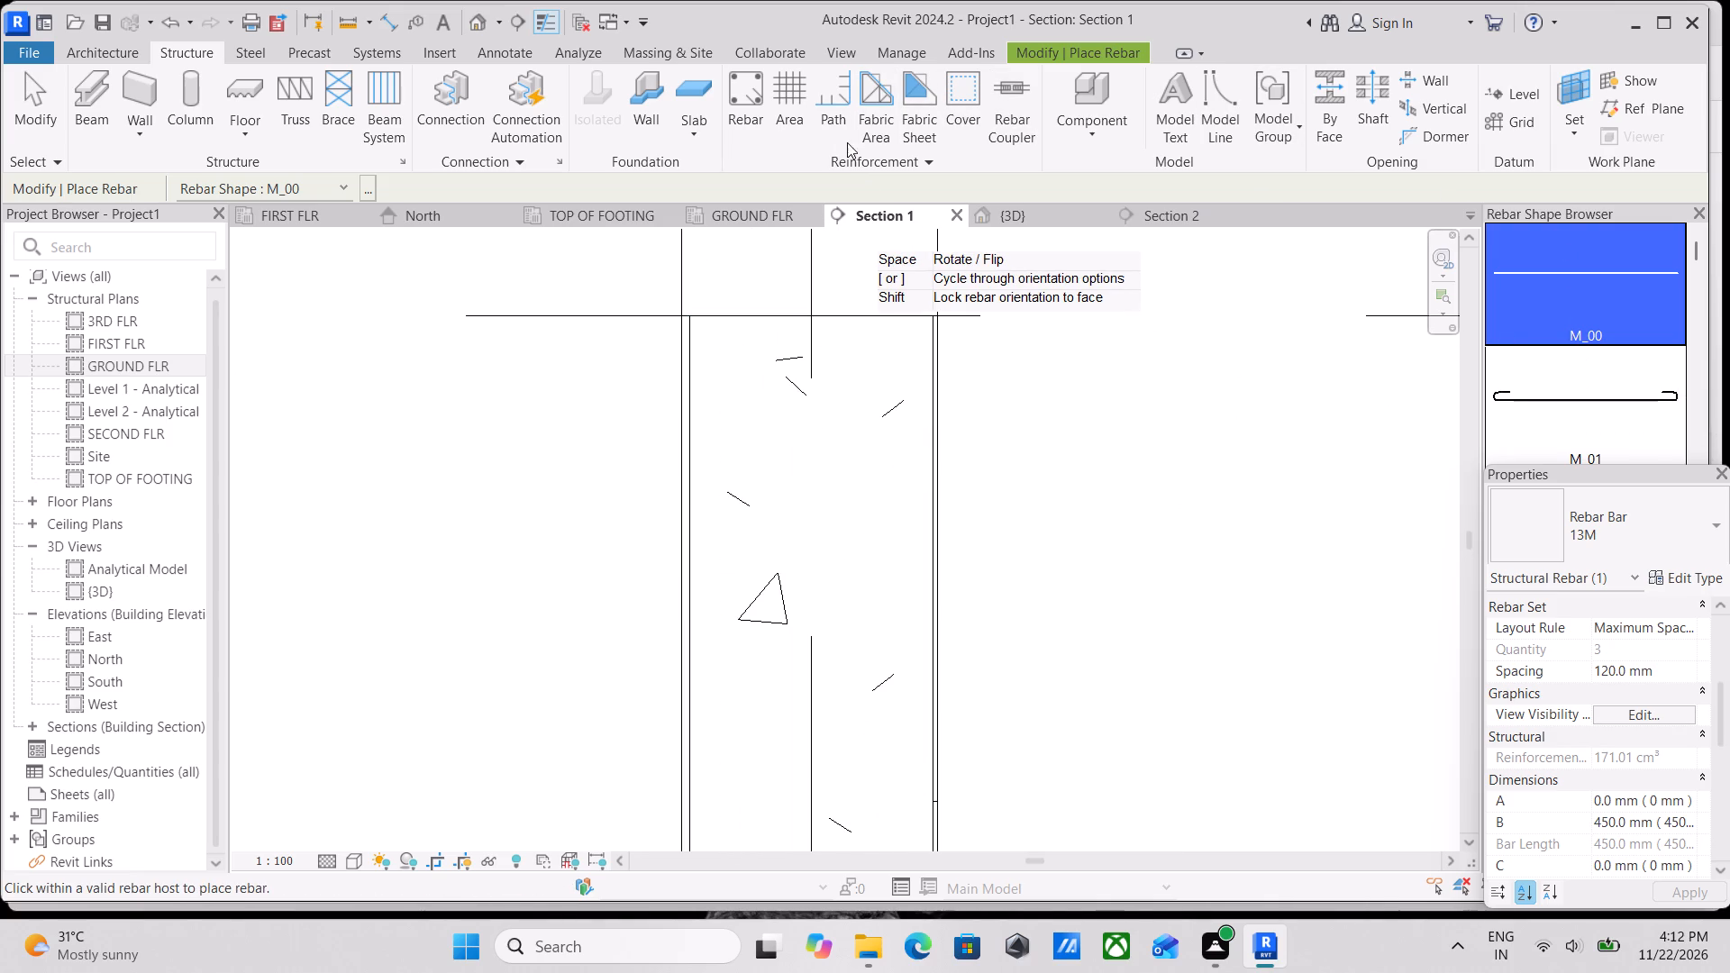
click(750, 108)
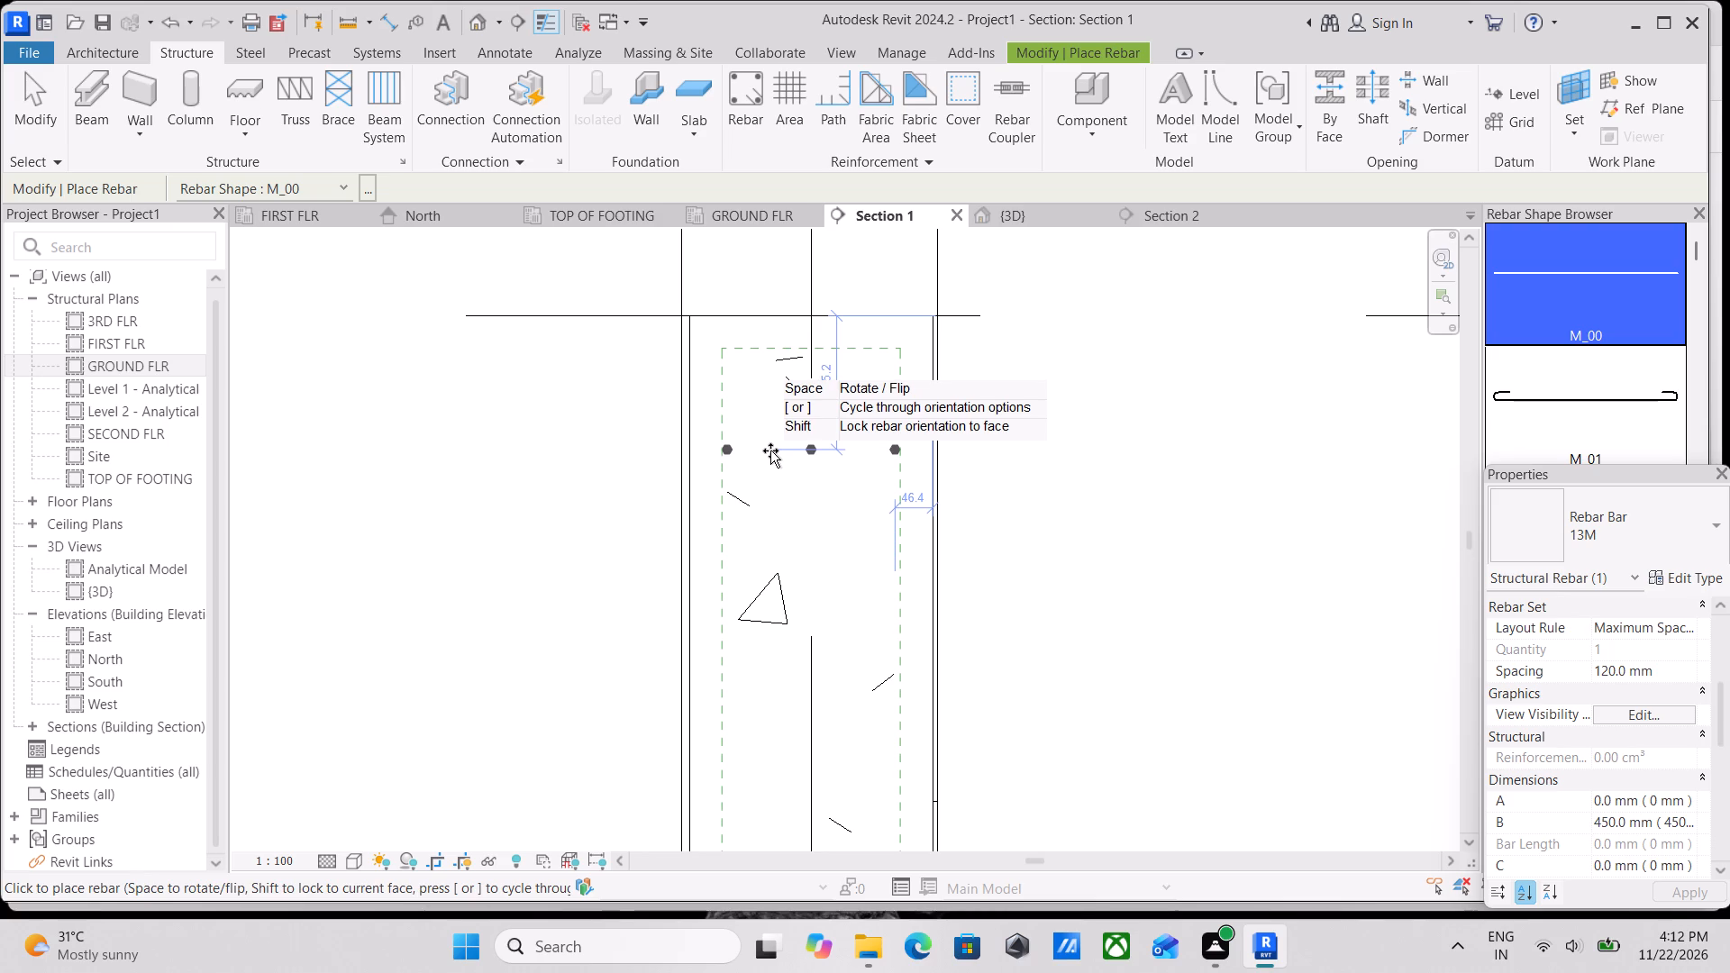
scroll(792, 550, up, 2)
scroll(806, 389, up, 3)
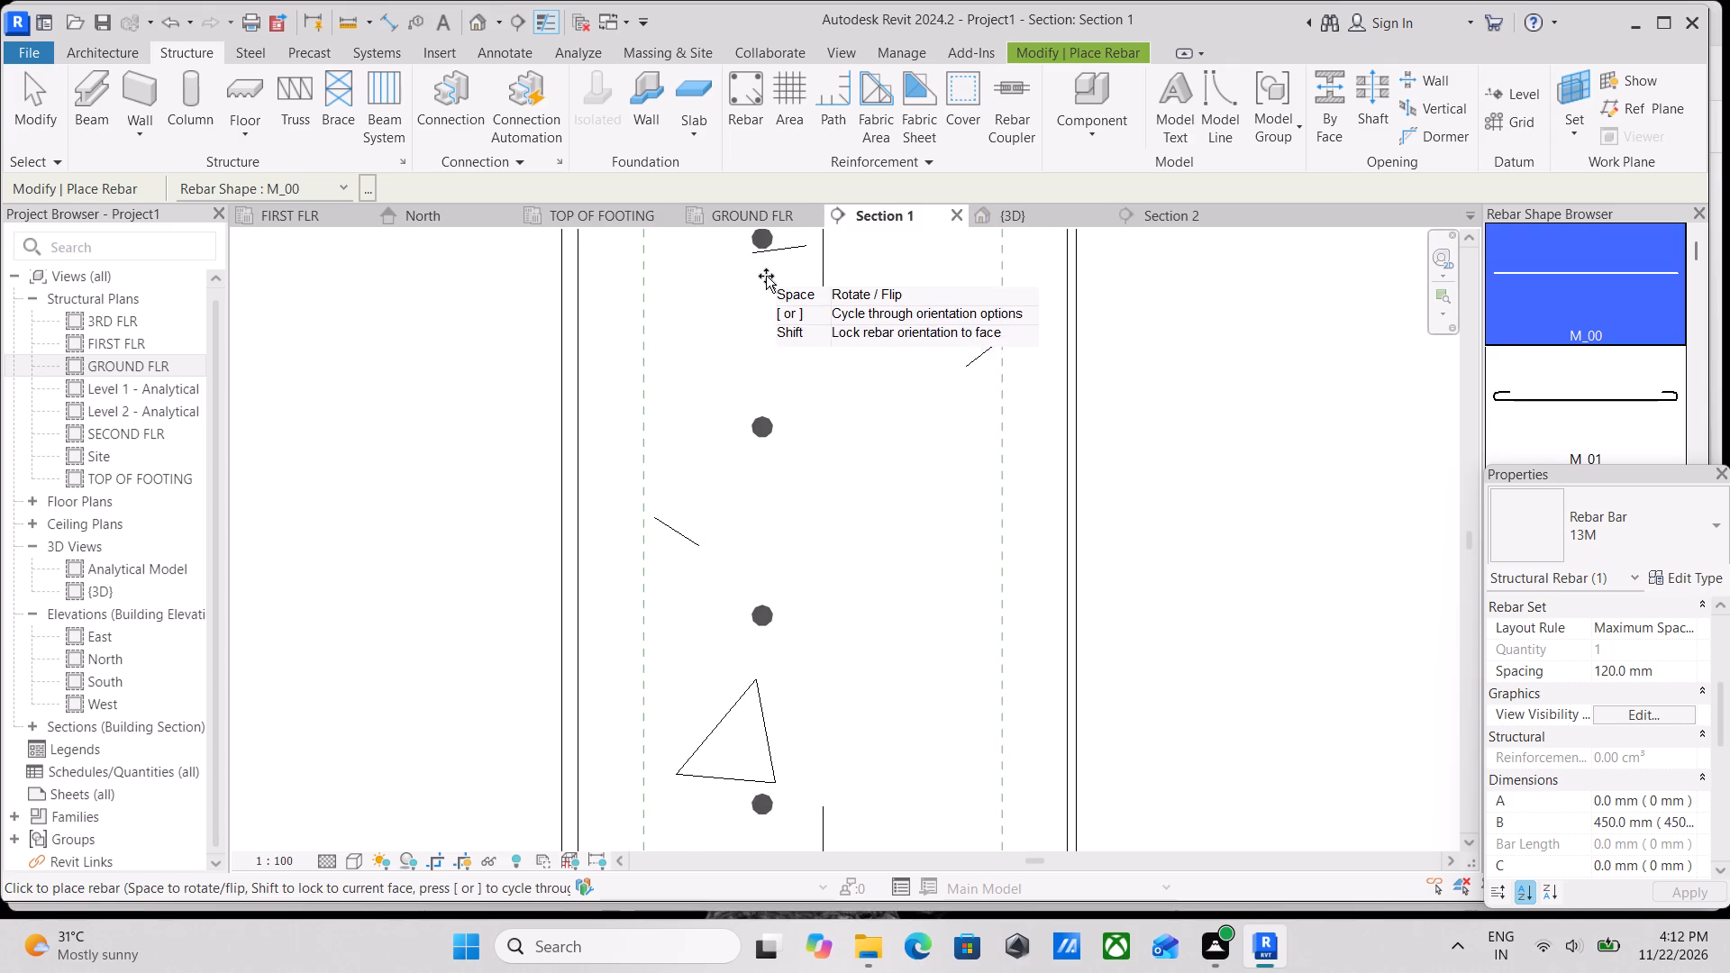
click(717, 302)
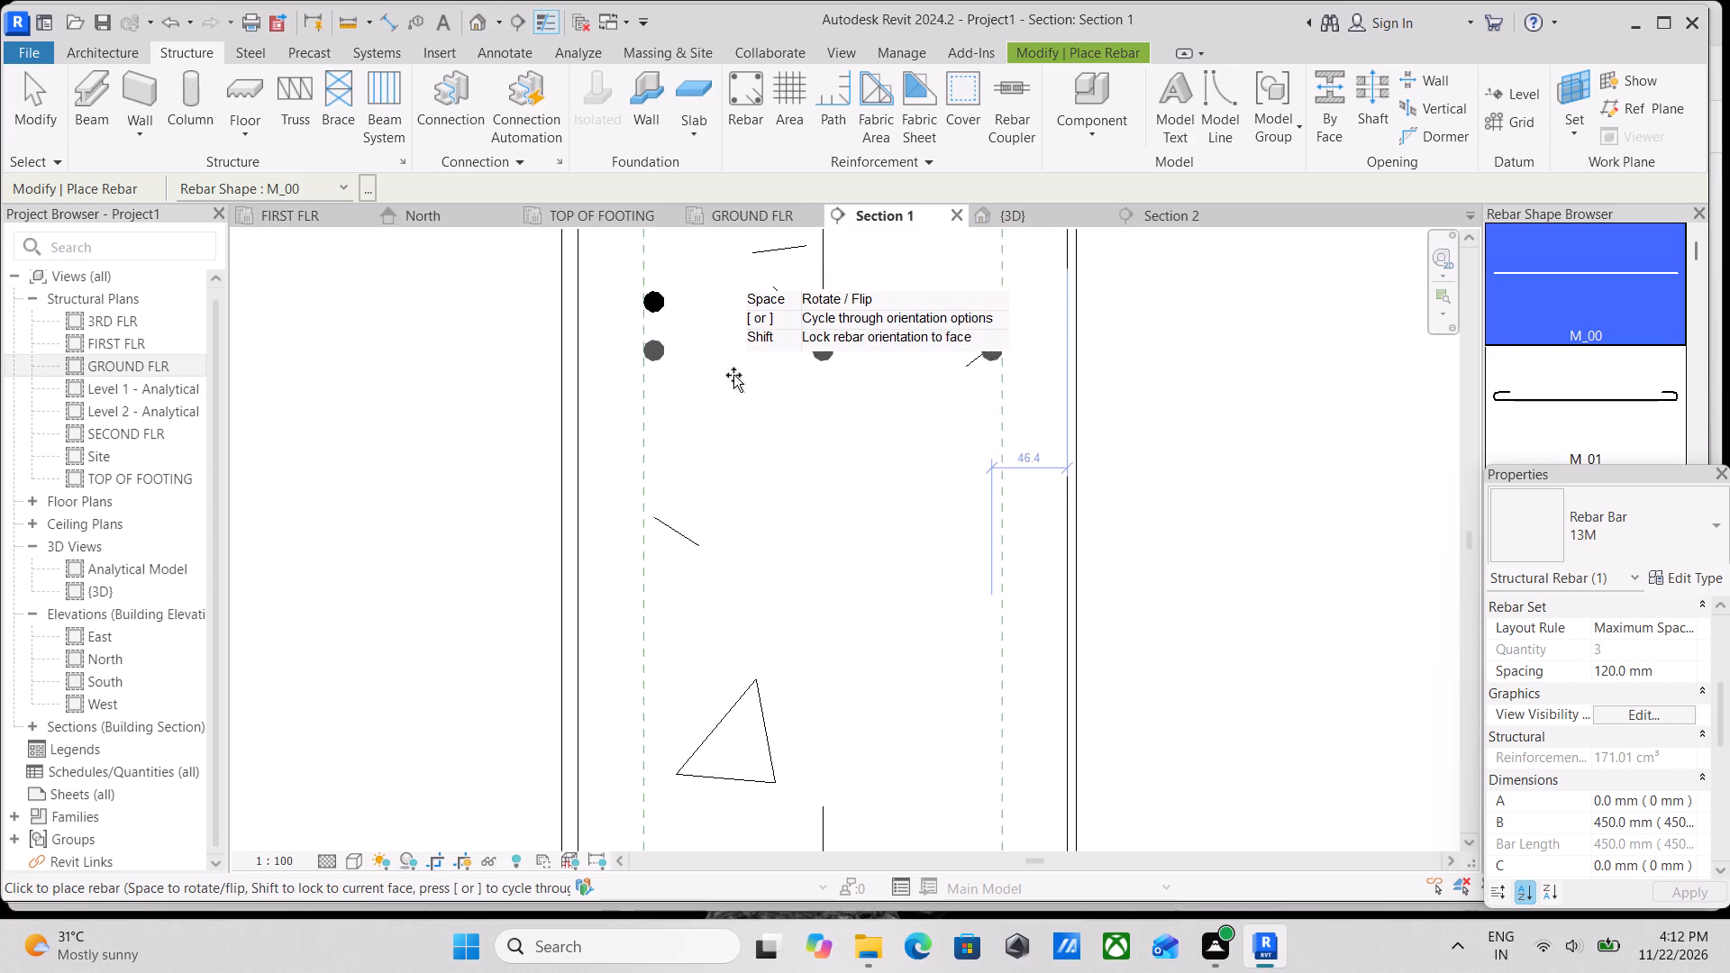
key(Escape)
key(Escape)
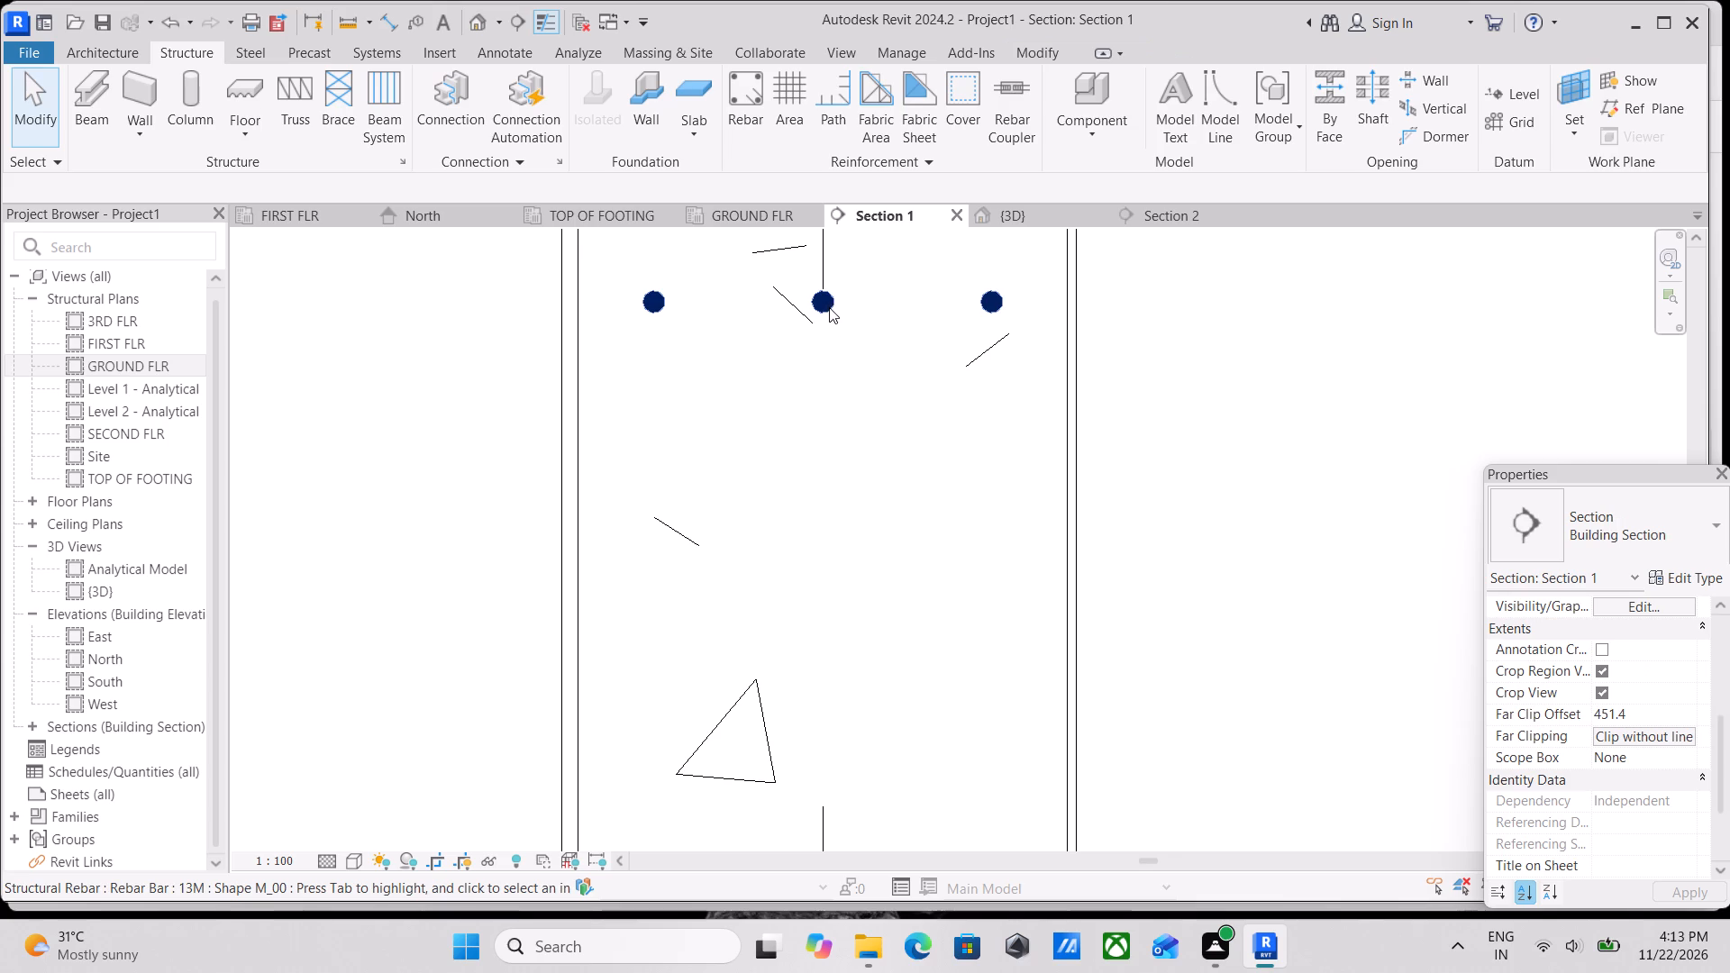
Change the layout rule of the M_00 rebar set near the column's top to Single.
click(829, 307)
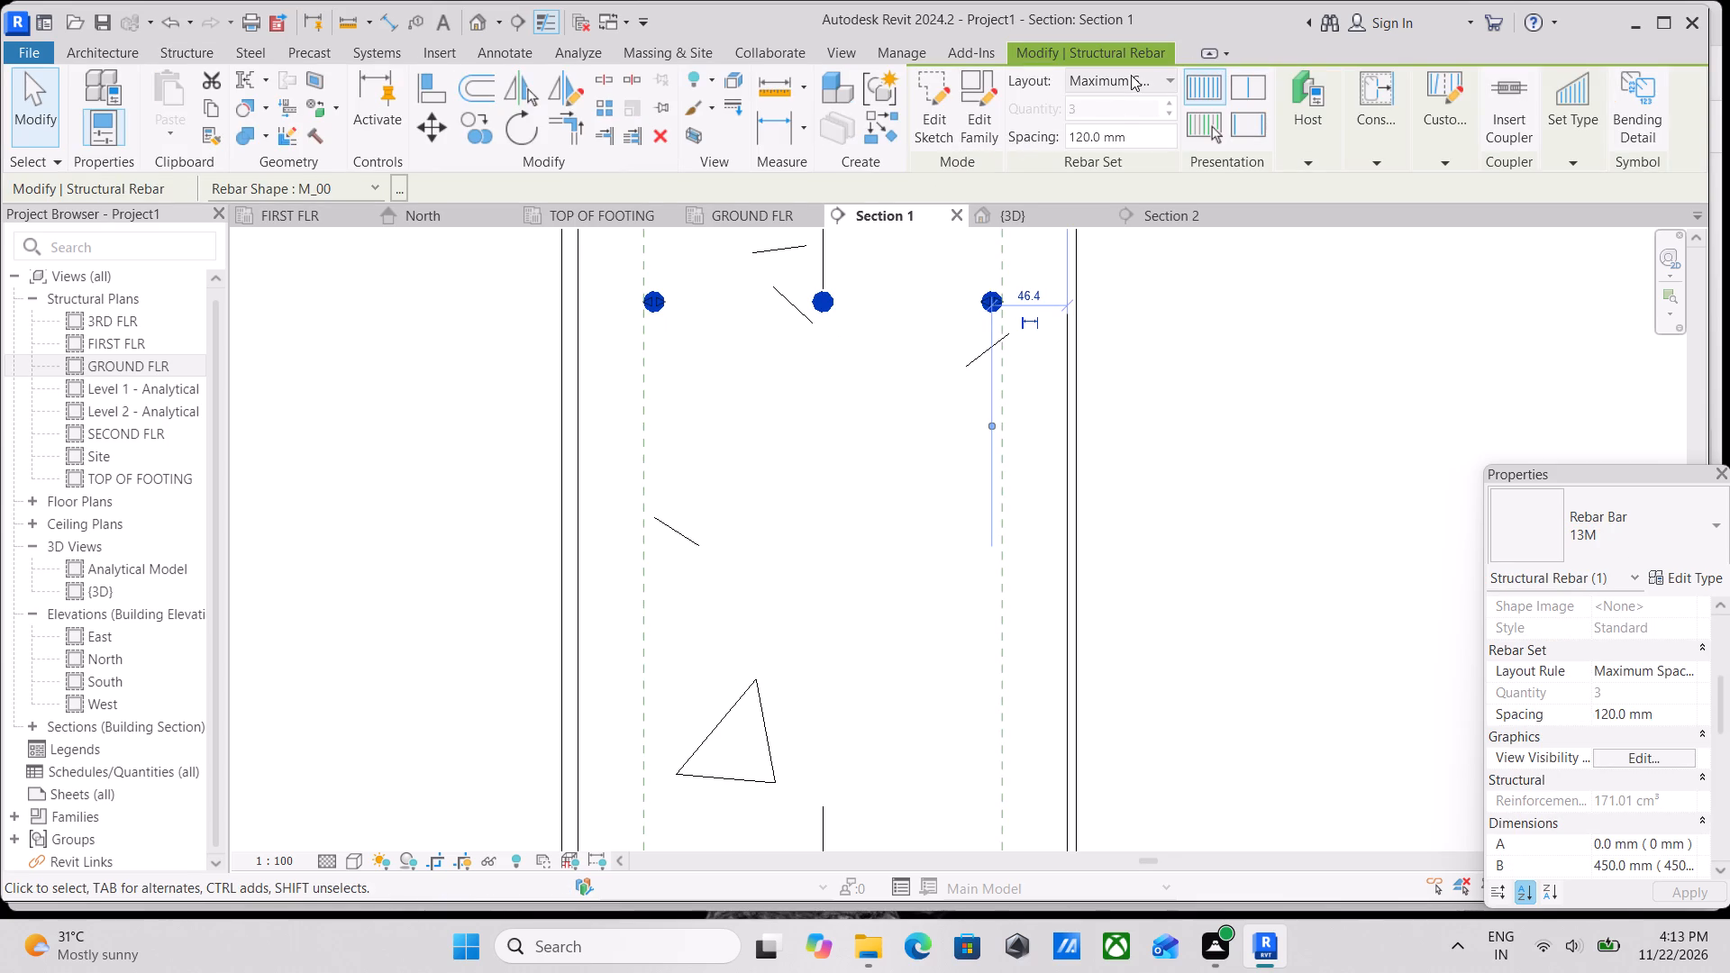
click(1131, 75)
click(1124, 114)
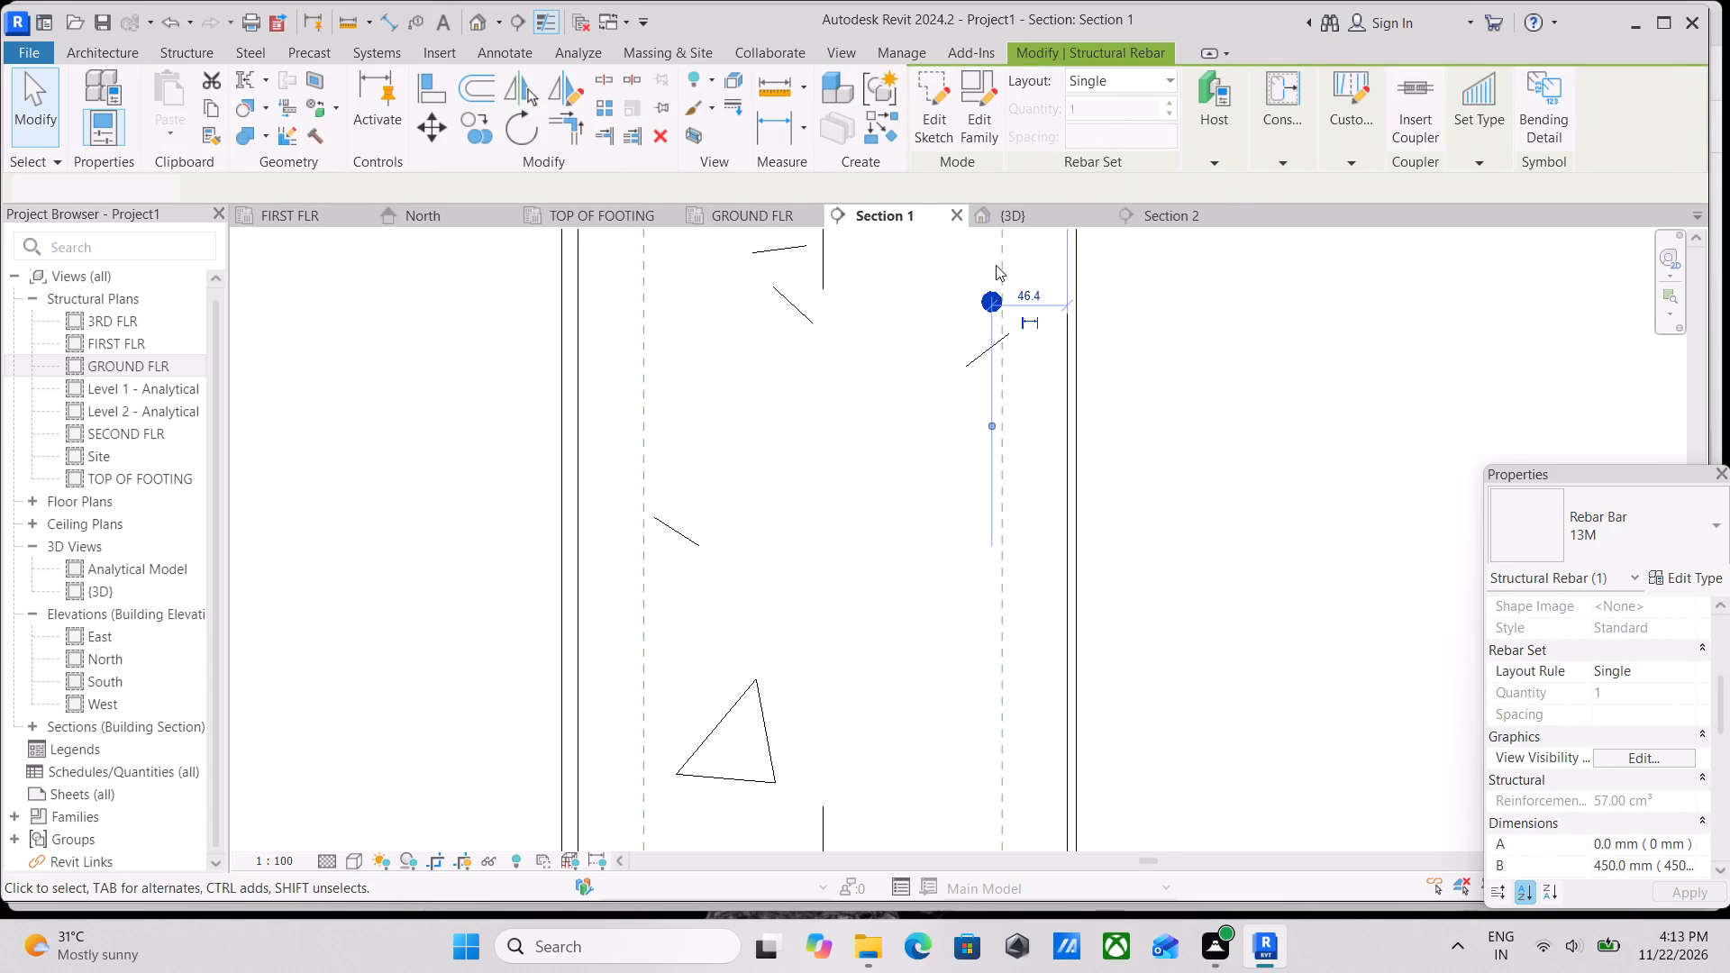
key(Escape)
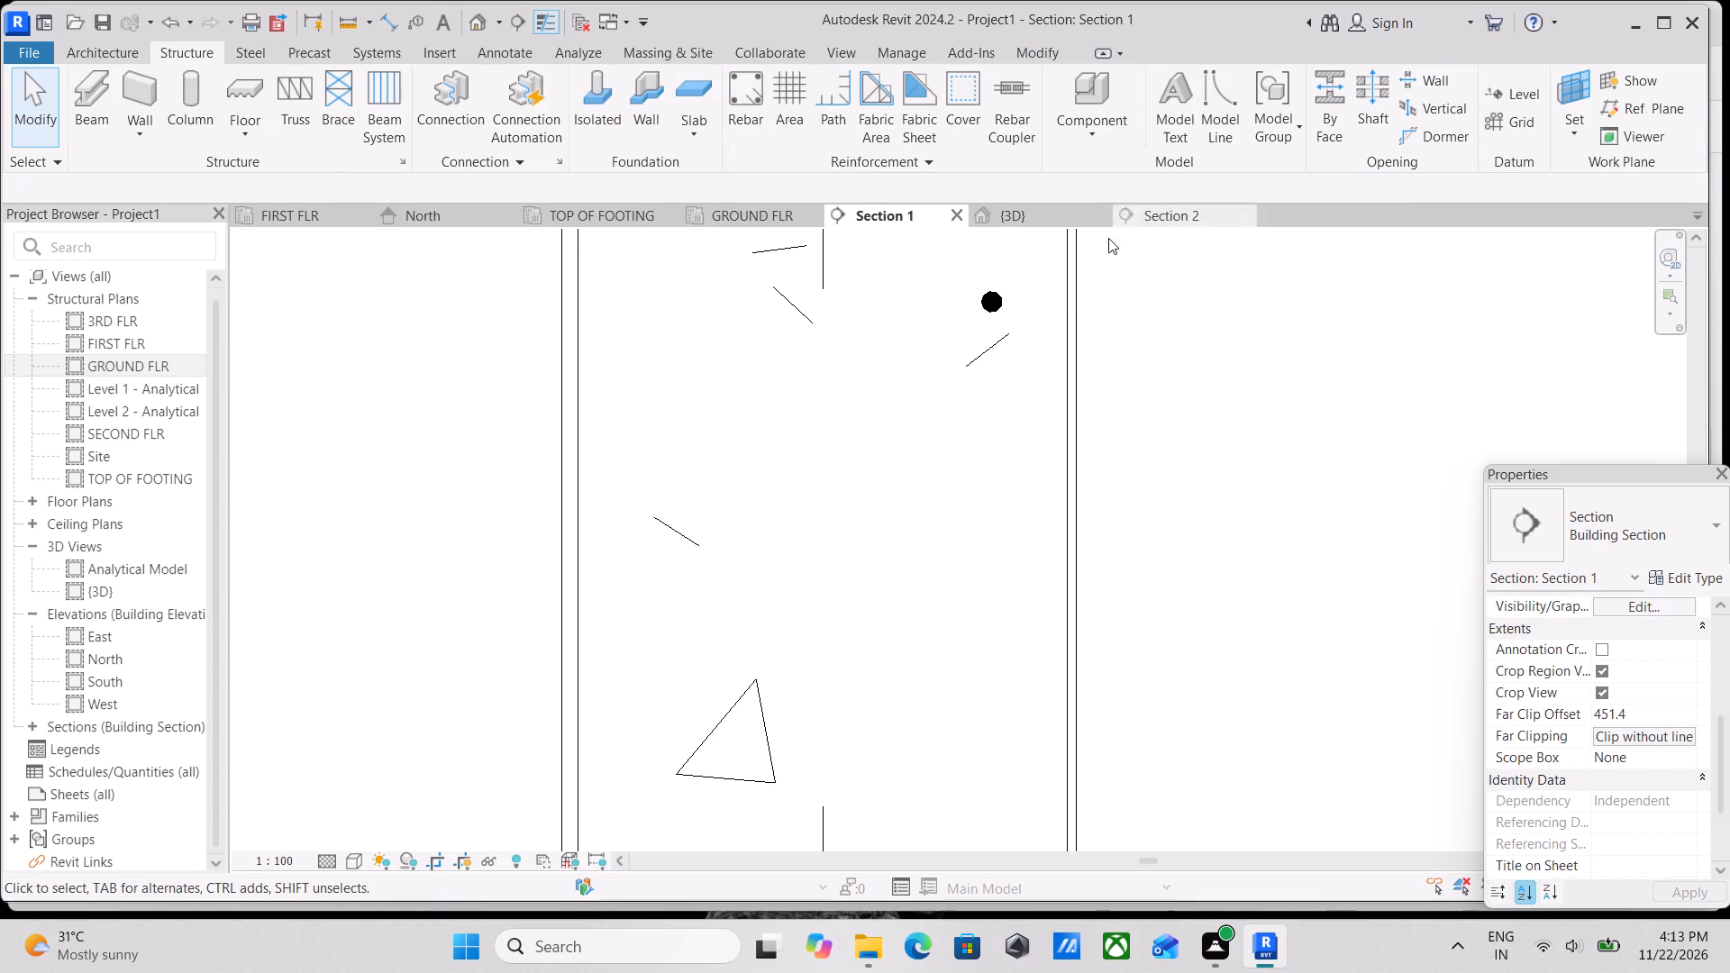
Inspect the single M_00 bar's position relative to the column's cover line and east face in Section 1.
click(996, 302)
scroll(879, 387, down, 1)
middle_drag(879, 387, 874, 539)
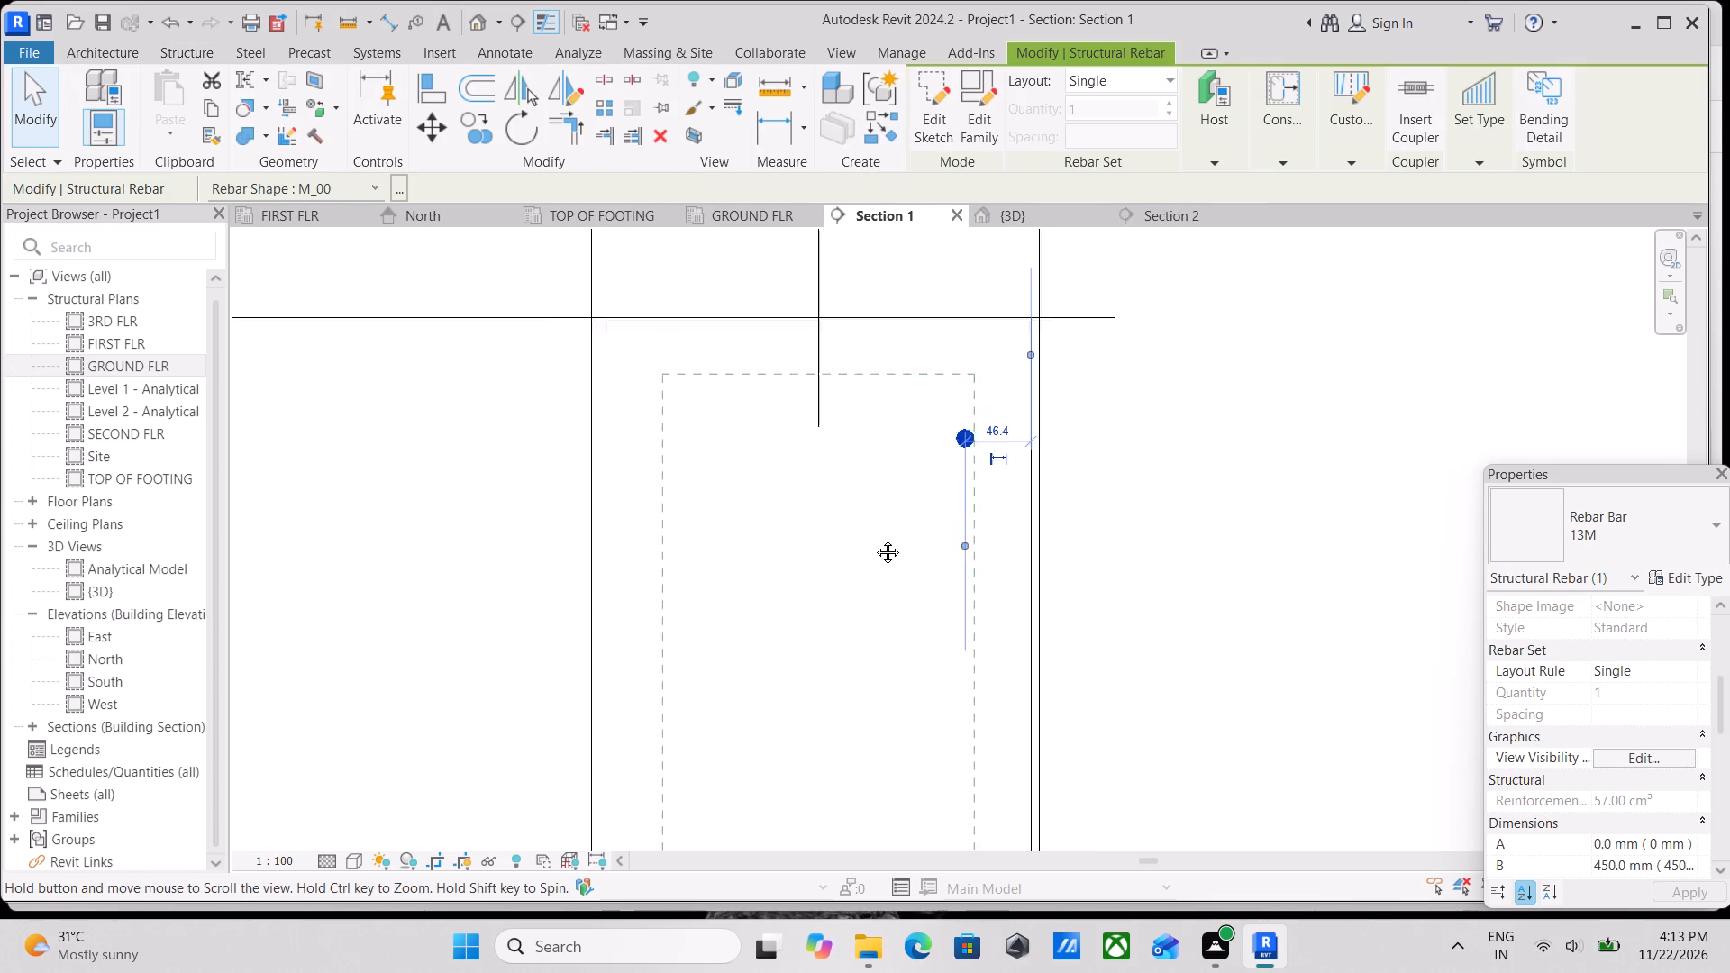
middle_drag(874, 539, 879, 556)
scroll(915, 531, down, 1)
scroll(932, 506, up, 2)
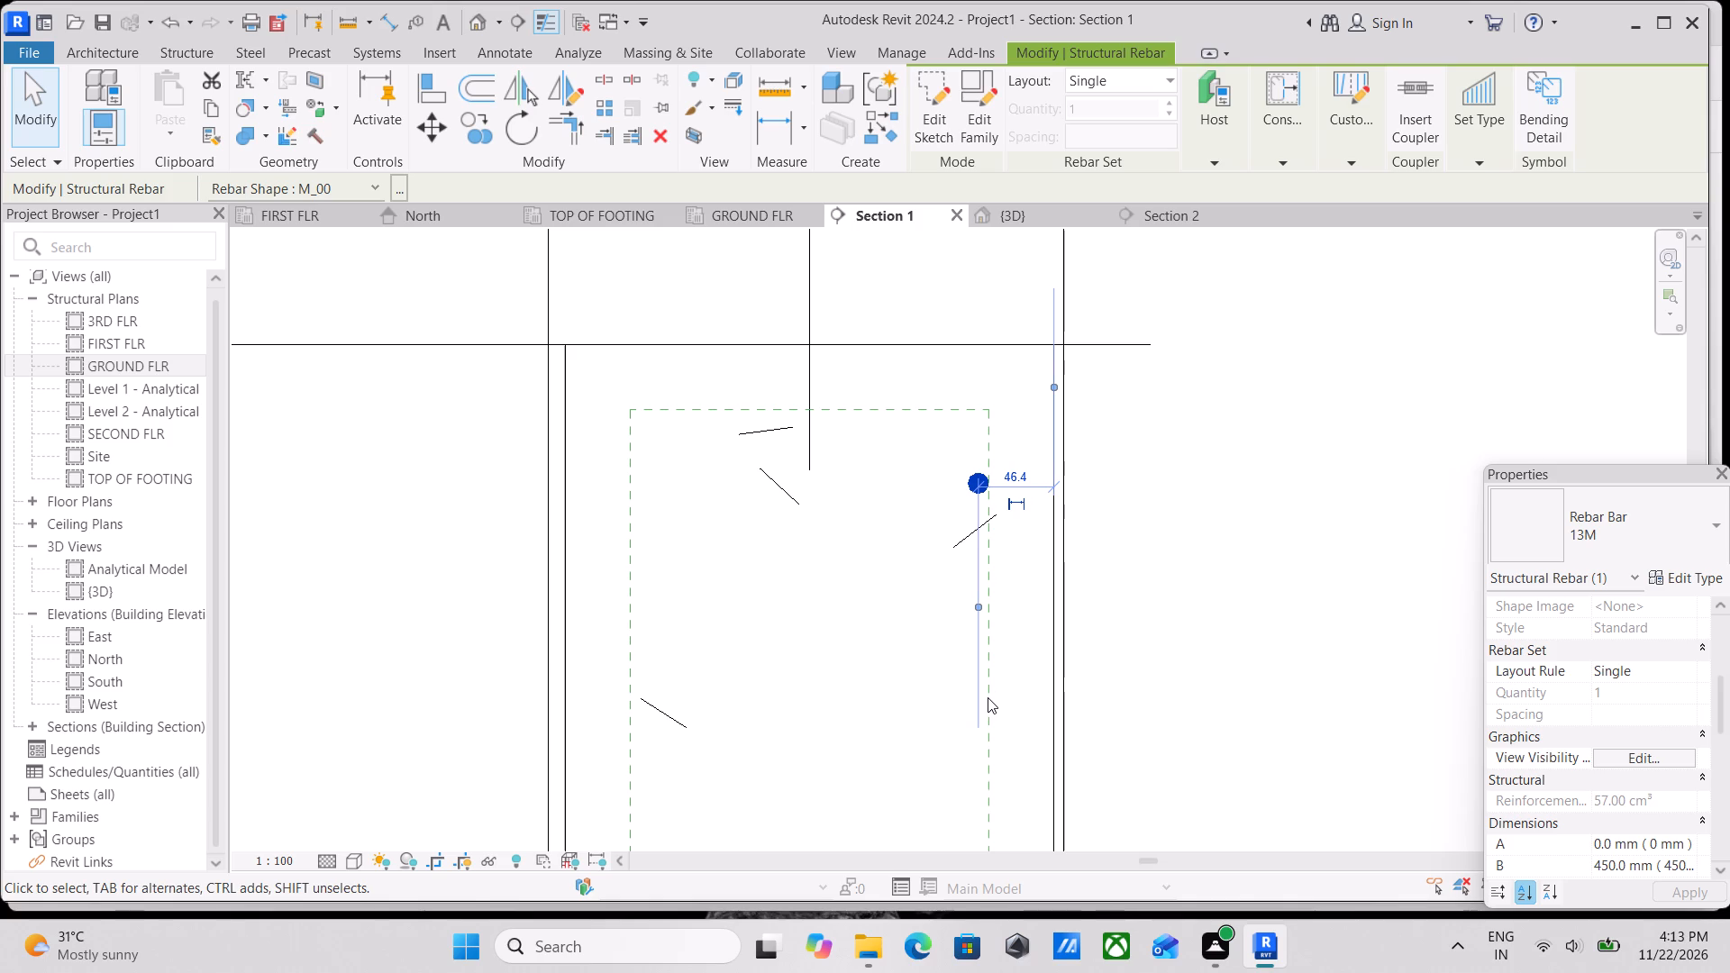
scroll(973, 711, up, 1)
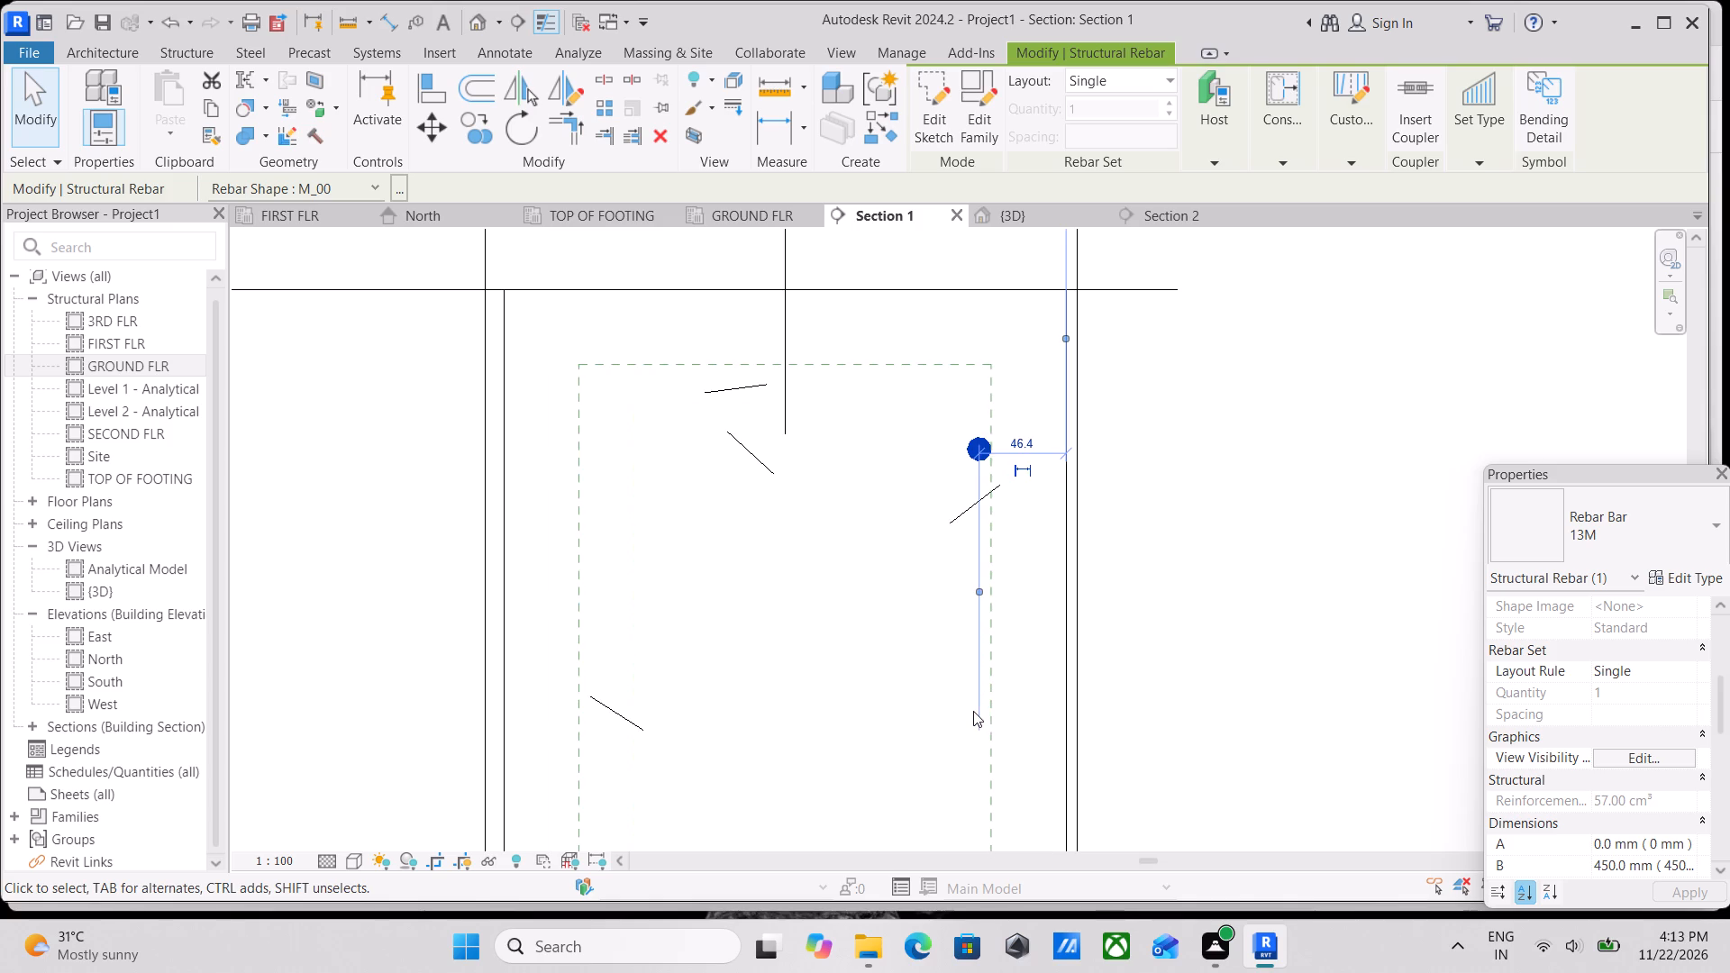
scroll(974, 715, up, 1)
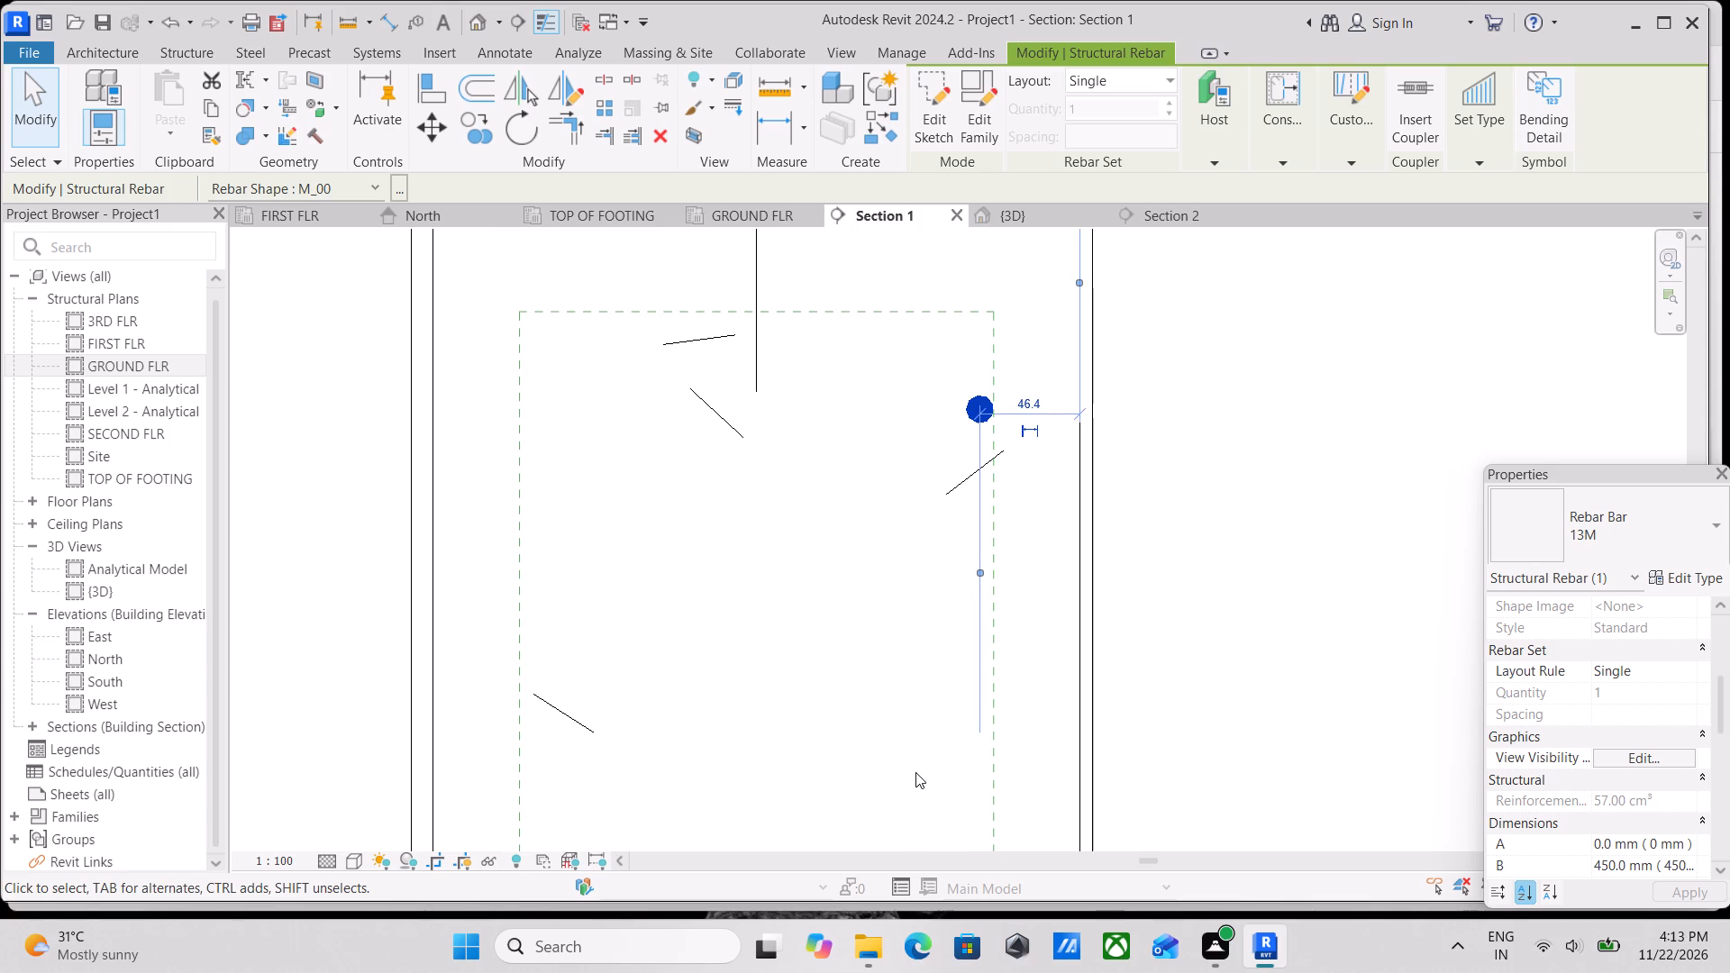
scroll(901, 772, up, 1)
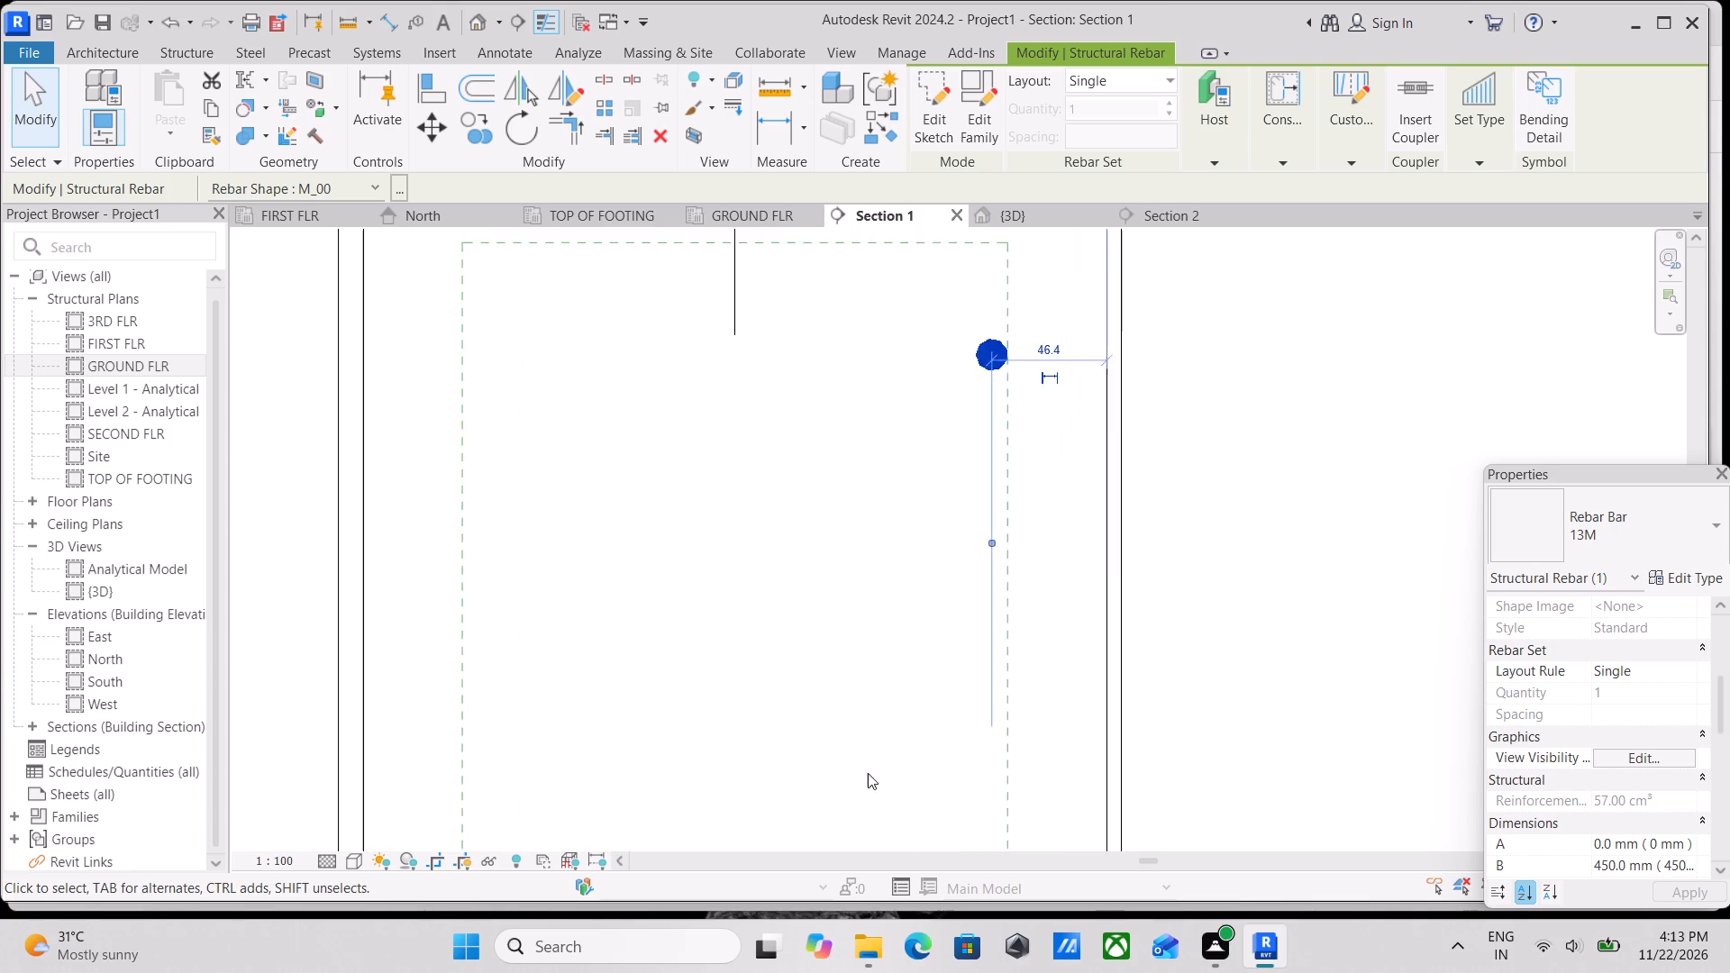
scroll(868, 773, up, 1)
scroll(819, 701, down, 4)
scroll(810, 623, down, 3)
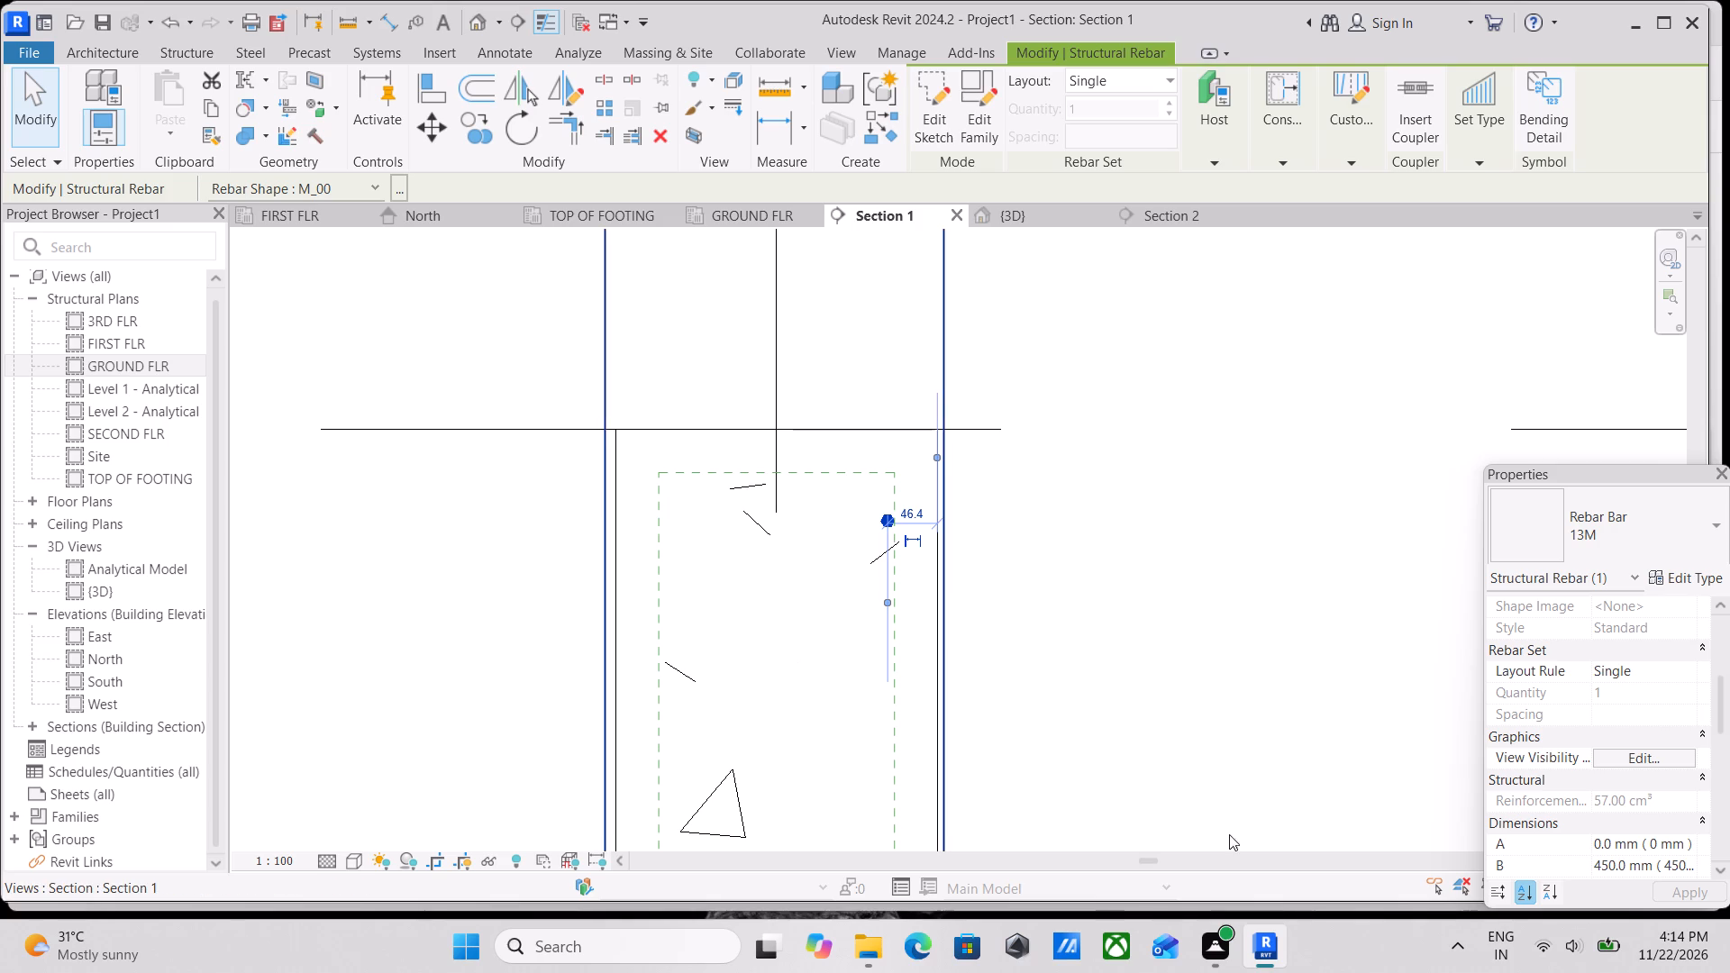
scroll(797, 552, up, 2)
key(Escape)
scroll(966, 499, up, 3)
key(Escape)
scroll(857, 496, up, 3)
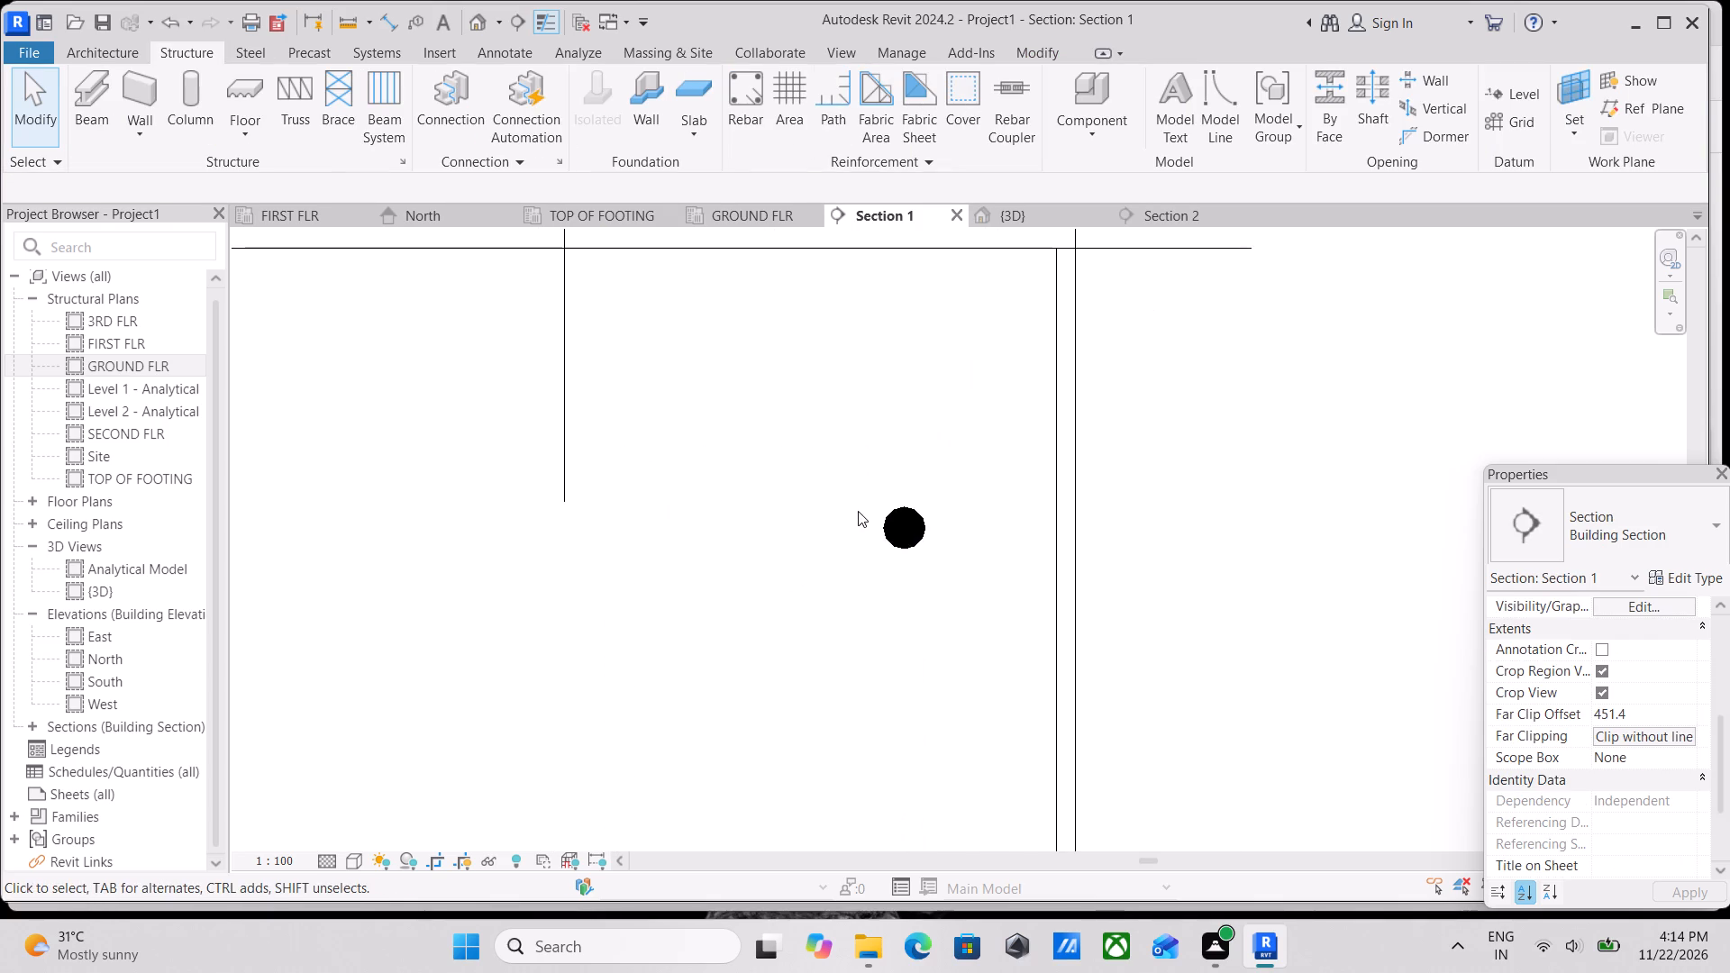
Delete the single M_00 bar near the top of the corner column in Section 1.
click(908, 539)
right_click(908, 539)
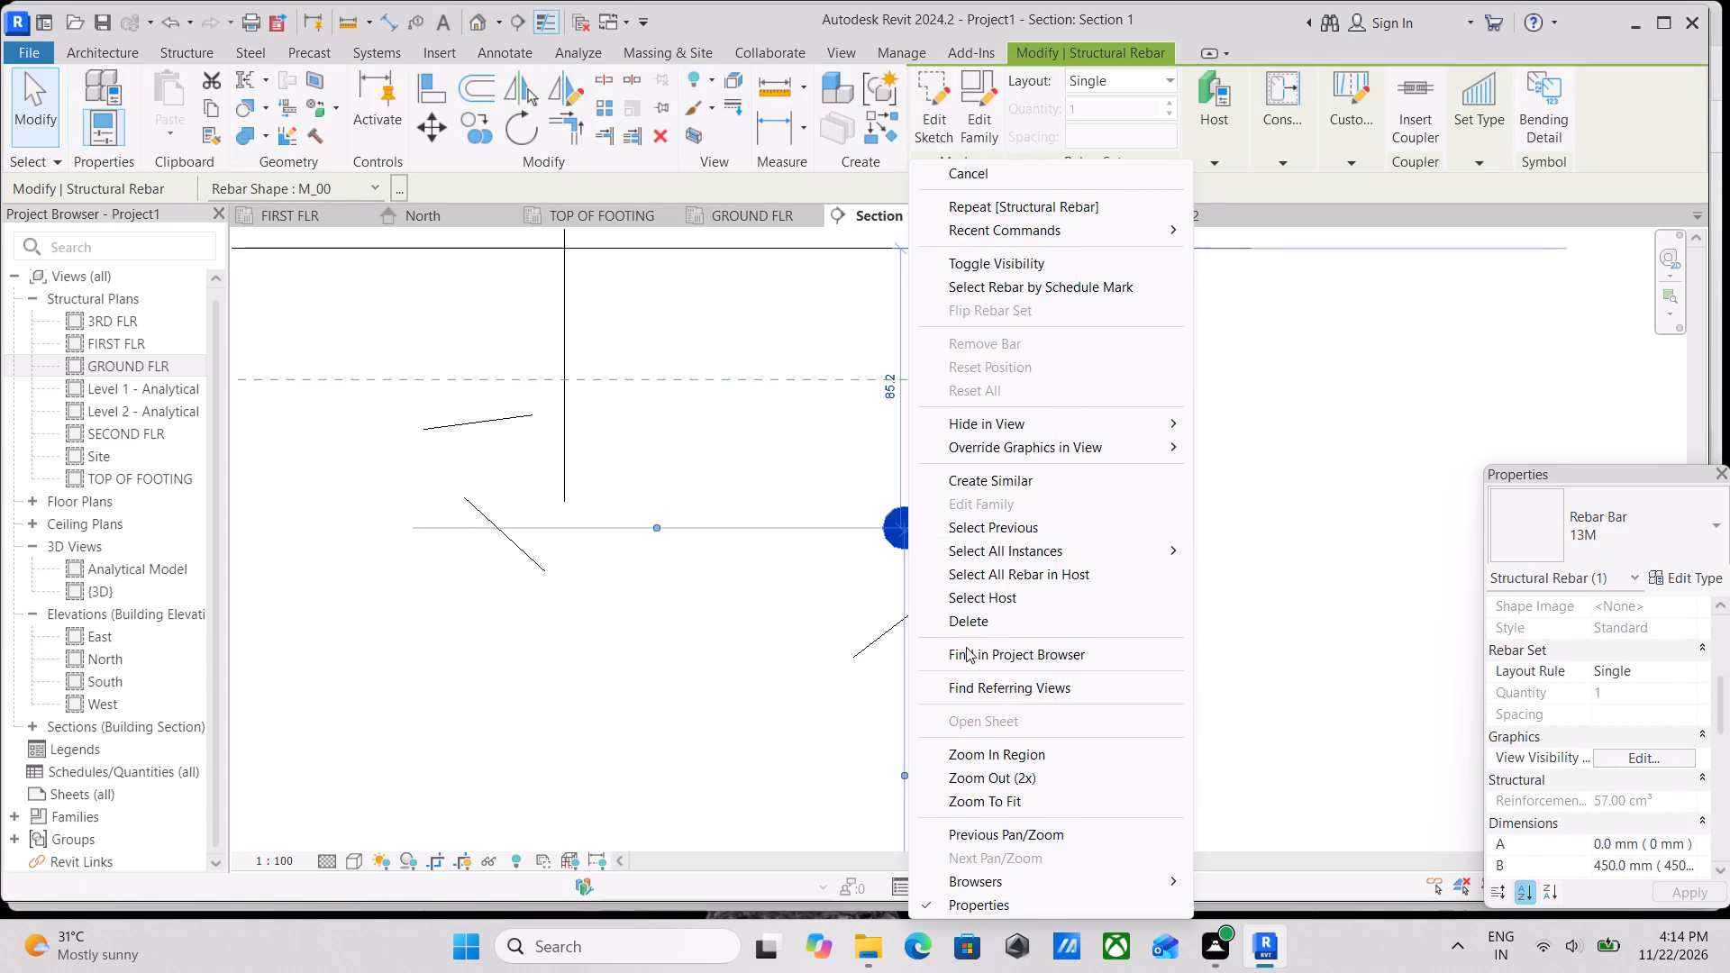
click(965, 623)
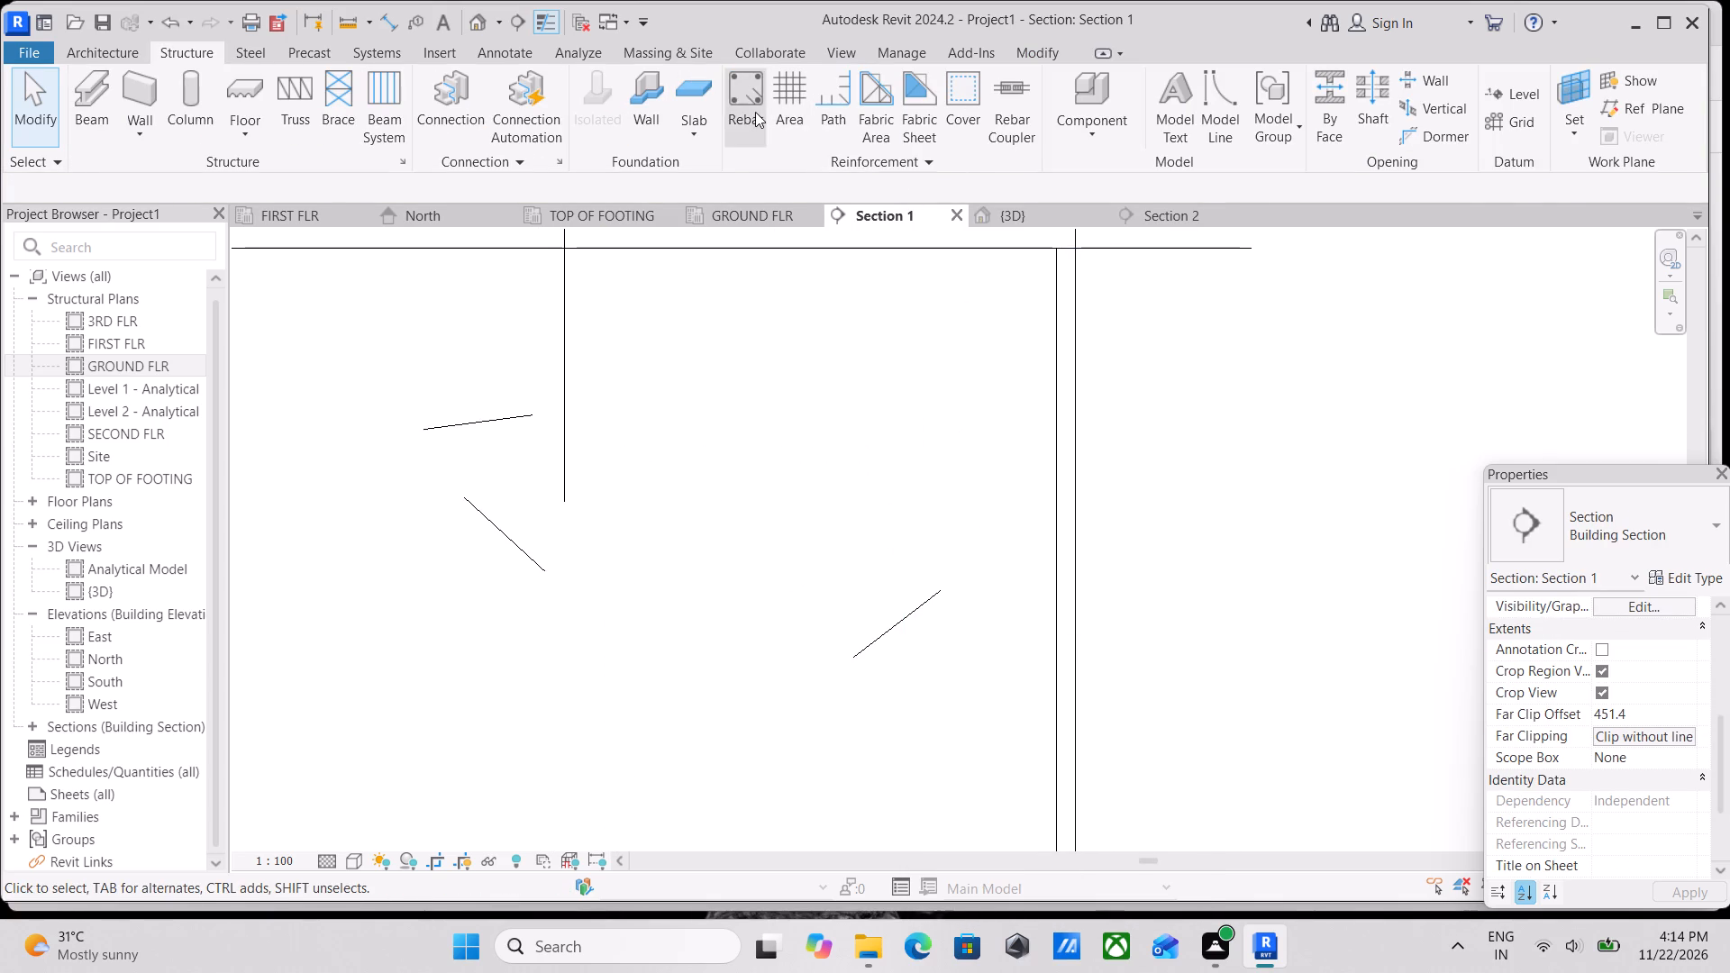
Place a vertical 13M M_00 rebar set at 120 mm maximum spacing, parallel to the work plane, near the corner column's east face.
click(755, 112)
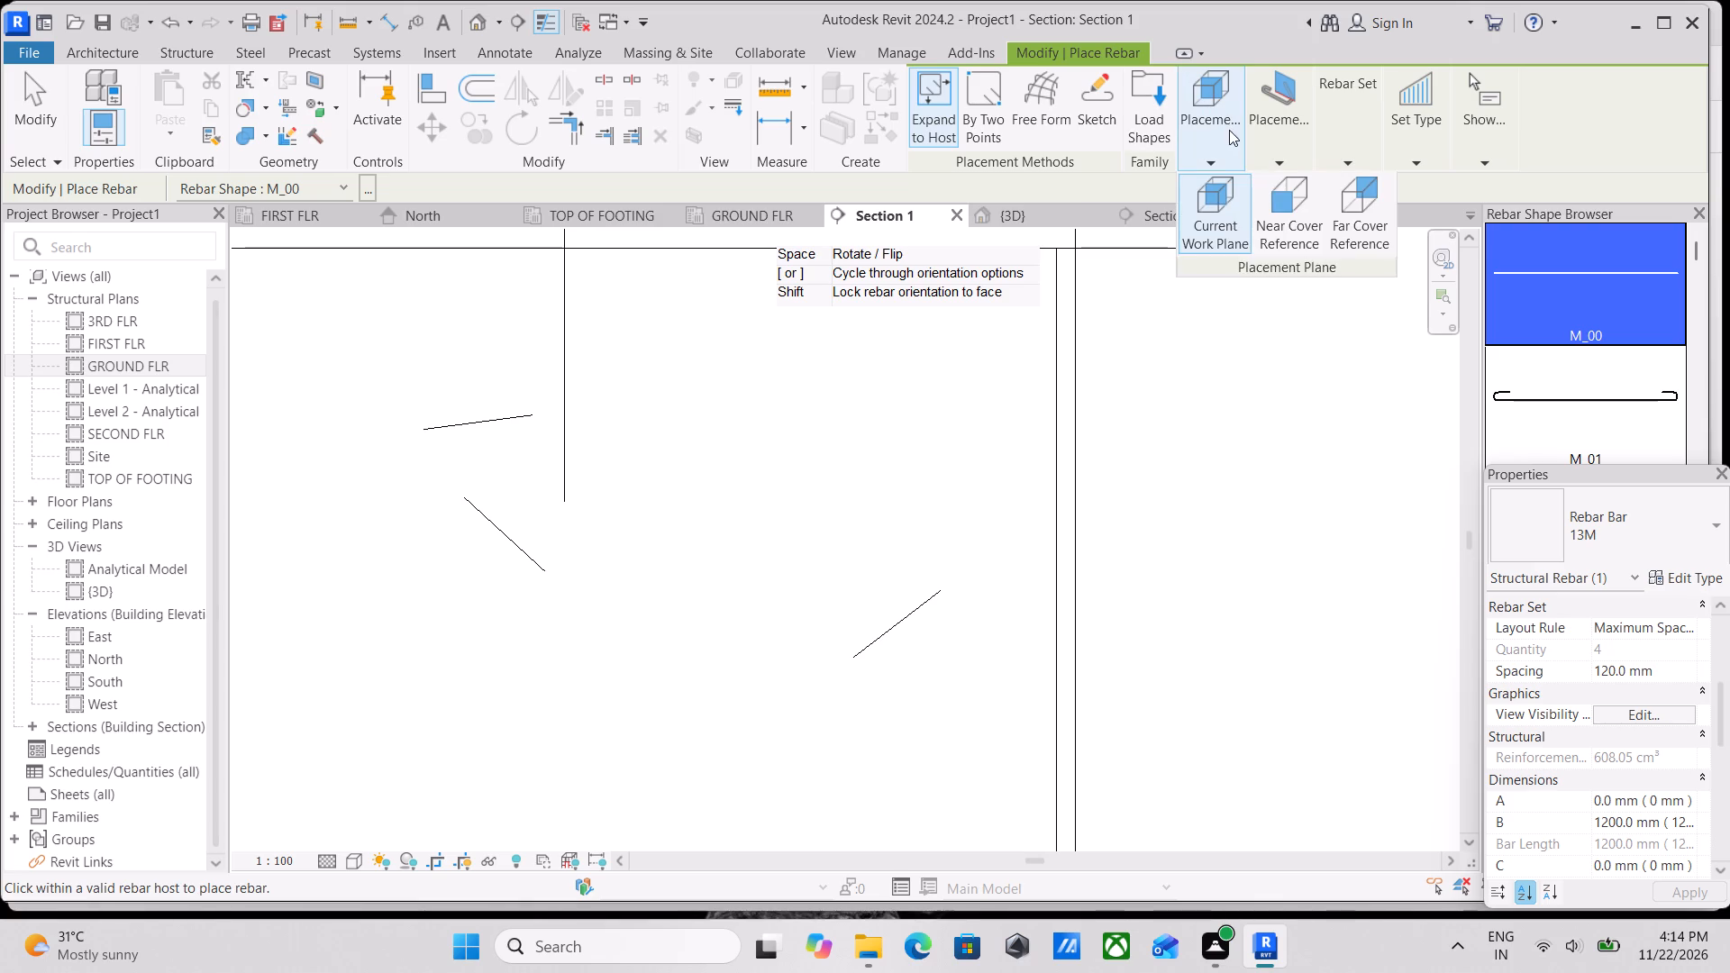
click(1263, 140)
click(1416, 219)
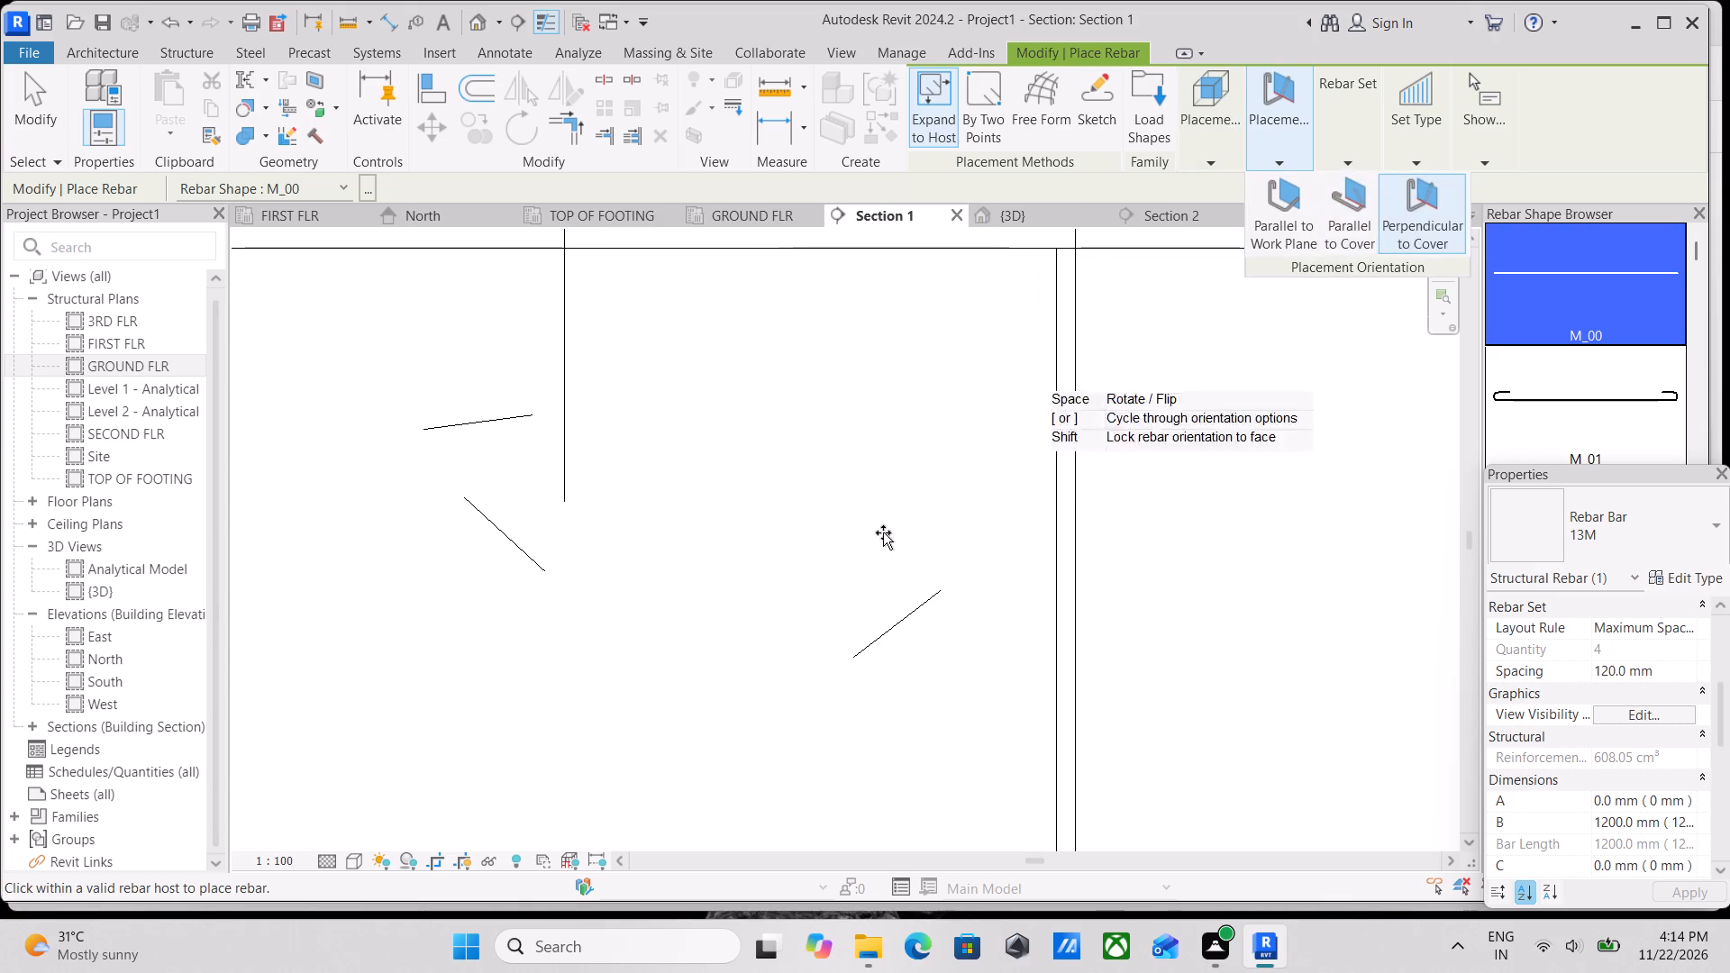
click(1286, 150)
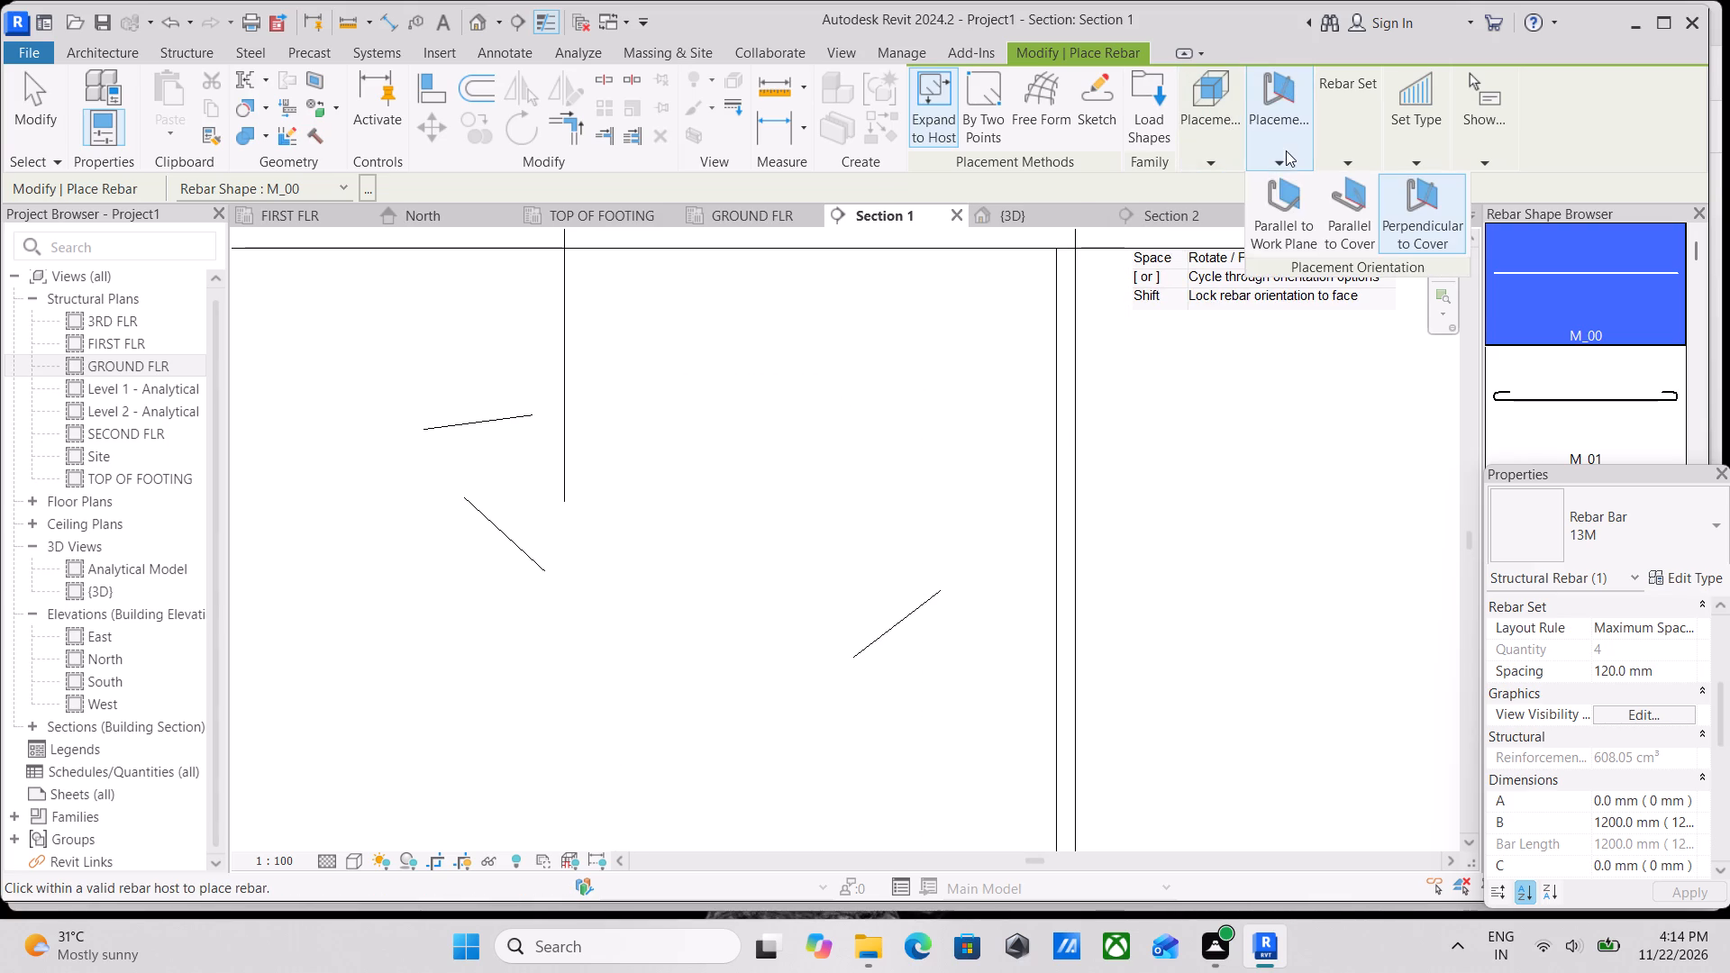
click(1270, 194)
scroll(833, 614, down, 3)
middle_drag(833, 614, 991, 479)
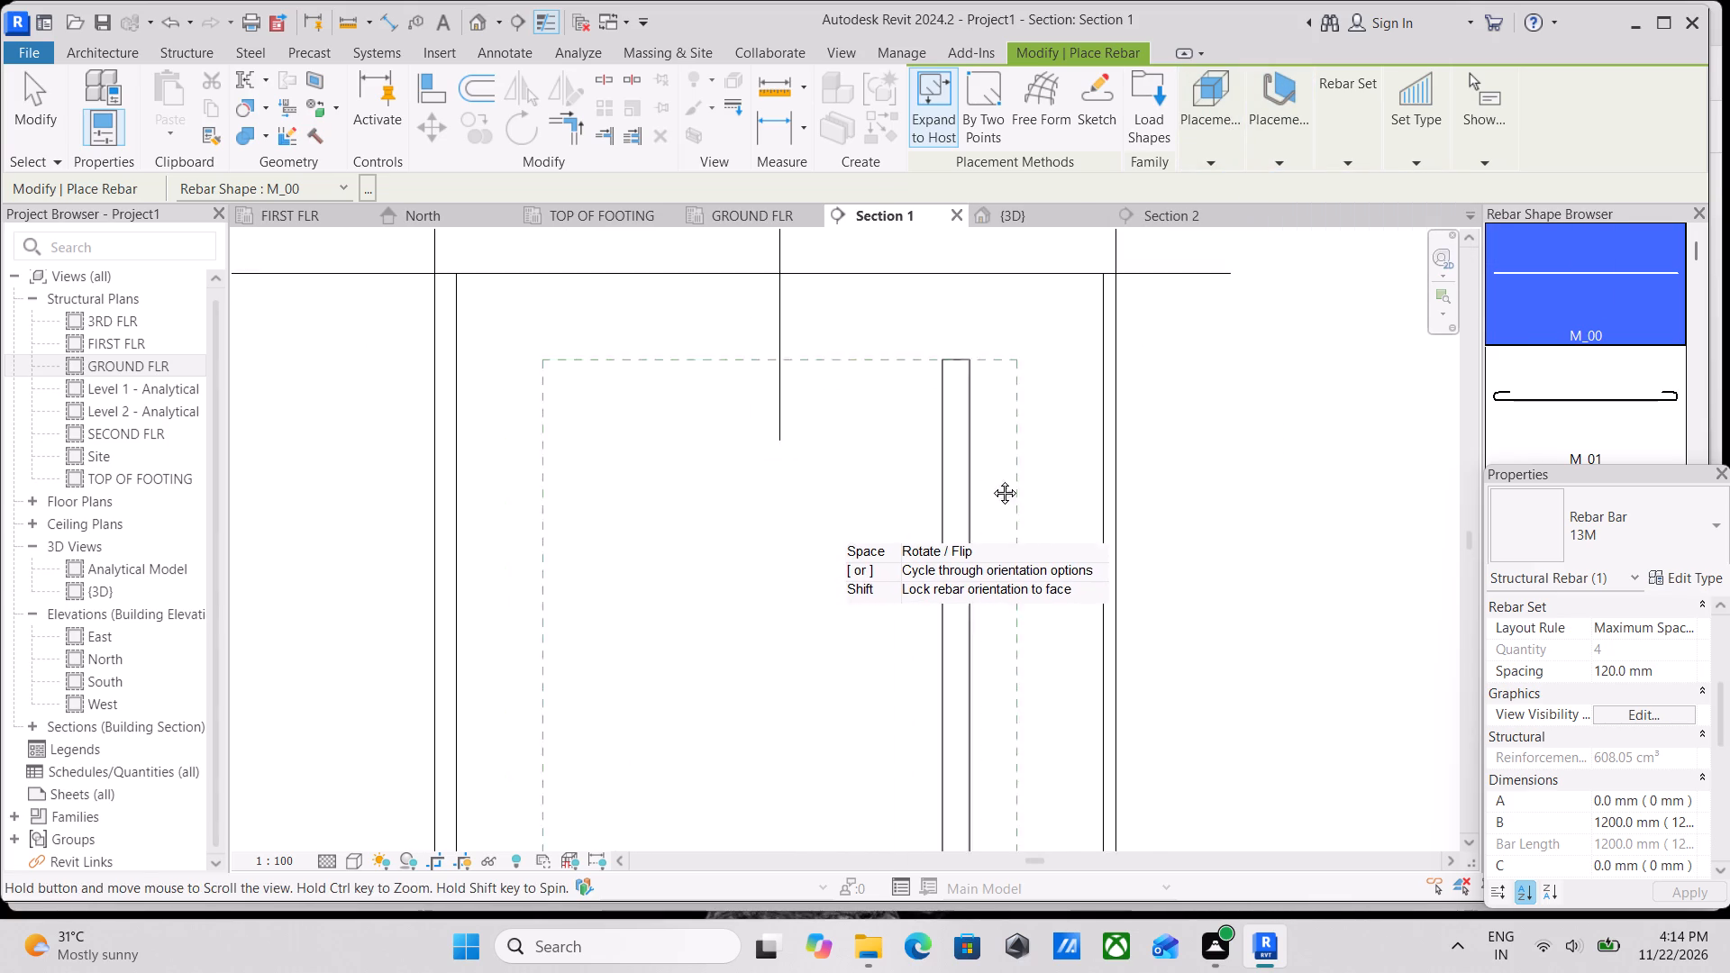
middle_drag(991, 479, 1005, 468)
scroll(1004, 490, down, 1)
click(1004, 490)
key(Escape)
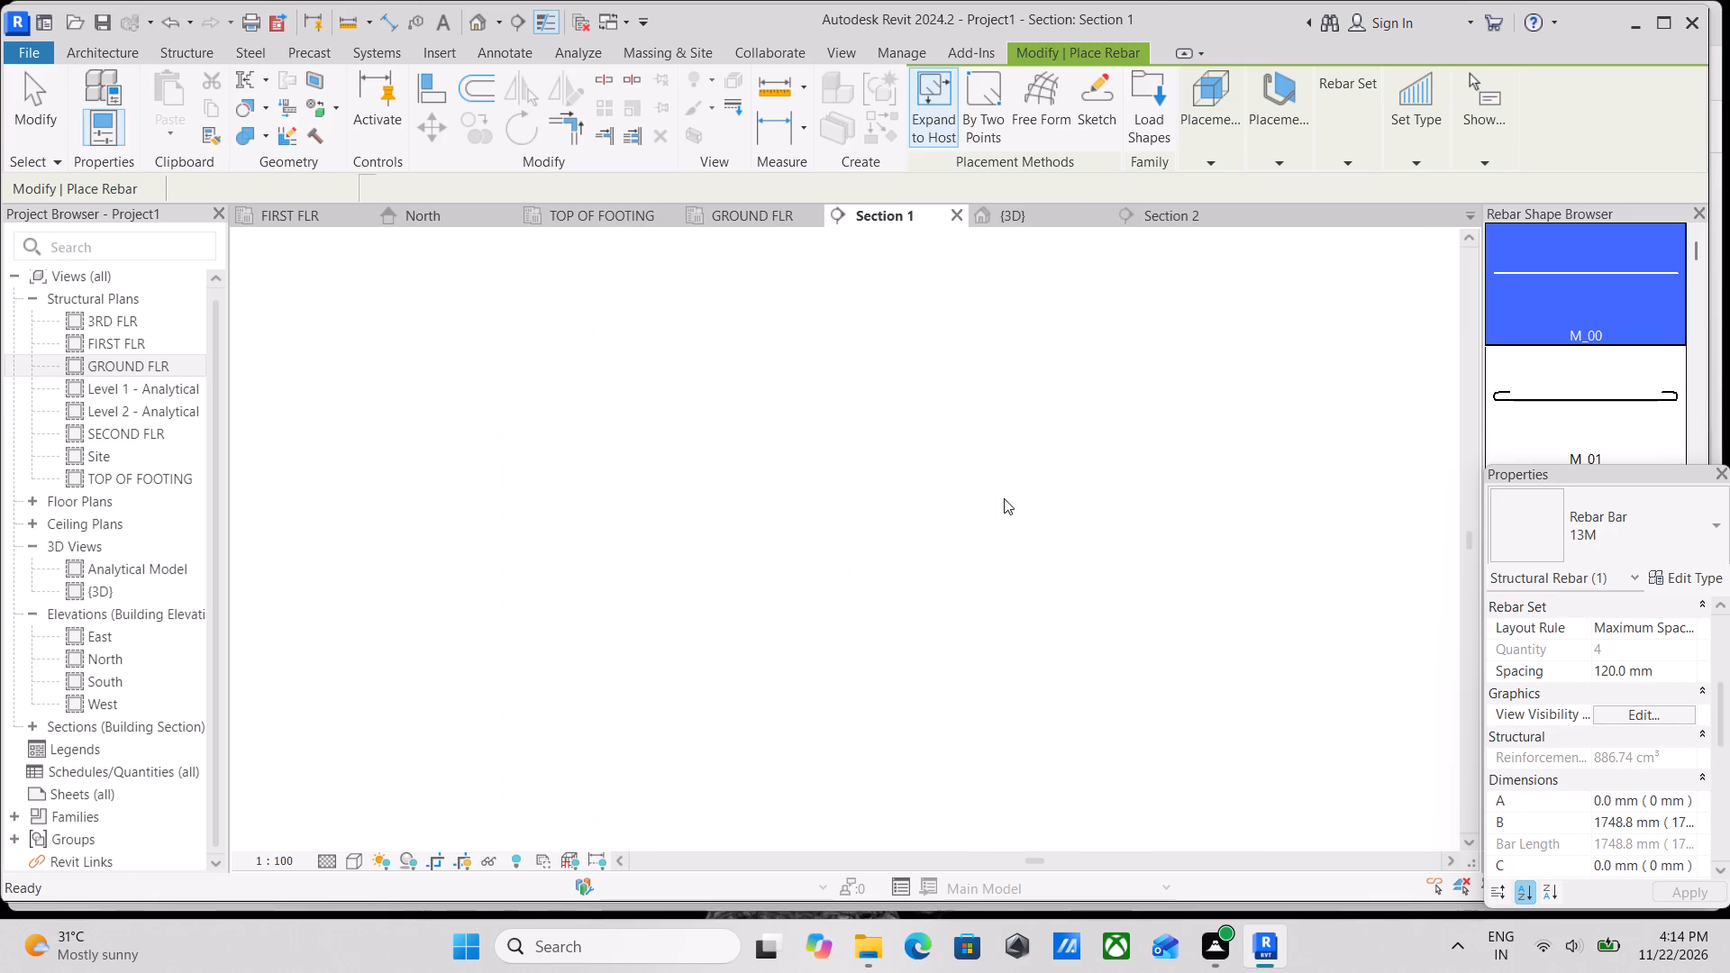
key(Escape)
Select the vertical 13M M_00 rebar set near the corner column's east face.
scroll(1002, 499, down, 2)
middle_drag(1002, 499, 1085, 526)
click(1088, 527)
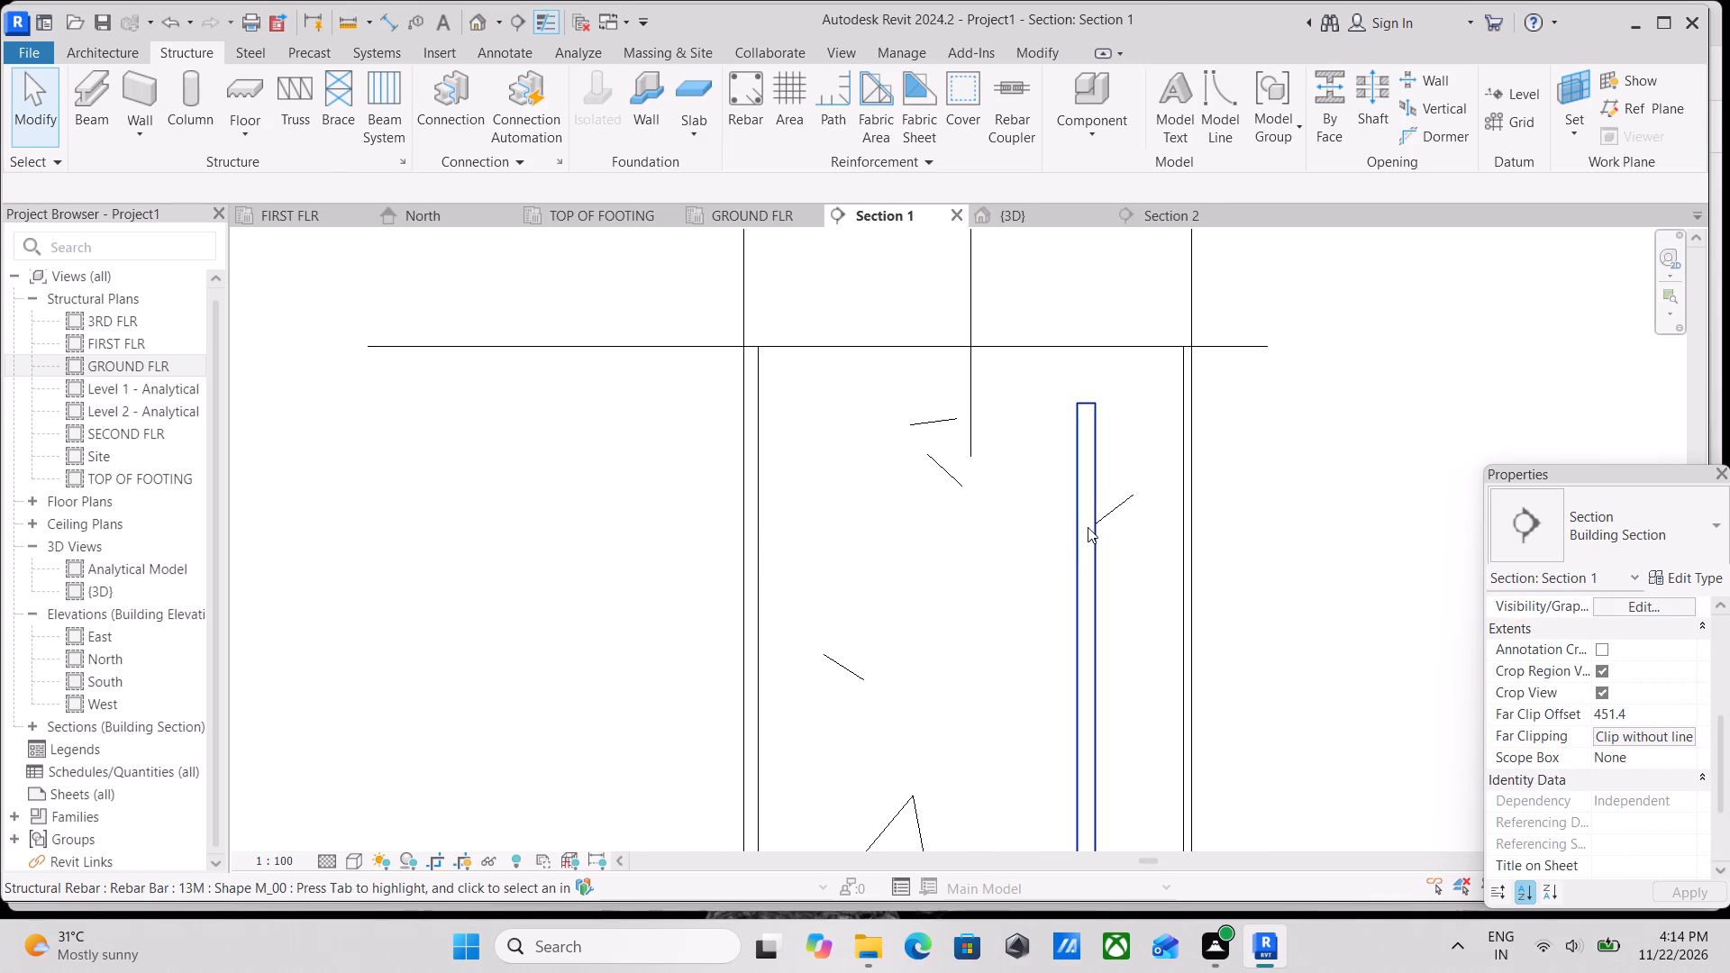